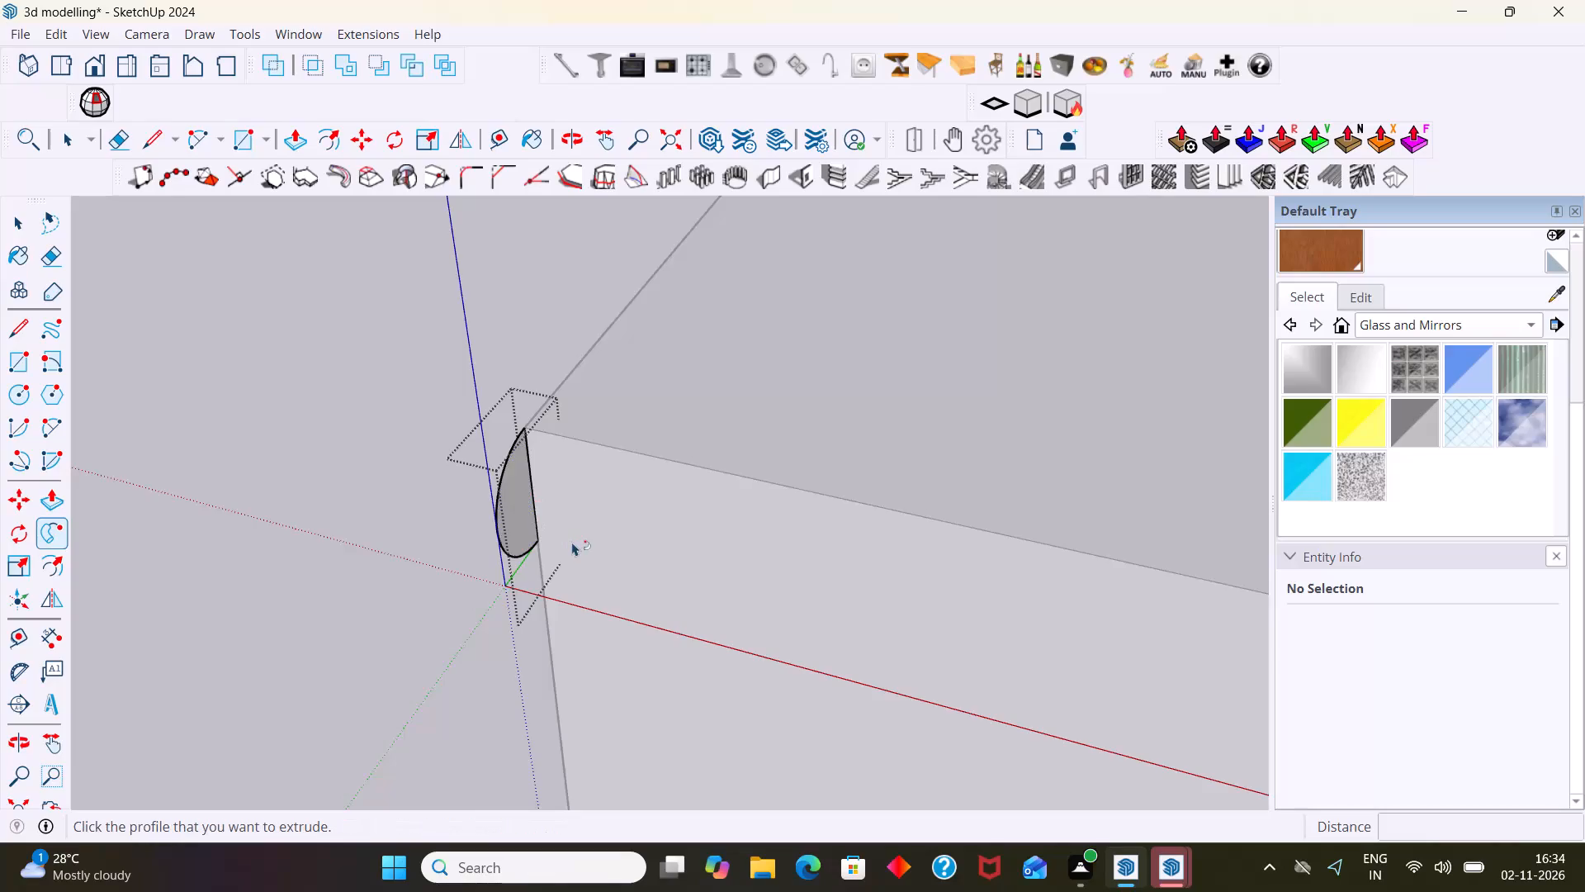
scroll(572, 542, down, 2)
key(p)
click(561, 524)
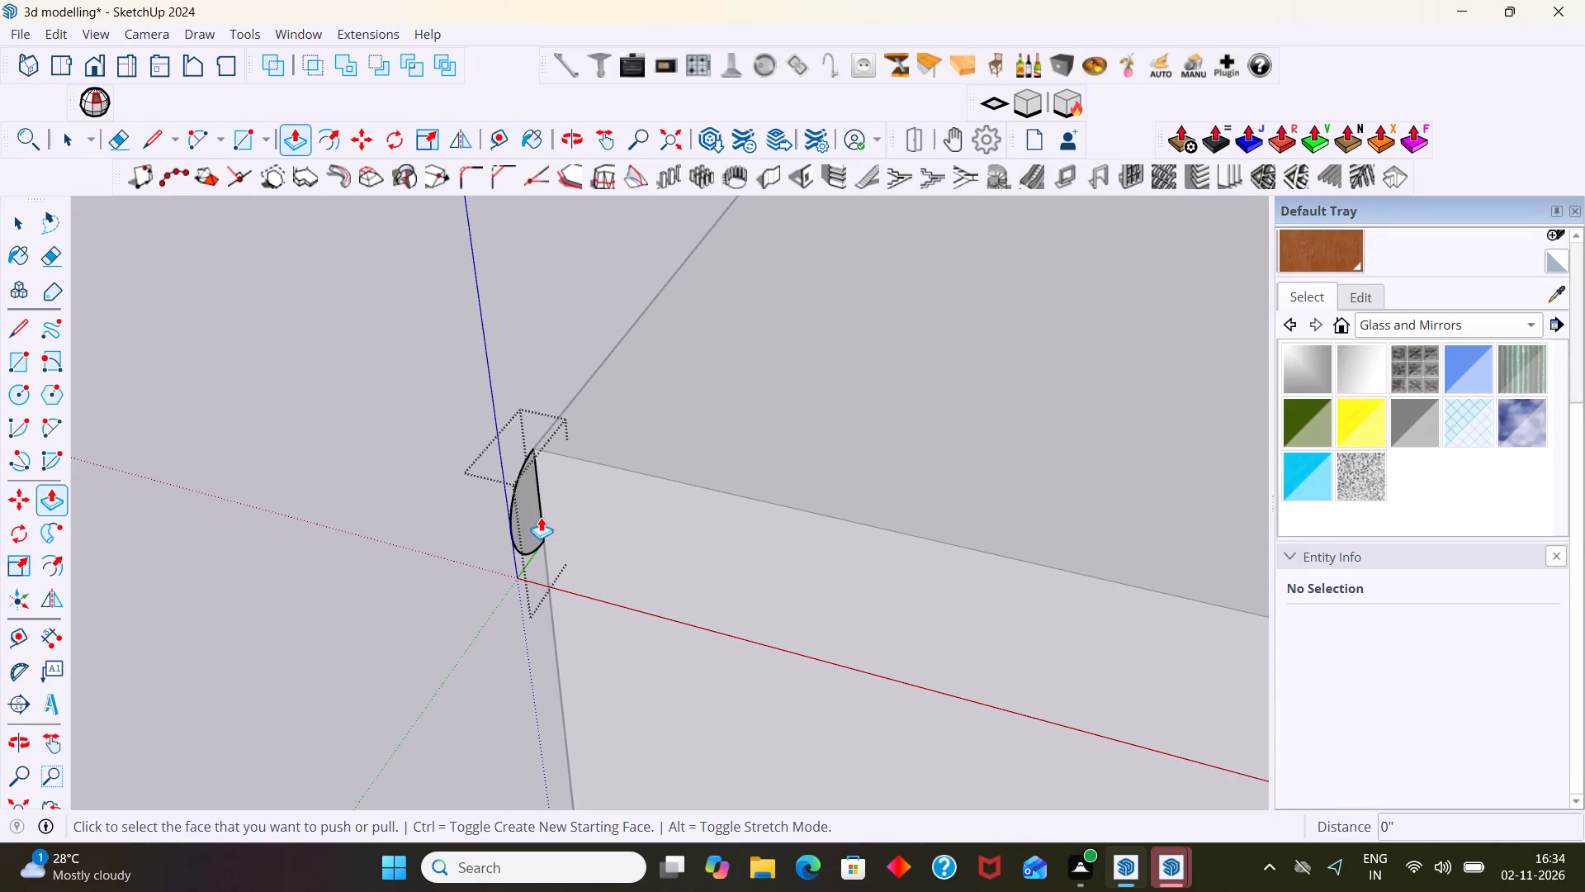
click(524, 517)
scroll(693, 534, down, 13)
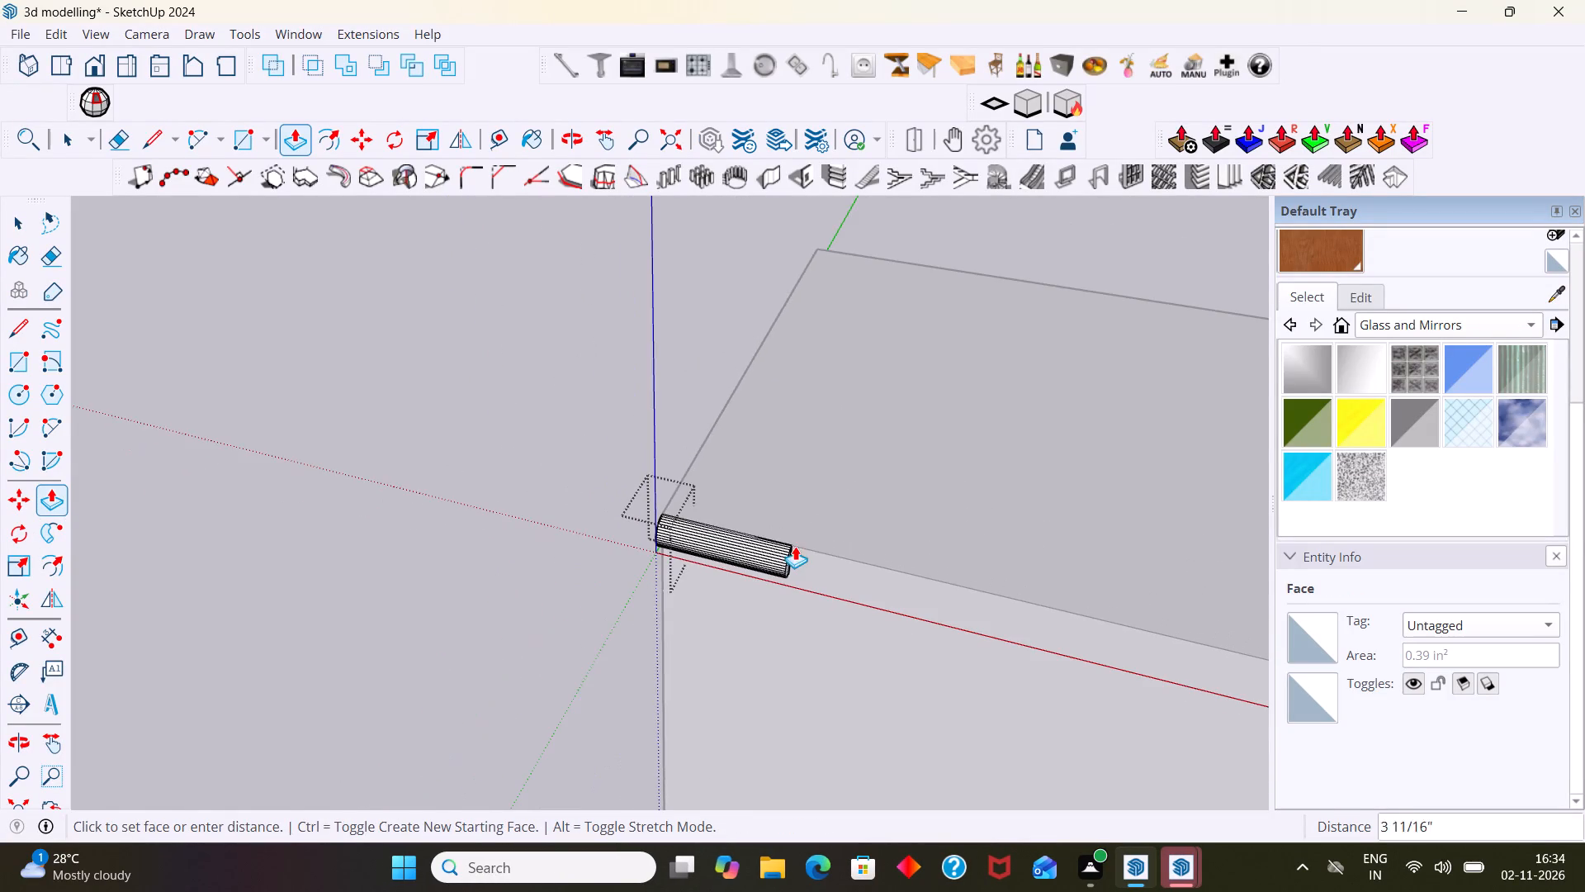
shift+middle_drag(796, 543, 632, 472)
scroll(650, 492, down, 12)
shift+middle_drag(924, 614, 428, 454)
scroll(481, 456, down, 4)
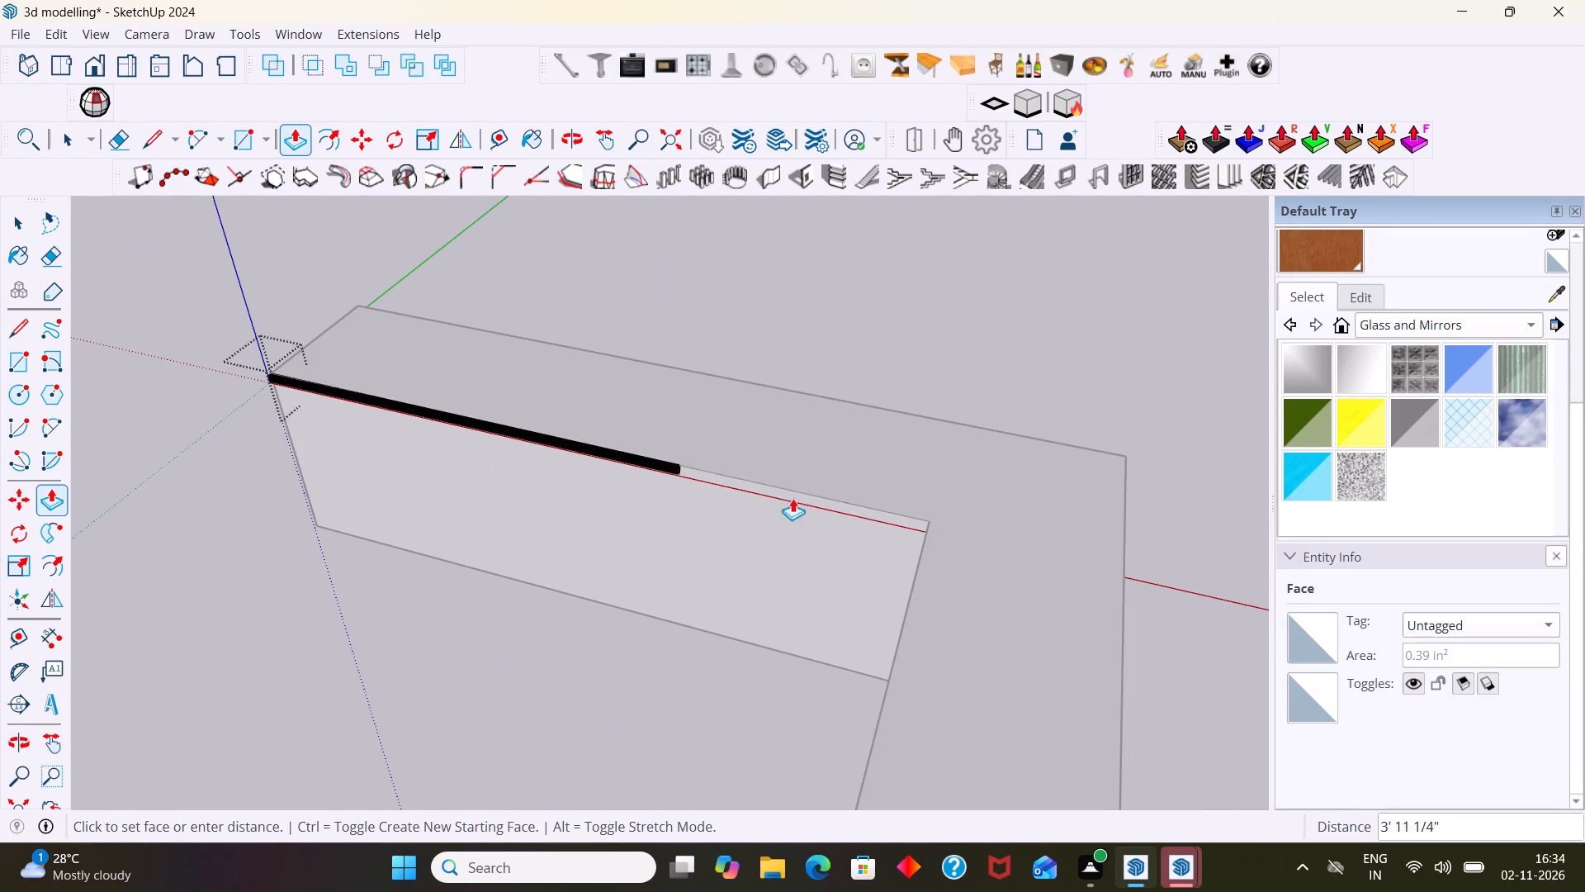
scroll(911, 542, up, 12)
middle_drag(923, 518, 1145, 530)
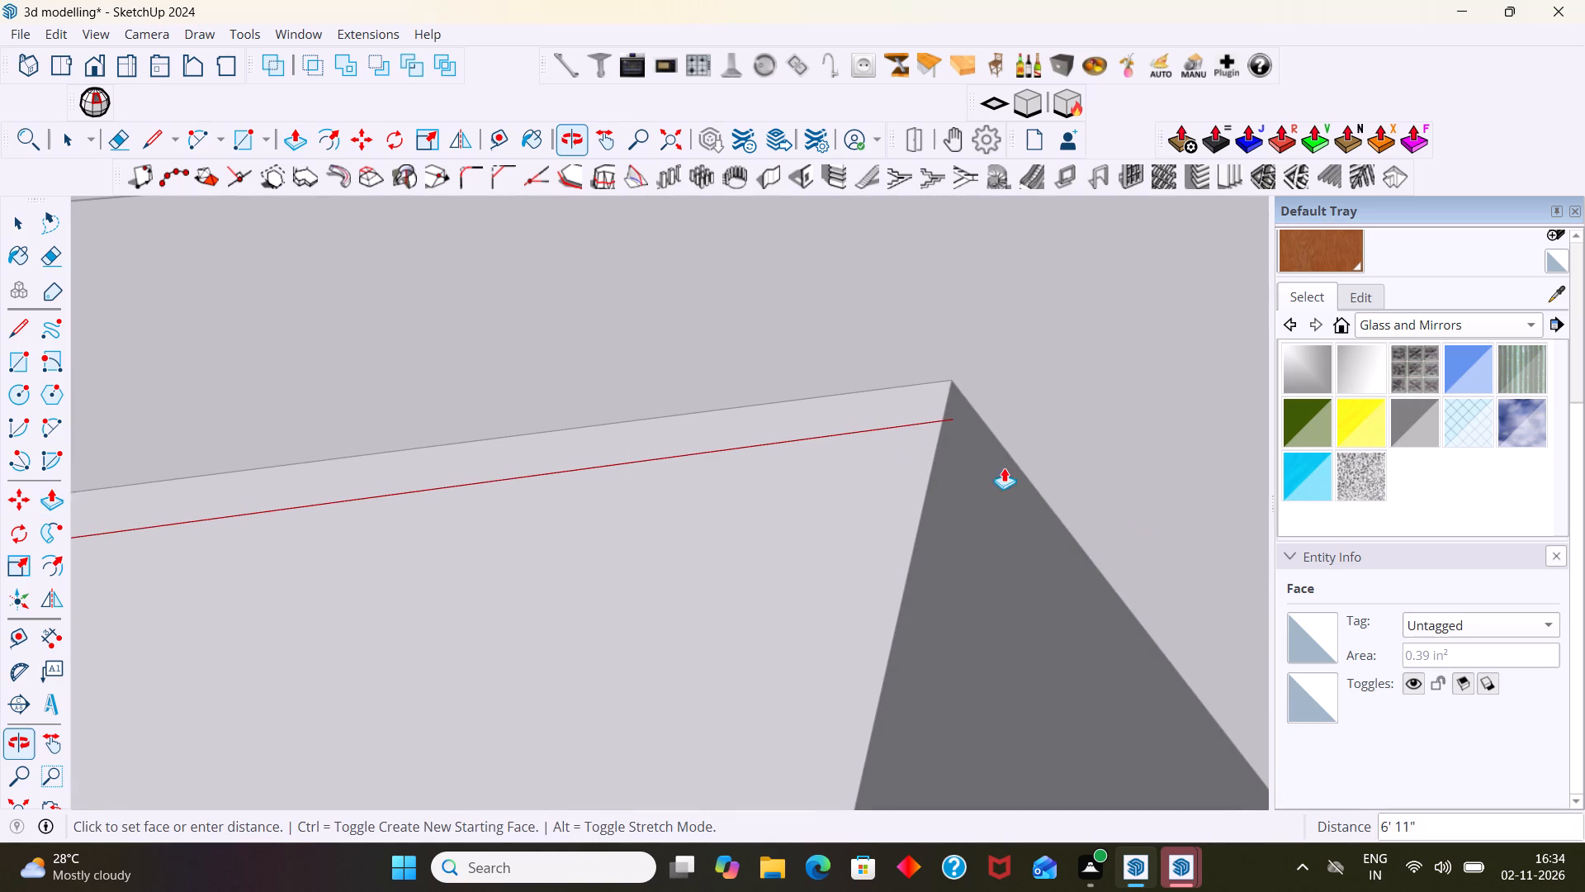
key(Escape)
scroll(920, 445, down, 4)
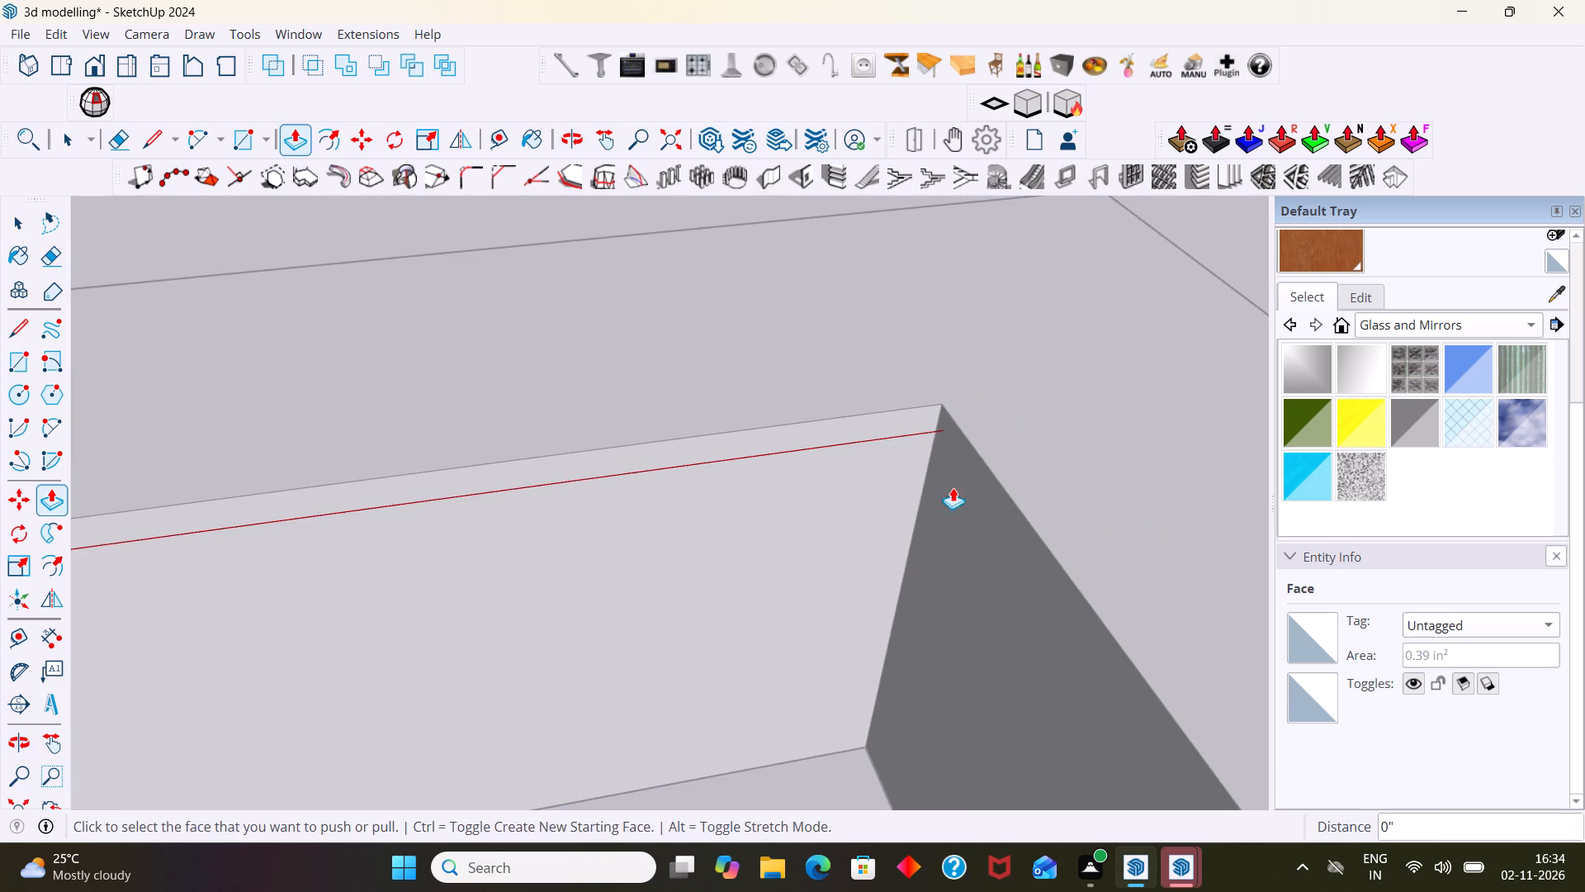
Exit editing of the group so the whole L-shaped block is back in the model context.
key(space)
scroll(1014, 466, down, 17)
click(386, 510)
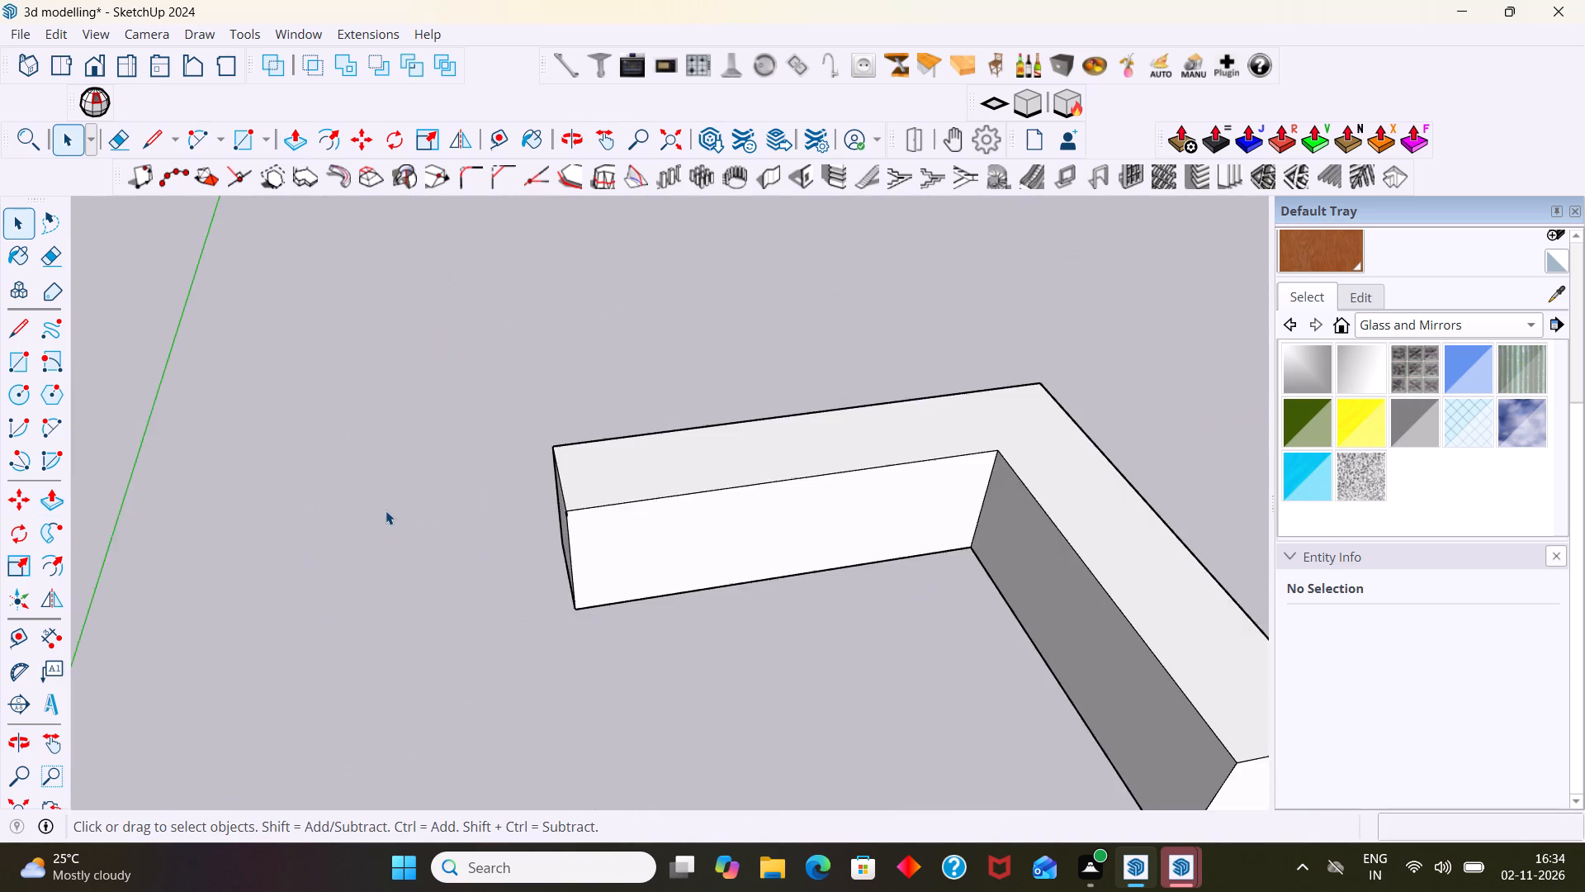
scroll(401, 506, down, 7)
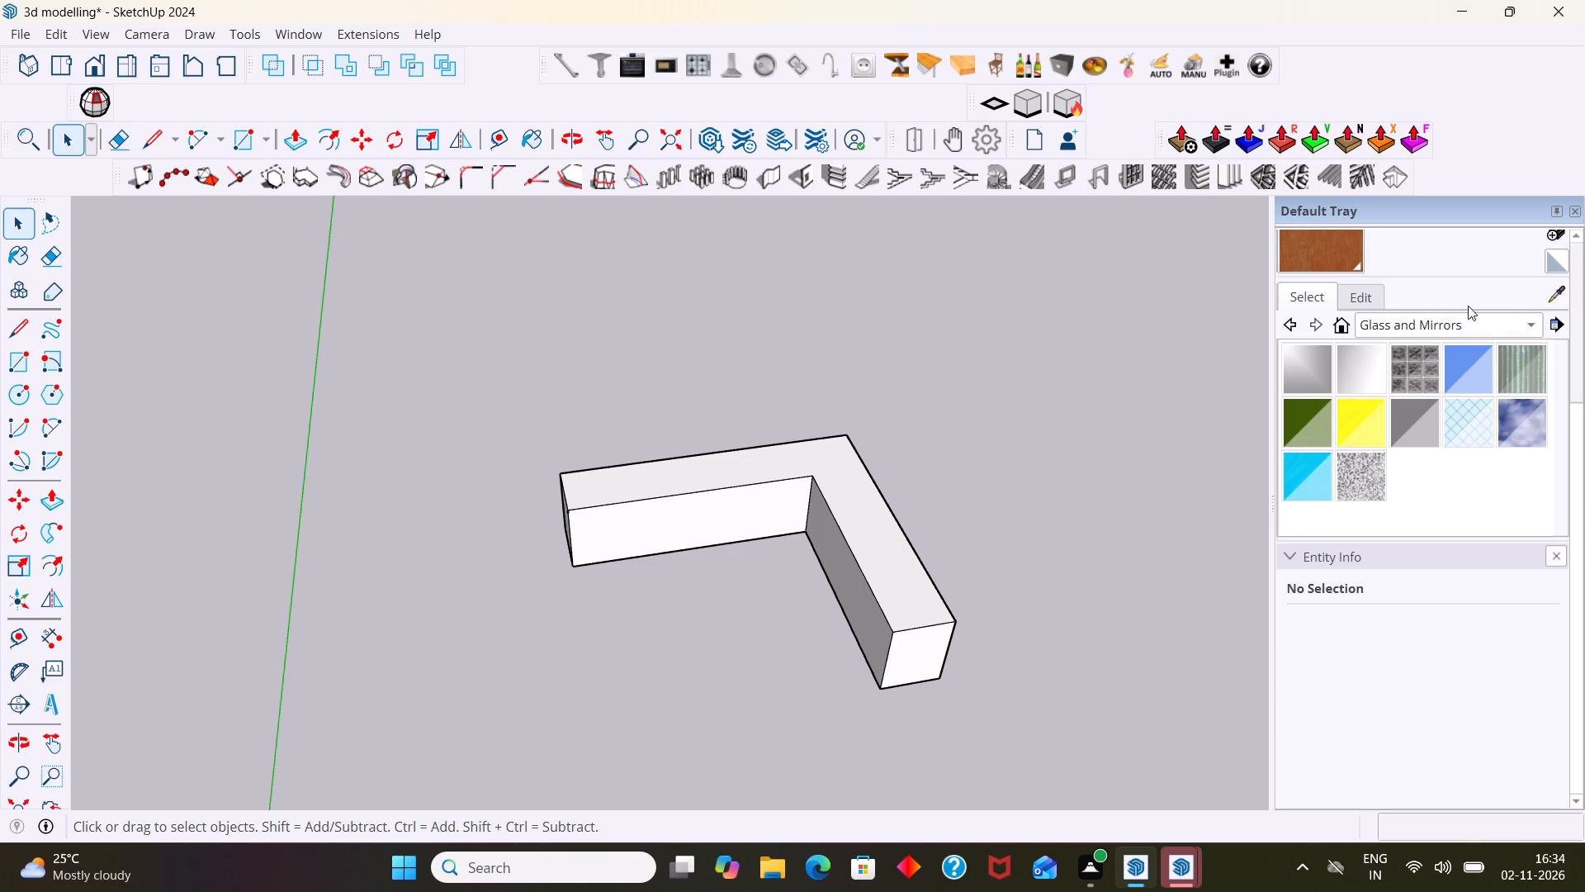
Close the Default Tray to enlarge the modelling area.
click(1573, 211)
Examine the half-round profile at the upper corner of the L-shaped block's end.
scroll(578, 640, up, 6)
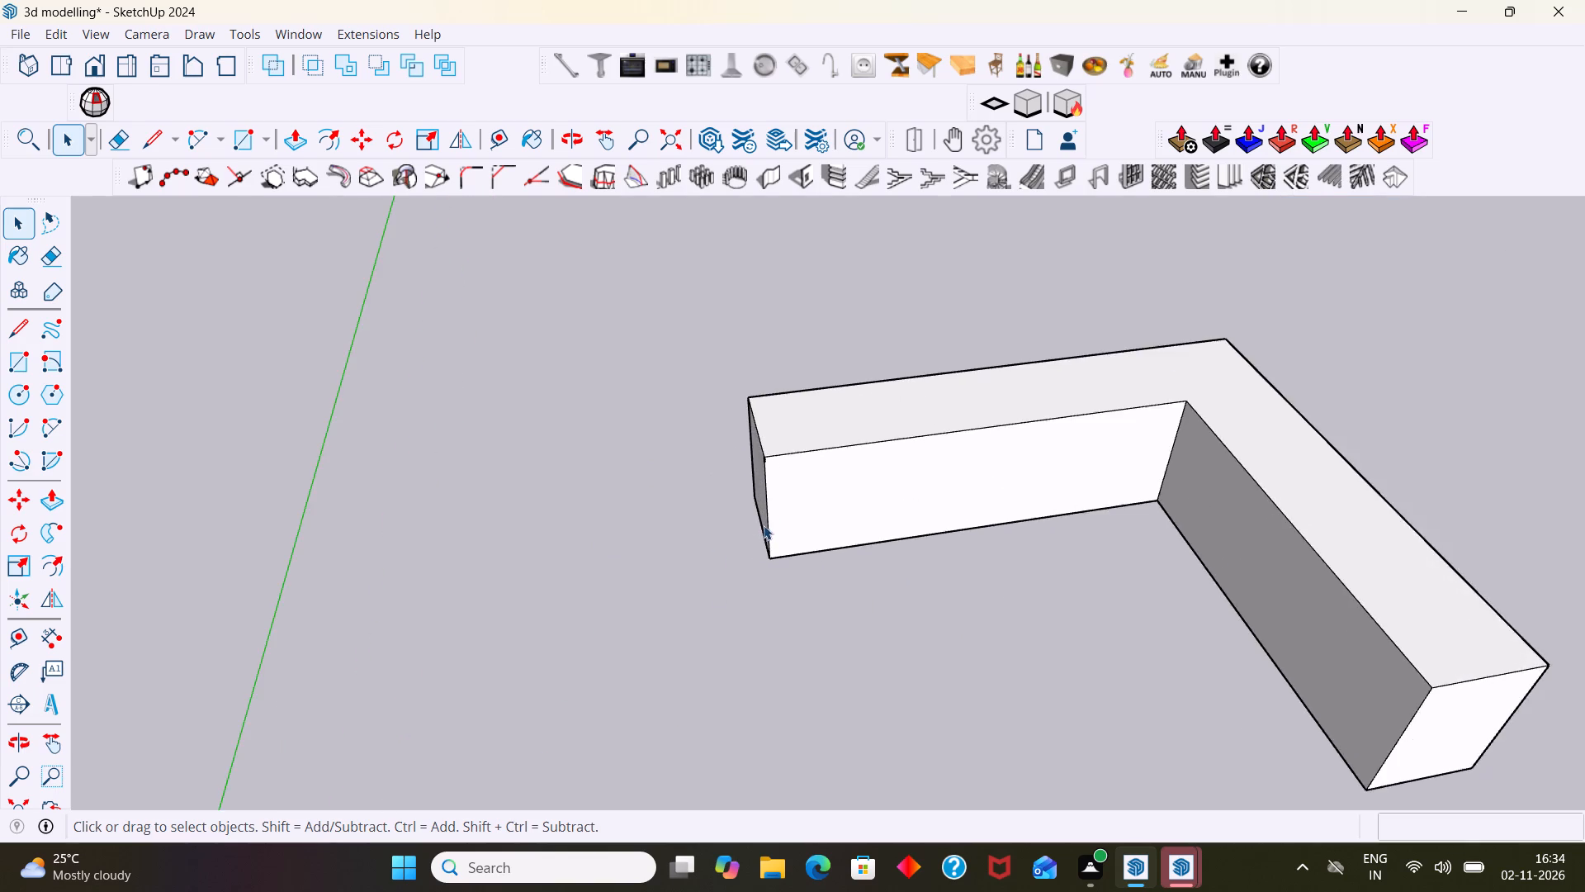
middle_drag(764, 525, 605, 559)
scroll(745, 447, up, 10)
middle_drag(792, 437, 732, 279)
scroll(759, 368, up, 5)
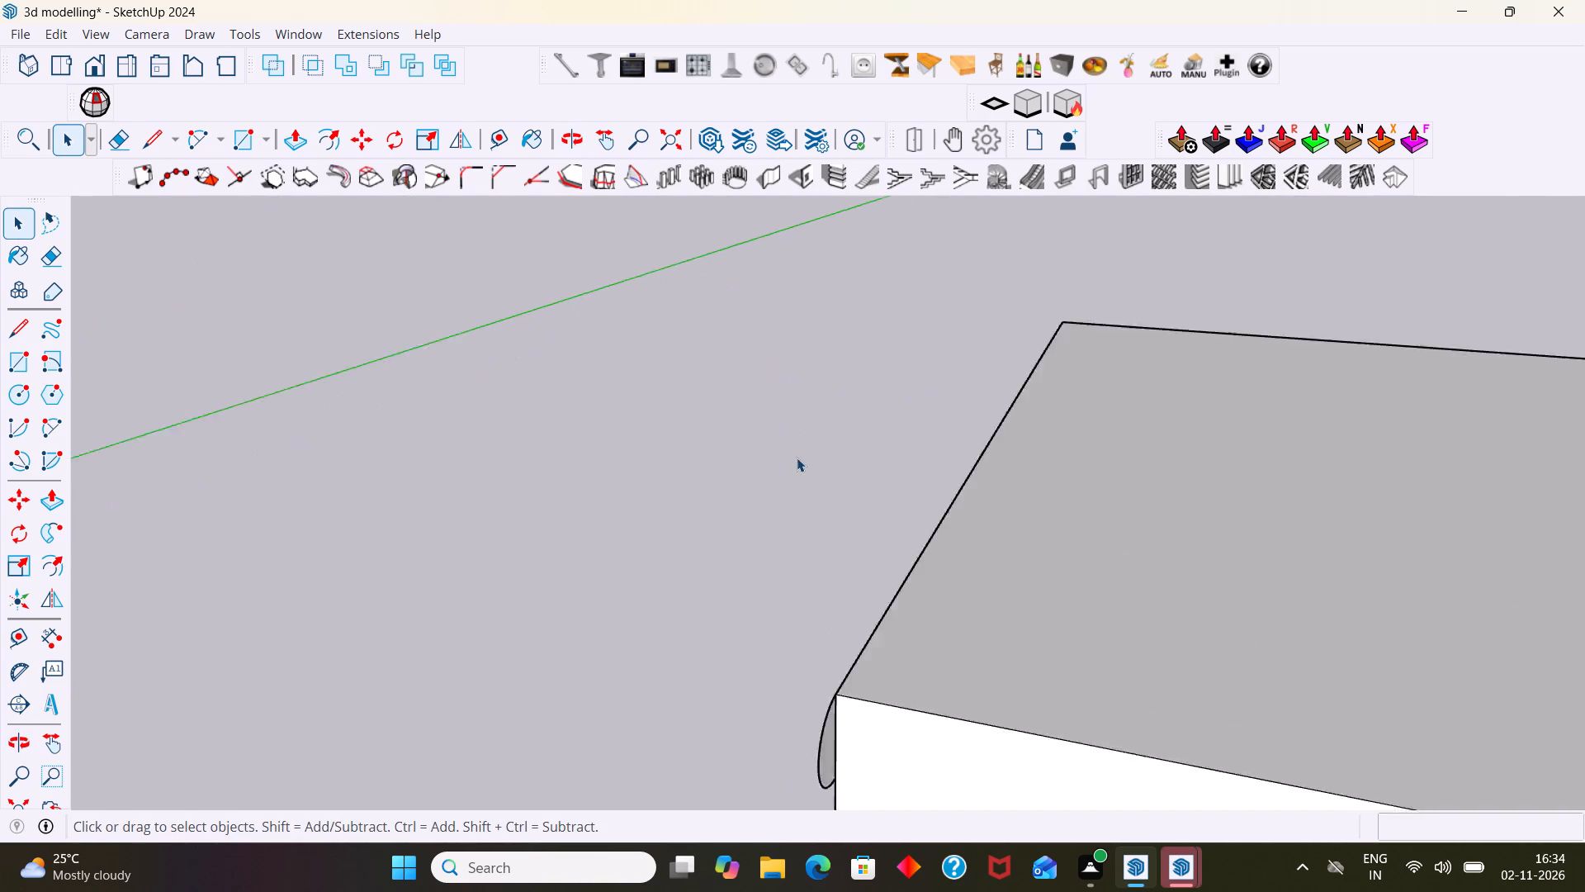
scroll(797, 458, up, 2)
scroll(878, 581, down, 9)
shift+middle_drag(876, 583, 163, 415)
scroll(149, 457, up, 4)
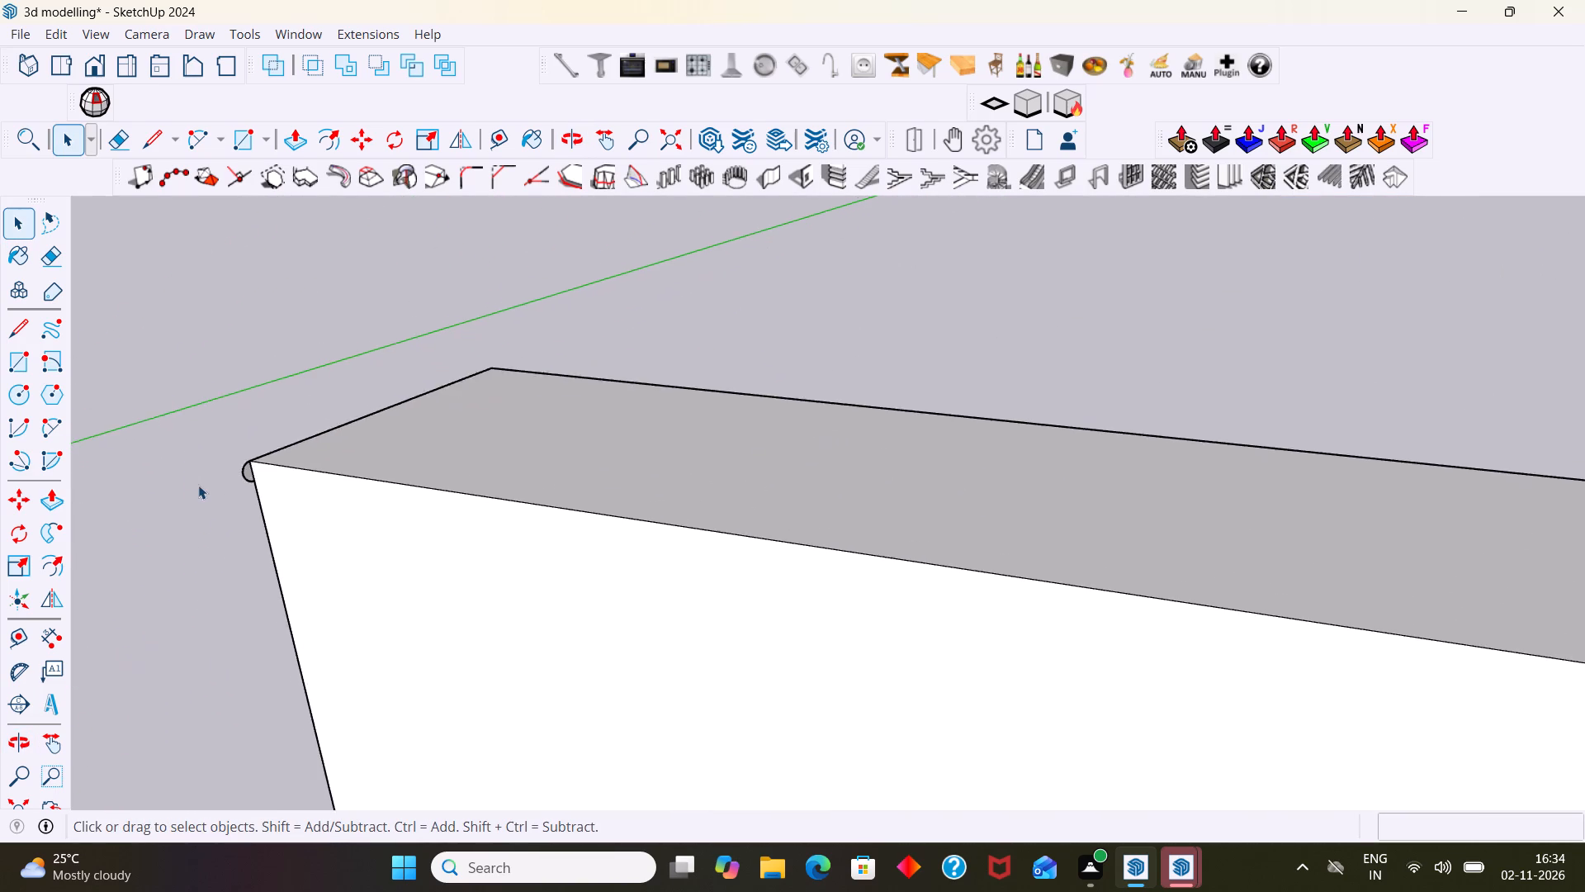
scroll(198, 485, up, 3)
scroll(265, 459, up, 4)
scroll(402, 463, down, 5)
scroll(465, 471, up, 3)
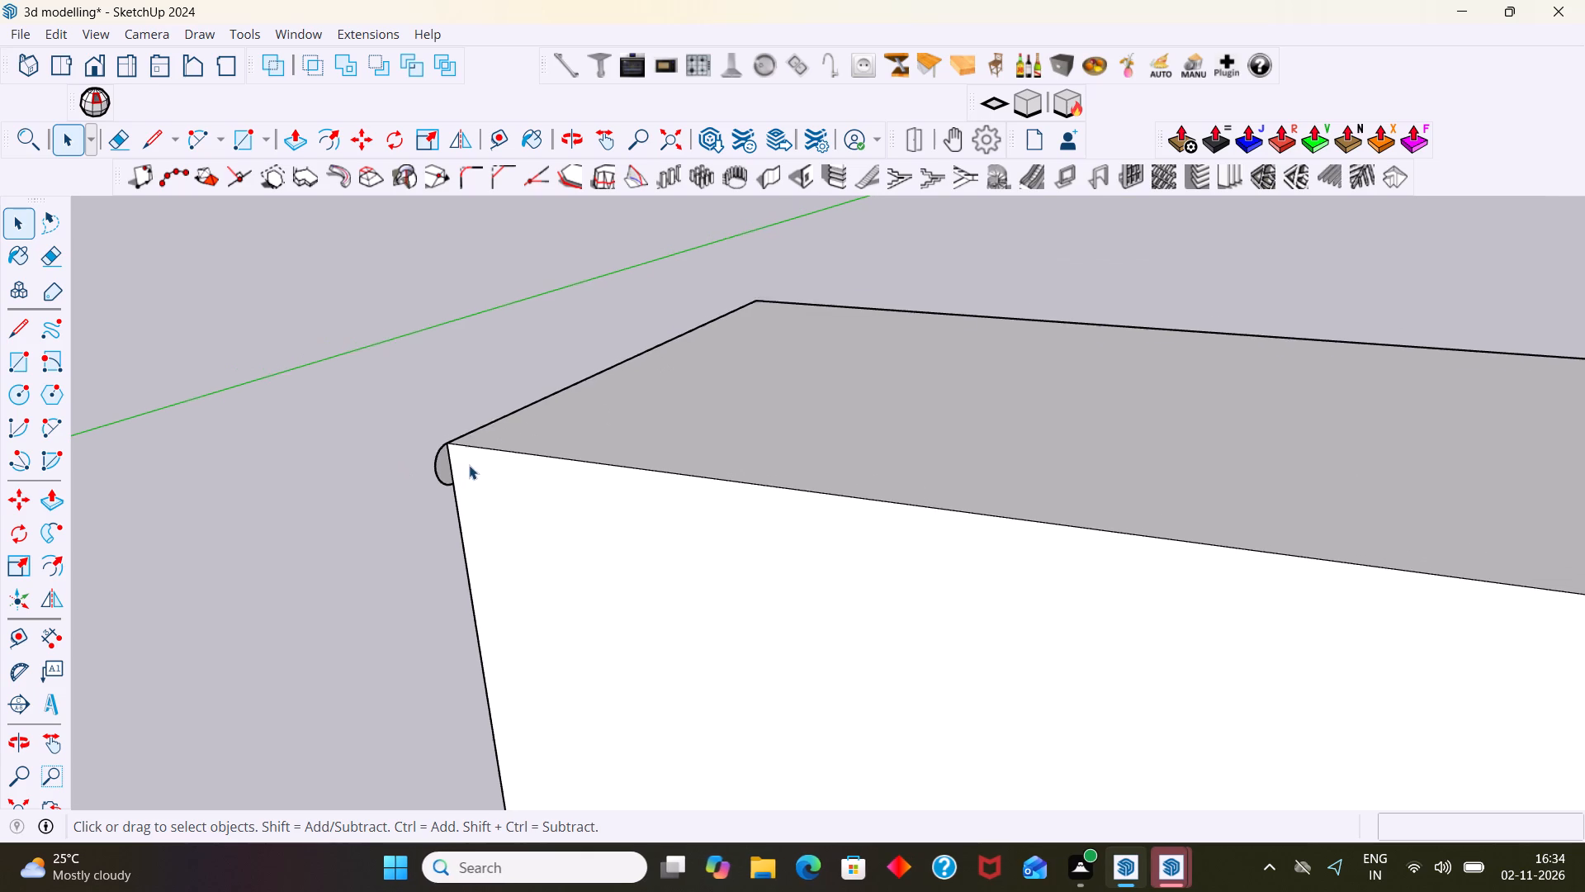
click(440, 463)
scroll(440, 463, up, 6)
click(425, 345)
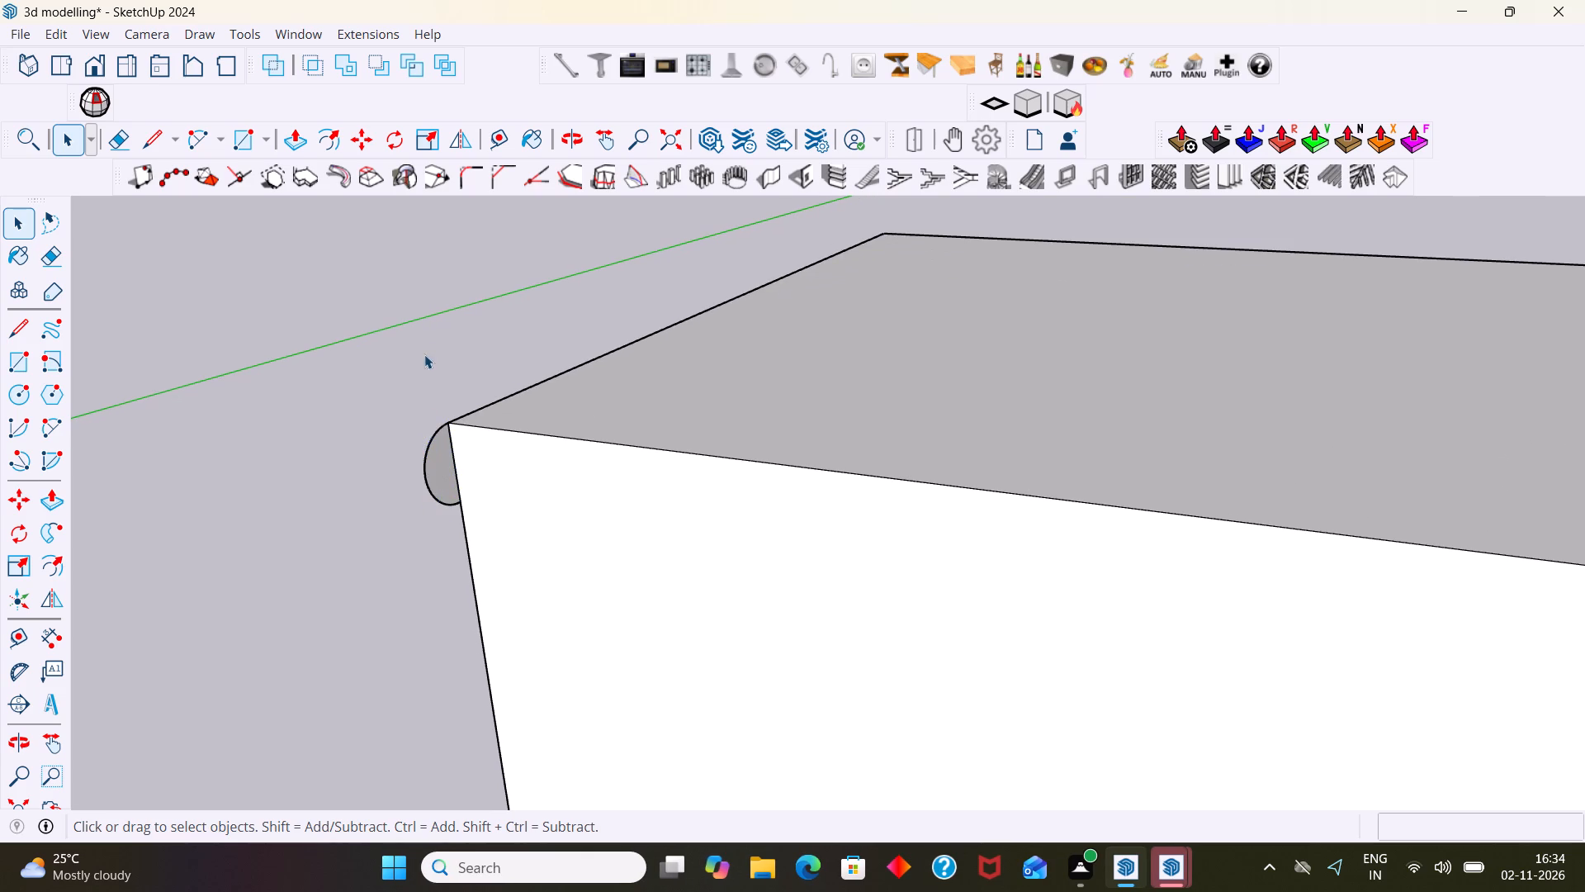
scroll(419, 463, up, 1)
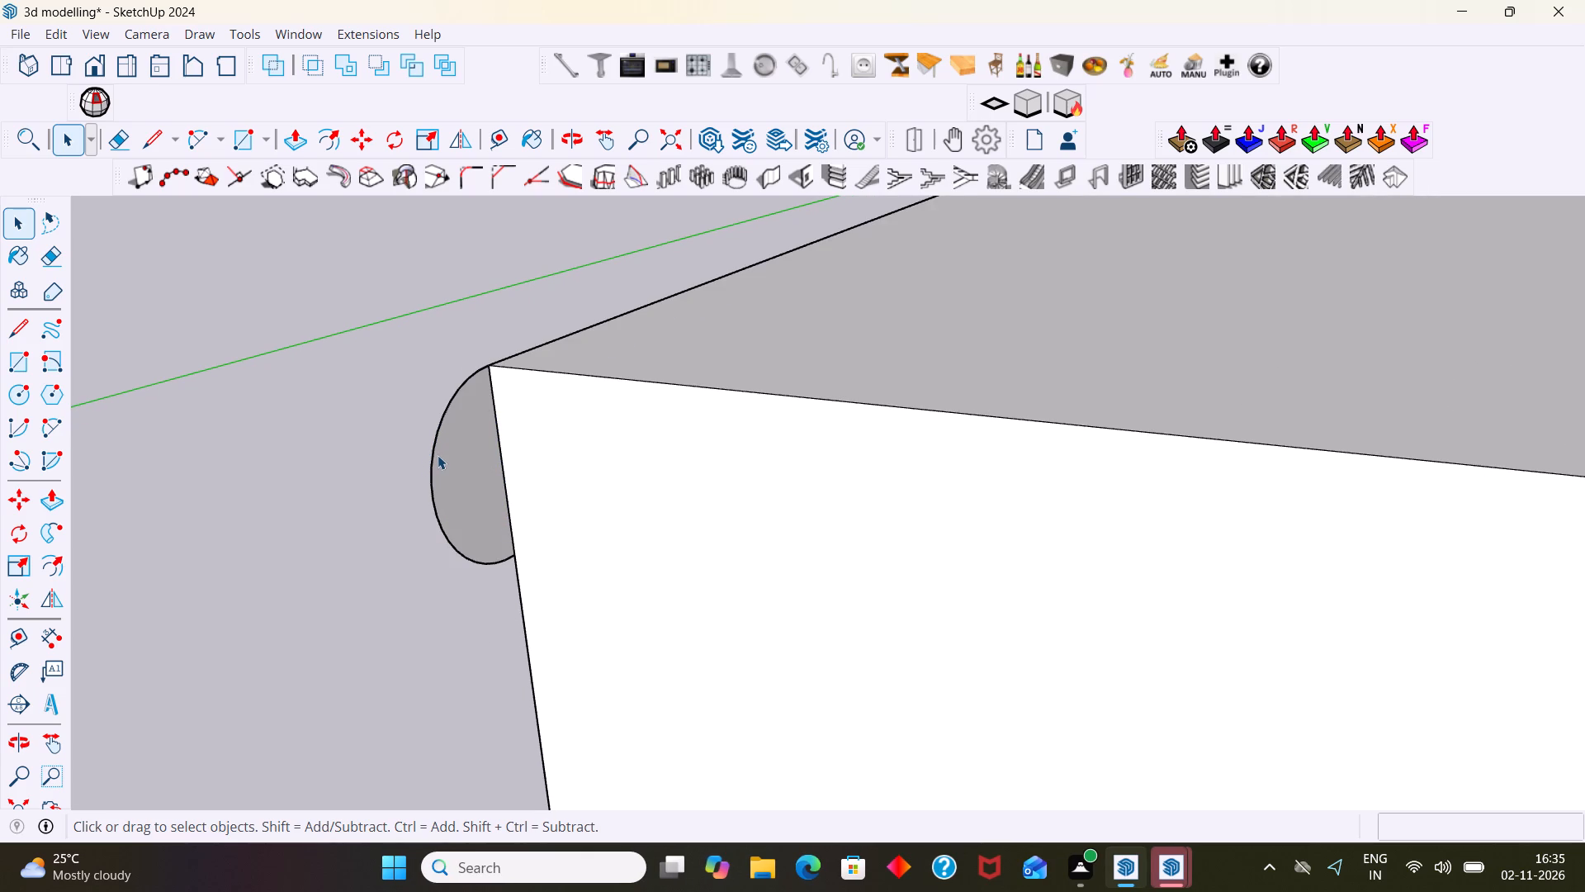
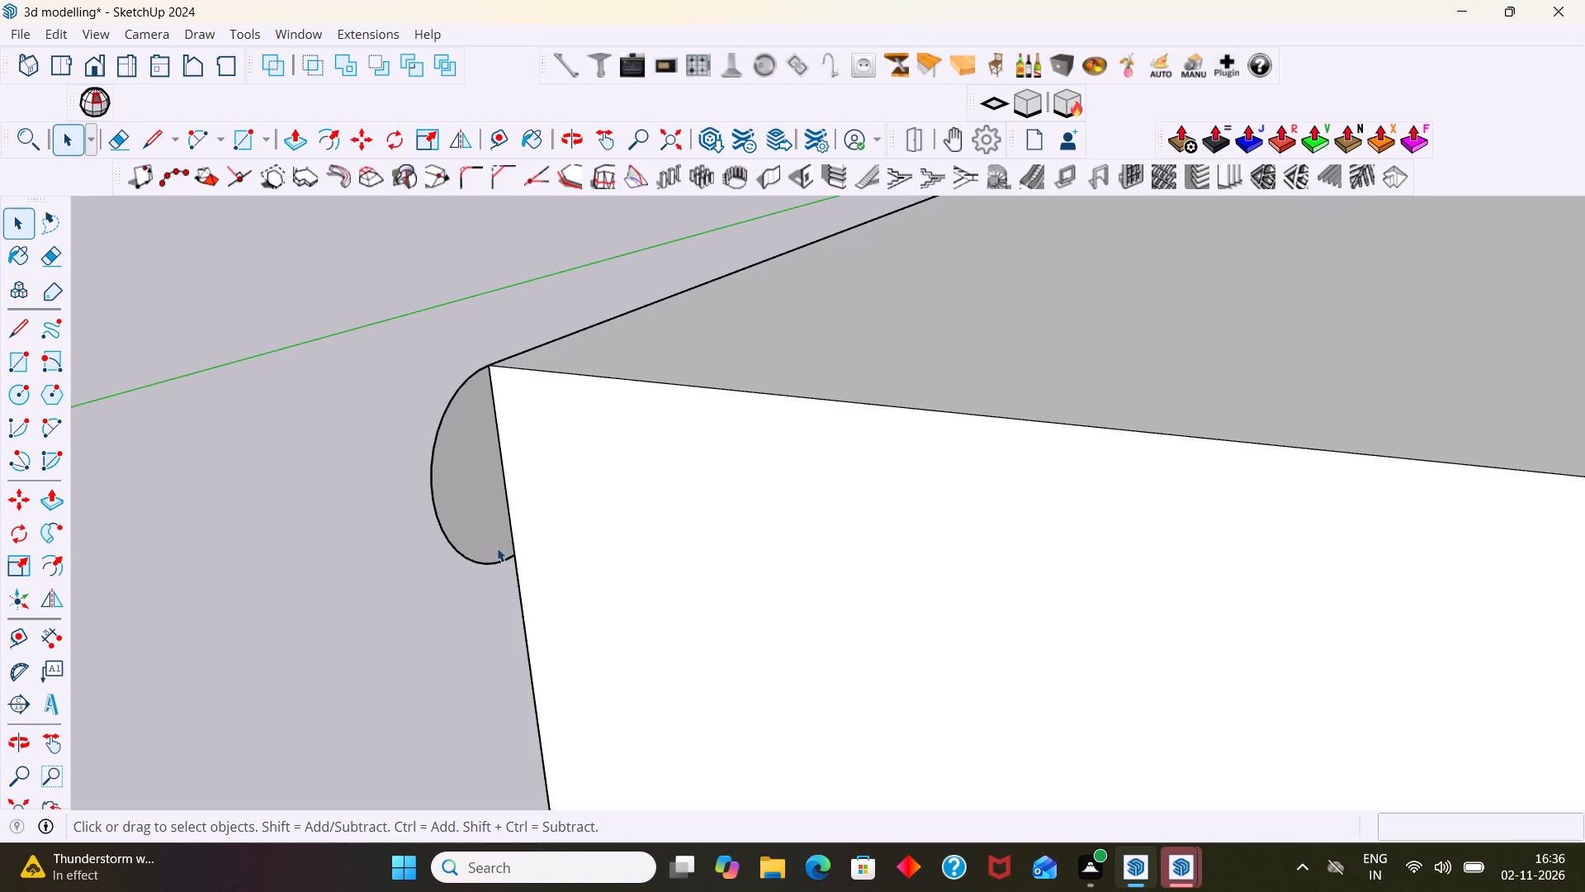
Explode the half-round profile group at the upper corner of the L-shaped block's end.
middle_drag(504, 591, 603, 633)
scroll(591, 684, up, 3)
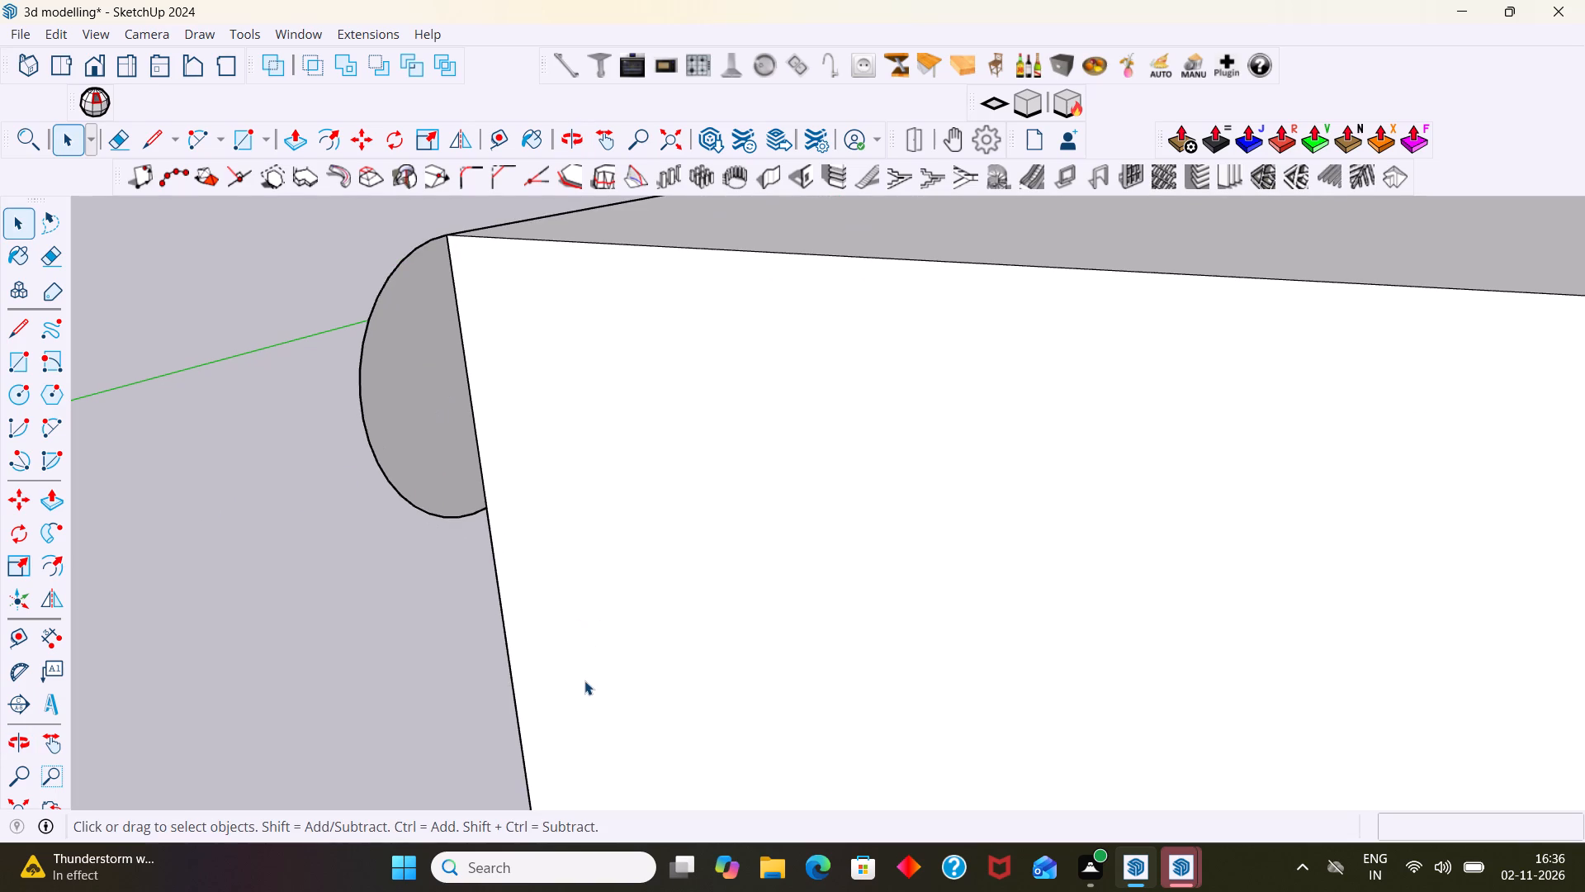
scroll(580, 681, down, 2)
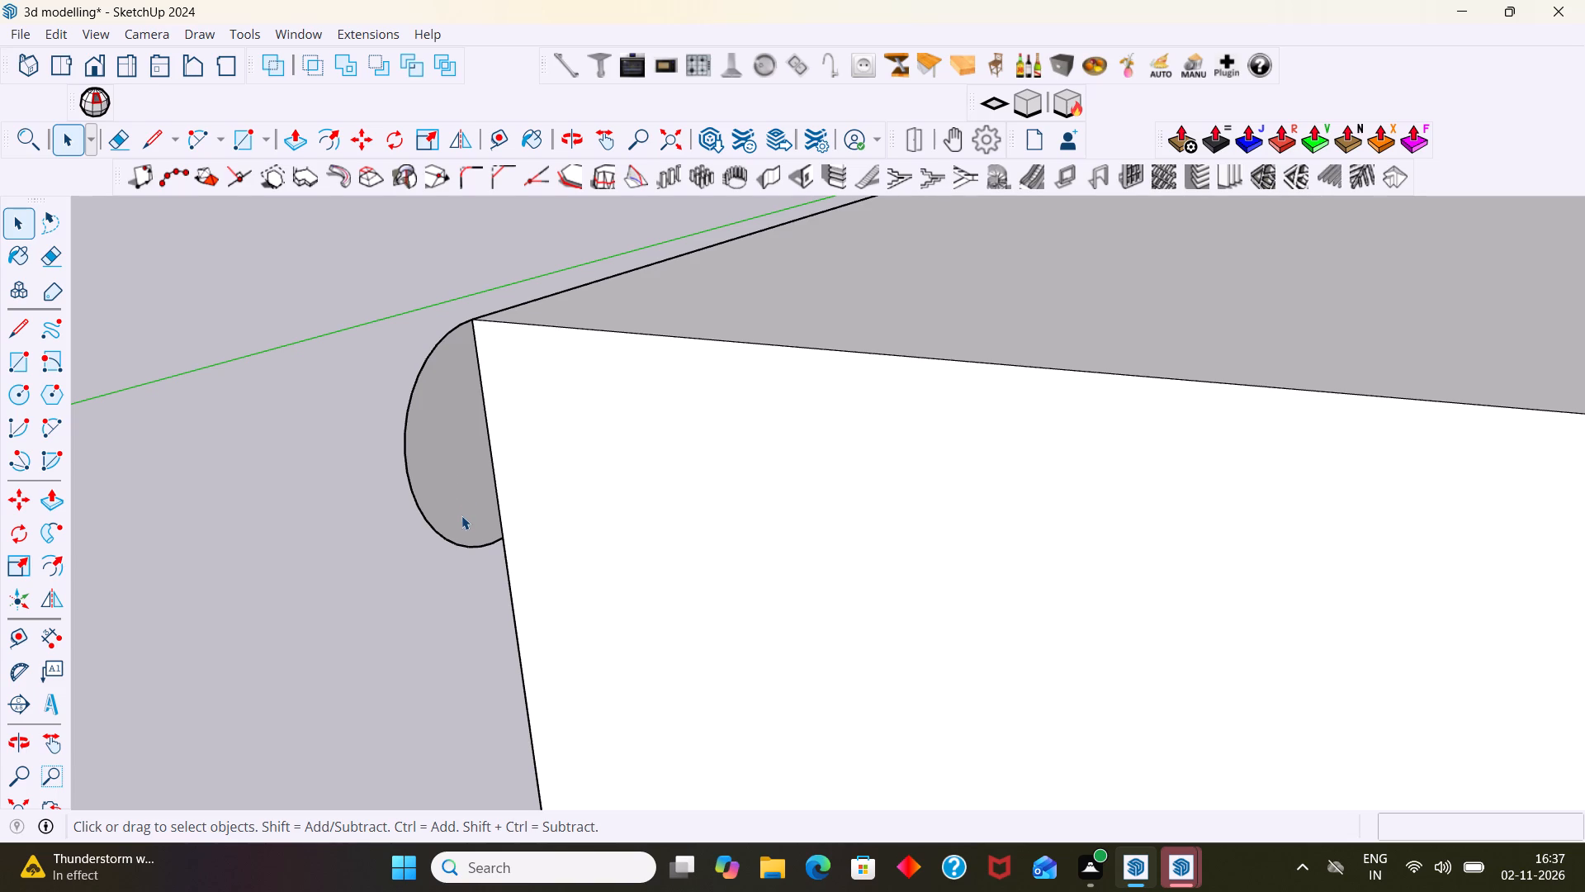
scroll(461, 515, down, 6)
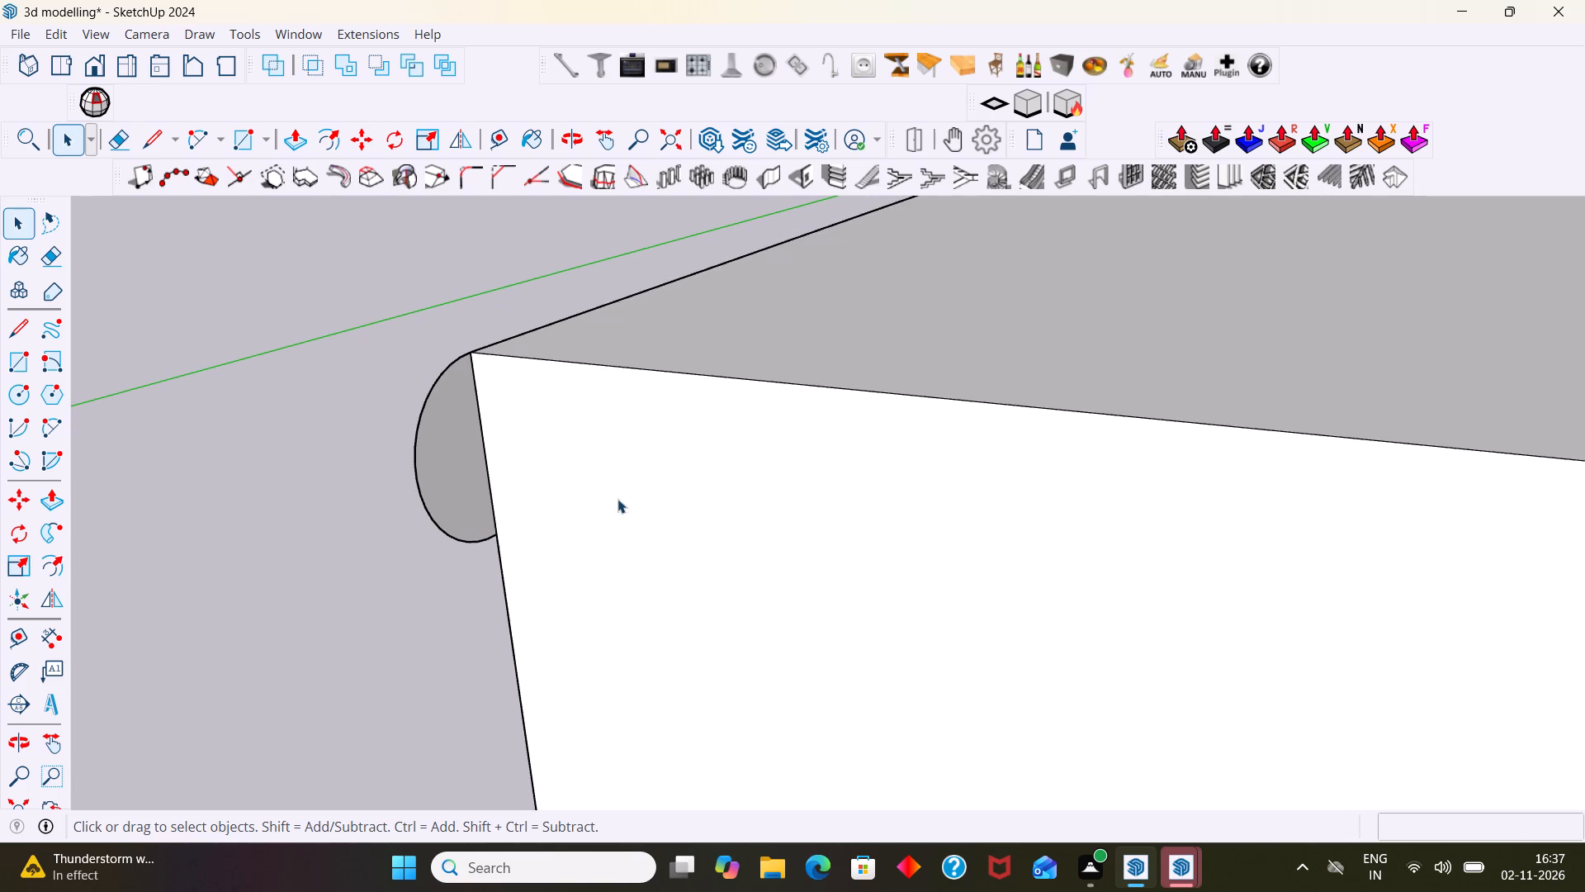
middle_drag(622, 500, 674, 605)
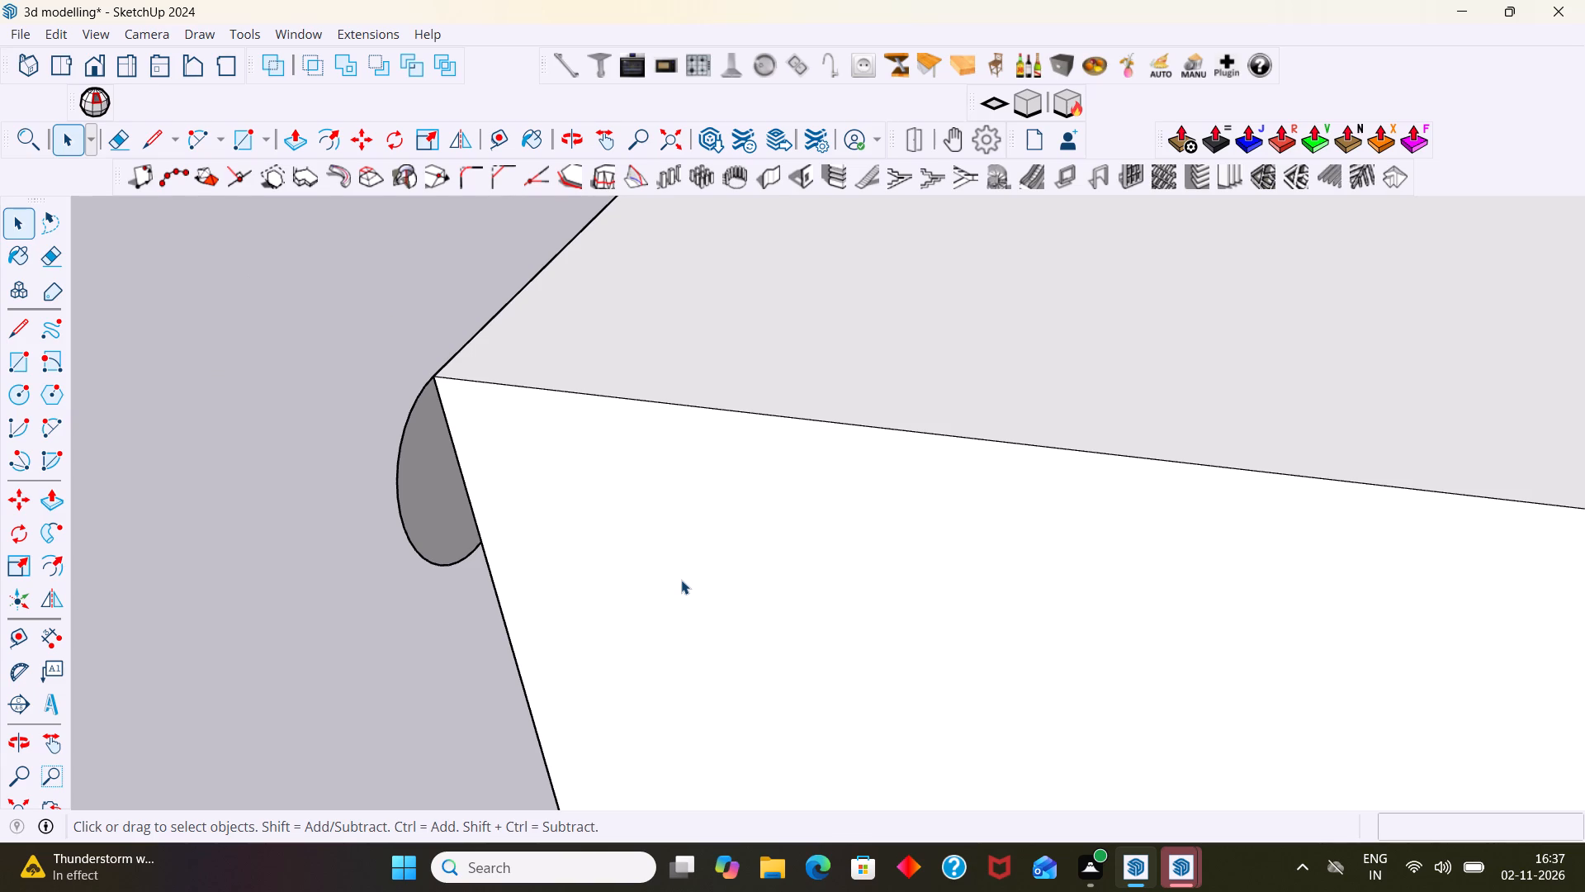
click(663, 406)
click(412, 504)
right_click(427, 501)
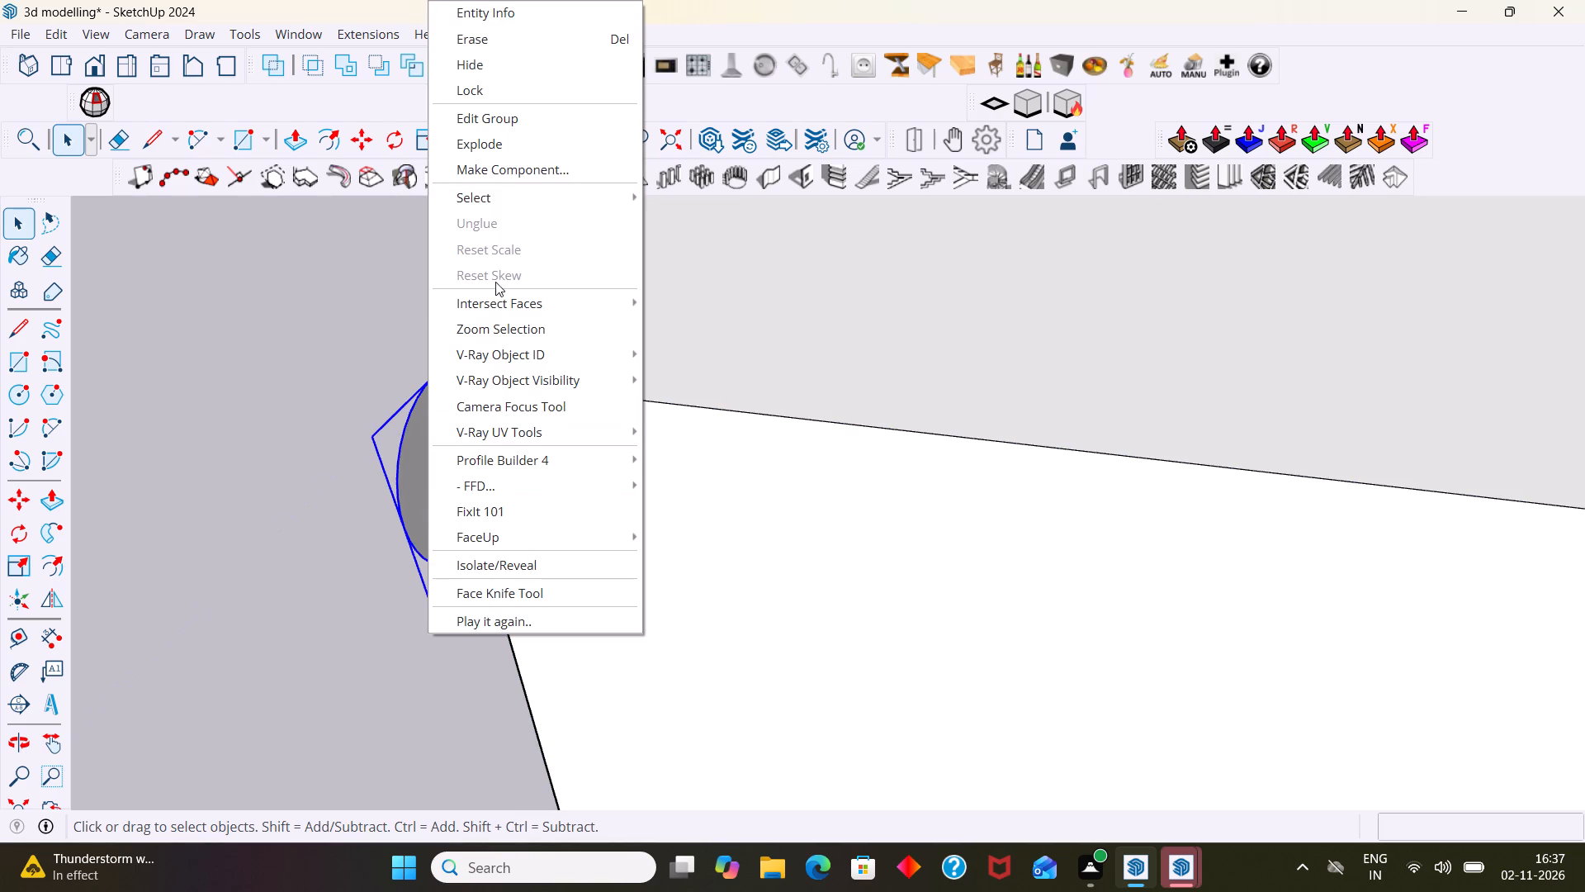
click(489, 146)
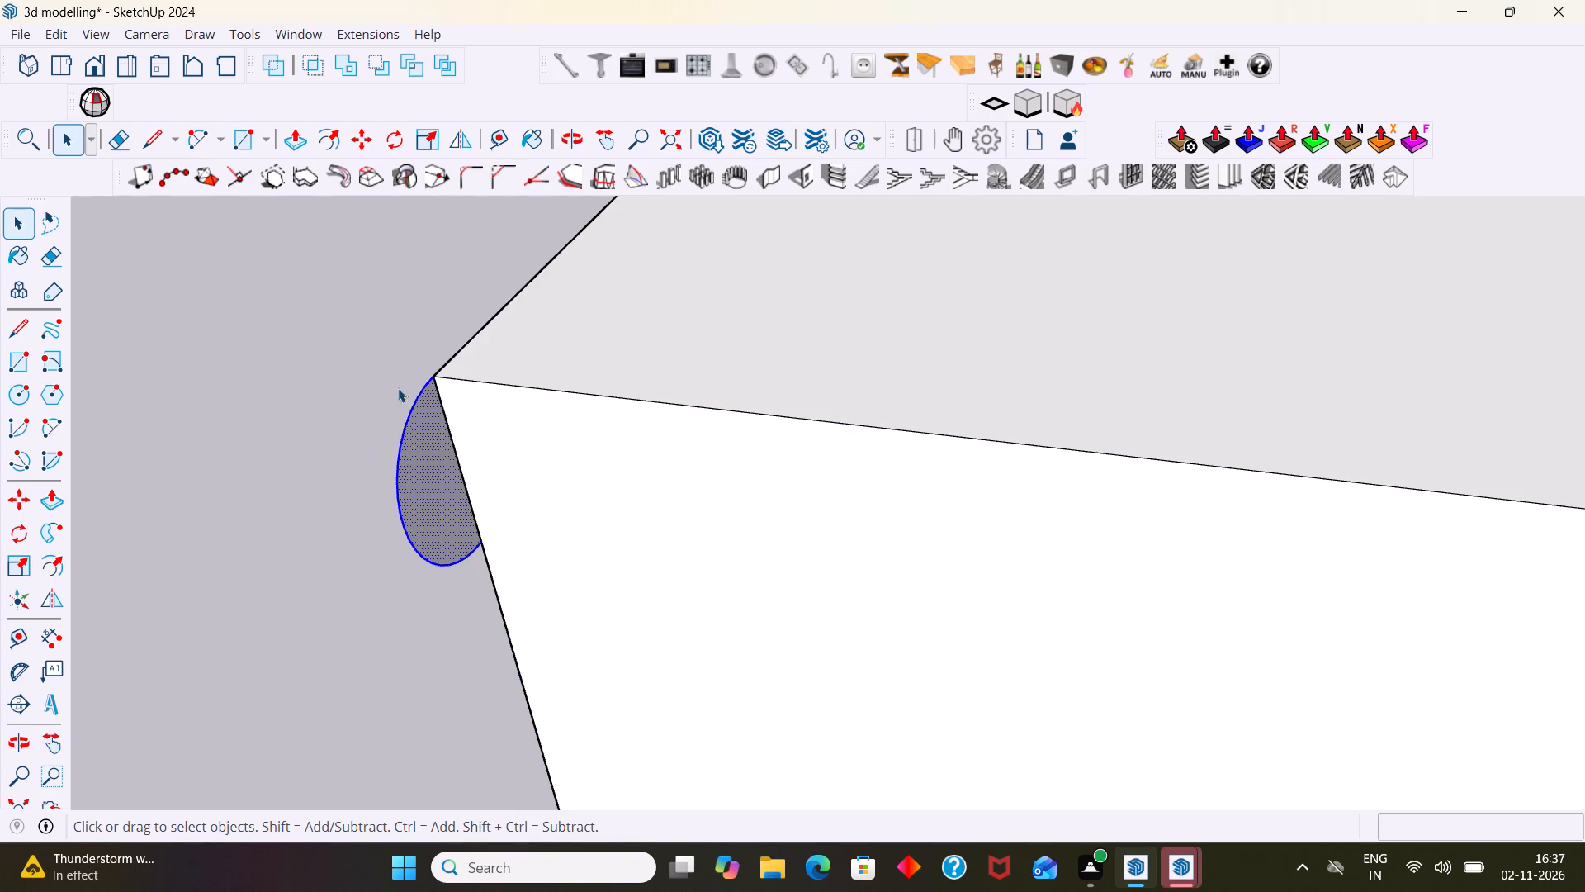
click(376, 368)
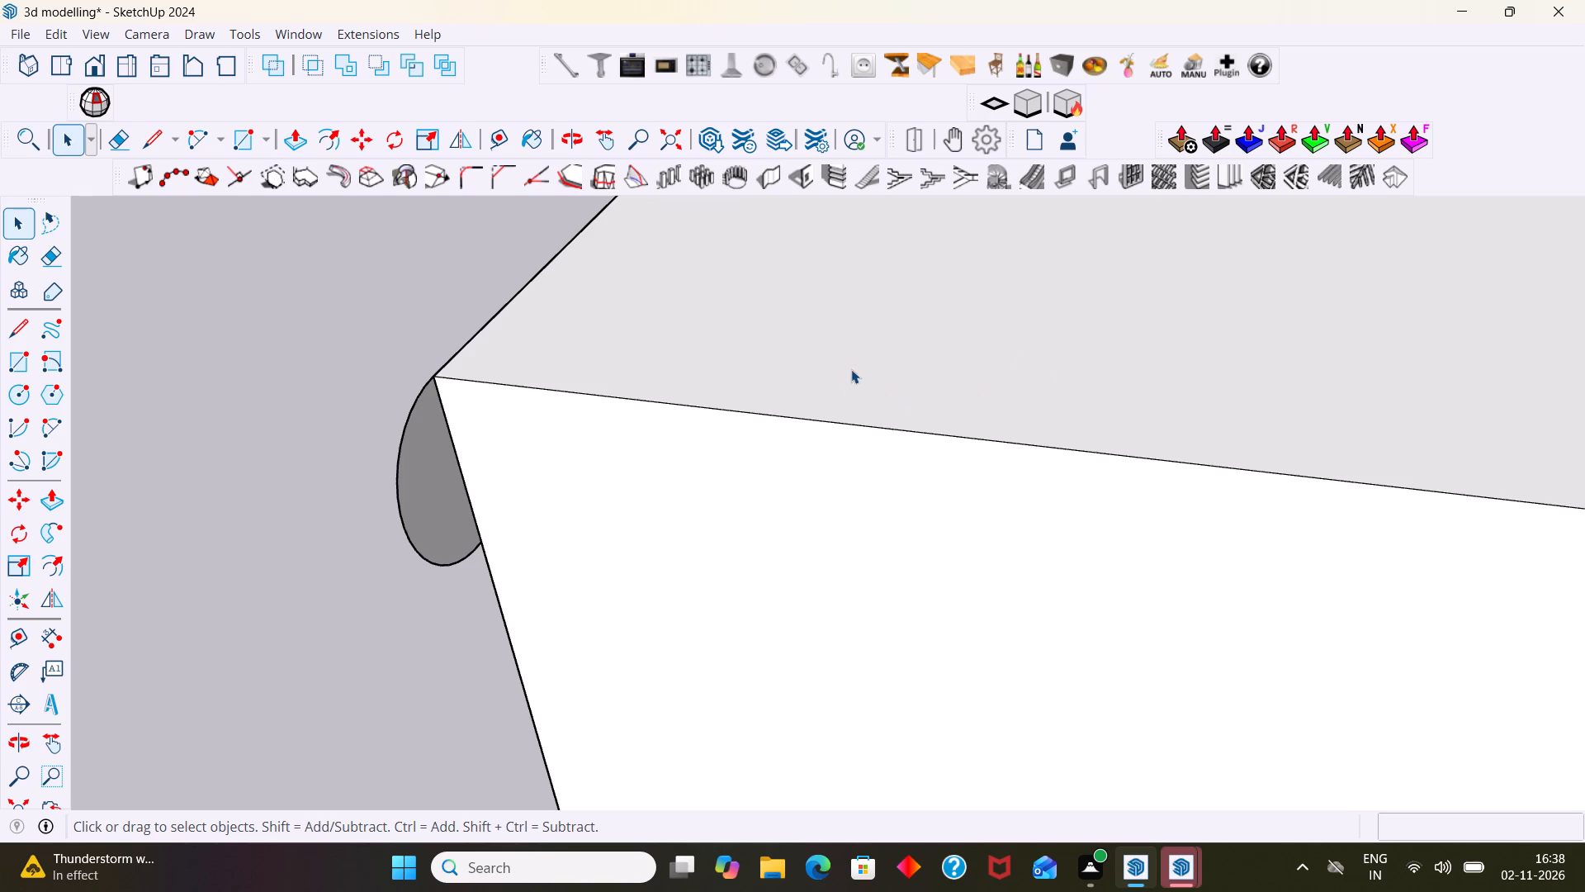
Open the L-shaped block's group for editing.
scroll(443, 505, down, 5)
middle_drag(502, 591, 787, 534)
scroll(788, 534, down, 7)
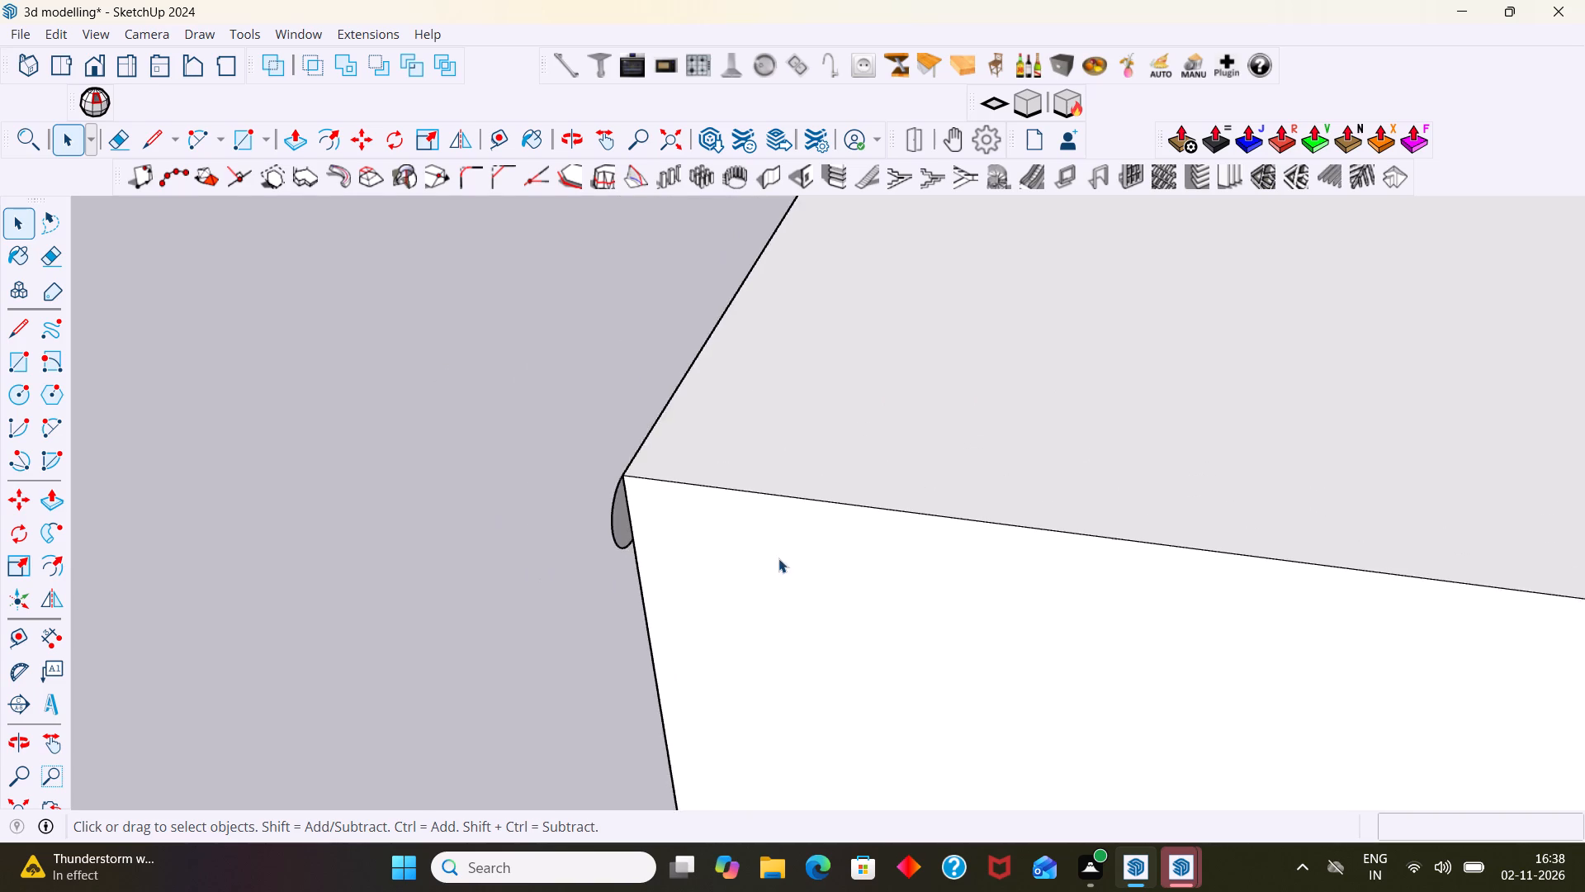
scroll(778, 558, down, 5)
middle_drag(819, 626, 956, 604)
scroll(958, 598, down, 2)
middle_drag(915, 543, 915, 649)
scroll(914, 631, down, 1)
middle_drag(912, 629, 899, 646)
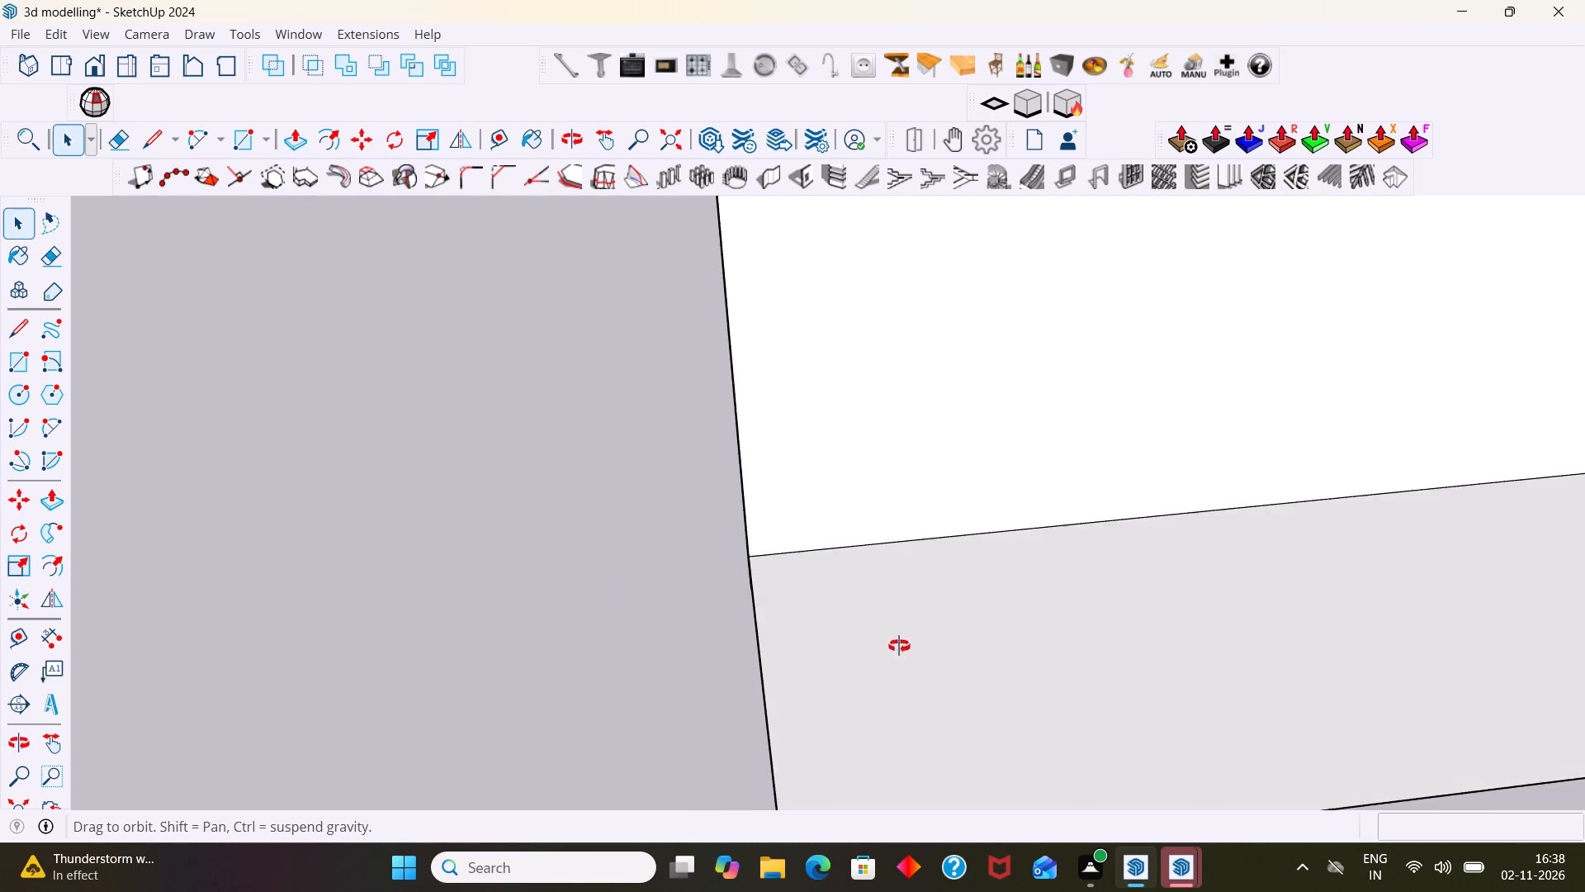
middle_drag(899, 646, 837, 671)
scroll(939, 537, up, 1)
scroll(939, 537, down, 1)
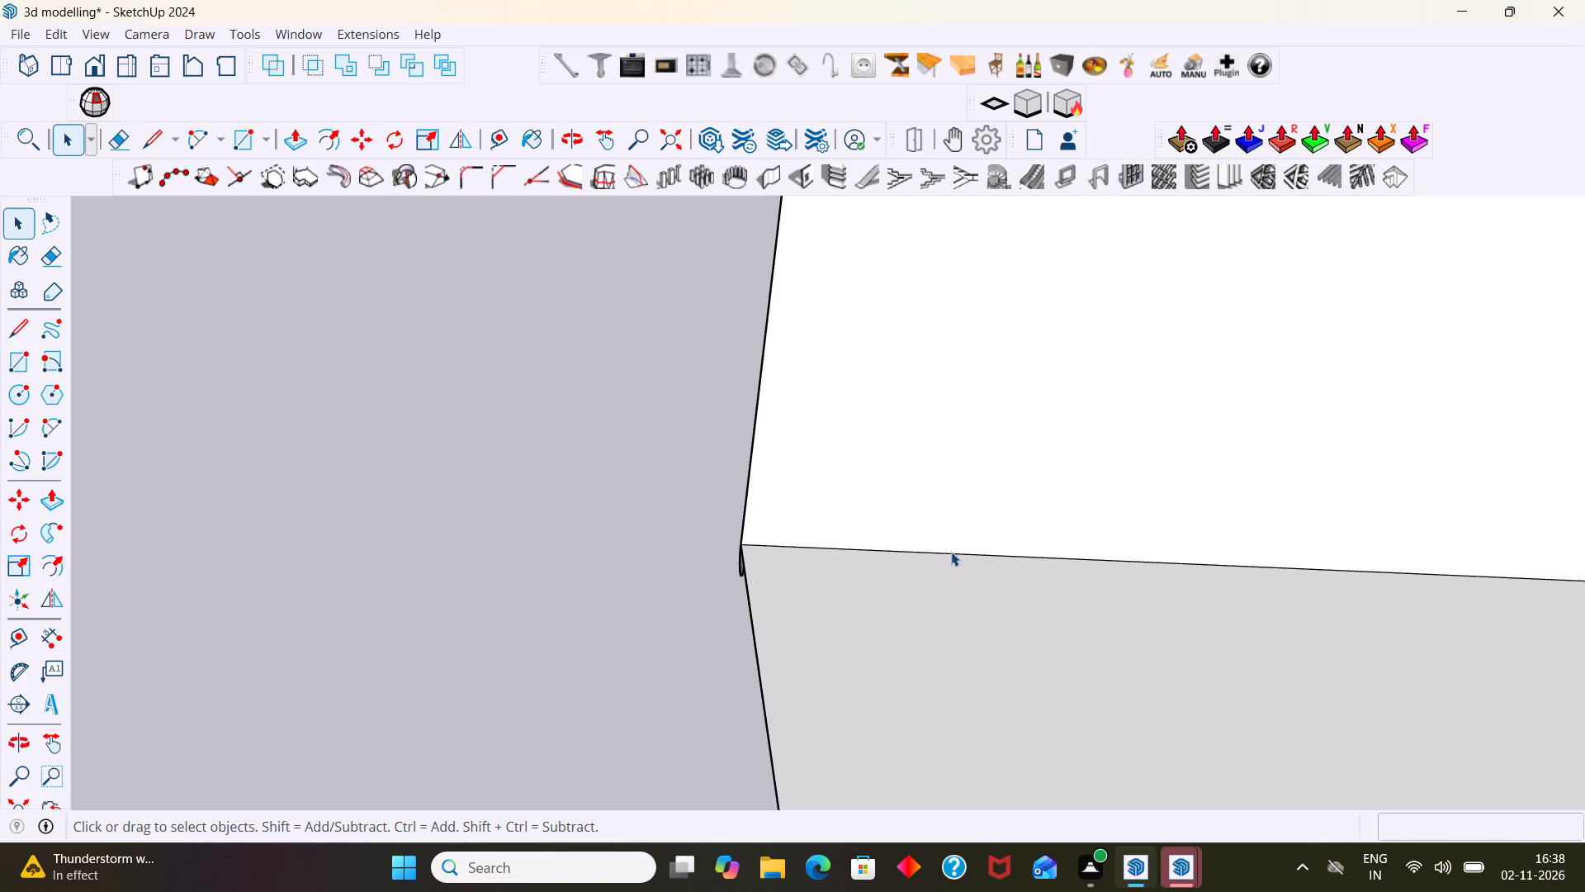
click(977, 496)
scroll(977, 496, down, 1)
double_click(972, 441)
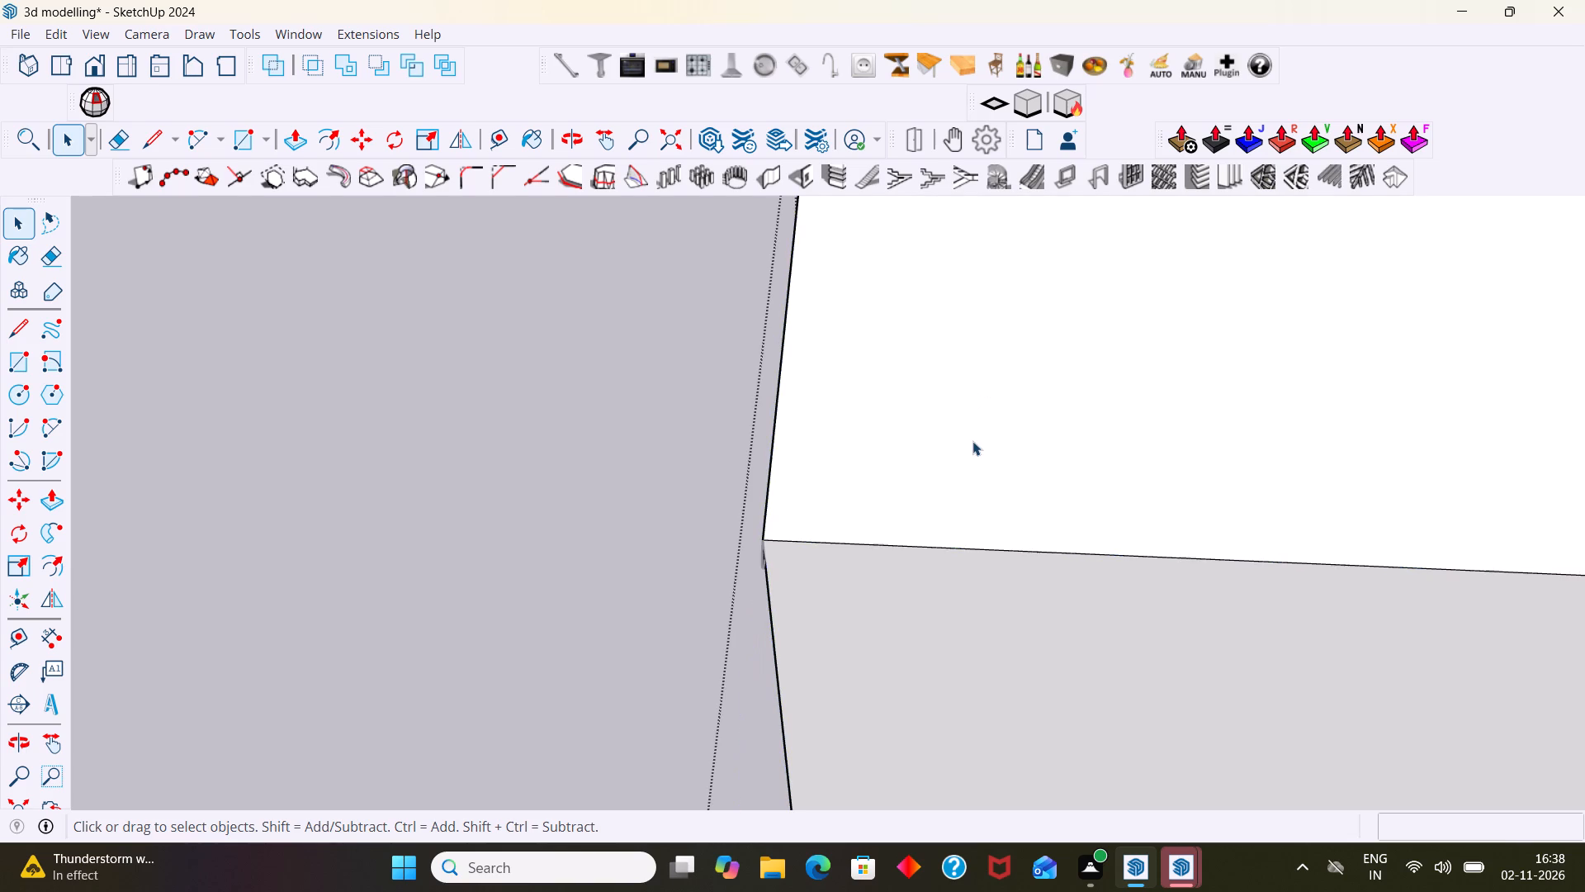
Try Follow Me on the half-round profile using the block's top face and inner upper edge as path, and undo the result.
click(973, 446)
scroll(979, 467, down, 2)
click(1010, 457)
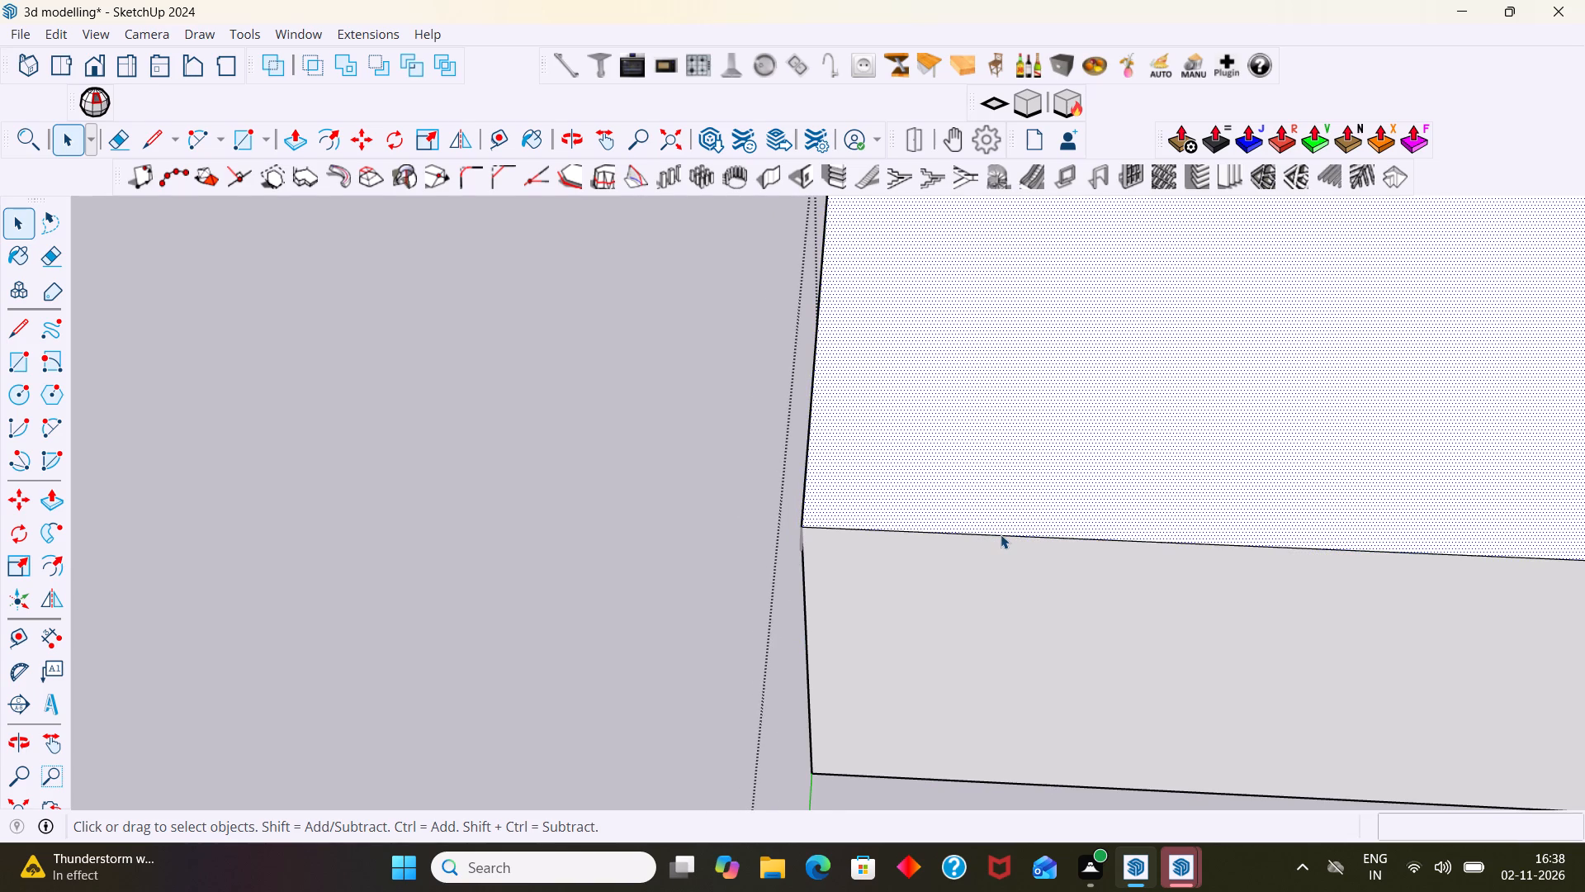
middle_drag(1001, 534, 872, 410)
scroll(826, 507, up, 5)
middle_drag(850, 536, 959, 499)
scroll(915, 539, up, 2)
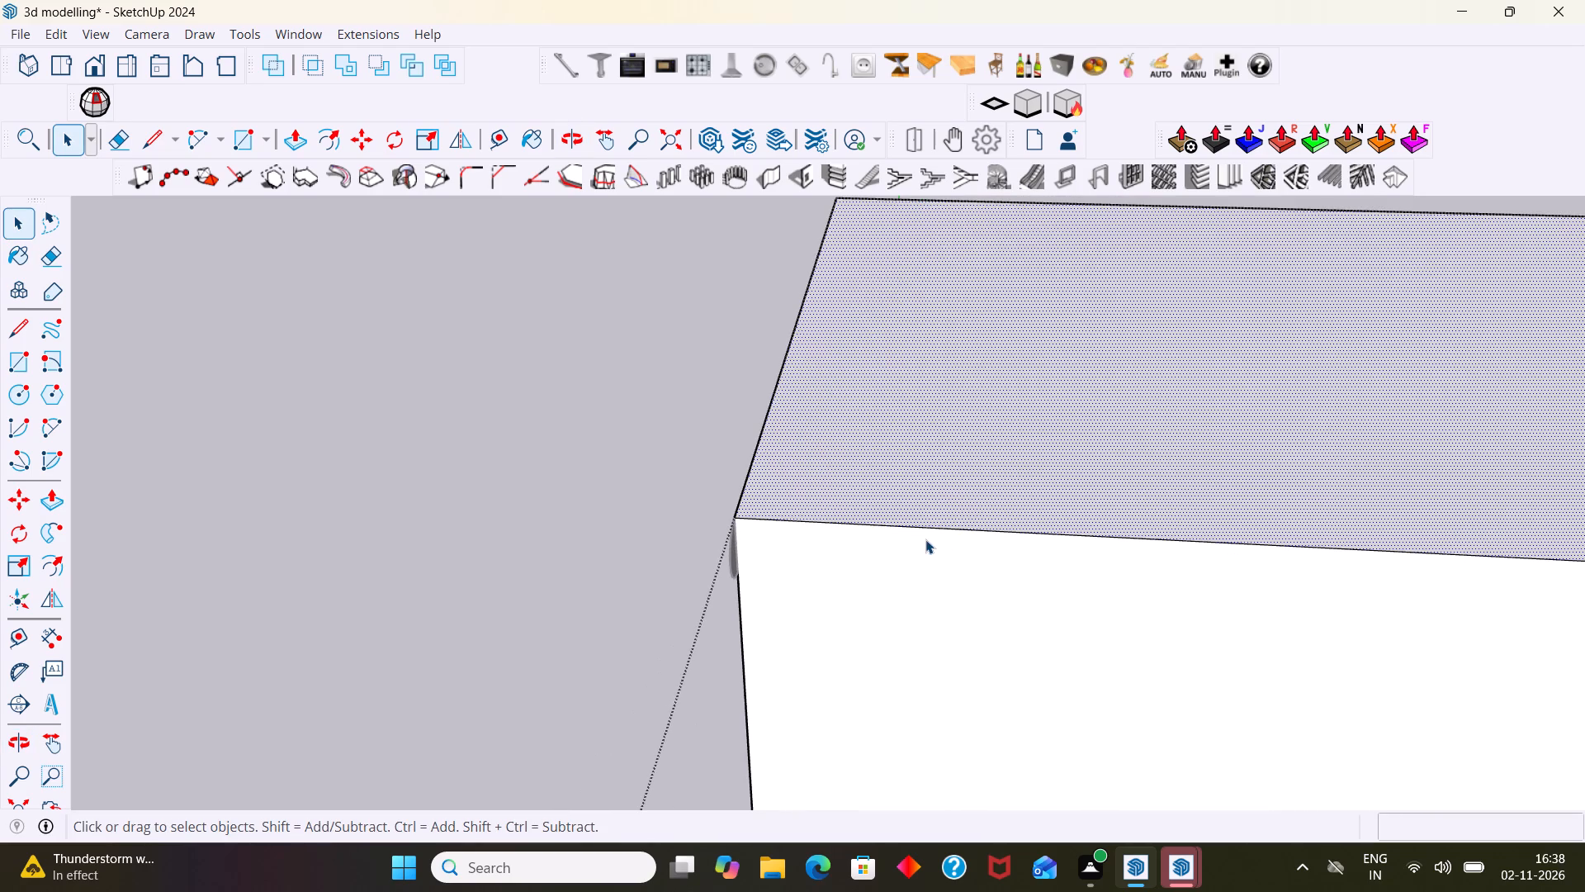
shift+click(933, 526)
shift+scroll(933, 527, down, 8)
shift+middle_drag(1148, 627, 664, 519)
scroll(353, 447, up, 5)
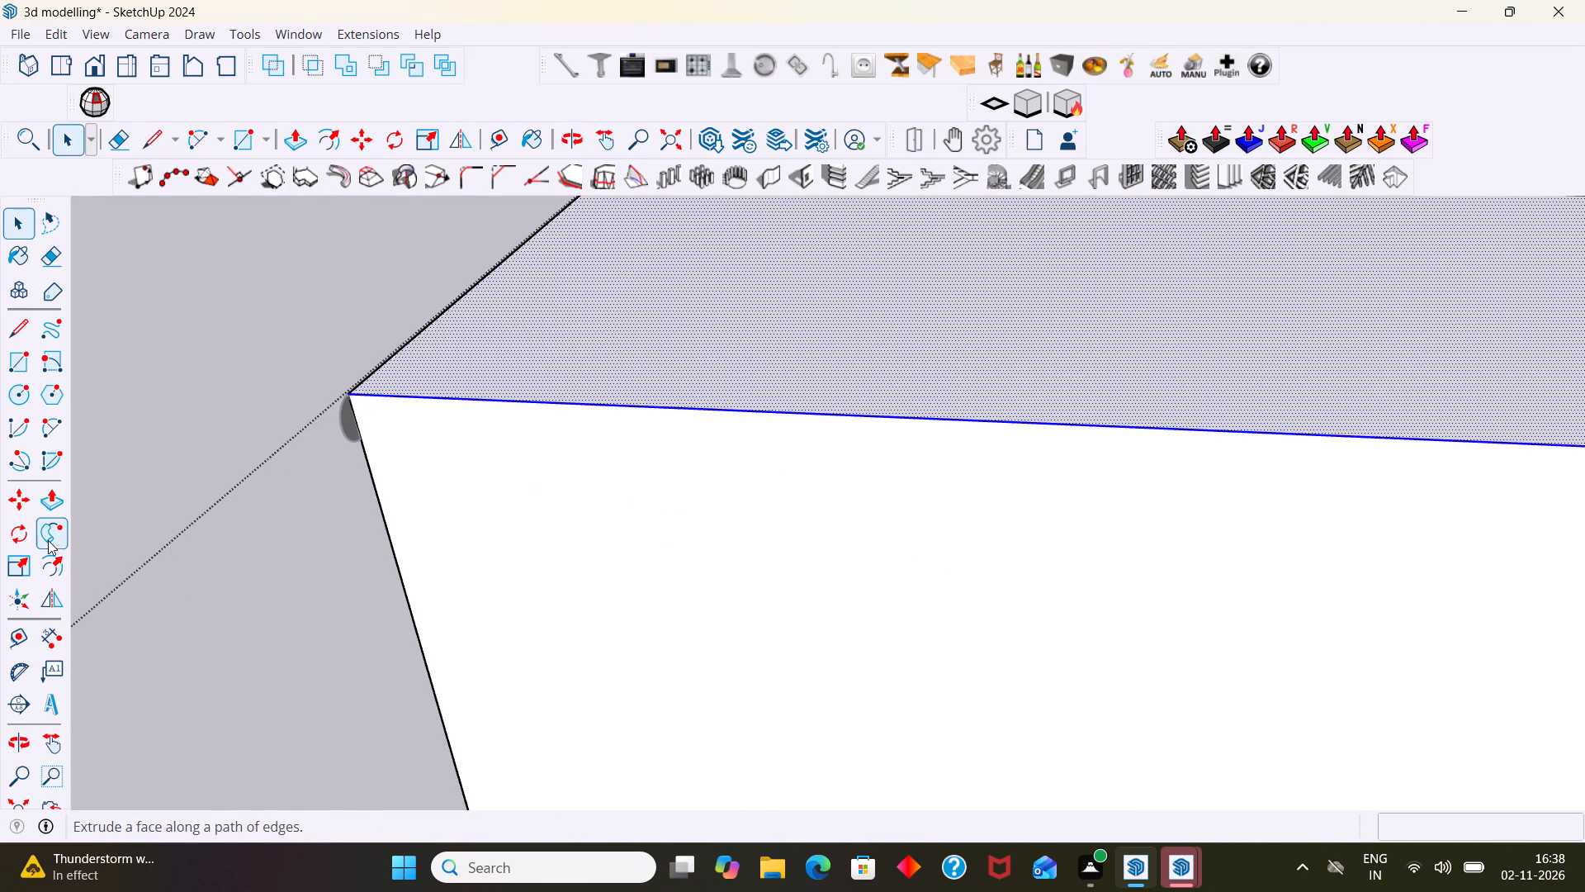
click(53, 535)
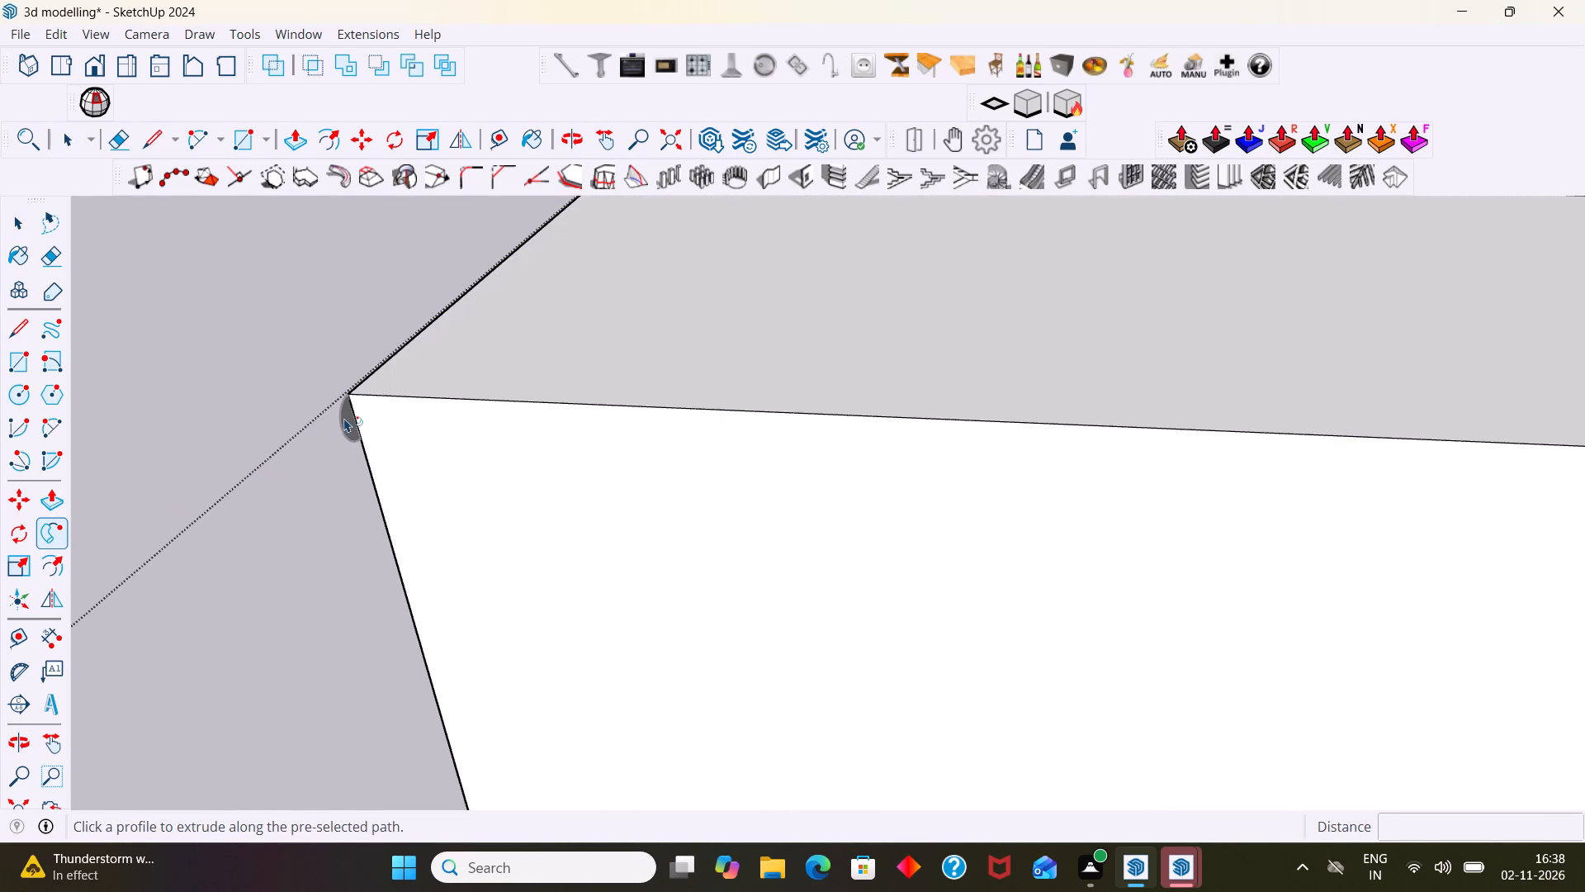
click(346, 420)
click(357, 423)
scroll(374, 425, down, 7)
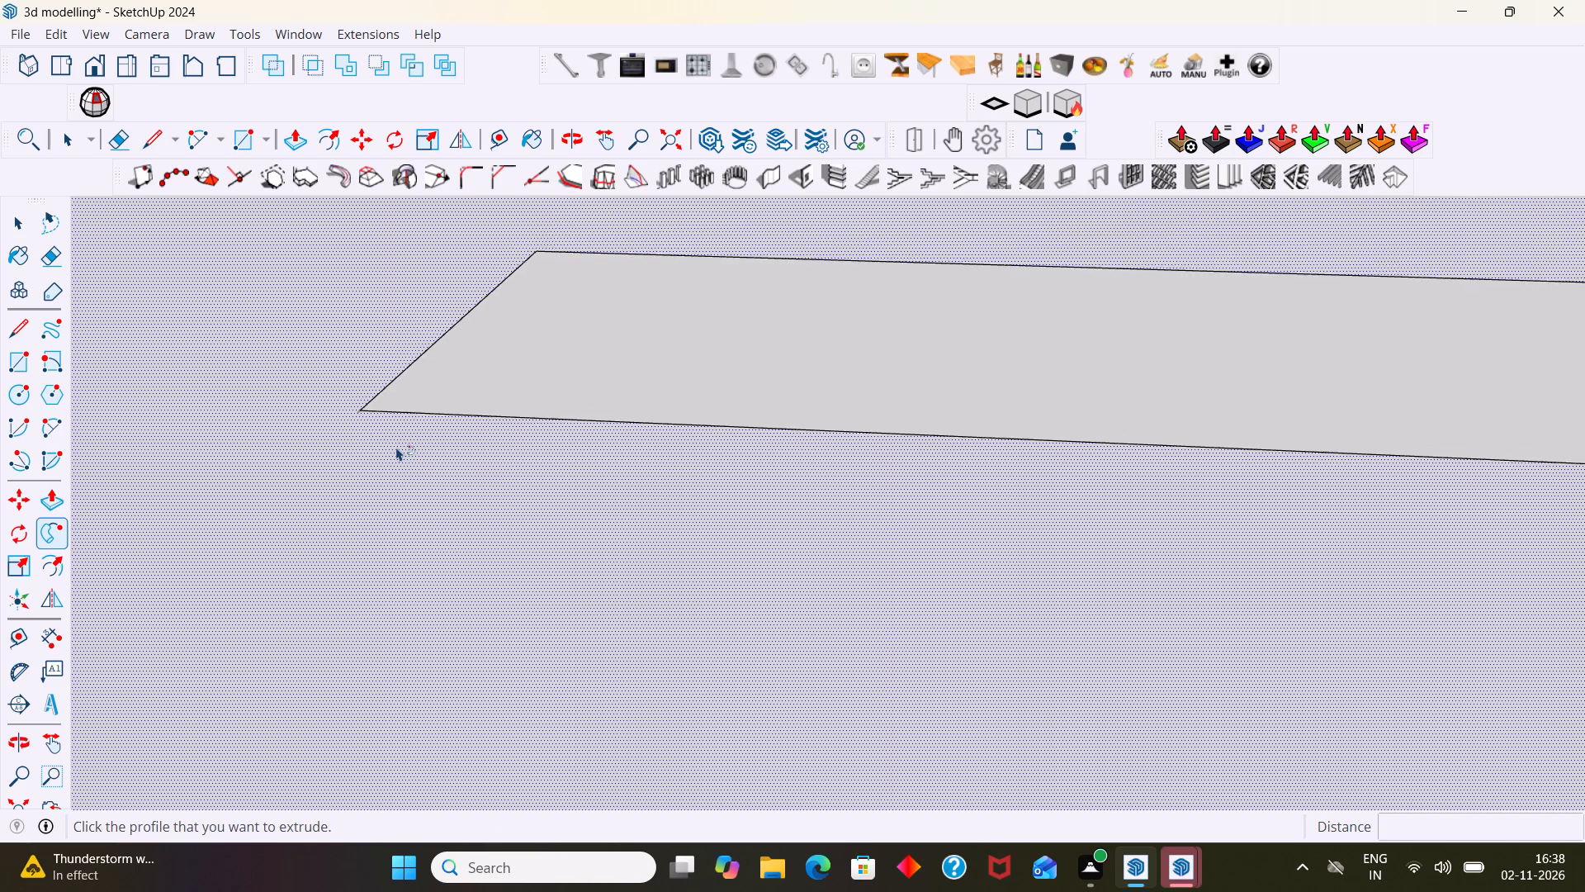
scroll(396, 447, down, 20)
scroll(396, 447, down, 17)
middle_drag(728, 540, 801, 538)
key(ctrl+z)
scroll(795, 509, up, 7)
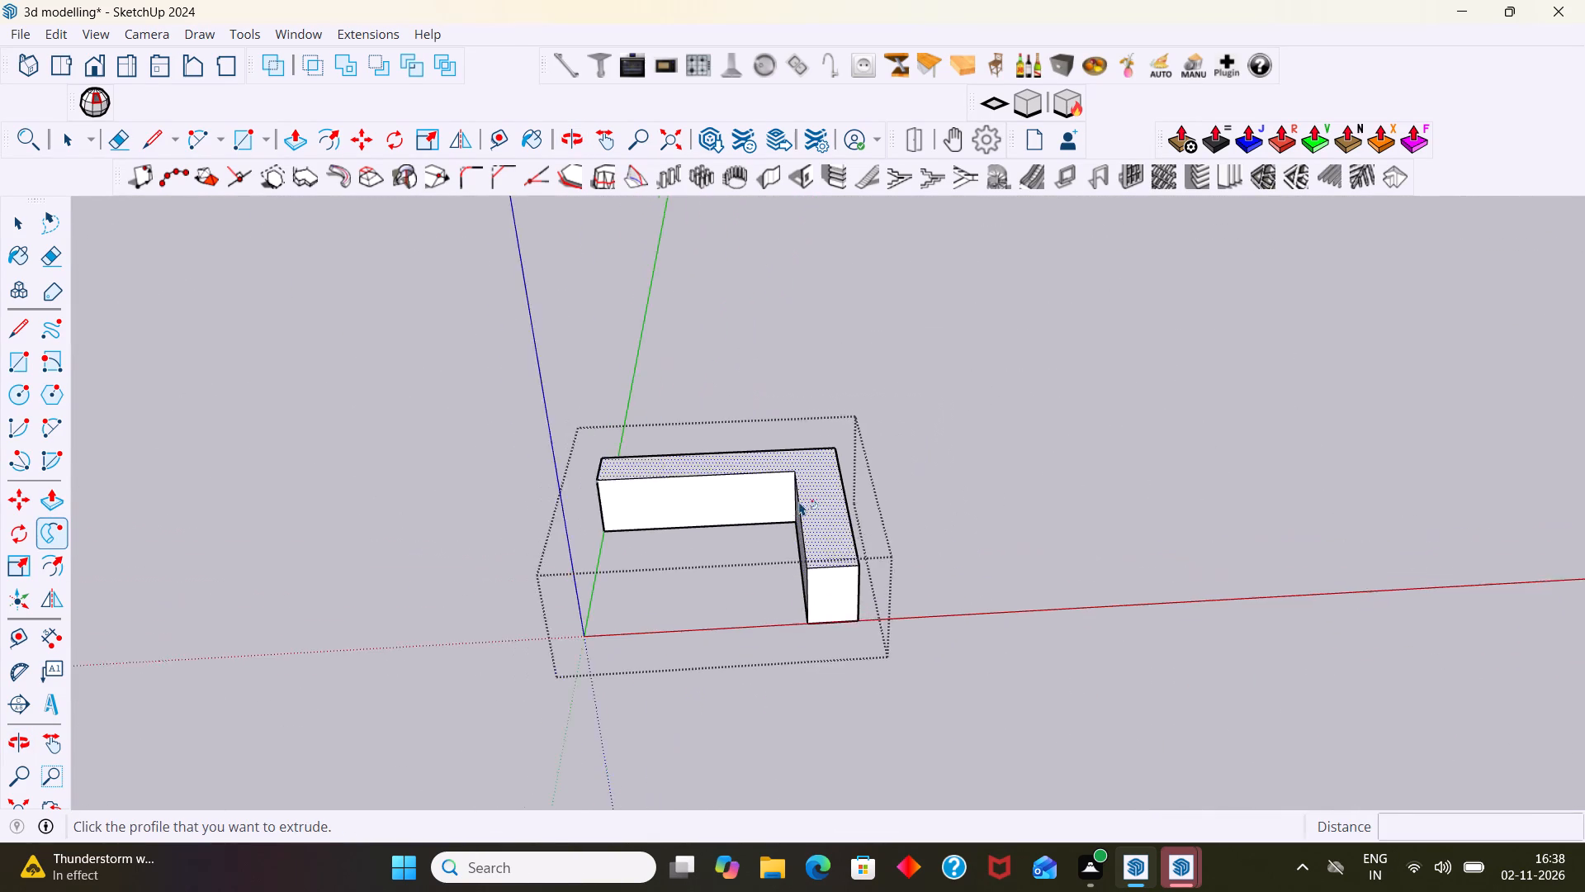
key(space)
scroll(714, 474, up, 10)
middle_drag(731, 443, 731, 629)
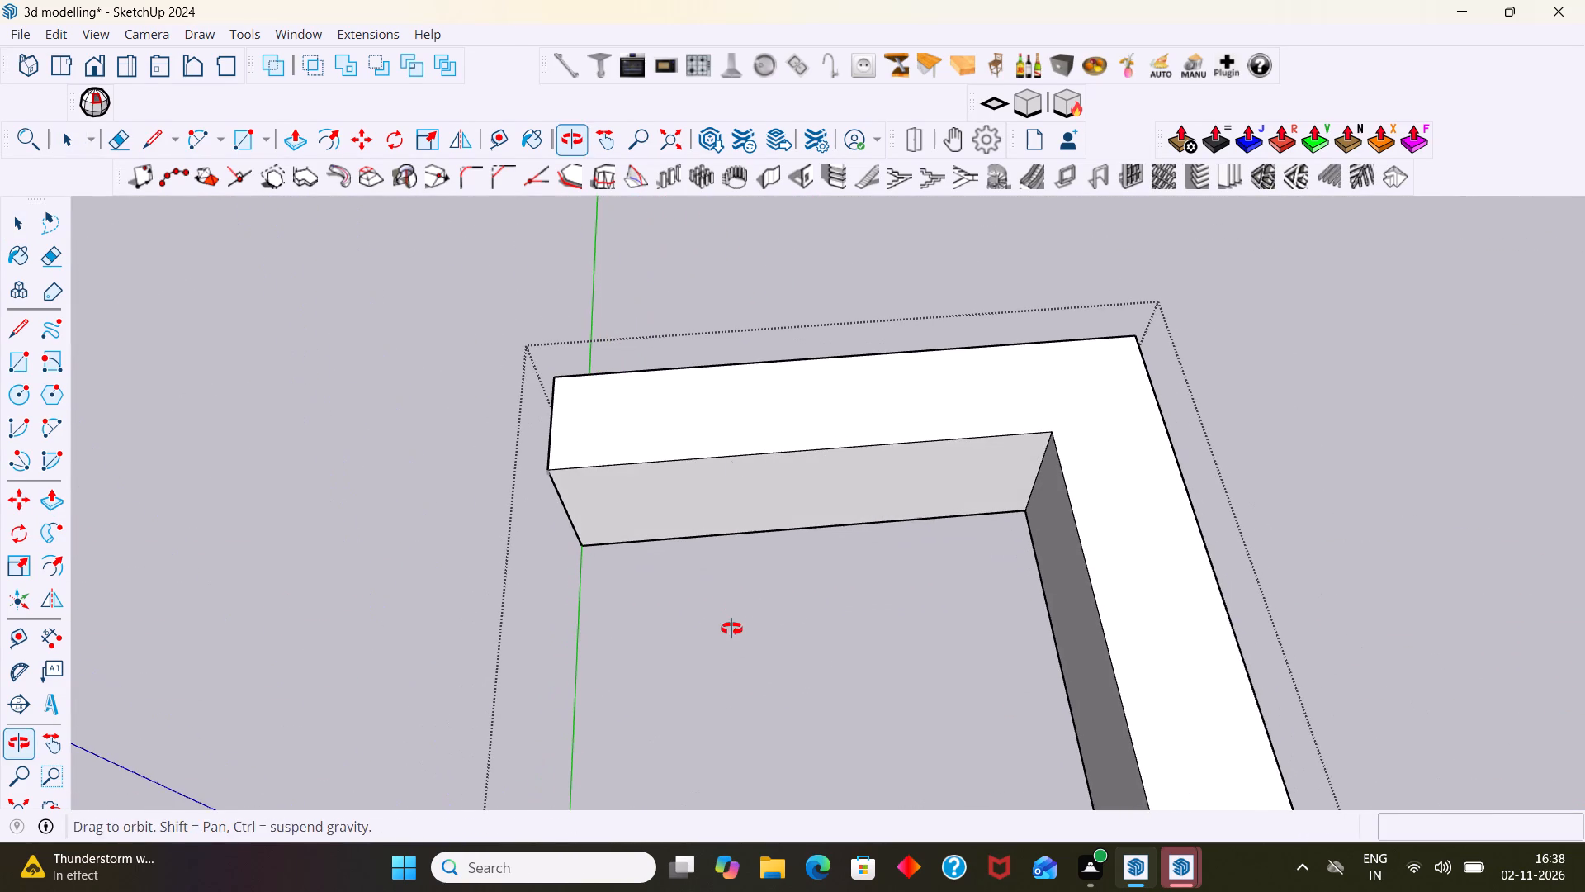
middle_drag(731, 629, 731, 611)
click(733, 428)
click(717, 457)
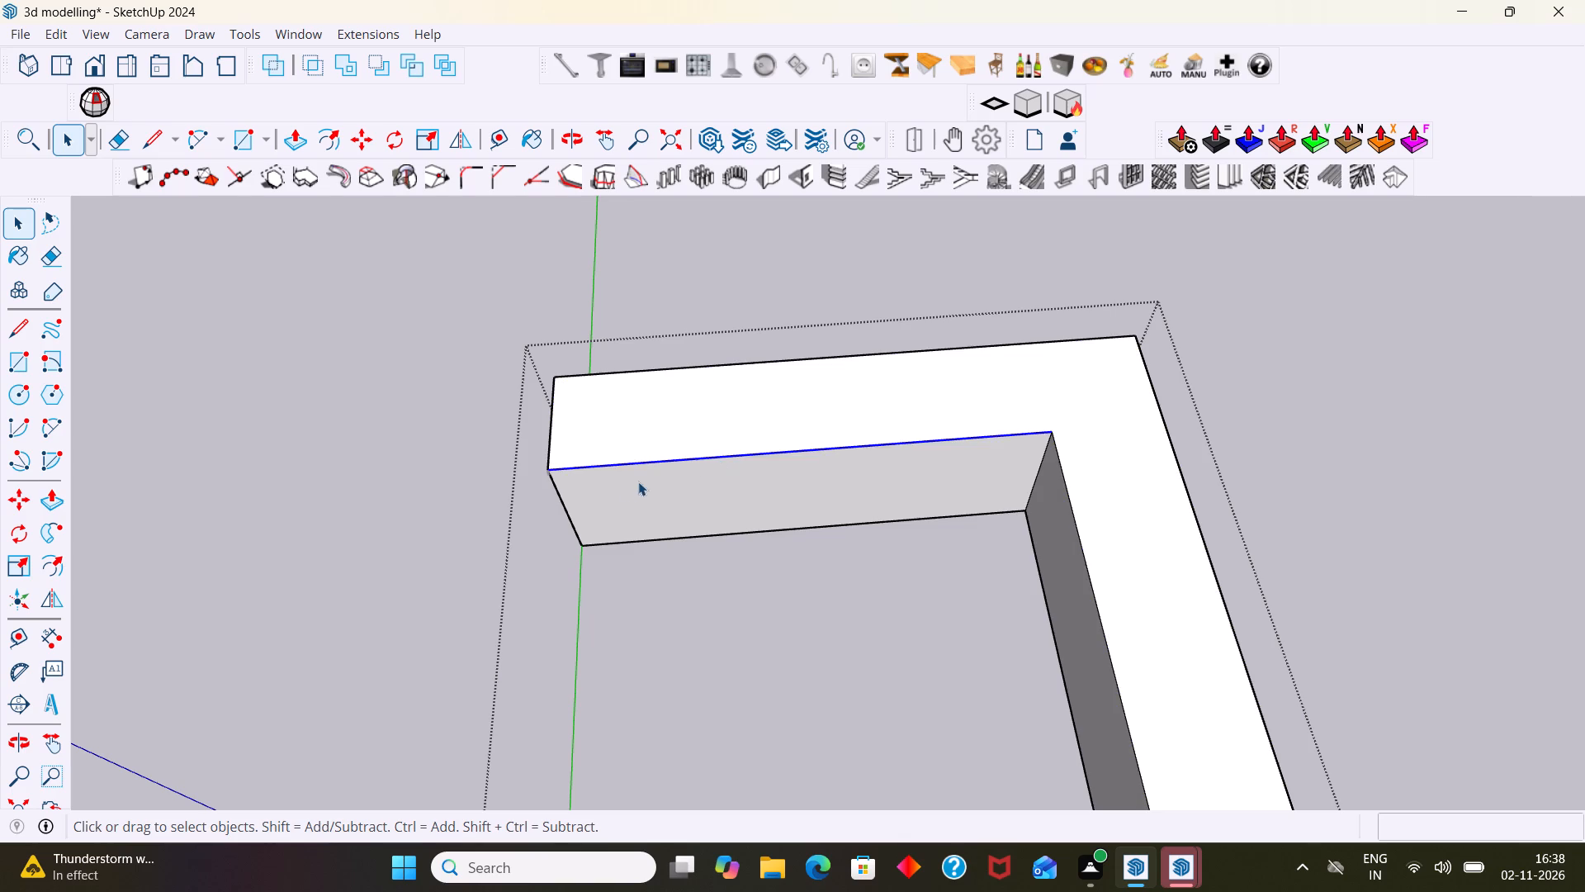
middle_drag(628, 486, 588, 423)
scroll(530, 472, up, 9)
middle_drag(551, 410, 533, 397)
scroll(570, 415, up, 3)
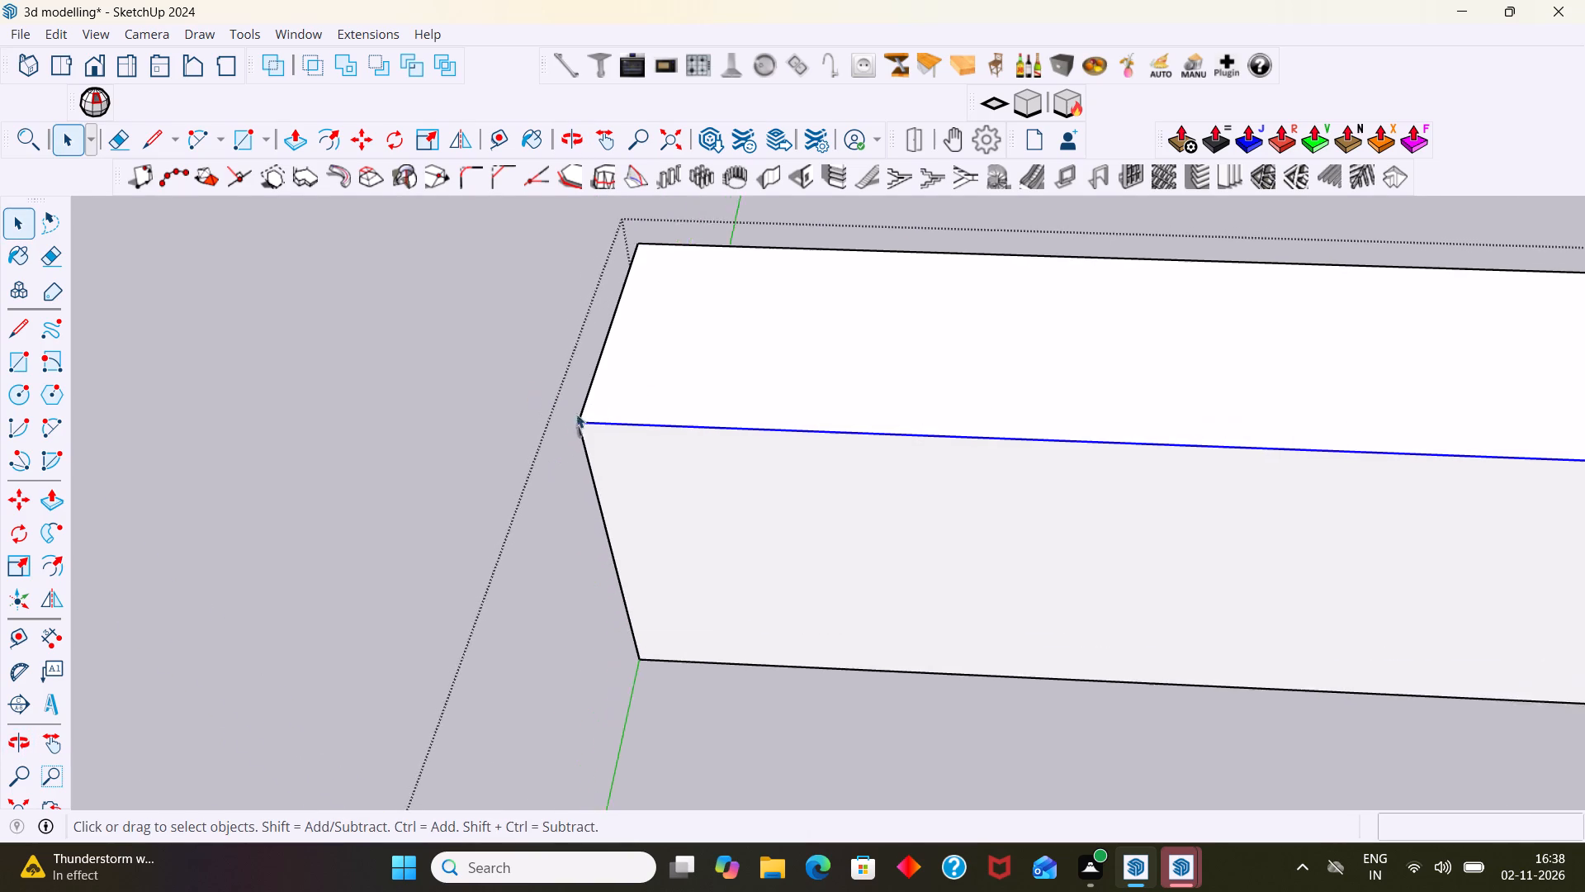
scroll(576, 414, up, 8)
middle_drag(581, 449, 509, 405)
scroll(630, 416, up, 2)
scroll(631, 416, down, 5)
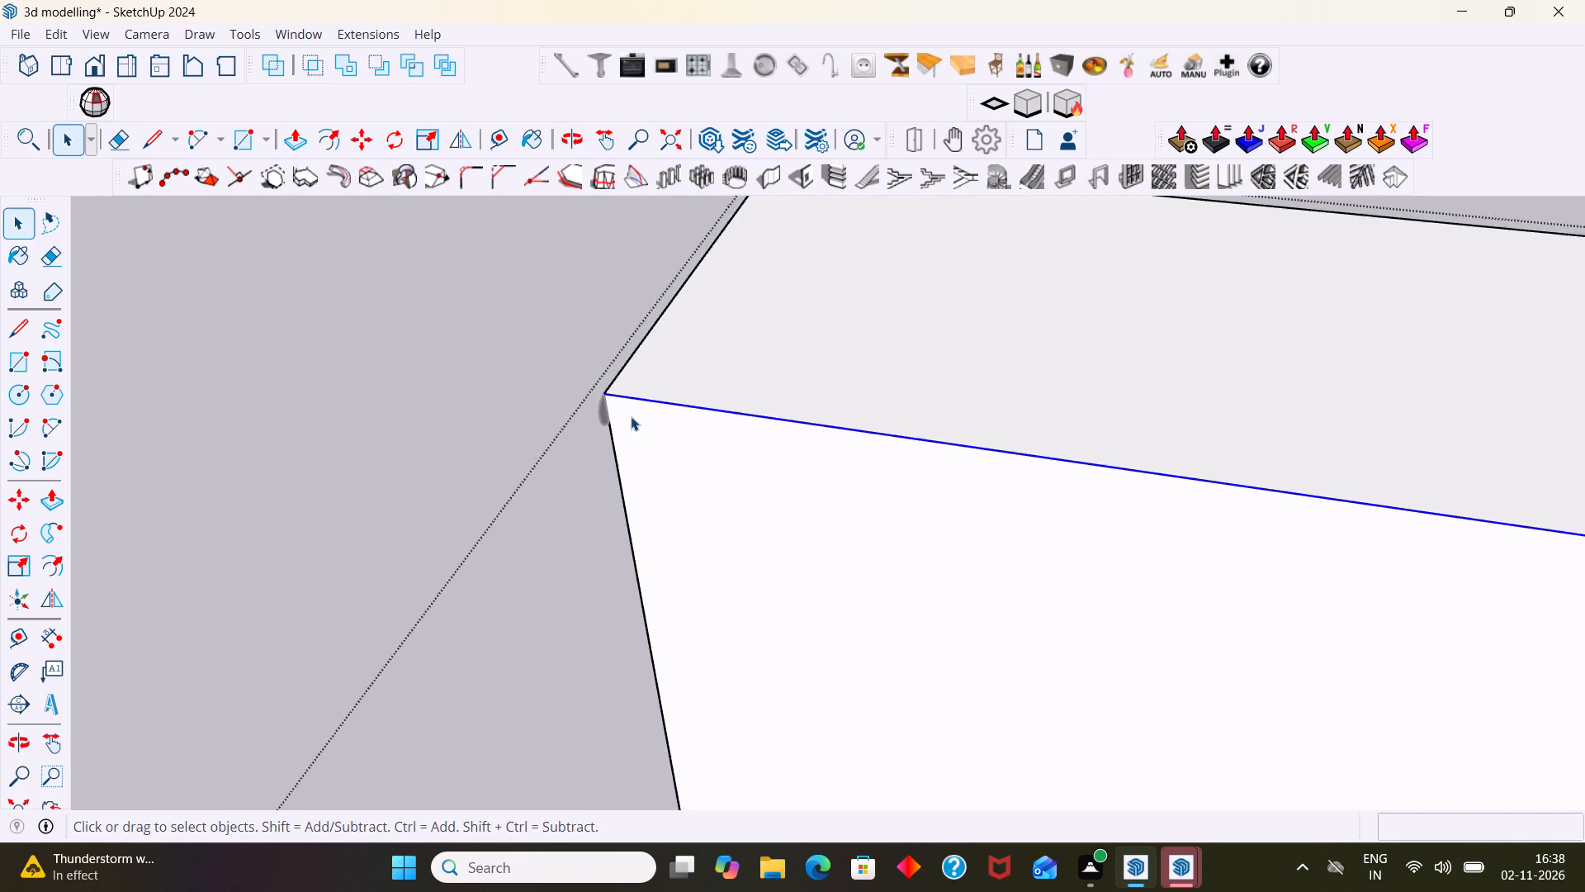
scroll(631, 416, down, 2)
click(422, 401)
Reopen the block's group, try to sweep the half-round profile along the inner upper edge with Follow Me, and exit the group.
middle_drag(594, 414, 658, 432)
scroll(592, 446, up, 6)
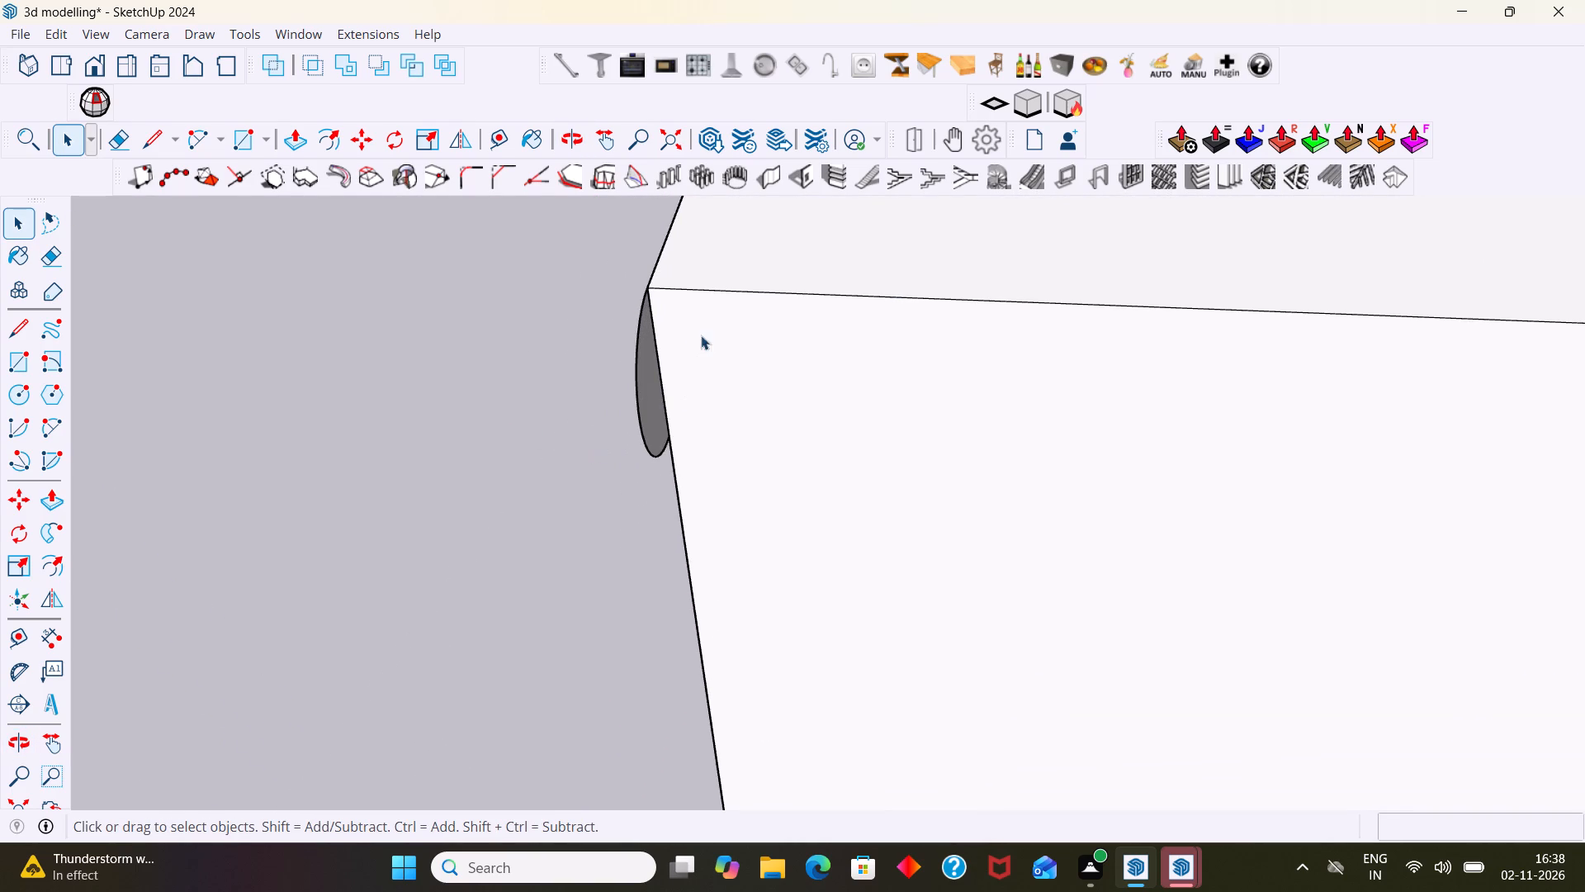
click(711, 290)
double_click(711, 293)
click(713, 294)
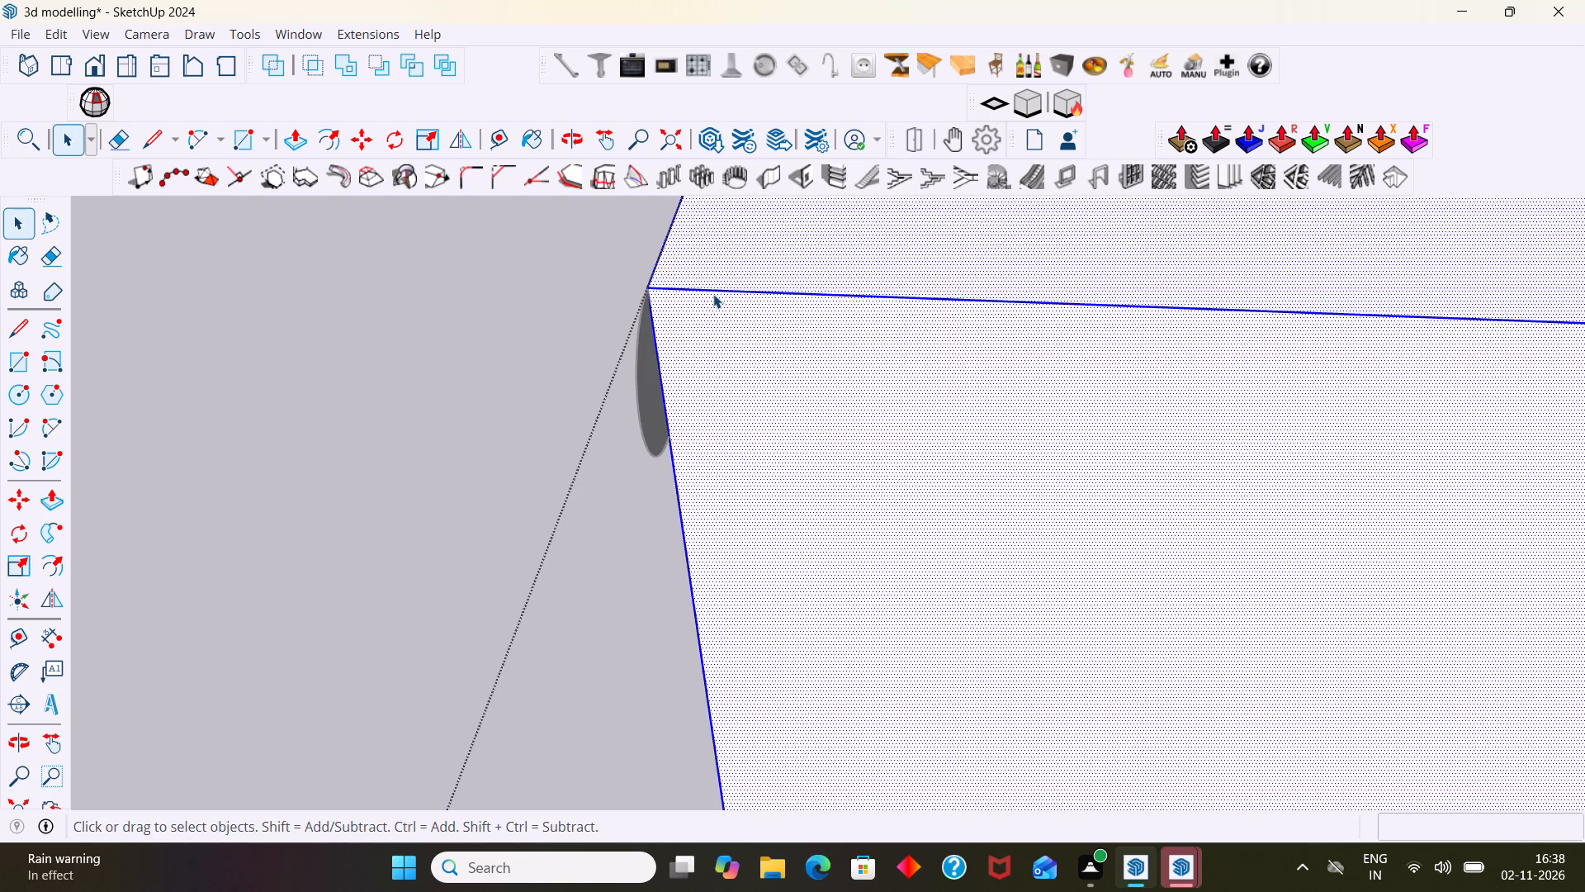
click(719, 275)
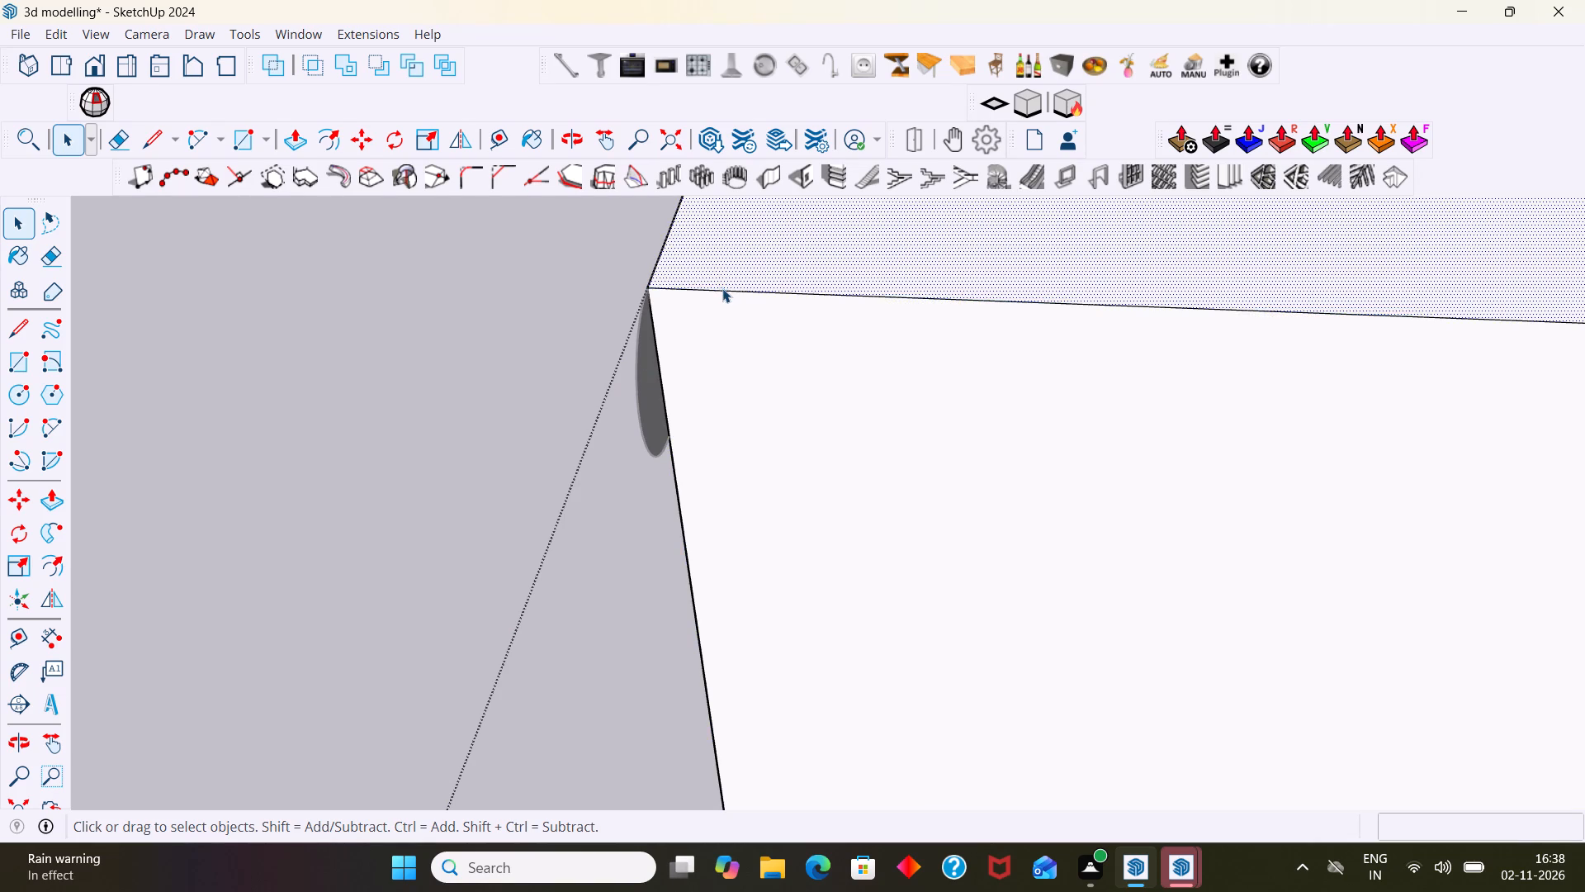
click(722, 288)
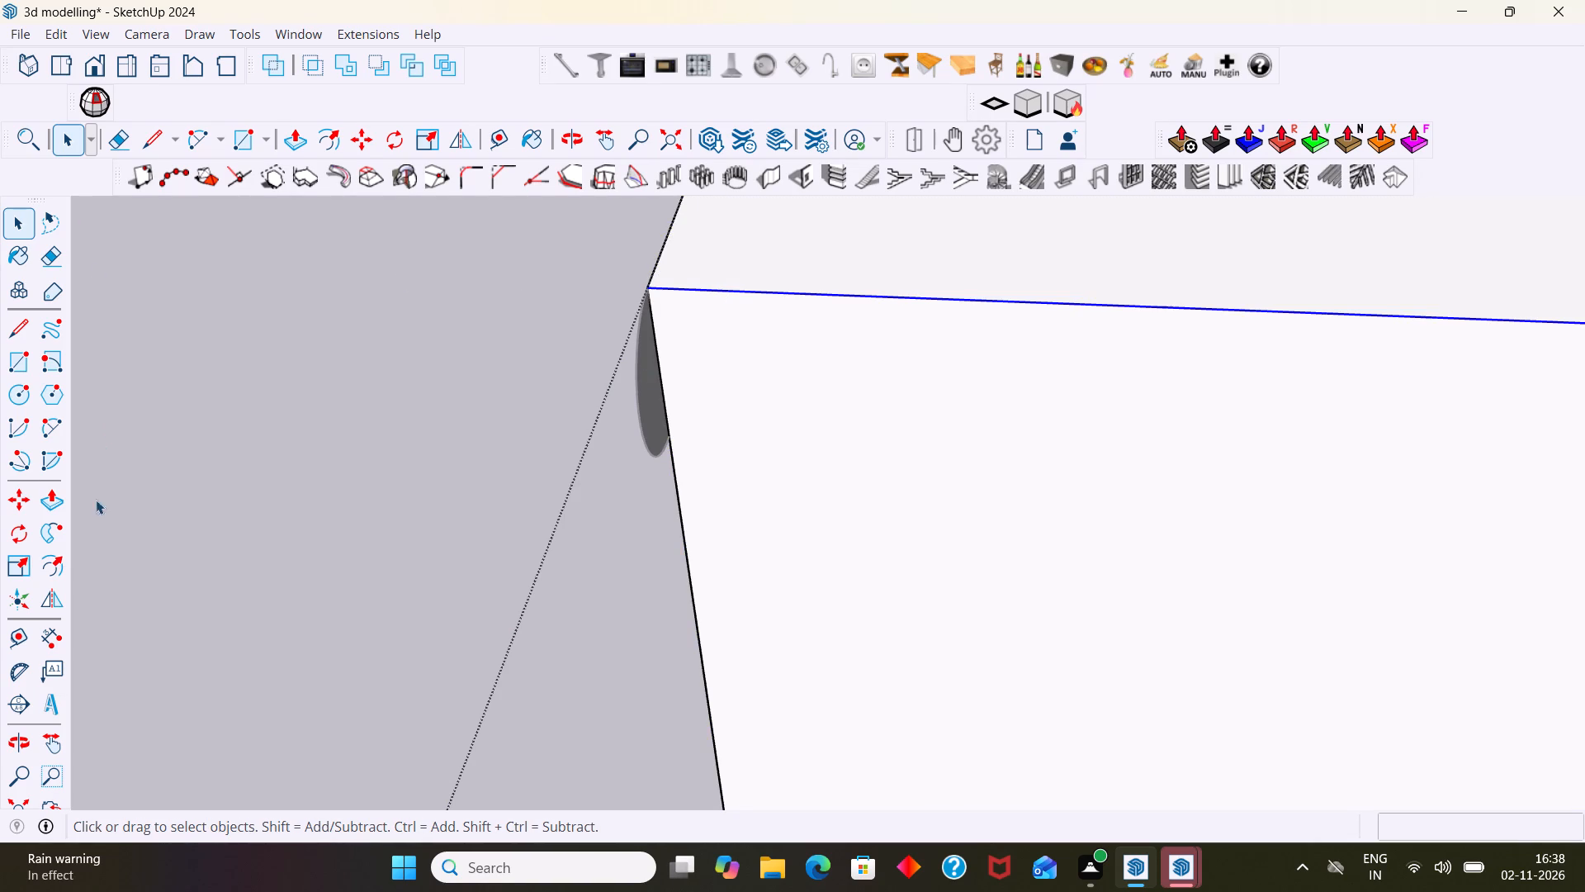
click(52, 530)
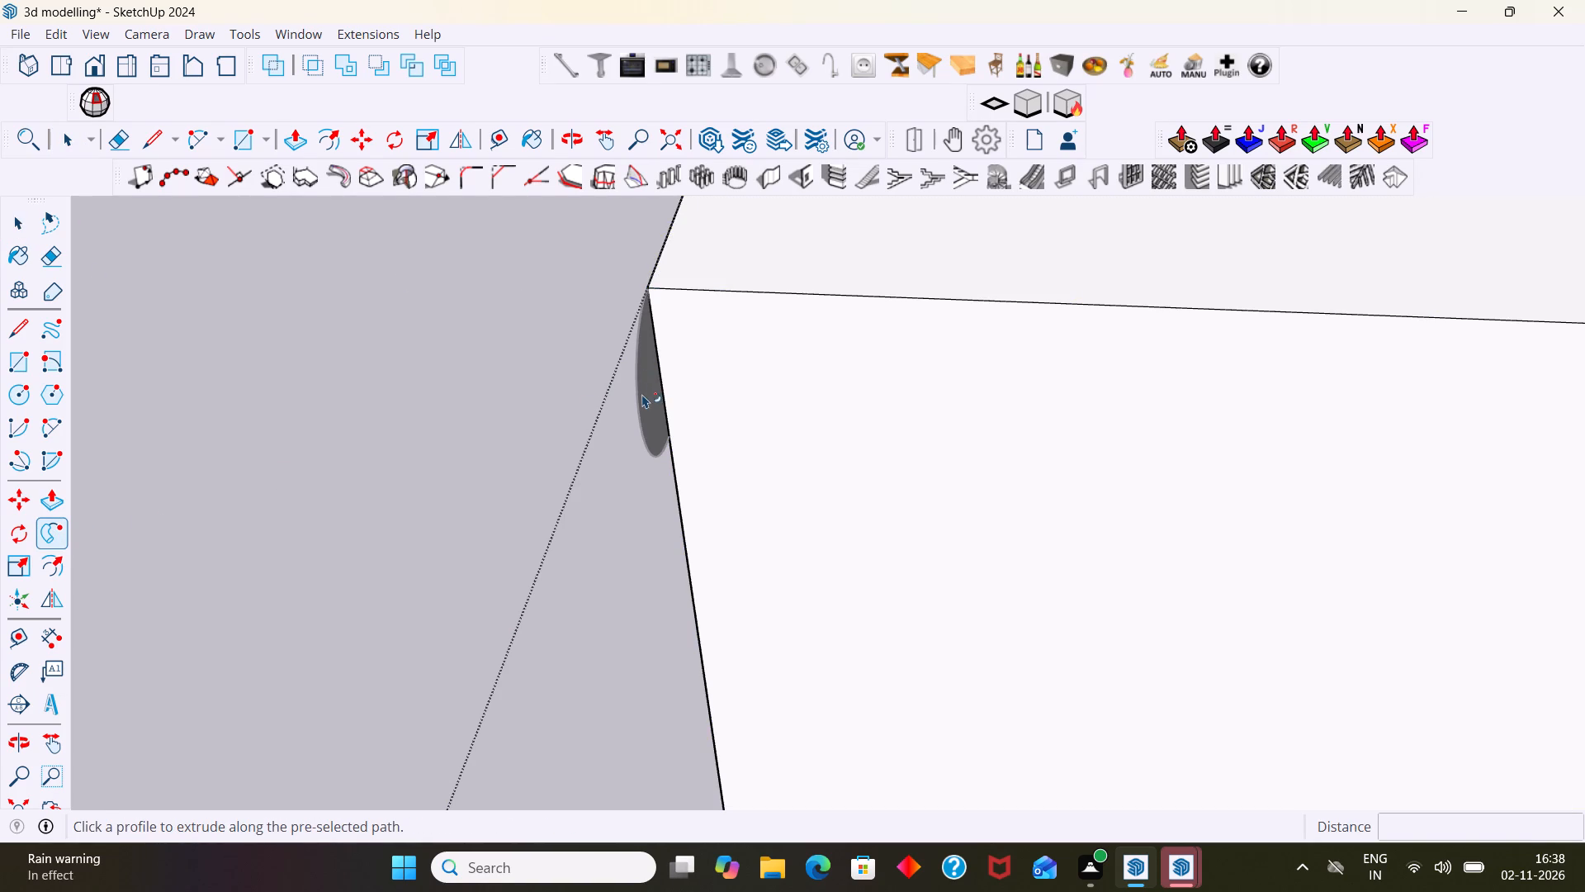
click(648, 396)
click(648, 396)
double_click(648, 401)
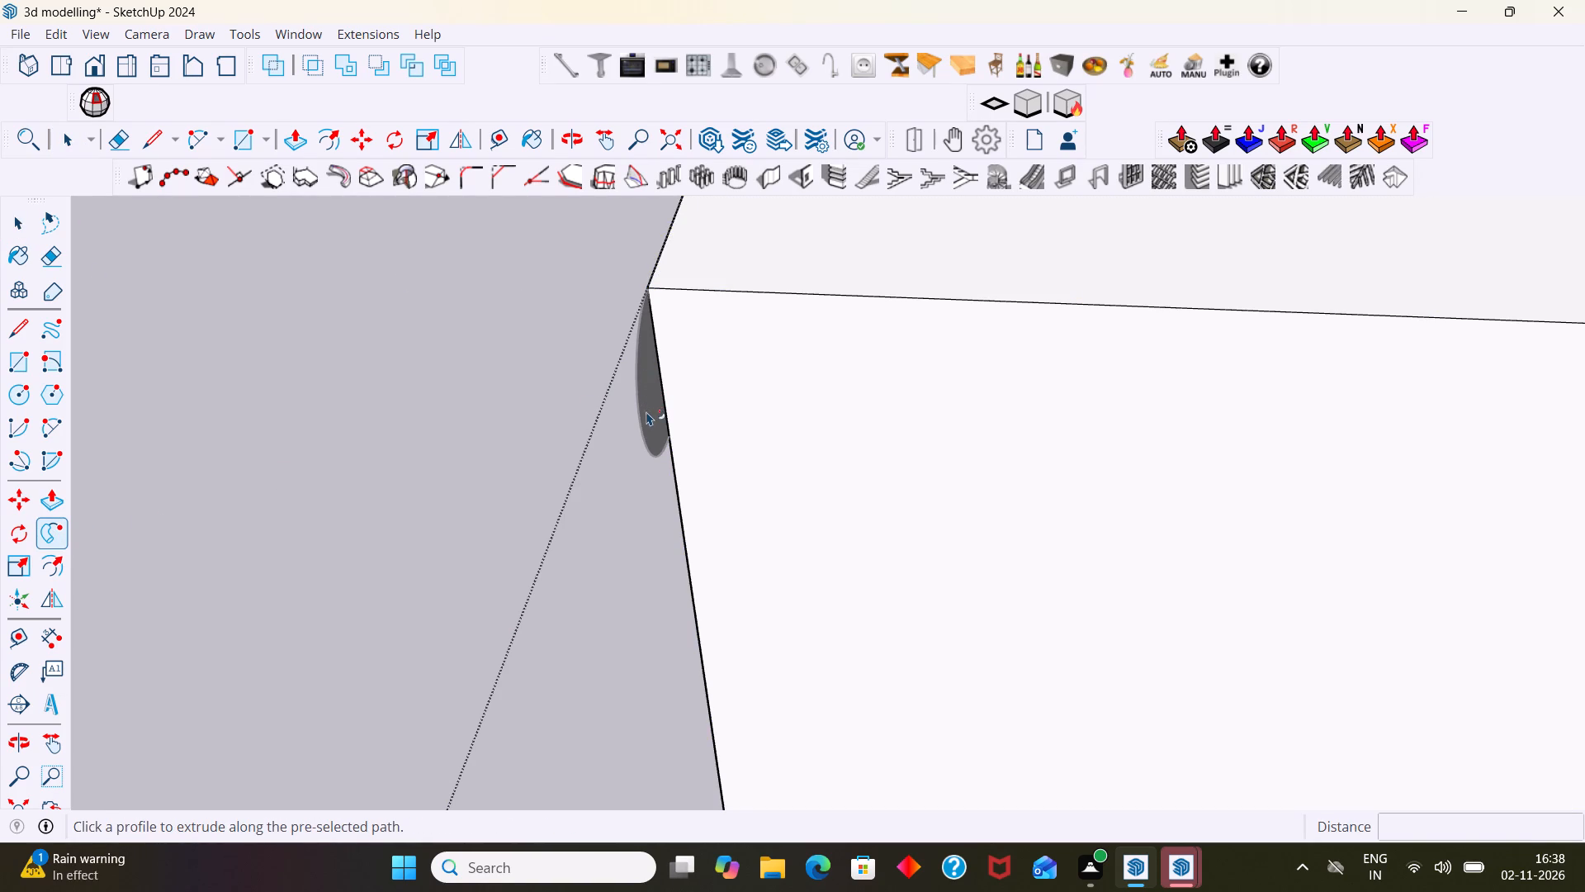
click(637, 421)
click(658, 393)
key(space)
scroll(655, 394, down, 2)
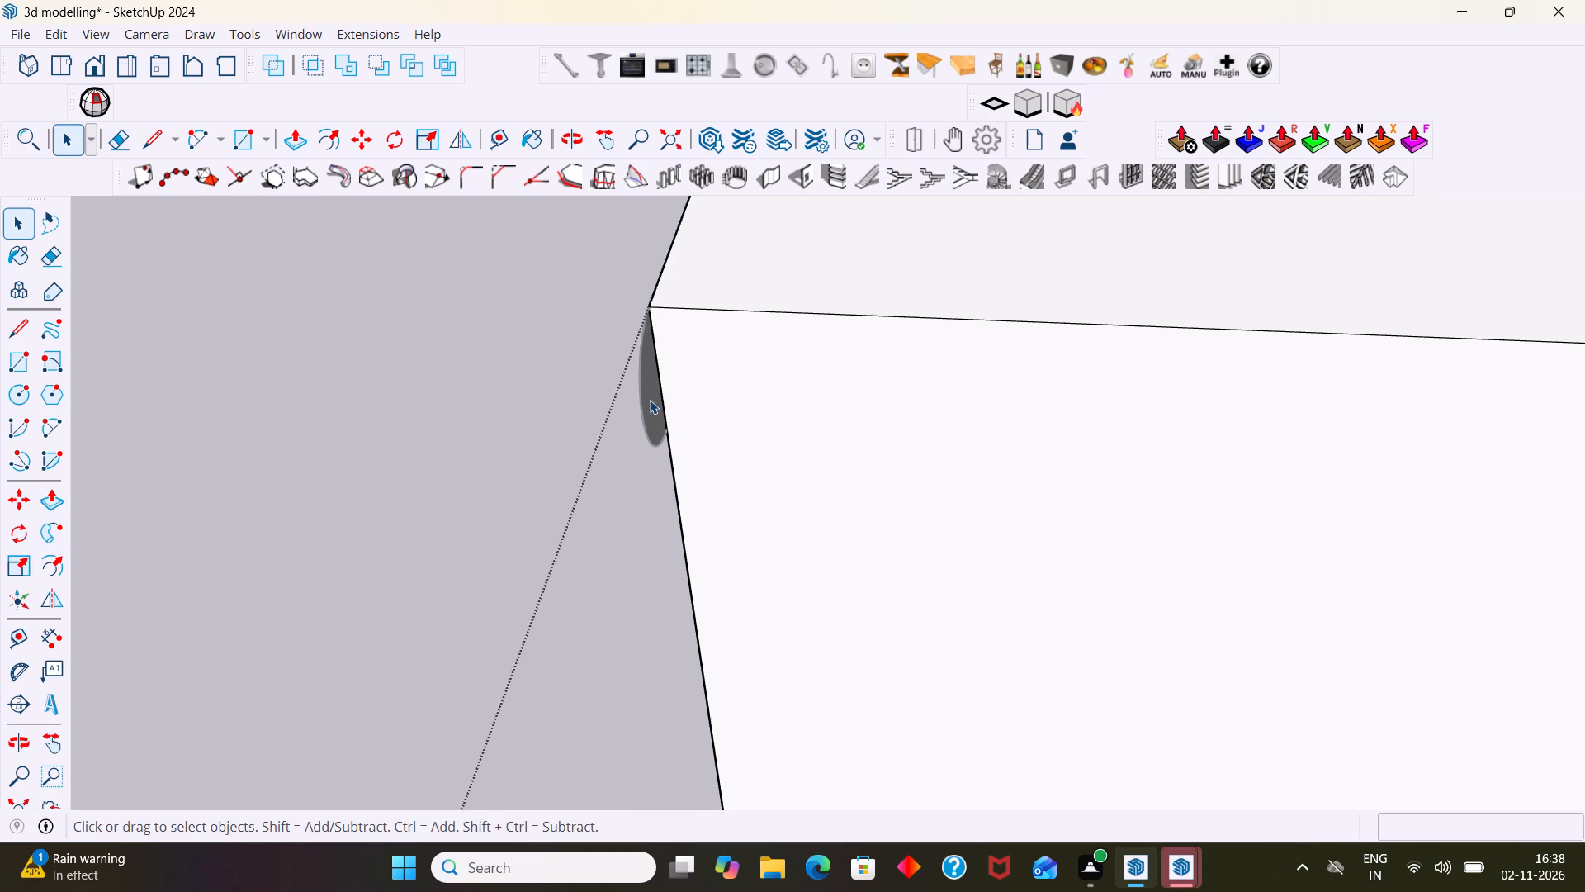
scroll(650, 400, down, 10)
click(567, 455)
Delete the half-round profile's face and one segment of its arc.
scroll(600, 439, up, 3)
scroll(627, 443, down, 6)
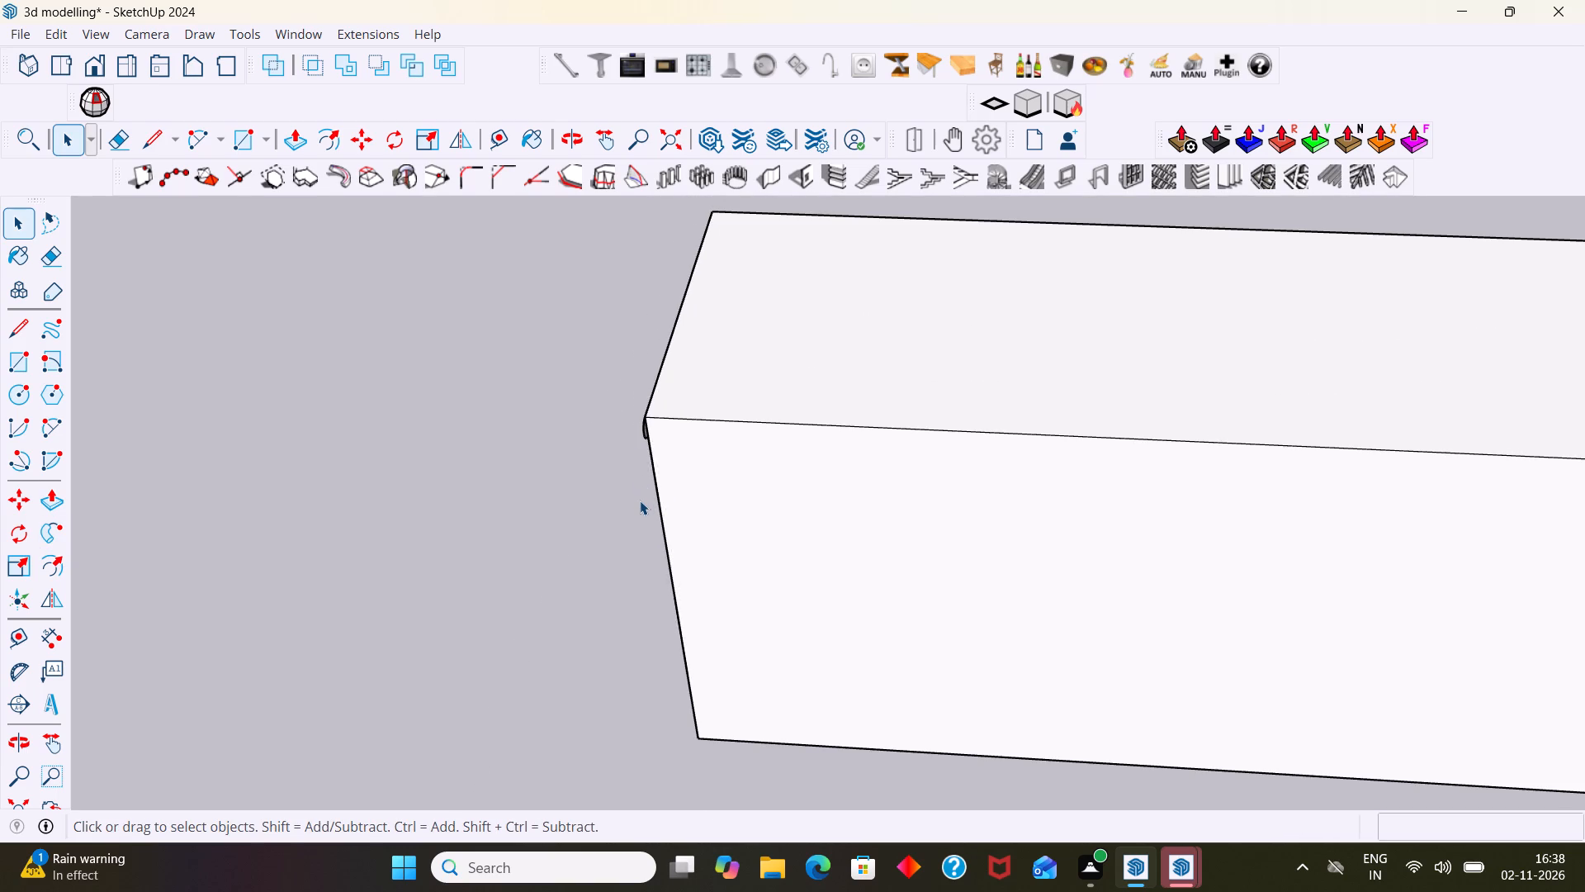
scroll(657, 494, up, 2)
middle_drag(664, 460, 825, 429)
scroll(731, 452, up, 5)
middle_drag(591, 467, 757, 444)
scroll(575, 524, up, 3)
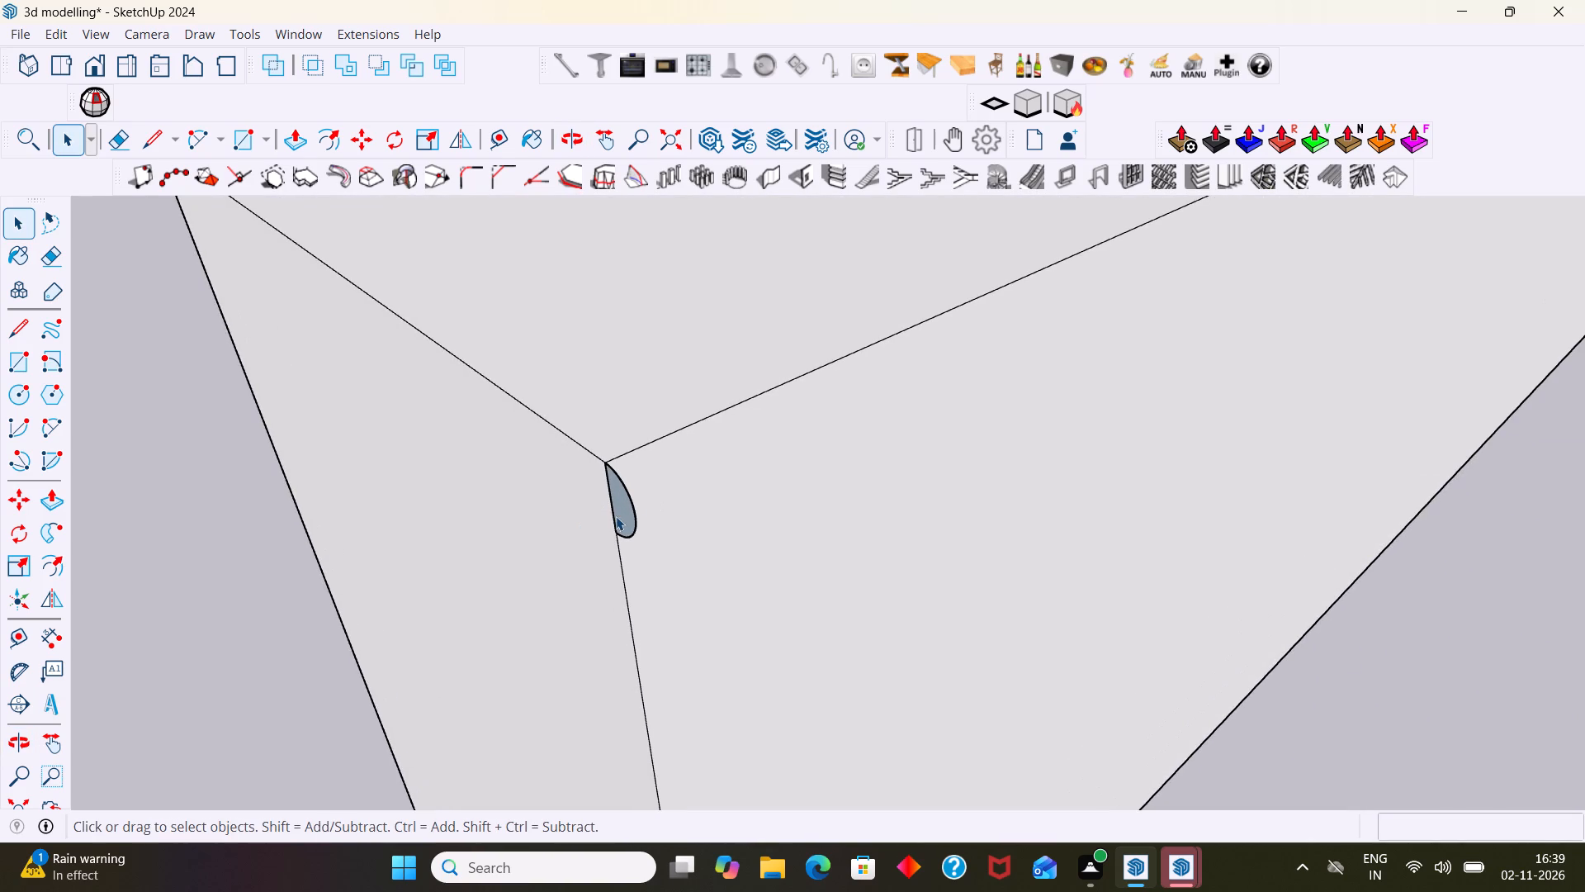
click(616, 516)
click(635, 511)
click(636, 510)
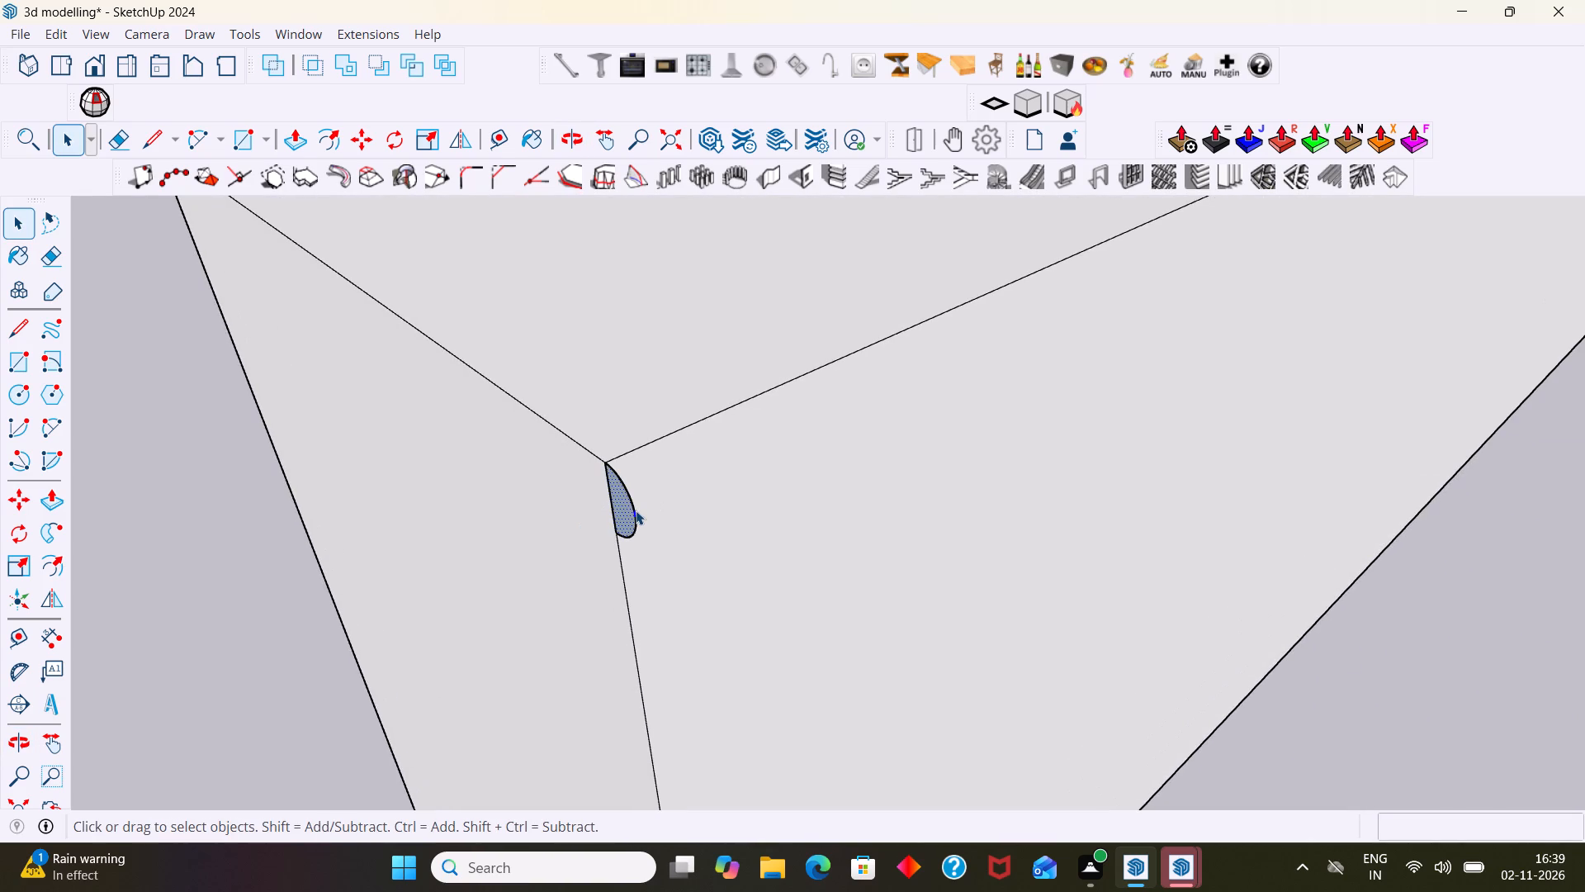
key(Delete)
click(636, 510)
key(Delete)
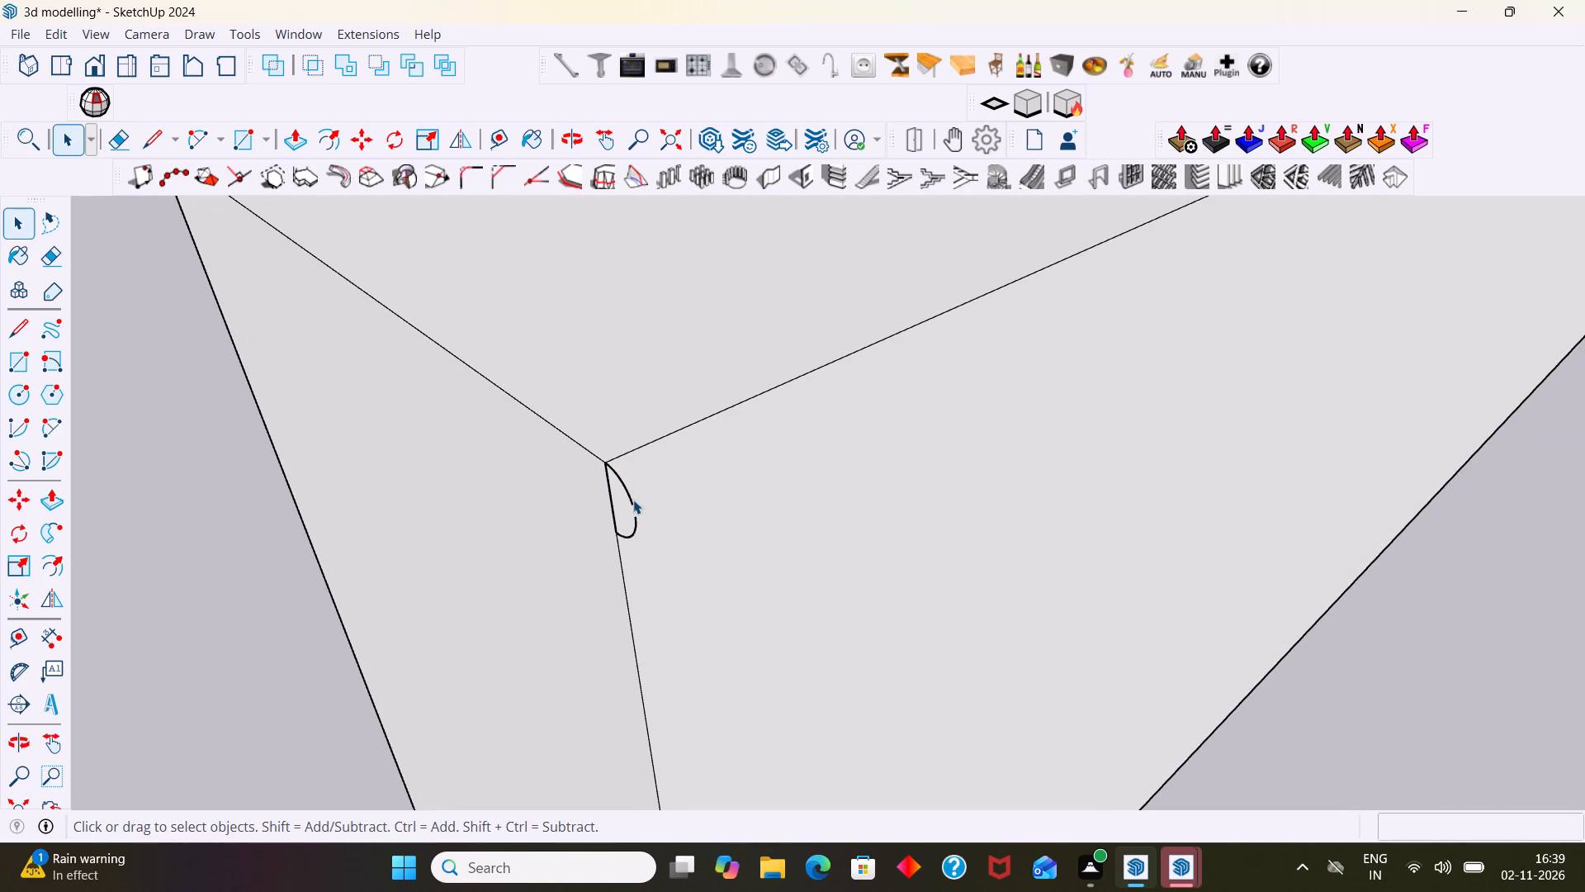
Erase one more segment of the half-round profile's arc near the block's upper corner.
key(e)
click(629, 490)
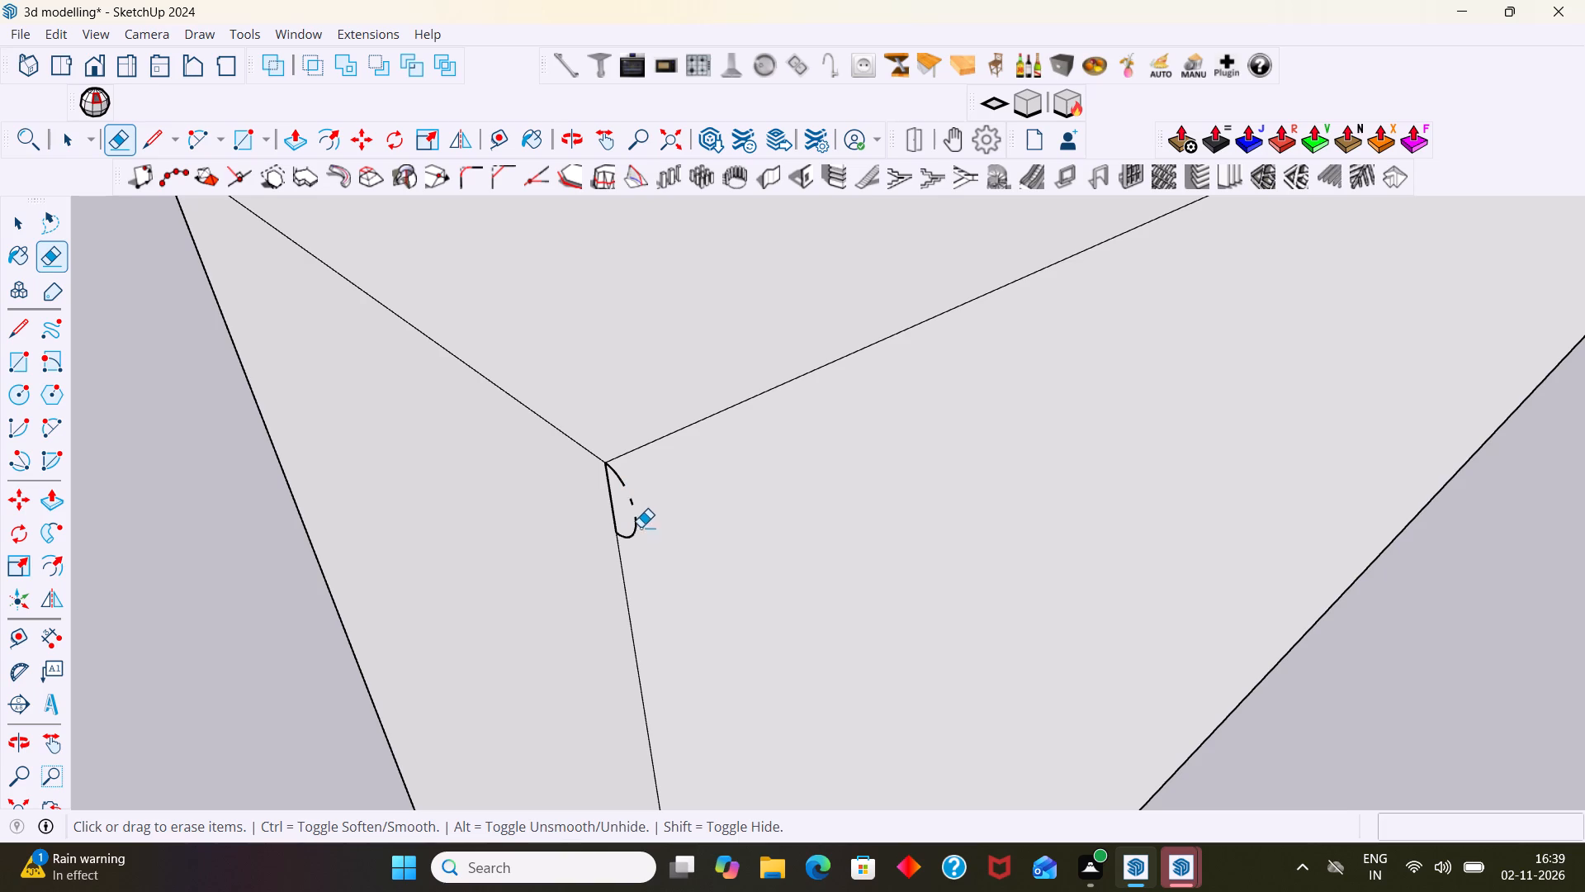
drag(645, 532, 612, 500)
key(ctrl+z)
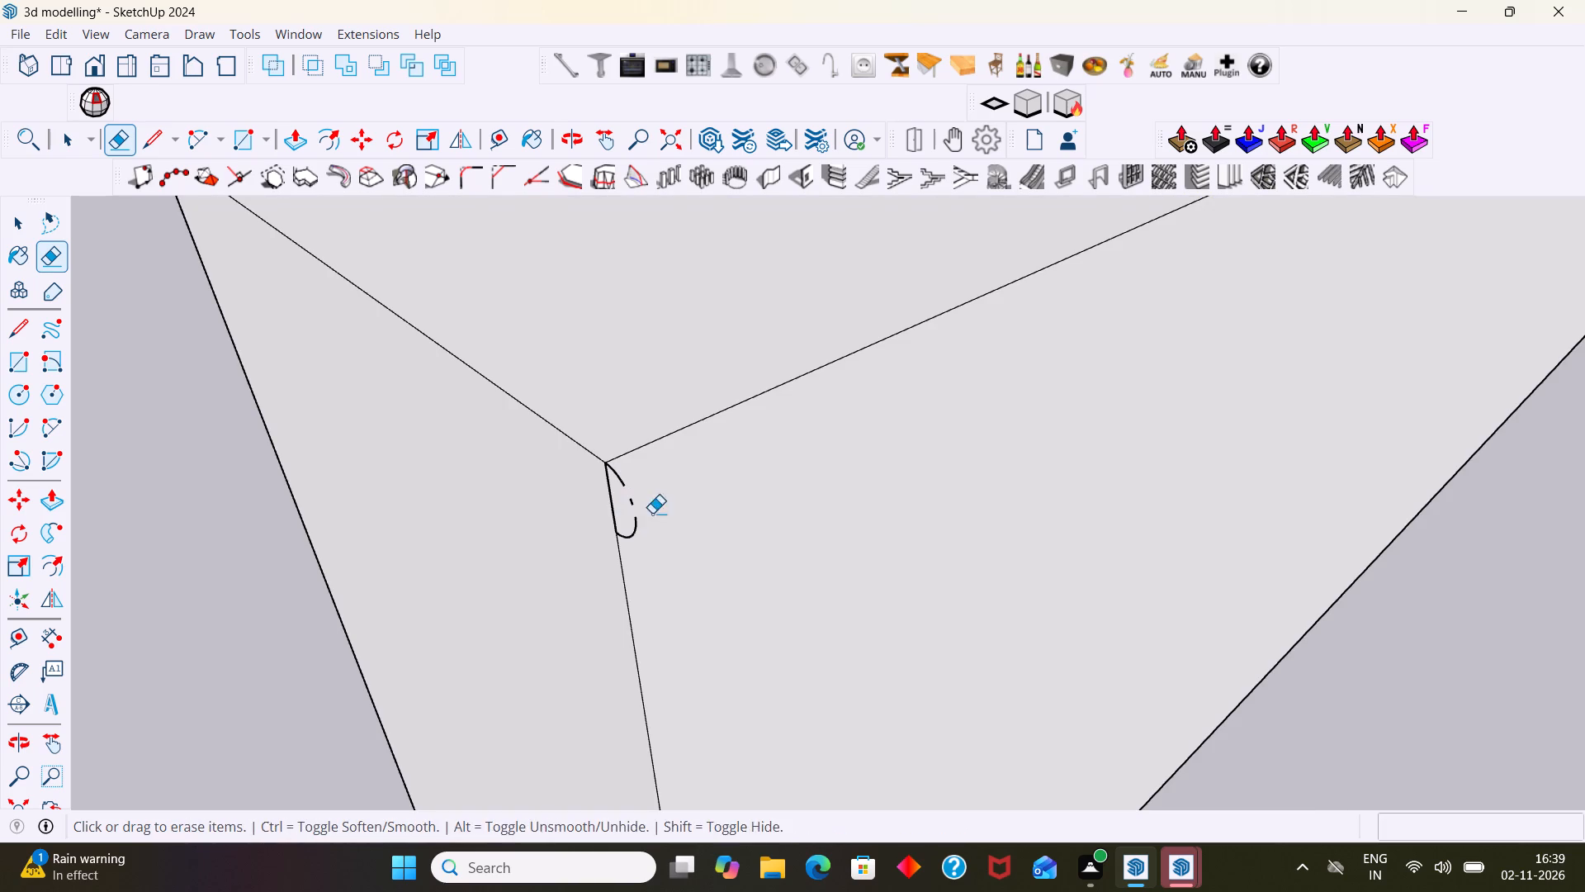
key(space)
click(636, 520)
click(635, 520)
click(637, 526)
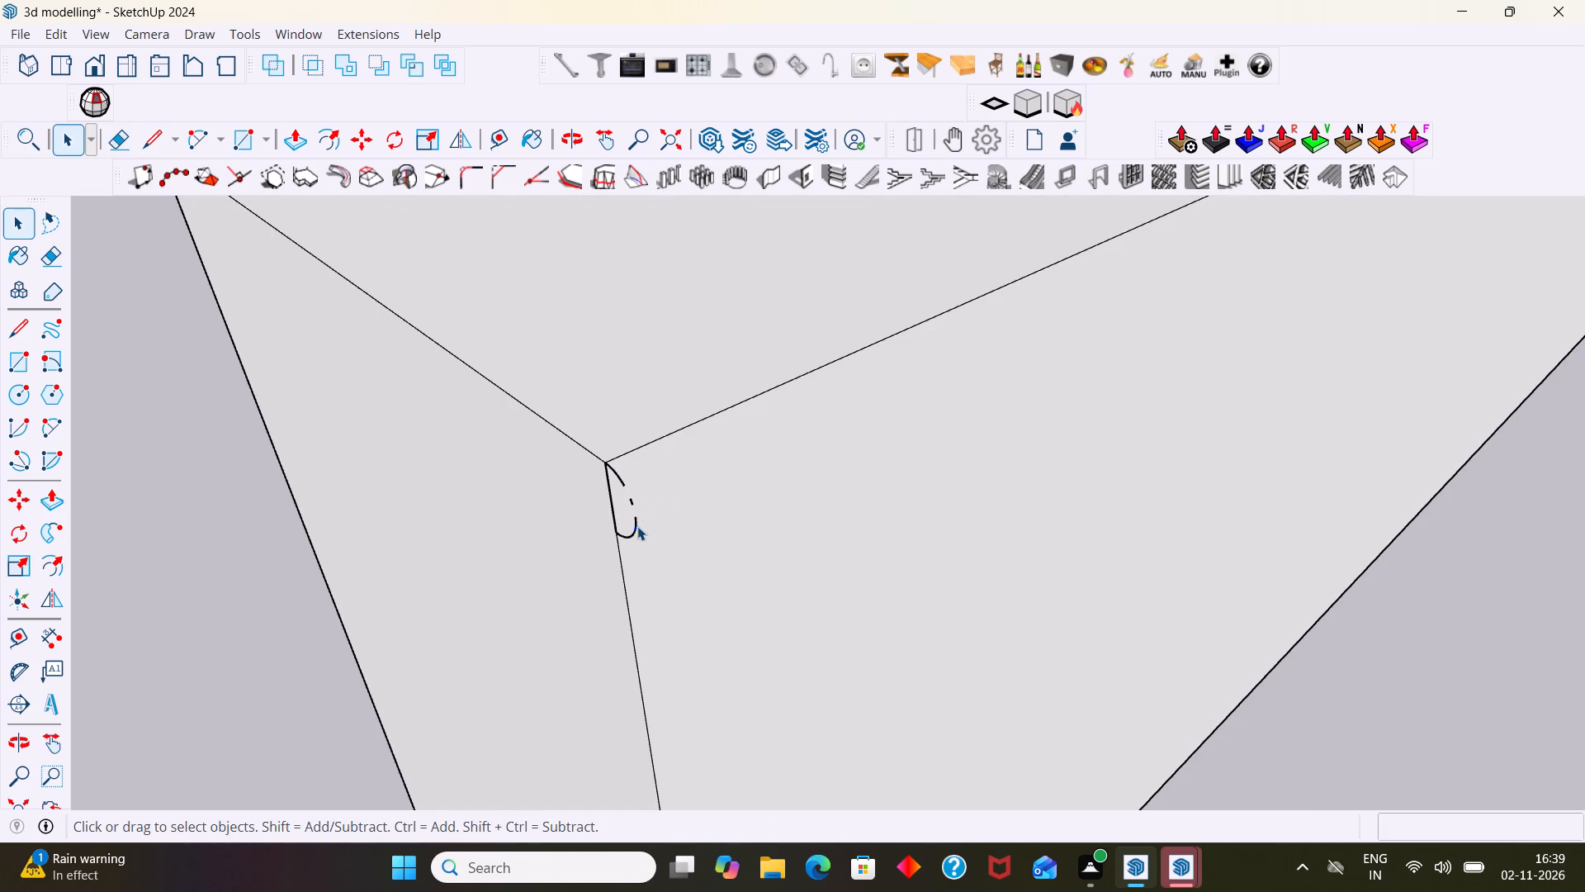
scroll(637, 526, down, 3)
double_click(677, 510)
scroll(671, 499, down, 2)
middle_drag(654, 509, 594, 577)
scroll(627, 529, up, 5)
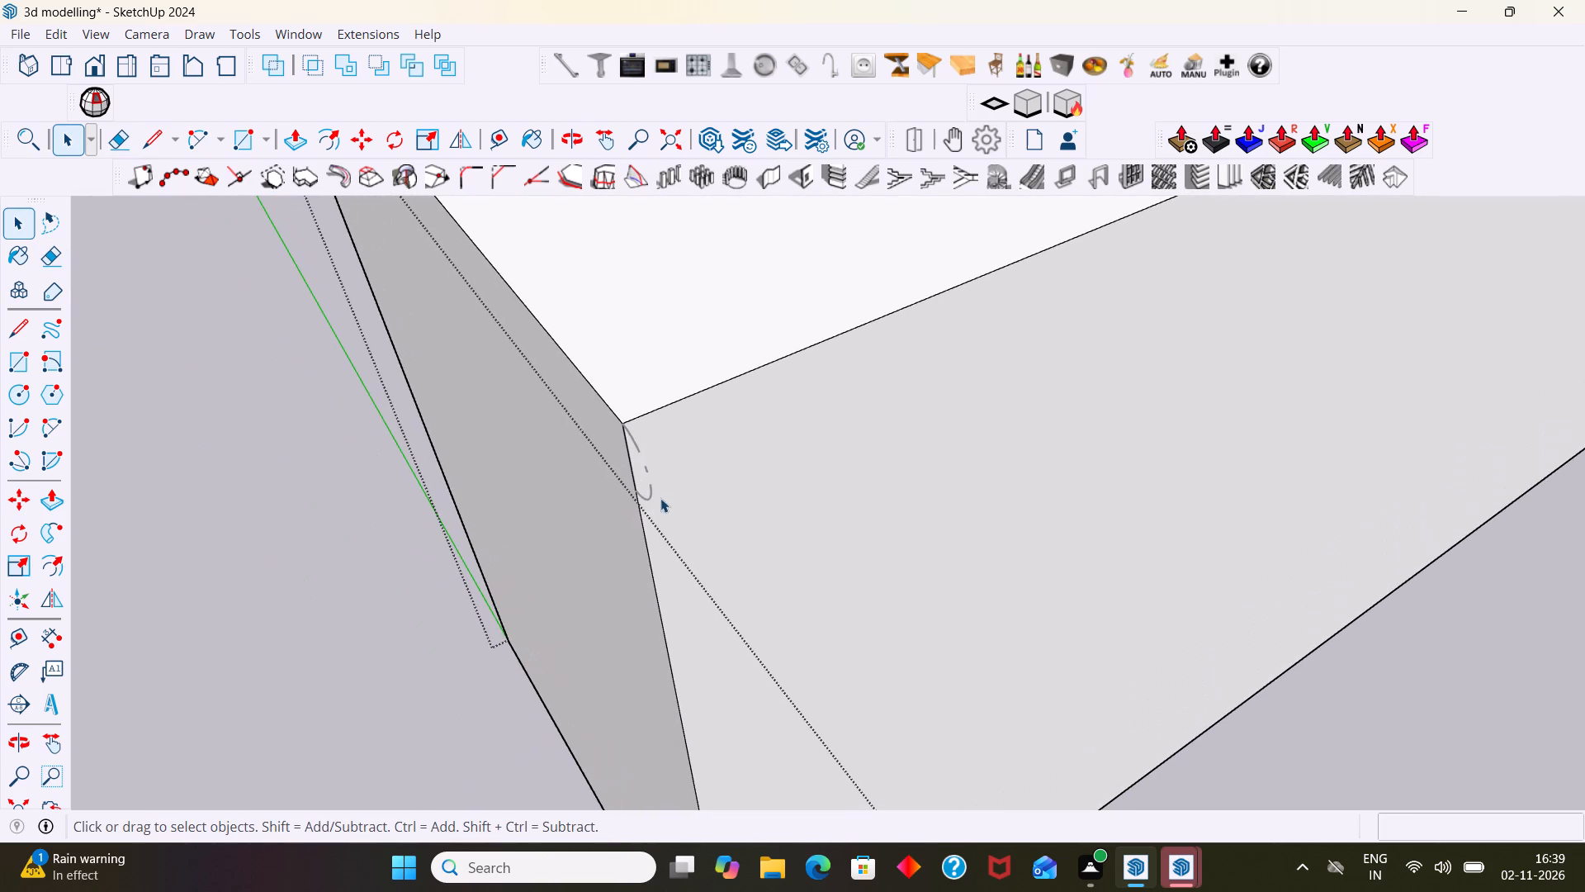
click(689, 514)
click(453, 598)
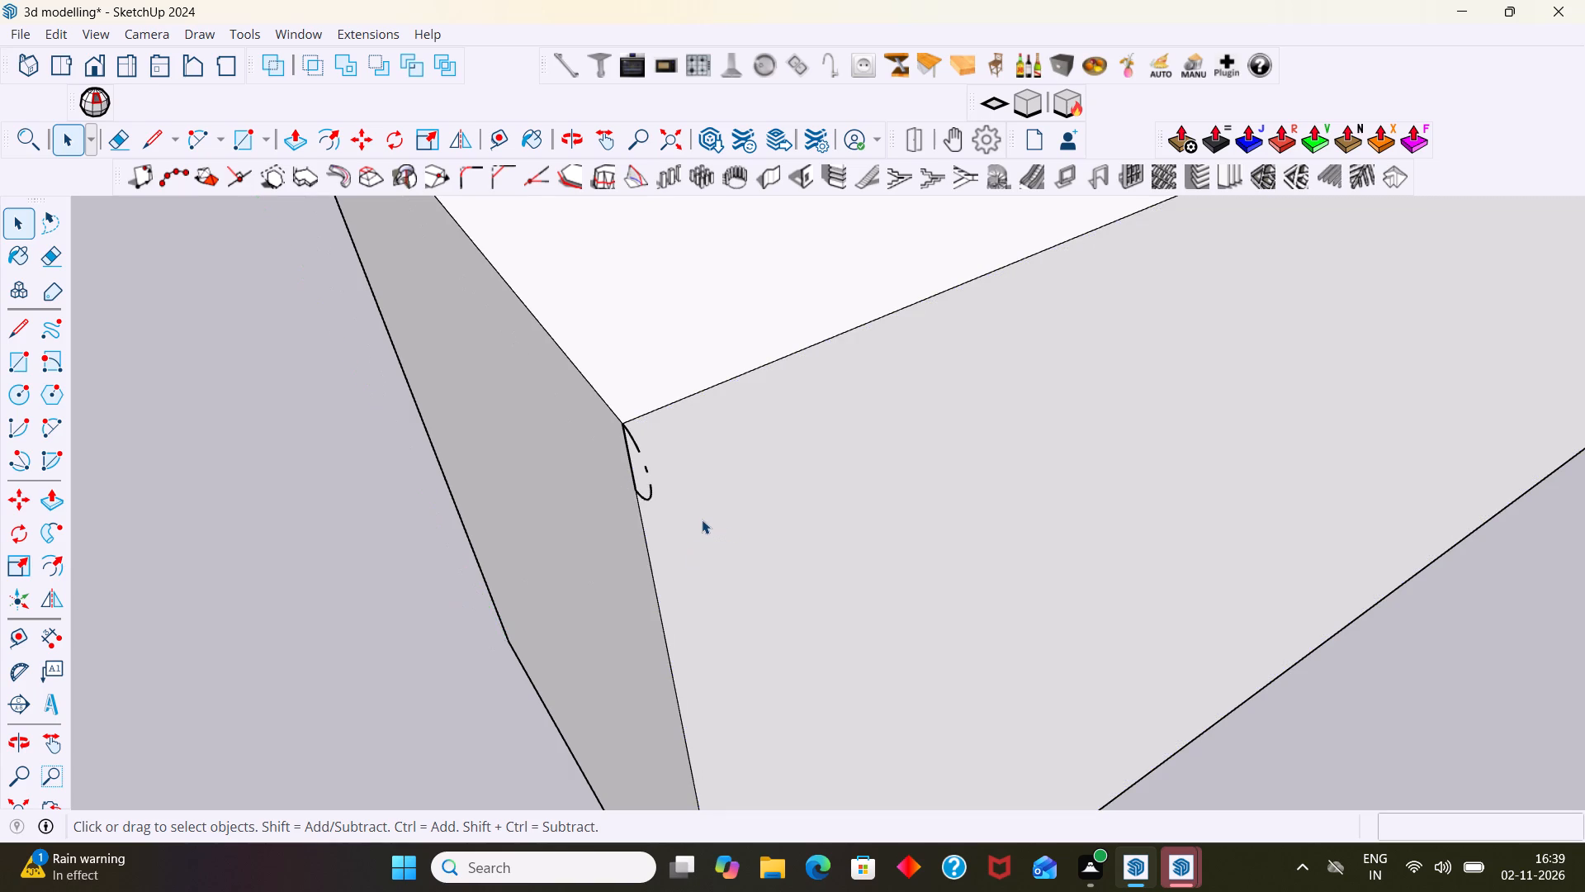
Erase the remaining curved segments of the half-round profile one by one, leaving the short piece touching the vertical corner edge.
key(e)
click(655, 491)
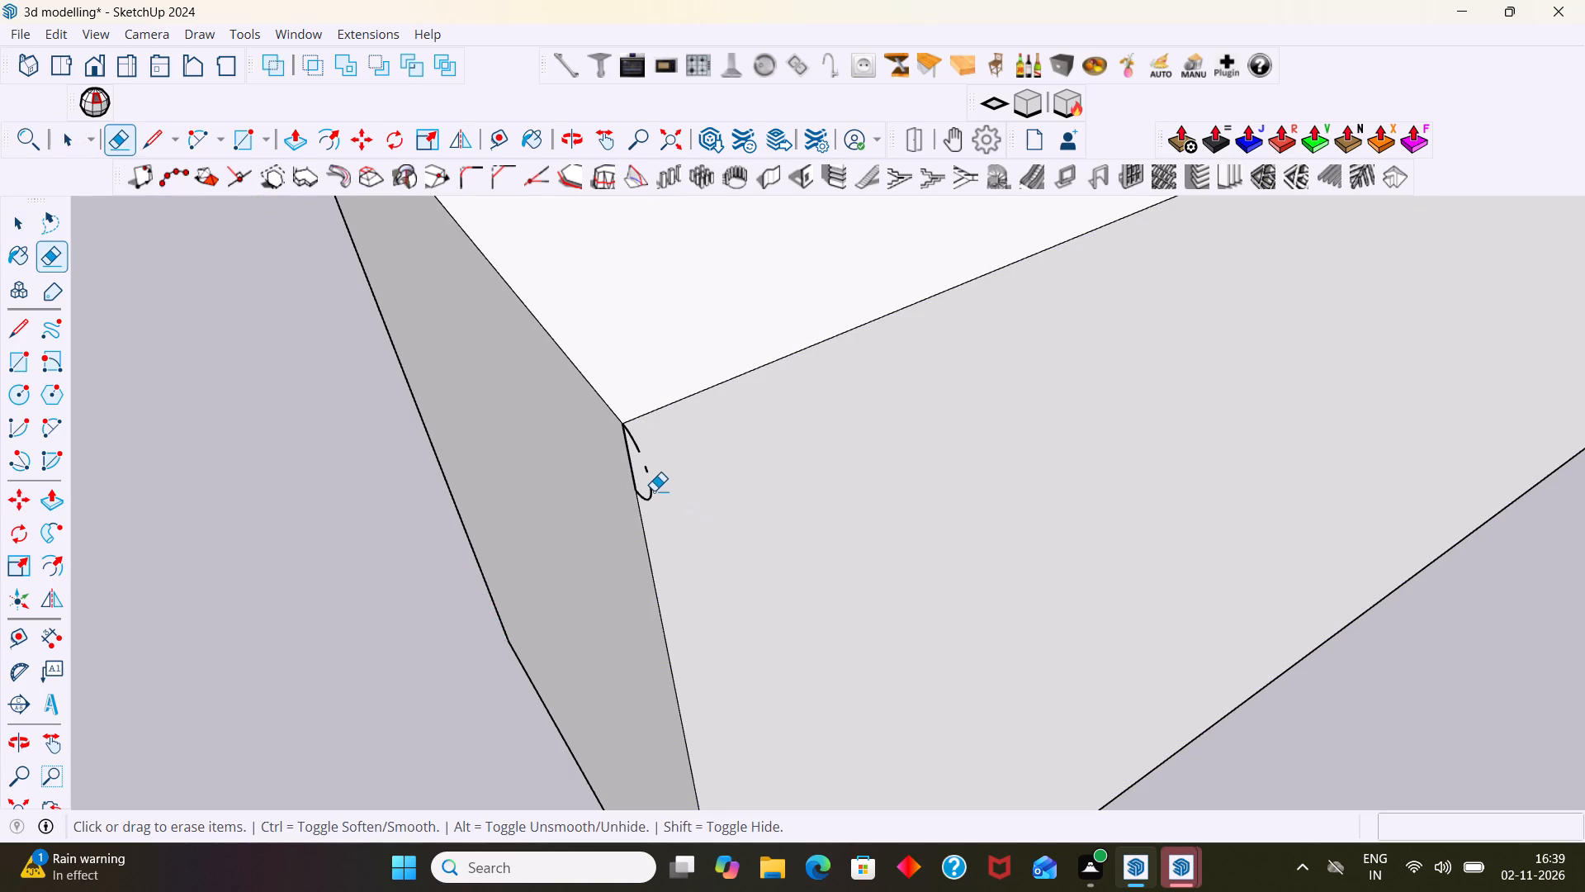
click(650, 496)
click(646, 494)
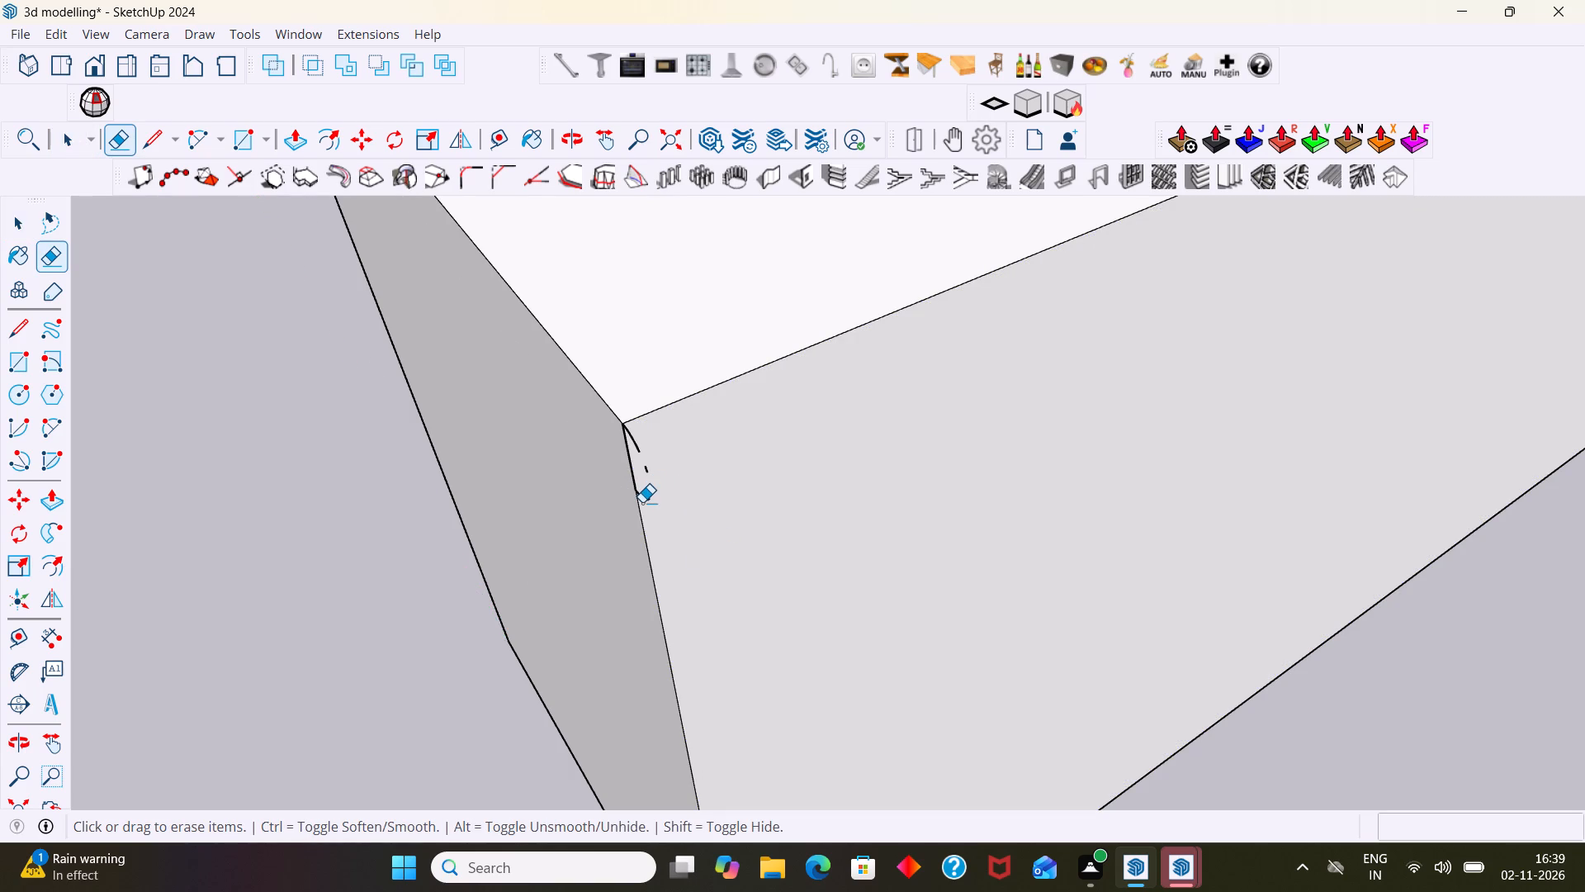
click(642, 497)
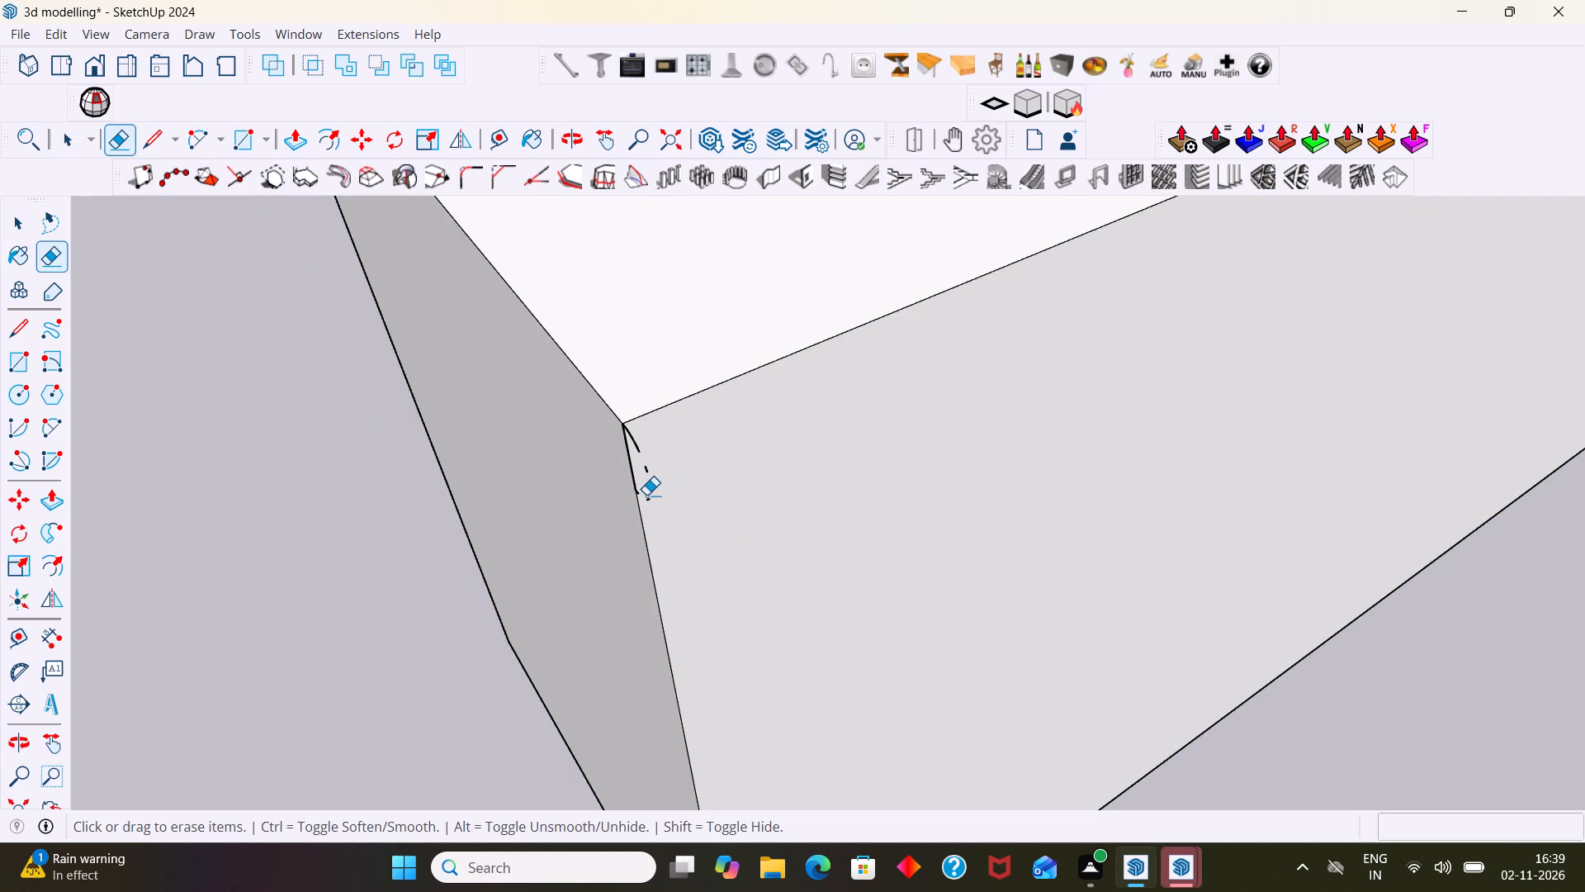
click(646, 497)
scroll(640, 467, up, 10)
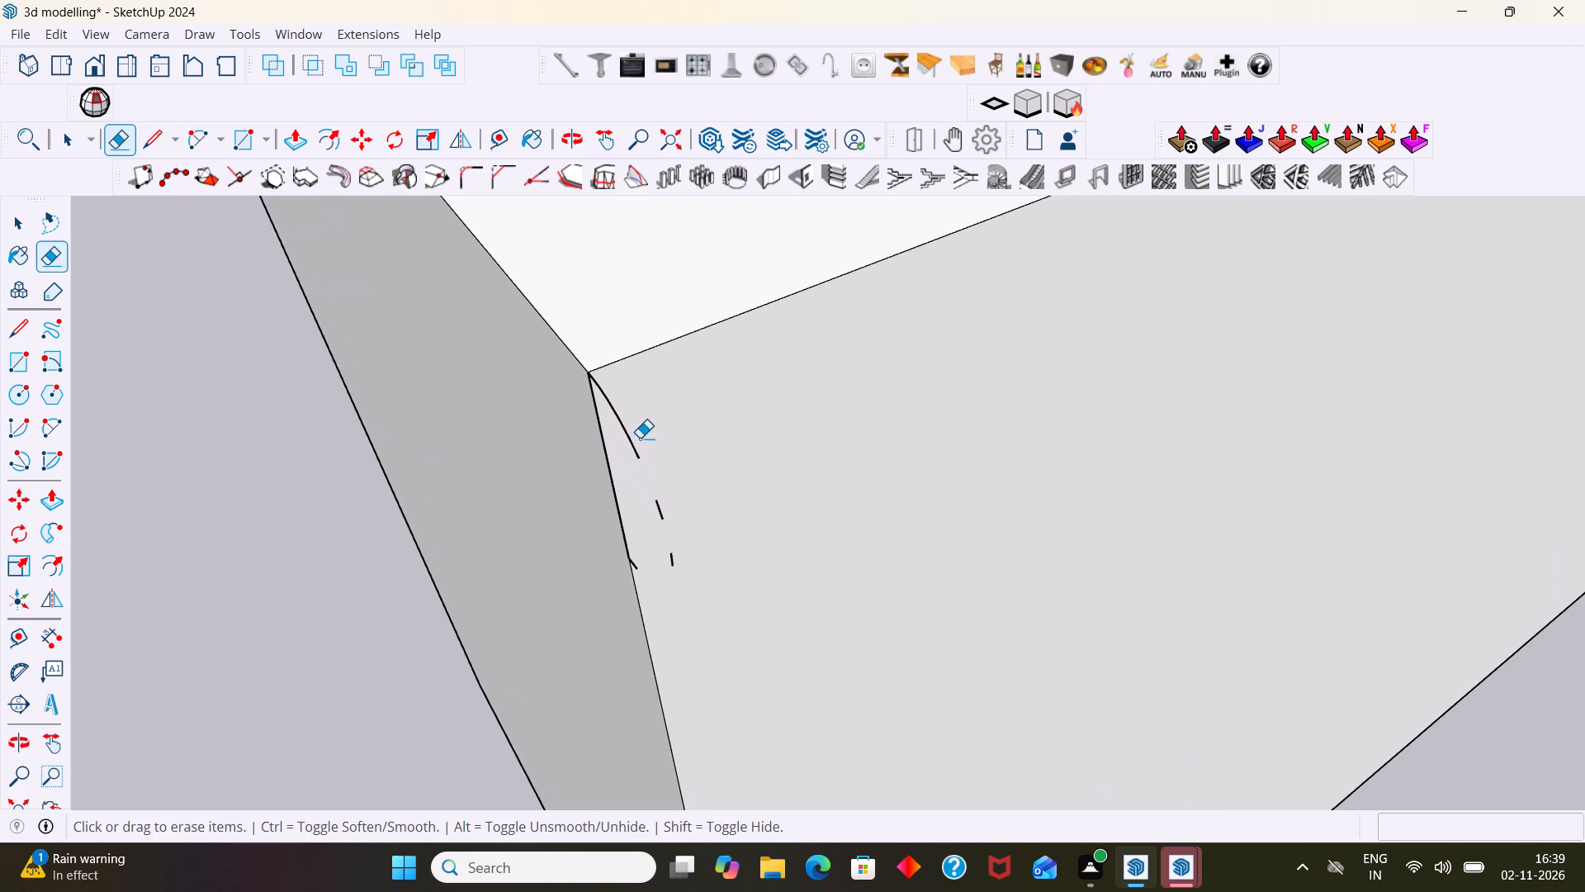
click(627, 436)
click(613, 408)
click(600, 387)
click(636, 447)
click(661, 510)
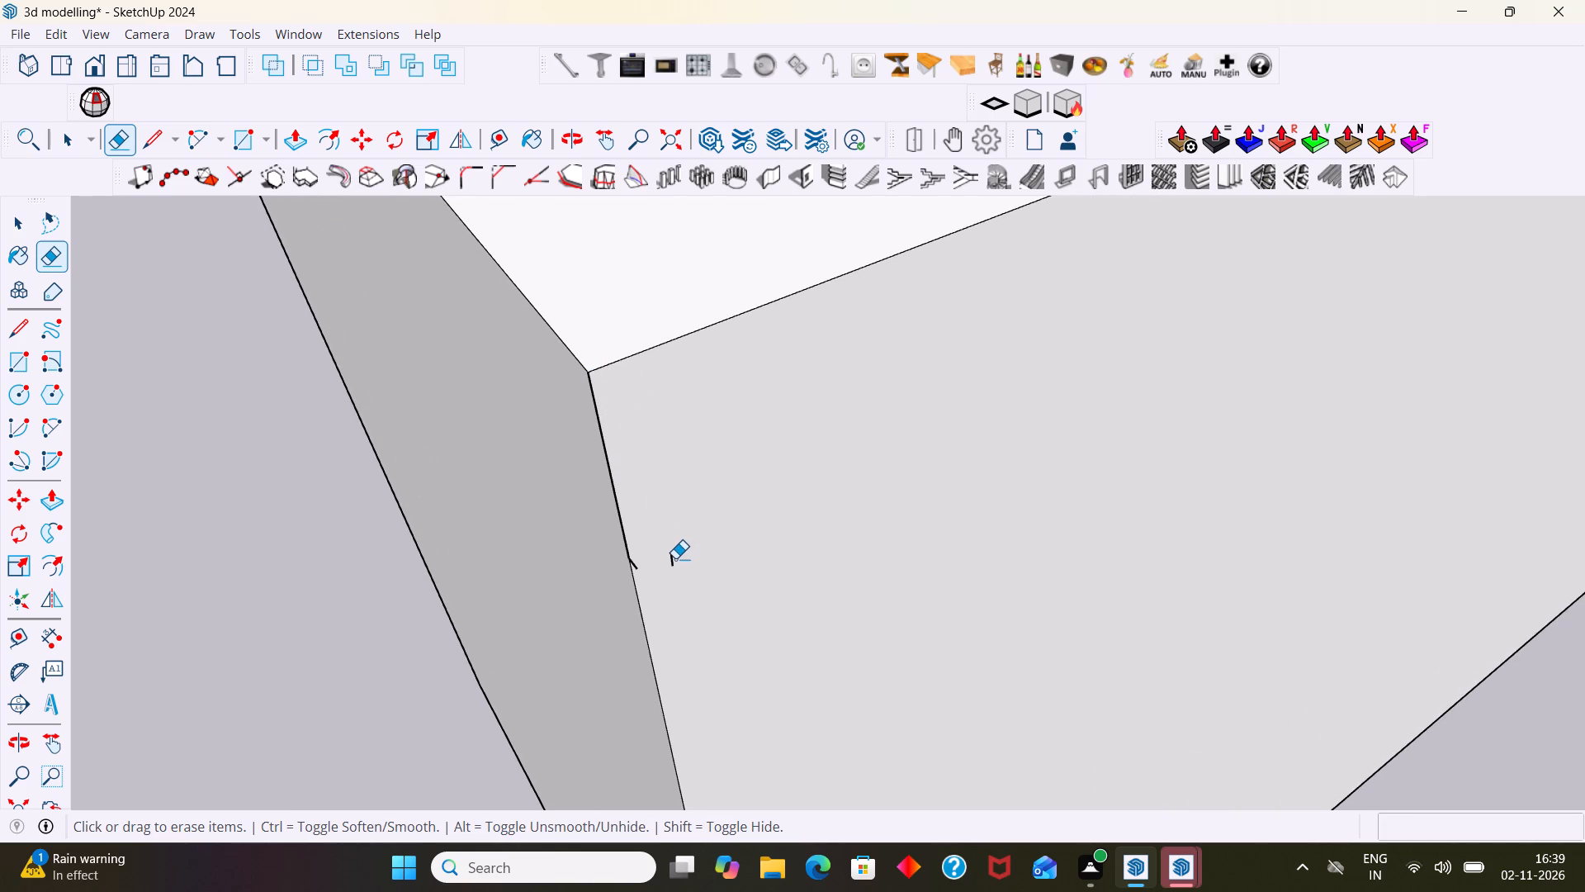
click(675, 558)
click(674, 559)
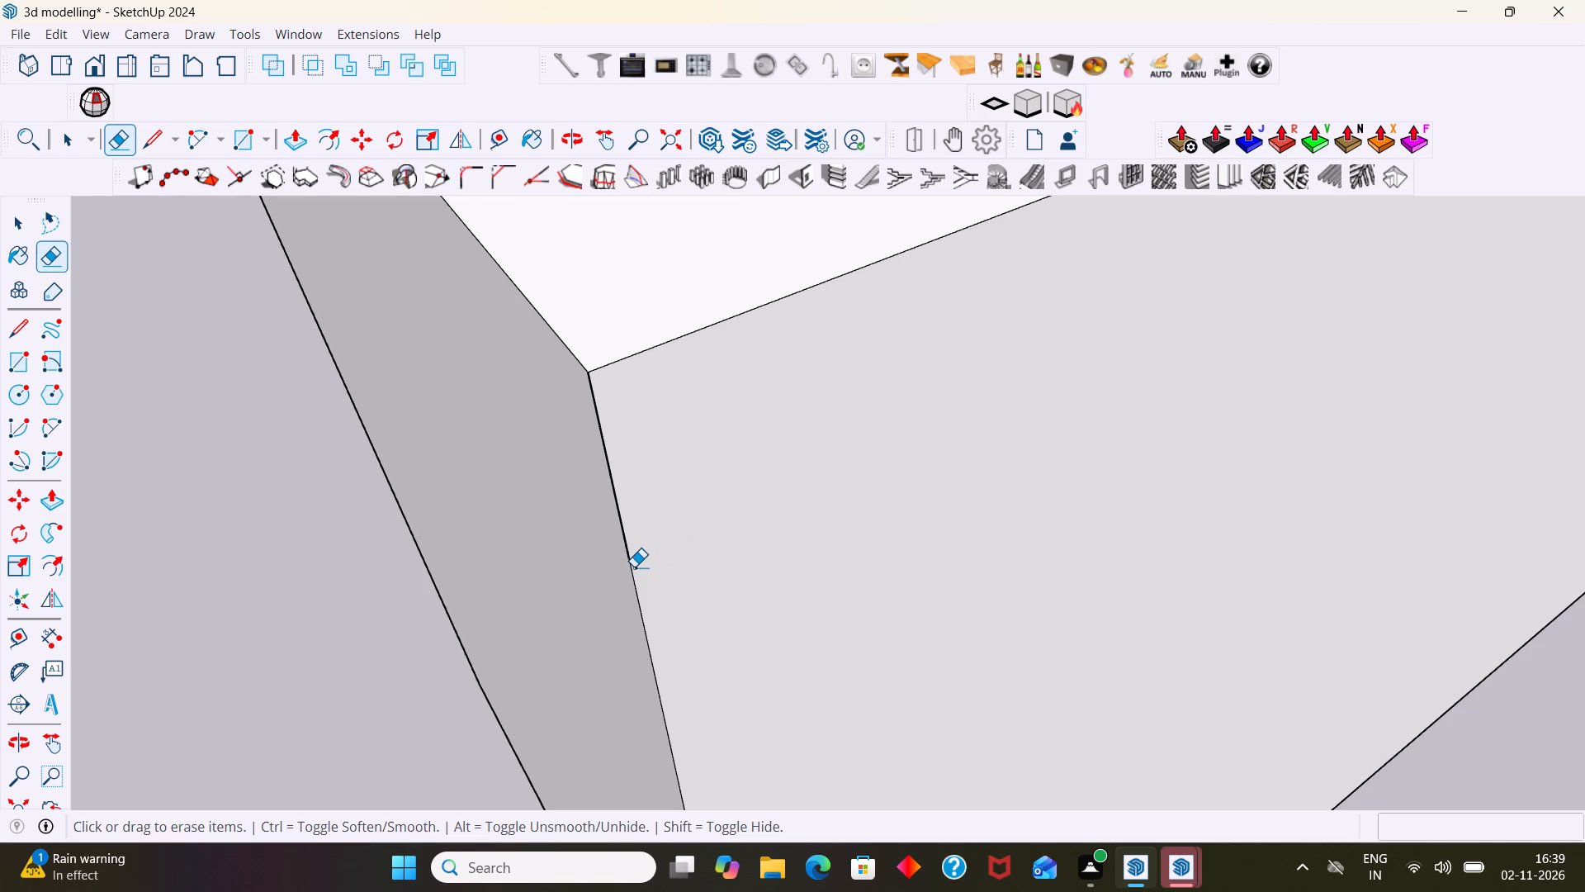
Delete the last short arc segment and the profile's leftover straight line along the block's vertical corner edge.
click(634, 567)
key(ctrl+z)
click(633, 563)
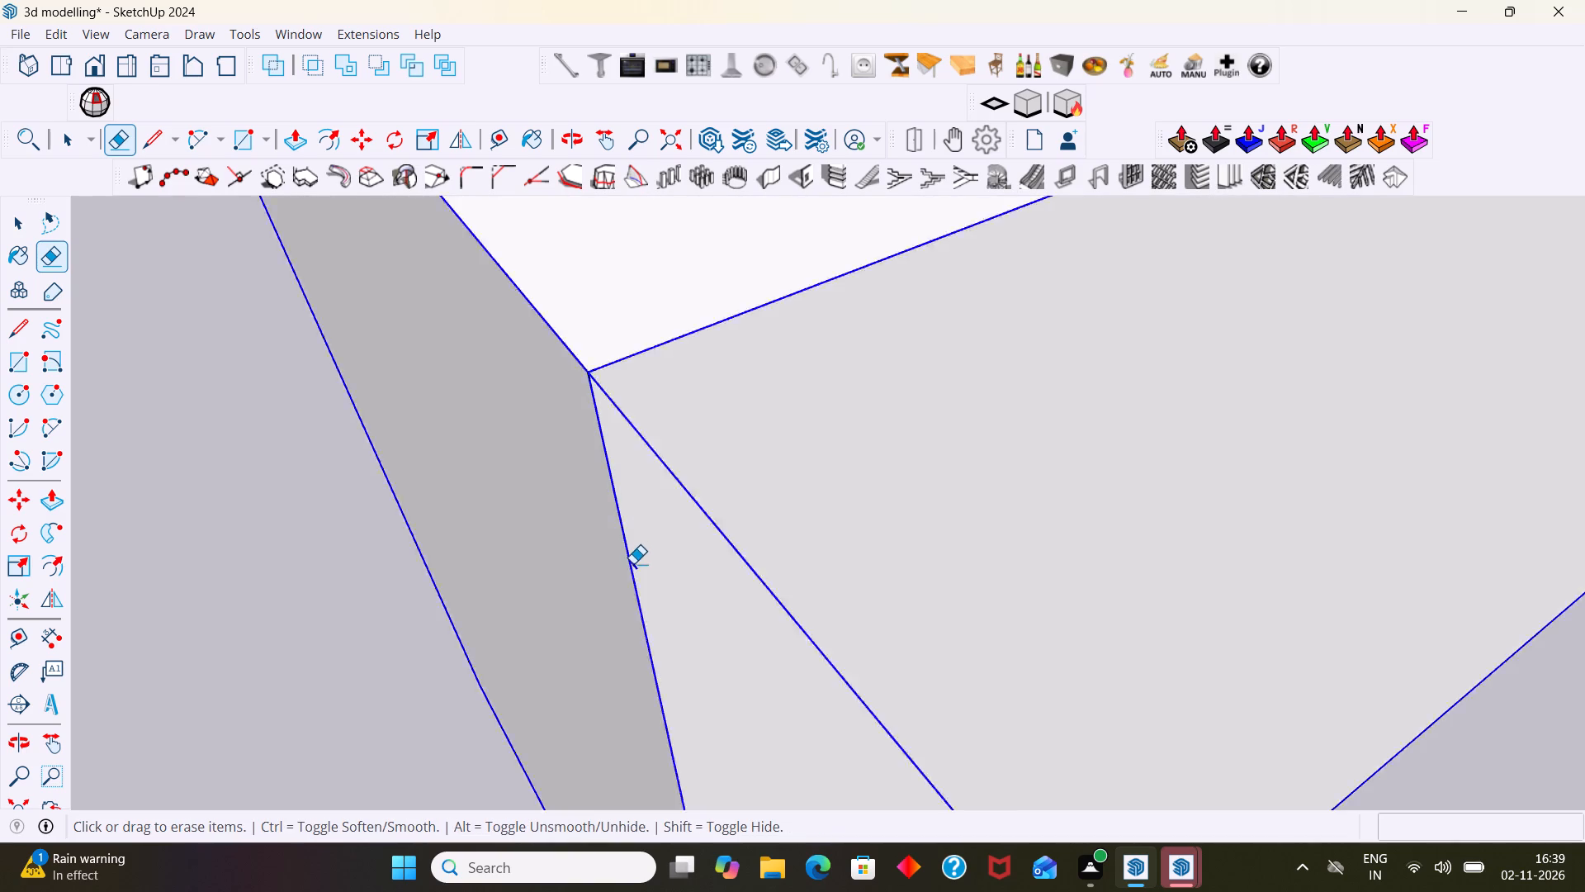
key(ctrl+z)
key(space)
click(636, 565)
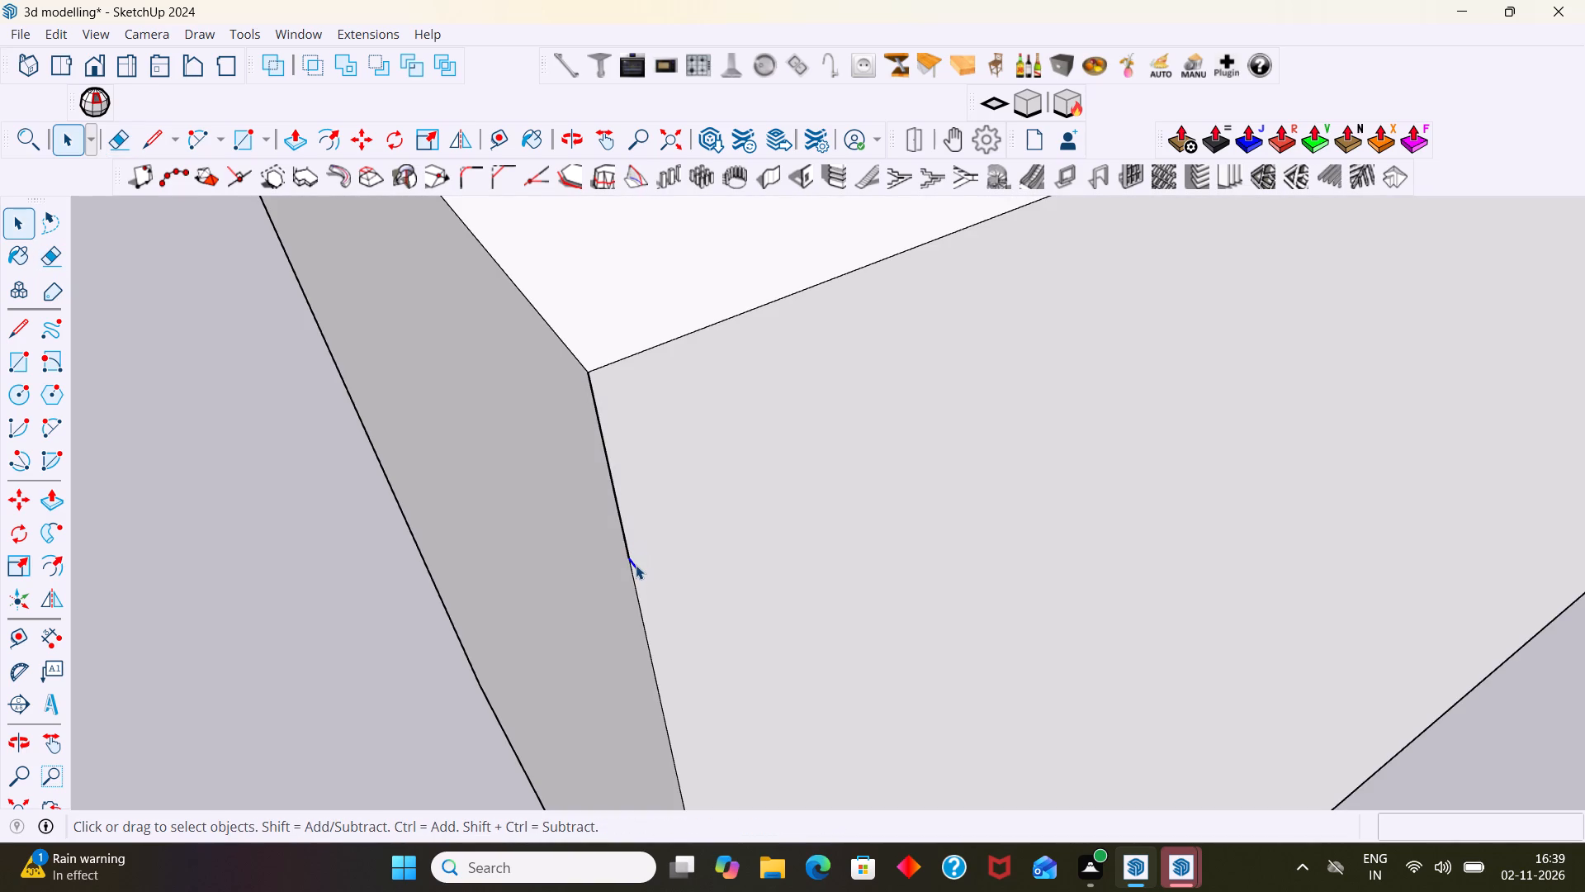
key(Delete)
scroll(636, 565, down, 7)
scroll(627, 557, up, 3)
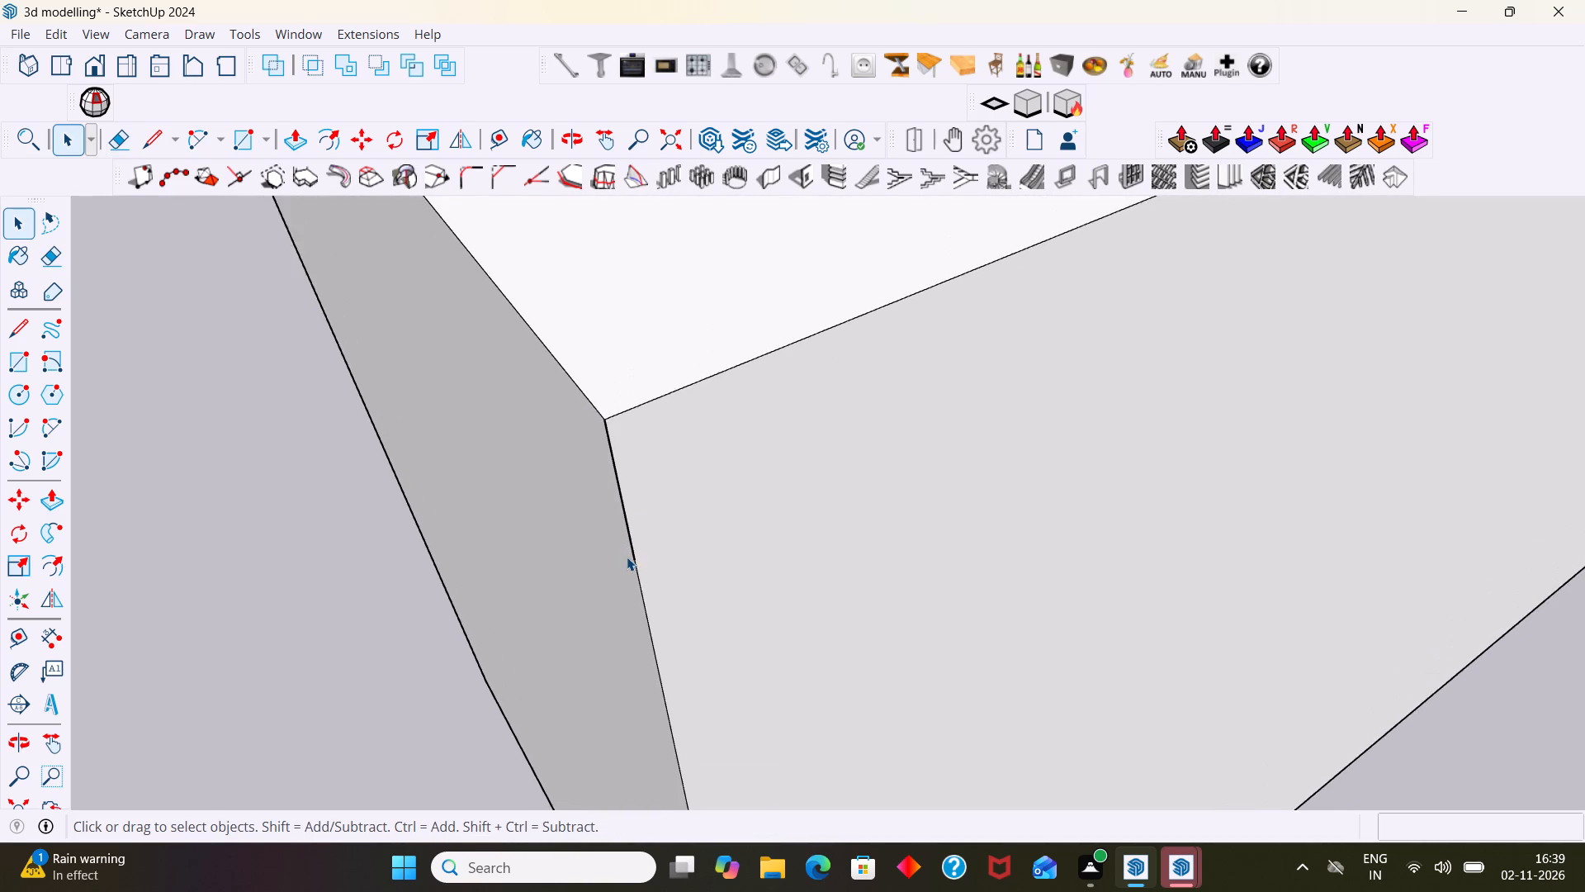
scroll(627, 557, up, 3)
click(634, 543)
key(Delete)
scroll(635, 542, down, 3)
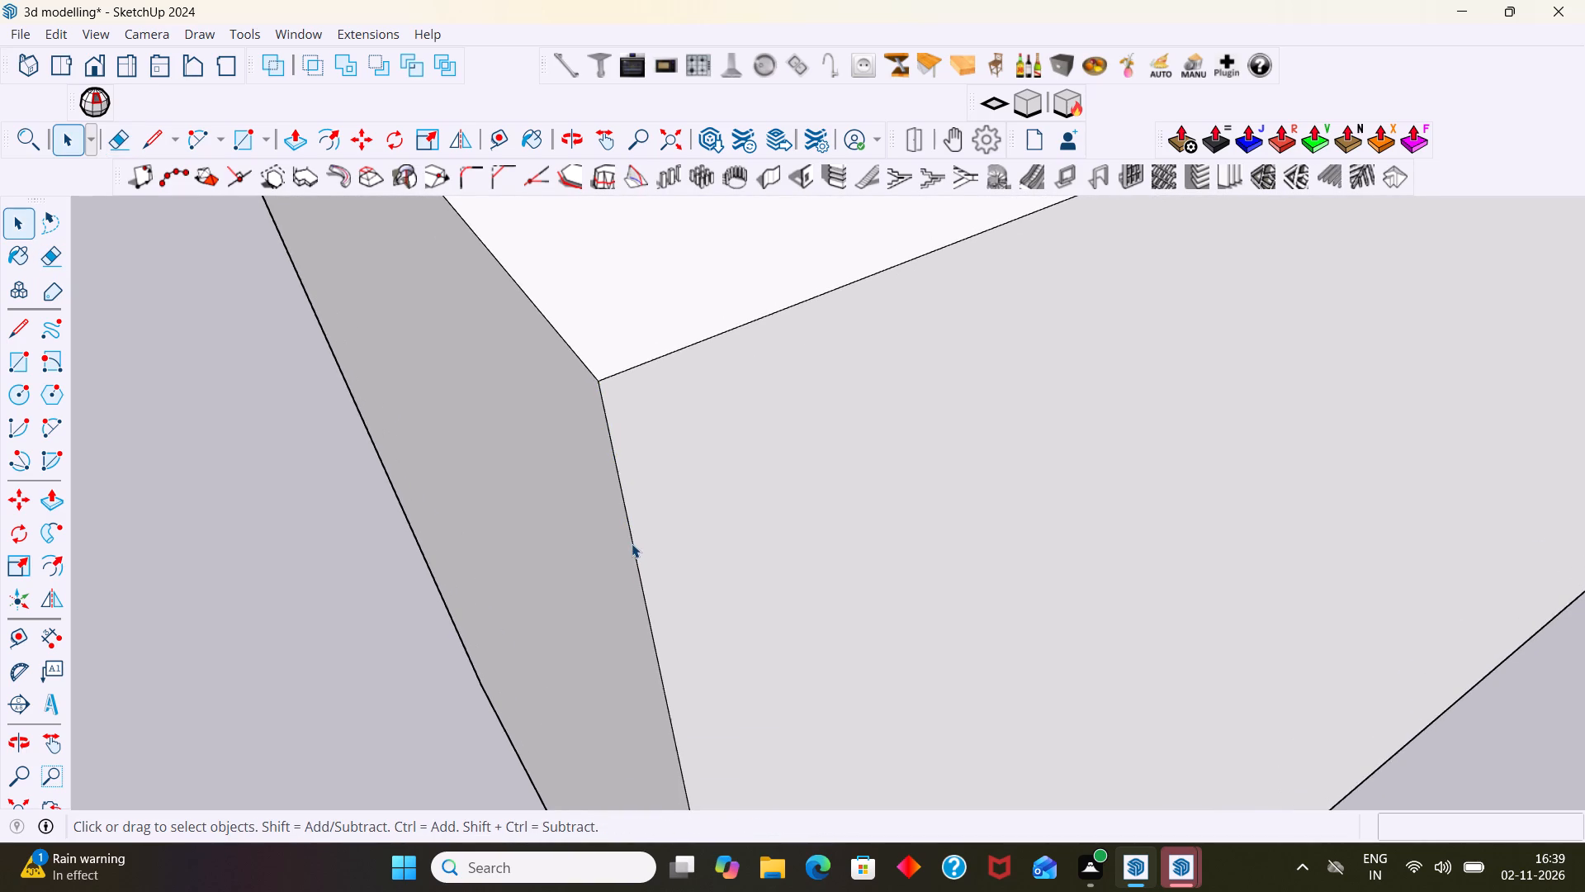
scroll(632, 543, down, 20)
scroll(632, 543, down, 6)
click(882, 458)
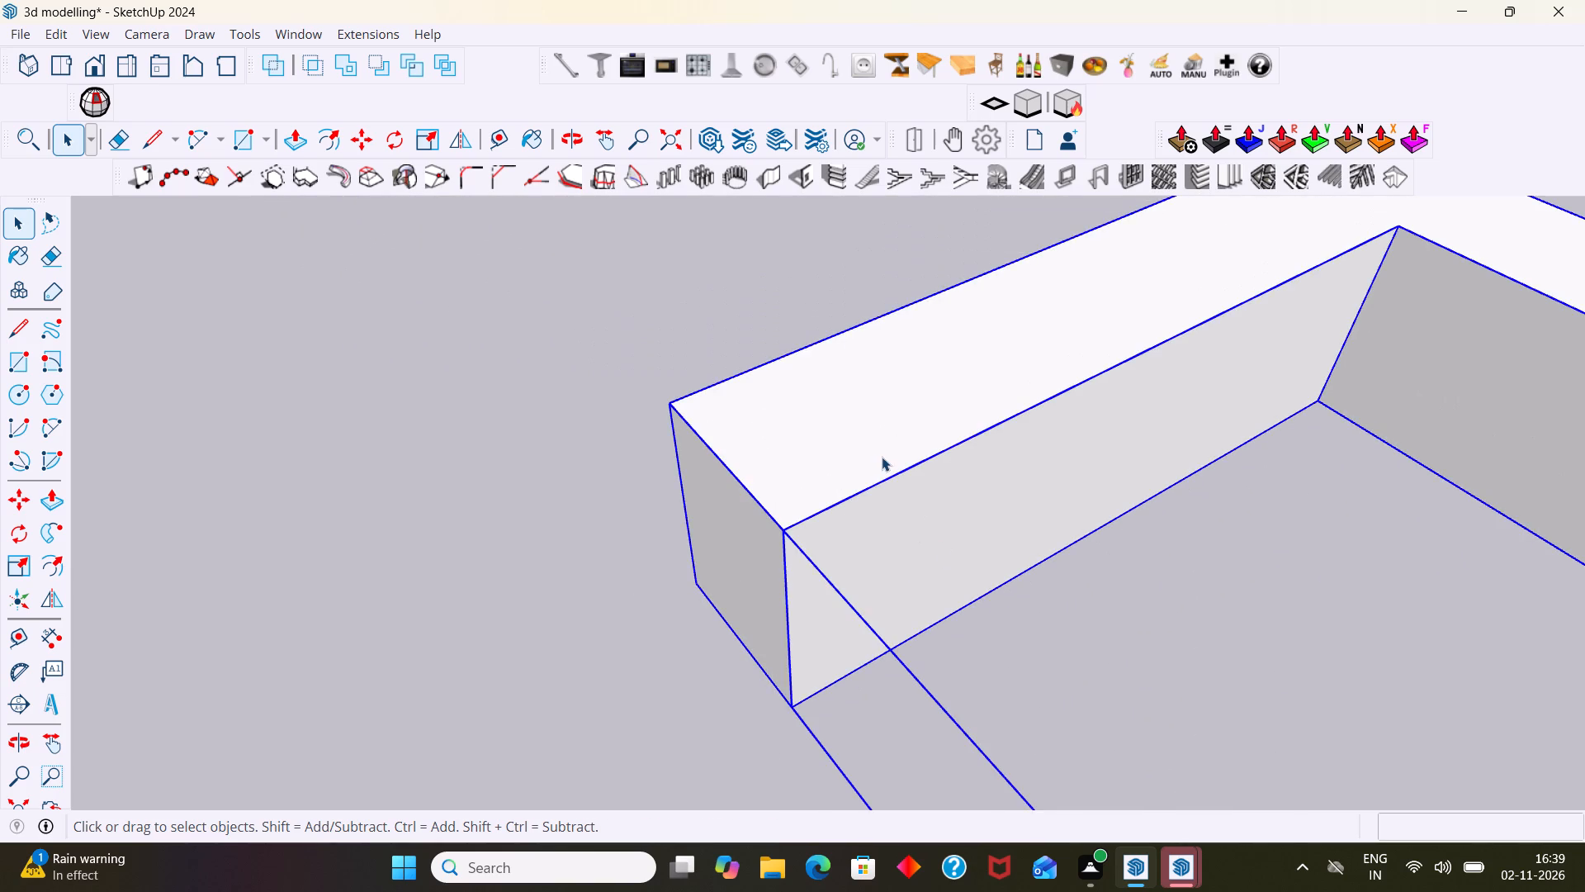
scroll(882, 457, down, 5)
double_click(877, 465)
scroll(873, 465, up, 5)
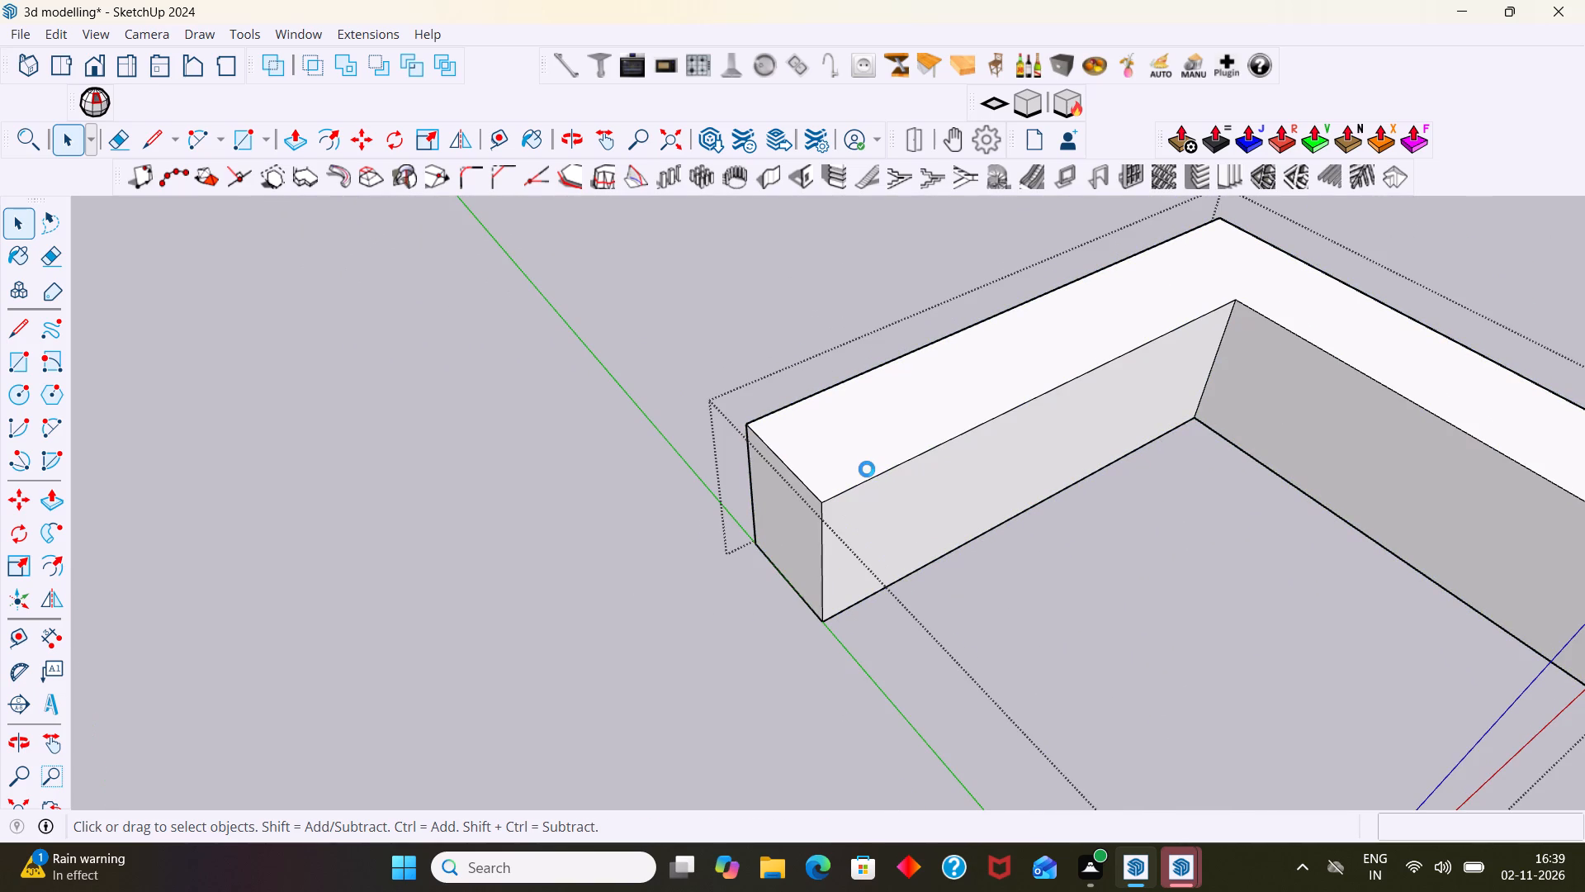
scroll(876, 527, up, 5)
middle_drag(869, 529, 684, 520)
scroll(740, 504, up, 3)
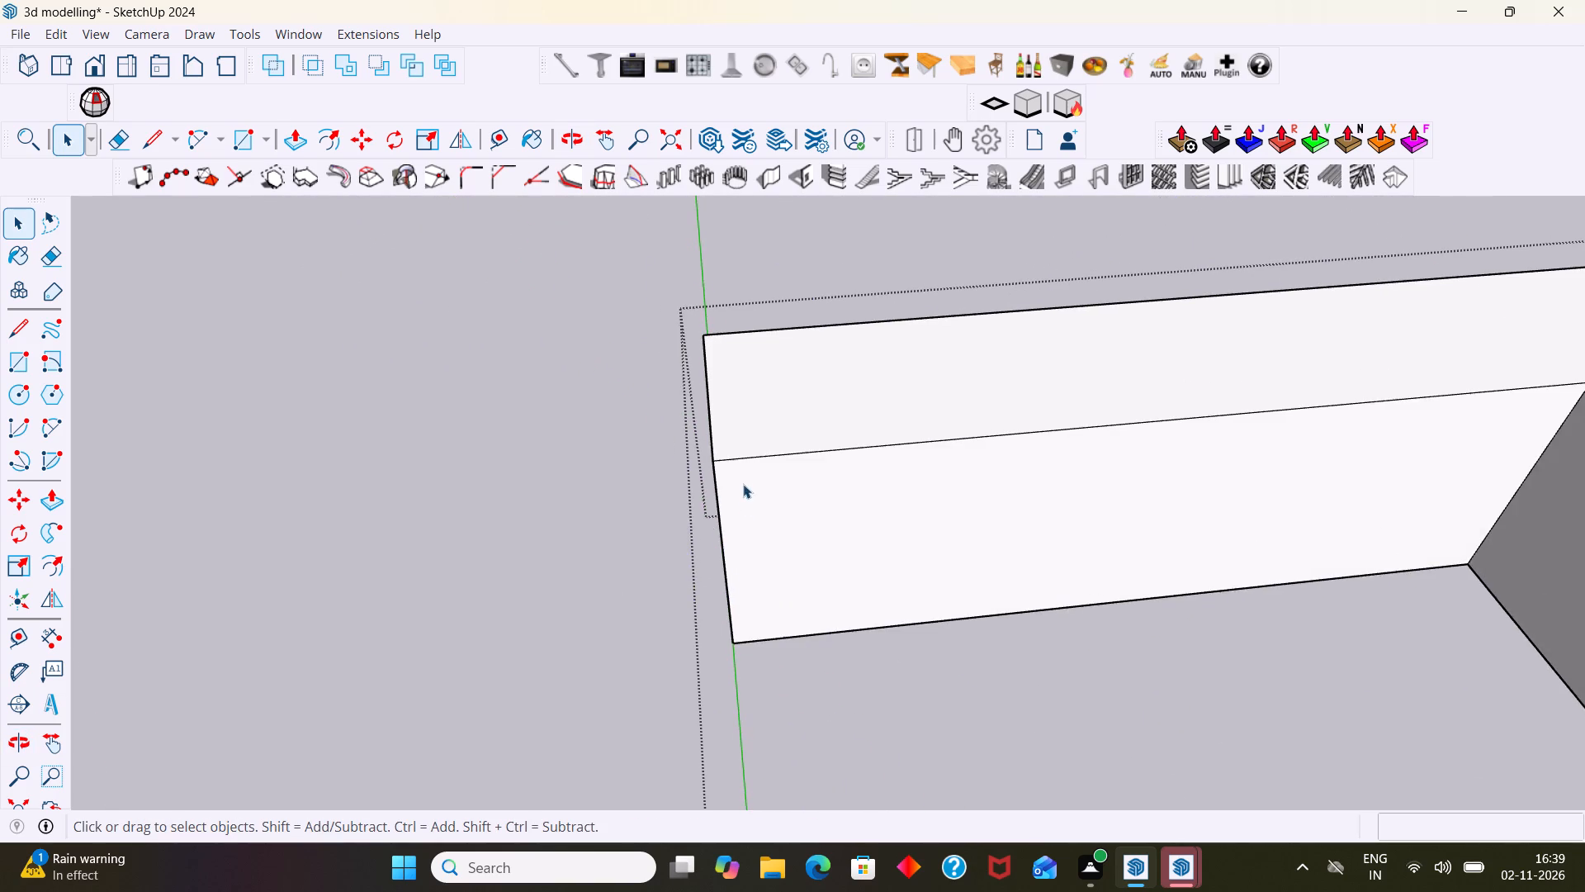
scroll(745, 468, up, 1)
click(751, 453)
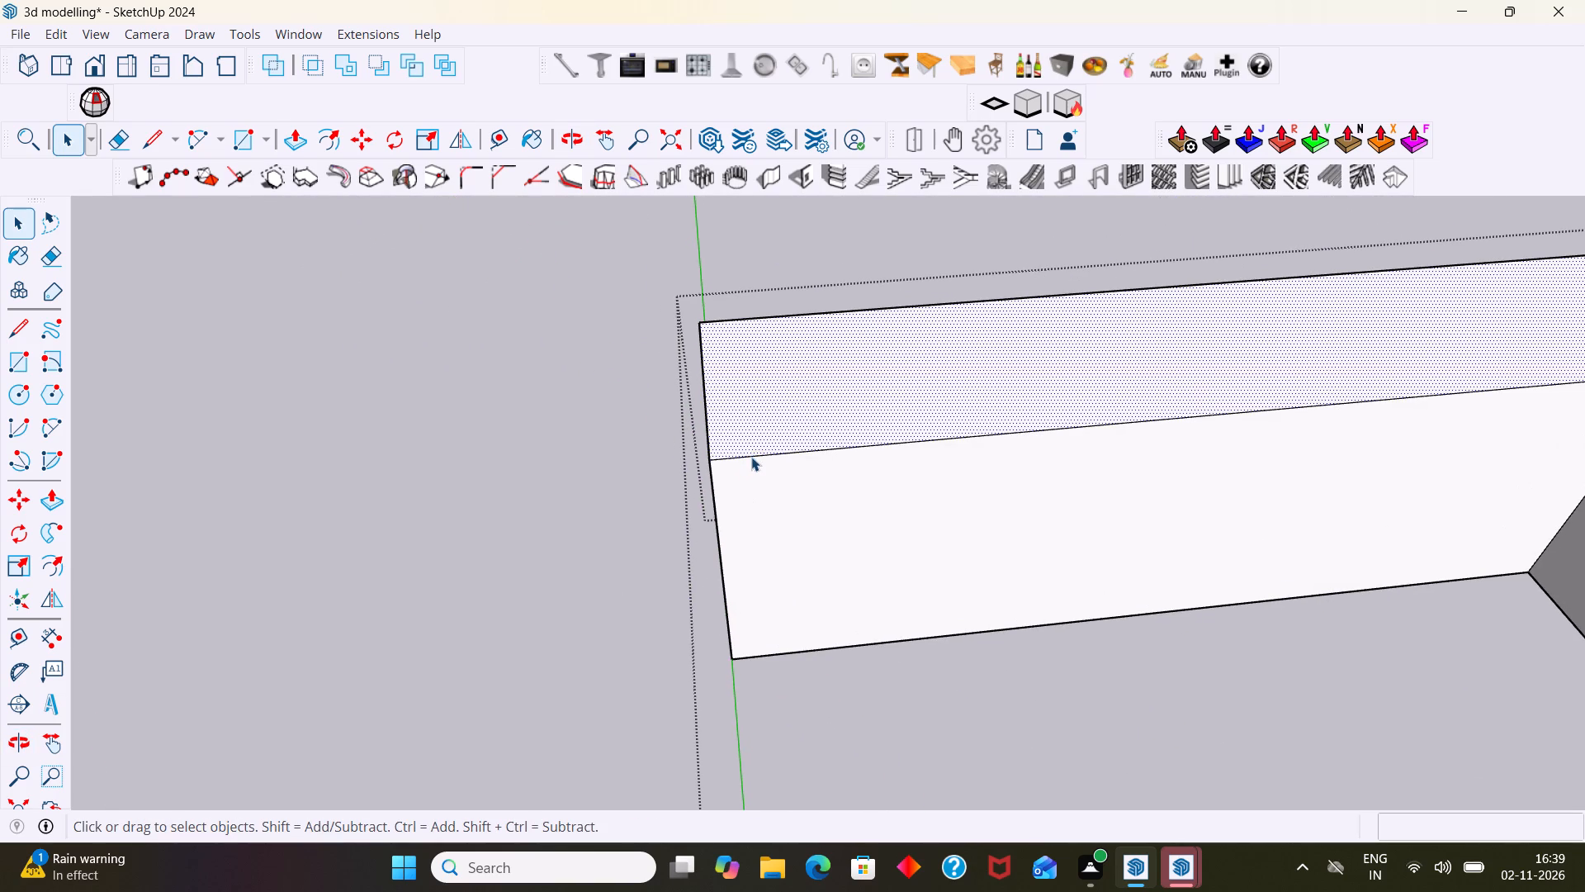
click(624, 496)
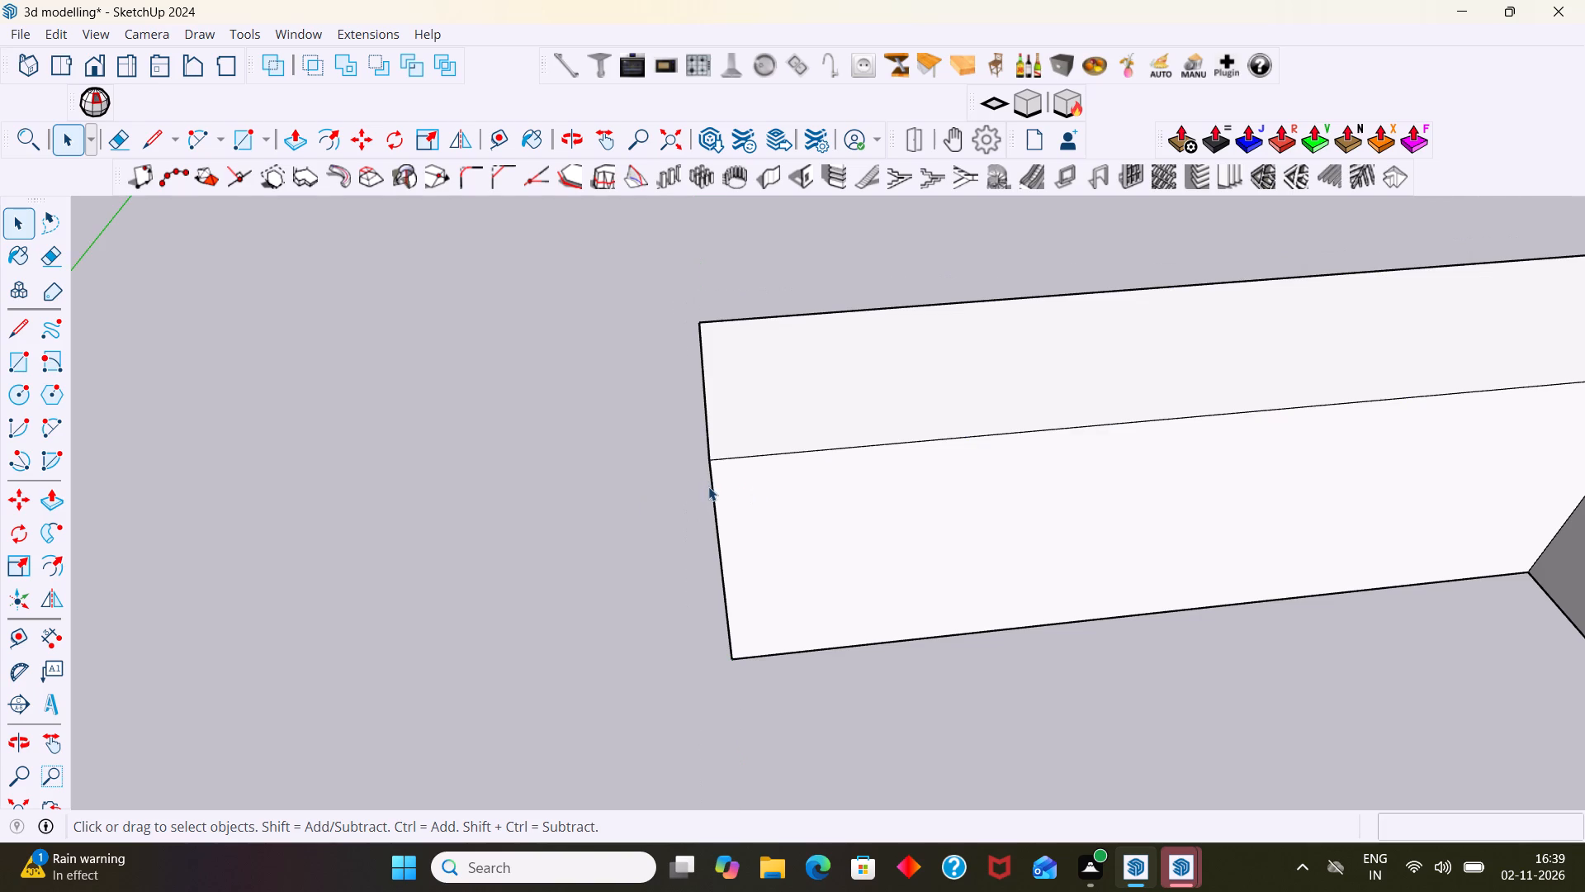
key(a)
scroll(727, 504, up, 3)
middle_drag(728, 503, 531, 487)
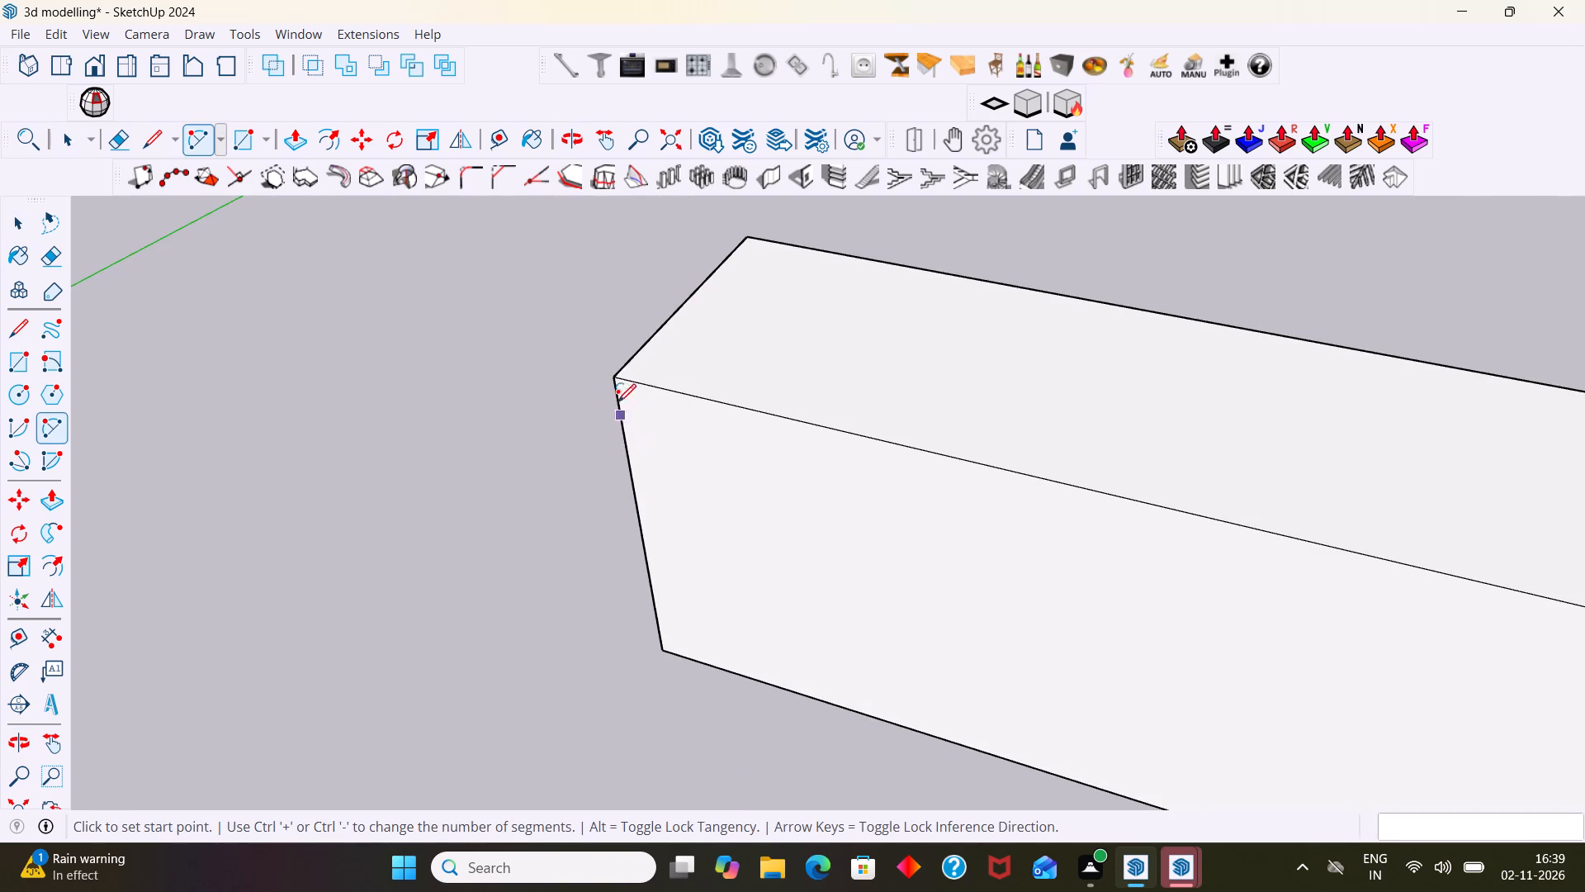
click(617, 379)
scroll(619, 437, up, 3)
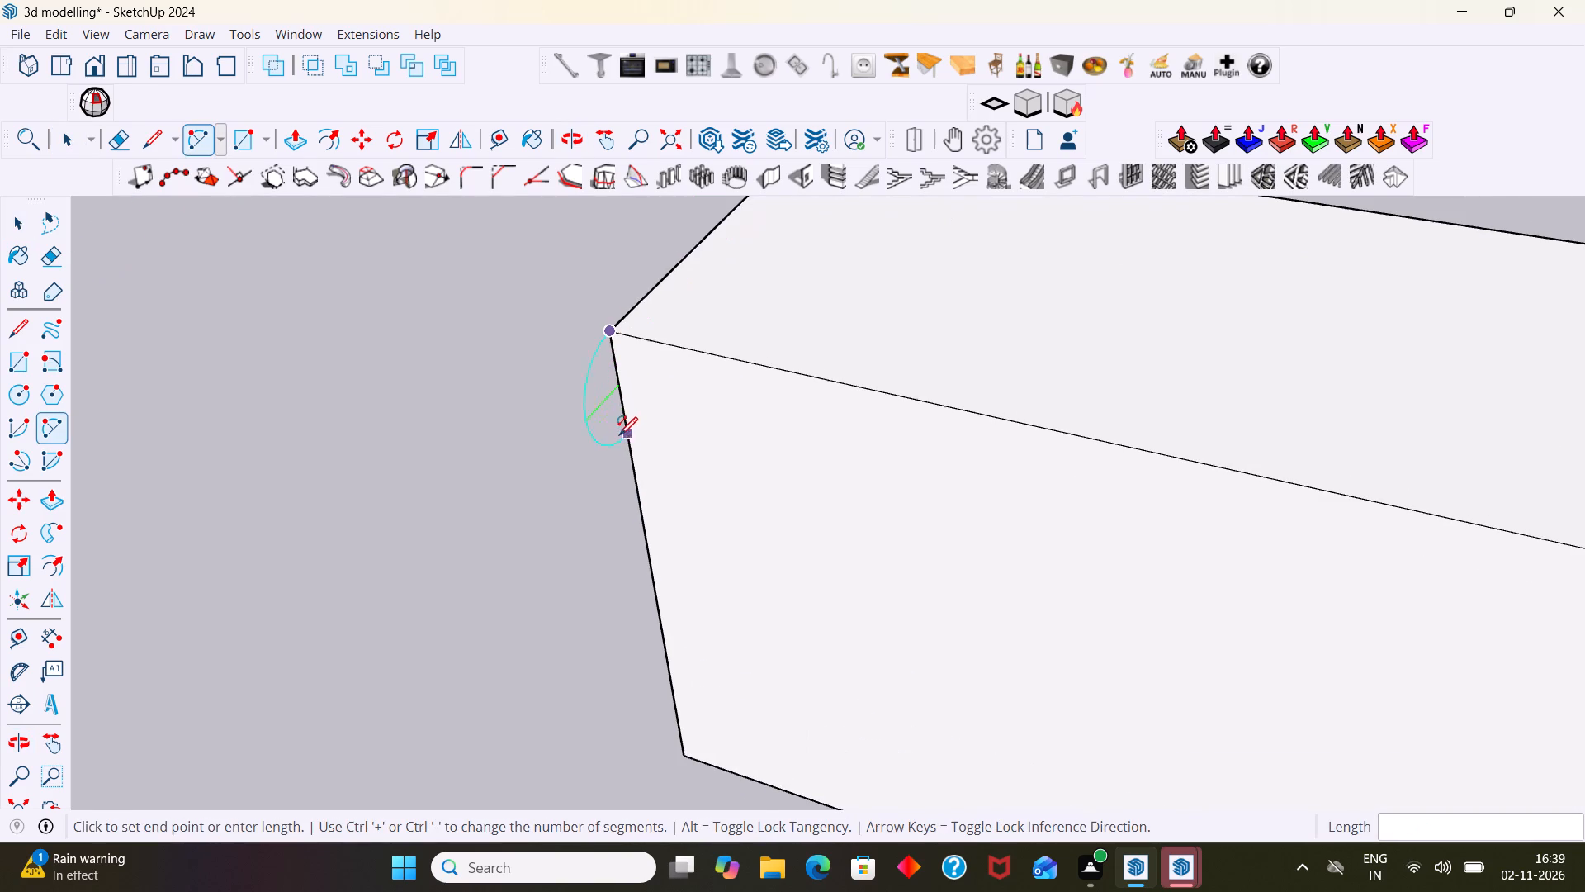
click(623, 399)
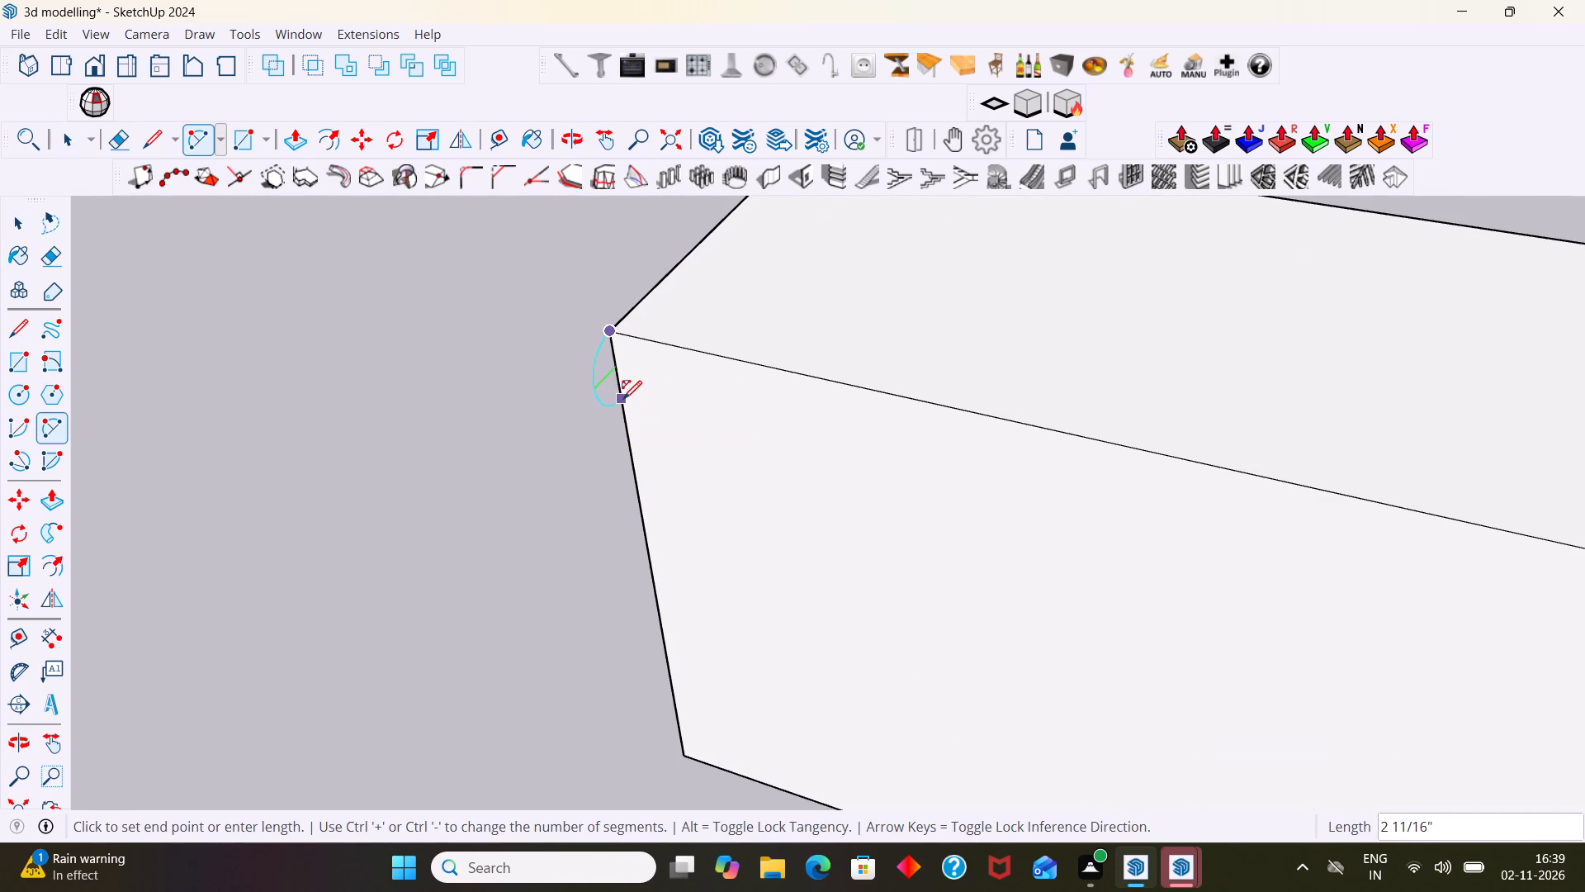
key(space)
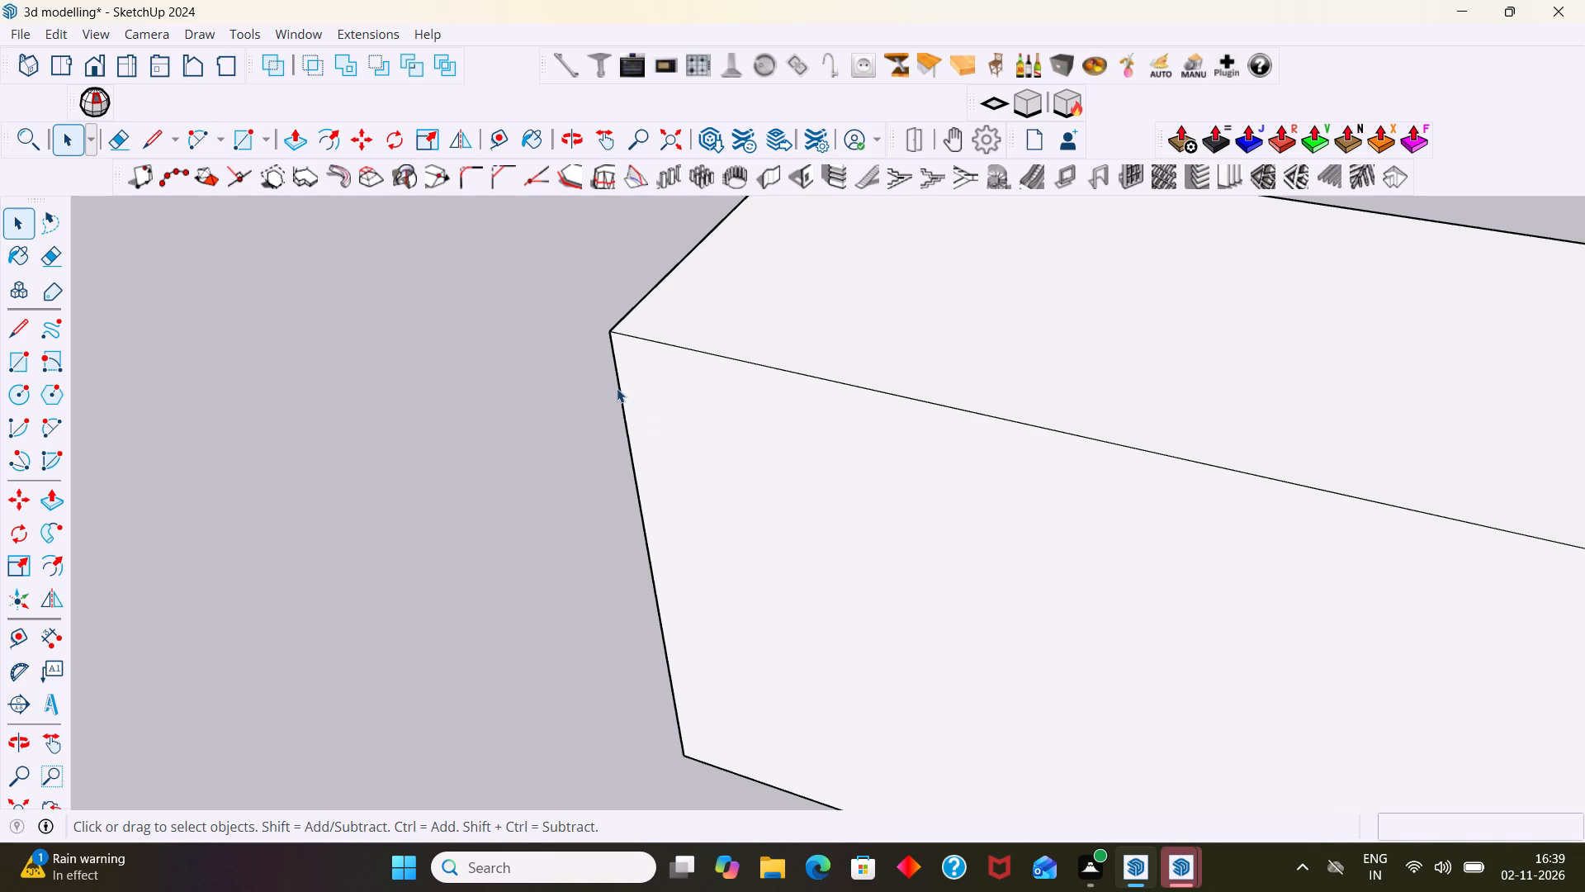
Draw a two-point arc from the block's upper corner down its vertical edge, bulging outward about 1 5/16".
key(a)
click(608, 335)
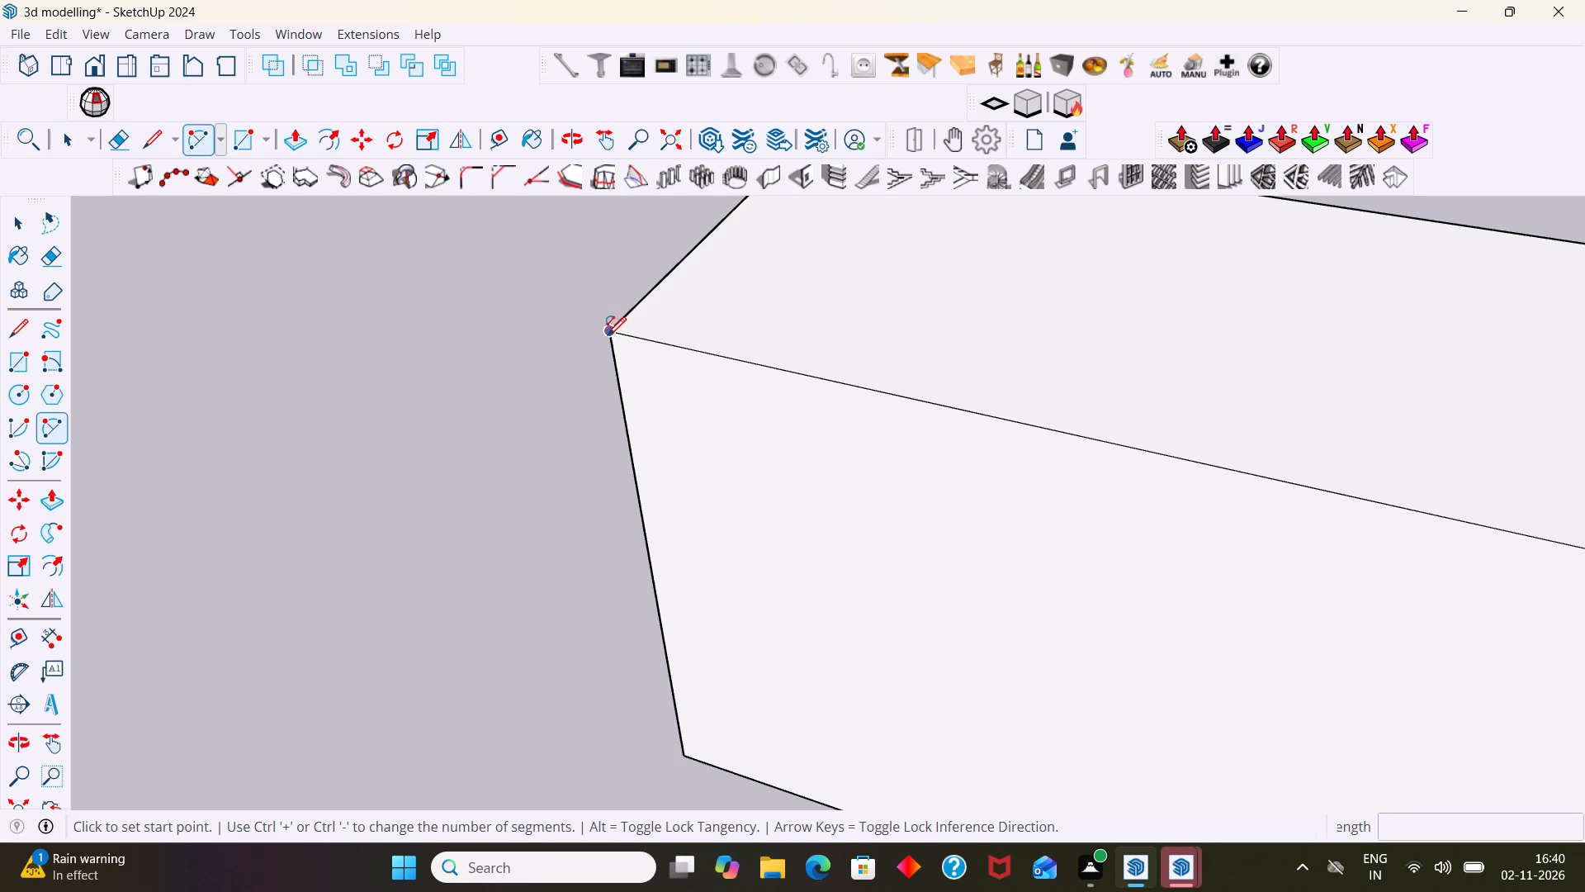
click(620, 387)
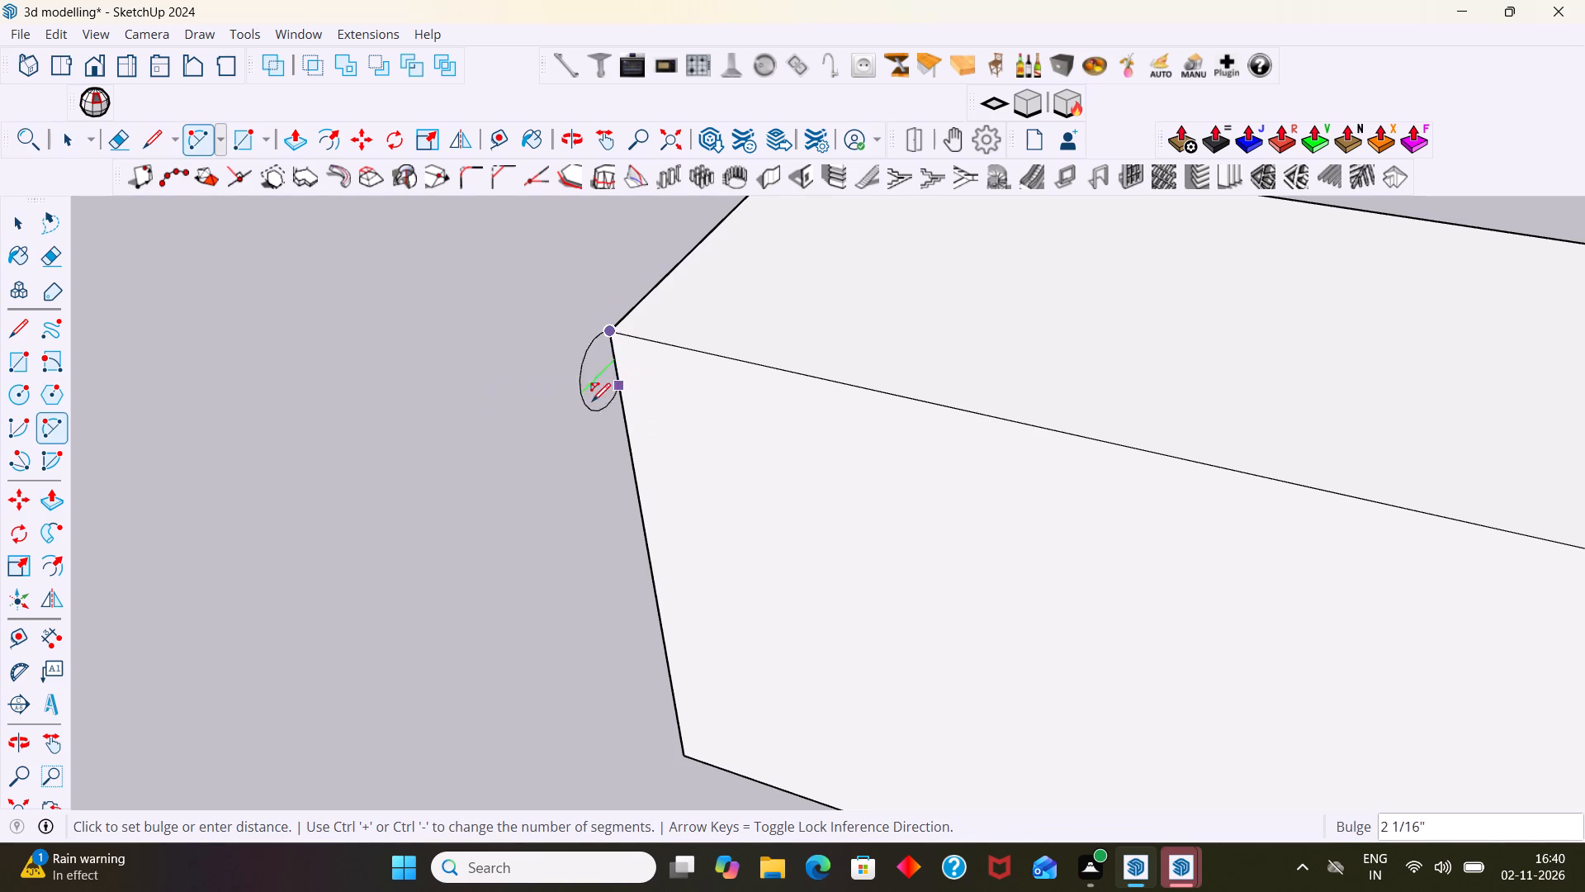
click(603, 391)
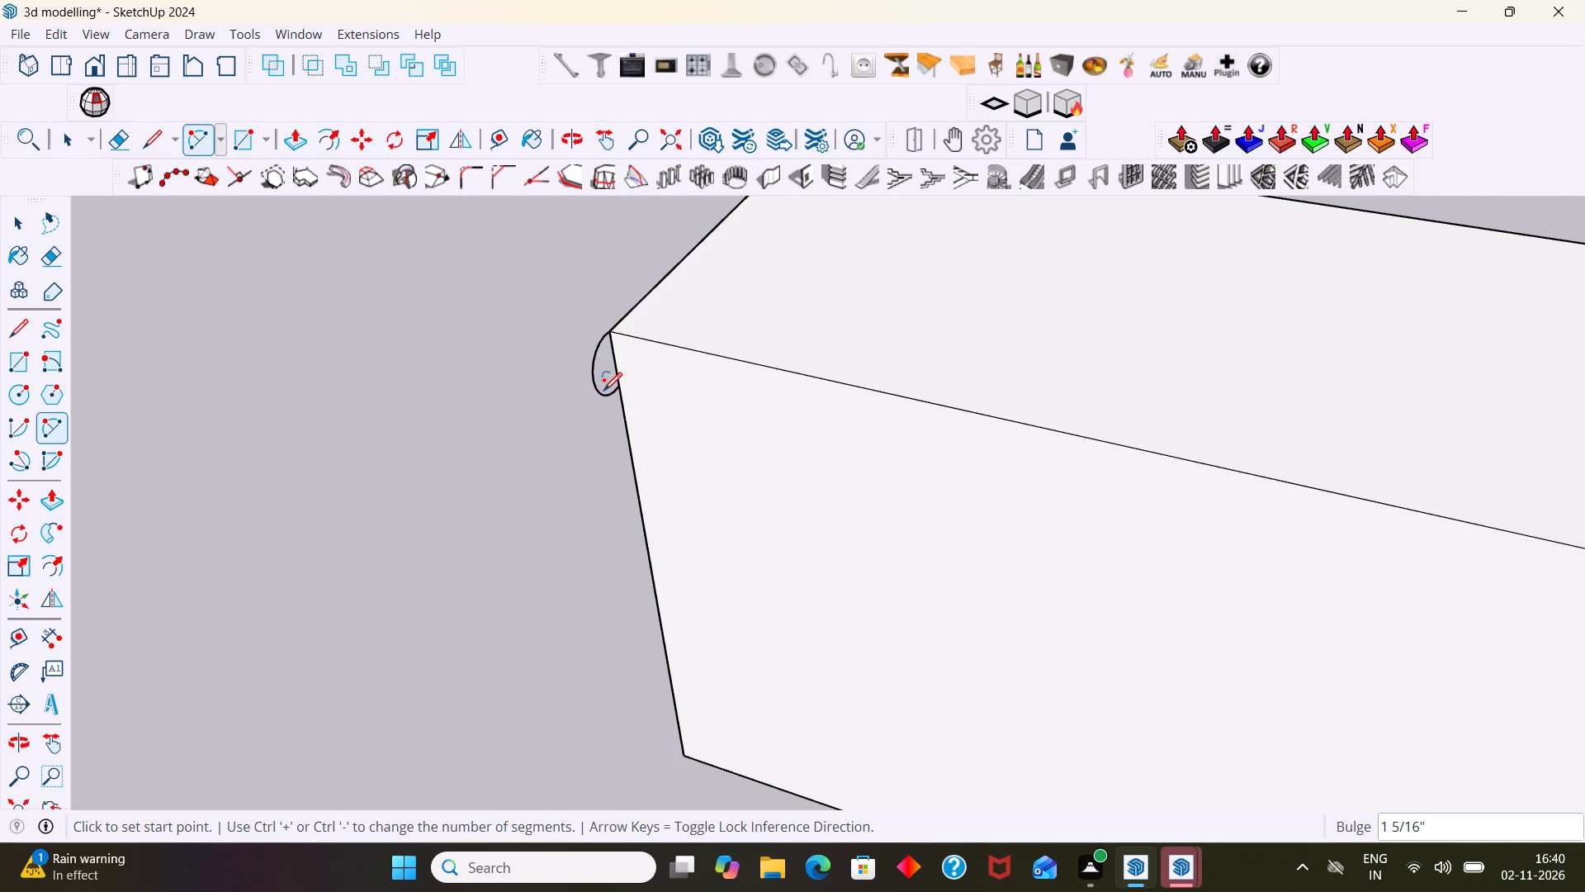
scroll(609, 387, up, 8)
scroll(612, 383, down, 6)
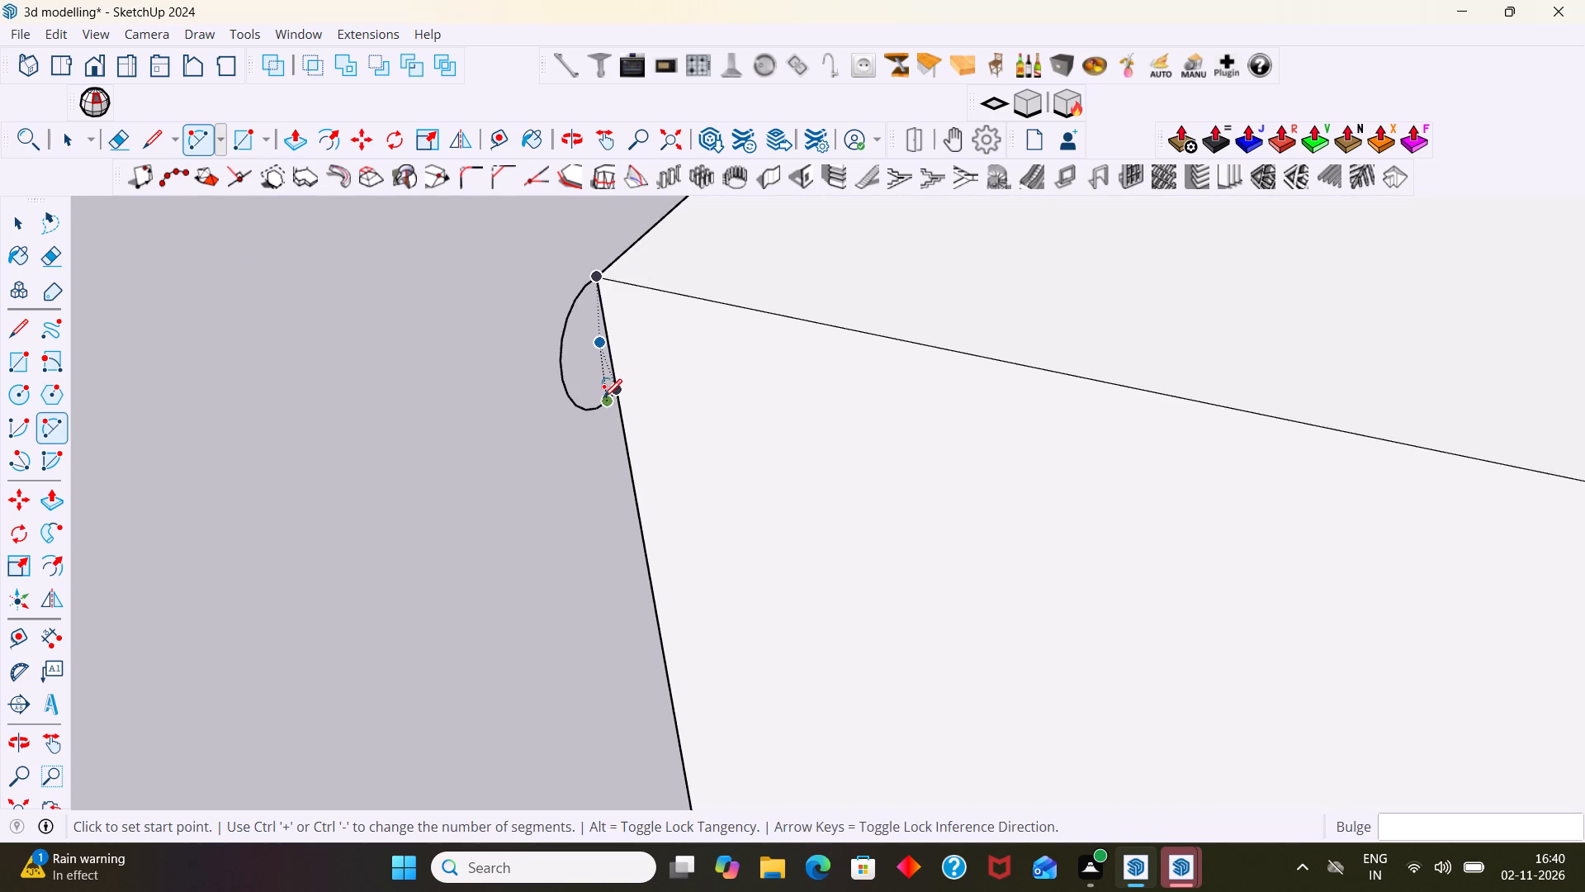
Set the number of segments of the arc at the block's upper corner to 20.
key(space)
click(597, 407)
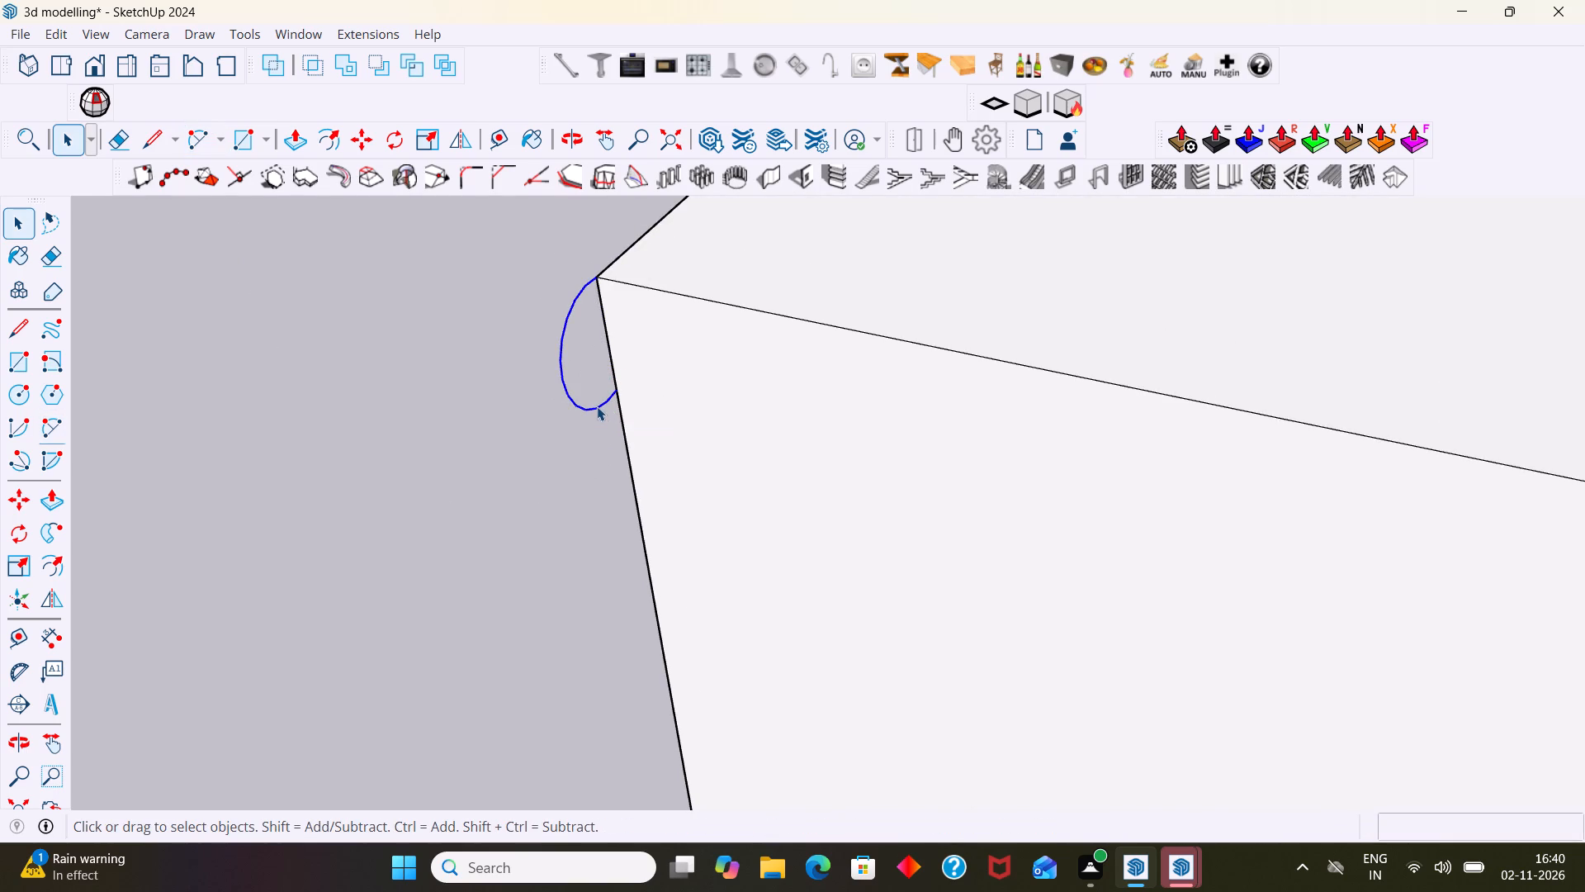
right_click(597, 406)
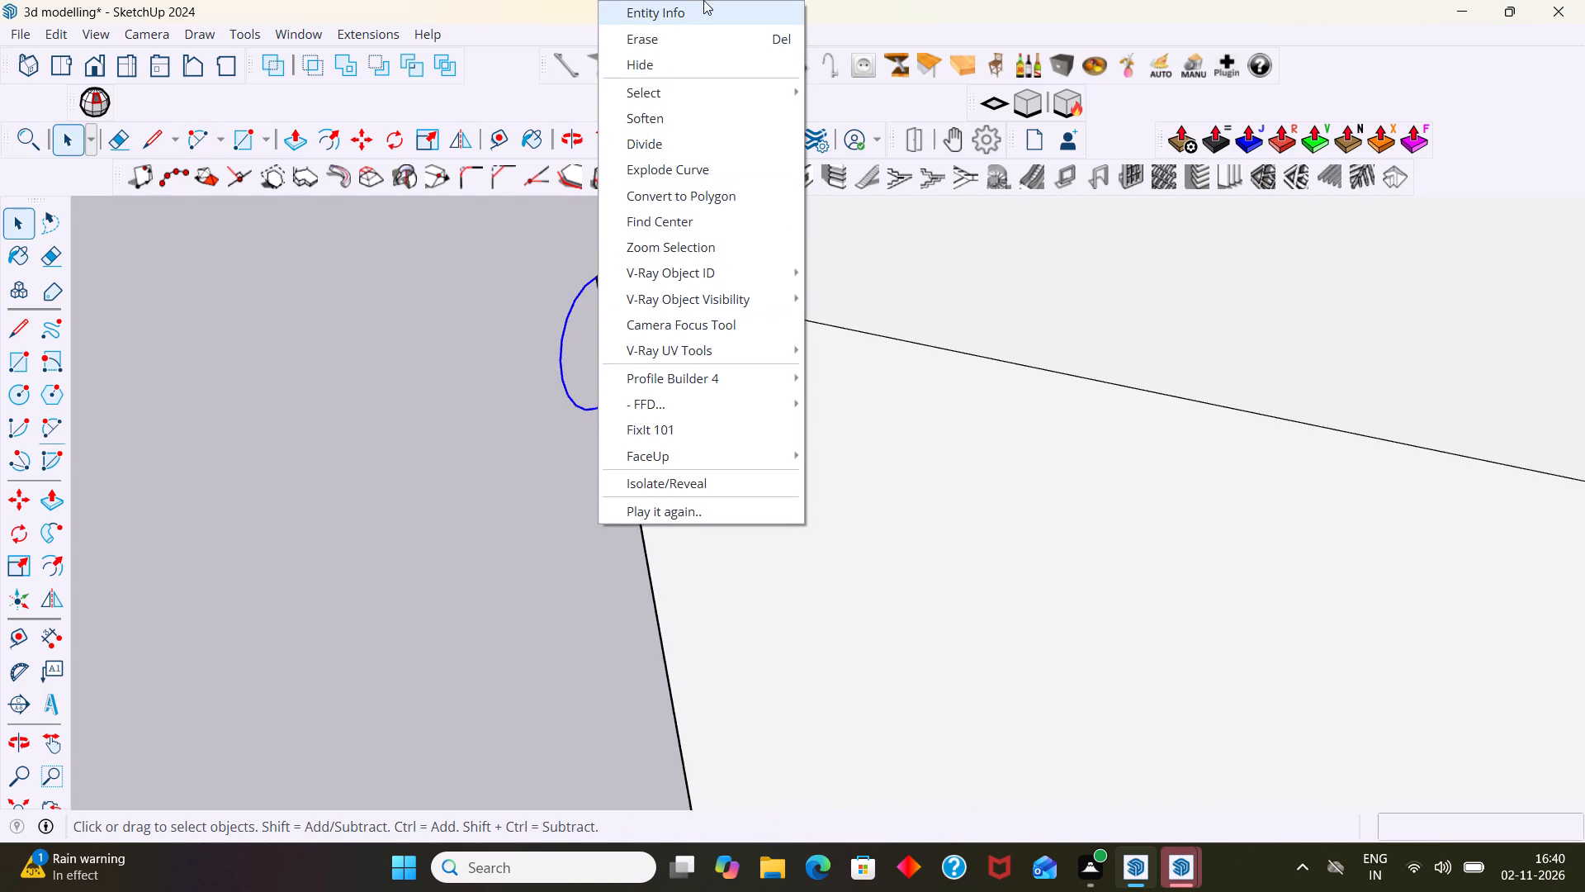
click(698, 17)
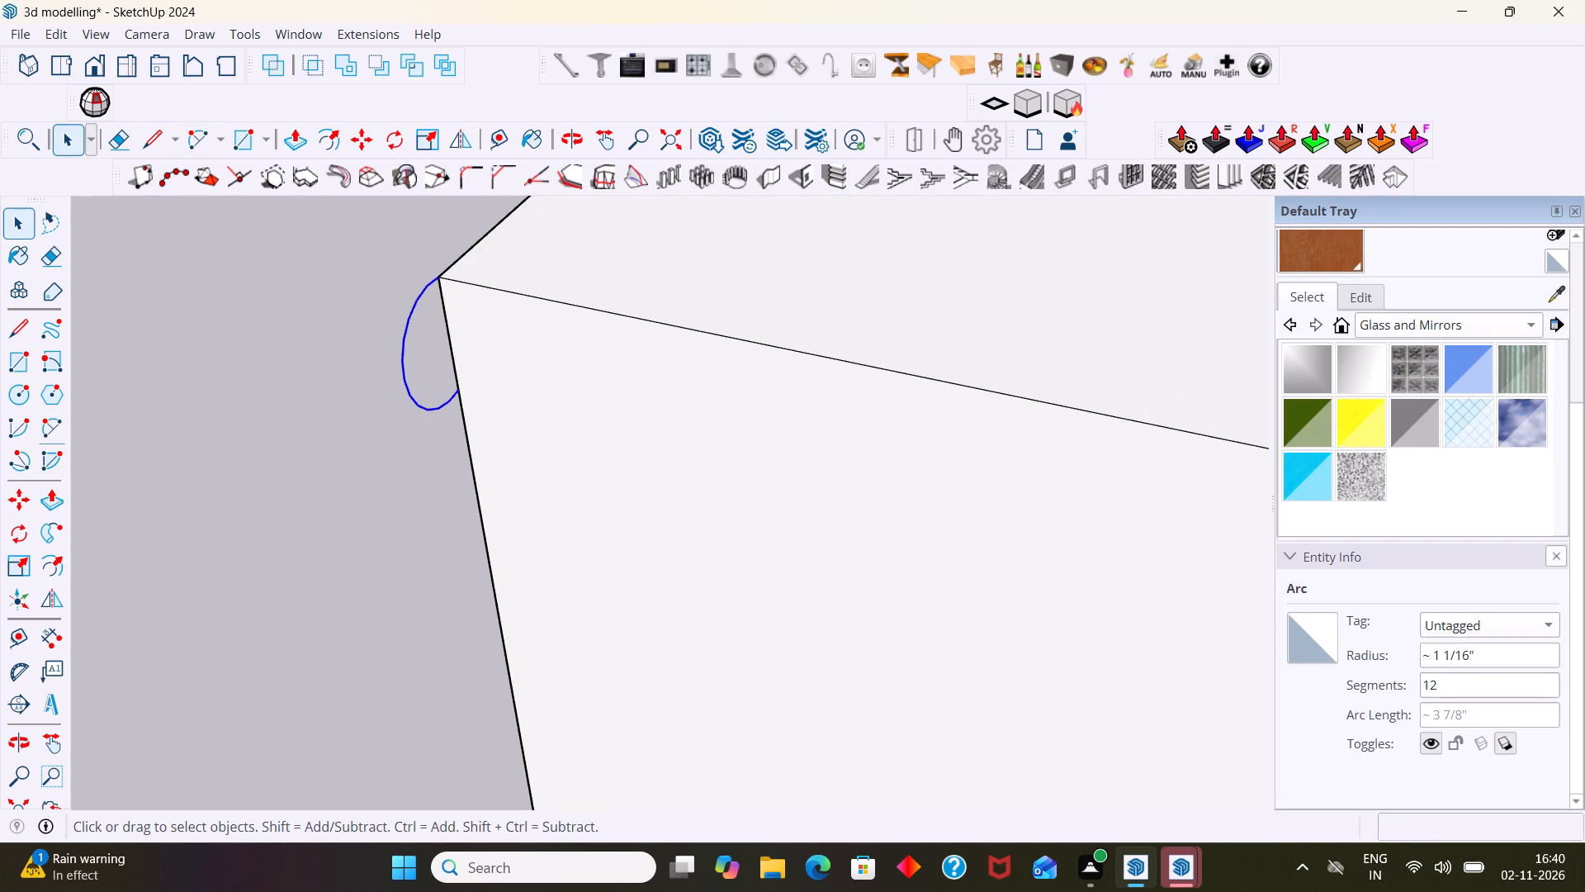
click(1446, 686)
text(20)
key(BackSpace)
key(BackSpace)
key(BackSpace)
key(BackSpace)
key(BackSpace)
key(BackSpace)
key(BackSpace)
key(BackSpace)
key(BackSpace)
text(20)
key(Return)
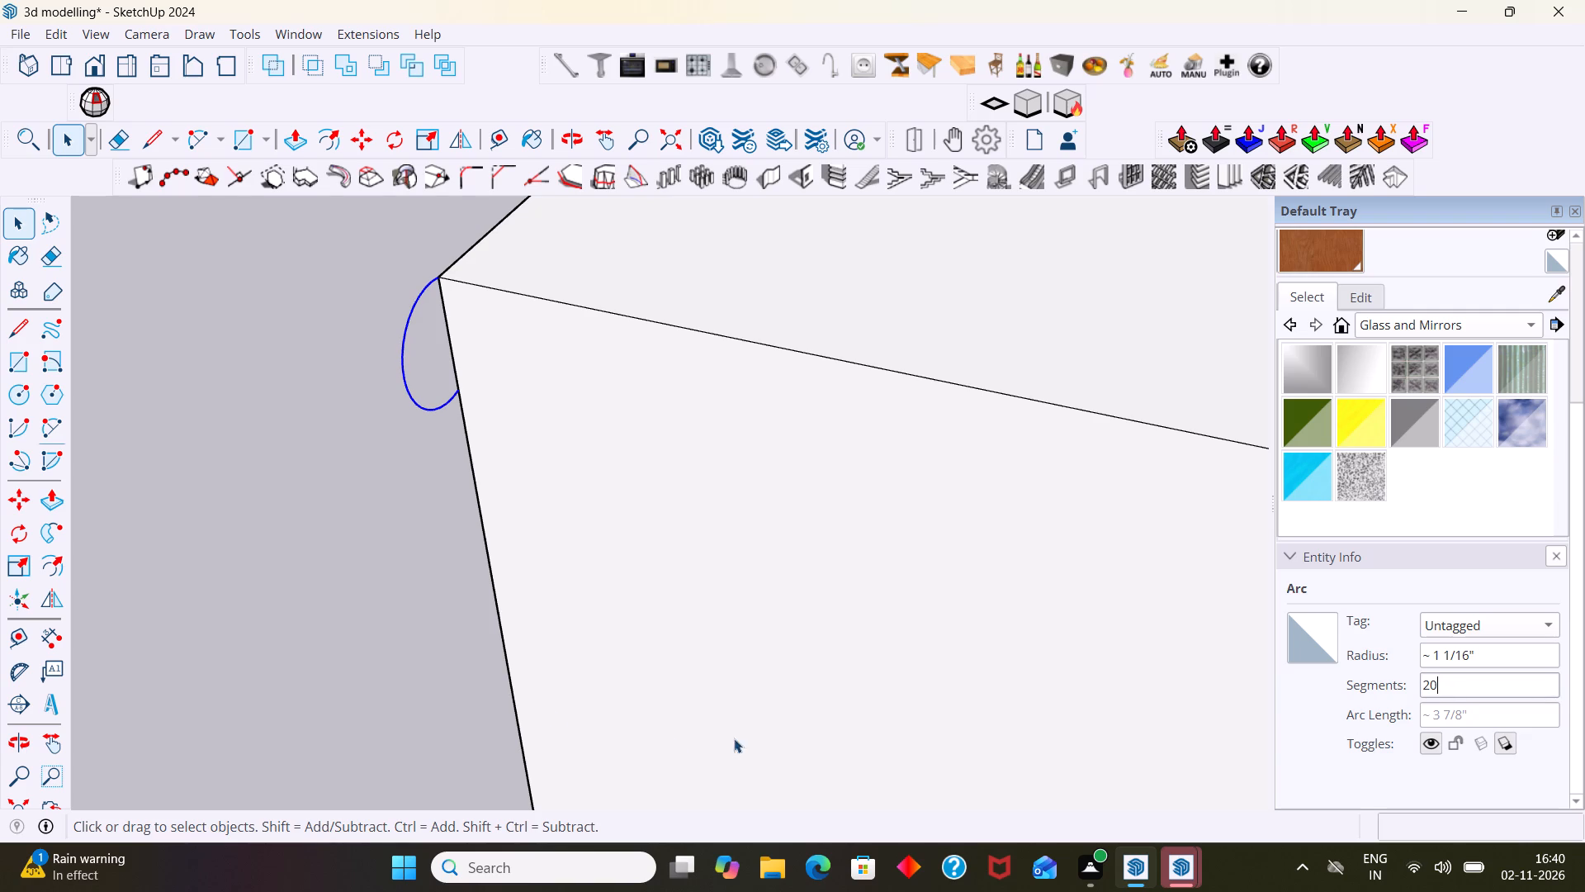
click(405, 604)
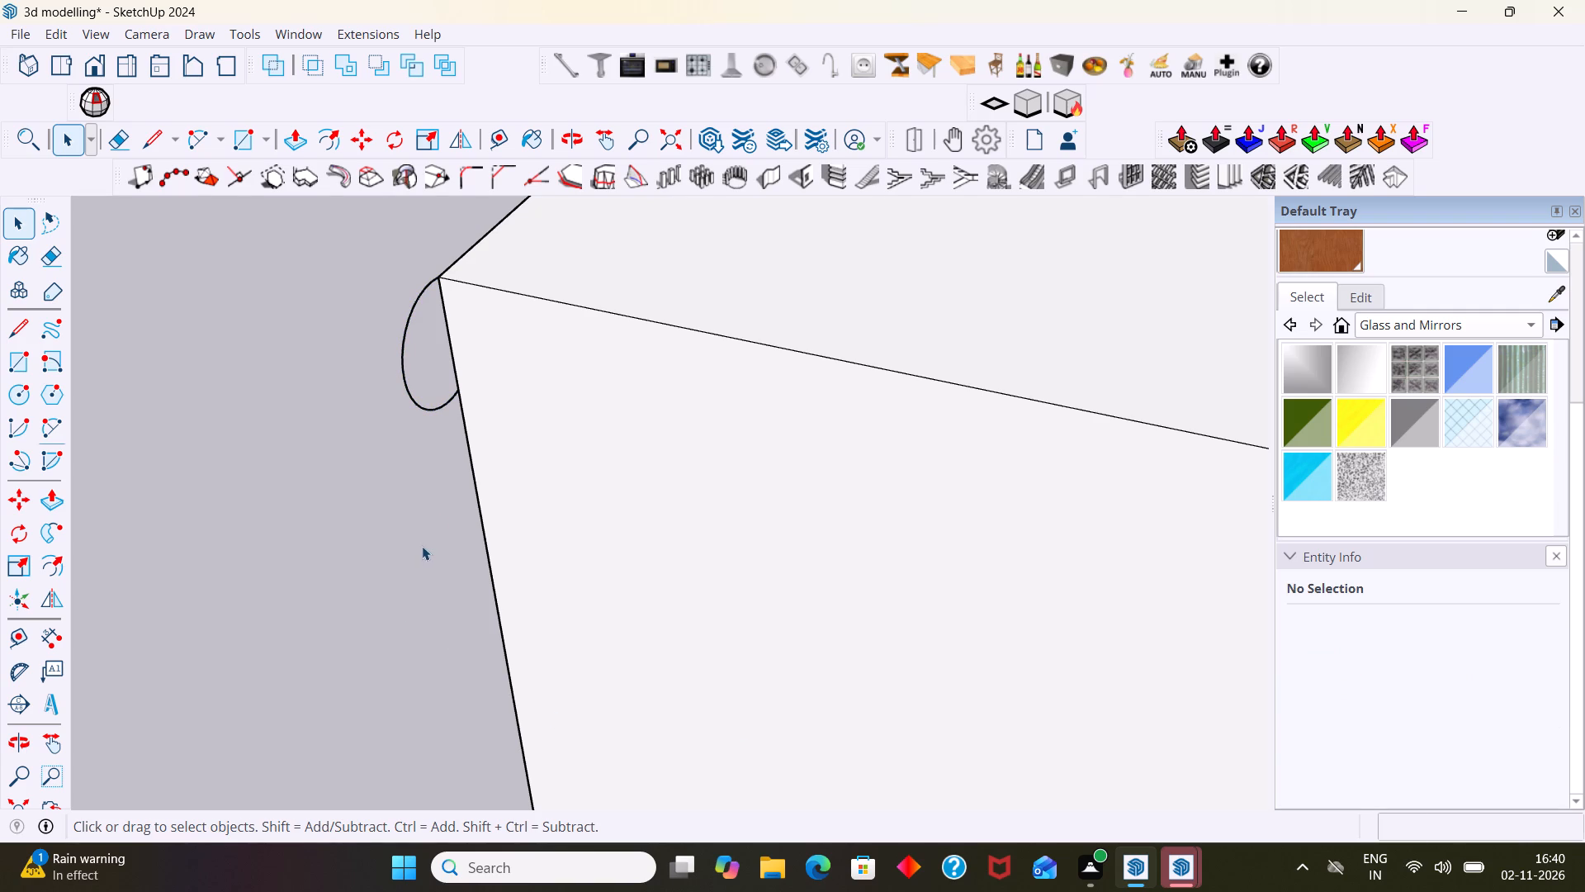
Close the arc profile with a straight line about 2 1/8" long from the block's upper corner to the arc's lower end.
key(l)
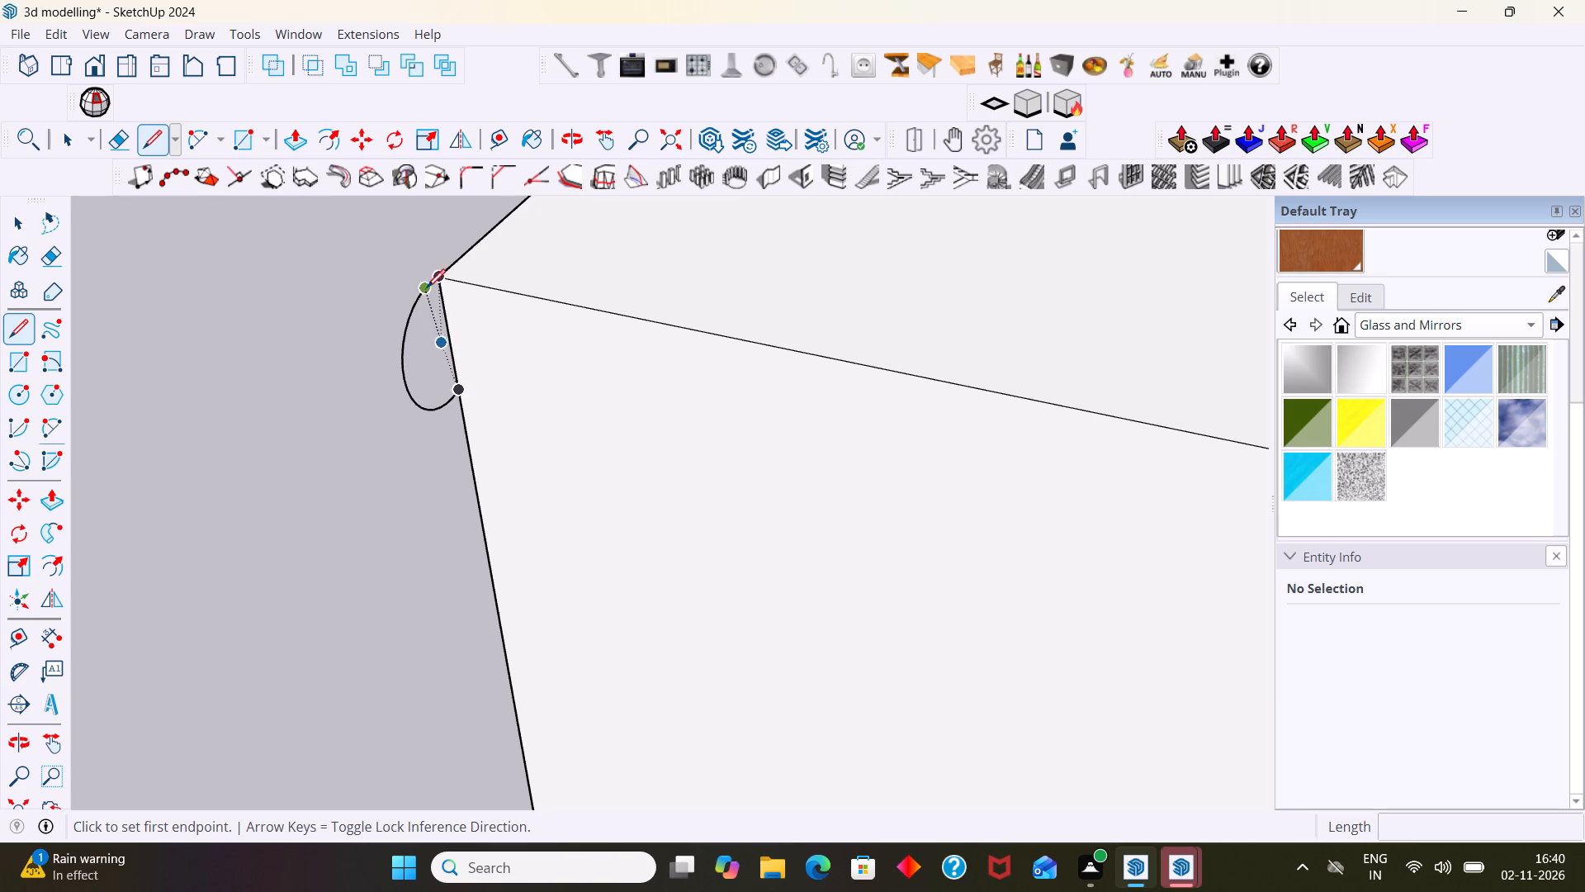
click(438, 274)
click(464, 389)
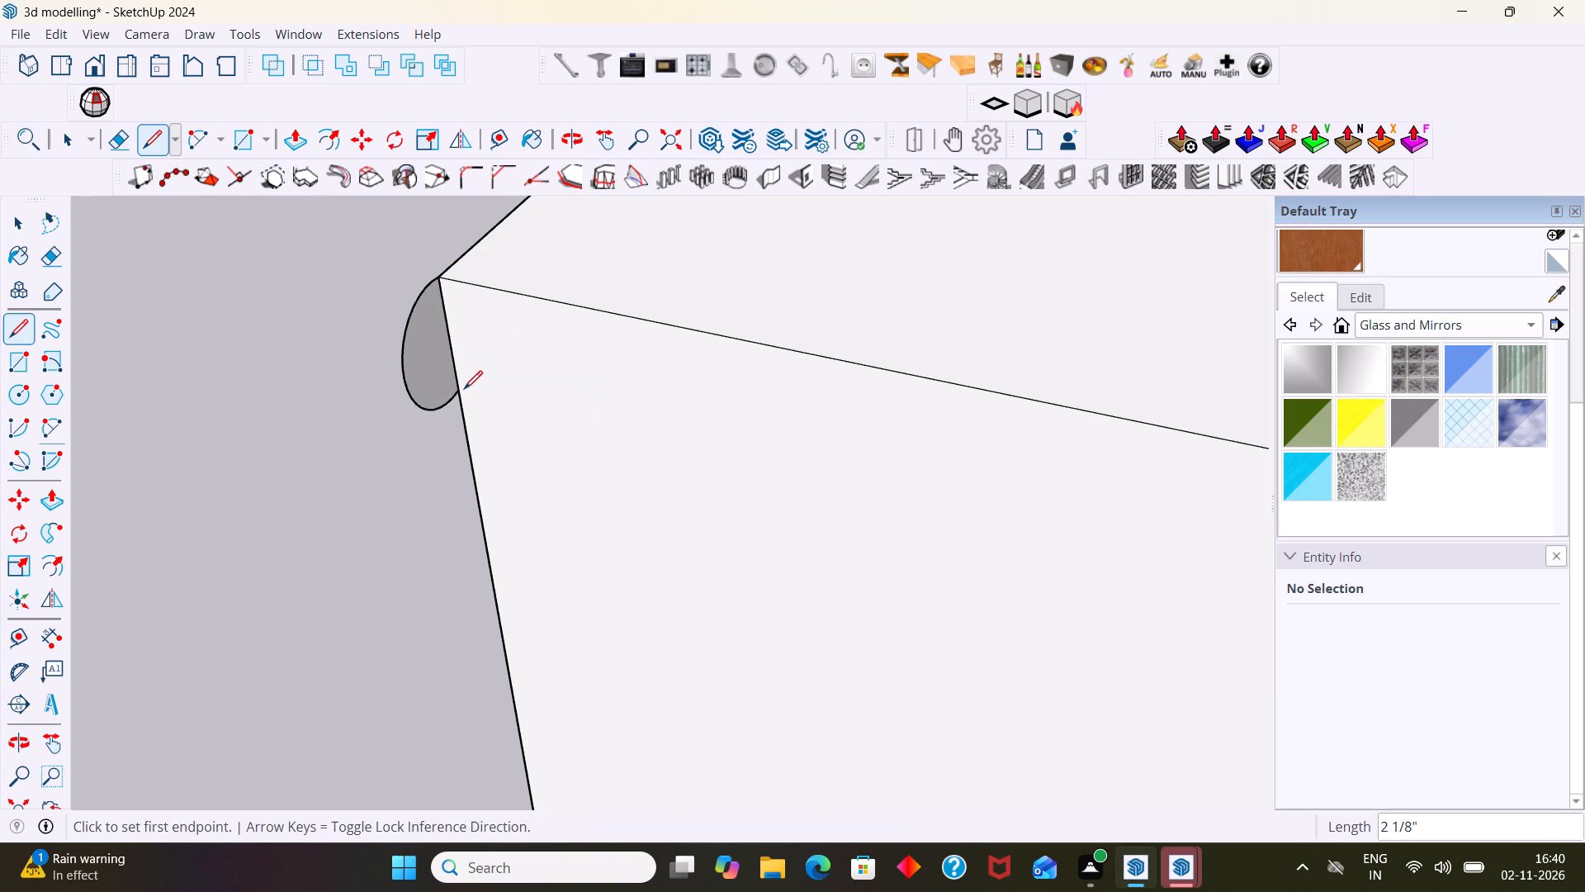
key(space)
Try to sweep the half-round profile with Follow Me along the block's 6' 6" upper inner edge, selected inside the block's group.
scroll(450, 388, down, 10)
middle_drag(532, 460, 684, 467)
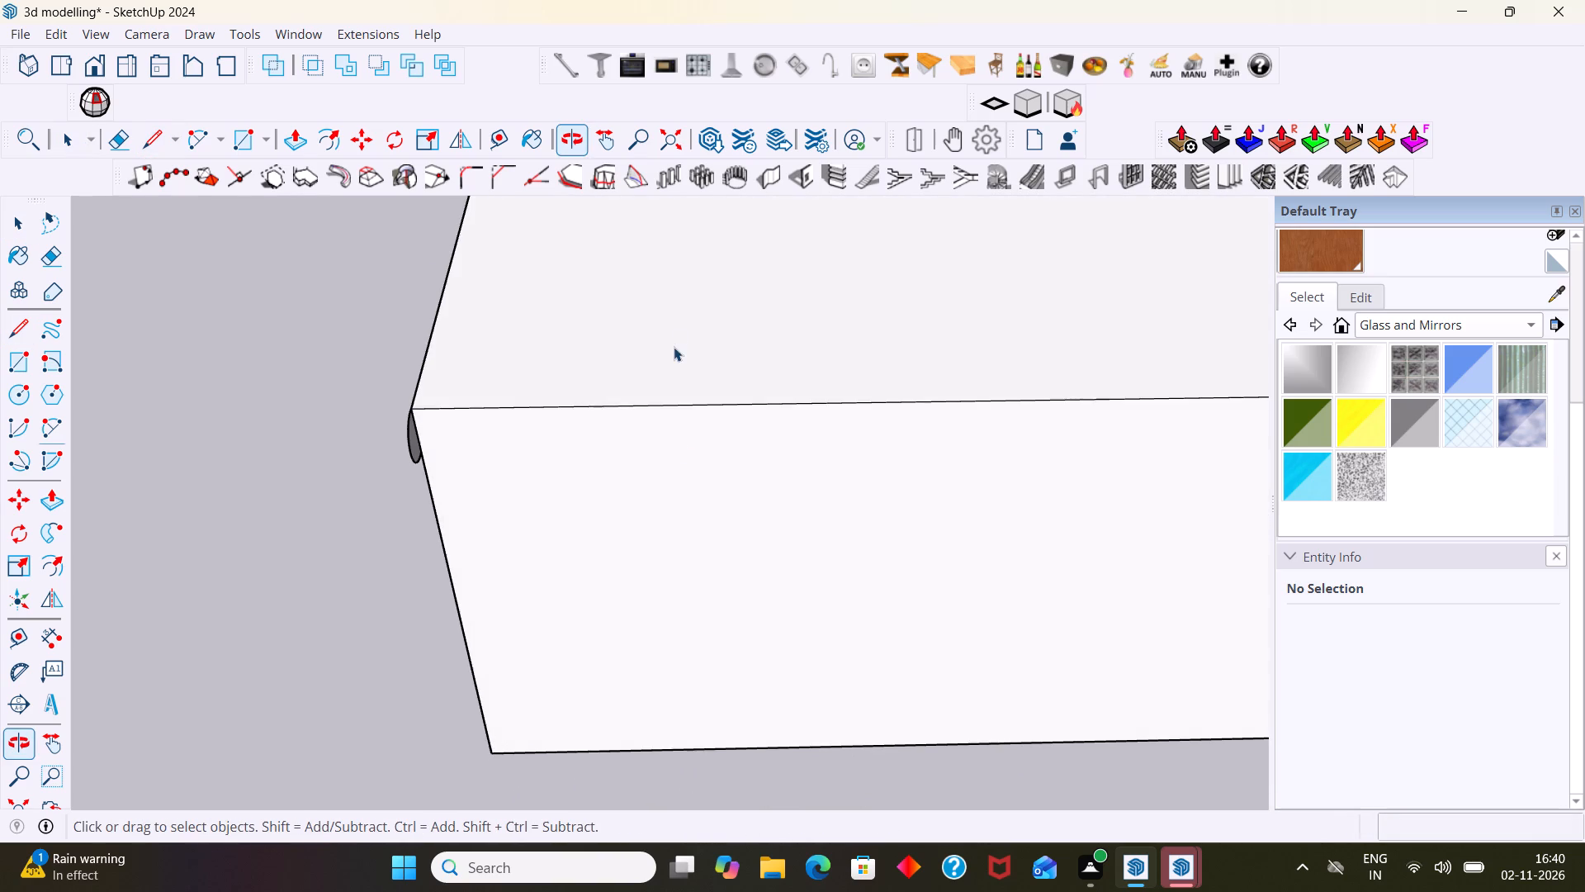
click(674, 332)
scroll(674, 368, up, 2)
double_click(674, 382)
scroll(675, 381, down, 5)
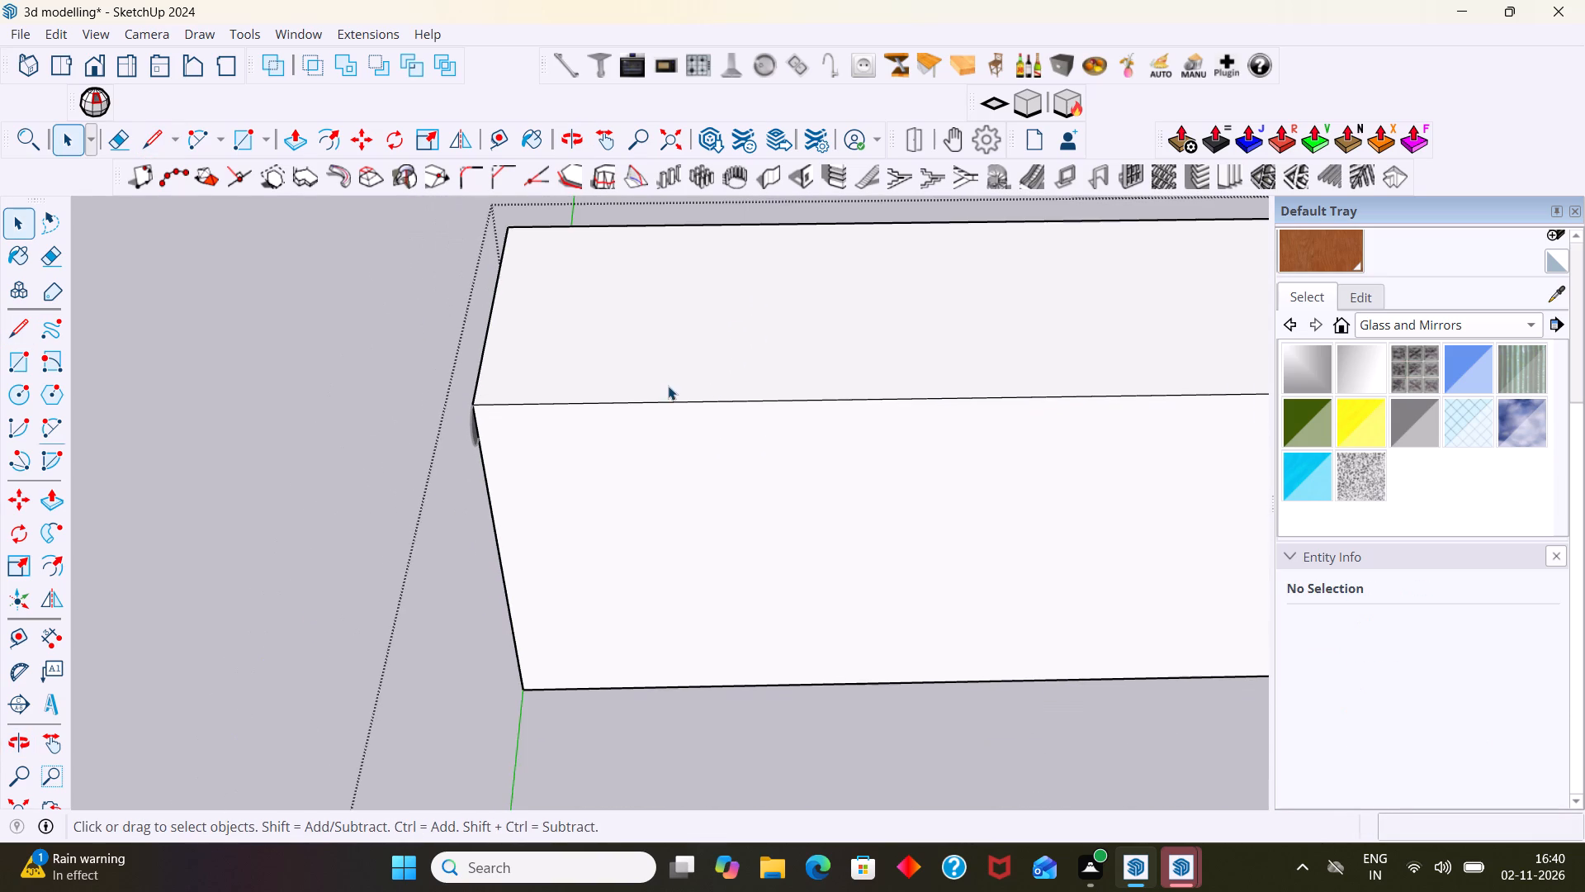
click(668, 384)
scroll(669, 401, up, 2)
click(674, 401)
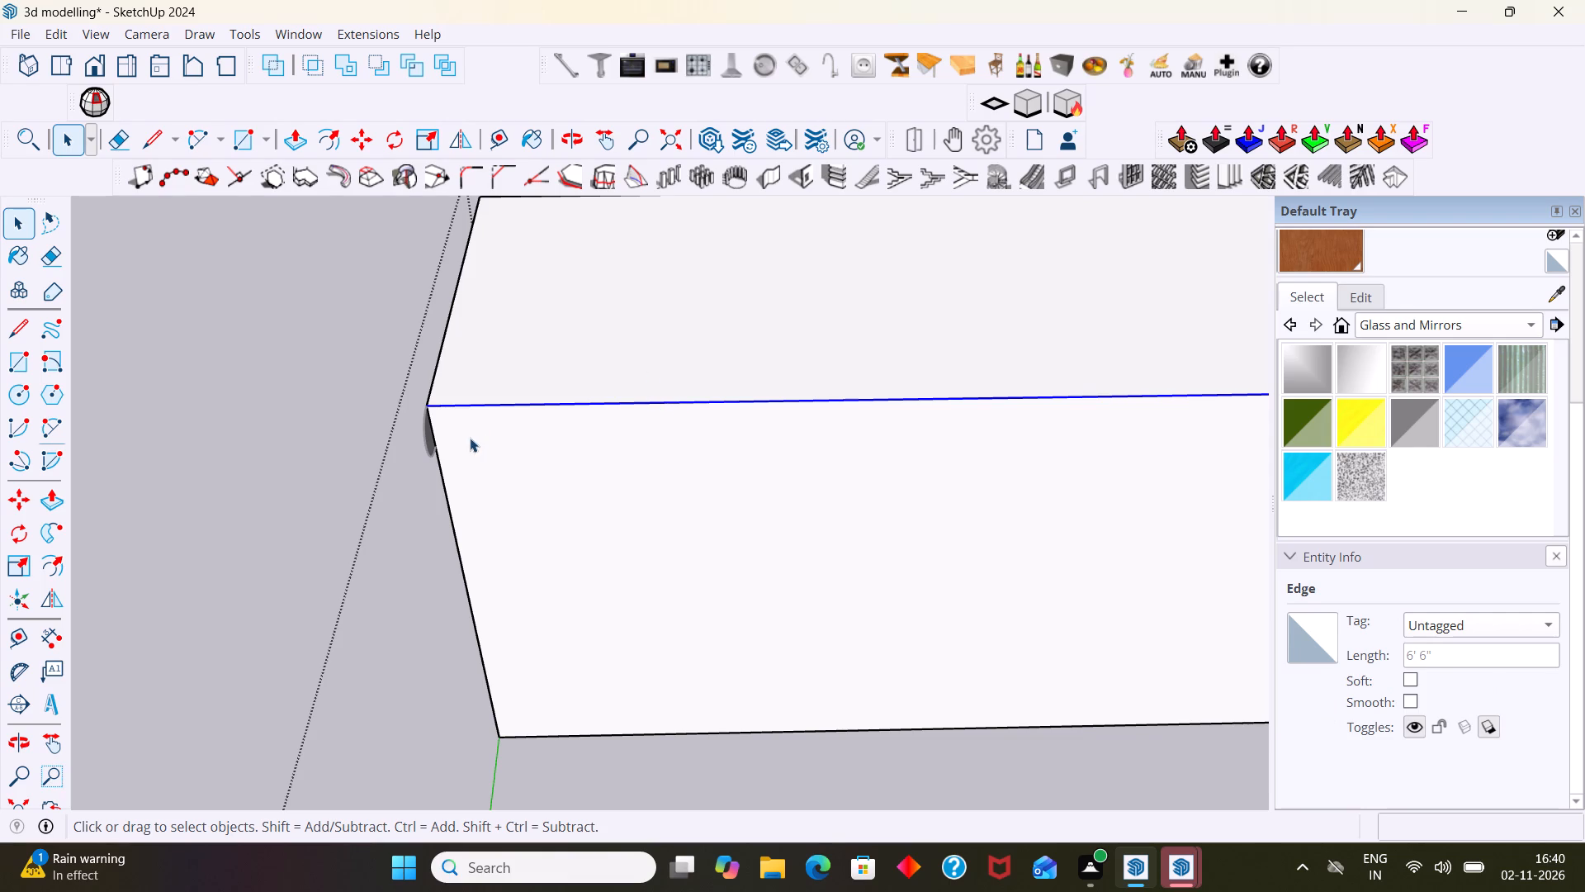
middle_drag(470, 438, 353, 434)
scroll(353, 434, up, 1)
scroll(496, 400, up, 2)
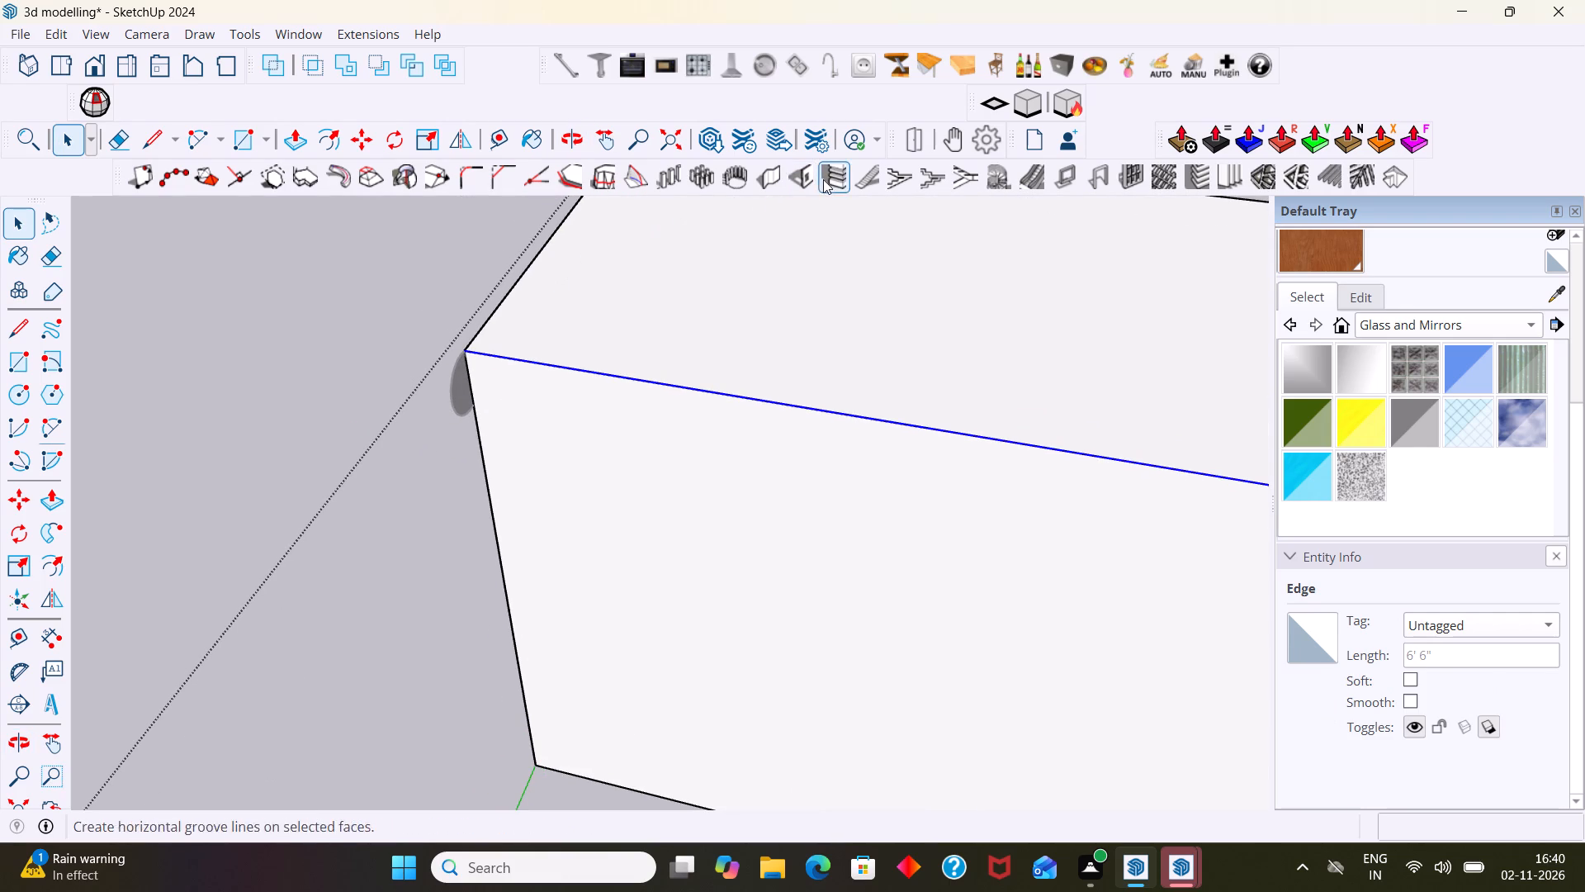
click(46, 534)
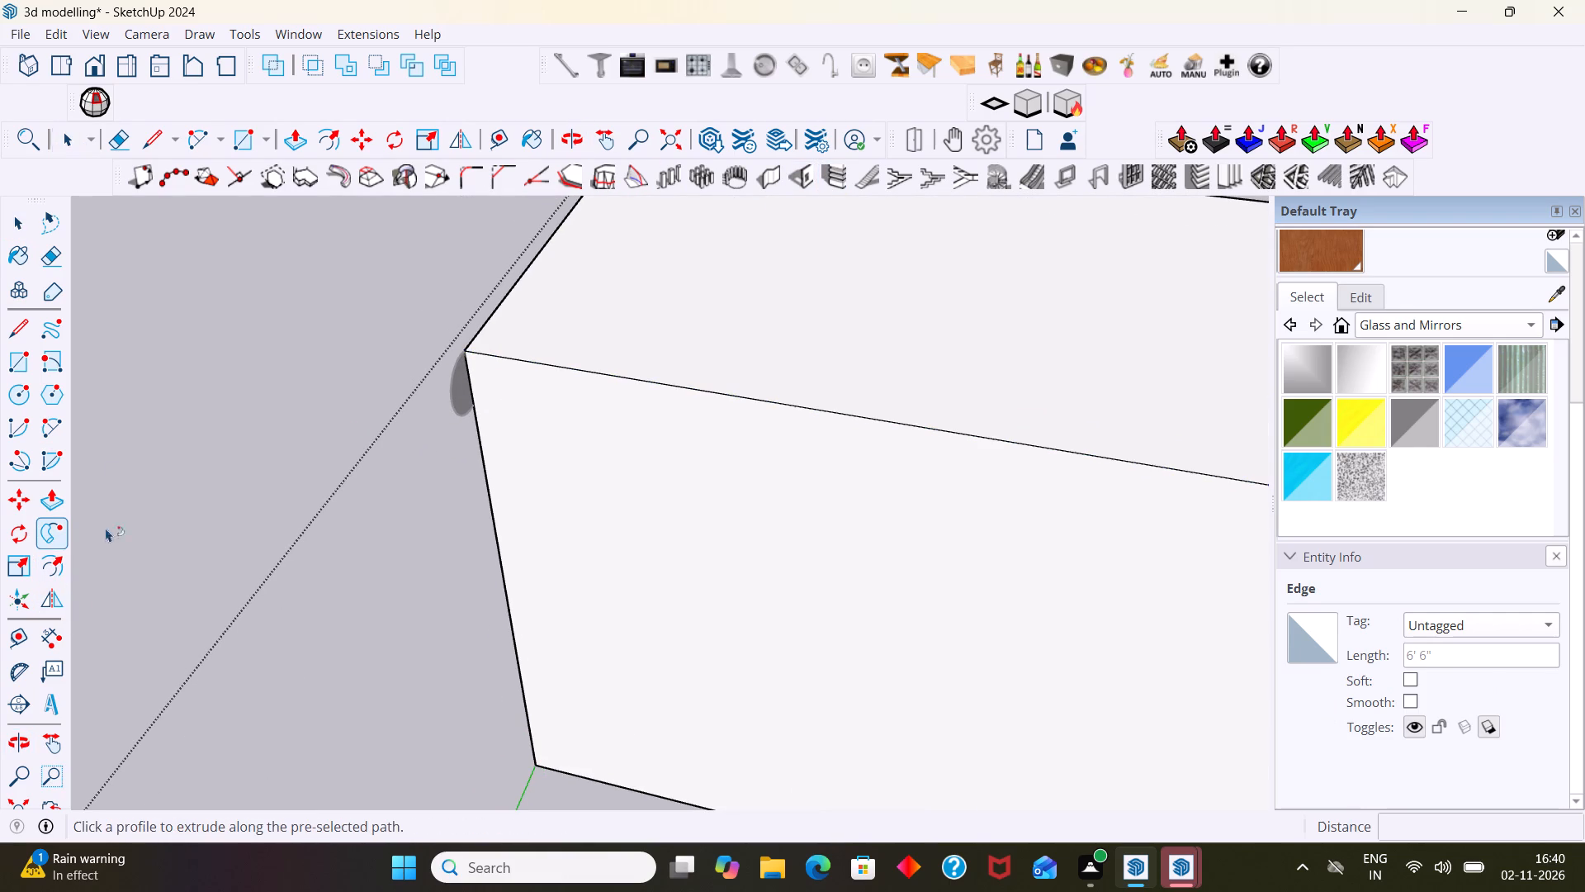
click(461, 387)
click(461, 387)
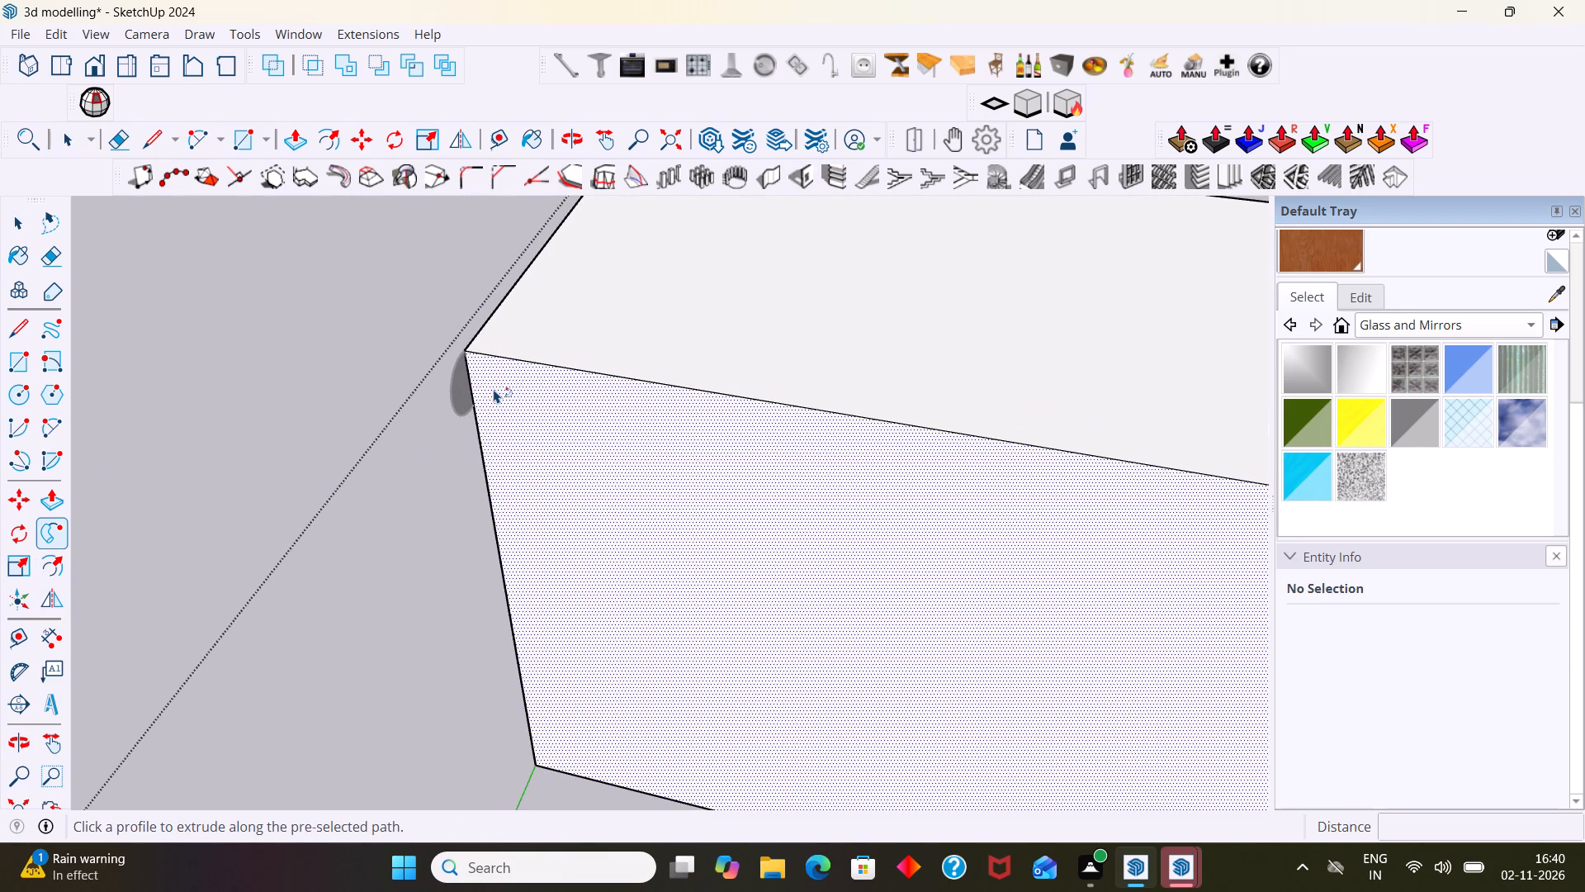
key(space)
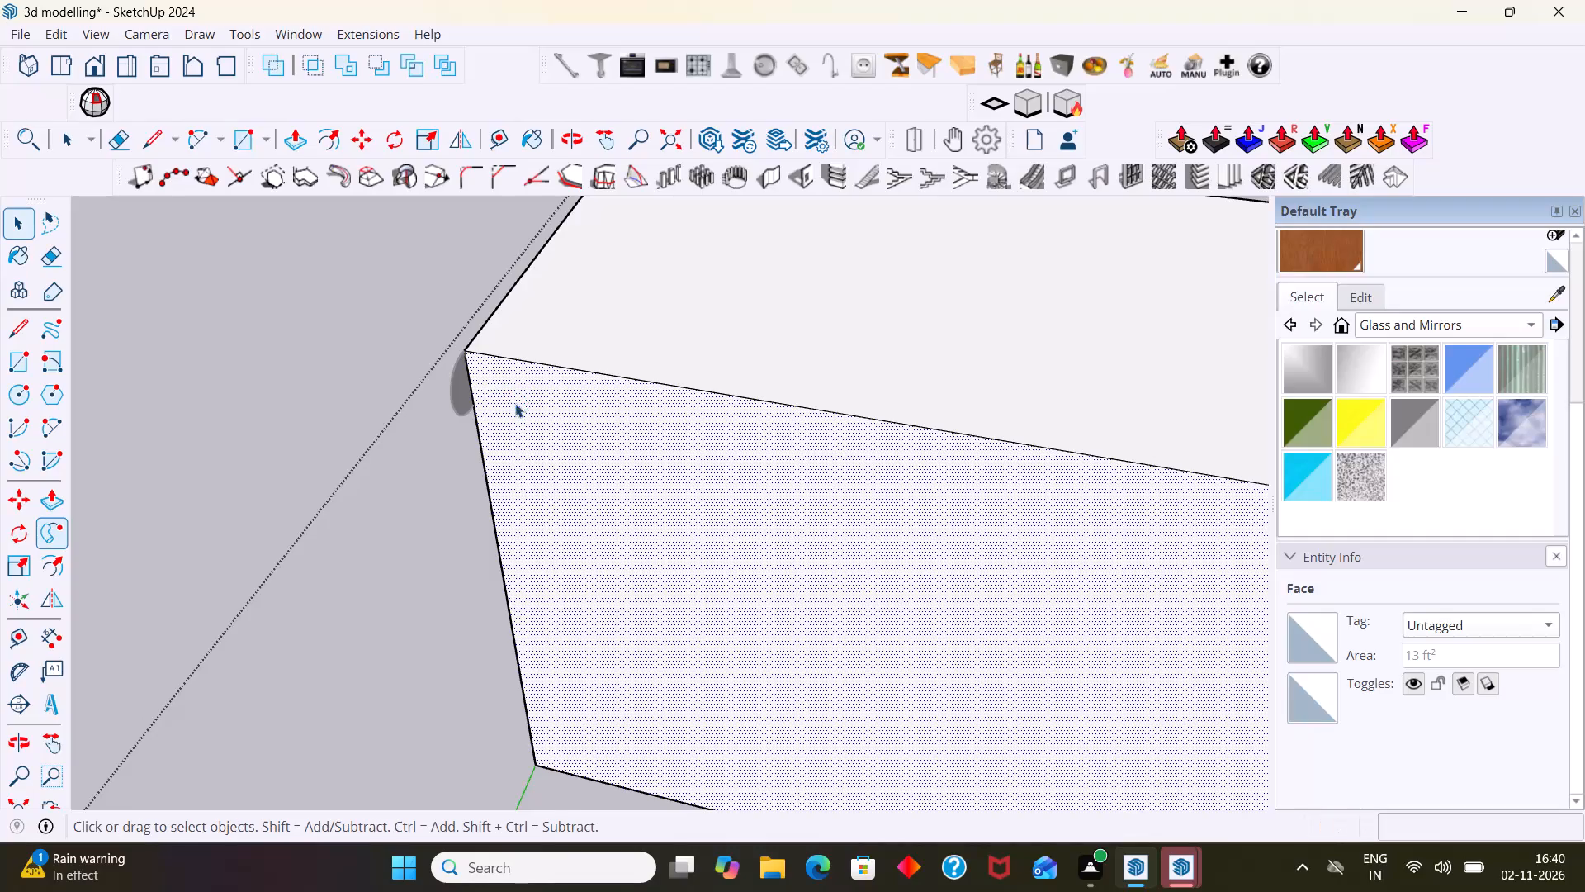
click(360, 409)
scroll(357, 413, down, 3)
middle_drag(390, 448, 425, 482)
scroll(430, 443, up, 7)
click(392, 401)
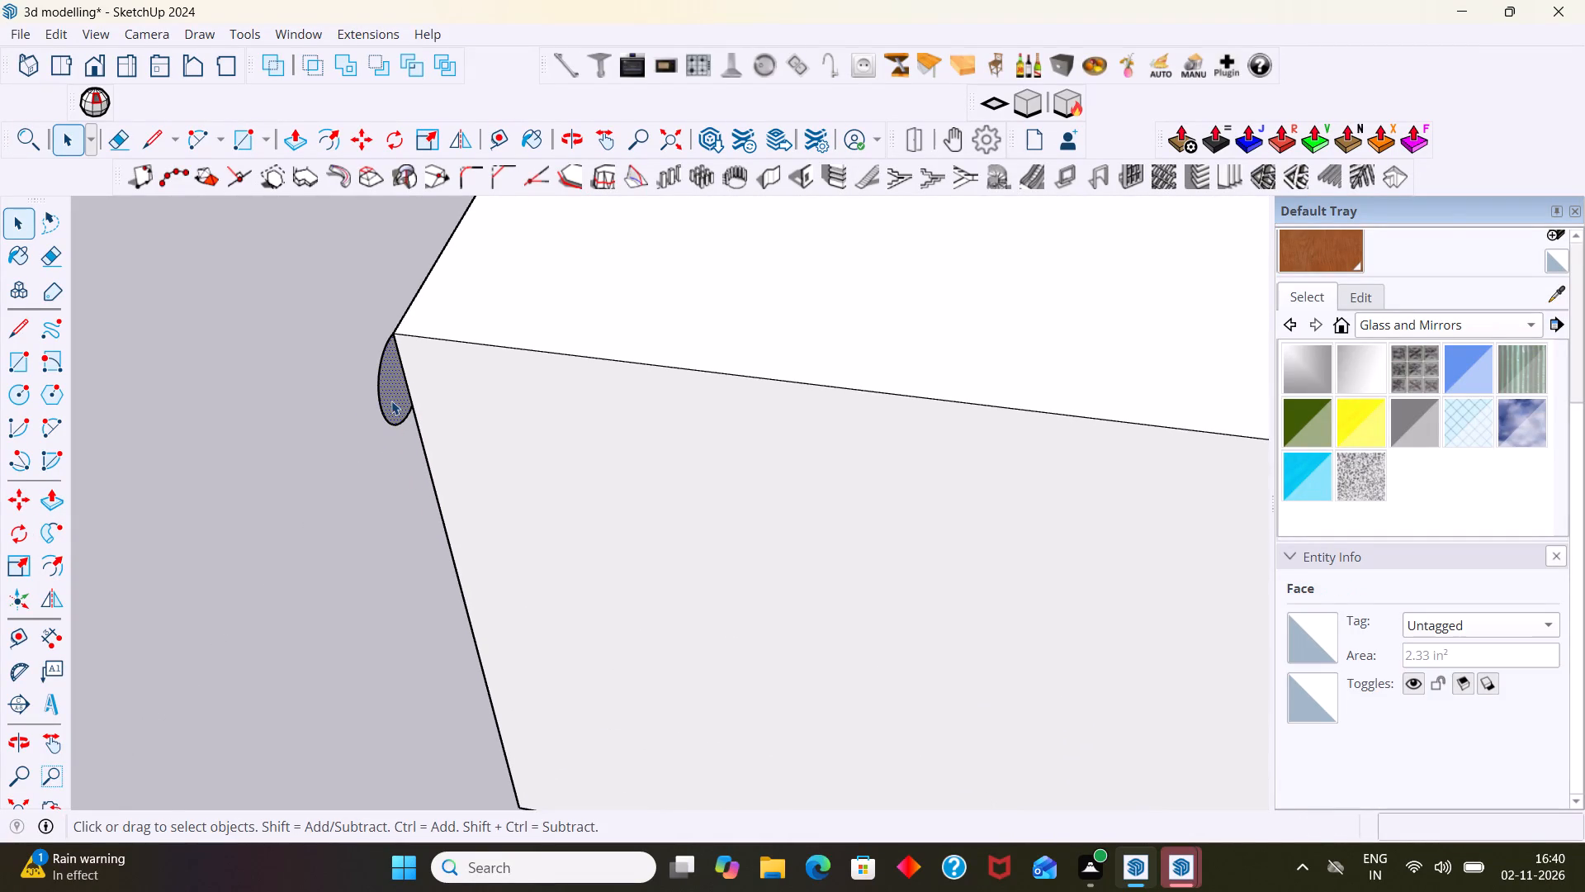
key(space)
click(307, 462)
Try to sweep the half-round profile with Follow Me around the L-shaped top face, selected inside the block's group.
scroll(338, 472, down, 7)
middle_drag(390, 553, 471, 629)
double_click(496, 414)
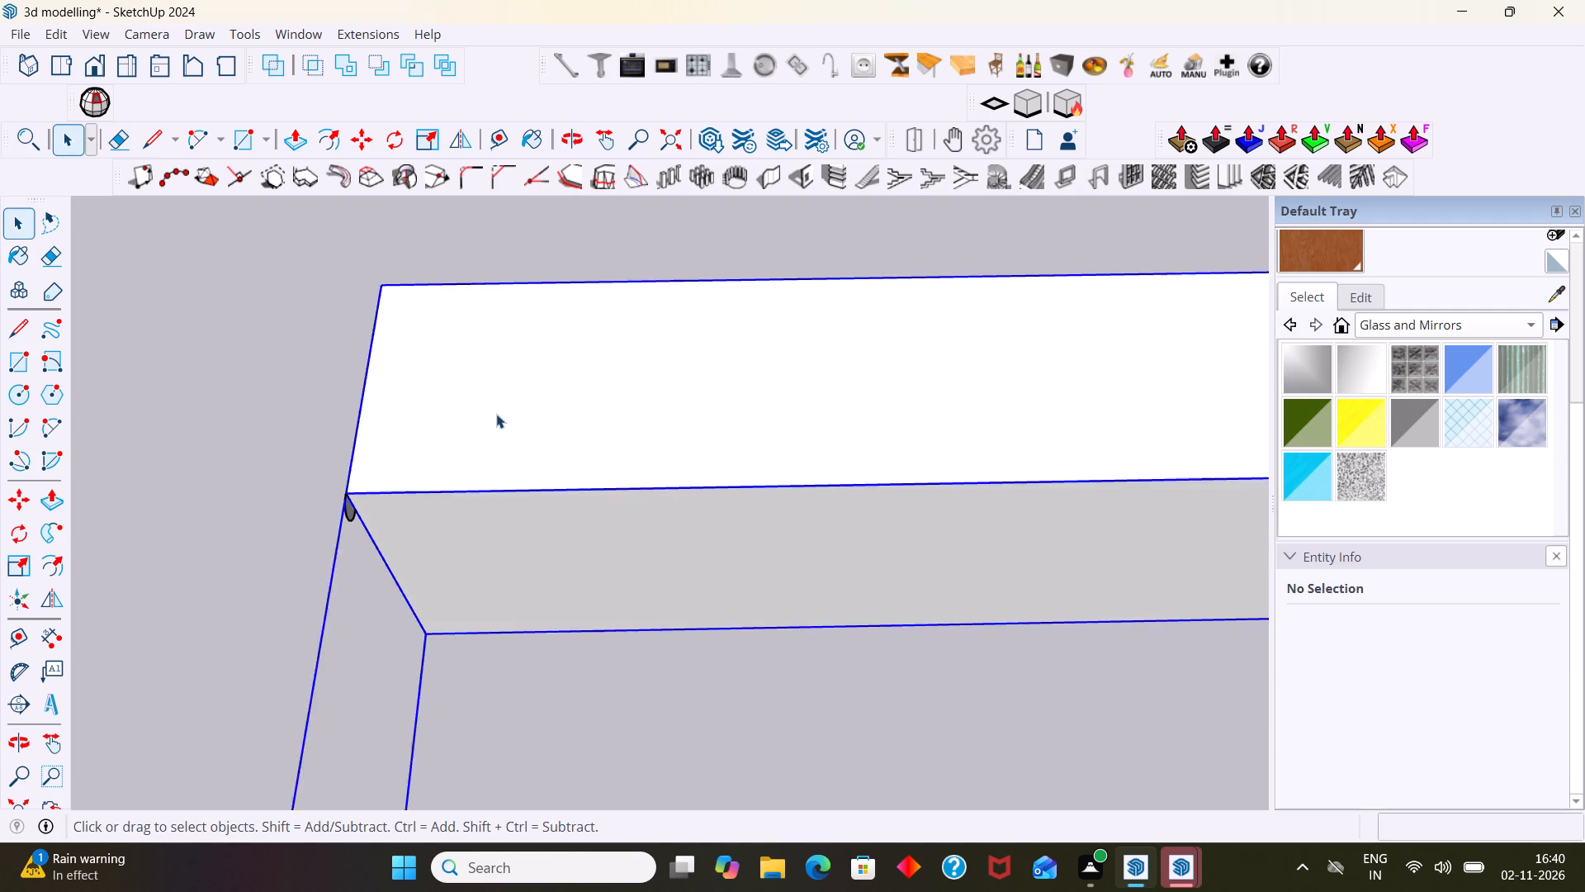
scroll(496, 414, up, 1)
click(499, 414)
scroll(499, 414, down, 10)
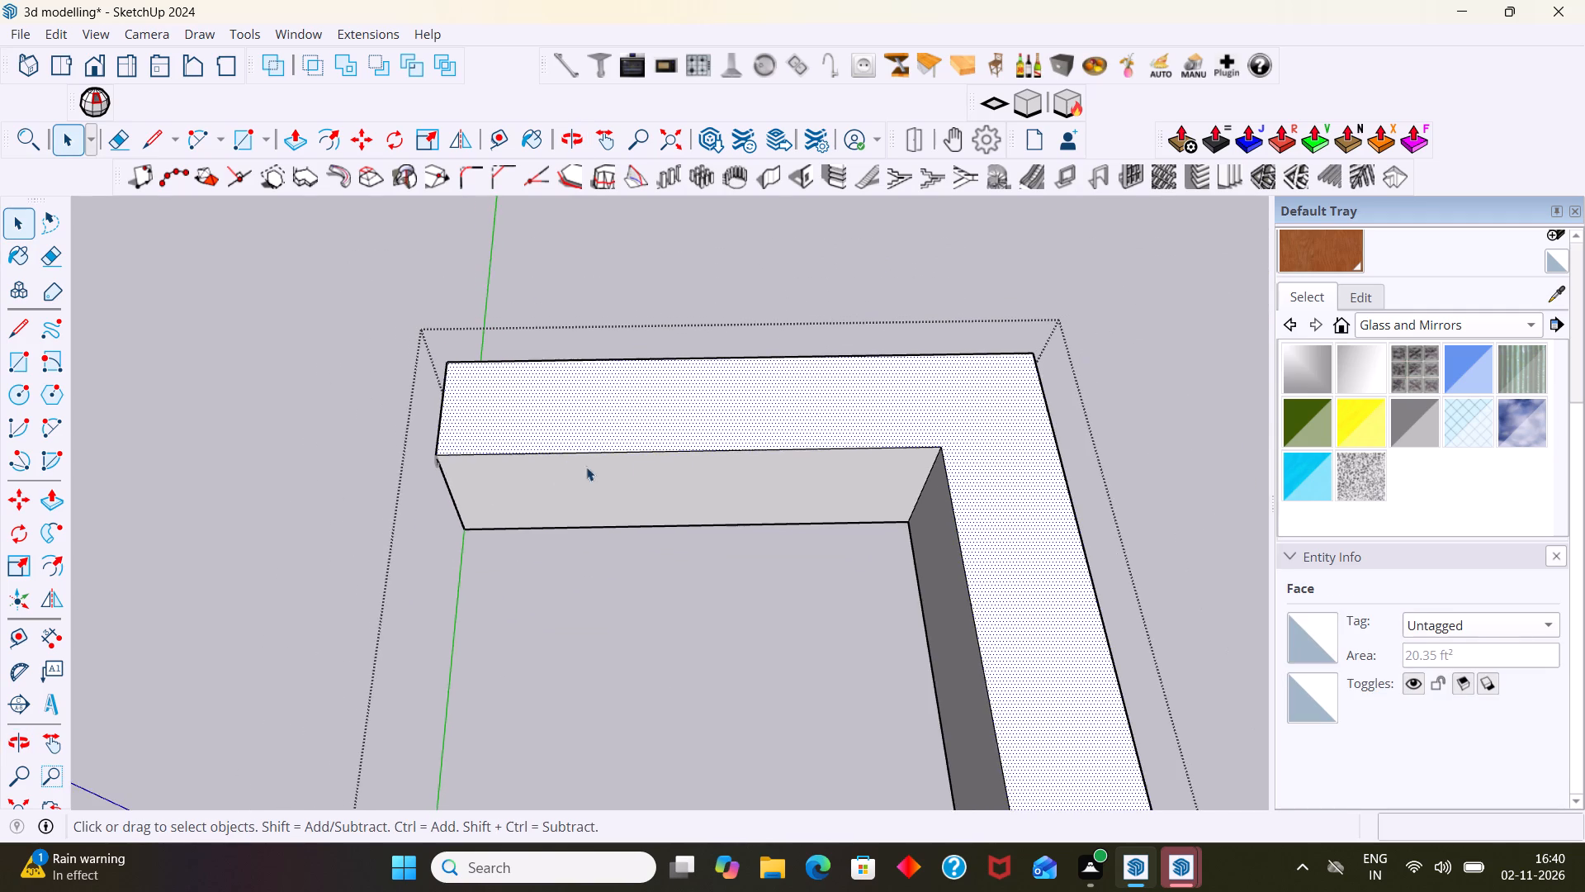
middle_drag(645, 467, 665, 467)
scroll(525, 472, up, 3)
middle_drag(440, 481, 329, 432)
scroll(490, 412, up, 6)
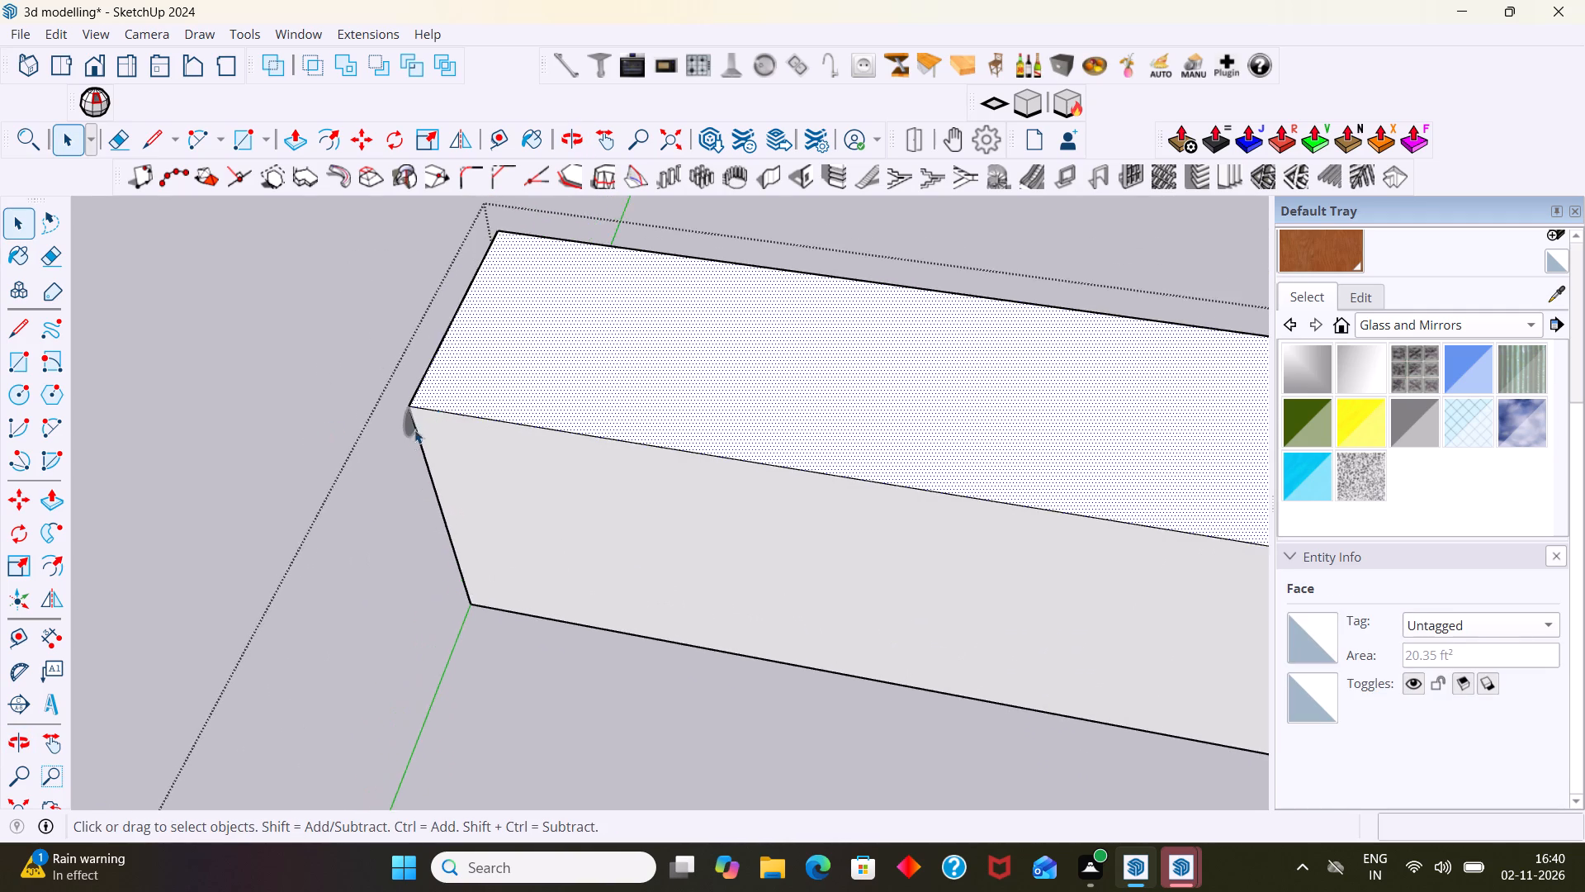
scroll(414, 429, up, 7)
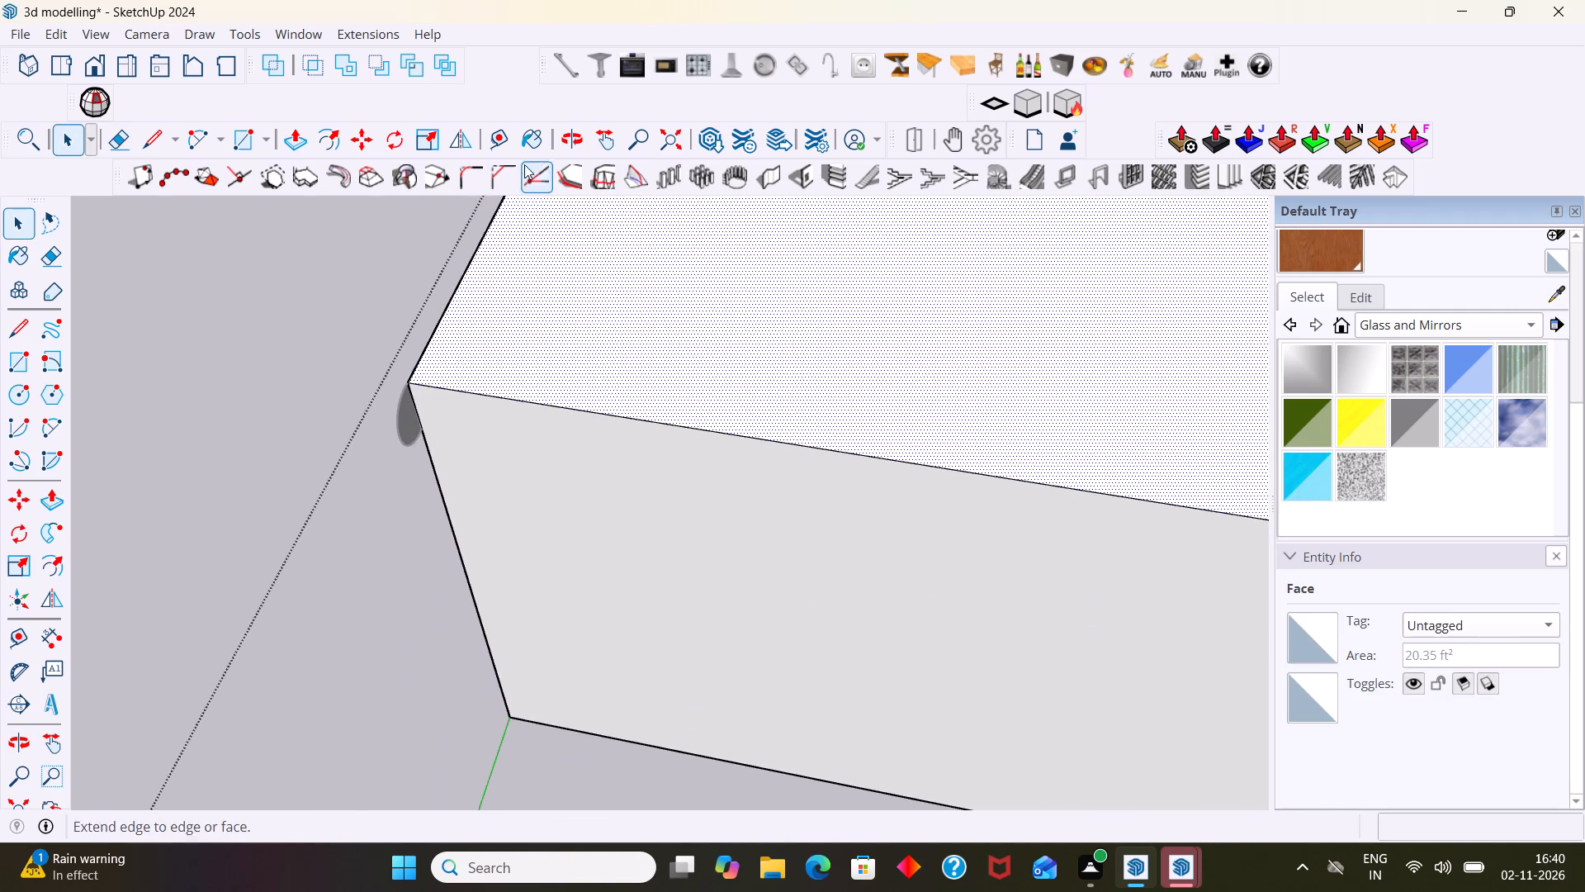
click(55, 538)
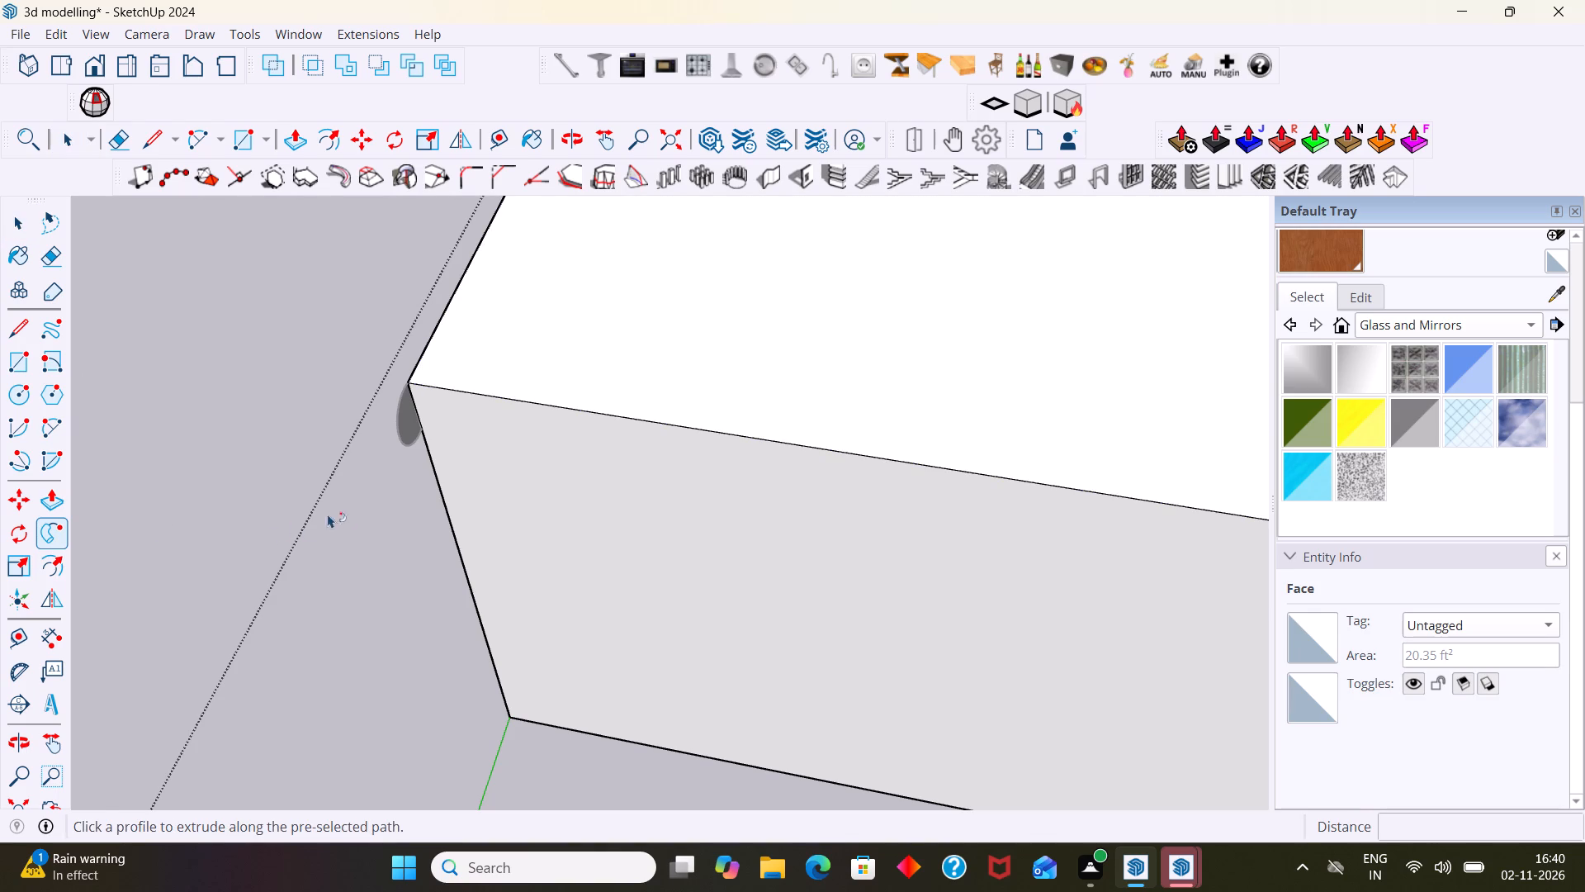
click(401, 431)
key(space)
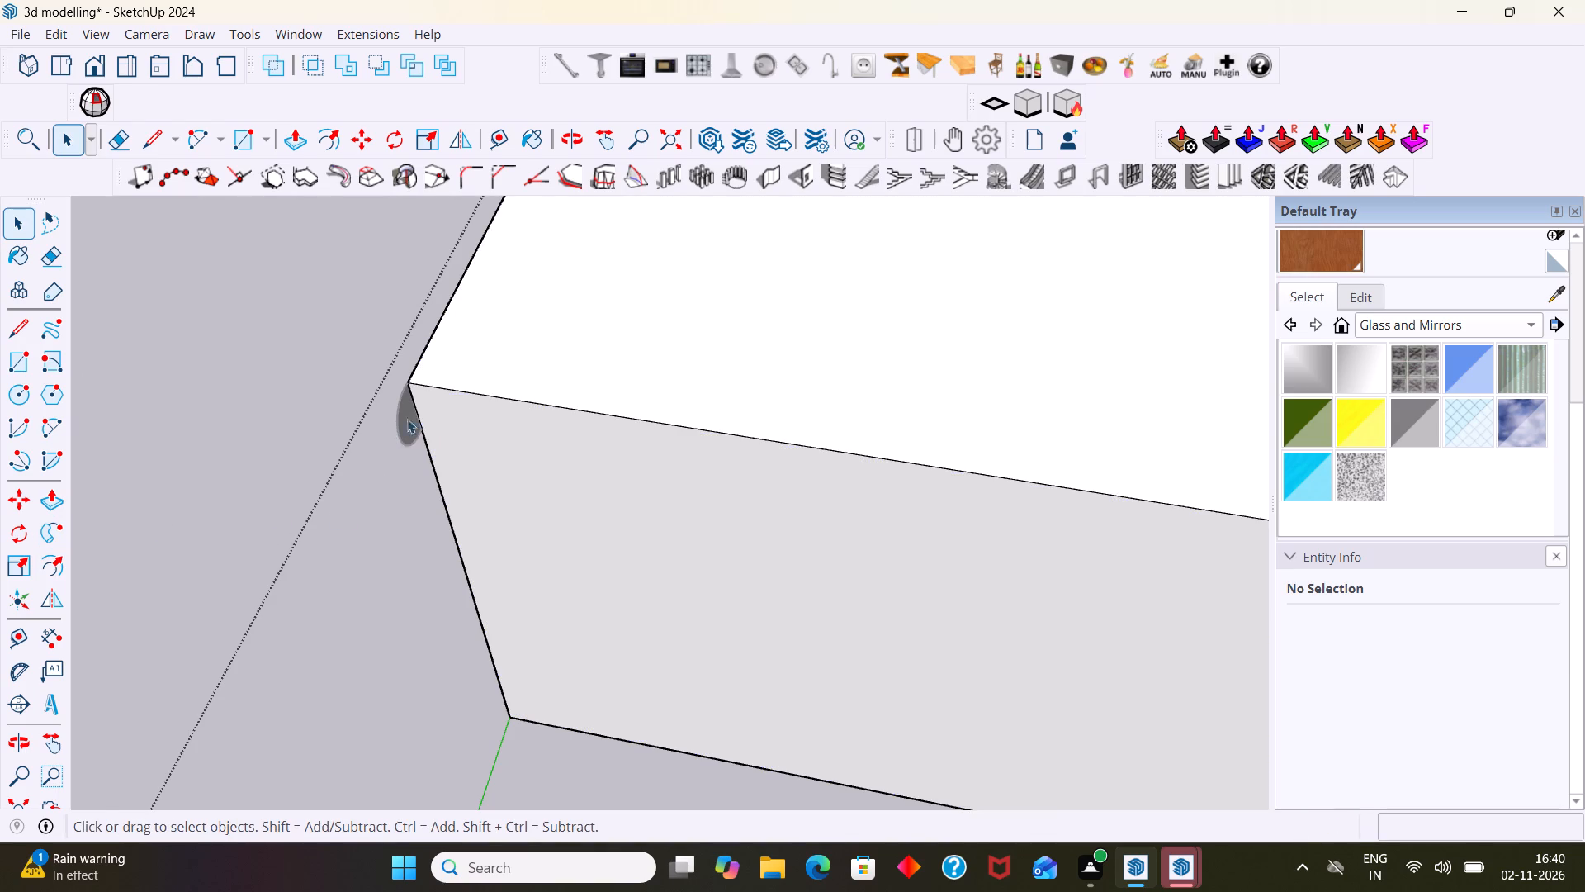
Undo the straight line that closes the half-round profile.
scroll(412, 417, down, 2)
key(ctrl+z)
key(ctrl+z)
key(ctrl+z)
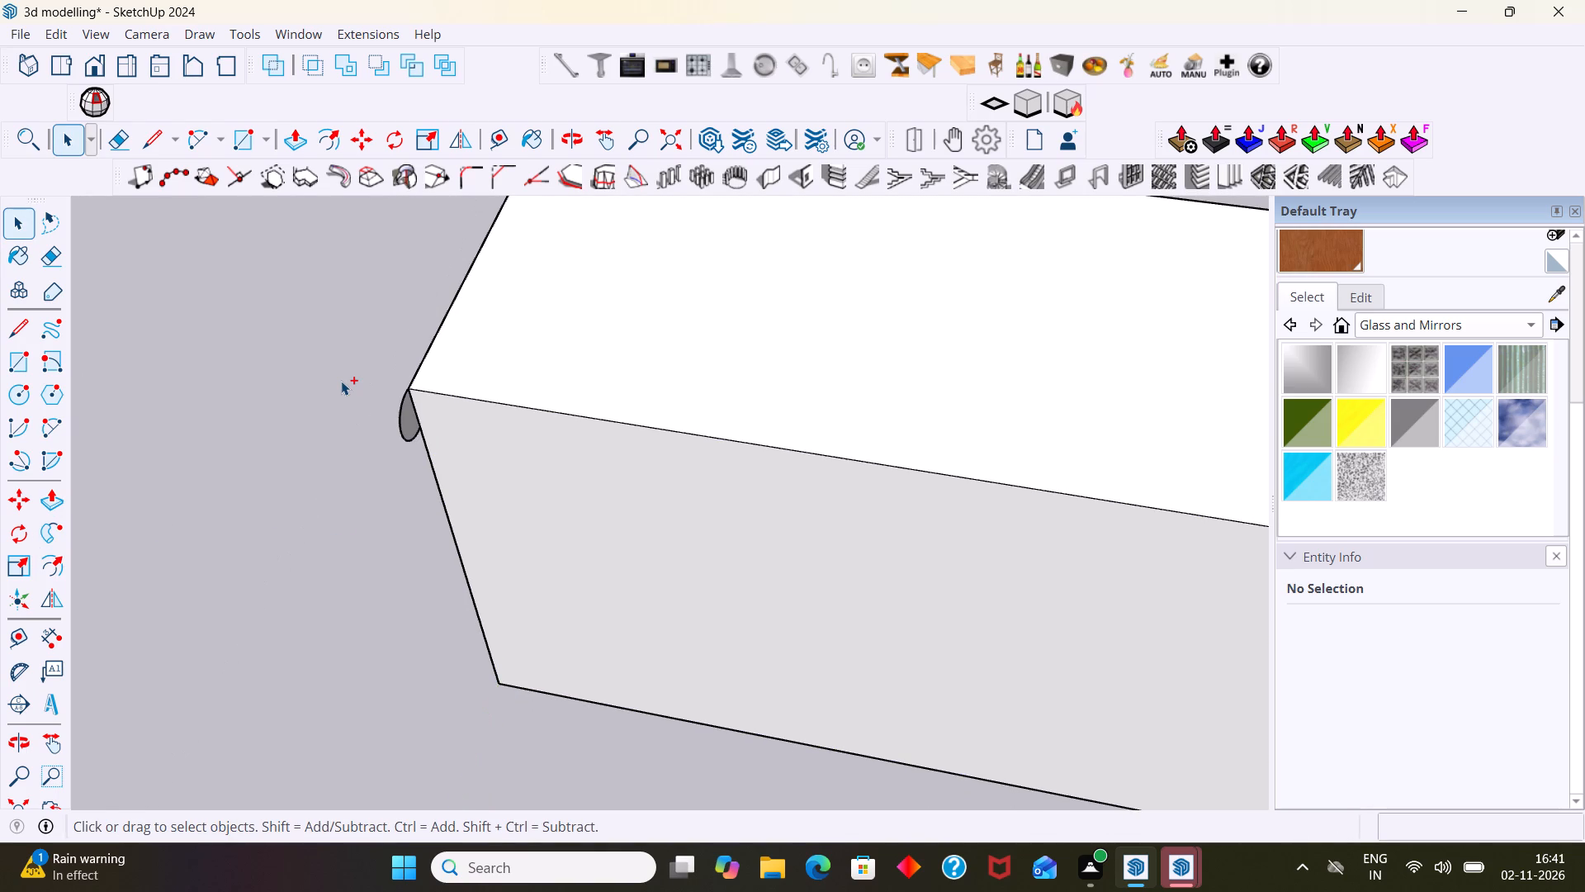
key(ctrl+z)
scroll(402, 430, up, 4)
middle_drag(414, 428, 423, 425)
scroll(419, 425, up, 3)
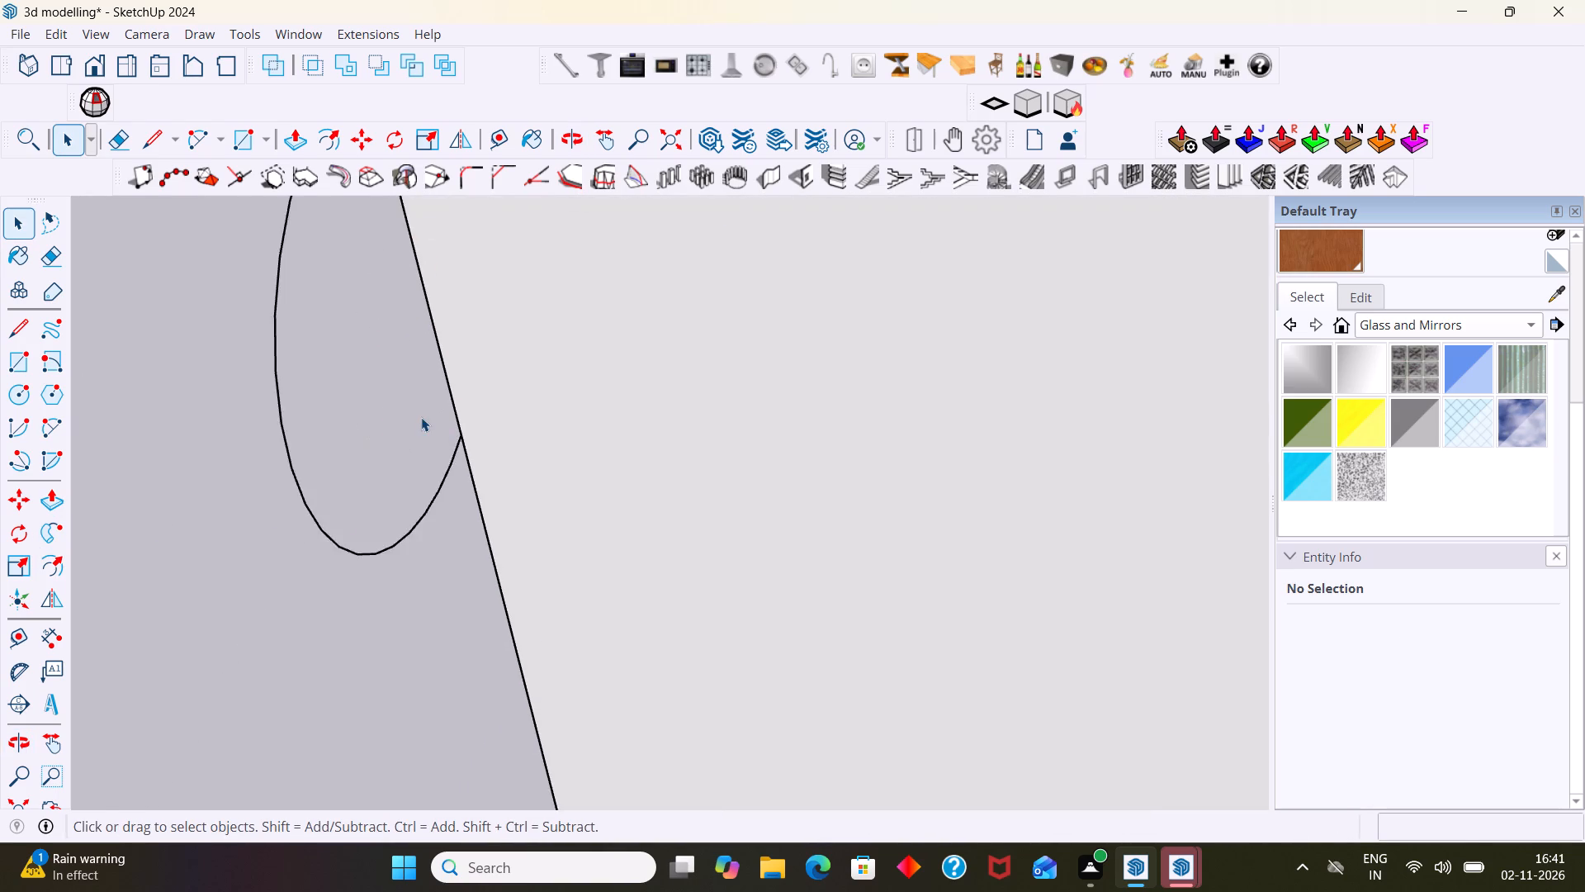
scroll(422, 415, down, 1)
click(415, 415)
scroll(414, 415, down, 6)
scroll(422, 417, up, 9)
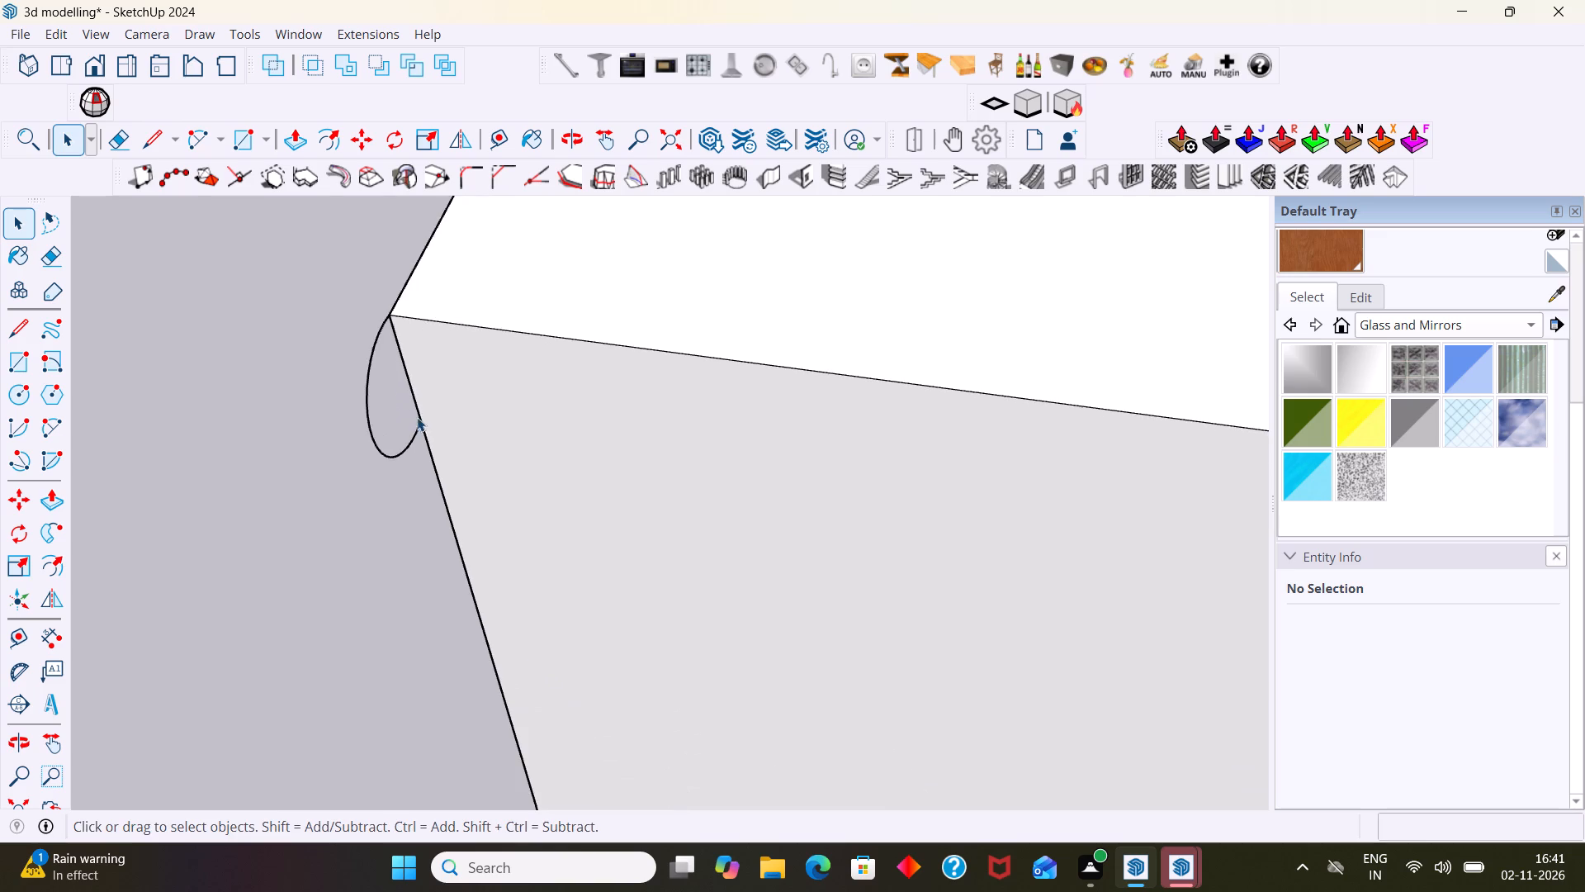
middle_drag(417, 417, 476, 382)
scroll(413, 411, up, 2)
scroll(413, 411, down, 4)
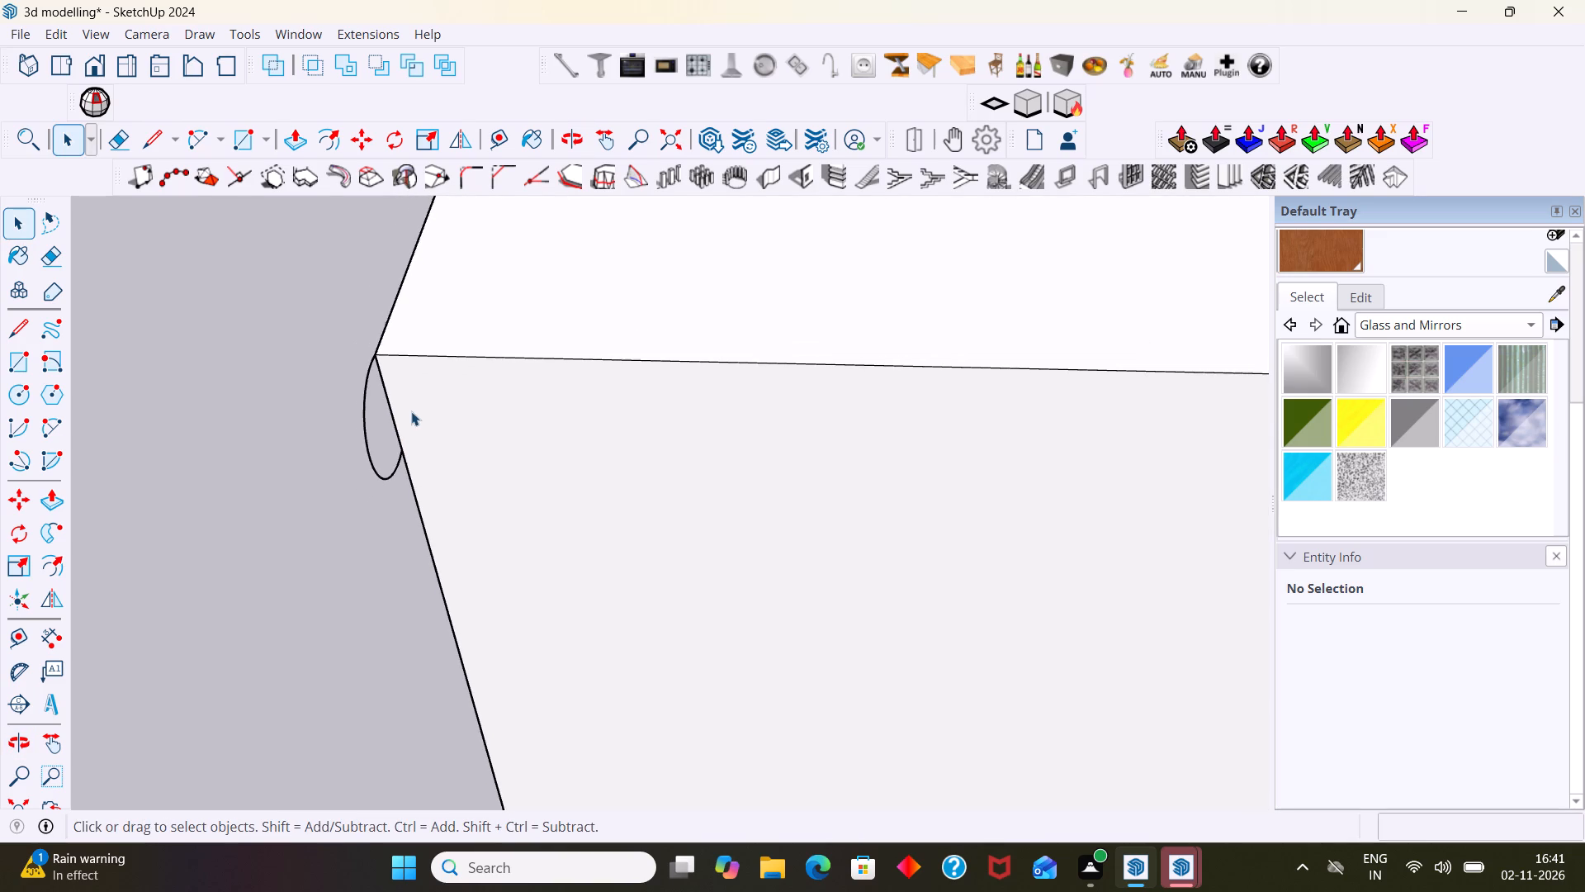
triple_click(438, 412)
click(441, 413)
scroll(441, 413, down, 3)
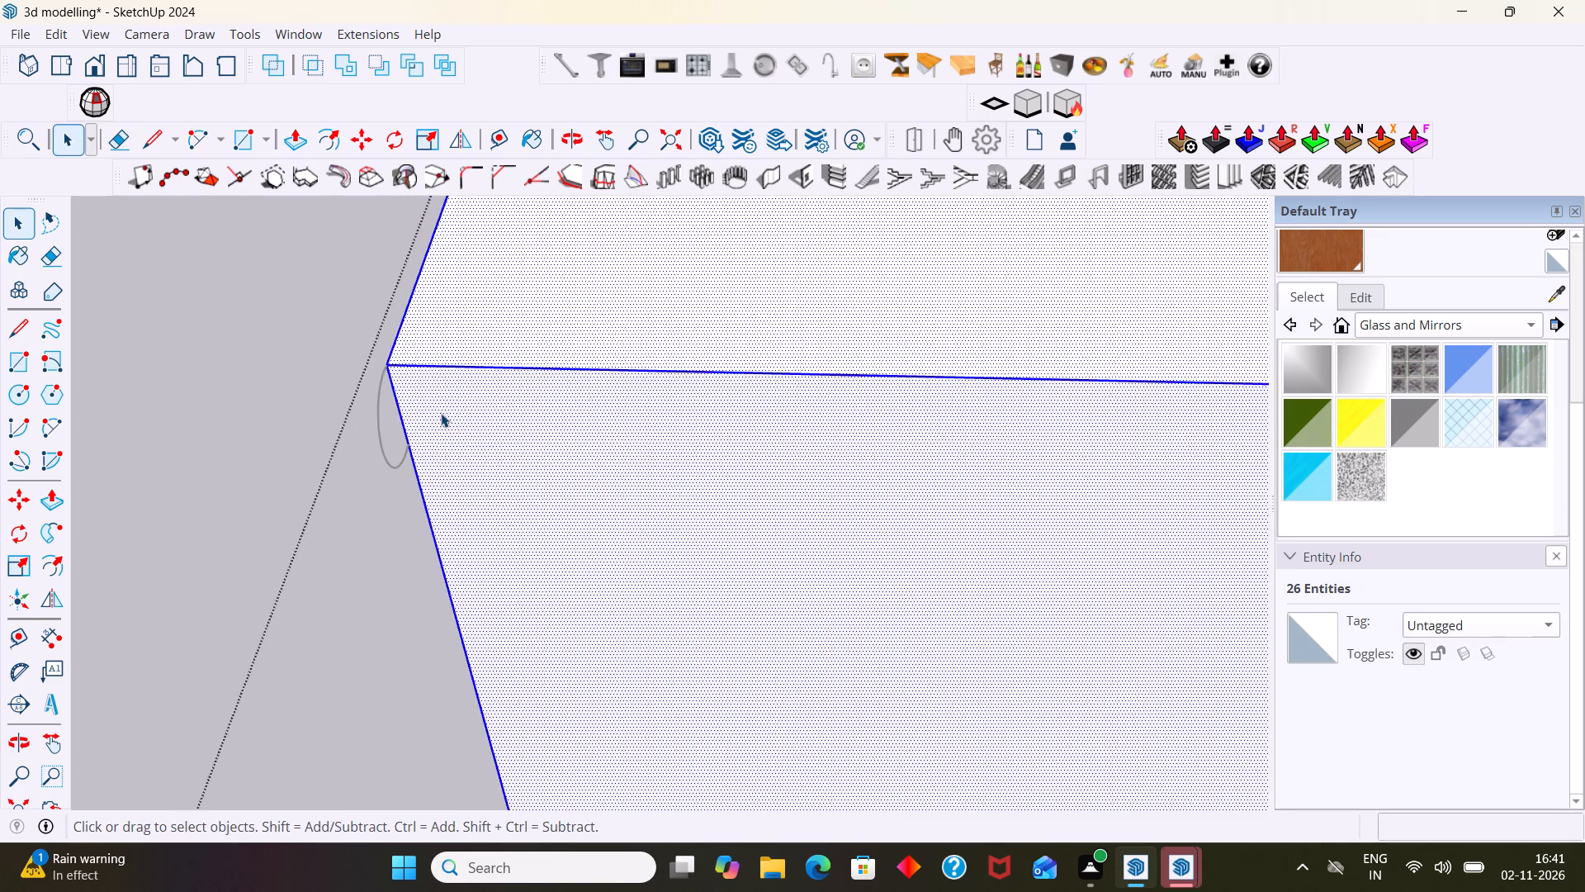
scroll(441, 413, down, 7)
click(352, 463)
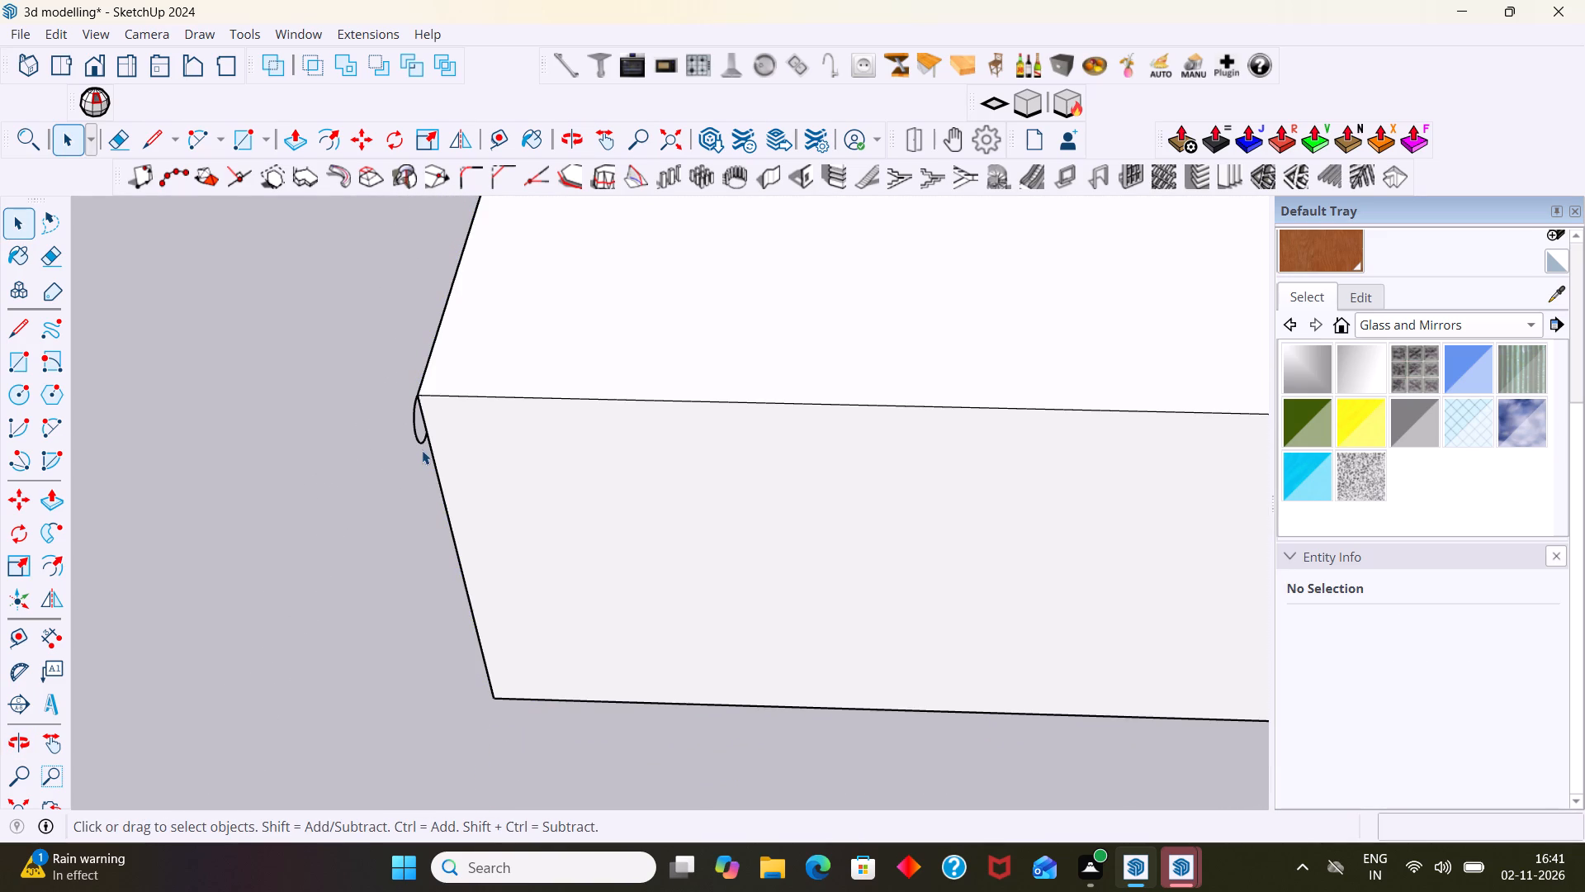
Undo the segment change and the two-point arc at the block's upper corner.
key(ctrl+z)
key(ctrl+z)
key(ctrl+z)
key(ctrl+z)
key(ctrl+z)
Draw a two-point arc about 2 7/16" long with a 1" bulge at the block's upper inner corner, inside its group.
scroll(435, 443, down, 2)
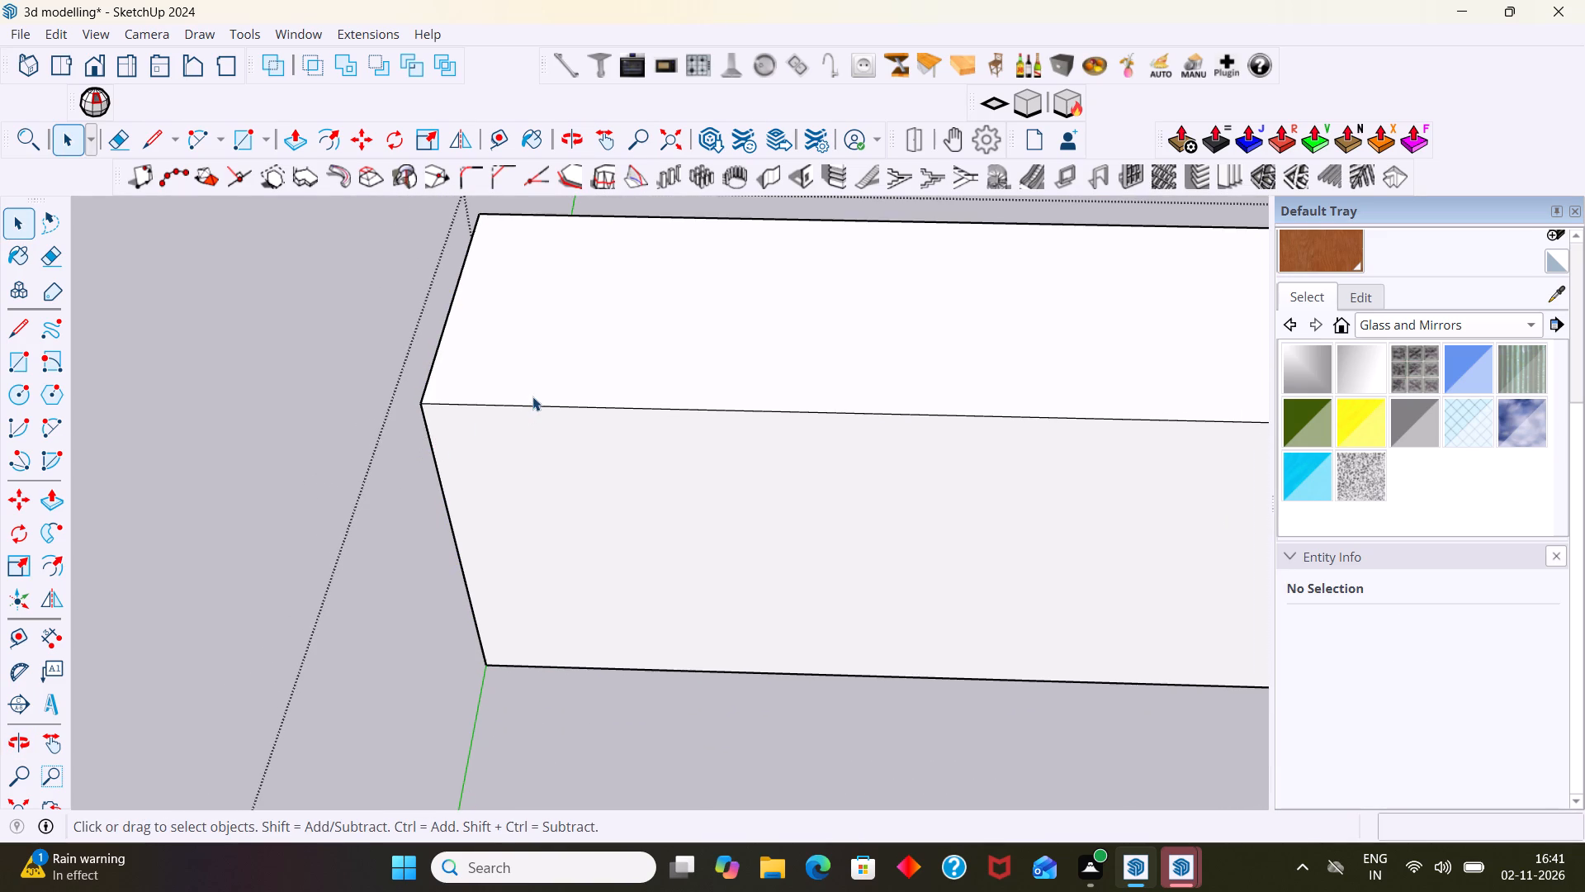
triple_click(532, 396)
click(528, 412)
click(331, 486)
scroll(410, 450, down, 7)
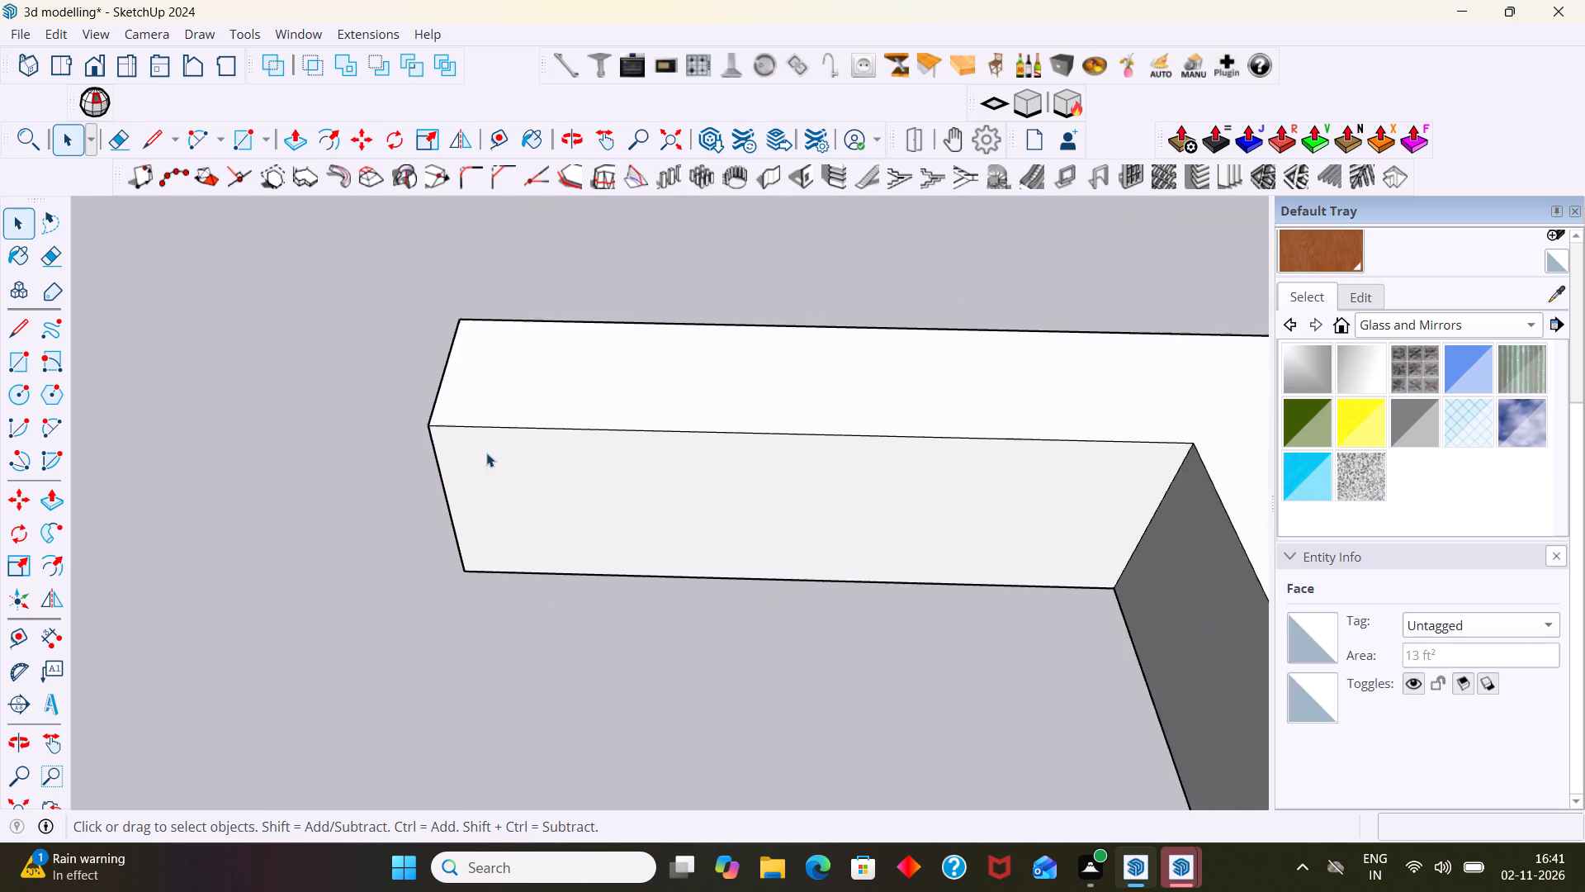
scroll(486, 453, down, 3)
triple_click(545, 447)
scroll(545, 447, up, 5)
click(544, 447)
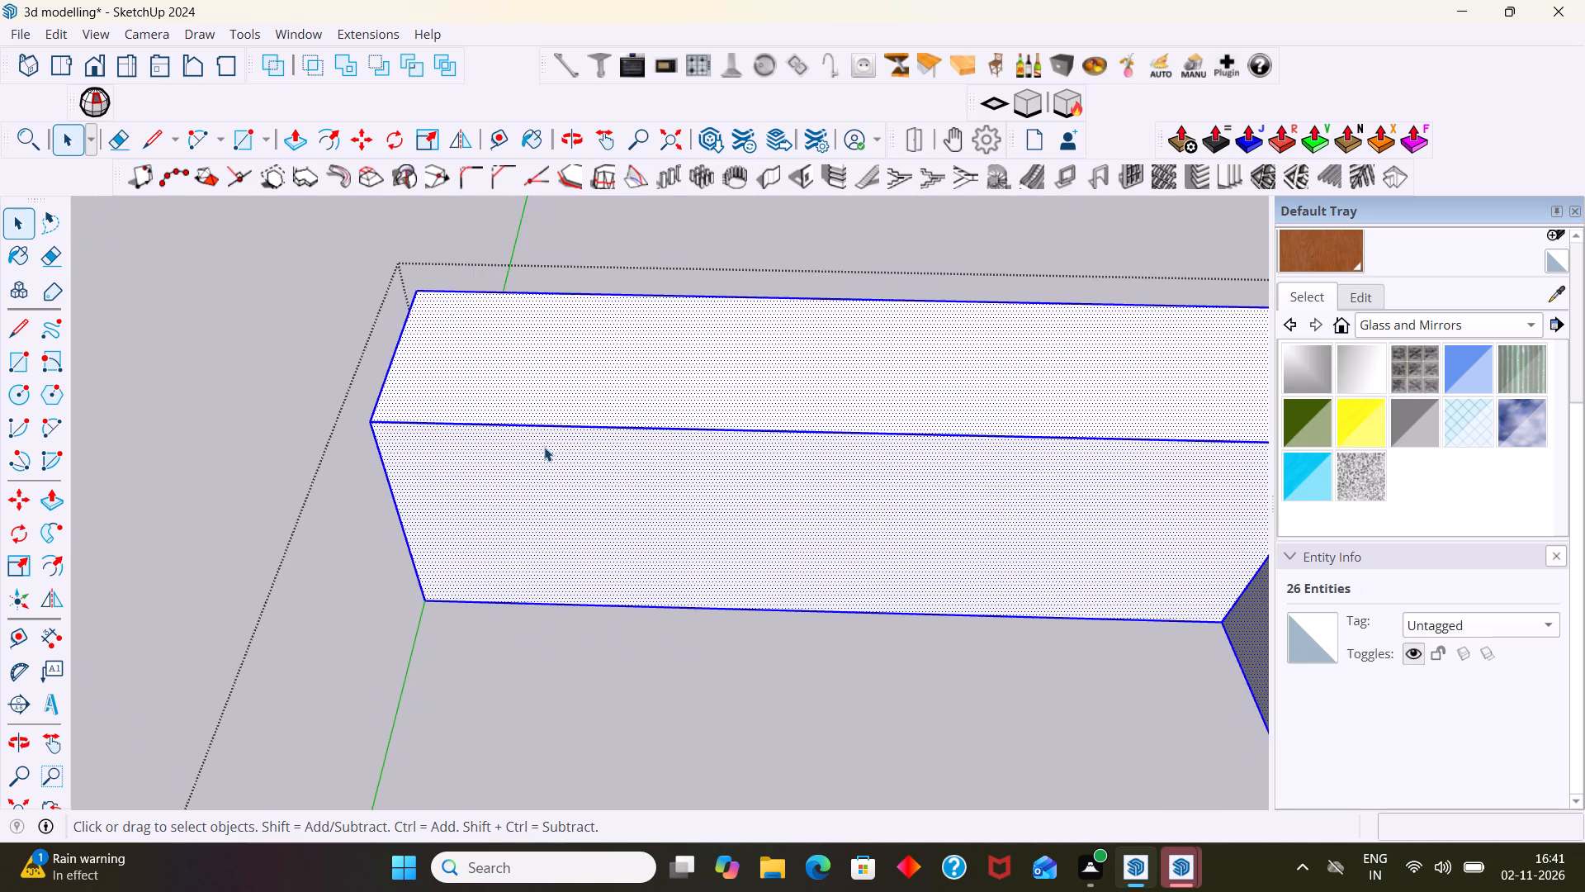
scroll(437, 478, up, 6)
middle_drag(437, 478, 312, 473)
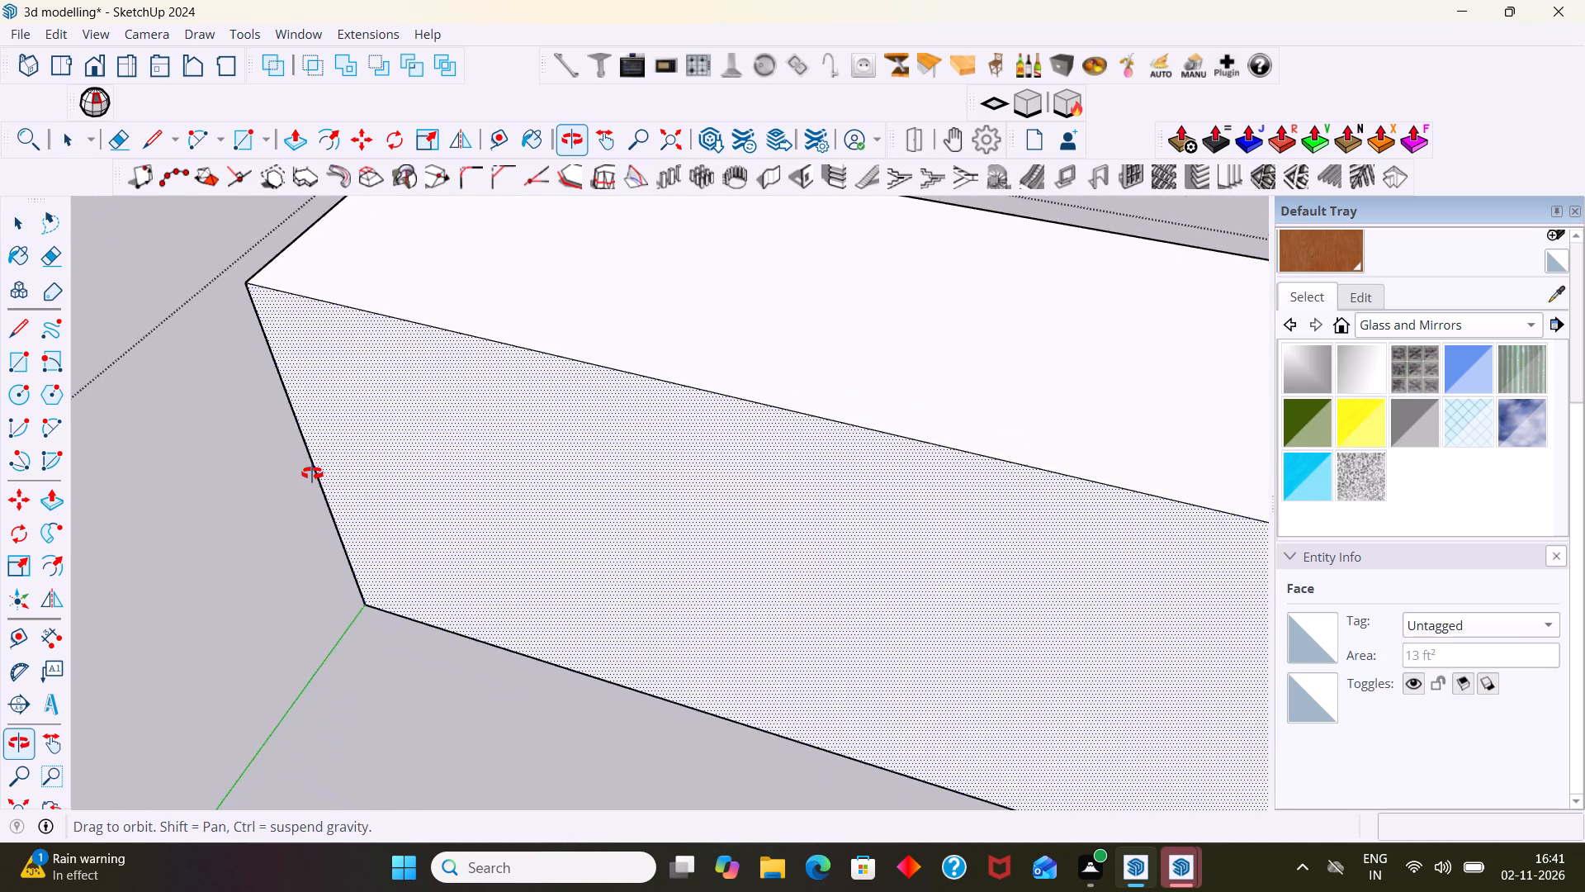
middle_drag(312, 473, 439, 461)
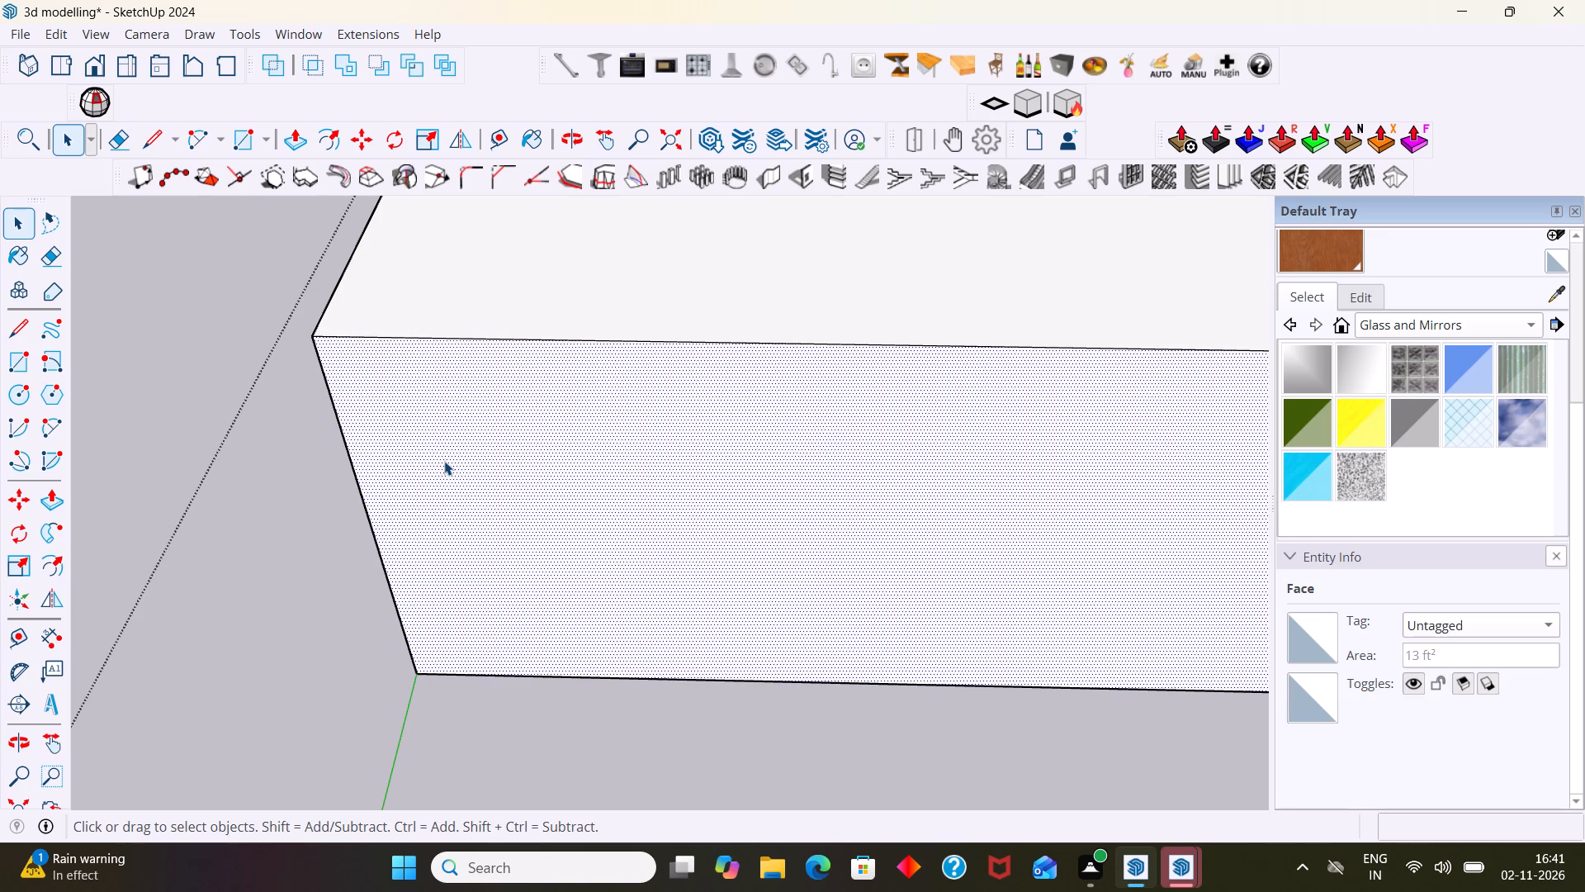
key(a)
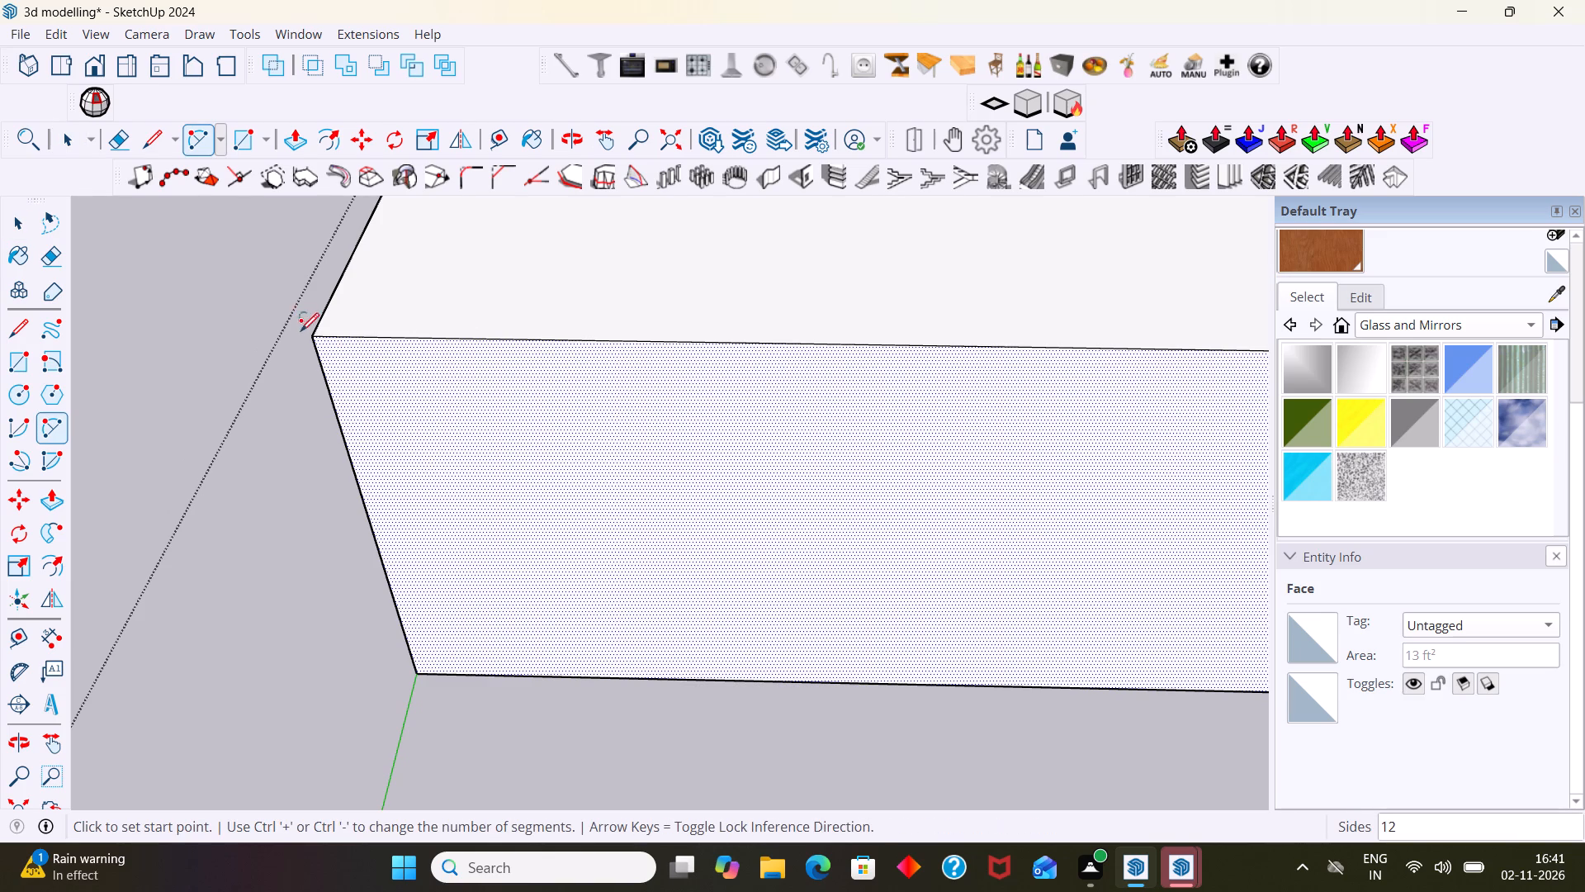
click(313, 339)
scroll(318, 384, up, 5)
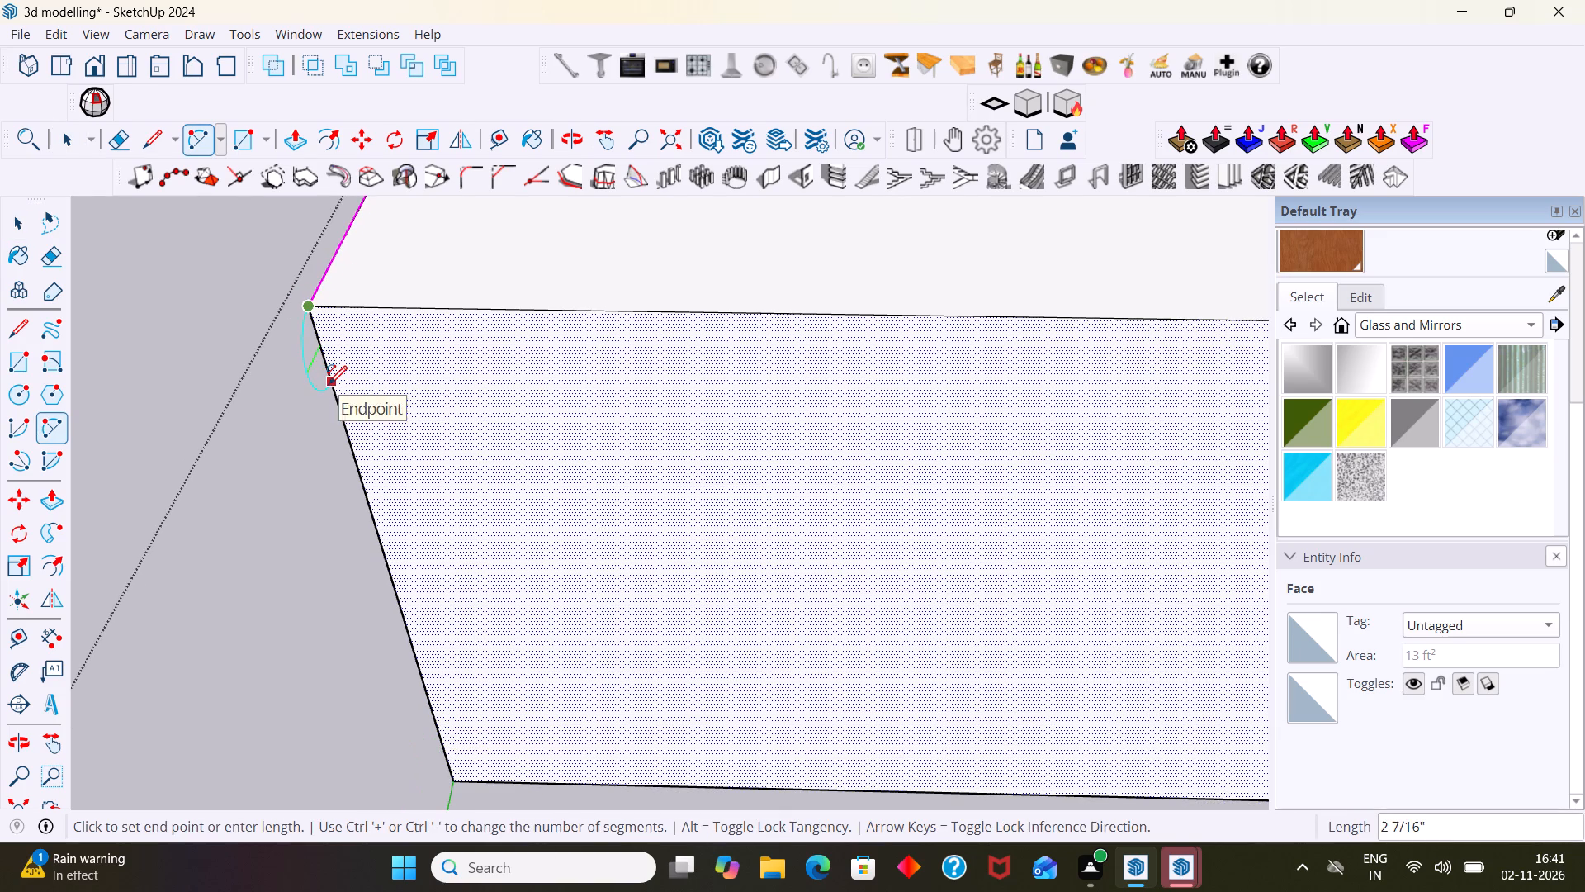
click(329, 384)
scroll(330, 382, up, 3)
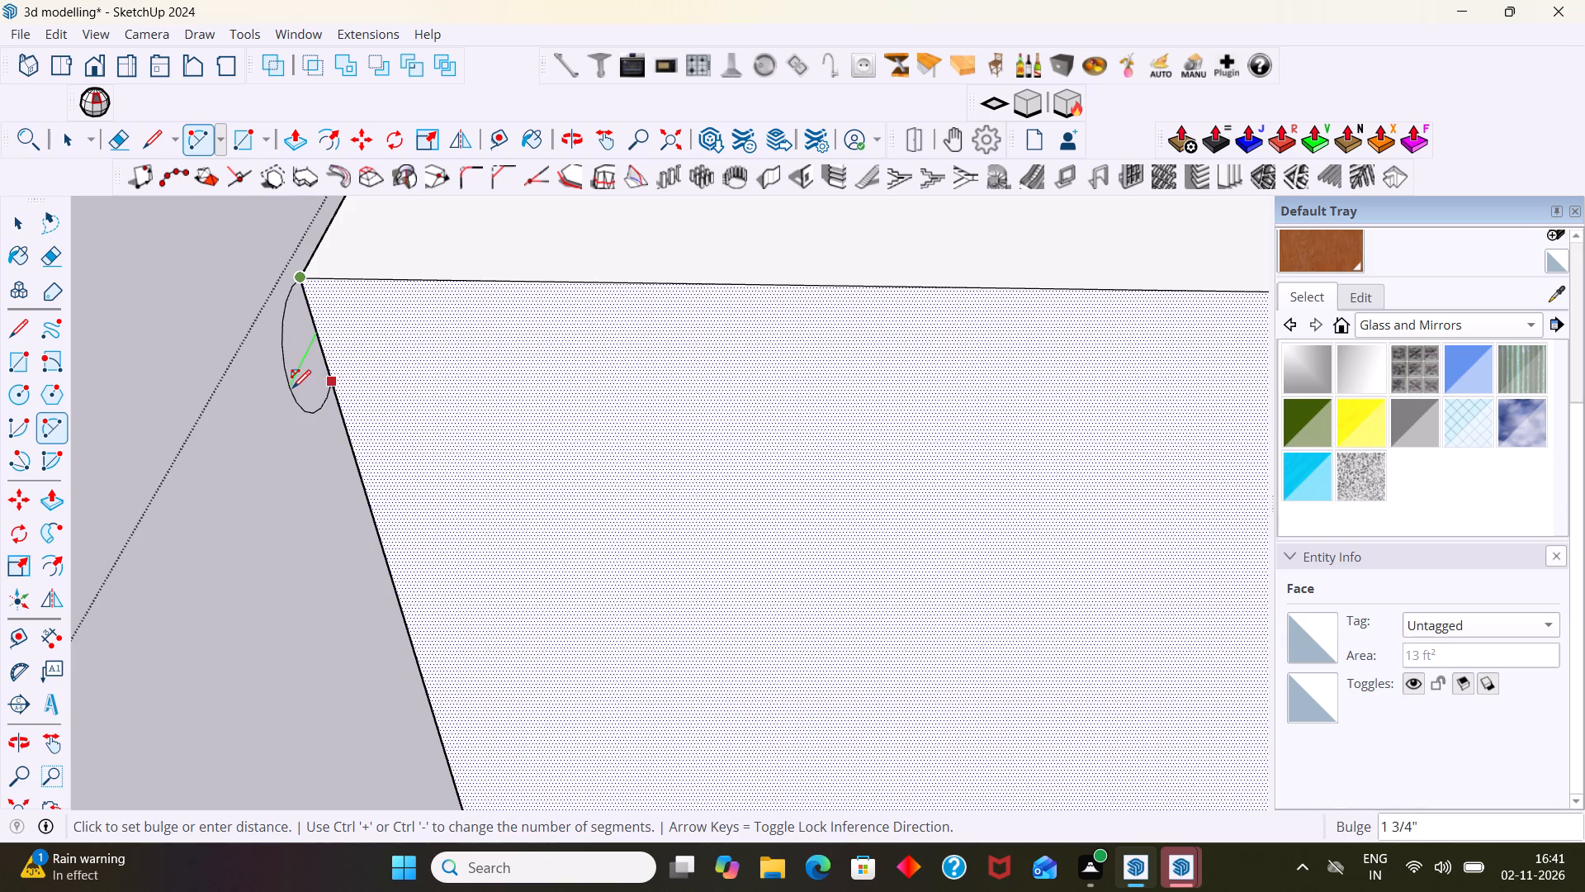
middle_drag(294, 382, 111, 375)
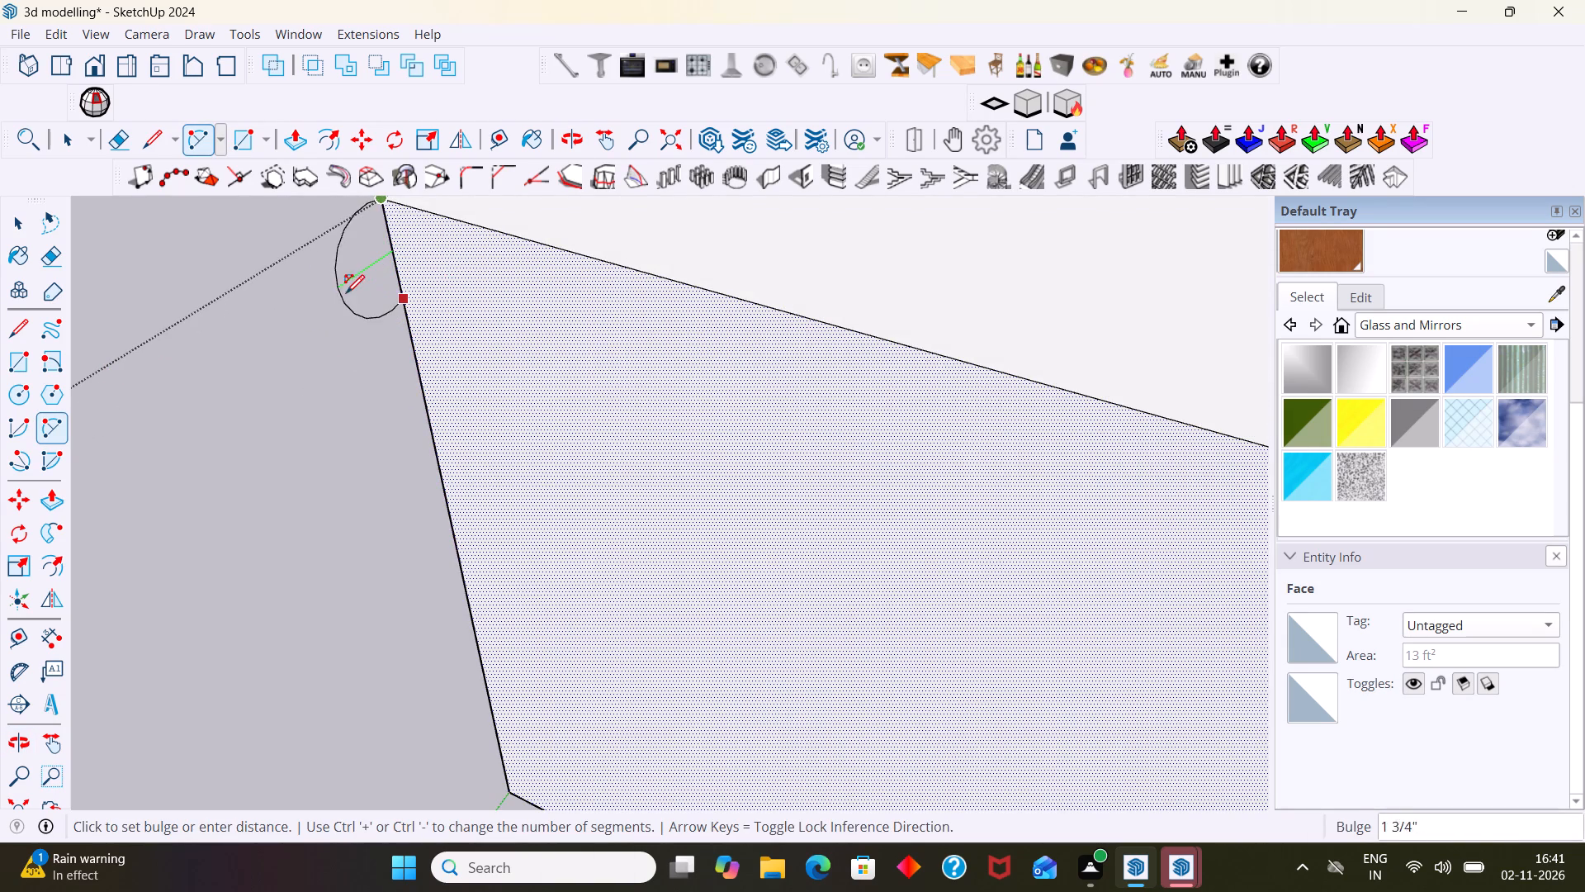
middle_drag(346, 292, 341, 281)
click(371, 274)
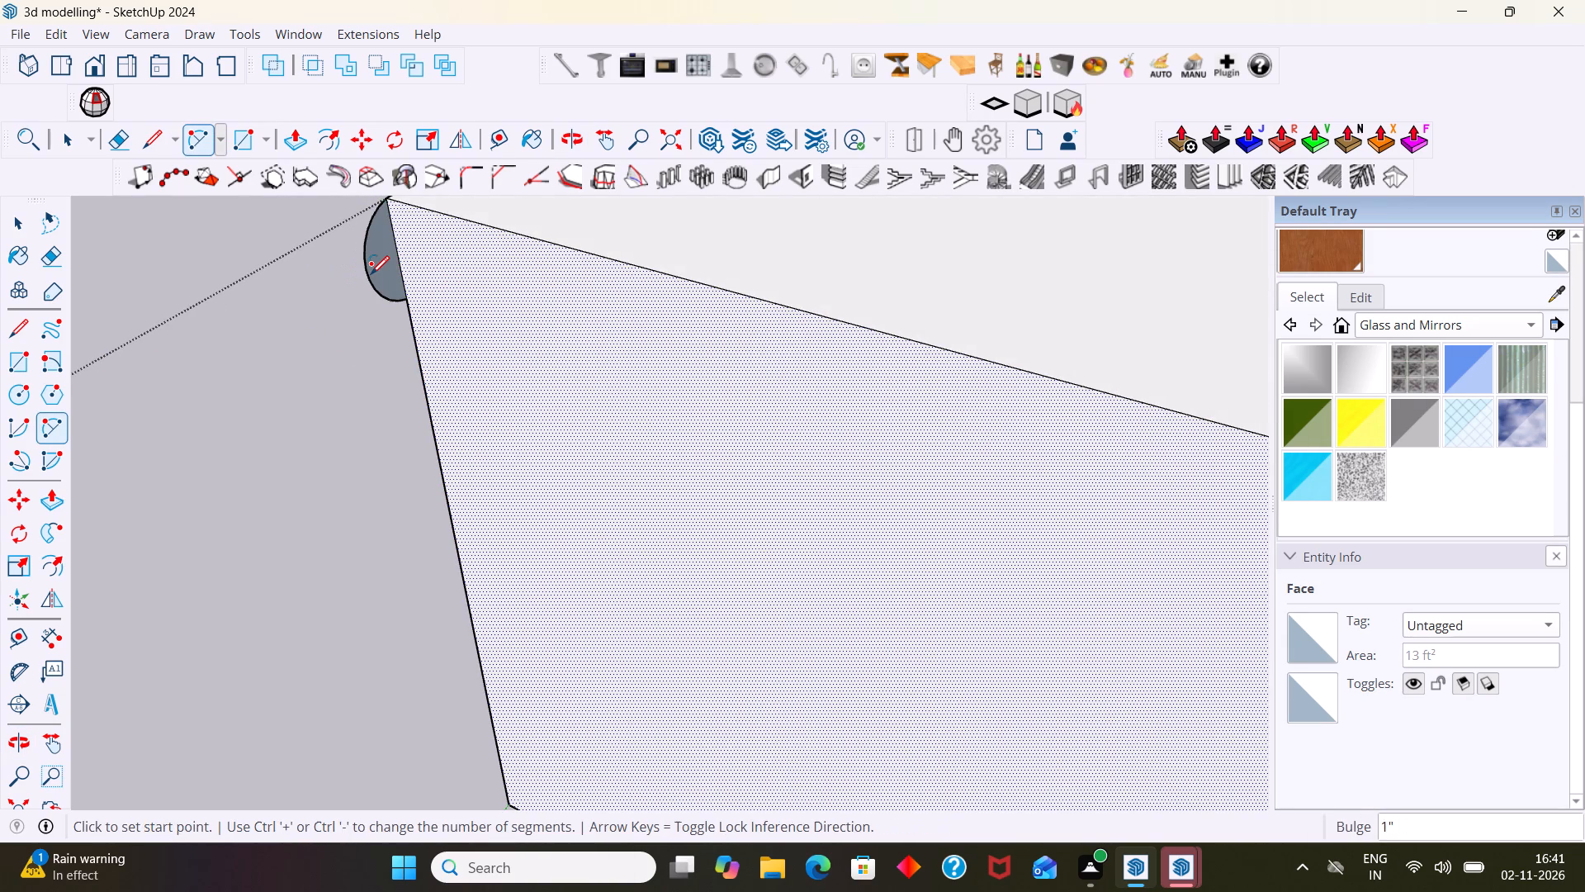
key(space)
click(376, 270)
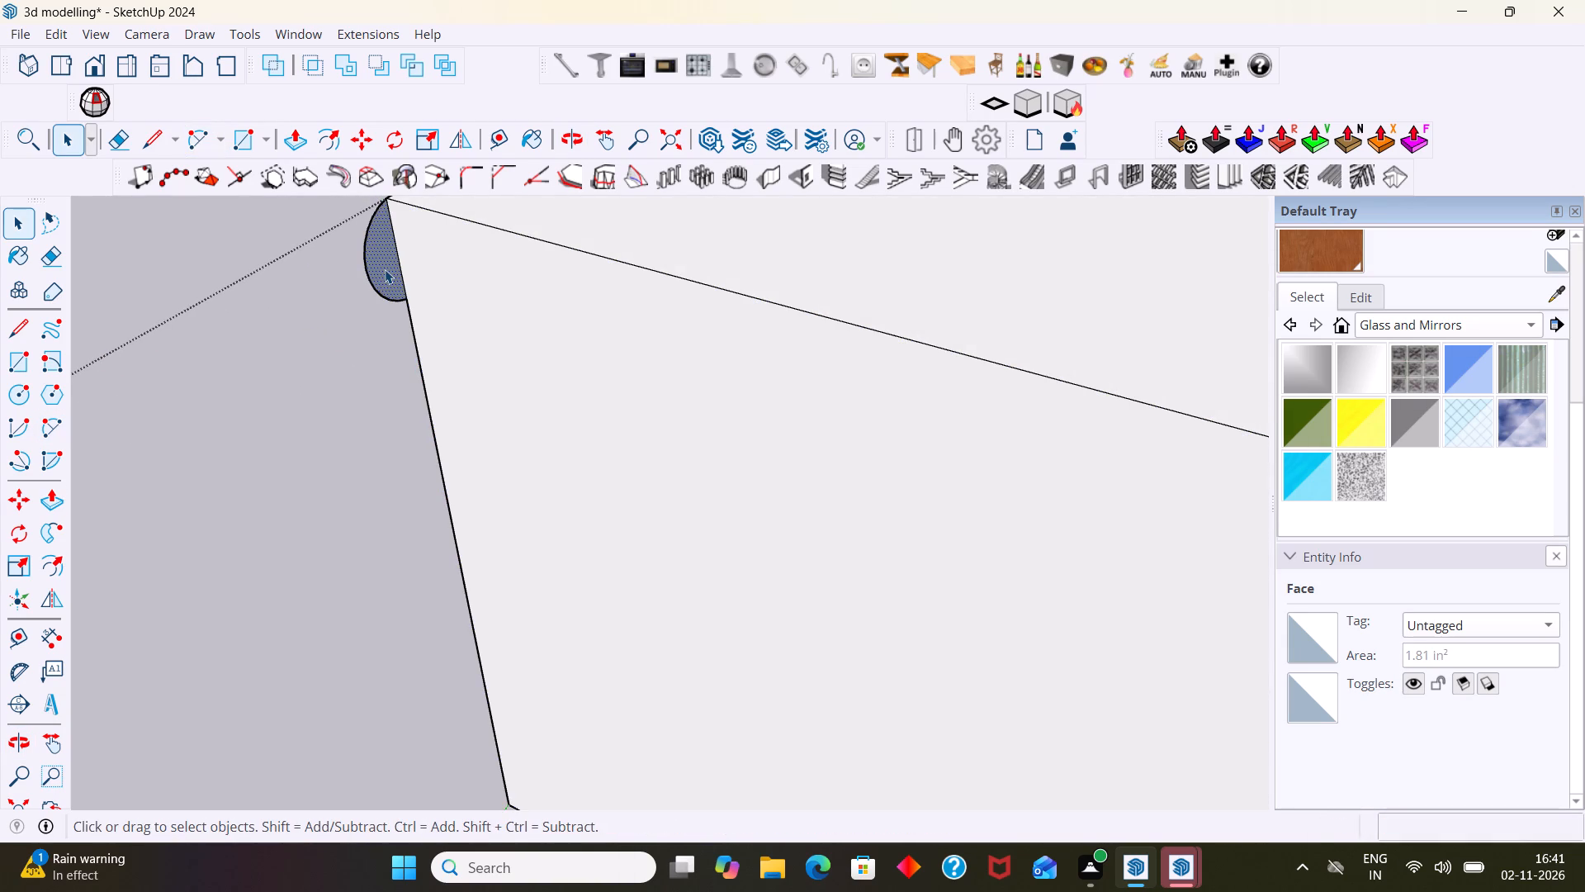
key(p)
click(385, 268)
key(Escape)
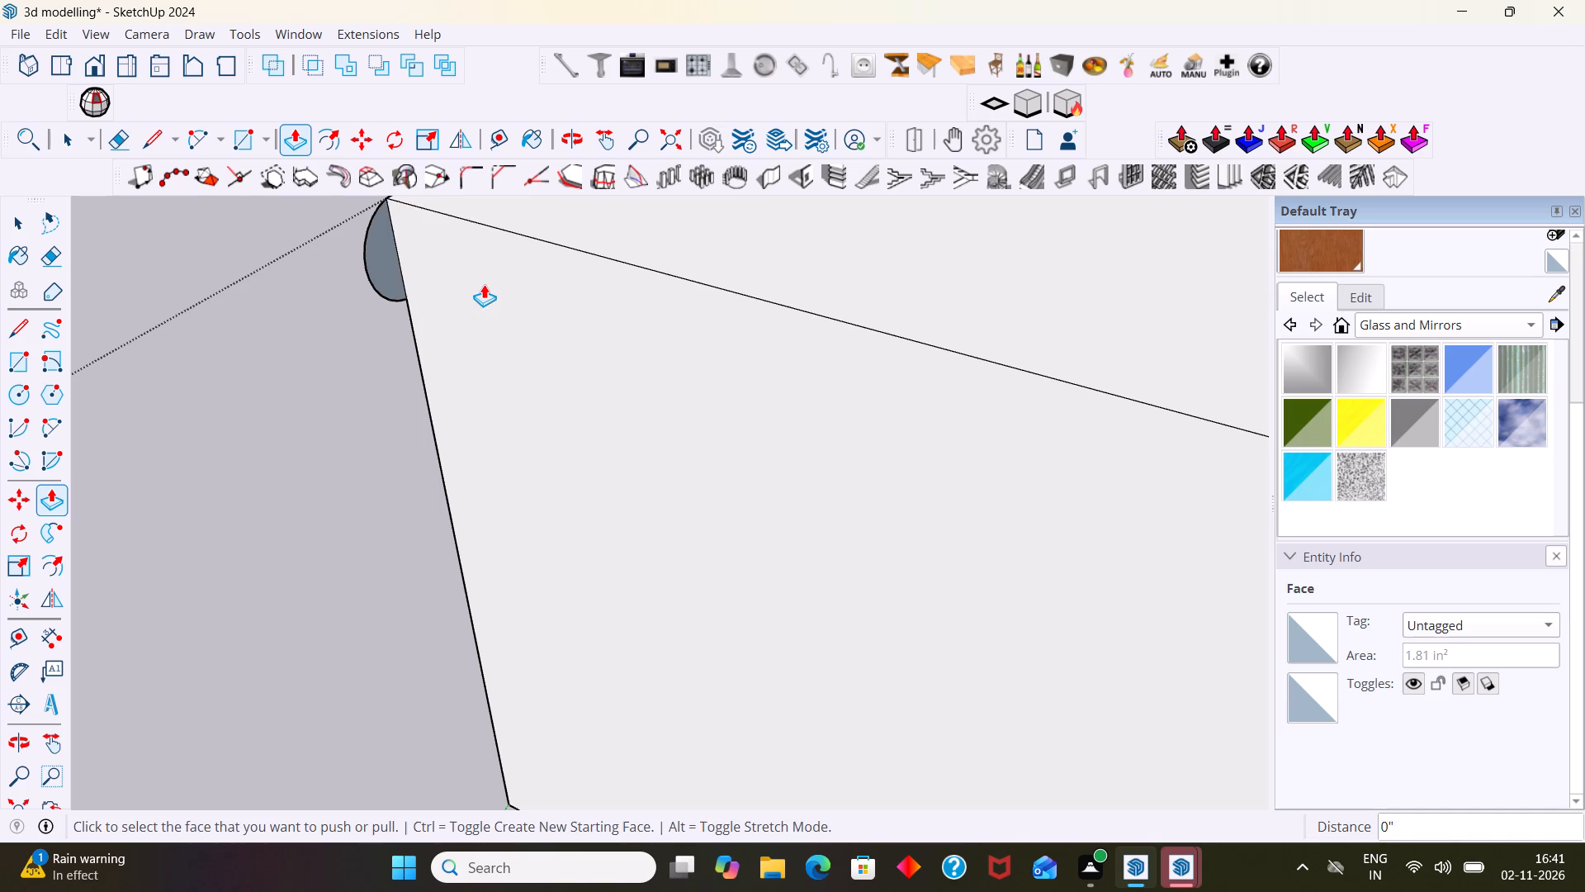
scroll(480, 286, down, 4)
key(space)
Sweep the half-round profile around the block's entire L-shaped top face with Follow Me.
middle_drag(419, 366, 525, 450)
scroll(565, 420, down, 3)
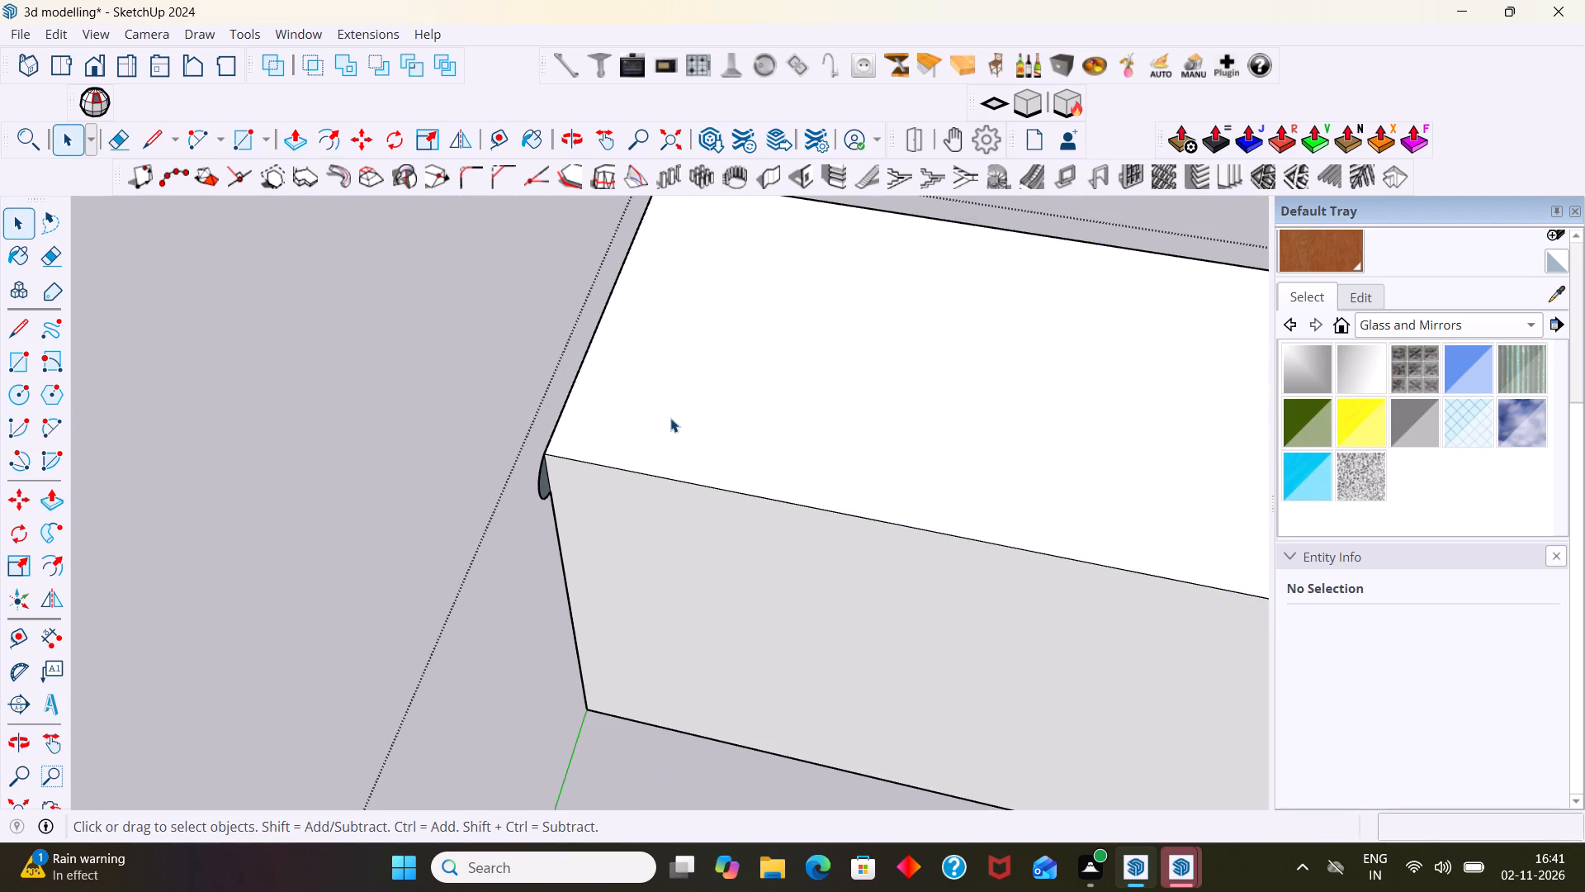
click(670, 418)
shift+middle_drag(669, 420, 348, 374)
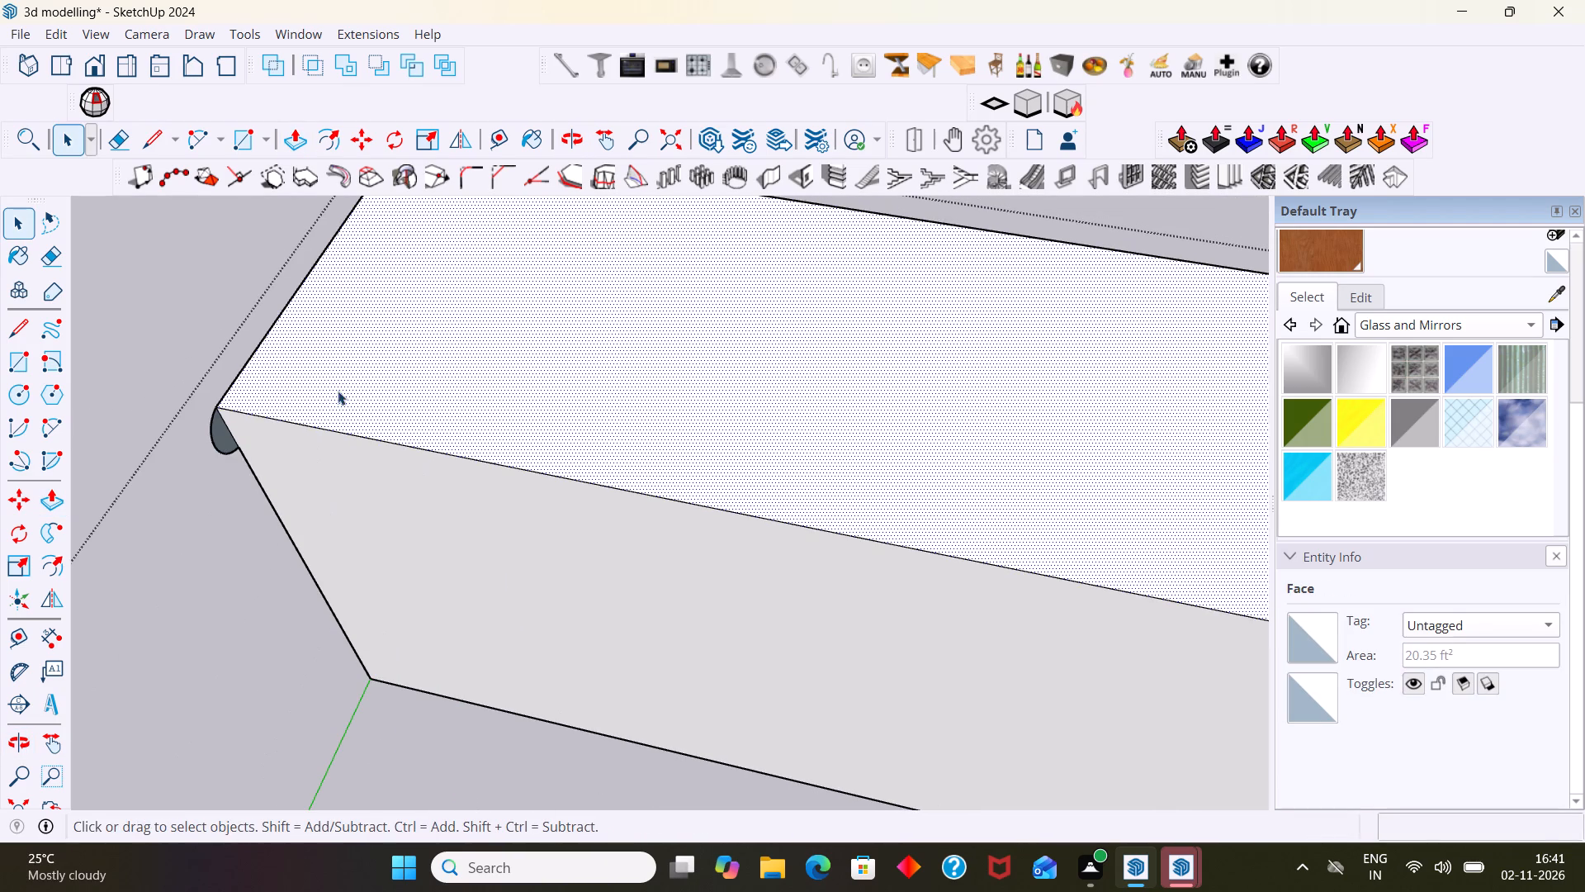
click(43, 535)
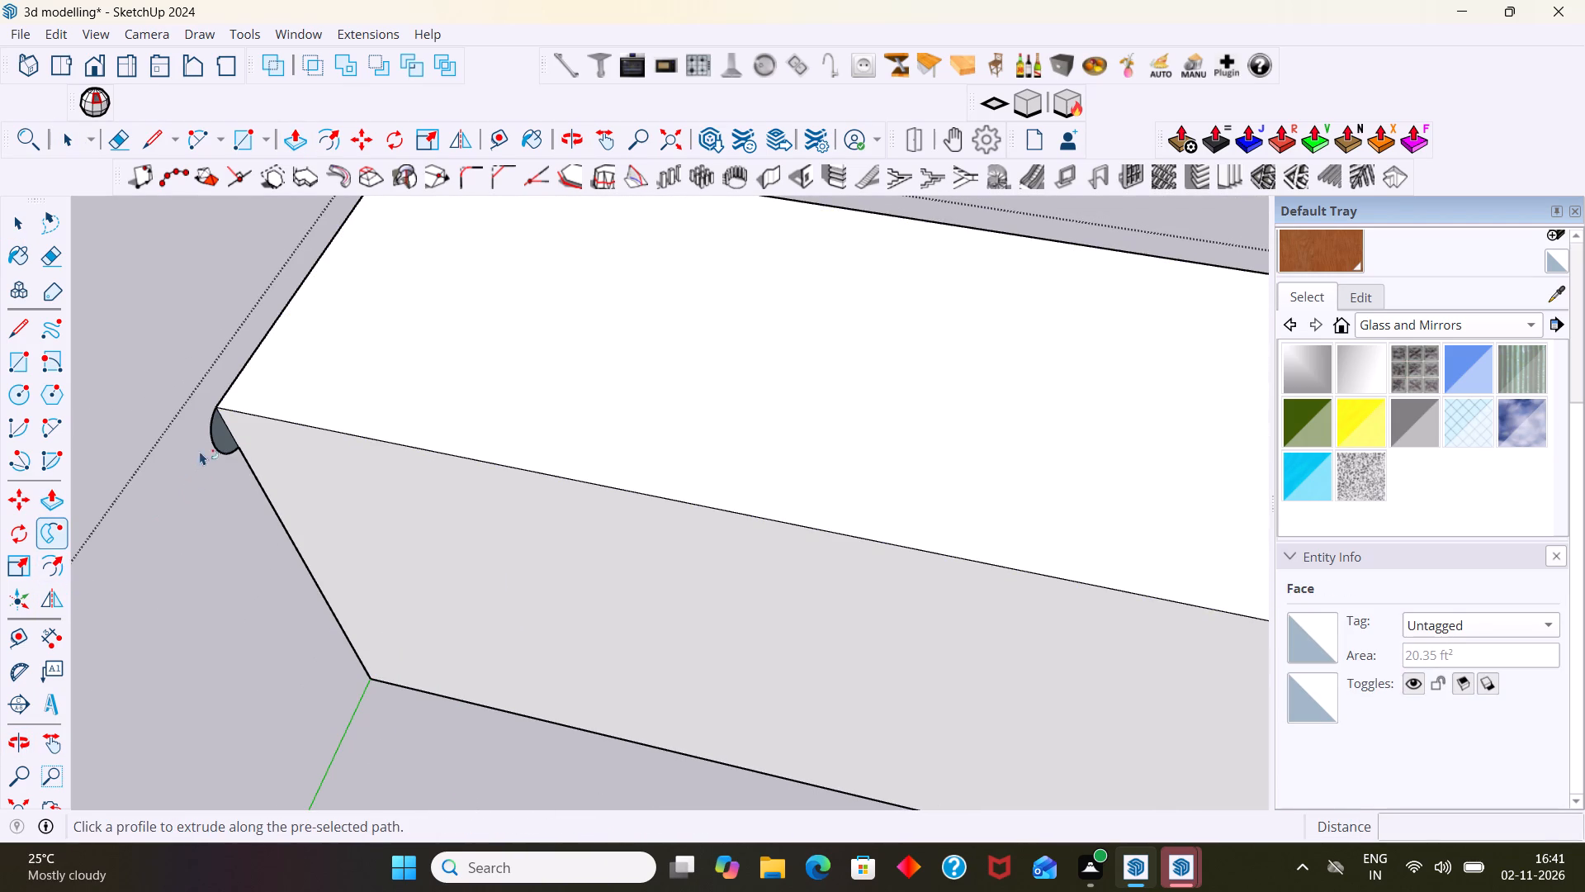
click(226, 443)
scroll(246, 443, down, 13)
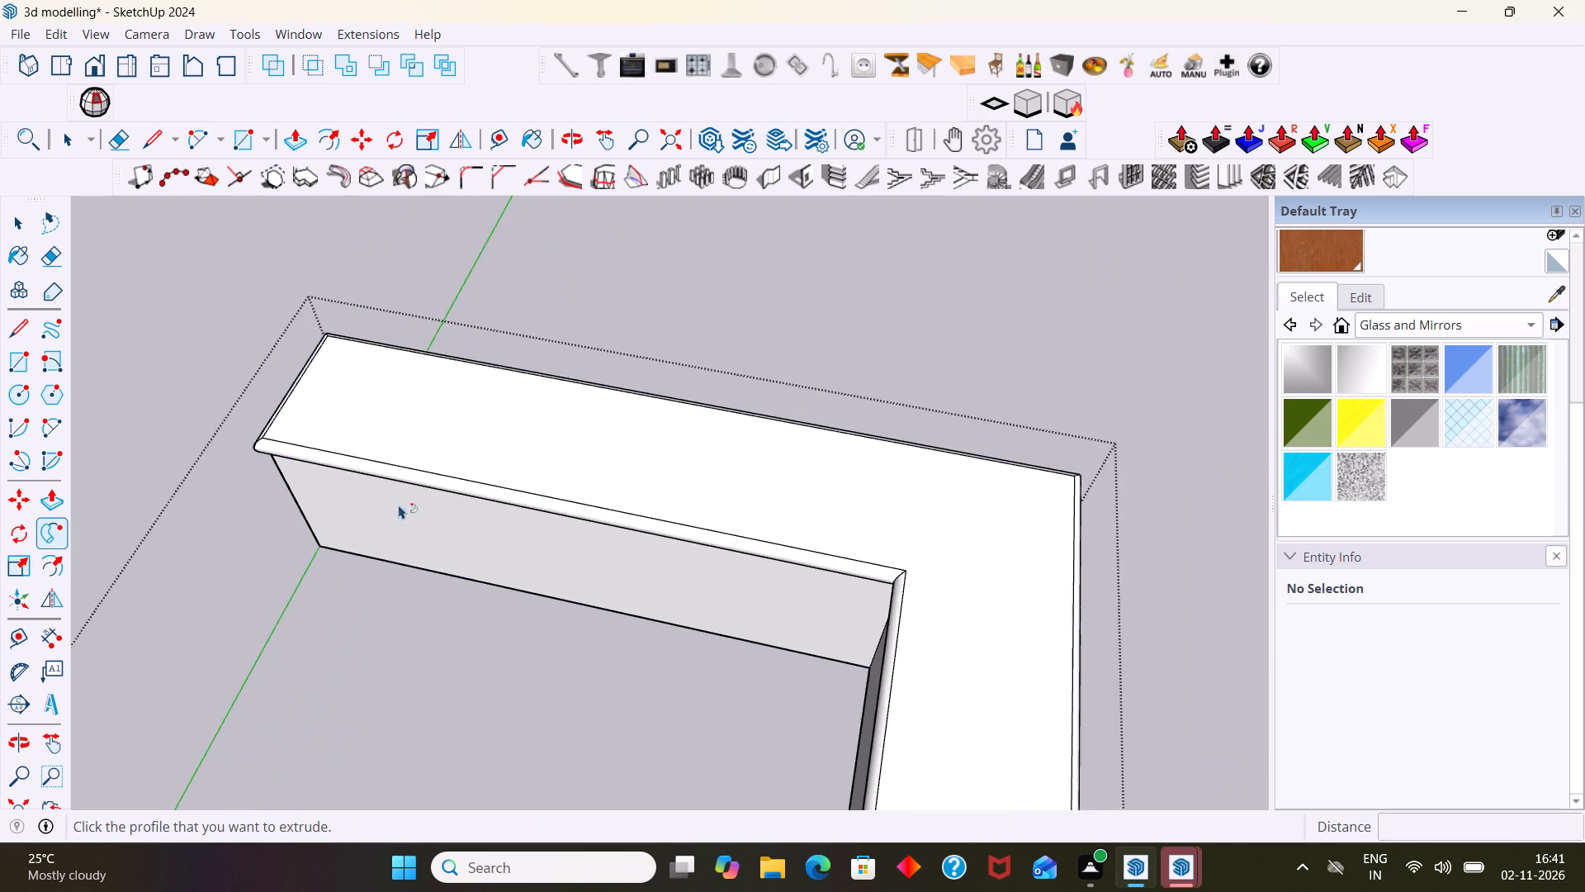
Examine the swept half-round edging from several sides of the block, including both ends of the L.
middle_drag(482, 531, 1087, 311)
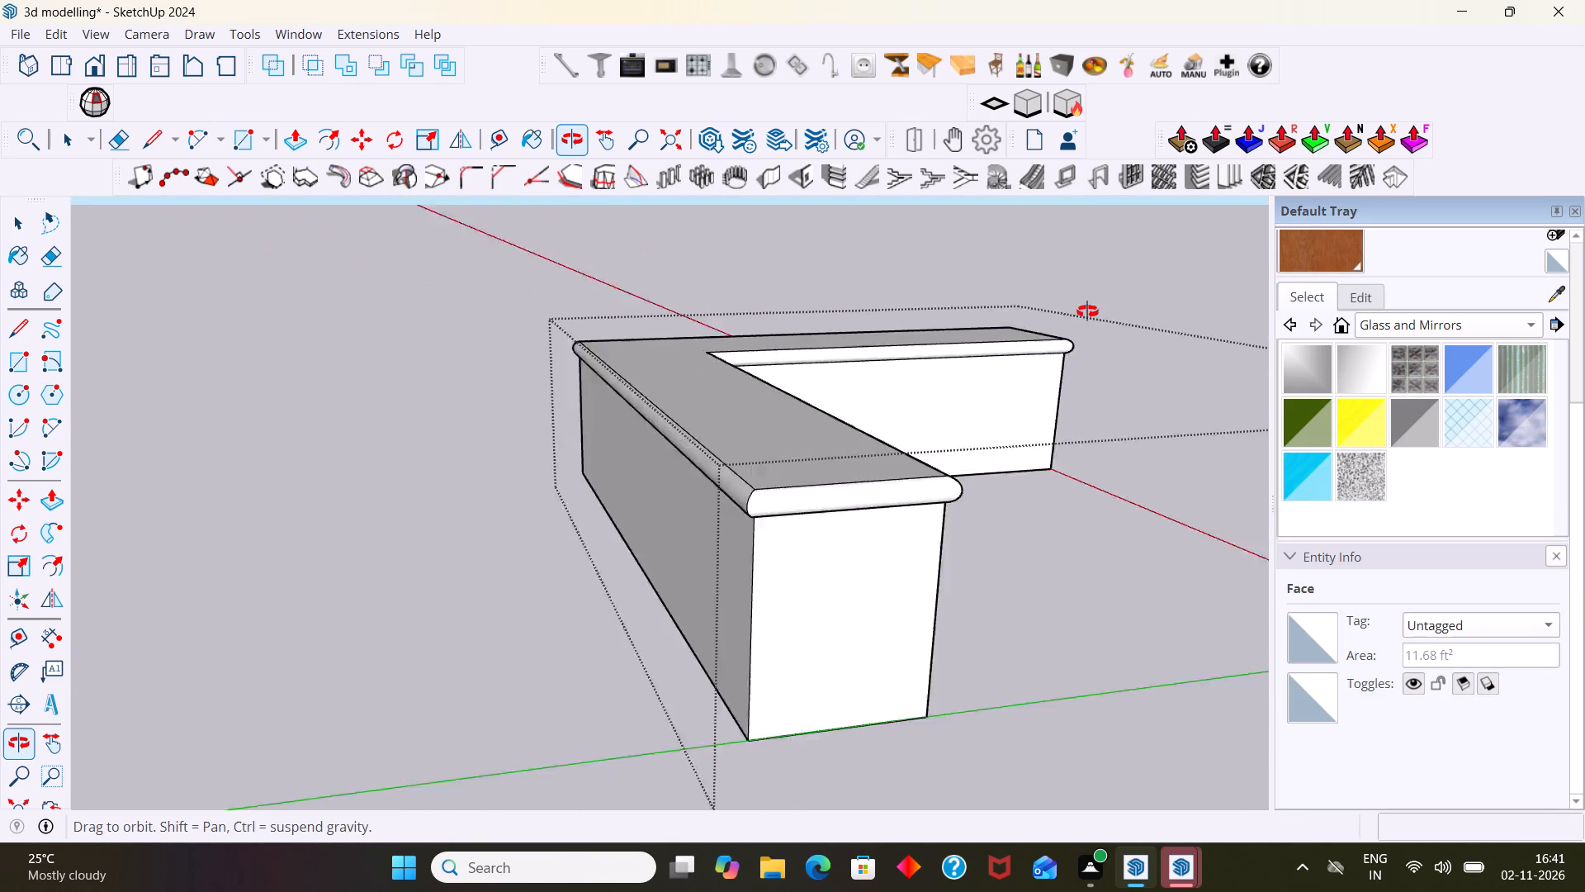
middle_drag(1087, 311, 999, 320)
scroll(999, 320, down, 6)
shift+middle_drag(991, 321, 227, 316)
scroll(308, 339, down, 6)
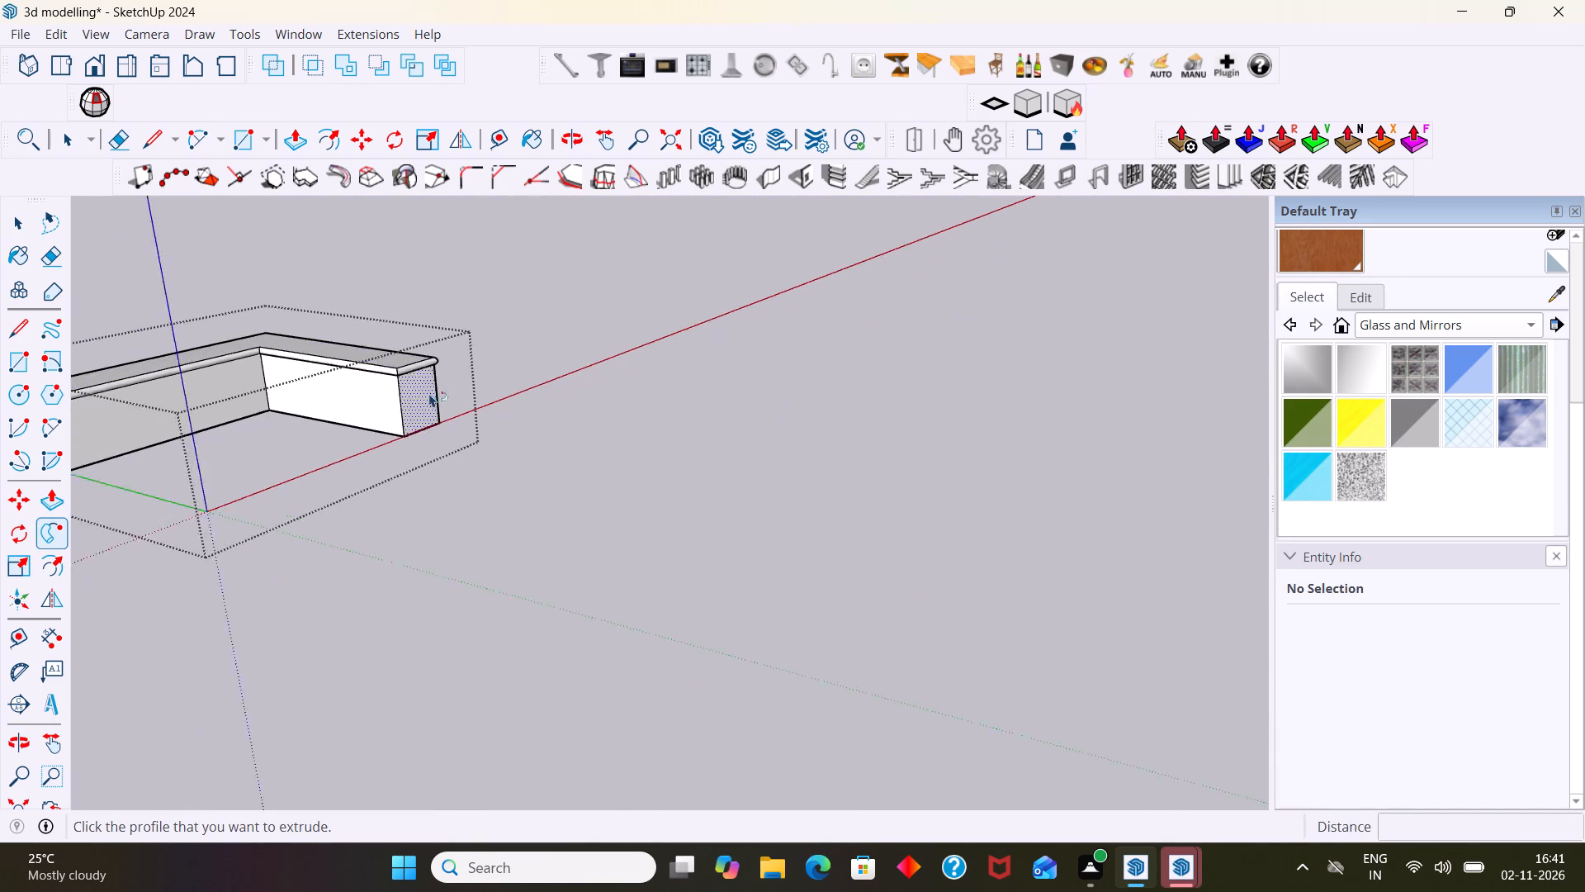
scroll(429, 393, down, 1)
shift+middle_drag(391, 465, 603, 431)
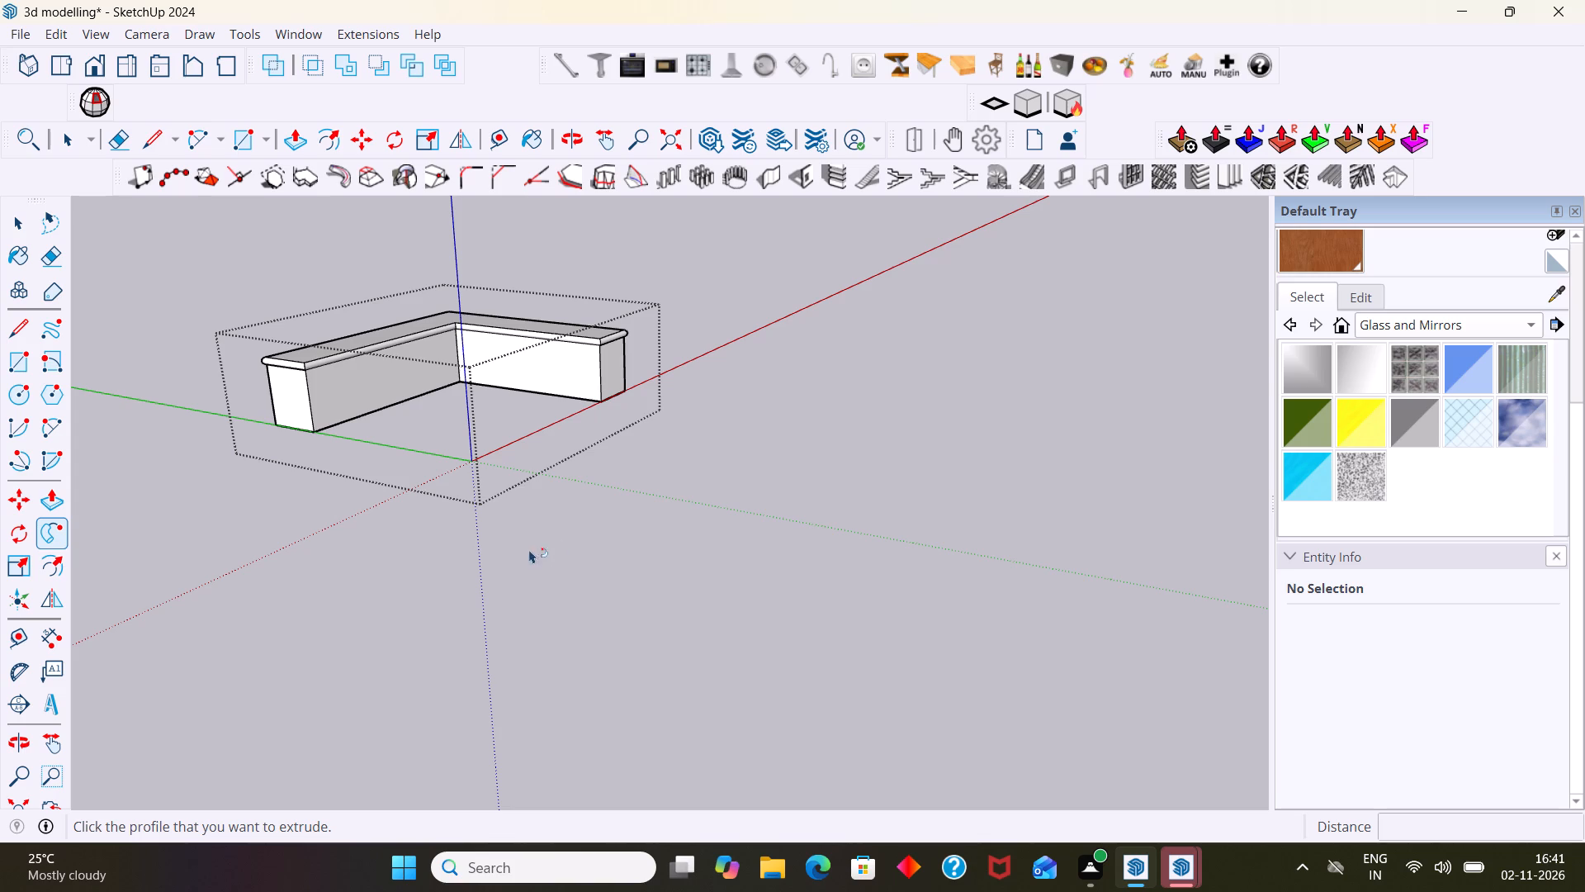
scroll(334, 361, up, 6)
middle_drag(286, 368, 253, 432)
scroll(337, 335, up, 3)
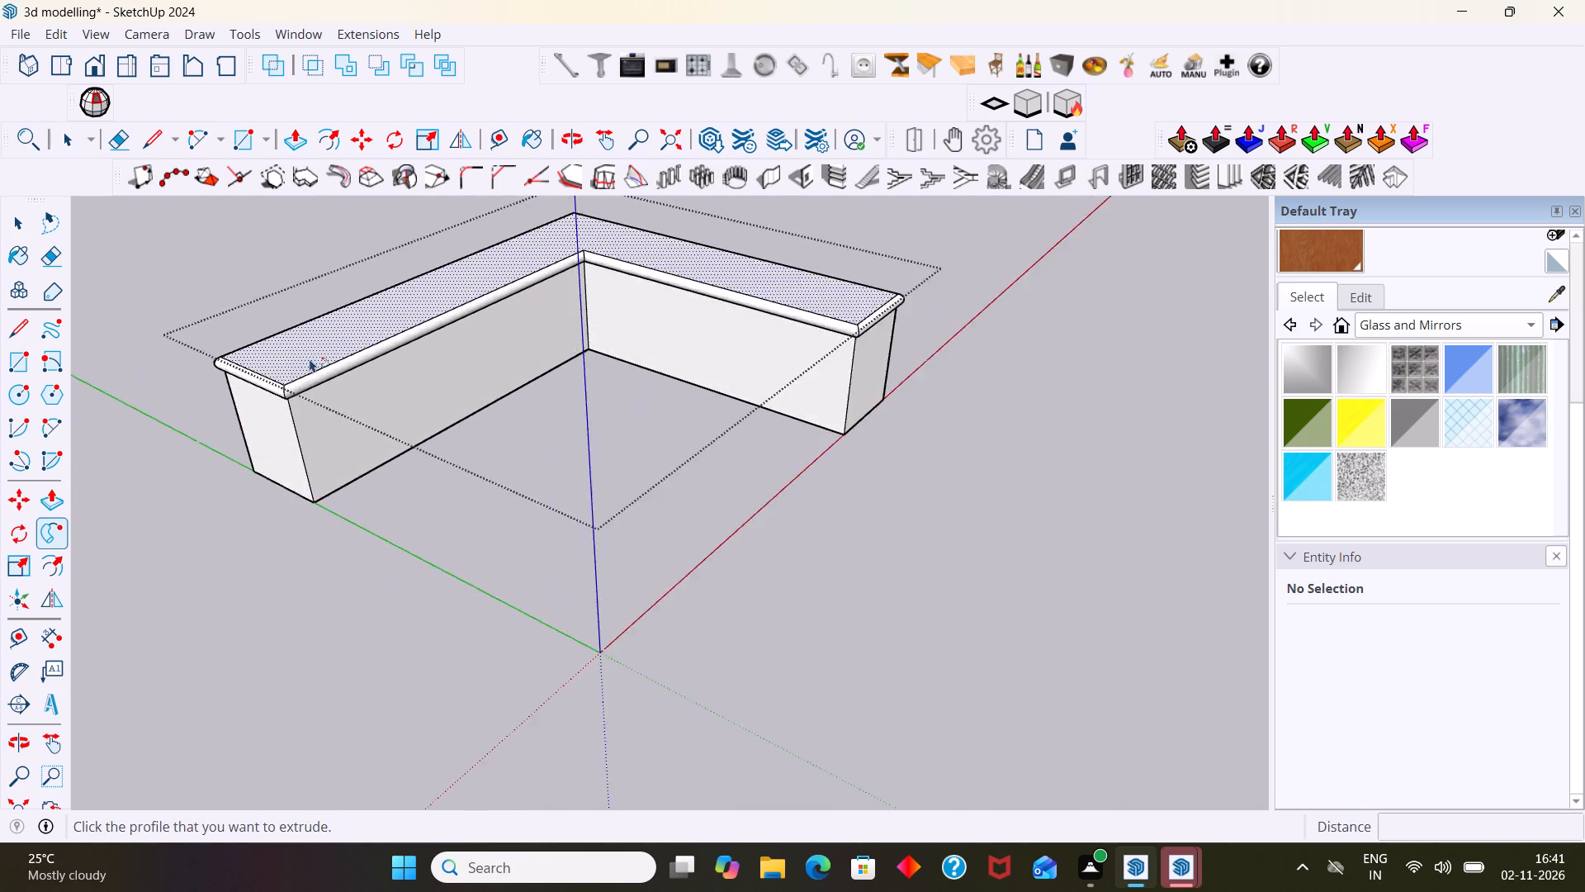
scroll(310, 358, up, 2)
middle_drag(312, 378, 248, 463)
scroll(277, 391, up, 3)
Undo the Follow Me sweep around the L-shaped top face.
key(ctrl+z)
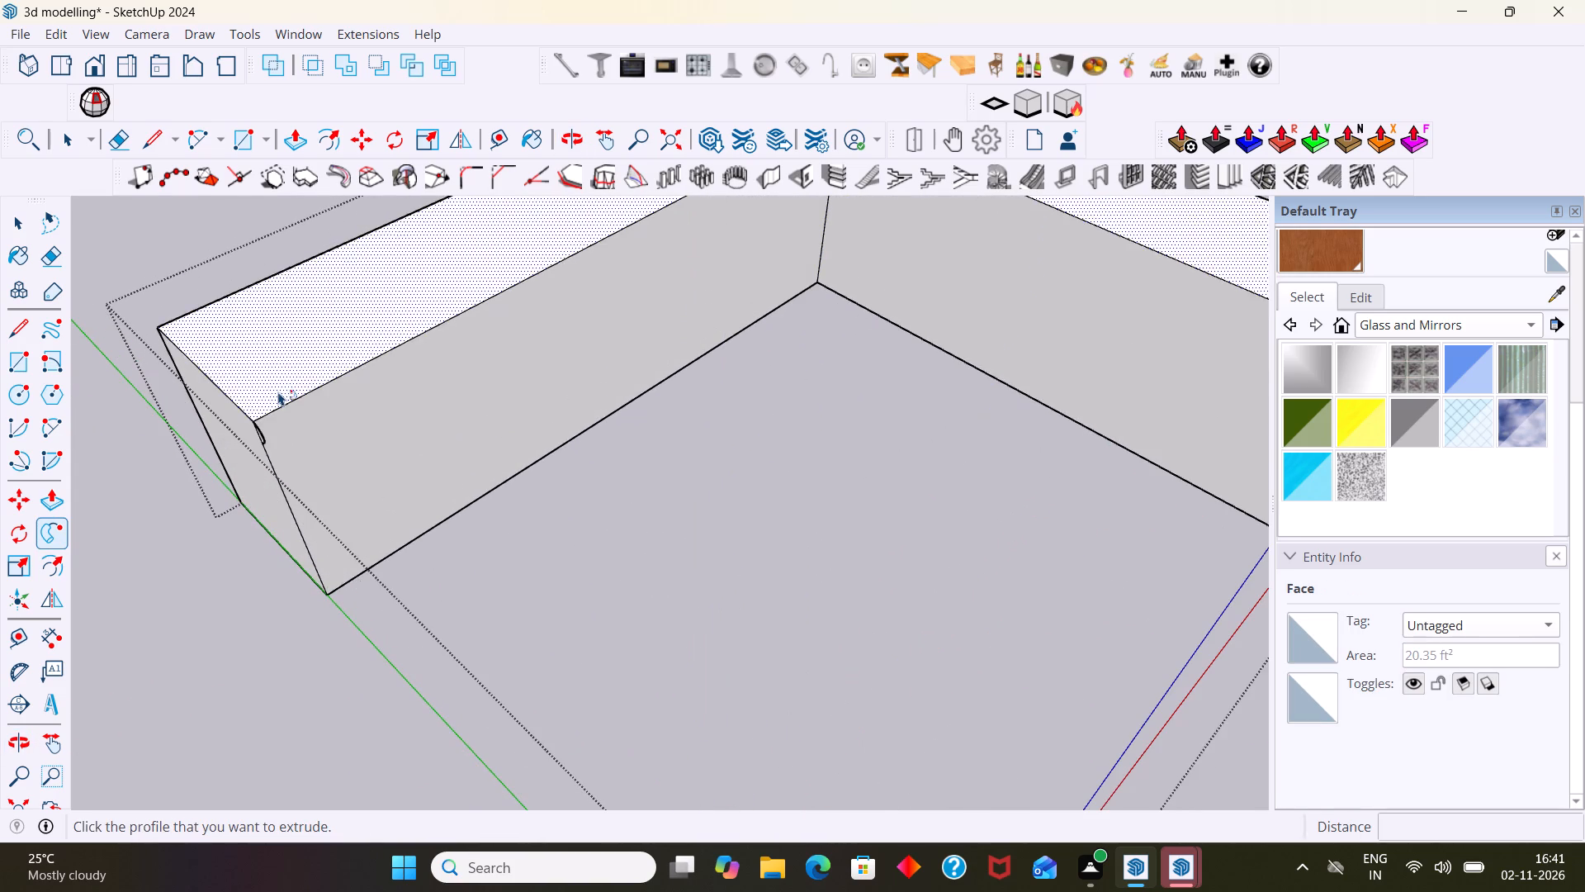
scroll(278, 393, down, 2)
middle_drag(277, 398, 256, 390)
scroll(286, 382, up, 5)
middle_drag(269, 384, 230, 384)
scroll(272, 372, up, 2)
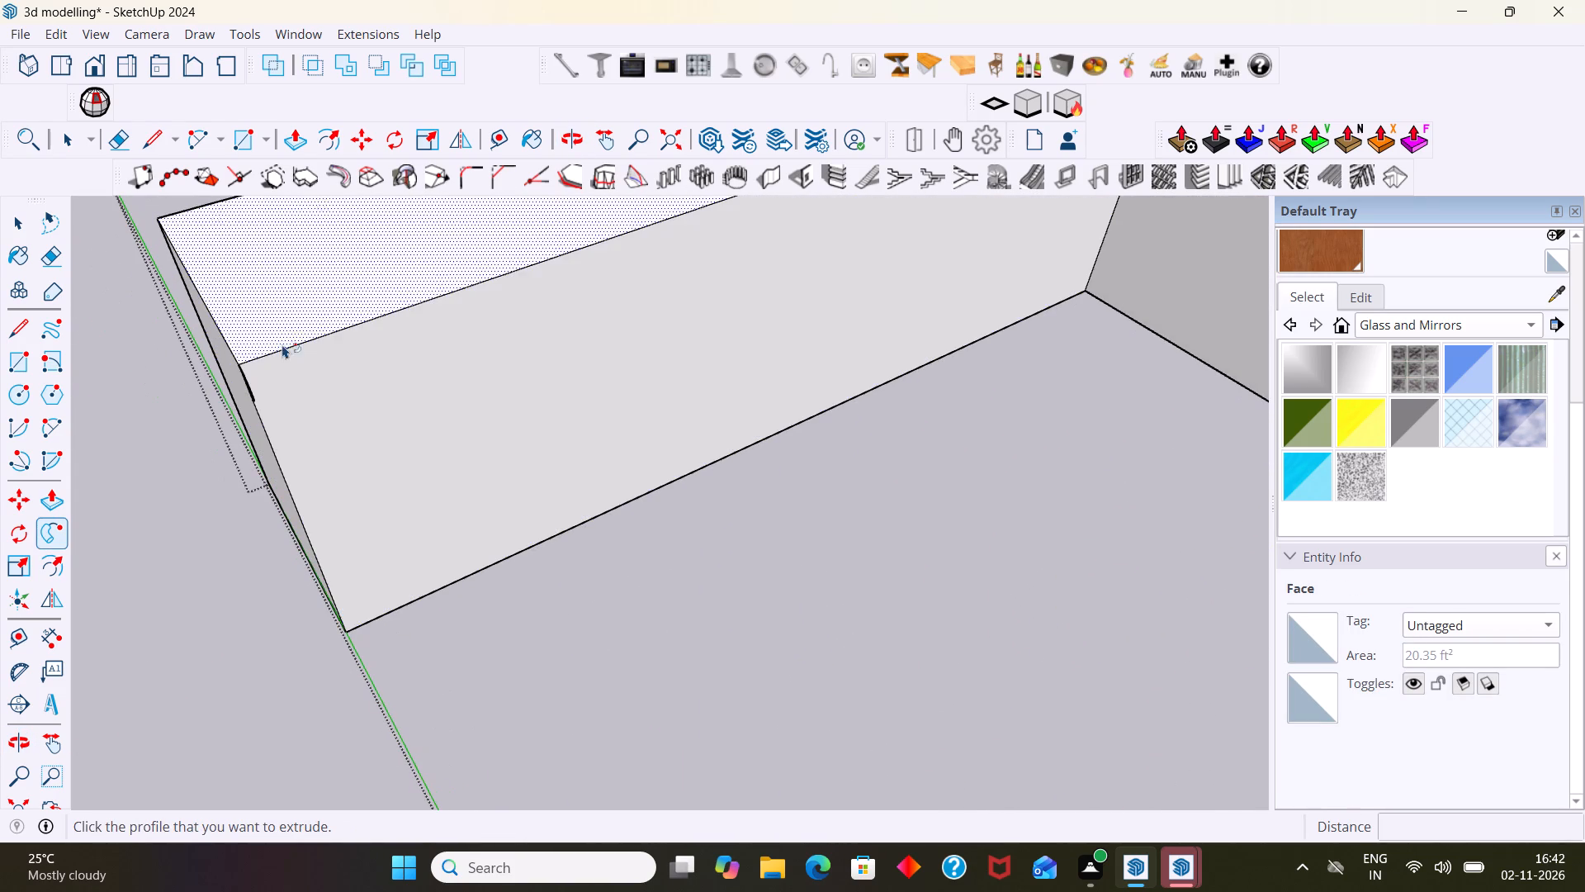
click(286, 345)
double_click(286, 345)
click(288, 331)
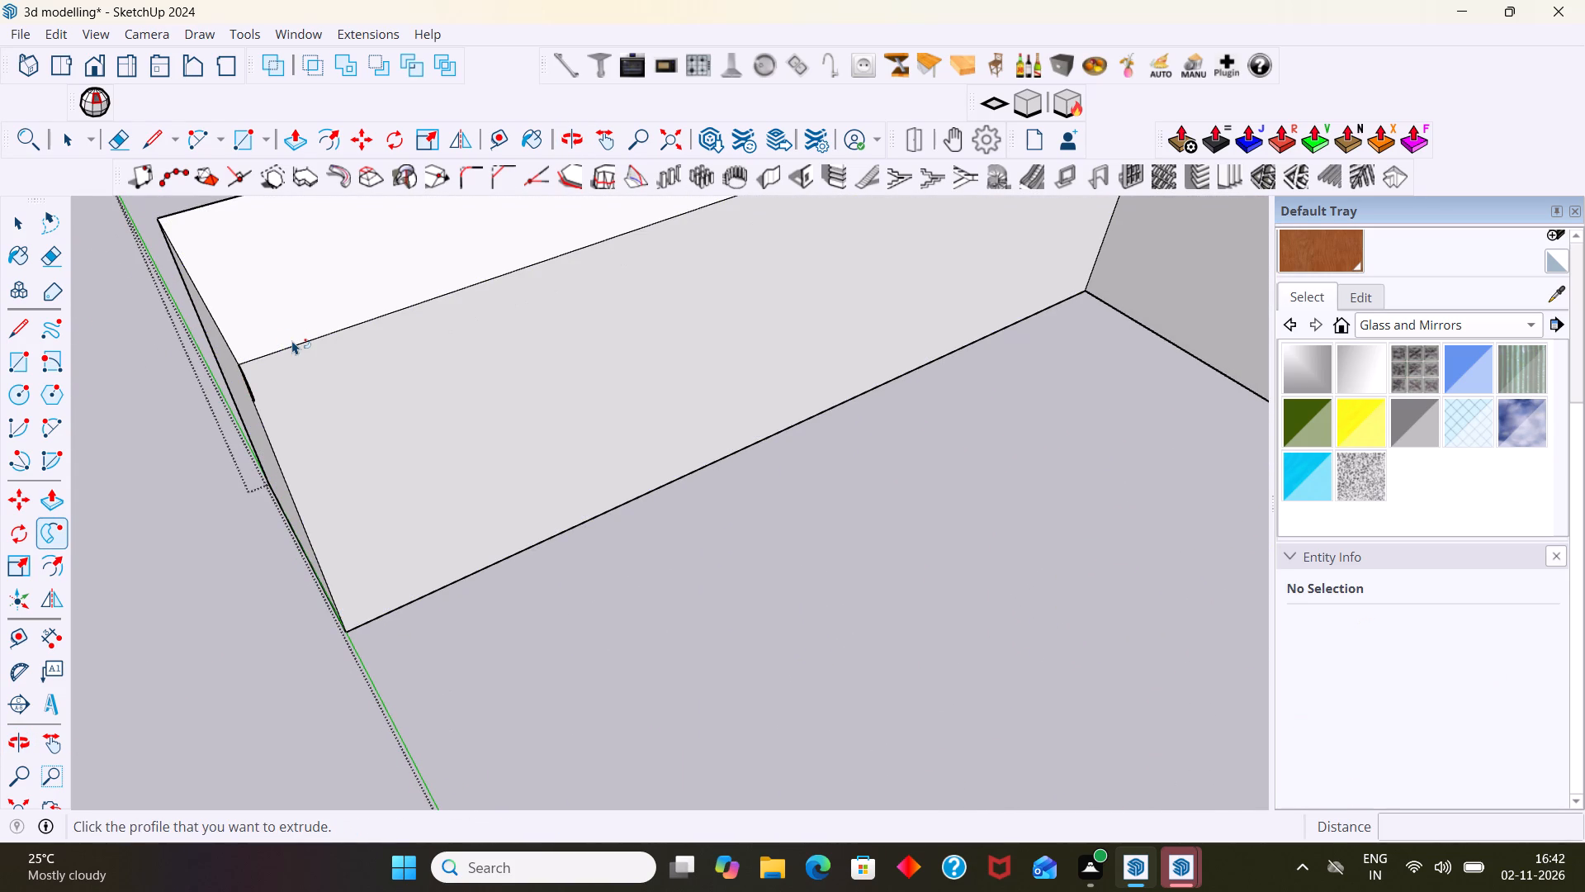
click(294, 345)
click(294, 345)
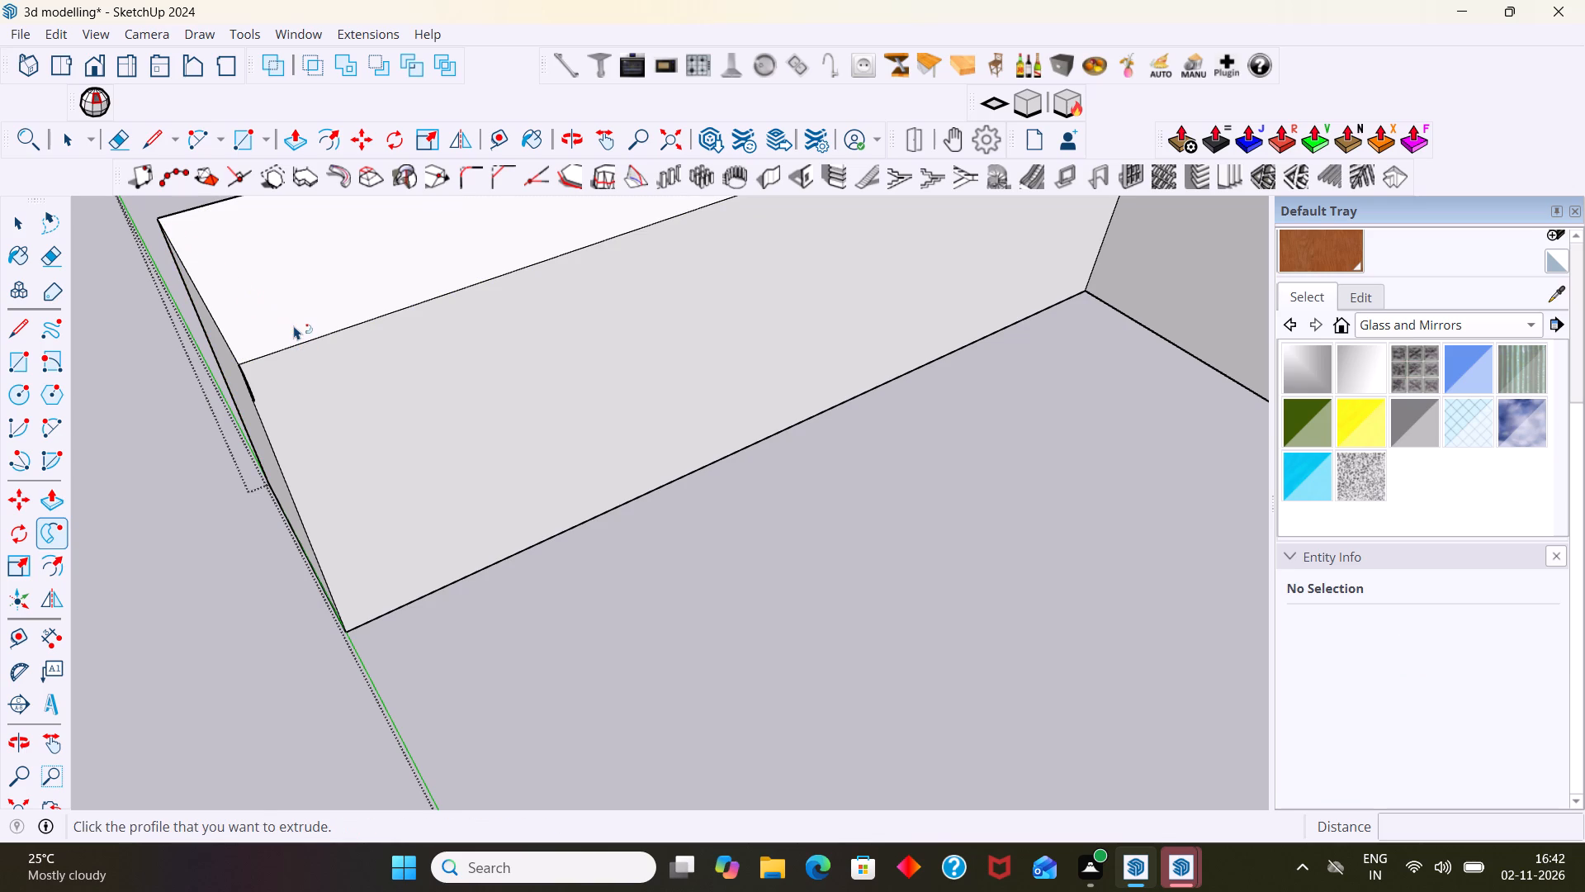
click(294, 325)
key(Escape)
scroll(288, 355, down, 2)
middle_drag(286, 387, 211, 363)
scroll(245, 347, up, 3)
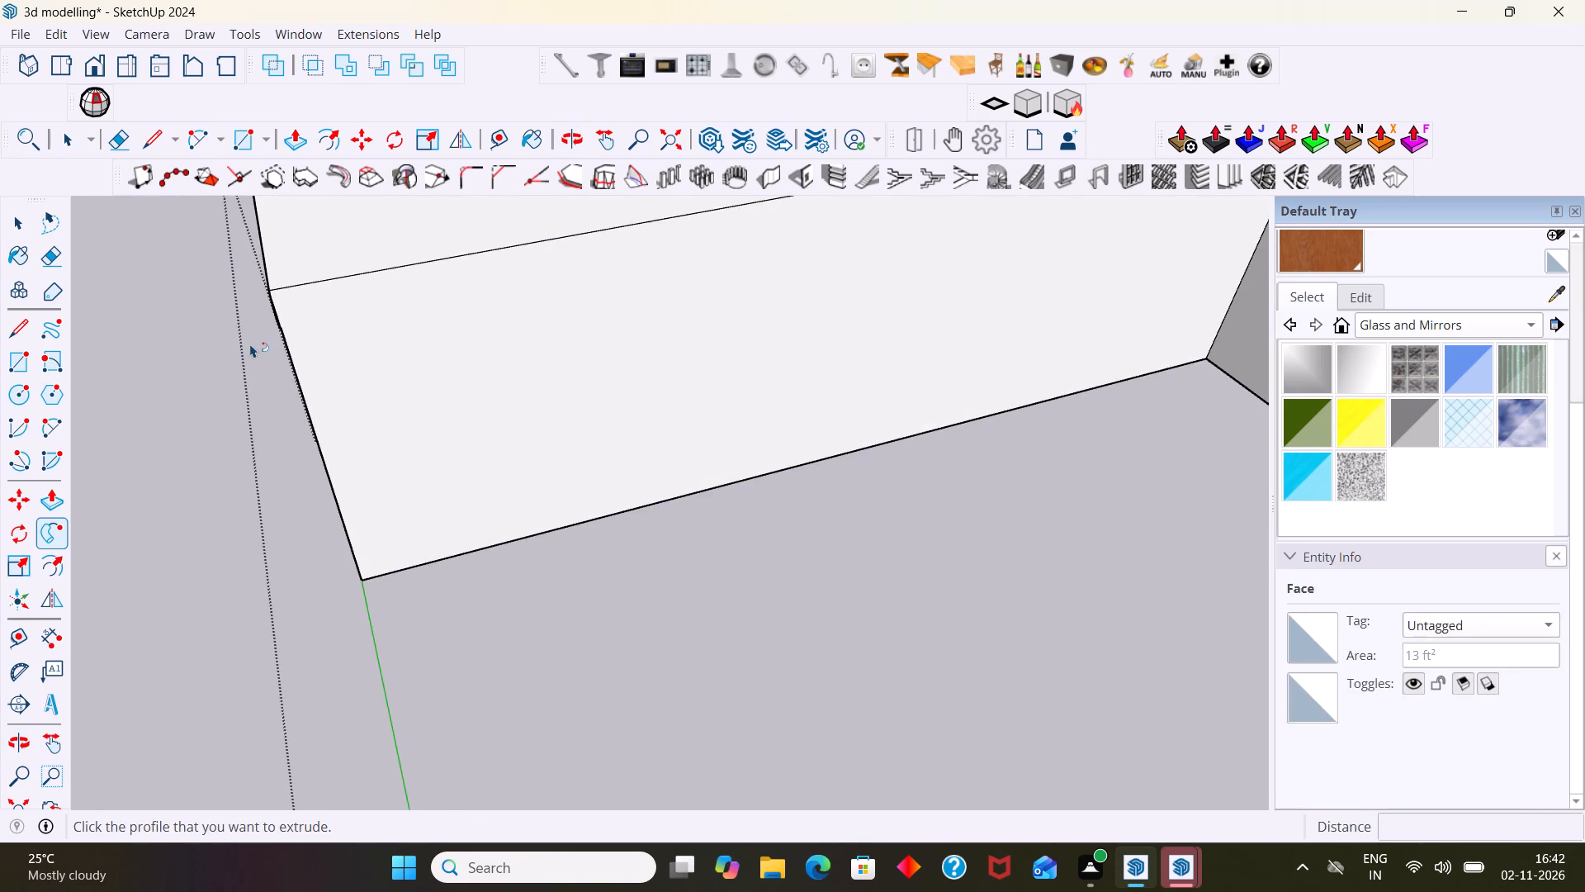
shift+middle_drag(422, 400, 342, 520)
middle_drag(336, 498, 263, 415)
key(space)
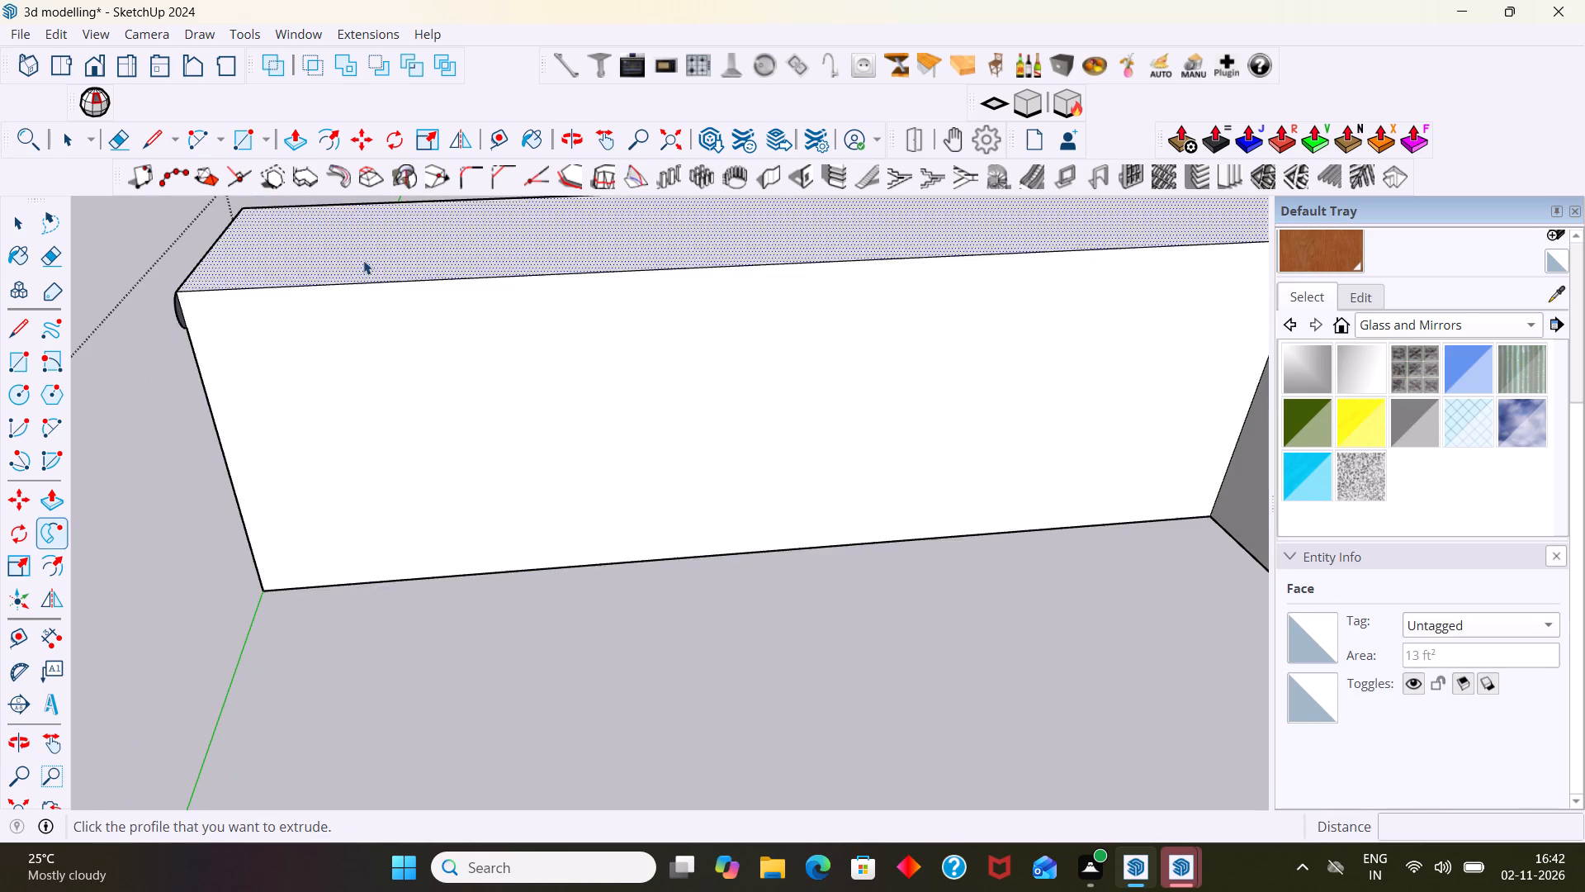
Sweep the half-round profile with Follow Me along only the two inner upper edges of the L-shaped block.
scroll(328, 287, up, 4)
middle_drag(243, 337, 248, 407)
click(291, 347)
double_click(293, 366)
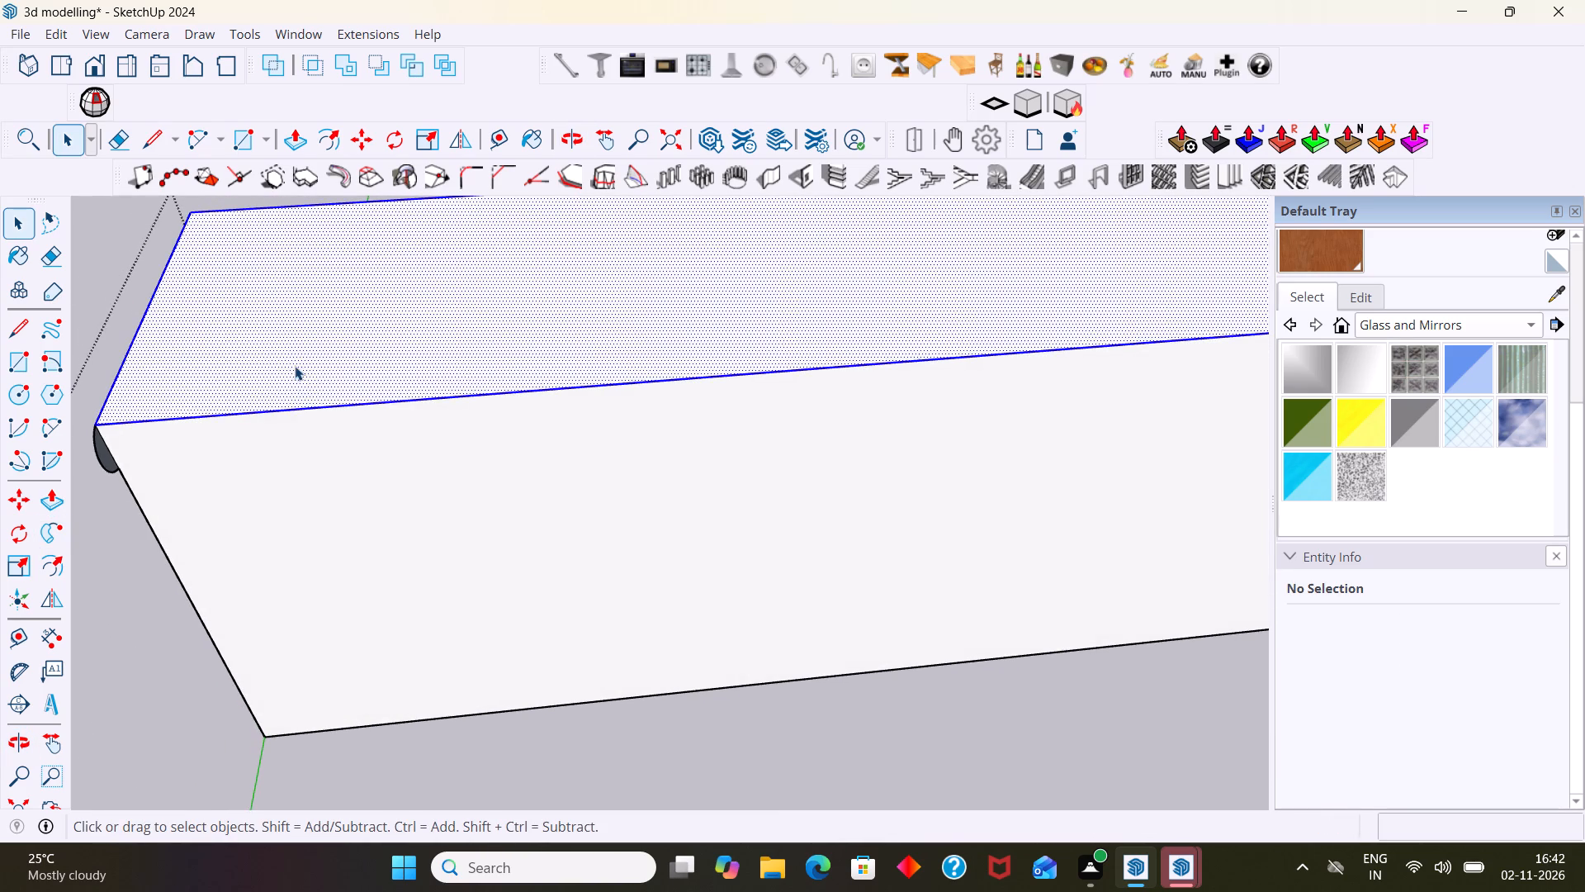
click(305, 406)
click(305, 406)
double_click(310, 377)
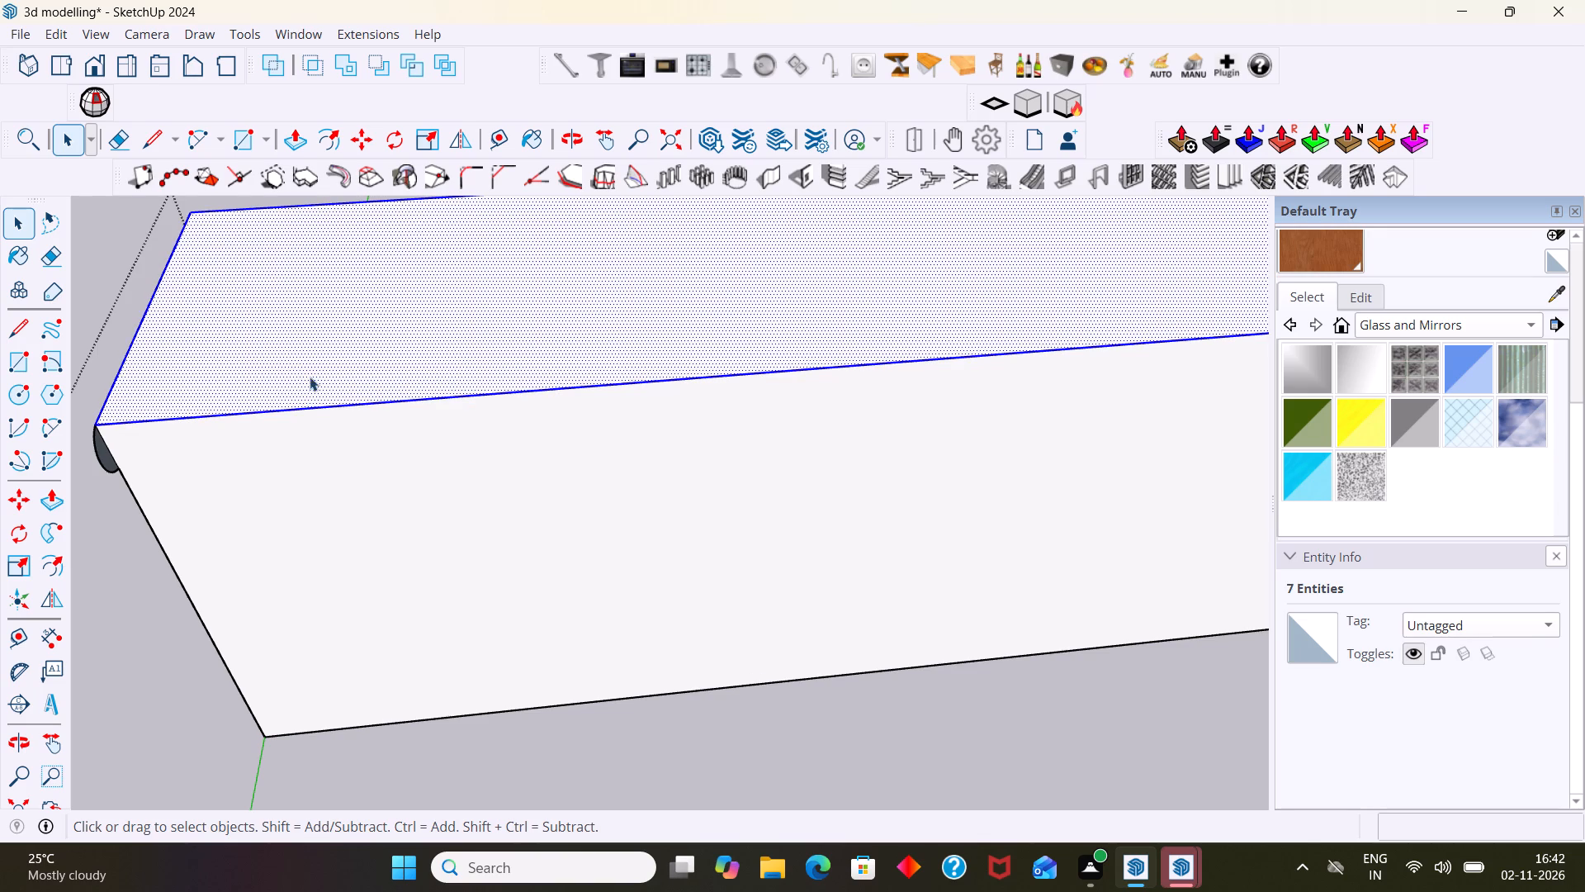
click(313, 391)
click(315, 405)
click(317, 406)
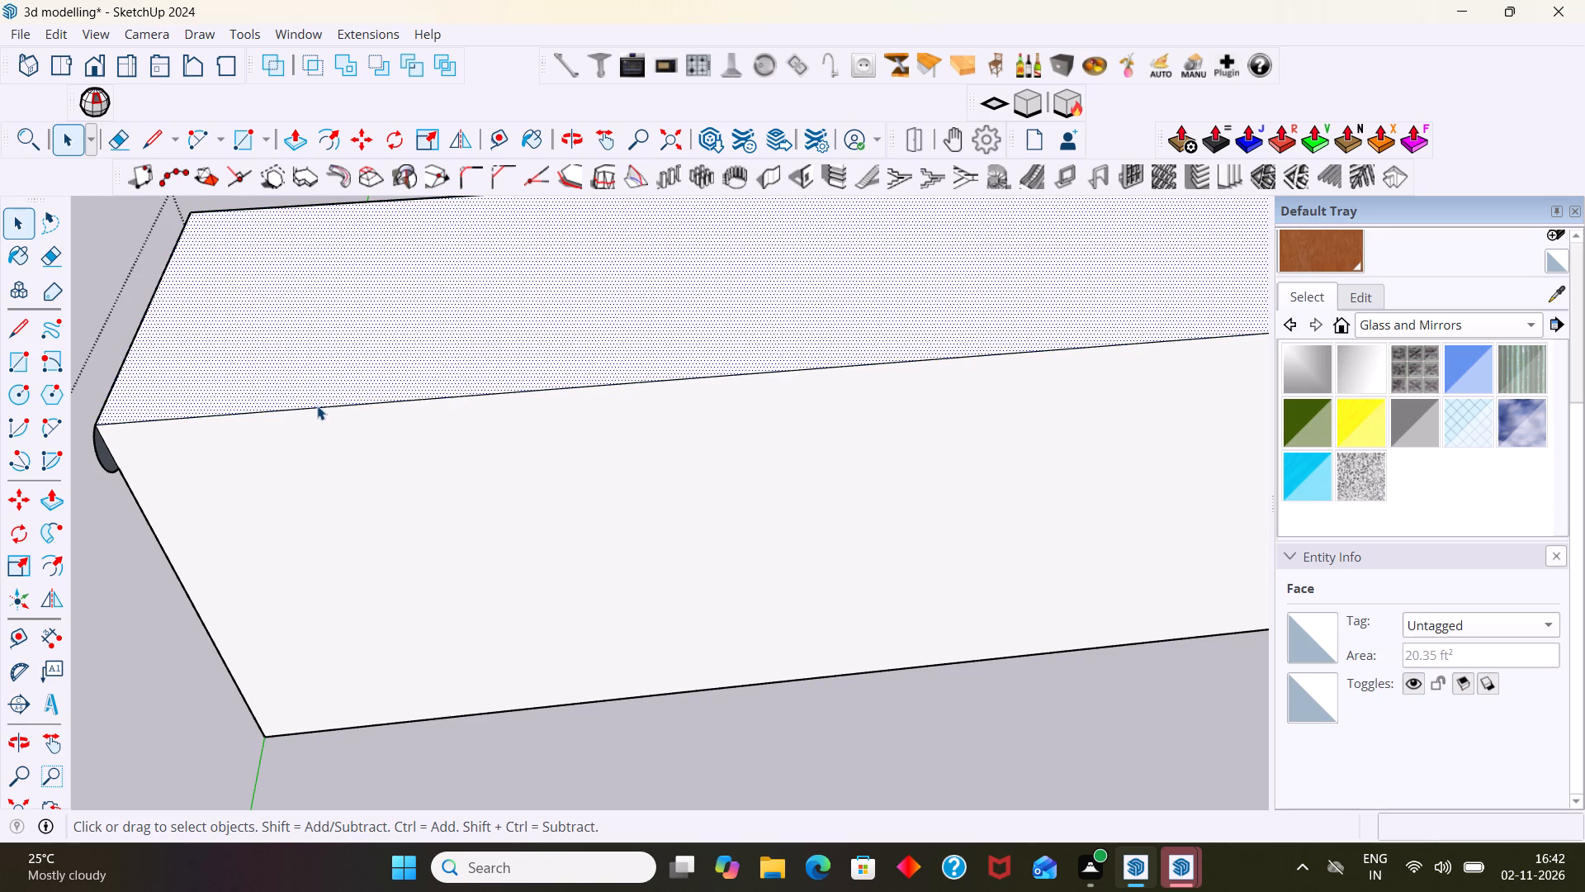
click(322, 404)
click(324, 399)
scroll(326, 401, up, 3)
click(335, 408)
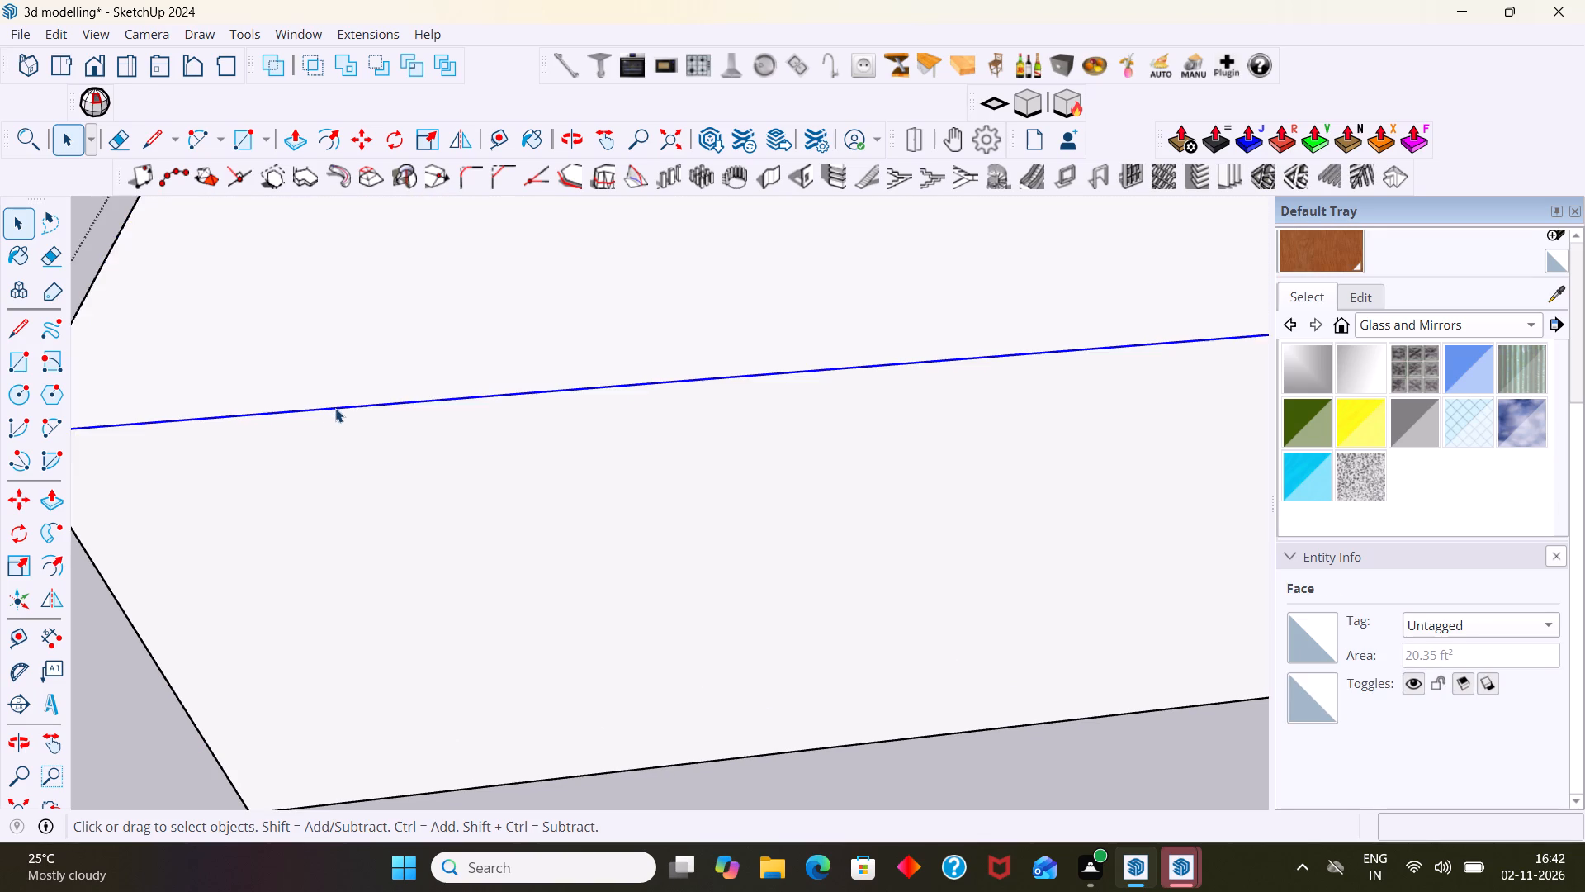
scroll(335, 408, down, 19)
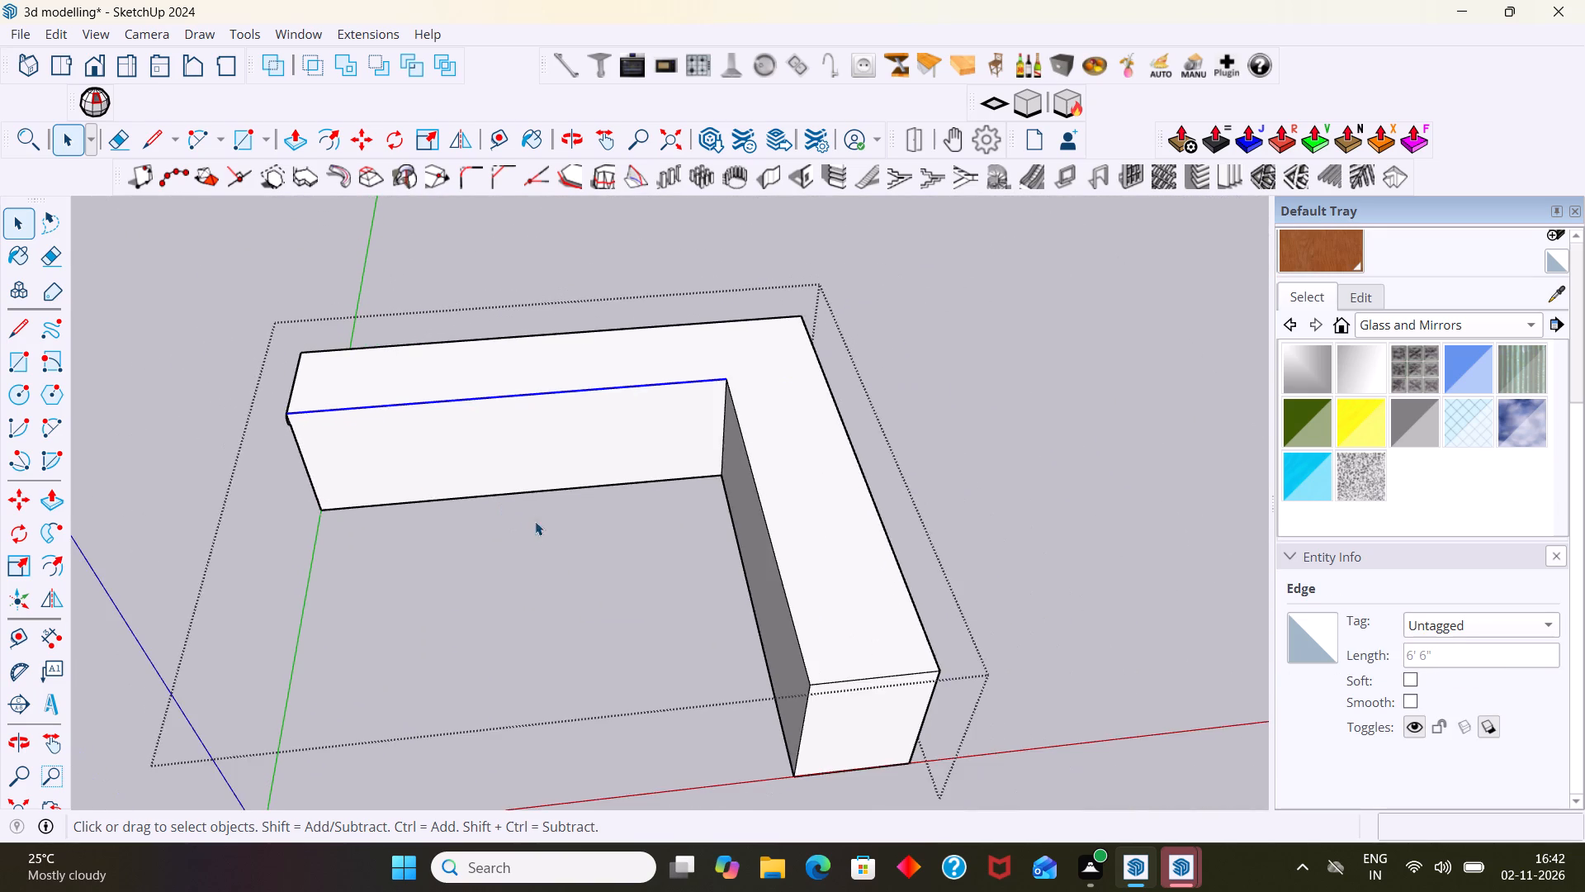
middle_drag(540, 521, 610, 544)
shift+scroll(777, 530, up, 6)
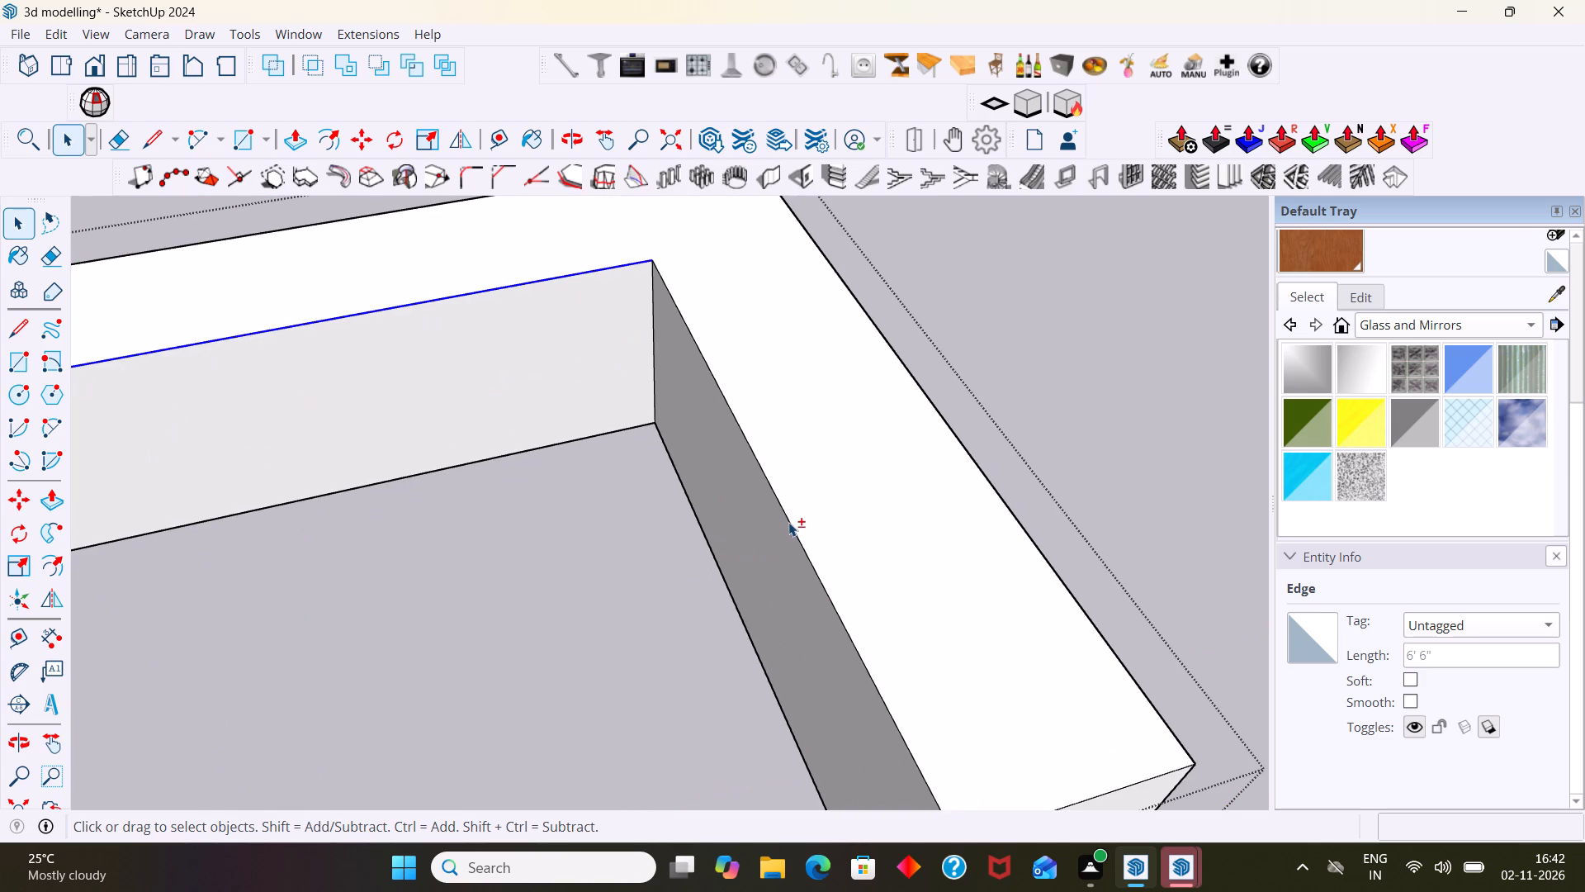
shift+click(790, 520)
scroll(771, 524, down, 7)
middle_drag(534, 513, 459, 520)
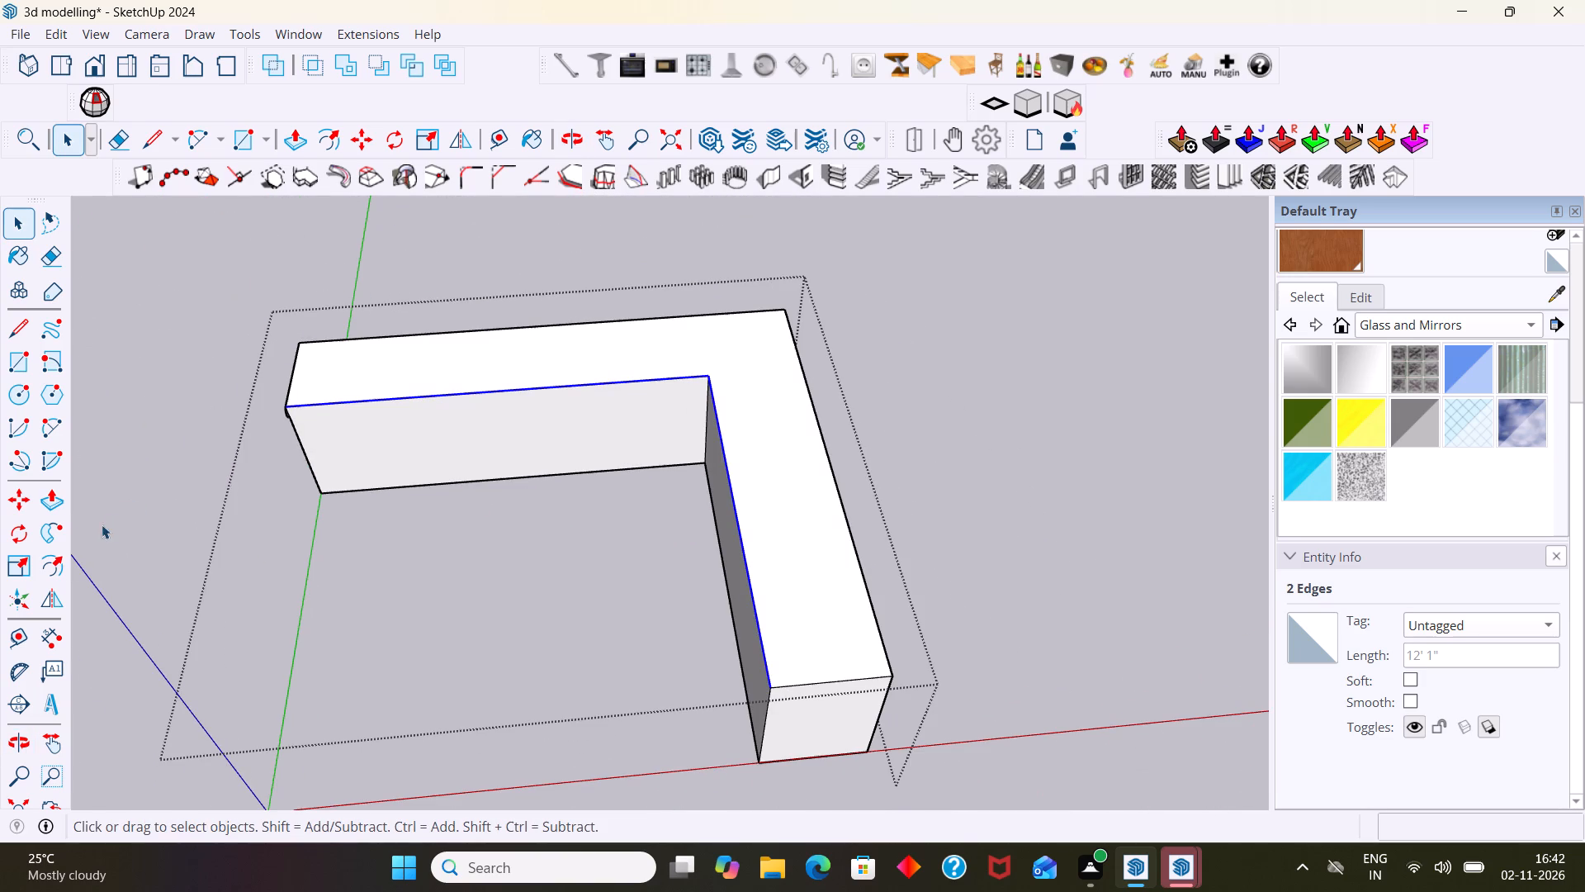
click(50, 526)
scroll(324, 377, up, 4)
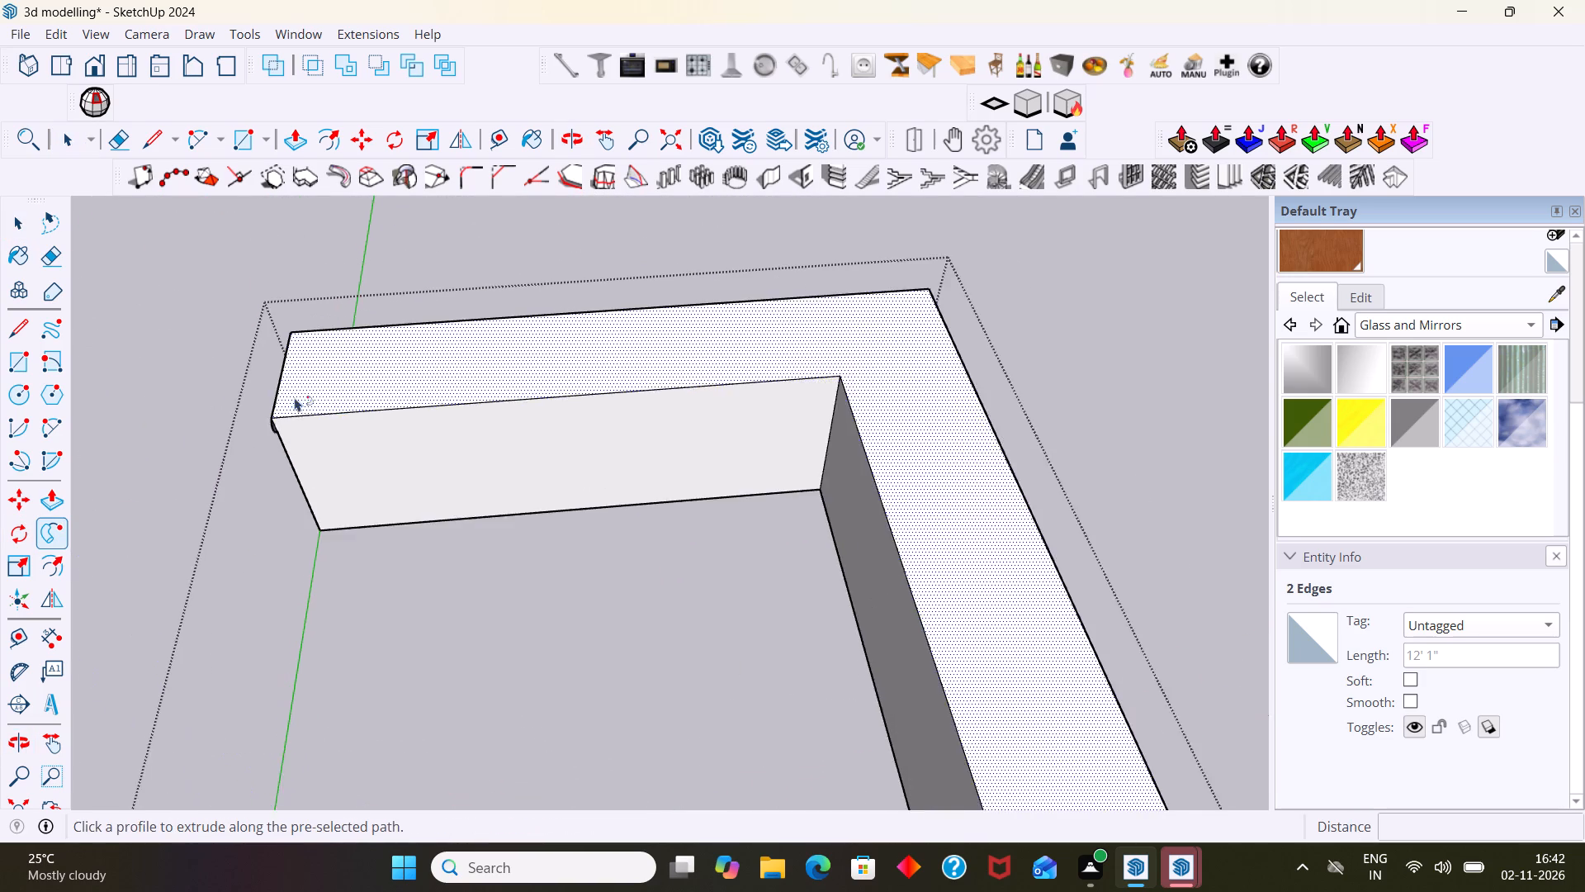
scroll(295, 397, up, 13)
click(262, 439)
scroll(305, 432, down, 3)
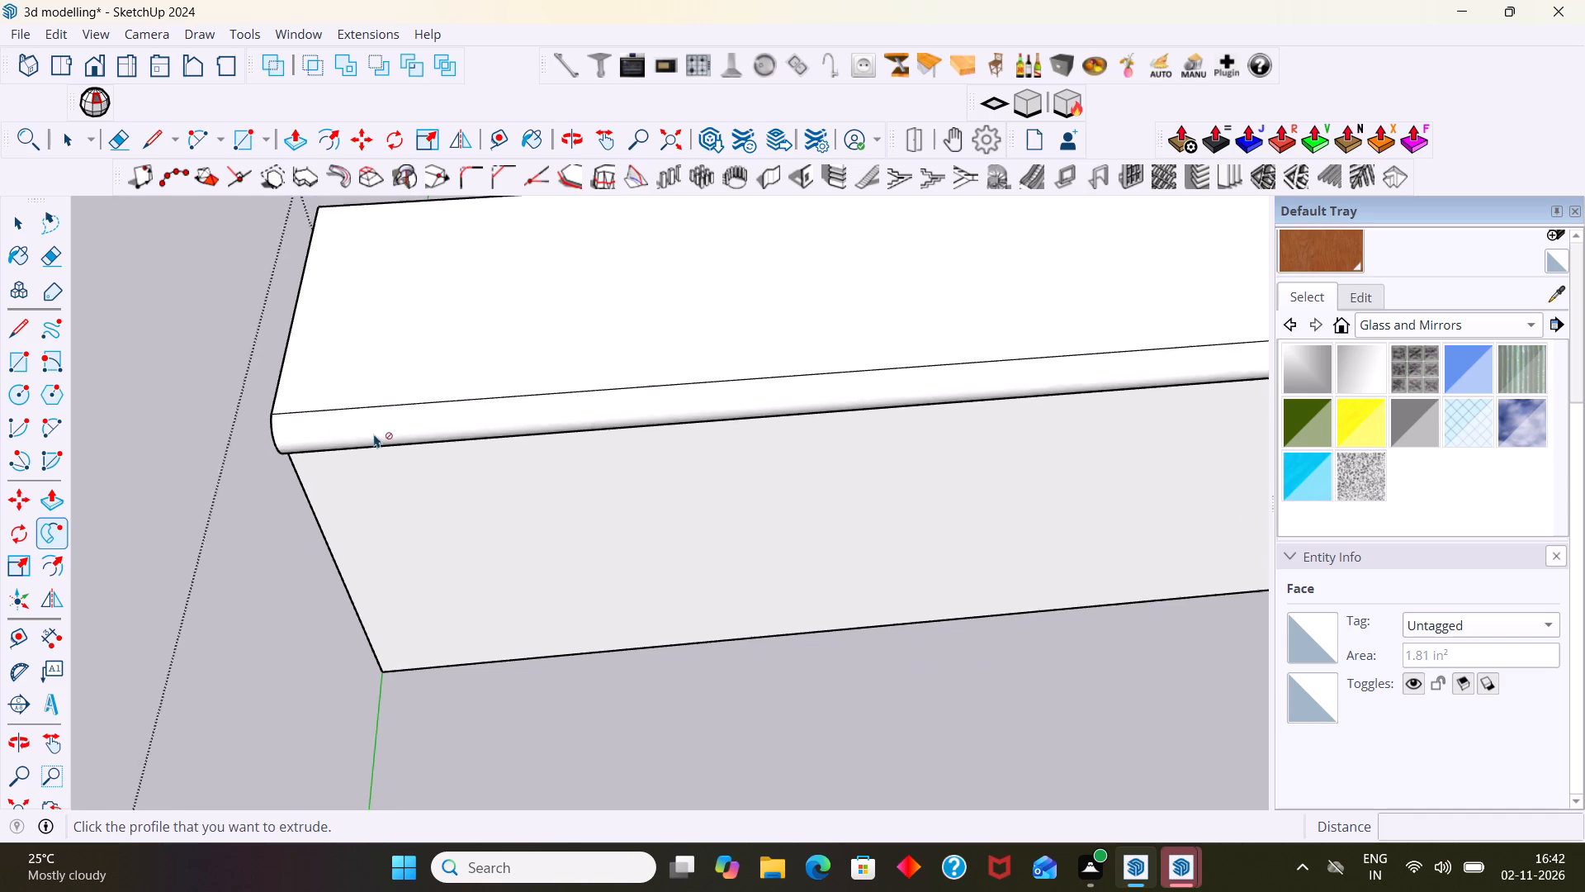
Leave the L-shaped block's group.
scroll(374, 434, down, 14)
middle_drag(528, 610, 549, 621)
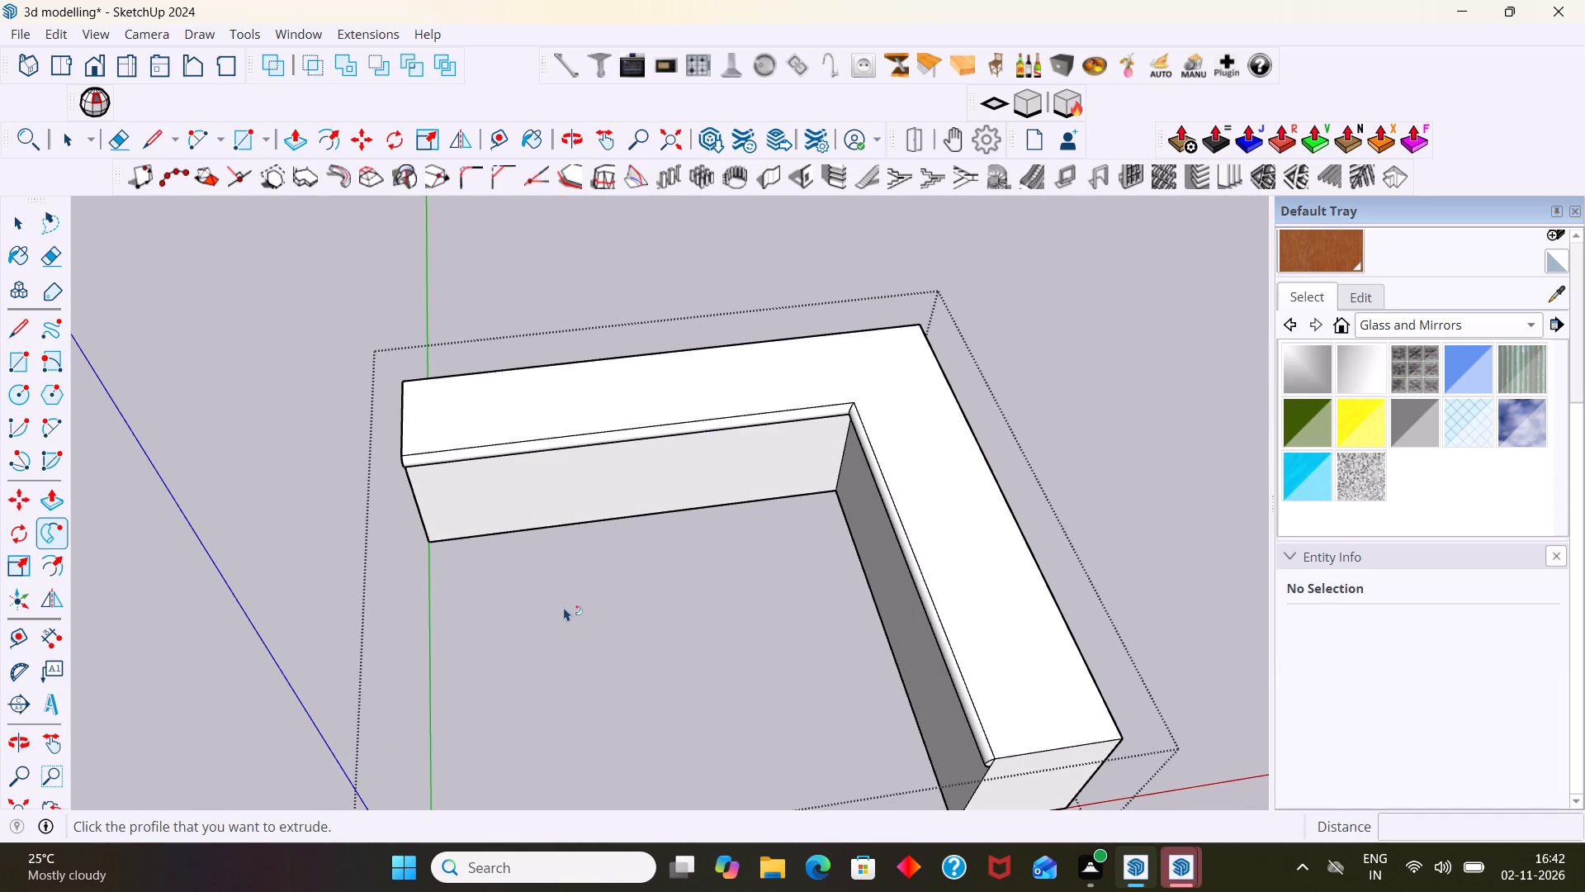
key(space)
click(352, 396)
Reveal the rest of the house model around the isolated L-shaped block, and clear the selection.
scroll(284, 381, down, 4)
middle_drag(336, 488, 561, 523)
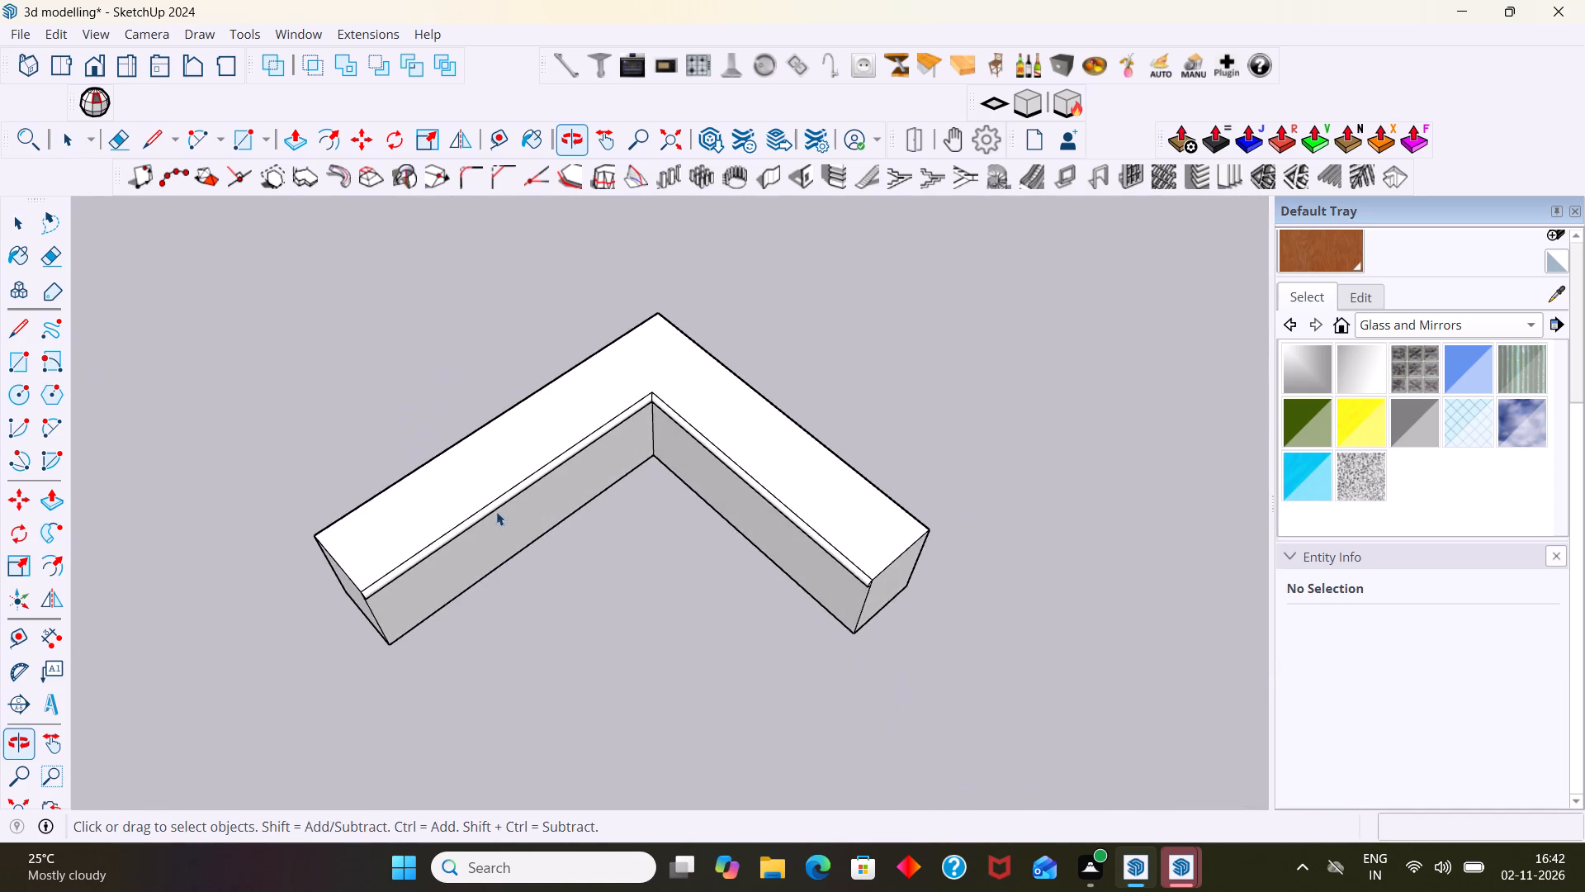
scroll(464, 488, up, 6)
scroll(504, 518, down, 14)
middle_drag(490, 521, 464, 477)
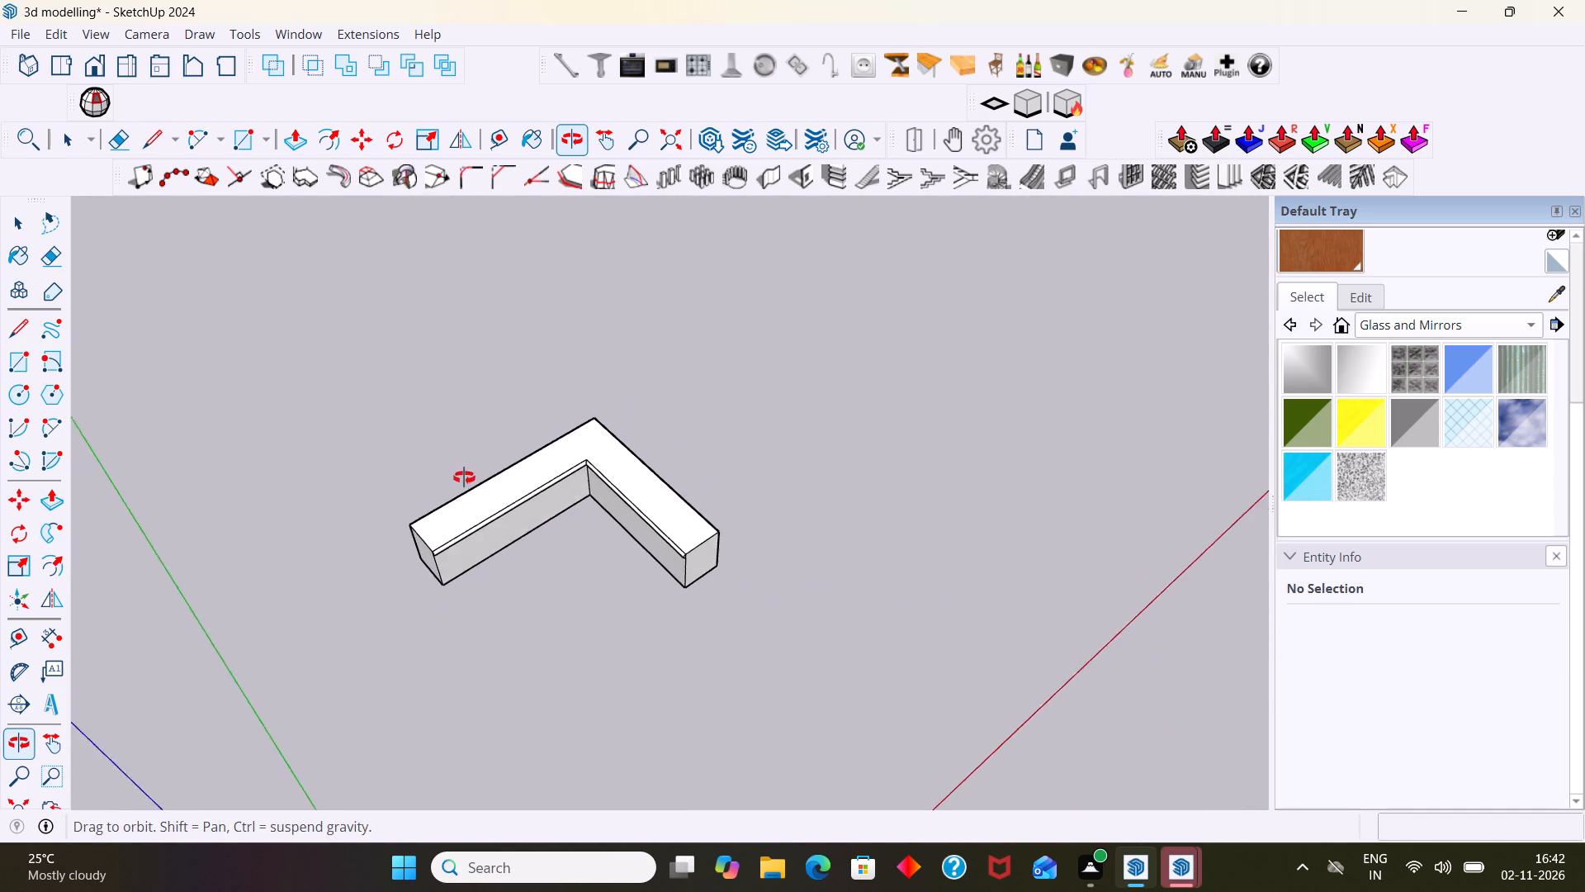
middle_drag(464, 477, 462, 486)
scroll(473, 512, up, 3)
click(472, 509)
right_click(472, 511)
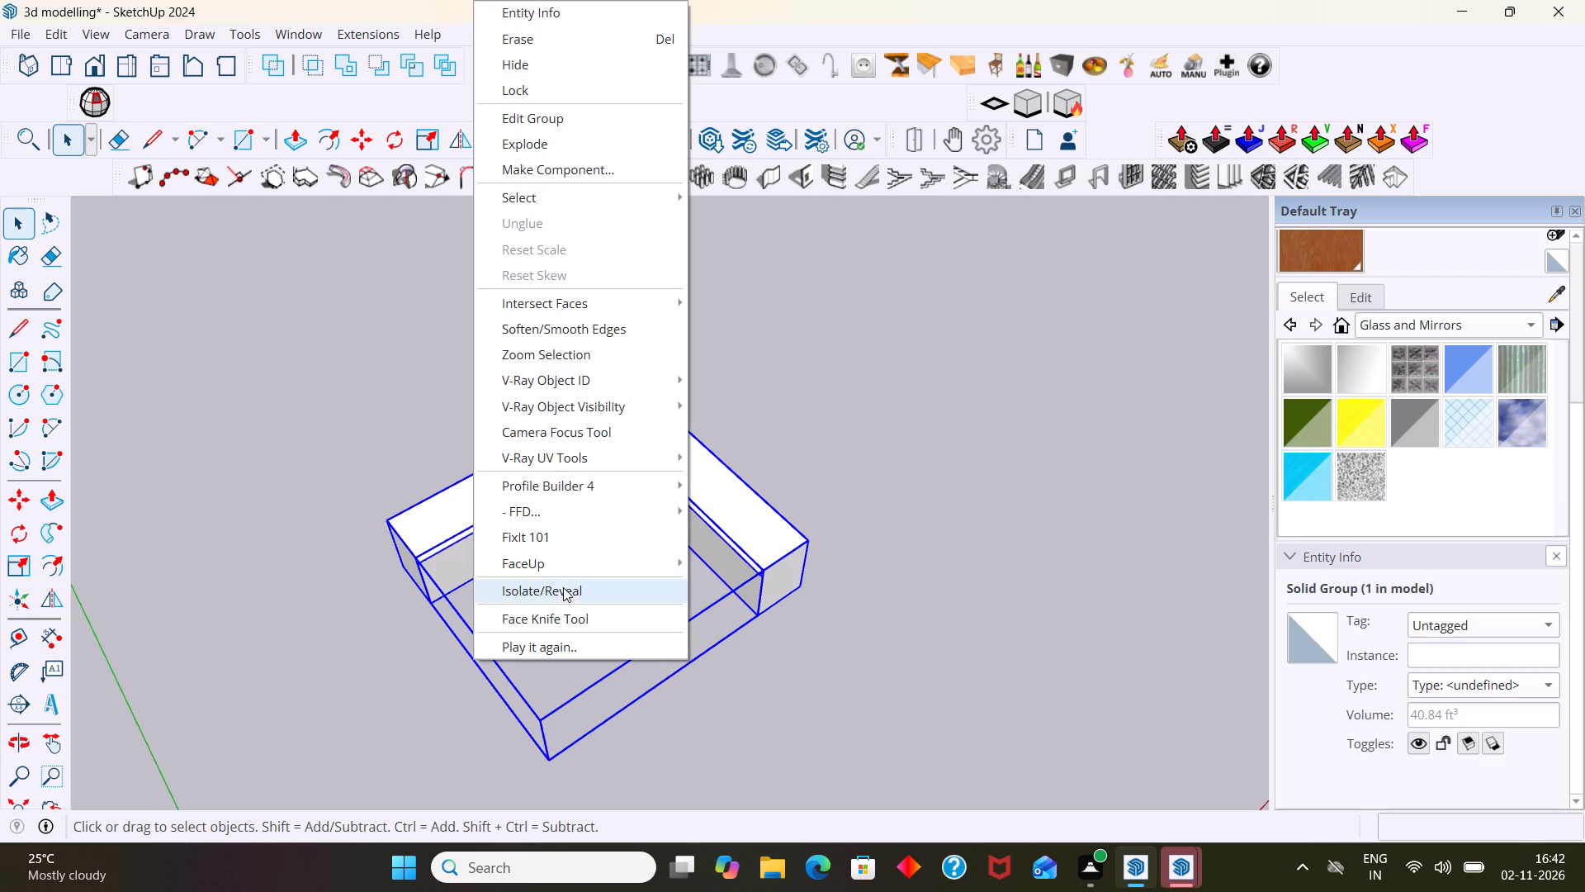
click(544, 589)
scroll(481, 512, up, 3)
scroll(481, 510, down, 9)
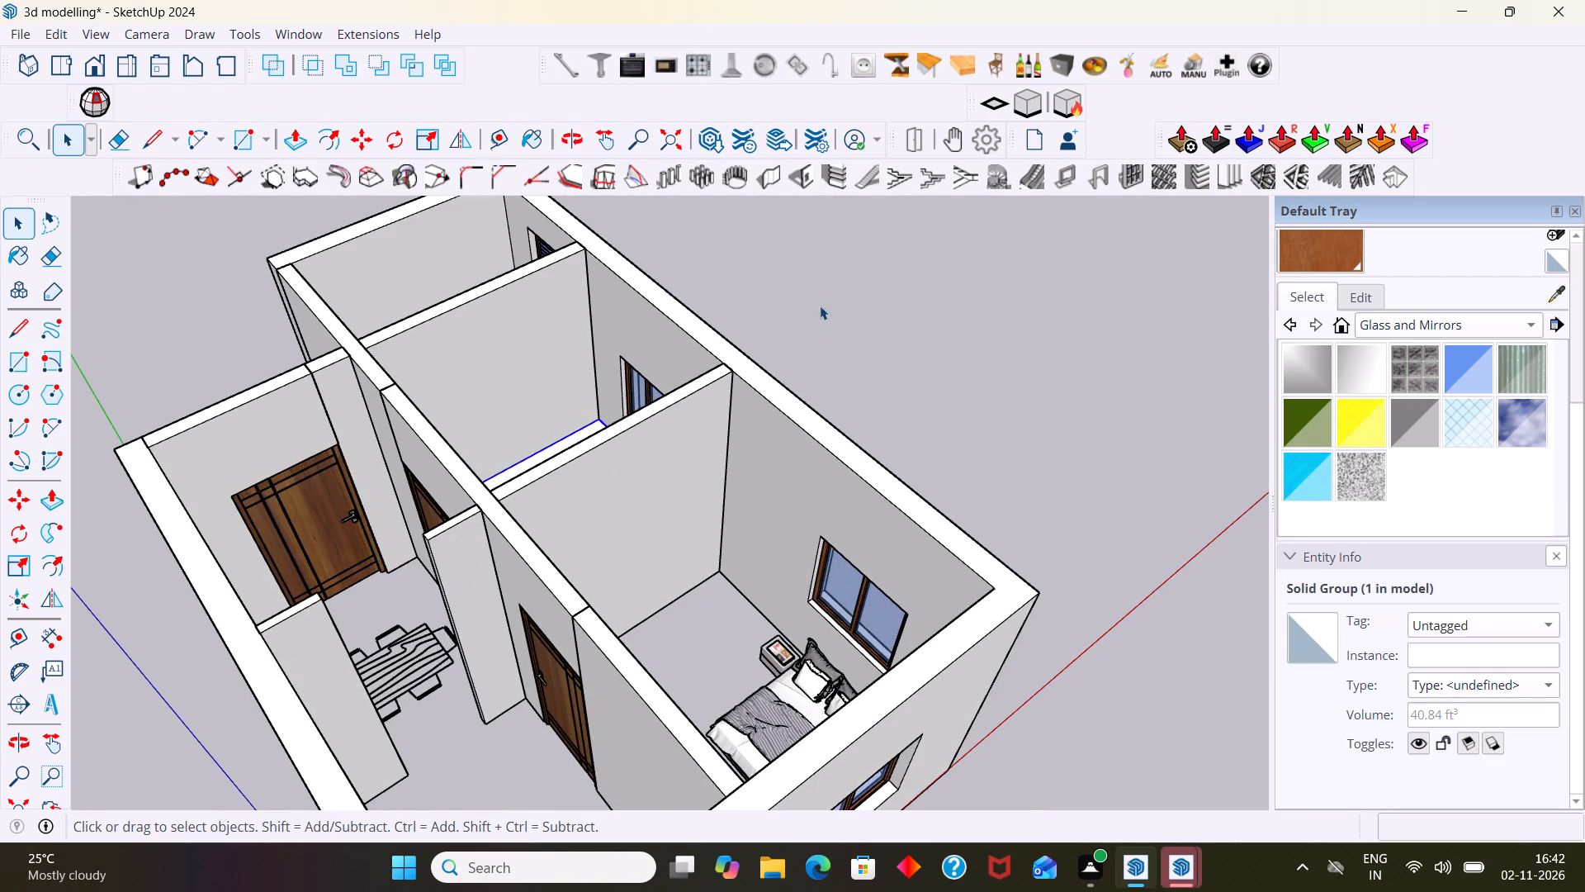
click(820, 306)
Open the group of the L-shaped block in the middle room of the house for editing.
middle_drag(634, 518, 603, 695)
scroll(555, 554, up, 19)
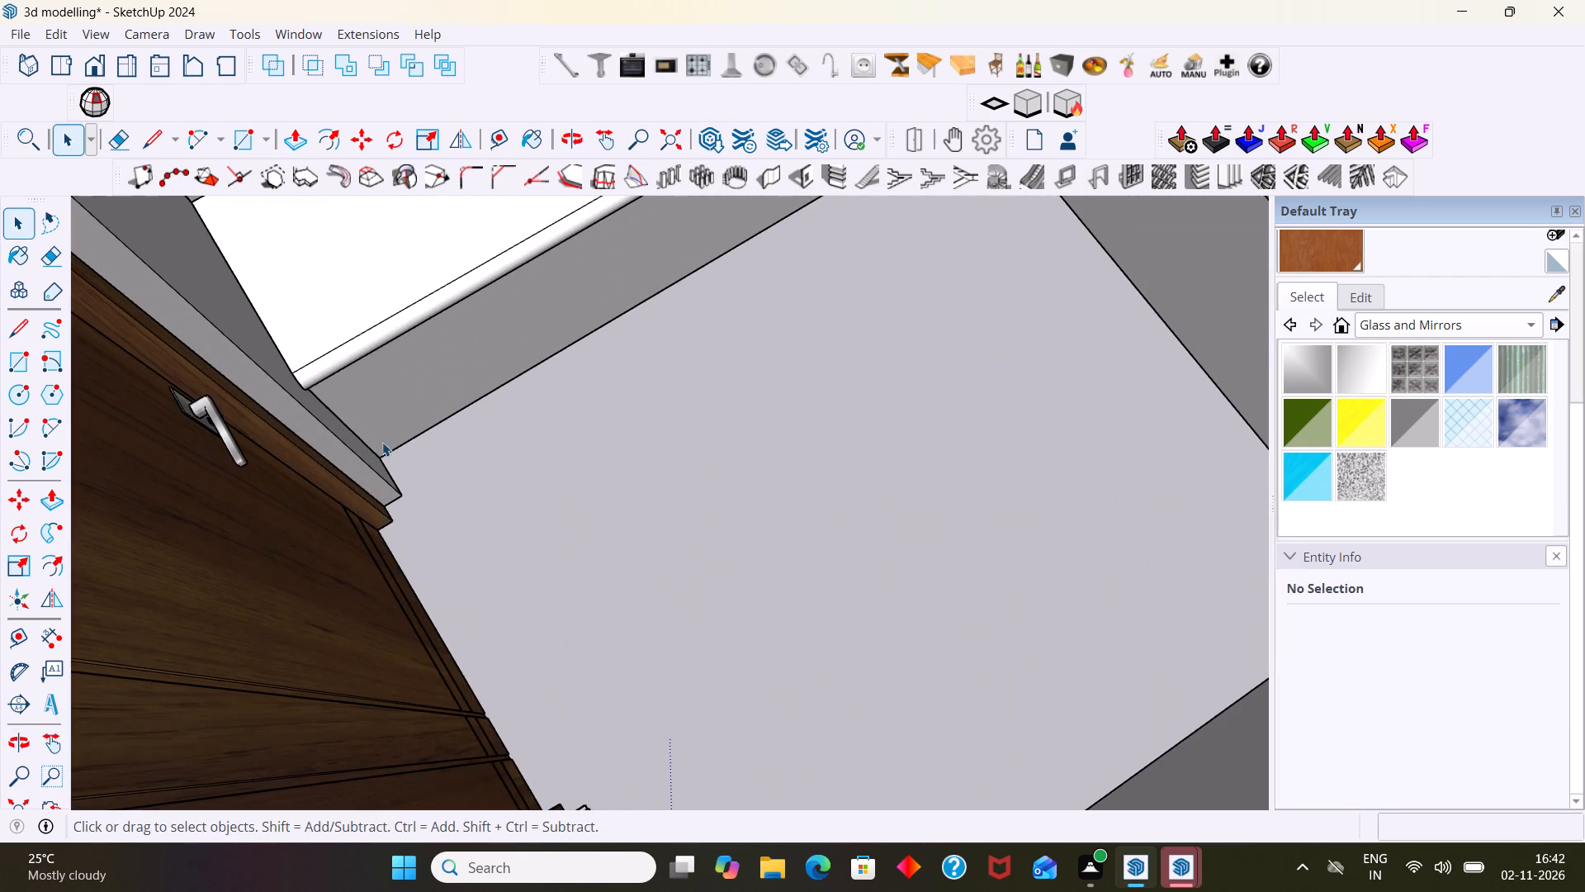
middle_drag(376, 429, 347, 367)
scroll(346, 365, up, 1)
scroll(346, 366, down, 18)
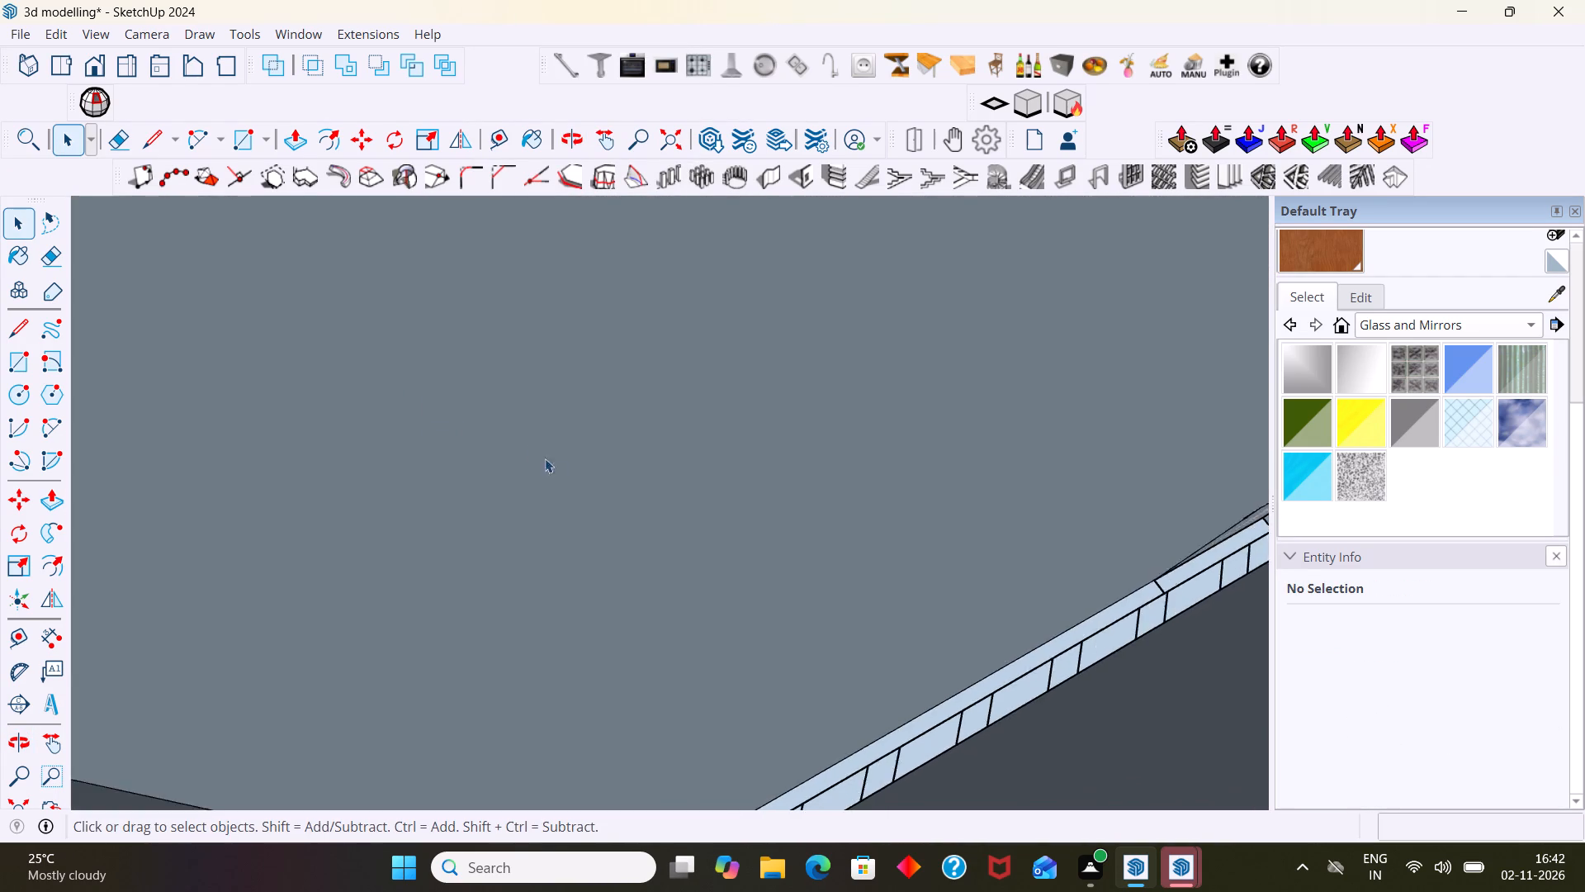
scroll(545, 458, down, 12)
click(27, 805)
scroll(197, 672, down, 2)
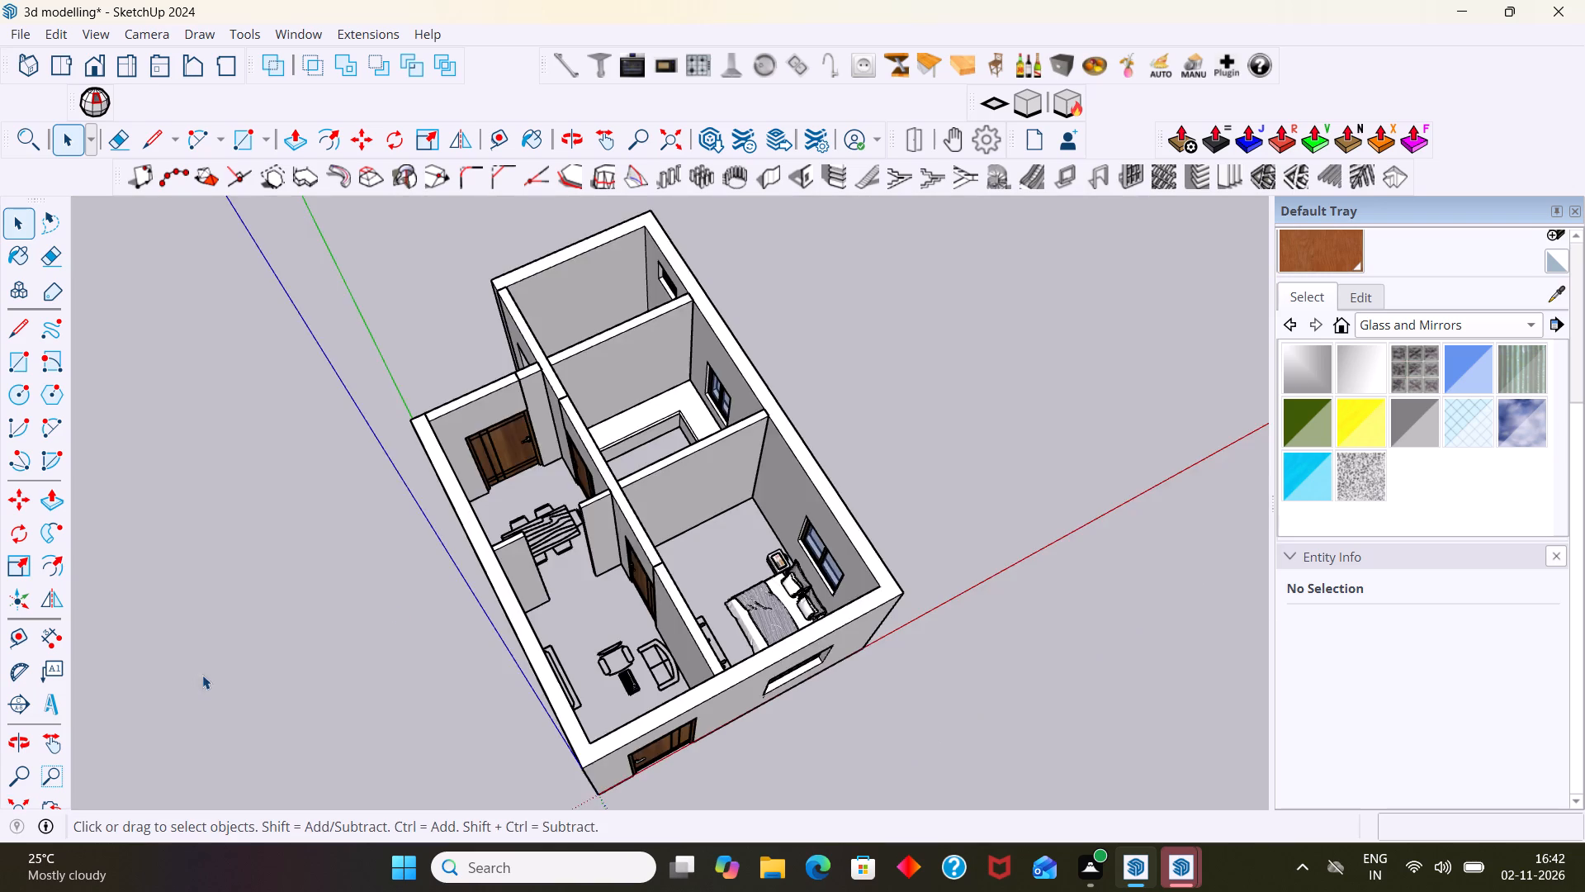
scroll(648, 385, up, 20)
scroll(648, 385, up, 1)
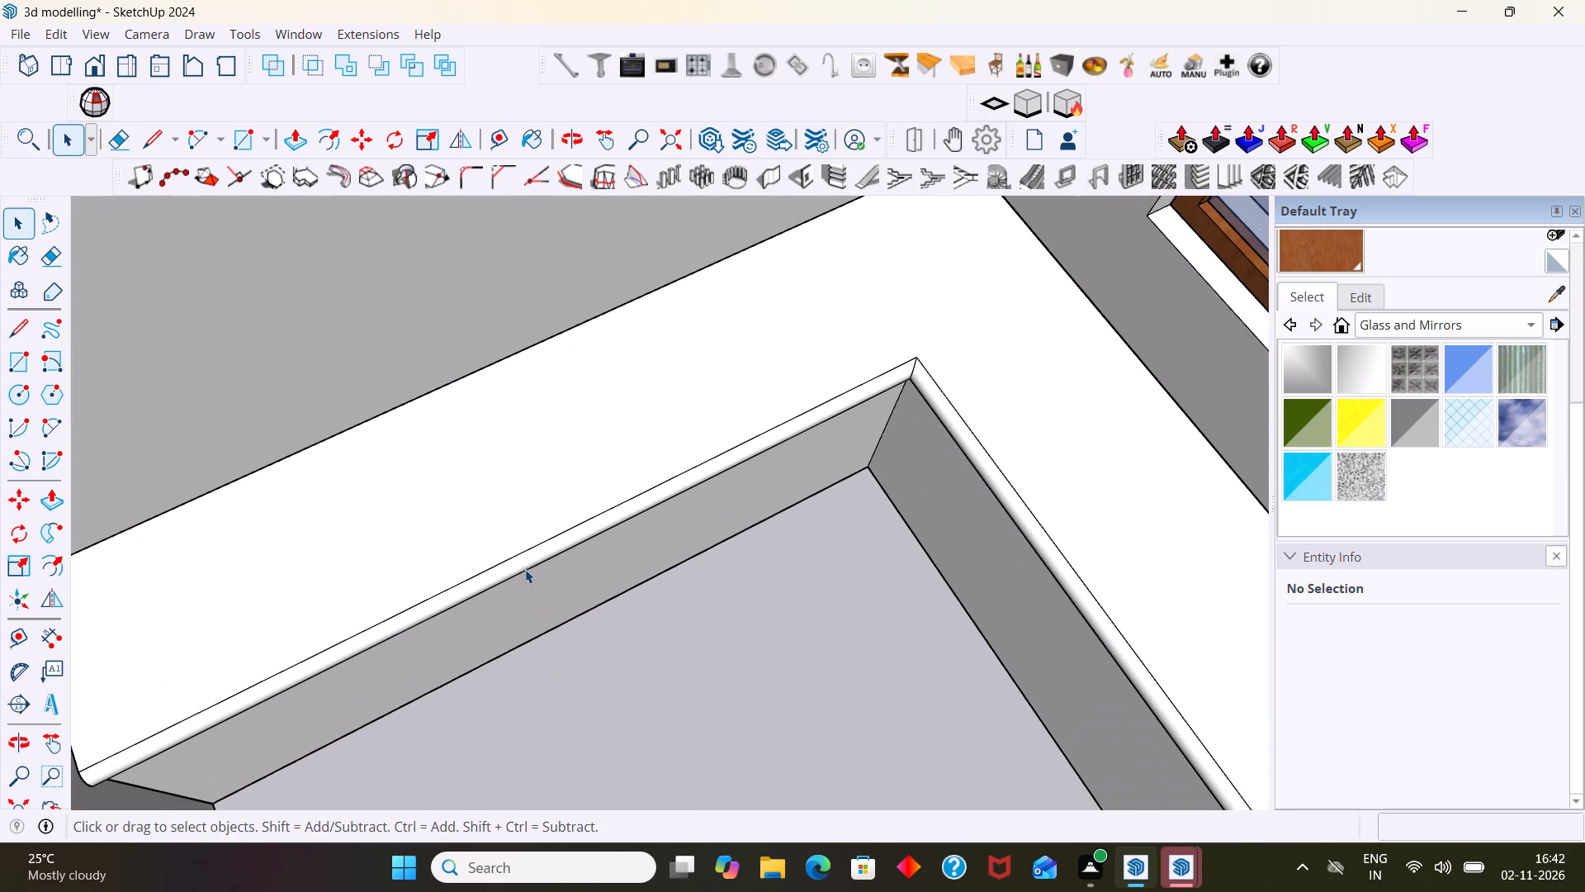
click(513, 561)
triple_click(518, 565)
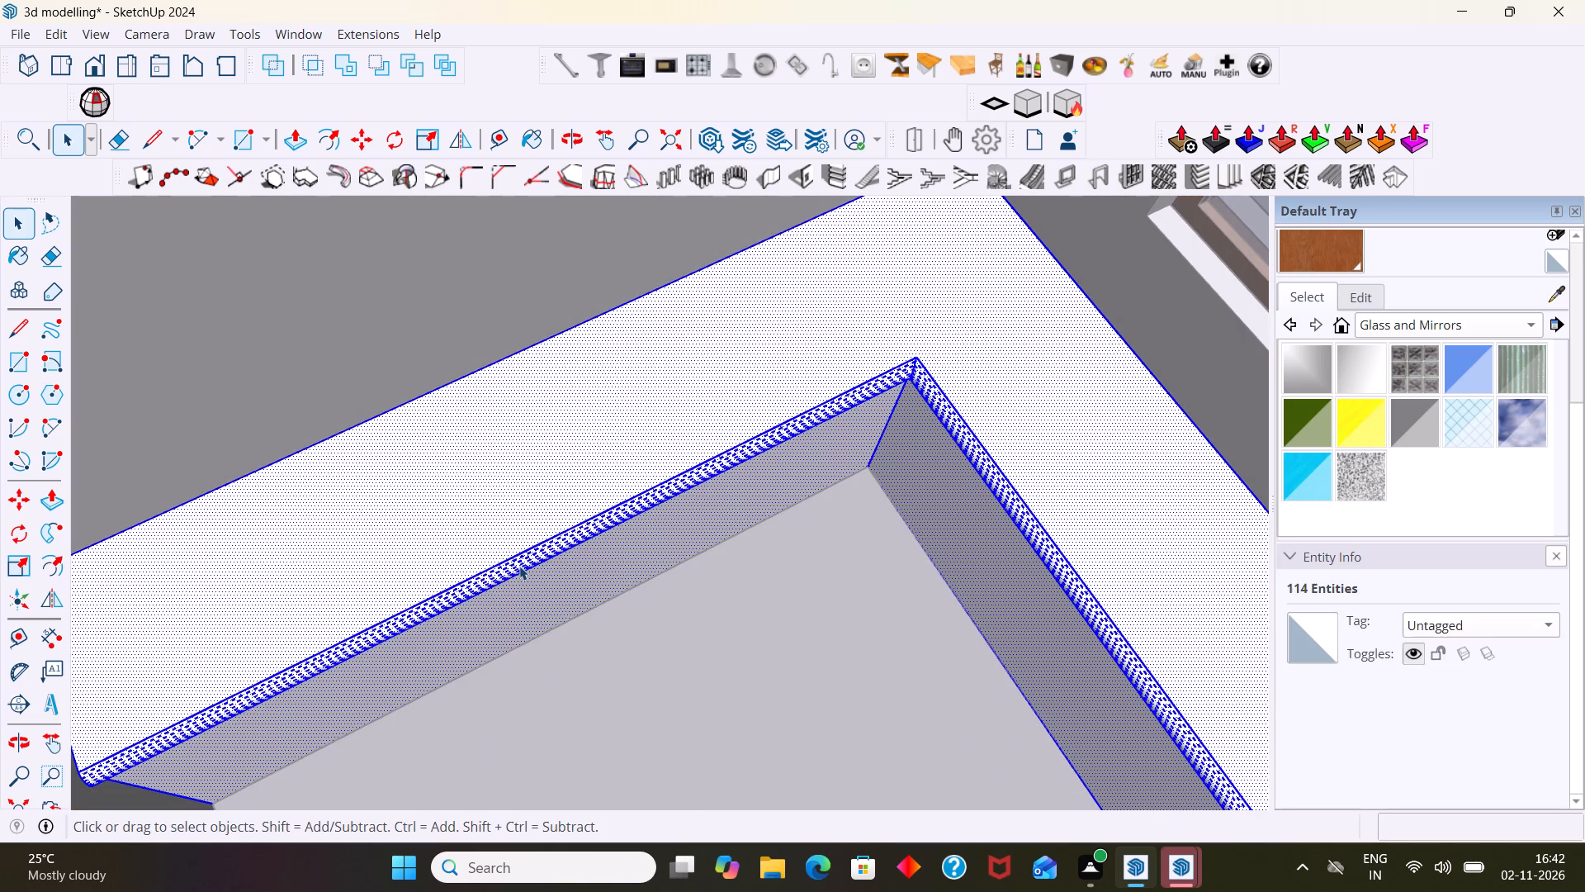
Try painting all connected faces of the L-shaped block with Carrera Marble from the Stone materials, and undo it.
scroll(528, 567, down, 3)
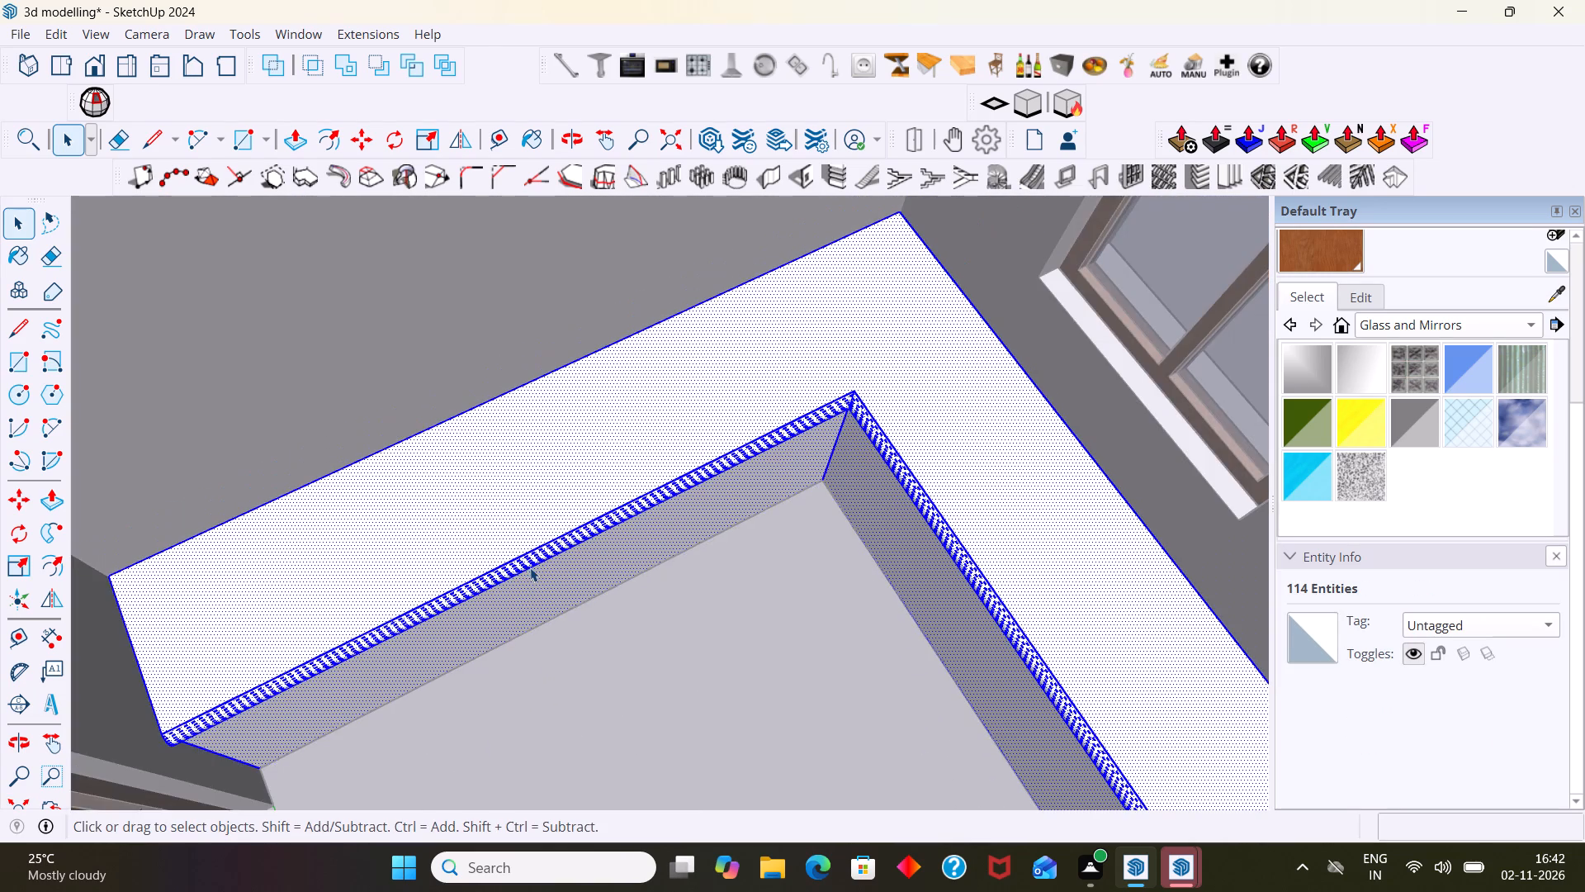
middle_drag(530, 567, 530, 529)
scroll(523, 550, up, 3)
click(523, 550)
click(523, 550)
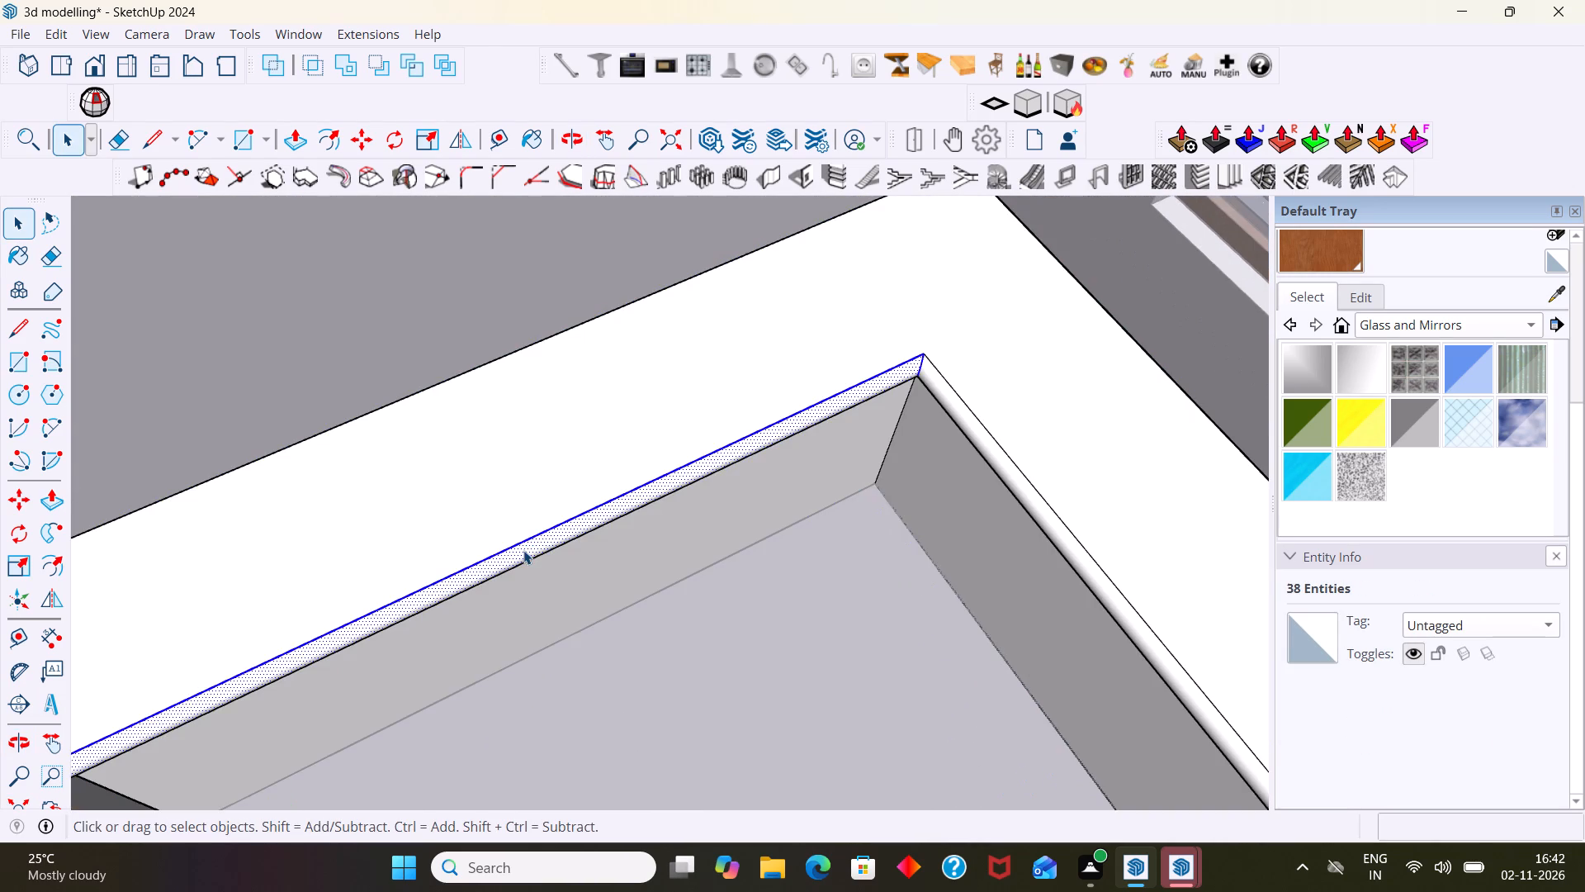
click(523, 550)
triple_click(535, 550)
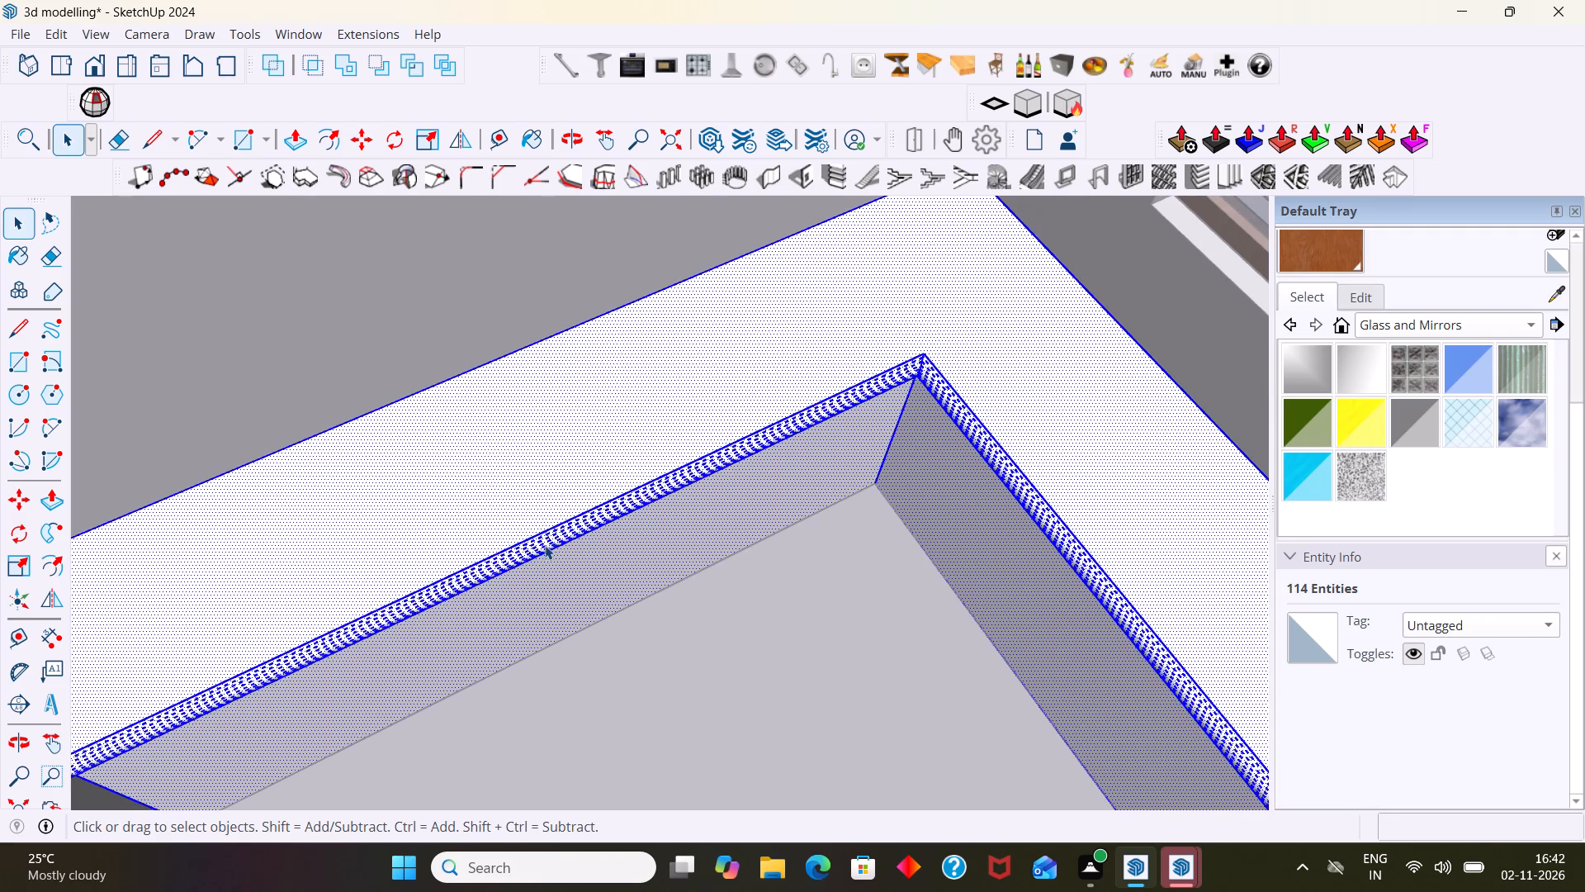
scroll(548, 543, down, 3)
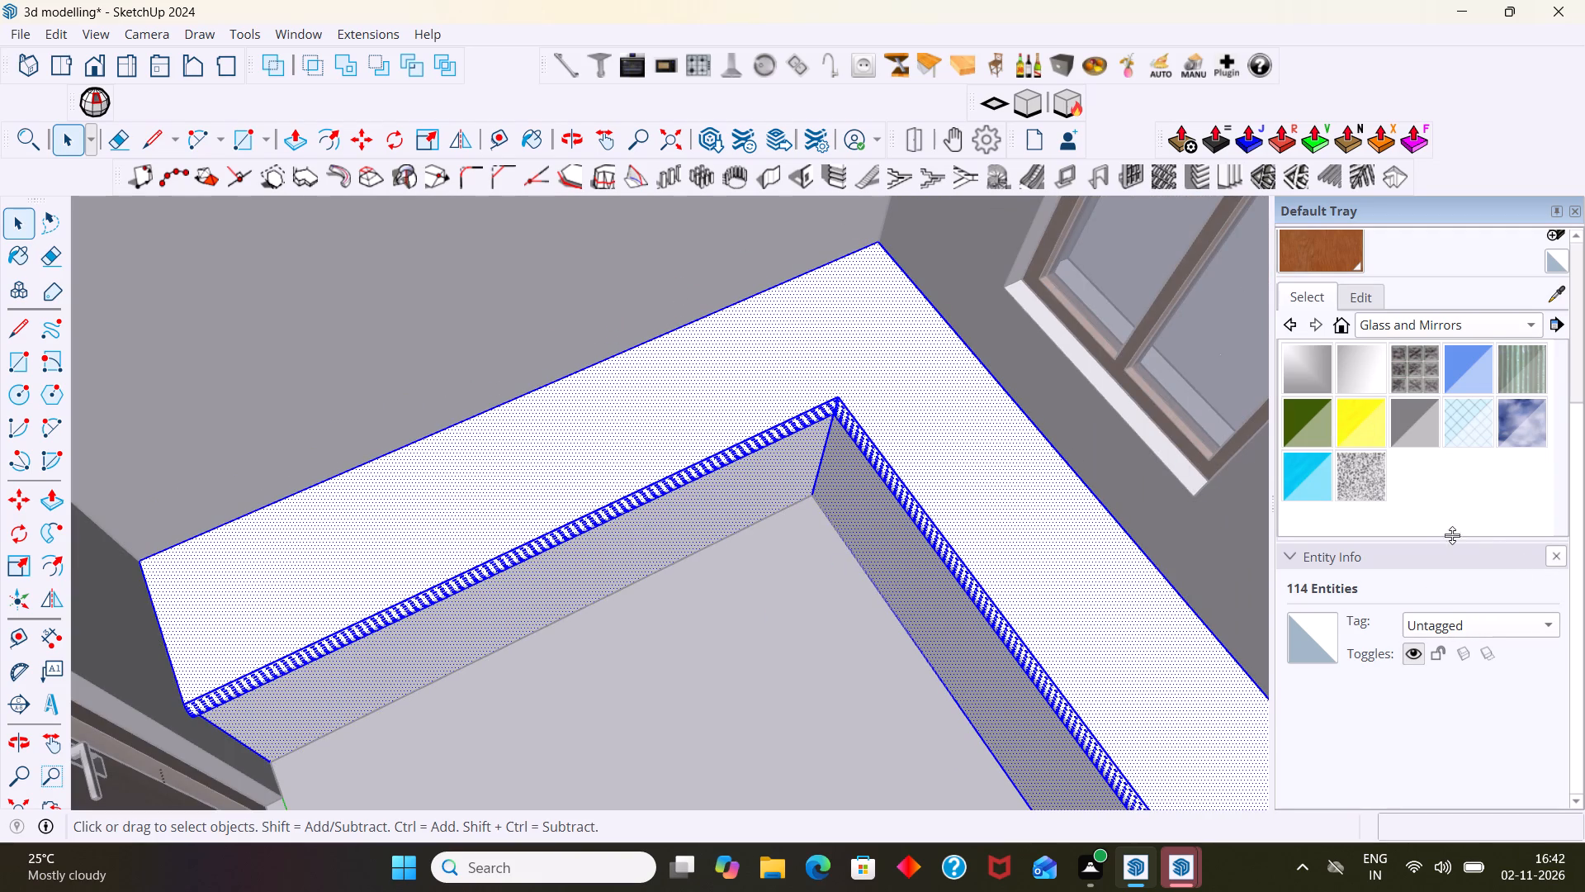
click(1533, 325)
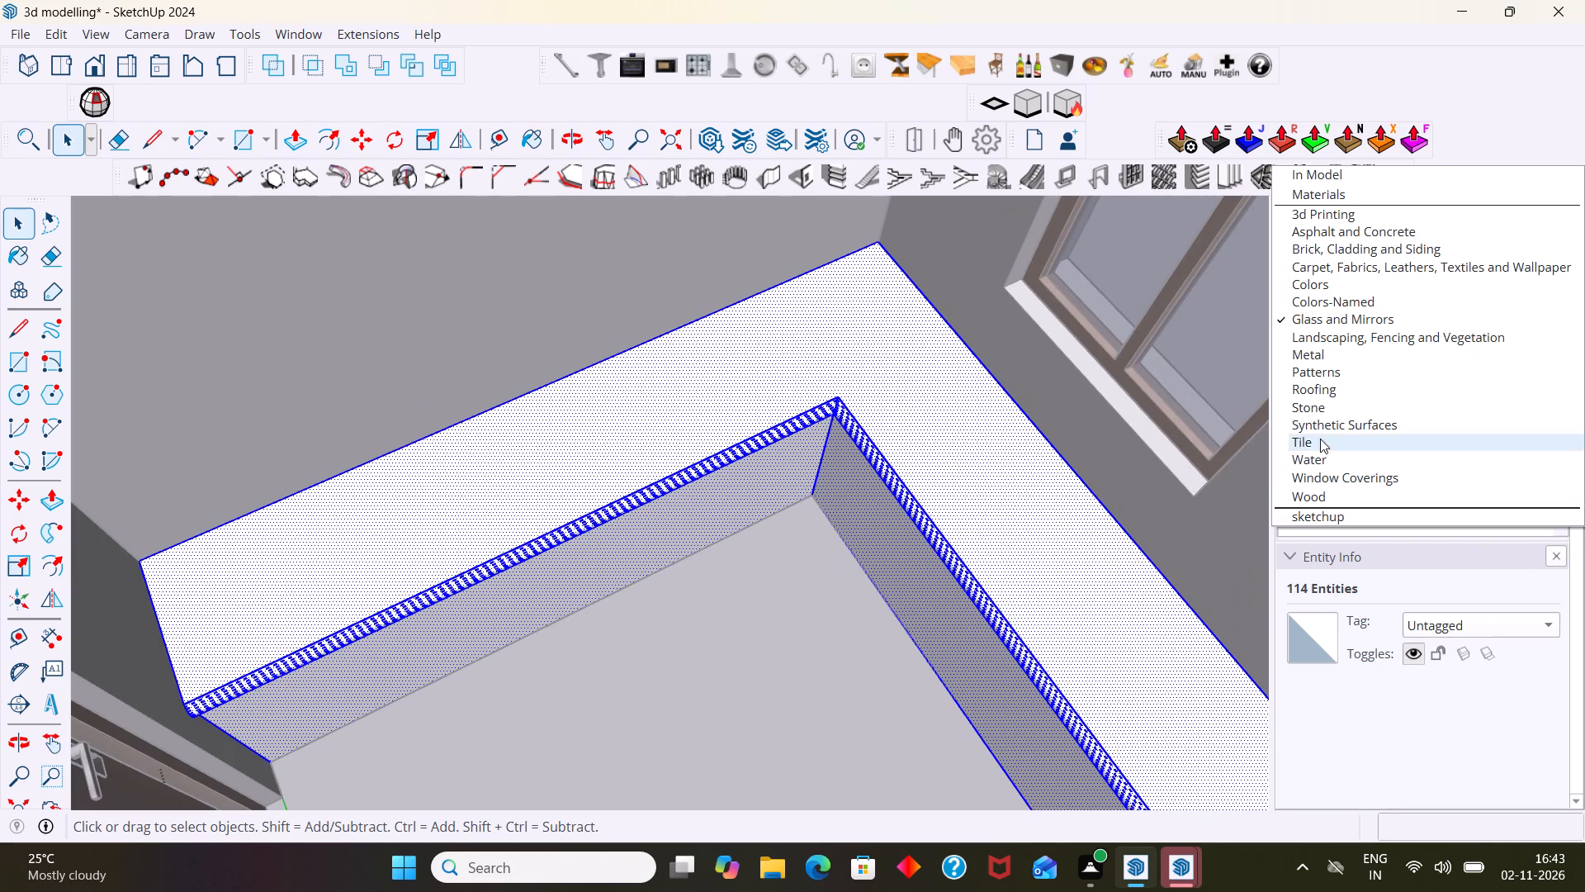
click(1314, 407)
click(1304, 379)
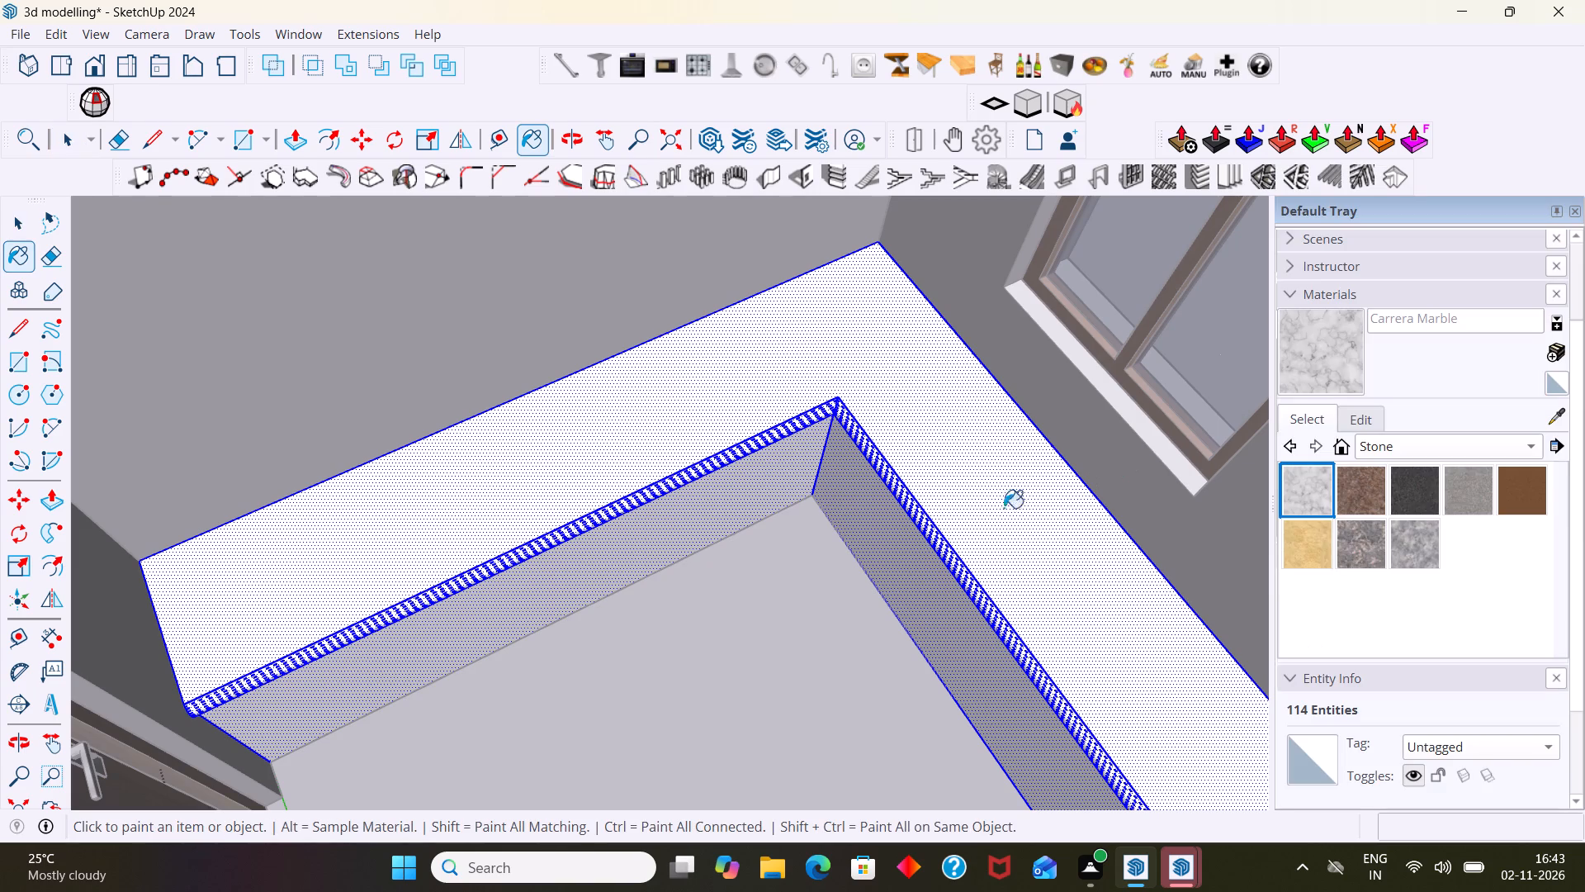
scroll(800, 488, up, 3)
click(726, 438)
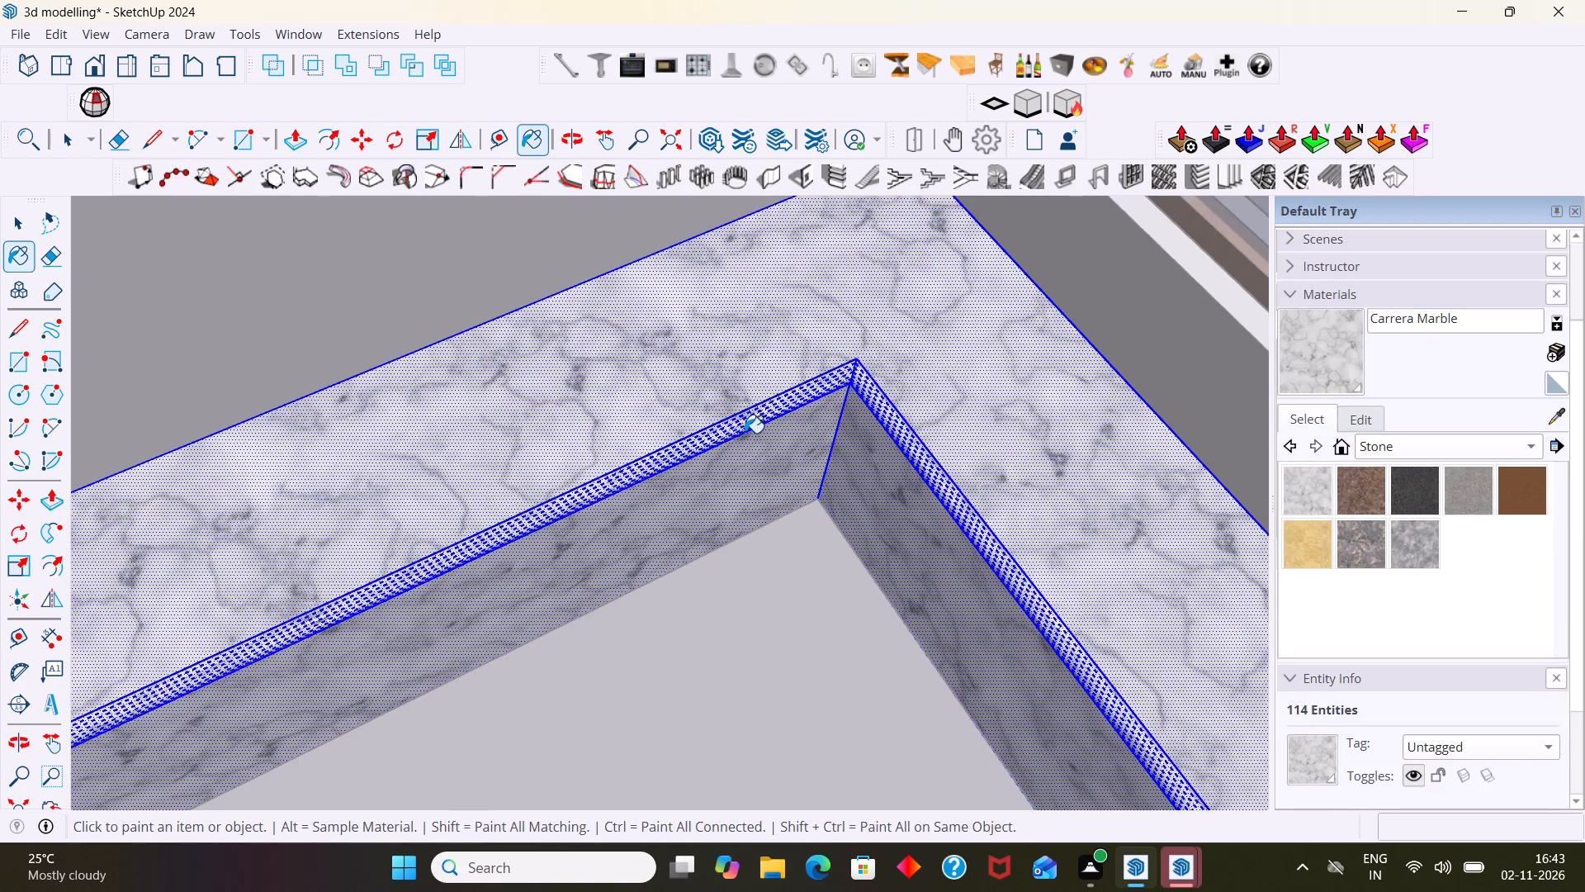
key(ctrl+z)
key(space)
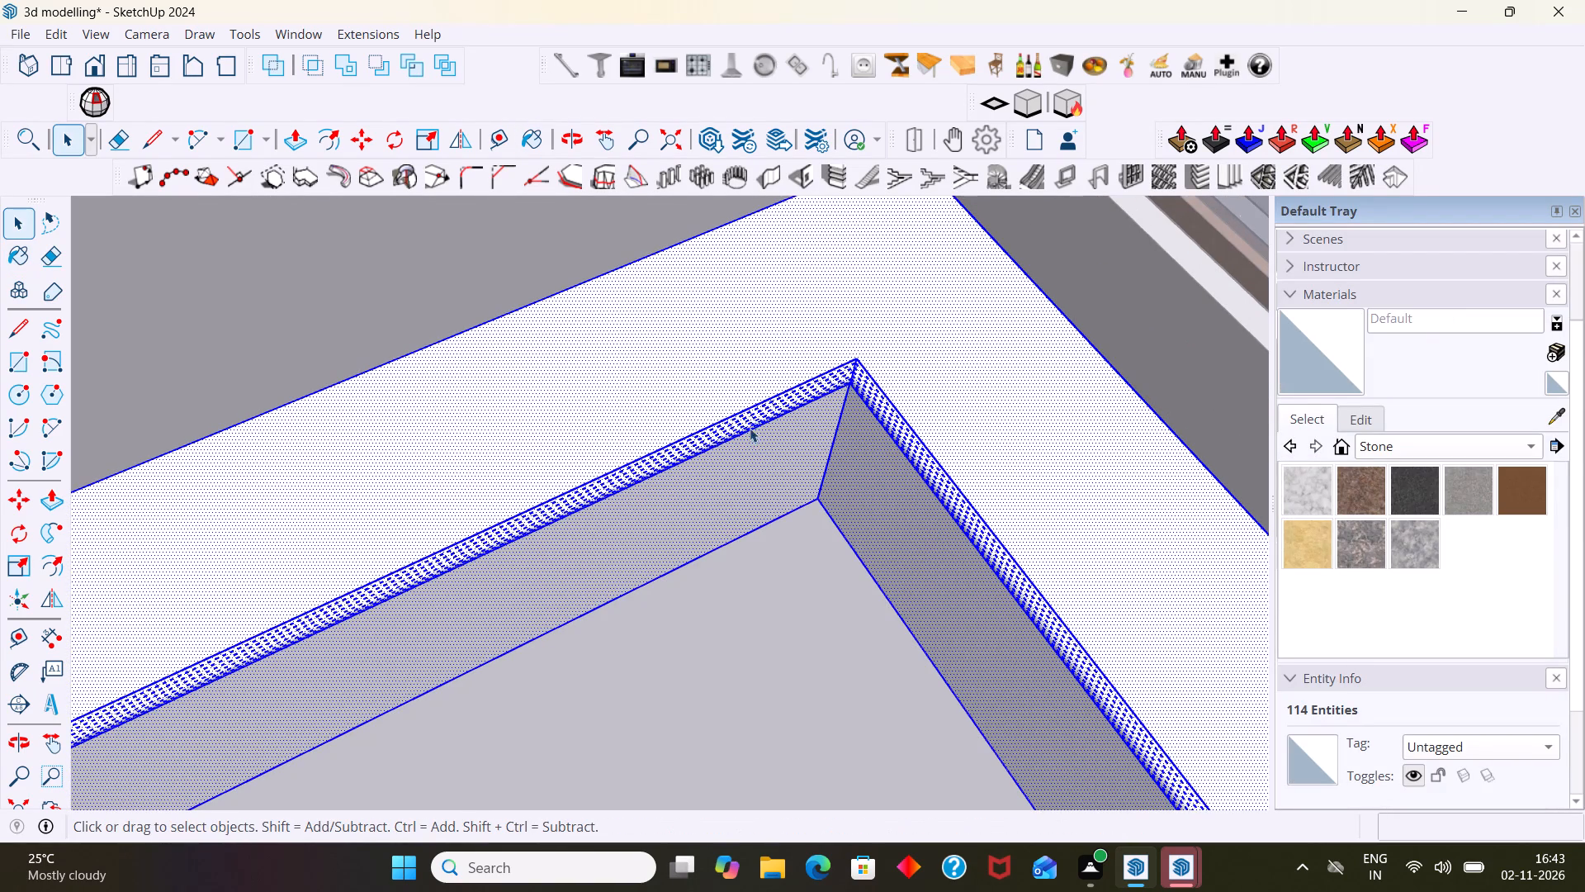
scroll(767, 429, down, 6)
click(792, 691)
Paint both half-round edge surfaces along the block's inner upper edges with Carrera Marble from the Stone materials.
scroll(649, 499, up, 6)
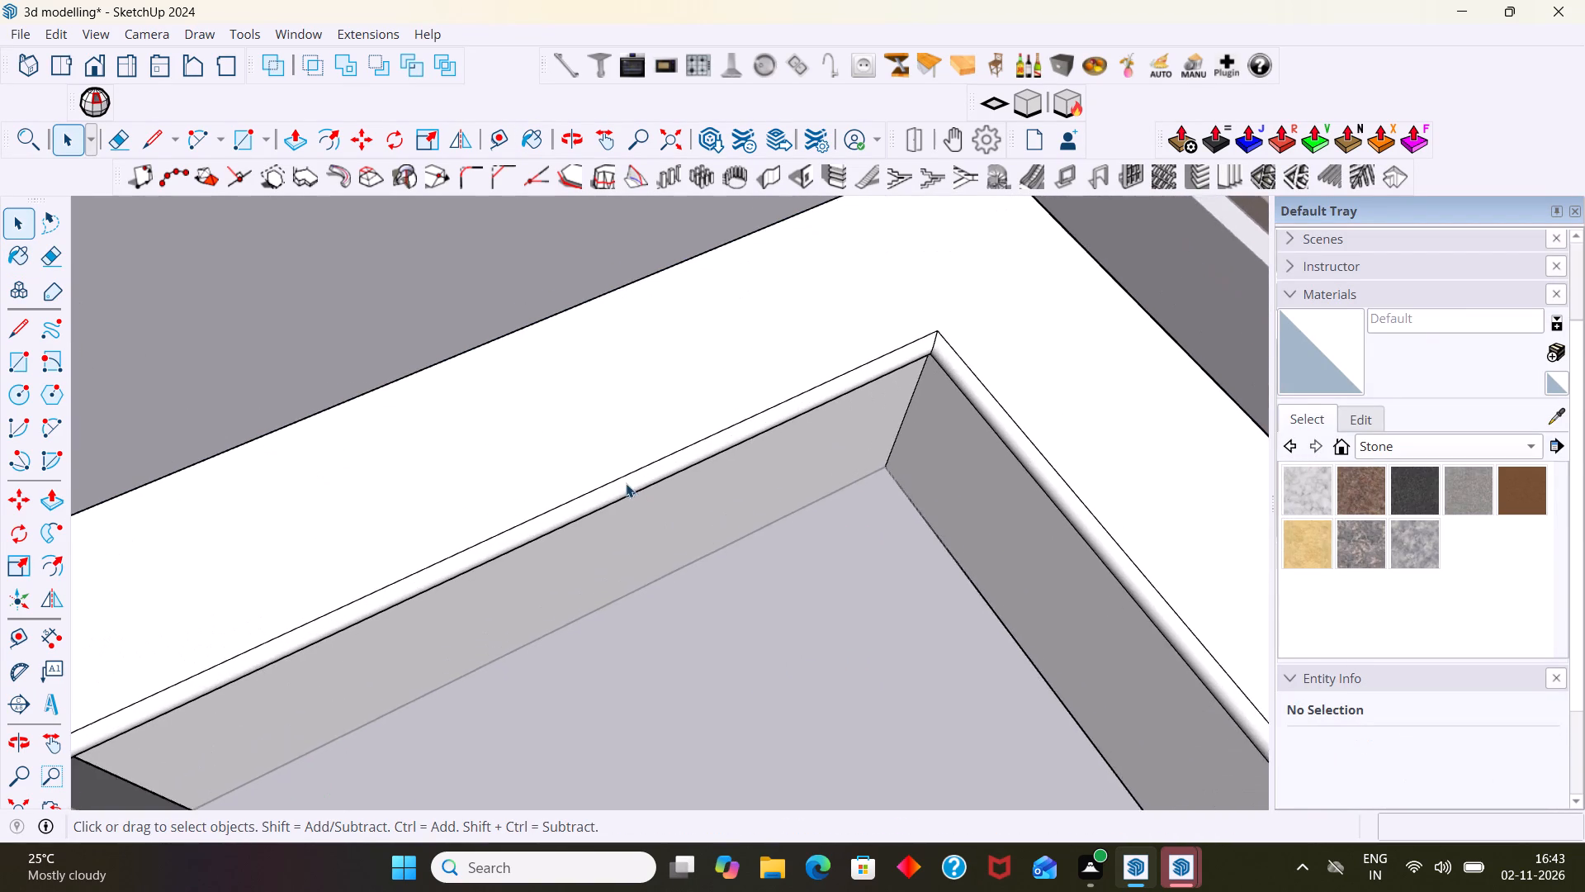
click(623, 483)
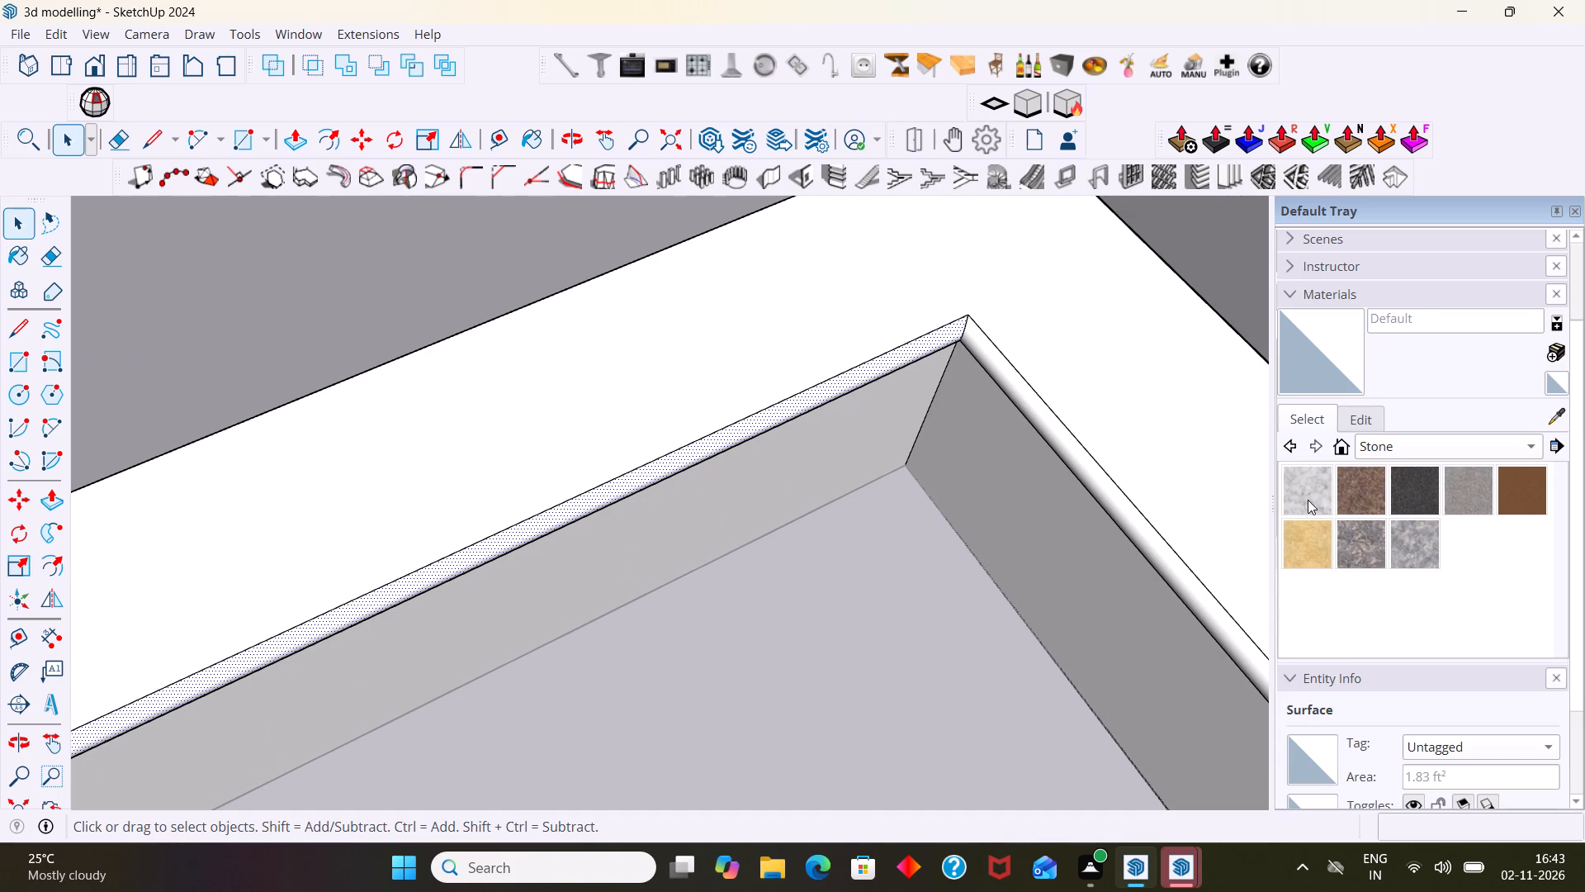
click(1308, 500)
click(763, 429)
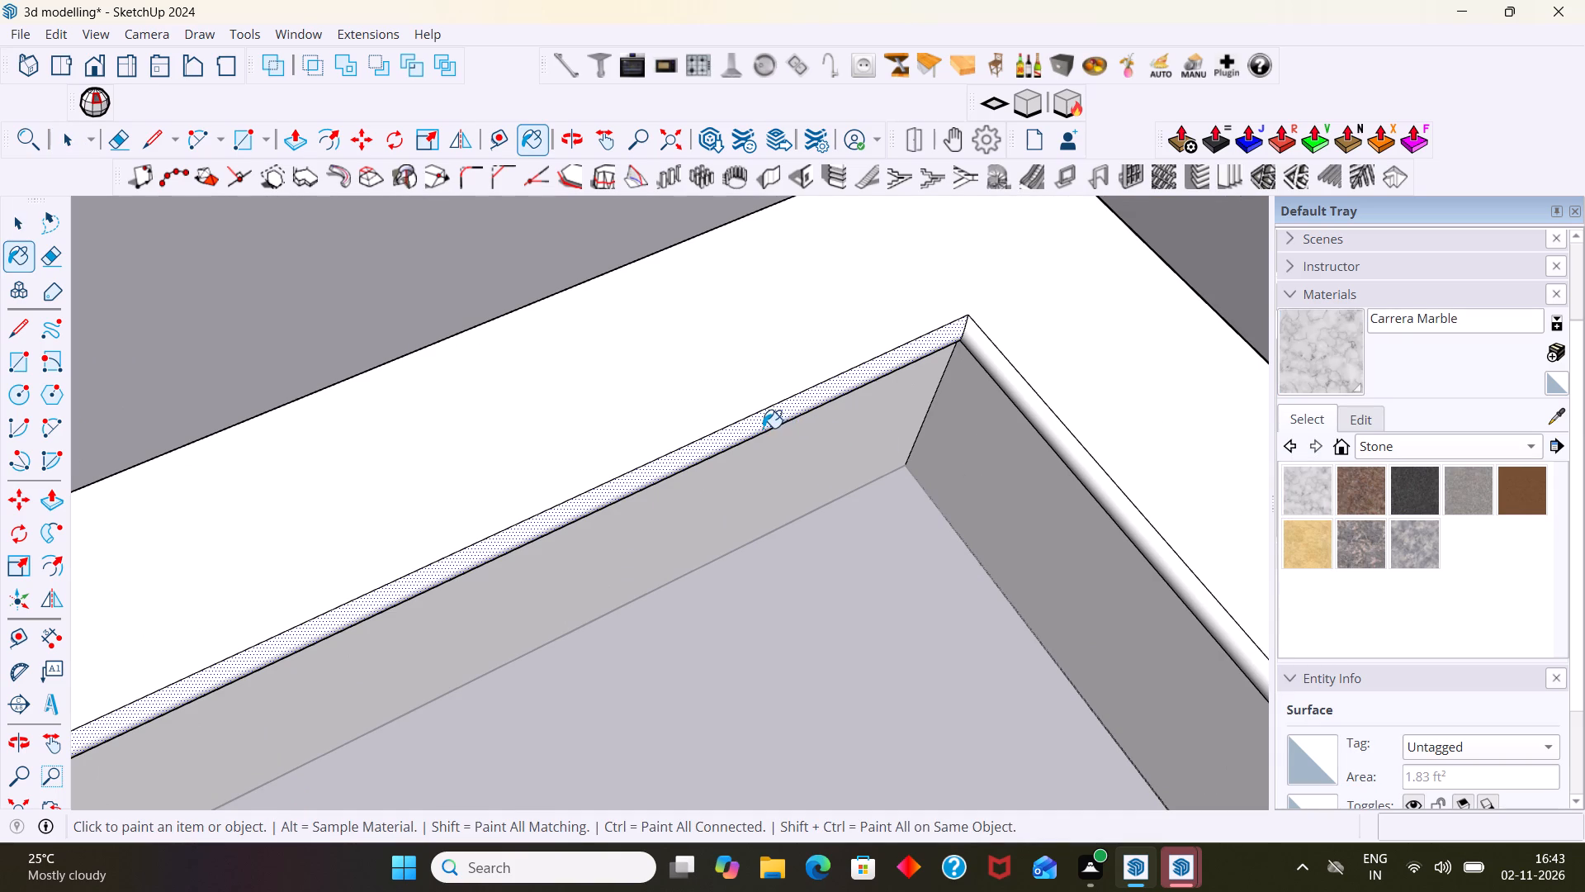
click(1009, 386)
key(space)
Paint the L-shaped top face of the block with Carrera Marble.
scroll(899, 487, down, 6)
middle_drag(900, 563, 952, 475)
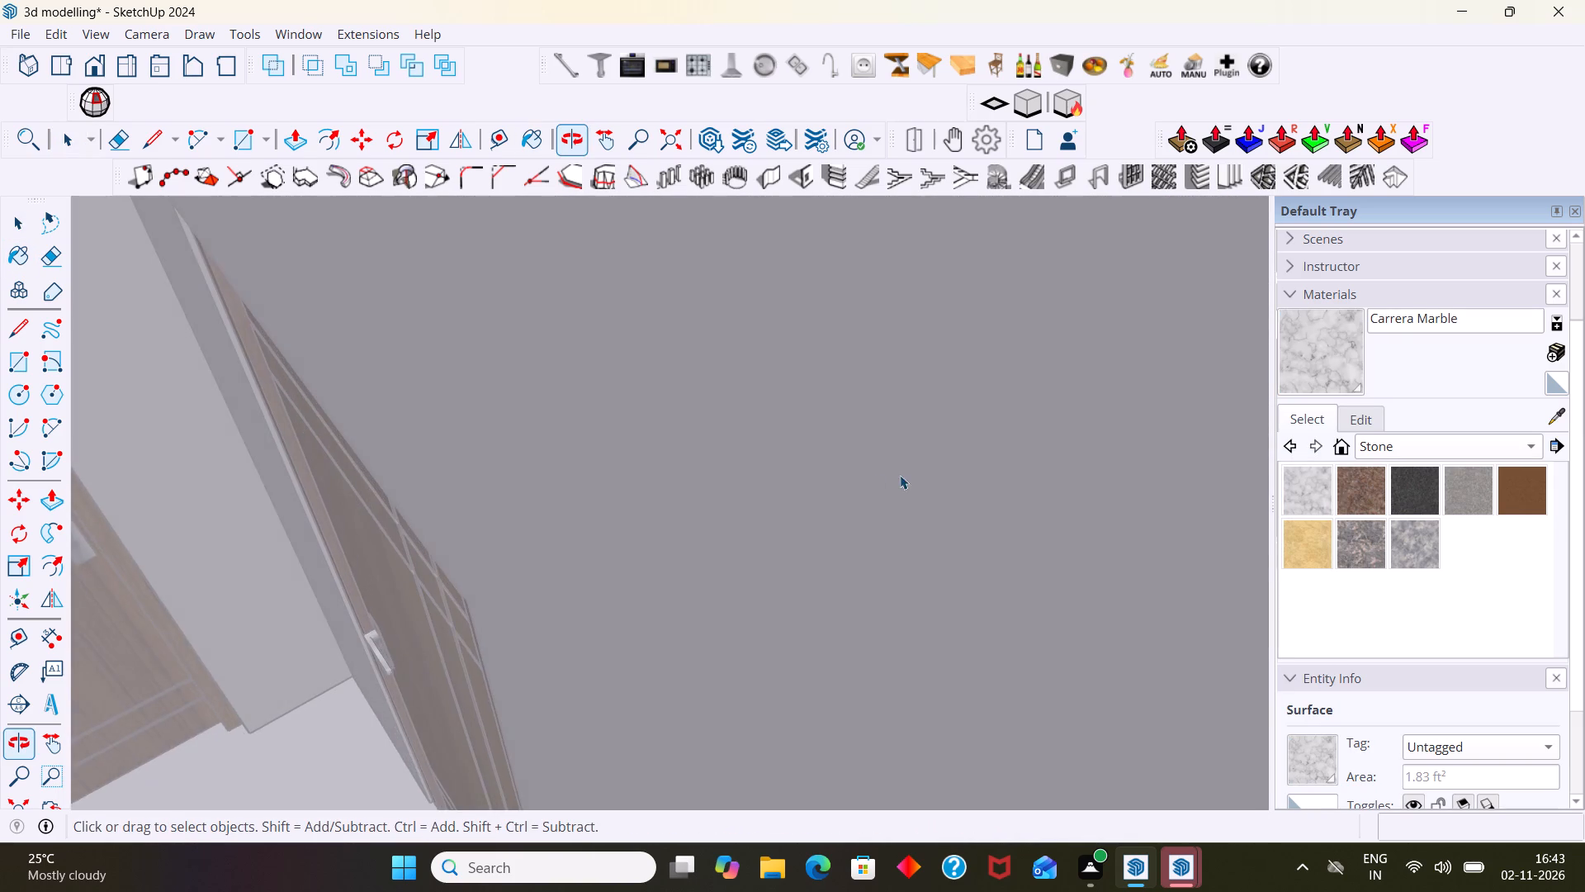
scroll(861, 478, down, 20)
scroll(861, 478, down, 9)
middle_drag(809, 521, 764, 599)
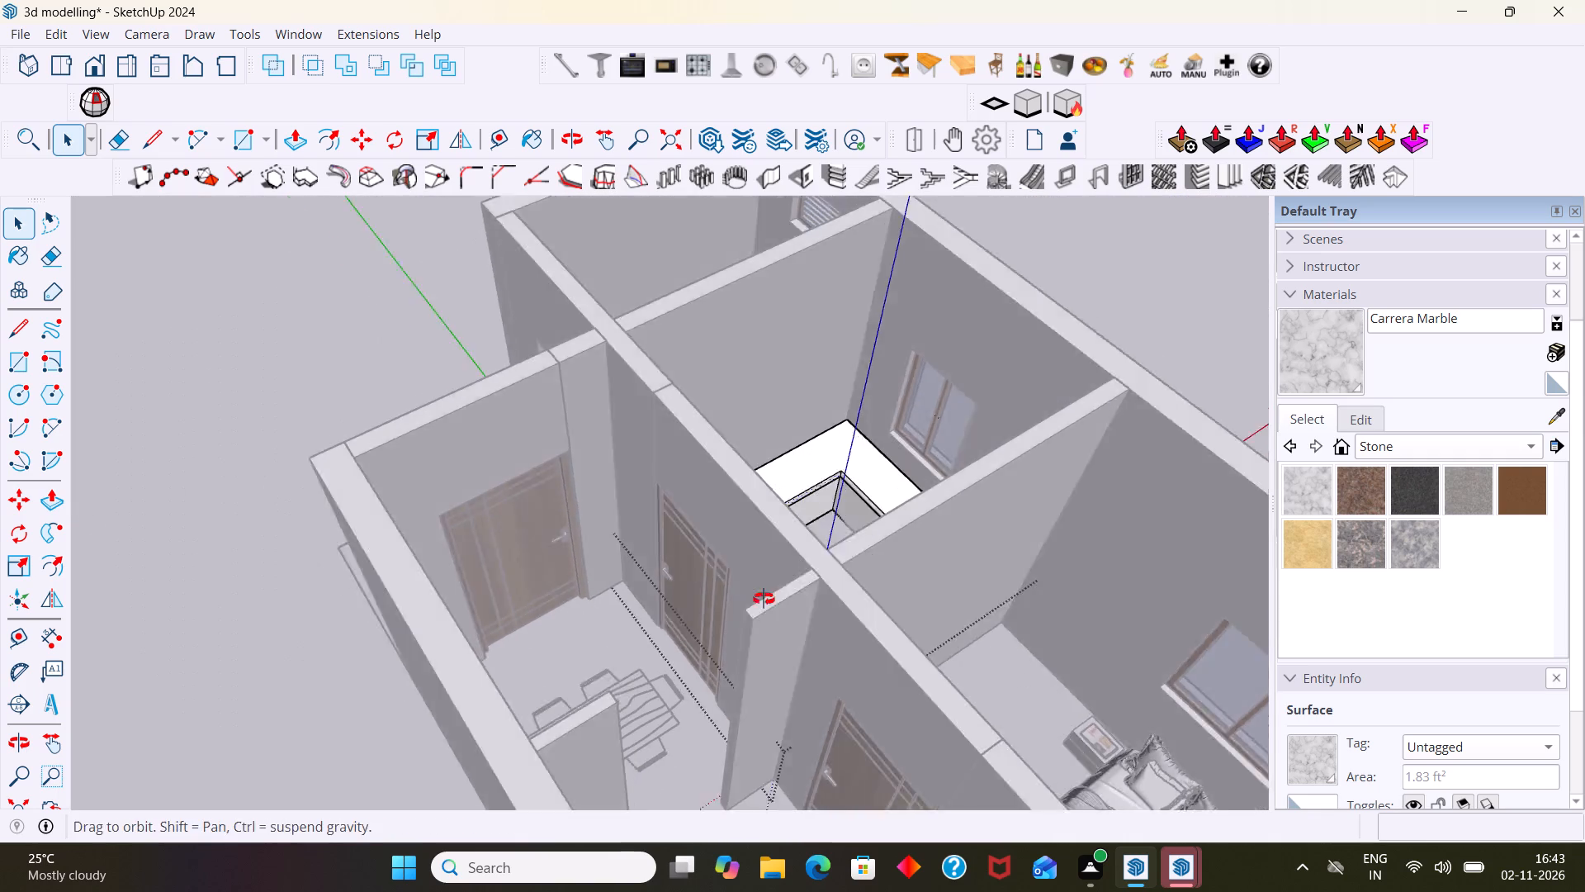
middle_drag(764, 599, 748, 627)
scroll(849, 451, up, 14)
middle_drag(820, 492, 805, 425)
scroll(902, 452, up, 3)
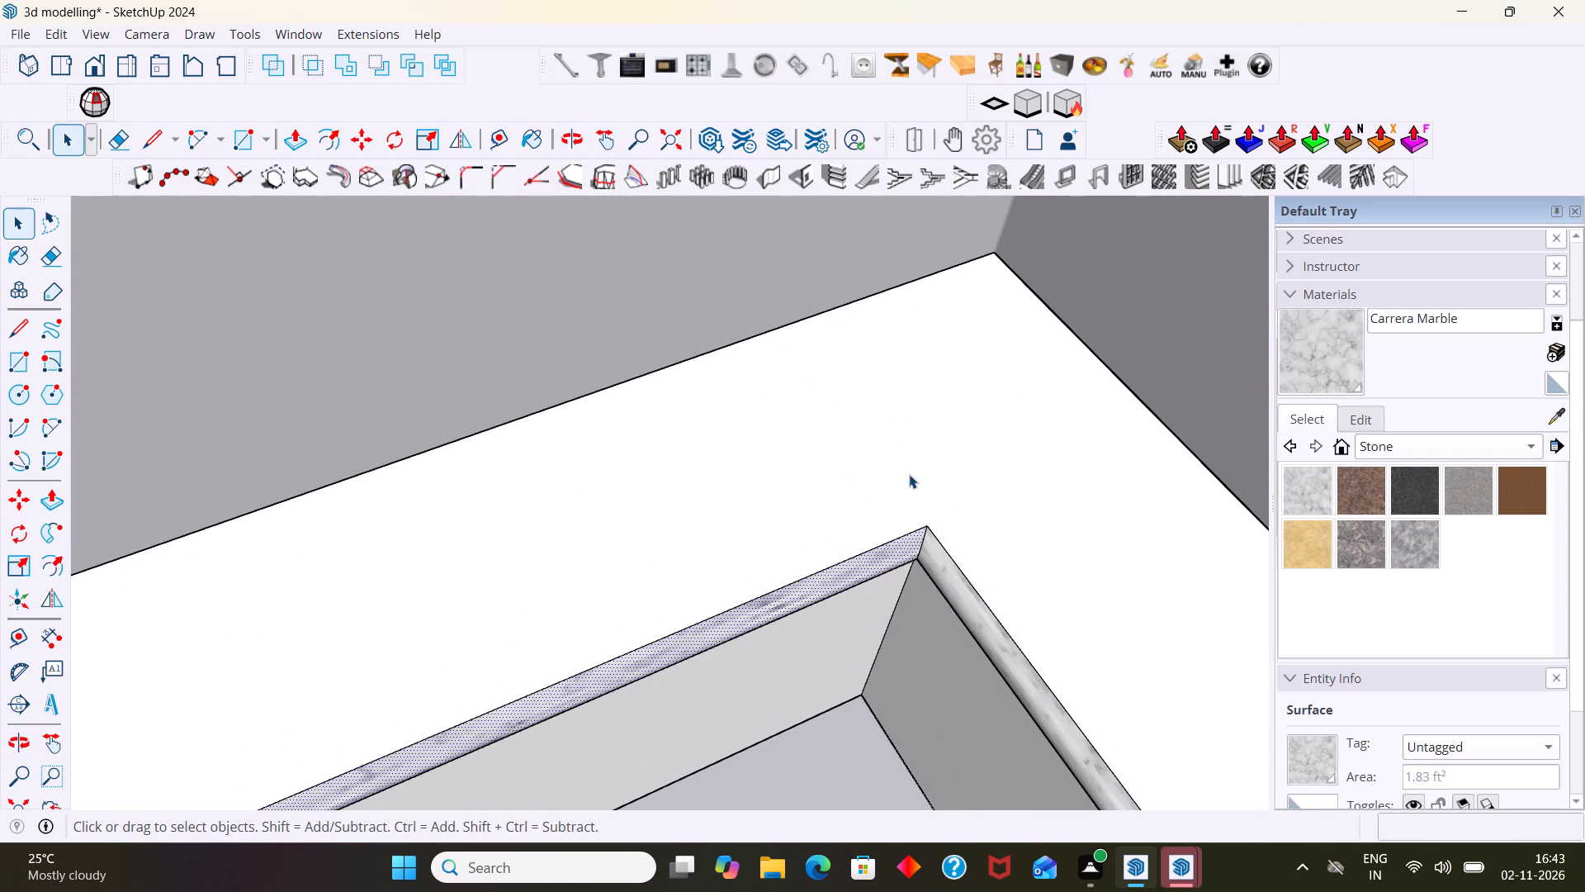
click(1321, 354)
click(889, 486)
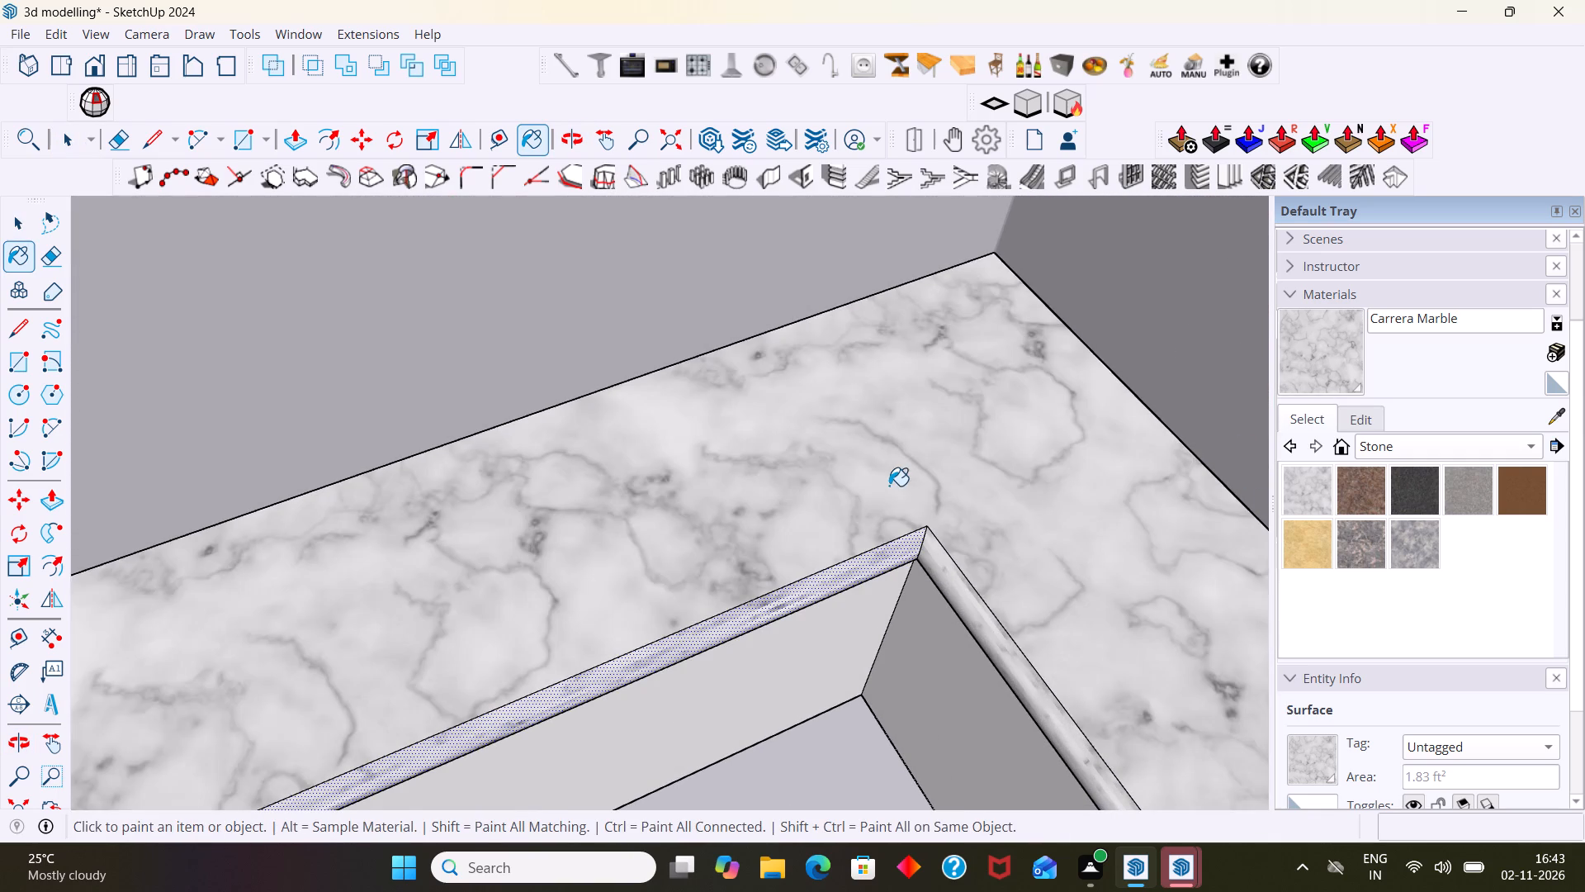
Look over the marble-topped block in the room and leave its group.
scroll(893, 500, down, 17)
middle_drag(922, 593, 981, 610)
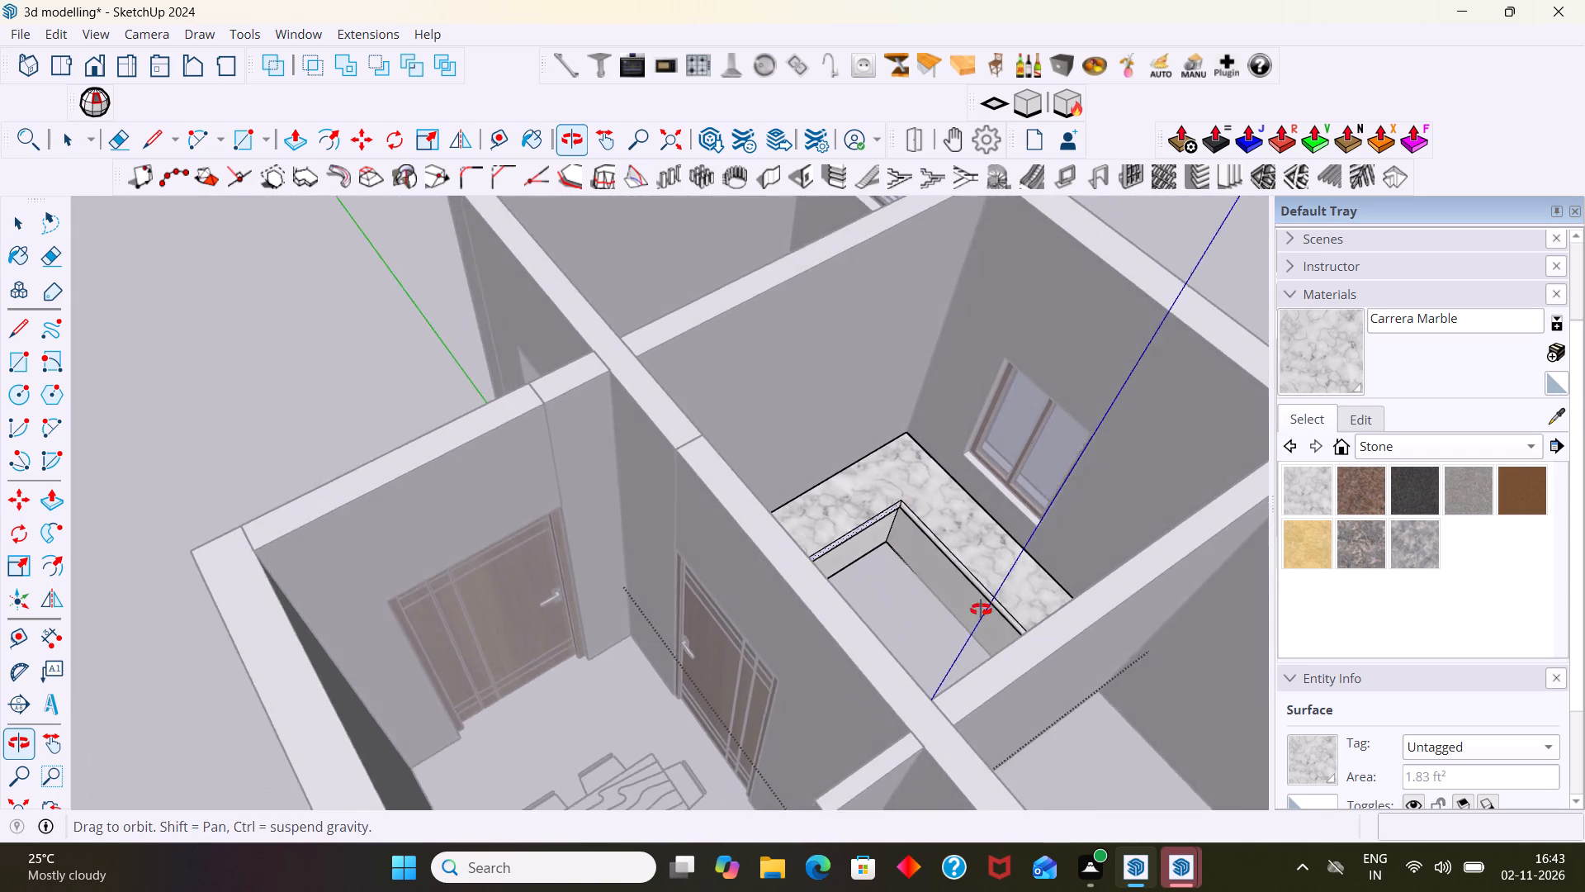
middle_drag(981, 610, 986, 608)
scroll(995, 610, up, 7)
middle_drag(1052, 652, 1112, 690)
scroll(993, 638, down, 5)
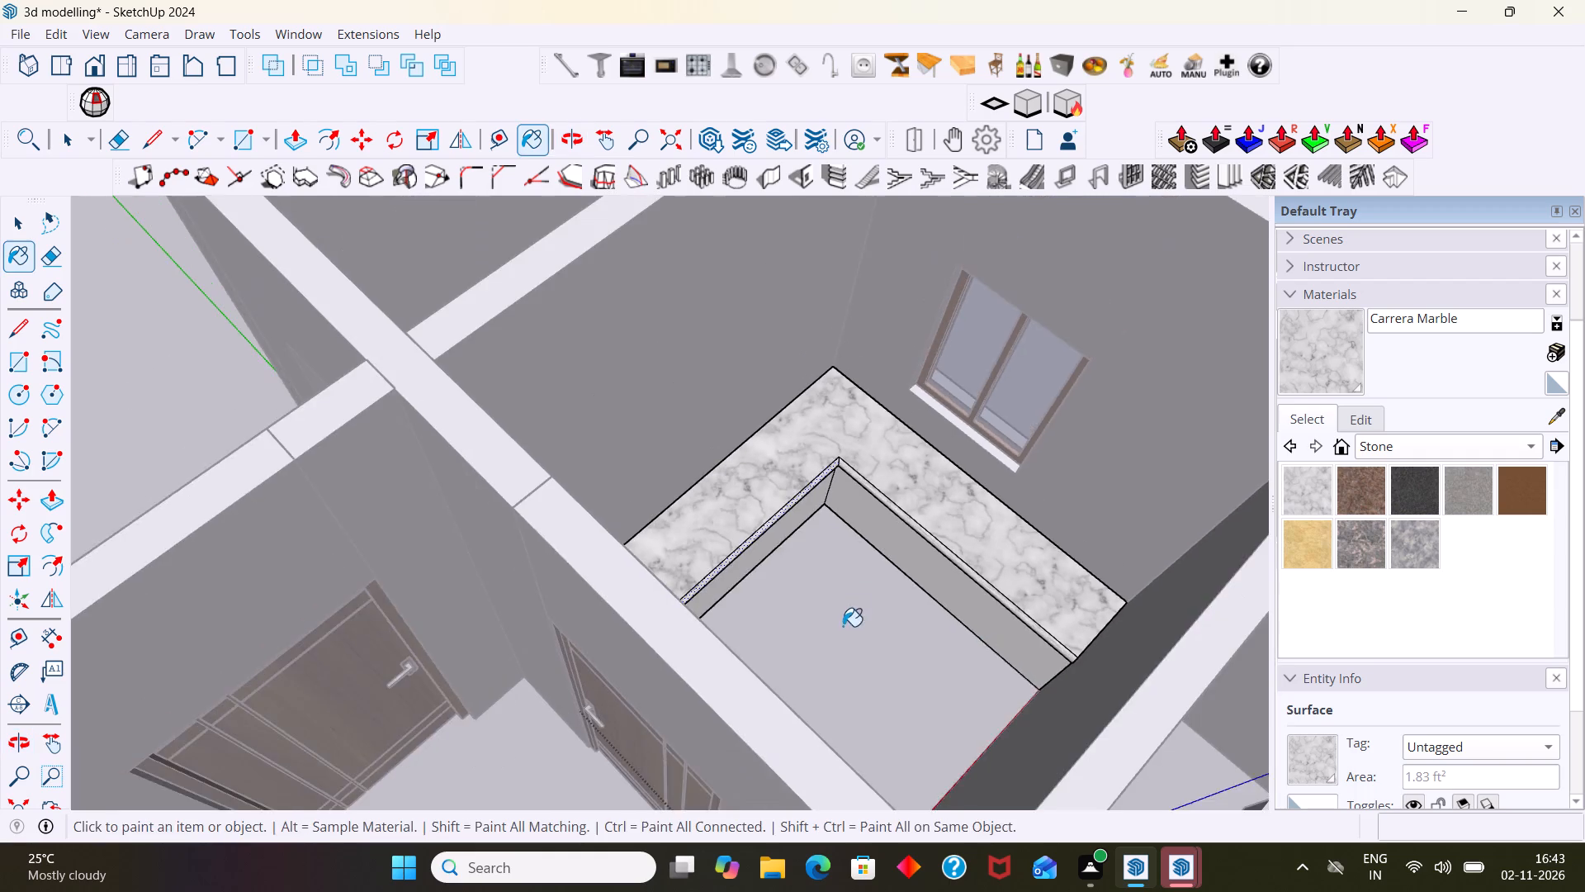
middle_drag(843, 625, 782, 557)
key(space)
scroll(760, 585, down, 10)
click(964, 425)
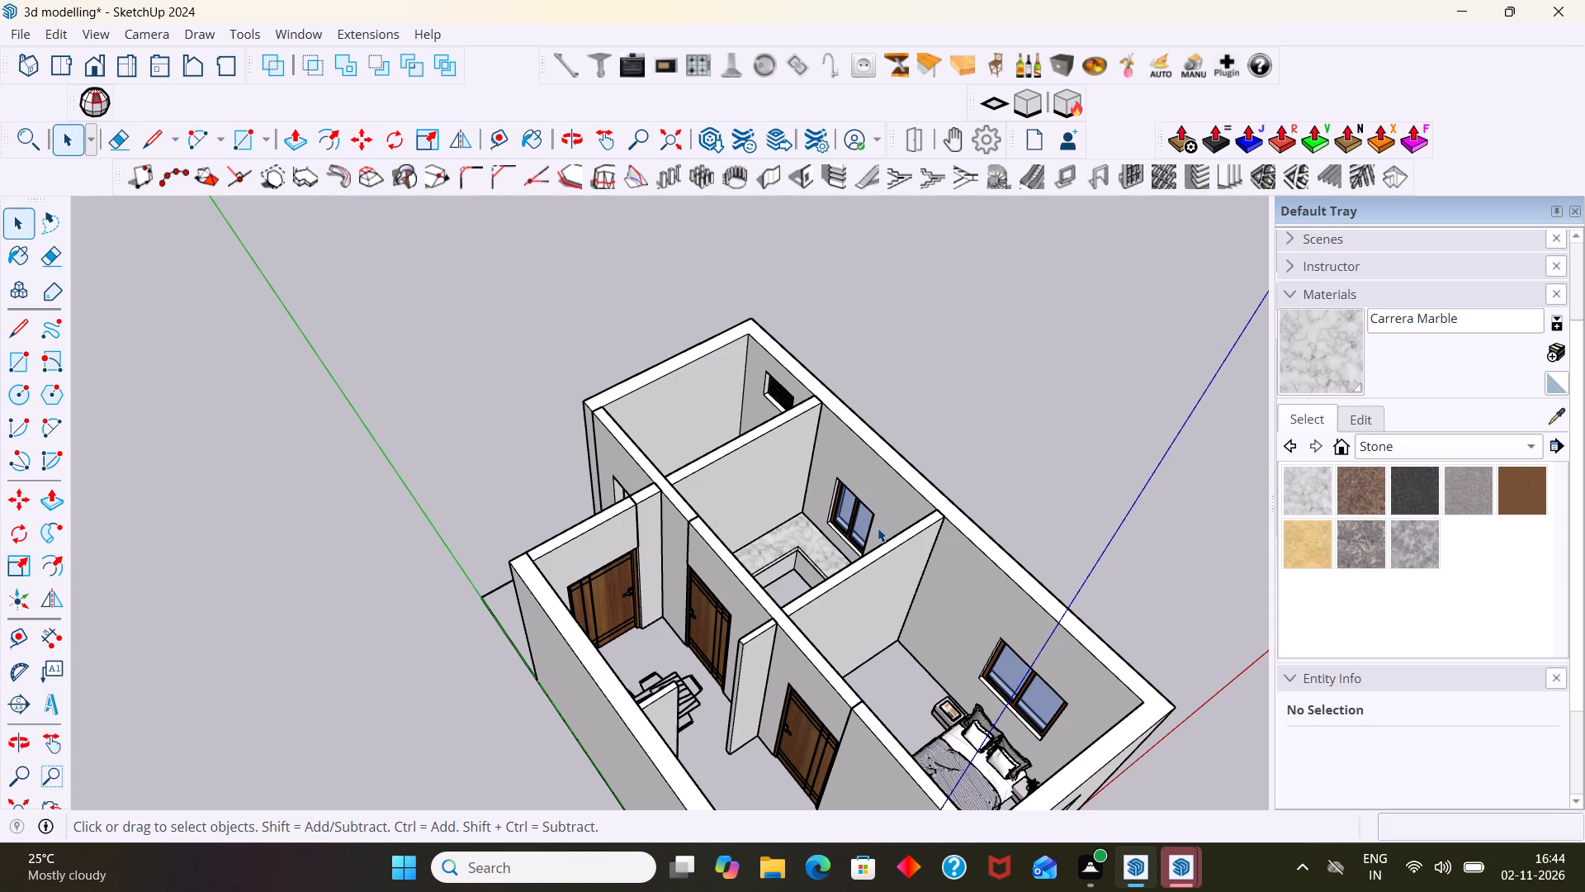
Examine the marble counter's edging and corner beside the window, and its place in the whole house.
scroll(899, 578, down, 6)
middle_drag(854, 529, 788, 522)
scroll(839, 559, up, 14)
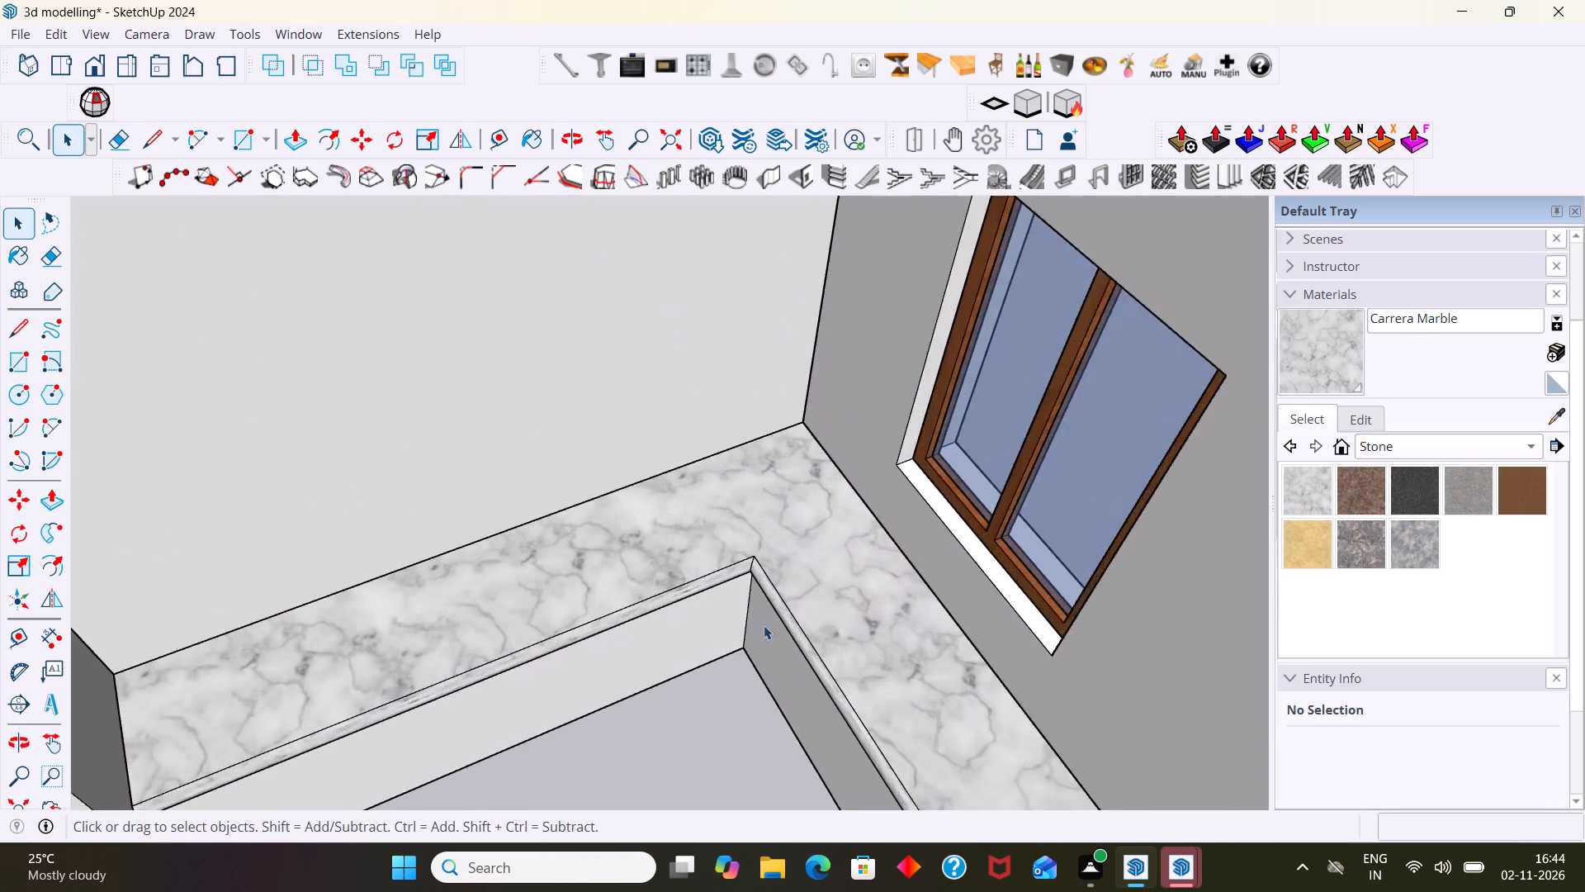
scroll(764, 625, up, 3)
middle_drag(759, 632, 903, 633)
scroll(900, 634, down, 7)
middle_drag(872, 664, 769, 577)
scroll(764, 650, up, 4)
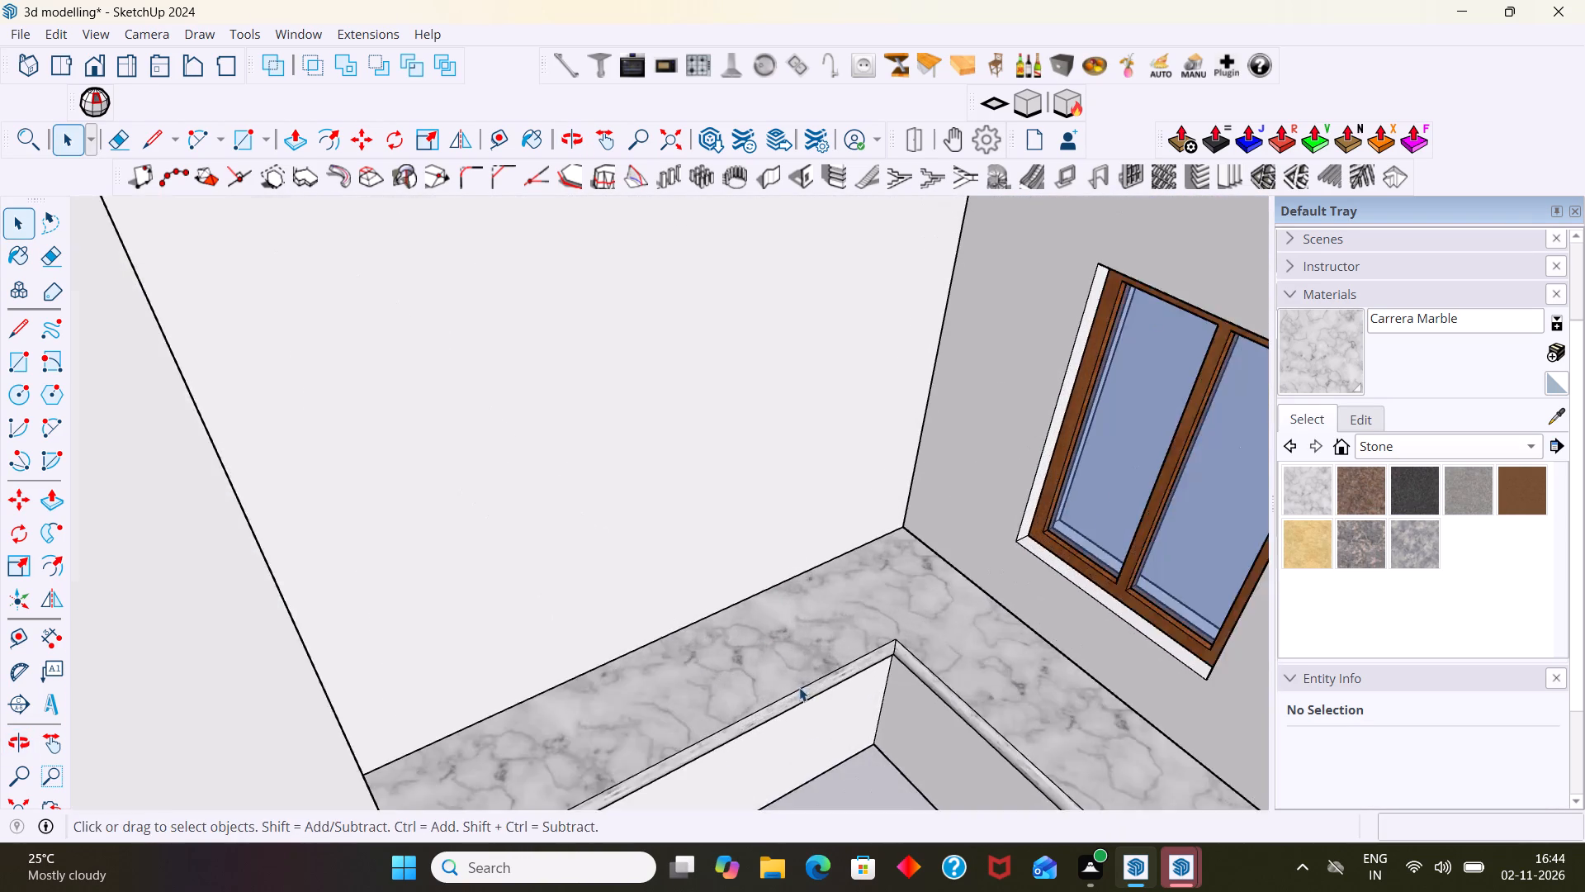
scroll(799, 687, up, 1)
middle_drag(795, 702, 753, 757)
shift+middle_drag(796, 762, 712, 601)
scroll(703, 601, down, 9)
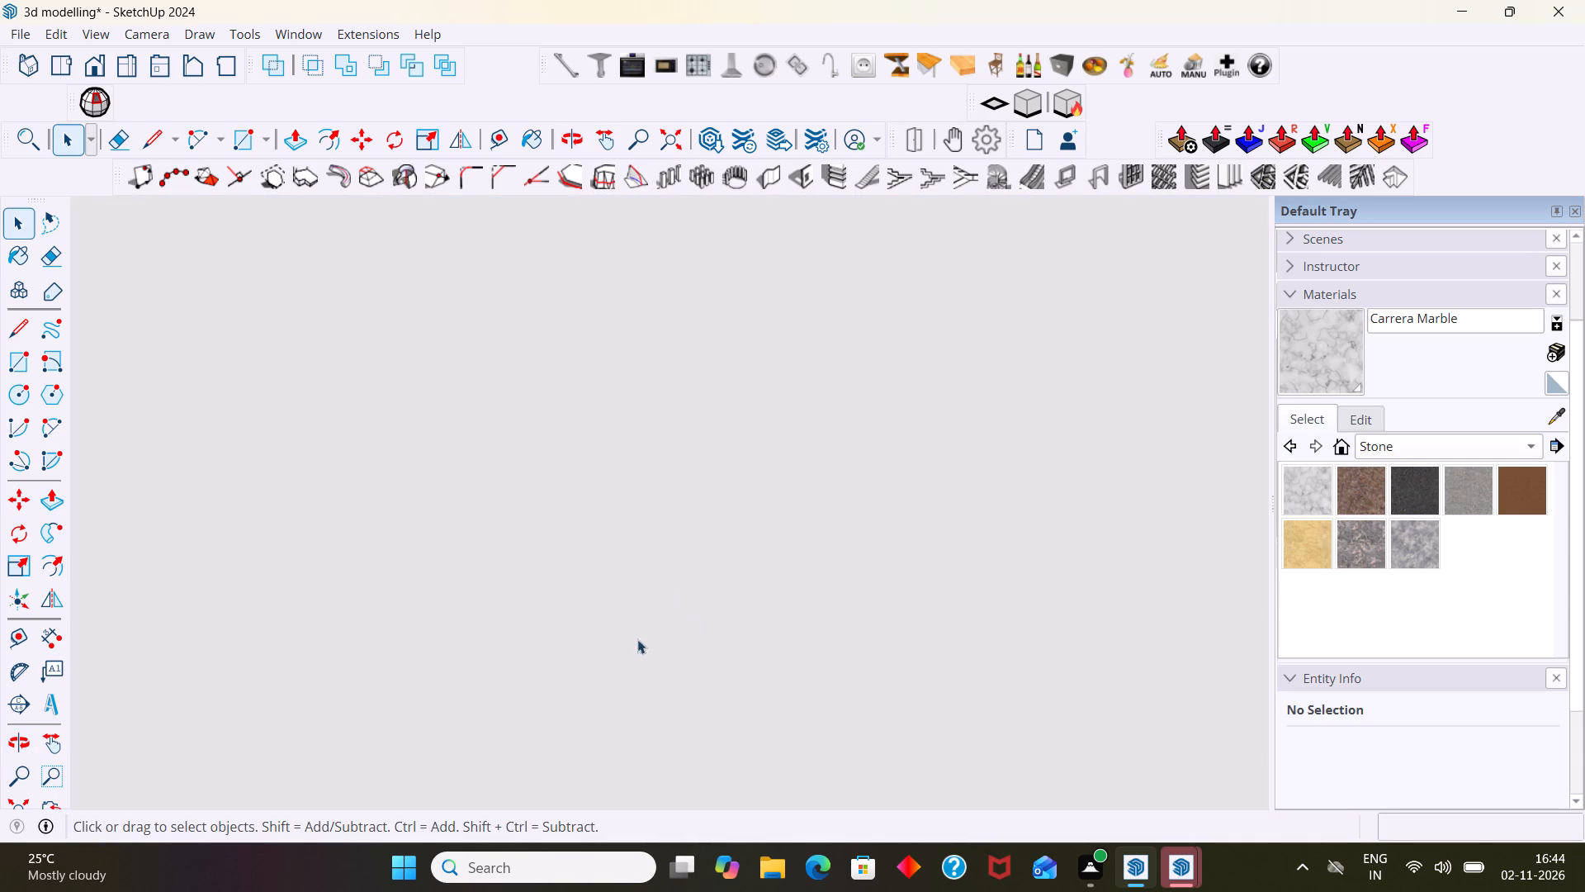
scroll(637, 639, down, 8)
click(21, 797)
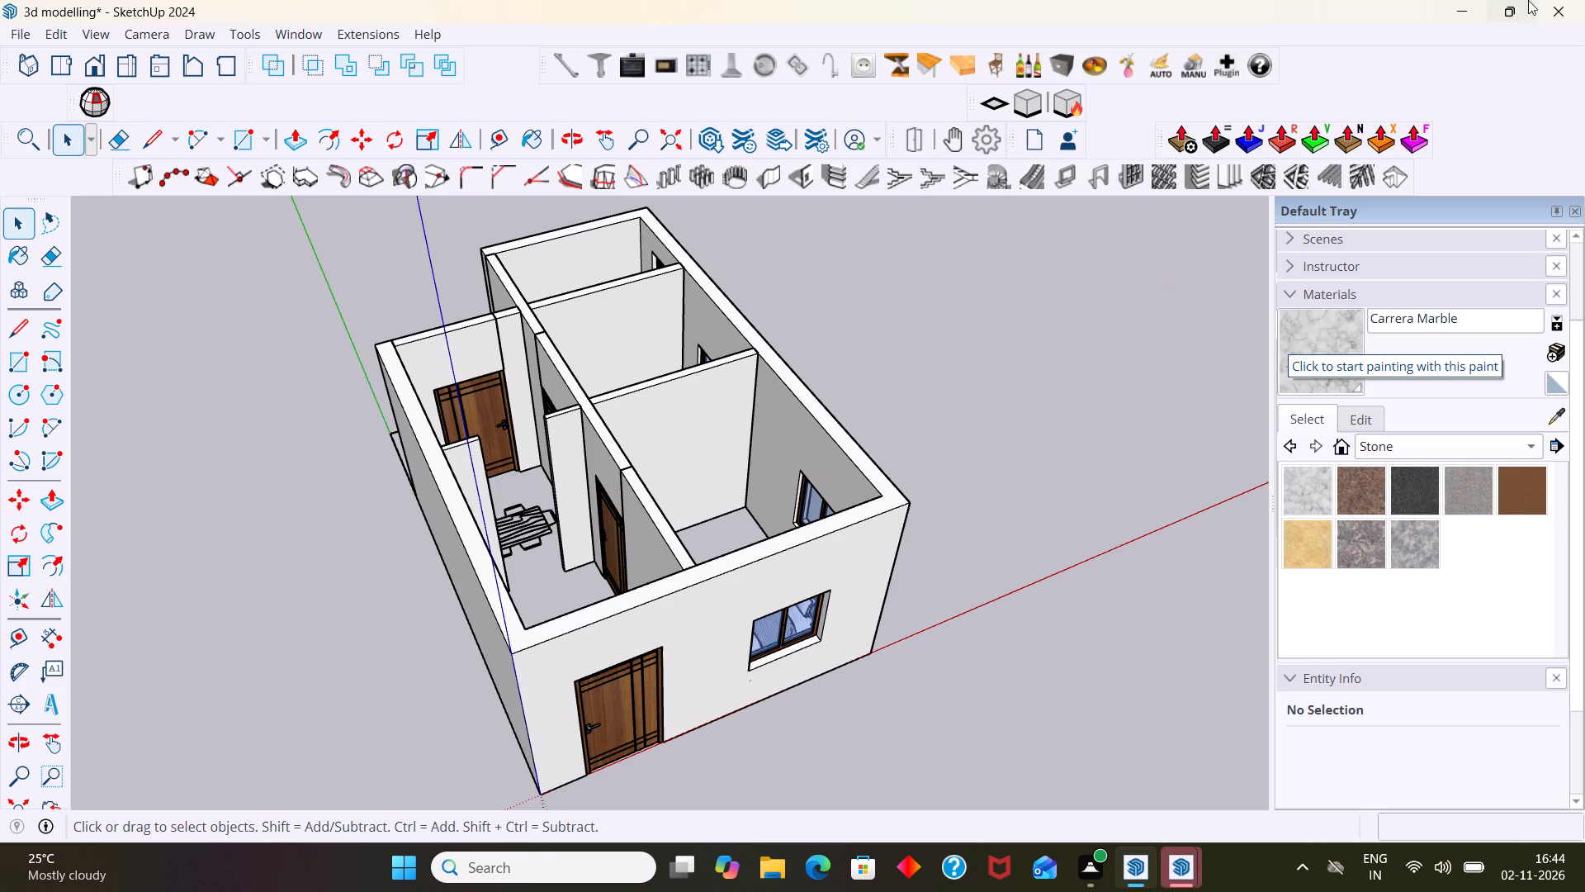
middle_drag(716, 349, 679, 541)
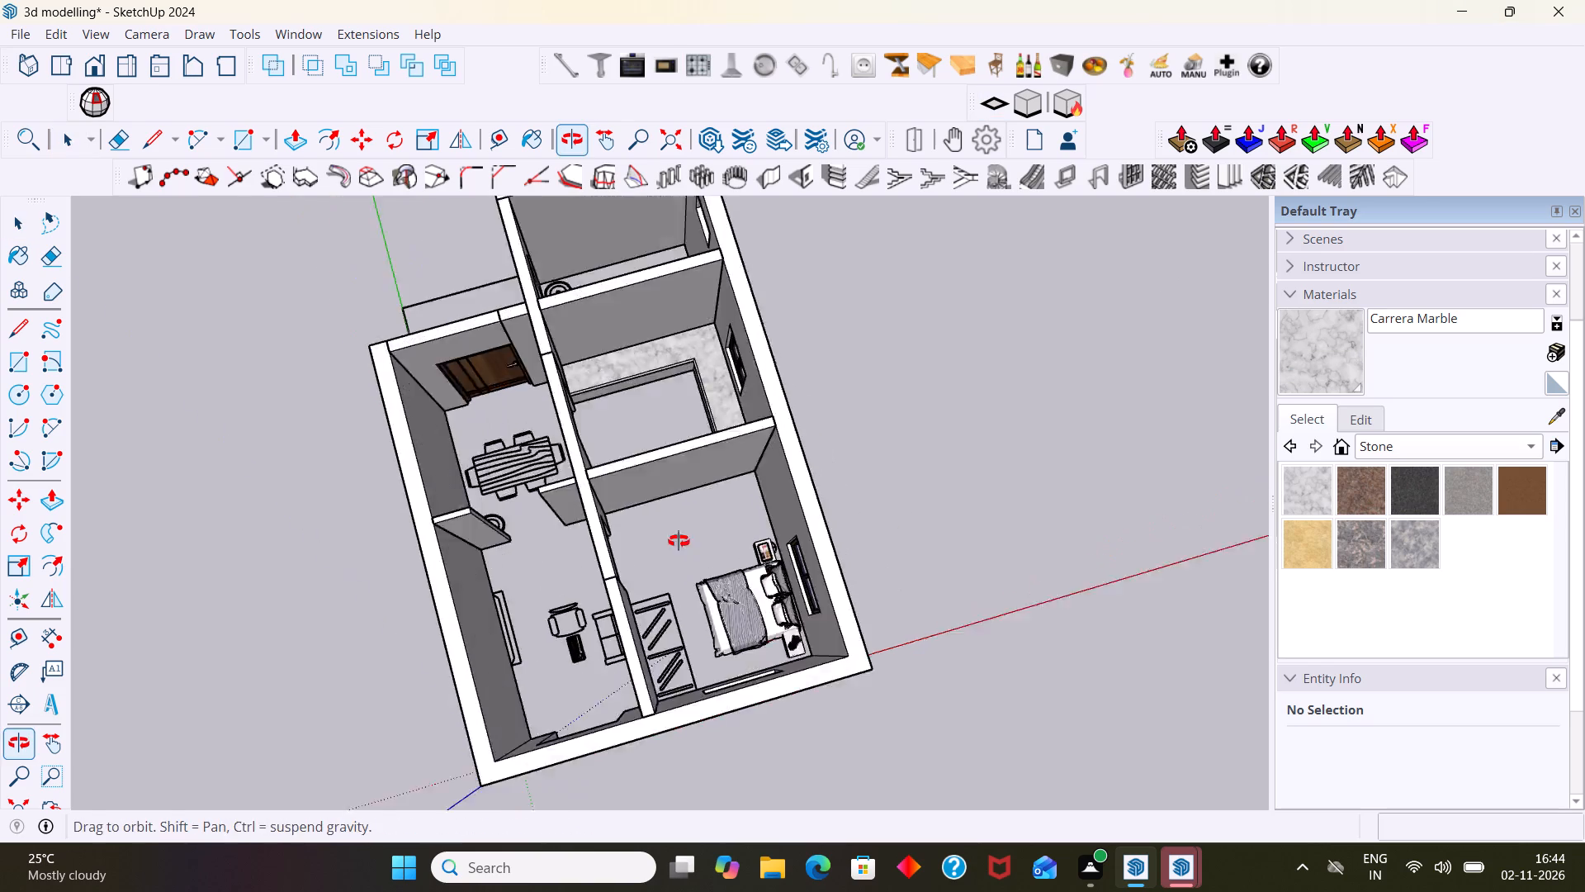
Examine the marble counter's top, edging and plain inner front faces within the middle room.
middle_drag(679, 541, 655, 452)
scroll(628, 306, up, 9)
middle_drag(669, 401, 699, 312)
scroll(642, 392, up, 7)
middle_drag(608, 533, 424, 609)
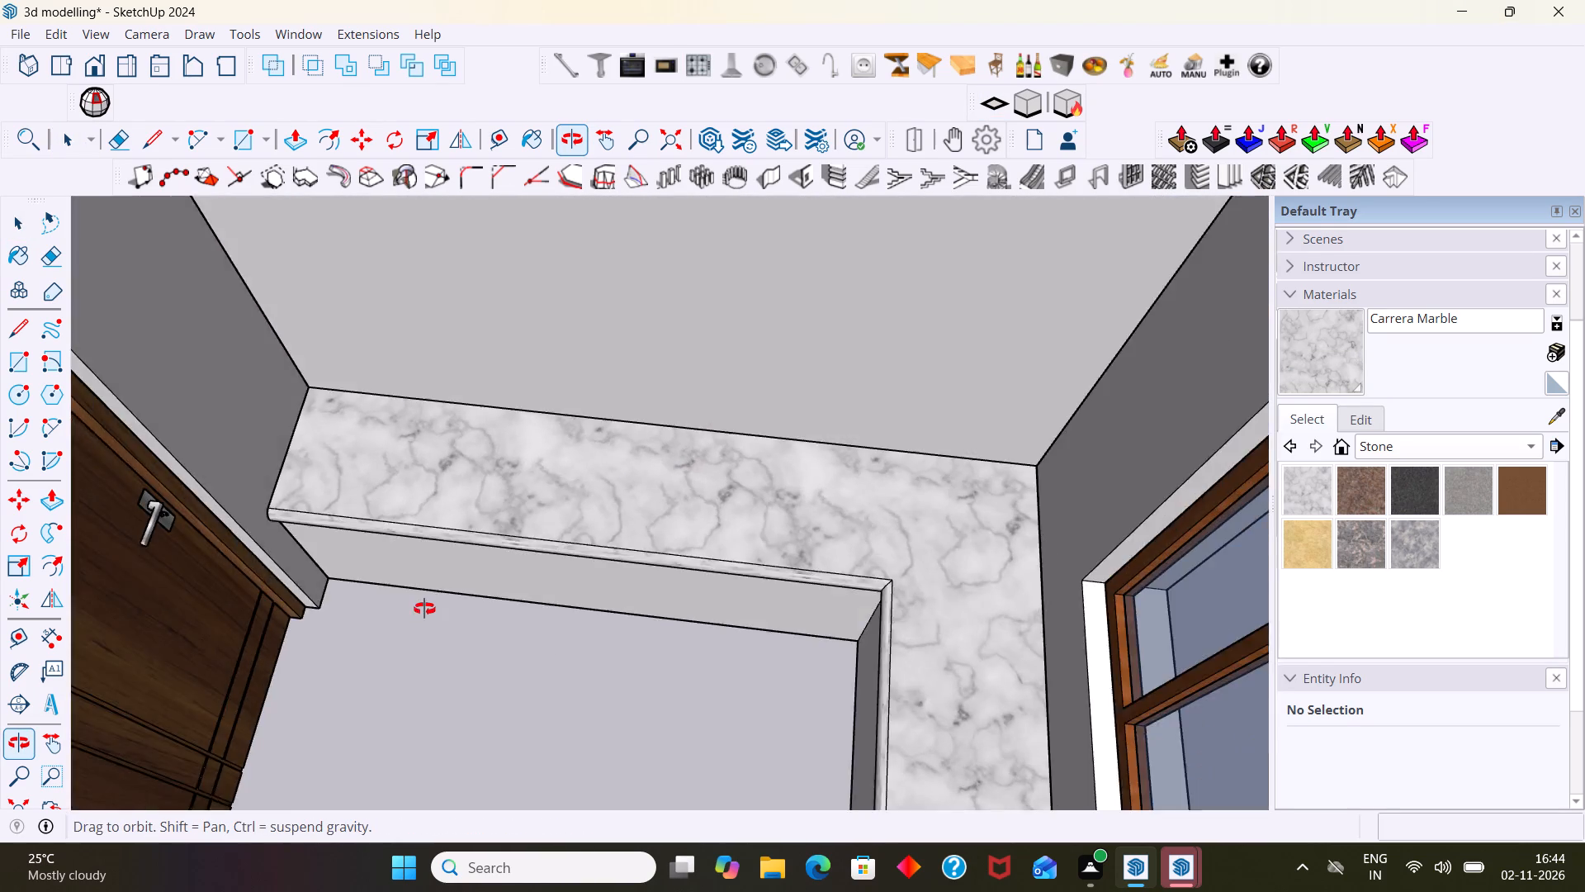
middle_drag(424, 609, 548, 557)
scroll(531, 555, down, 19)
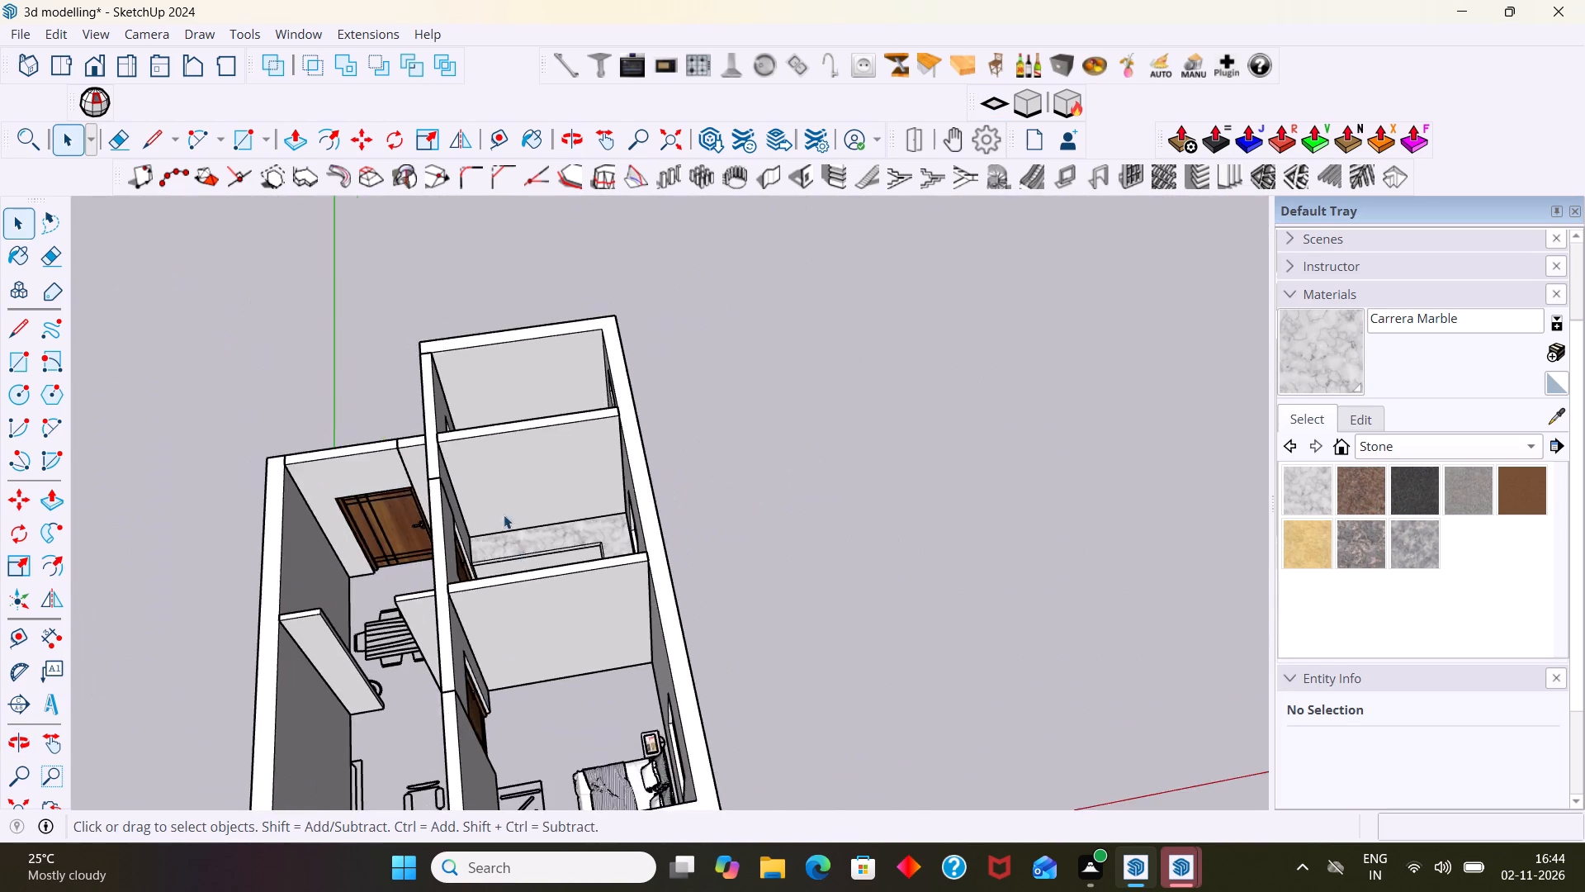
middle_drag(495, 494, 1018, 588)
scroll(689, 637, up, 7)
middle_drag(697, 630, 418, 695)
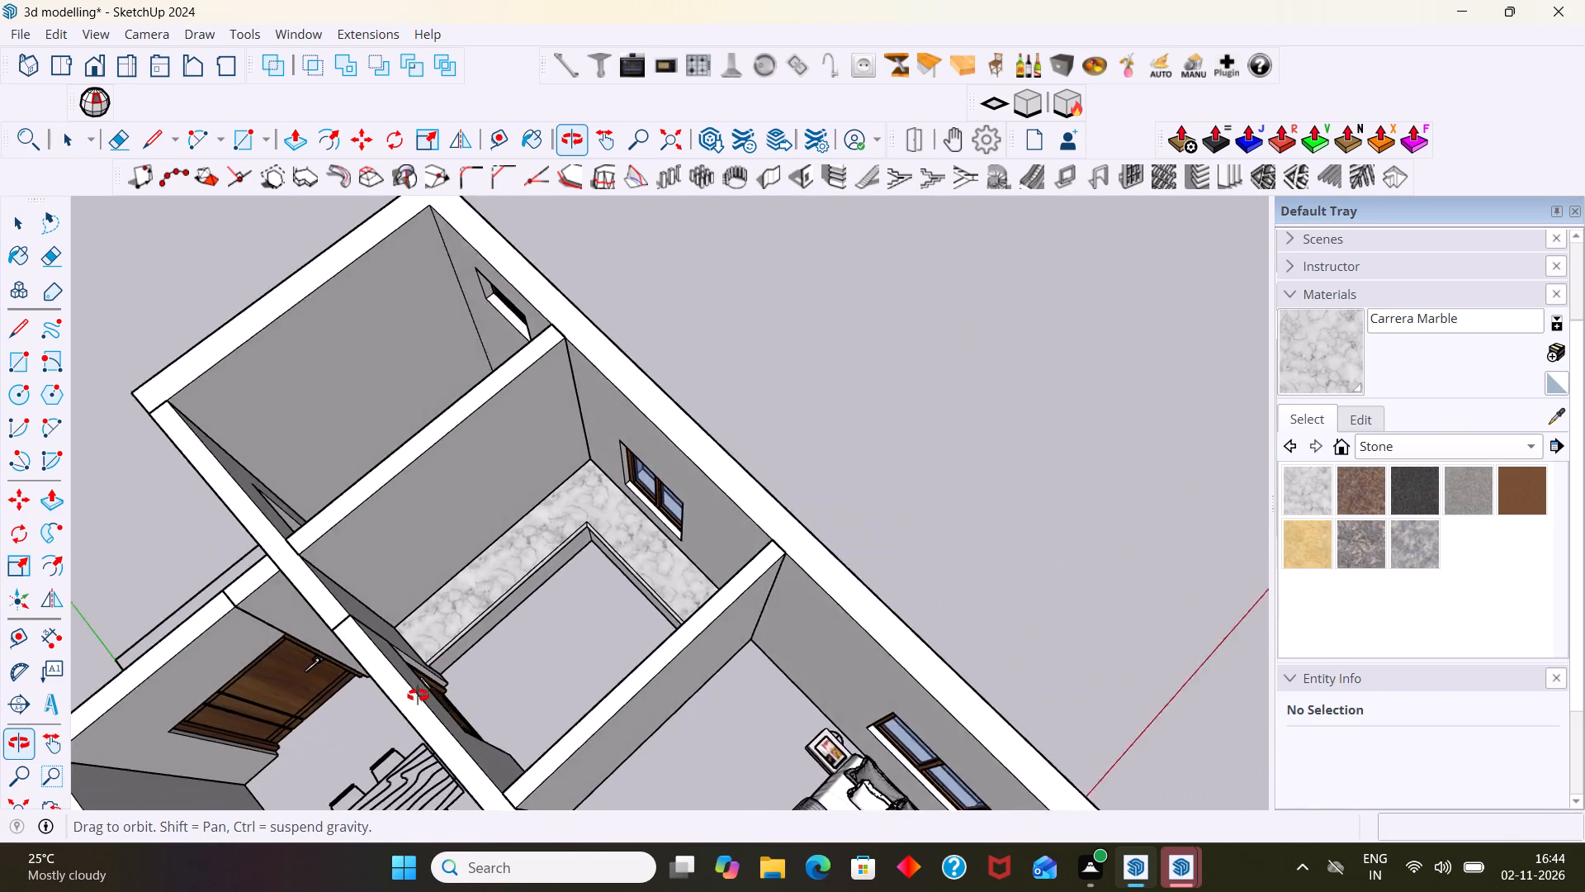
middle_drag(418, 695, 397, 695)
scroll(464, 637, up, 7)
middle_drag(482, 624, 511, 560)
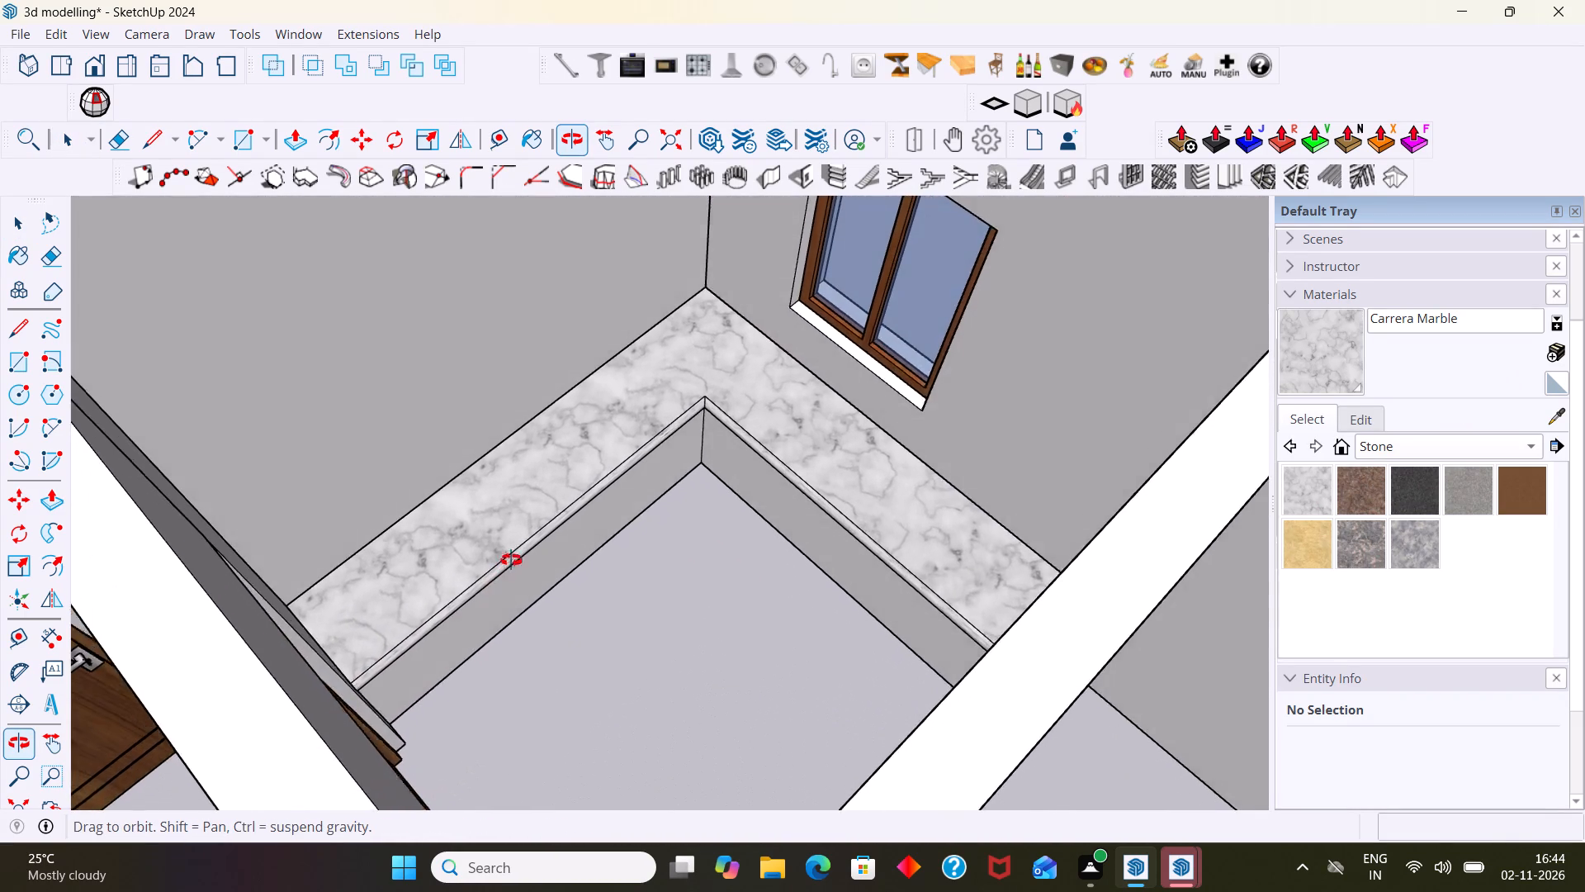
middle_drag(511, 560, 448, 561)
scroll(392, 640, up, 6)
middle_drag(392, 652, 302, 577)
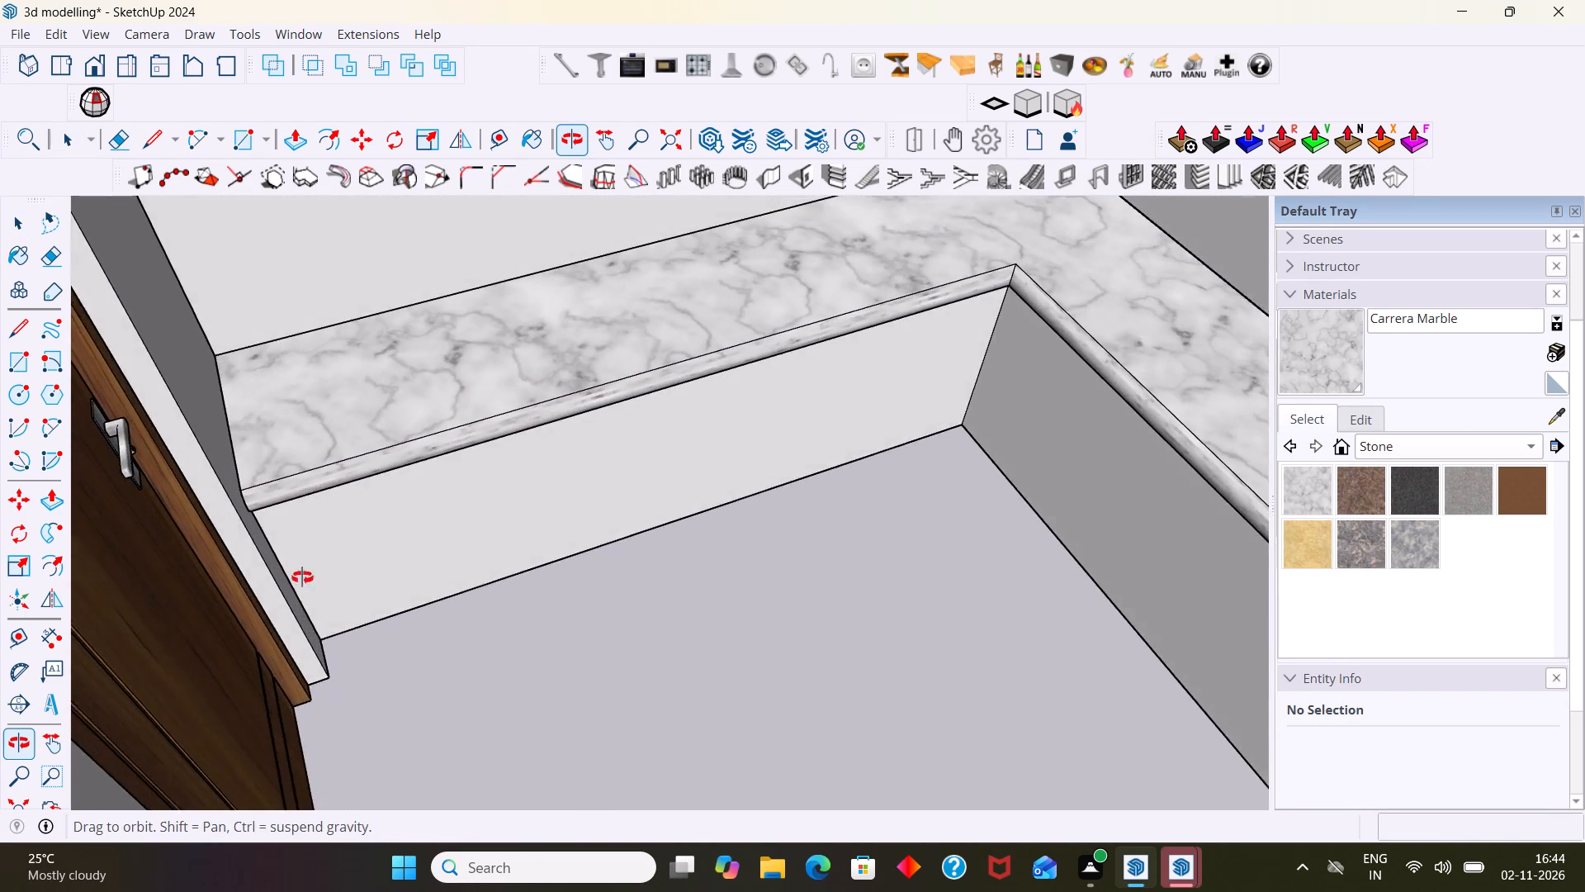
middle_drag(302, 577, 305, 577)
scroll(365, 569, up, 2)
middle_drag(367, 573, 323, 563)
Isolate the L-shaped marble counter group from the rest of the house.
click(340, 548)
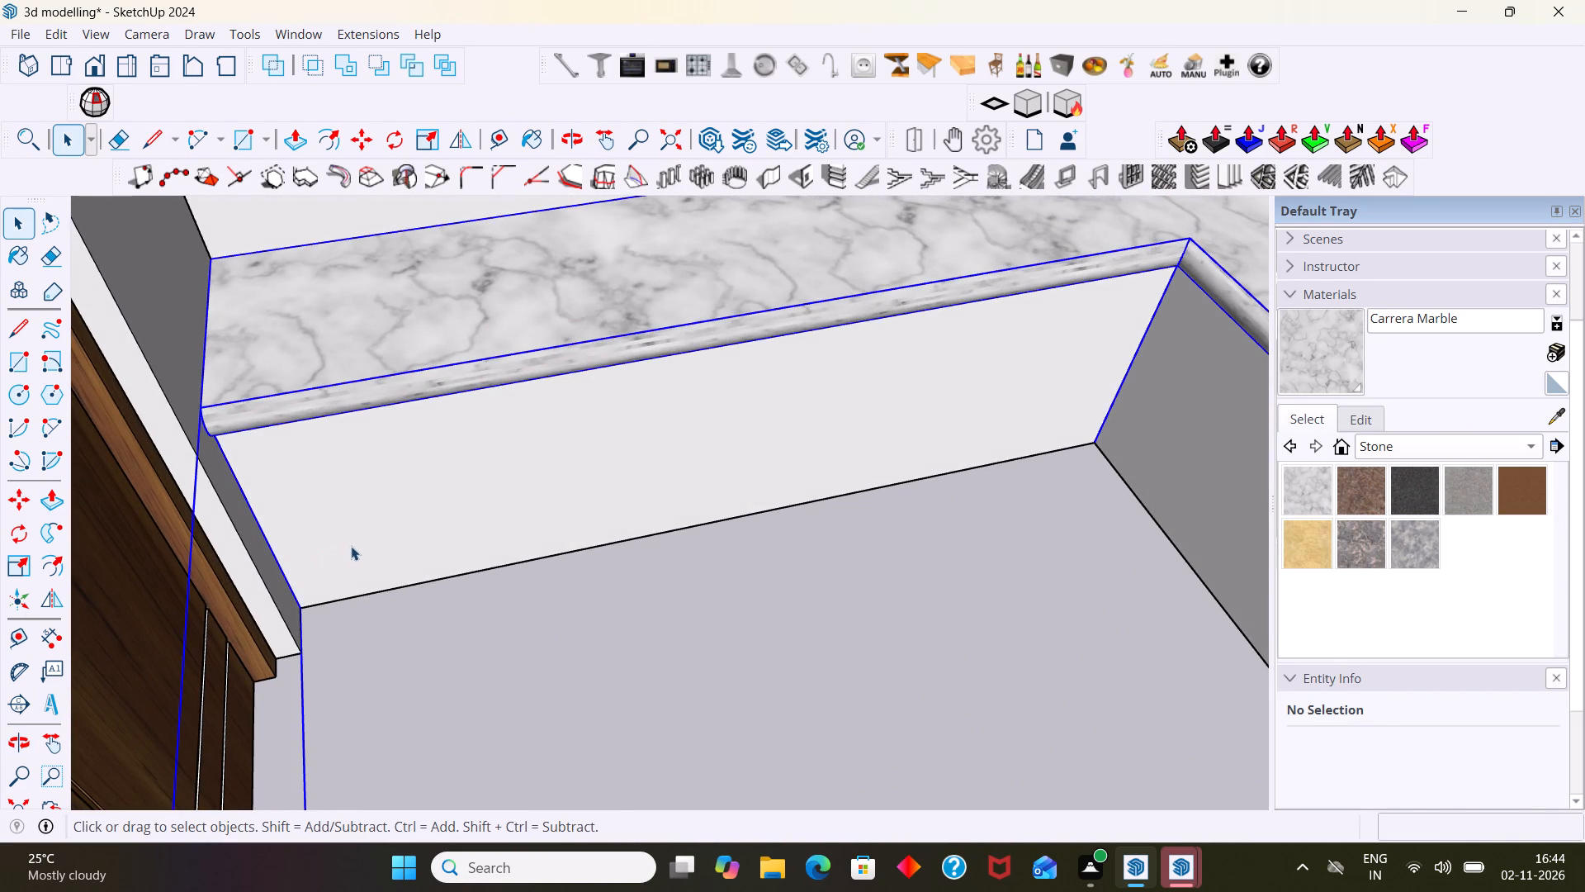
scroll(364, 535, down, 7)
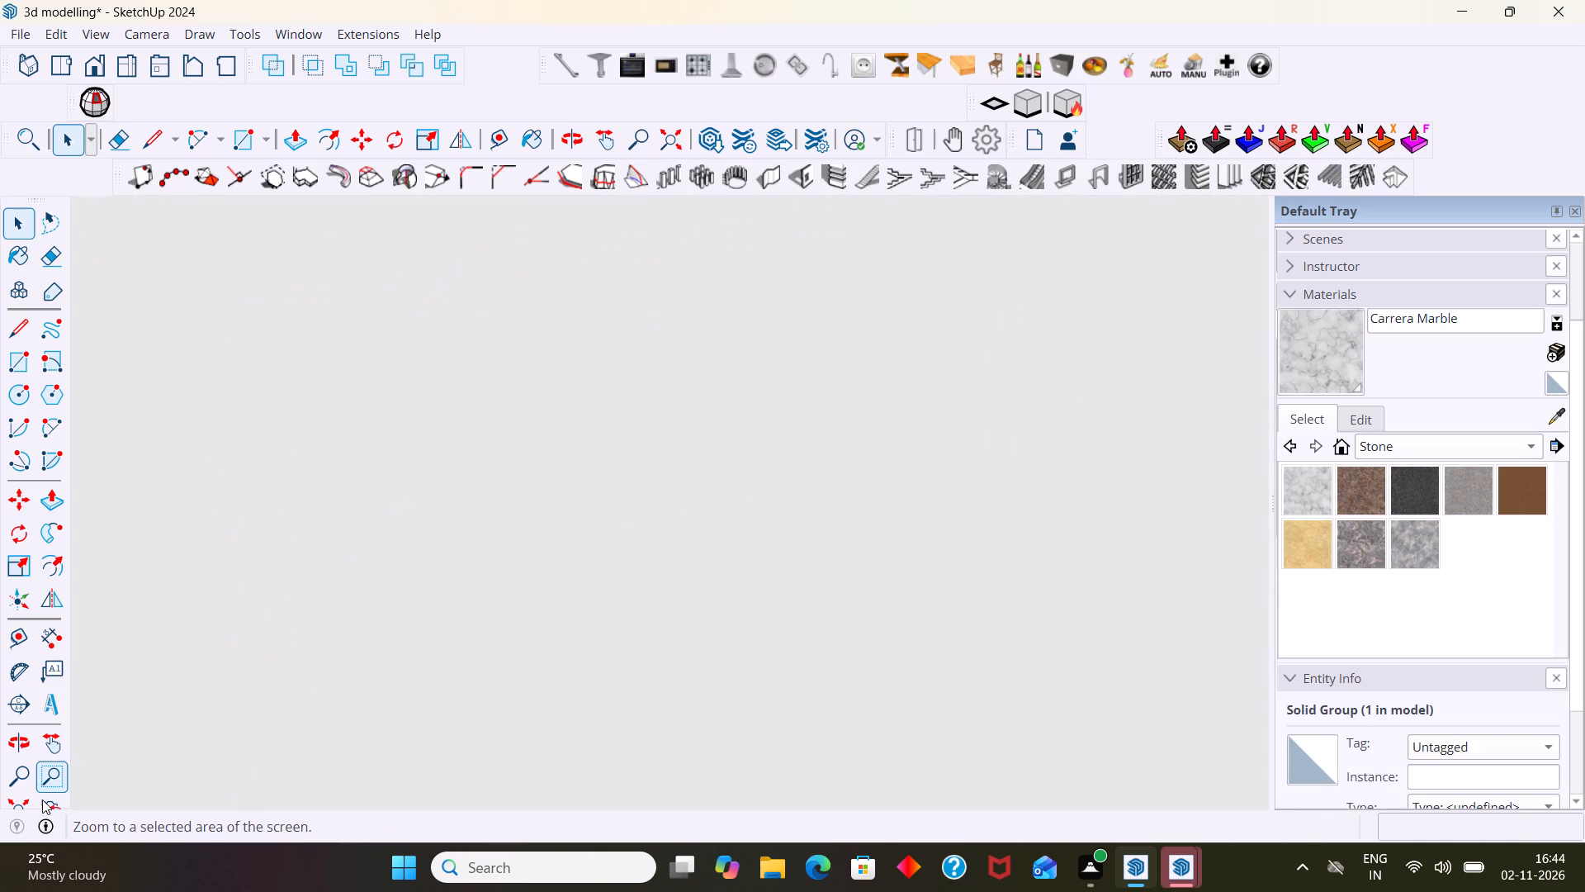
click(29, 802)
scroll(627, 344, up, 6)
middle_drag(674, 397, 674, 449)
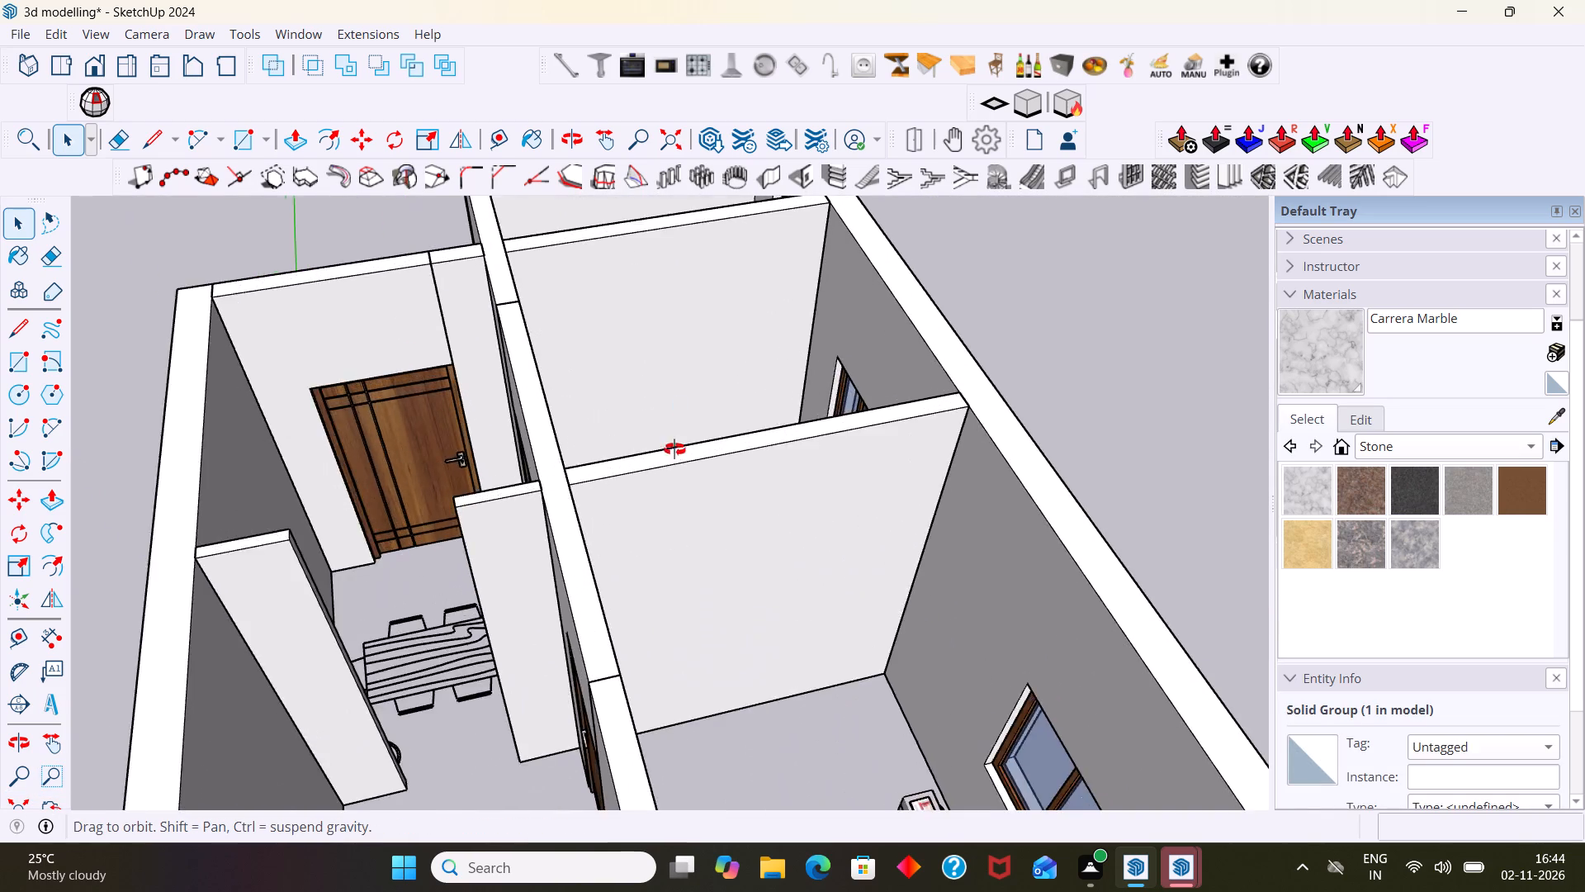
middle_drag(674, 449, 645, 561)
scroll(565, 426, up, 6)
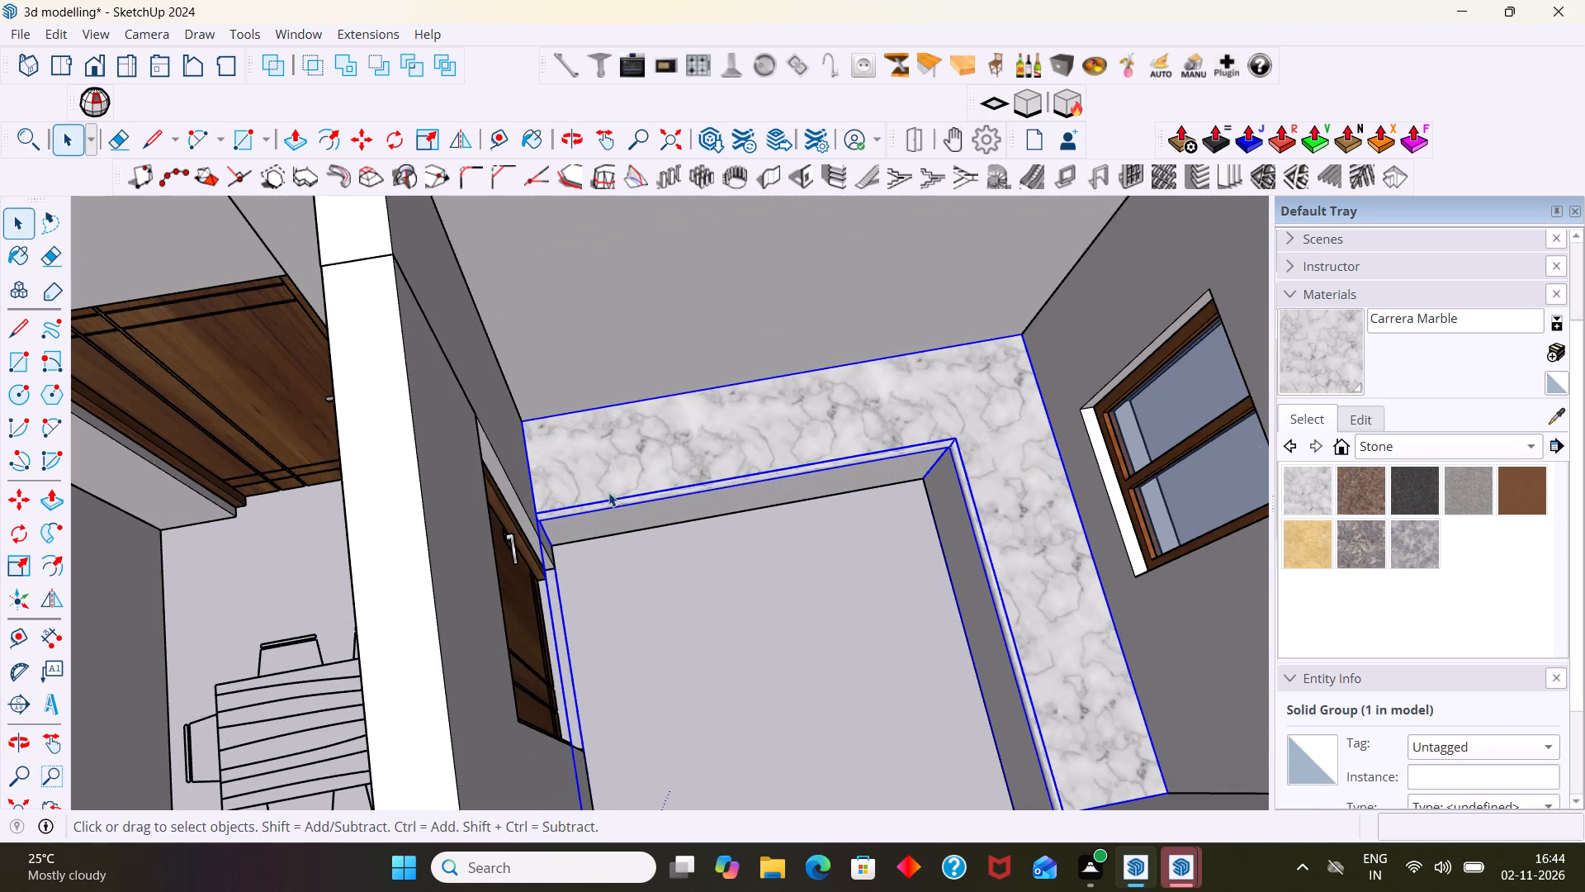
middle_drag(623, 510, 622, 396)
right_click(618, 448)
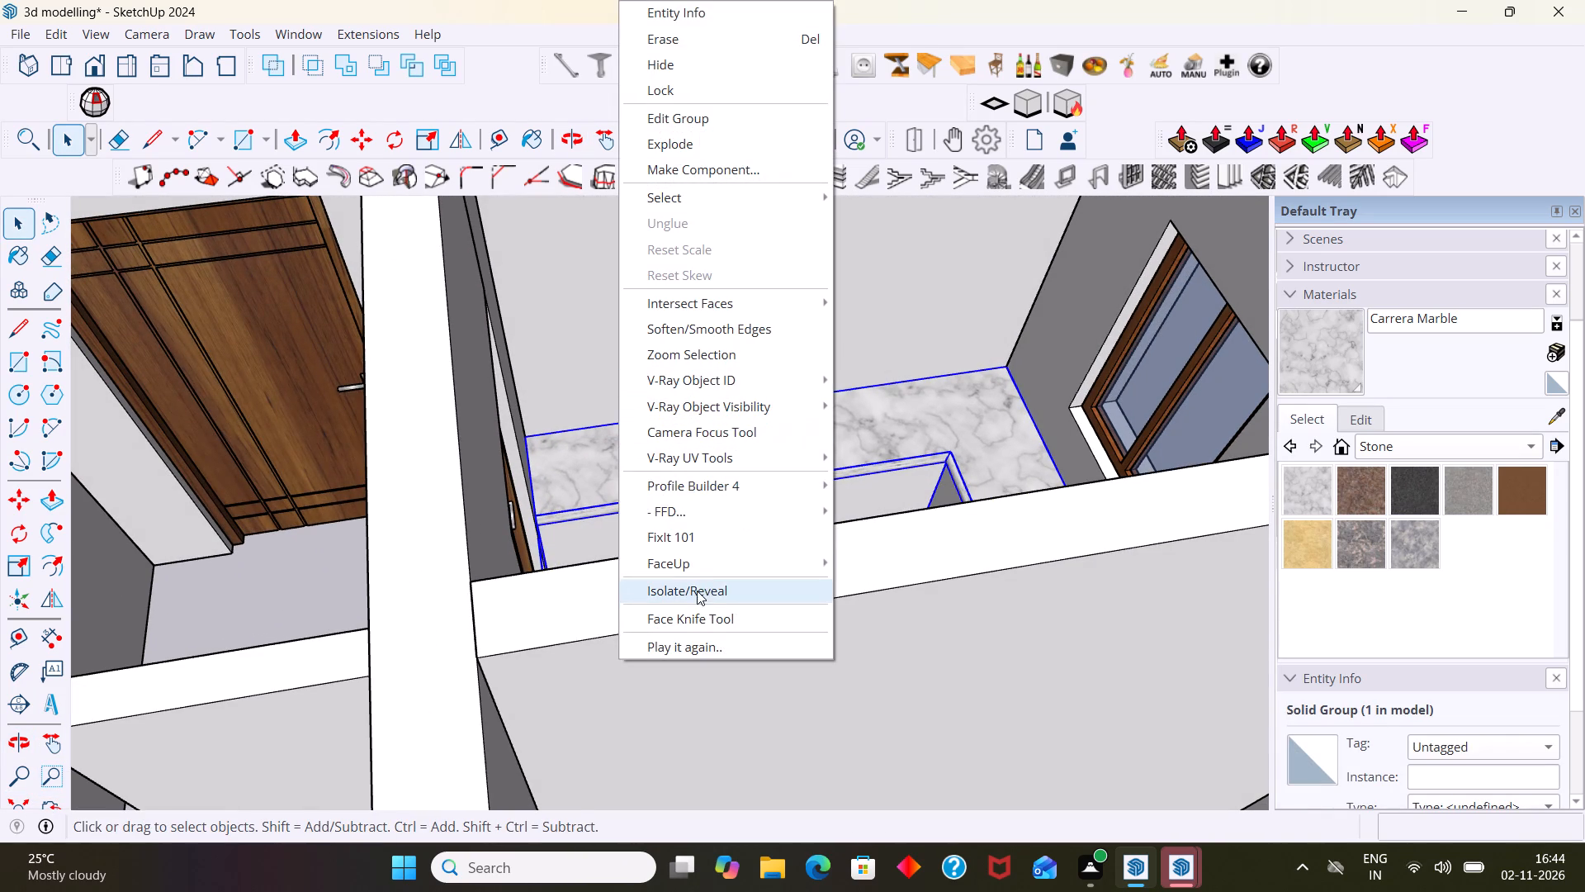
click(697, 591)
scroll(665, 569, up, 5)
click(399, 515)
Inside the counter group, offset the outline of the inner front face on the arm ending beside the door 36 mm inward.
scroll(467, 510, up, 3)
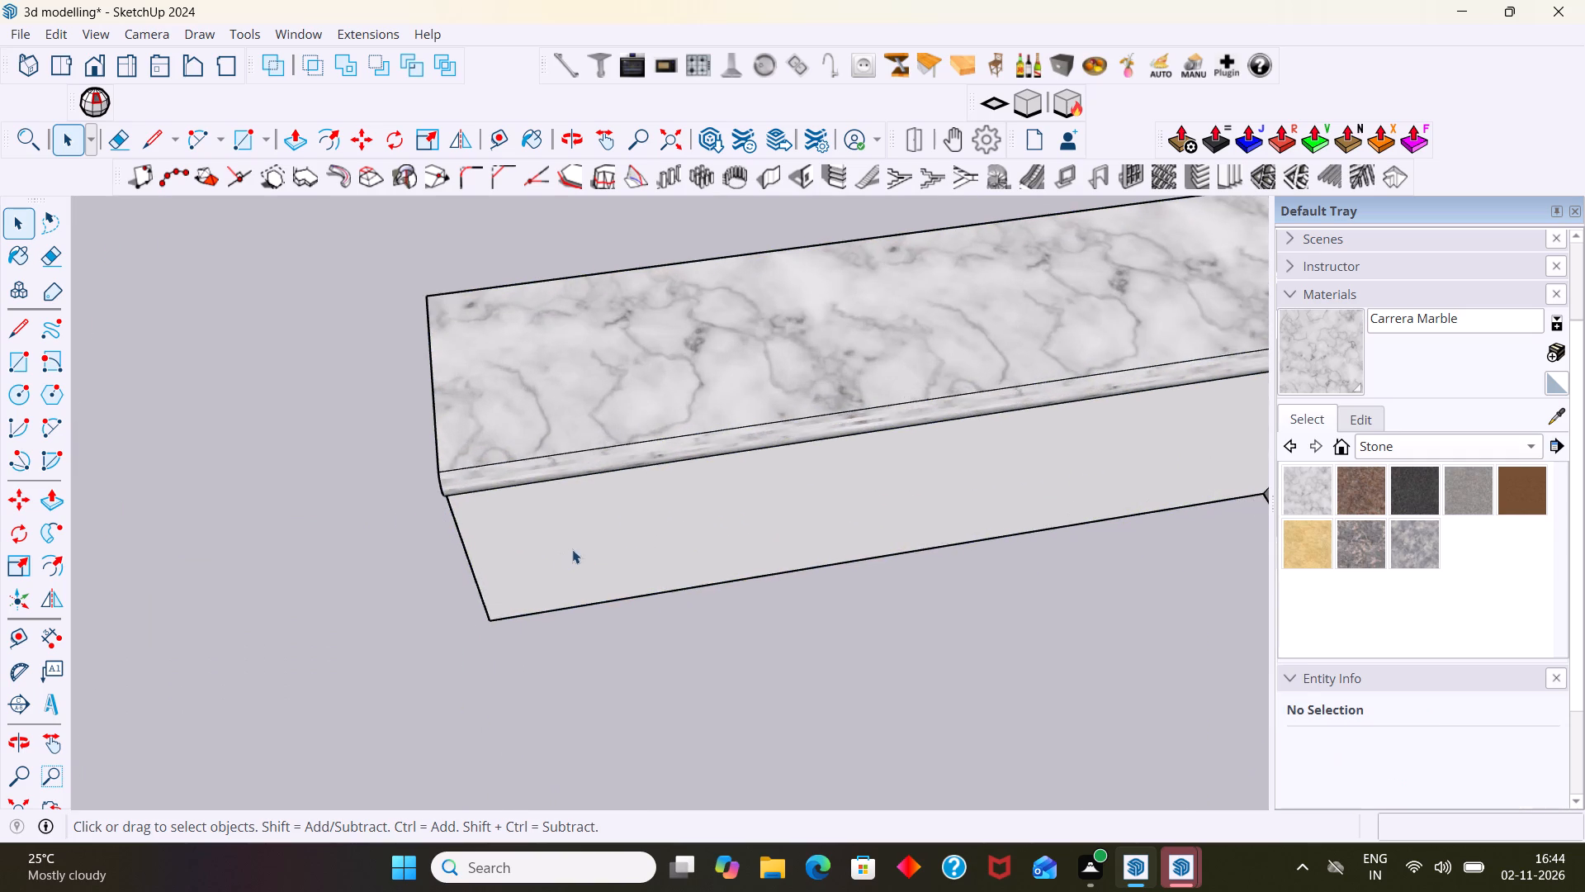
middle_drag(572, 549, 657, 430)
scroll(581, 491, up, 1)
double_click(565, 496)
scroll(556, 505, up, 1)
click(552, 510)
click(550, 515)
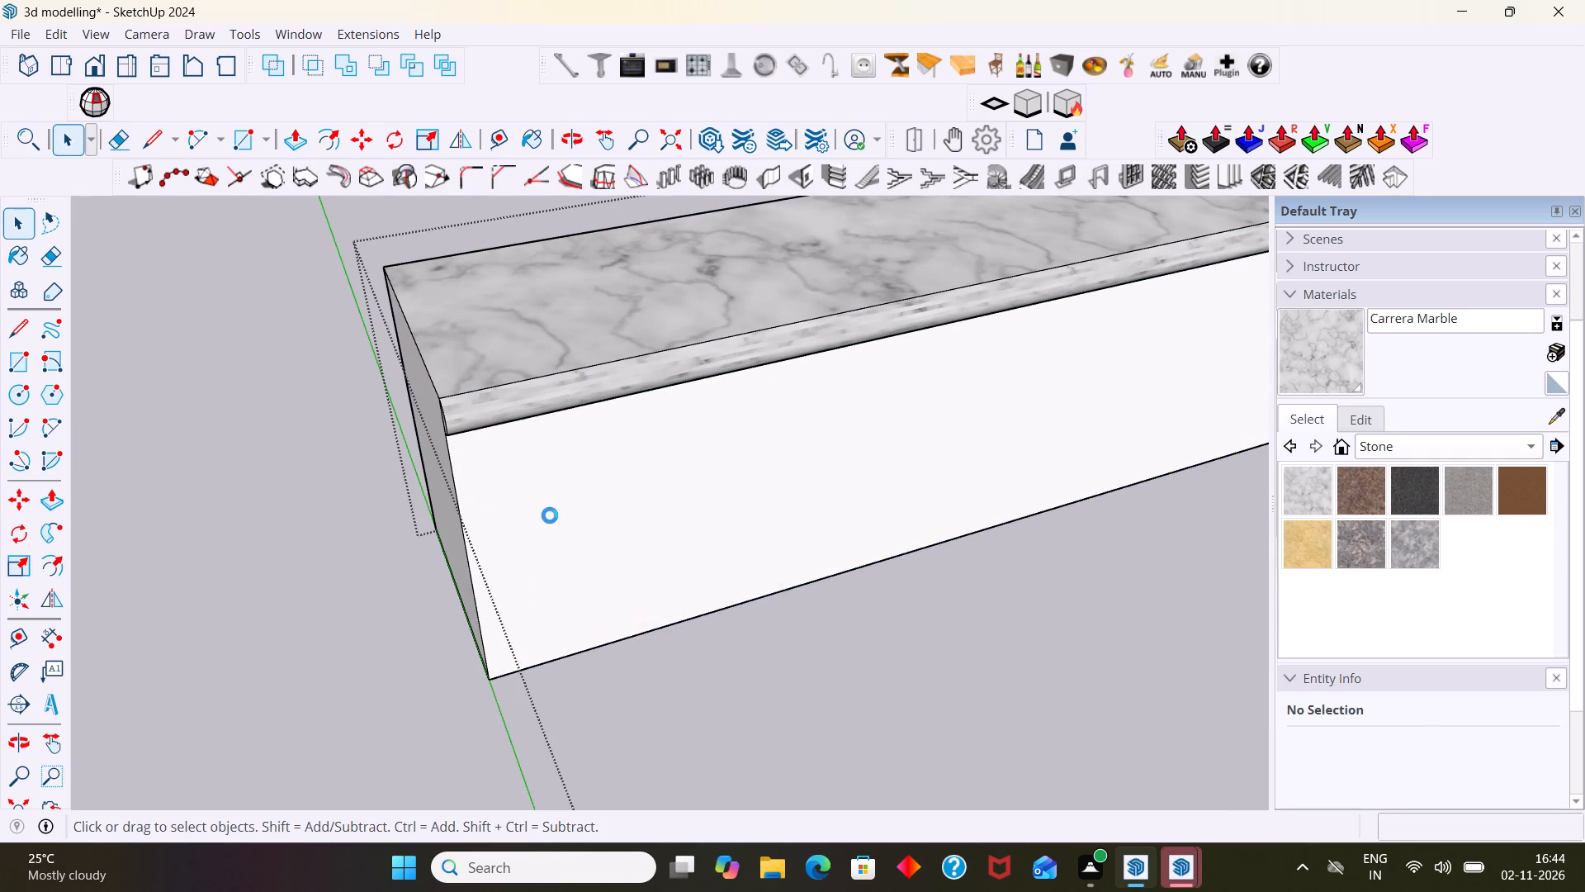
click(622, 521)
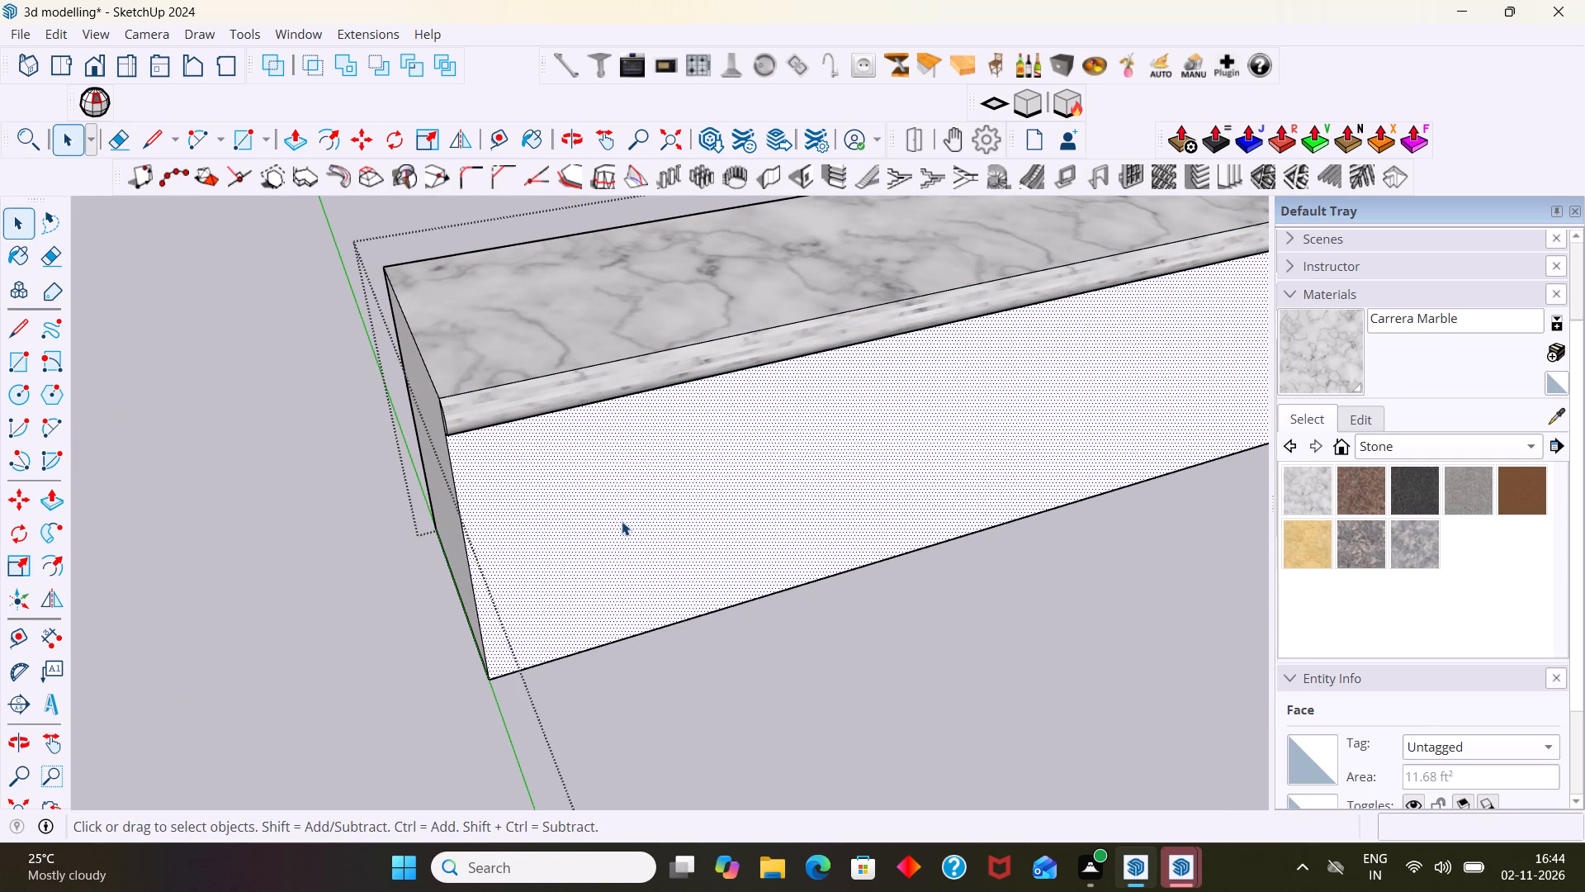
scroll(622, 522, down, 10)
middle_drag(676, 562, 819, 583)
scroll(671, 576, up, 2)
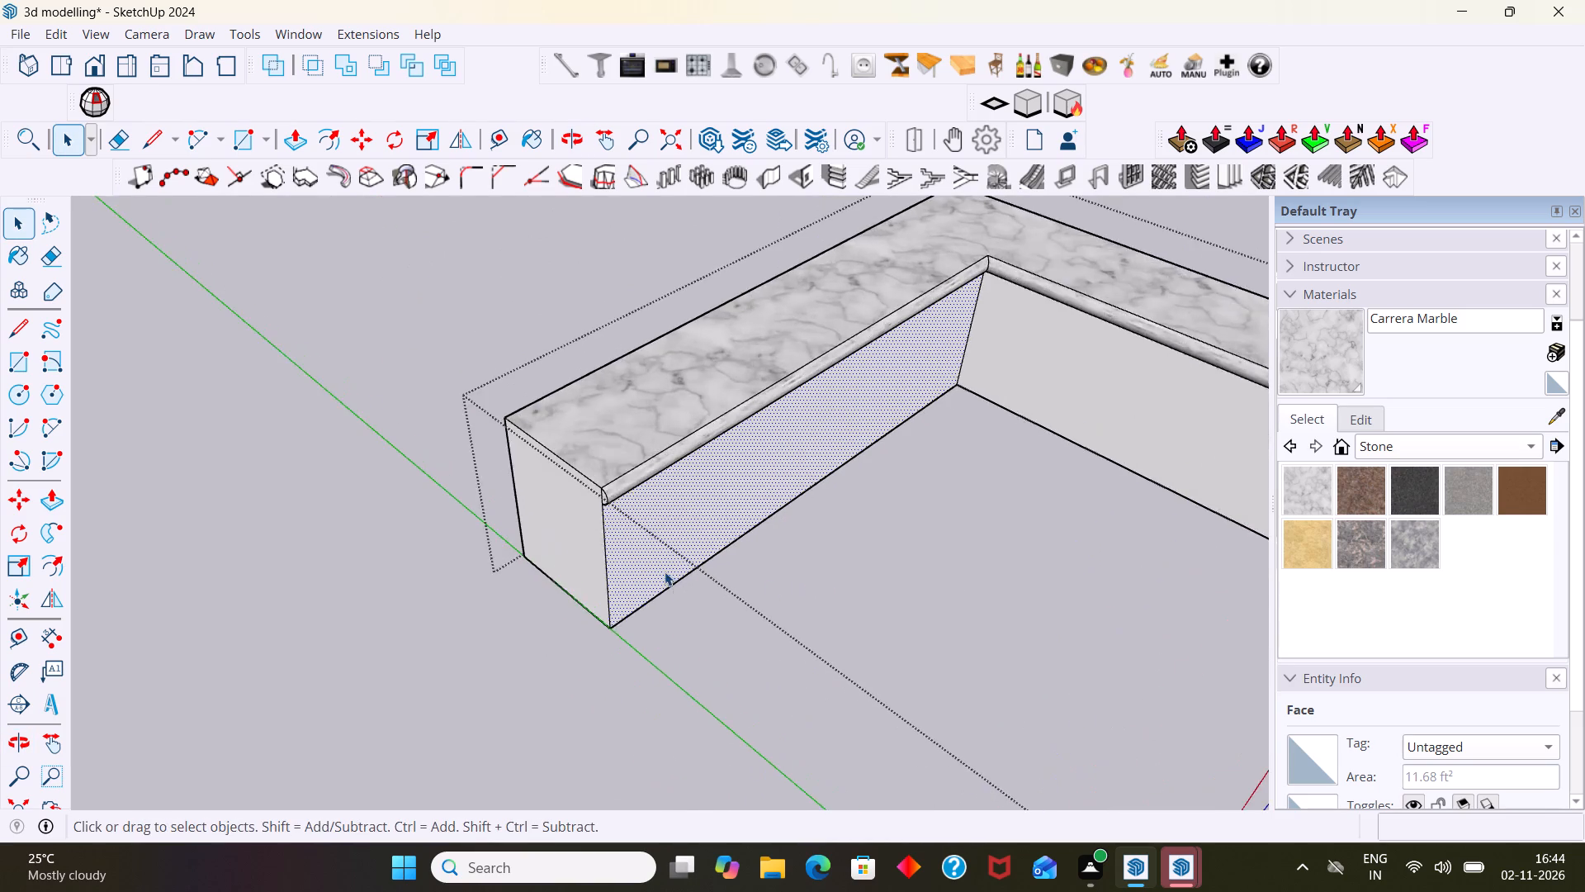
scroll(665, 572, up, 4)
middle_drag(655, 571, 577, 496)
scroll(570, 482, up, 4)
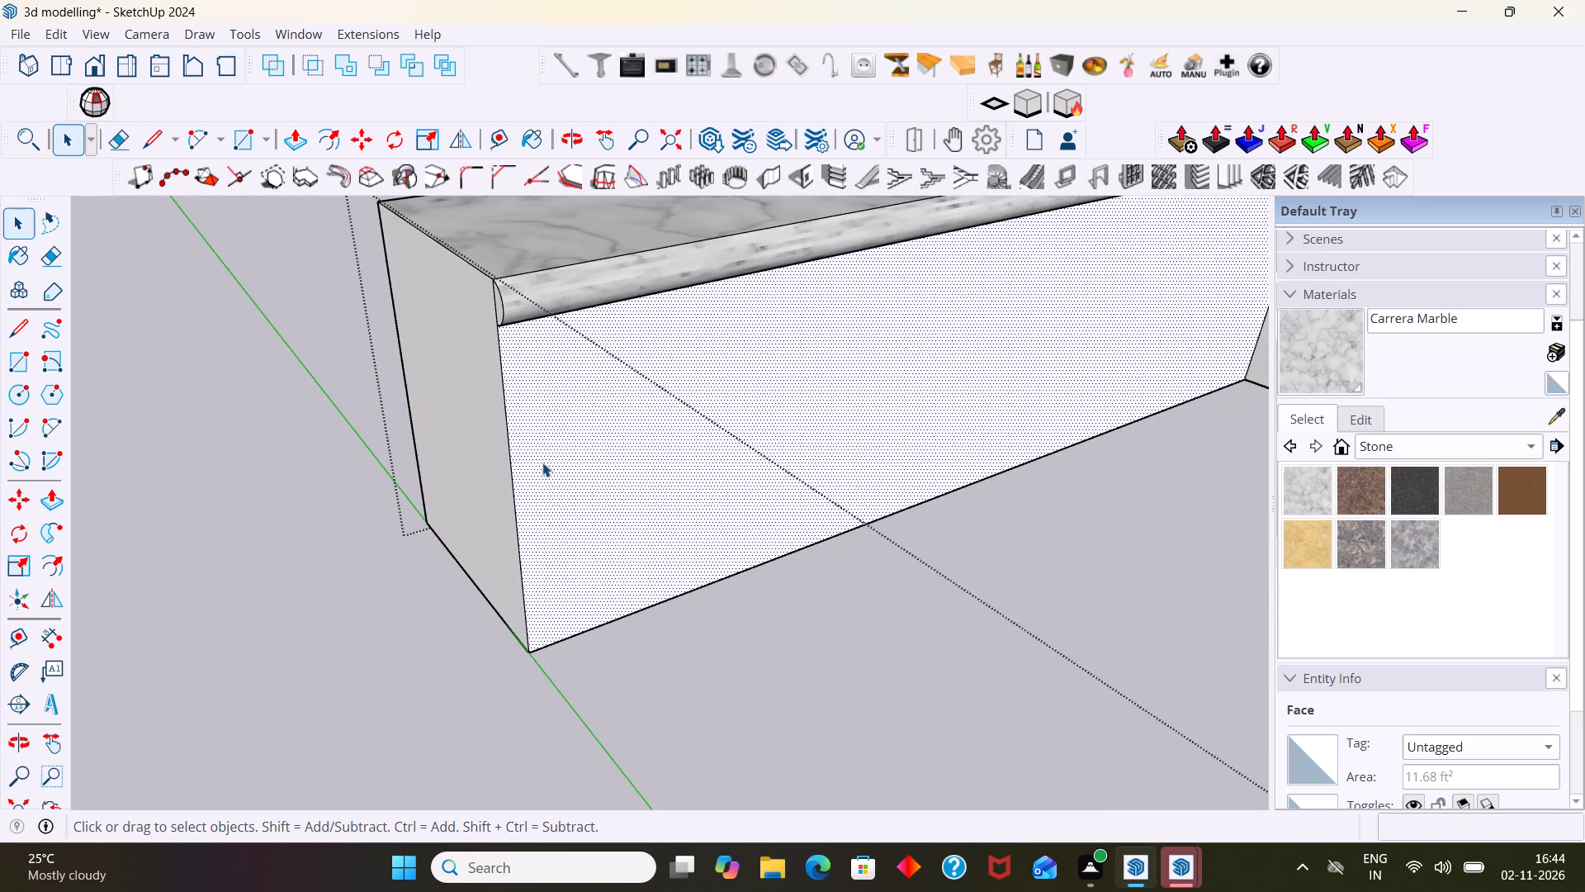
scroll(542, 459, down, 6)
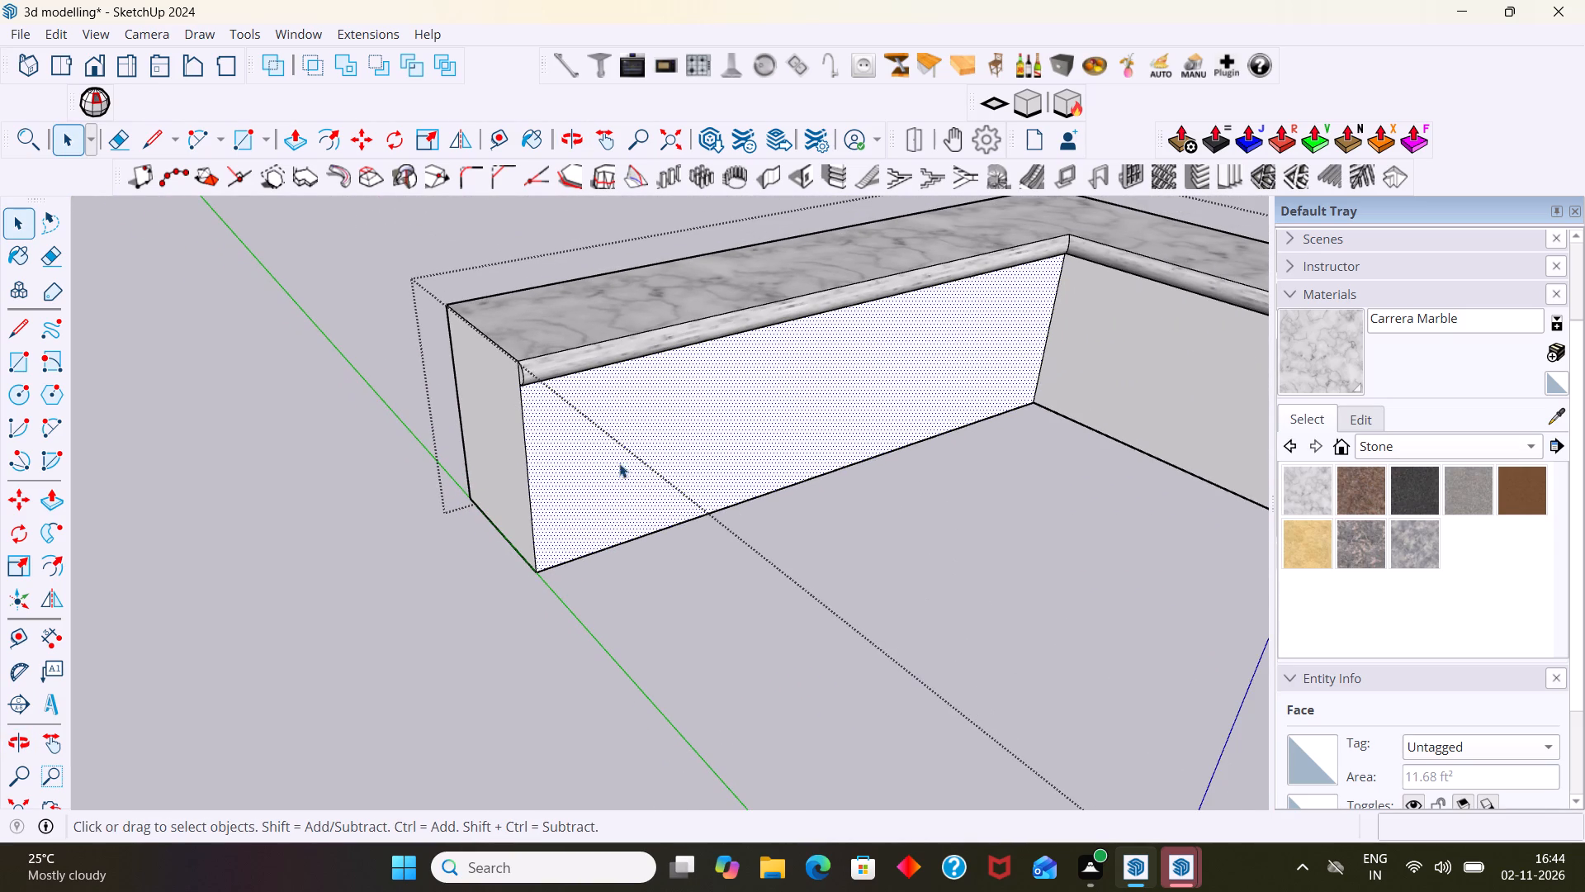
double_click(592, 467)
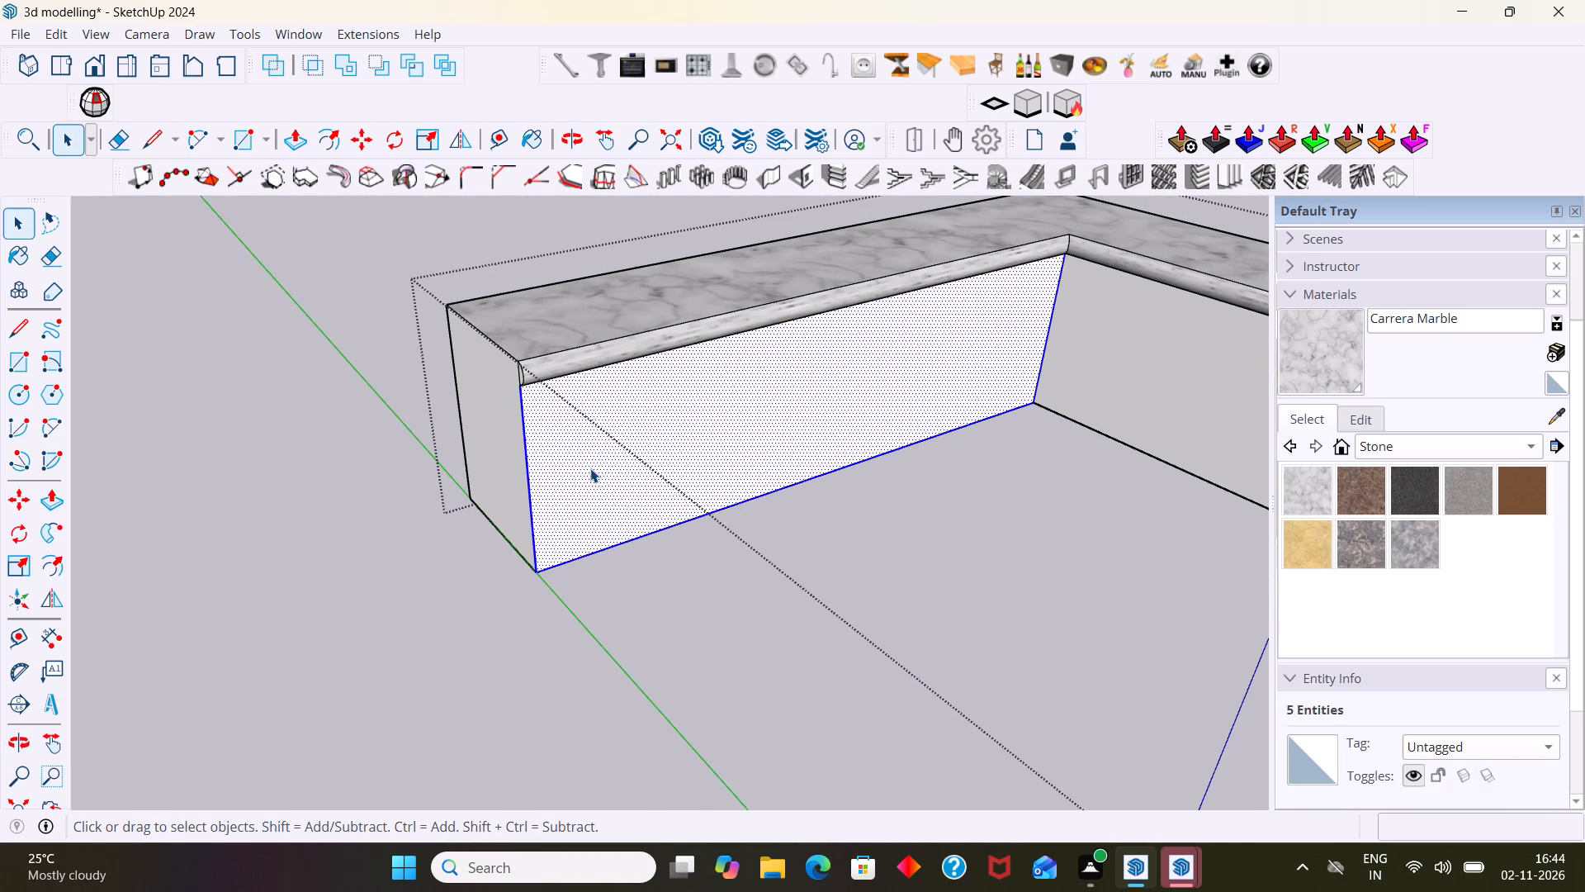
key(f)
click(537, 488)
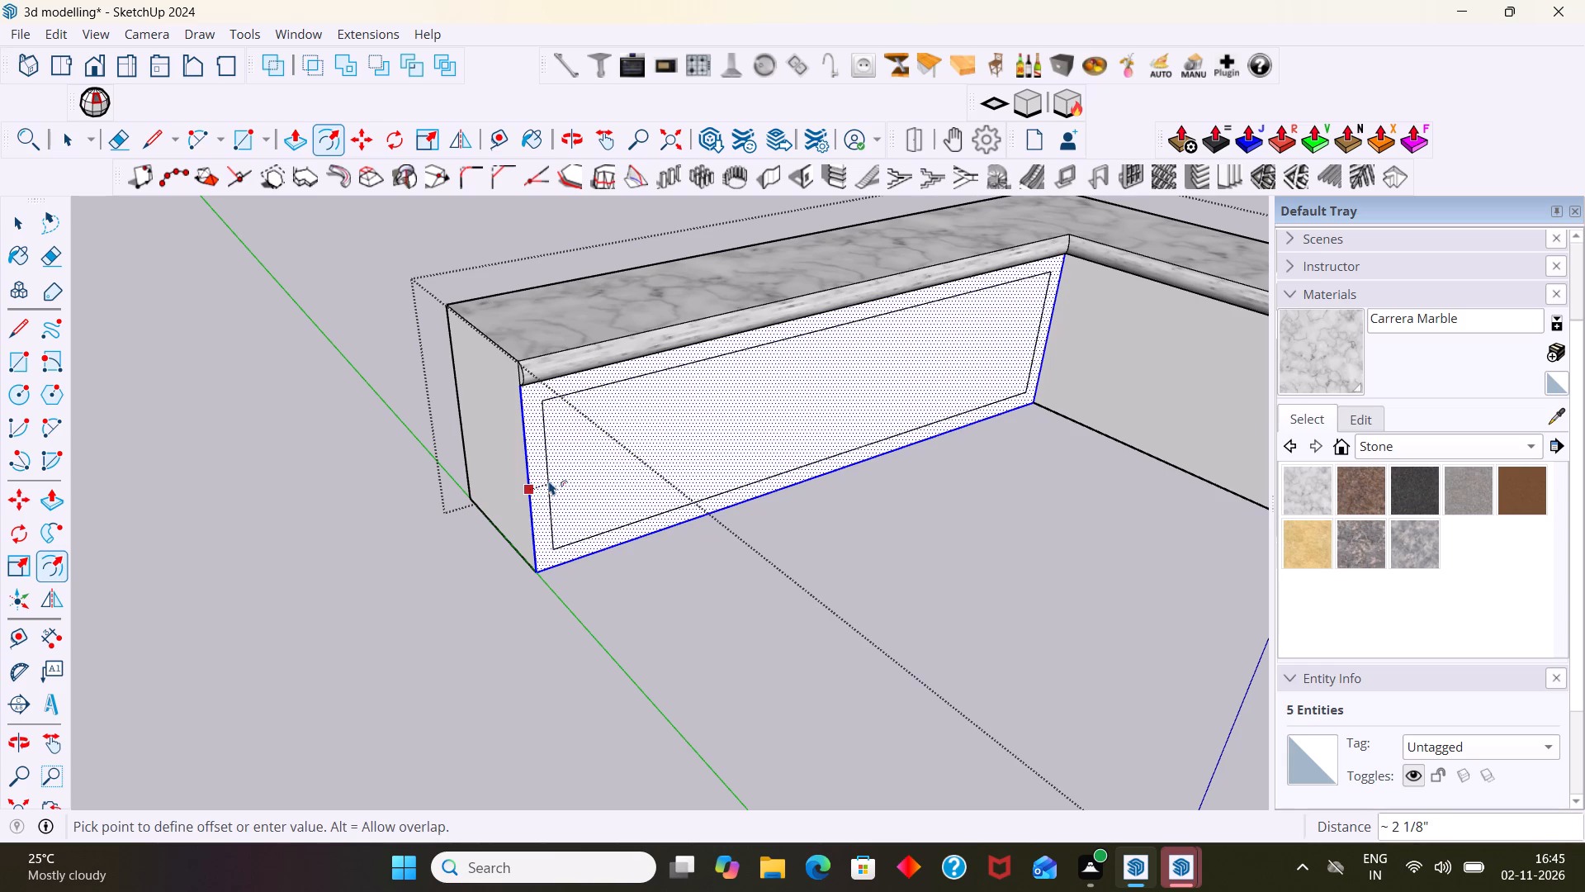
text(36)
text(mm)
key(Return)
scroll(549, 481, left, 1)
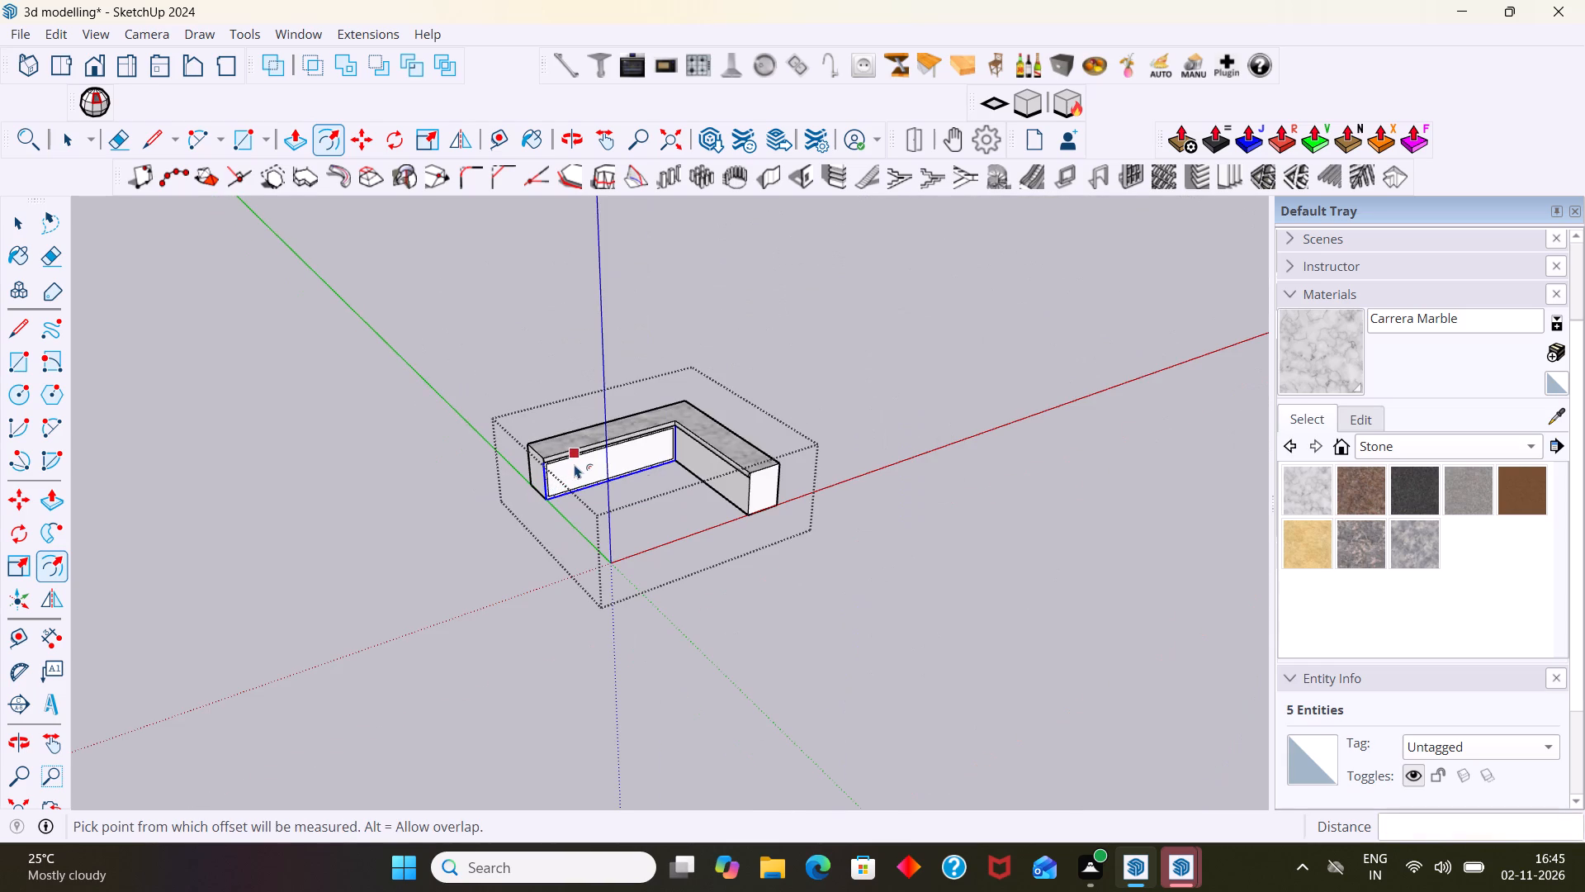
key(space)
scroll(551, 404, up, 3)
click(530, 353)
Inspect the offset border on the counter's front face from the open end and along its length.
scroll(565, 570, up, 10)
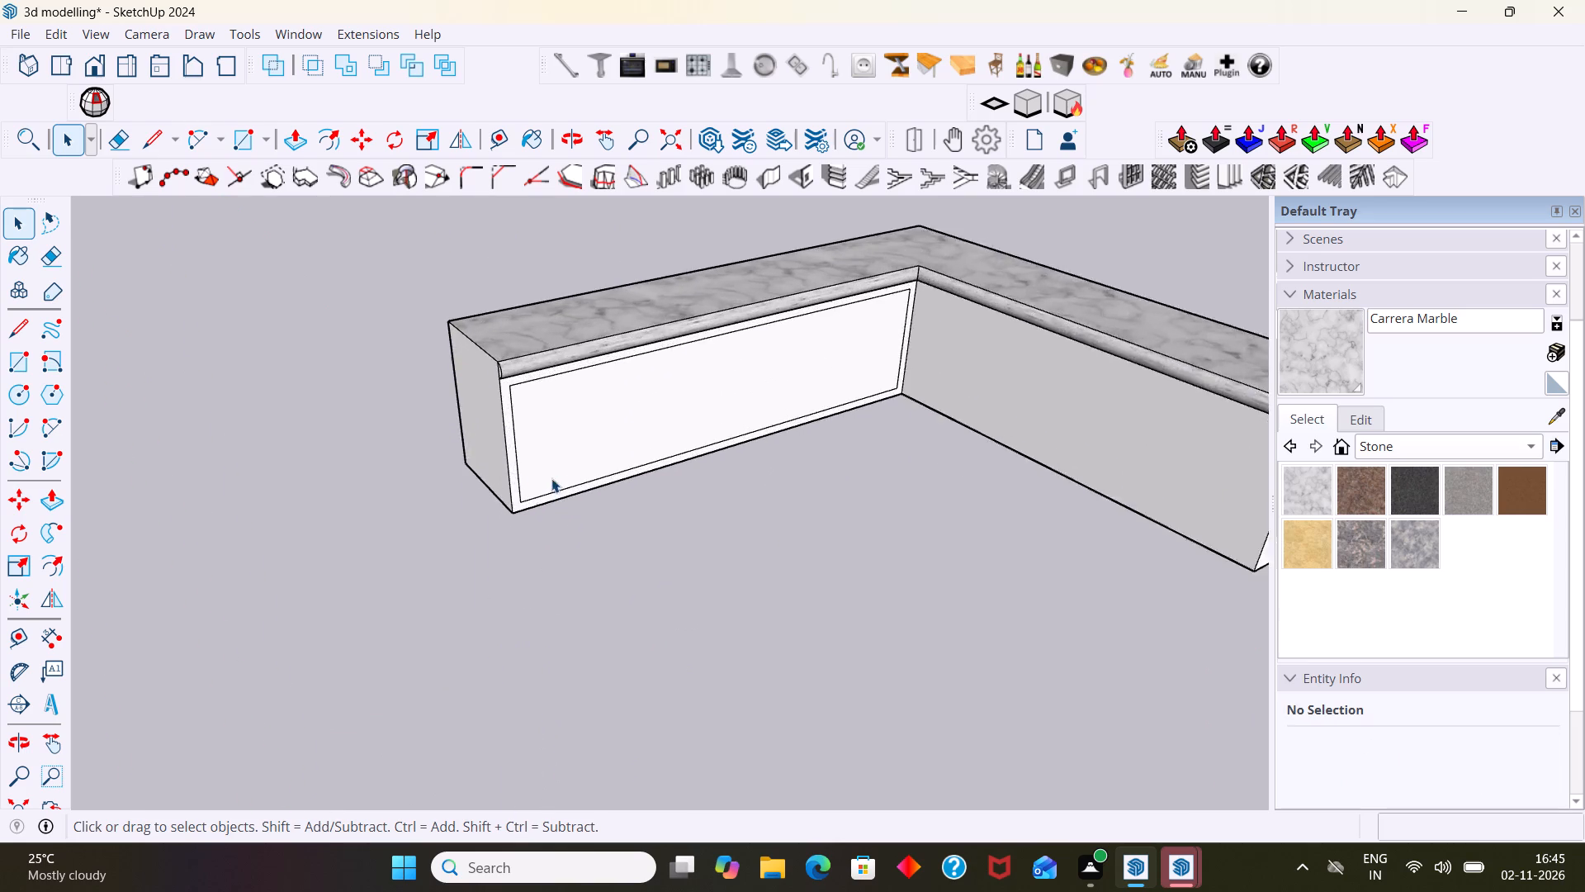
scroll(551, 478, up, 3)
middle_drag(533, 471, 466, 477)
scroll(500, 451, up, 7)
shift+middle_drag(525, 439, 401, 533)
scroll(507, 501, down, 8)
middle_drag(531, 487, 600, 468)
scroll(589, 474, up, 4)
scroll(561, 488, down, 4)
middle_drag(608, 484, 663, 514)
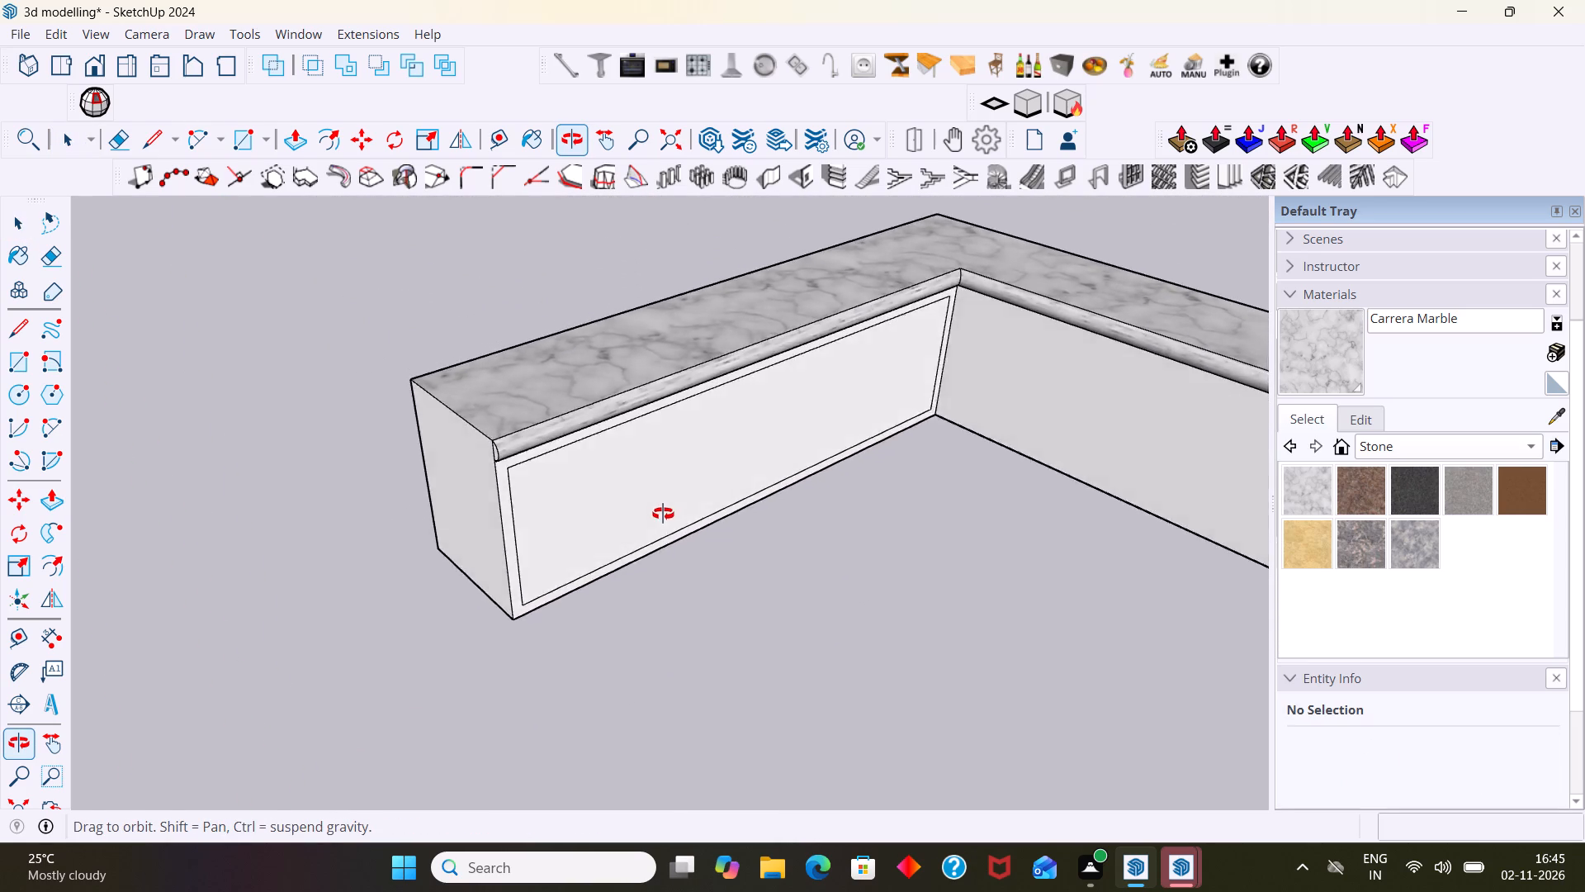
middle_drag(663, 514, 599, 491)
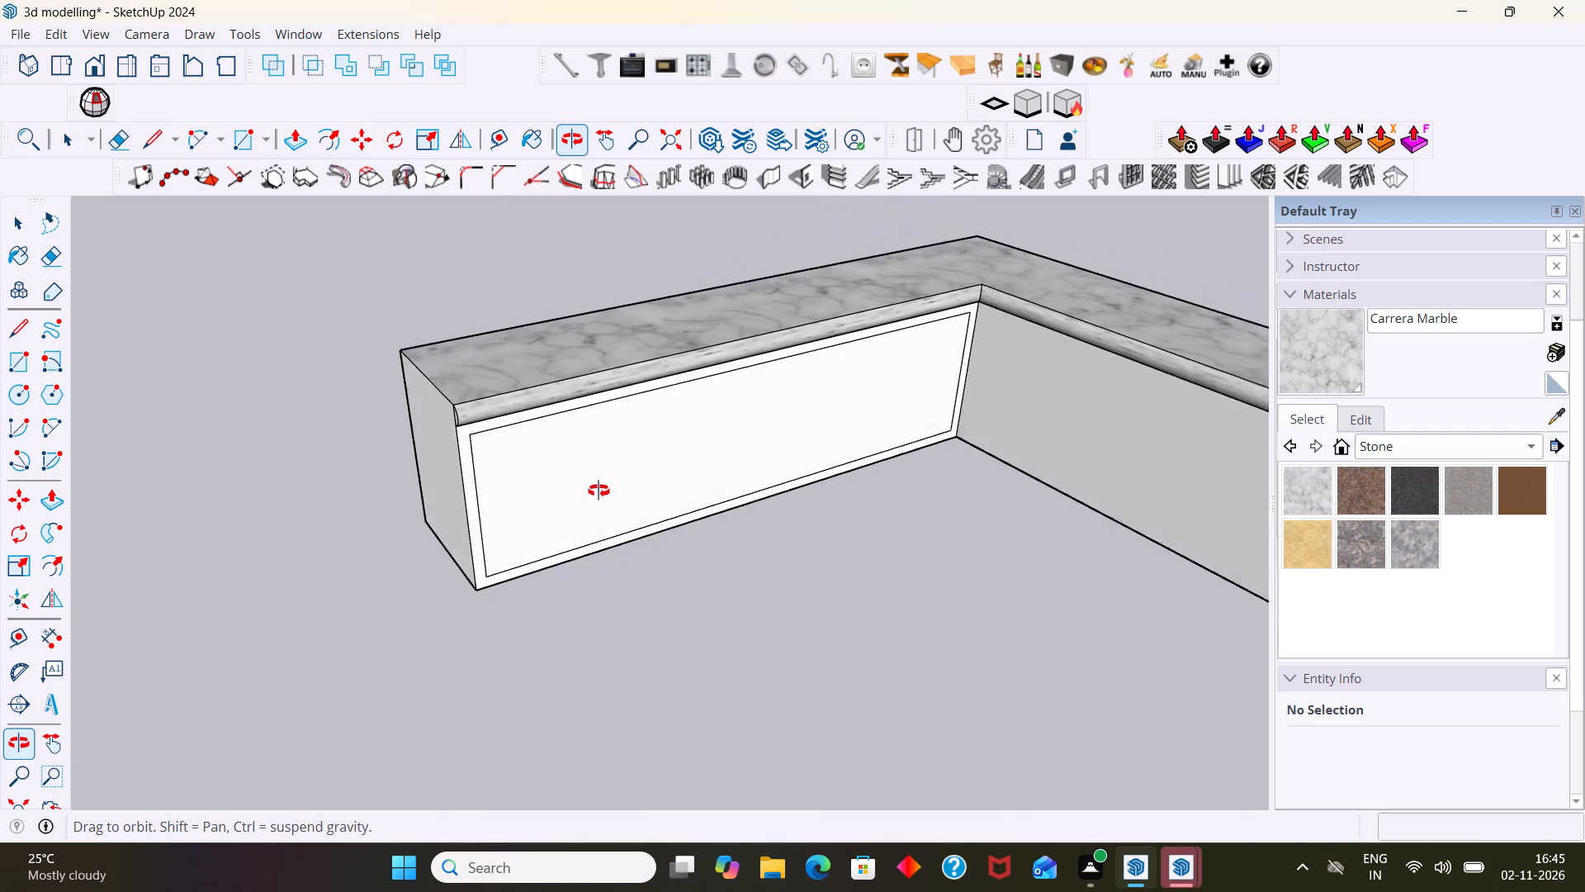
middle_drag(599, 491, 642, 475)
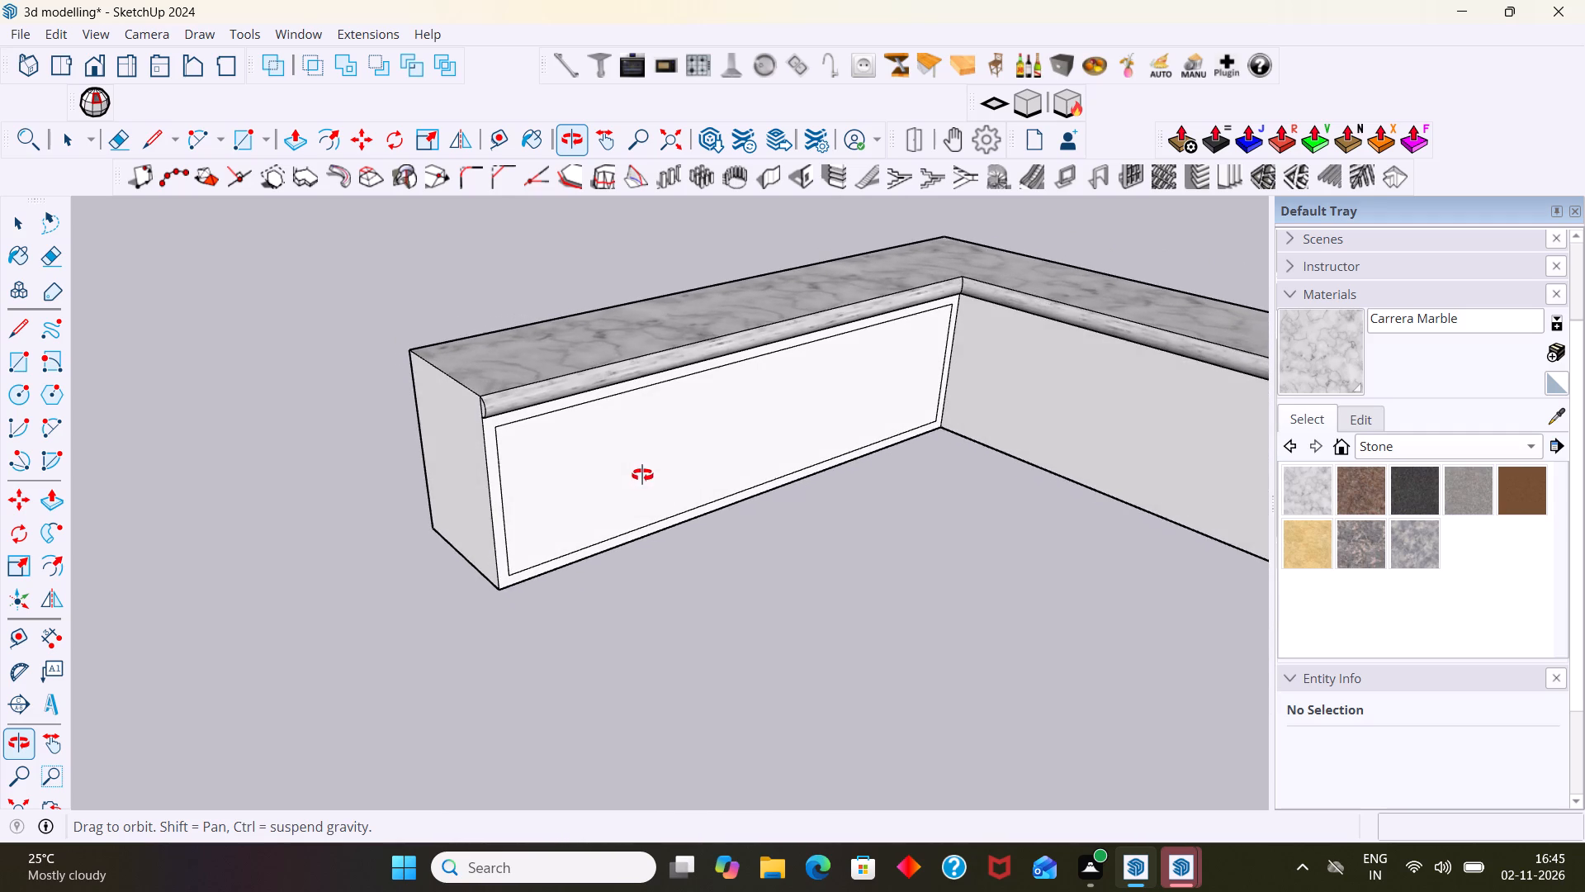
middle_drag(642, 475, 643, 475)
scroll(513, 474, up, 5)
middle_drag(513, 469, 562, 508)
scroll(539, 518, up, 1)
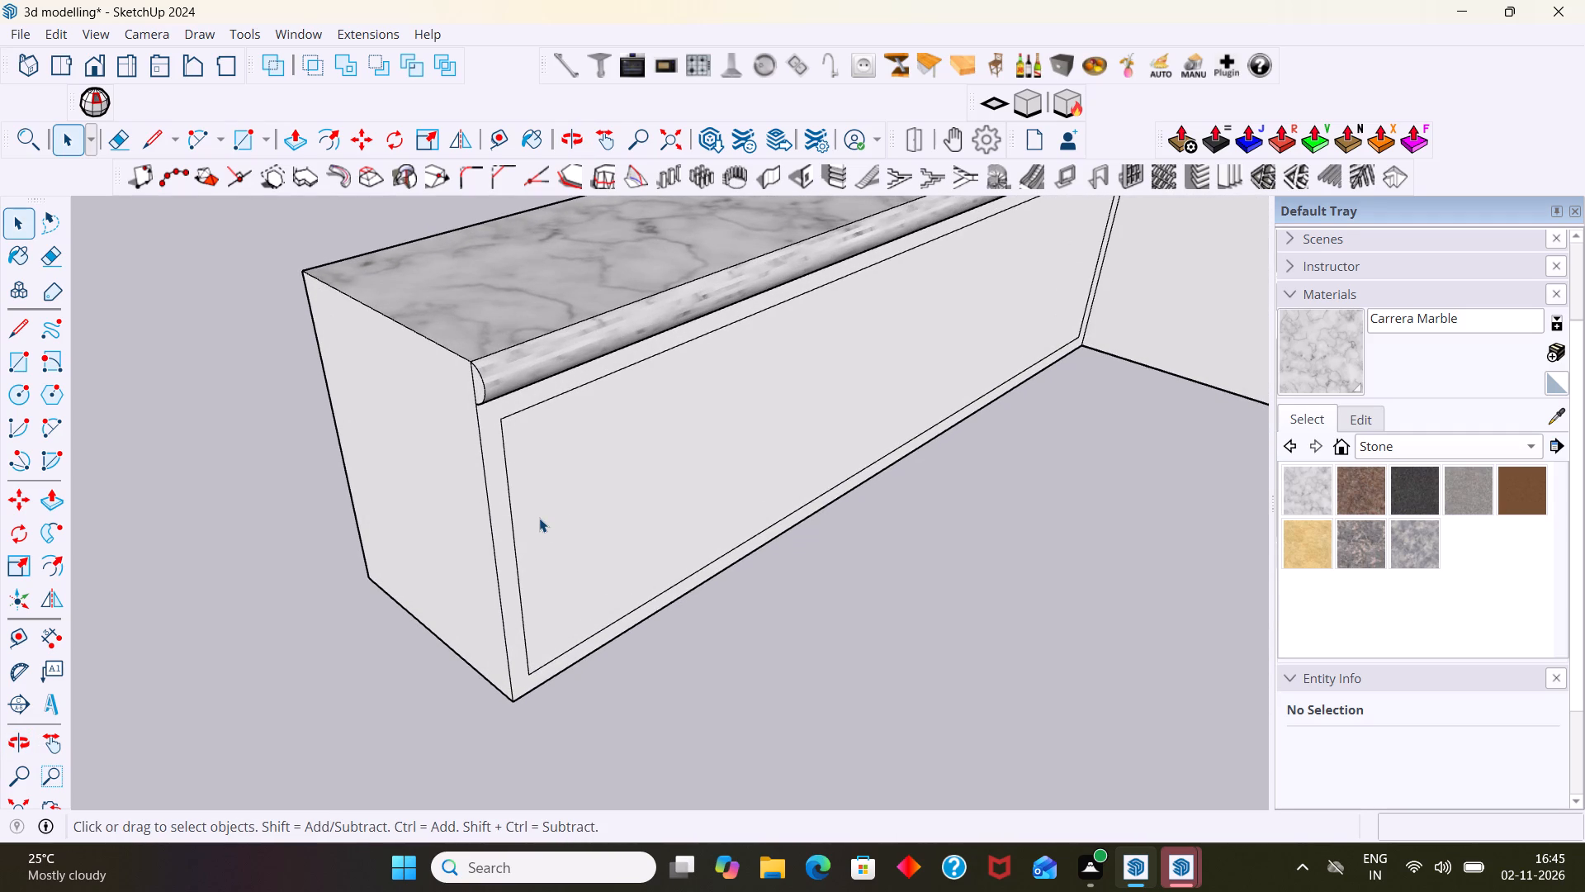
middle_drag(669, 543, 523, 586)
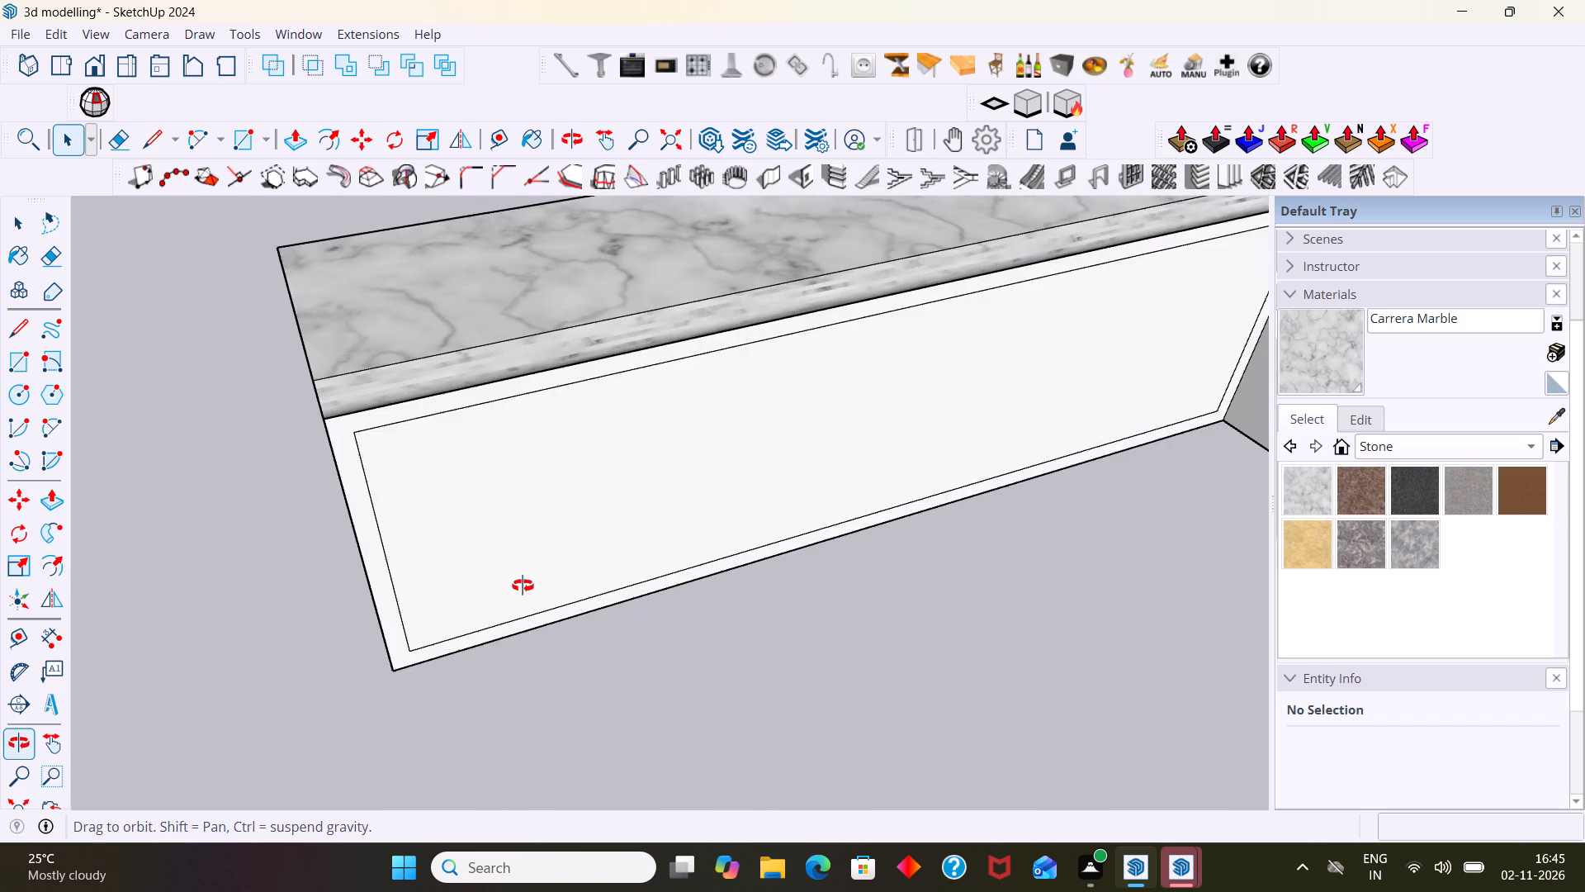
middle_drag(523, 586, 522, 586)
scroll(519, 585, down, 4)
middle_drag(512, 586, 487, 590)
scroll(478, 578, up, 4)
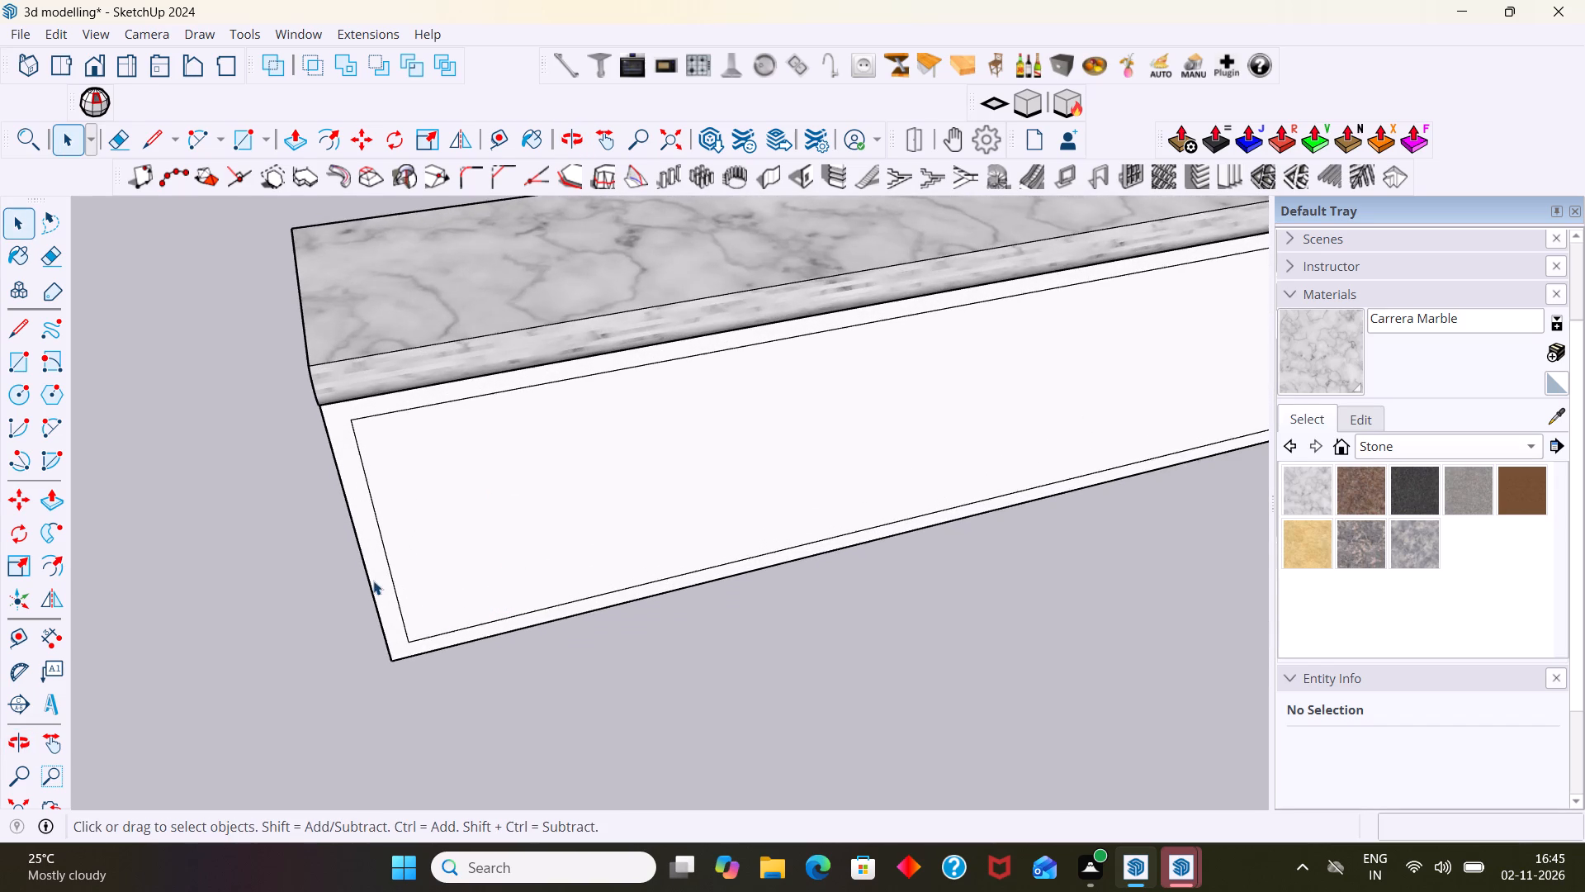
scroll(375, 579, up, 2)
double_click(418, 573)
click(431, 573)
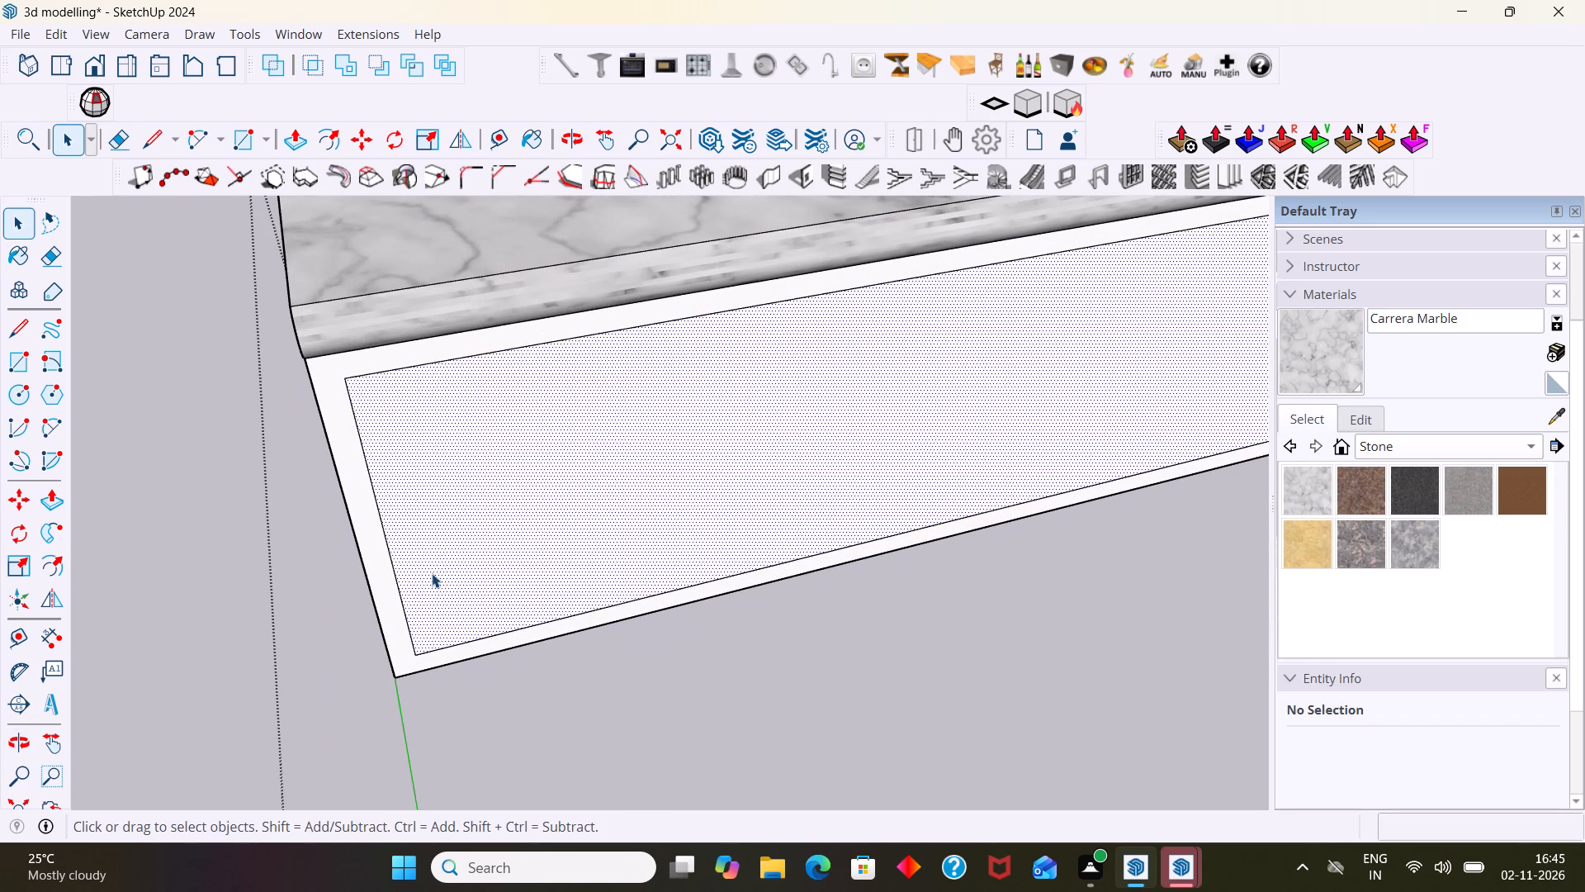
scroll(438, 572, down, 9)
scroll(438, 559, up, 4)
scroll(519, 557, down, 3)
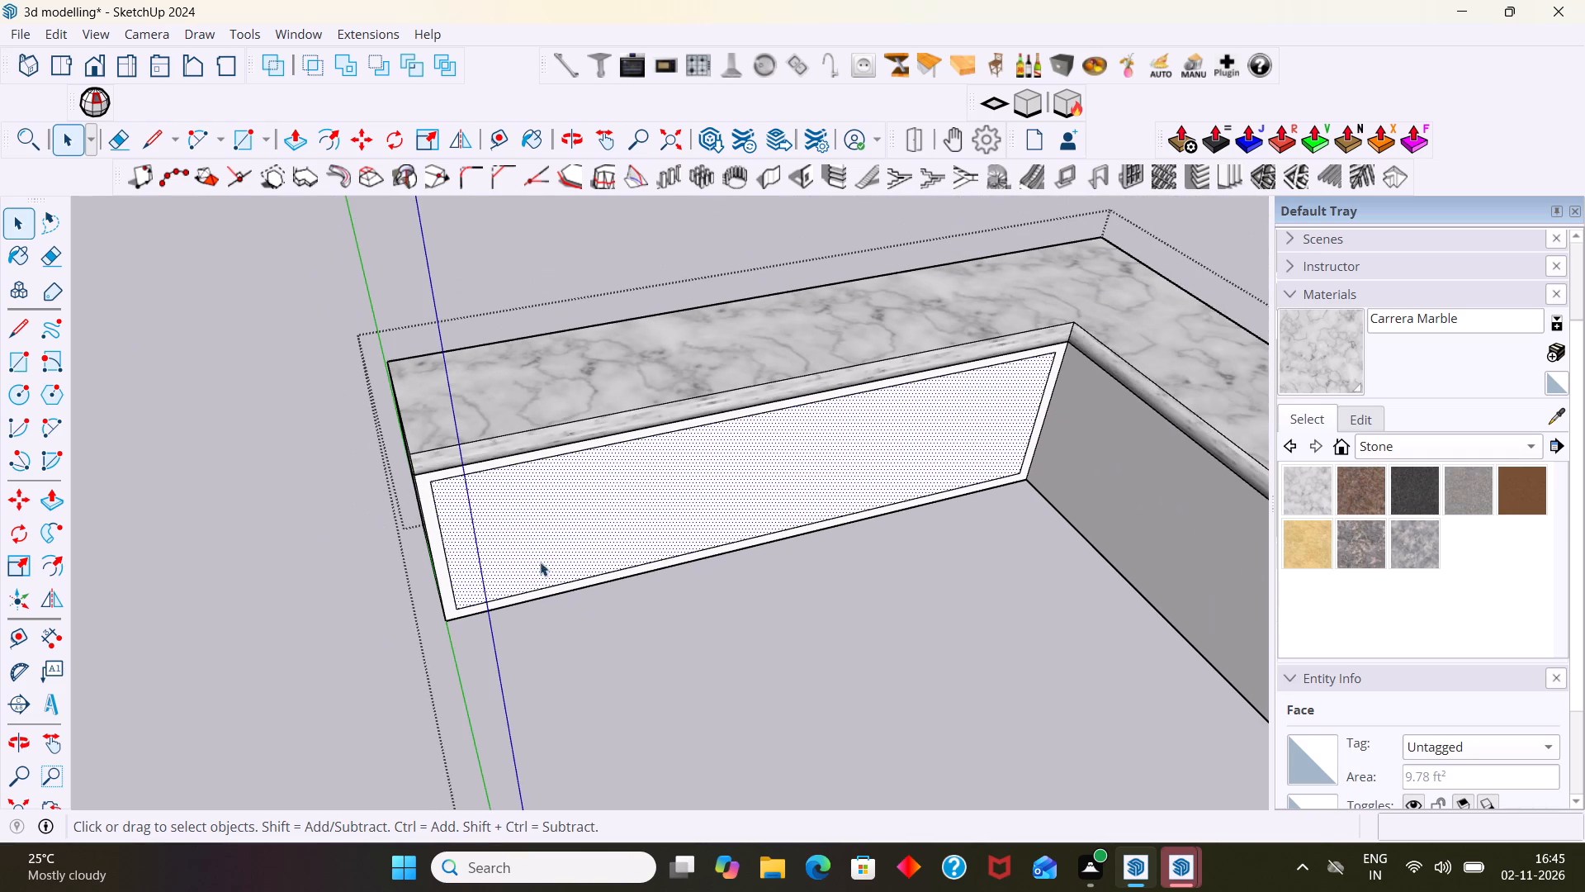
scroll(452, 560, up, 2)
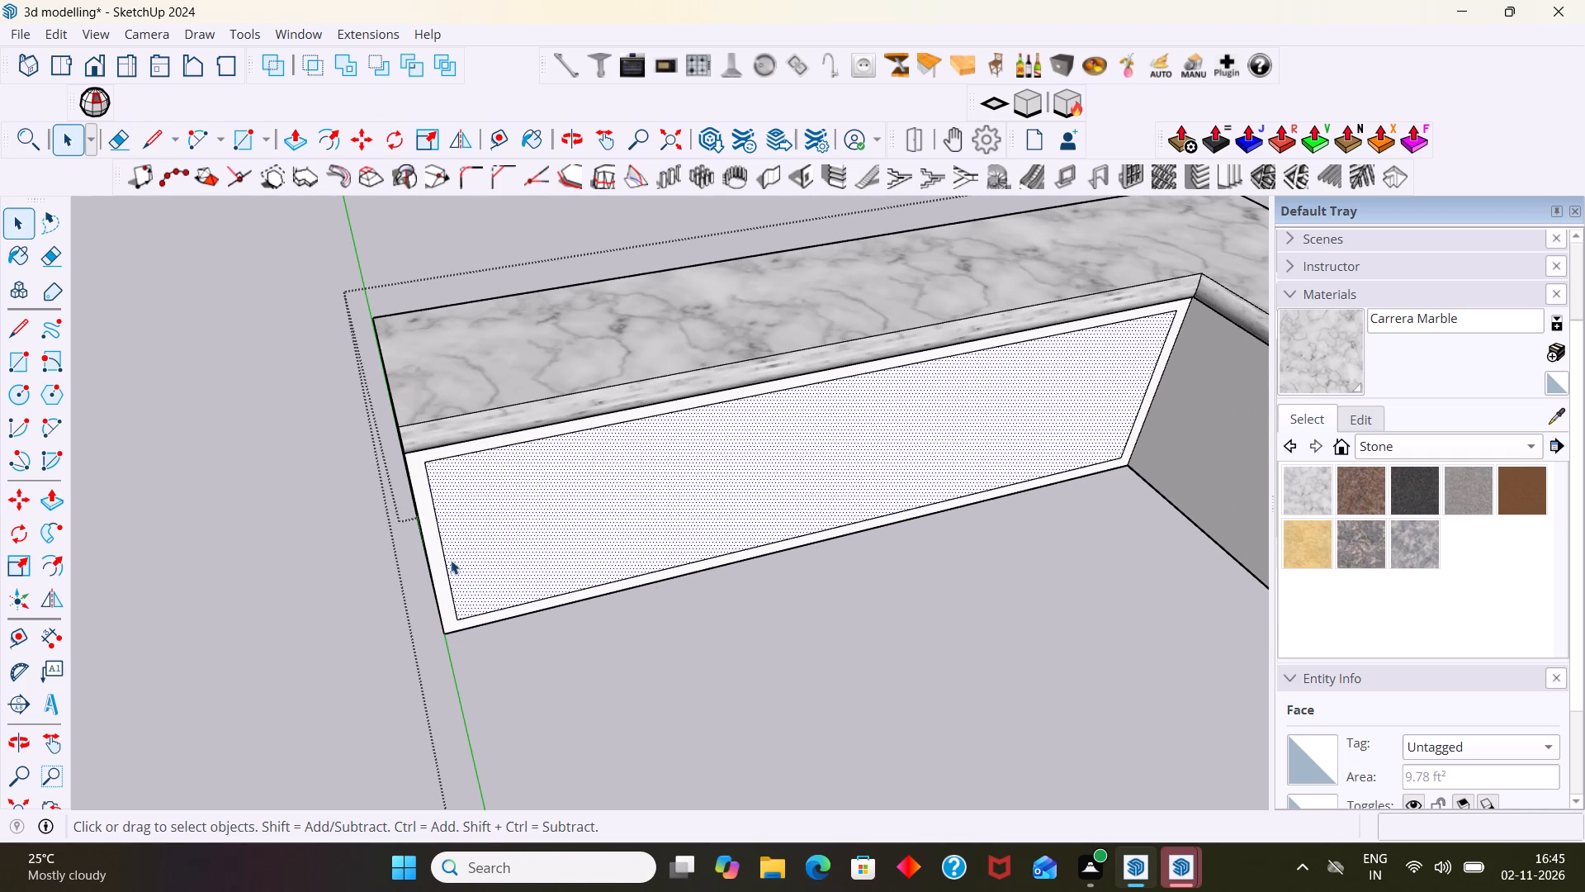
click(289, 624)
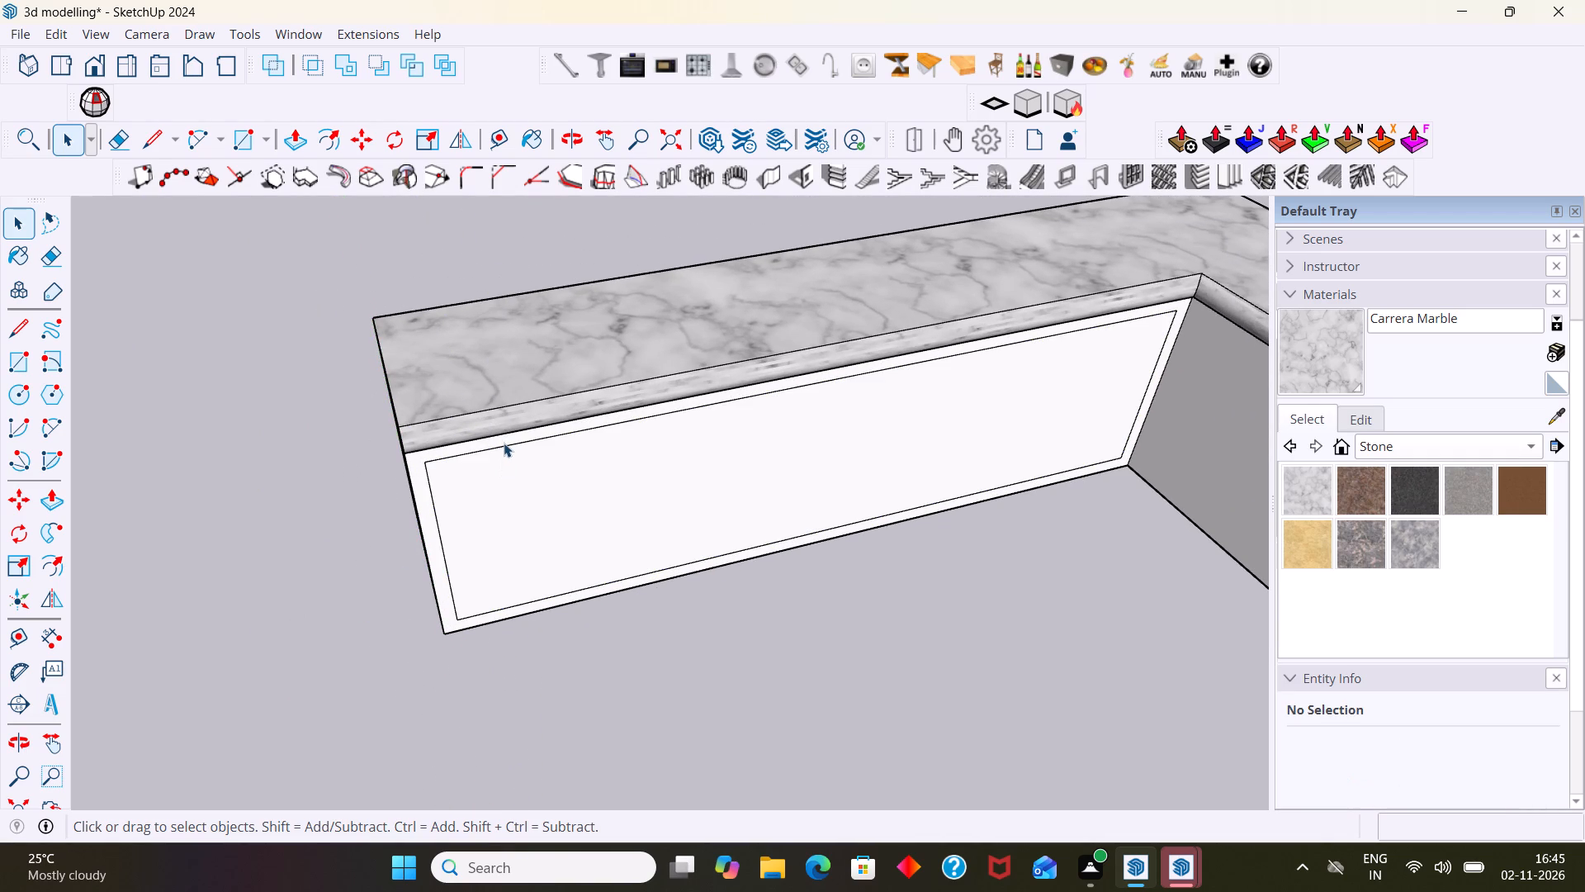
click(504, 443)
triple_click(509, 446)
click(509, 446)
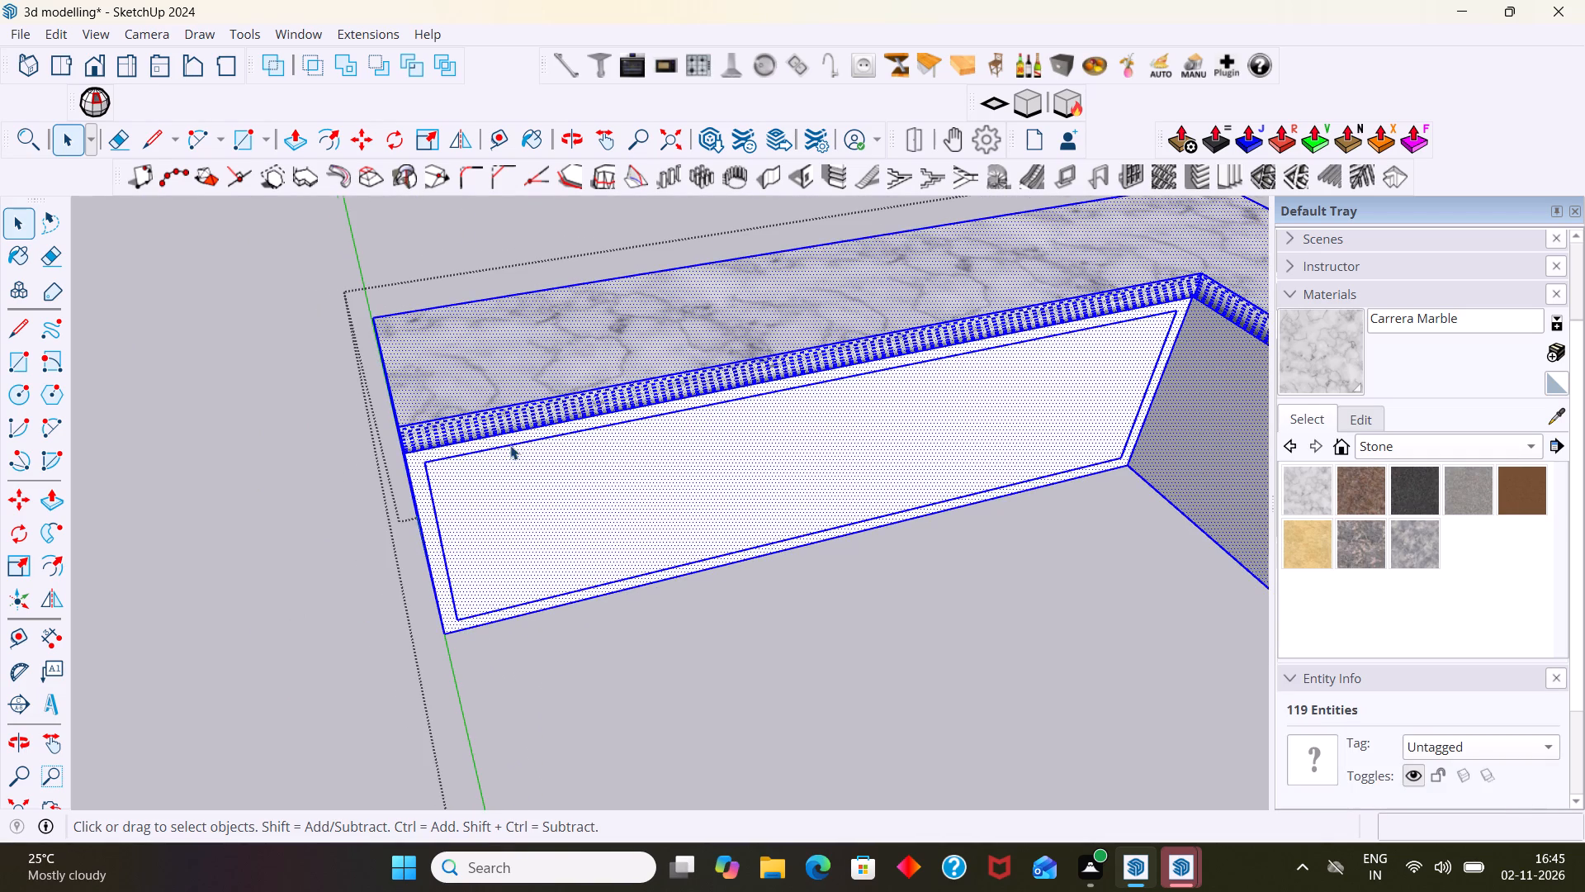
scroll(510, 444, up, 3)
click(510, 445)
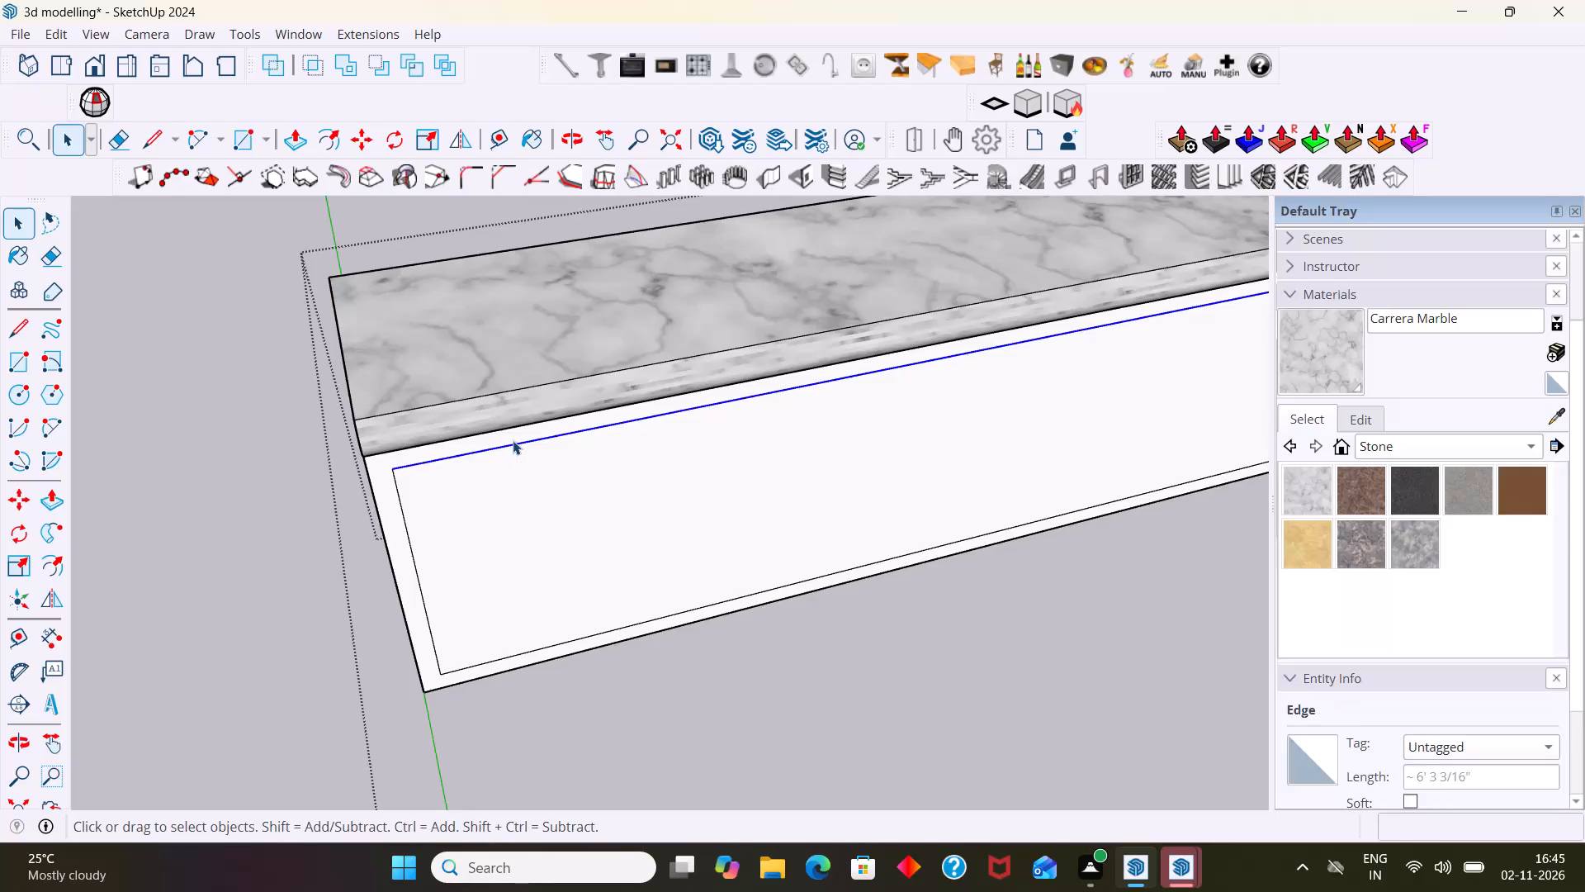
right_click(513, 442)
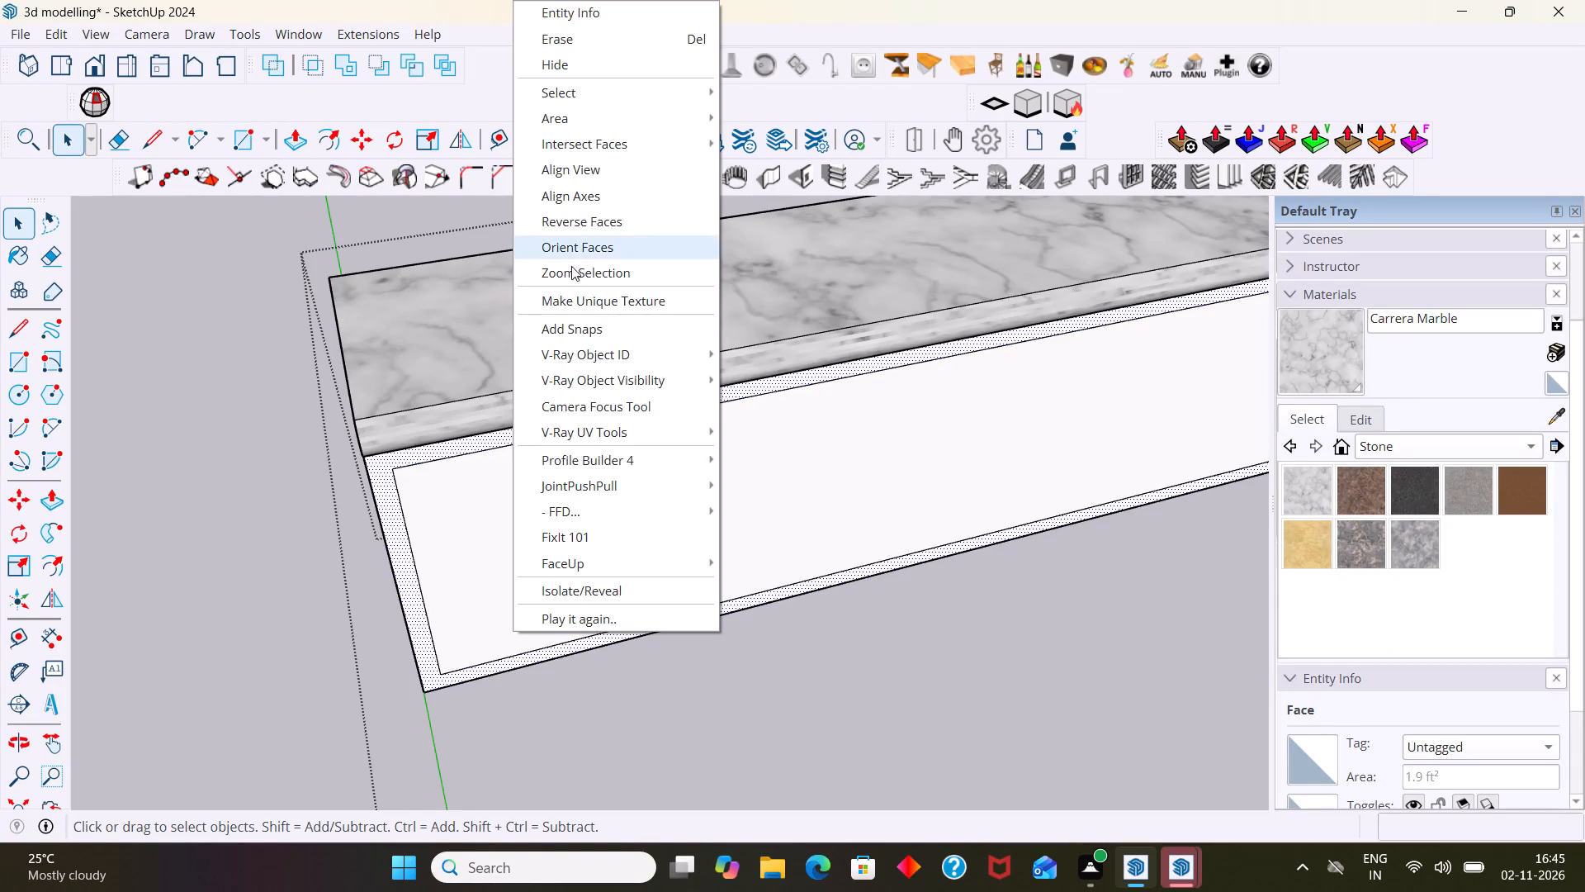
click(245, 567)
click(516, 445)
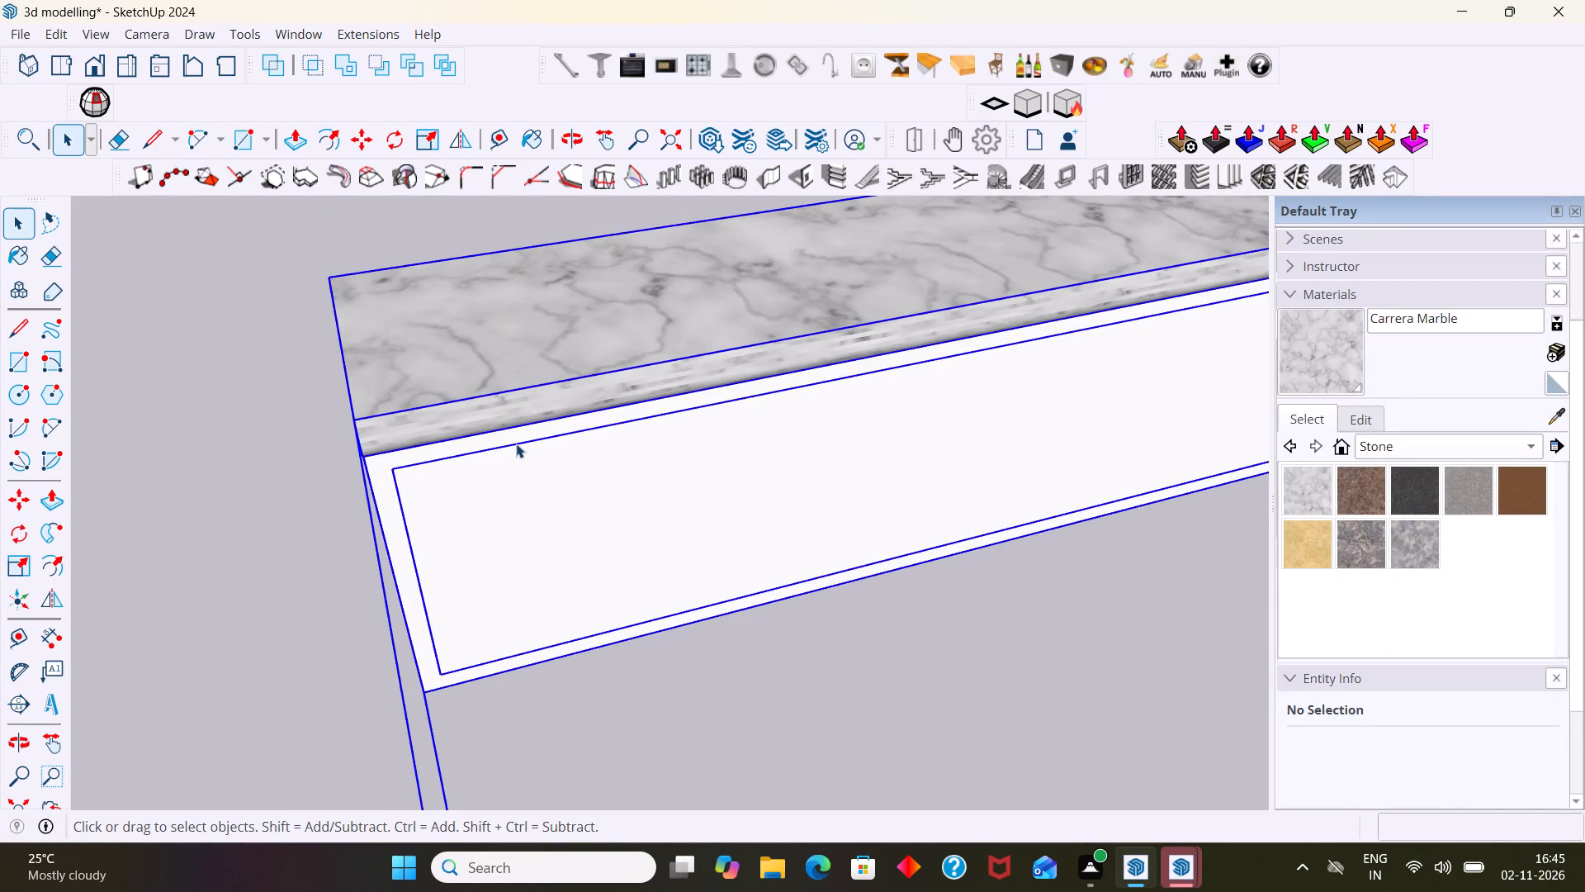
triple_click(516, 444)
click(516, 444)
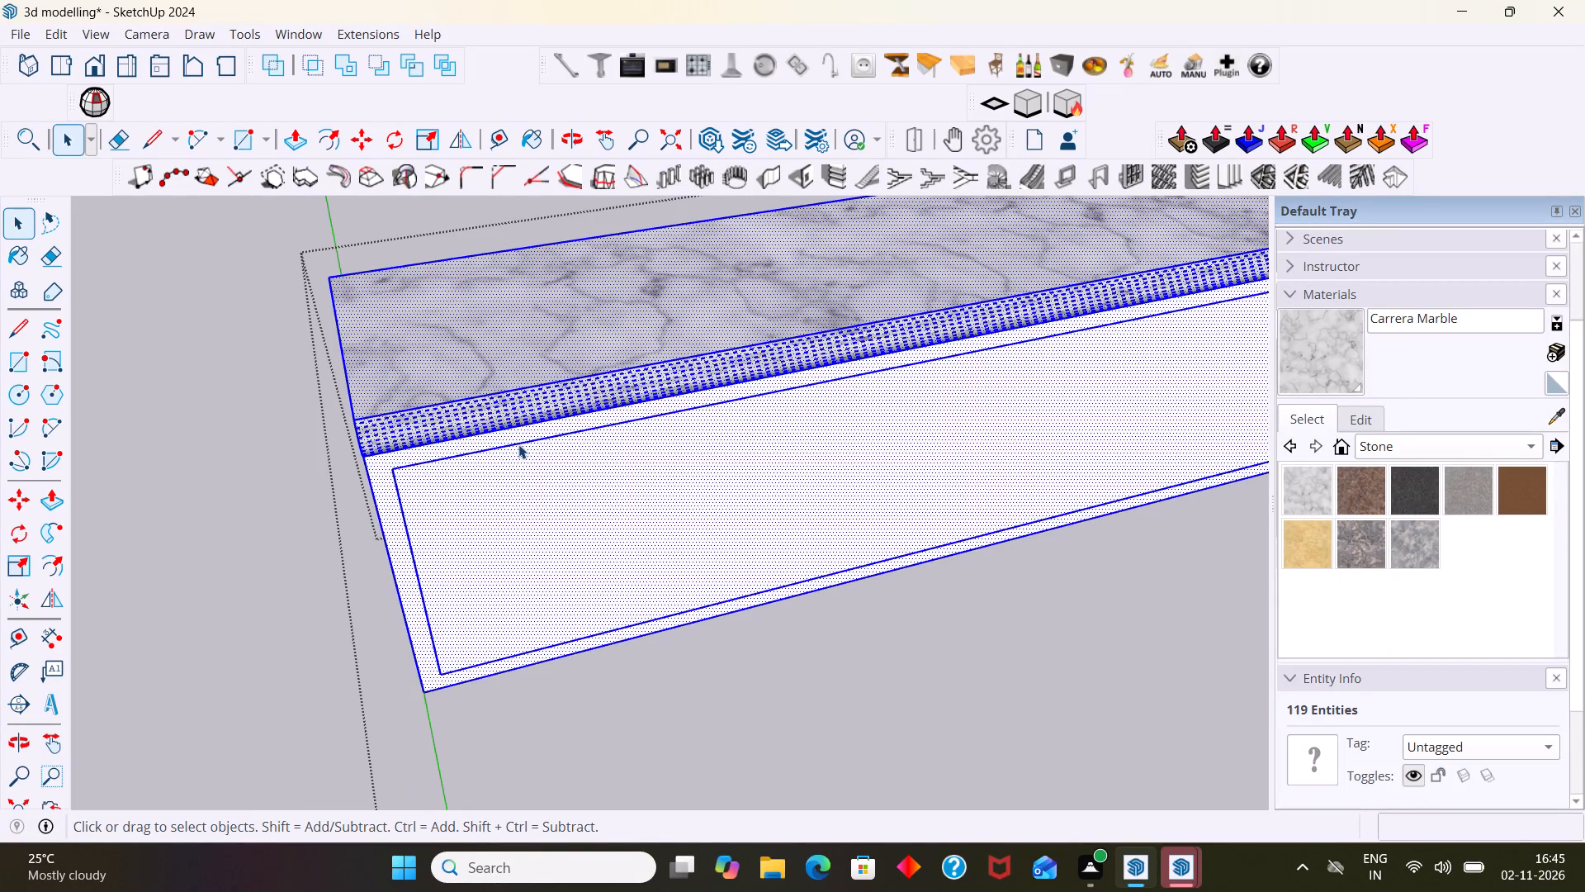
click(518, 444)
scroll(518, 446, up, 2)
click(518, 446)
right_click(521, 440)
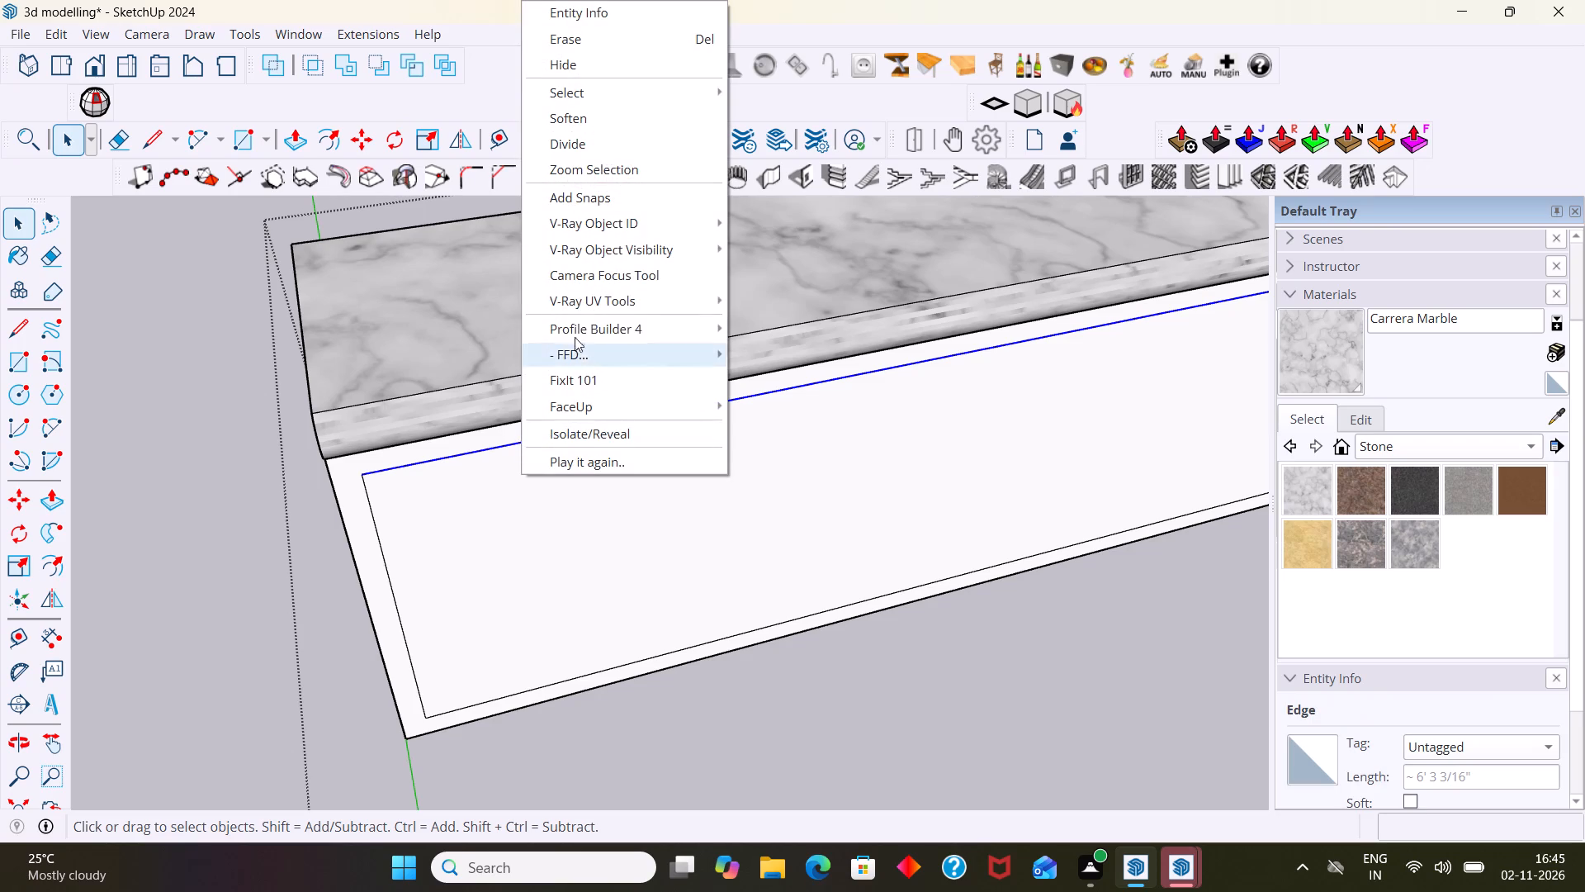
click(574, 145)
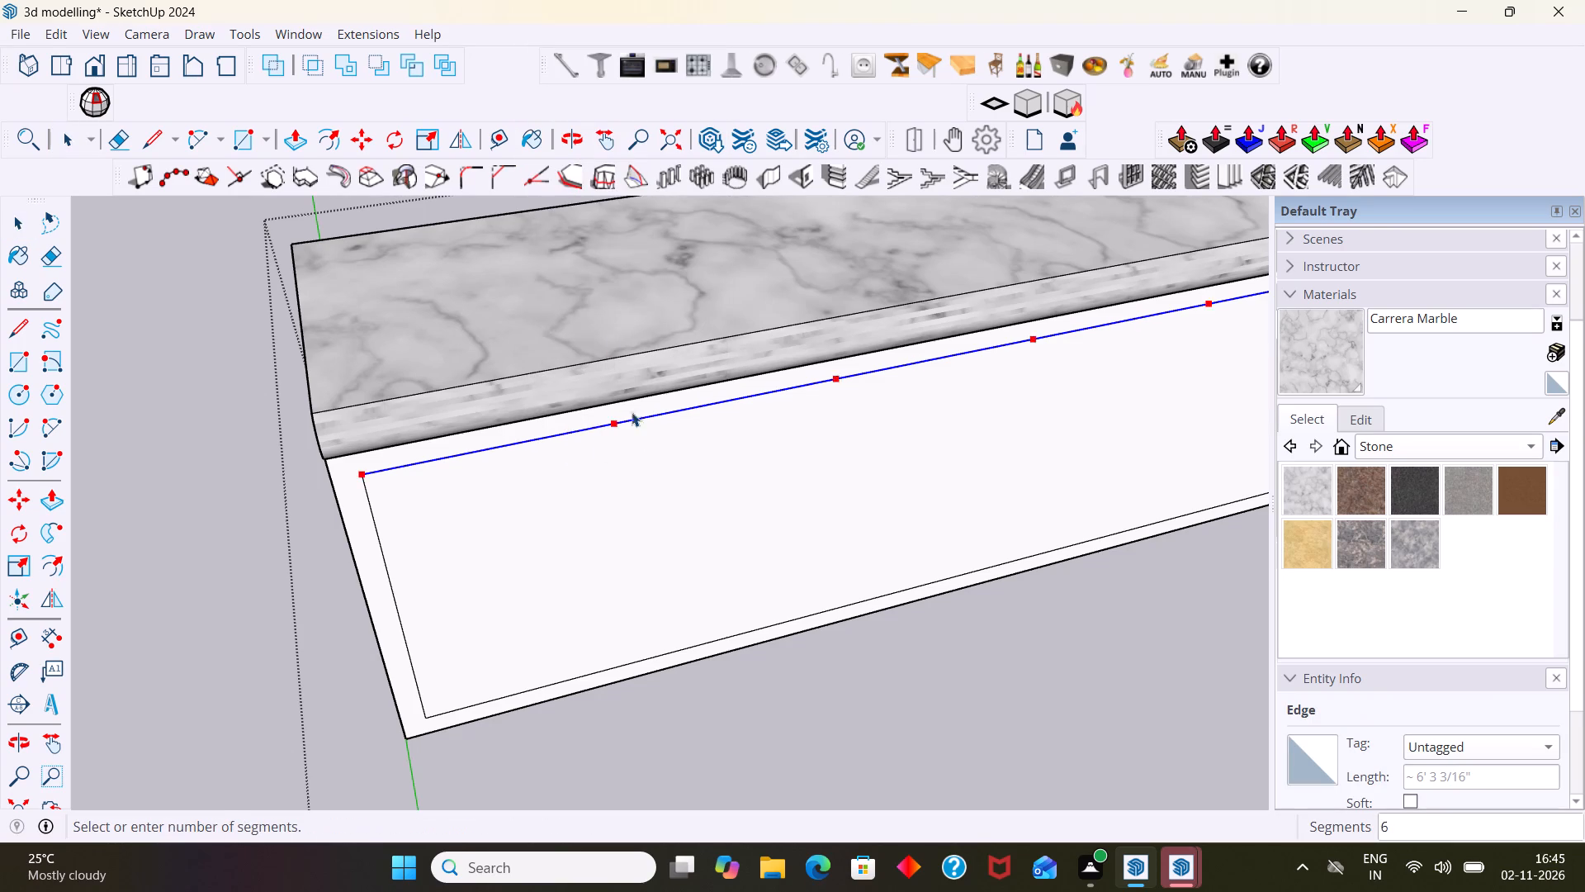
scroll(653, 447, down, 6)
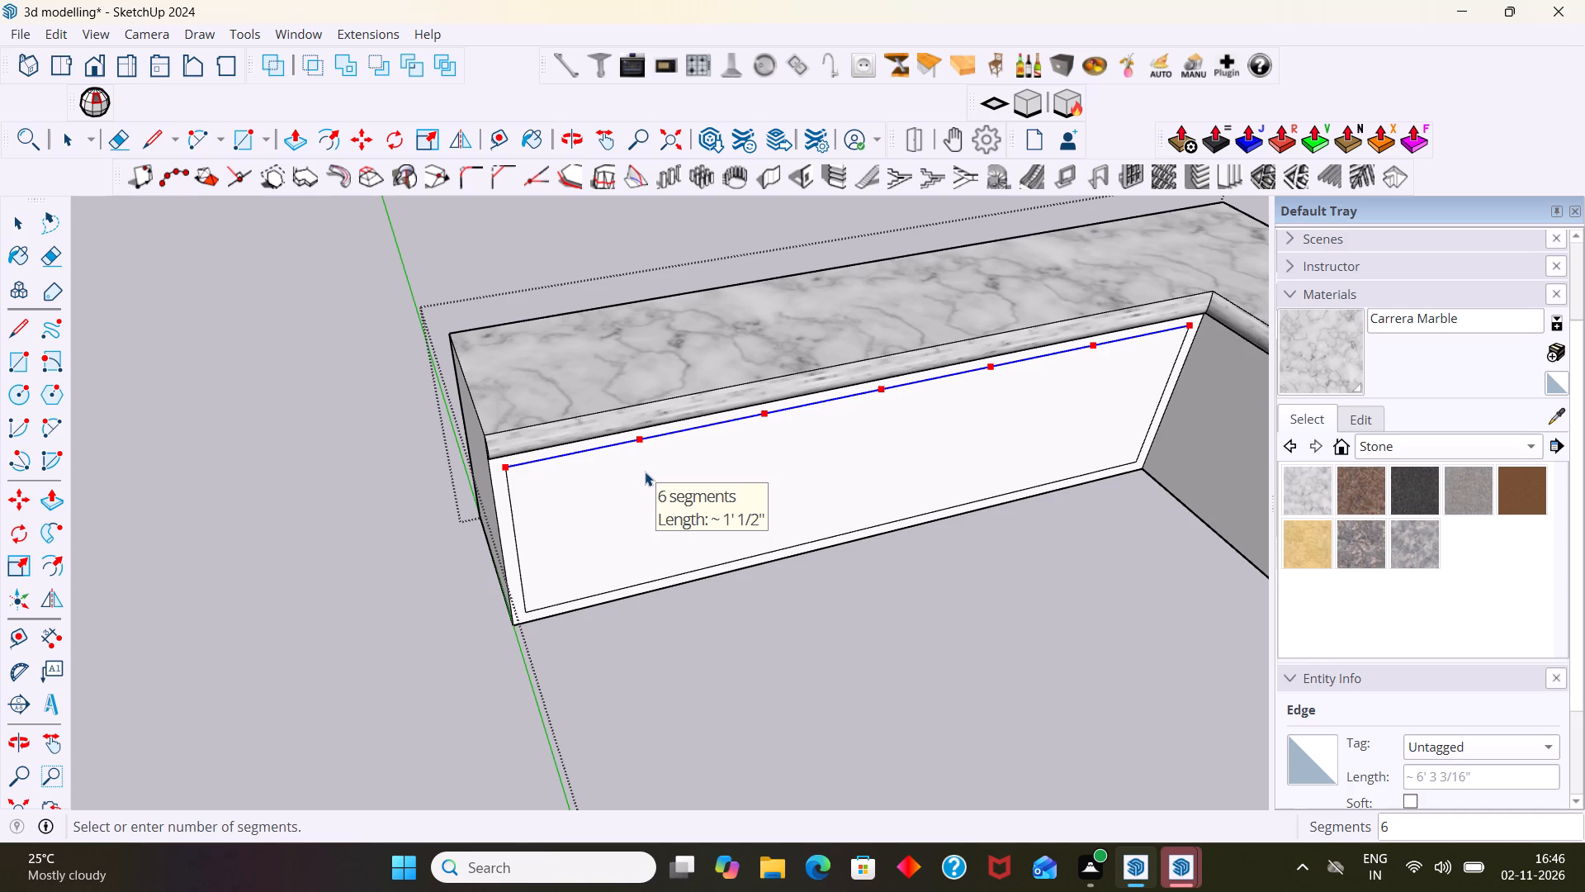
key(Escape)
Inspect the offset border on the counter arm's inner front face from the open end and toward the inside corner.
scroll(640, 497, down, 2)
shift+middle_drag(625, 541, 532, 533)
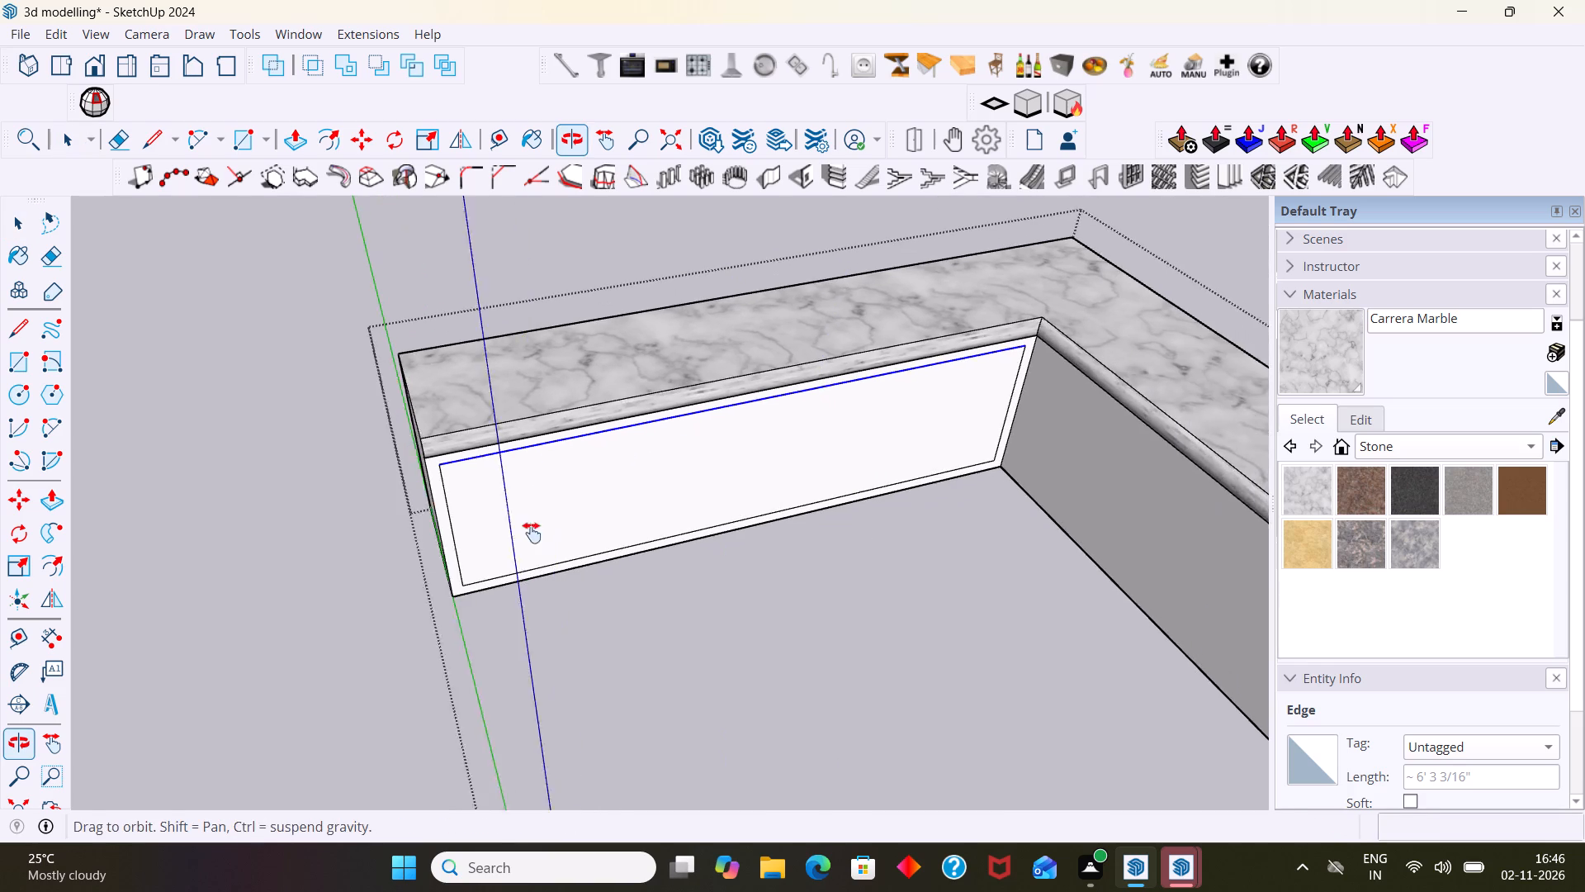
shift+middle_drag(532, 533, 511, 529)
scroll(423, 532, up, 5)
shift+middle_drag(458, 536, 327, 536)
scroll(327, 536, up, 1)
scroll(373, 520, down, 3)
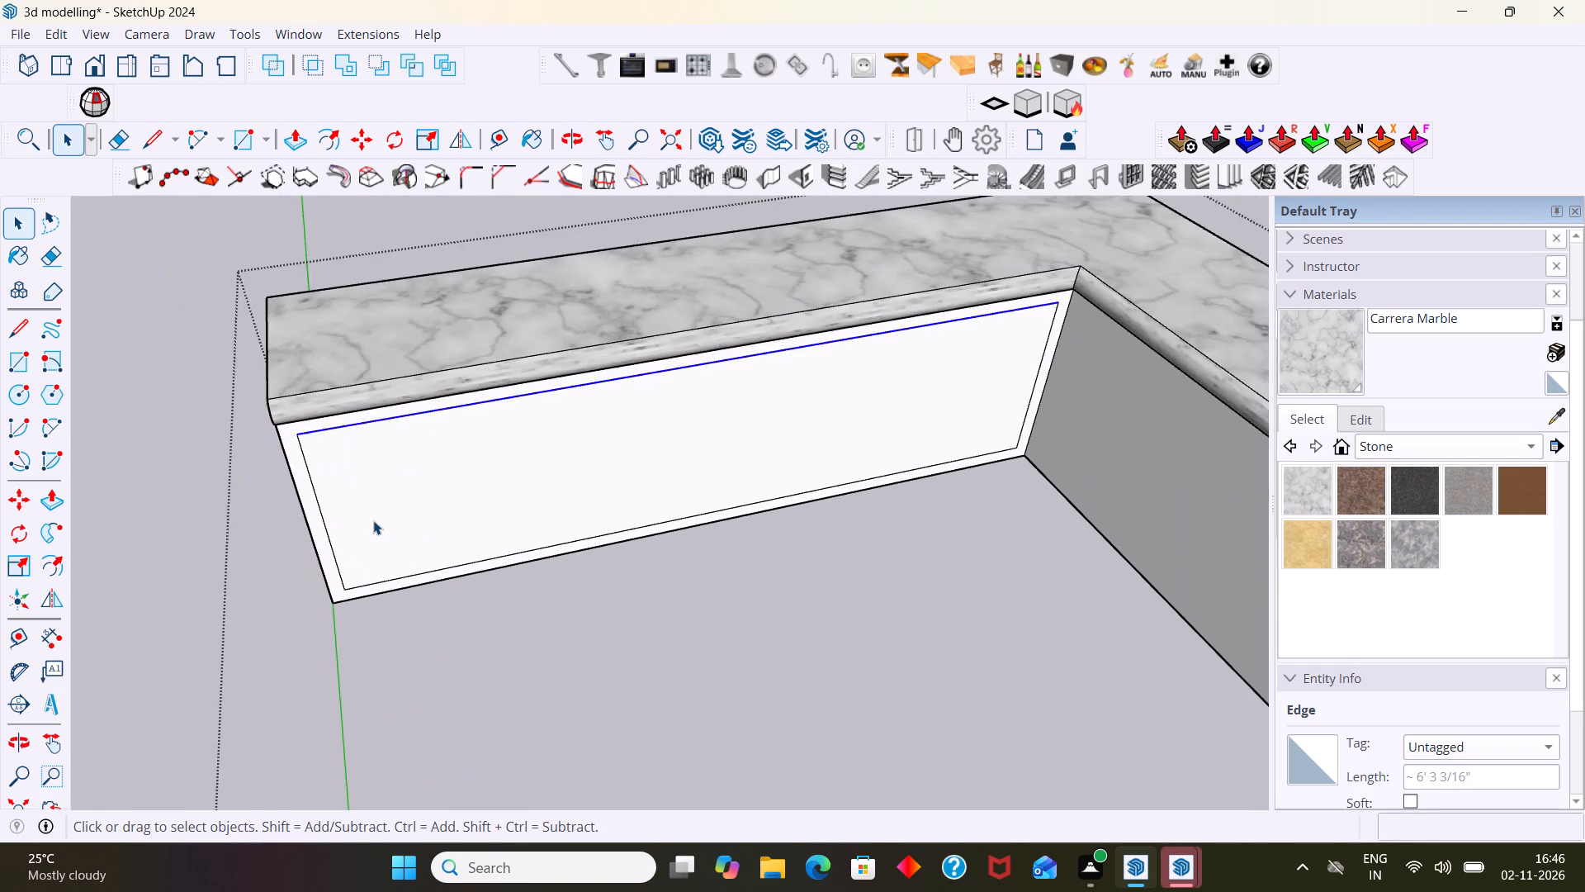
scroll(373, 520, down, 2)
middle_drag(498, 588, 584, 586)
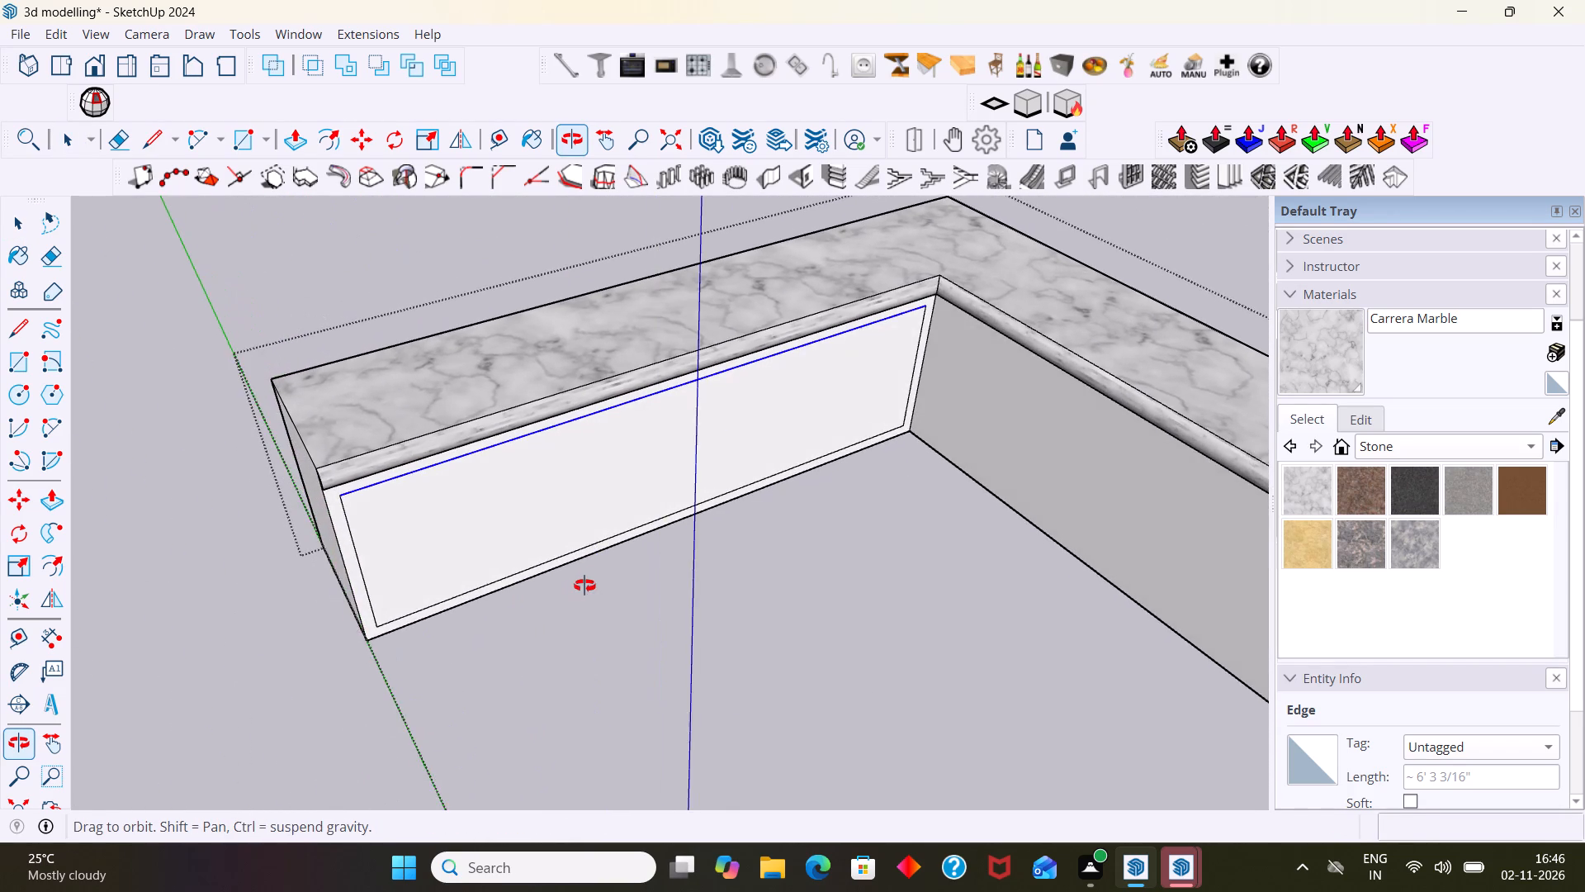
middle_drag(584, 586, 628, 568)
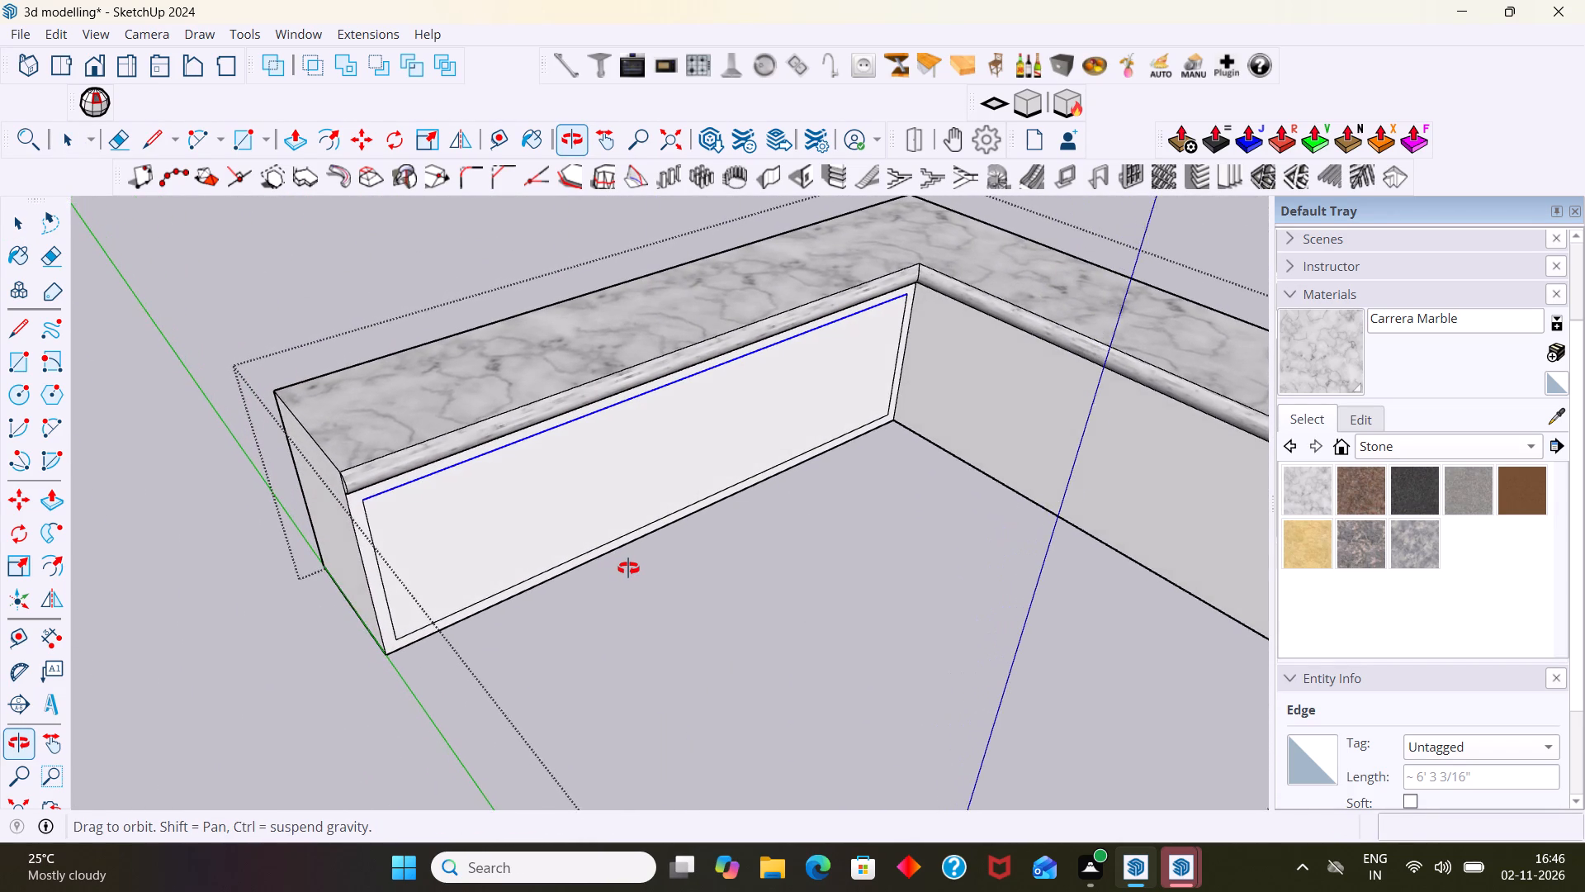
middle_drag(628, 568, 634, 566)
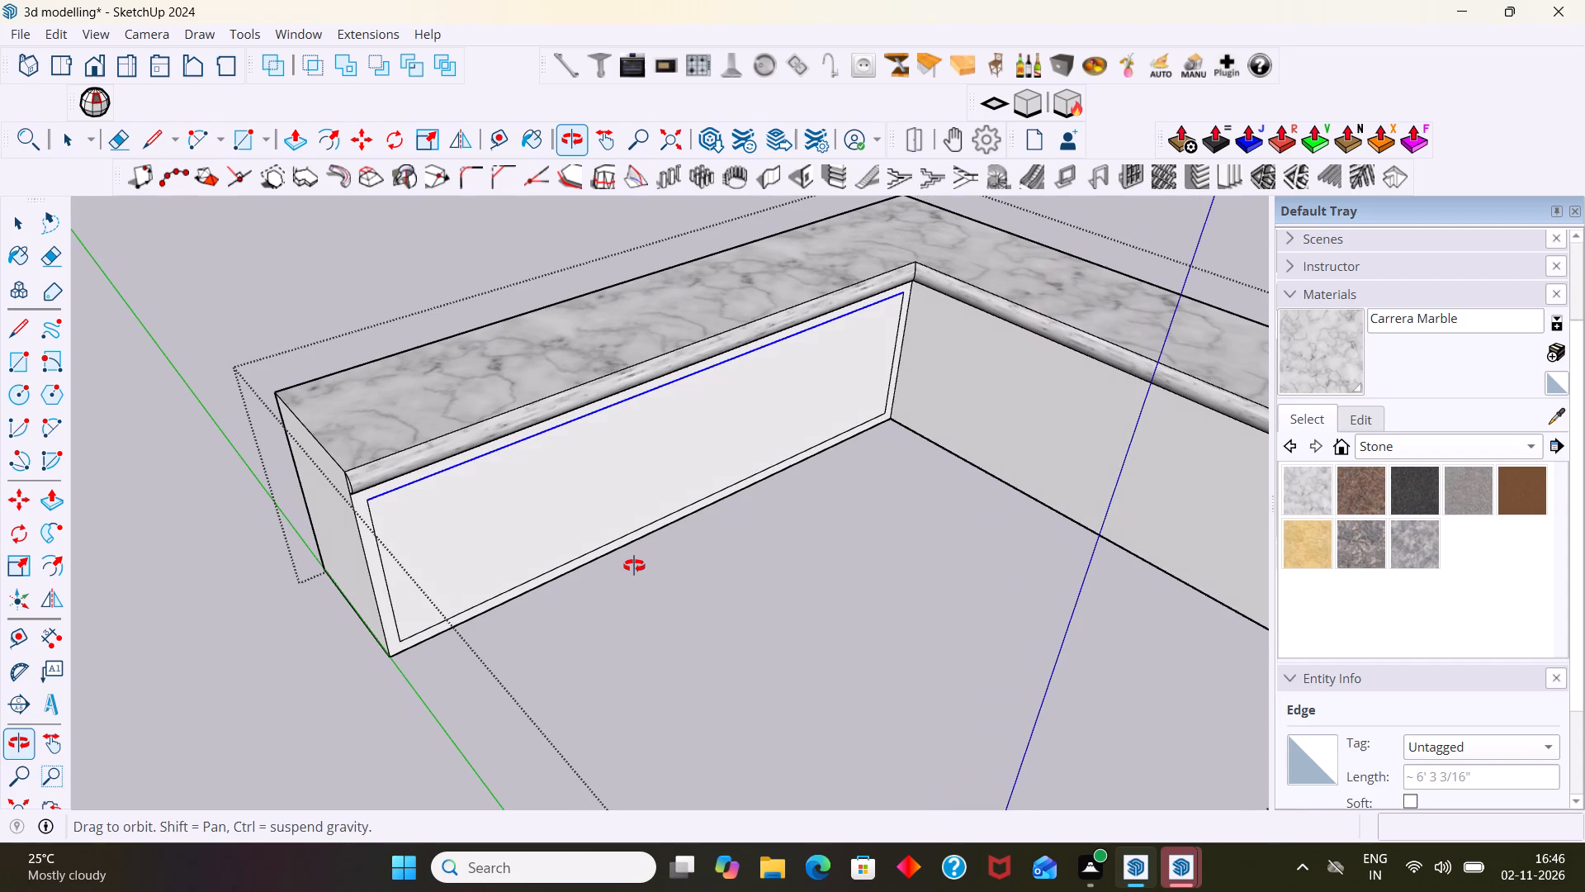
middle_drag(634, 566, 639, 565)
scroll(400, 593, up, 4)
middle_drag(415, 575, 323, 567)
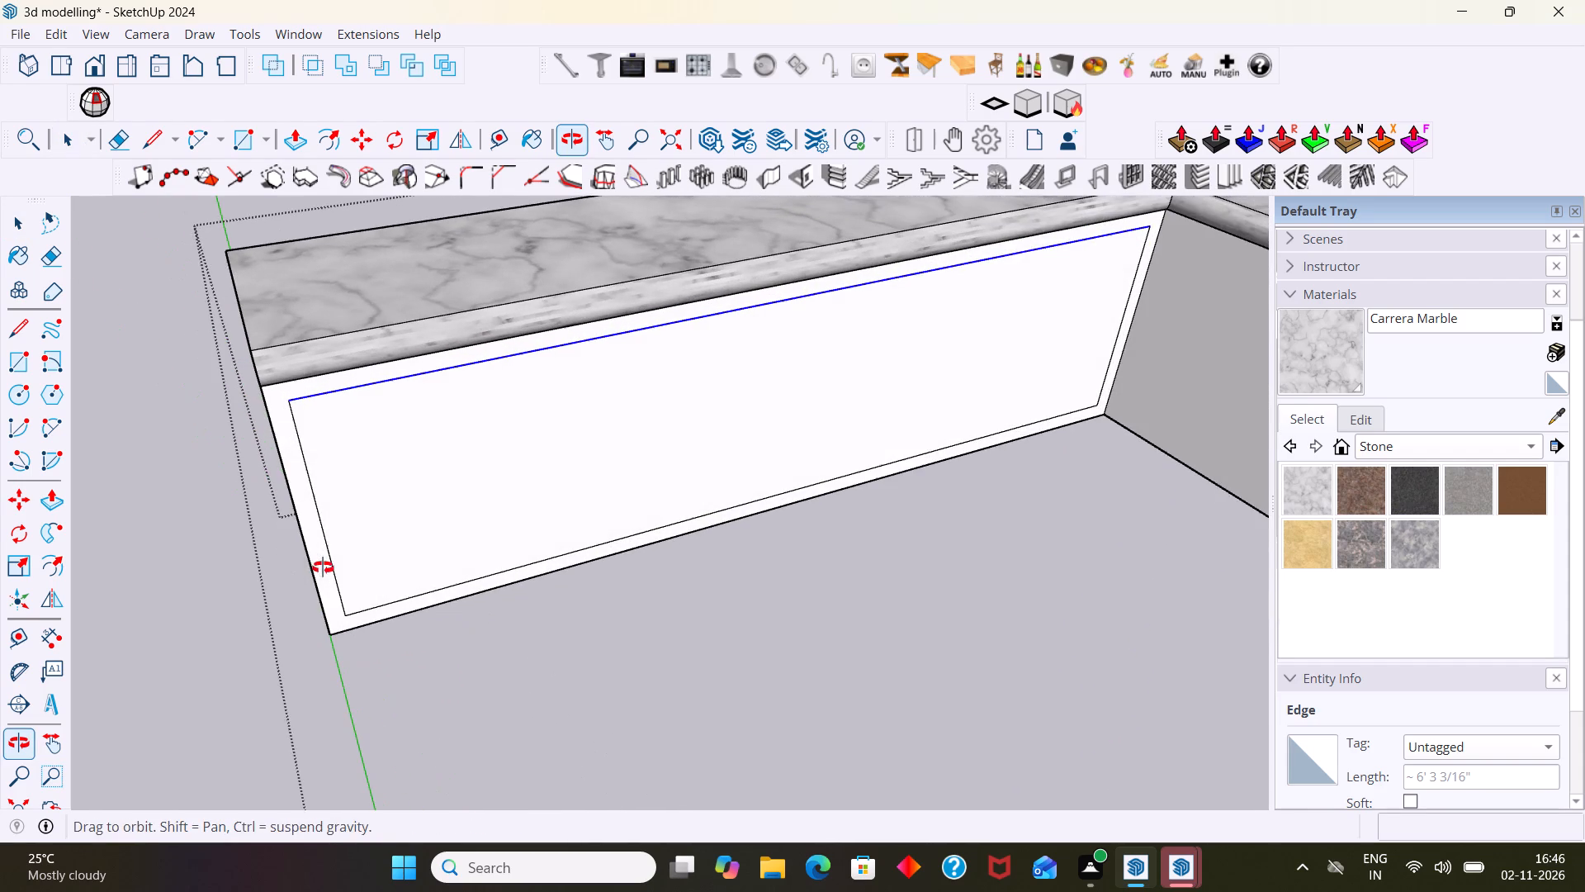
middle_drag(323, 567, 322, 568)
scroll(332, 558, up, 2)
scroll(332, 557, down, 3)
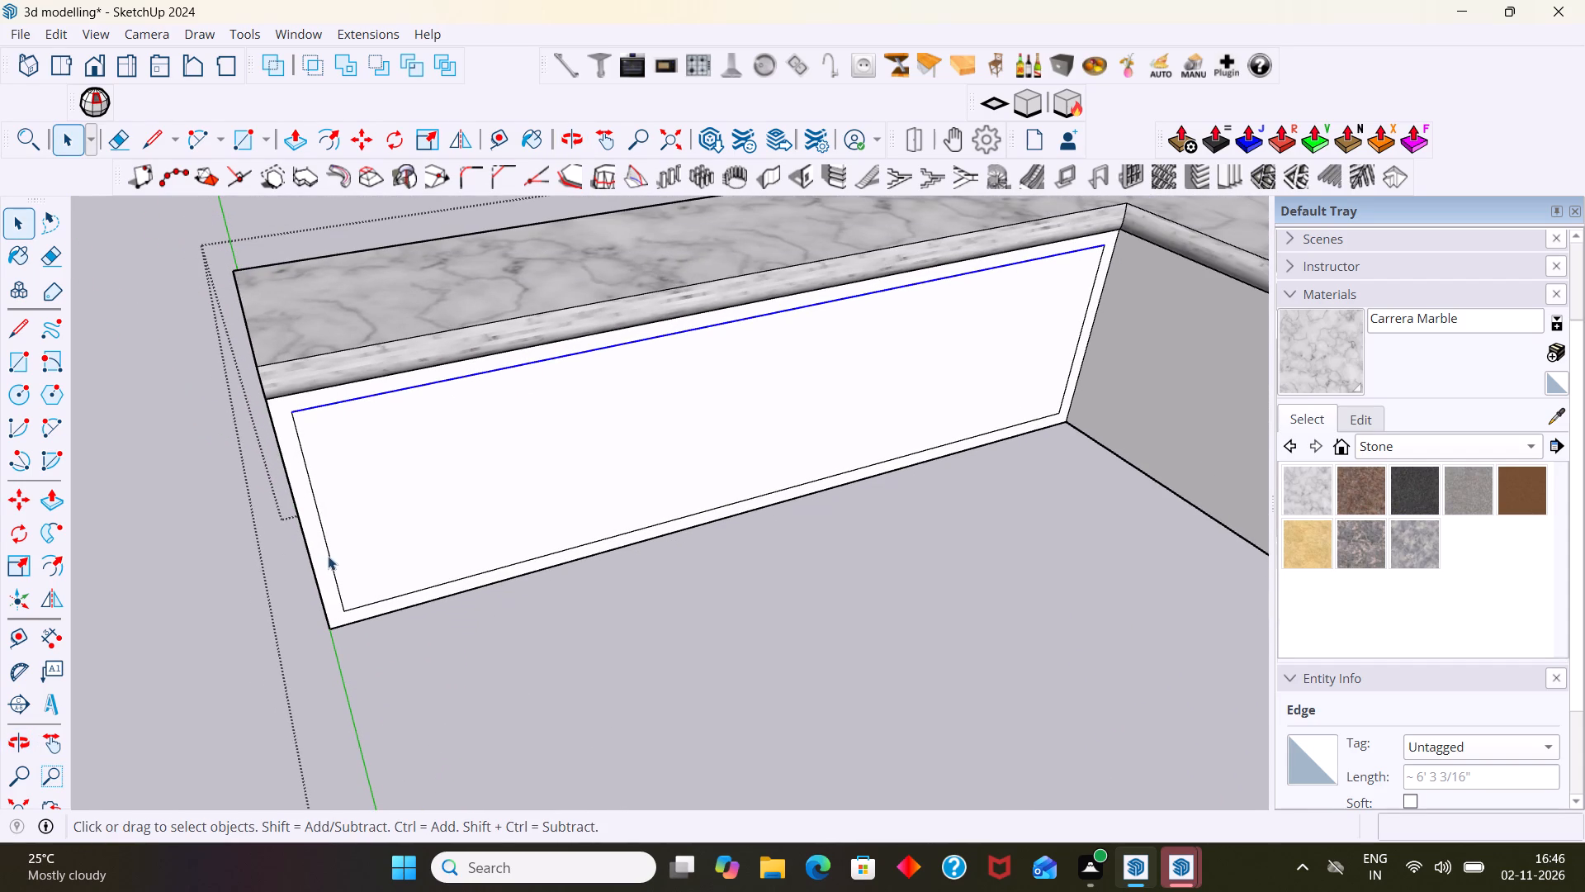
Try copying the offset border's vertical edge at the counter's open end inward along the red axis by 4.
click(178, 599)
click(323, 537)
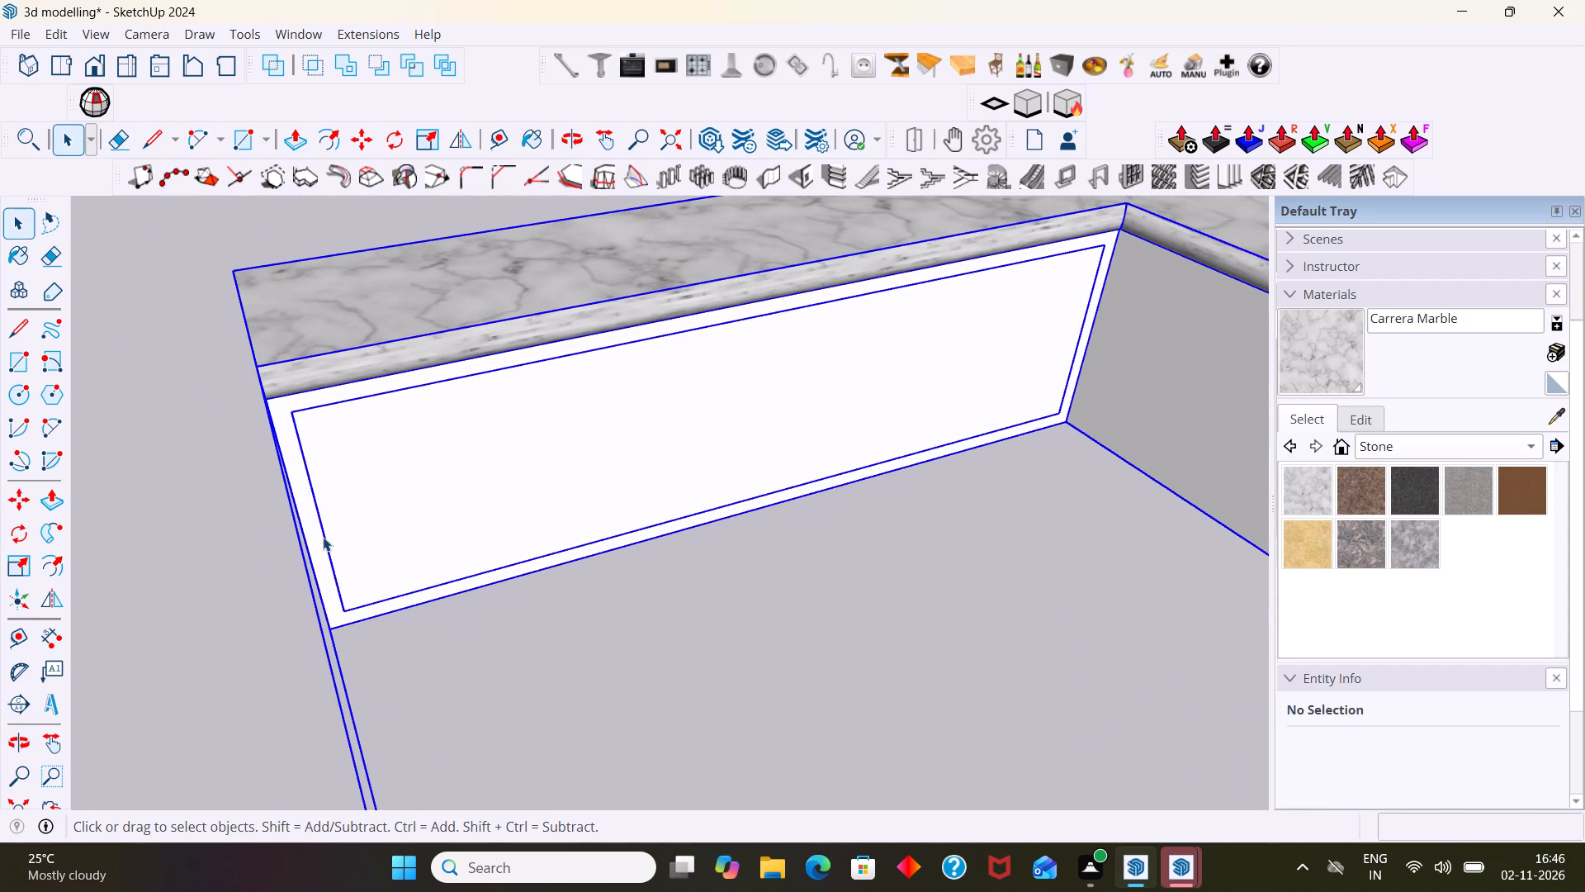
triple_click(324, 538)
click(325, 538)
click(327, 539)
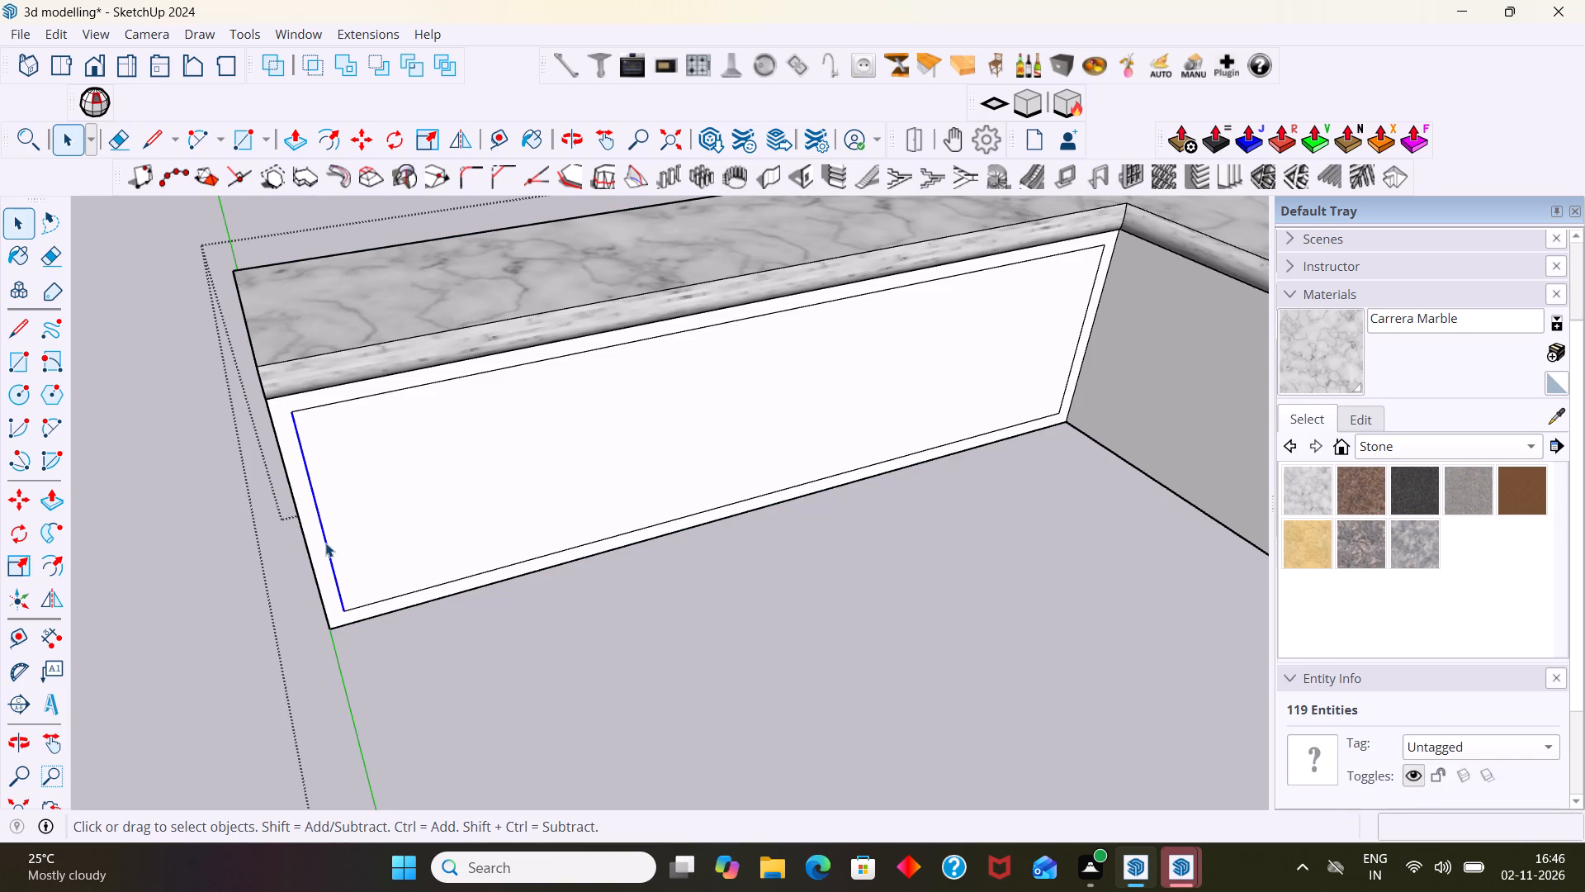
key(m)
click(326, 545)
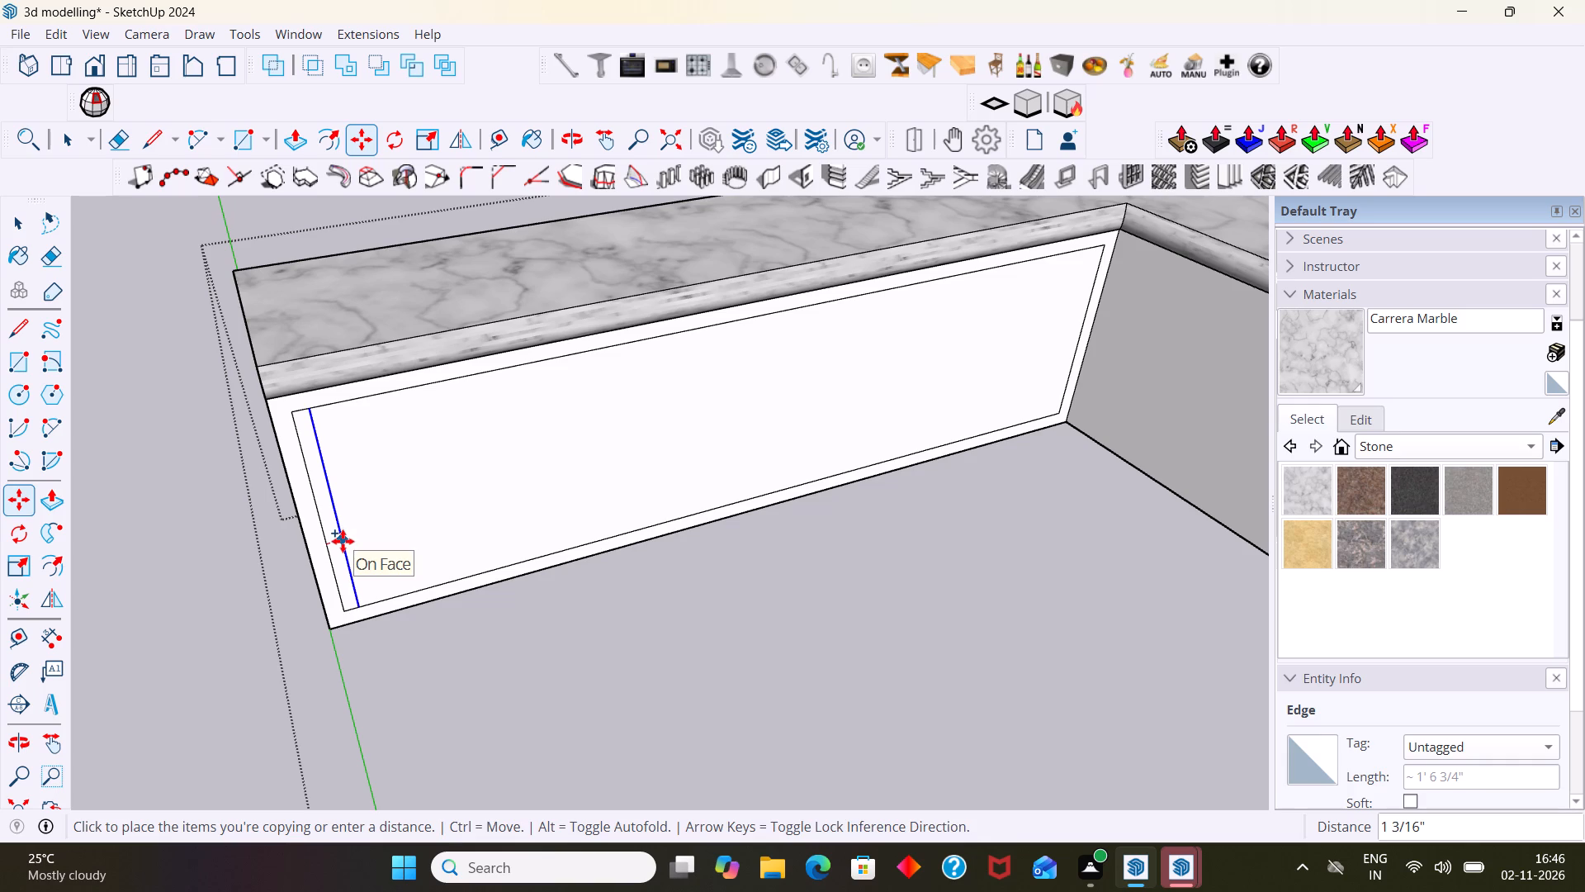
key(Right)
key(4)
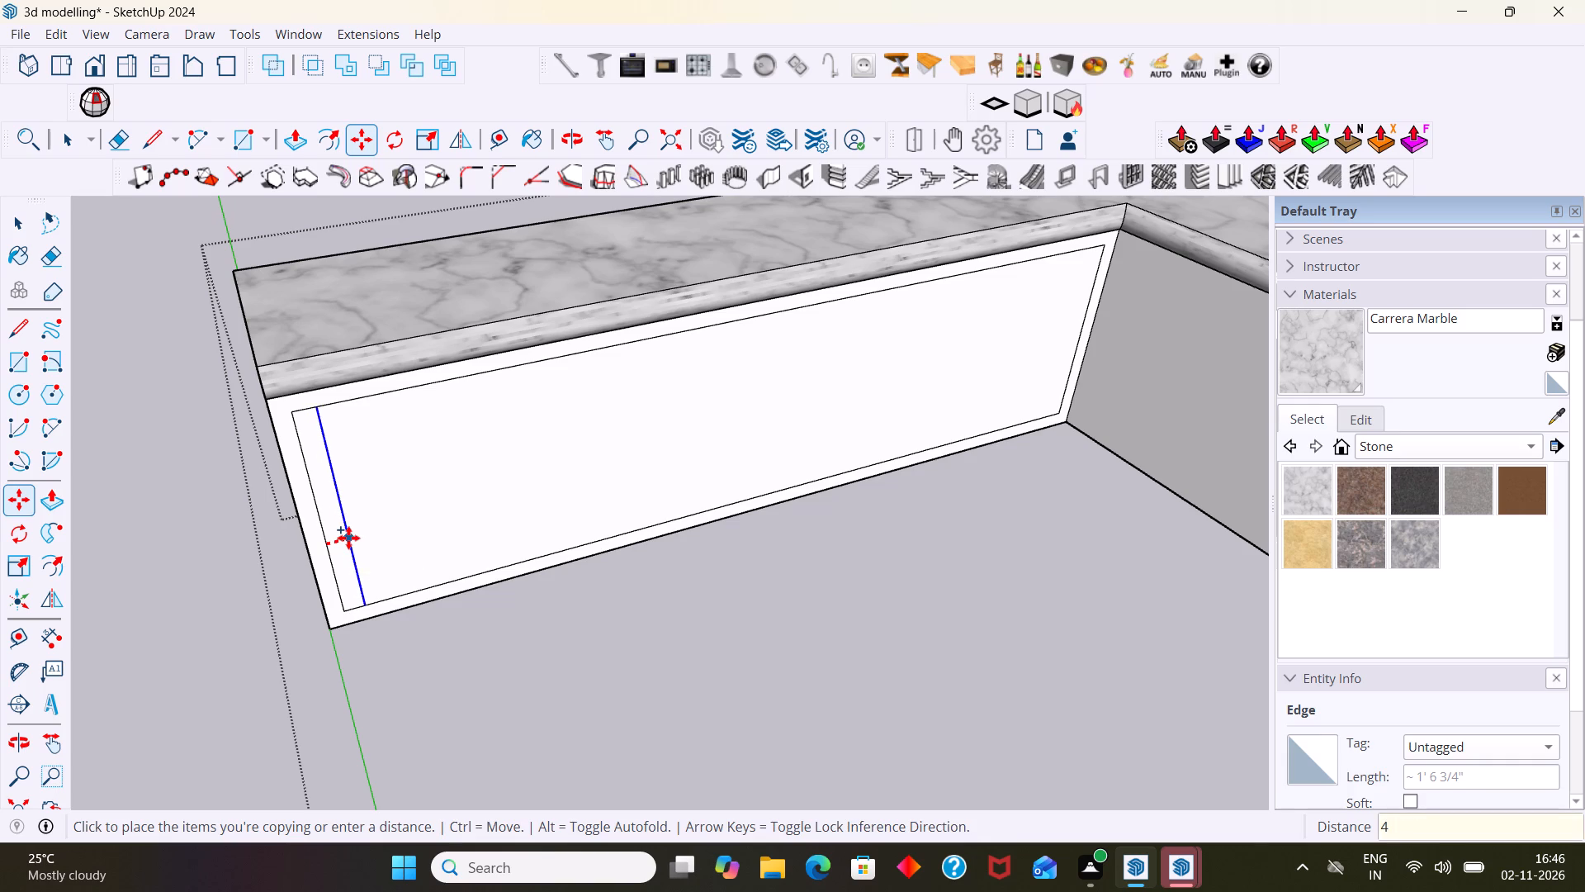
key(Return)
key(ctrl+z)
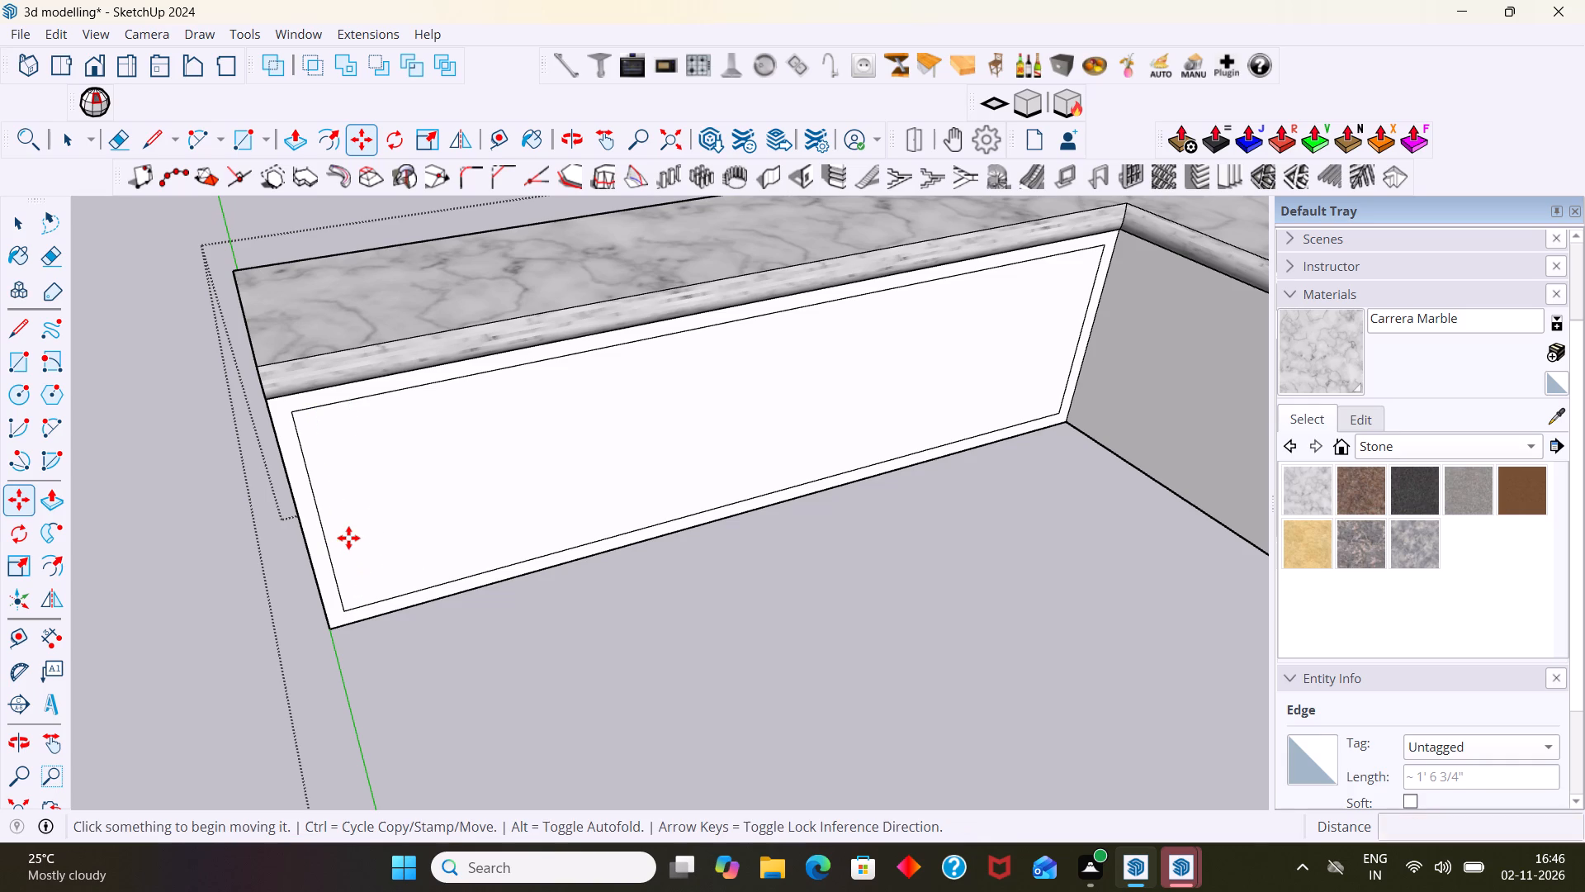
Copy the offset border's vertical edge at the counter's open end 14 mm inward on the front face.
click(327, 556)
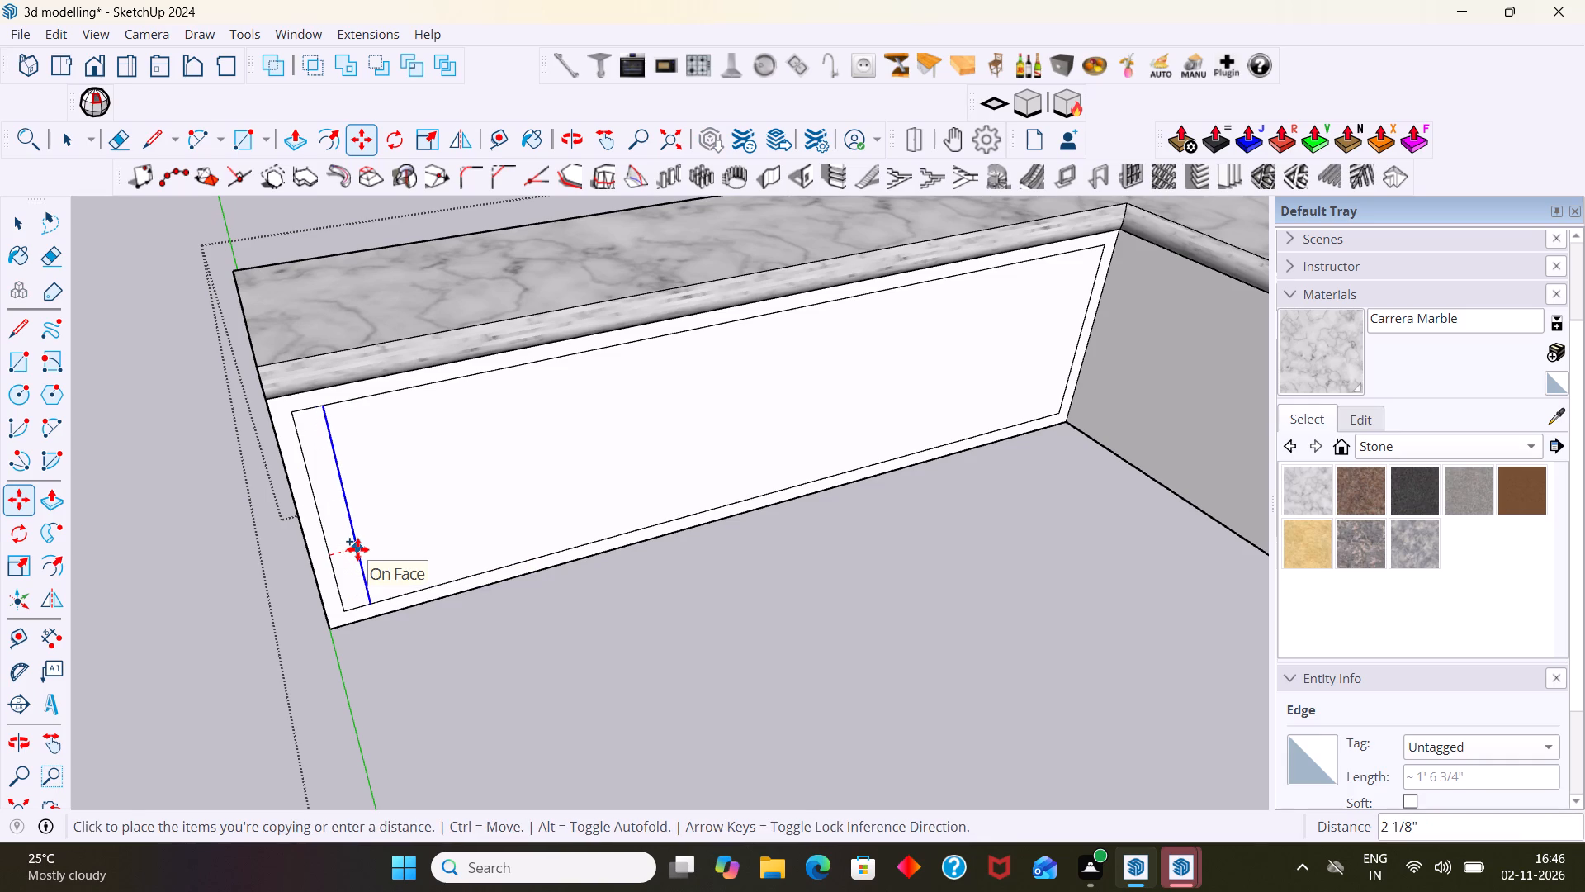
key(4)
text(mm)
key(BackSpace)
key(BackSpace)
key(BackSpace)
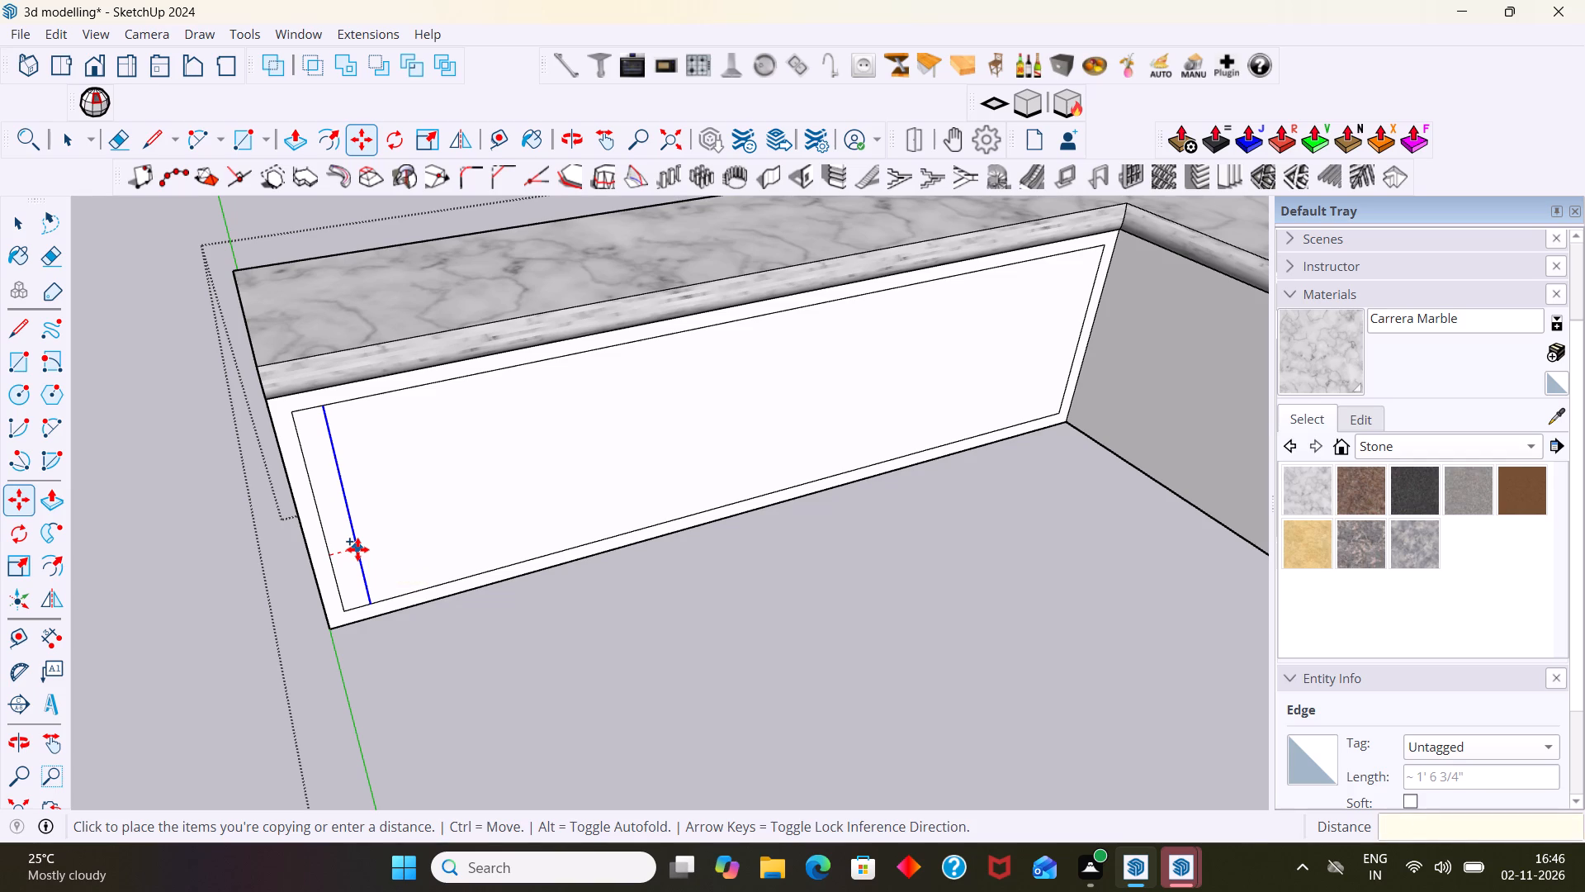
text(14)
text(mm)
key(Return)
scroll(357, 549, left, 1)
key(Return)
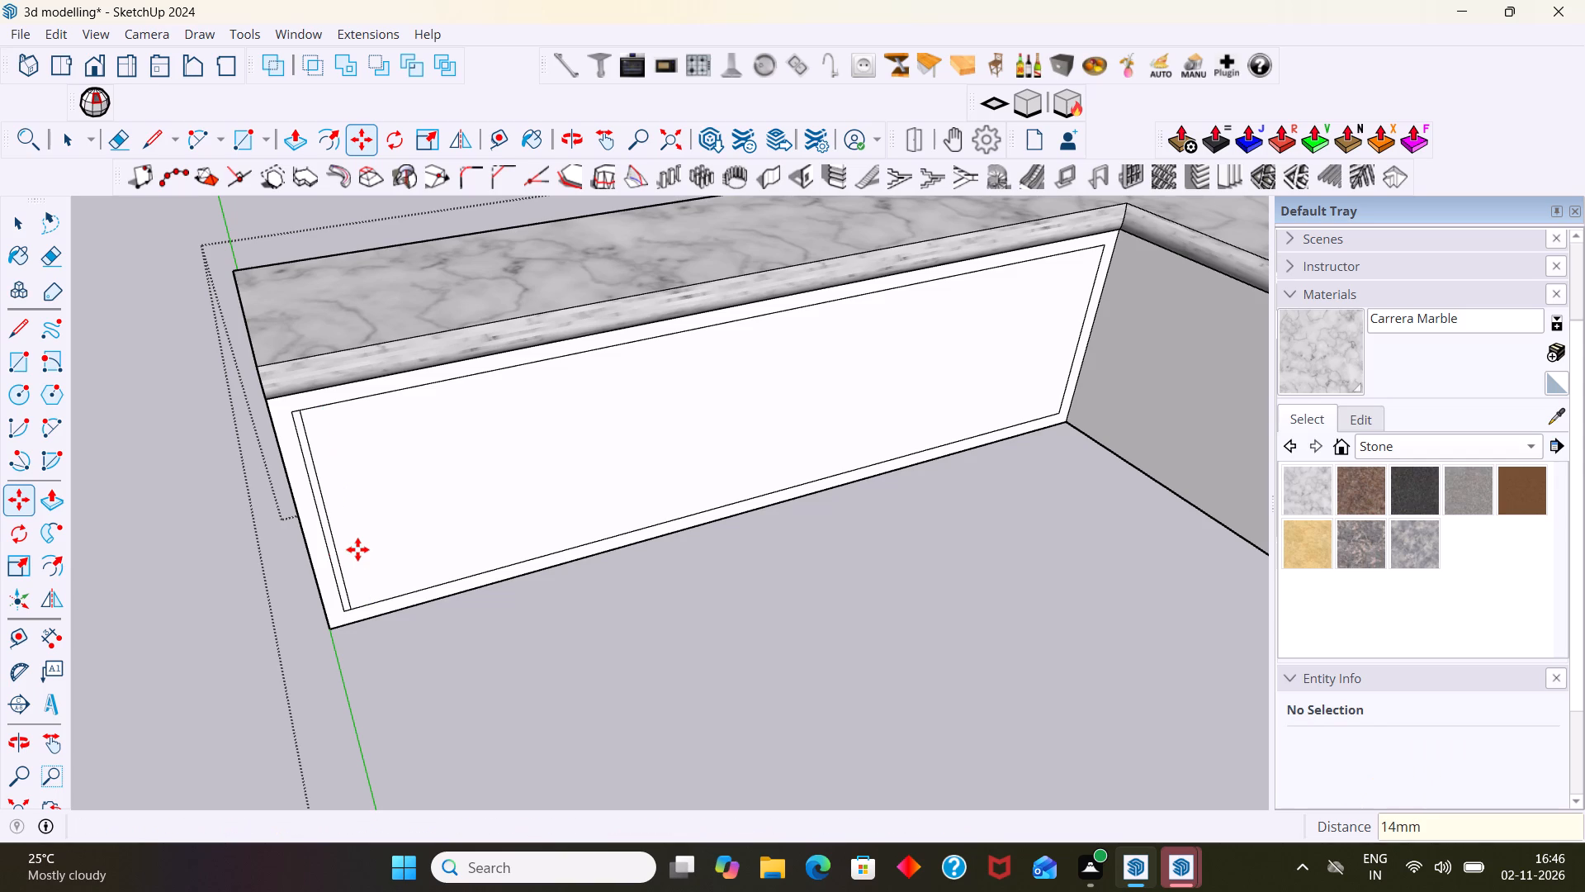
key(space)
Erase the original vertical border edge at the open end and the two short leftover edge stubs beside it.
scroll(282, 575, up, 4)
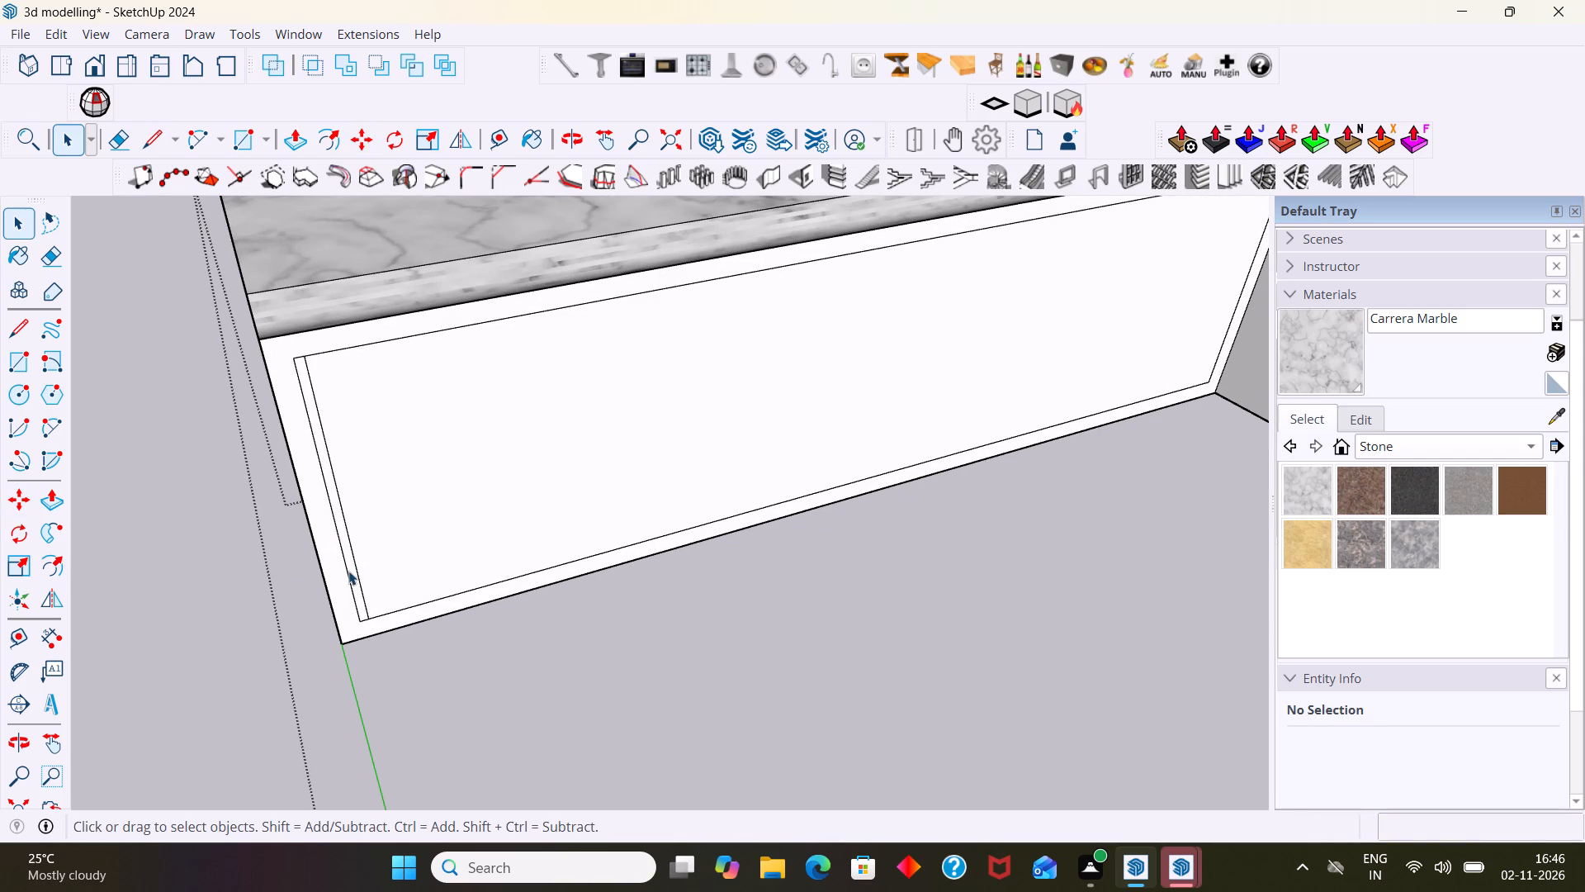
click(348, 573)
key(Delete)
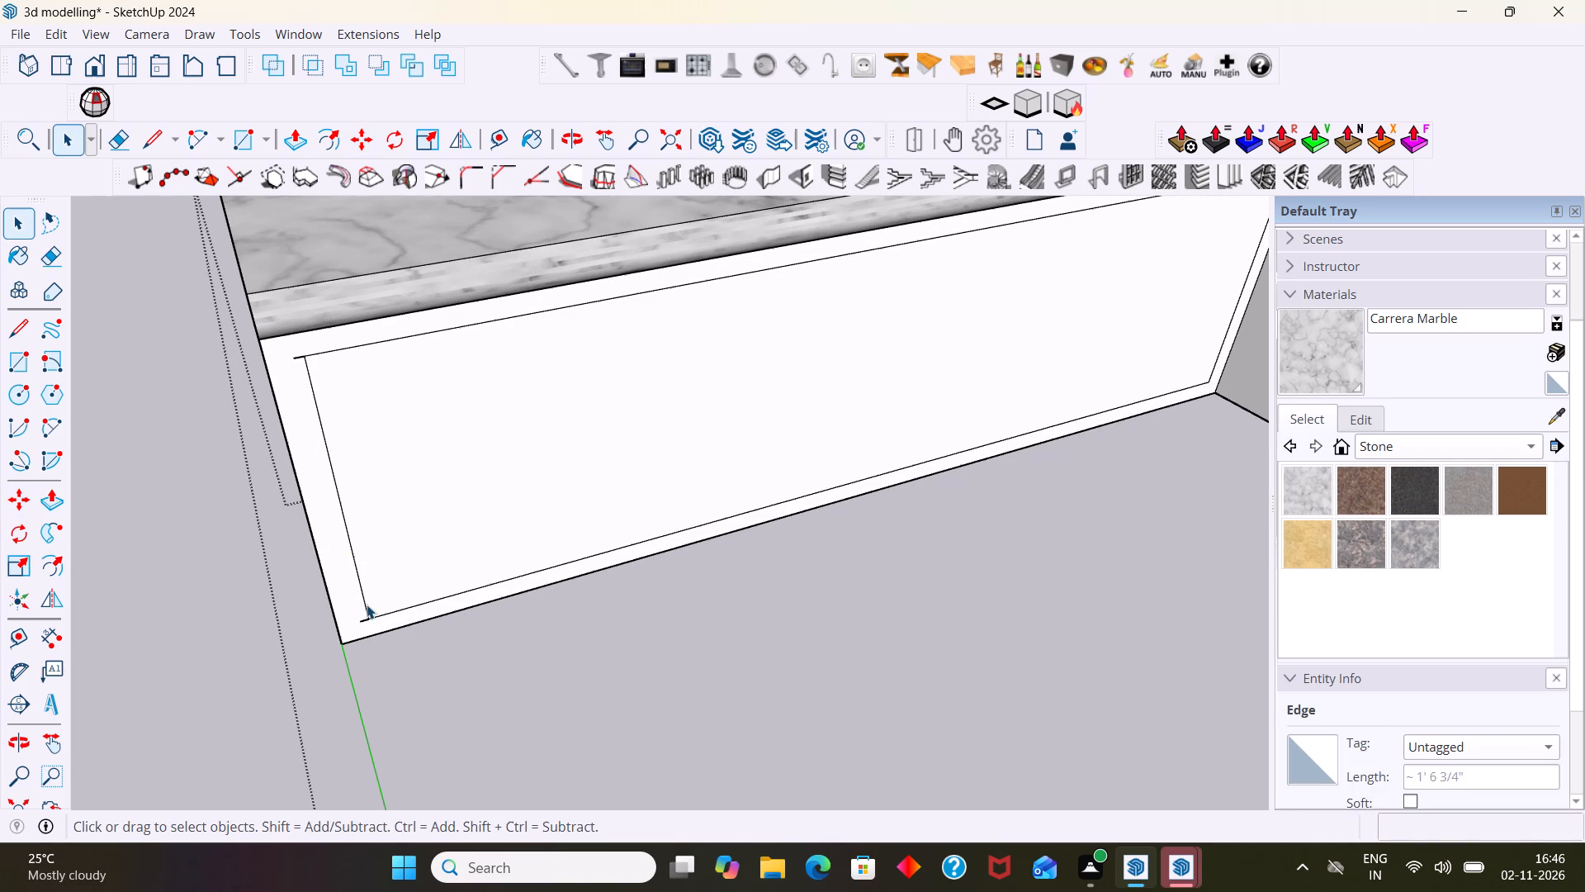
key(e)
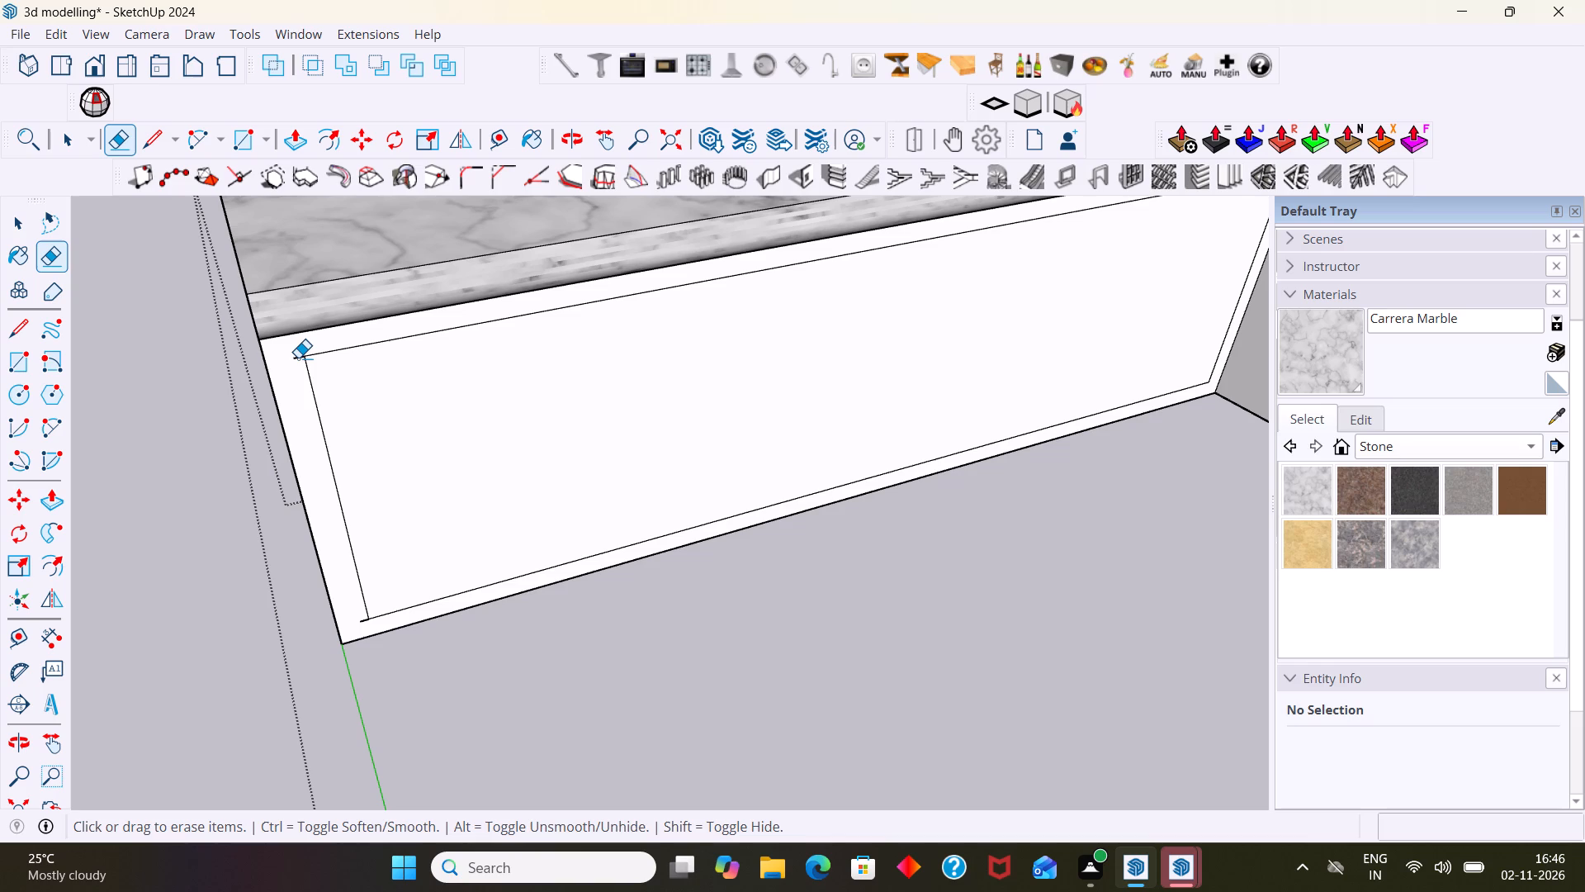
click(298, 358)
click(362, 619)
scroll(362, 619, down, 6)
key(space)
Copy the offset border's vertical edge at the inside corner 14 mm inward along the red axis.
scroll(955, 467, up, 2)
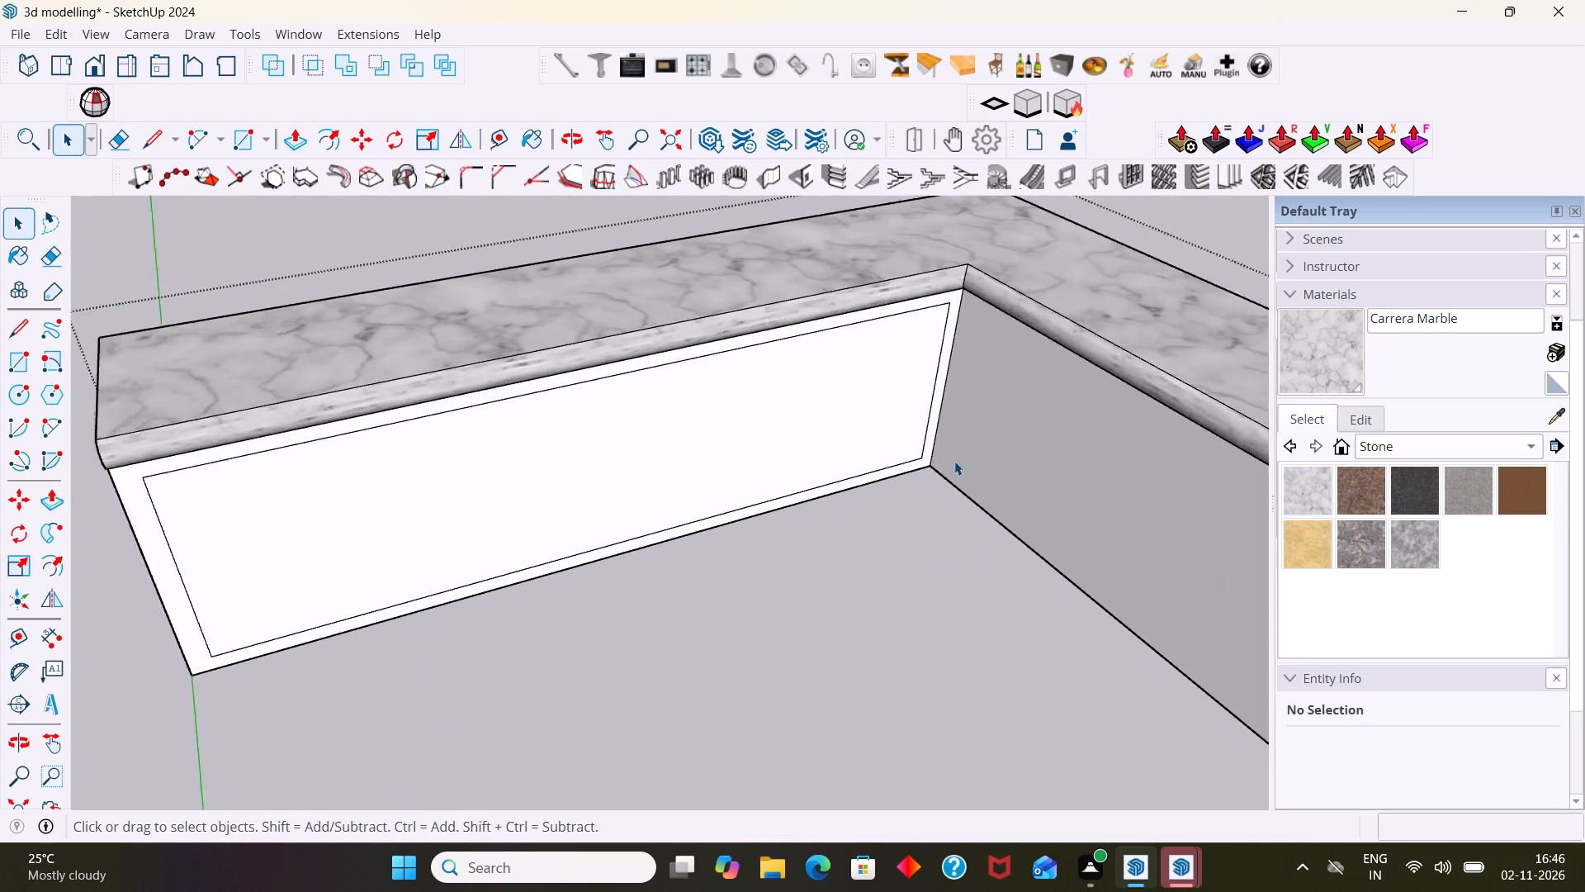
scroll(954, 461, up, 5)
click(924, 415)
key(m)
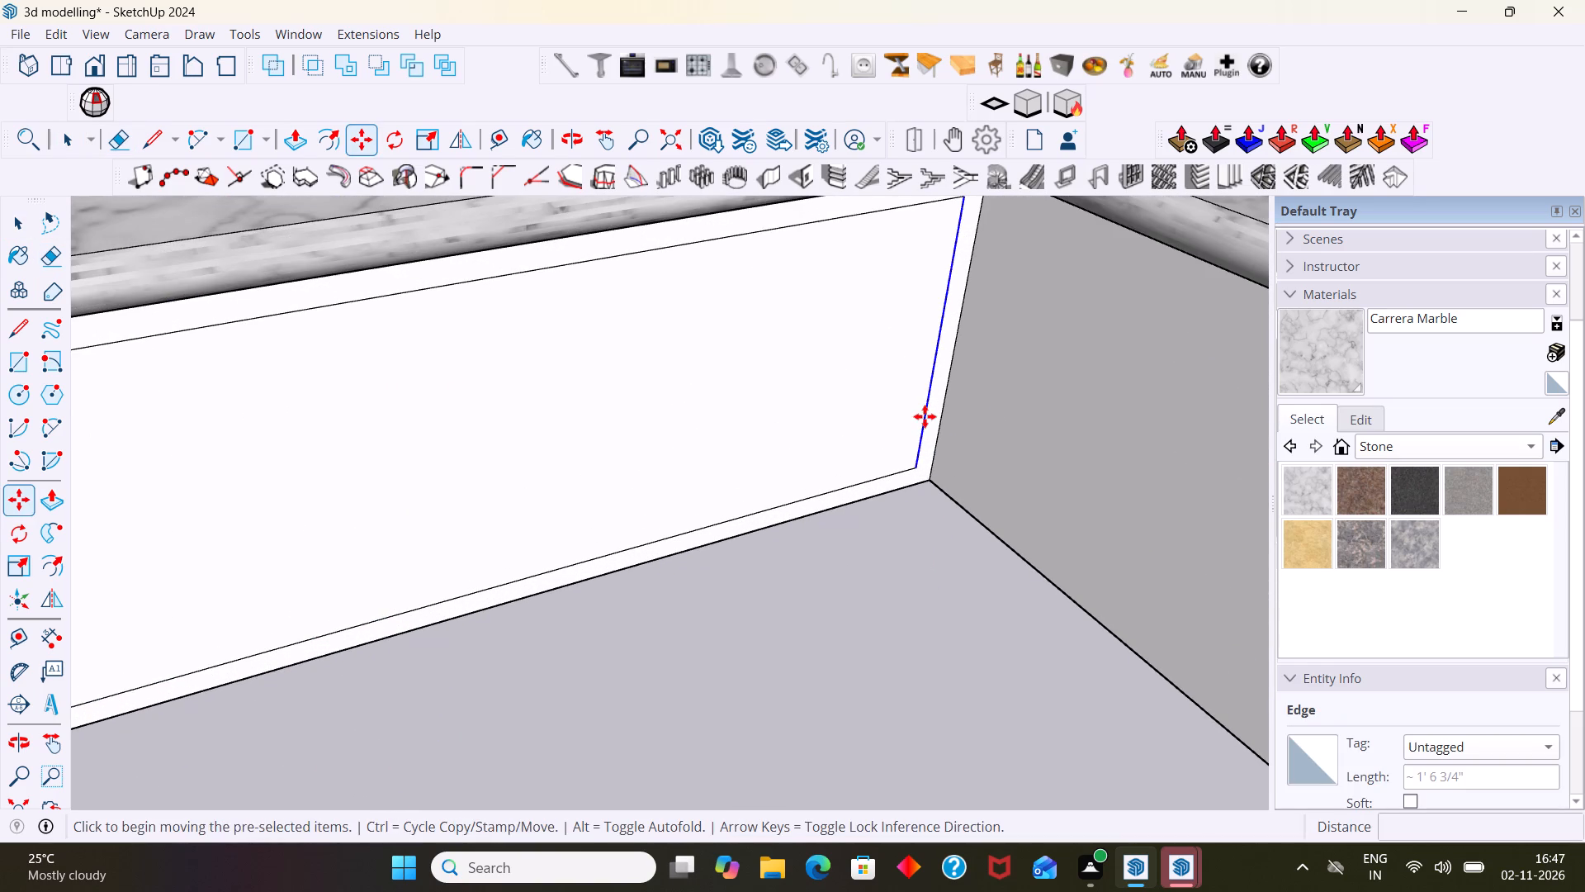
click(925, 416)
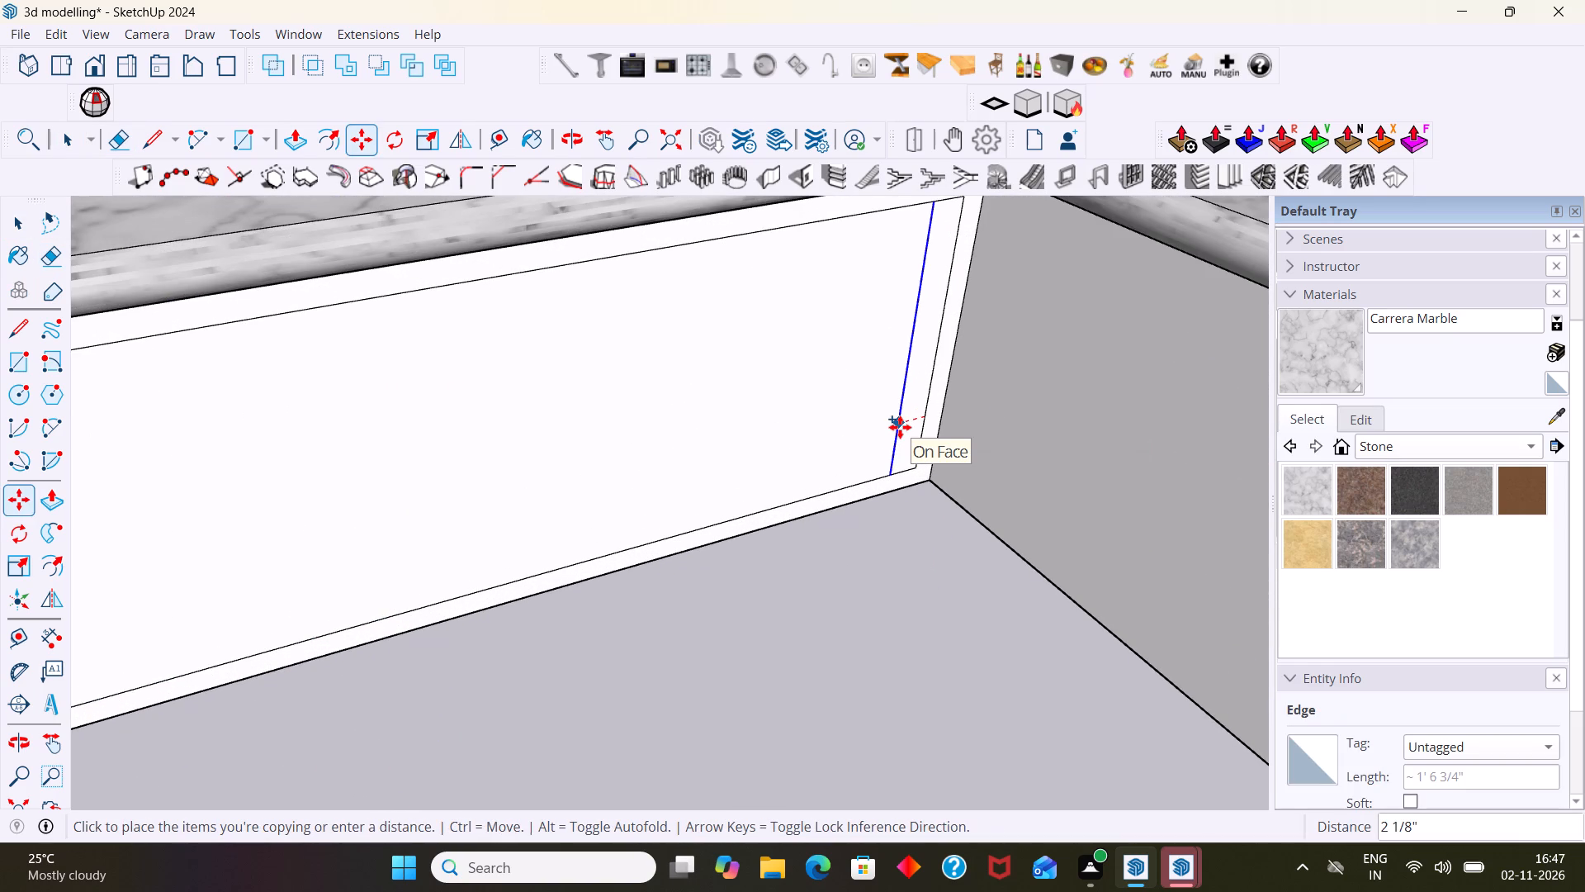
key(Right)
text(14)
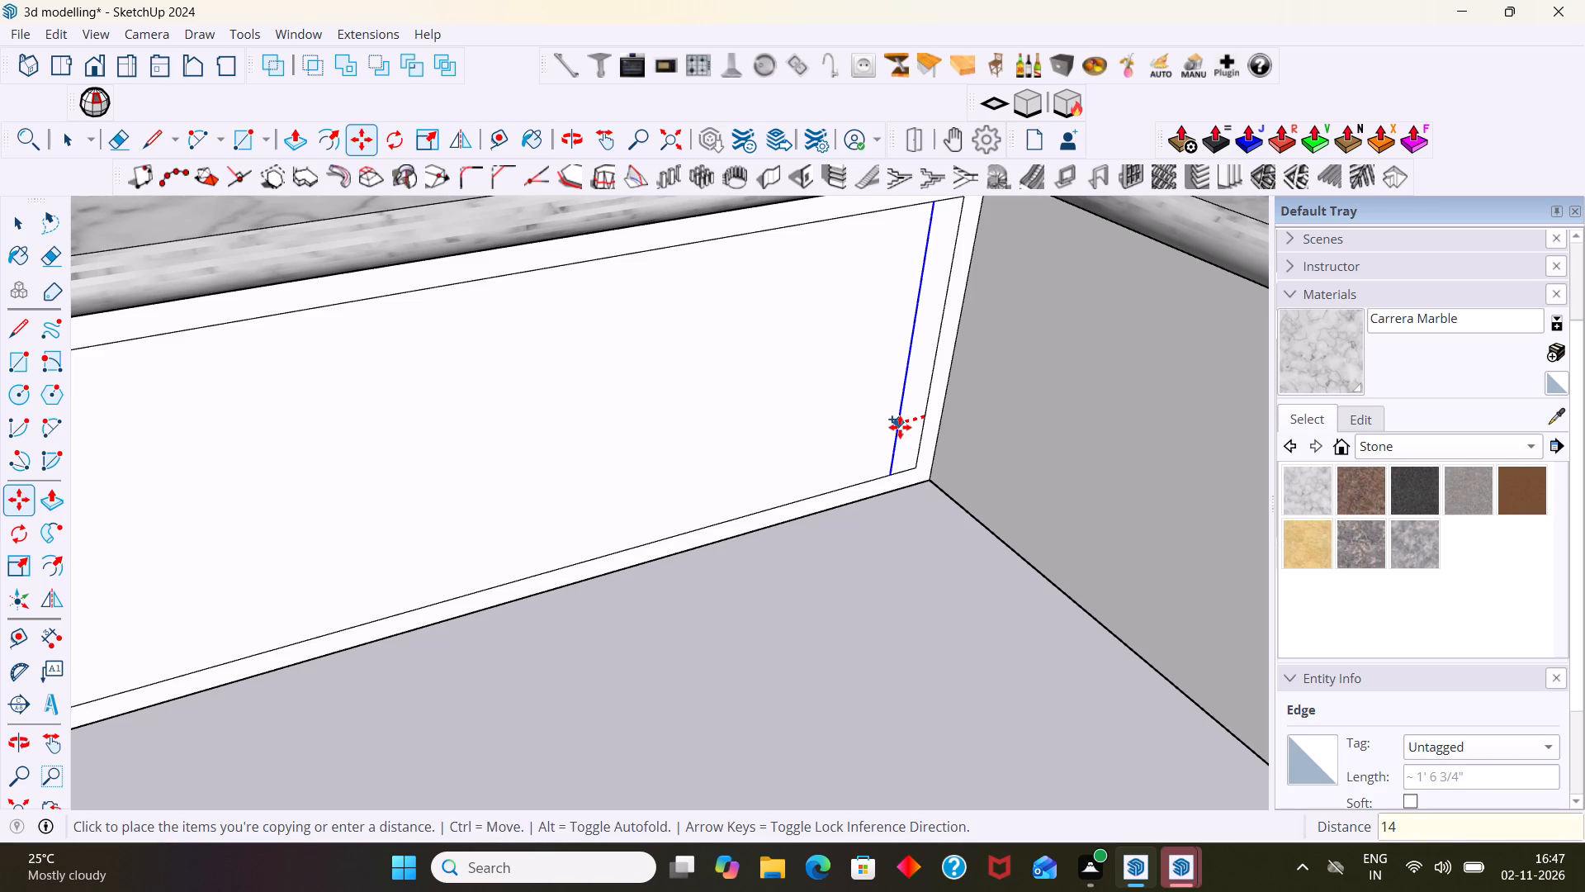
text(mm)
key(Return)
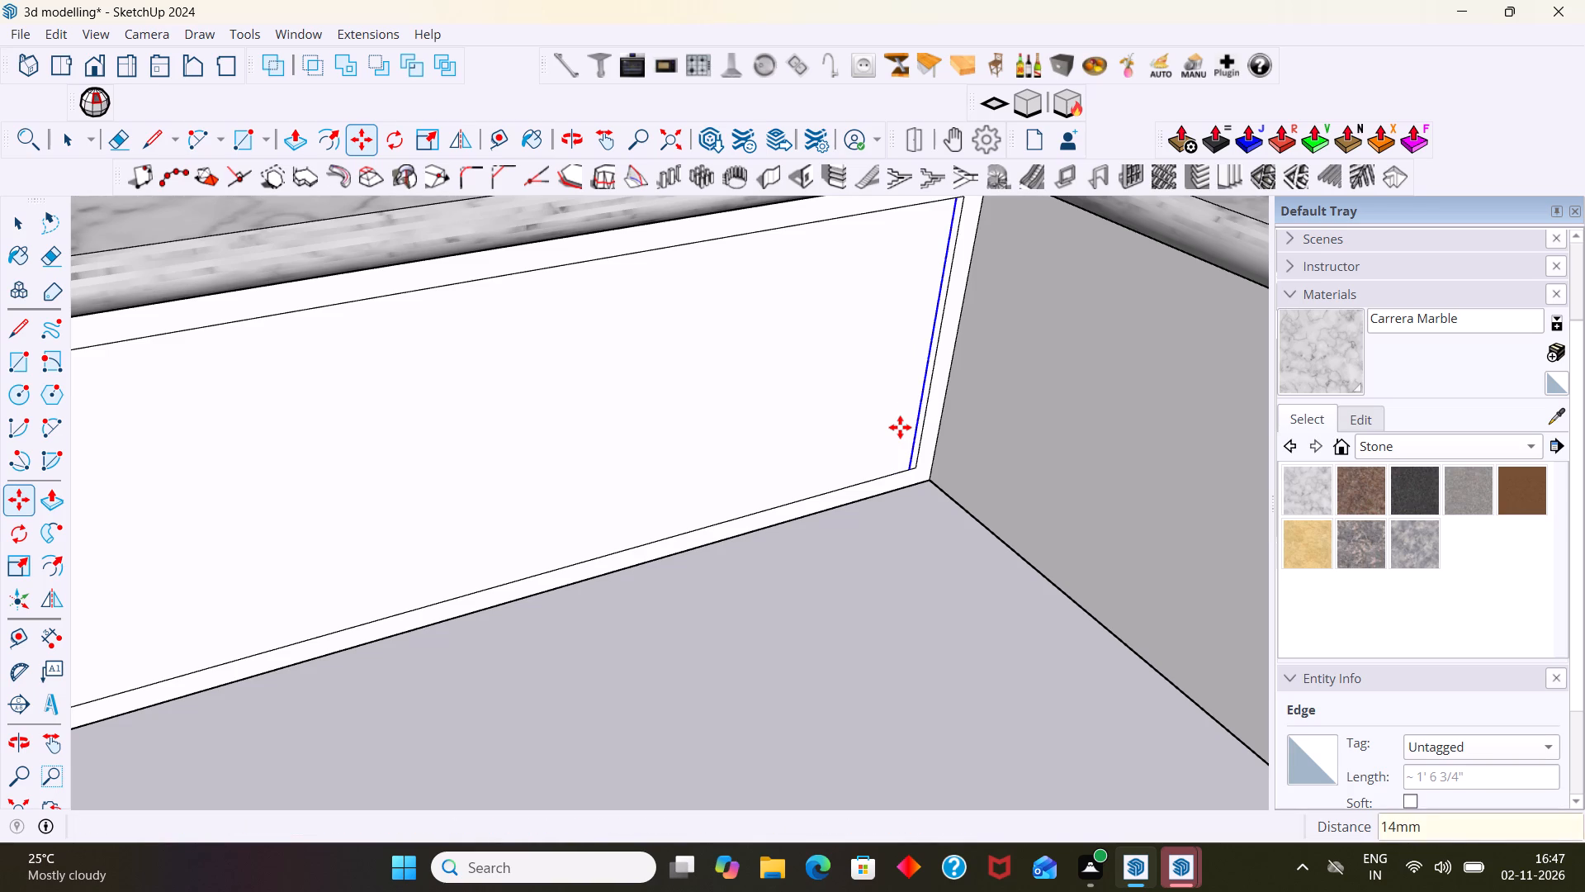
key(space)
click(849, 562)
Erase the original vertical border edge at the inside corner and the two short leftover edge stubs beside it.
scroll(956, 450, up, 2)
middle_drag(904, 474, 740, 551)
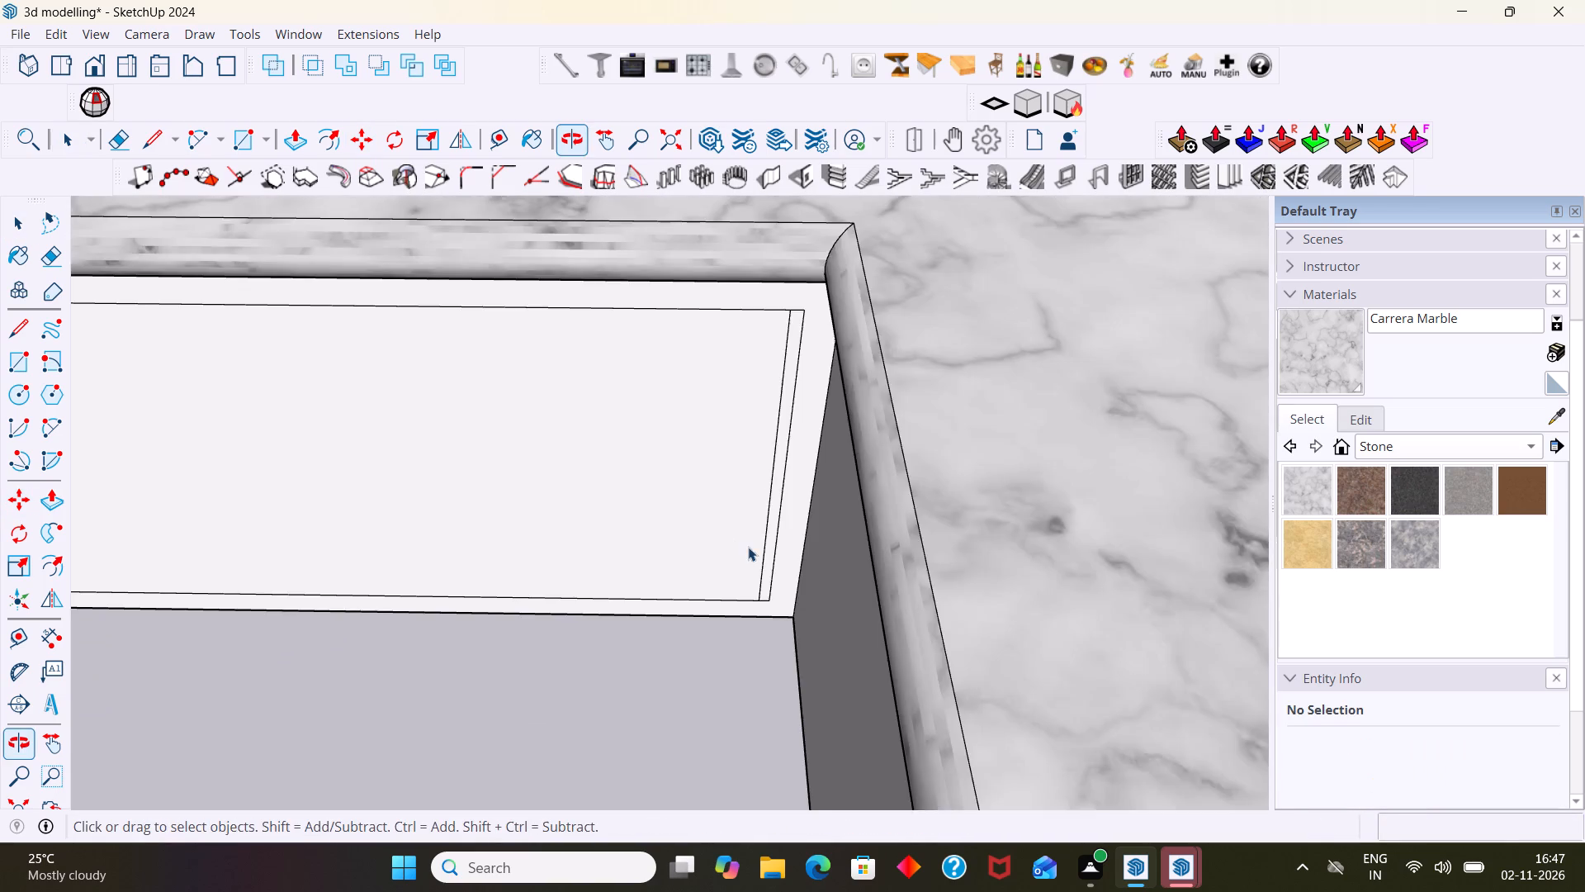
scroll(748, 547, down, 4)
middle_drag(762, 545, 811, 542)
key(e)
scroll(807, 528, up, 3)
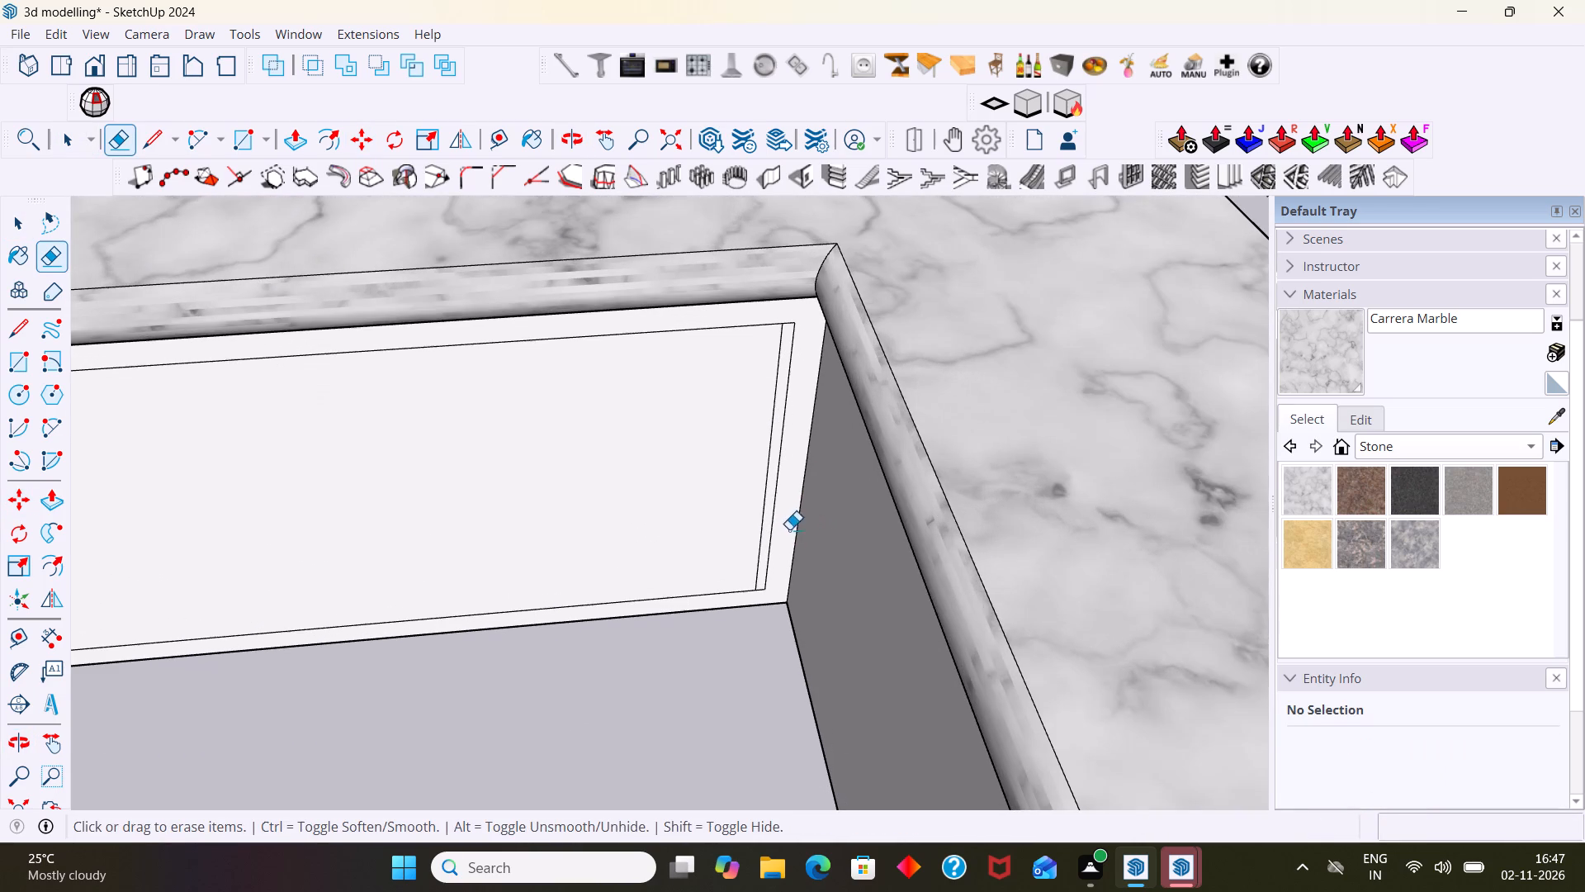
click(771, 547)
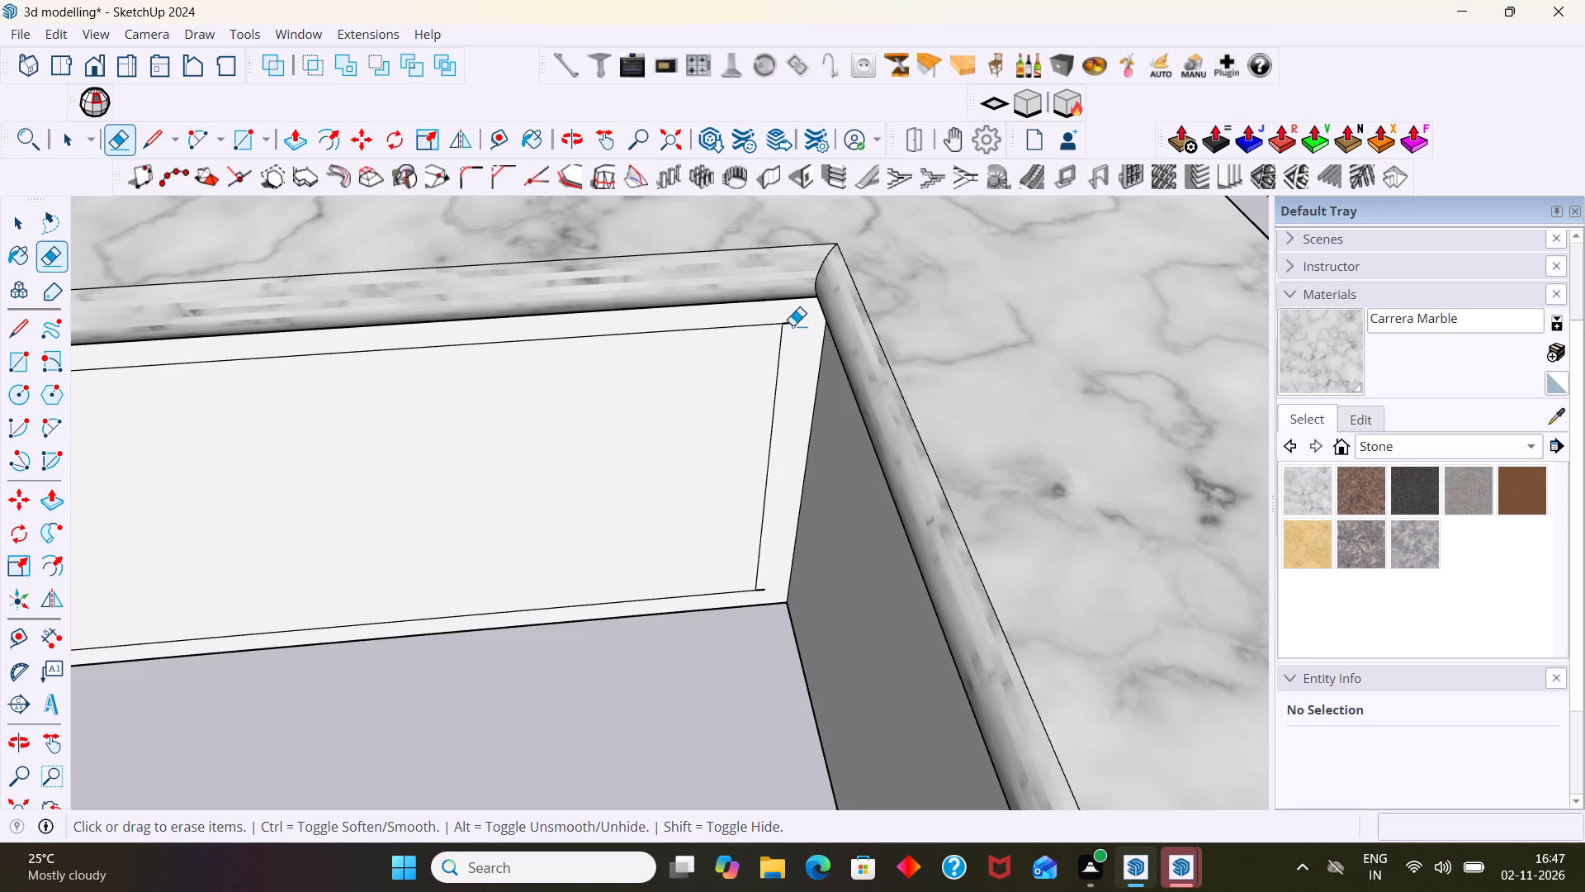
click(792, 325)
scroll(774, 597, up, 5)
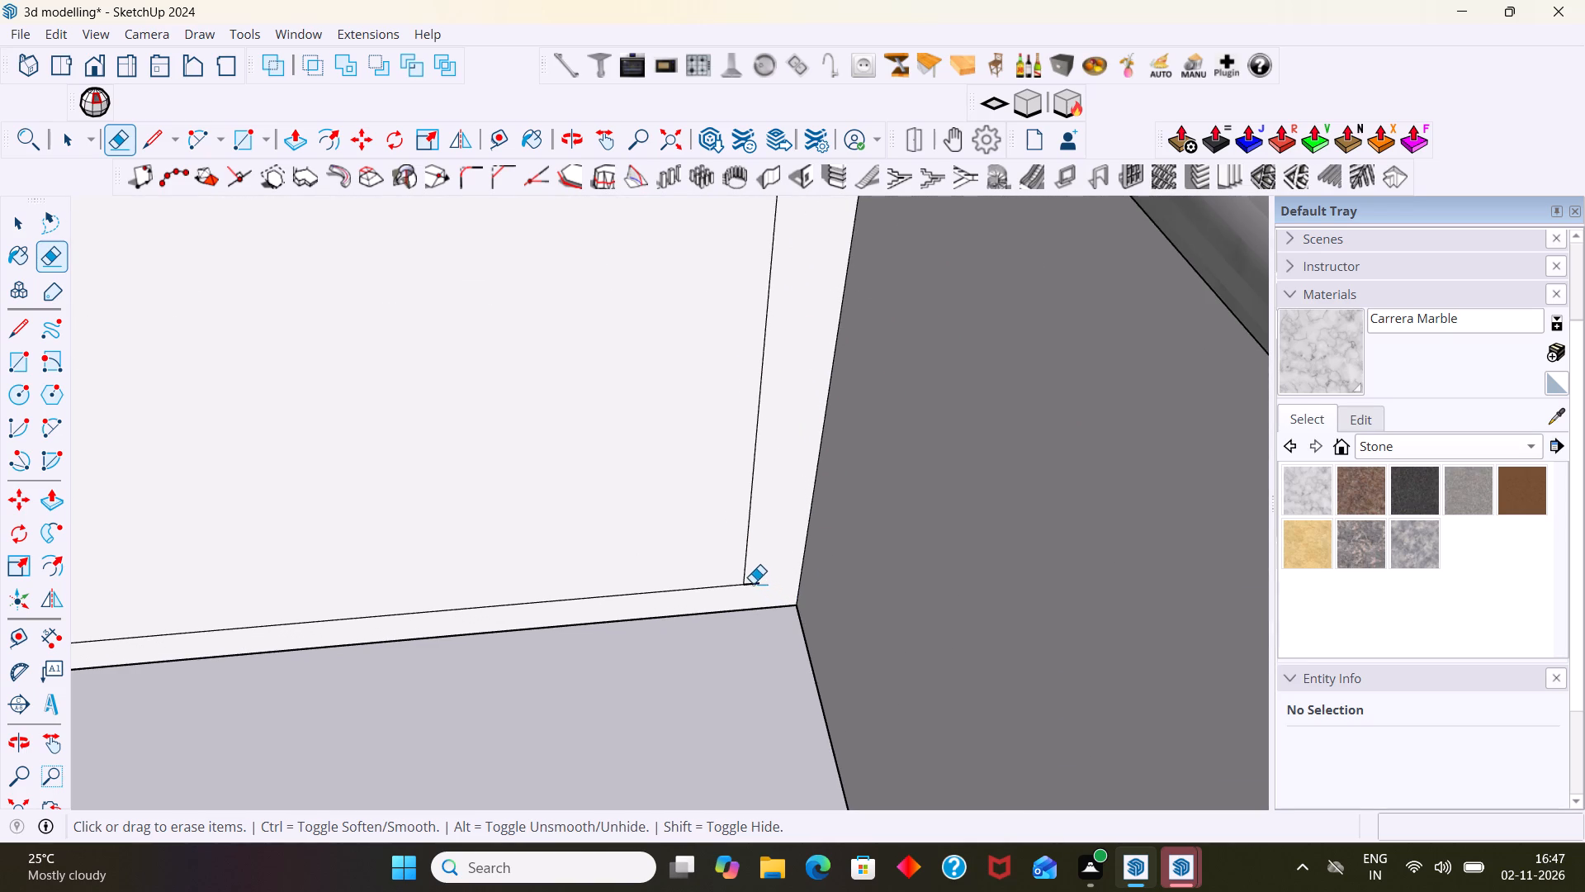
click(753, 583)
key(space)
Divide the top edge of the front face's inner border into 6 equal segments.
scroll(733, 643, down, 20)
scroll(733, 643, down, 2)
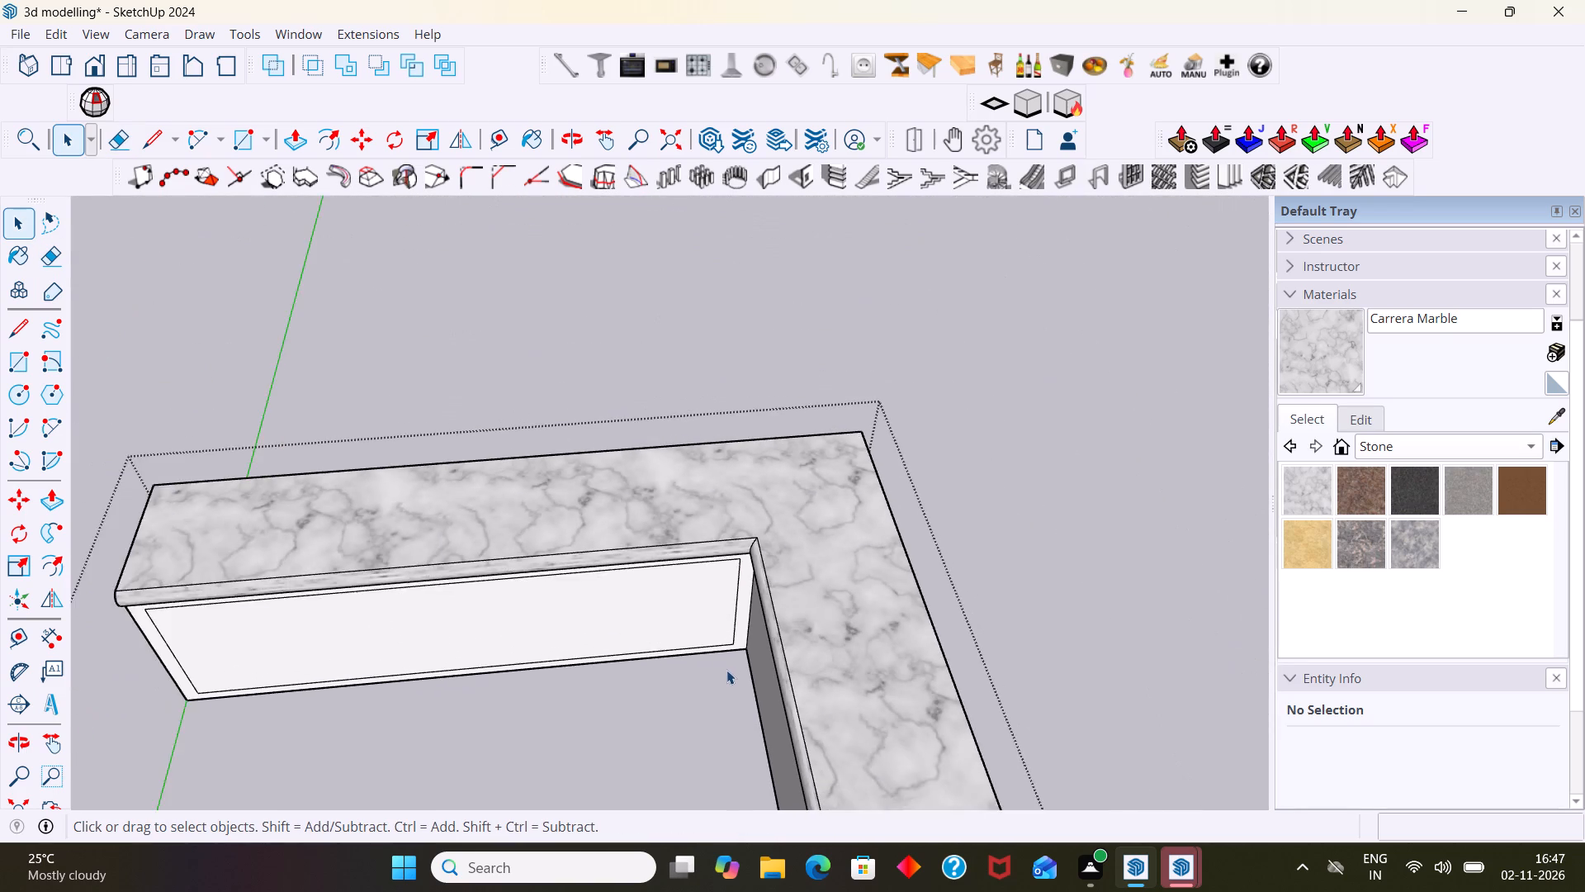
shift+middle_drag(740, 663, 981, 586)
scroll(834, 566, up, 3)
click(821, 557)
scroll(774, 563, up, 2)
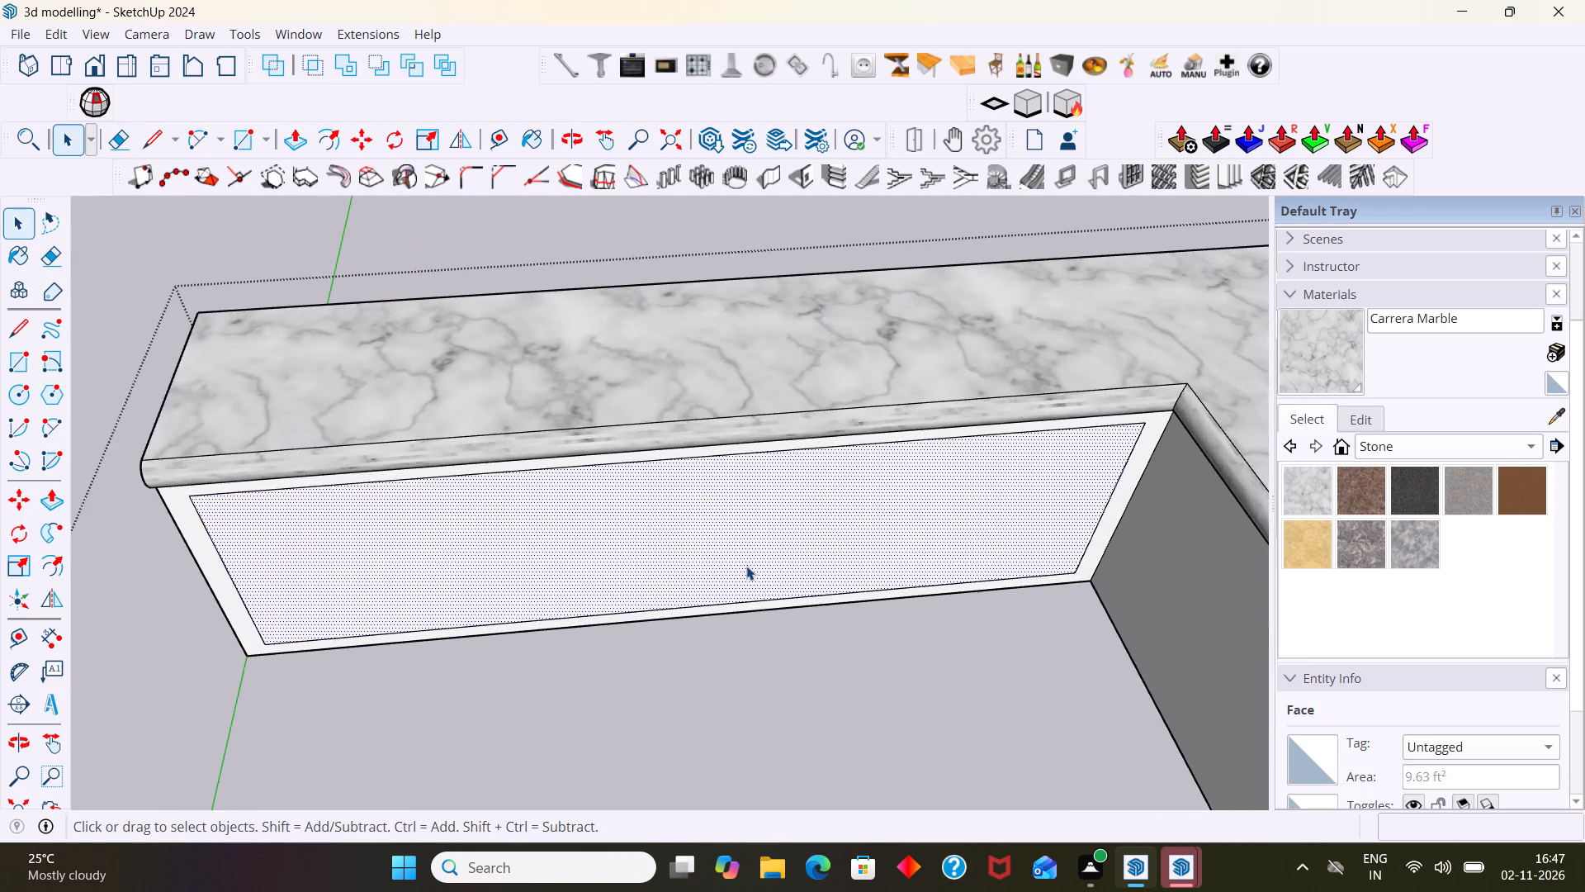
middle_drag(746, 566, 838, 541)
scroll(693, 502, up, 2)
click(660, 434)
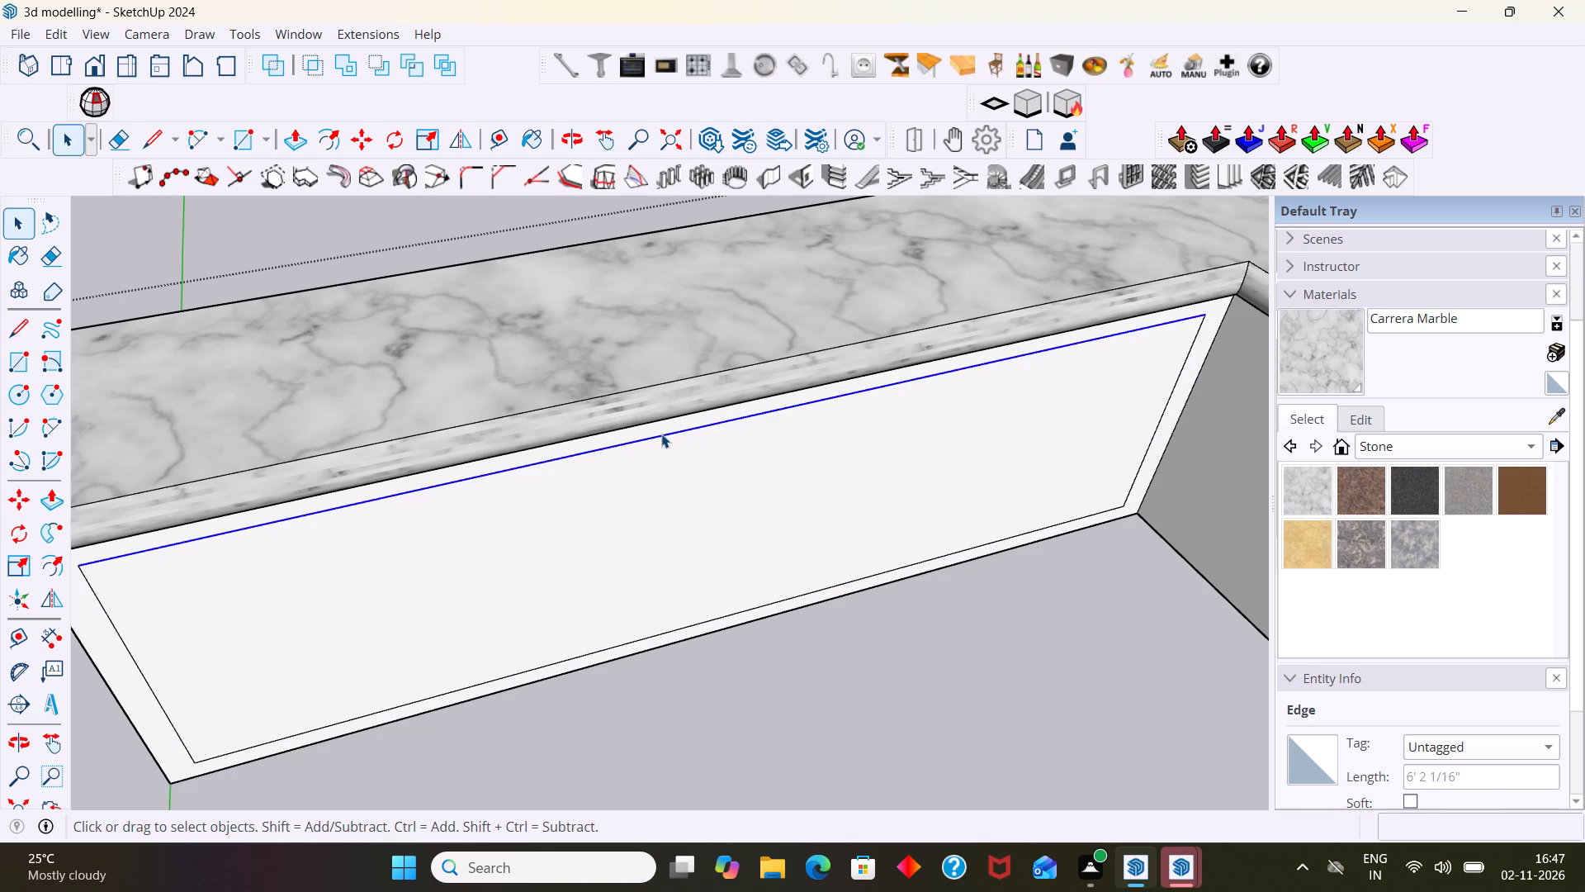
right_click(661, 434)
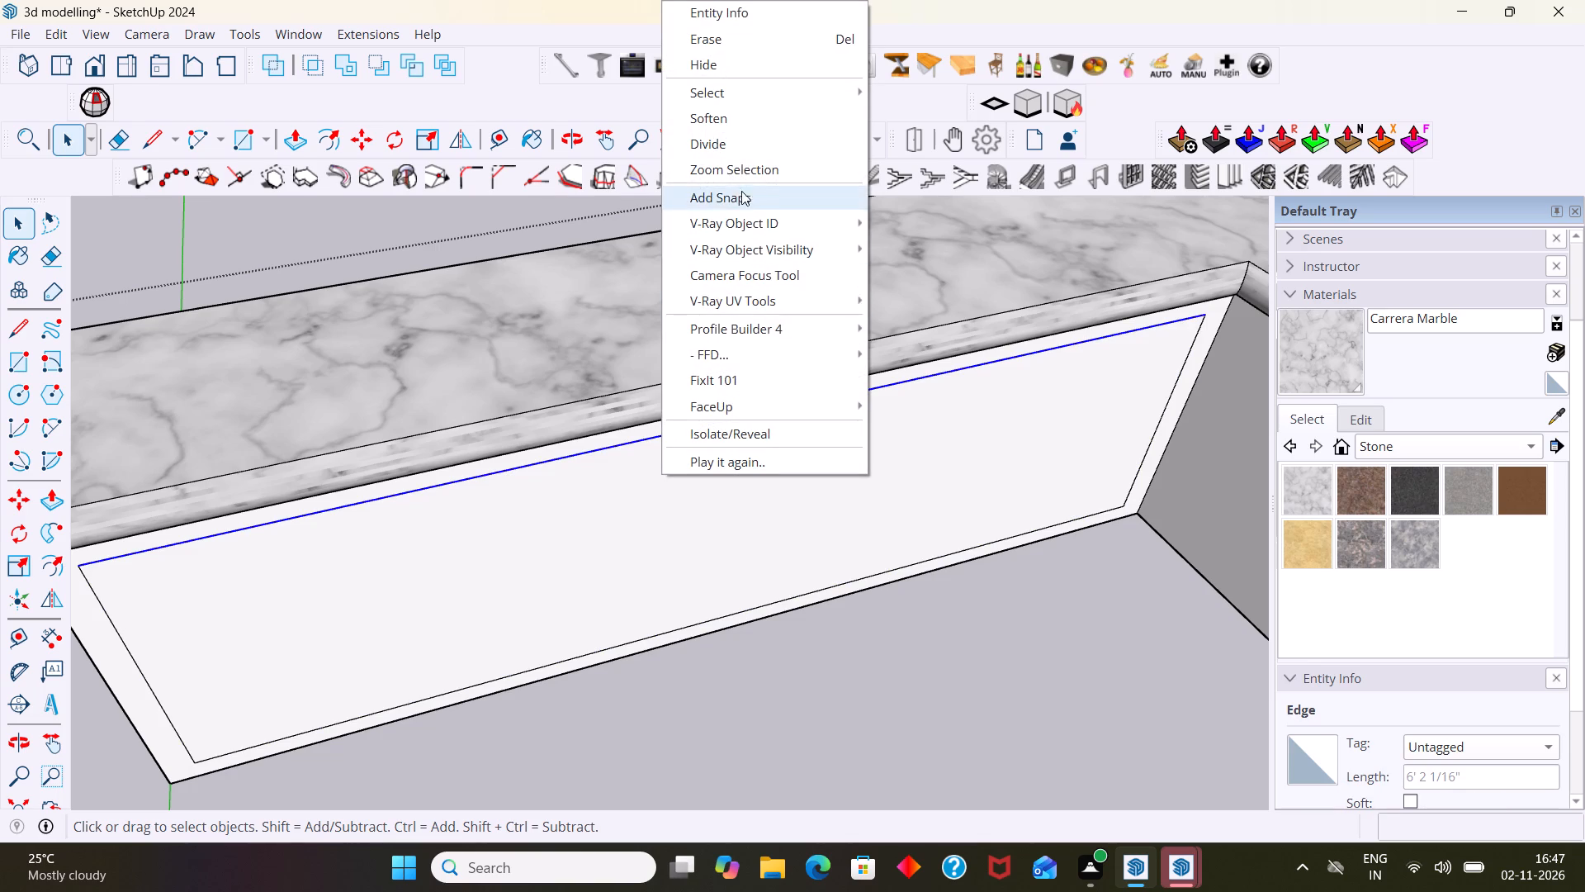
click(725, 136)
scroll(718, 507, down, 3)
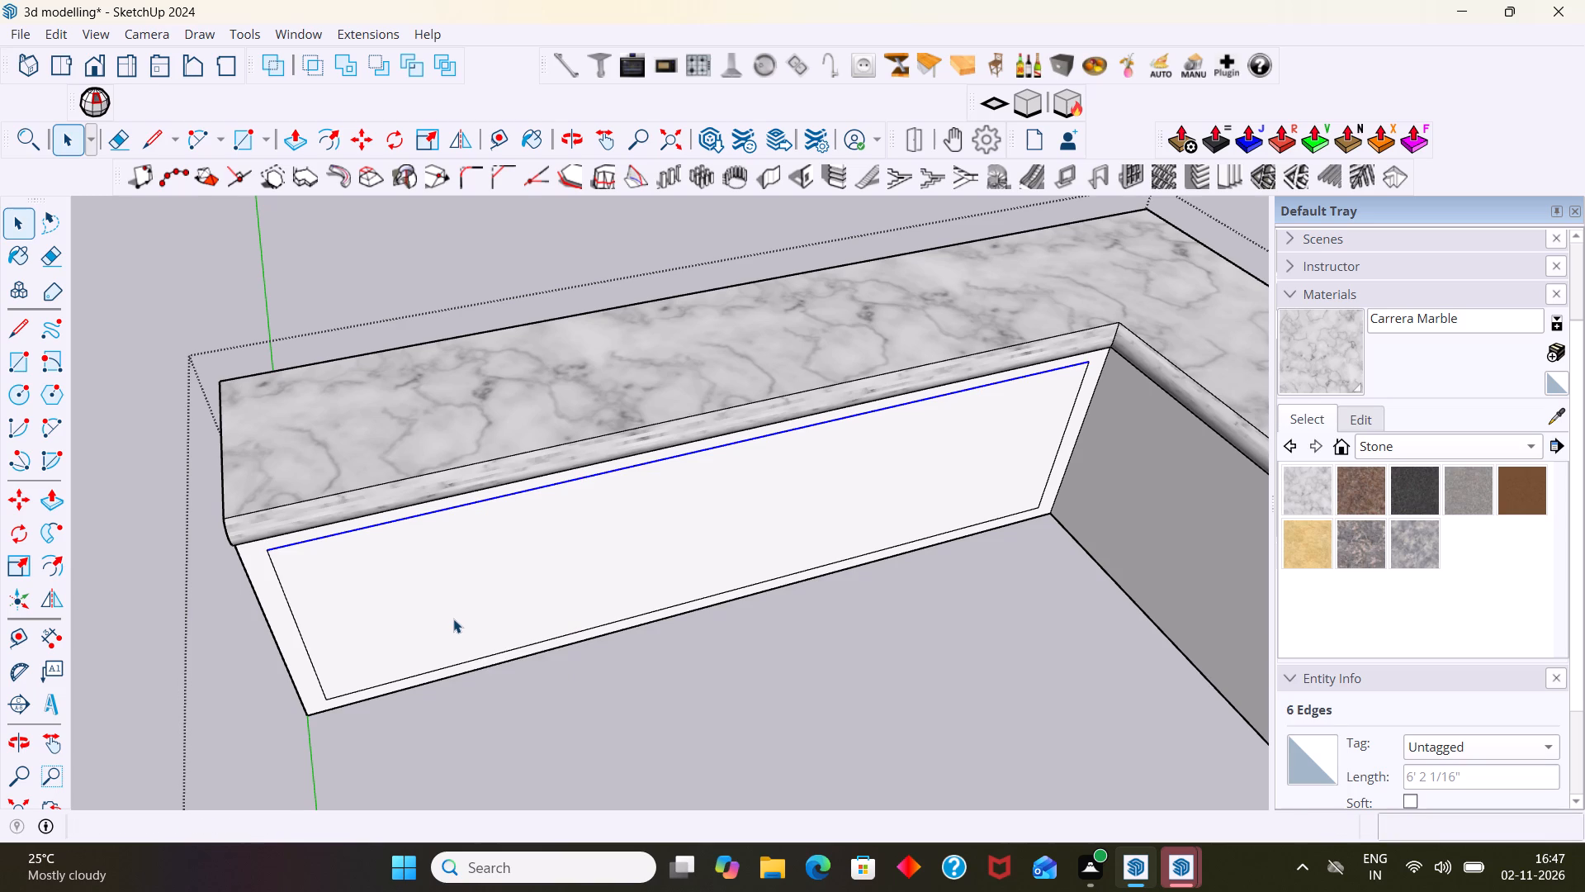
Draw five vertical divider lines from the top border edge's division points straight down to the bottom border edge.
key(l)
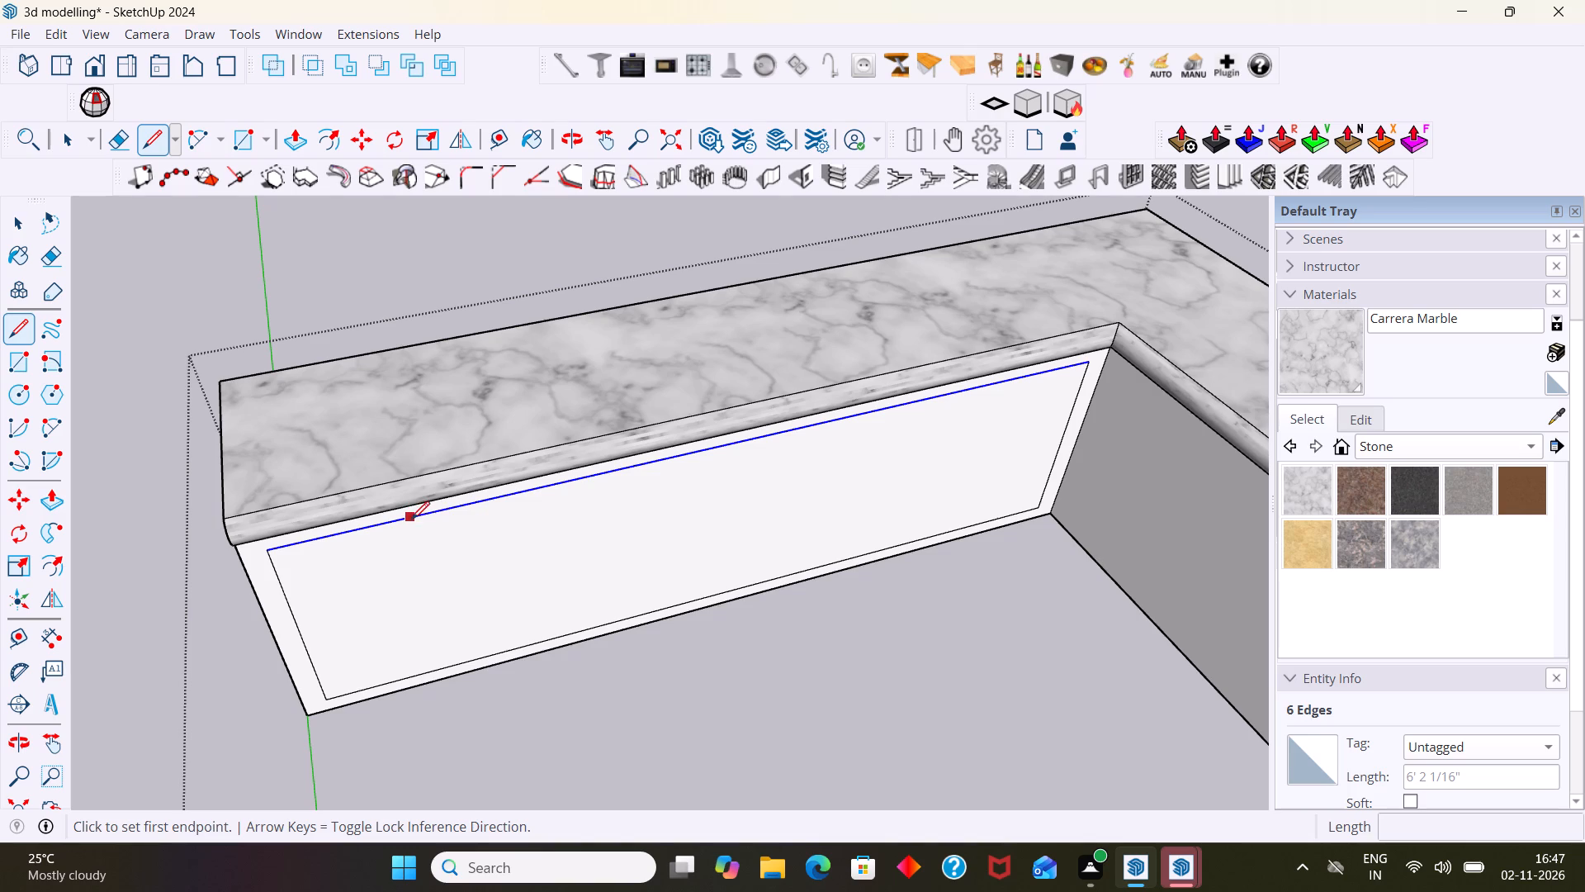
click(433, 515)
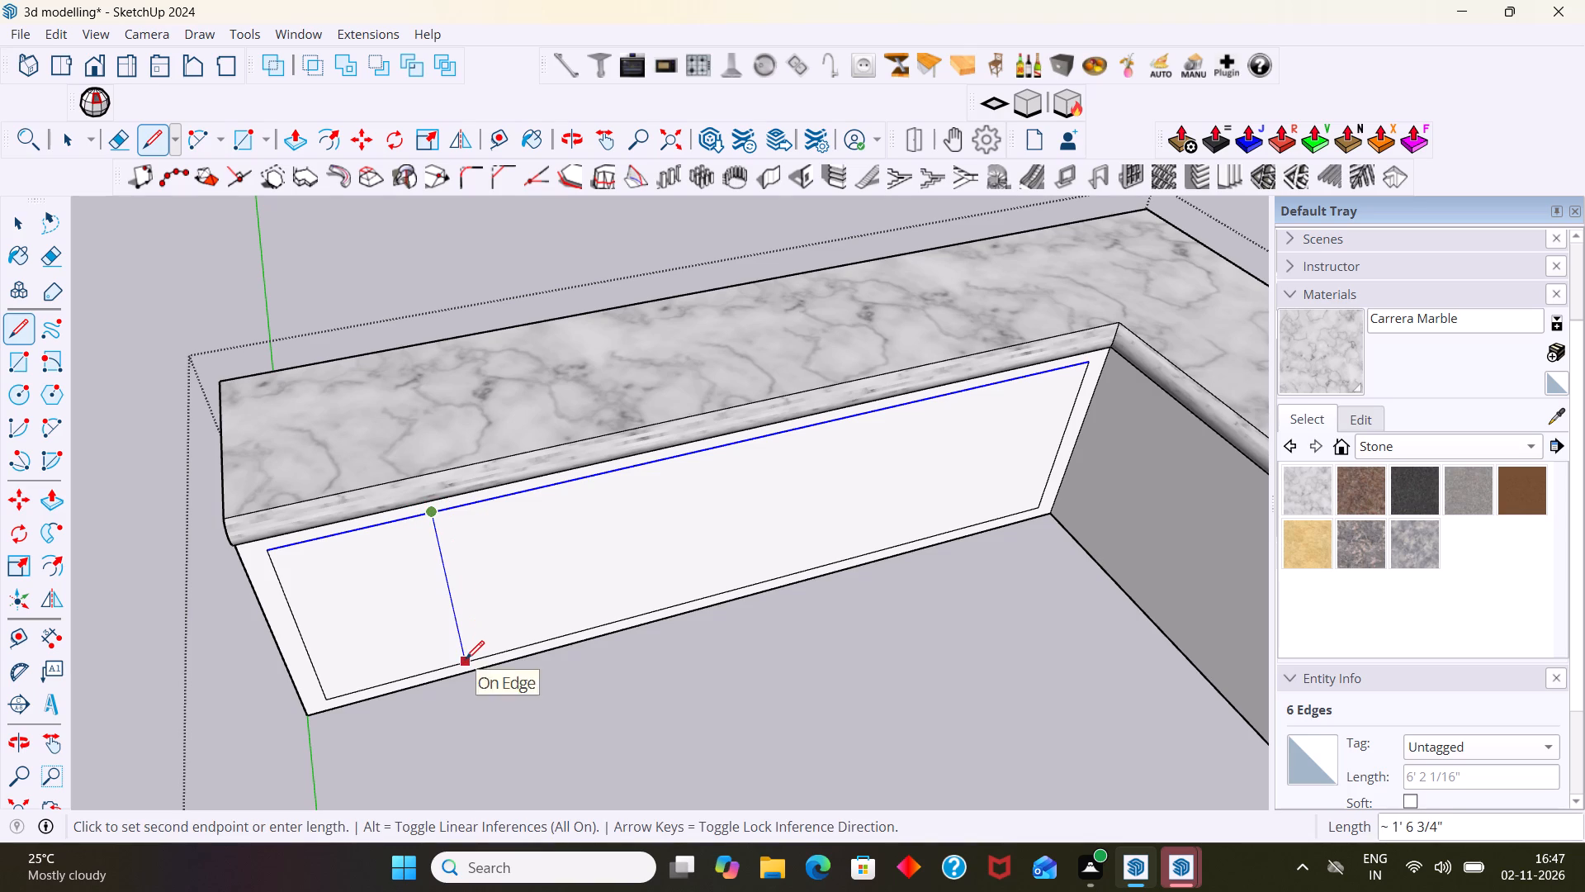
click(466, 659)
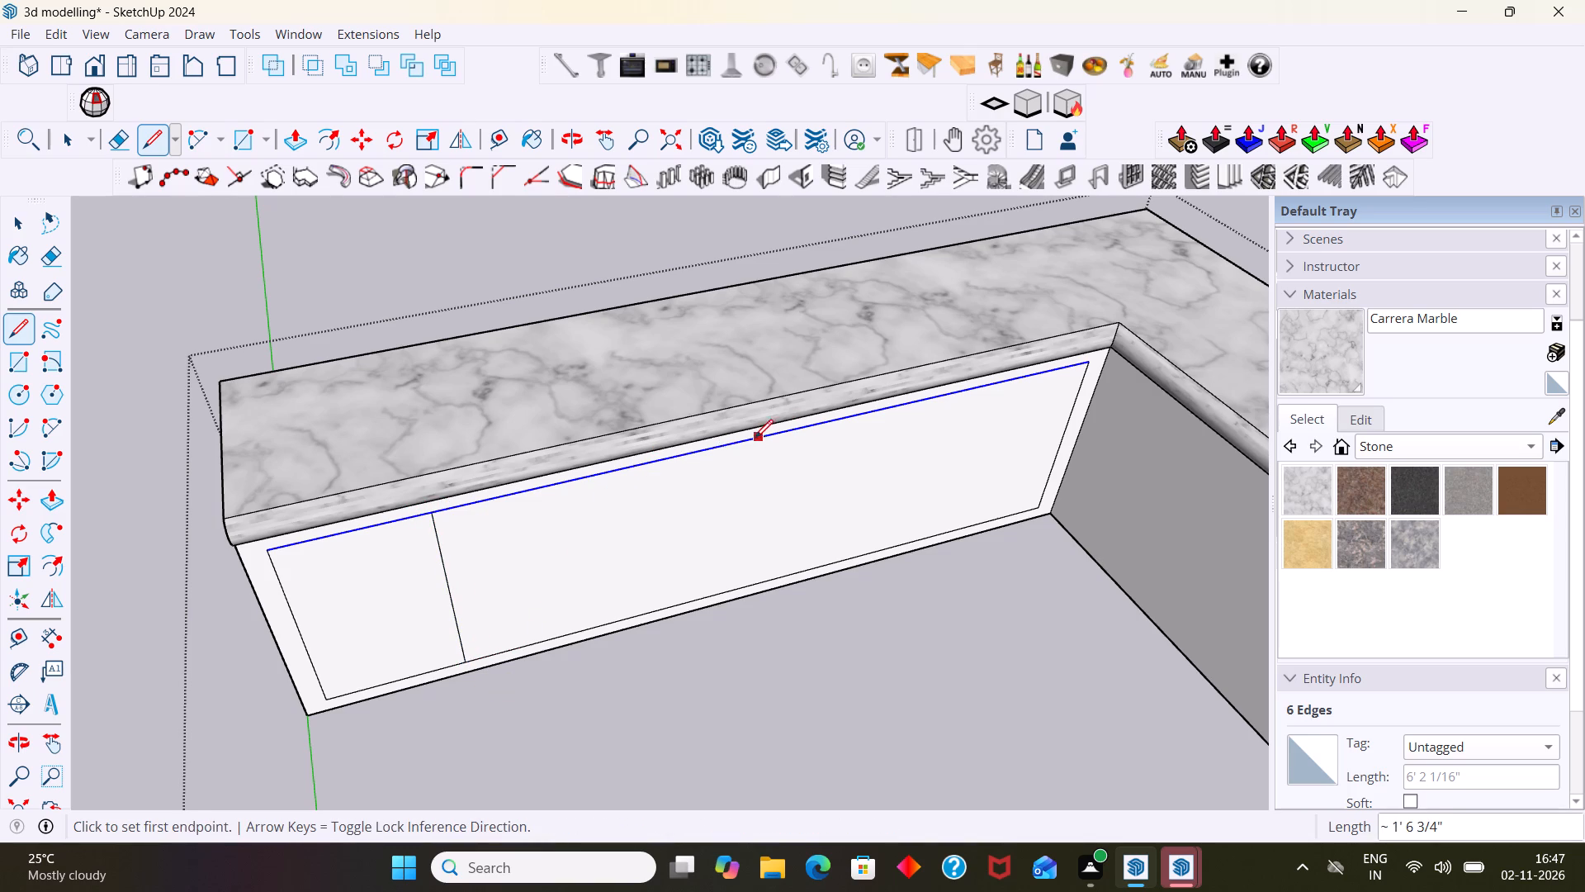
click(726, 449)
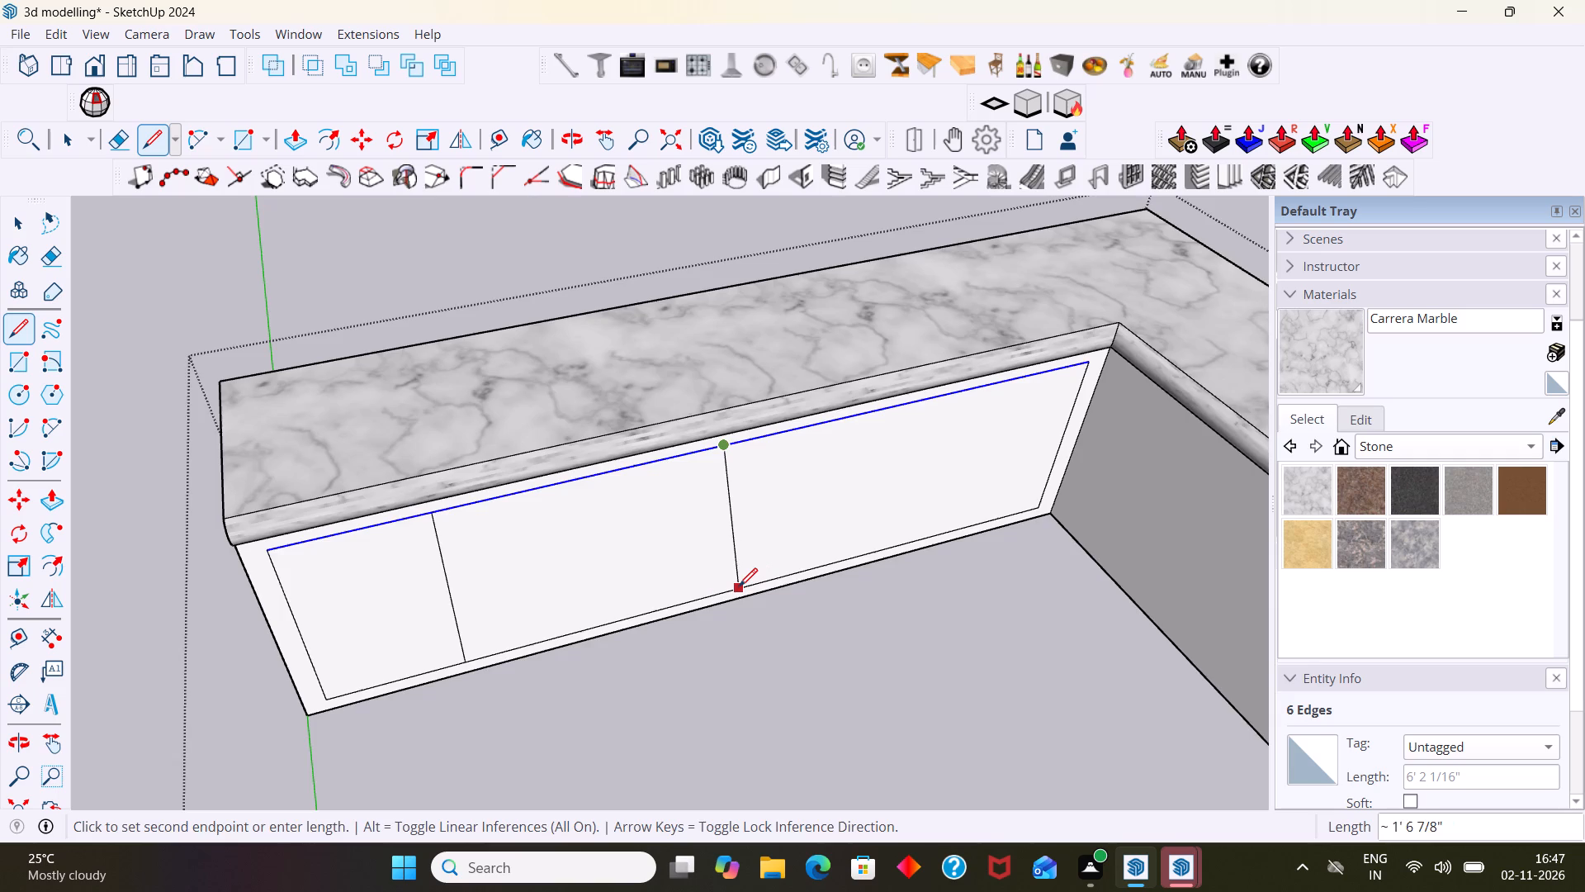
scroll(739, 586, up, 3)
middle_drag(736, 592, 723, 459)
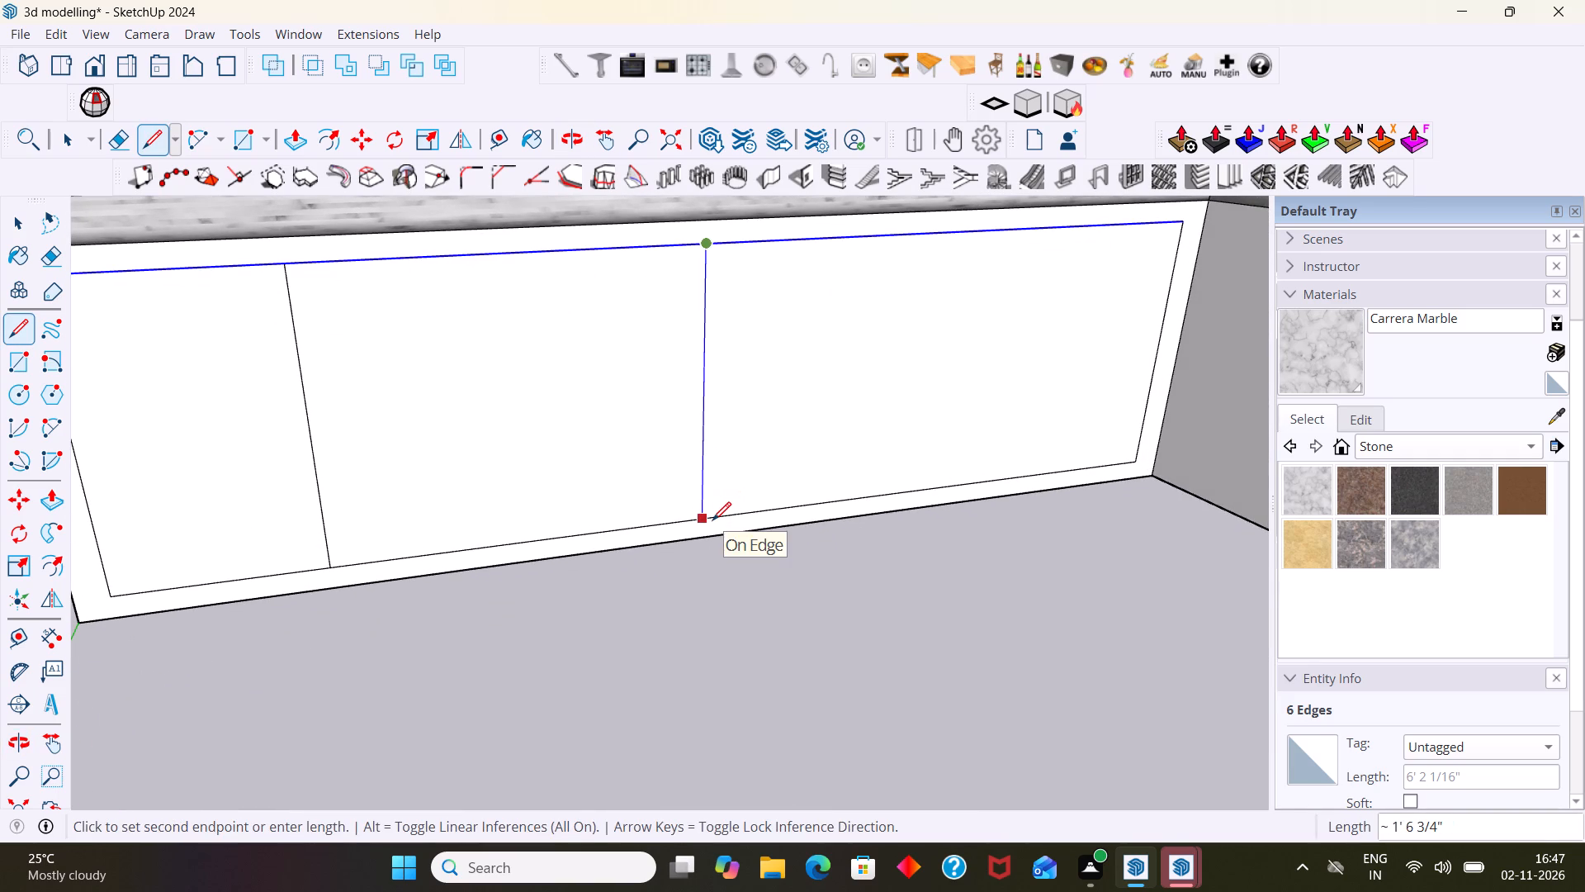
click(707, 524)
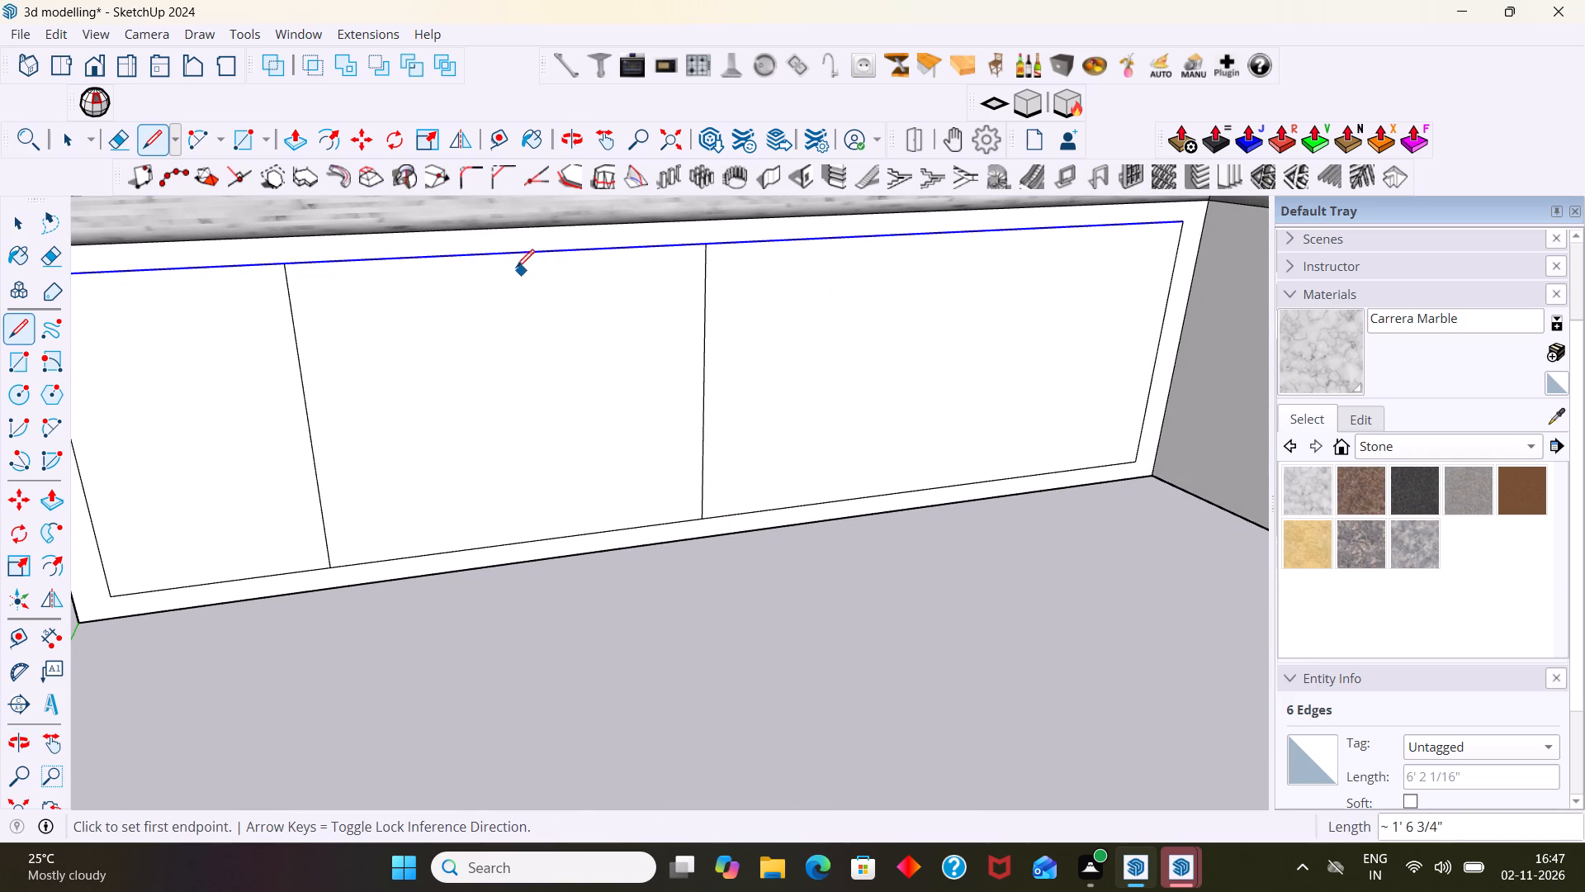
click(513, 256)
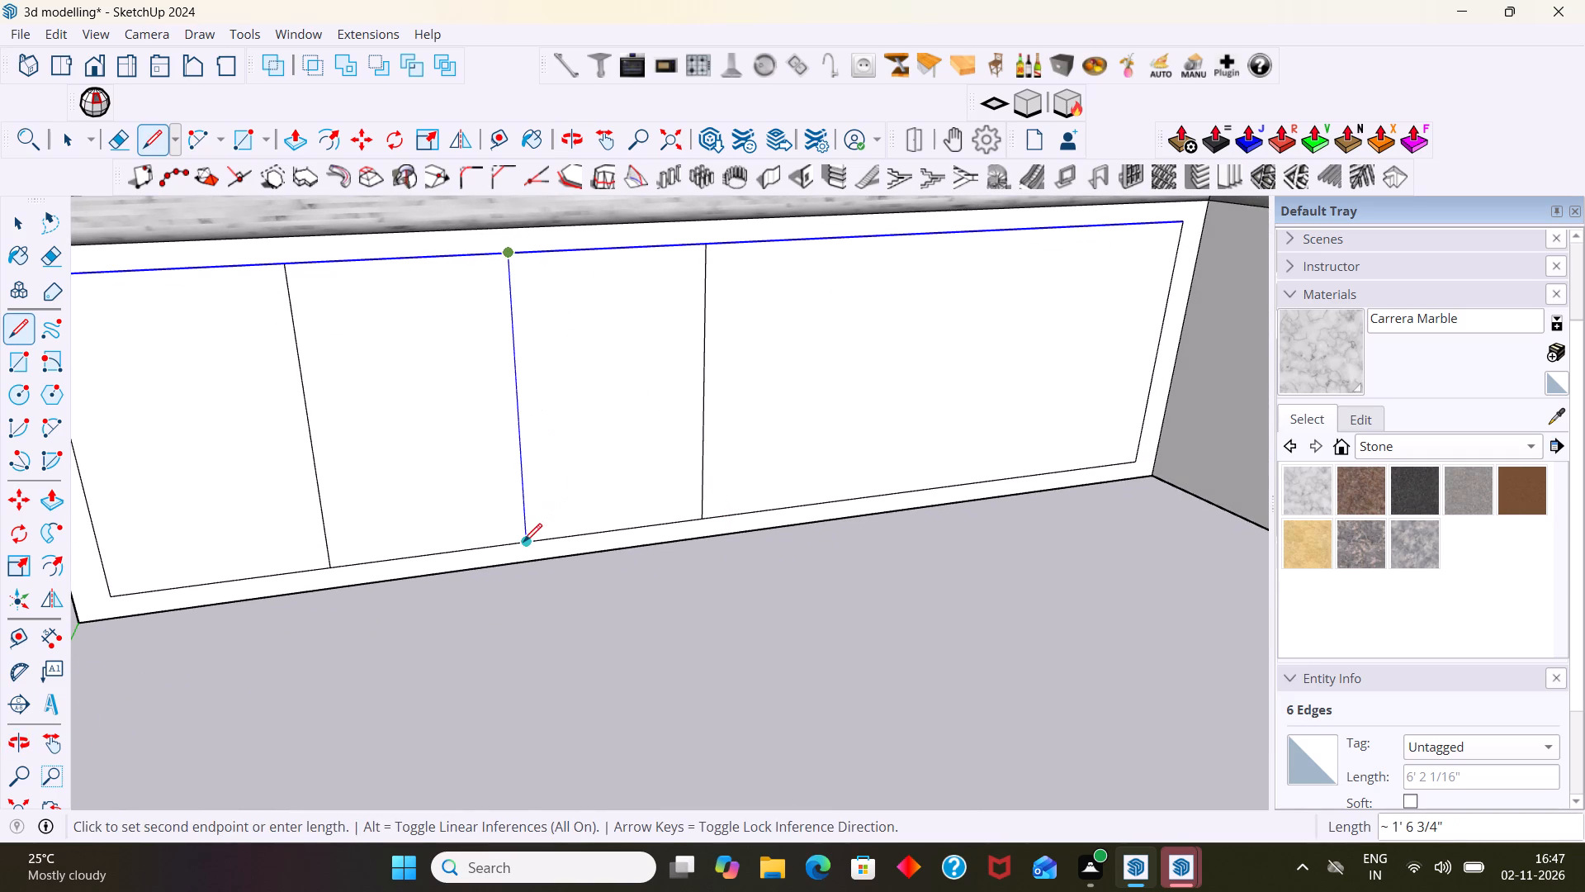
click(523, 542)
scroll(608, 457, down, 5)
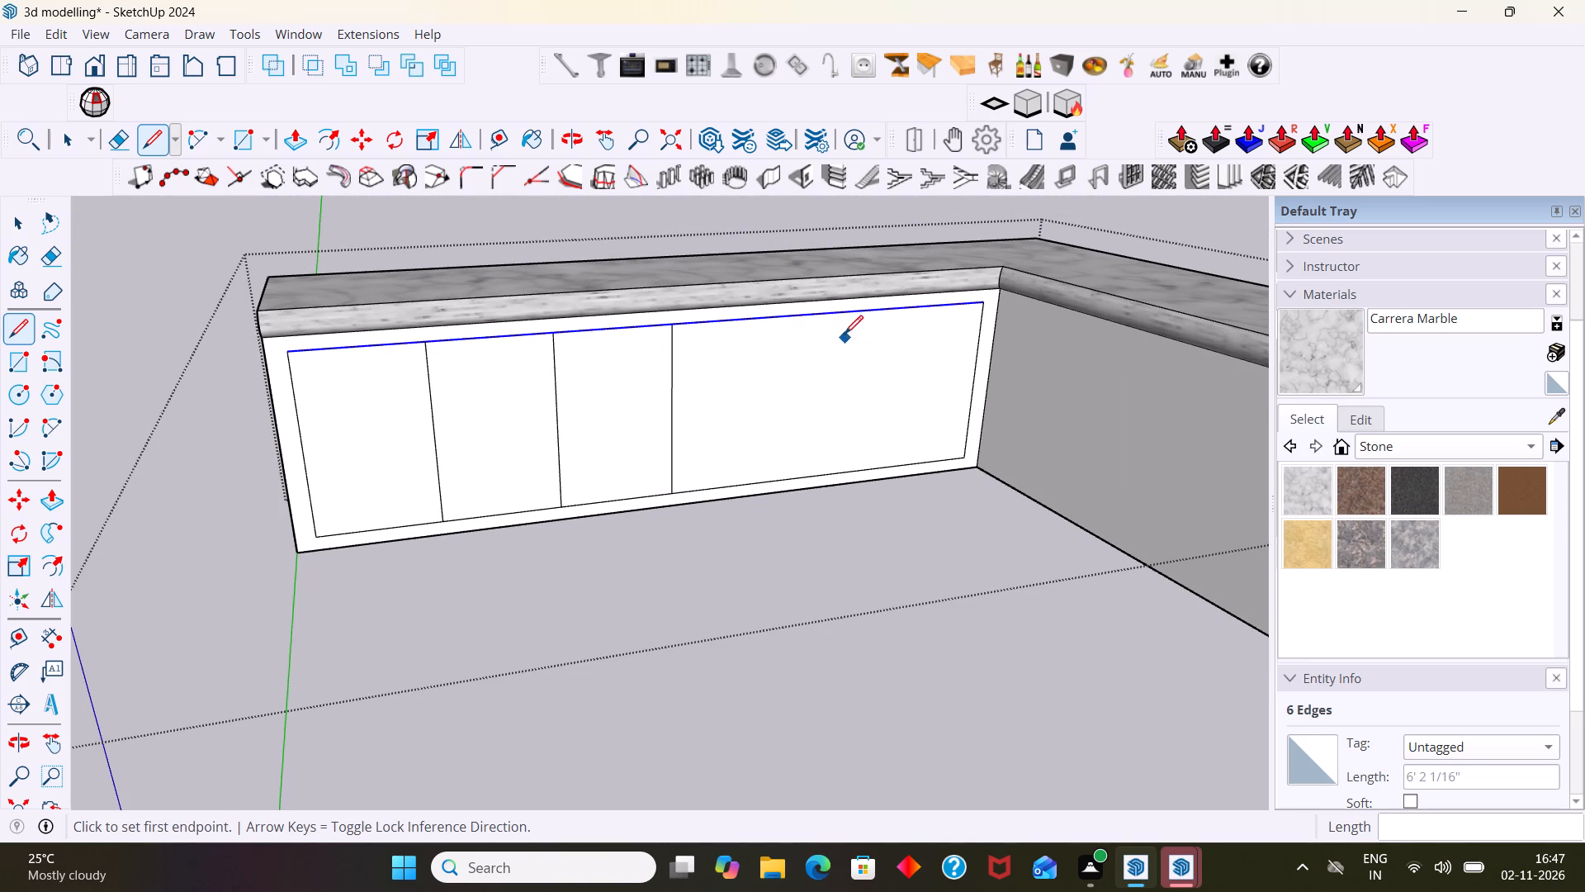
click(783, 319)
click(777, 479)
click(891, 311)
click(878, 465)
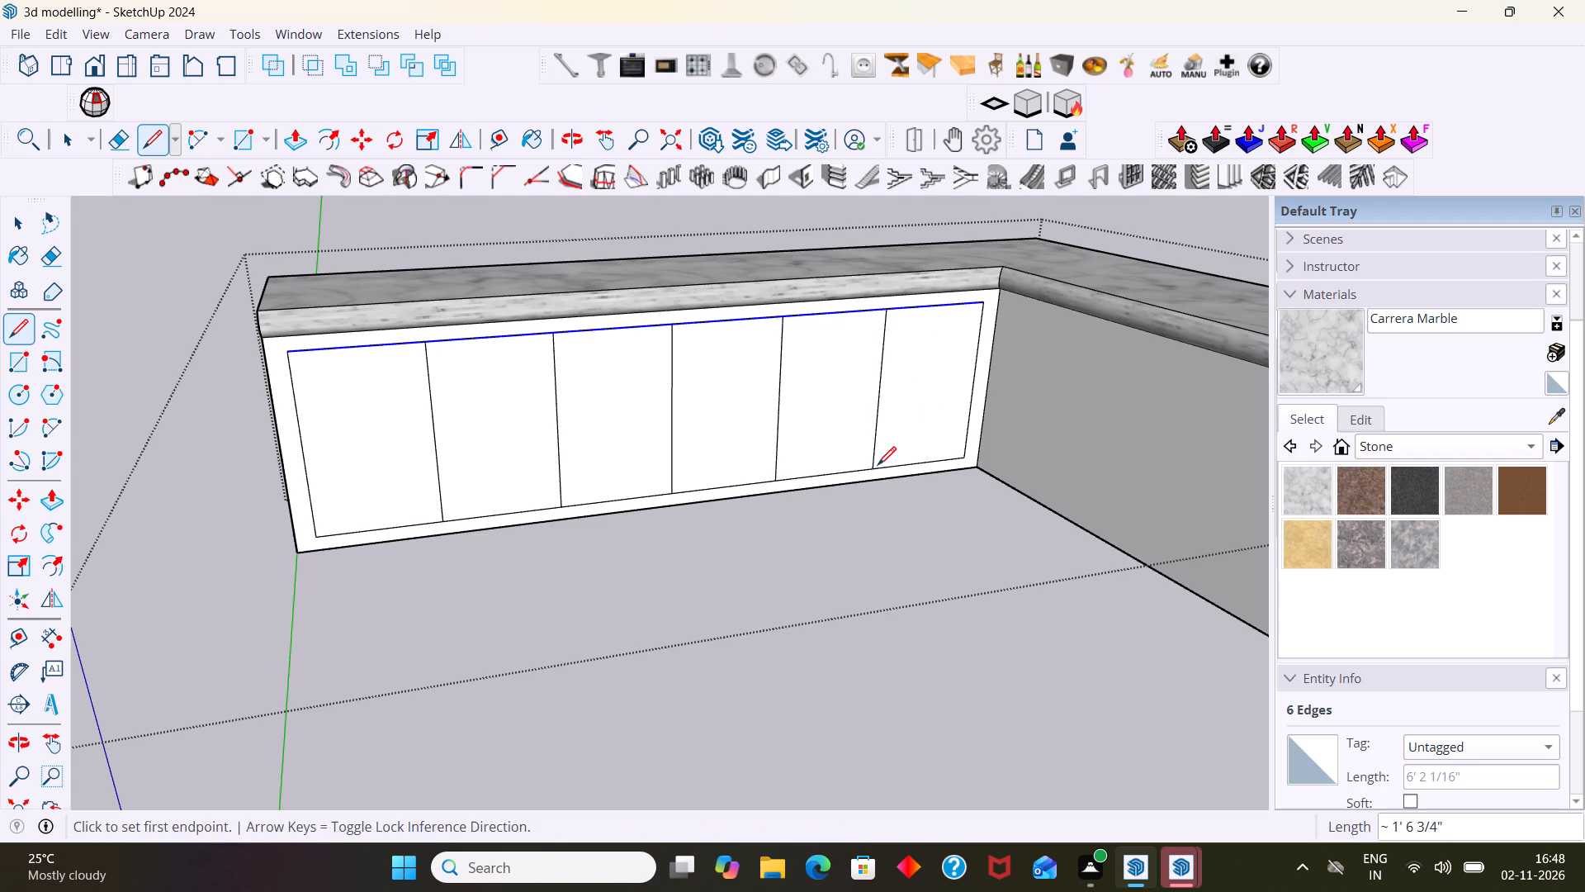
key(space)
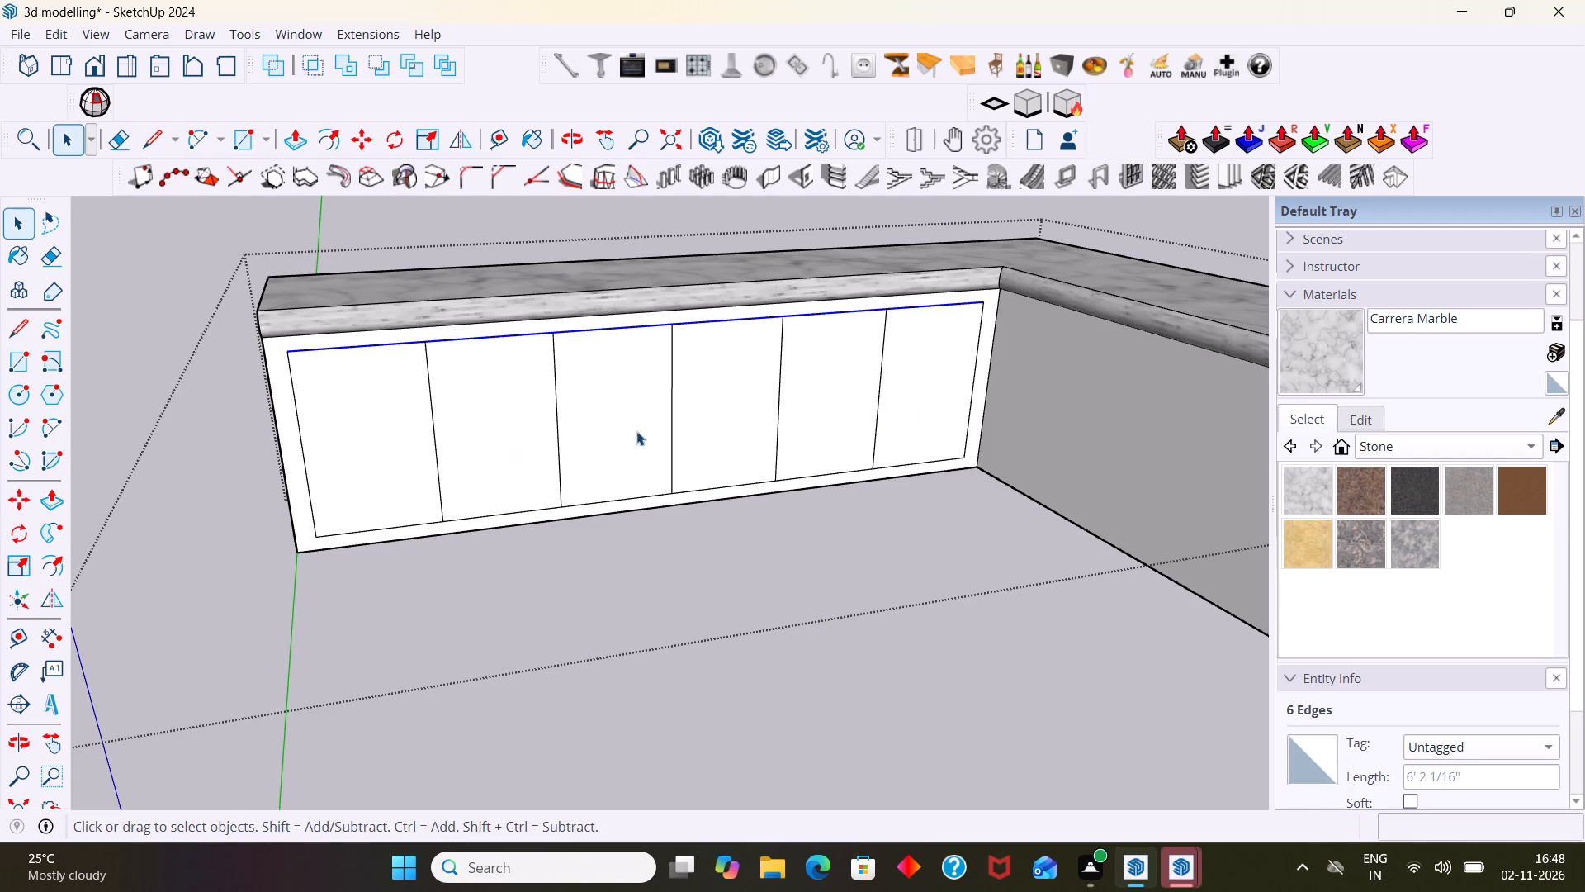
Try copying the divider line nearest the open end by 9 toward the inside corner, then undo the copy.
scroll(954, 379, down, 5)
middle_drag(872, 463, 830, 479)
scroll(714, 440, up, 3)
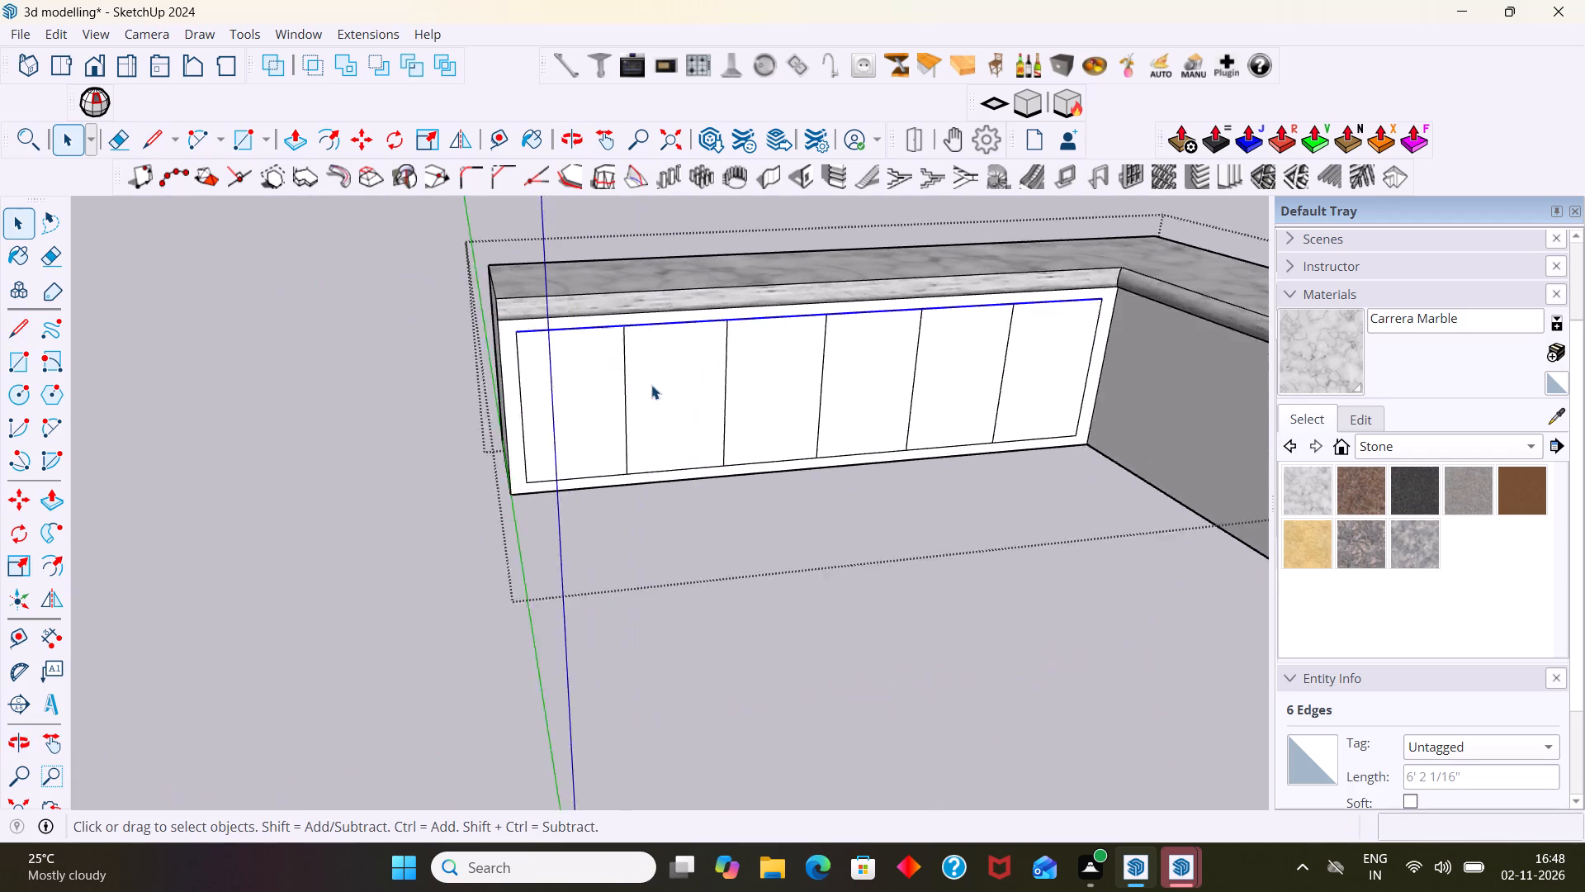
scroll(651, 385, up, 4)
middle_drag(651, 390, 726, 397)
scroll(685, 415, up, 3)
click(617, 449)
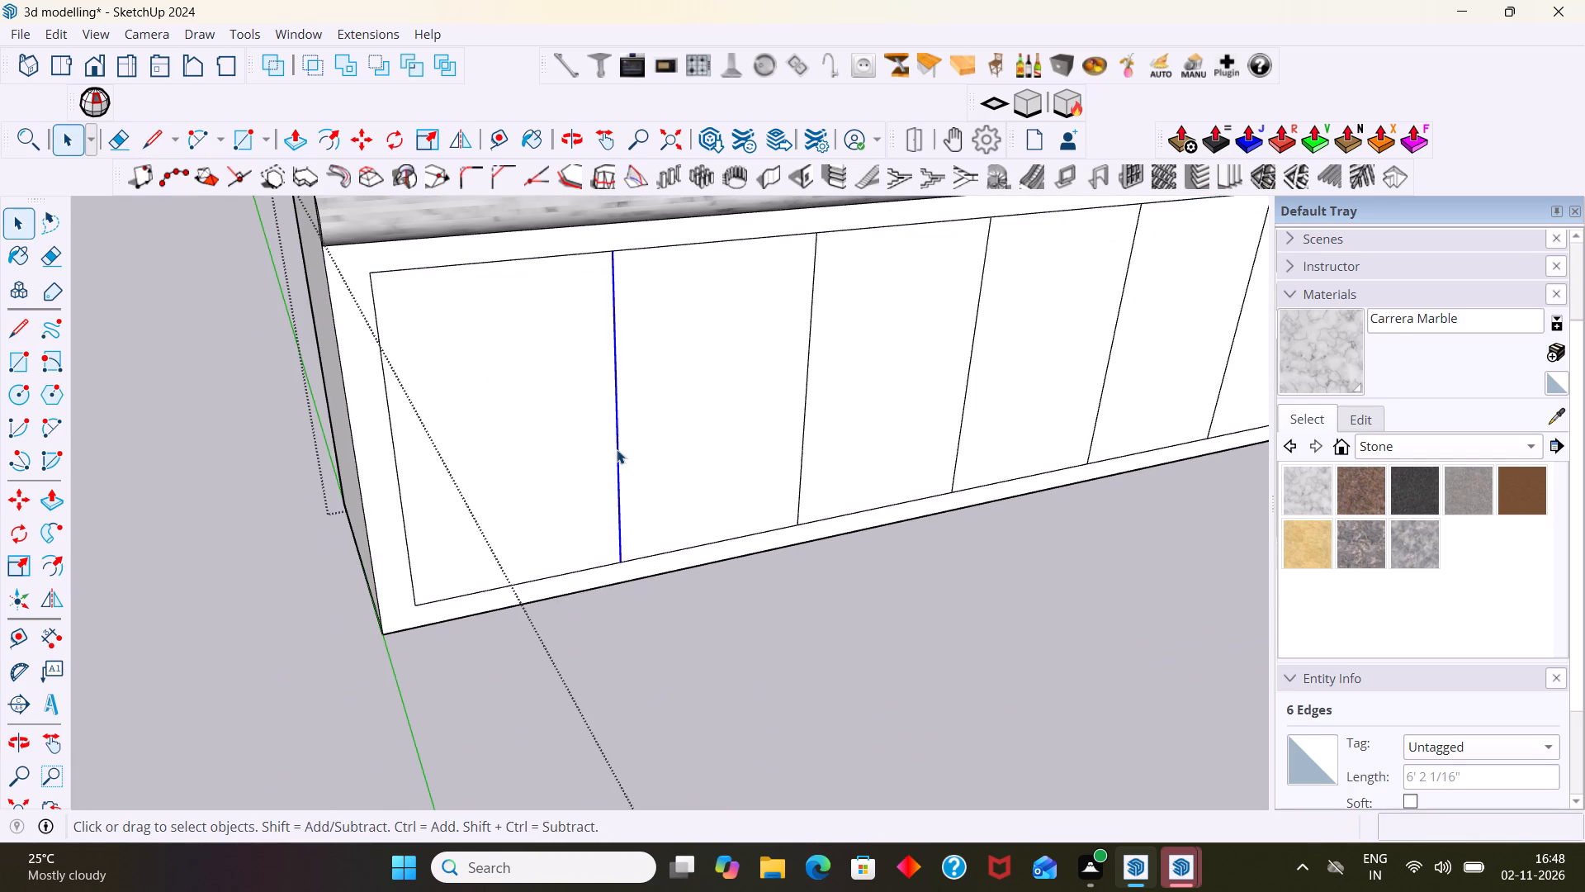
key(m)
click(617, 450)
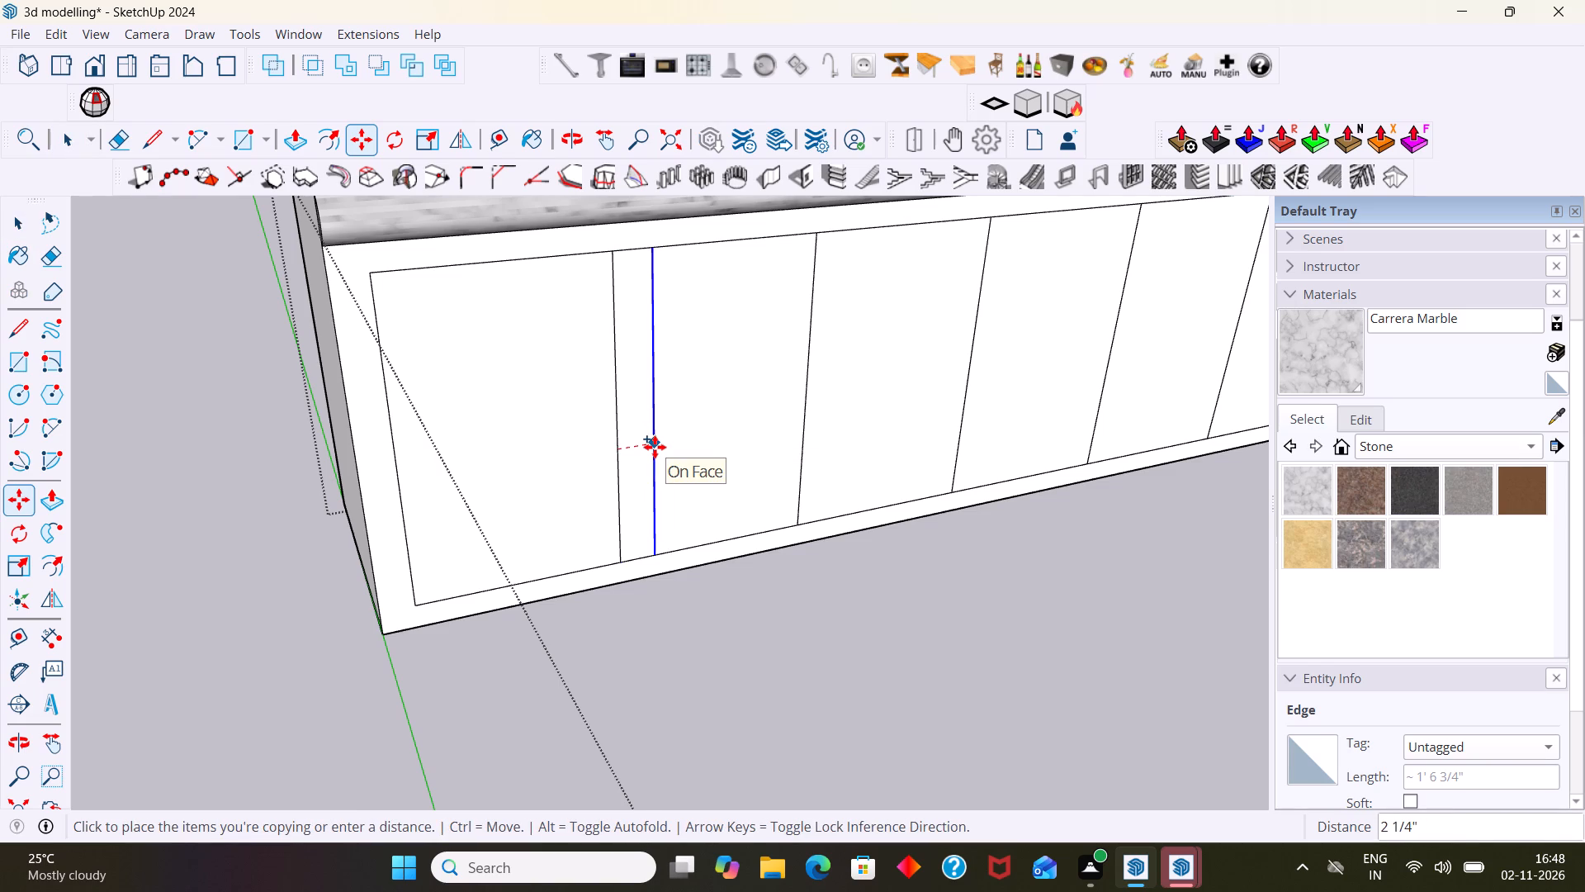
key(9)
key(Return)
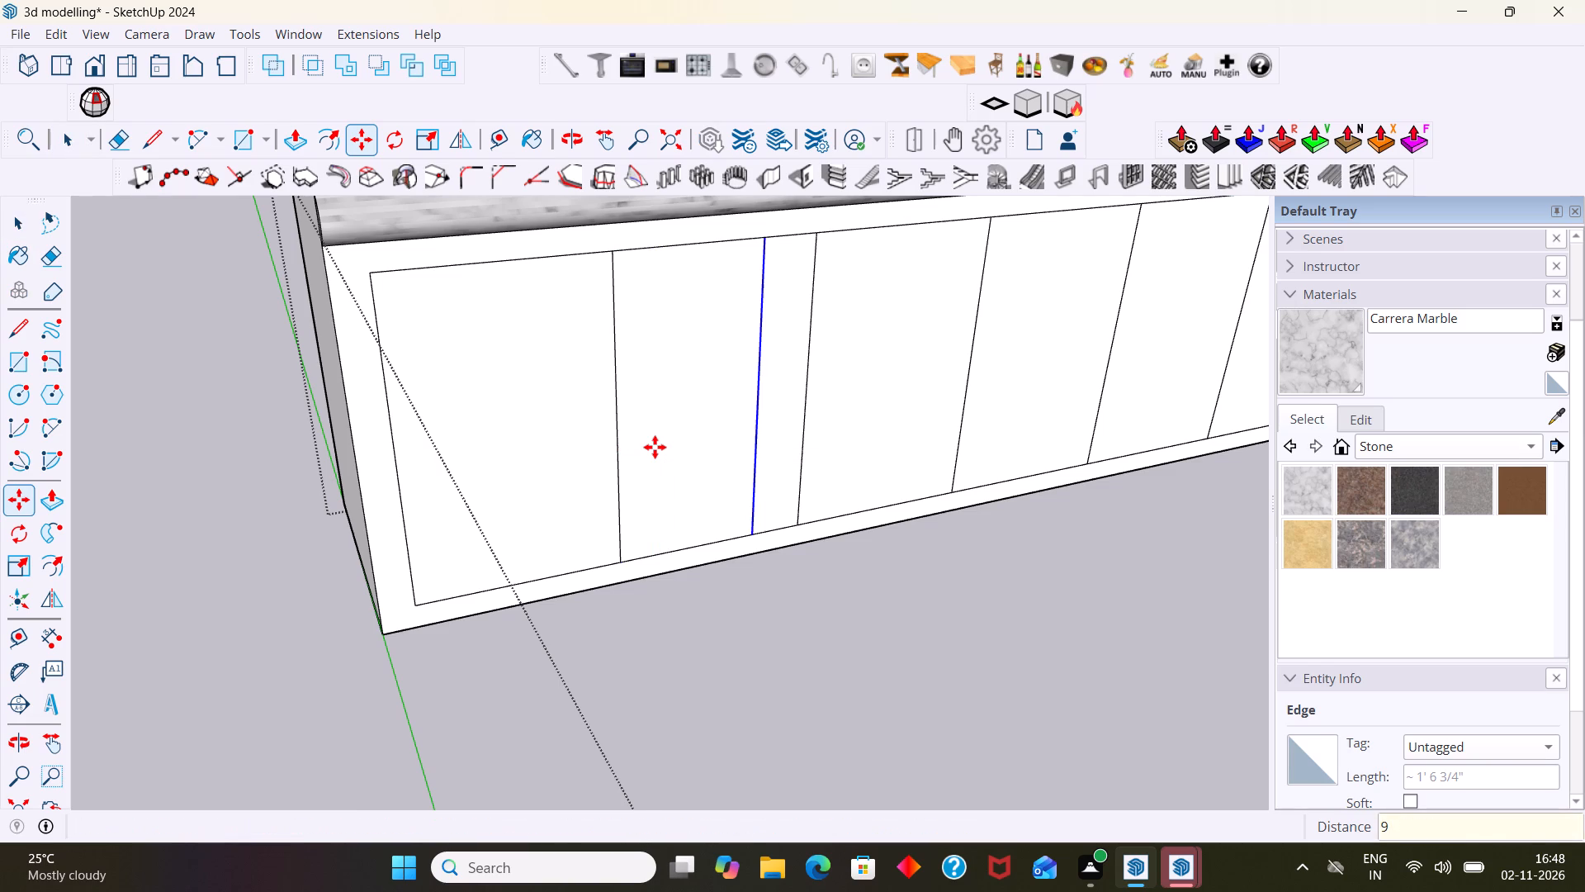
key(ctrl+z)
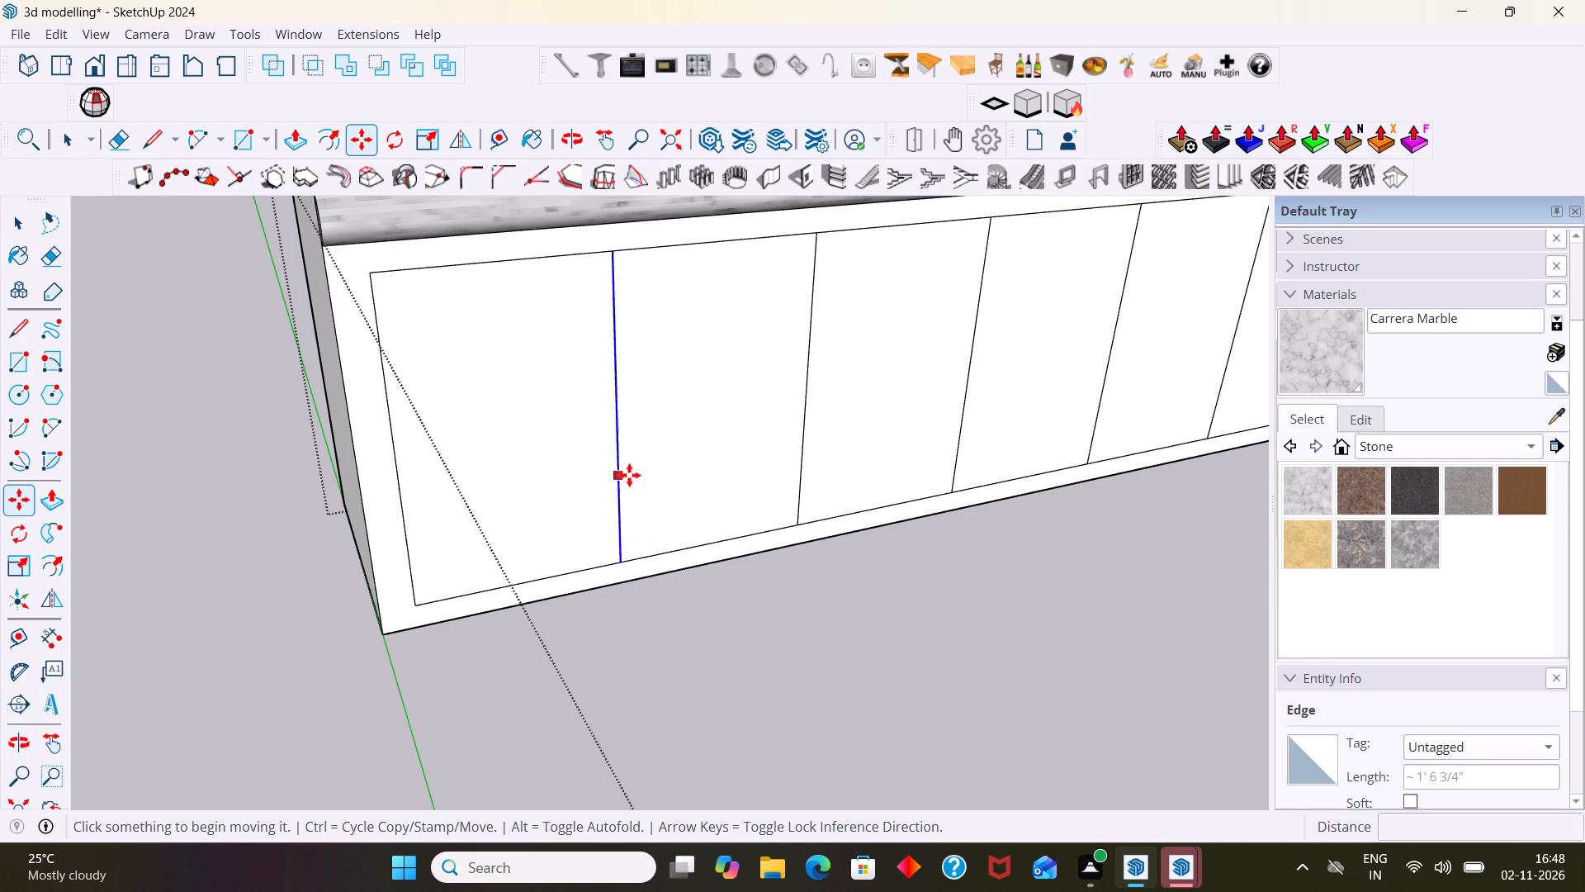
Copy the divider line nearest the open end 9 mm along the front face toward the inside corner.
click(618, 479)
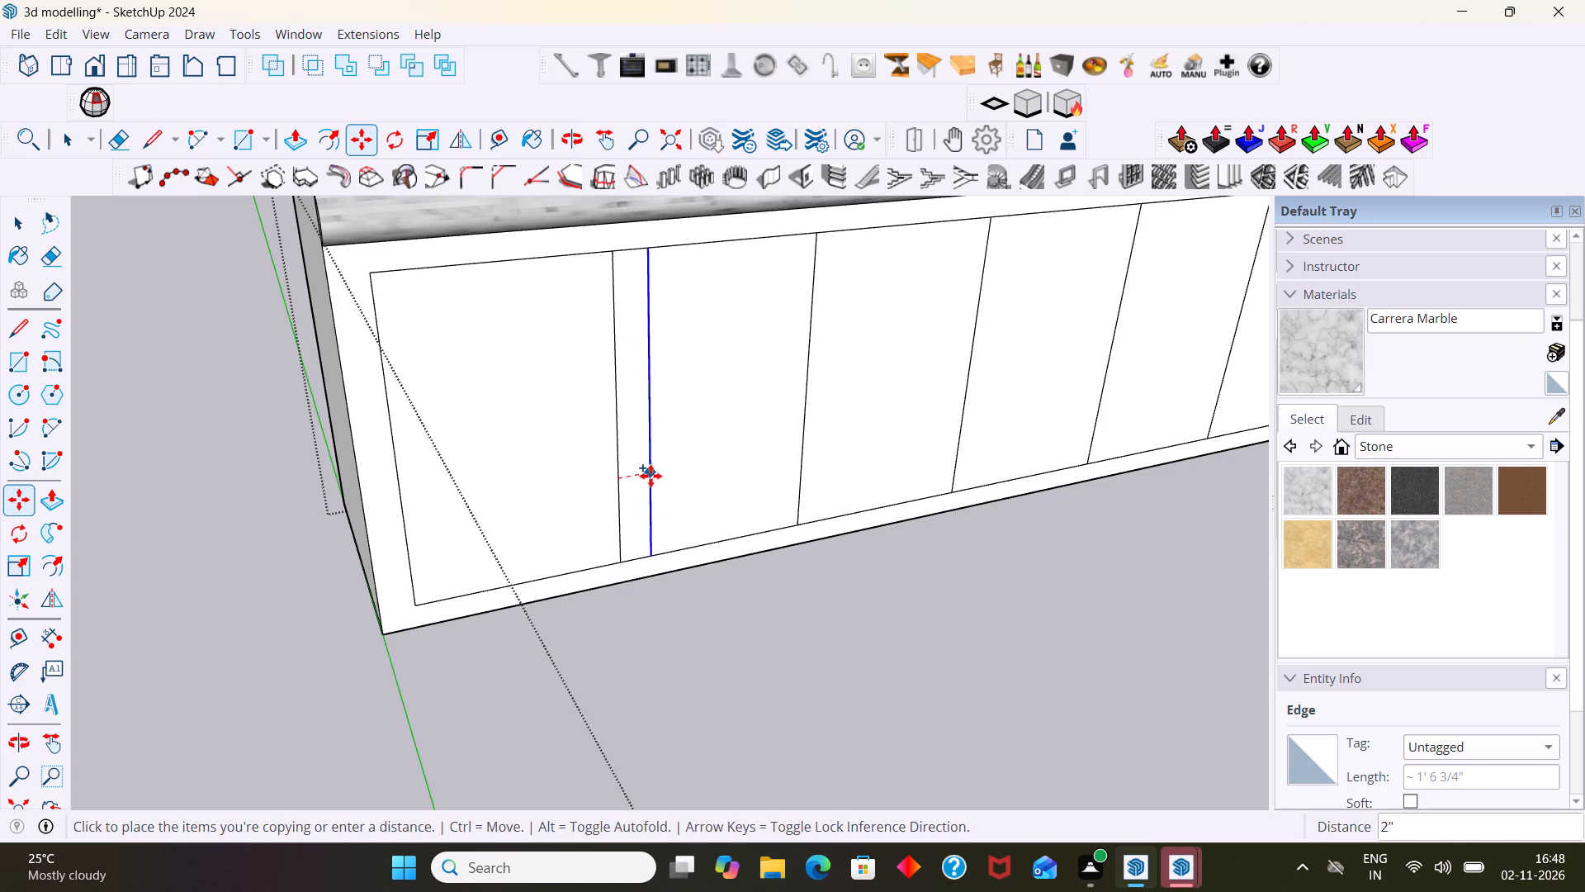
key(9)
text(mm)
key(Return)
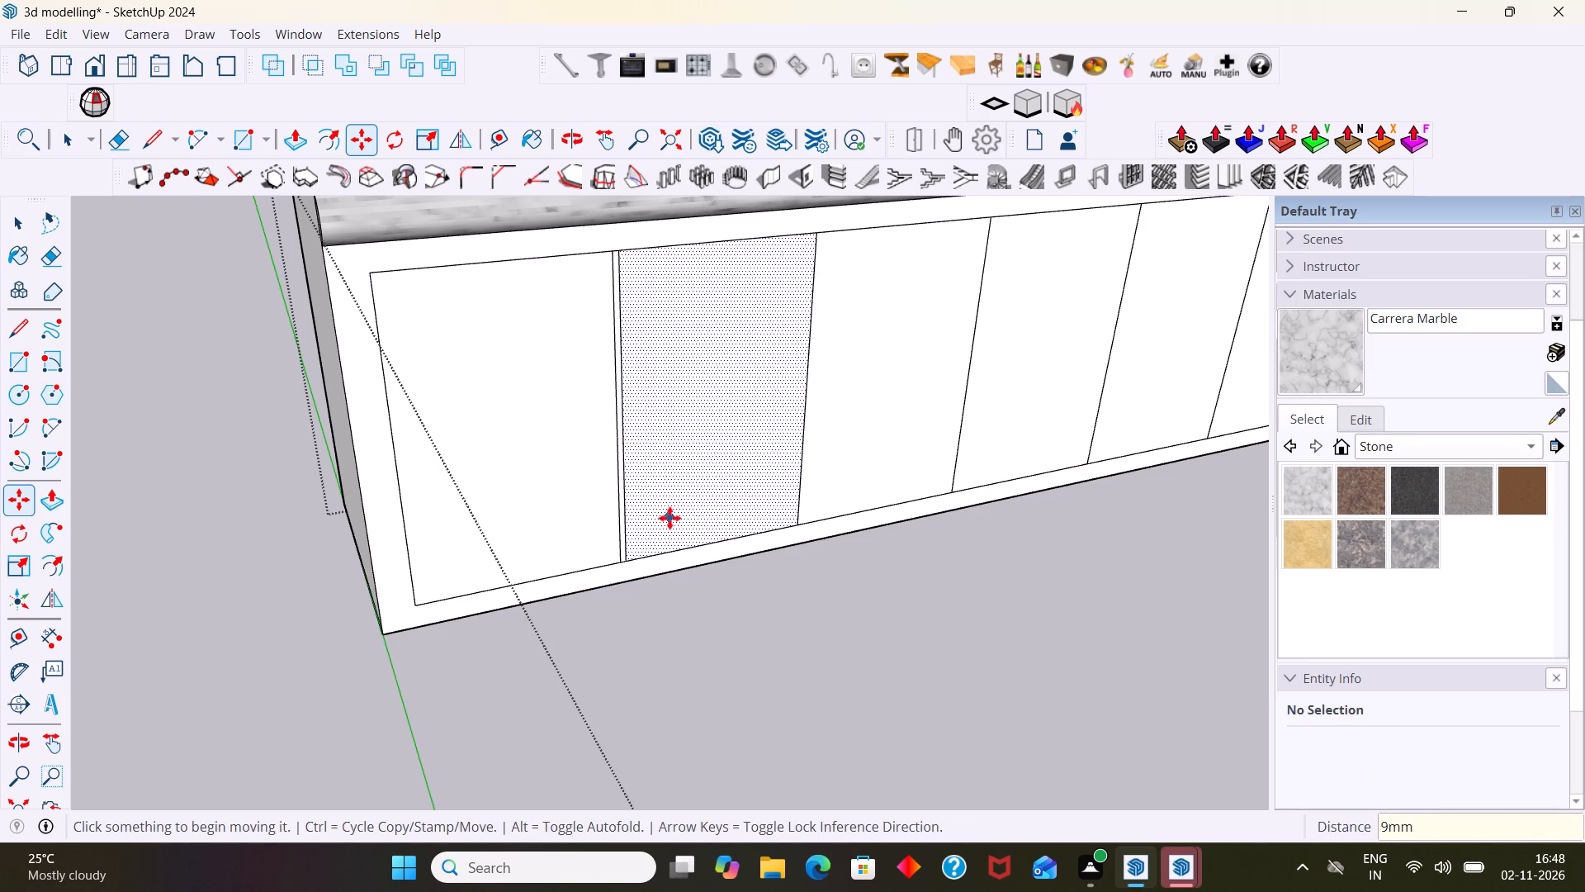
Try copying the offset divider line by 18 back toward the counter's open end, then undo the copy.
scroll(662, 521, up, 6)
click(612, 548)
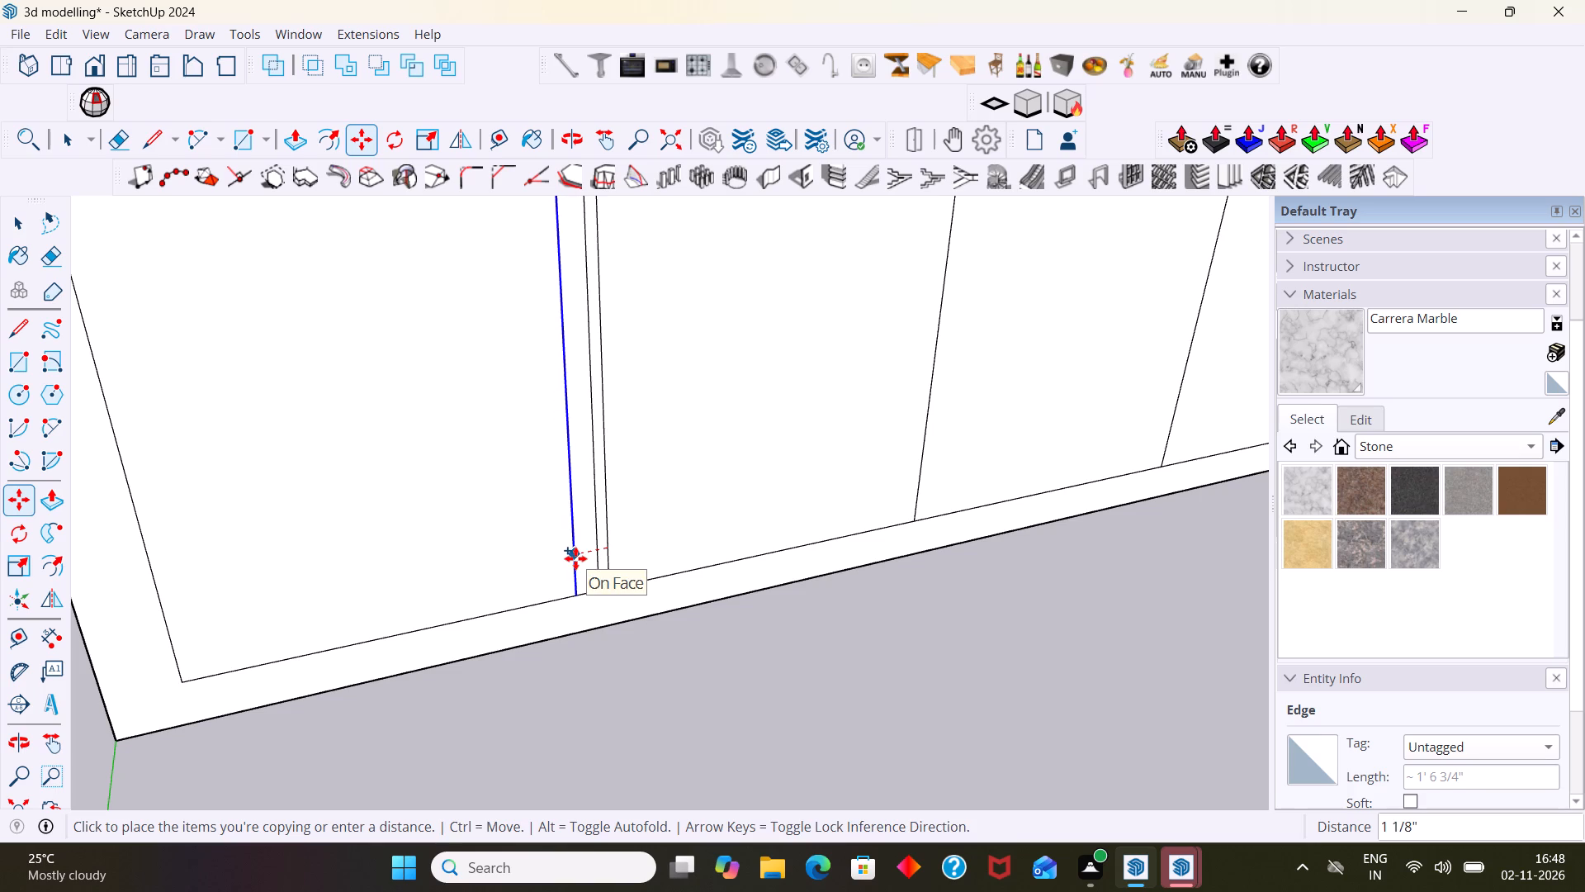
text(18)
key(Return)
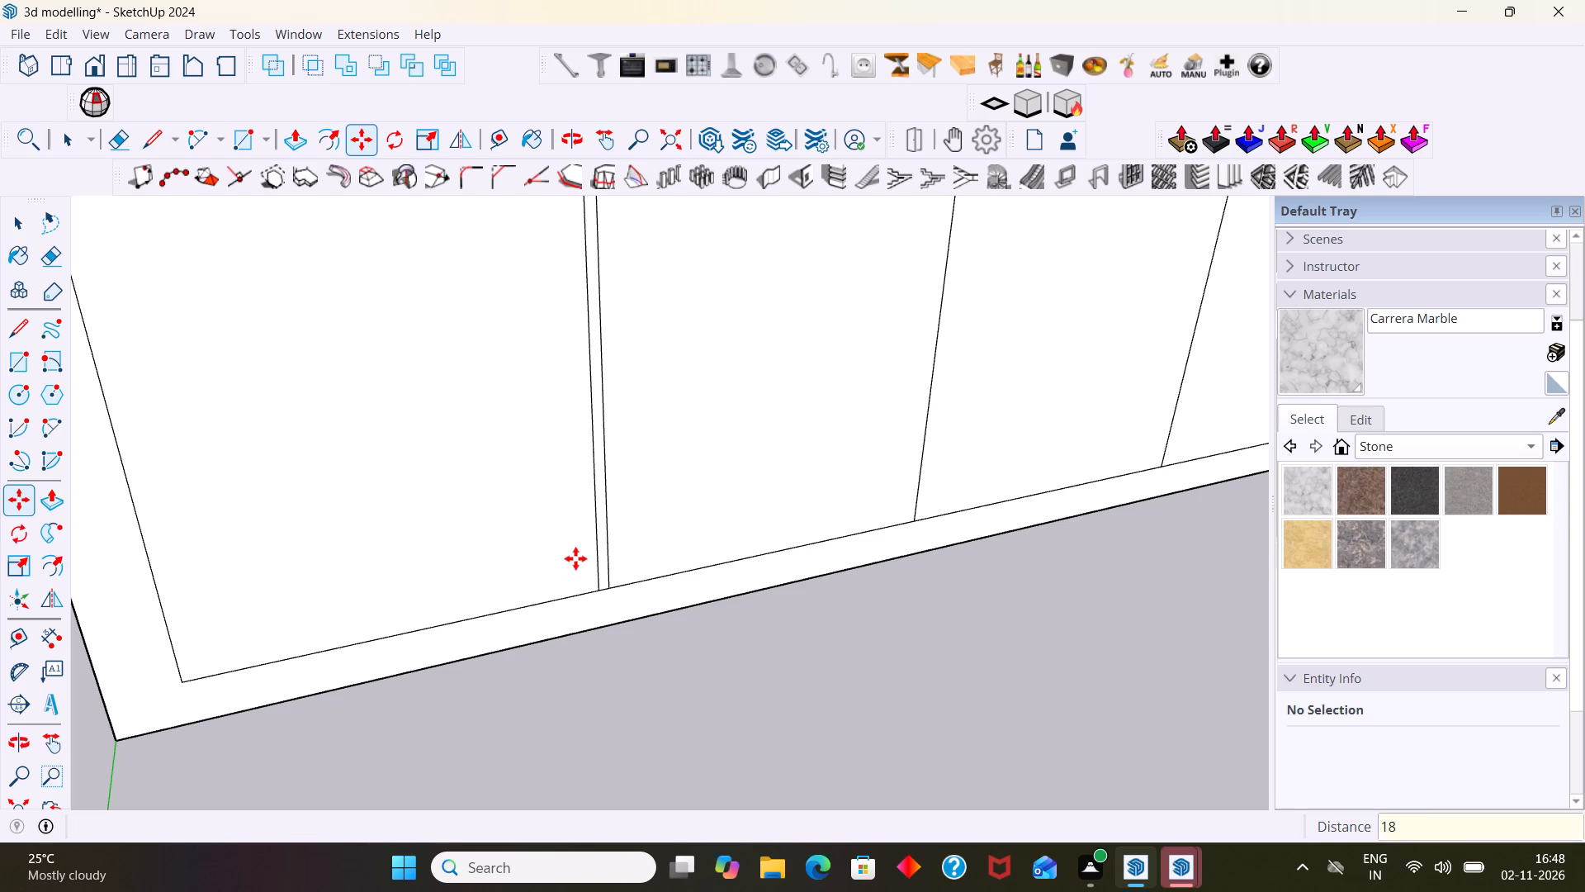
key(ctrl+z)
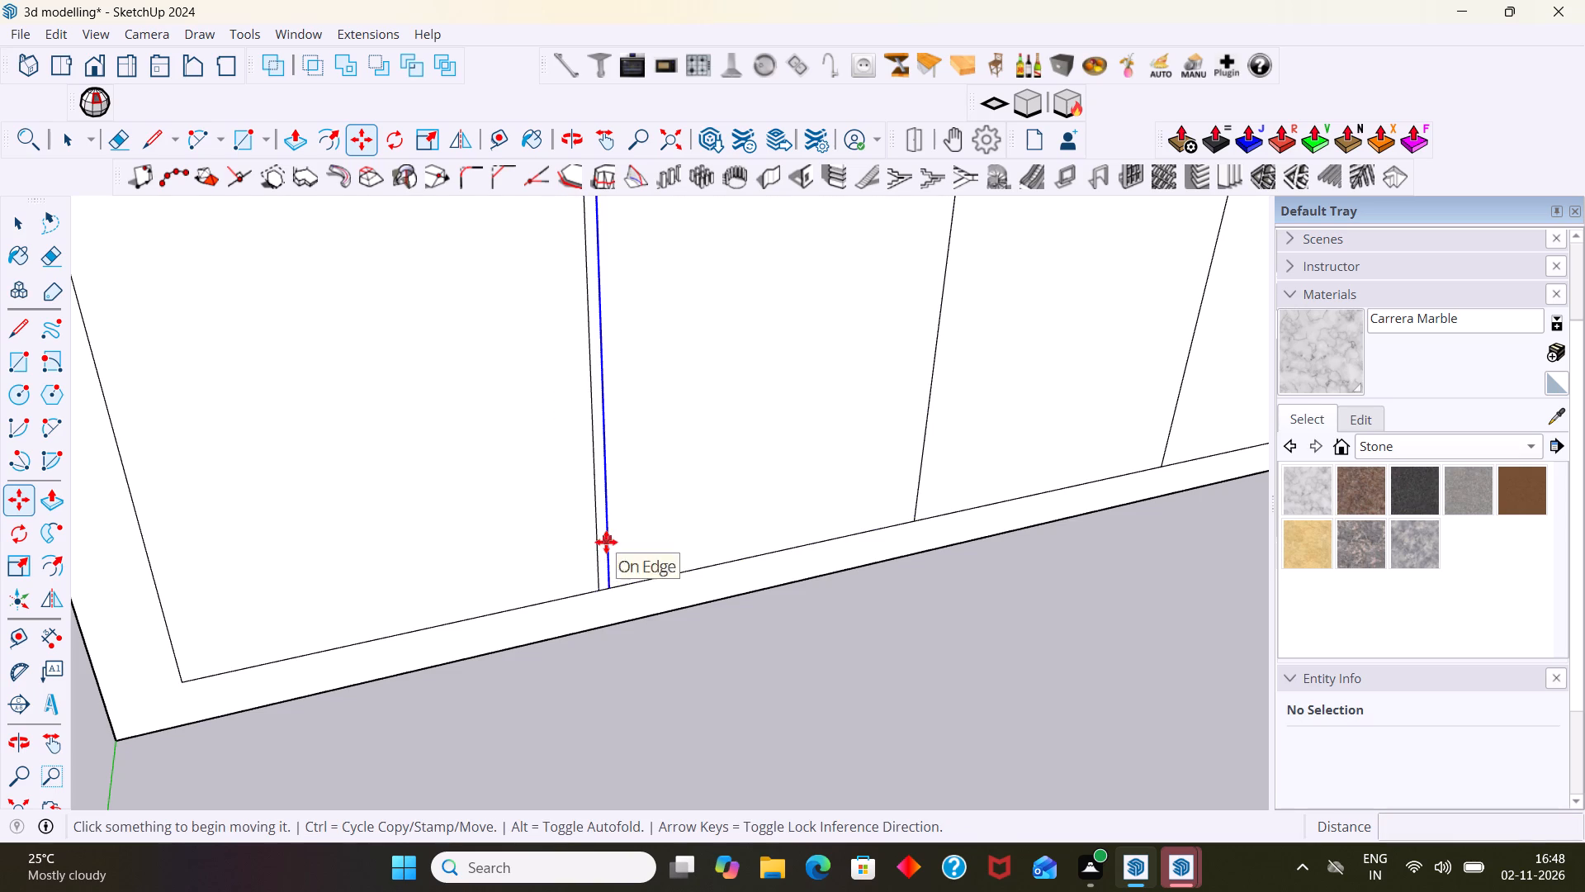
Copy the offset divider line 18 mm back toward the open end, onto the other side of the original divider.
click(606, 542)
text(18mm)
key(Return)
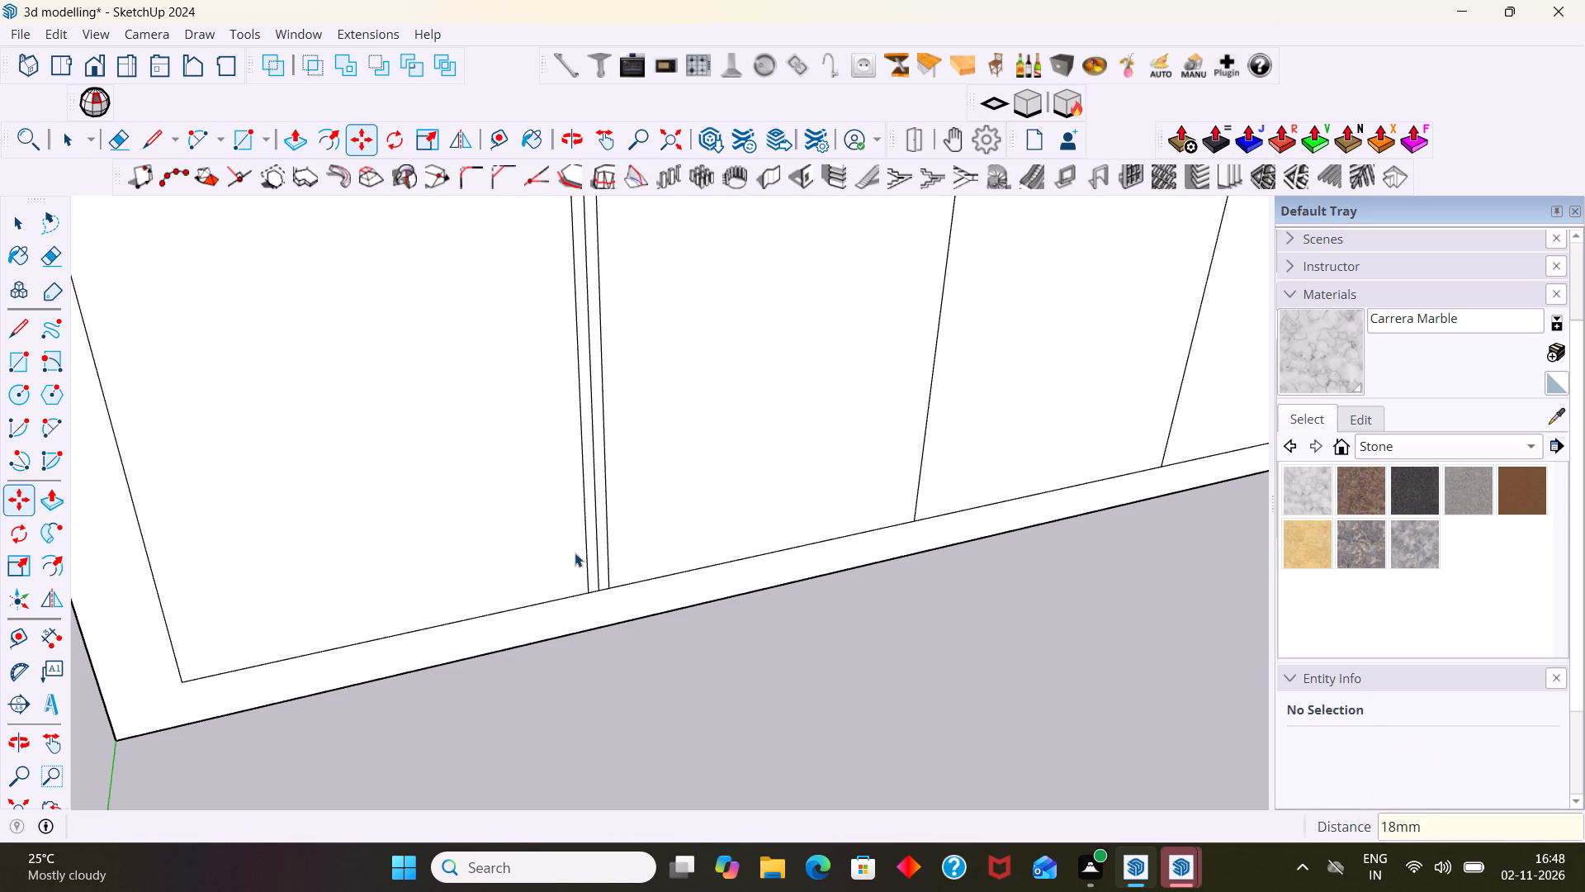
key(space)
Delete the original divider line between its two offset copies near the counter's open end.
scroll(584, 553, down, 7)
middle_drag(584, 600, 581, 647)
scroll(589, 634, up, 4)
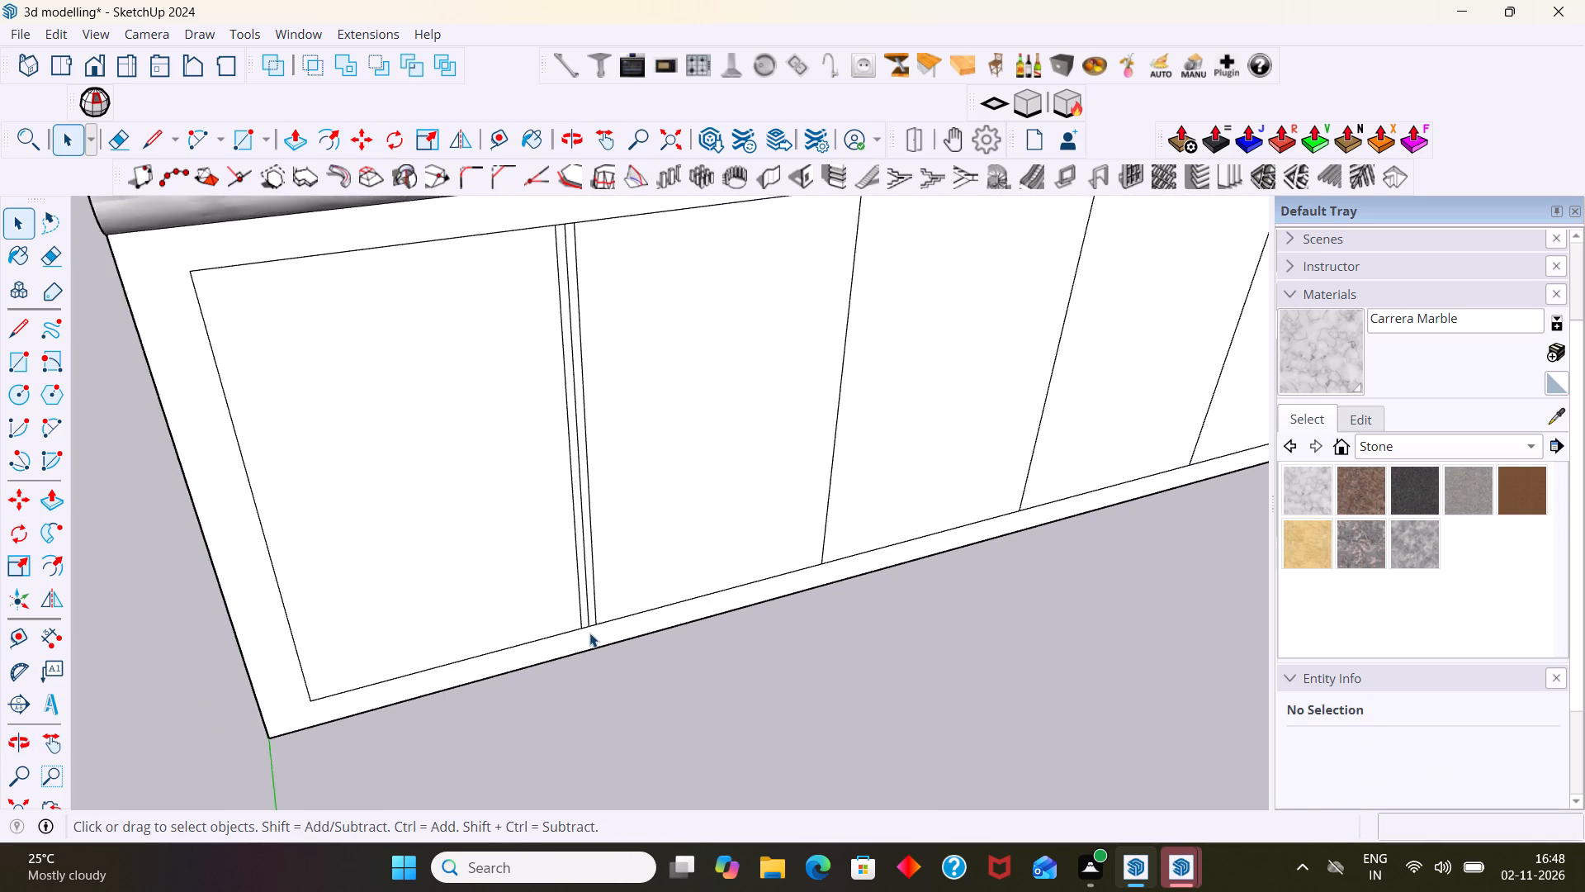
scroll(589, 633, up, 4)
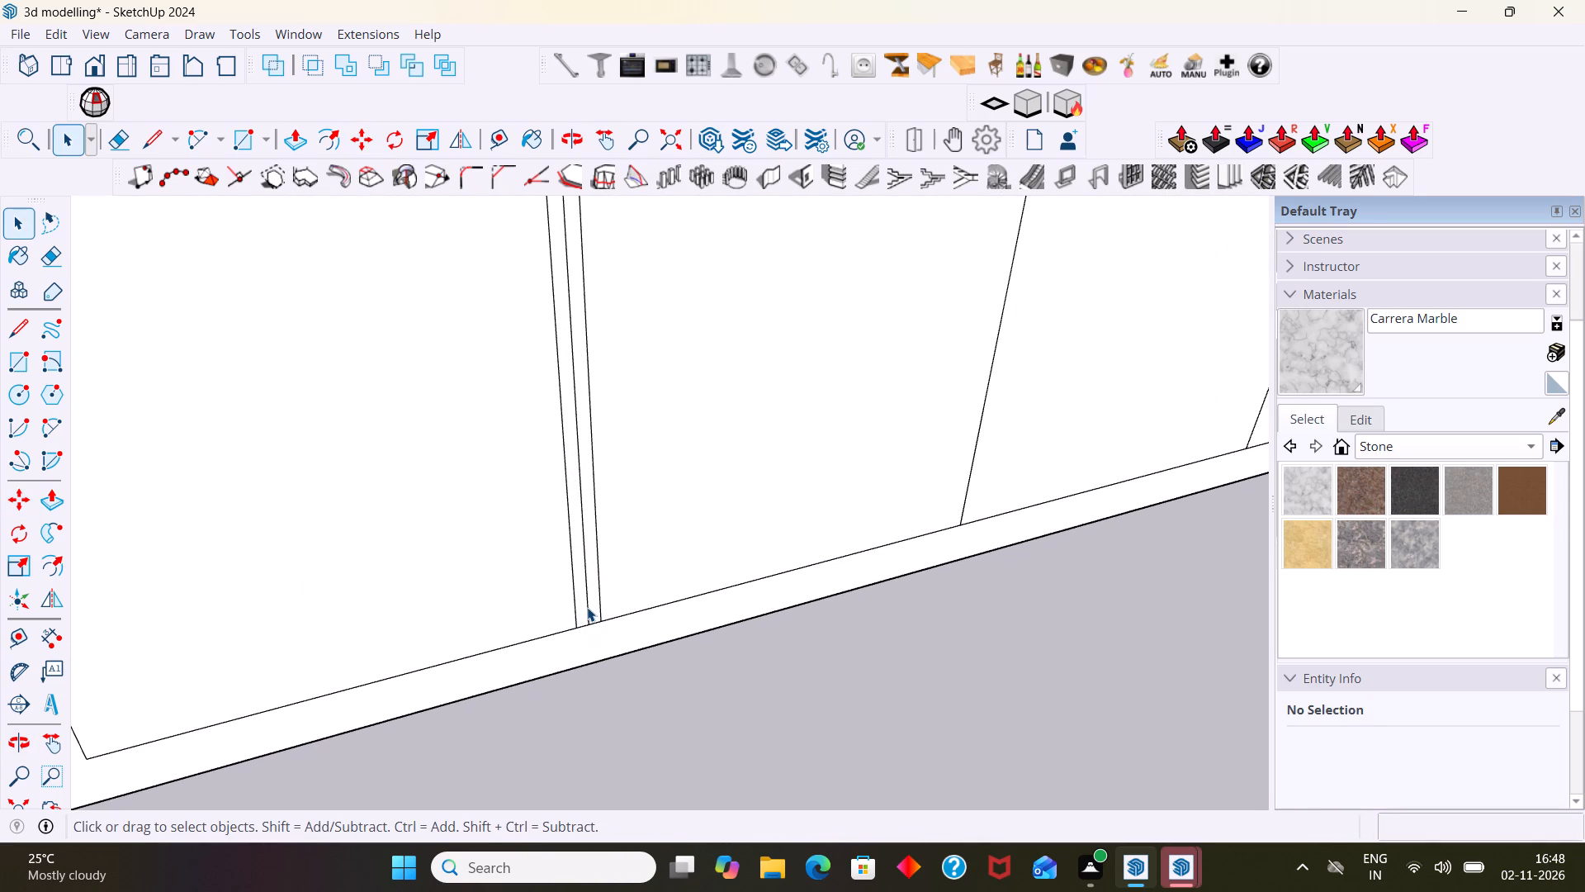
double_click(589, 600)
scroll(589, 600, down, 3)
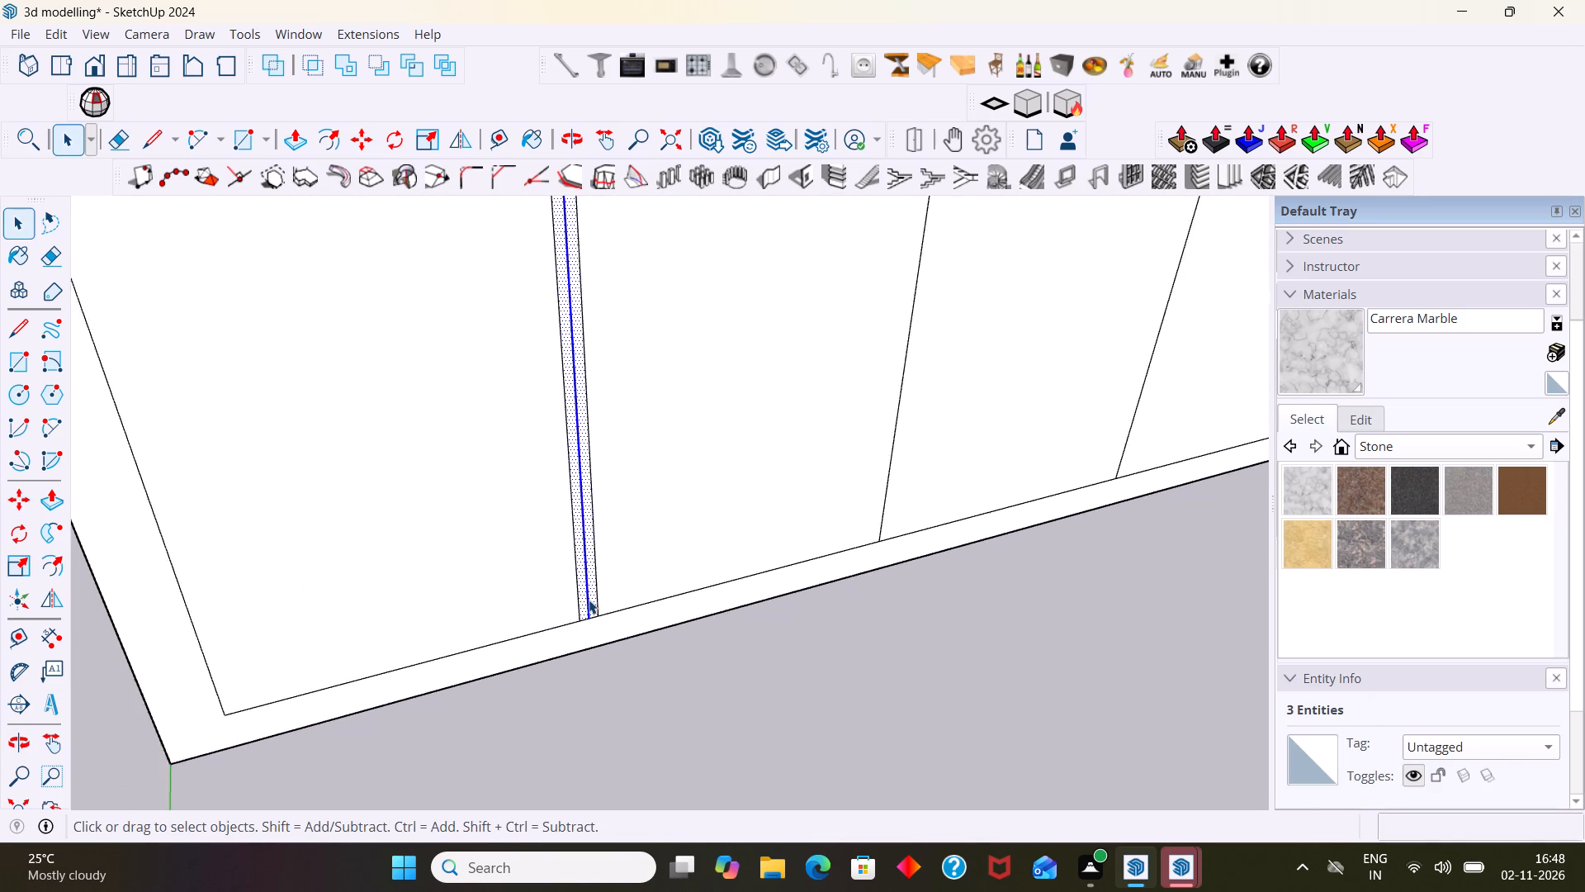
scroll(589, 600, down, 2)
scroll(589, 600, up, 6)
click(585, 602)
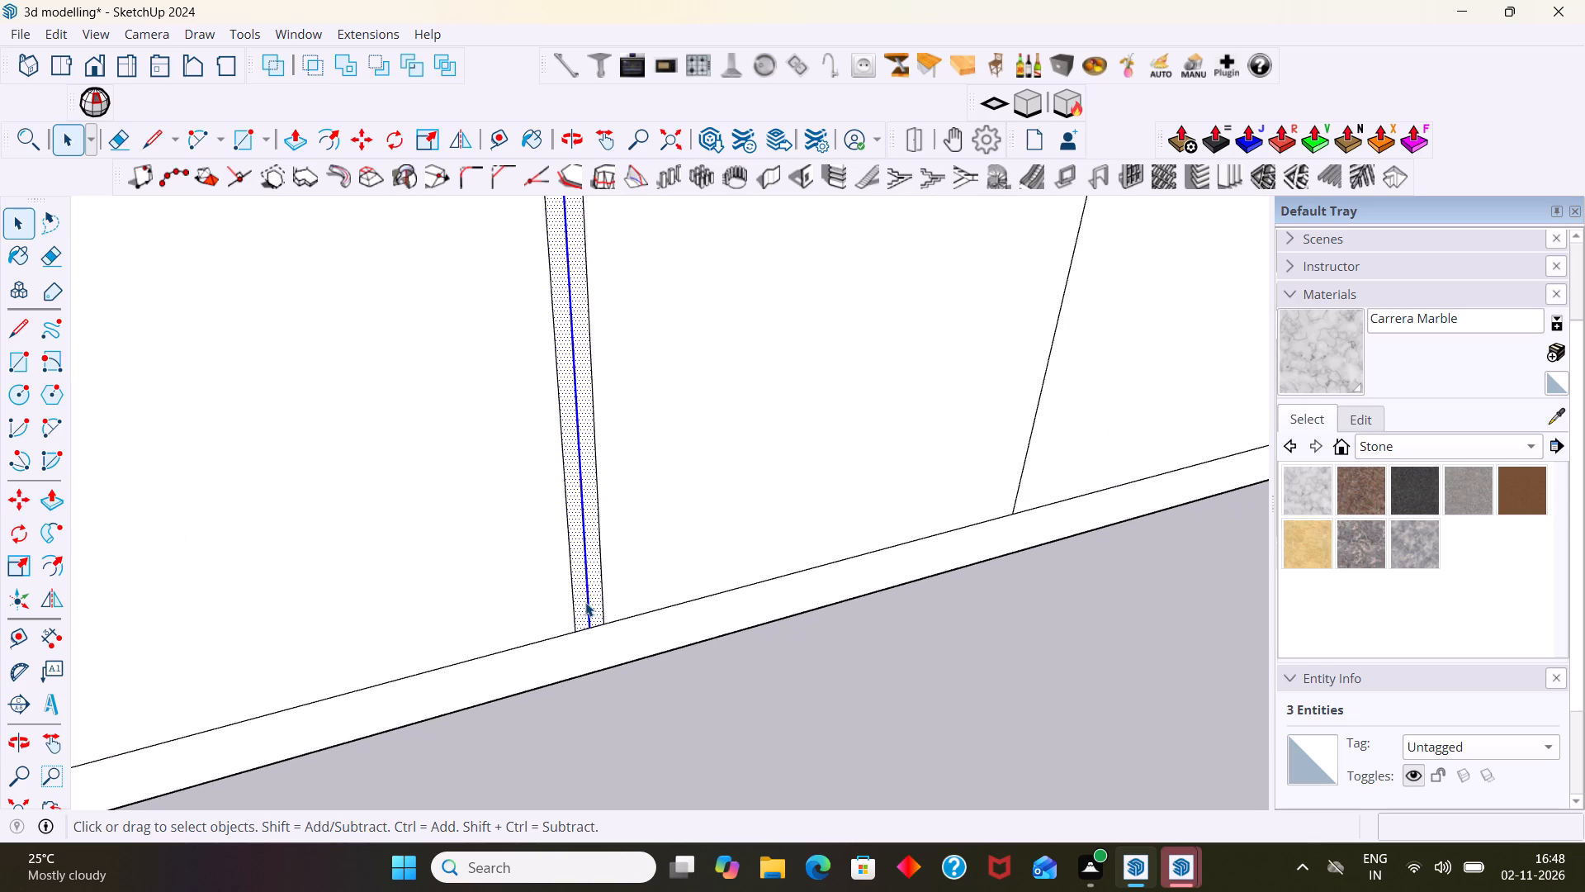
click(587, 605)
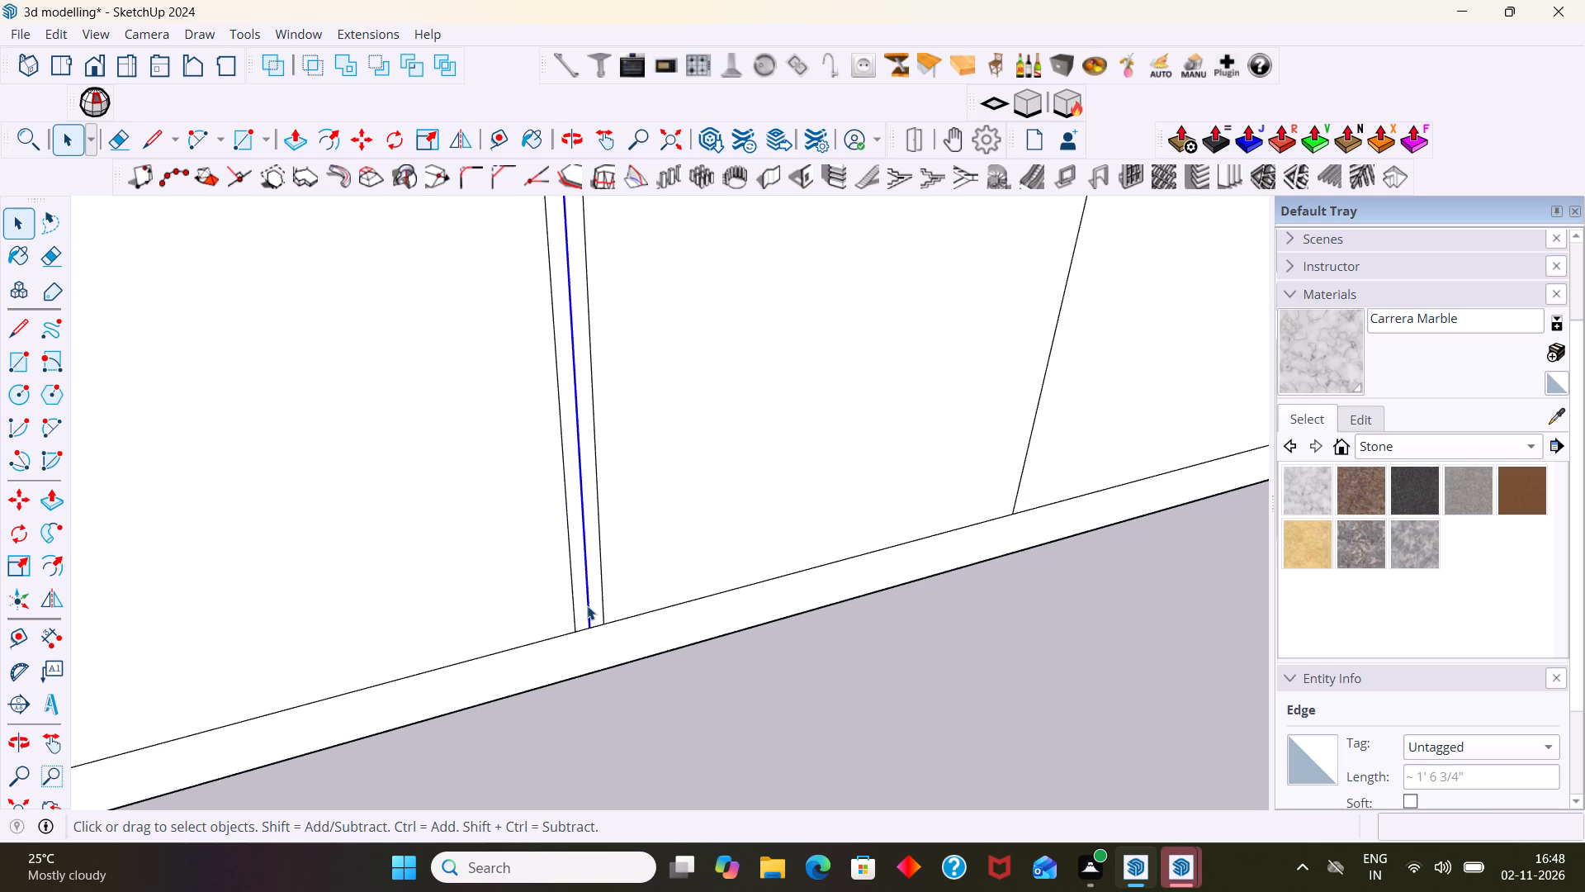
key(Delete)
Group the narrow strip face near the open end together with its bounding edges.
double_click(587, 605)
scroll(587, 605, down, 5)
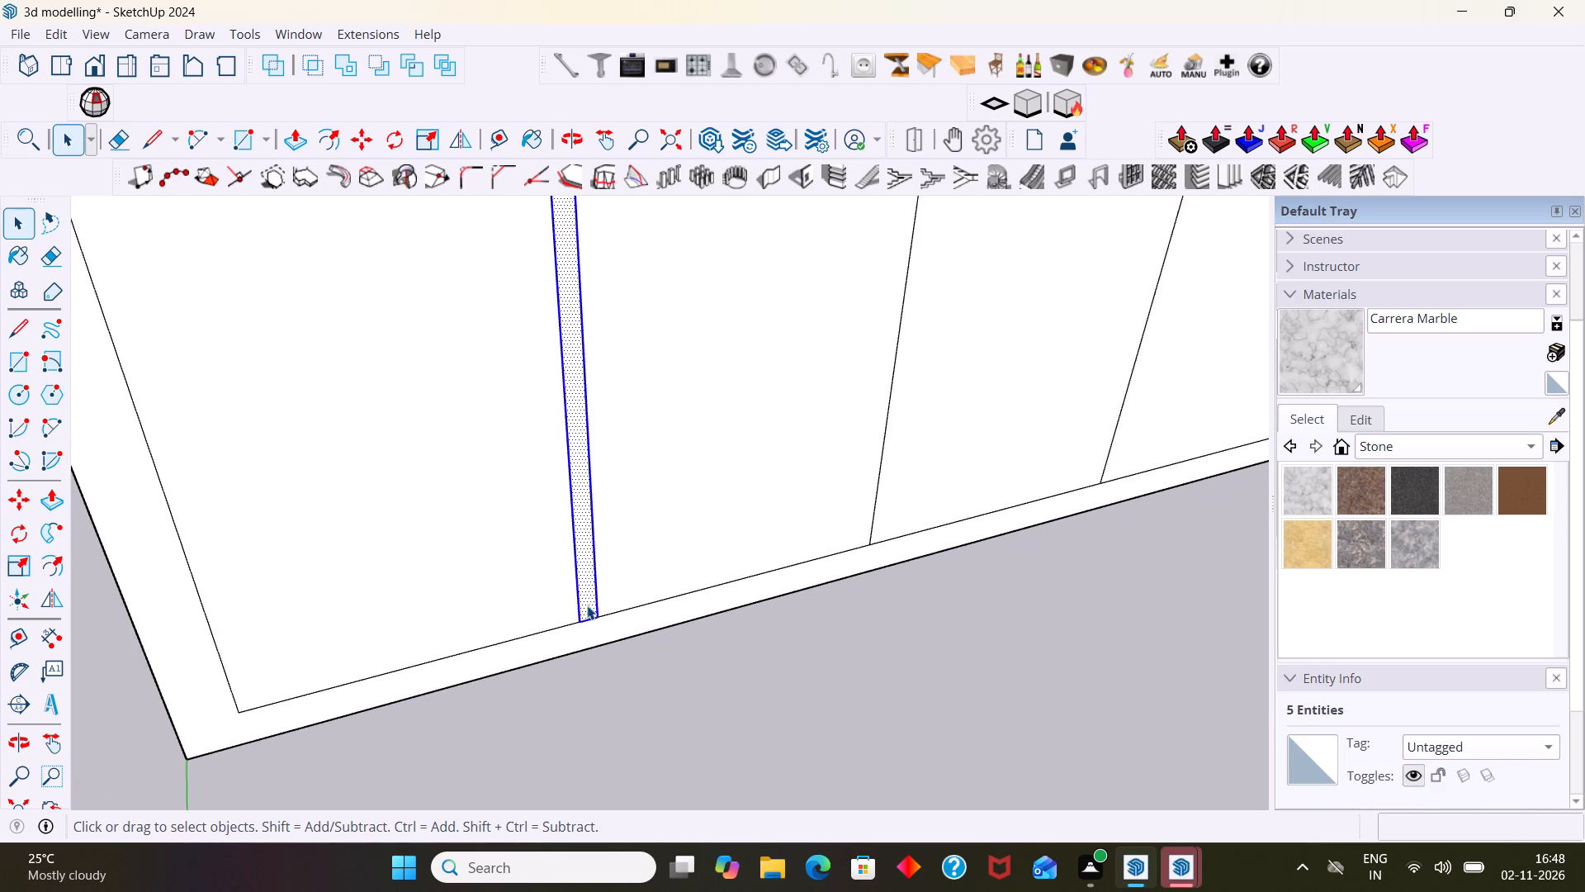
scroll(587, 605, down, 2)
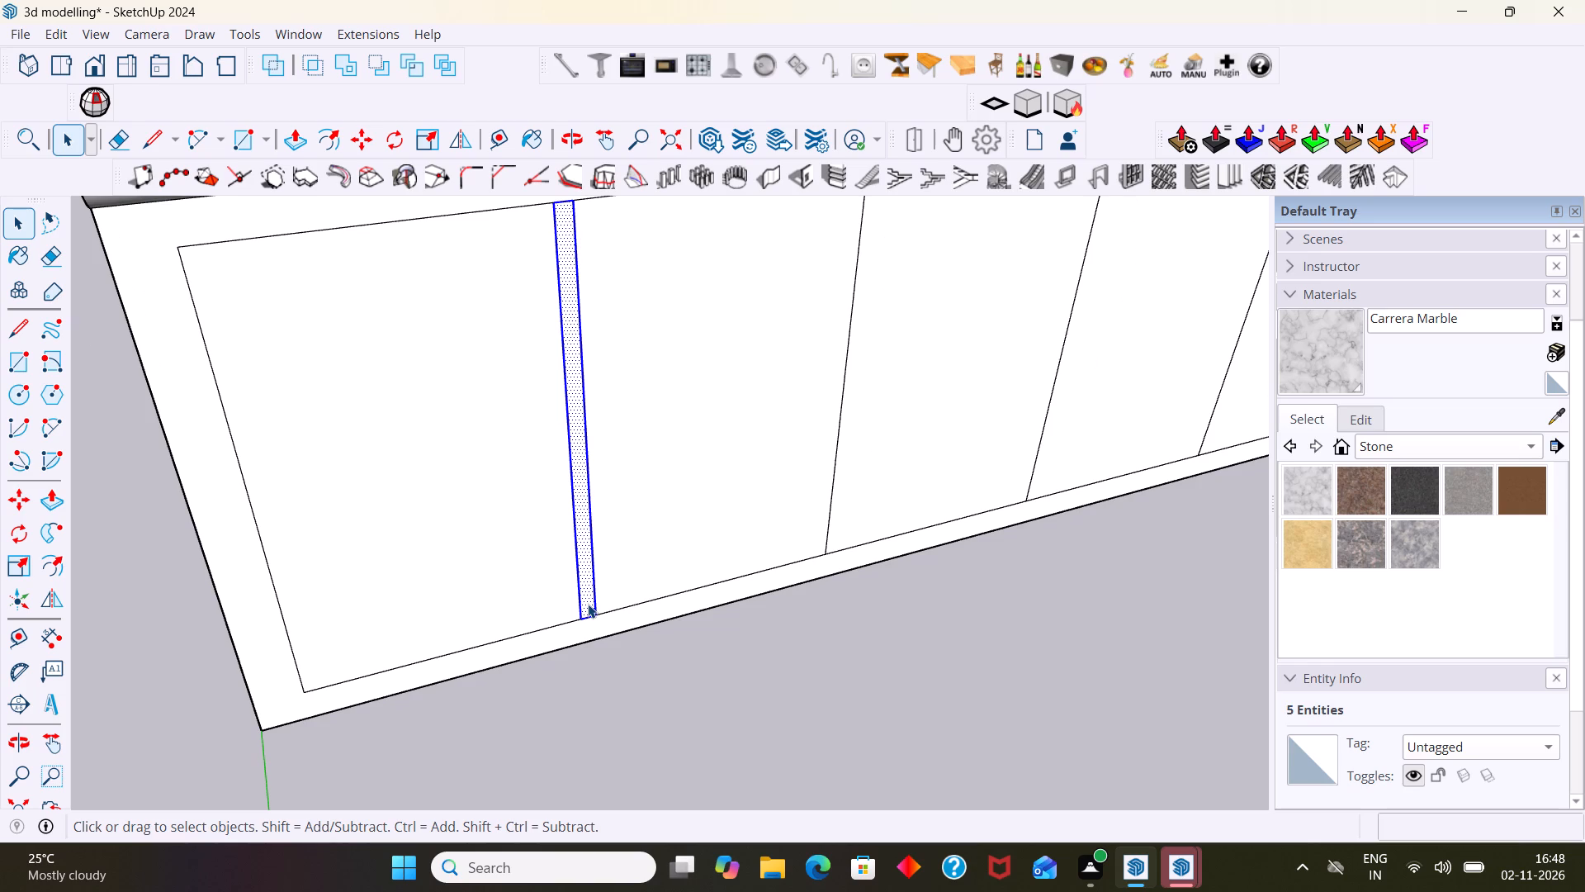
right_click(588, 604)
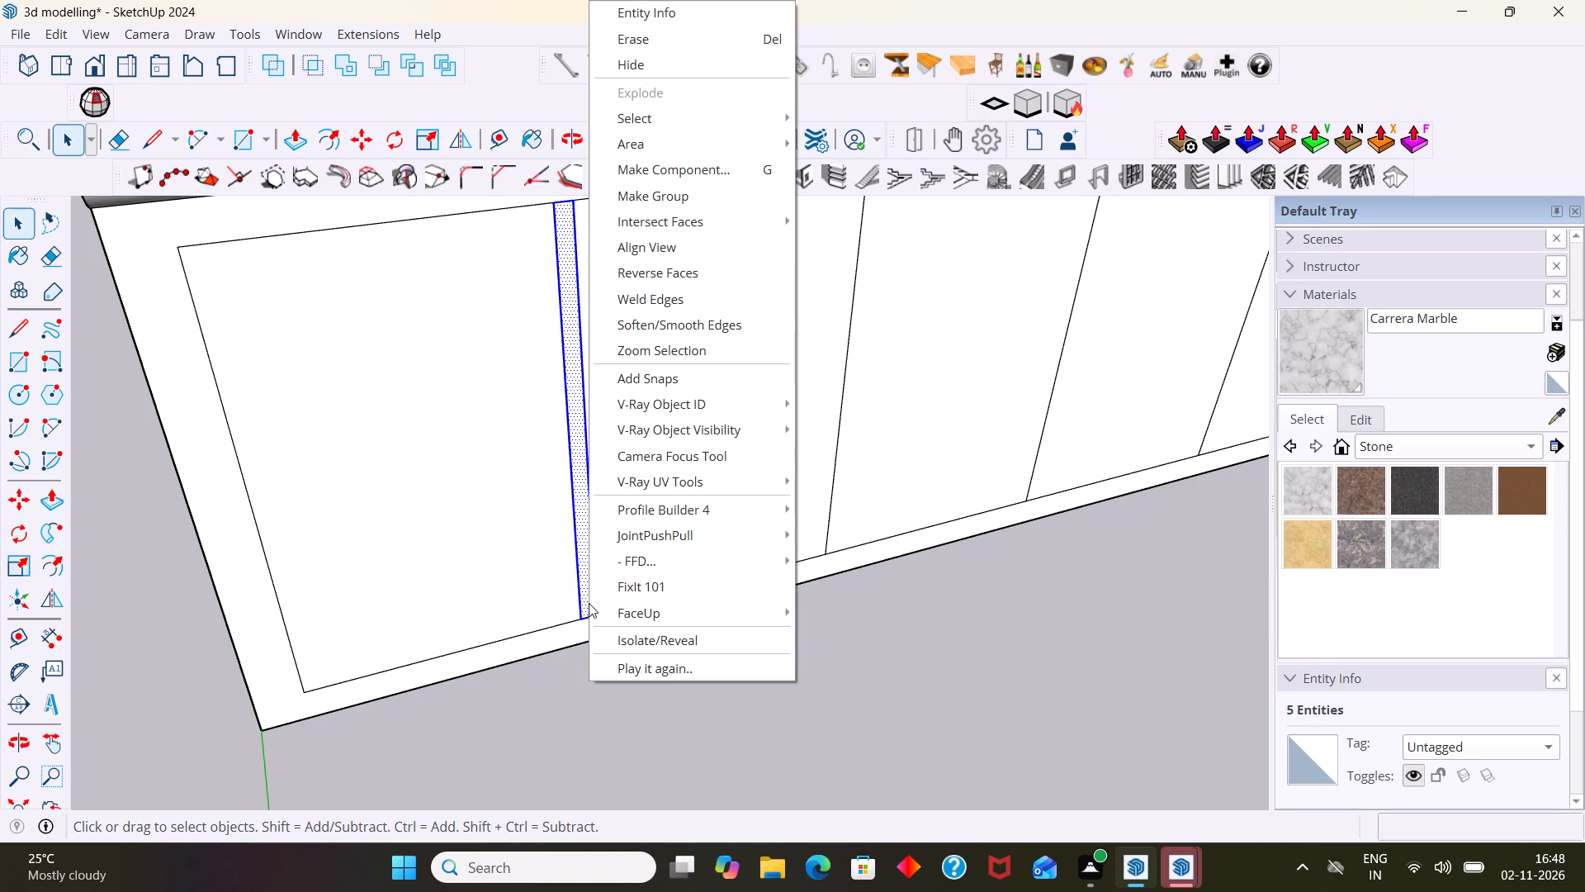
click(698, 200)
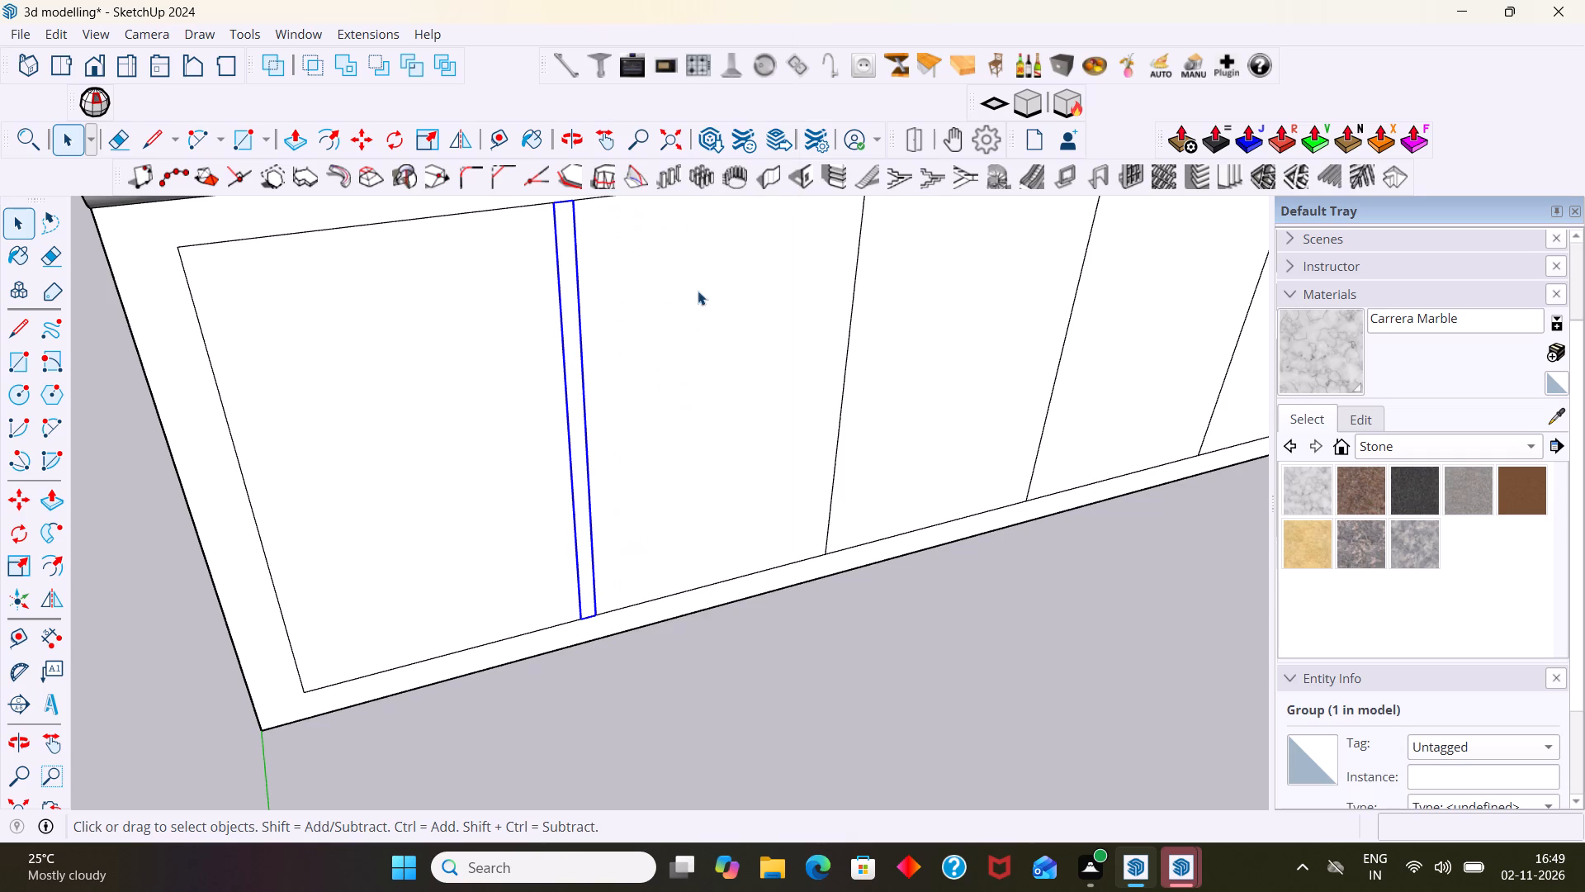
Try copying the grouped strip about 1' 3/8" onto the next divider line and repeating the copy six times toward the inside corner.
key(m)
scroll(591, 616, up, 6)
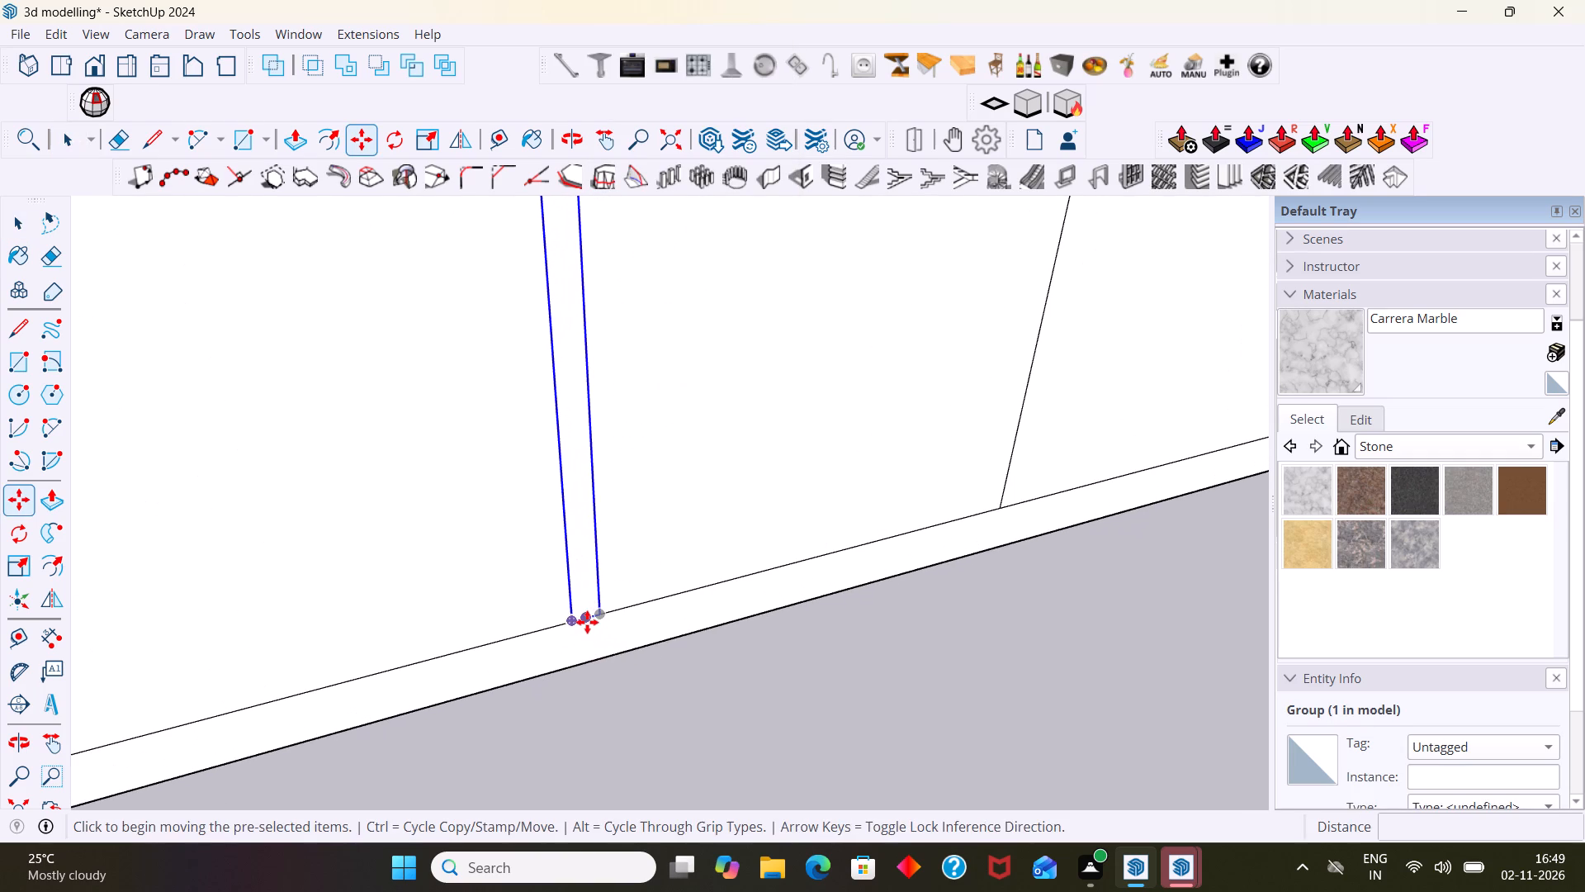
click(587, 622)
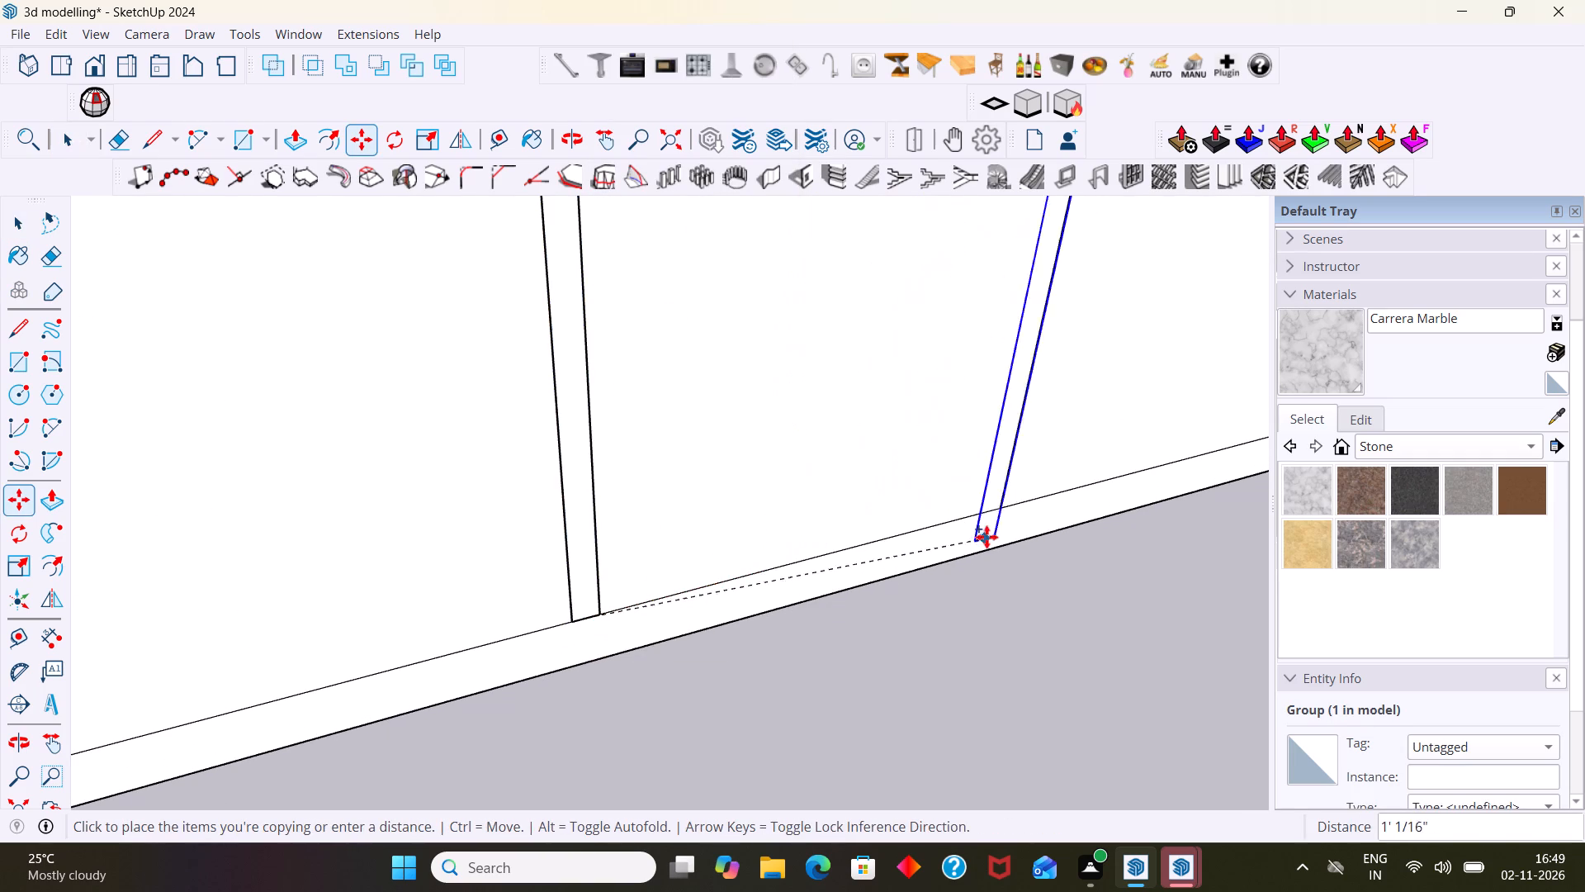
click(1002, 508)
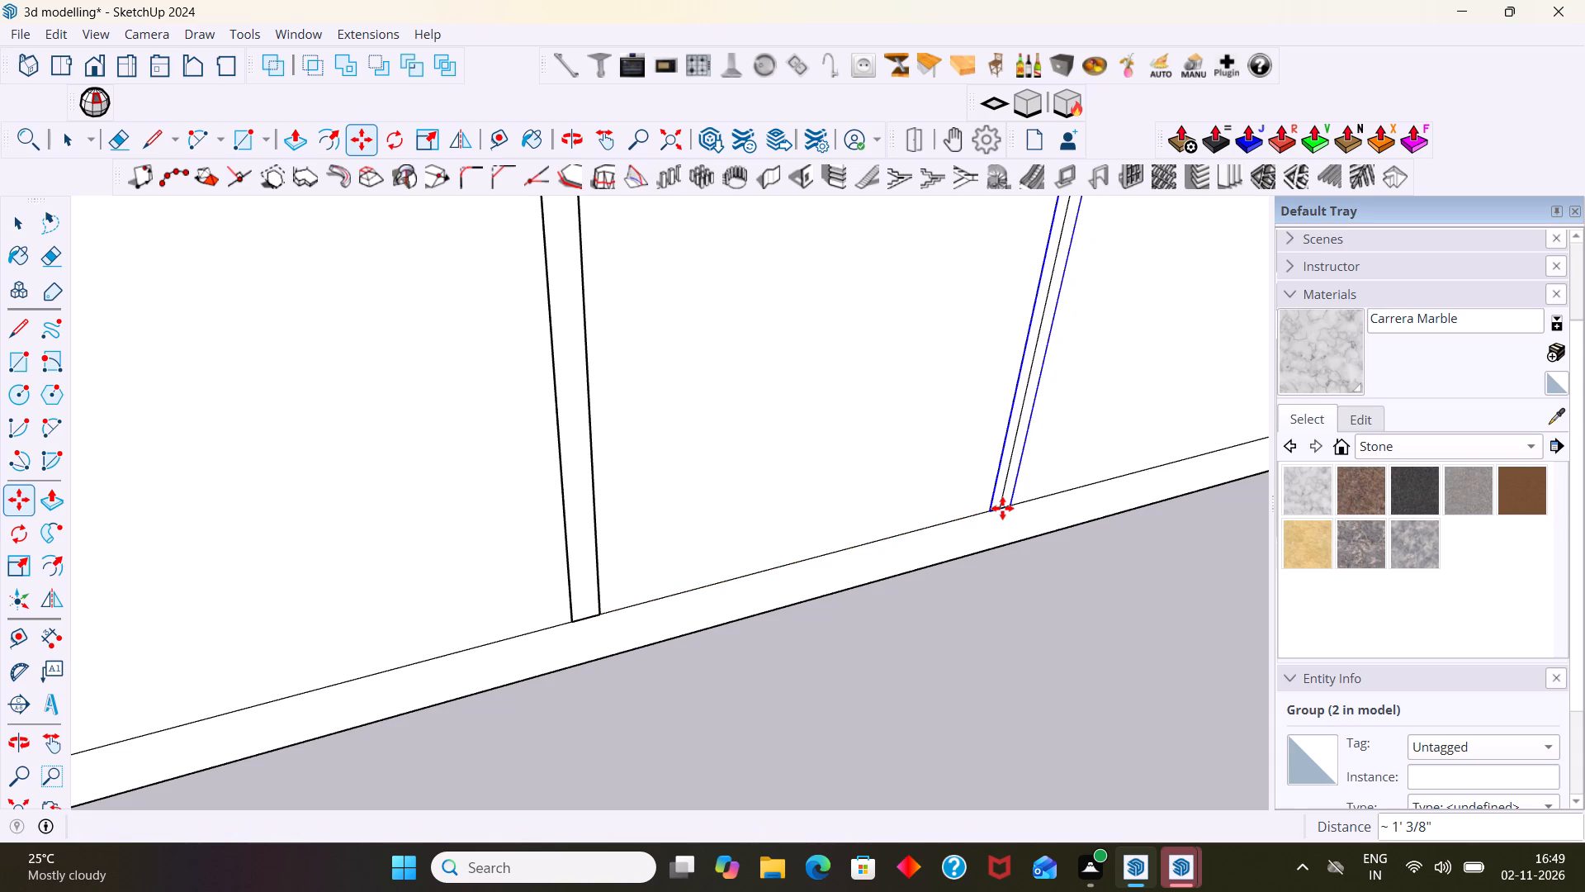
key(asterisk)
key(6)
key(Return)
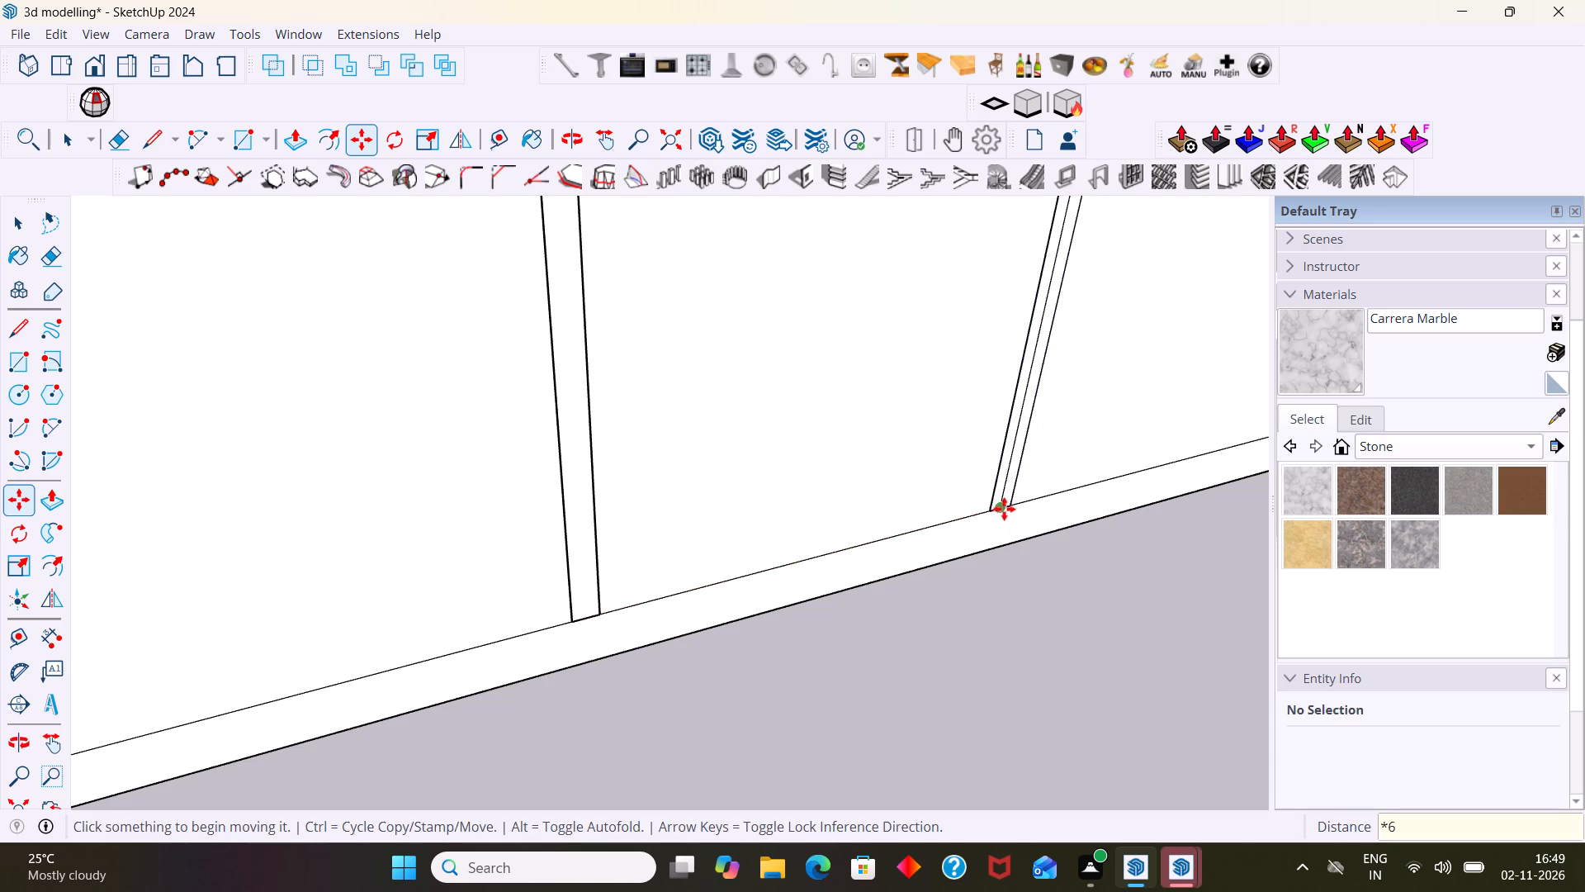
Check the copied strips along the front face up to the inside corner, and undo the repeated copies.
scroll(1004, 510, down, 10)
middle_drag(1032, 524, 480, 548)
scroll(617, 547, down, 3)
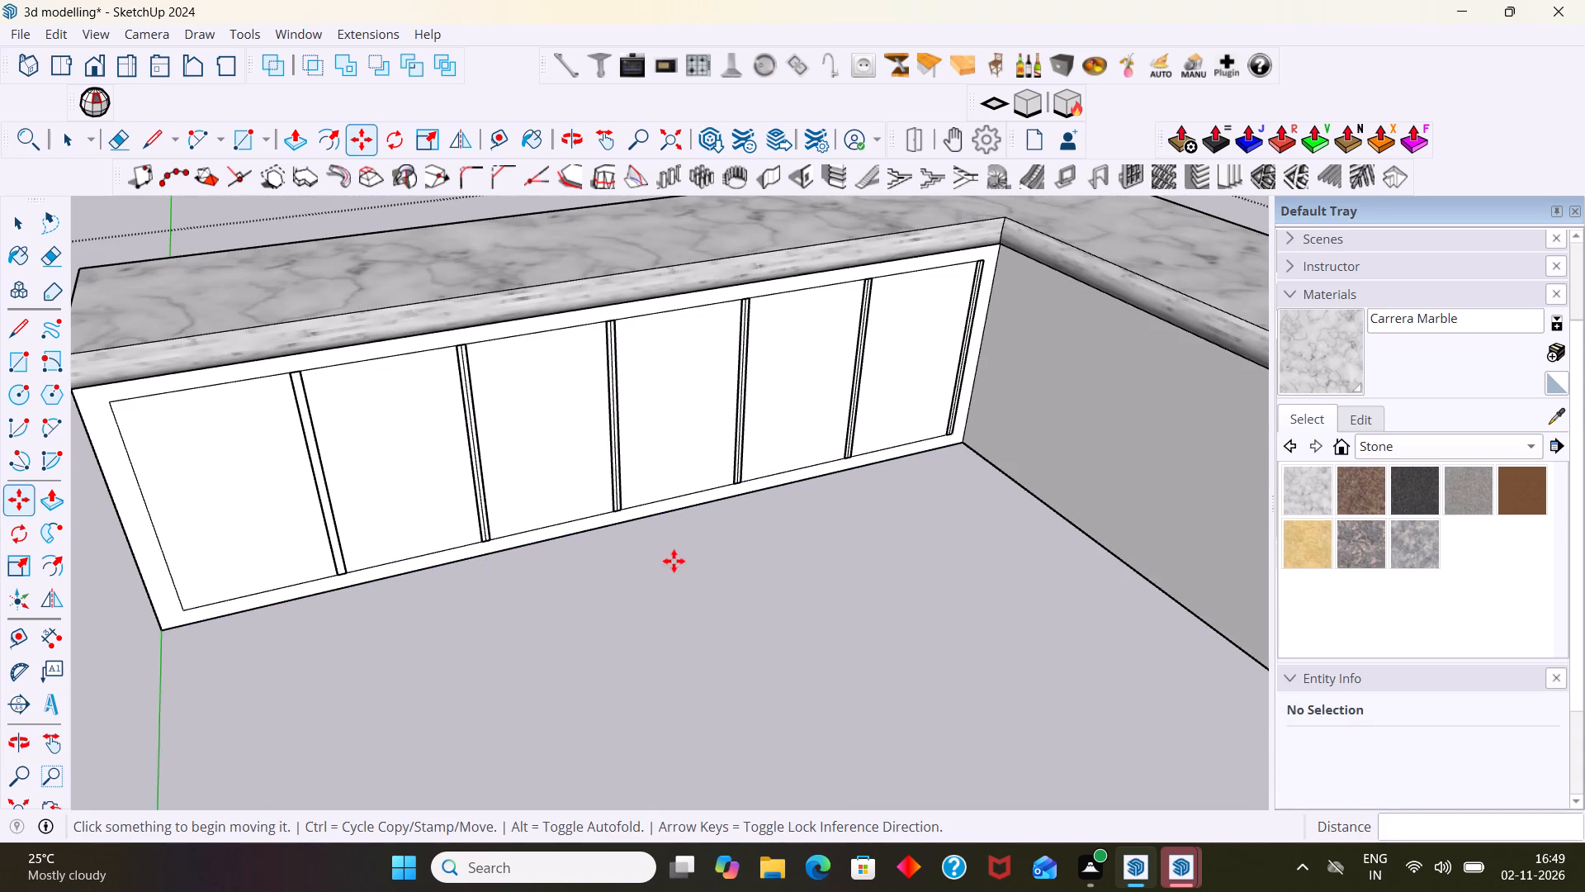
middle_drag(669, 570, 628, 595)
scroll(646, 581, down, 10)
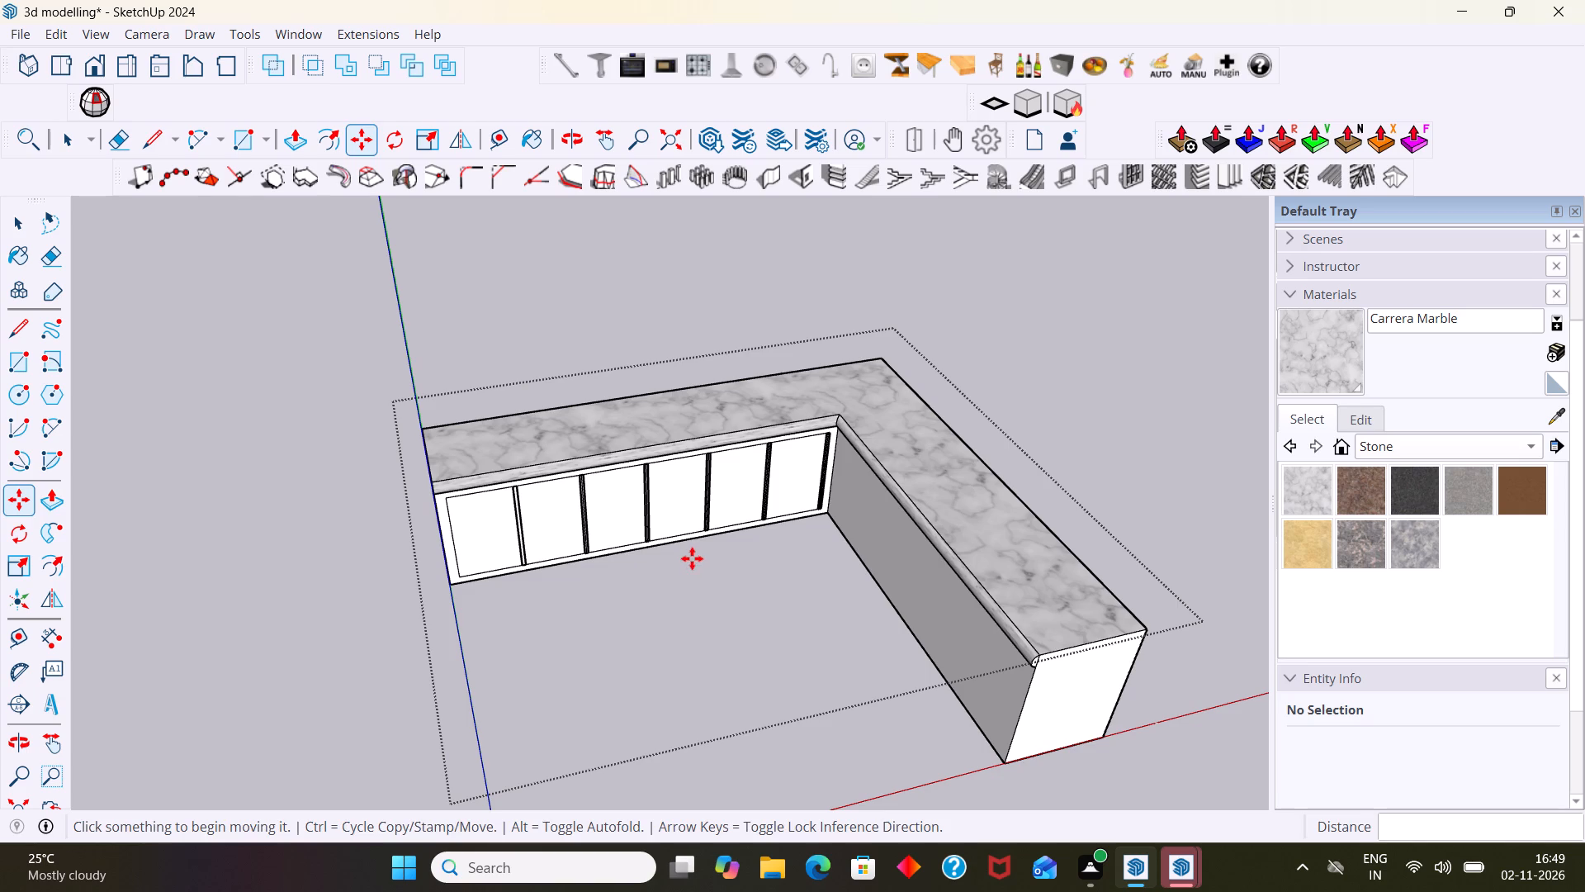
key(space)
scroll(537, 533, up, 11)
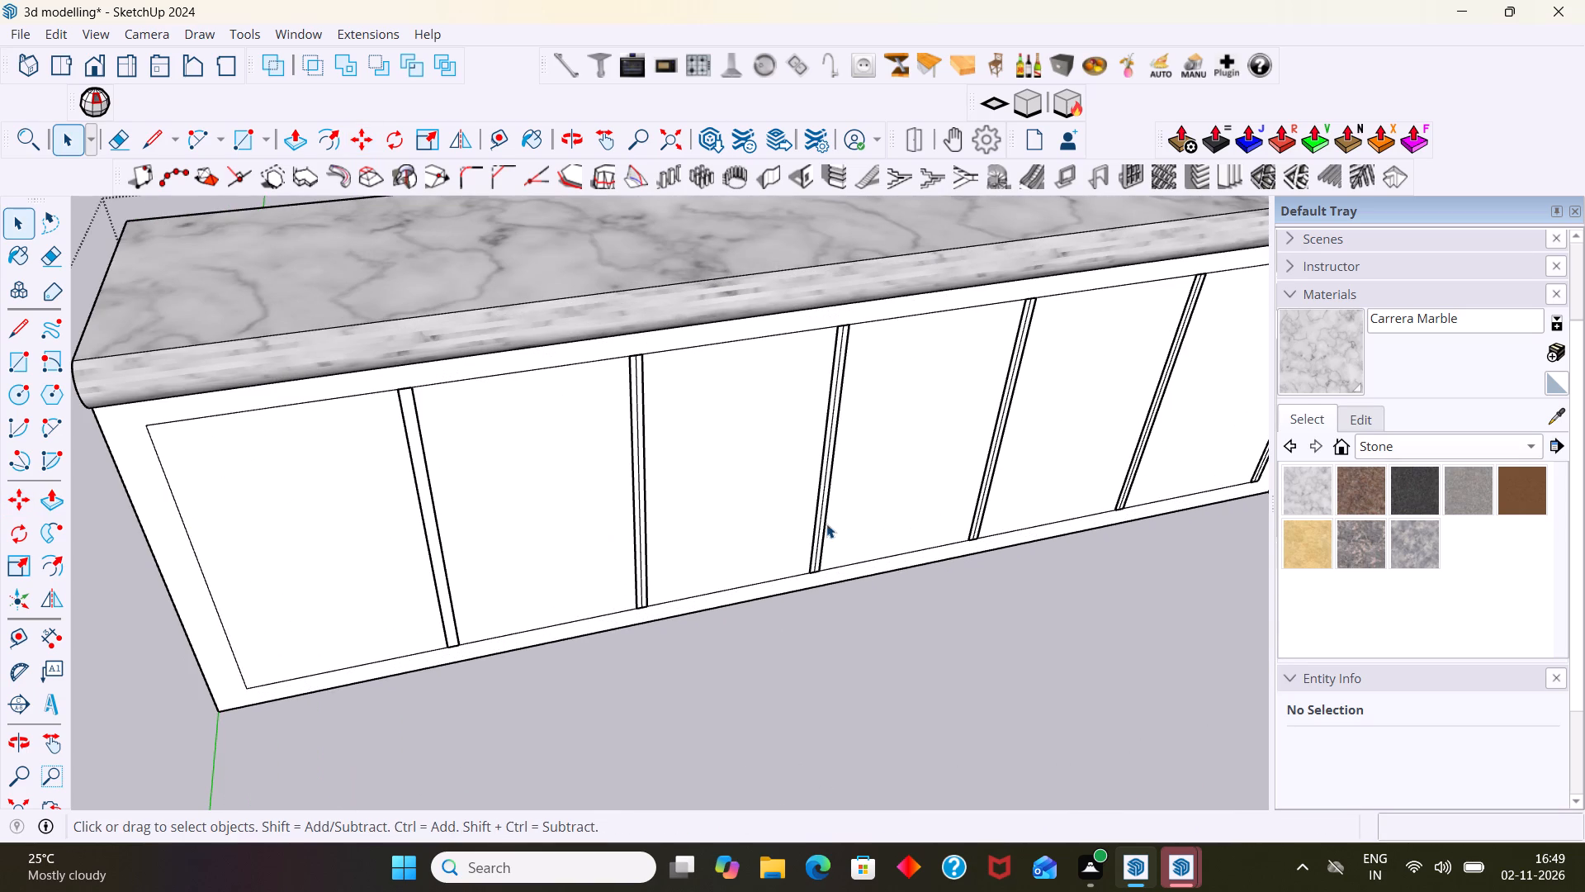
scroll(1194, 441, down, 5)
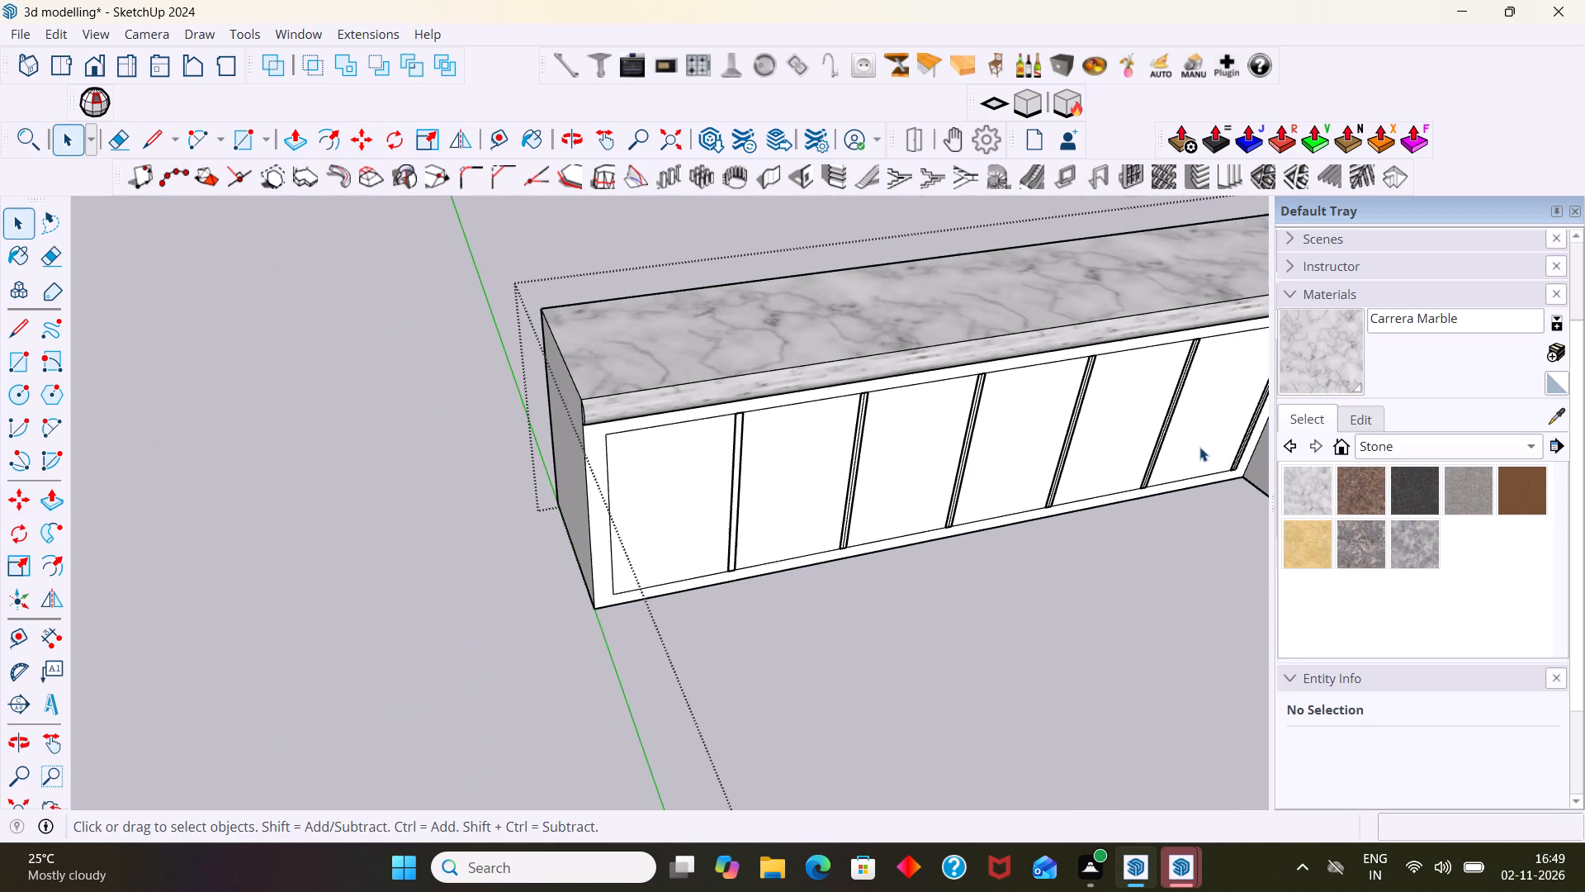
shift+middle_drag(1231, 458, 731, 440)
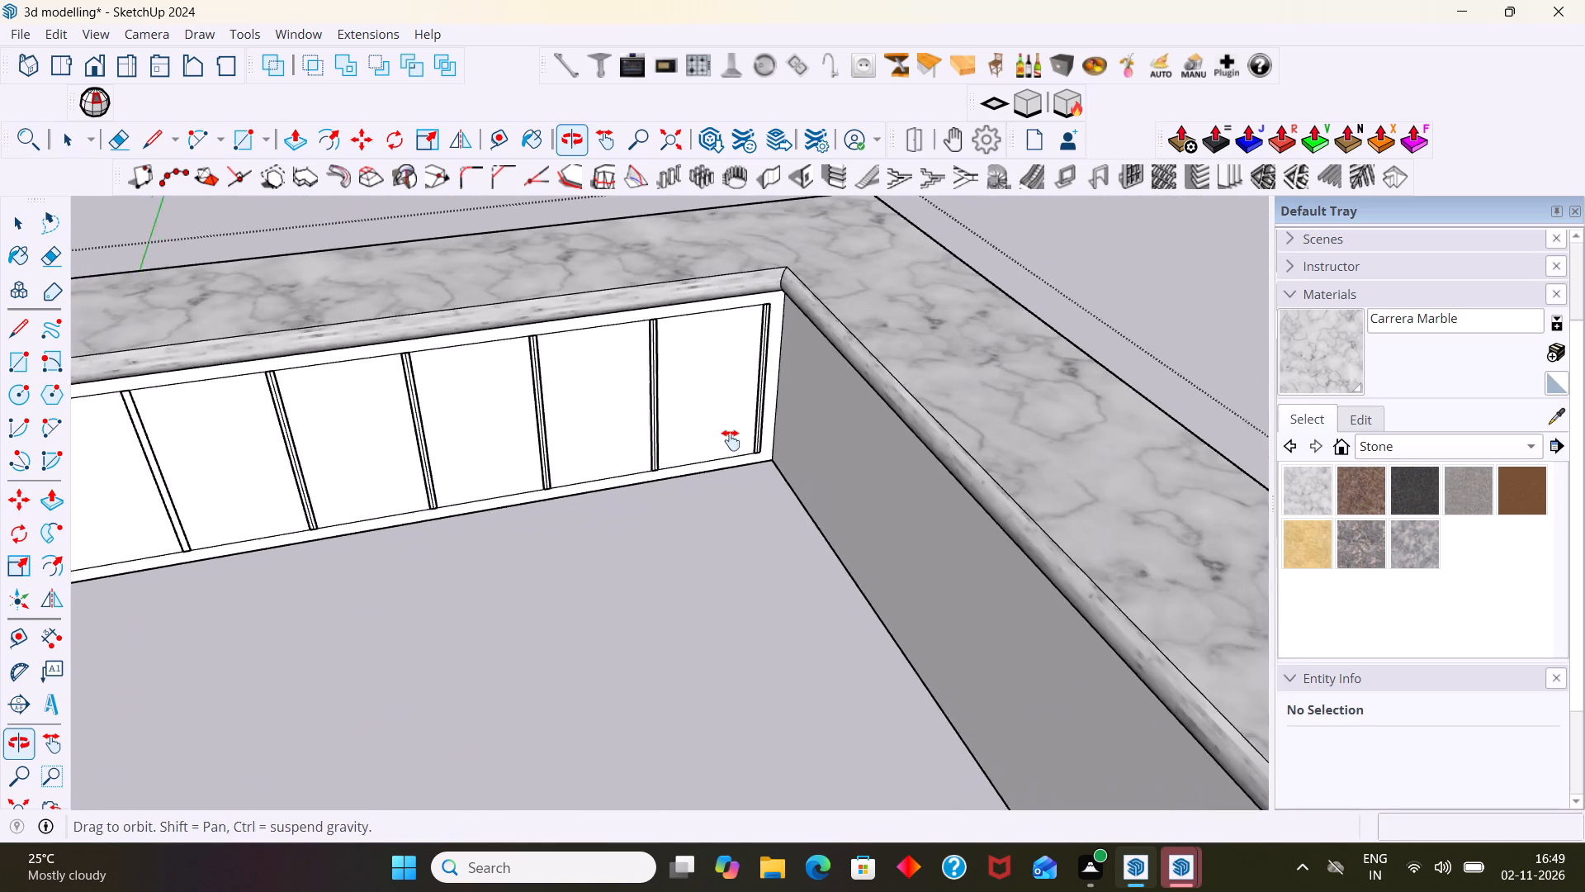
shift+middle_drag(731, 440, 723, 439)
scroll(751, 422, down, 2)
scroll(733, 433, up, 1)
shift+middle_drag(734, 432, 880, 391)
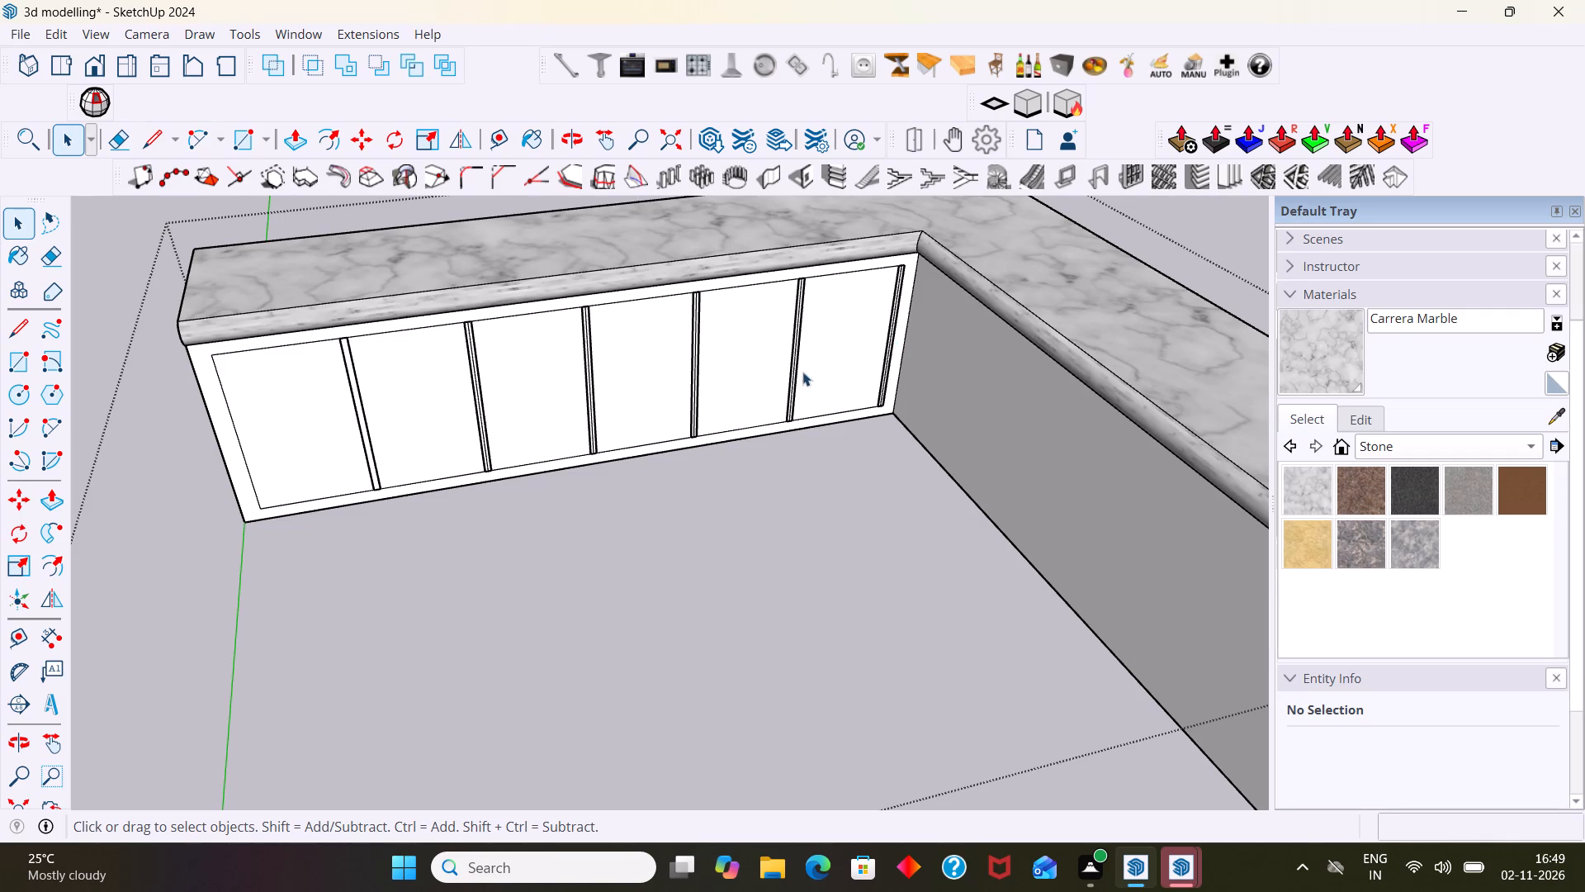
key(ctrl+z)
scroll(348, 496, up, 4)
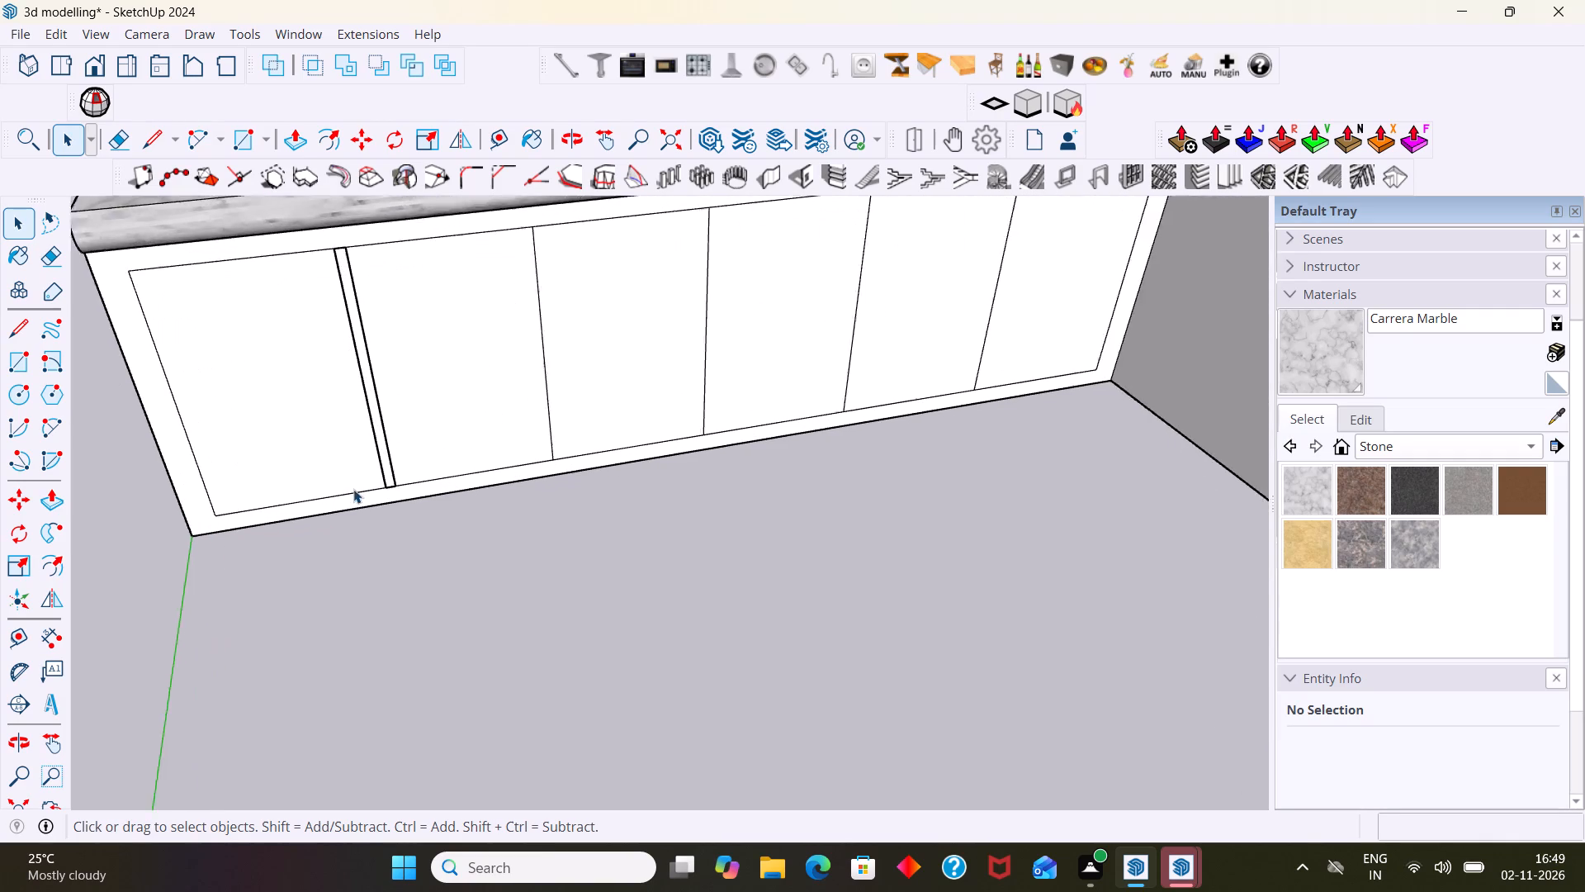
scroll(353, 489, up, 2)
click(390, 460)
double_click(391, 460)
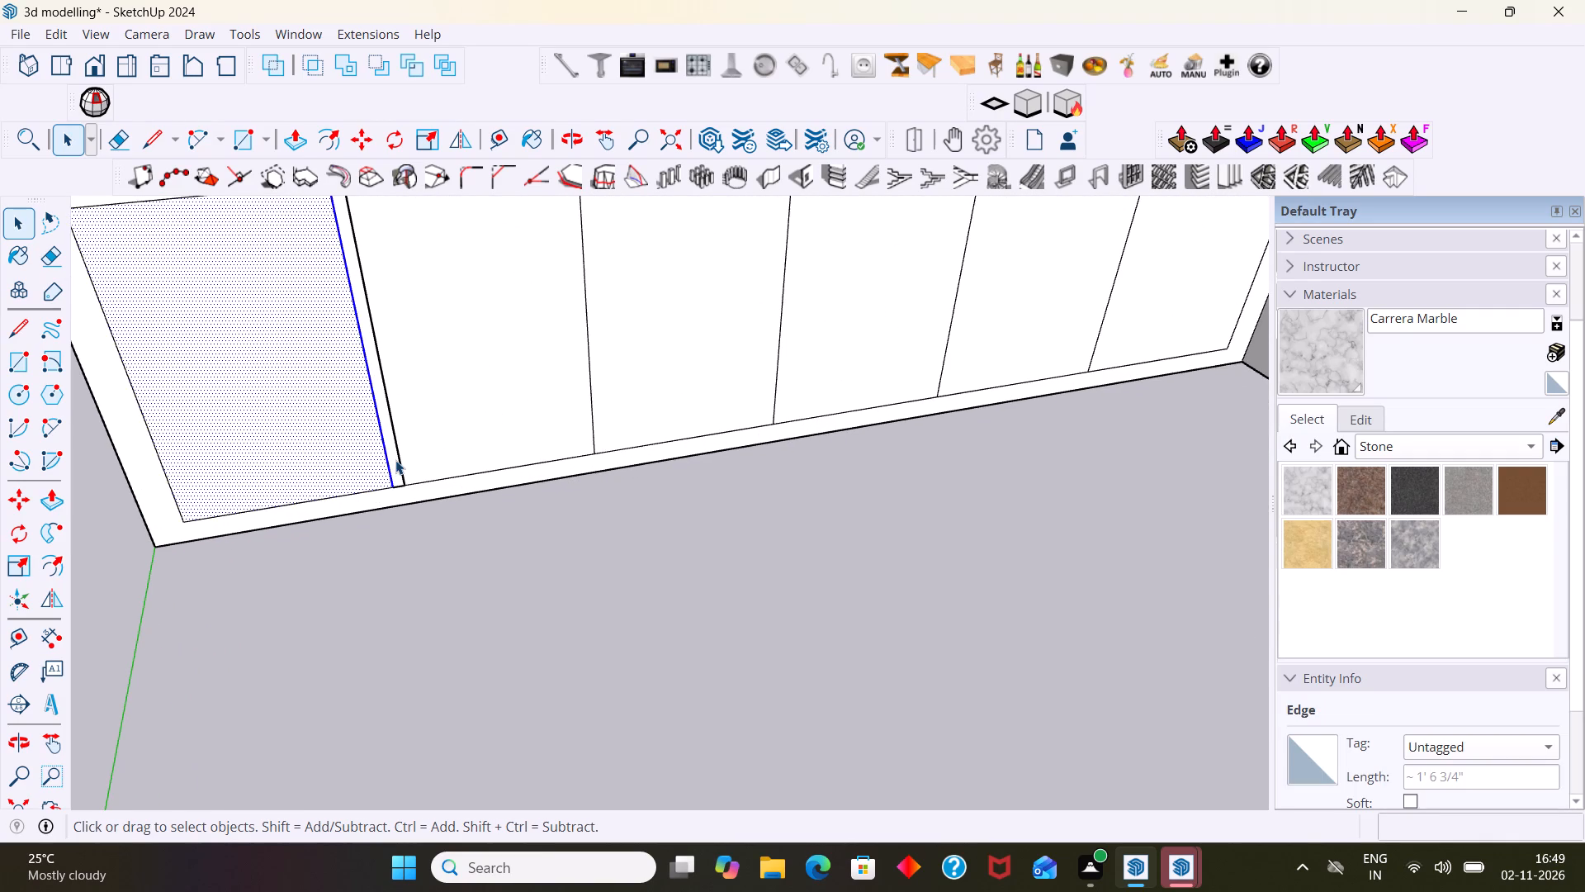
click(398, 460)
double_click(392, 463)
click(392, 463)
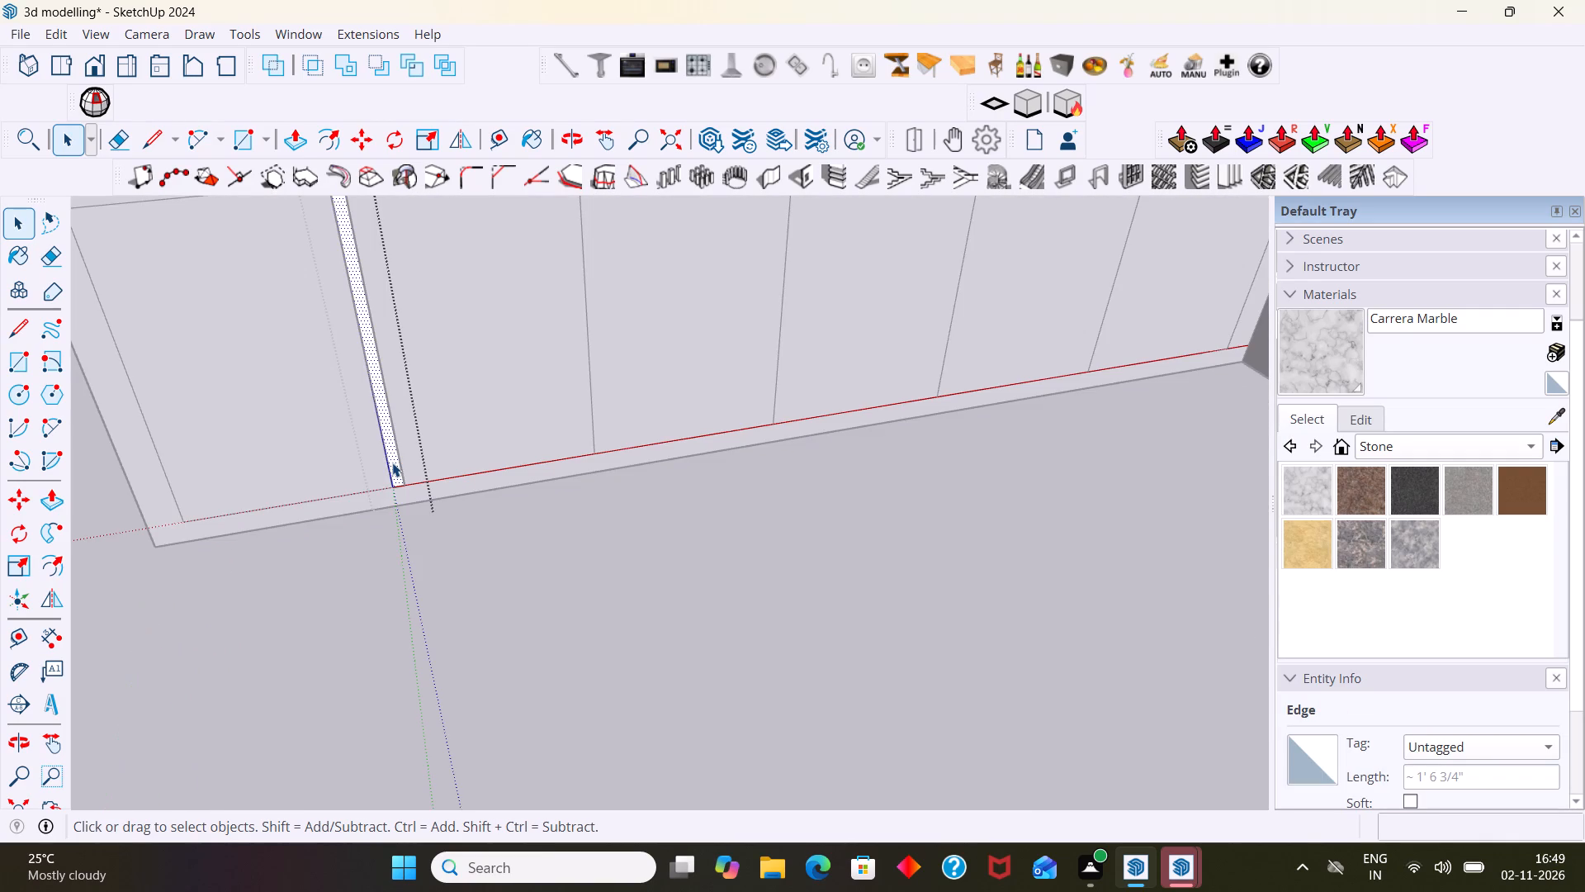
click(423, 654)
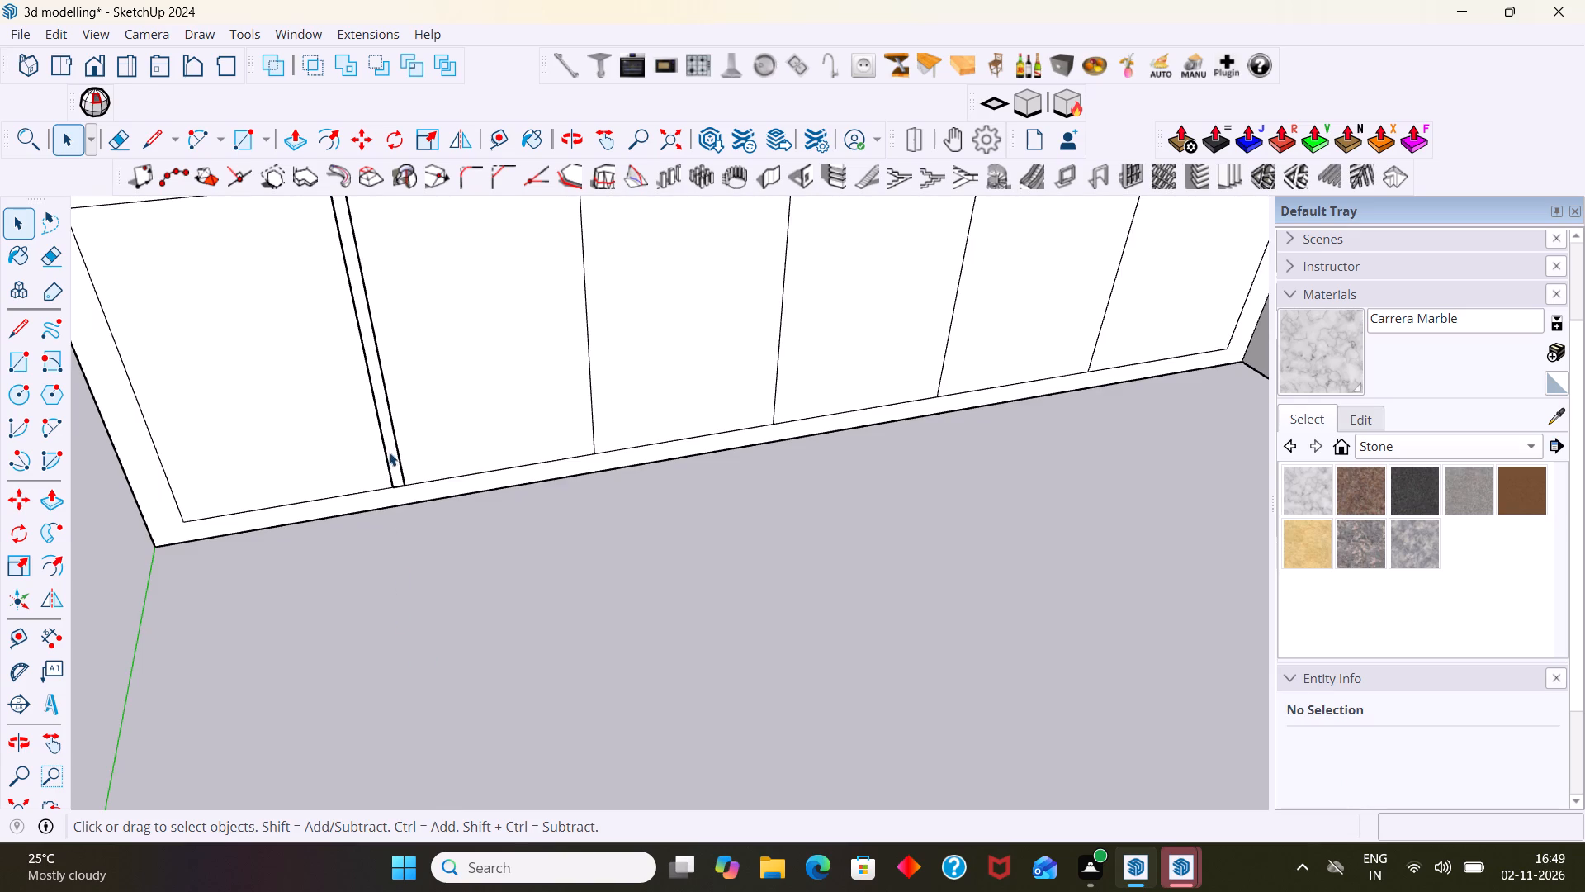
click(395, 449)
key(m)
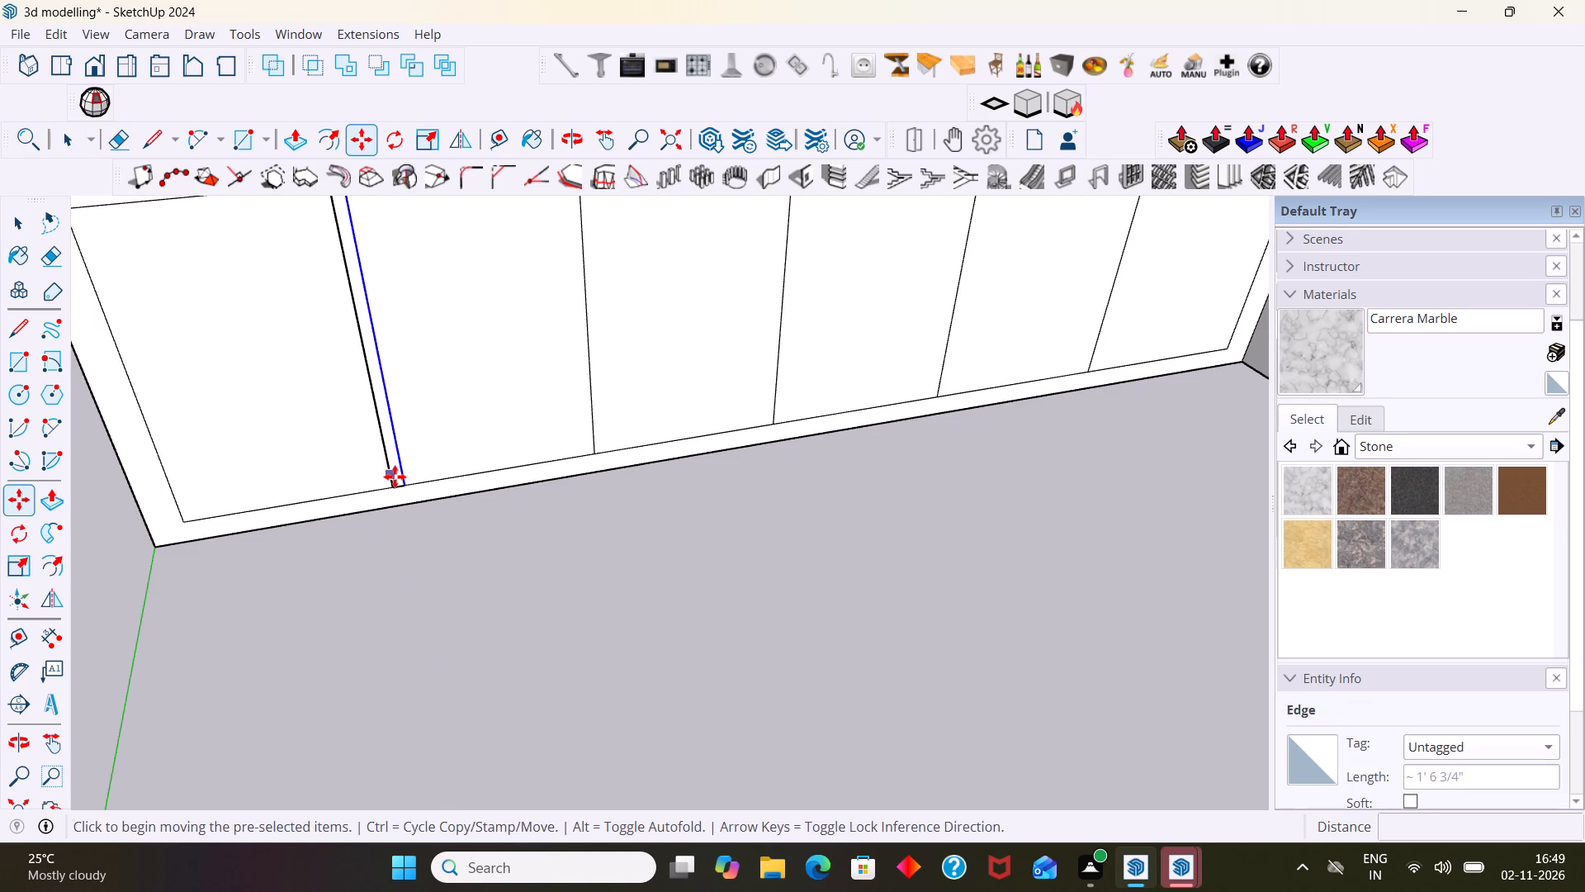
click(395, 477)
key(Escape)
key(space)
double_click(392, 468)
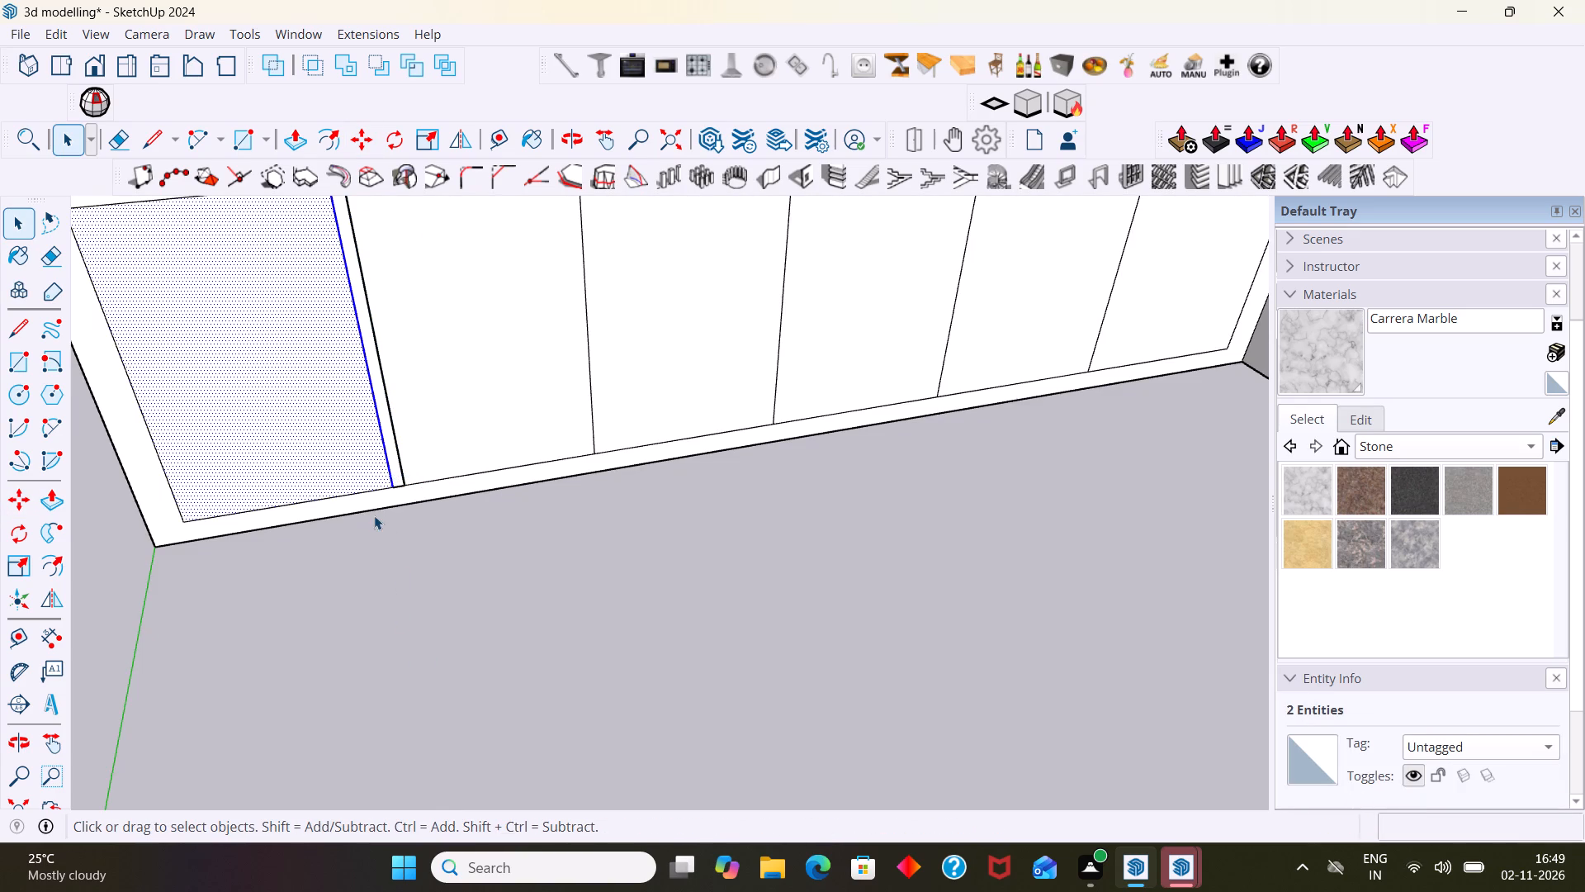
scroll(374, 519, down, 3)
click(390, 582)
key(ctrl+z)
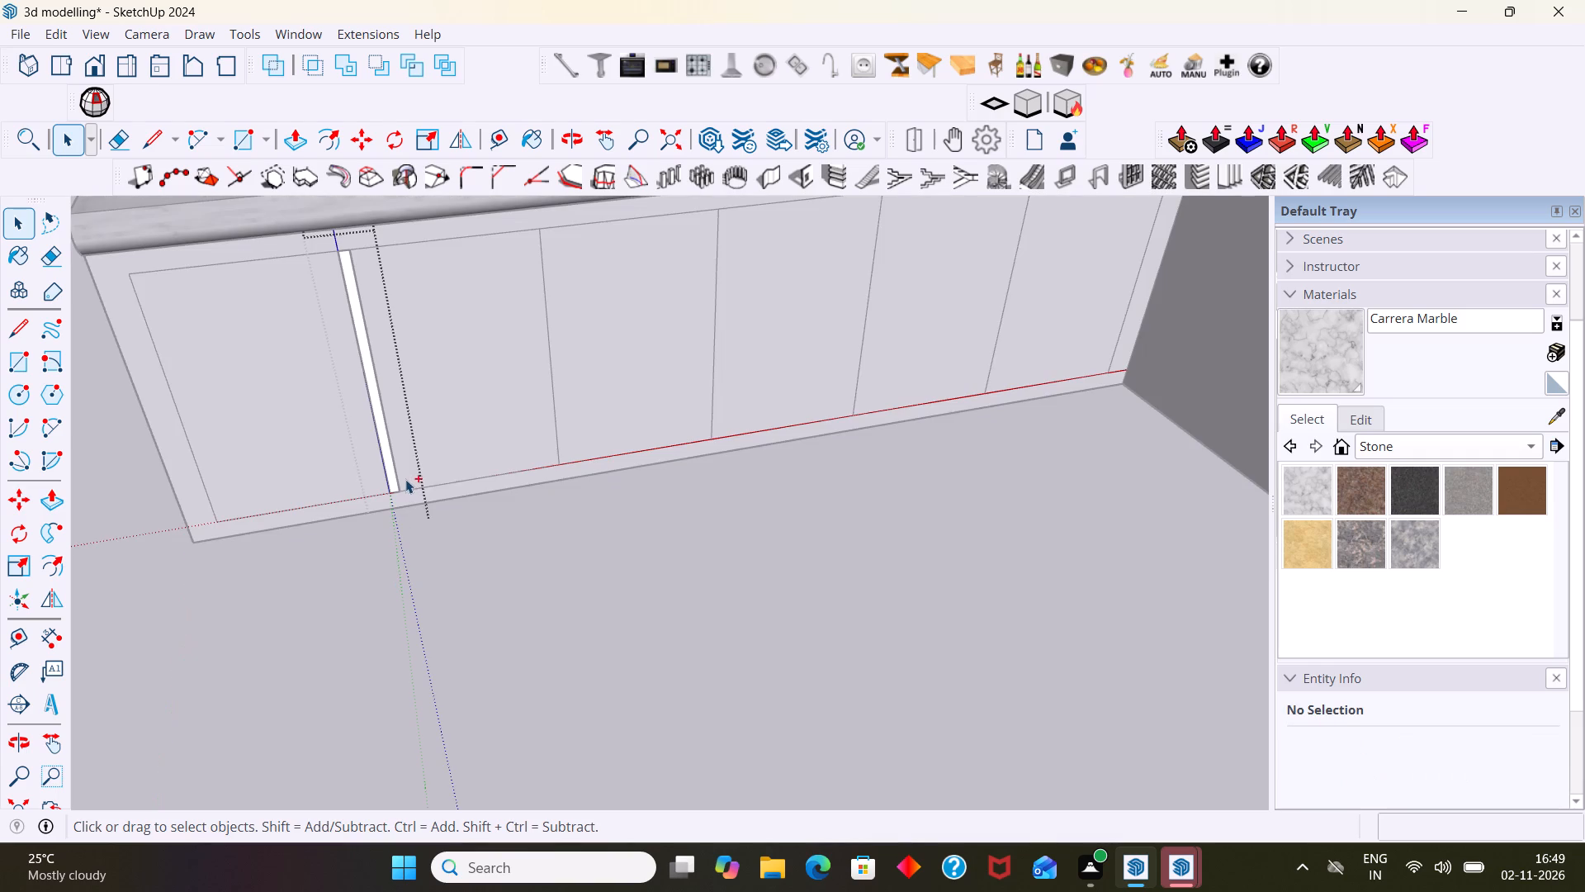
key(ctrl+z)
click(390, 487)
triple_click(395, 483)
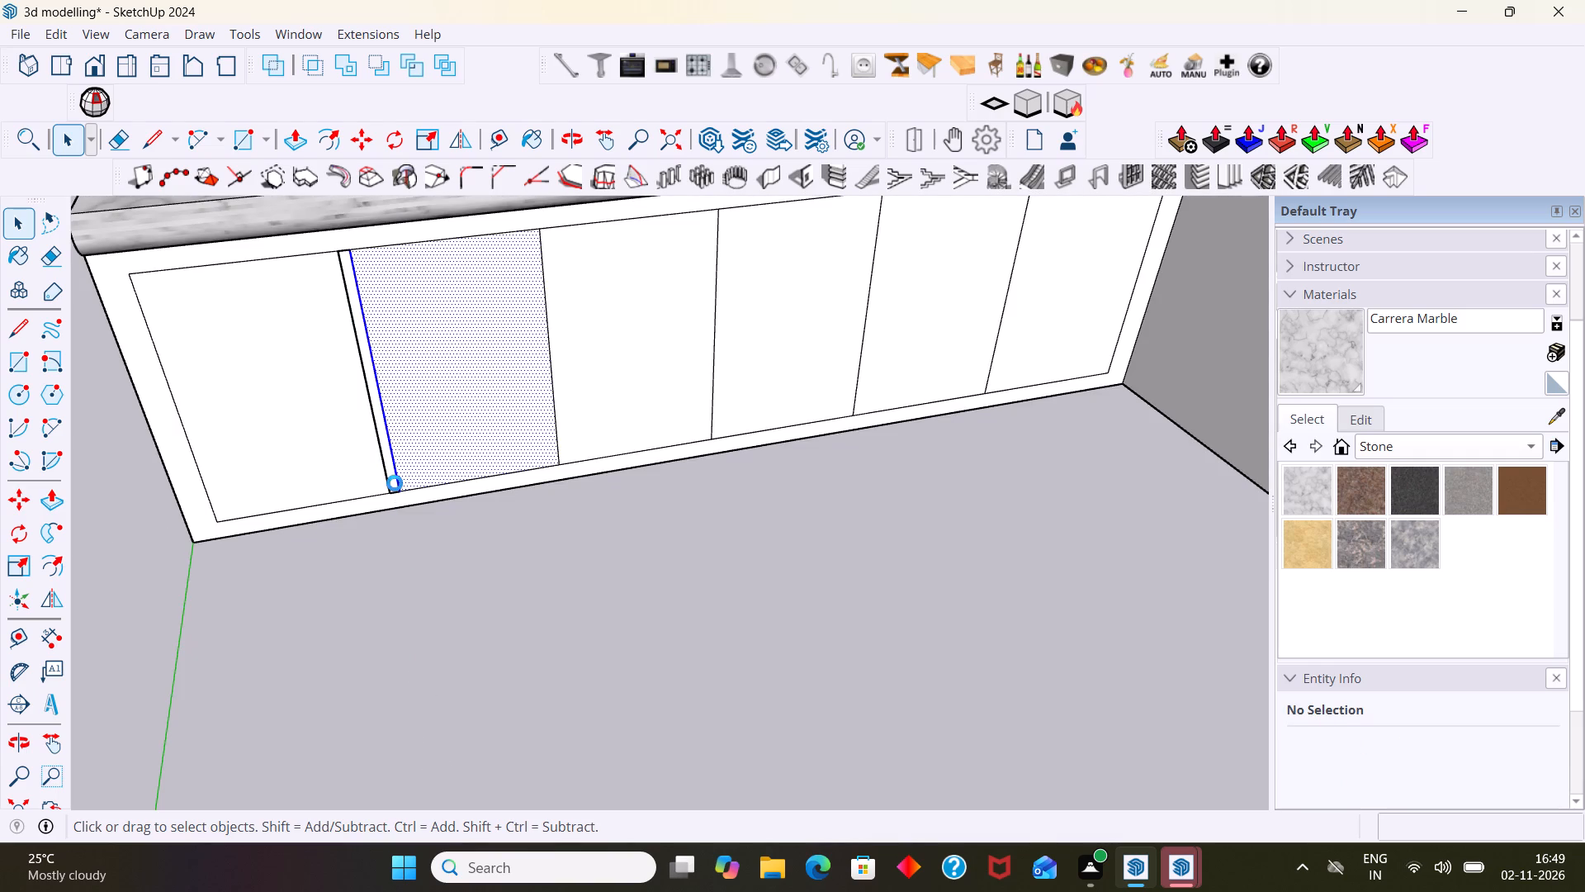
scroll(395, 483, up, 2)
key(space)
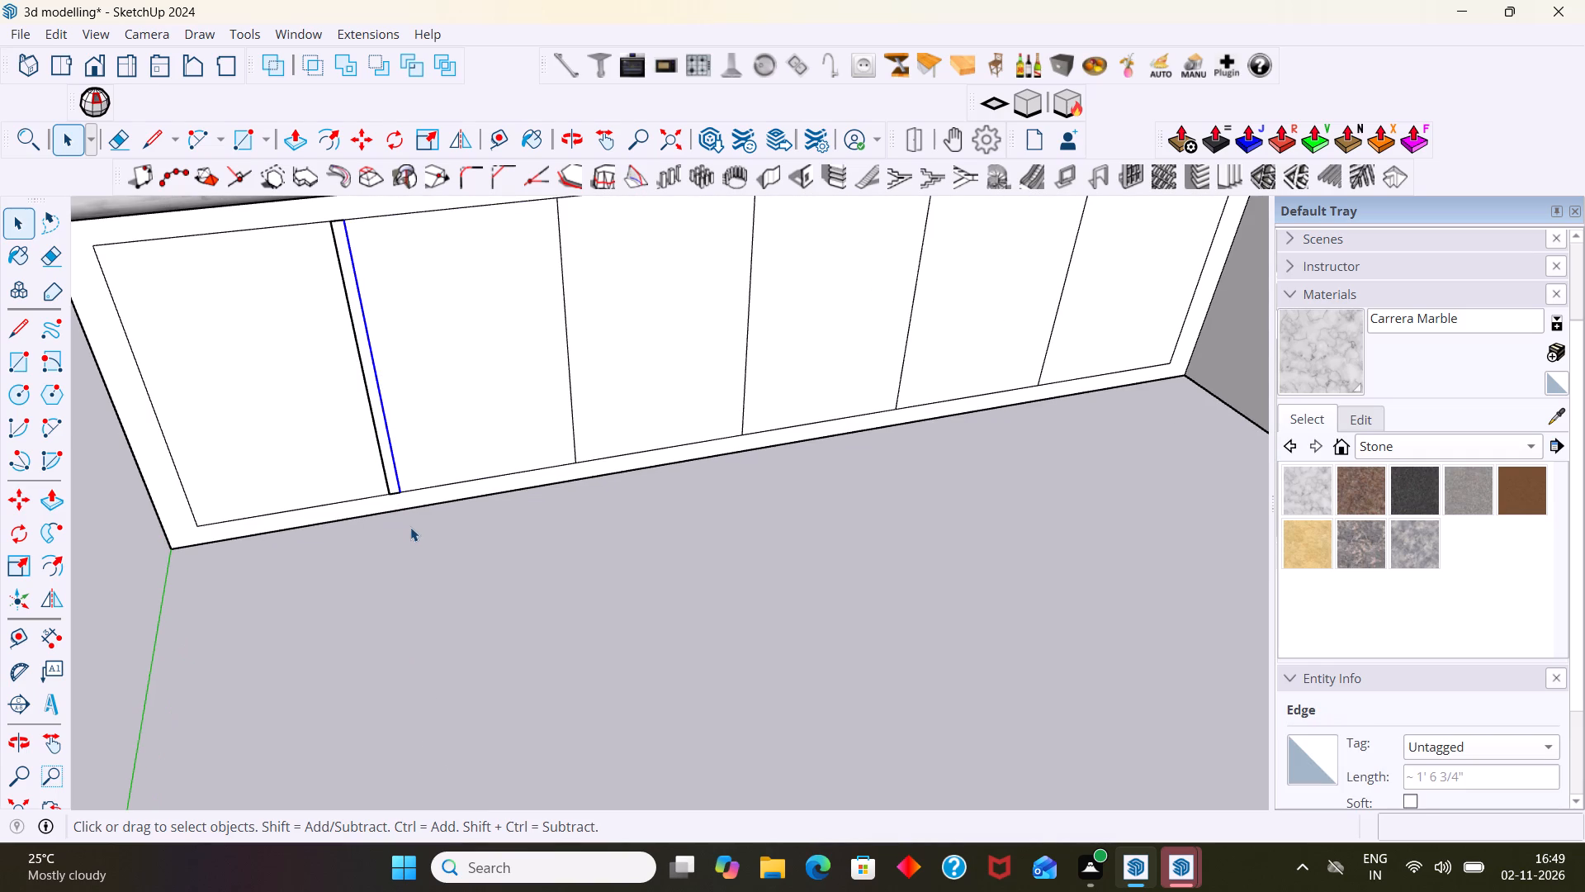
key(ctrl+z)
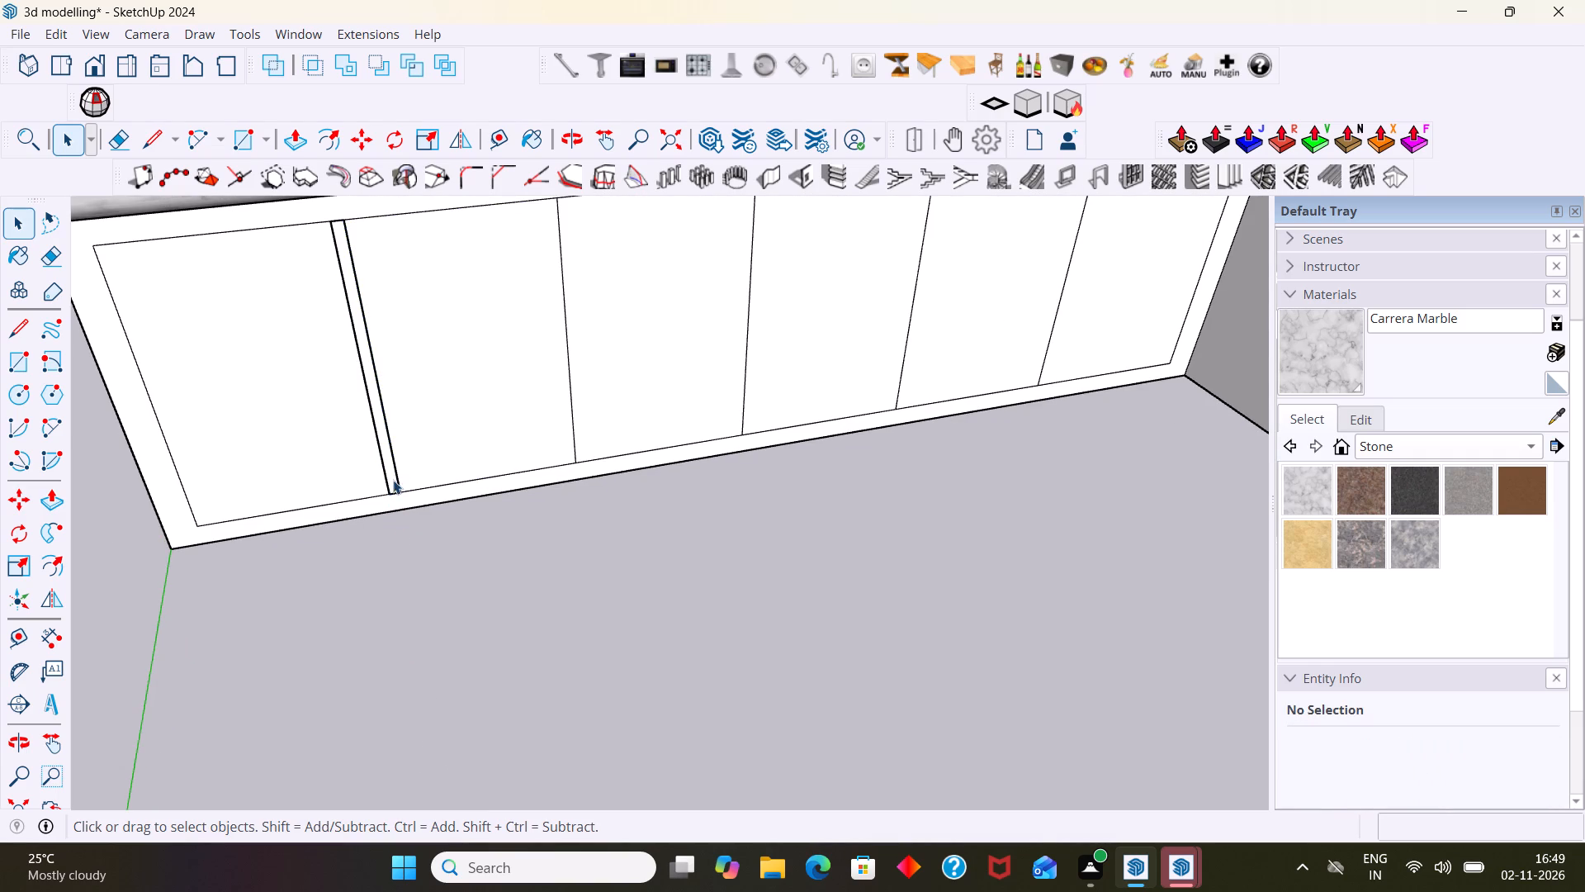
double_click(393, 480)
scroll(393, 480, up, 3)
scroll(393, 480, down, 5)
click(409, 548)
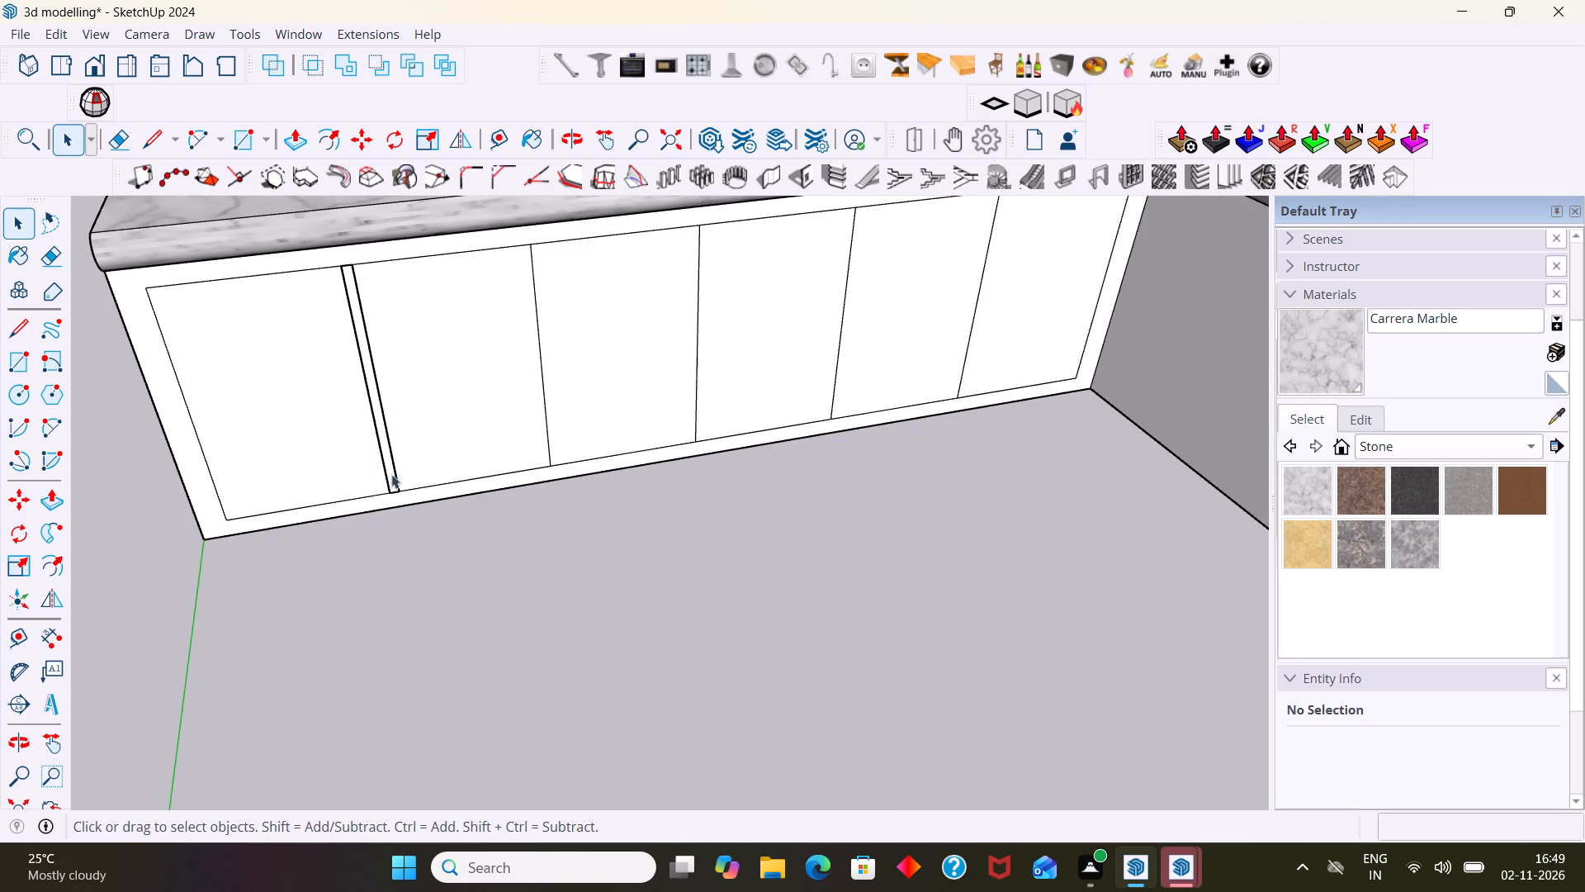
Copy the grouped strip about 1' 3/8" onto the next divider line and repeat the copy five times toward the inside corner.
click(390, 470)
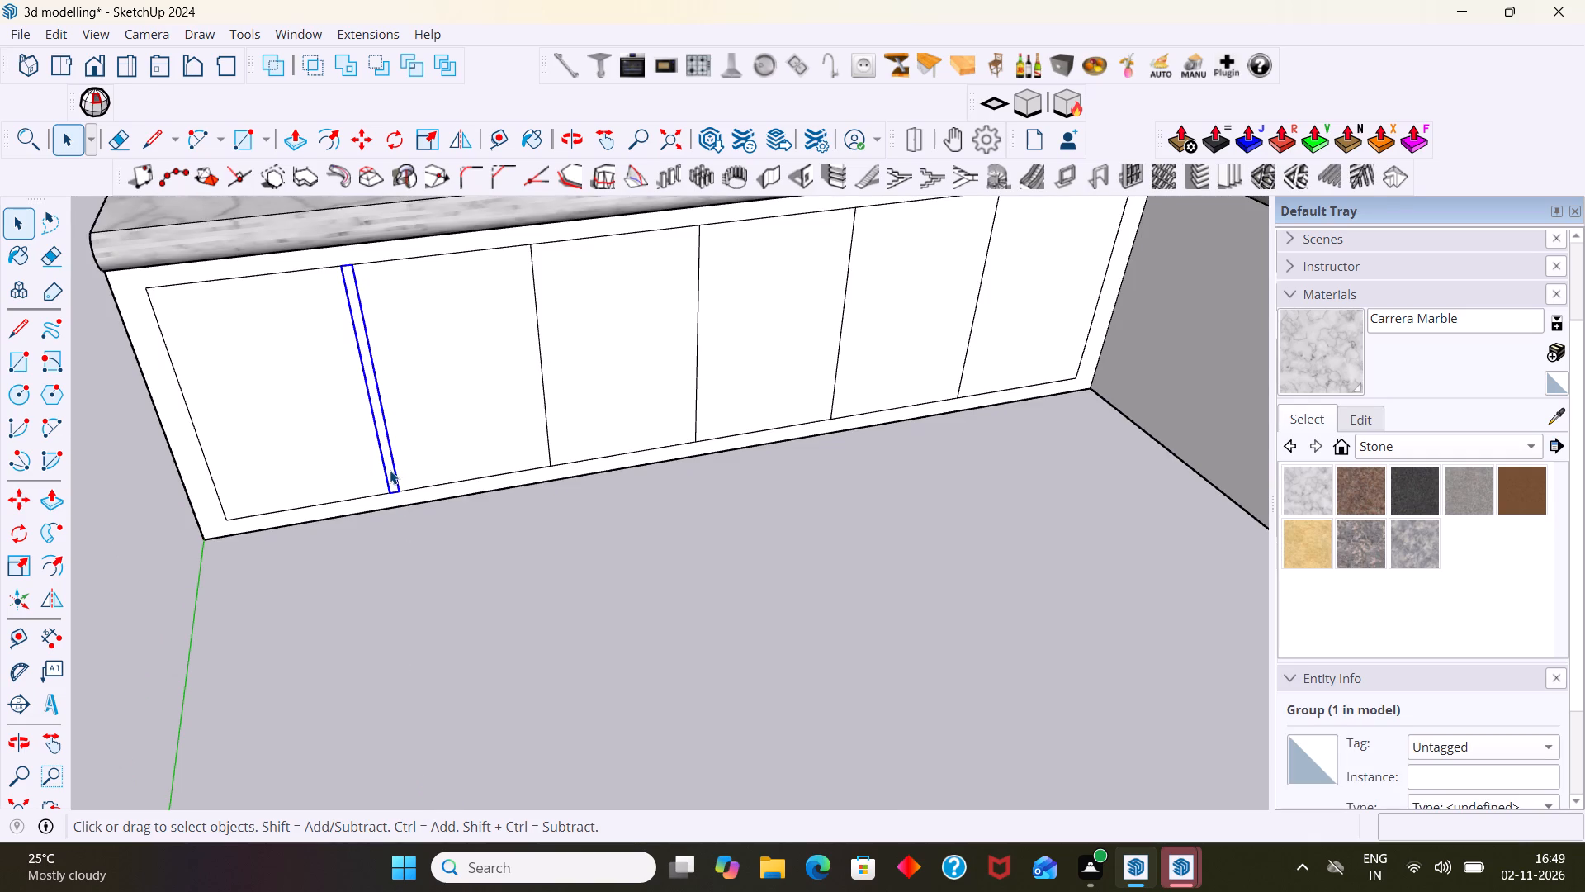
key(m)
scroll(393, 491, up, 6)
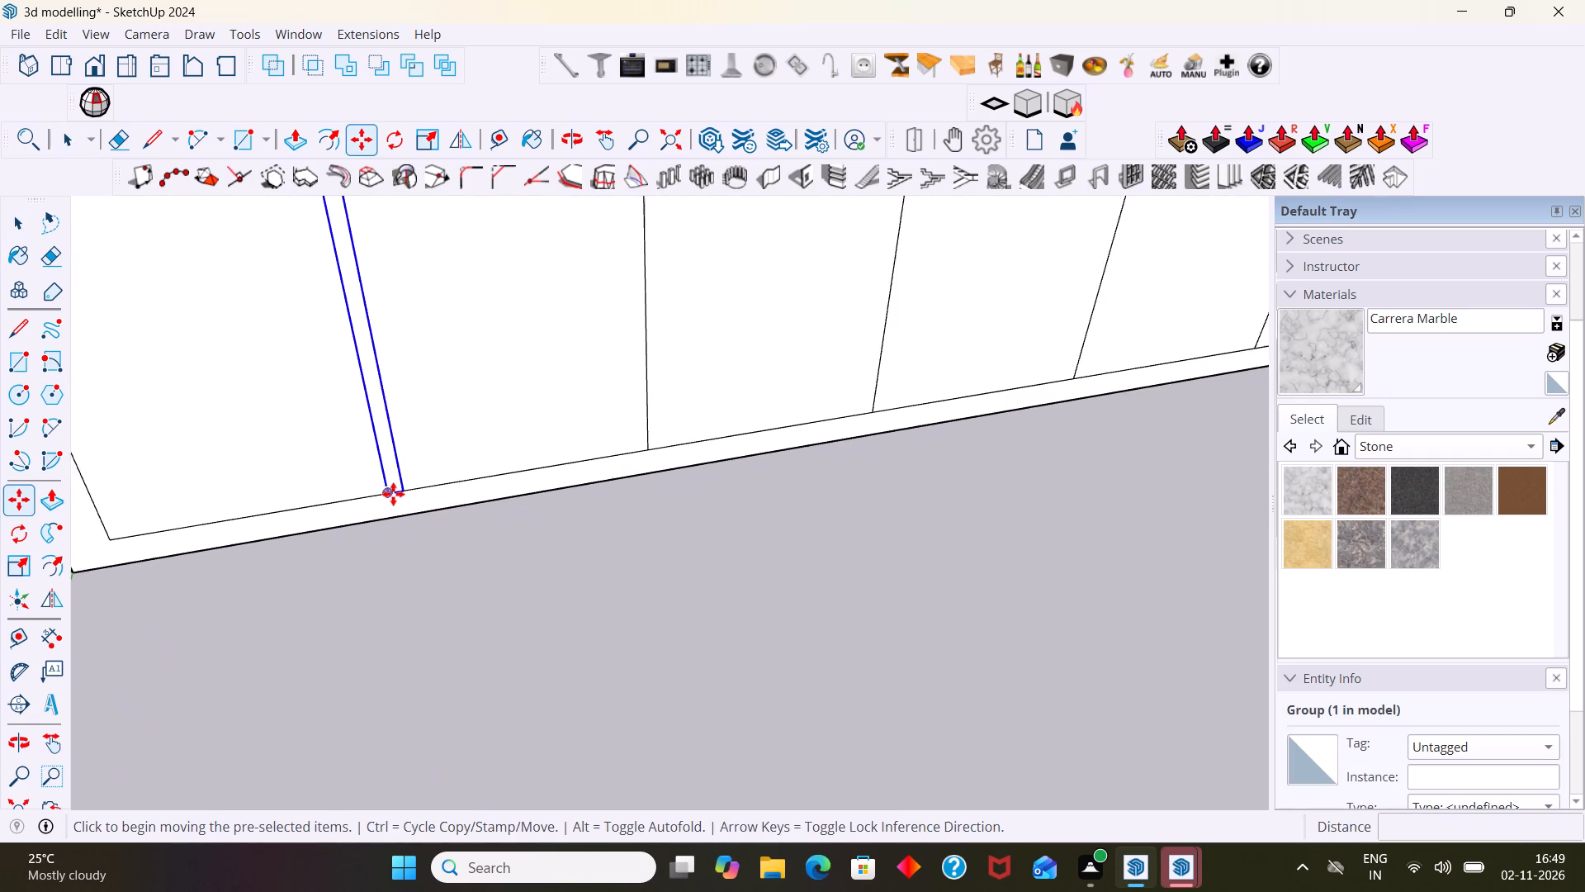
scroll(393, 494, up, 10)
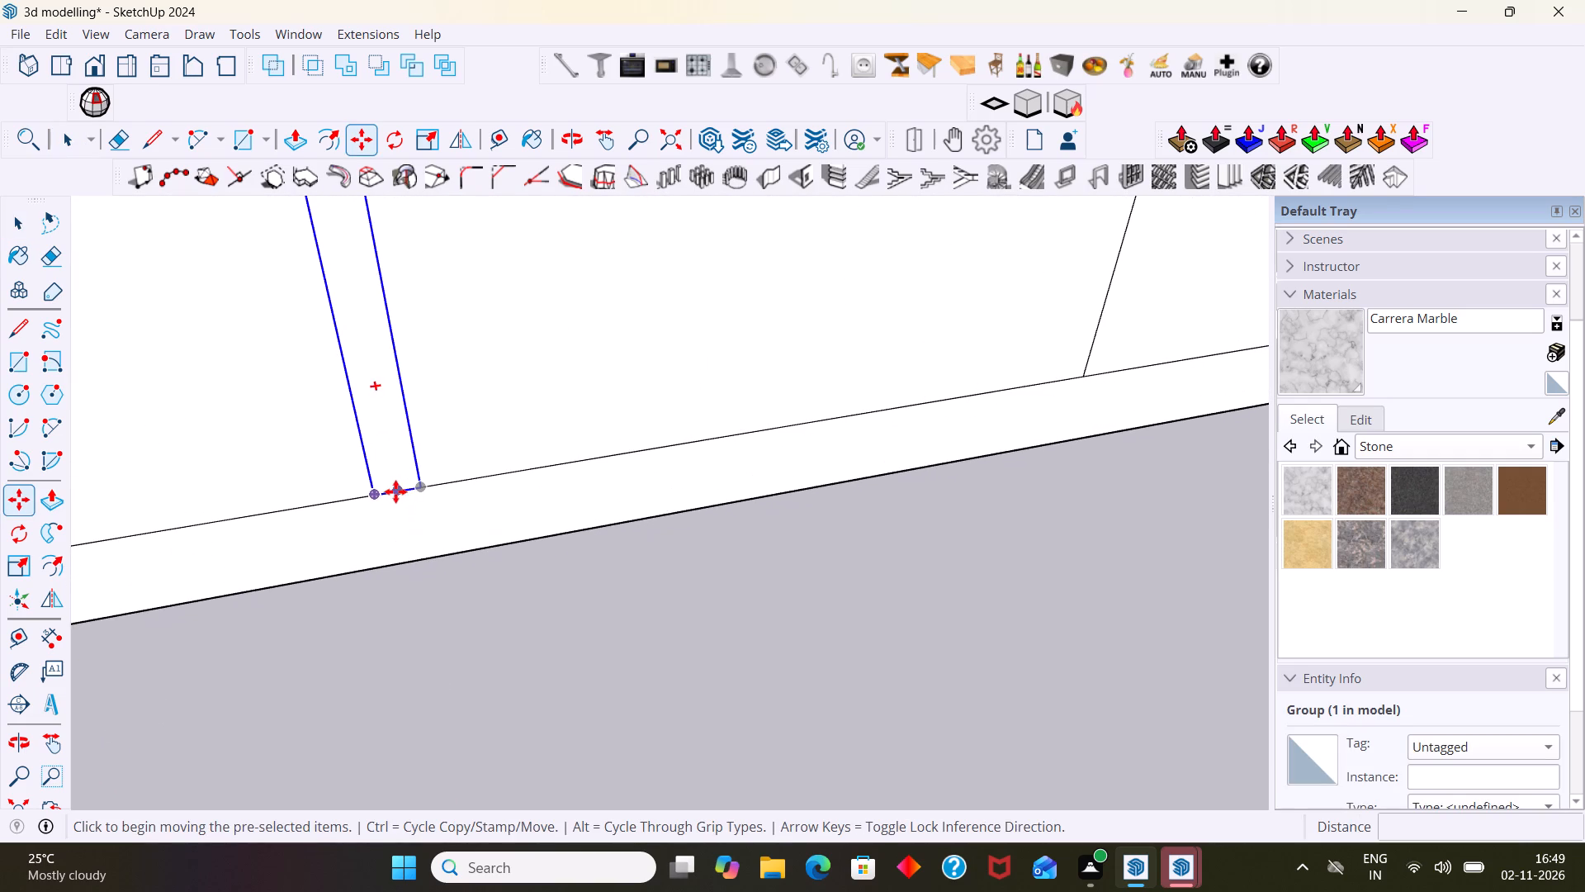
click(402, 491)
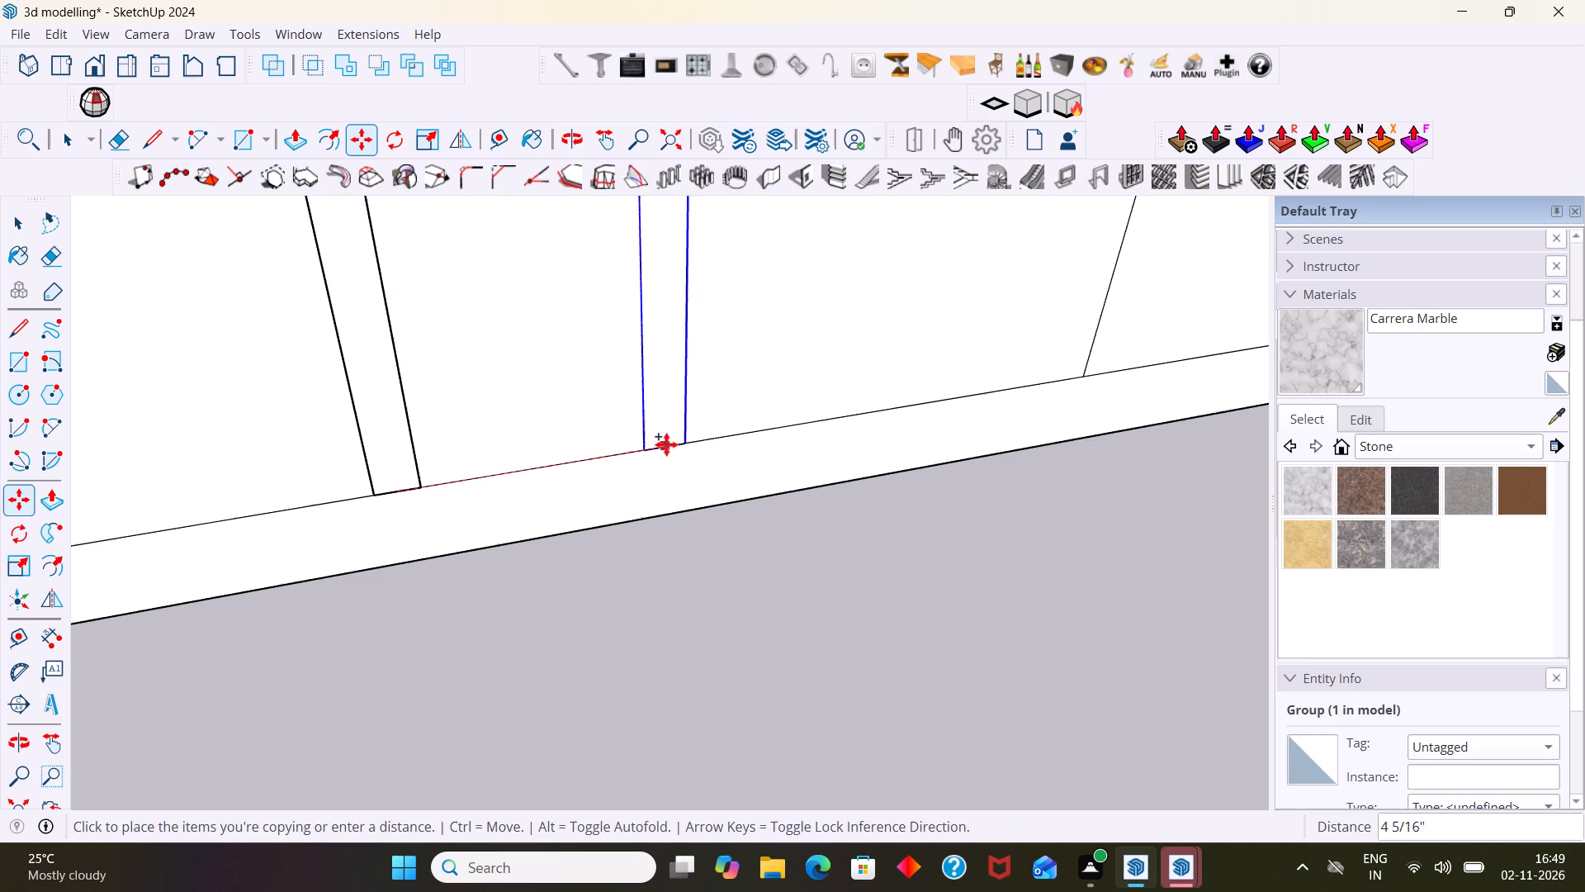
scroll(679, 442, down, 4)
shift+middle_drag(765, 424, 372, 452)
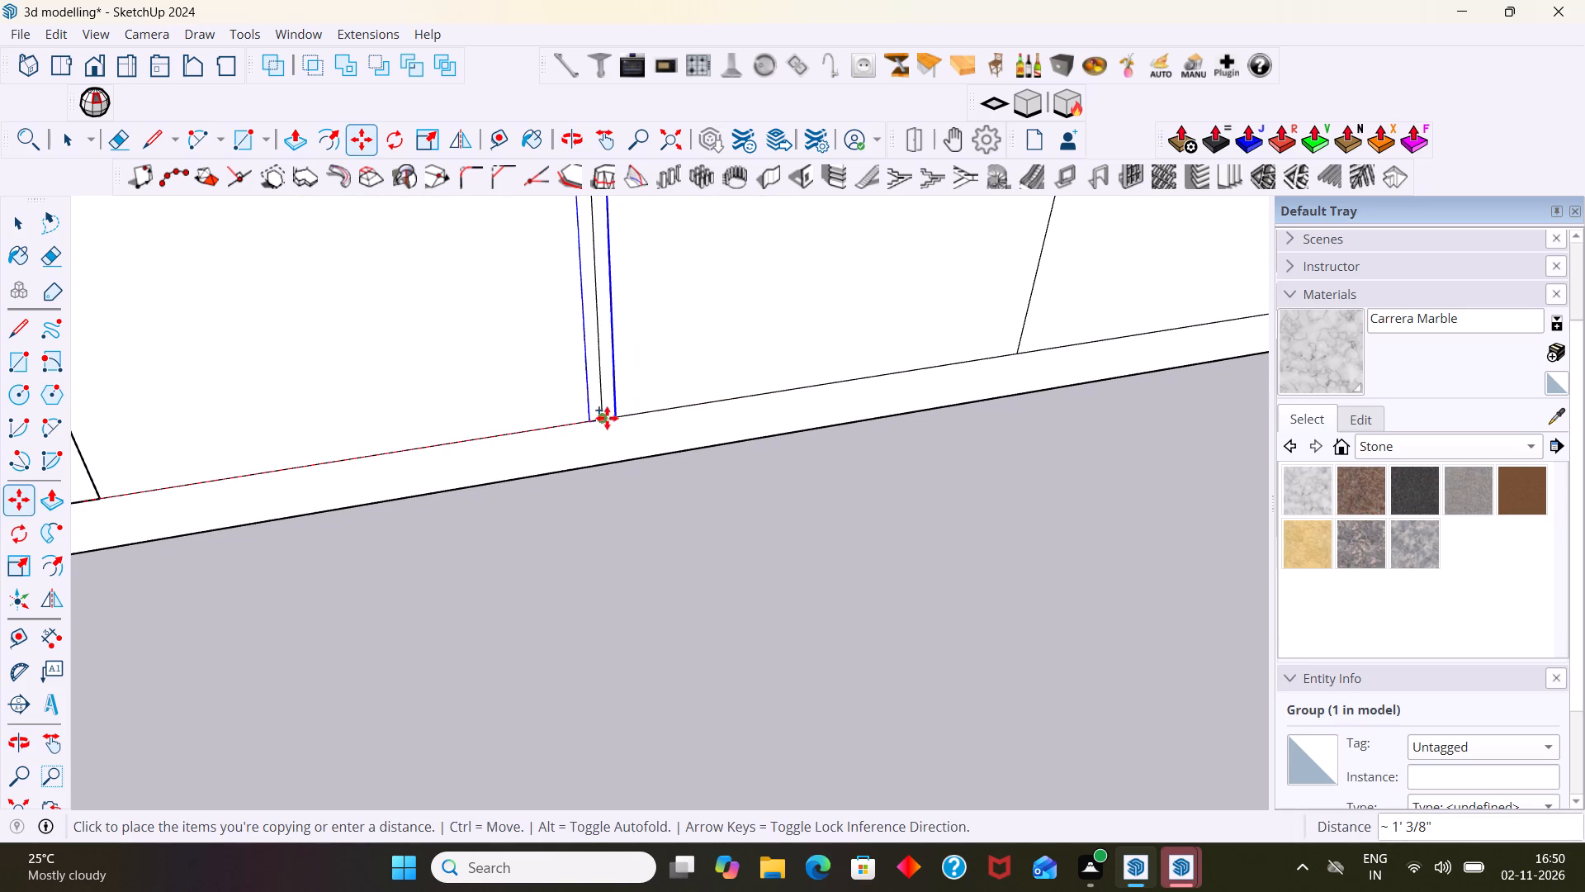
click(603, 416)
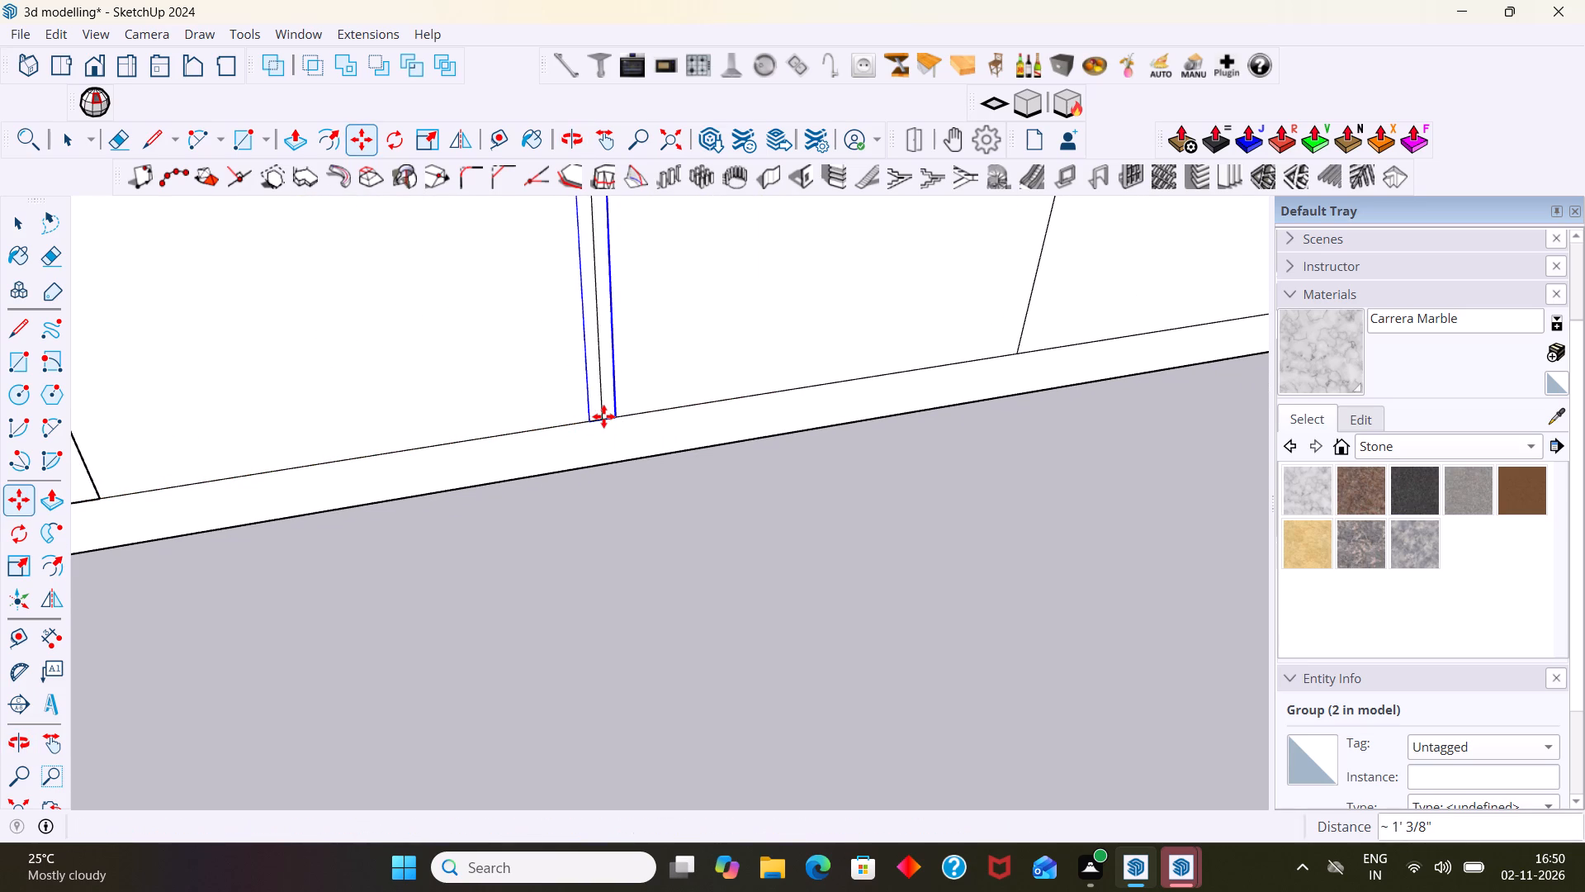
scroll(603, 416, down, 2)
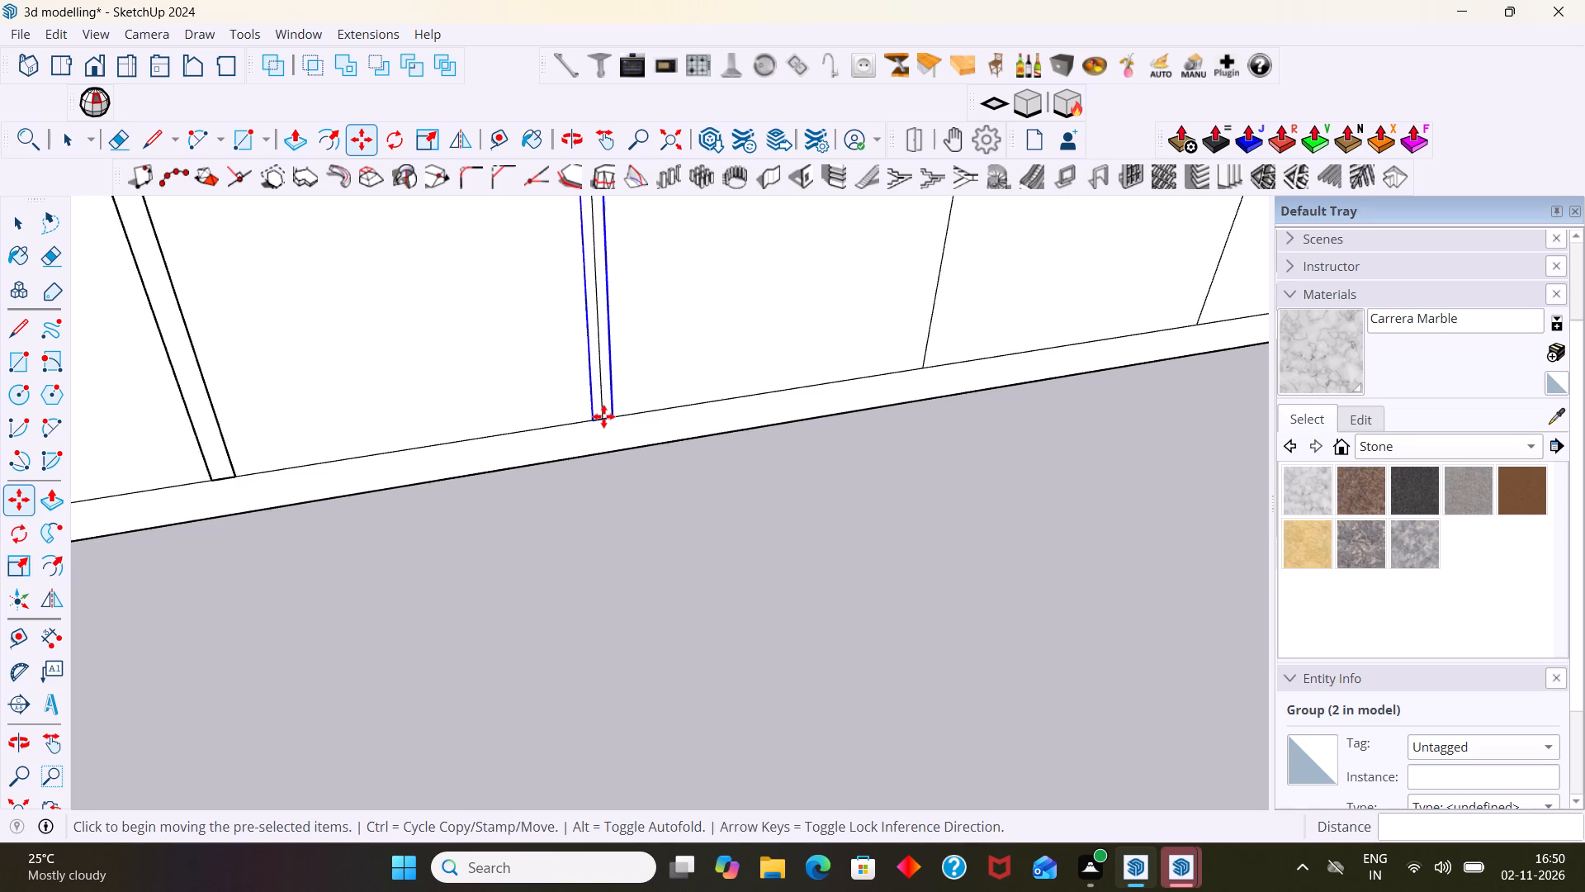
scroll(603, 416, down, 12)
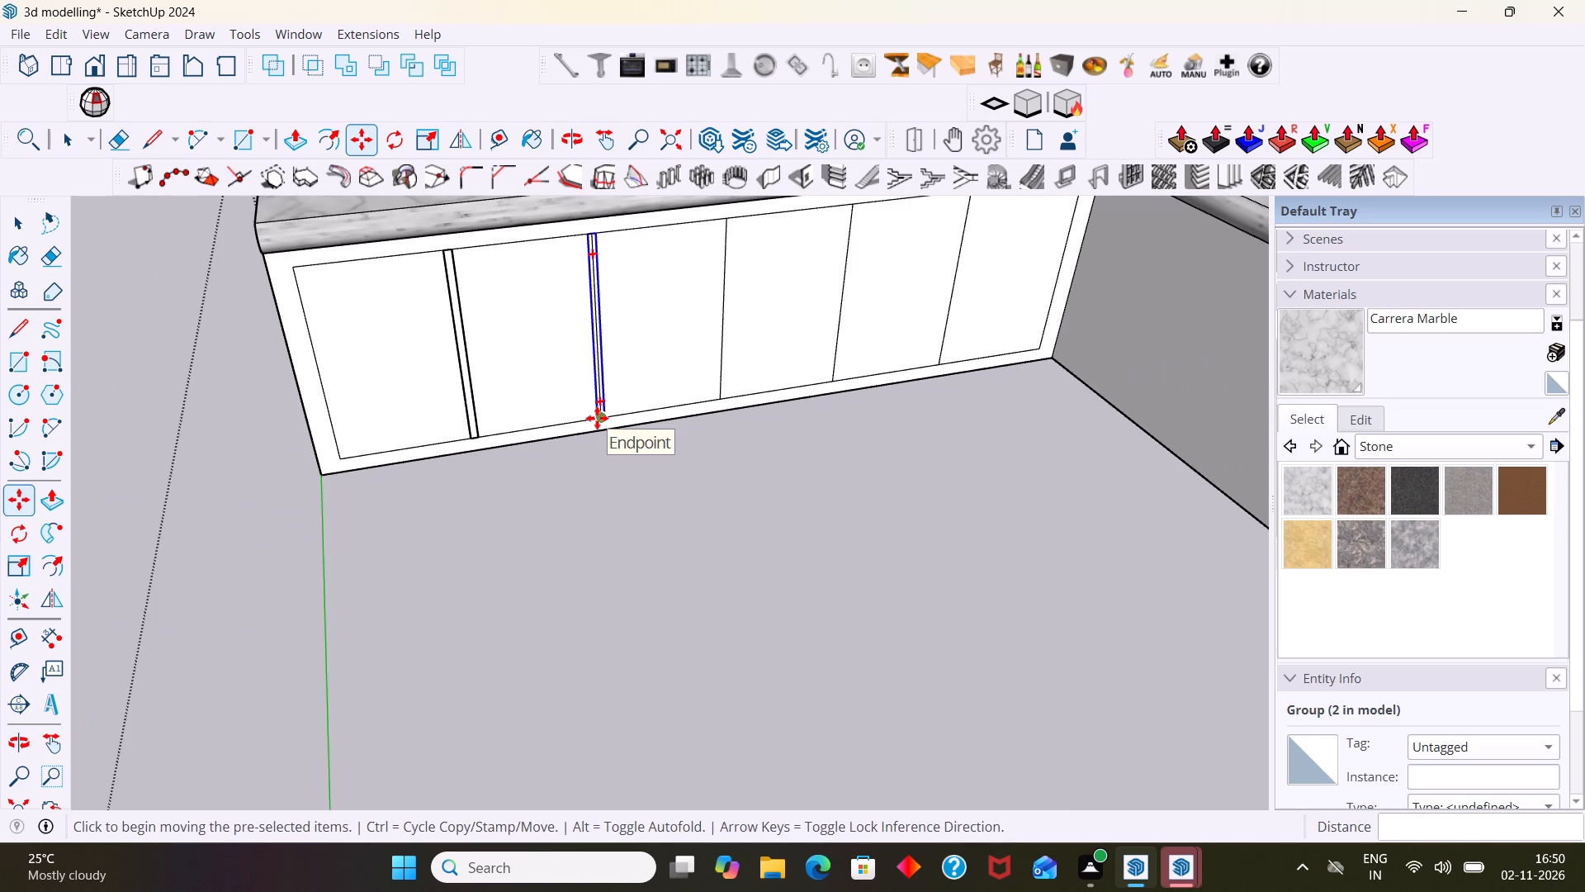
text(*5)
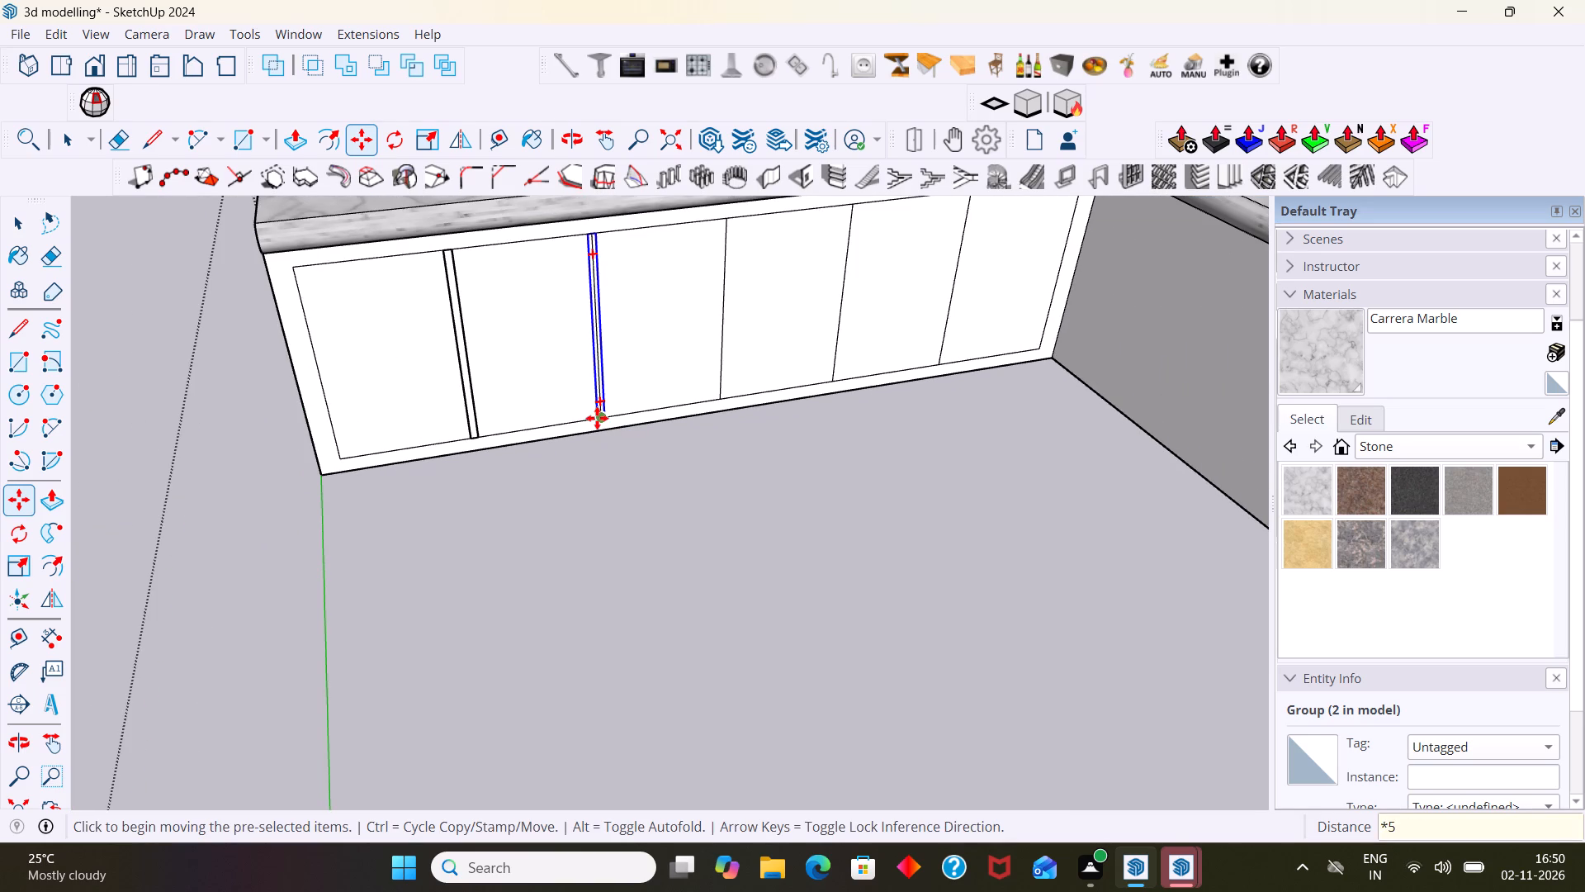
key(Return)
key(space)
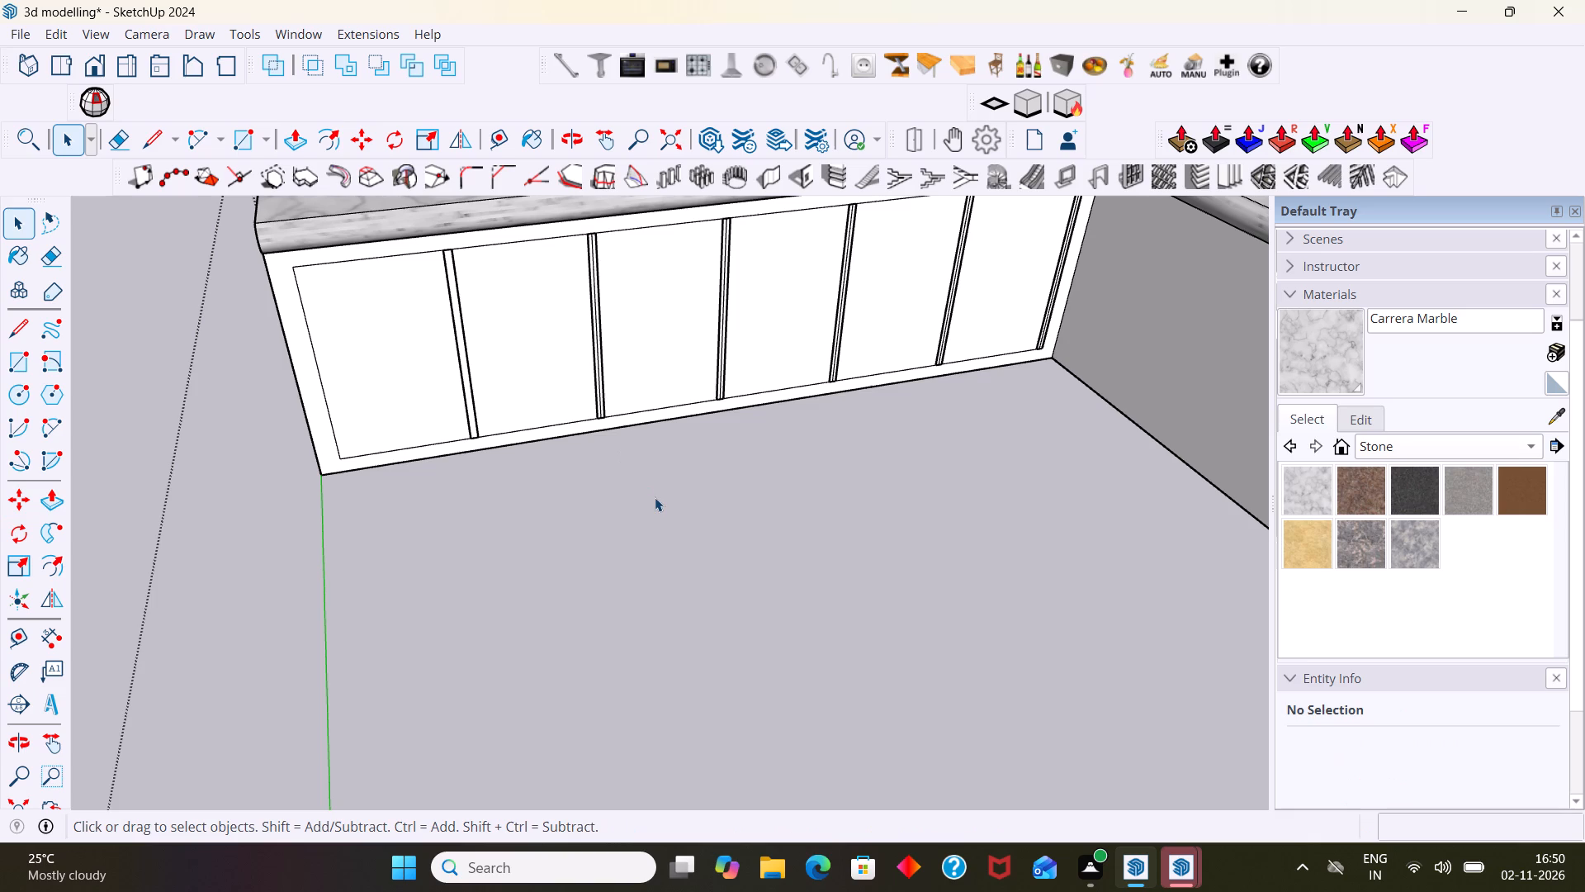
Delete the four original divider lines left inside the copied strips between the open end and the inside corner.
shift+middle_drag(649, 499, 329, 505)
scroll(367, 491, up, 1)
scroll(383, 486, down, 4)
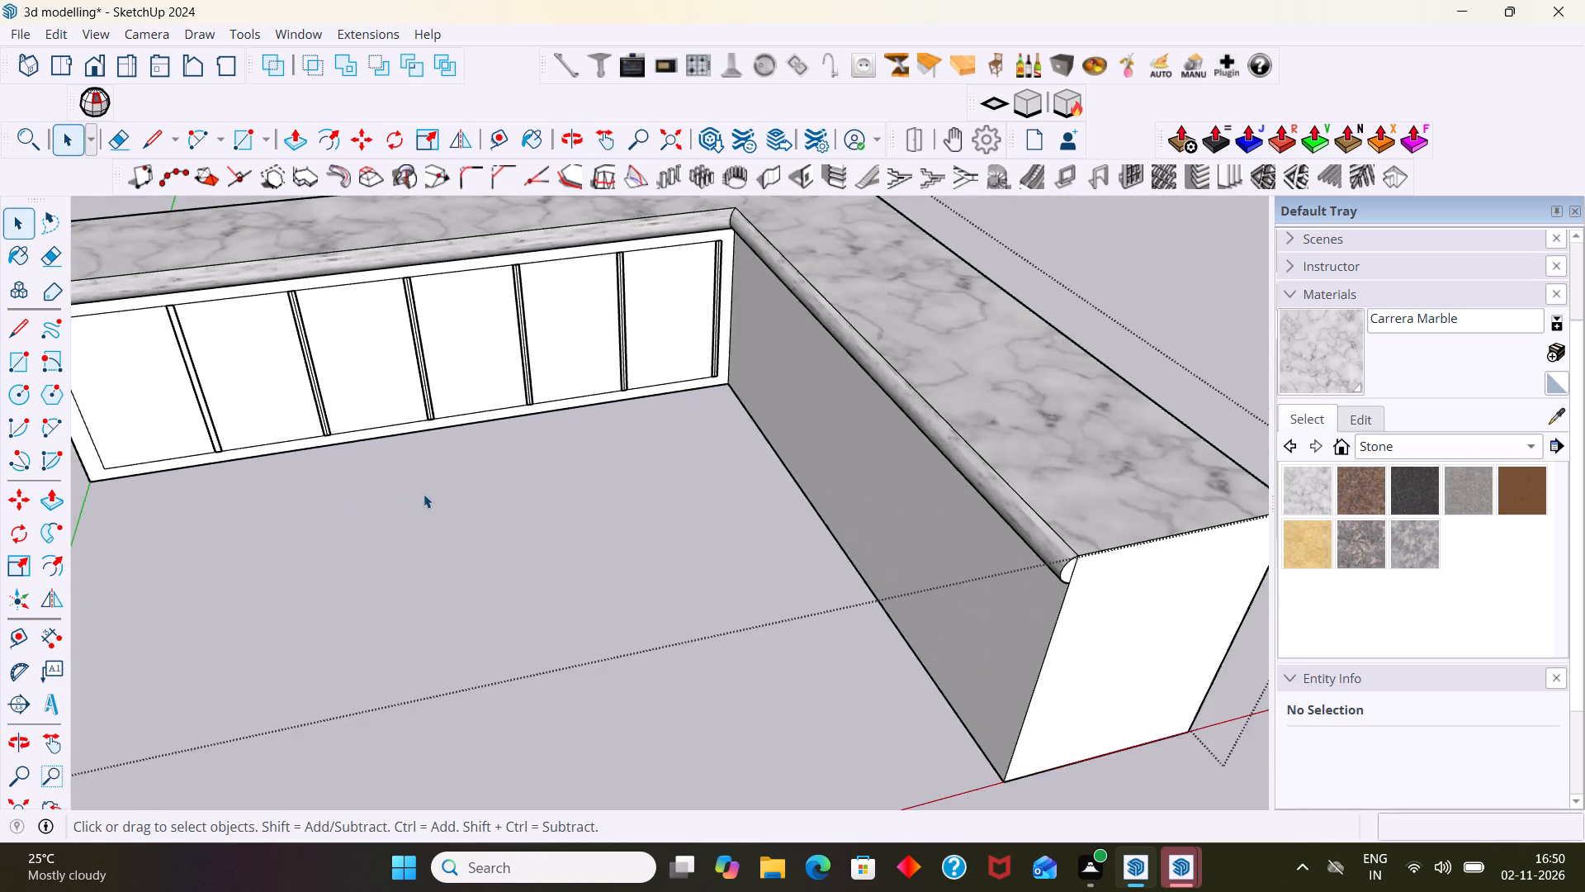
middle_drag(423, 494, 707, 475)
scroll(680, 483, up, 2)
click(653, 494)
scroll(594, 342, up, 11)
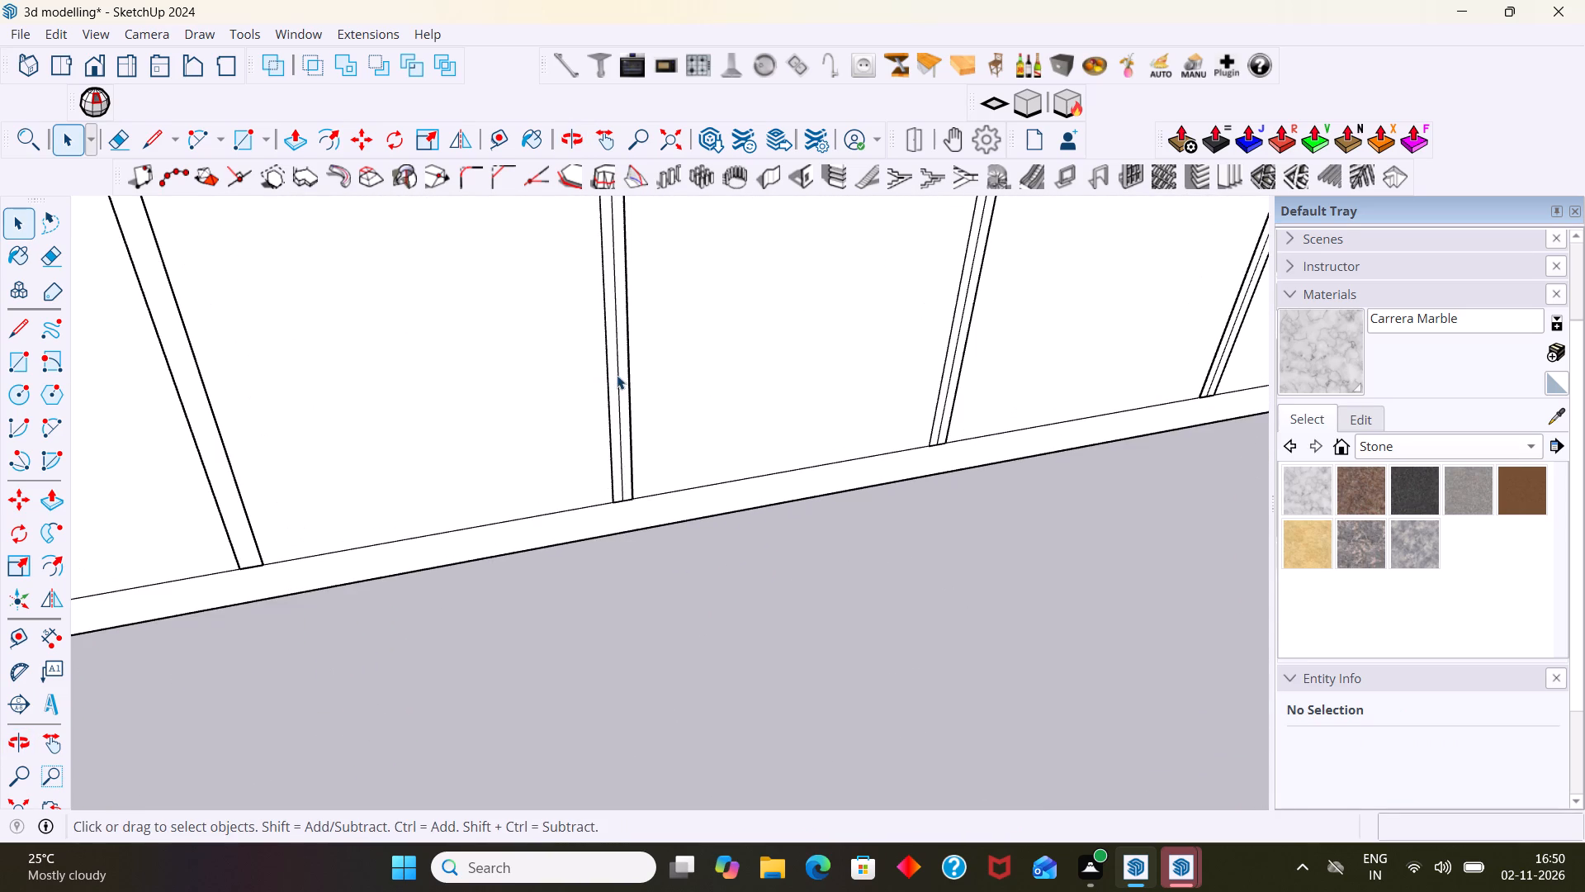
click(617, 375)
key(Delete)
scroll(775, 351, down, 1)
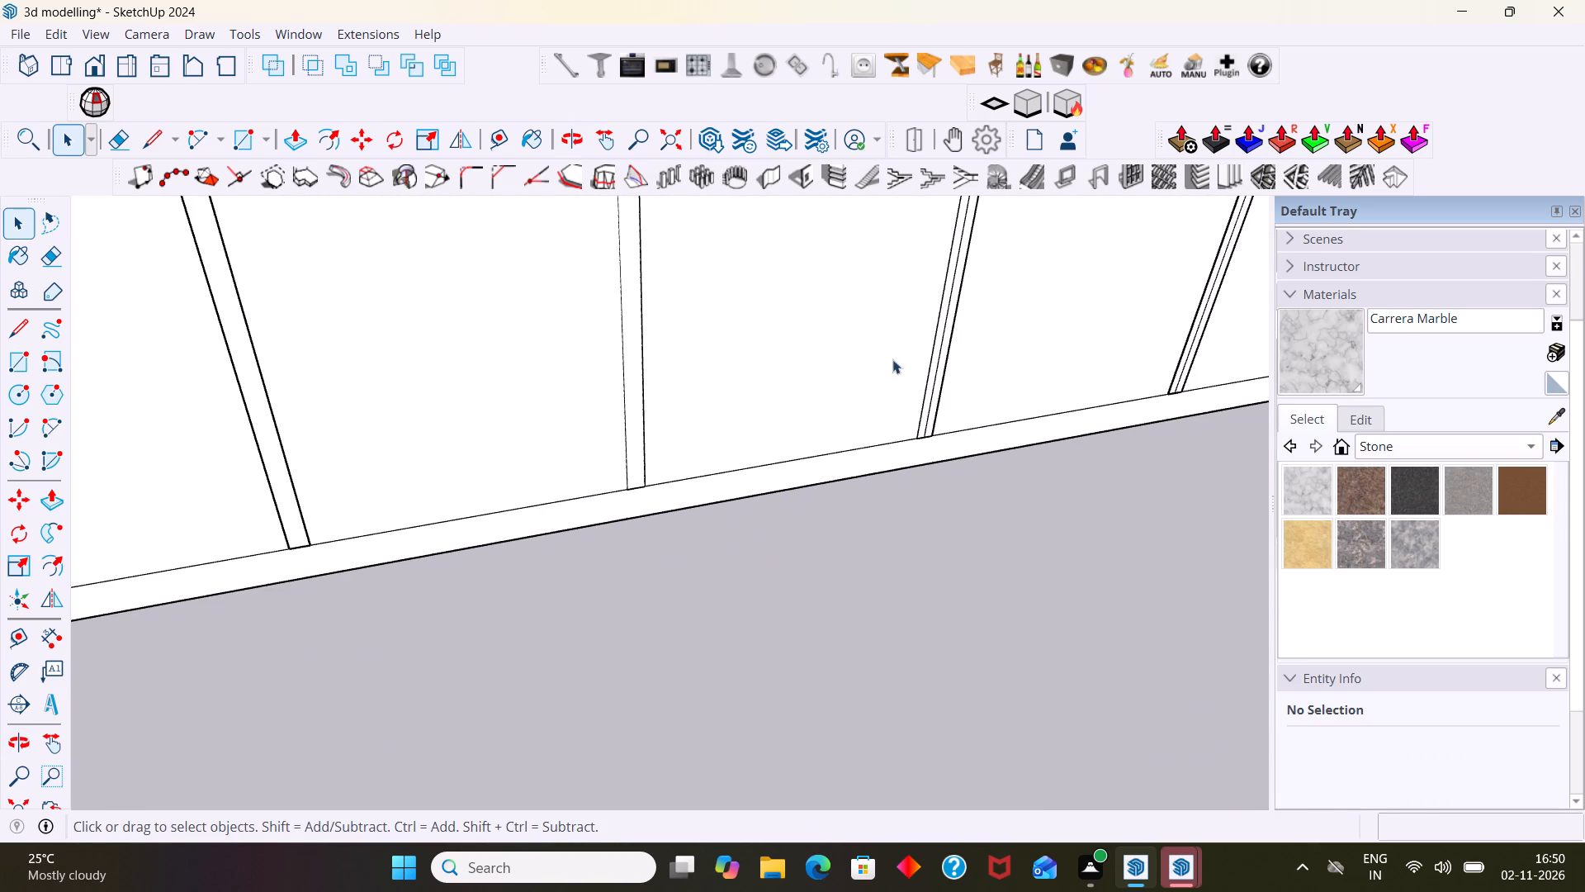
click(939, 366)
key(Delete)
scroll(941, 369, down, 4)
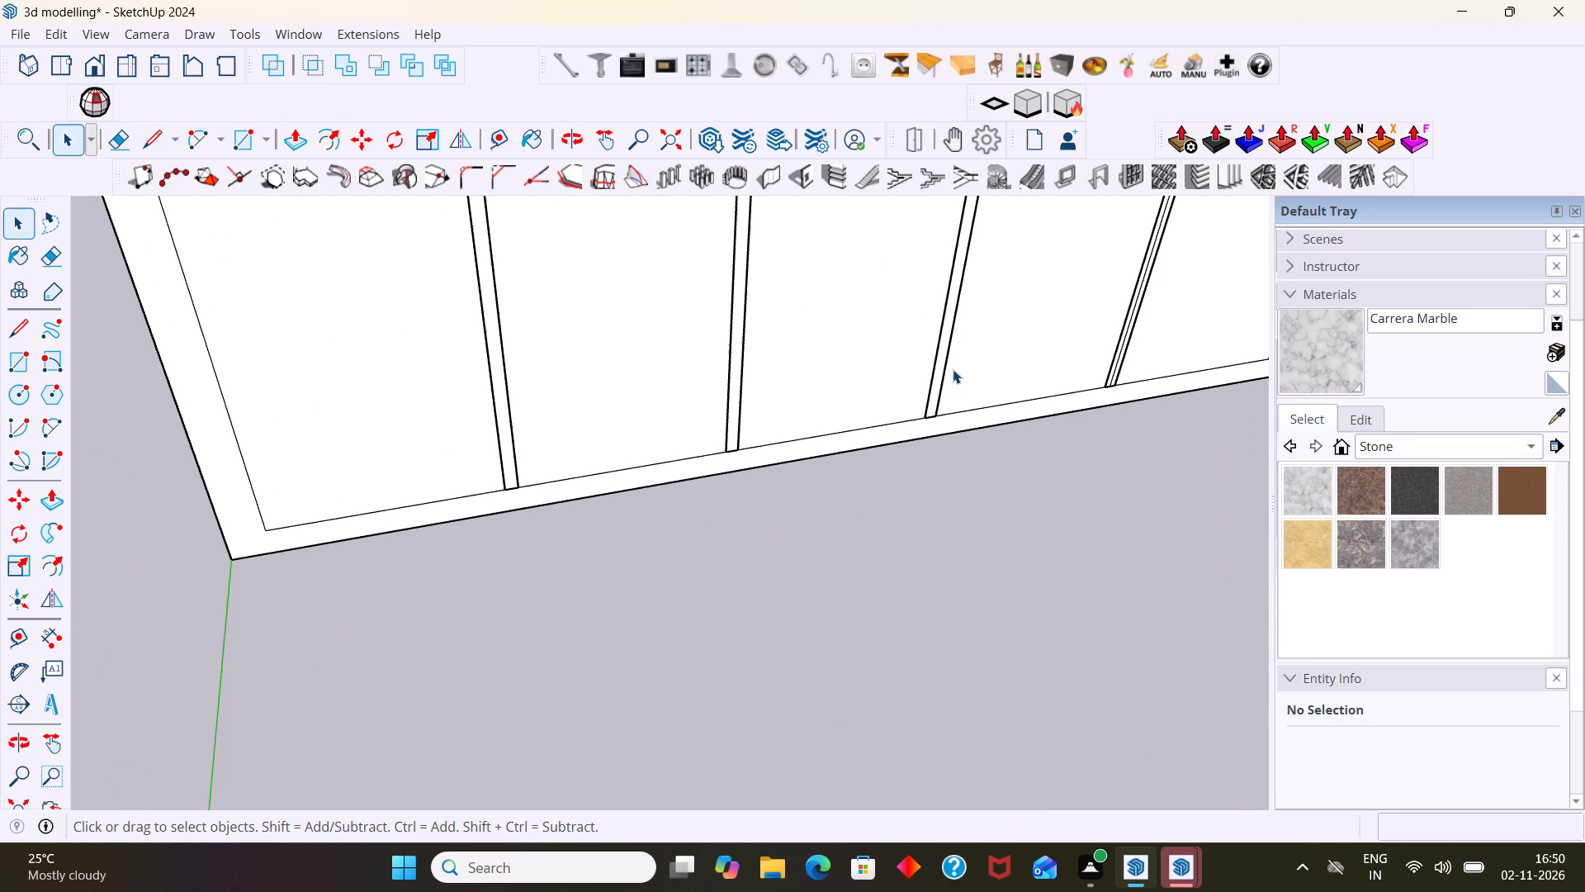
shift+middle_drag(925, 374, 299, 419)
scroll(521, 406, up, 6)
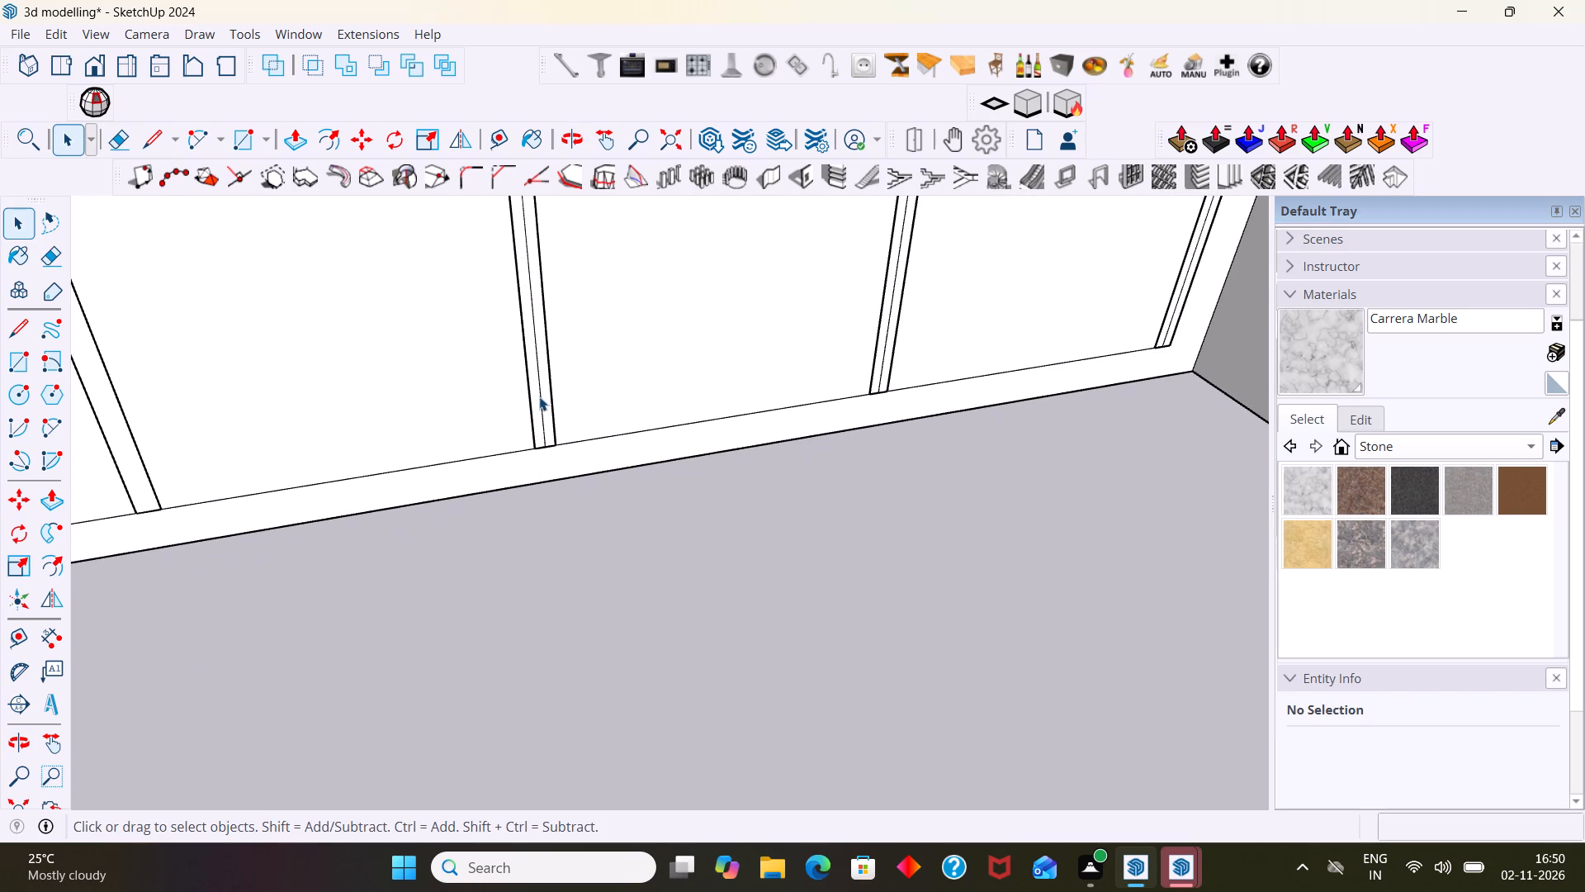
click(539, 396)
key(Delete)
click(882, 359)
key(Delete)
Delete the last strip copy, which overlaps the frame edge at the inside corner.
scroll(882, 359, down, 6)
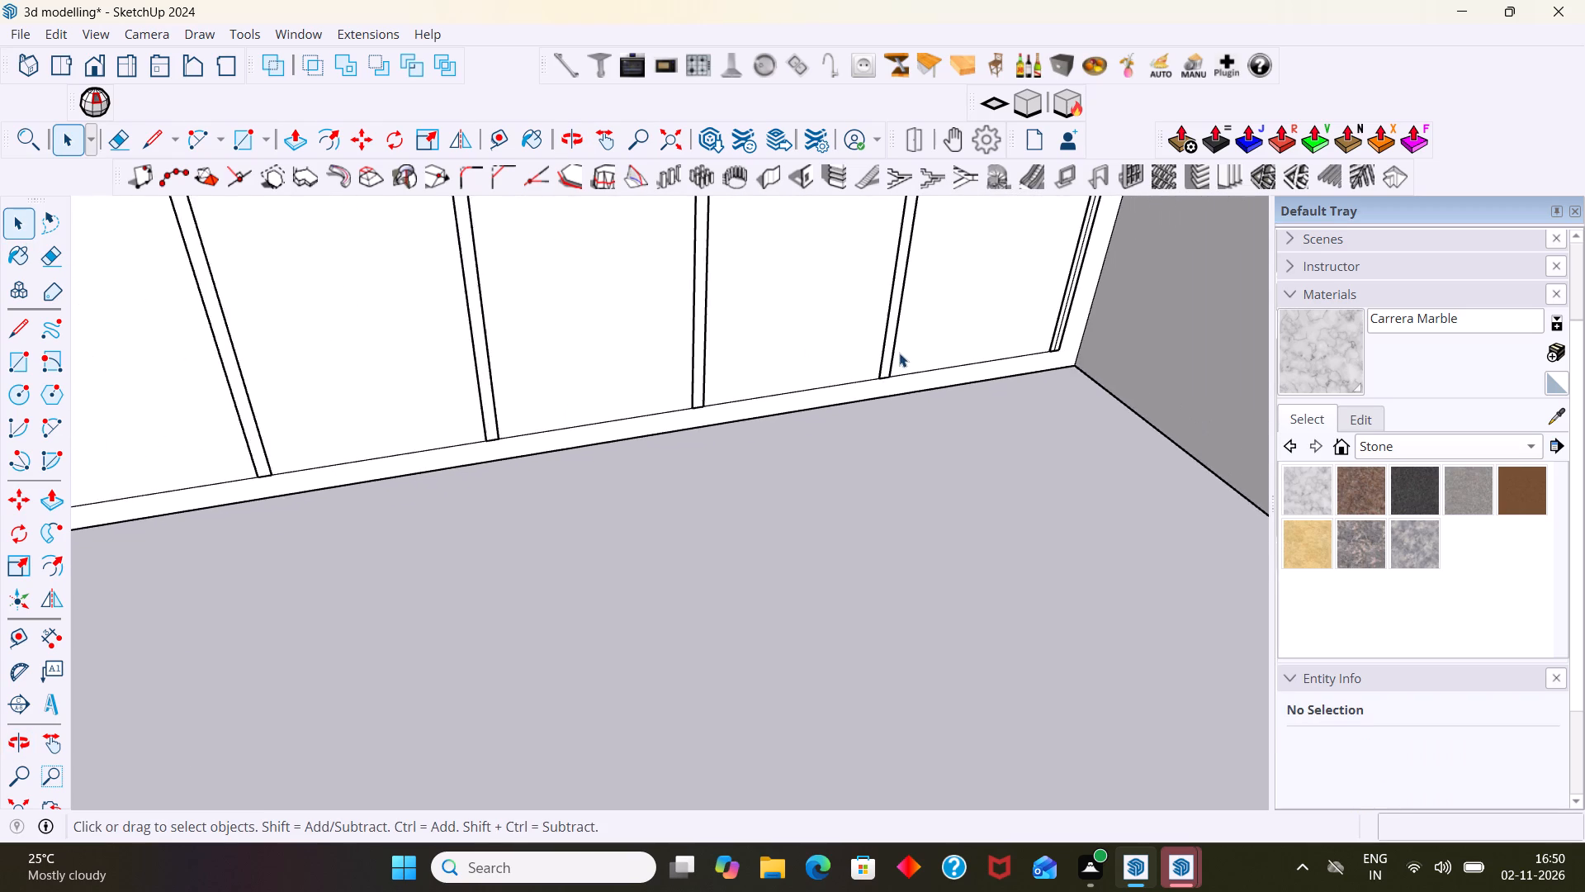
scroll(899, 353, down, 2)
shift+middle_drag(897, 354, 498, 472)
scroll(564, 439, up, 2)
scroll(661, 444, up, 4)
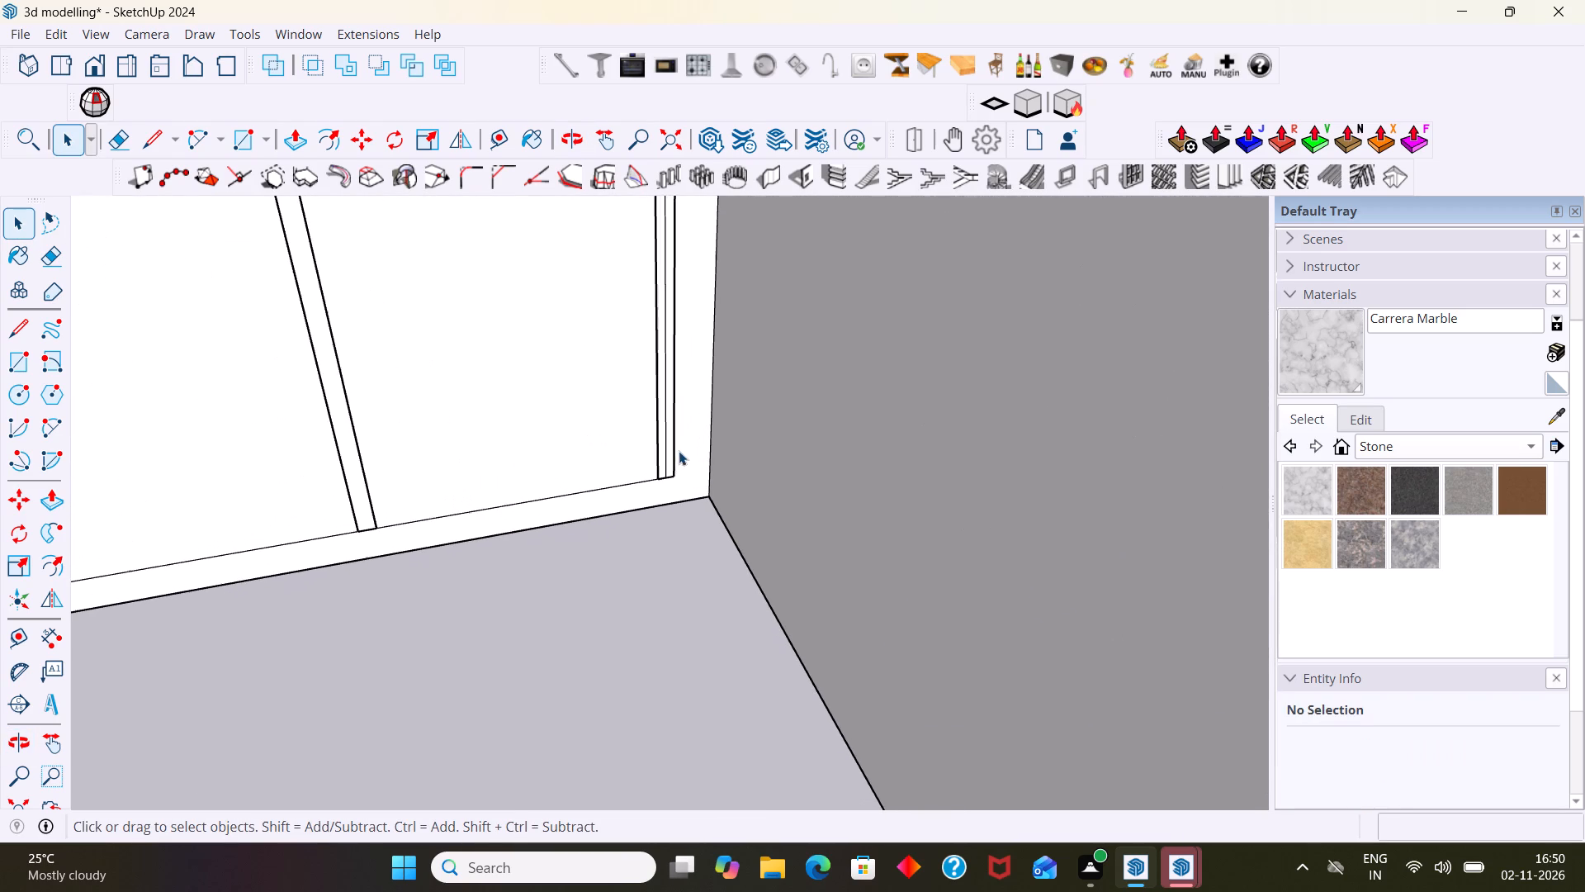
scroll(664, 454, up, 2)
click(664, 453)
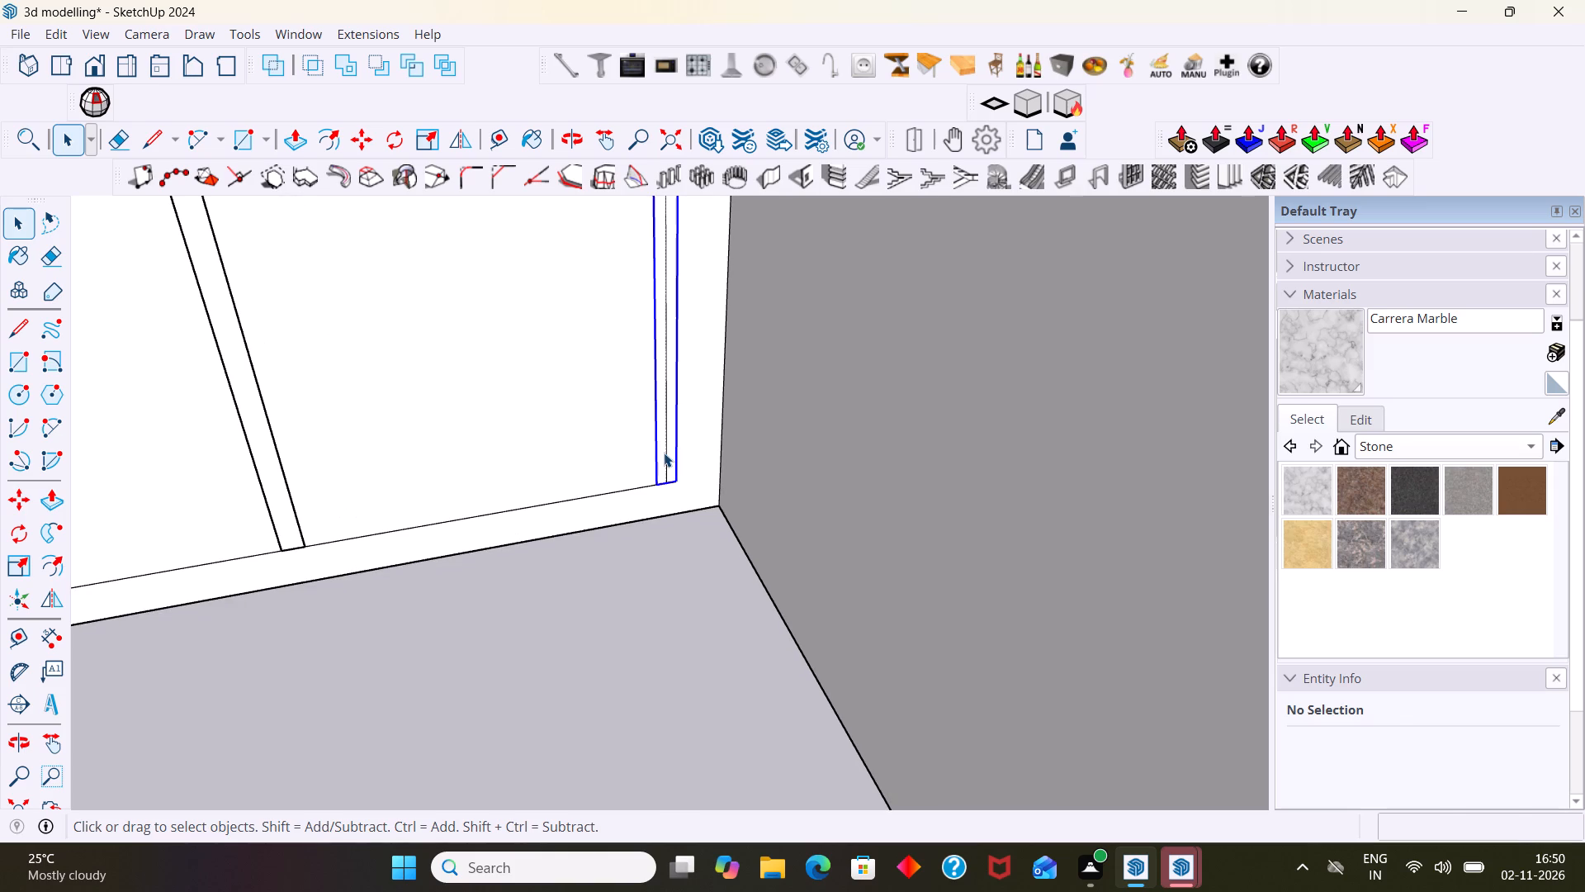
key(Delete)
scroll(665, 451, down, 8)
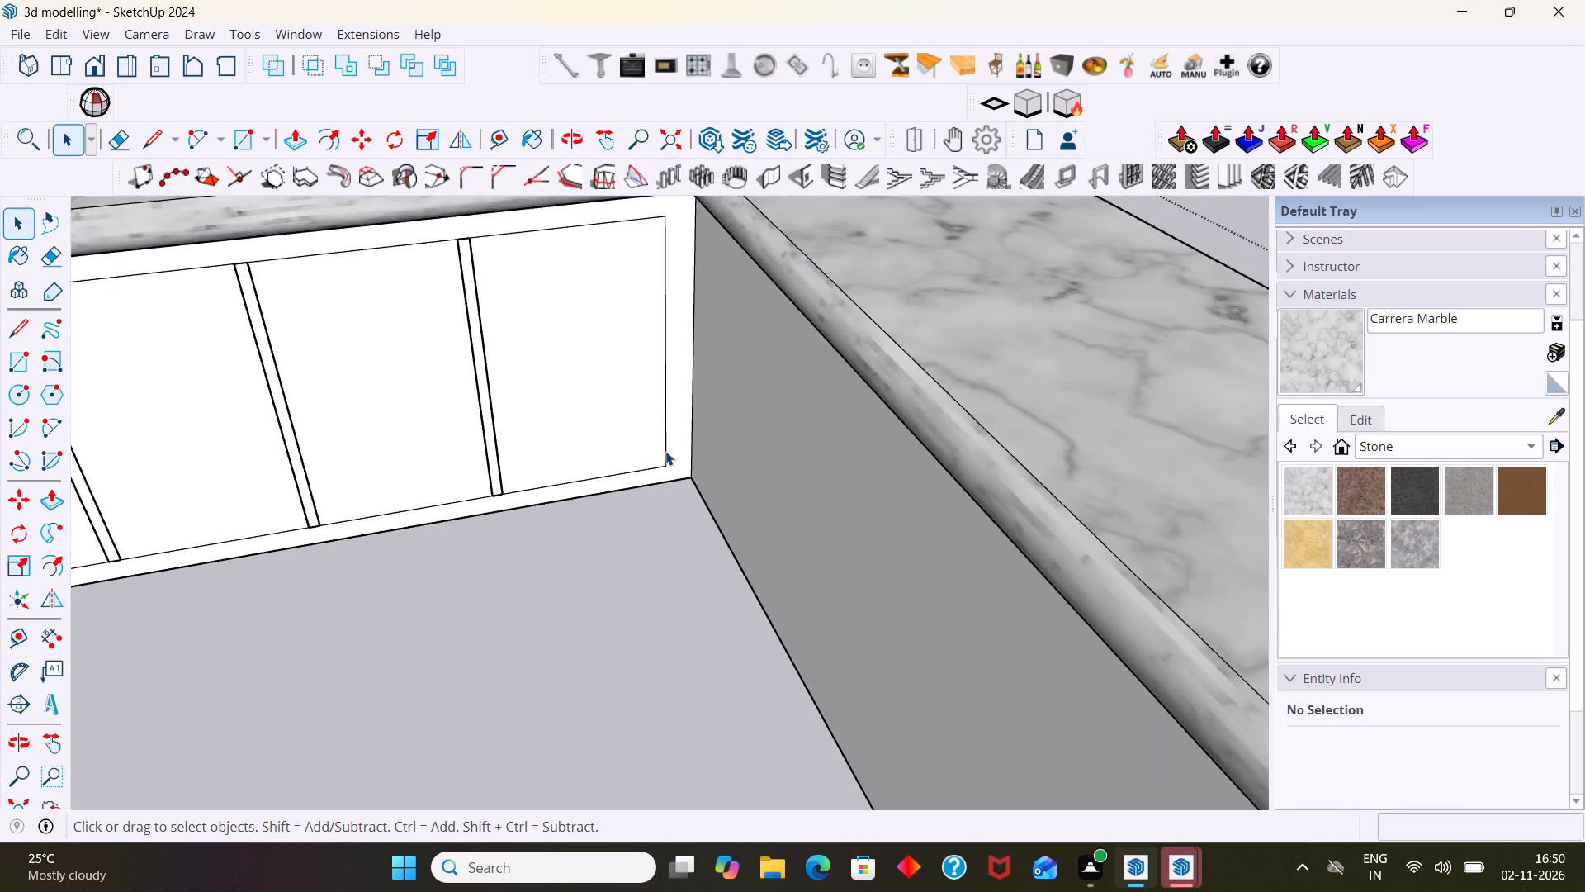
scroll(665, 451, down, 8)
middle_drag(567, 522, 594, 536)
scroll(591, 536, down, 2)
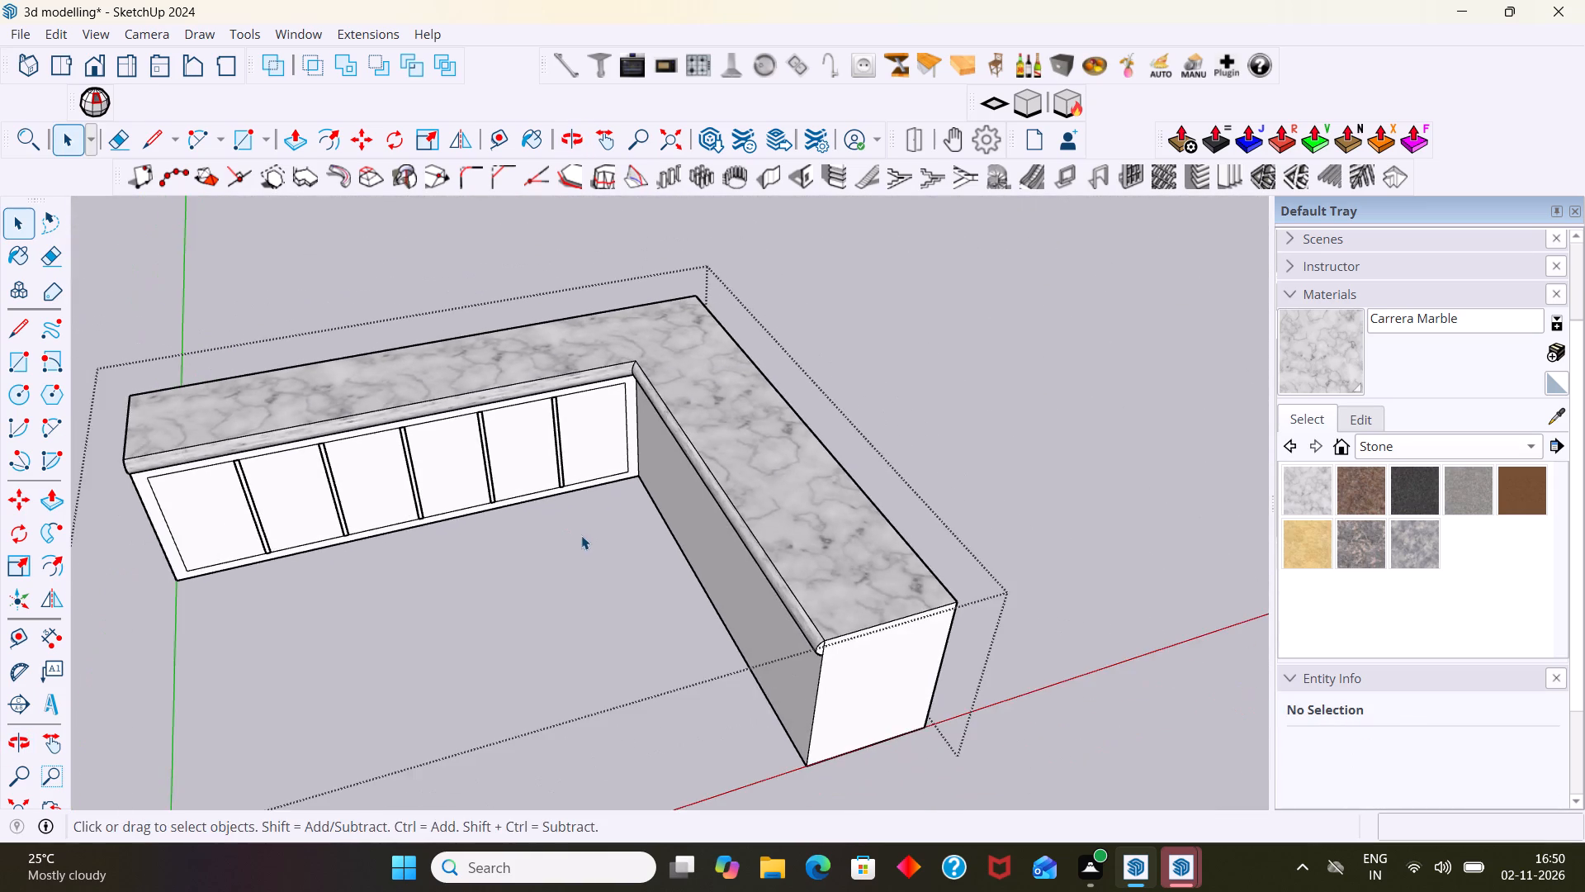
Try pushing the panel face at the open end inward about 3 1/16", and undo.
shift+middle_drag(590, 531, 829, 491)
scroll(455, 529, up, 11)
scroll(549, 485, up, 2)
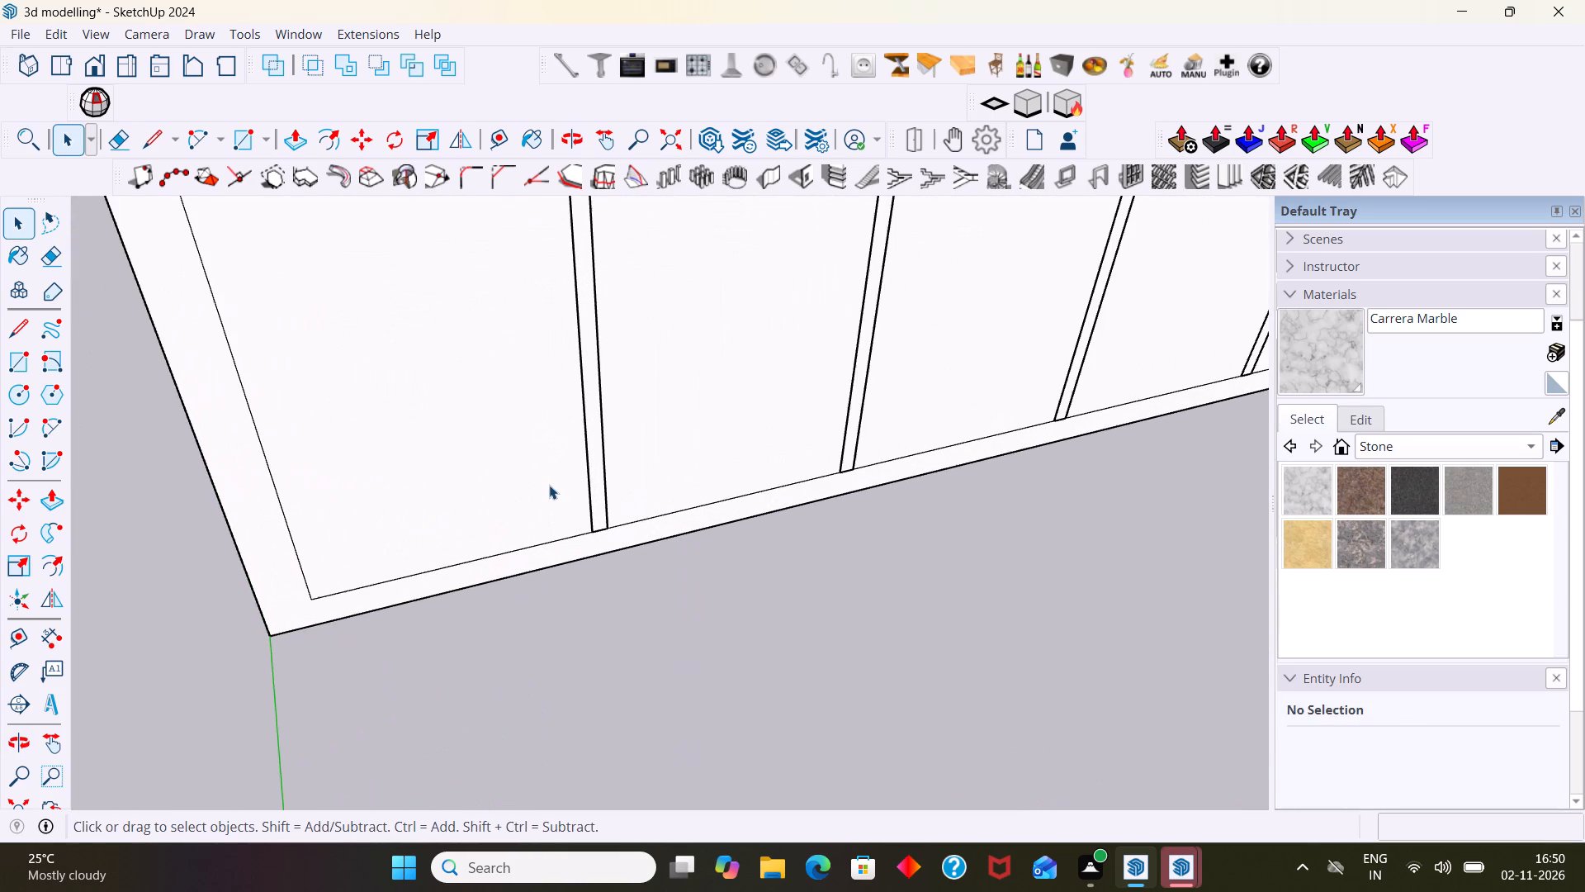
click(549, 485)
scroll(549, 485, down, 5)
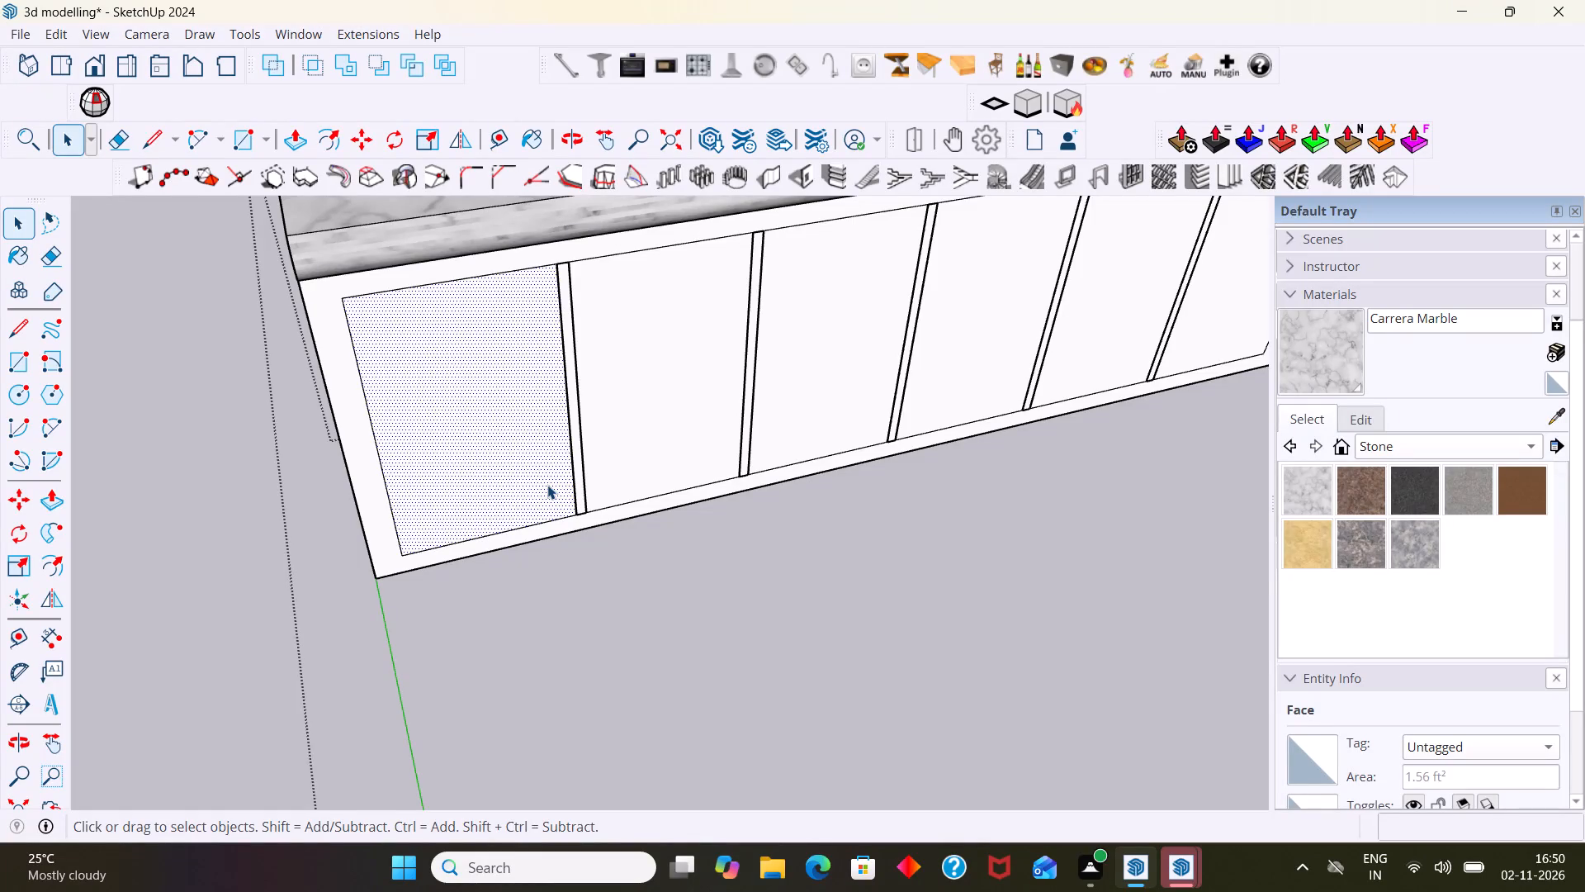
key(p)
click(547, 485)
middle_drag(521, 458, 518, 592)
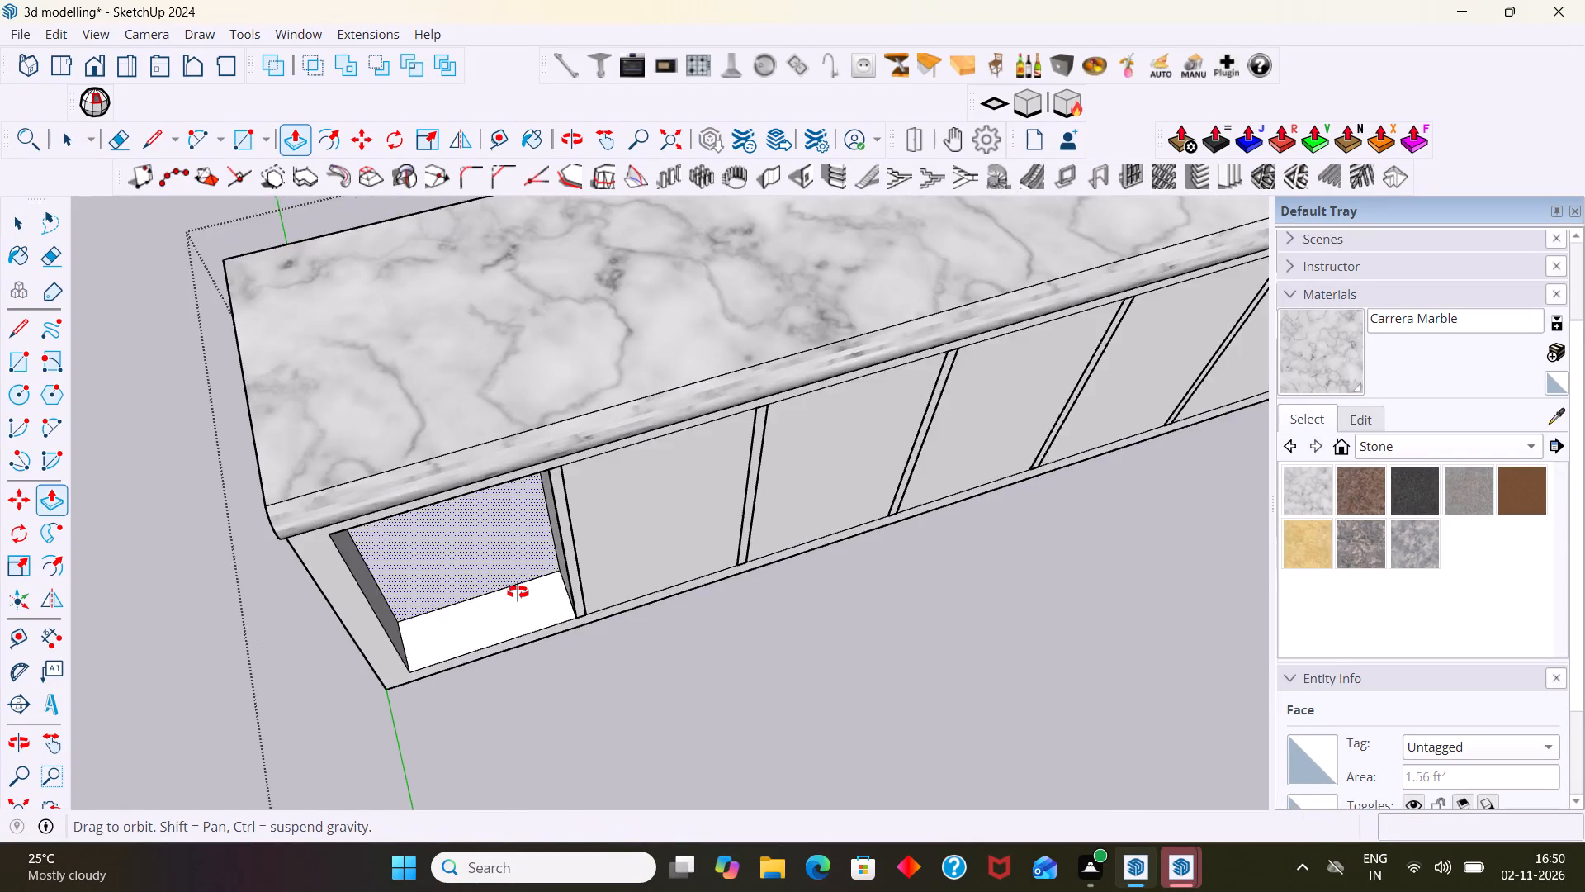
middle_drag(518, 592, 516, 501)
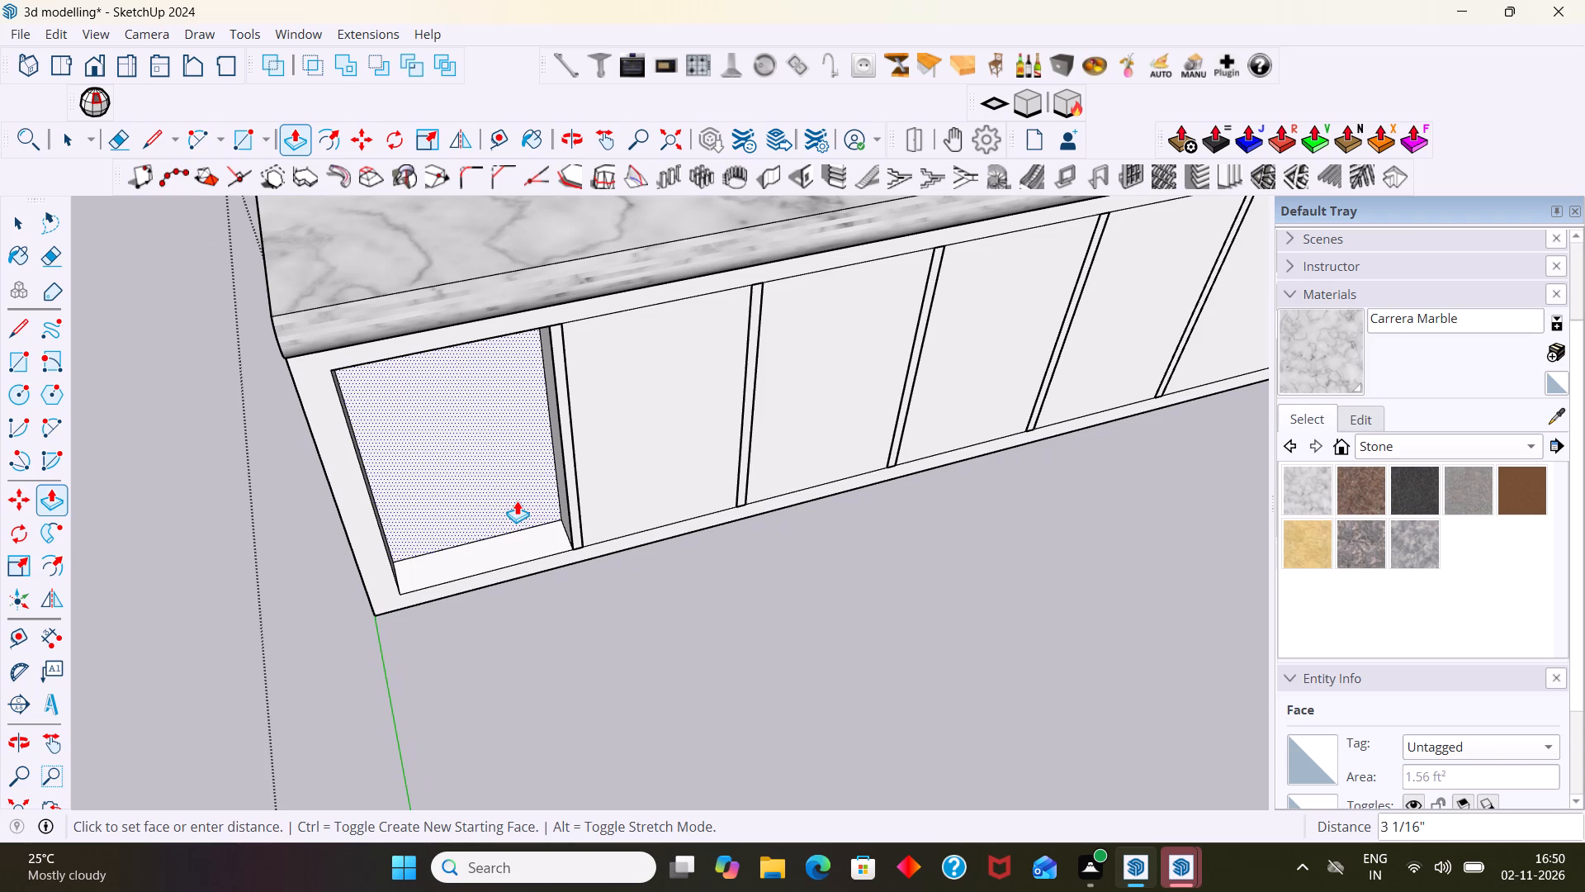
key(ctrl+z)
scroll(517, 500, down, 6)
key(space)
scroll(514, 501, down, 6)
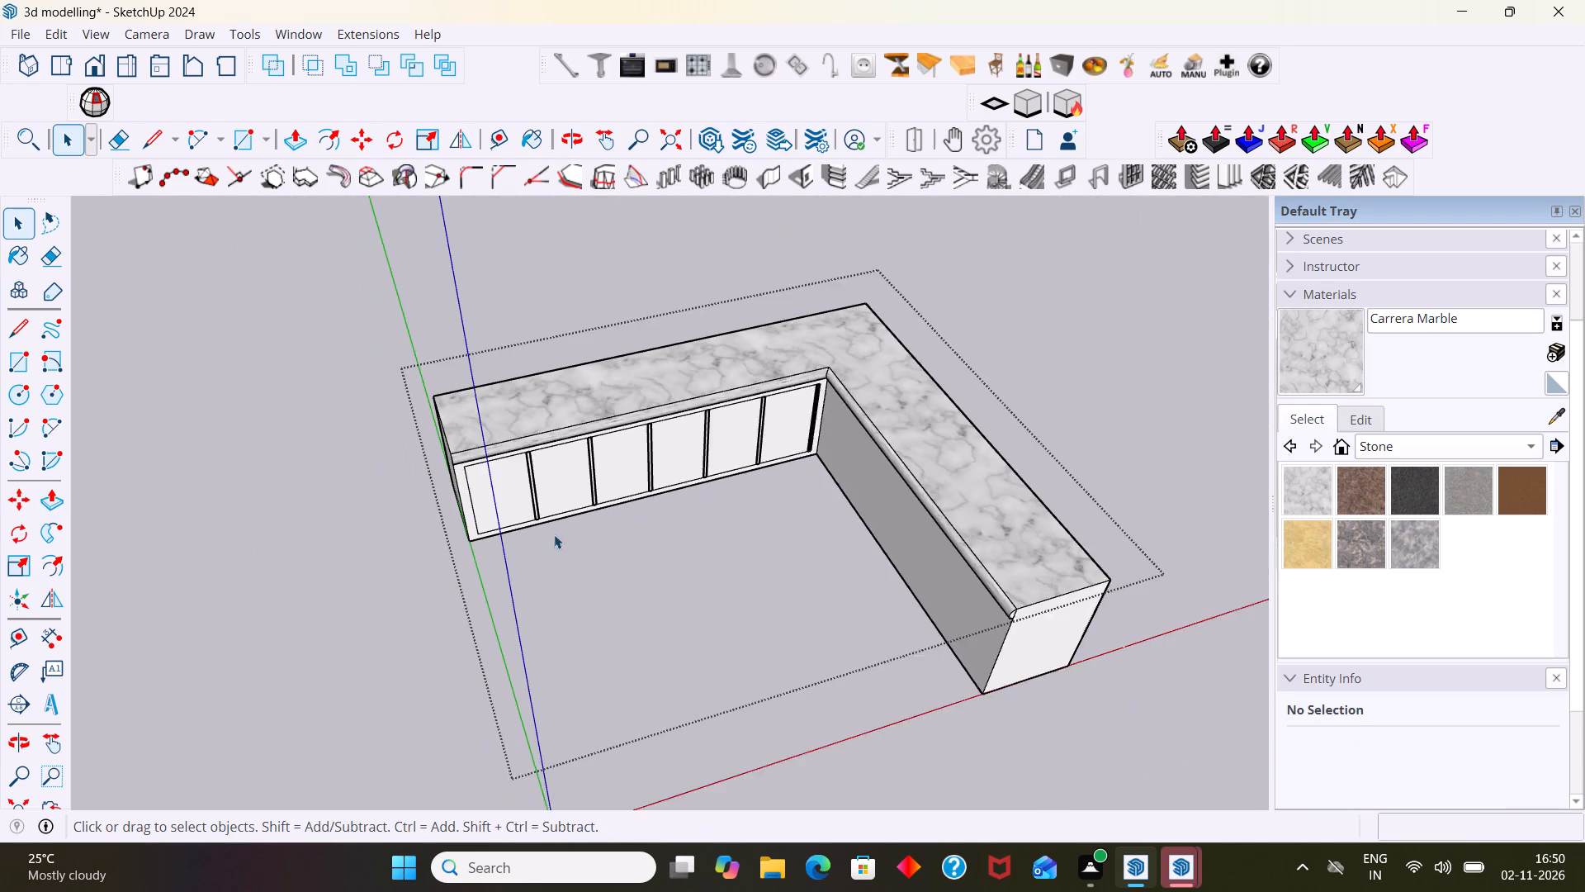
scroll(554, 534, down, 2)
Place a guide line 18 mm in from the countertop's back edge along the panelled wing.
key(t)
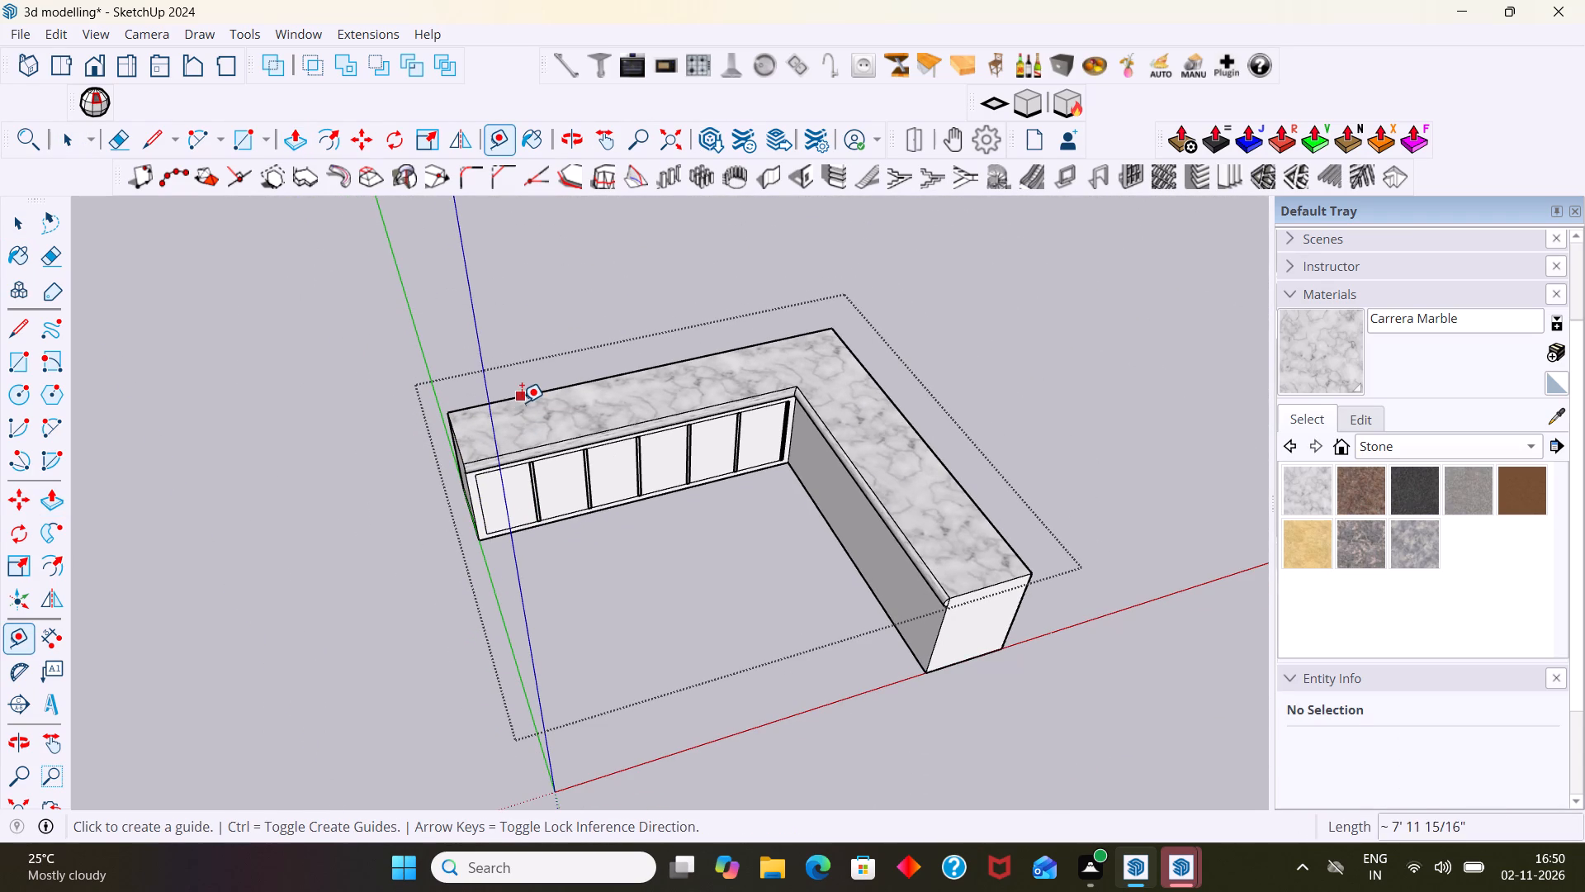
click(522, 402)
text(18)
text(mm)
key(Return)
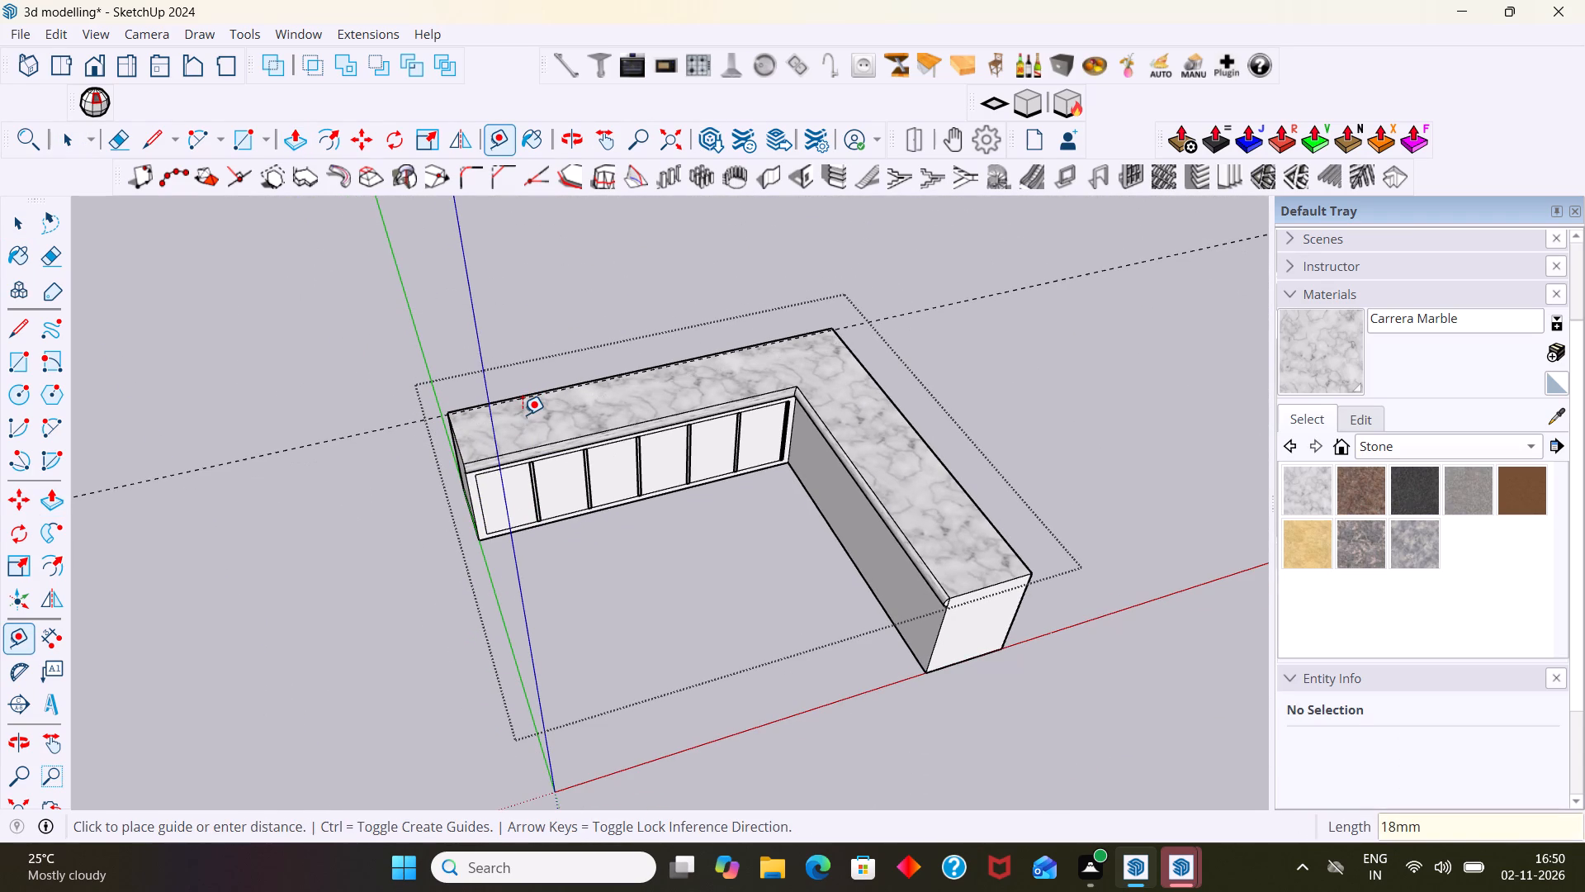
key(space)
Push the open-end panel face inward about 1' 5 5/16" to the guide line to hollow out the first compartment.
click(516, 491)
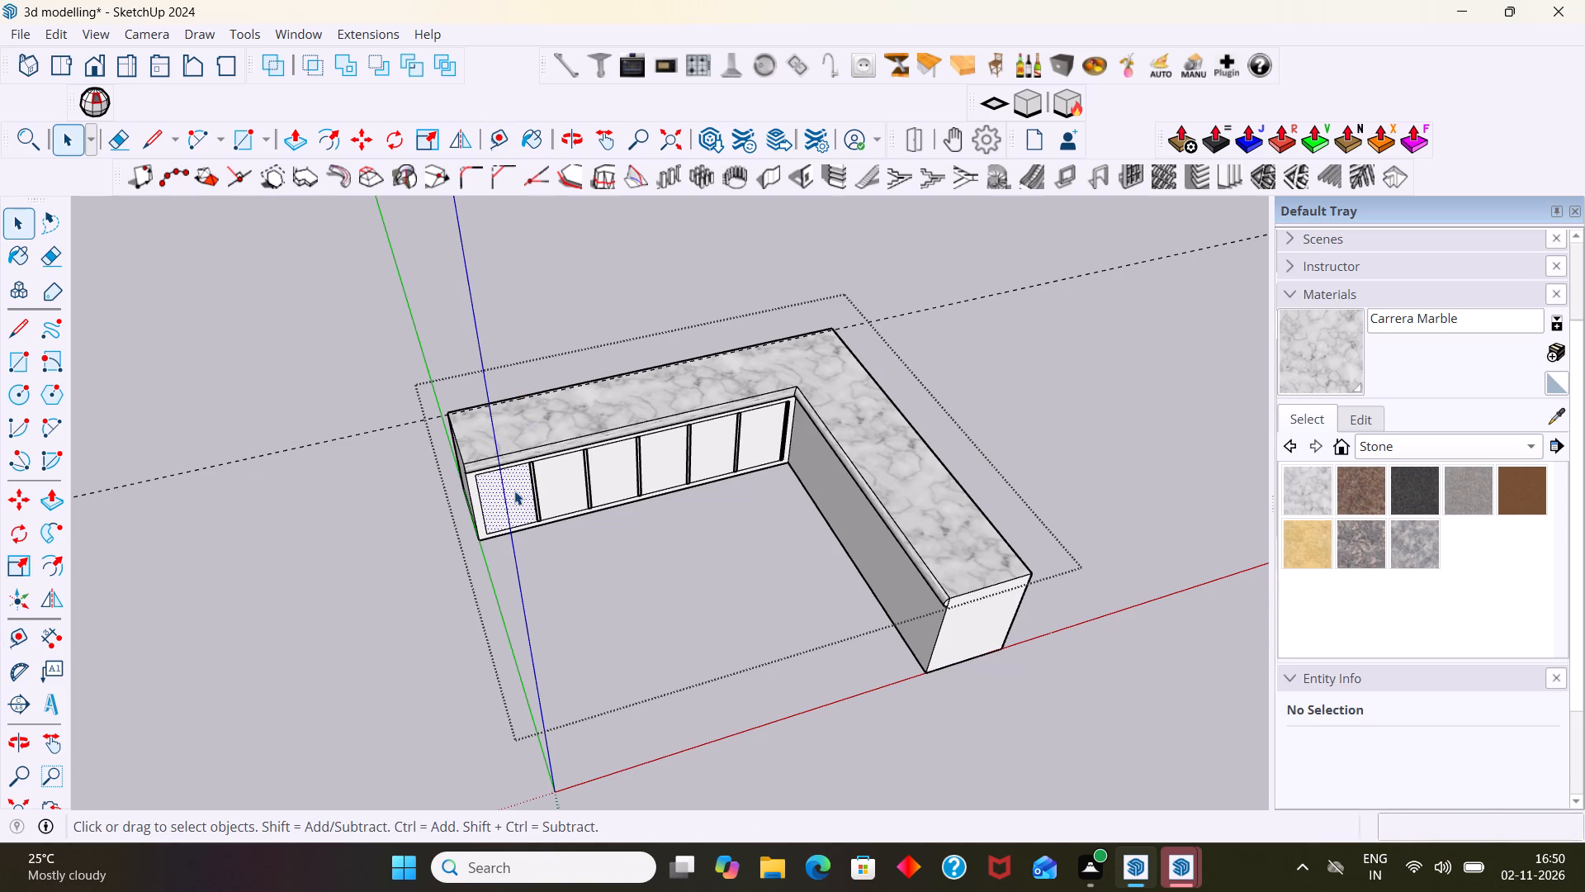
key(p)
click(514, 492)
scroll(477, 391, up, 10)
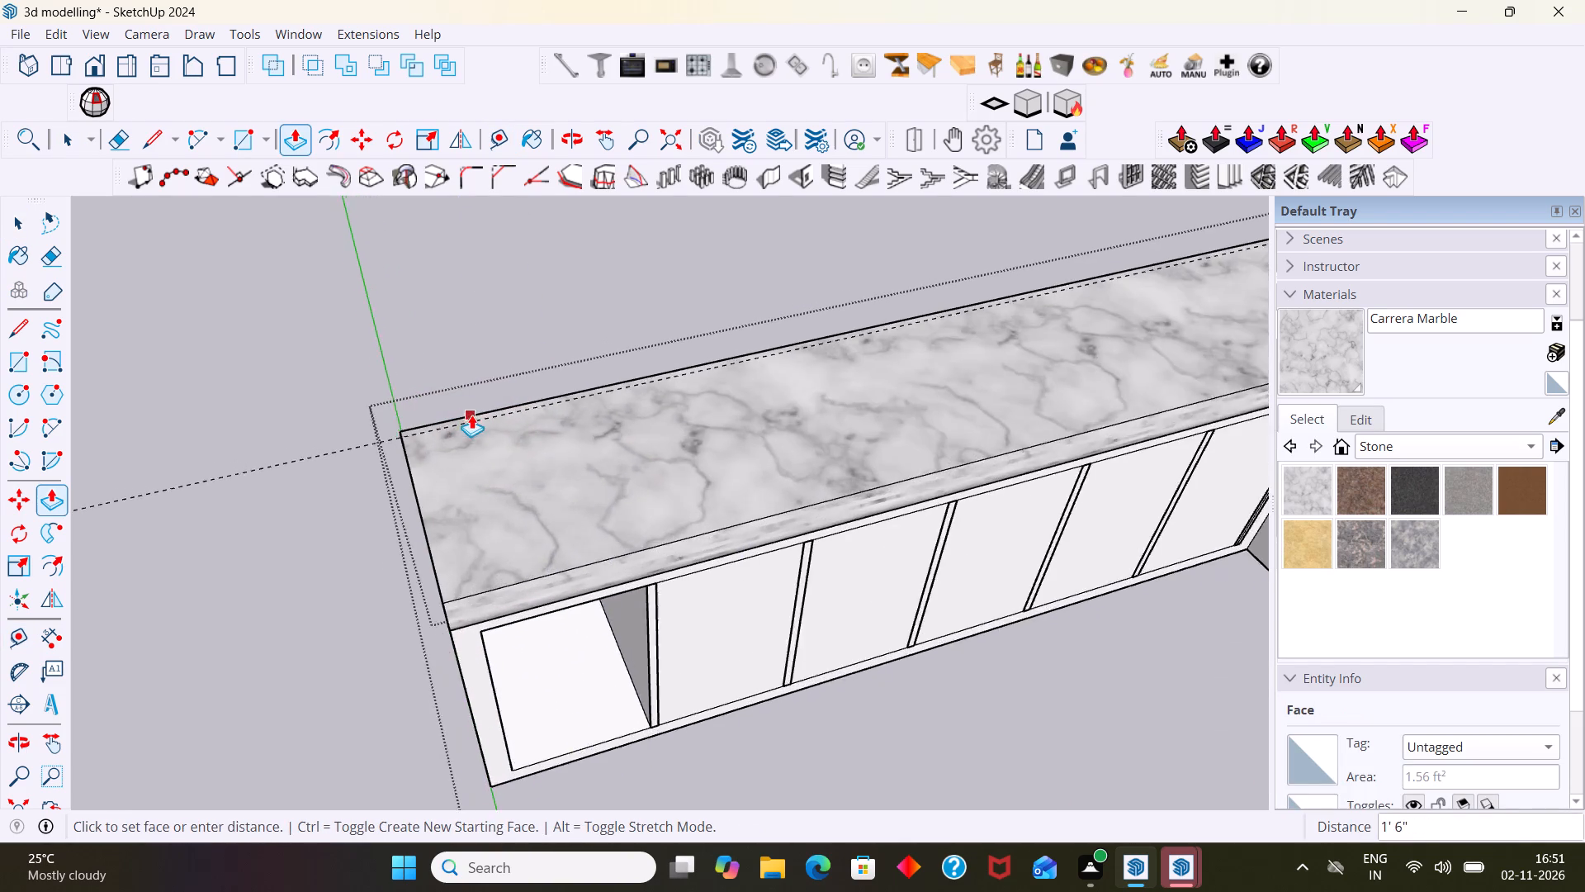
scroll(471, 415, up, 2)
click(473, 423)
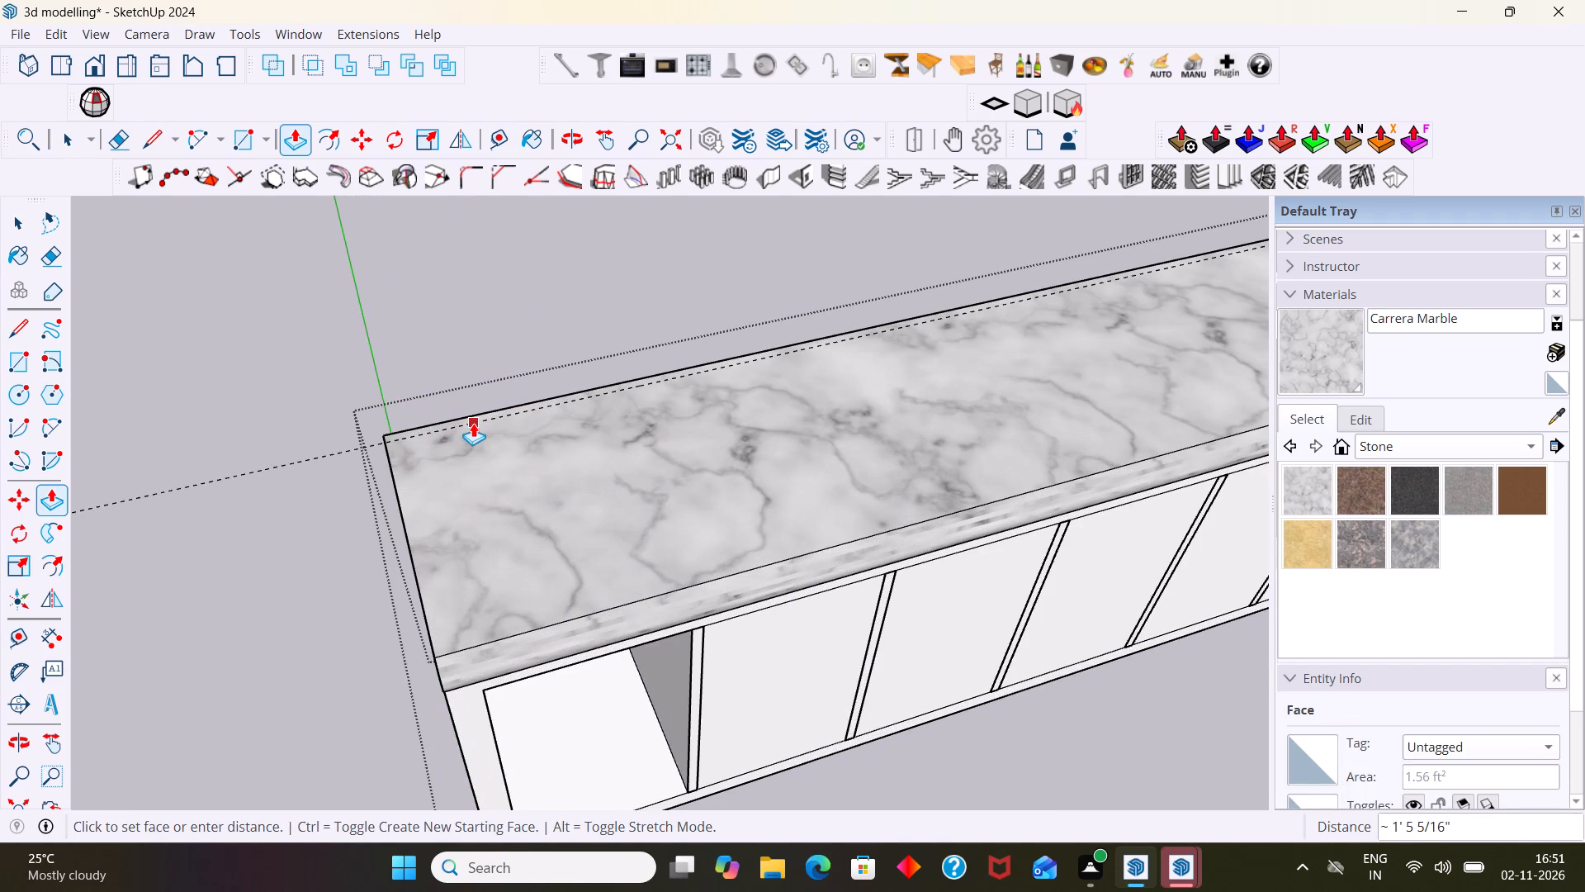
key(space)
click(499, 334)
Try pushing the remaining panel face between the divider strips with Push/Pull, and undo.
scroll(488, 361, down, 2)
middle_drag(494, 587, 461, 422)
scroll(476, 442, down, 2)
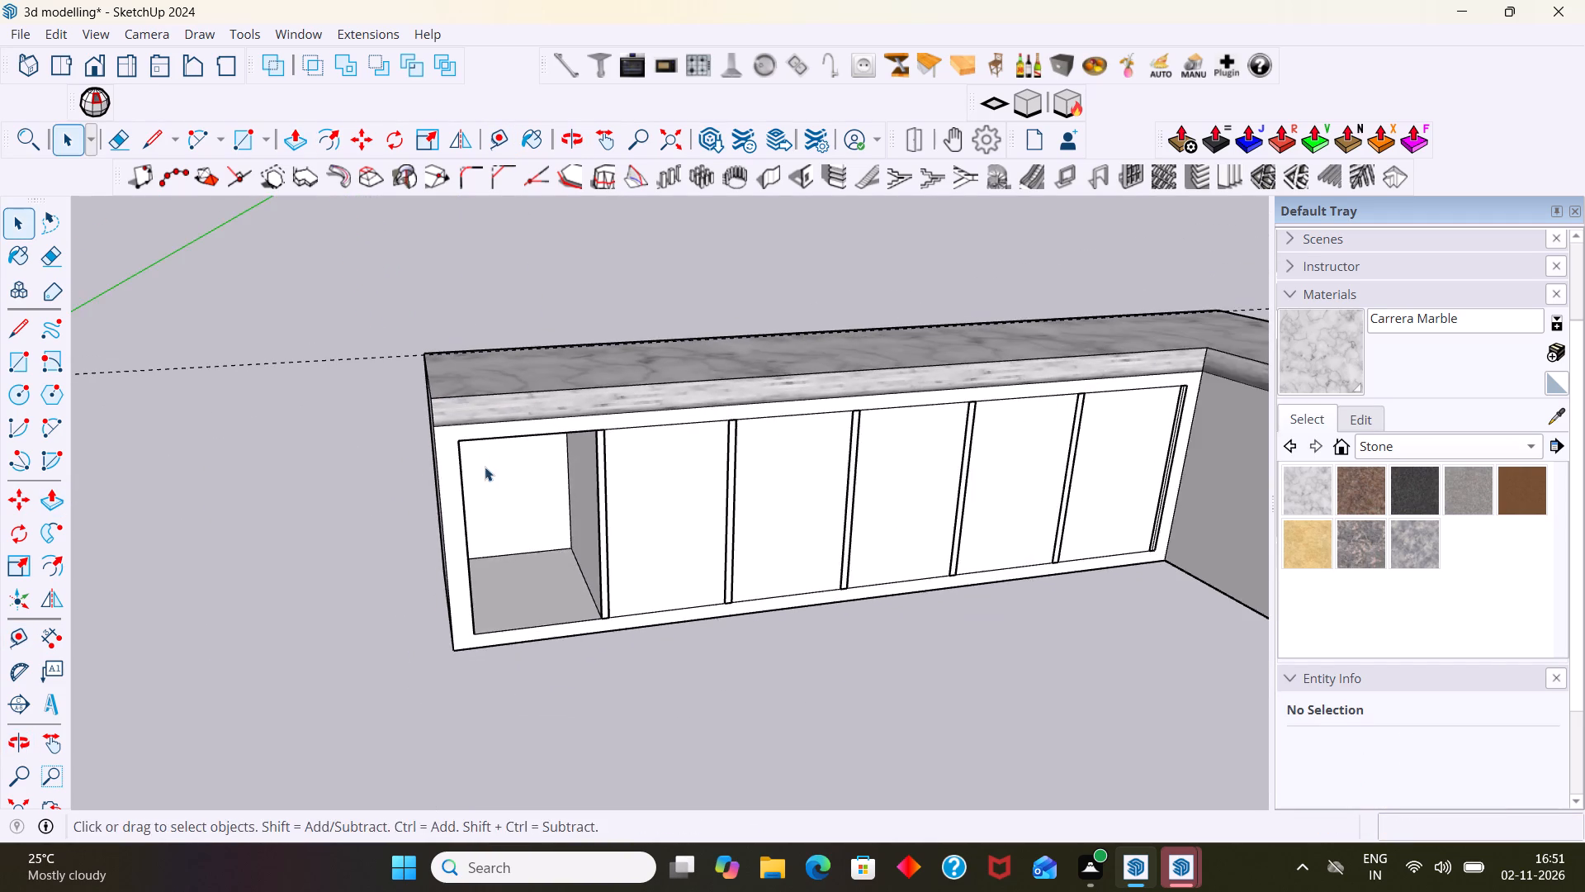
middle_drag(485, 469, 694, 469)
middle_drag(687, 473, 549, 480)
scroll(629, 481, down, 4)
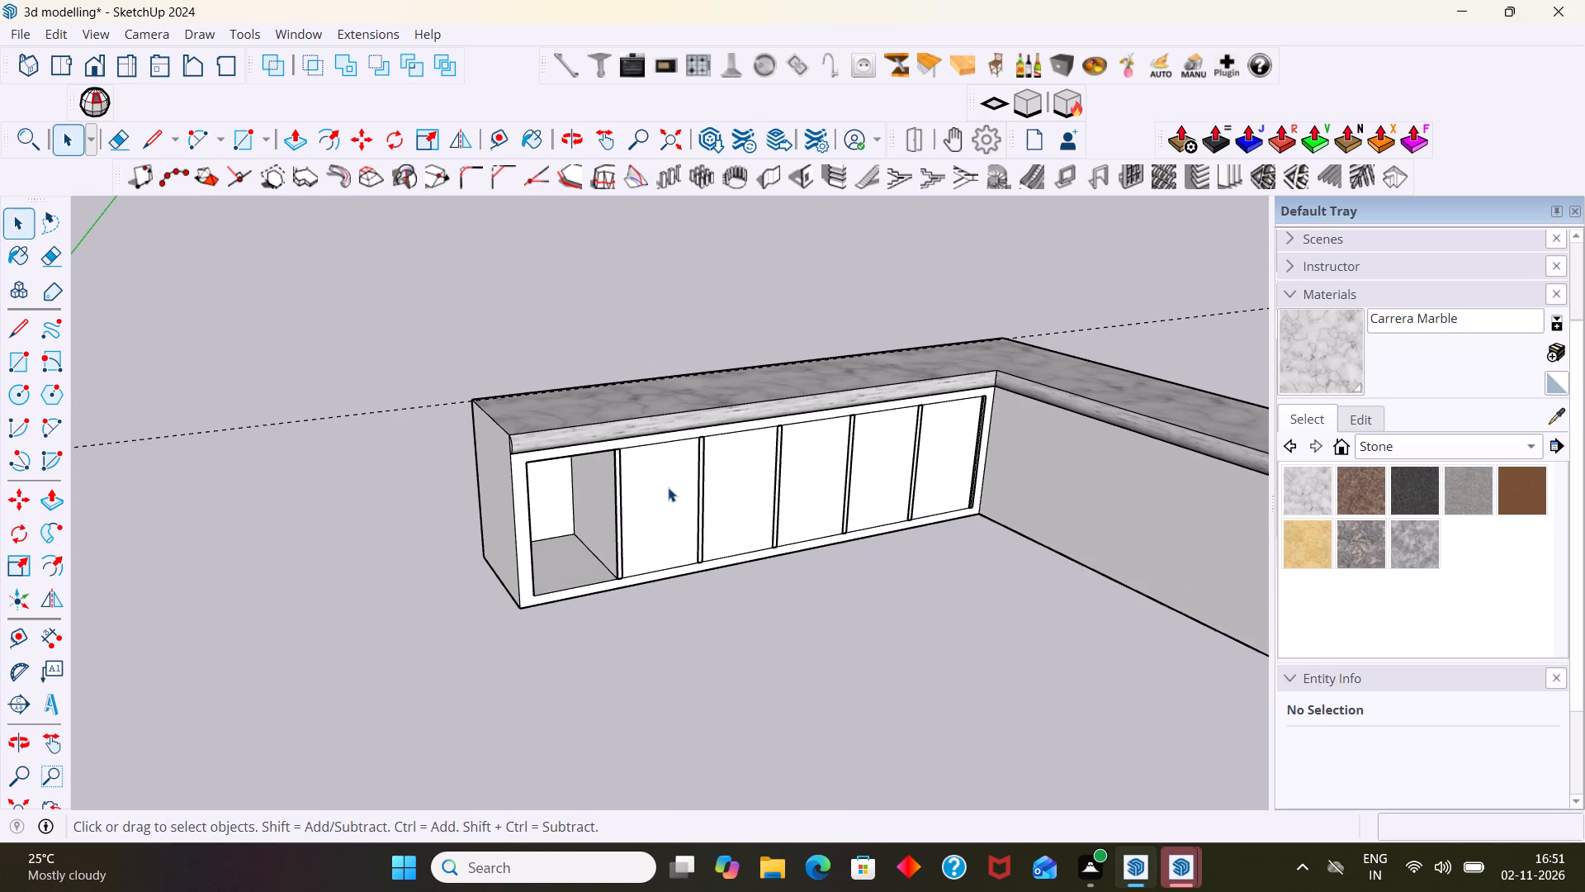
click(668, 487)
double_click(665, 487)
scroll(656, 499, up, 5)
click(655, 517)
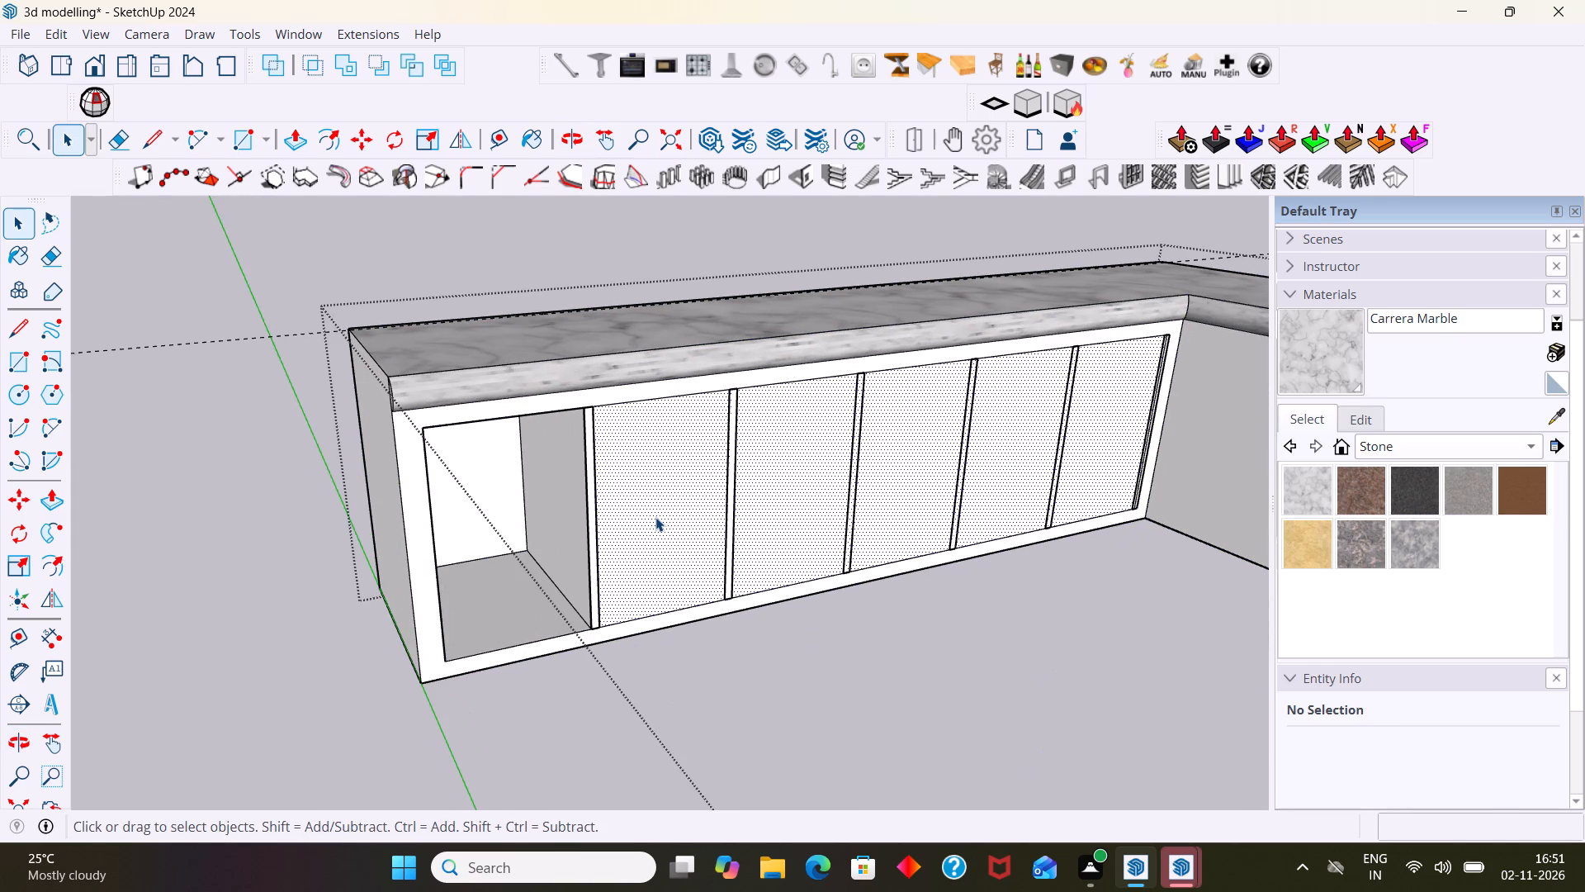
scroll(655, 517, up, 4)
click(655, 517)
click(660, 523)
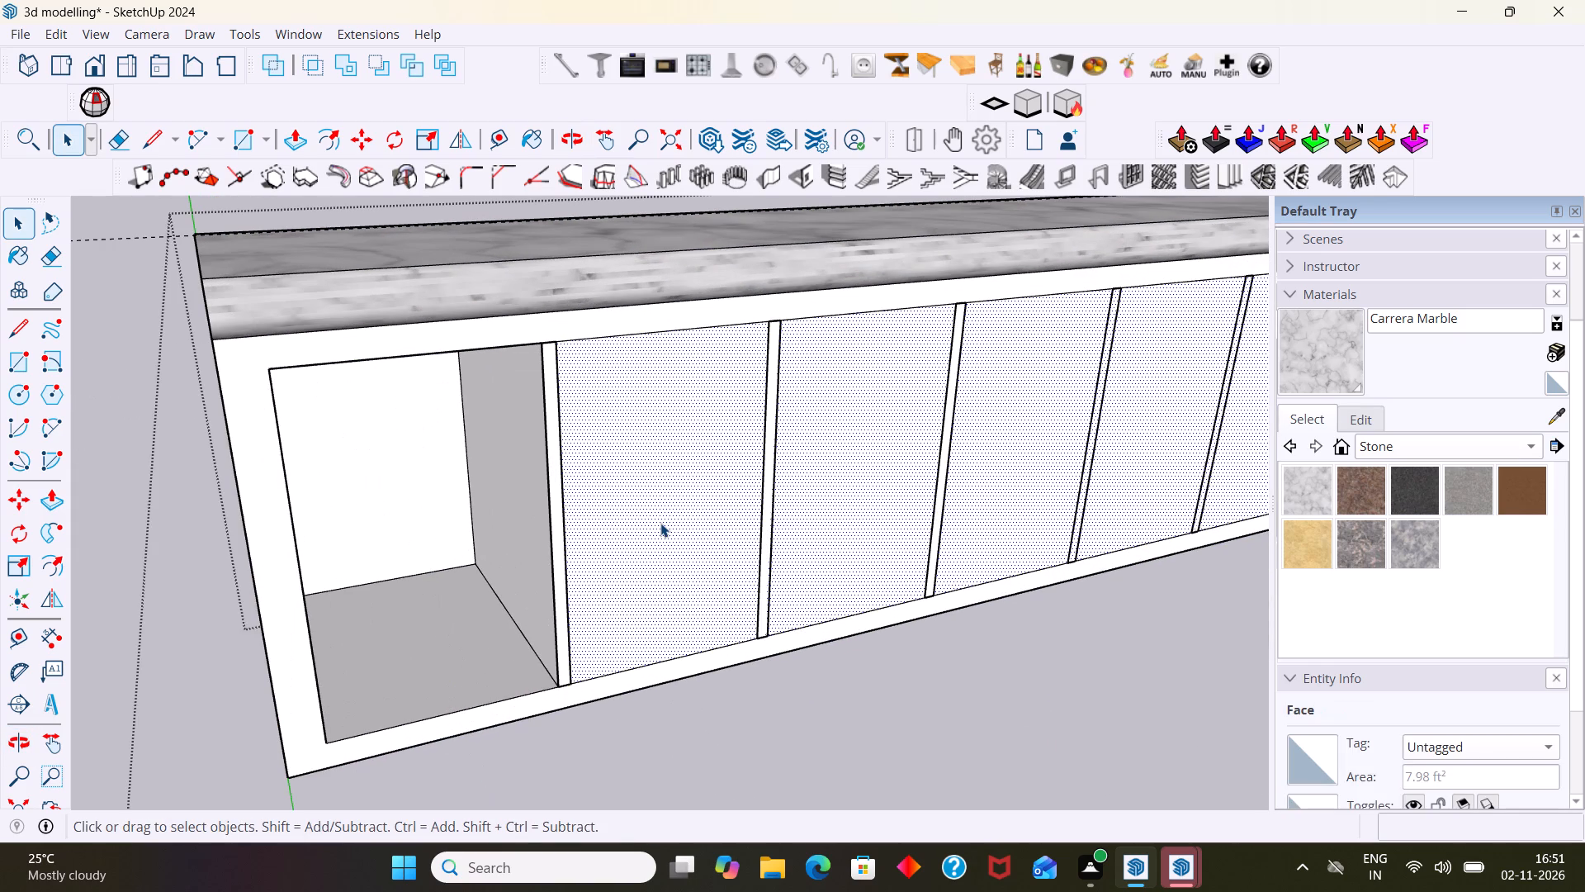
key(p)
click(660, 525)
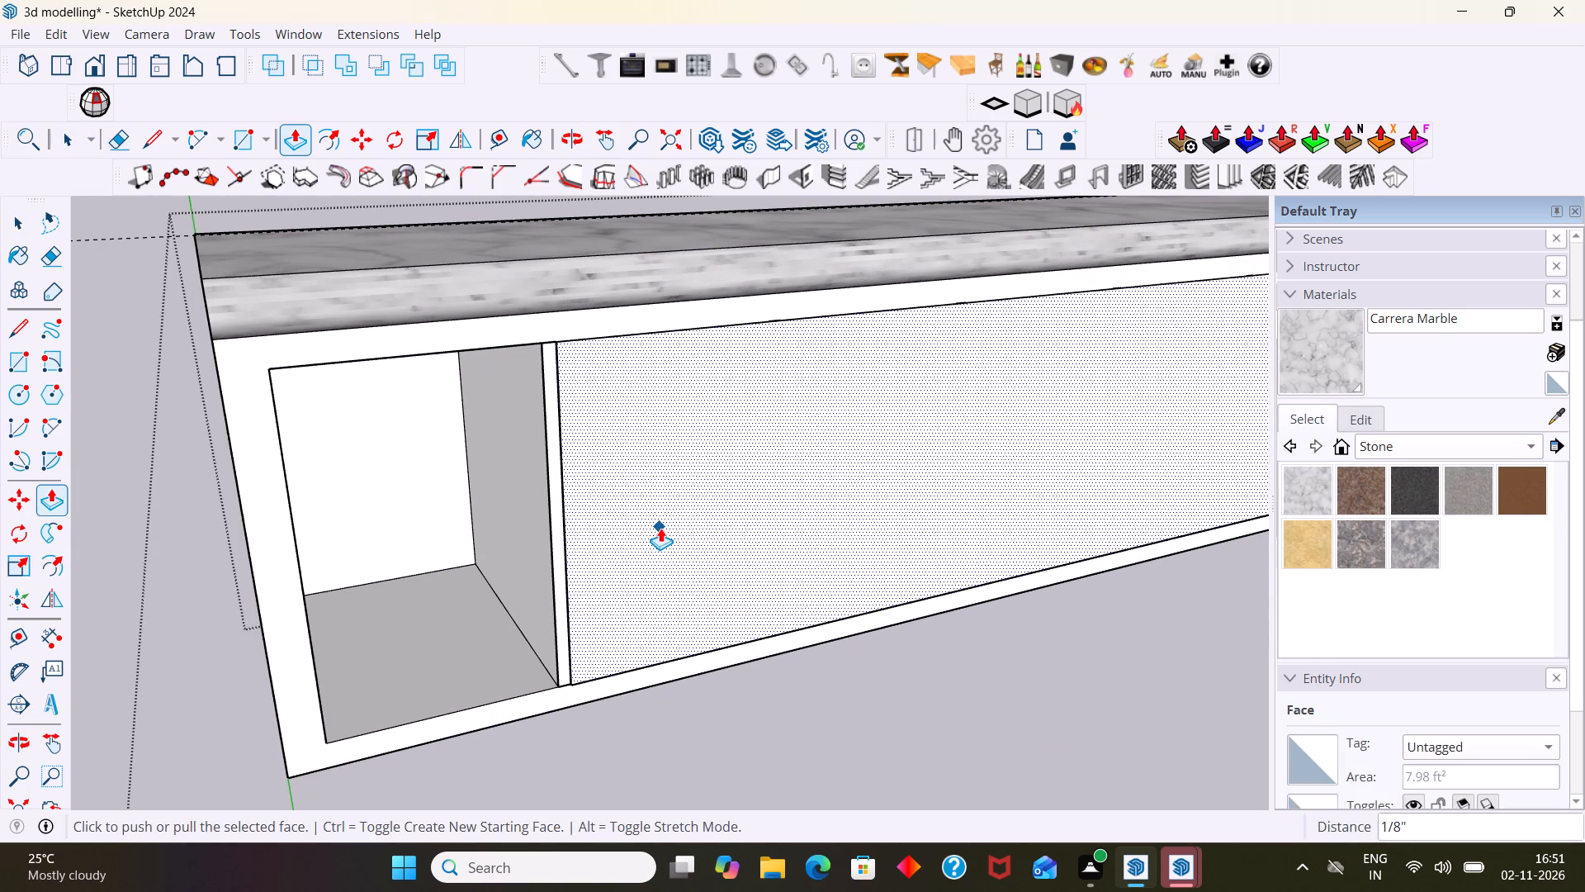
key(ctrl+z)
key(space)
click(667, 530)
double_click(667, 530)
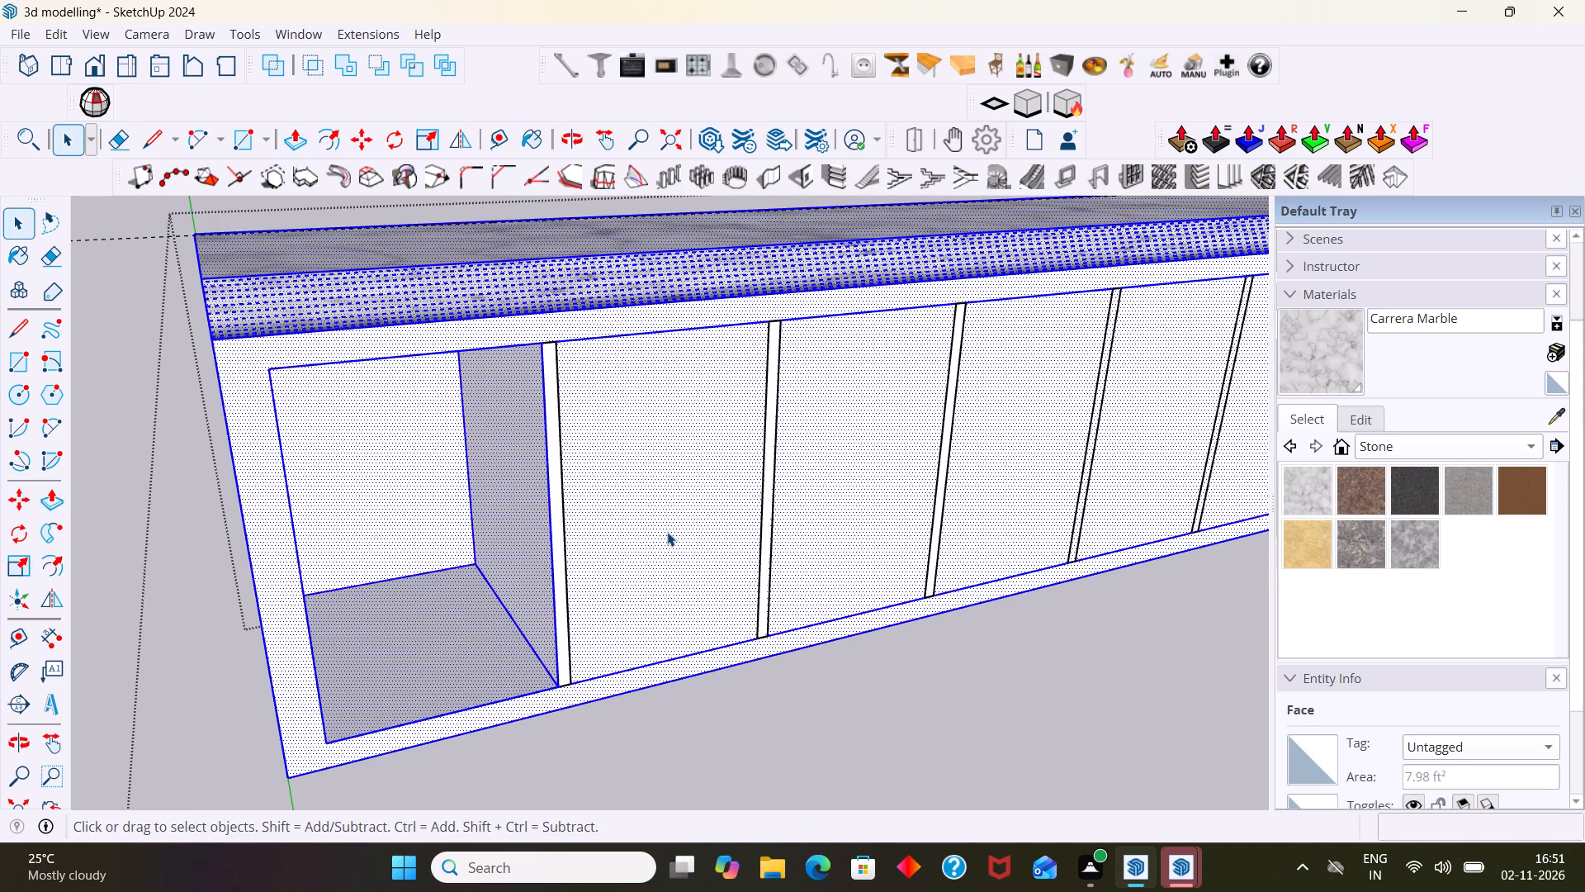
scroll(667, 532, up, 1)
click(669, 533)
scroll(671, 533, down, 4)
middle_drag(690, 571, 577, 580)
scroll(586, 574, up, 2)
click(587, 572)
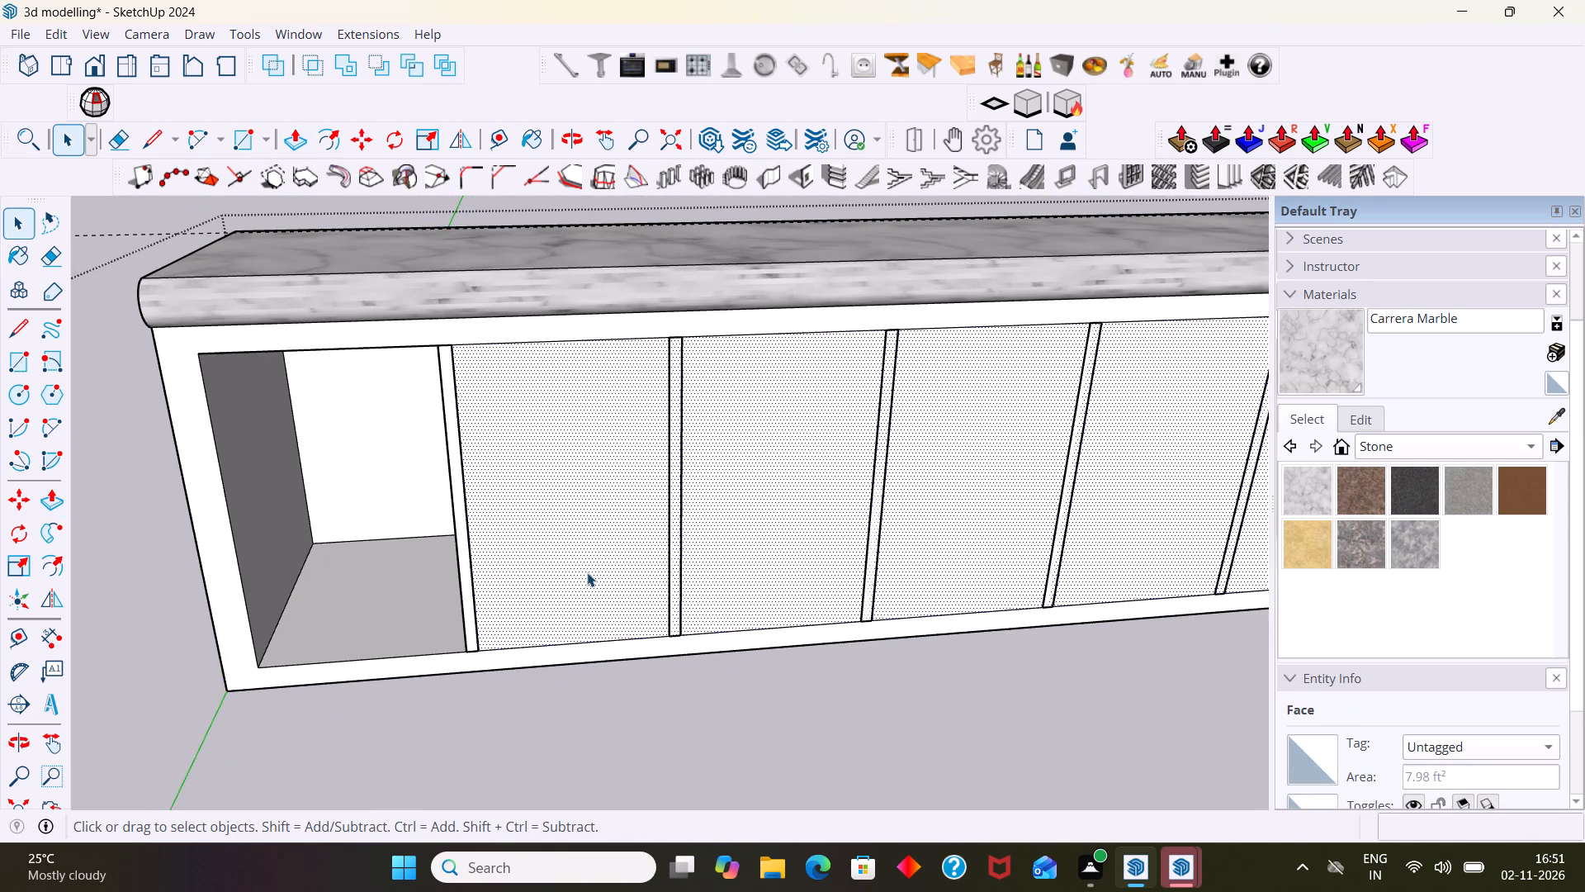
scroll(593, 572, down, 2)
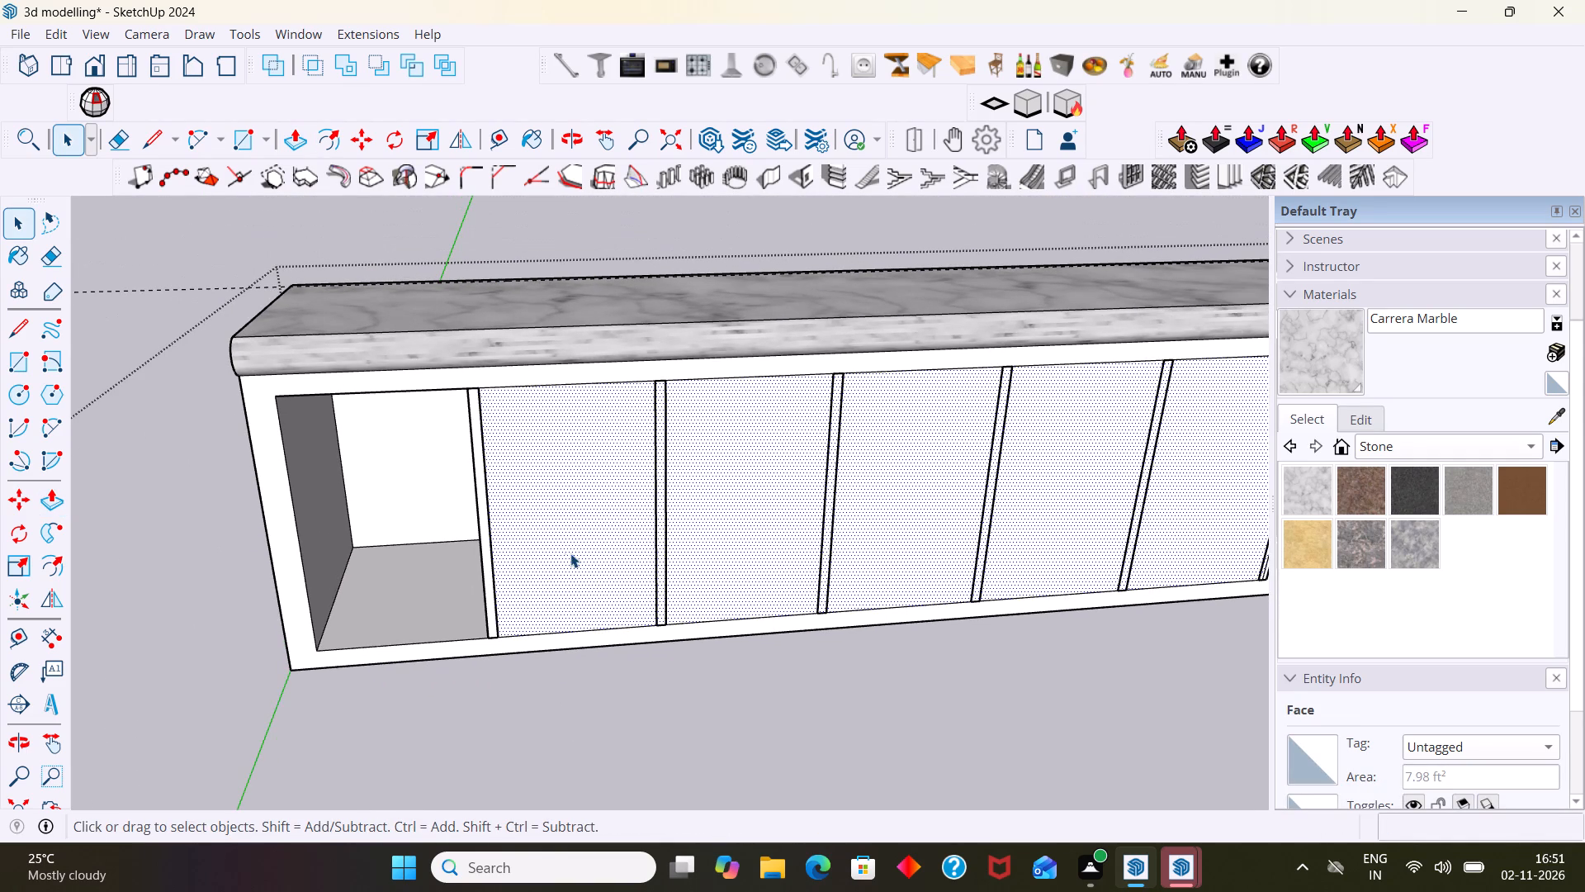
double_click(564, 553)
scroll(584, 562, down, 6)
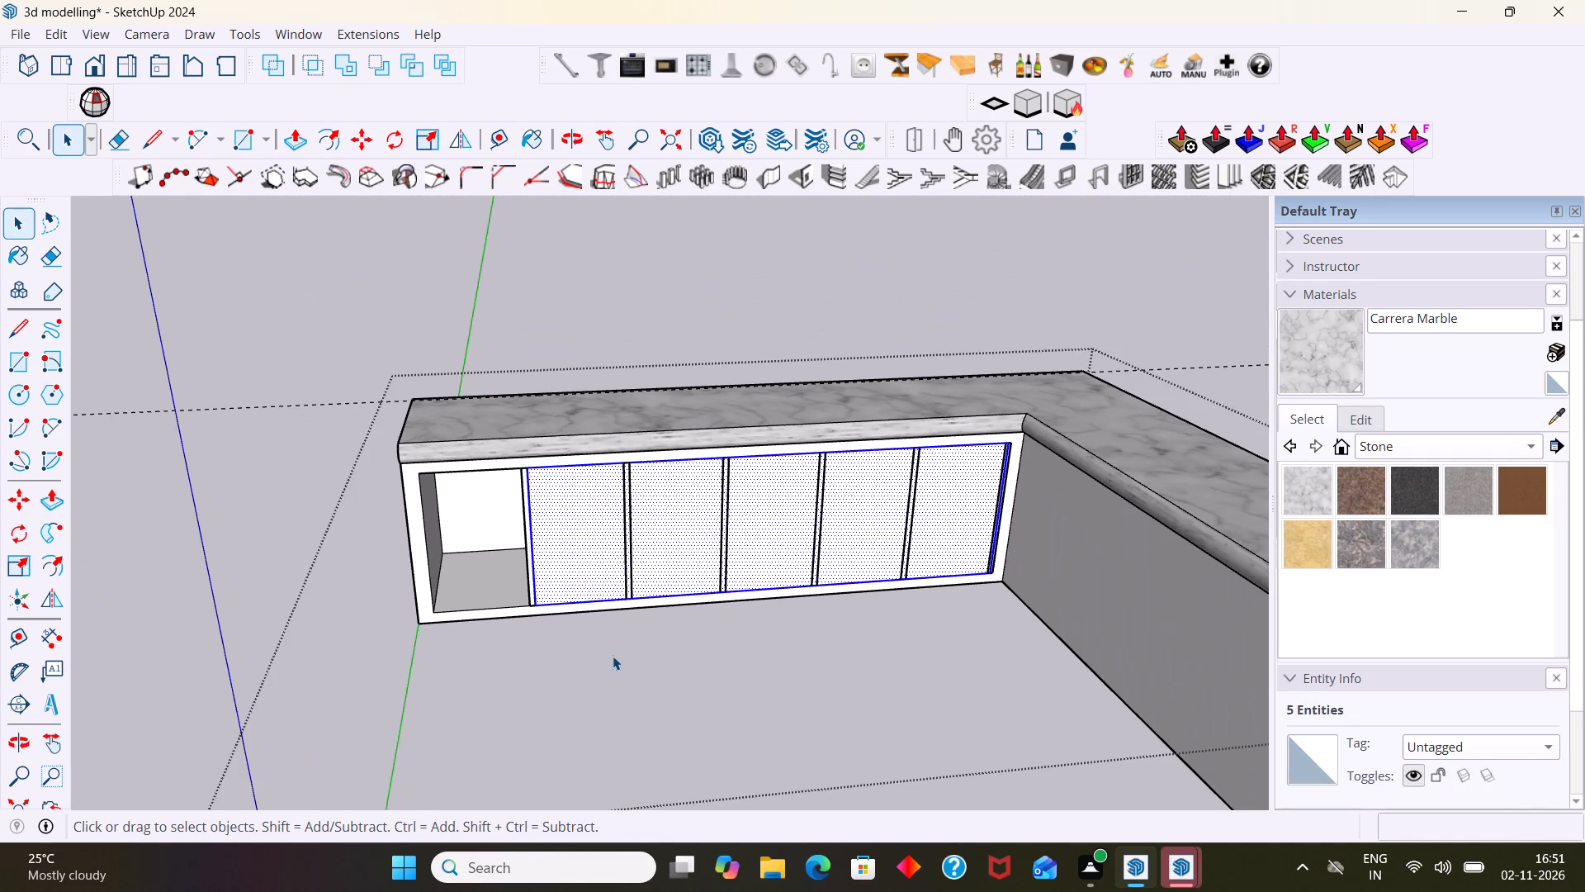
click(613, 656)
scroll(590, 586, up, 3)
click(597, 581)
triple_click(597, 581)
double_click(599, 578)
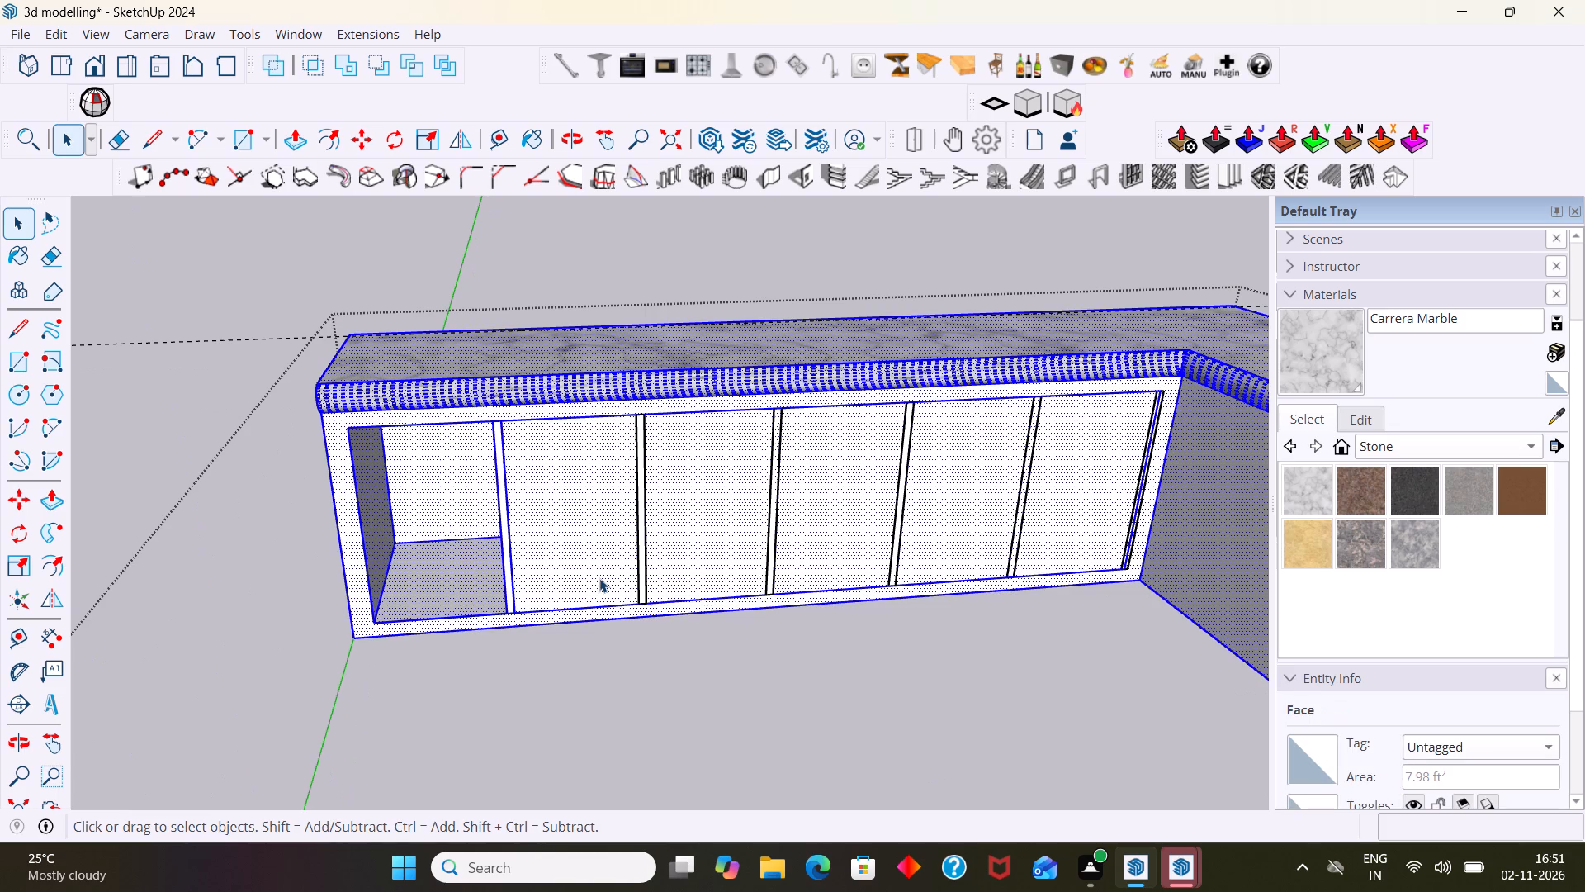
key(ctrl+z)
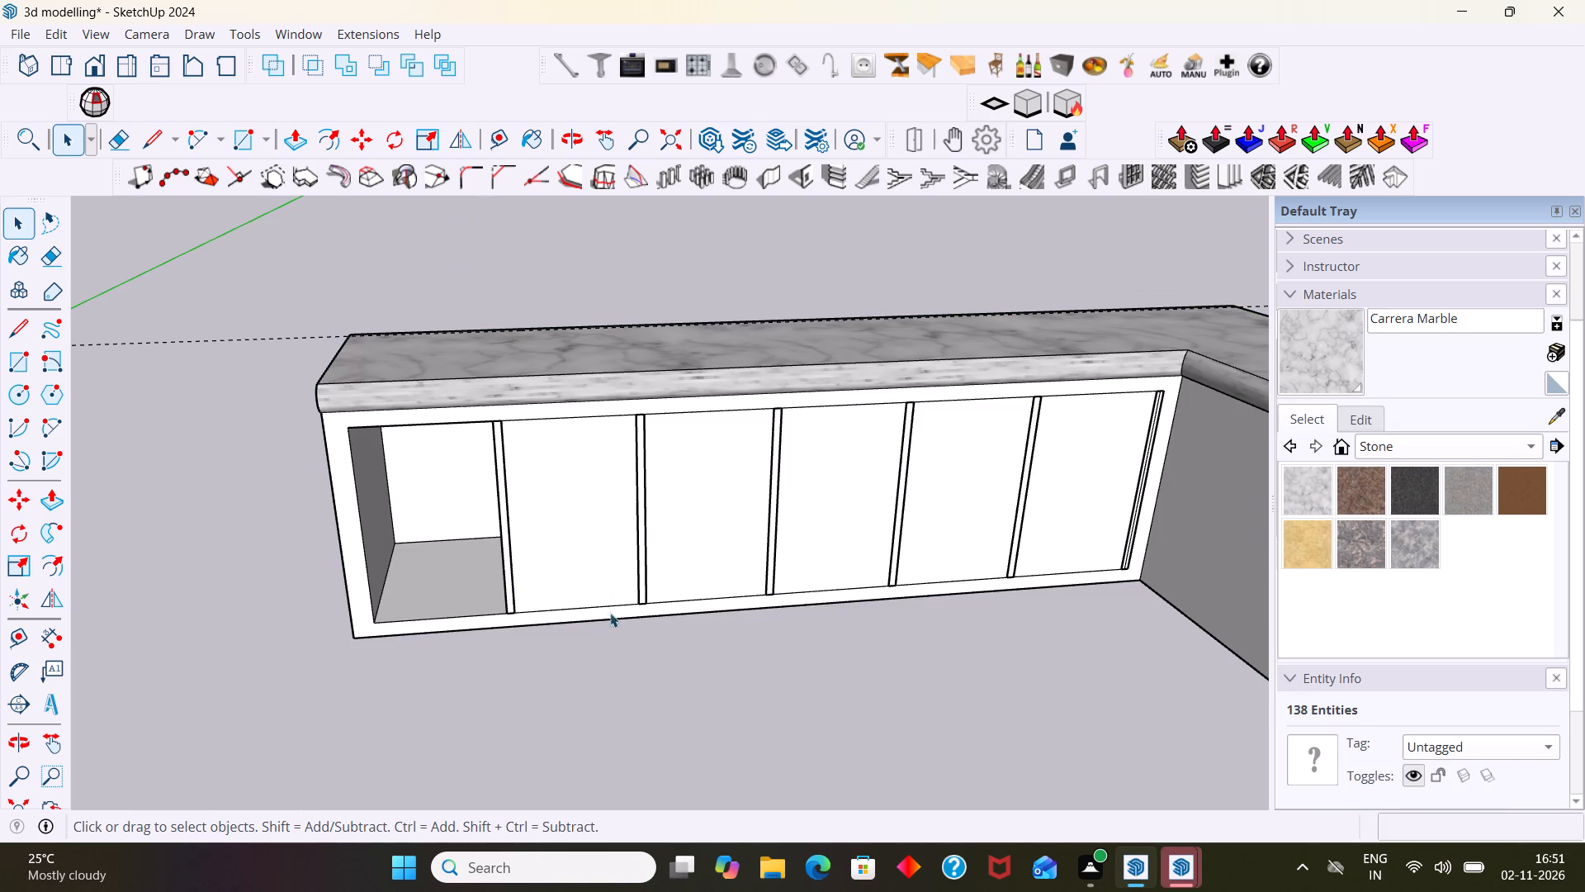
Push the remaining panel face behind the strips inward about 1' 5 5/16" to the countertop's guide line to hollow it out.
click(609, 598)
triple_click(608, 589)
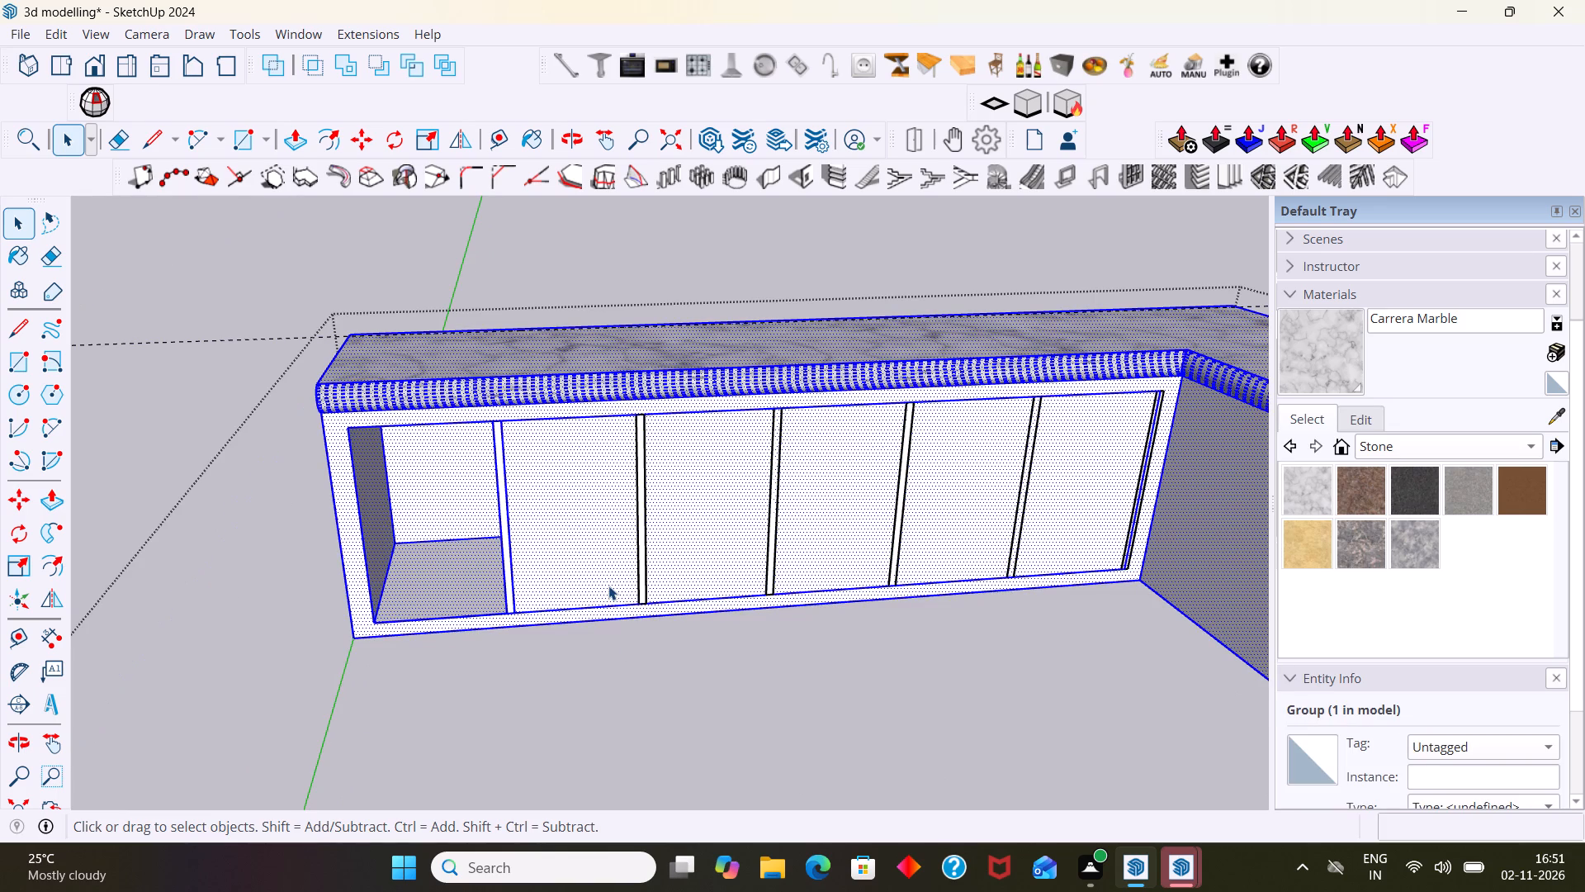
double_click(608, 586)
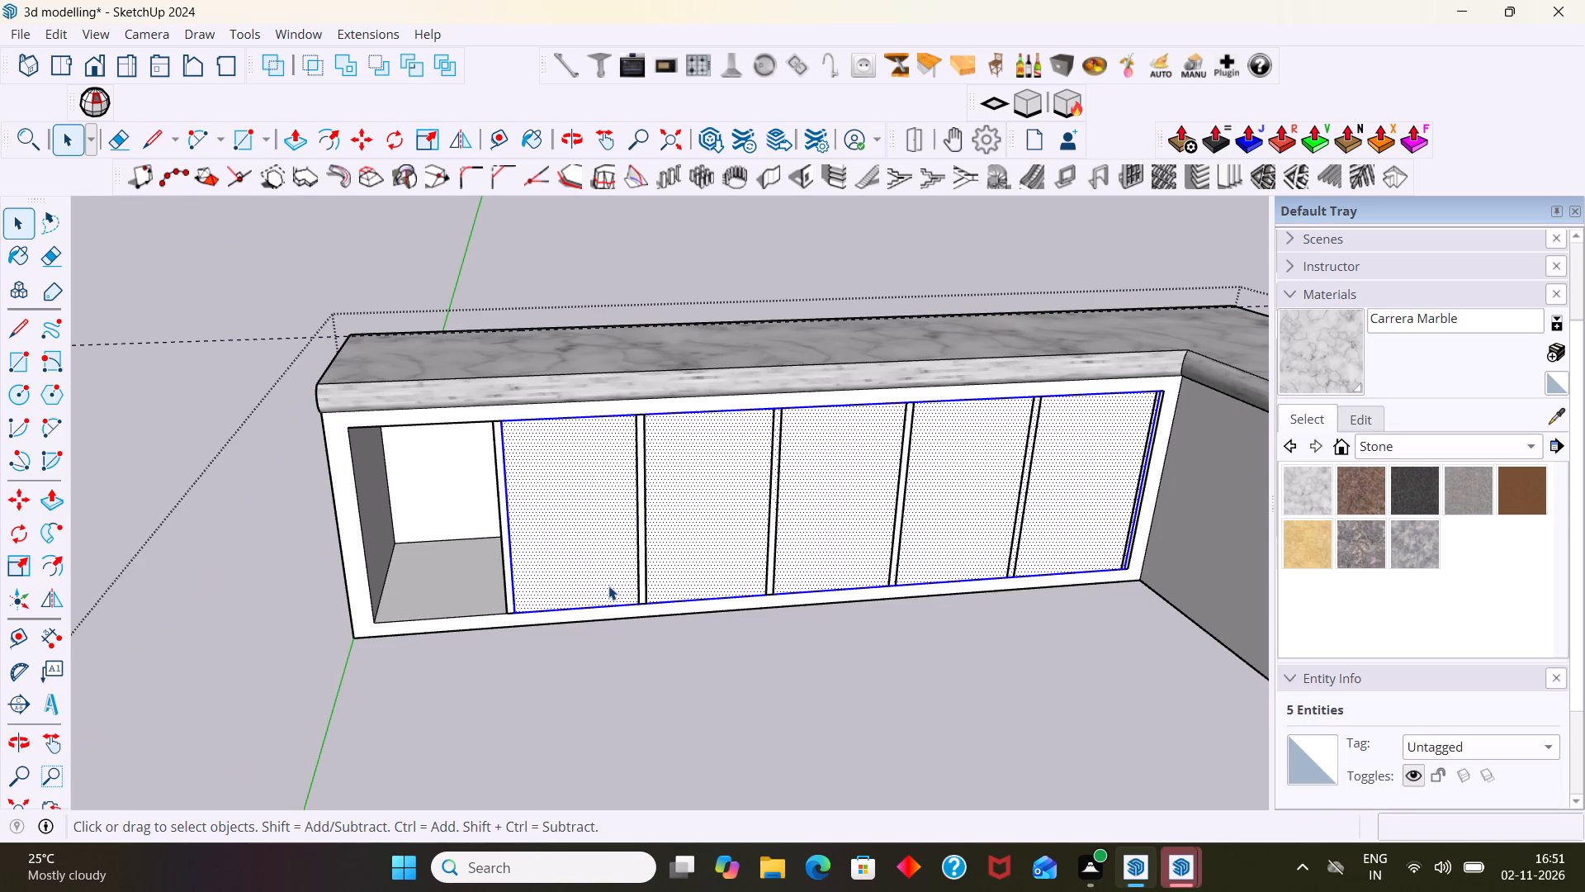
key(p)
click(608, 584)
middle_drag(604, 503, 673, 565)
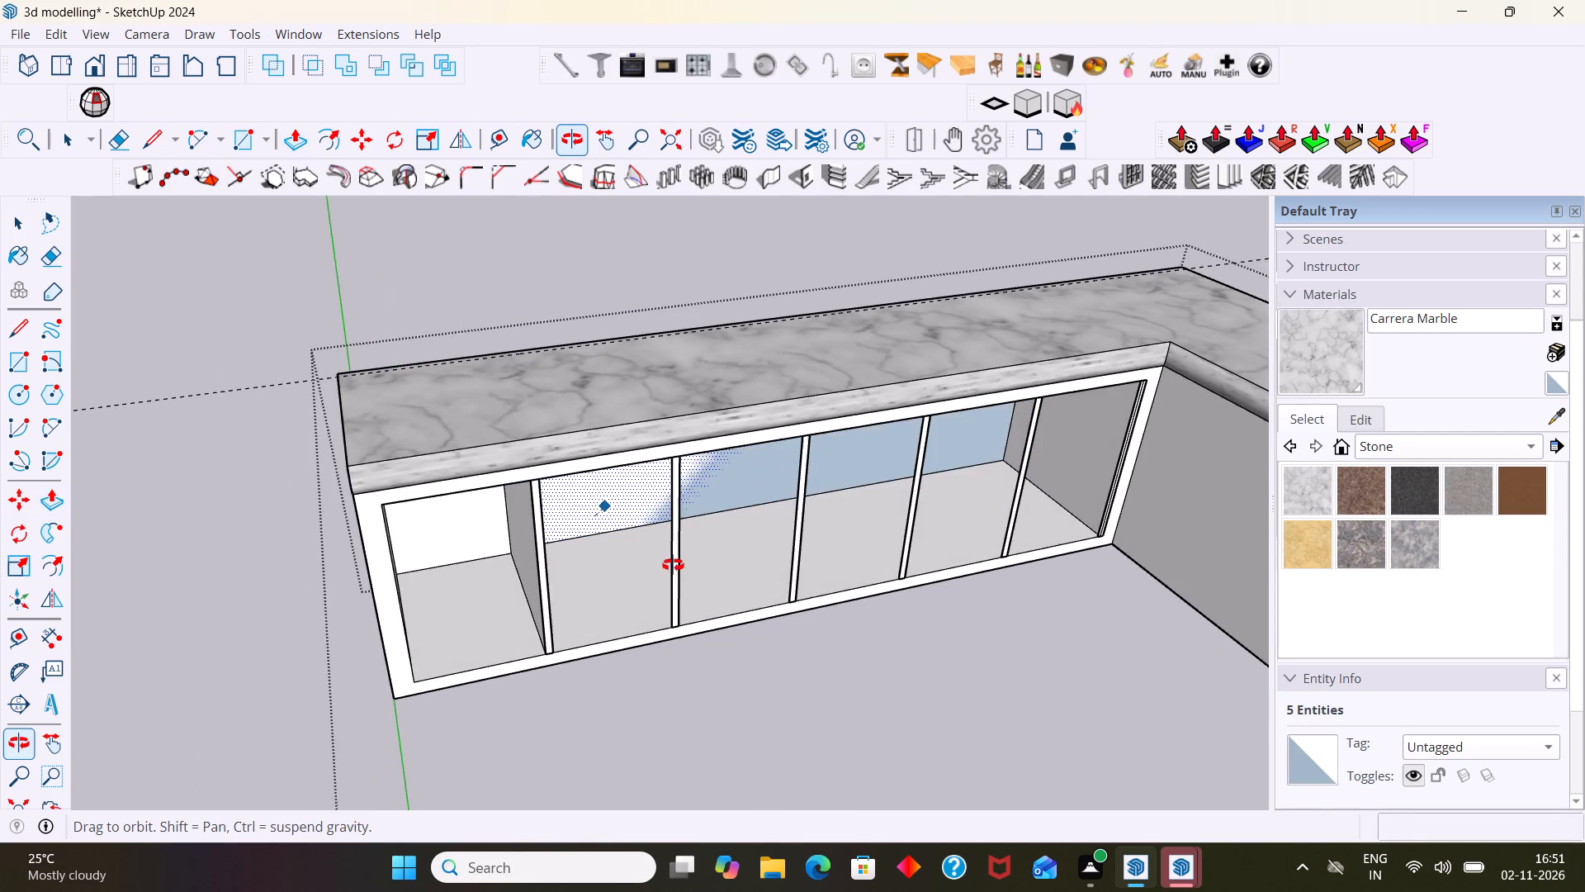
middle_drag(673, 565, 718, 518)
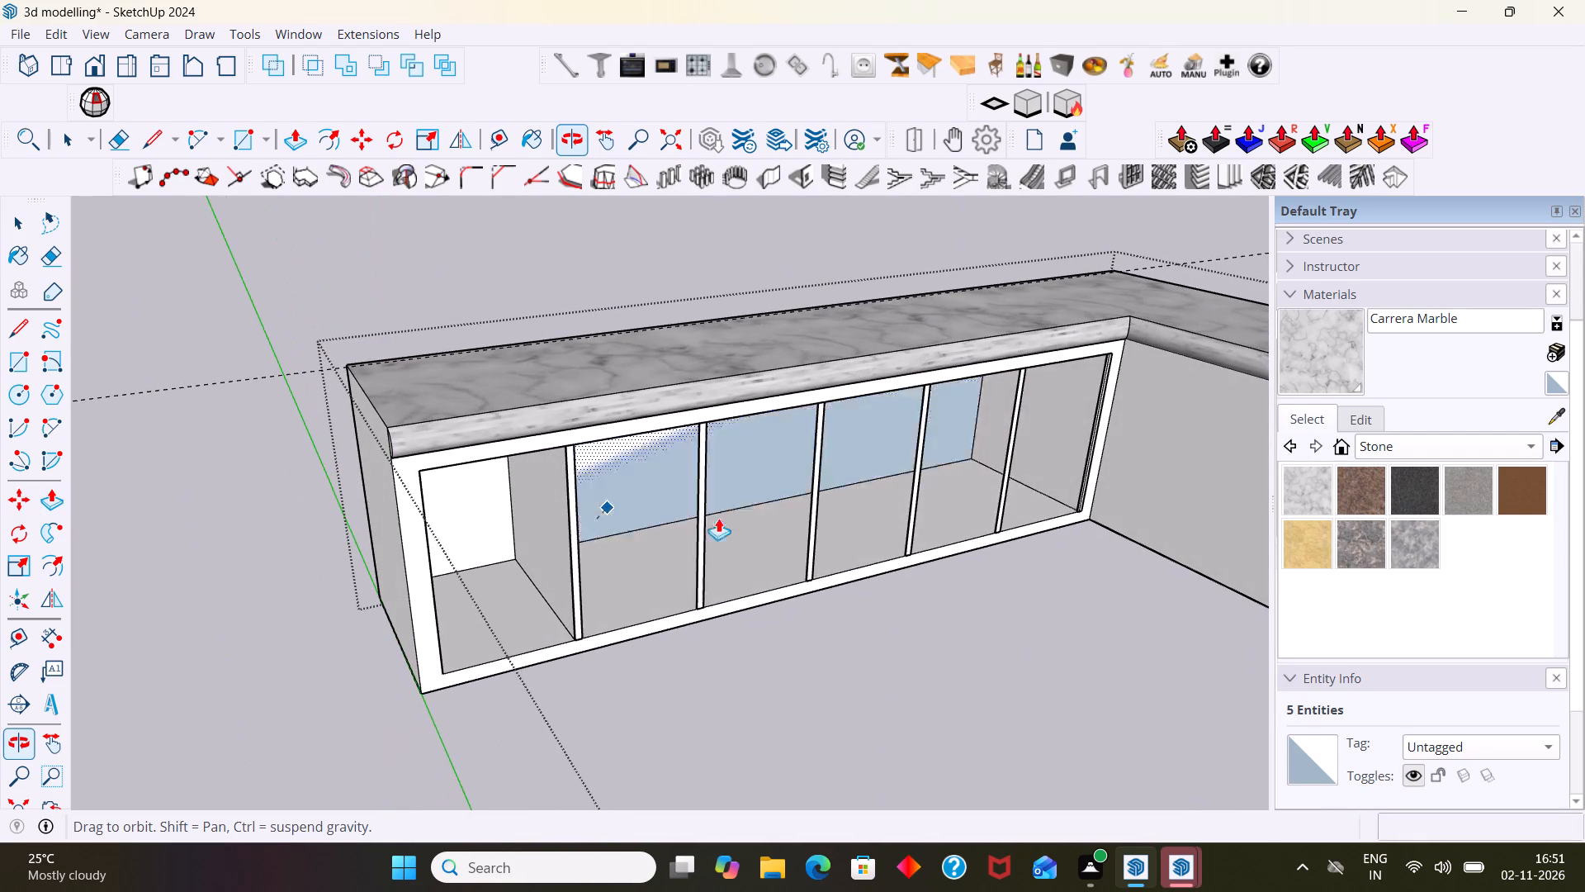
middle_drag(718, 518, 724, 517)
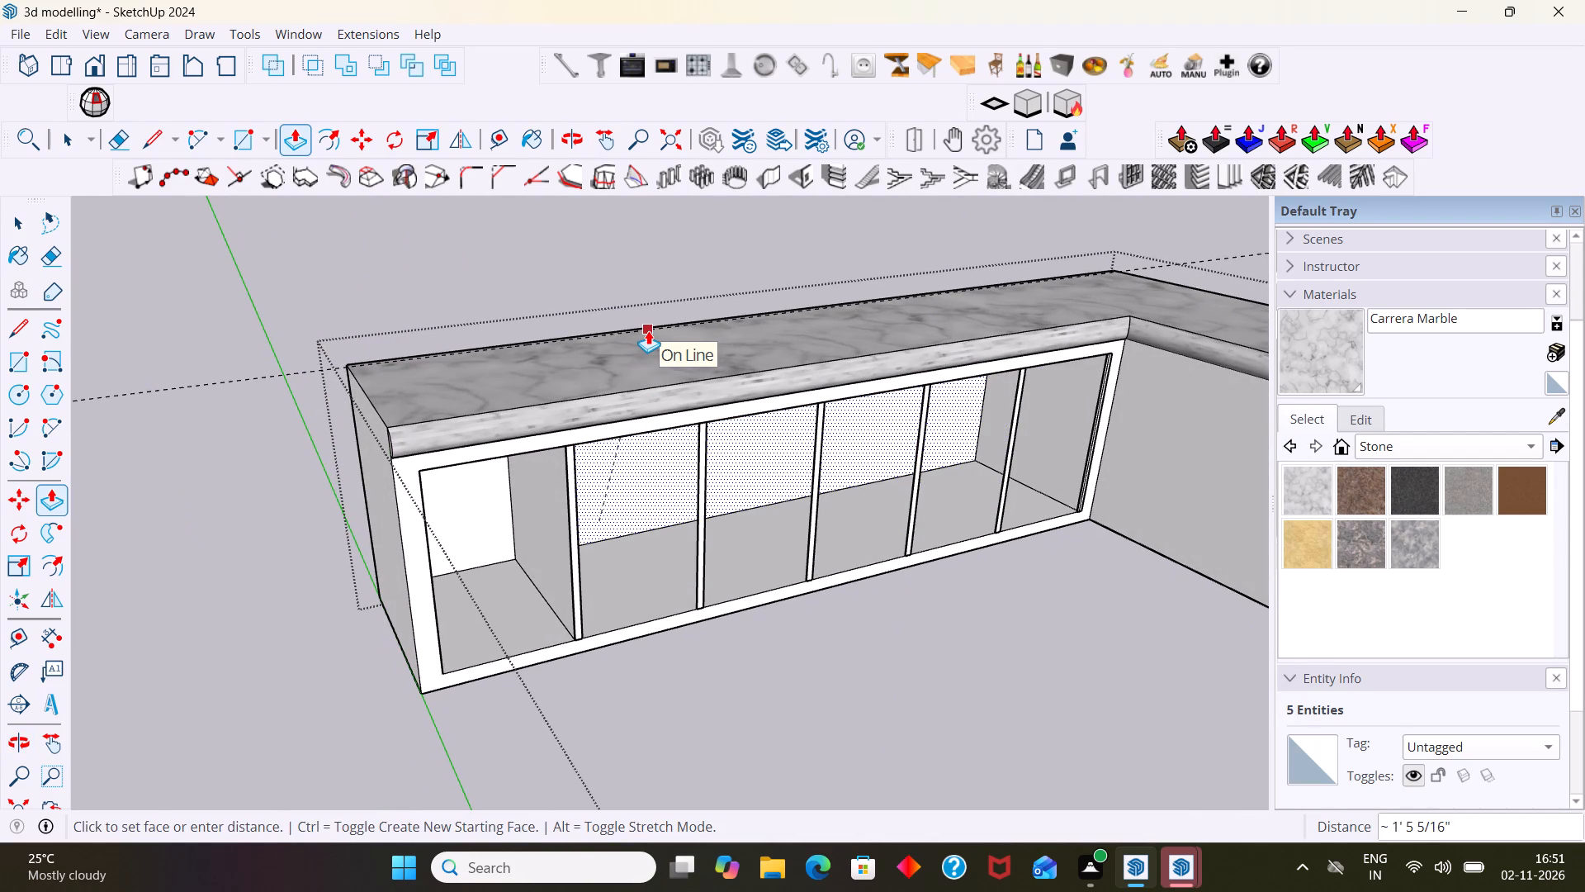
click(648, 330)
key(space)
click(765, 654)
Extrude the second divider strip from the open end inward about 1' 5 5/16" to the back panel.
scroll(764, 654, down, 1)
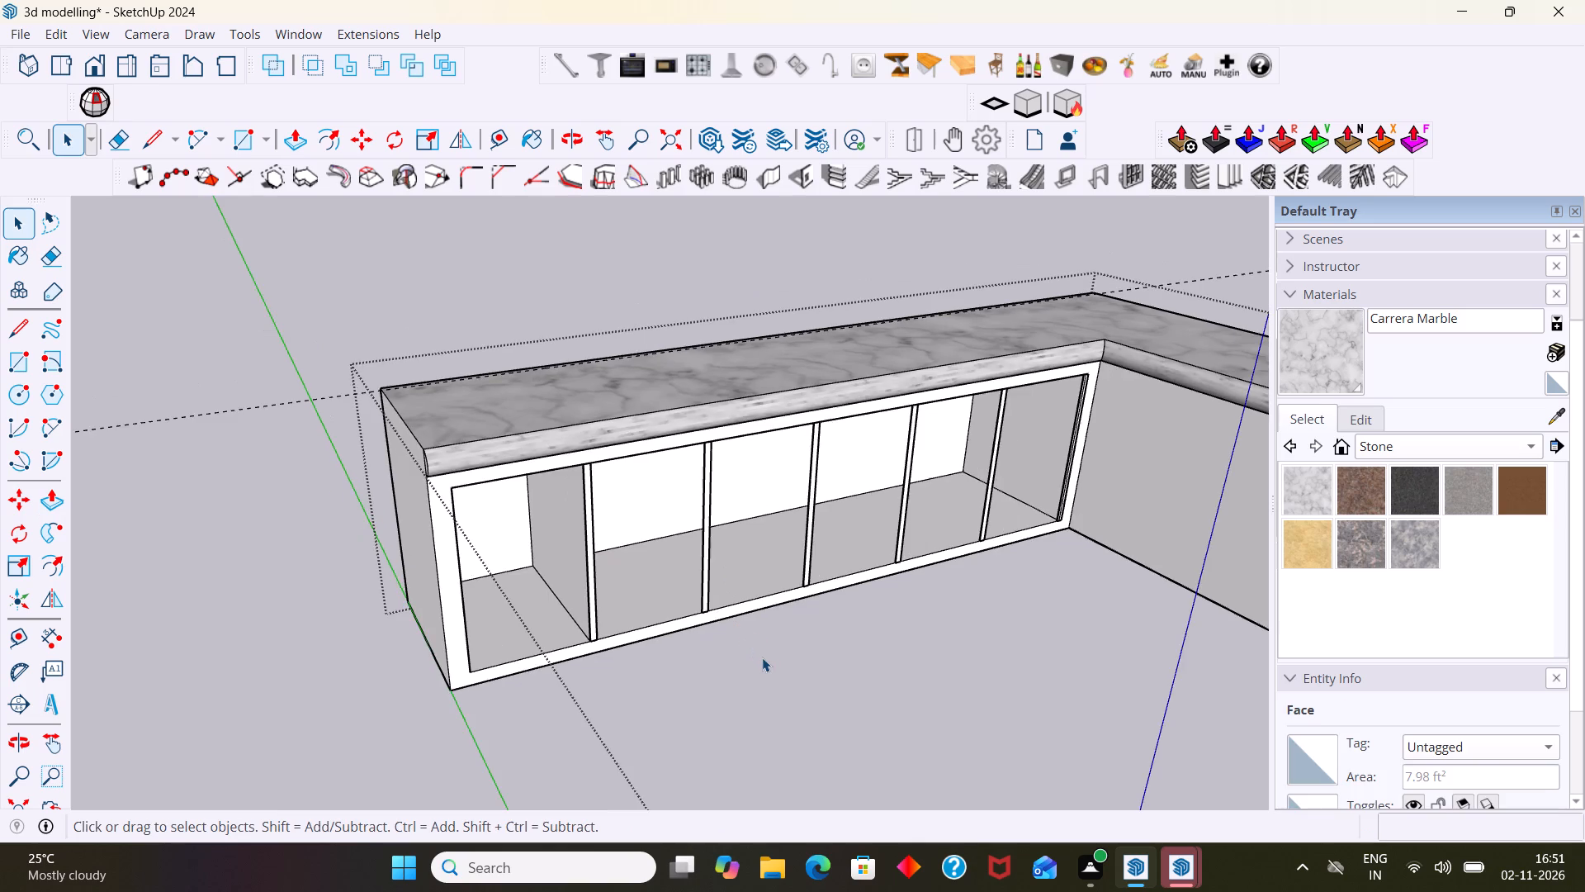
middle_drag(762, 658, 615, 602)
scroll(614, 552, up, 4)
middle_drag(635, 537, 447, 593)
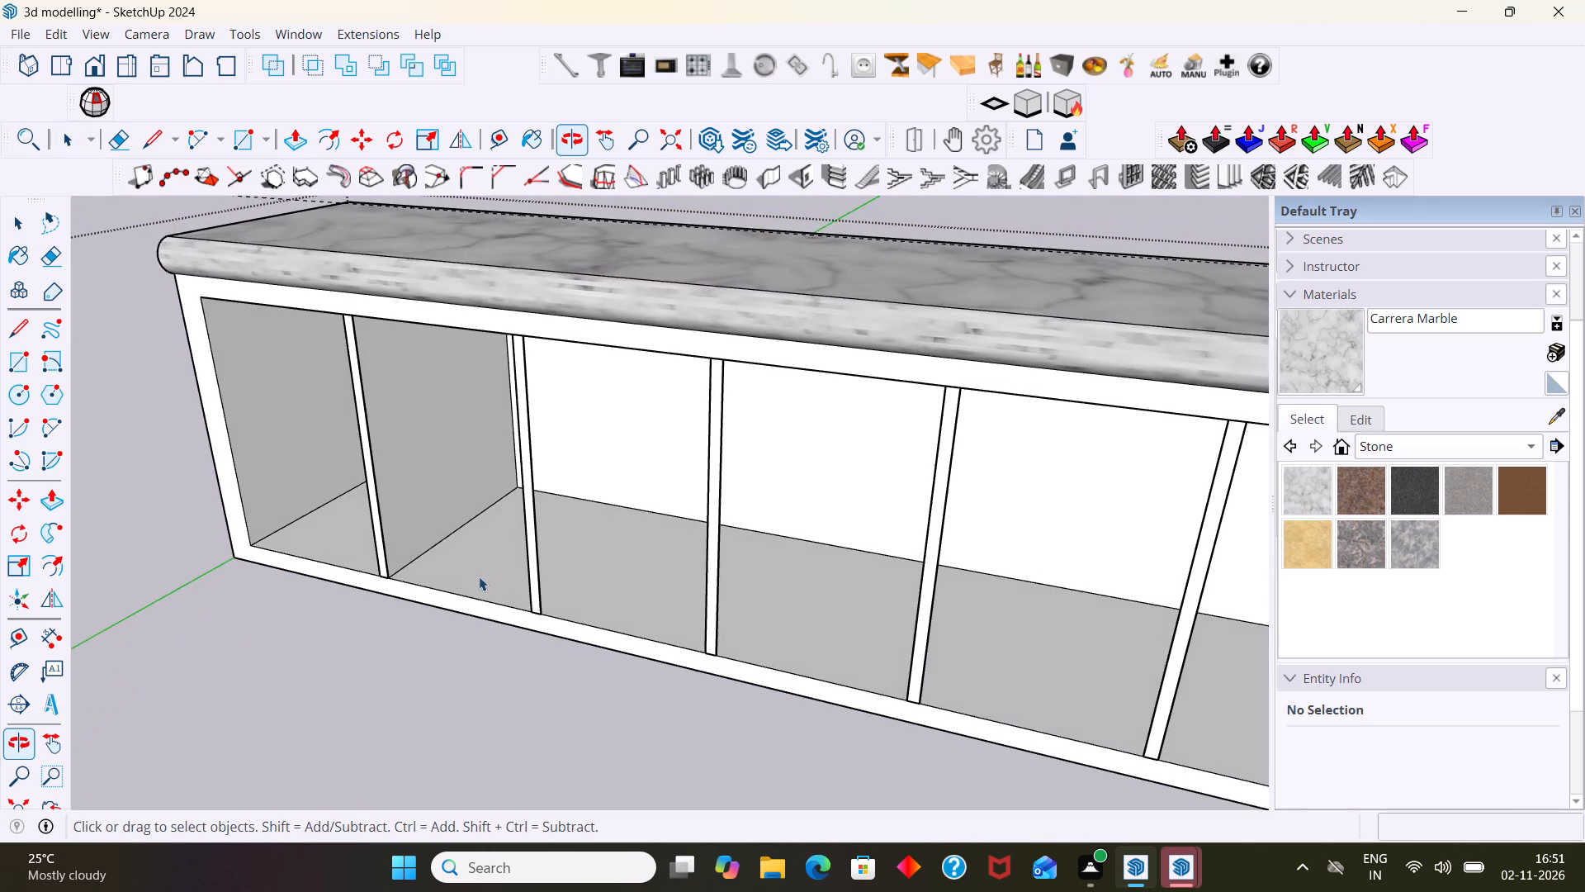
scroll(483, 570, up, 7)
click(565, 543)
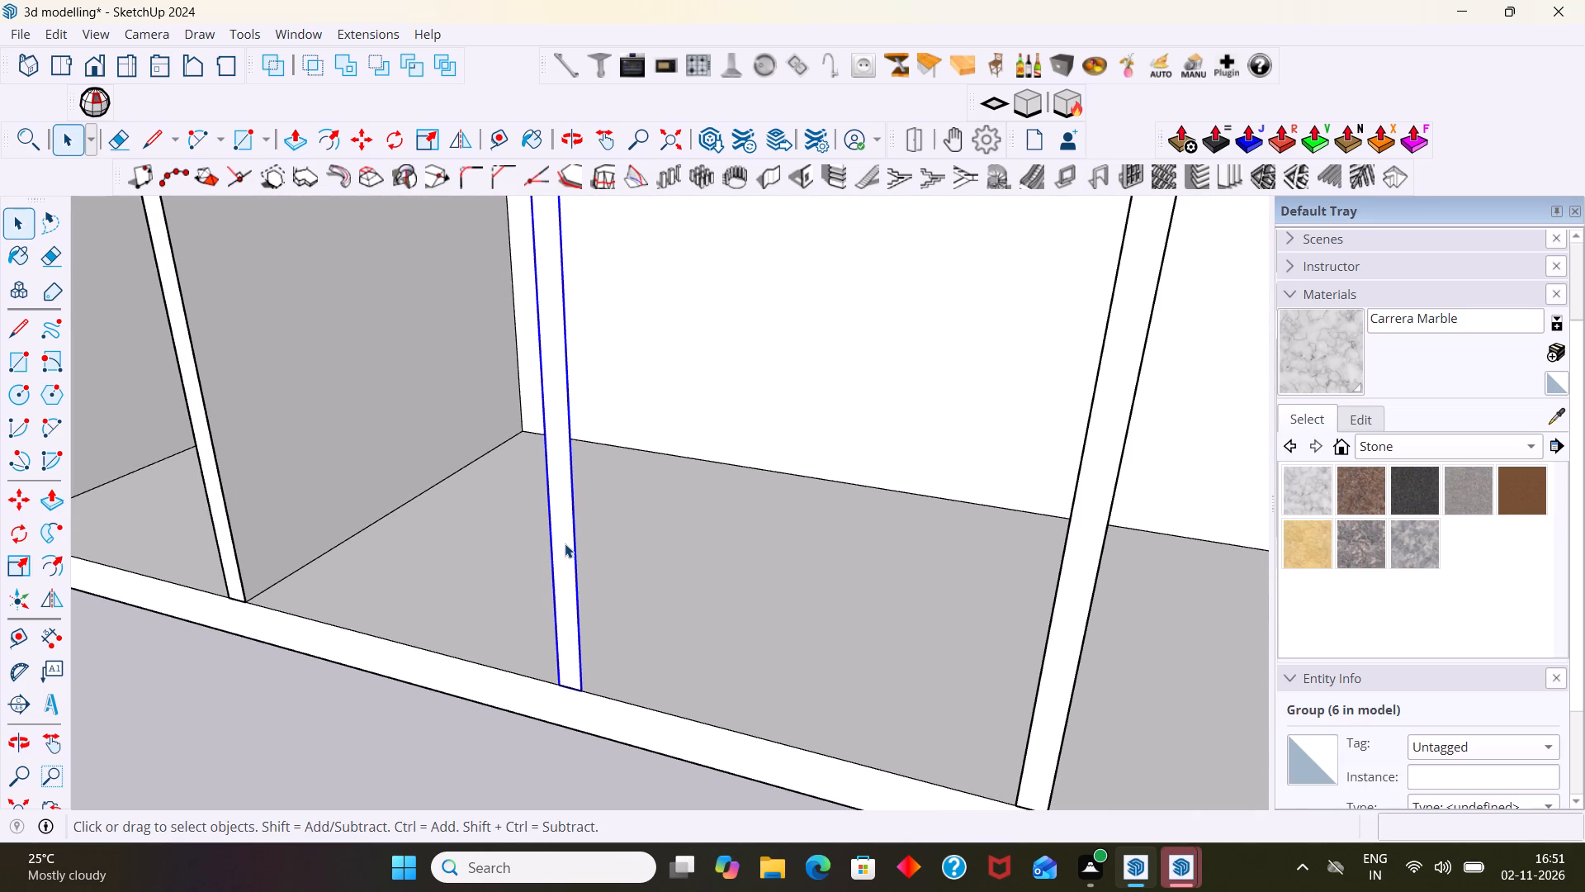
double_click(565, 543)
click(565, 544)
key(p)
click(565, 544)
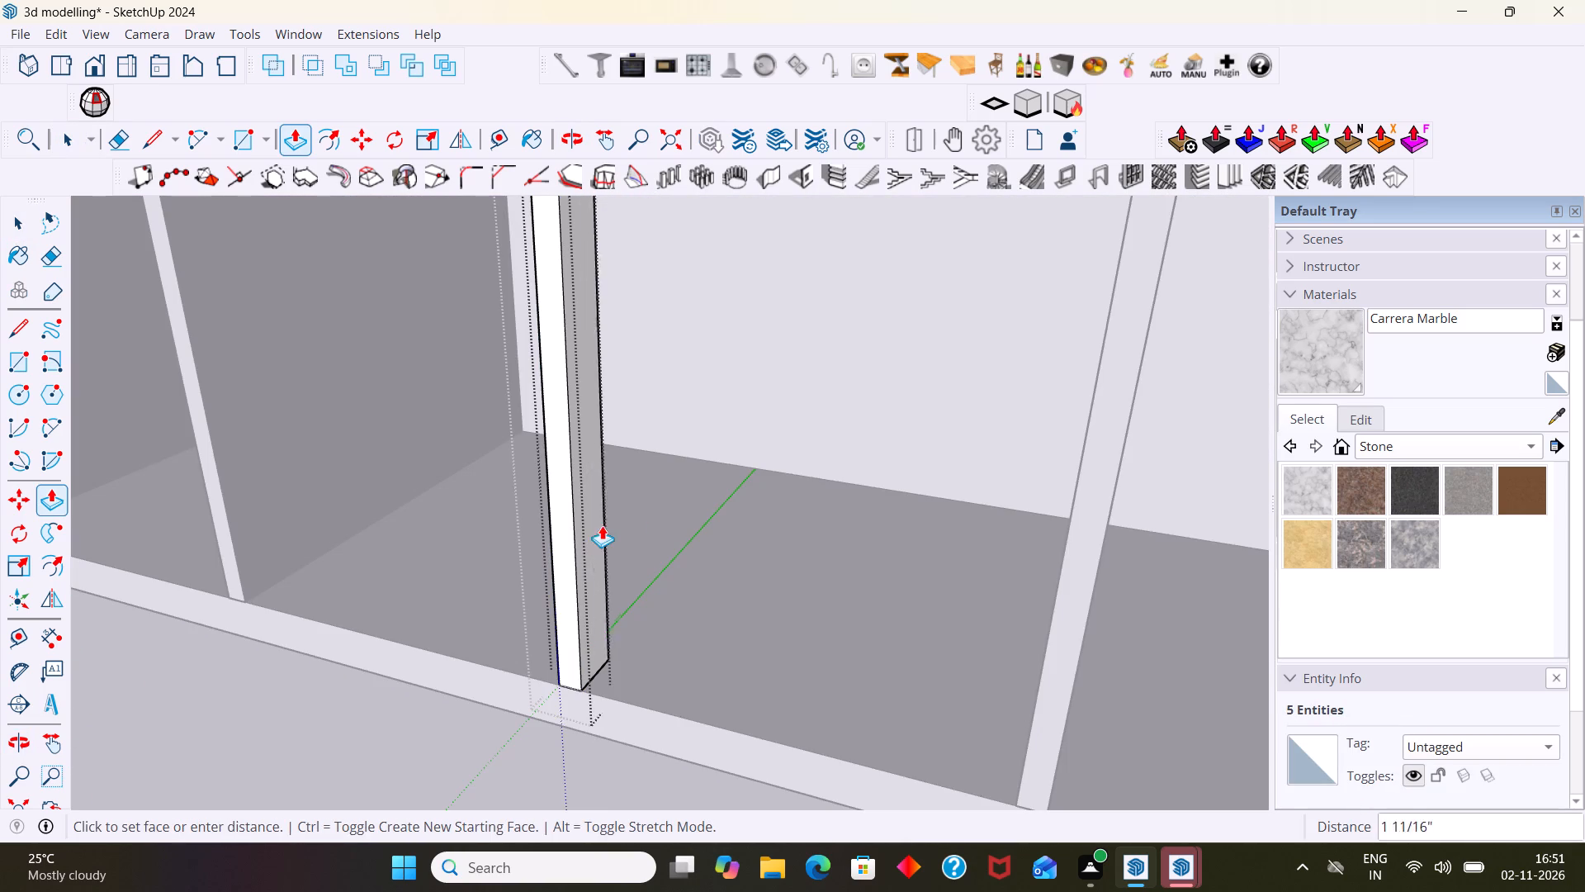
click(775, 472)
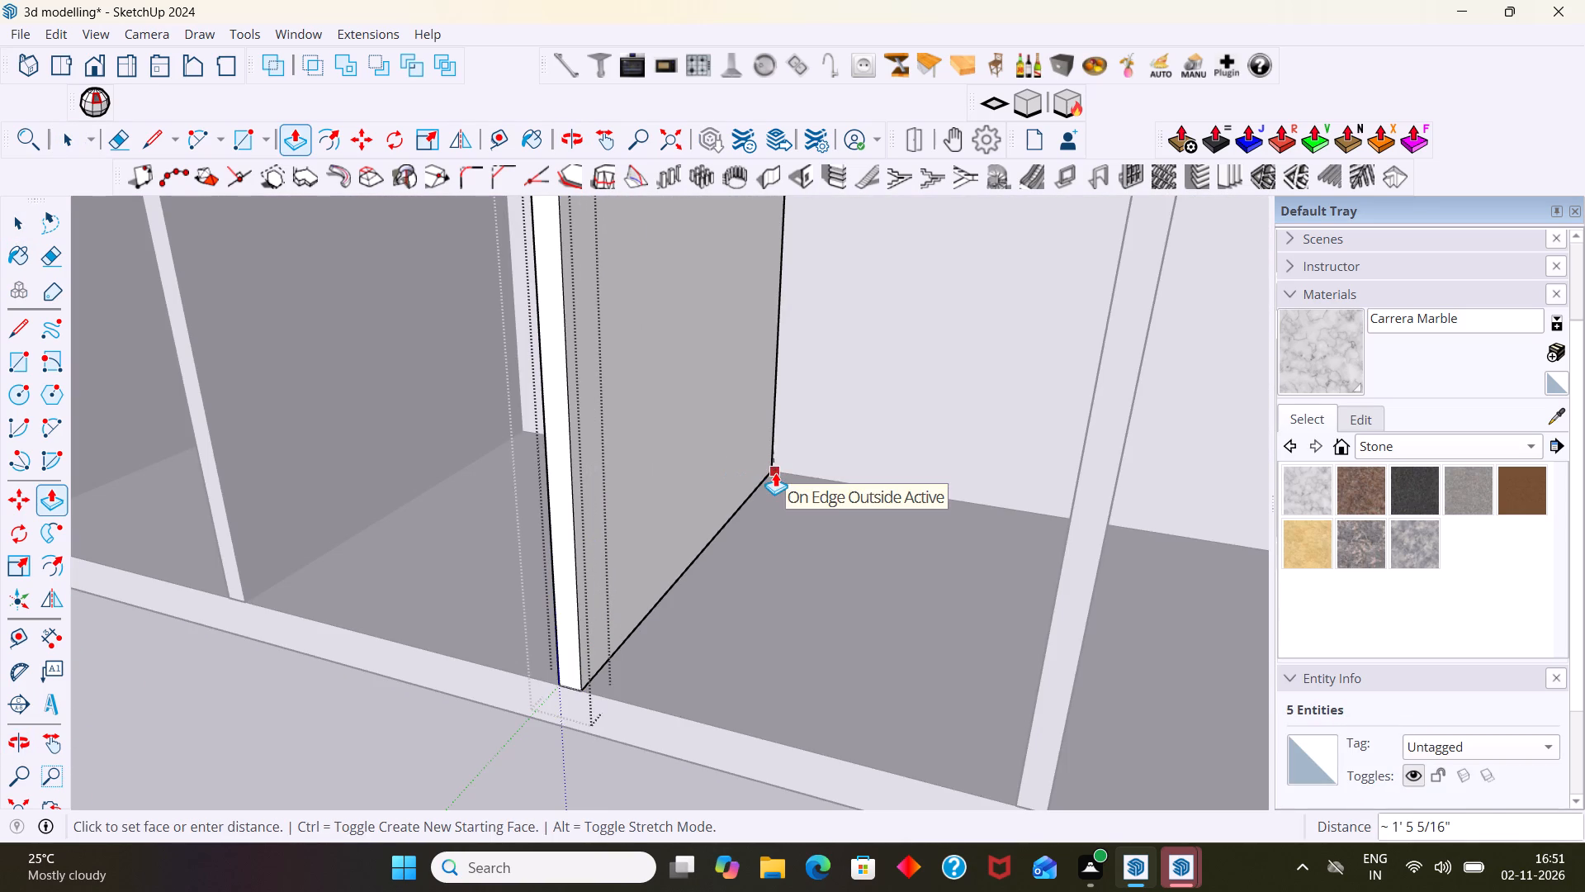
key(space)
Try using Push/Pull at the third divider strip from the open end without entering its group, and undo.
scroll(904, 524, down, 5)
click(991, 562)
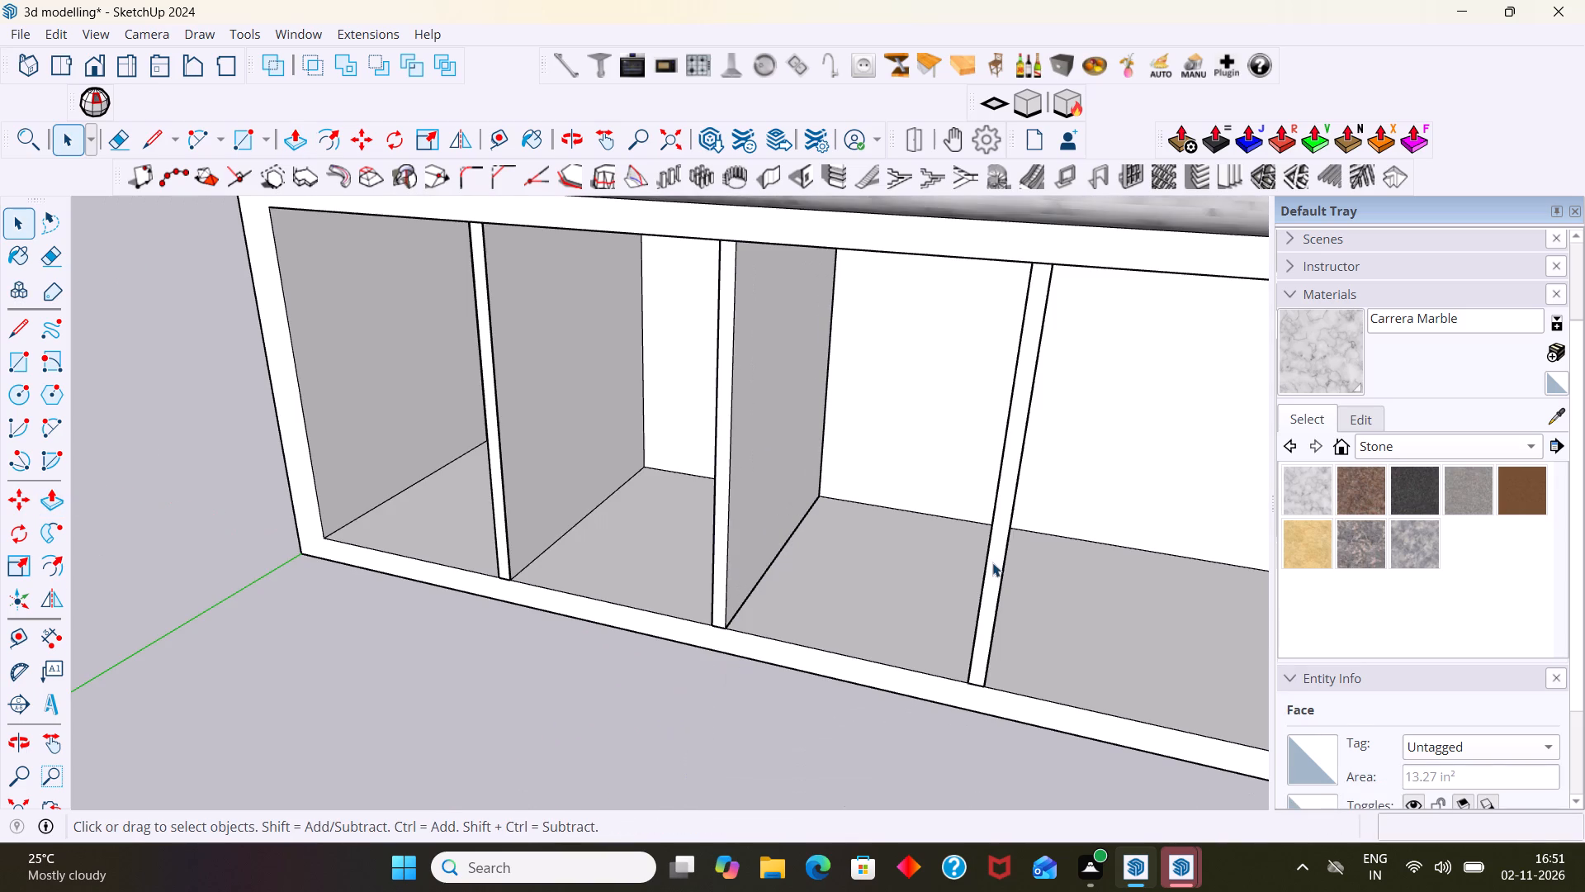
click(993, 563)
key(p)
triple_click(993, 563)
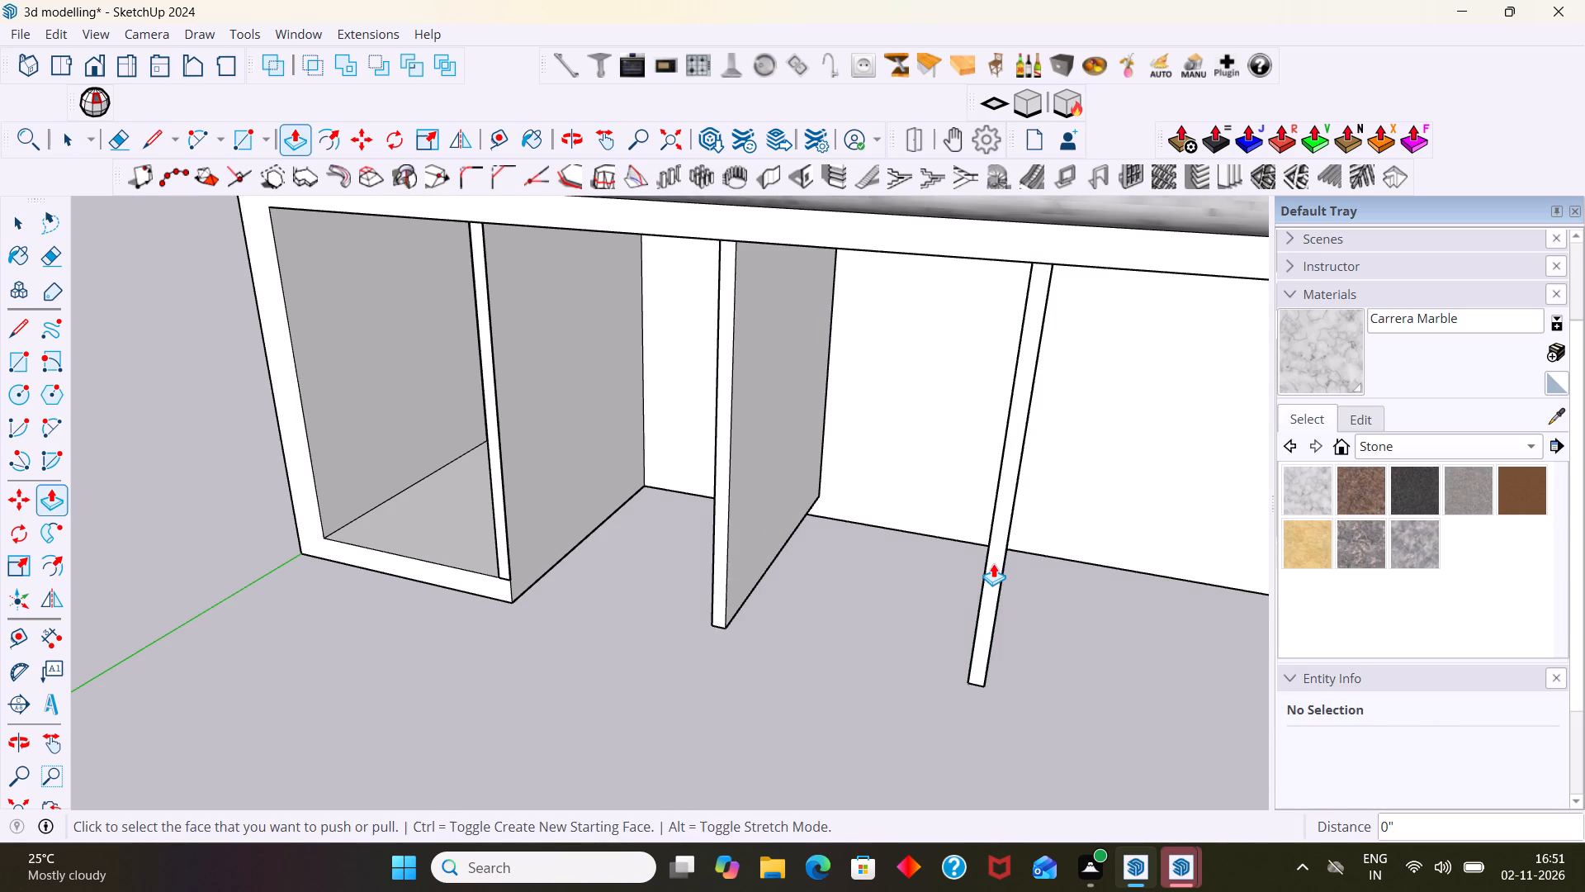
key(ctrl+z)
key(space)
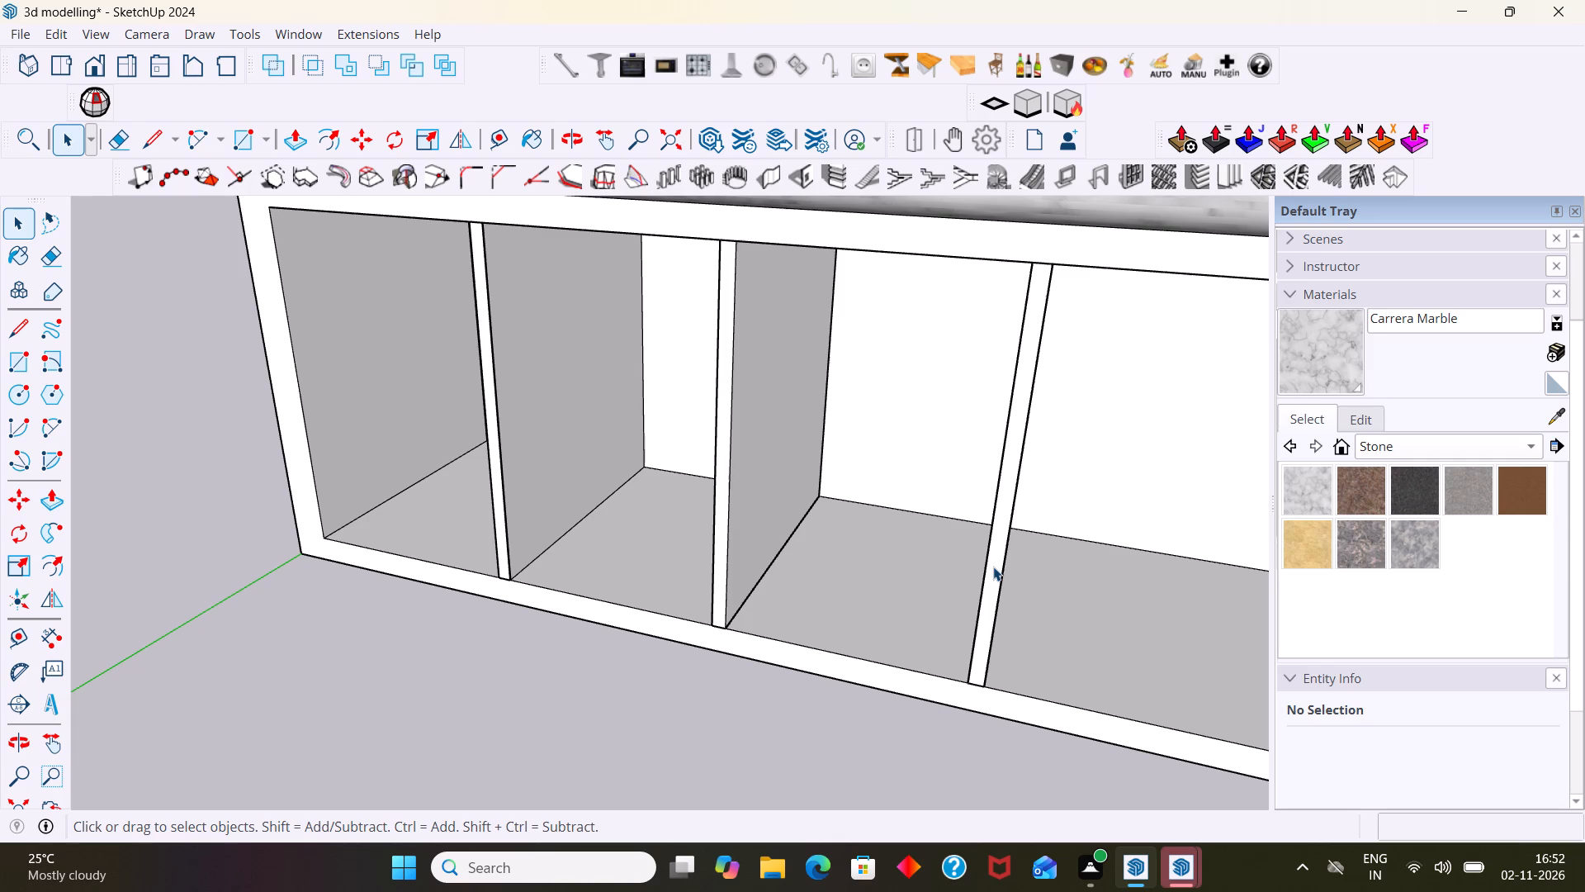
Extrude the third divider strip from the open end inward about 1' 5 5/16" to the back panel.
scroll(993, 567, up, 2)
click(987, 571)
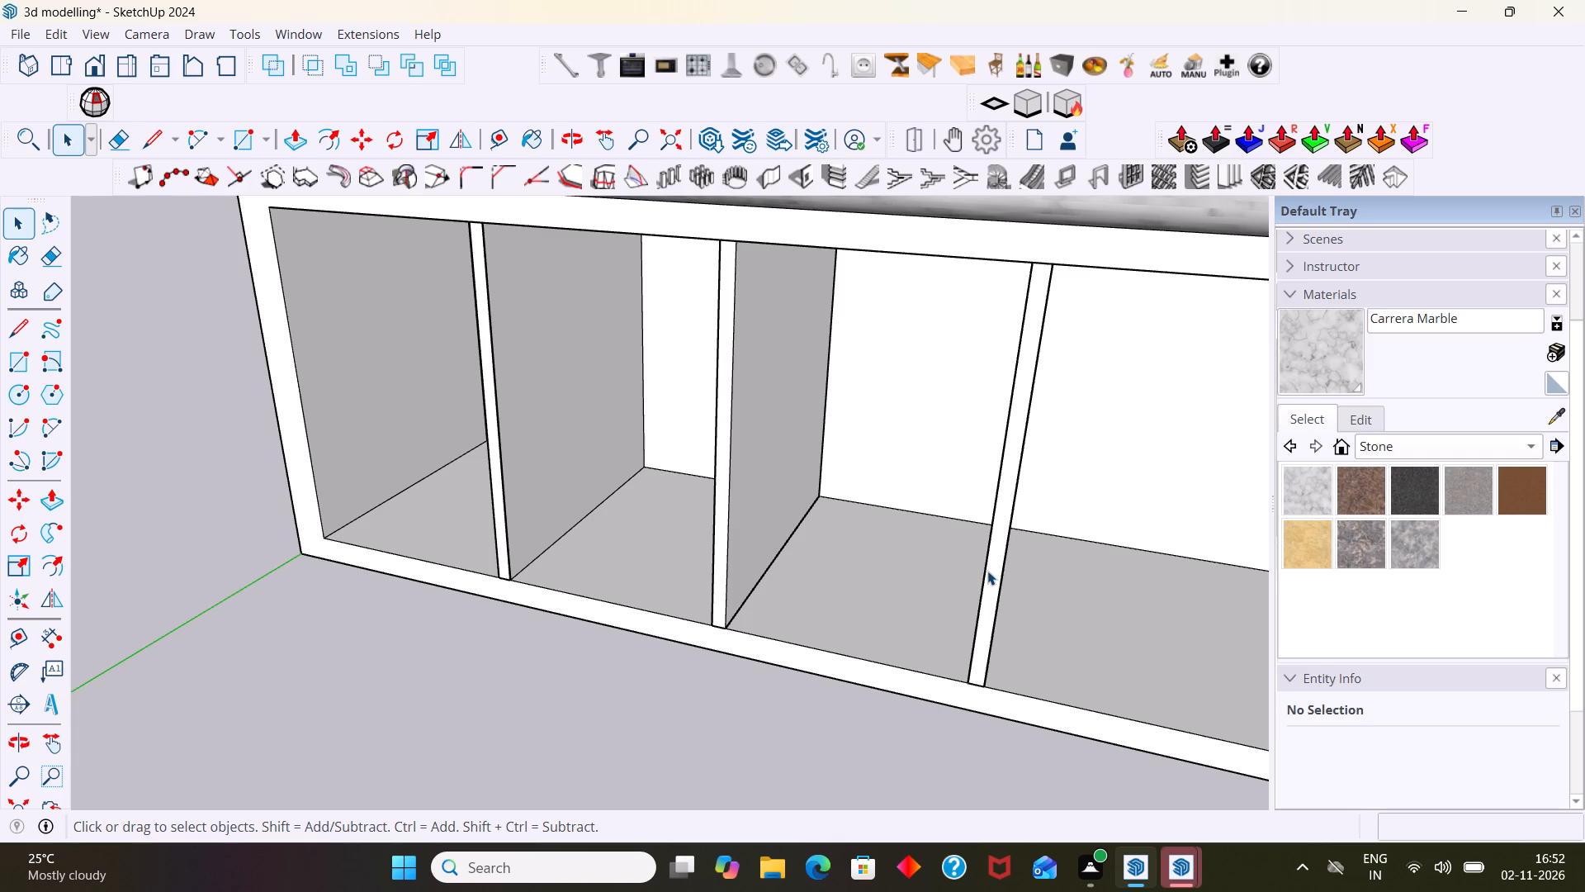
double_click(996, 571)
scroll(999, 569, up, 1)
click(999, 568)
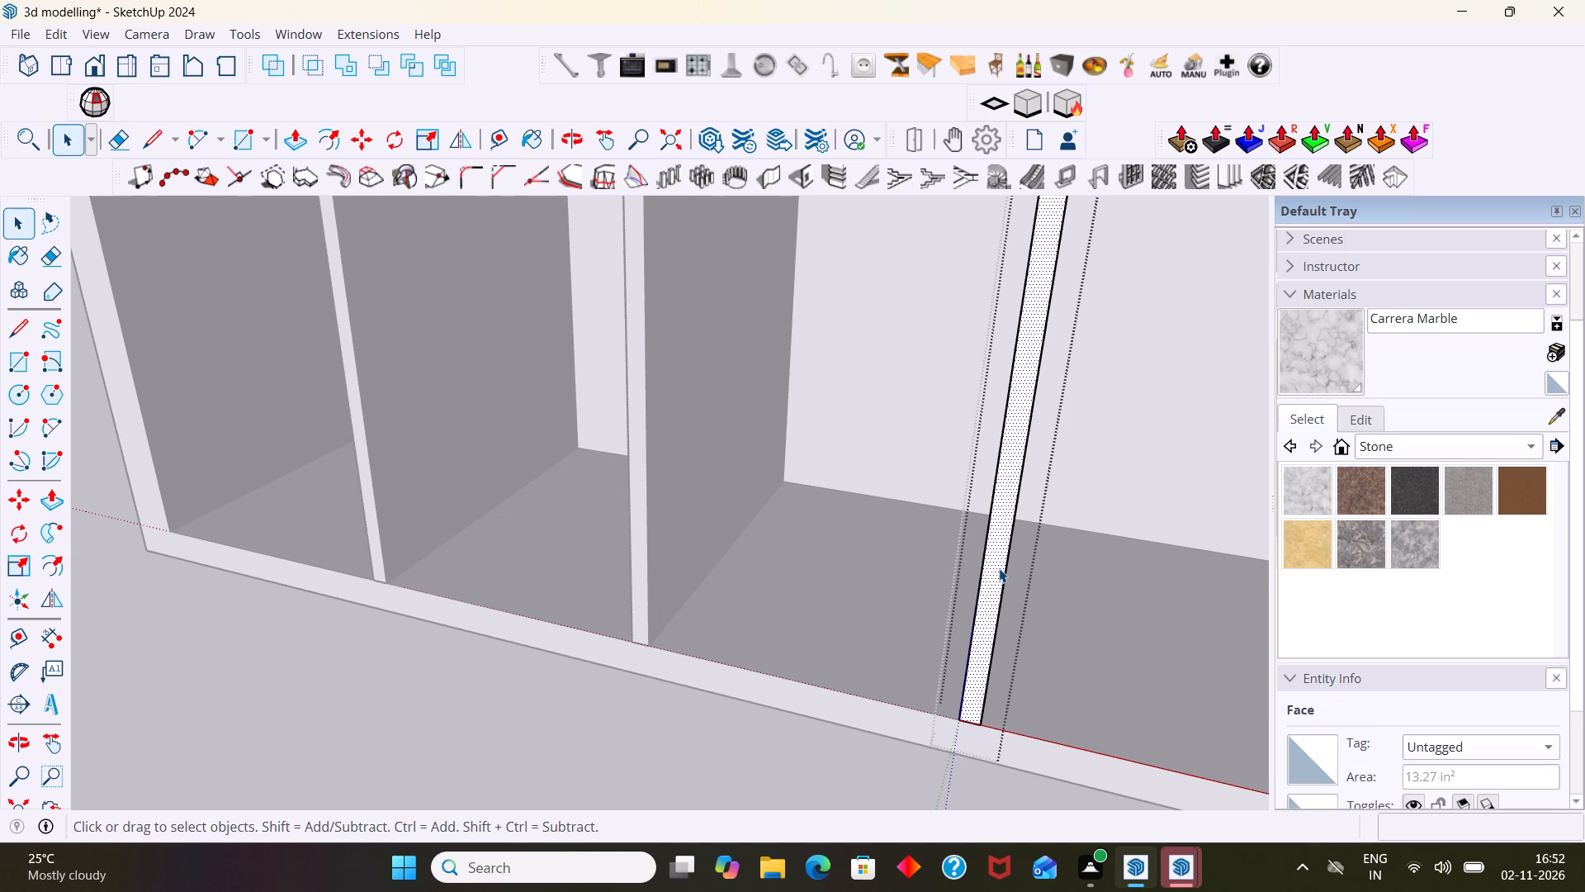
key(p)
click(999, 568)
middle_drag(1045, 528, 796, 514)
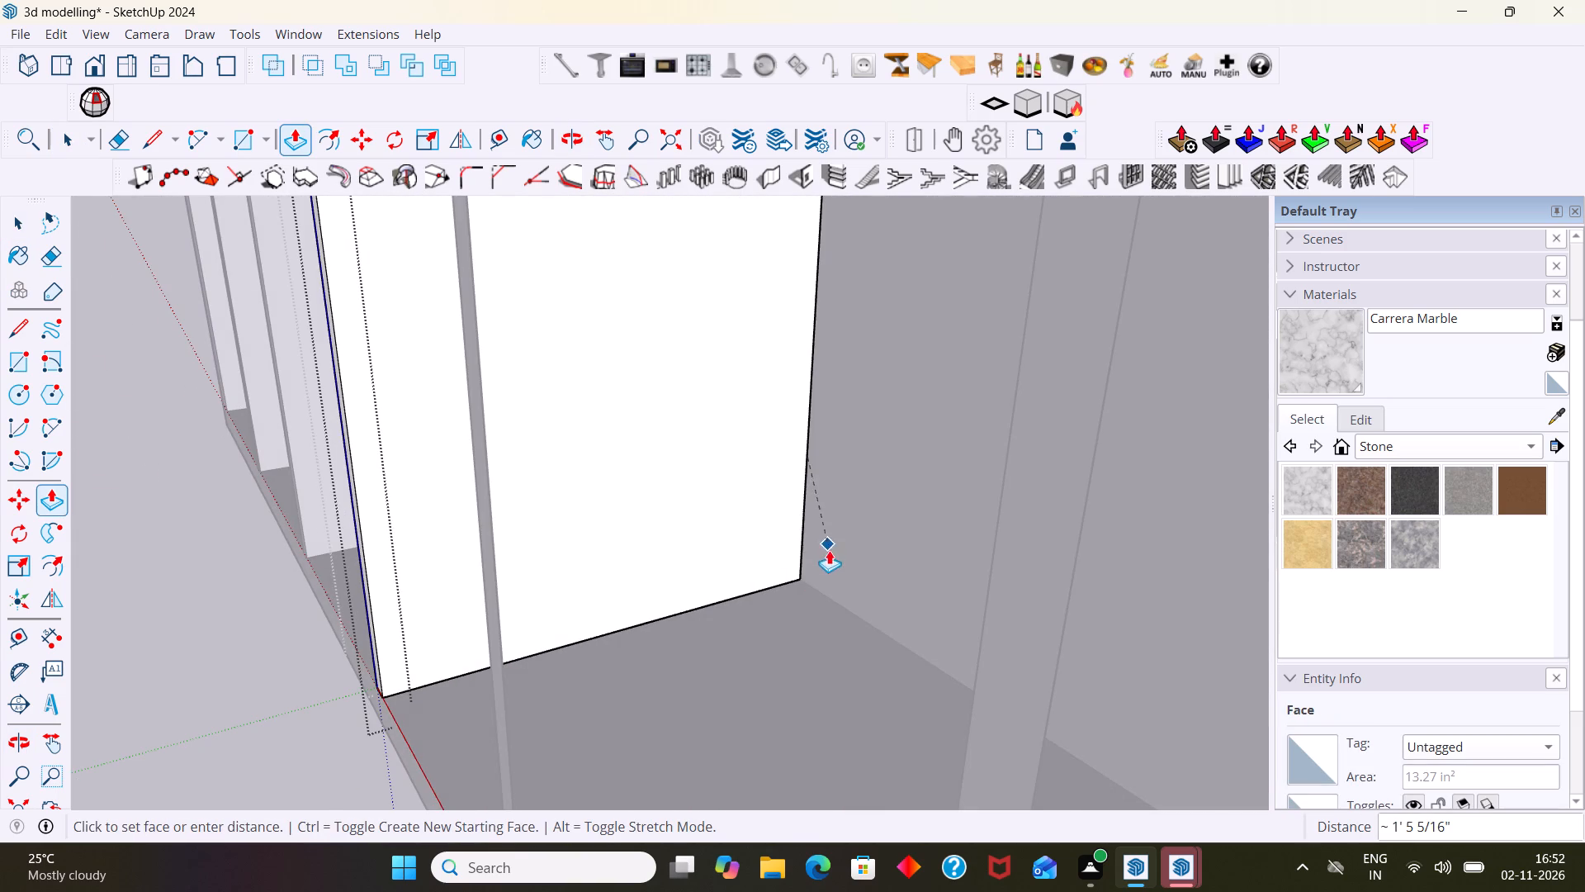
click(802, 578)
scroll(802, 578, left, 3)
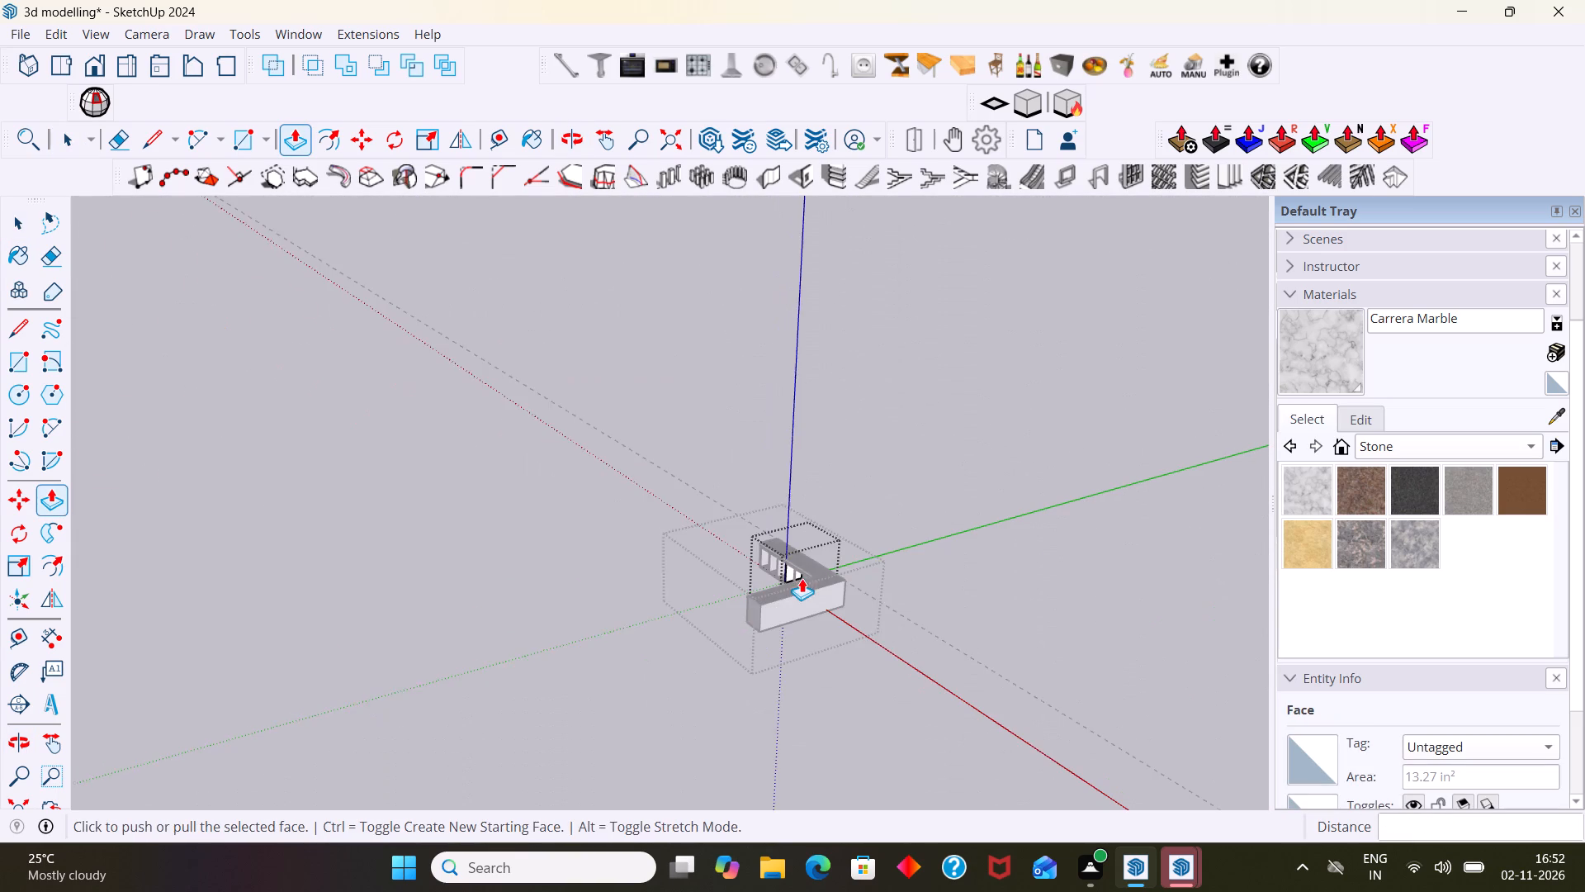
key(space)
click(883, 540)
Extrude the fourth divider strip from the open end inward to the back panel by repeating the last Push/Pull distance.
scroll(869, 536, up, 5)
middle_drag(788, 595, 1039, 624)
scroll(856, 572, up, 4)
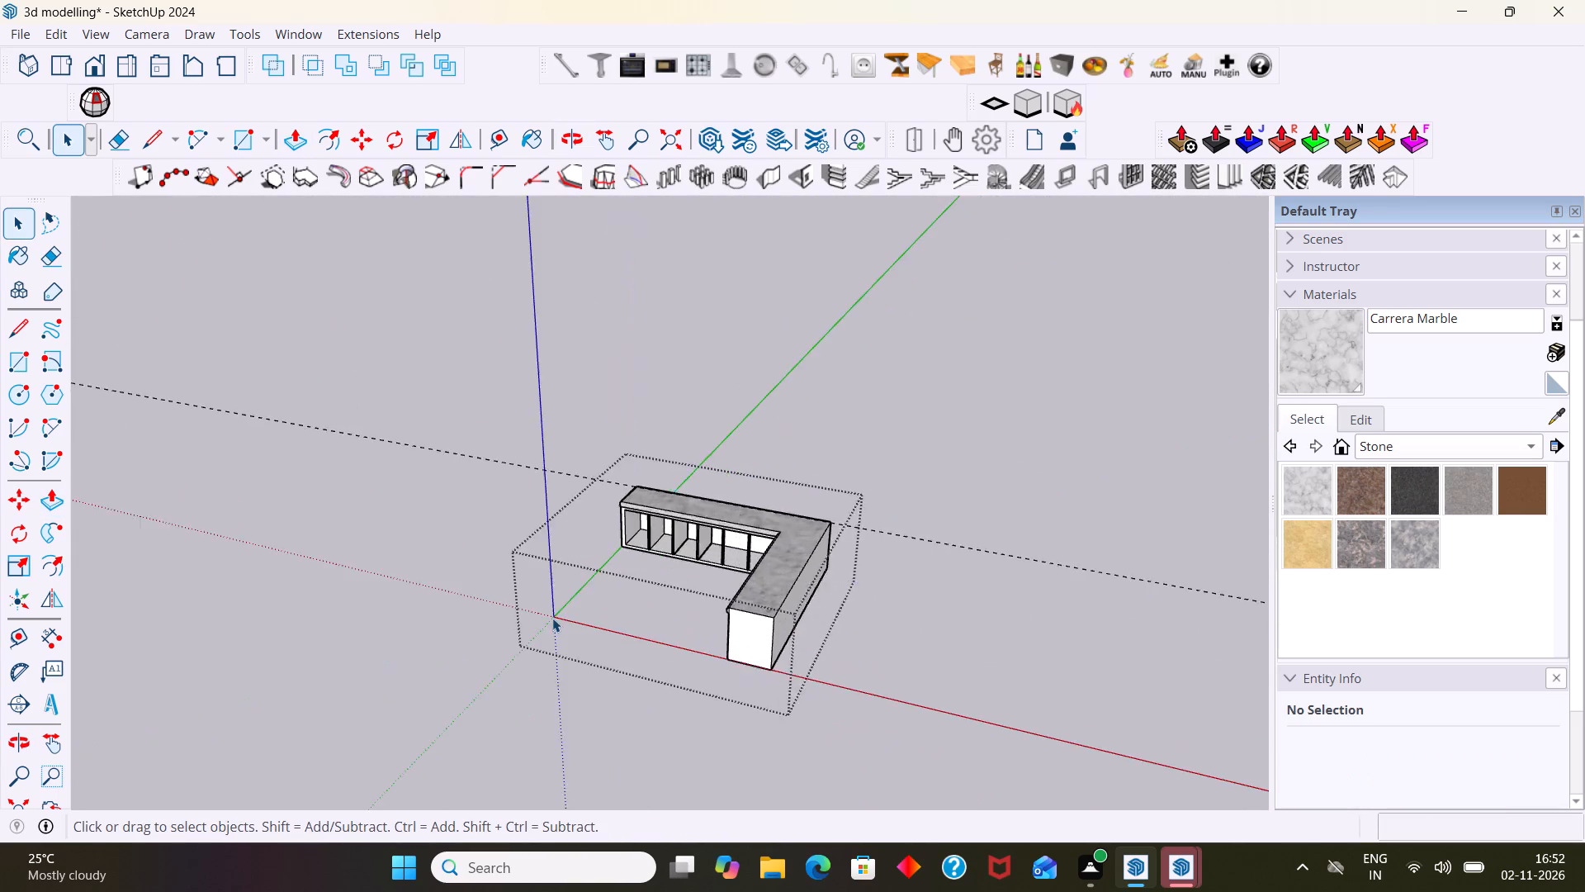
scroll(552, 618, up, 8)
scroll(860, 501, up, 1)
shift+middle_drag(860, 501, 769, 659)
scroll(760, 665, up, 5)
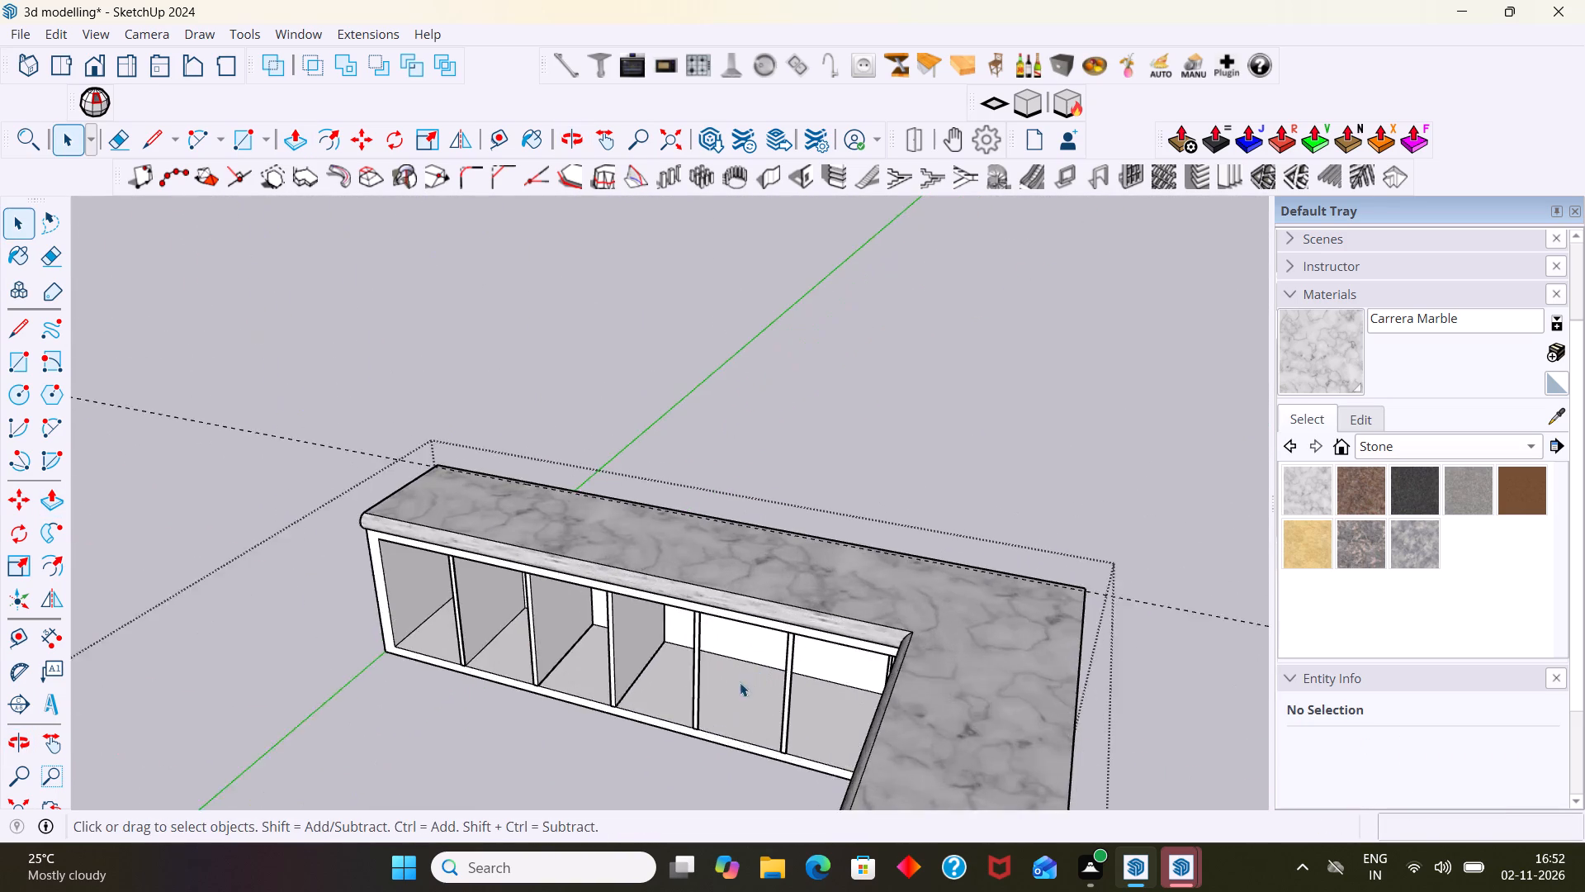
scroll(740, 682, up, 3)
middle_drag(731, 683, 750, 581)
scroll(715, 596, up, 7)
triple_click(683, 607)
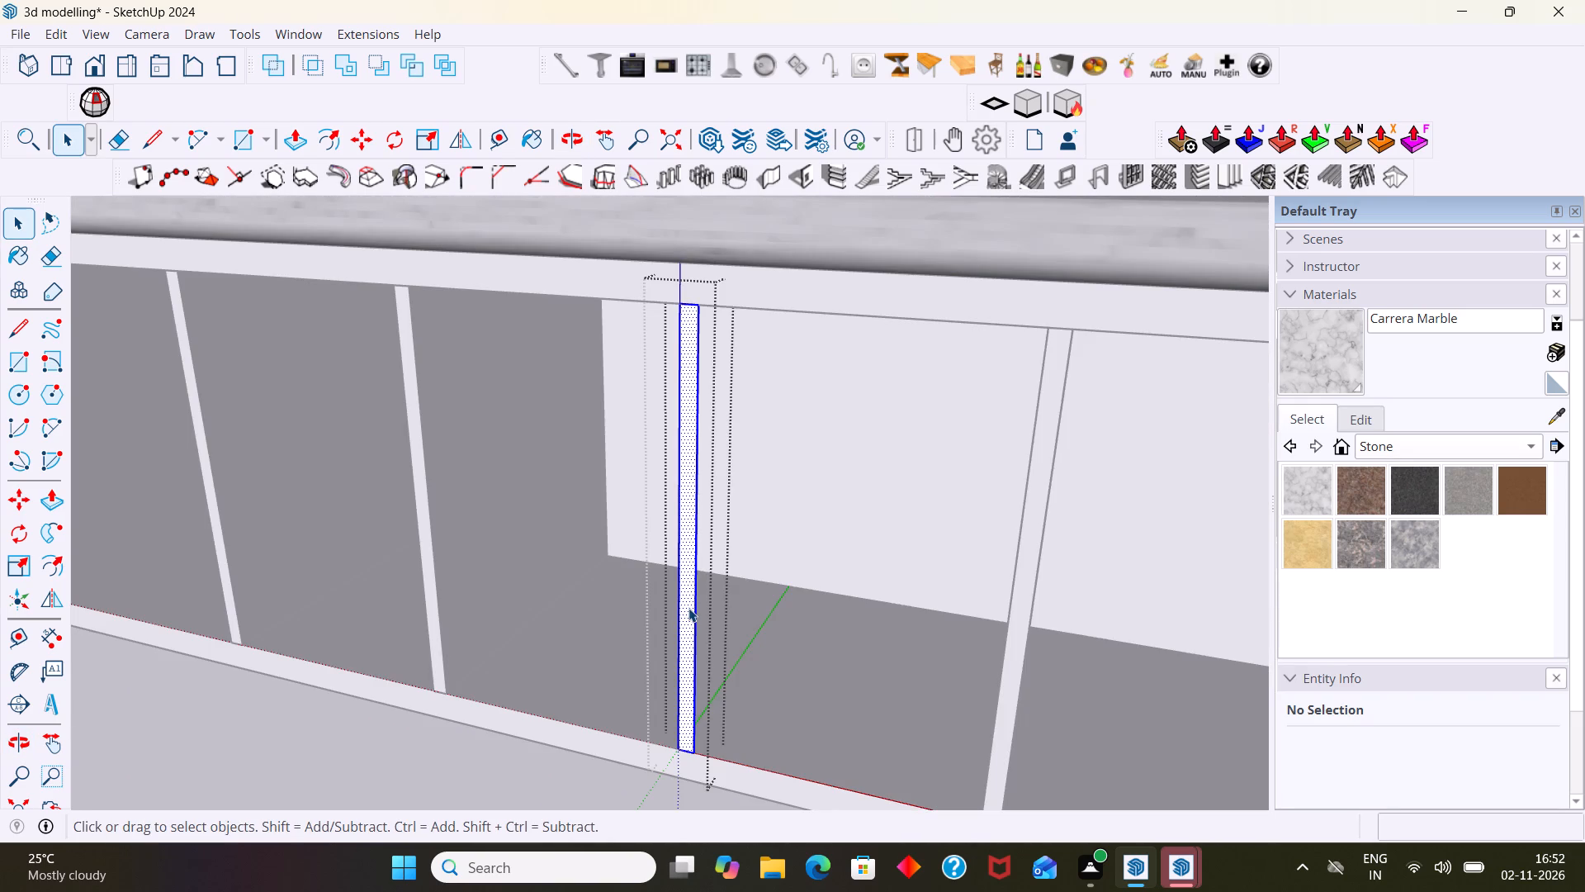
key(p)
double_click(688, 608)
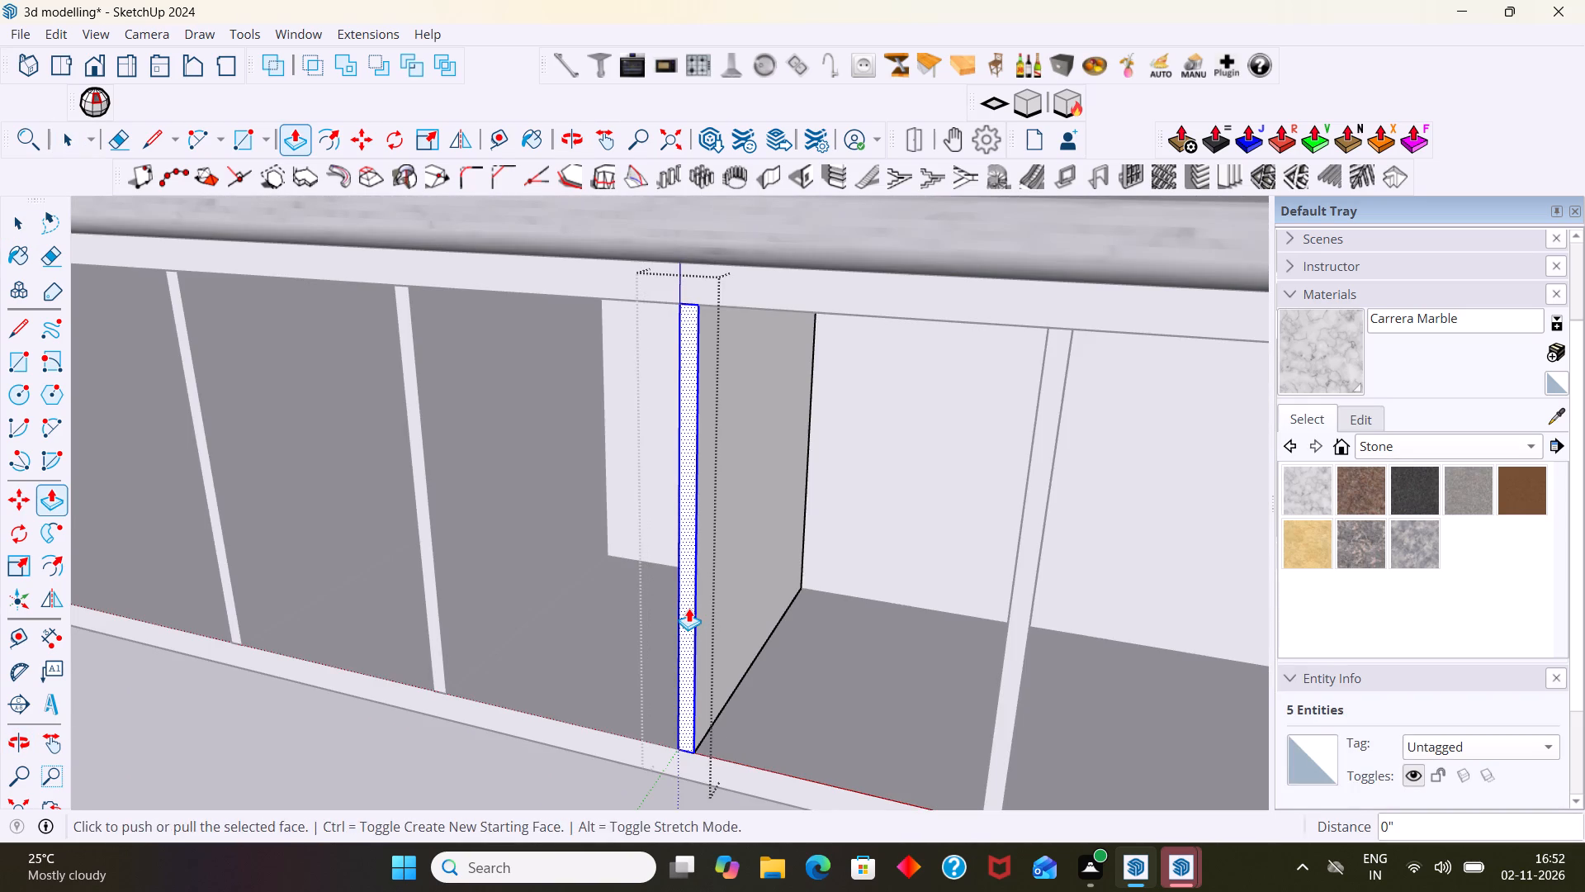
key(space)
scroll(730, 600, down, 11)
click(960, 391)
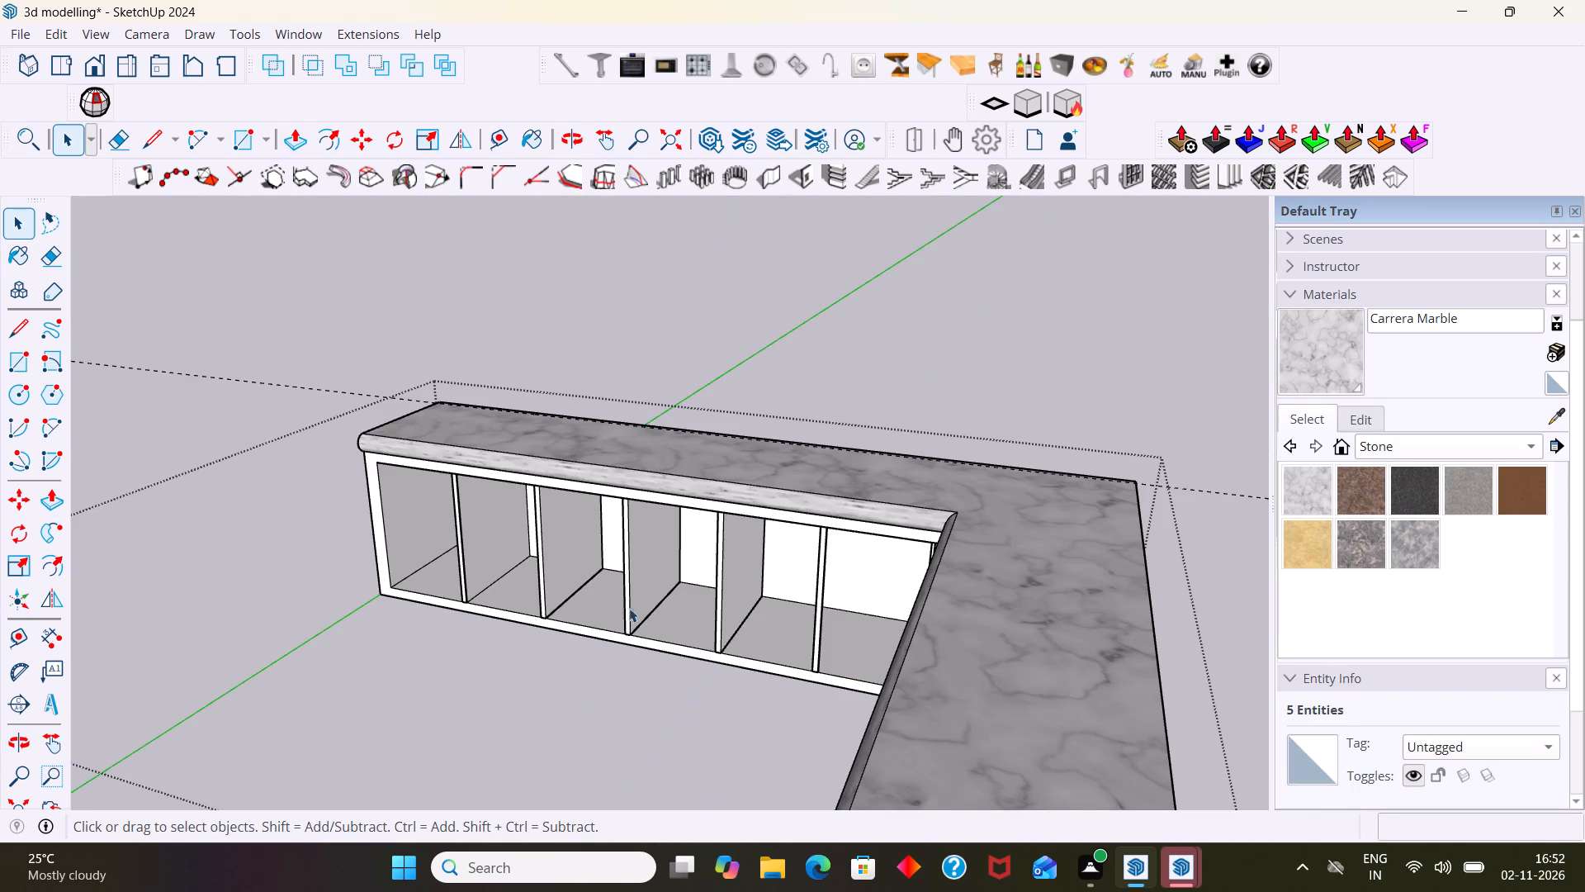
scroll(693, 590, up, 2)
click(729, 575)
scroll(729, 575, down, 3)
click(954, 404)
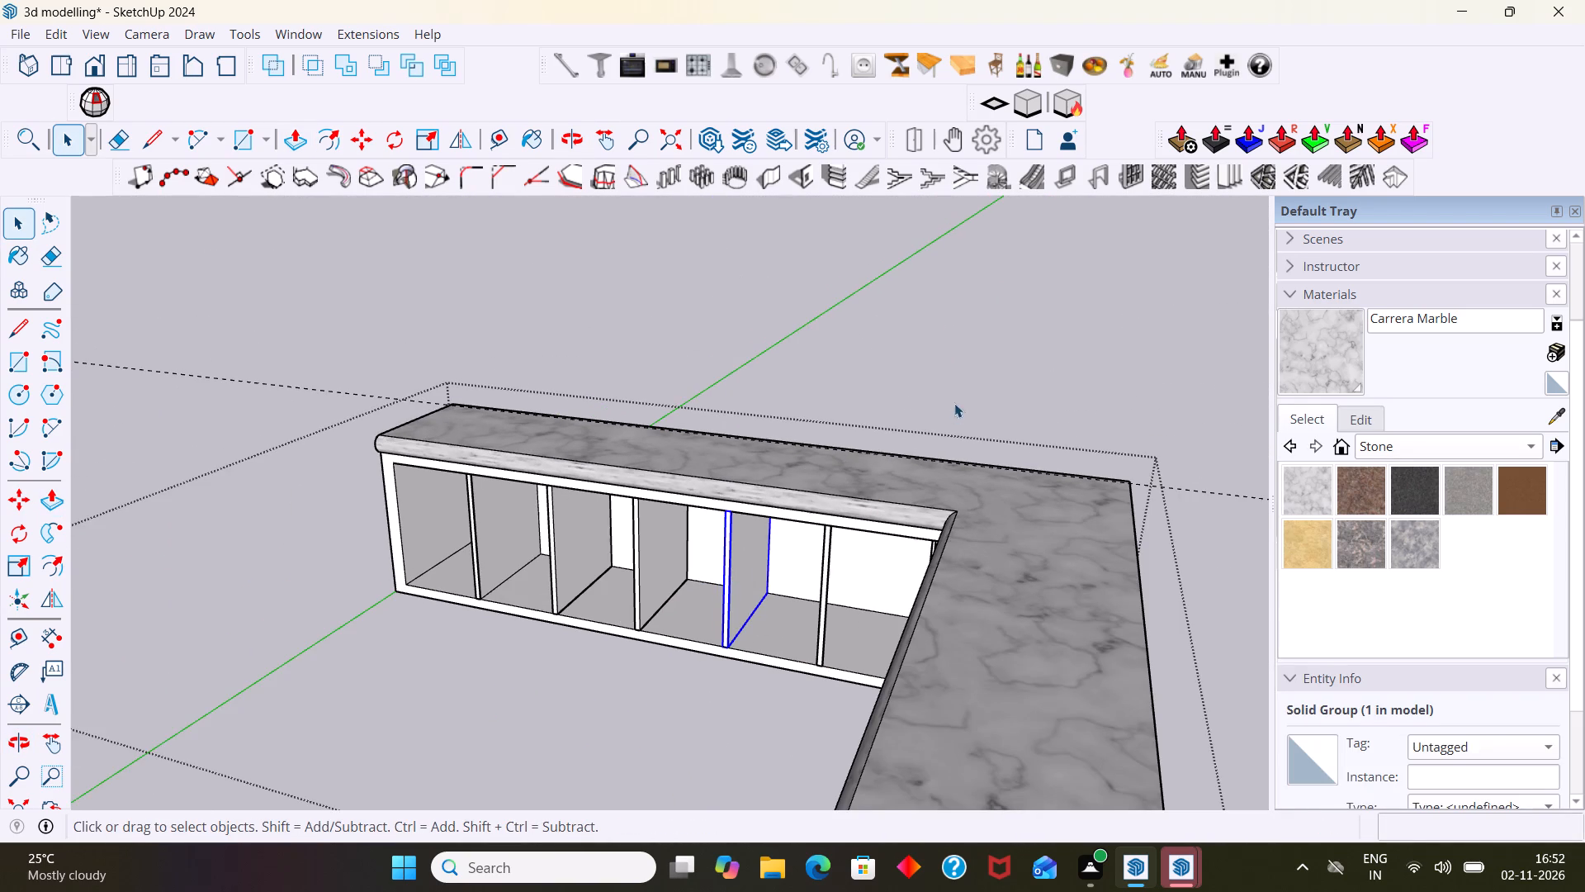
Delete the leftover divider strip standing against the frame at the counter's inner corner.
scroll(862, 573, up, 5)
scroll(820, 638, up, 3)
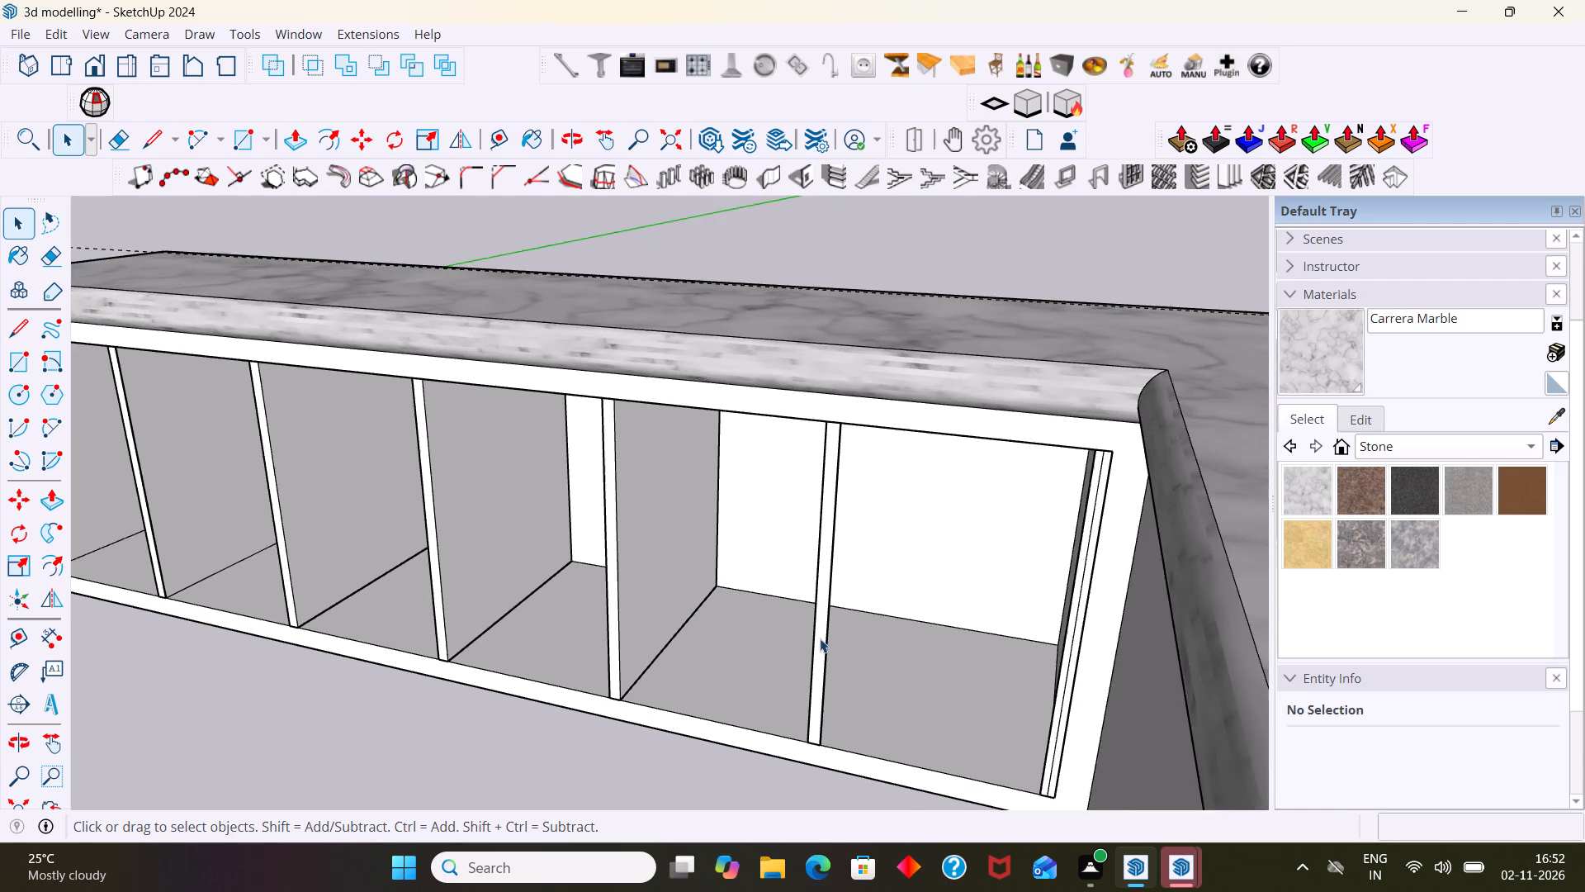
scroll(821, 643, down, 3)
middle_drag(1019, 686, 1287, 690)
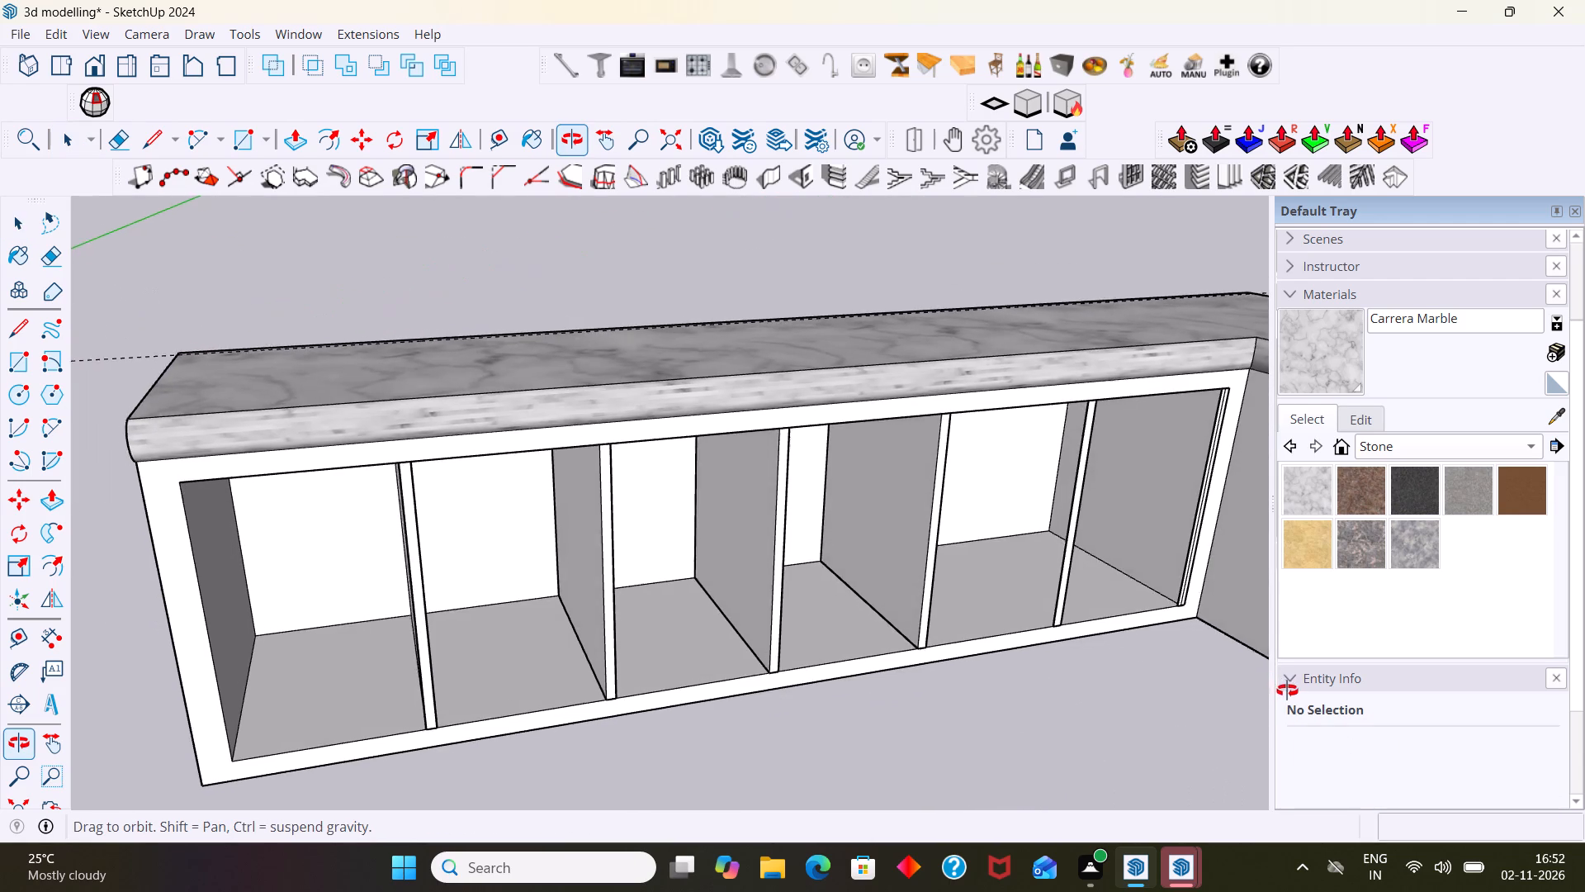
middle_drag(1287, 690, 1259, 667)
scroll(1215, 625, up, 7)
middle_drag(1181, 600, 1097, 648)
scroll(1096, 651, up, 4)
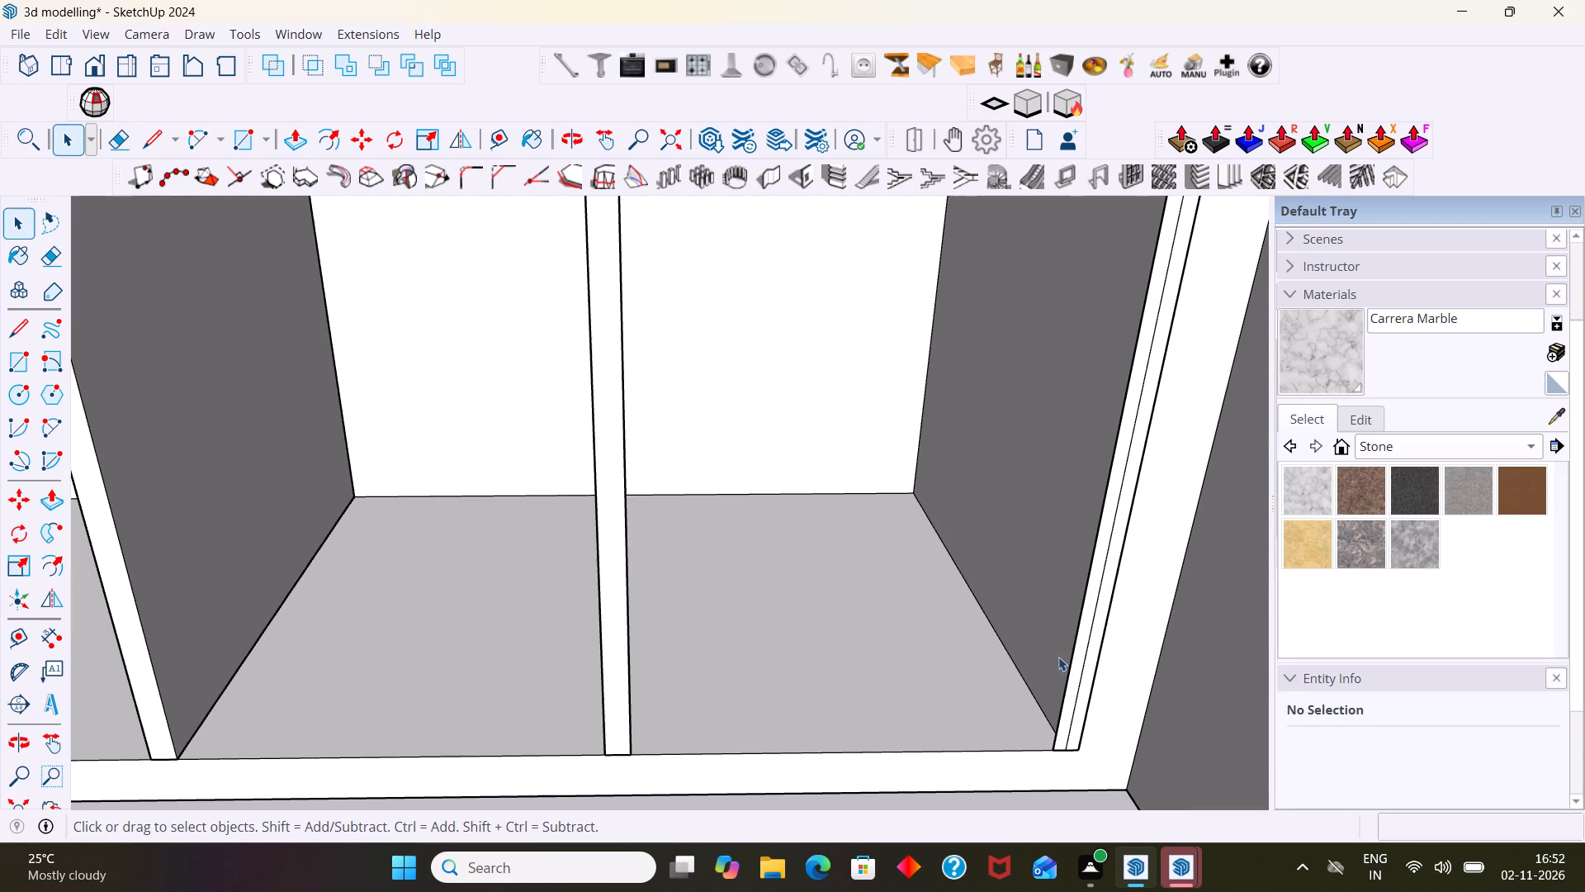
click(1081, 657)
triple_click(1081, 657)
click(1082, 655)
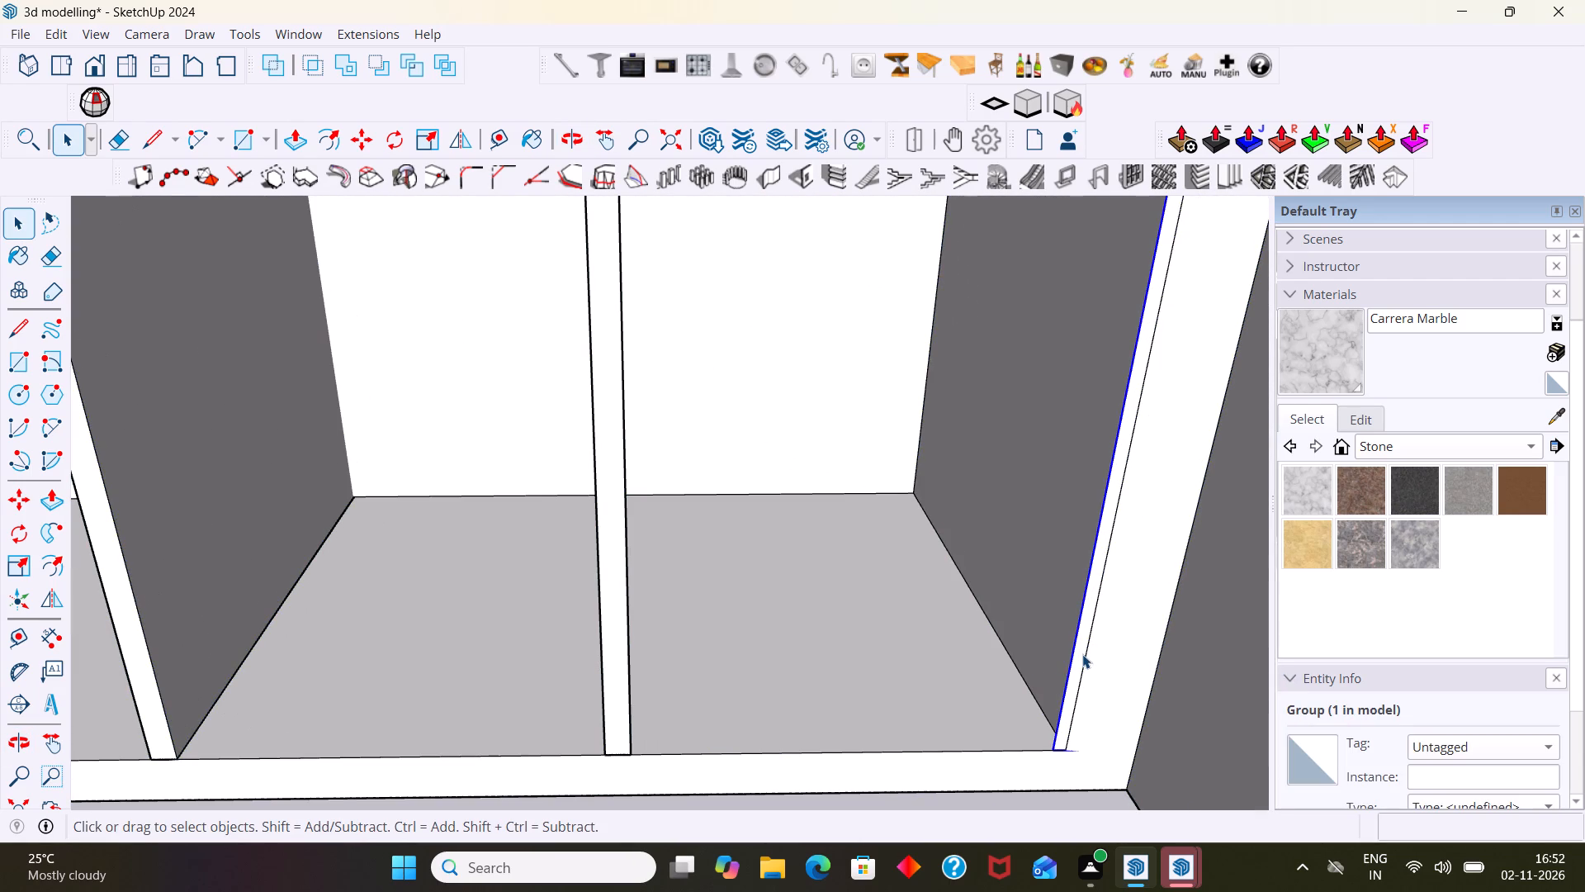
click(1079, 656)
key(Delete)
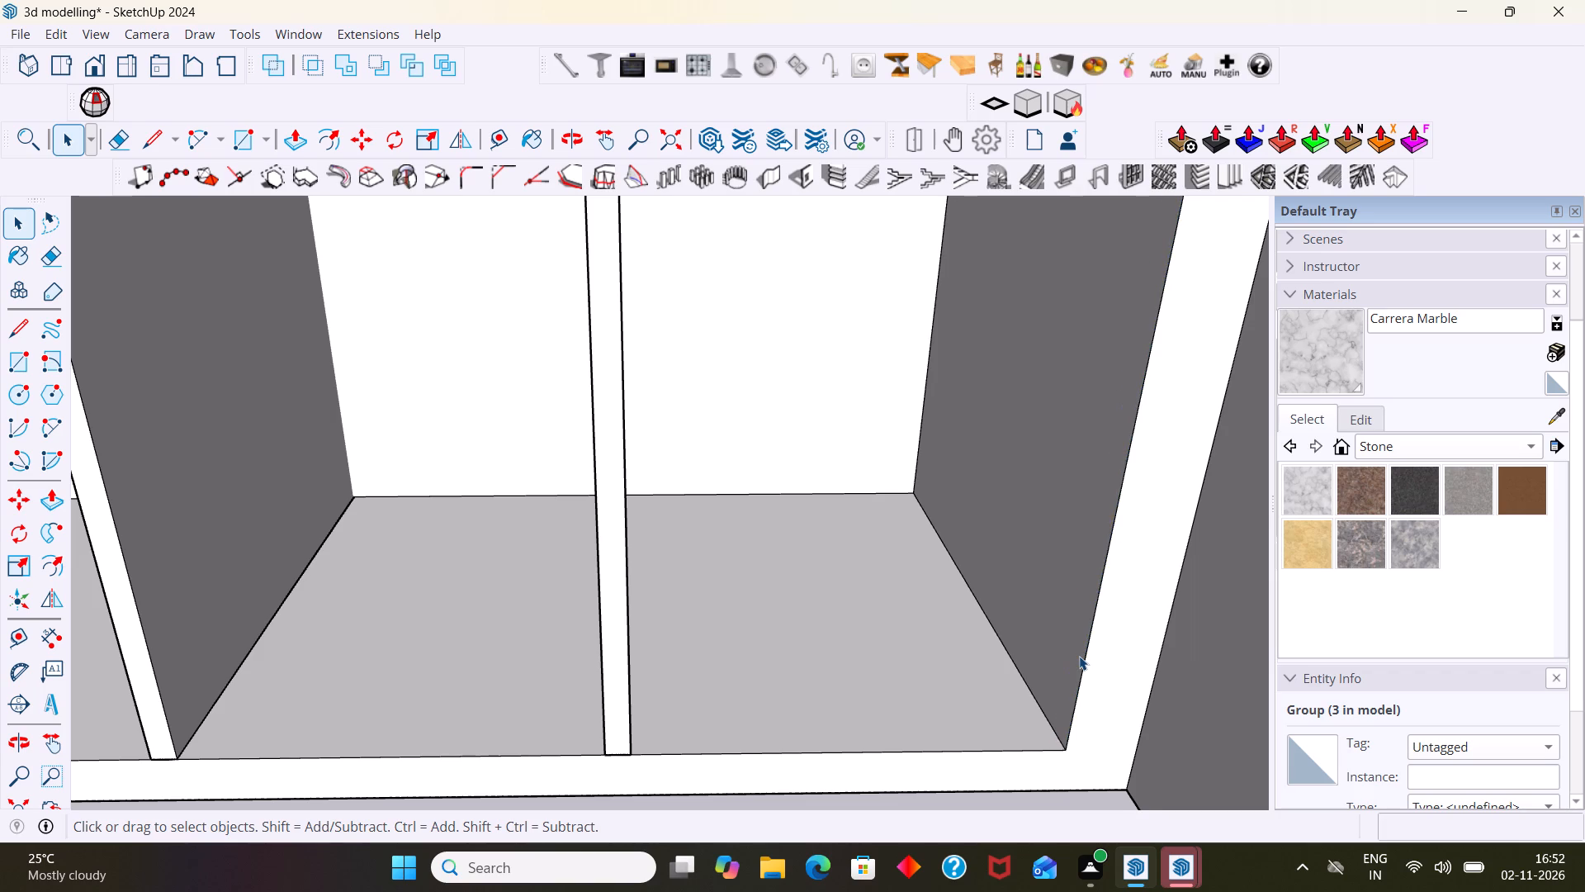
Extrude the fifth divider strip from the open end inward to the back panel by repeating the last Push/Pull distance.
scroll(1079, 656, down, 8)
middle_drag(865, 719, 806, 723)
scroll(806, 716, up, 3)
click(783, 690)
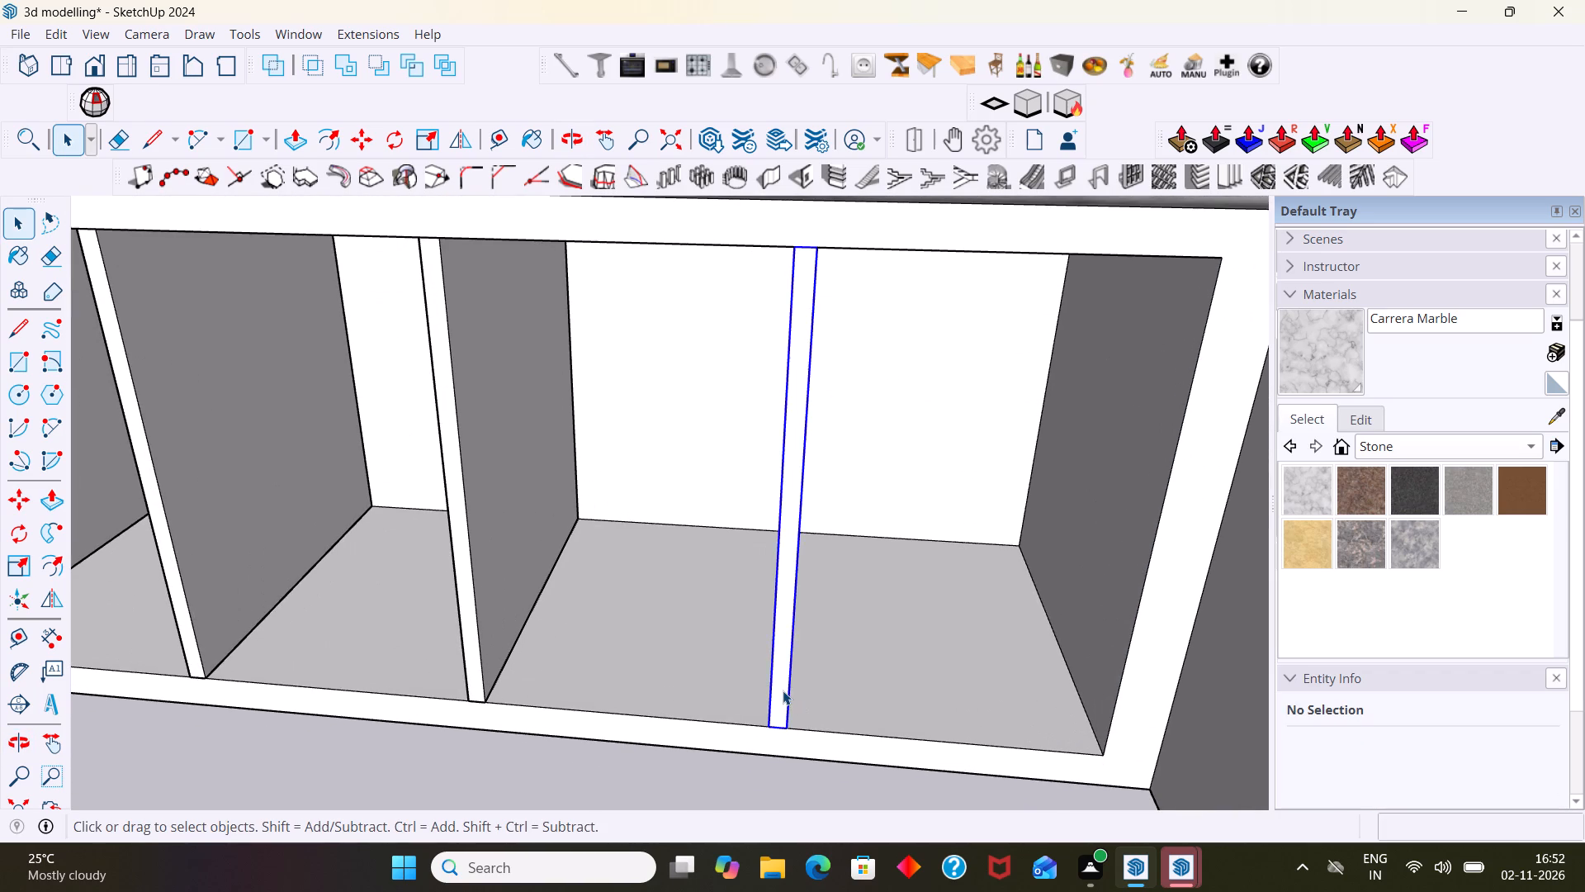
double_click(783, 690)
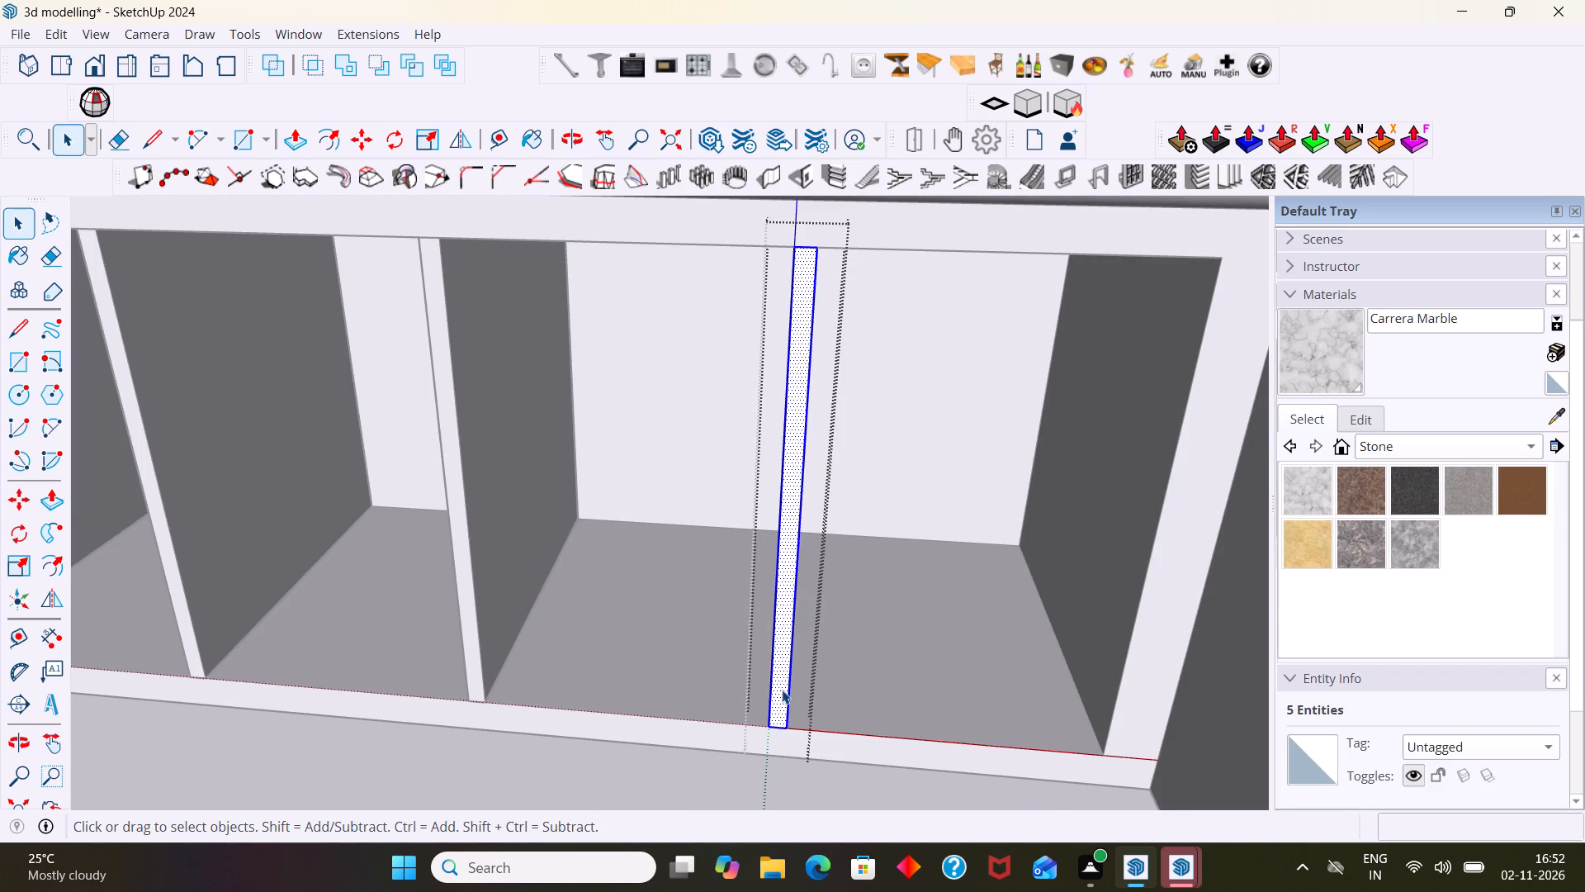
key(p)
double_click(782, 690)
middle_drag(782, 690, 774, 690)
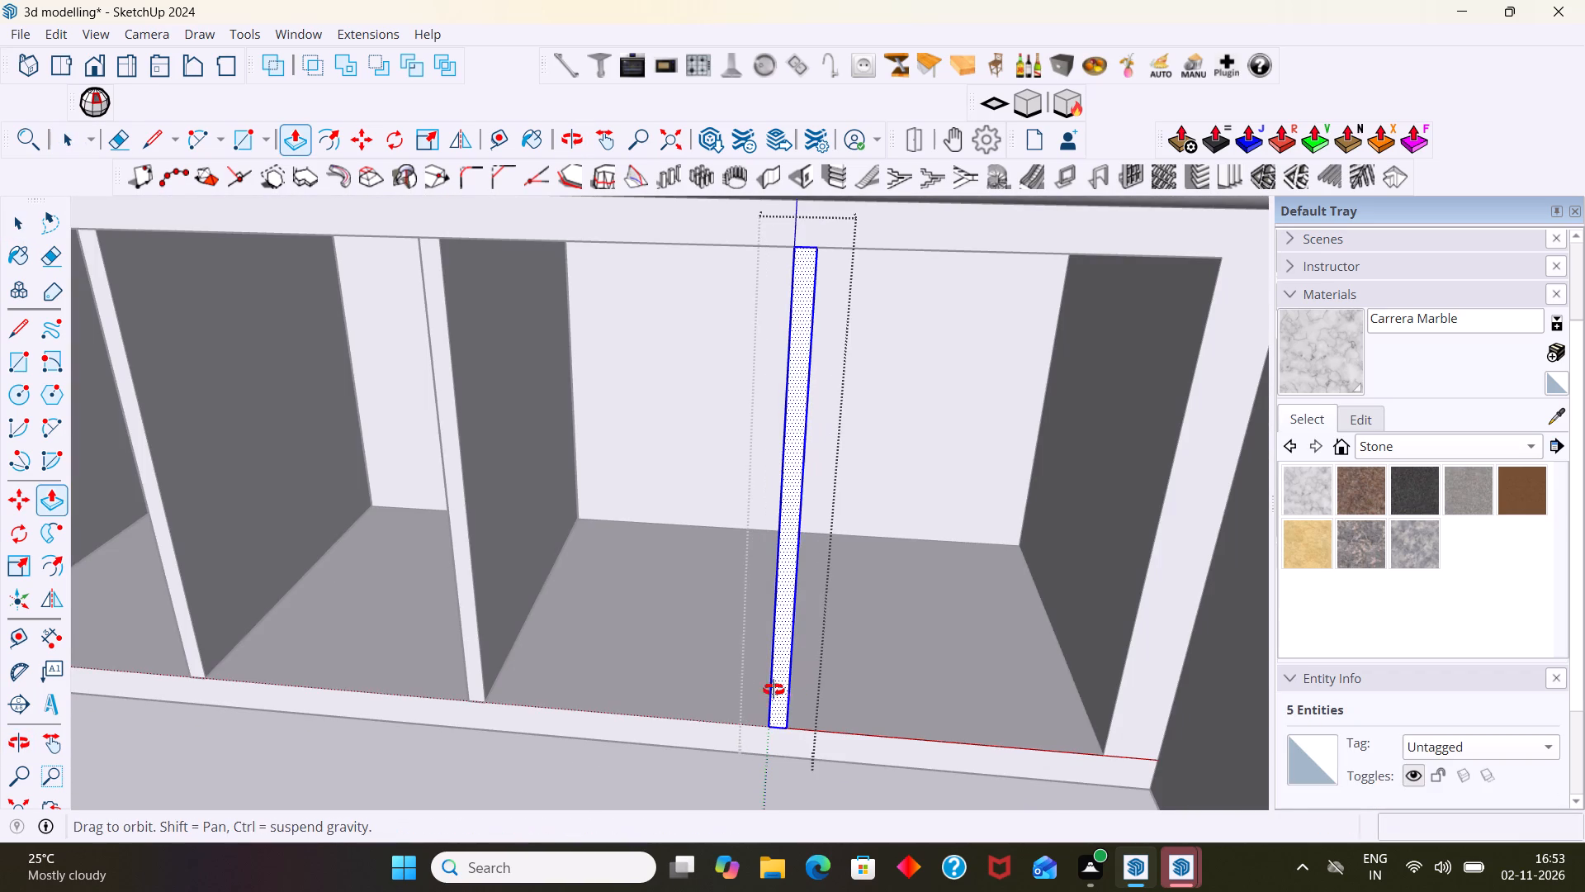
middle_drag(774, 690, 767, 671)
key(space)
scroll(855, 589, down, 10)
click(978, 372)
Examine the row of divided compartments and the whole L-shaped counter from several angles.
scroll(884, 427, down, 1)
middle_drag(855, 526, 953, 530)
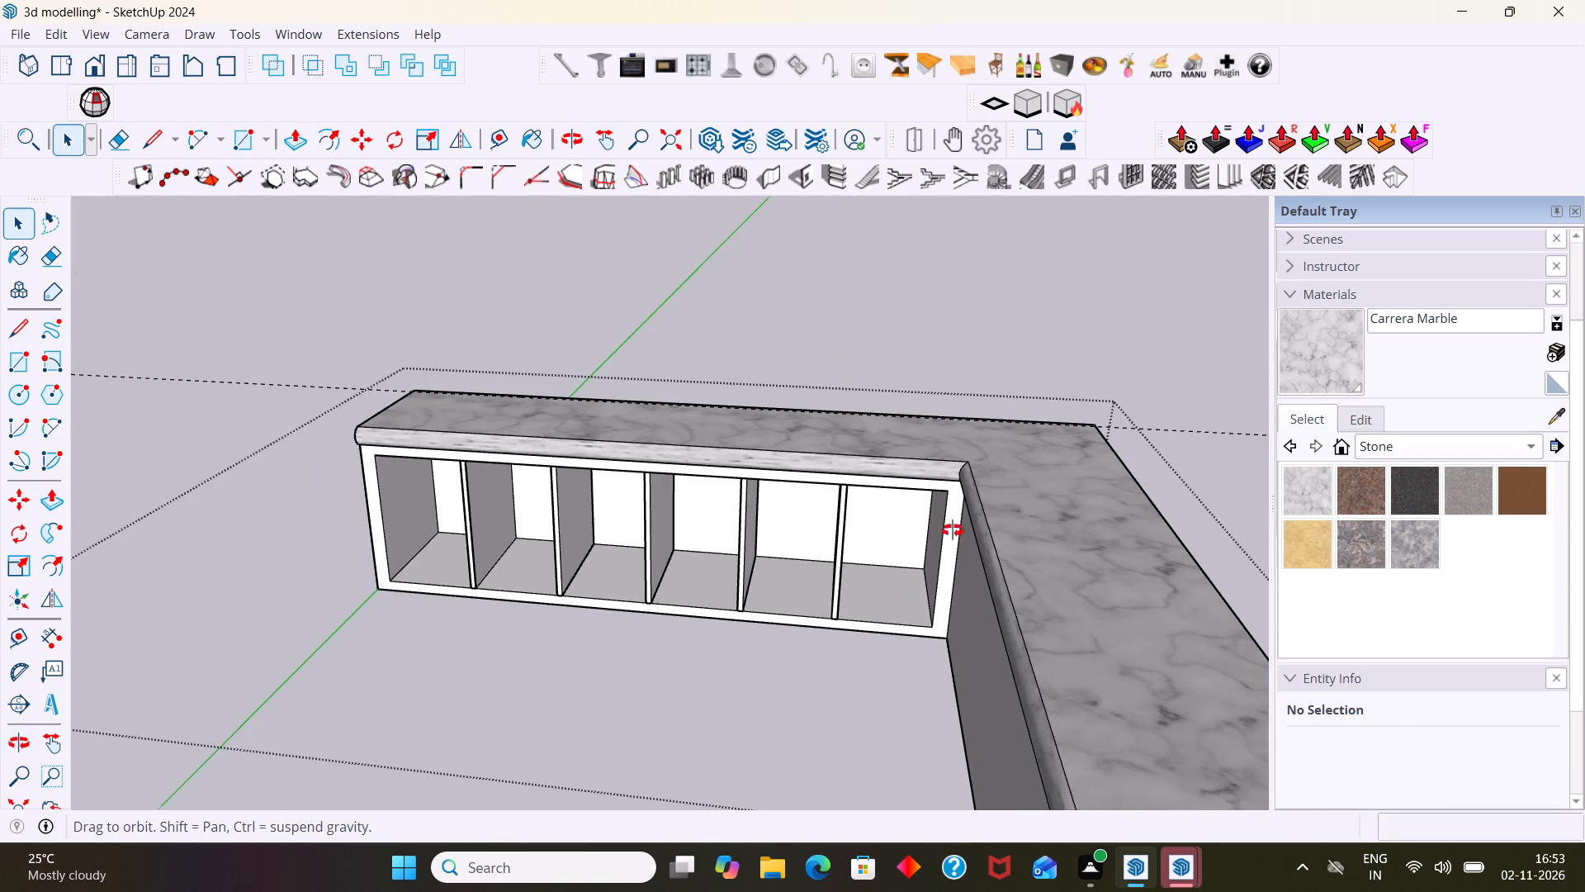
middle_drag(953, 530, 953, 450)
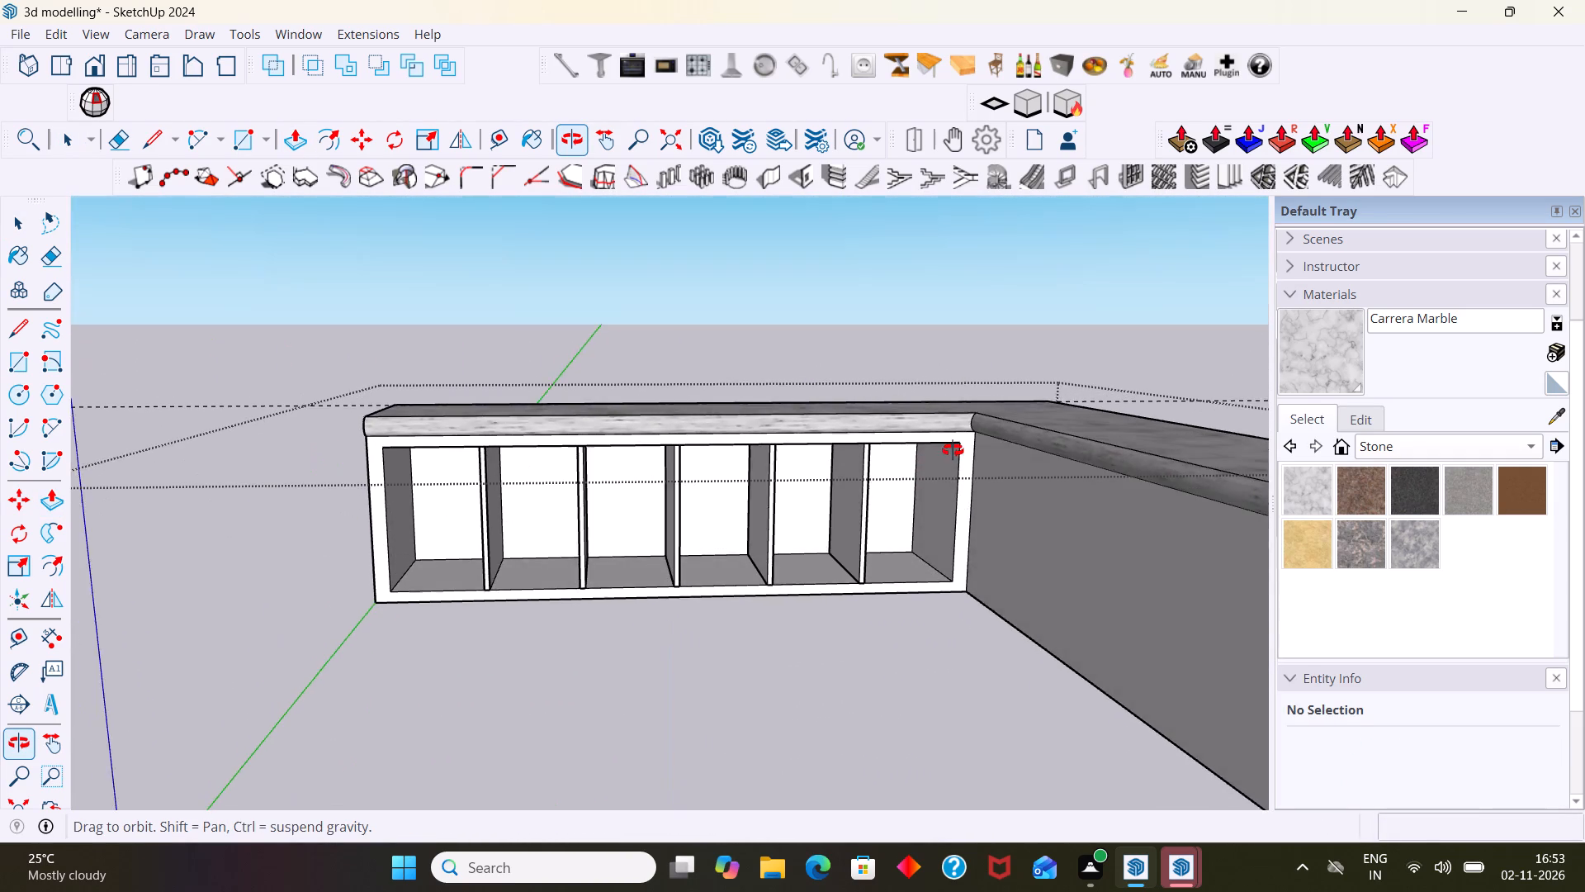
middle_drag(953, 450, 936, 458)
scroll(563, 553, up, 2)
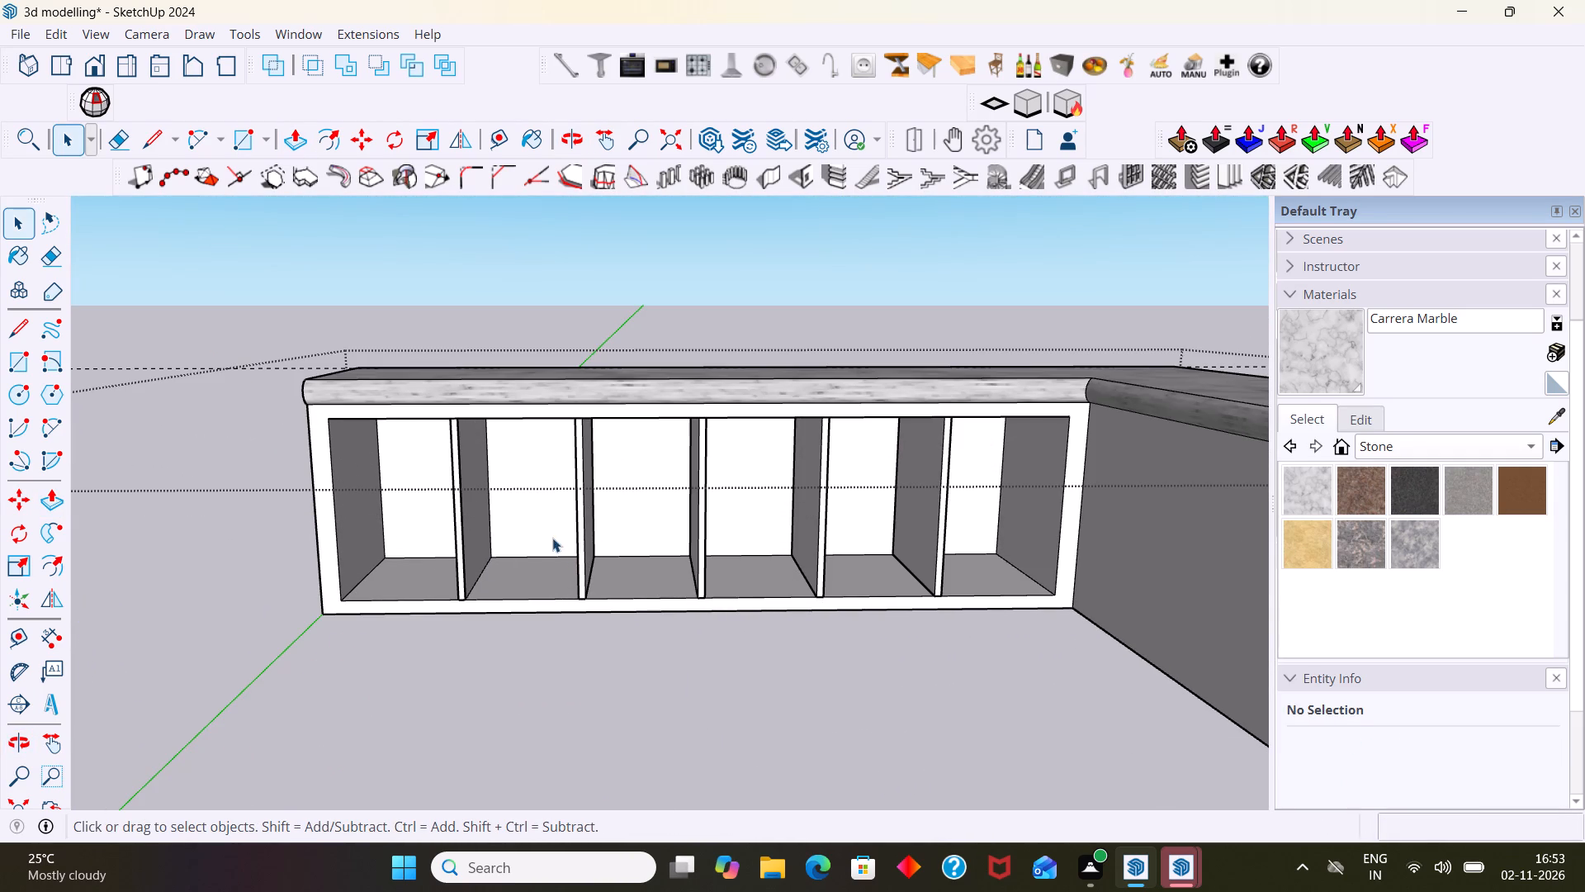
scroll(977, 510, down, 3)
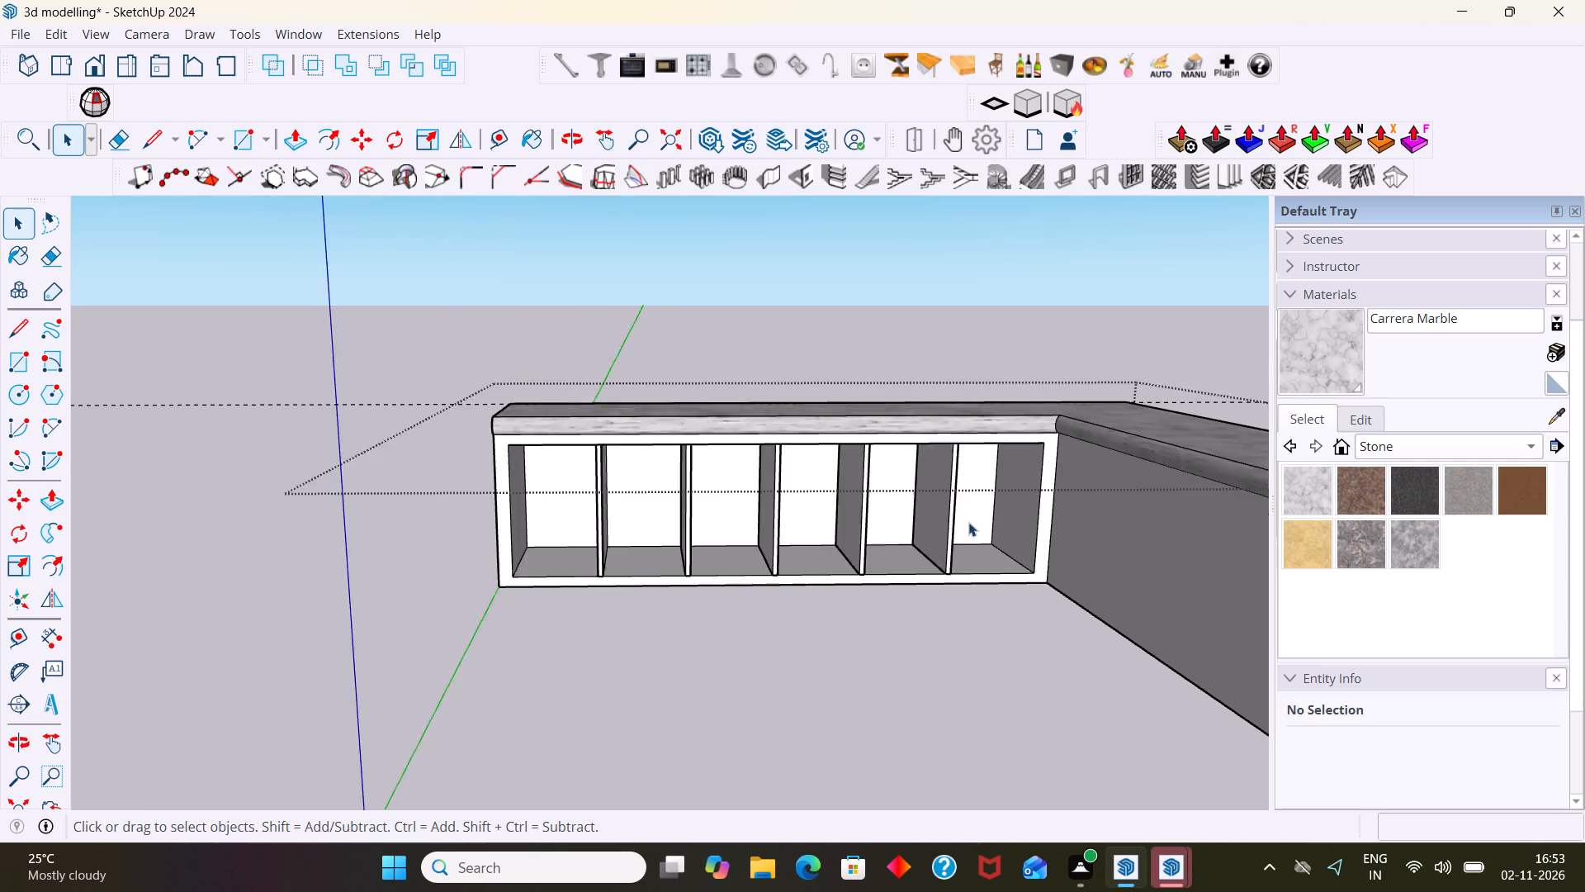
scroll(968, 522, down, 2)
middle_drag(968, 569, 1504, 609)
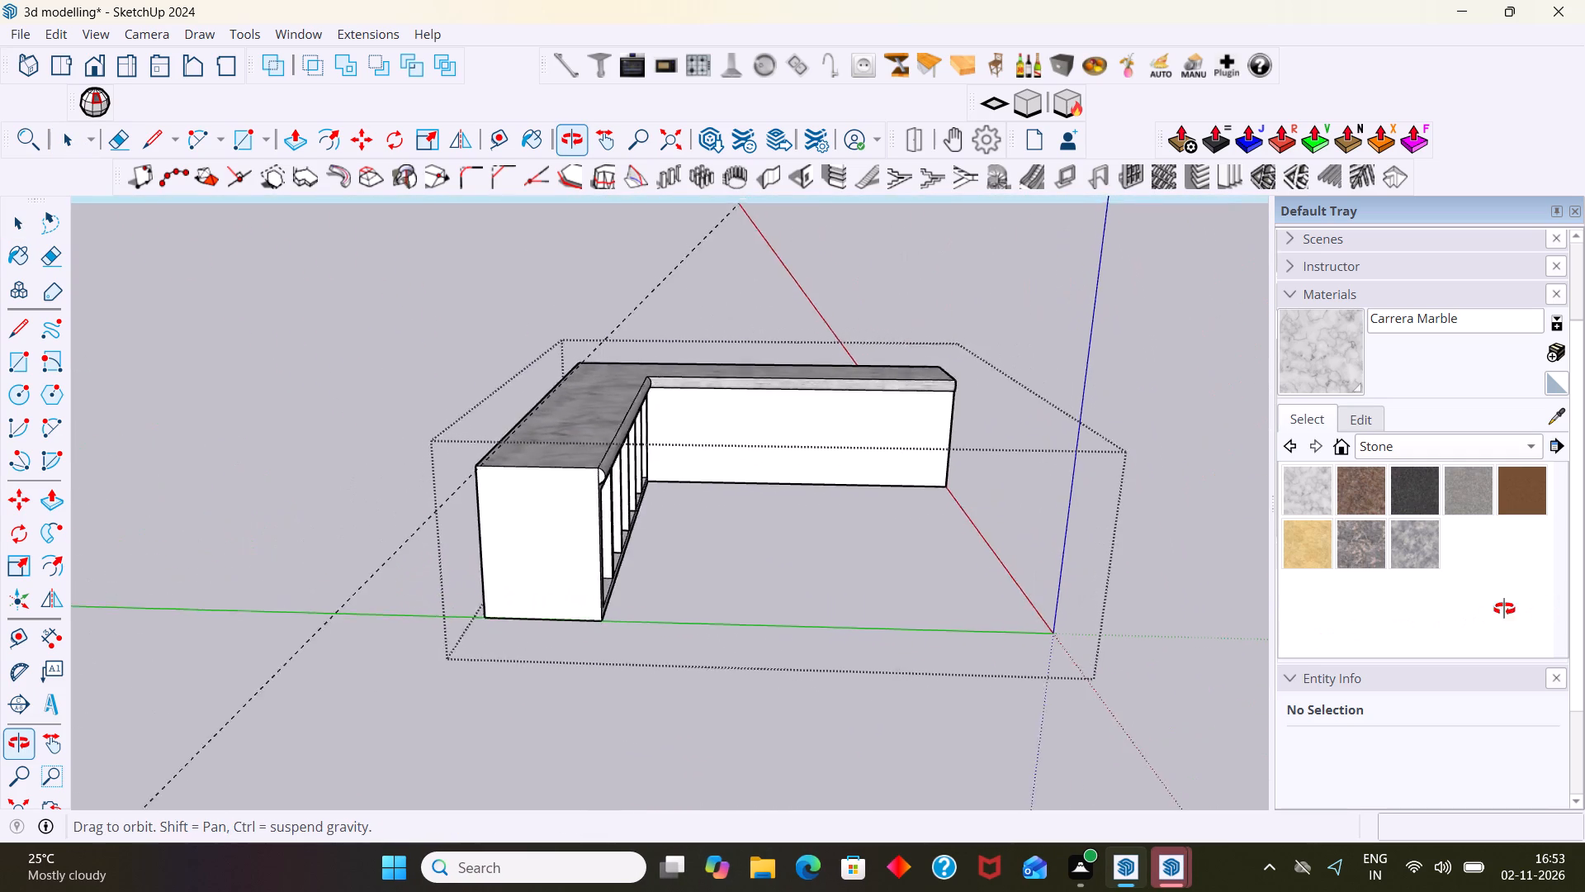
middle_drag(1504, 609, 992, 642)
scroll(960, 638, down, 3)
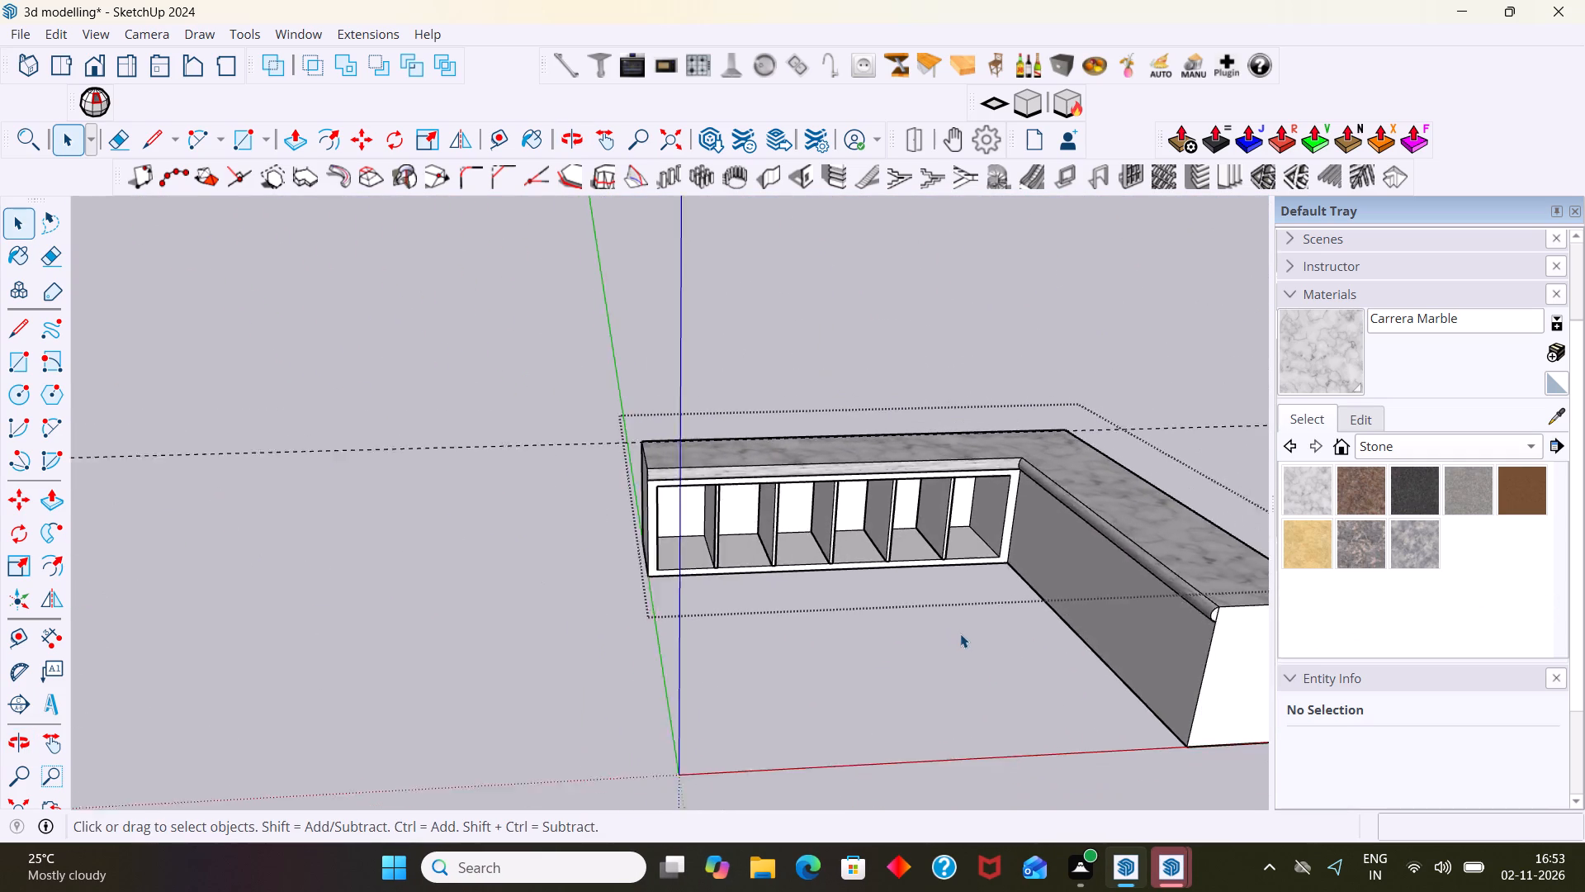
scroll(960, 633, down, 7)
middle_drag(909, 634, 1126, 647)
scroll(768, 590, up, 3)
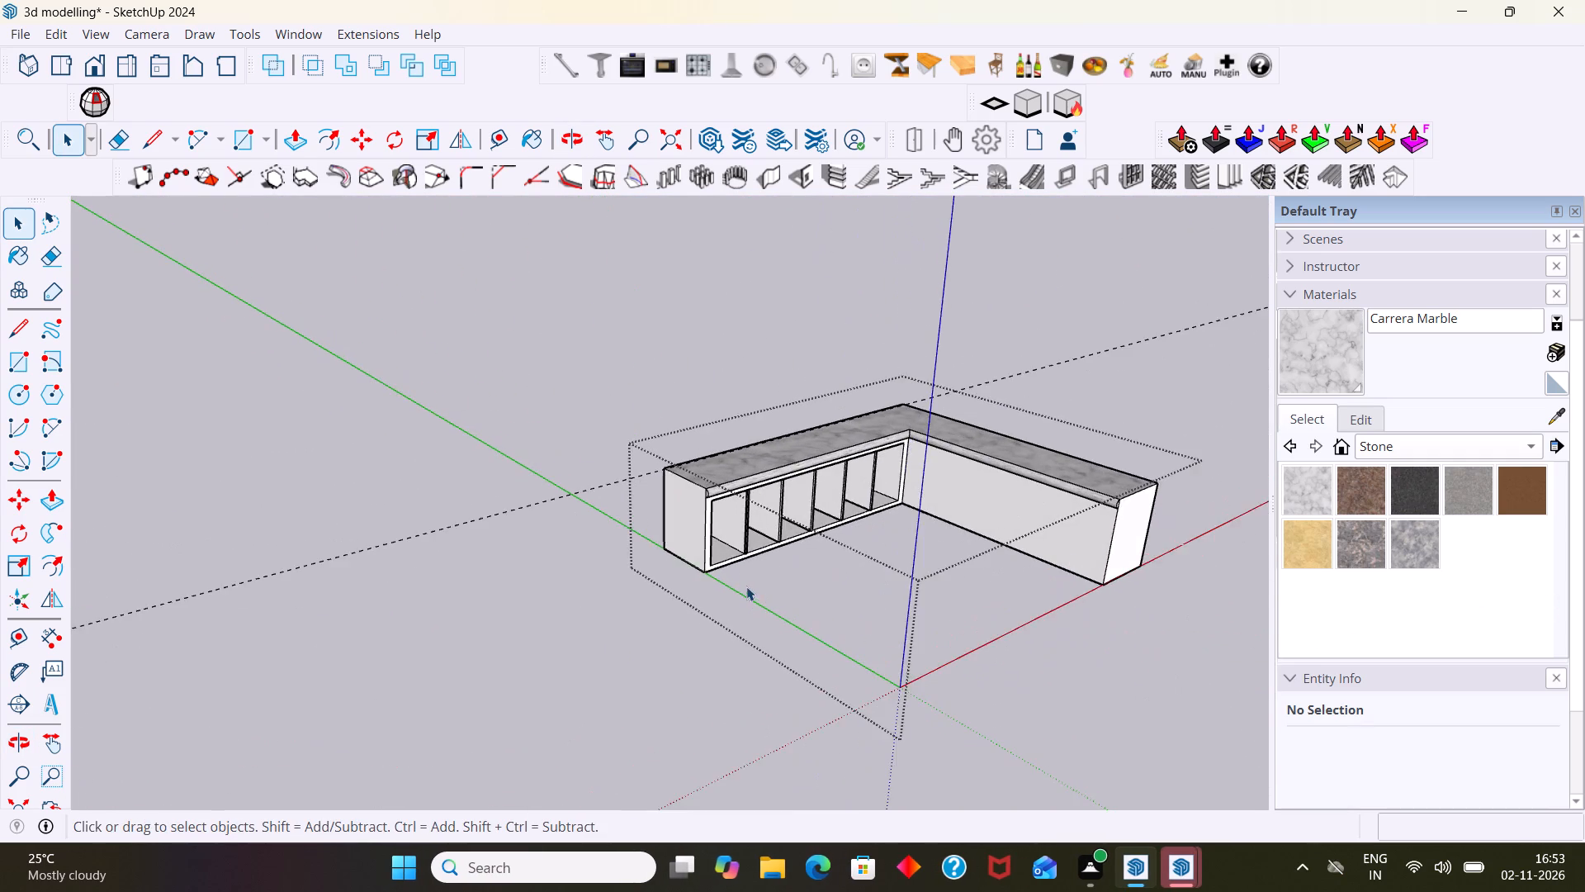
scroll(746, 586, up, 3)
middle_drag(757, 591, 803, 605)
scroll(726, 563, up, 6)
scroll(690, 485, up, 2)
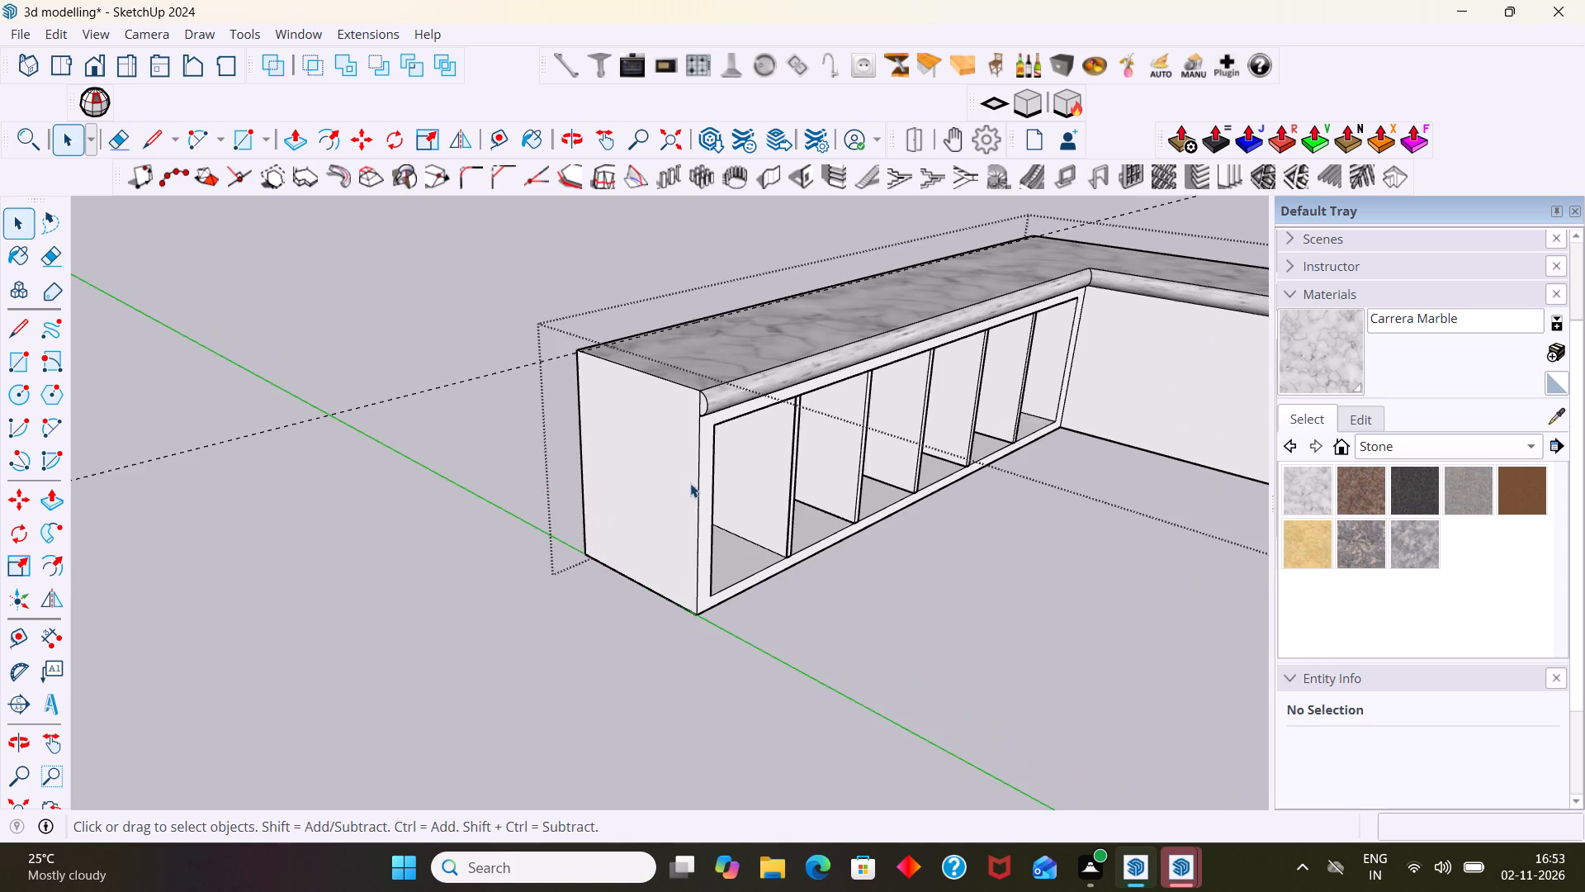
middle_drag(732, 478, 580, 518)
scroll(490, 361, left, 2)
scroll(485, 365, down, 3)
middle_drag(456, 395, 826, 359)
scroll(607, 440, up, 7)
middle_drag(547, 483, 621, 505)
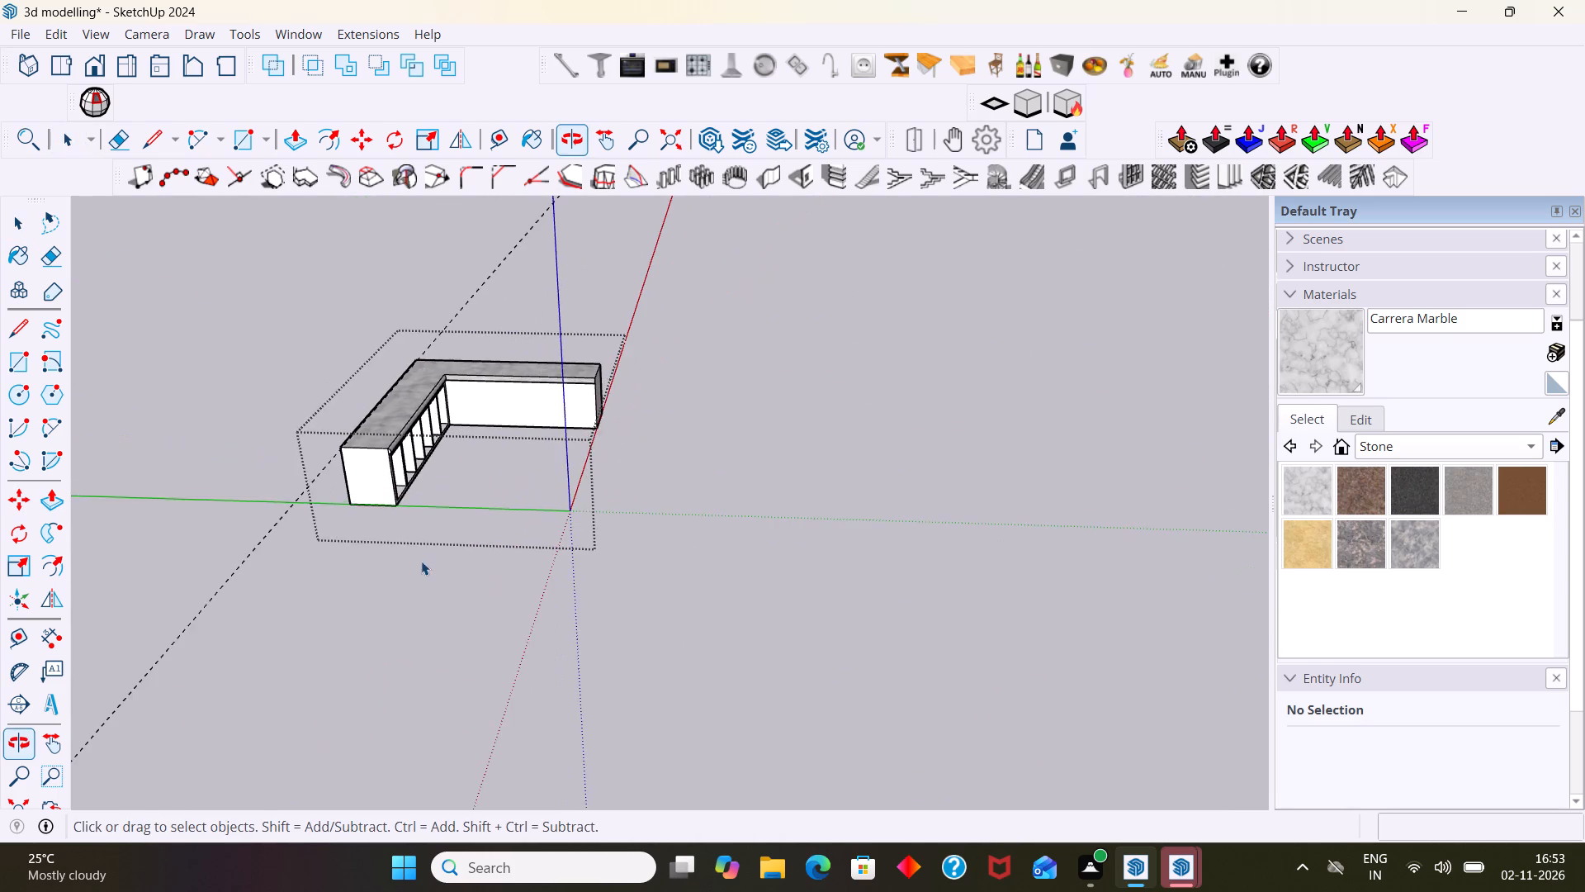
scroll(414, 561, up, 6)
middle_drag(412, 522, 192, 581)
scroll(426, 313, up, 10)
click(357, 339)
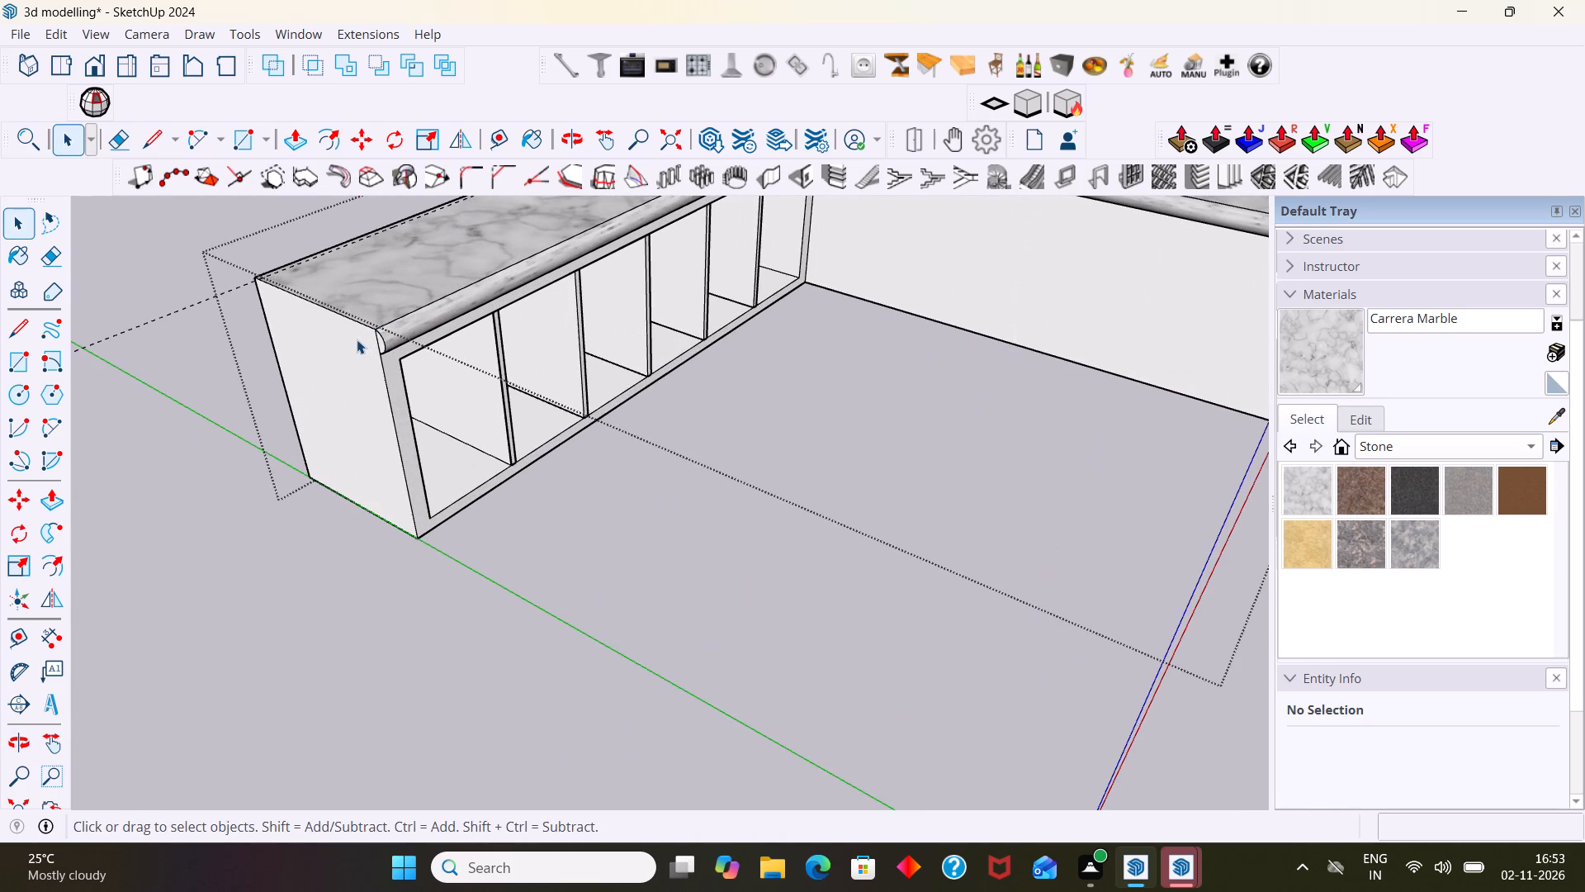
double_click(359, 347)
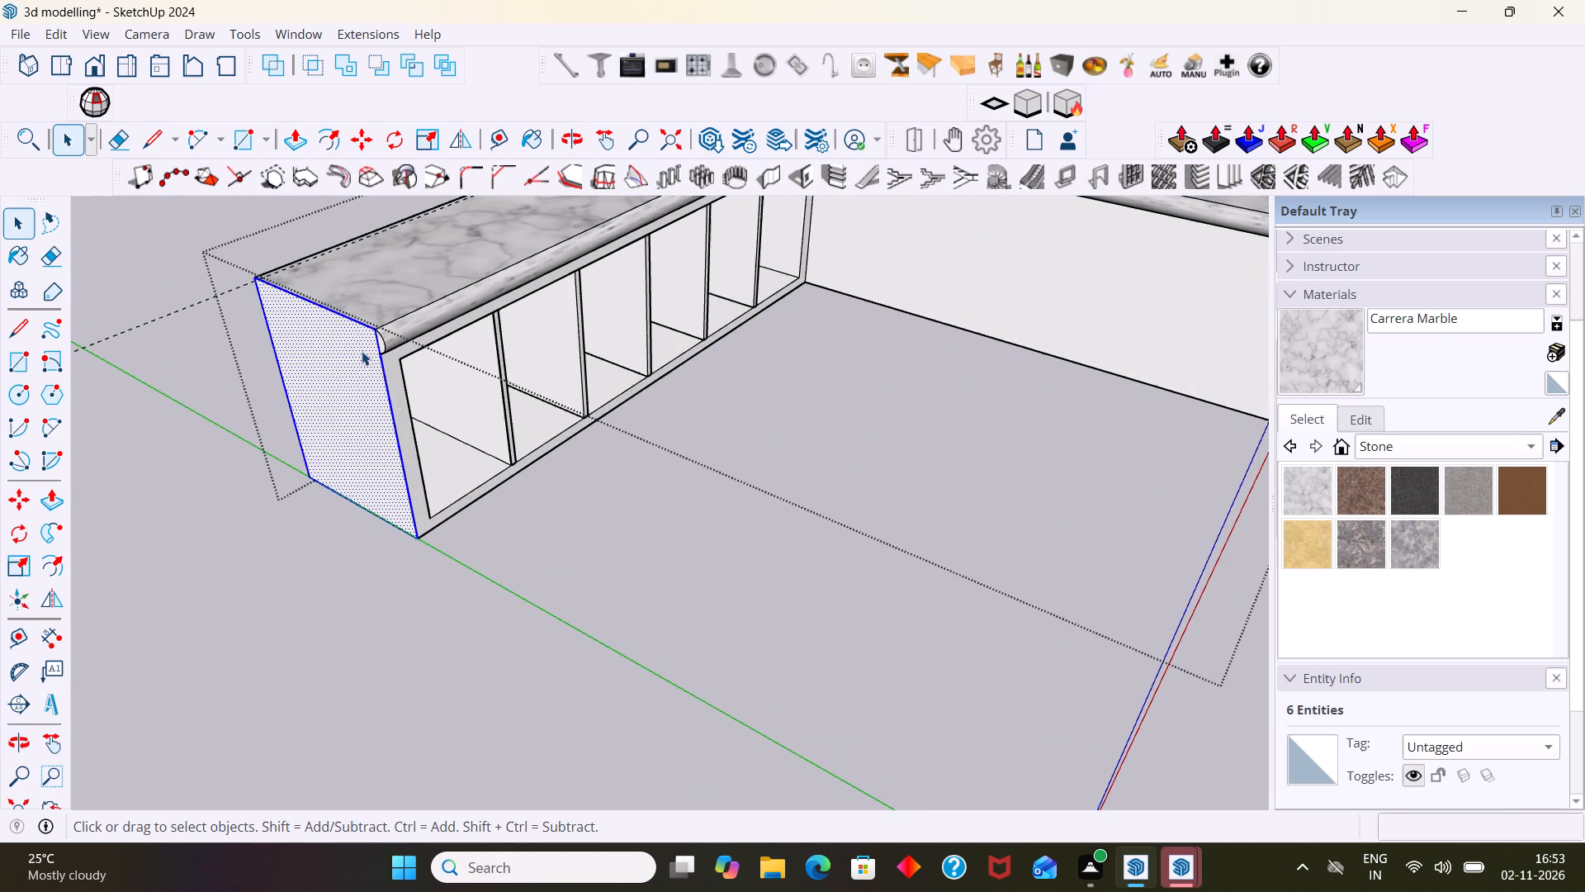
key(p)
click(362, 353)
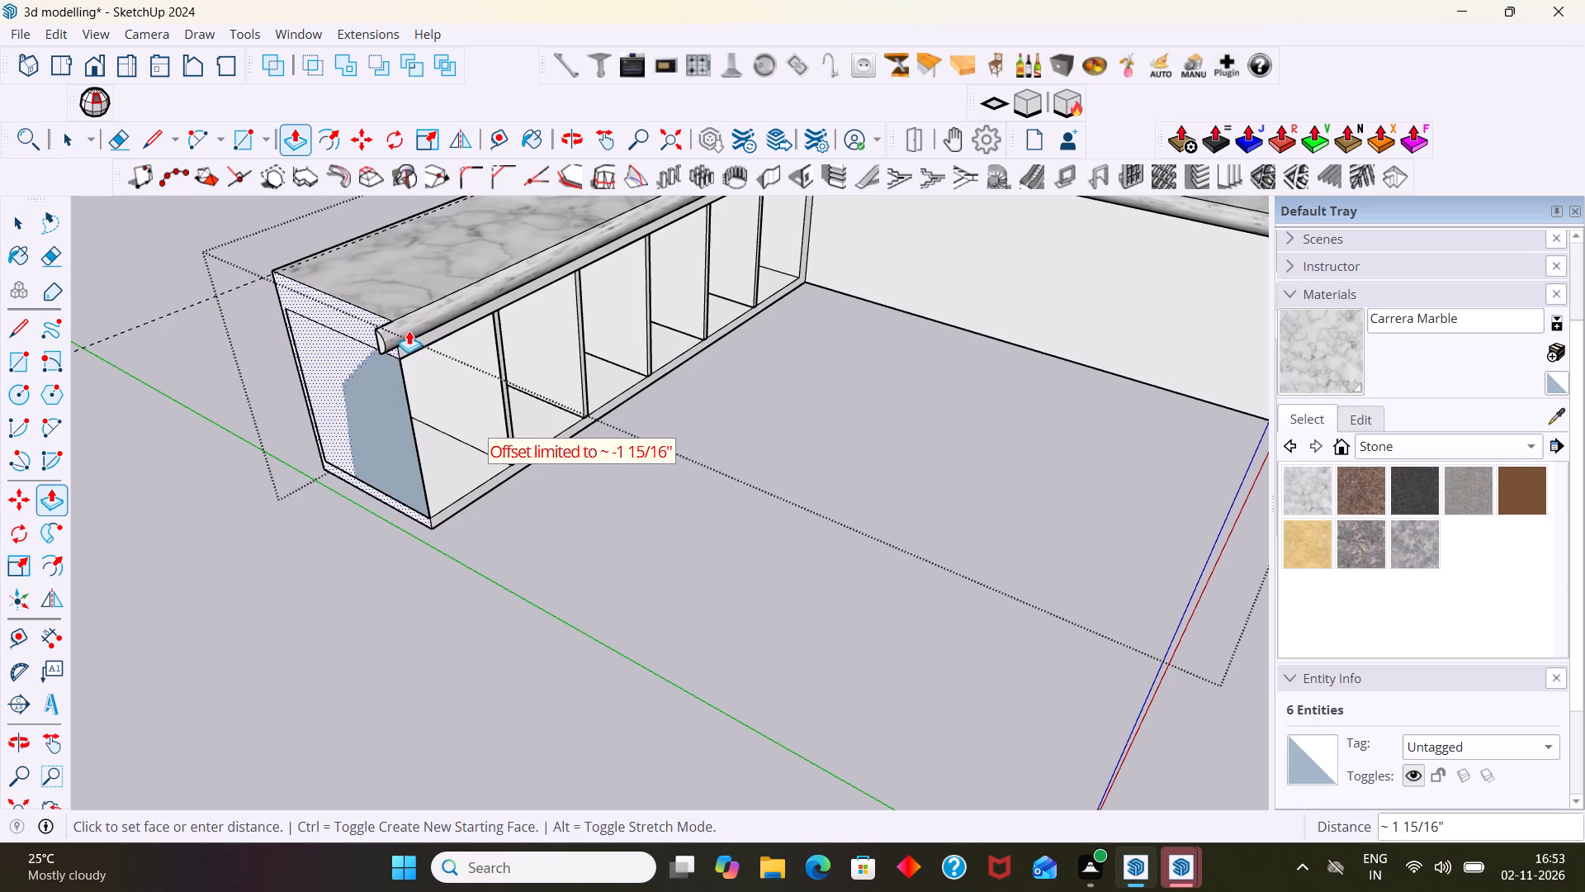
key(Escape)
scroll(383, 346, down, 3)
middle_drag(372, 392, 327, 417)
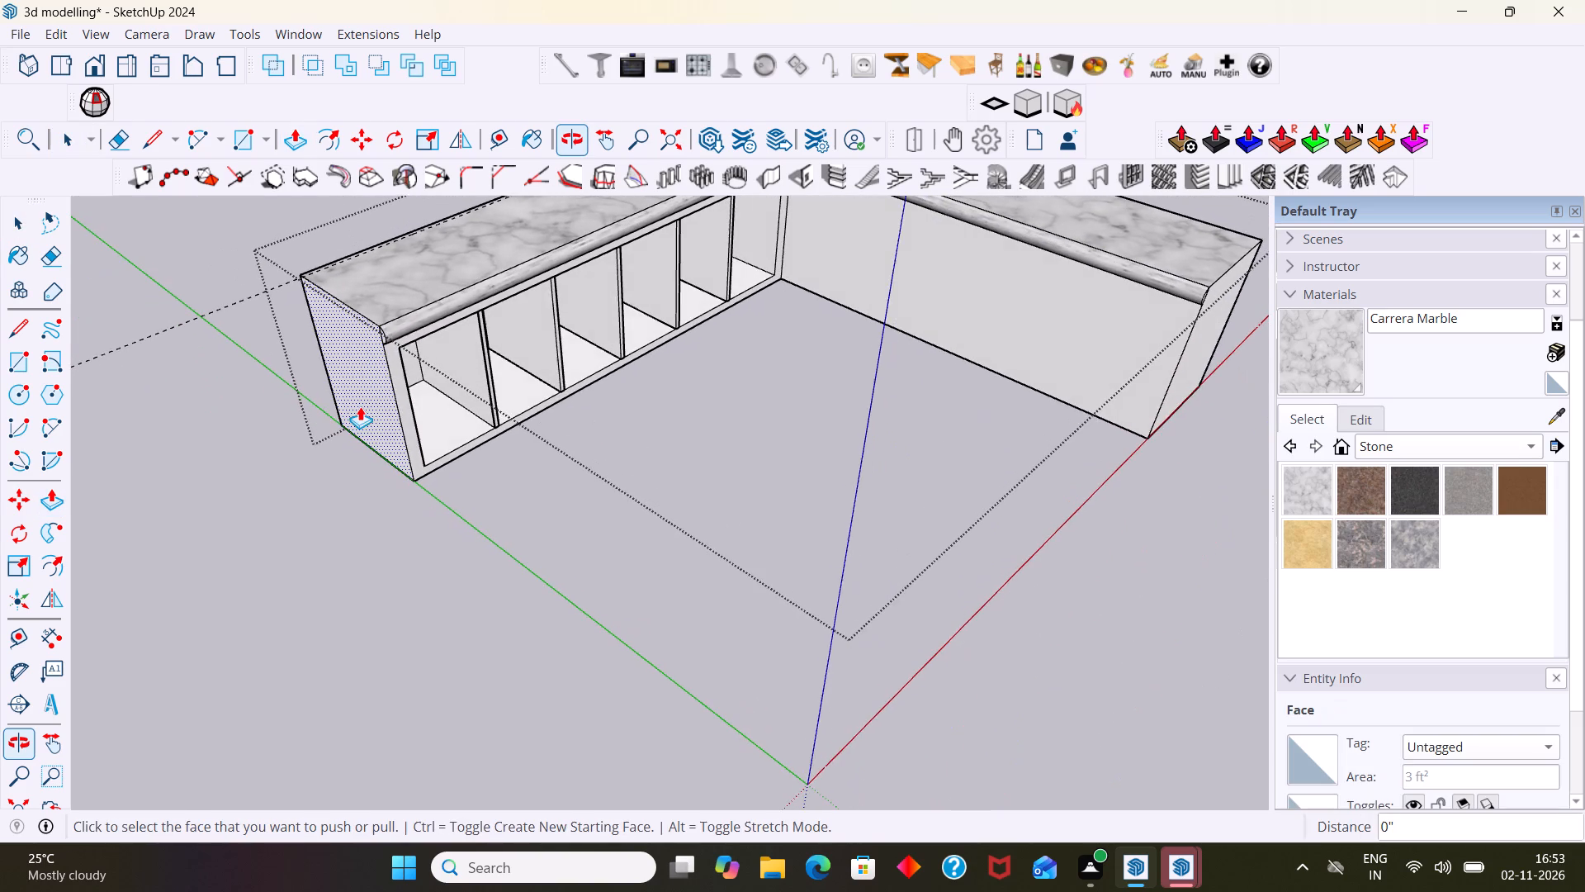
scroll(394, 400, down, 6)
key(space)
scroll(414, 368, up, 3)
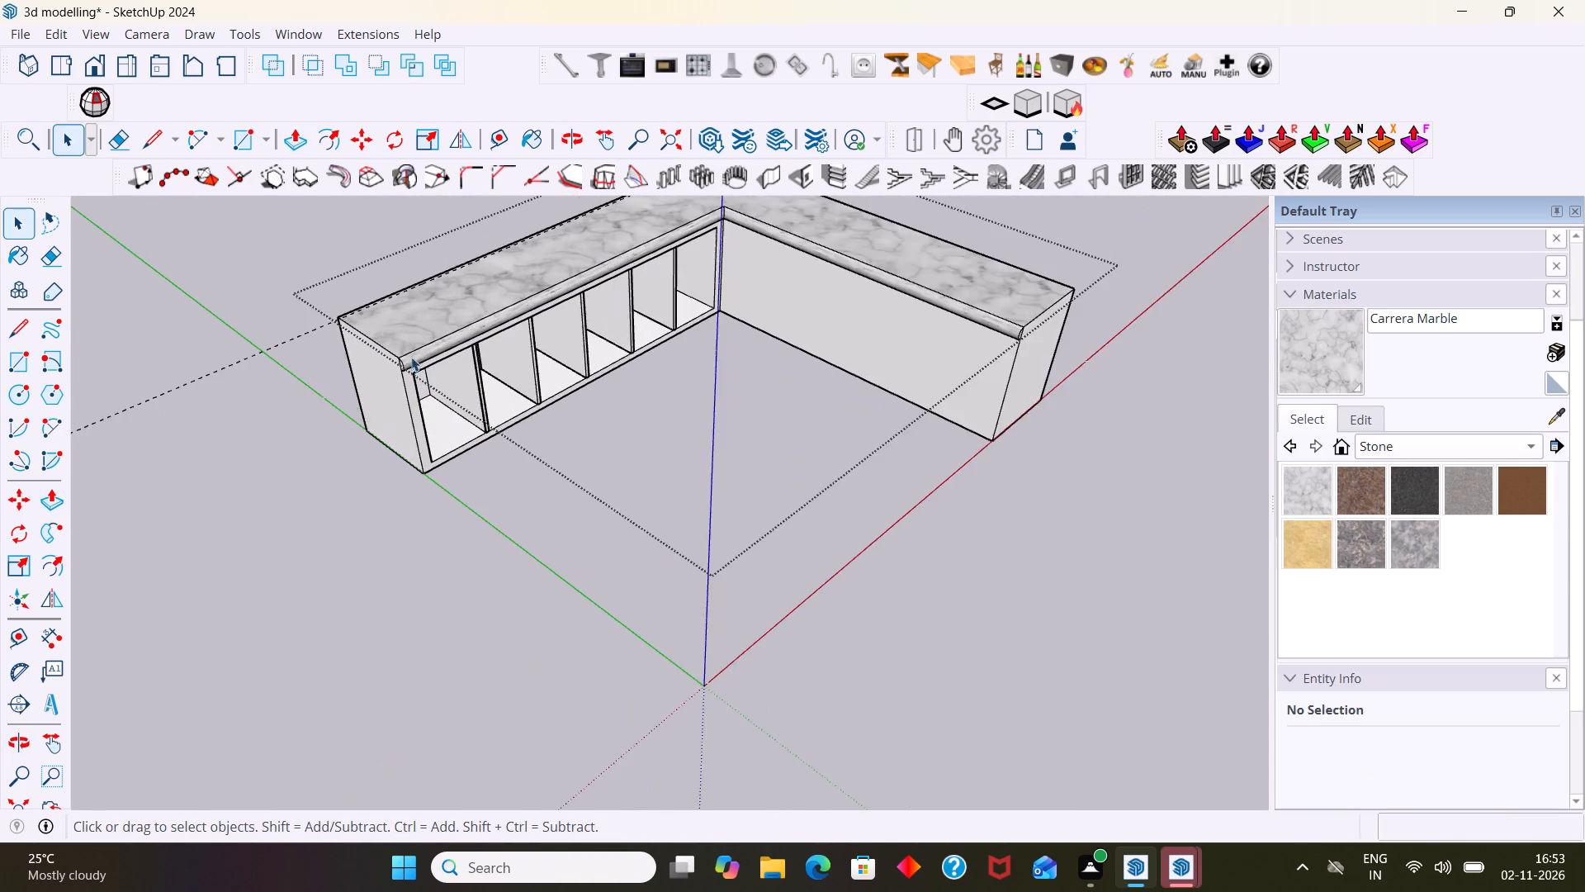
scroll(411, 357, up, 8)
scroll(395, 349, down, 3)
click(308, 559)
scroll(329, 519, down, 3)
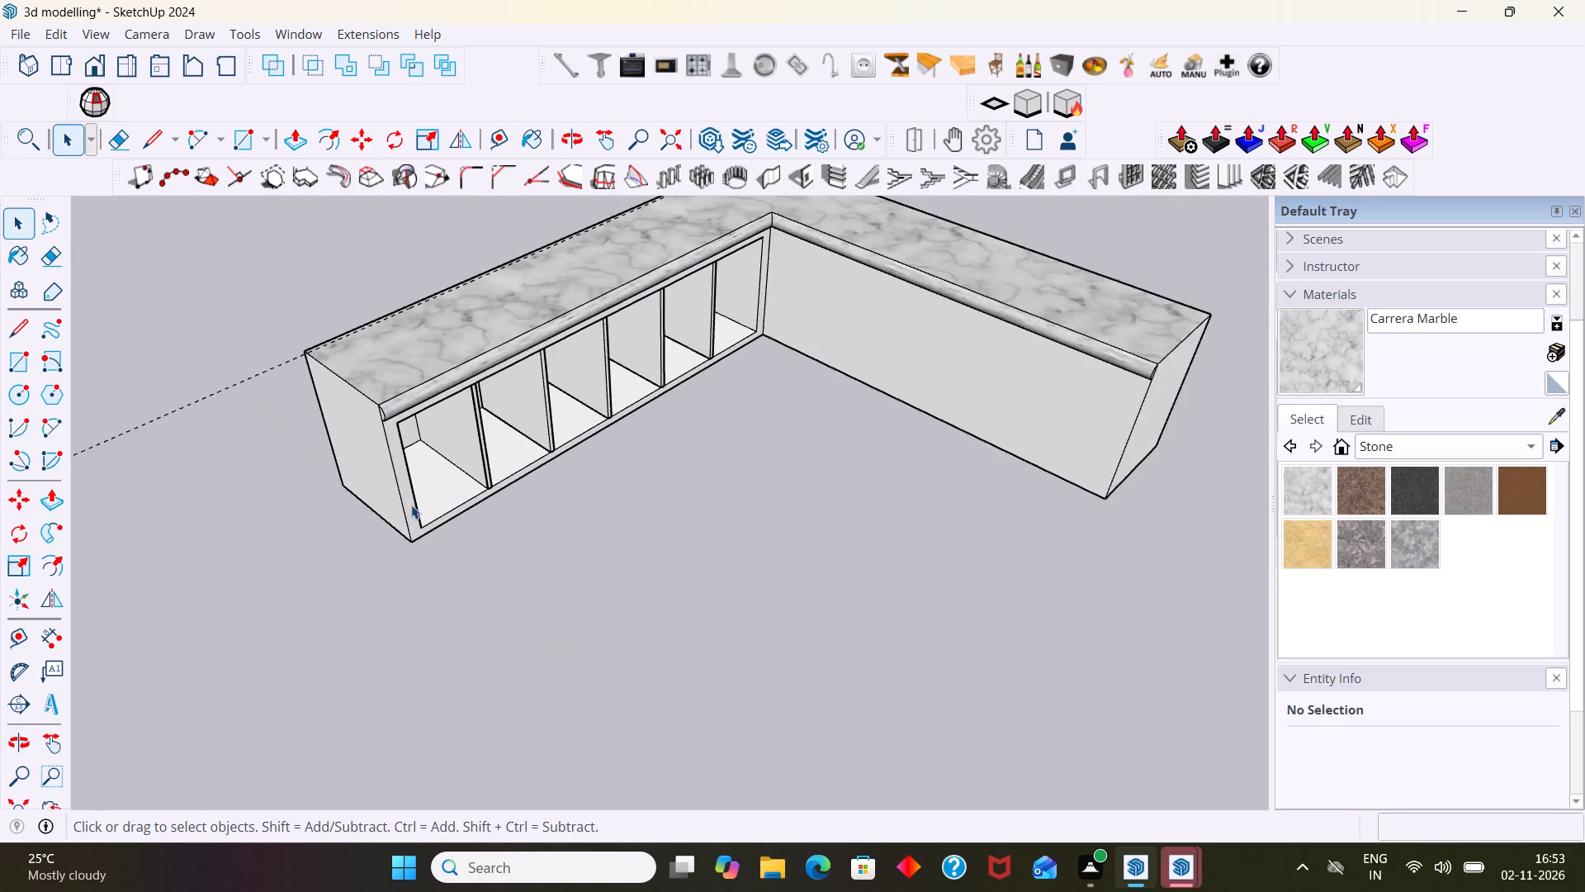
Push the counter's open-end side face inward about 1 15/16" through the panel thickness, up to the first compartment.
scroll(411, 505, down, 4)
middle_drag(423, 505, 329, 467)
scroll(442, 434, up, 6)
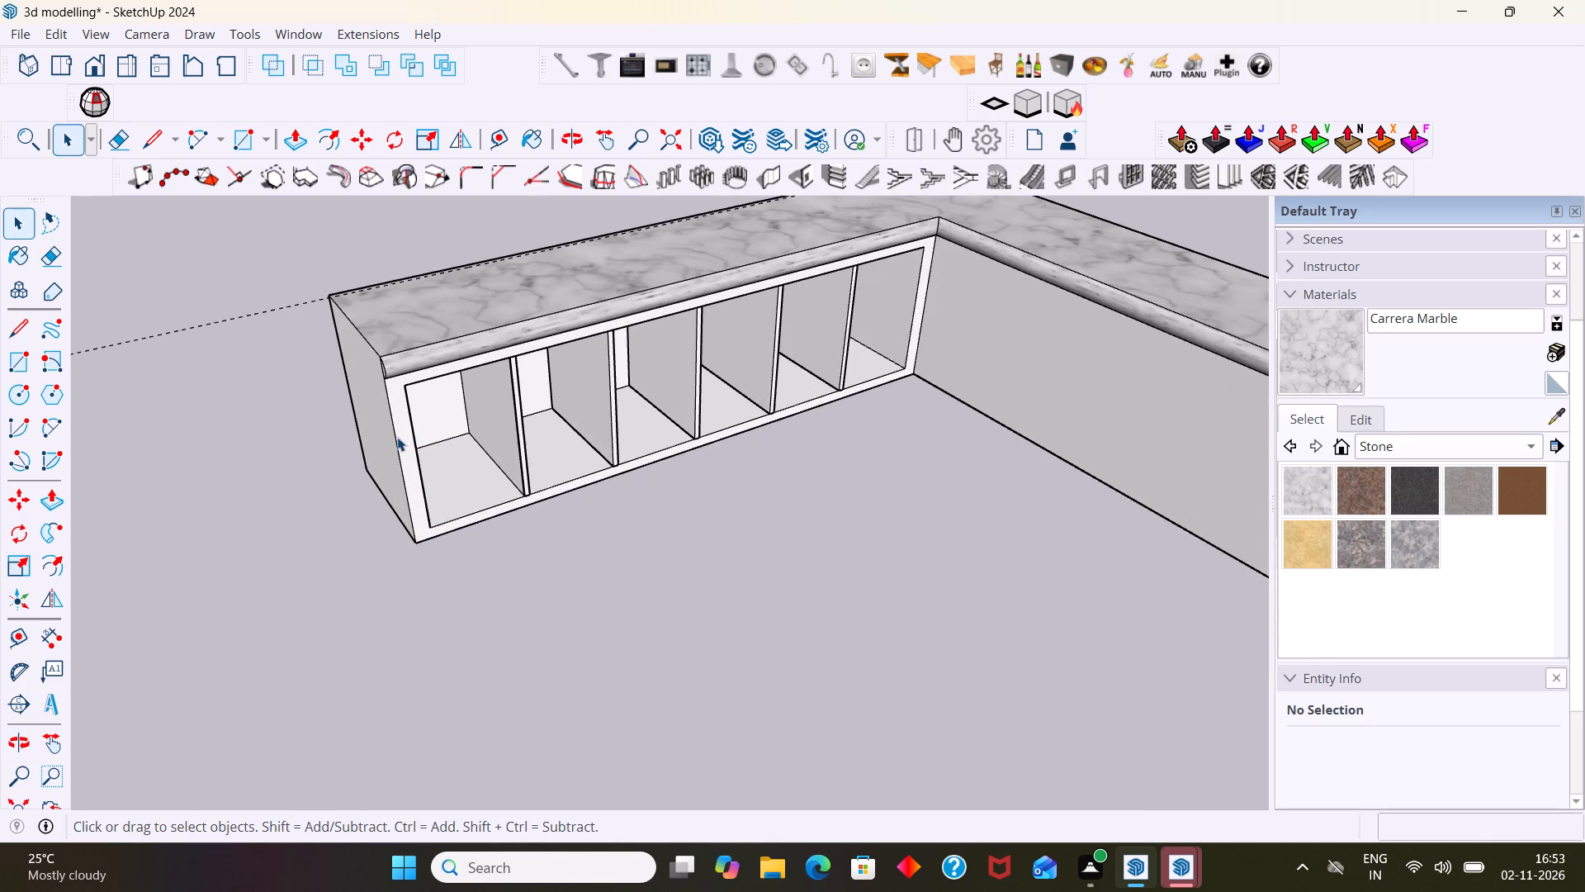
click(386, 445)
double_click(388, 445)
click(395, 444)
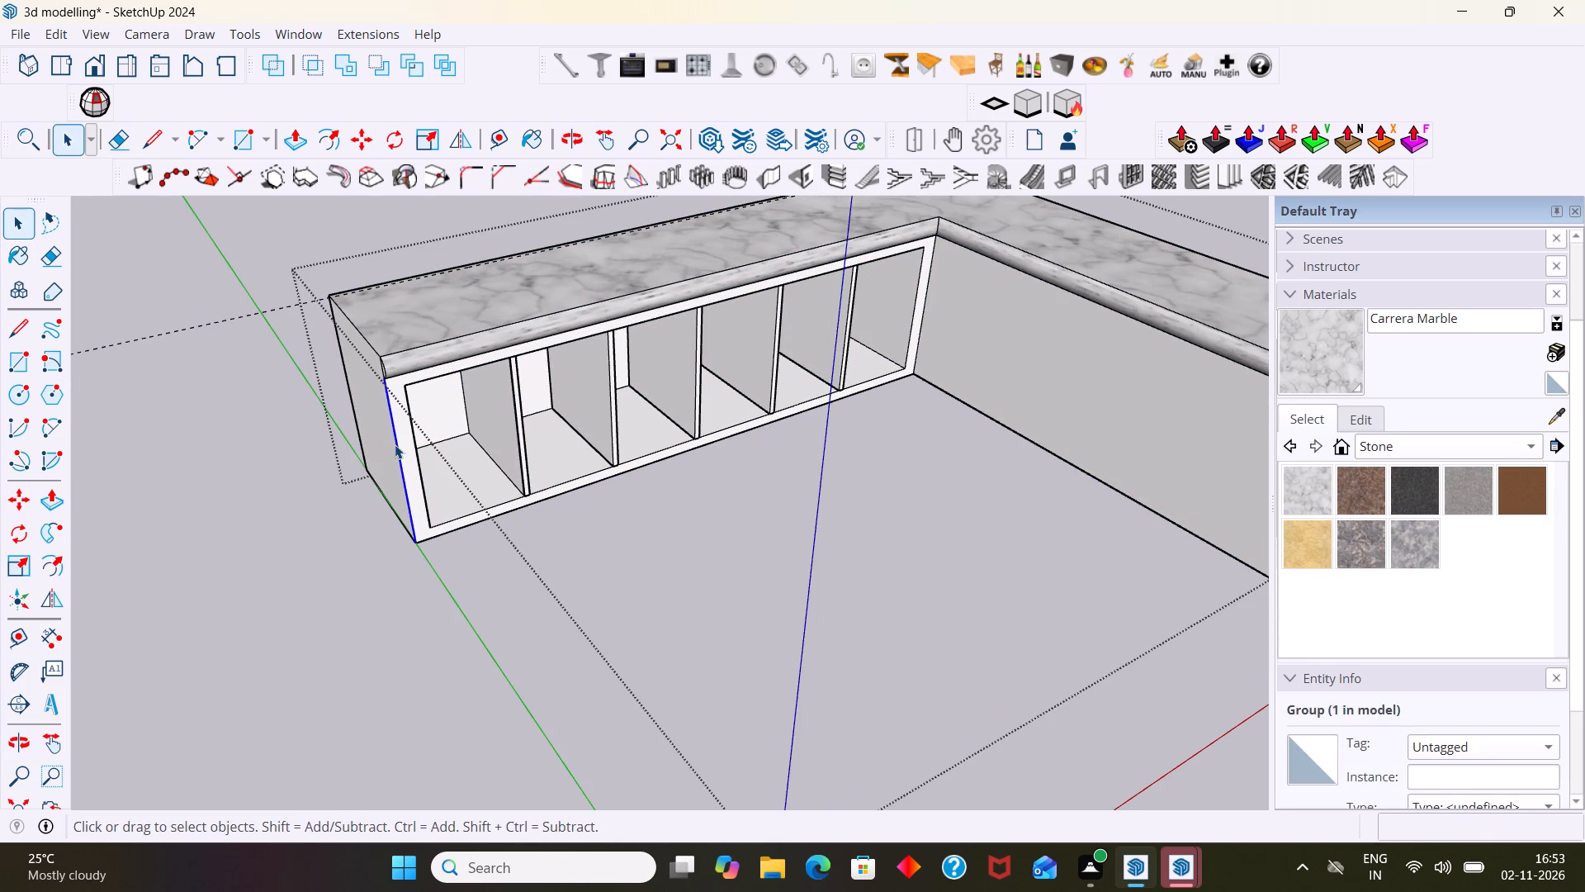
click(385, 447)
key(p)
click(385, 447)
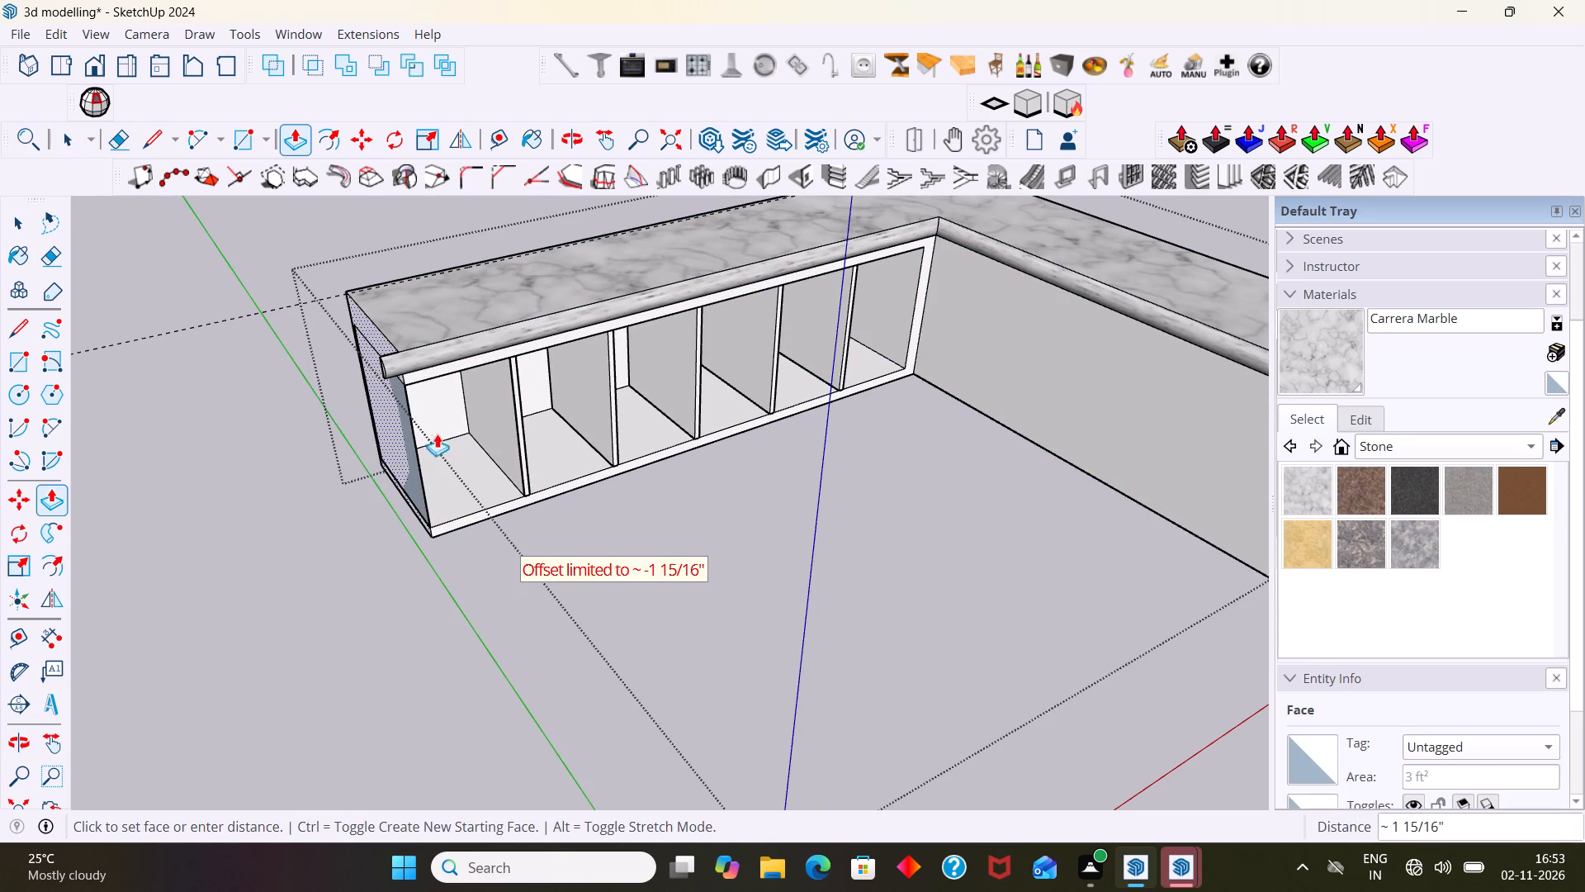
click(480, 423)
Delete the front vertical edge of the remaining end face to open the side of the first compartment.
click(407, 447)
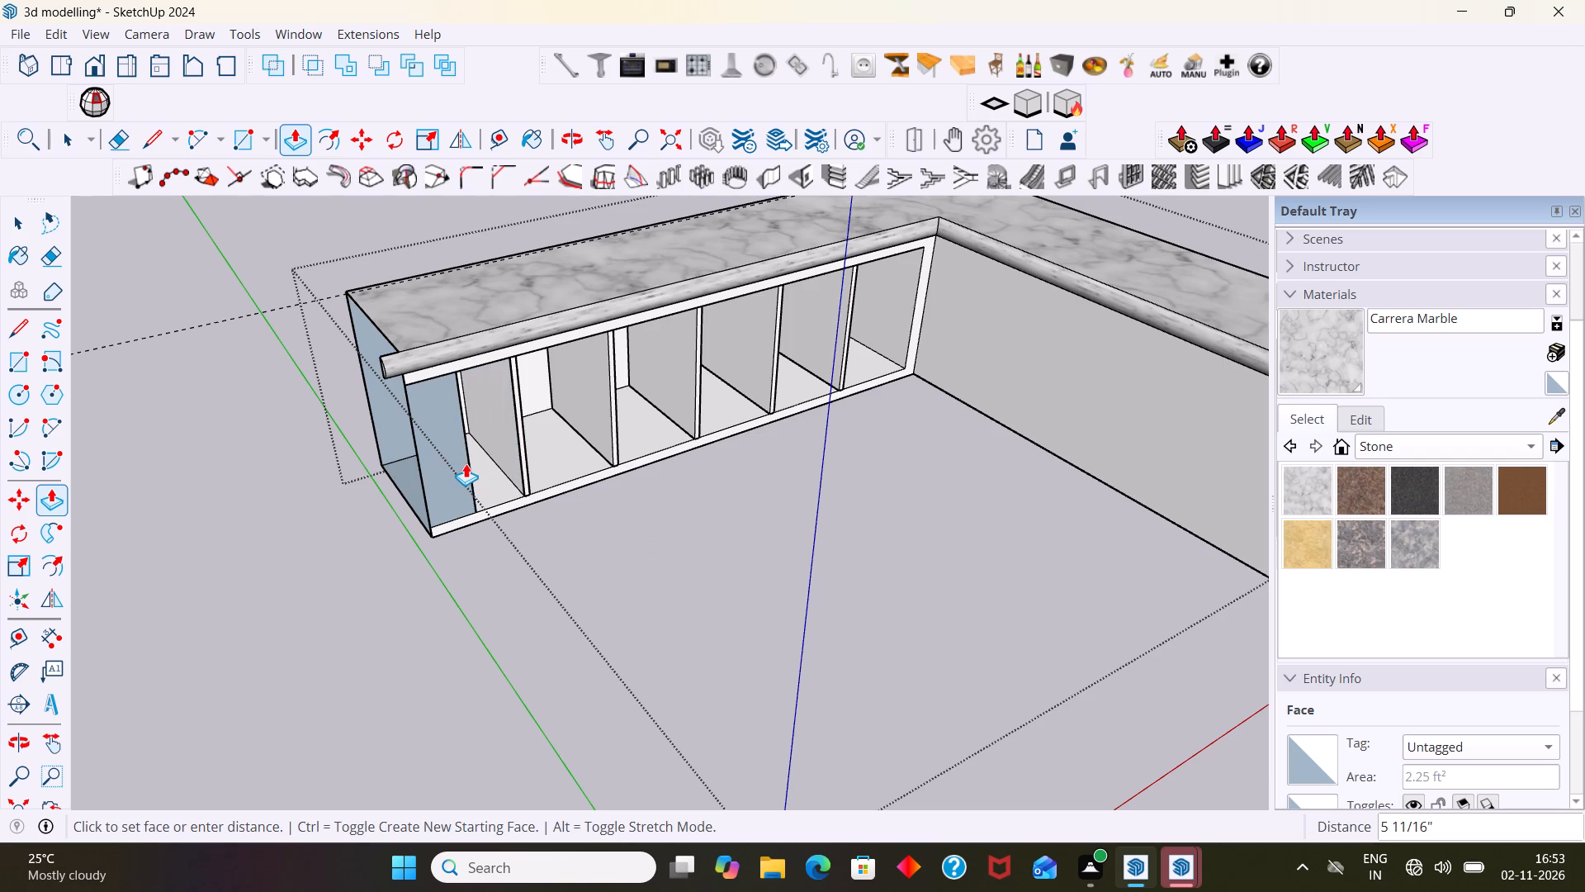
key(space)
click(419, 484)
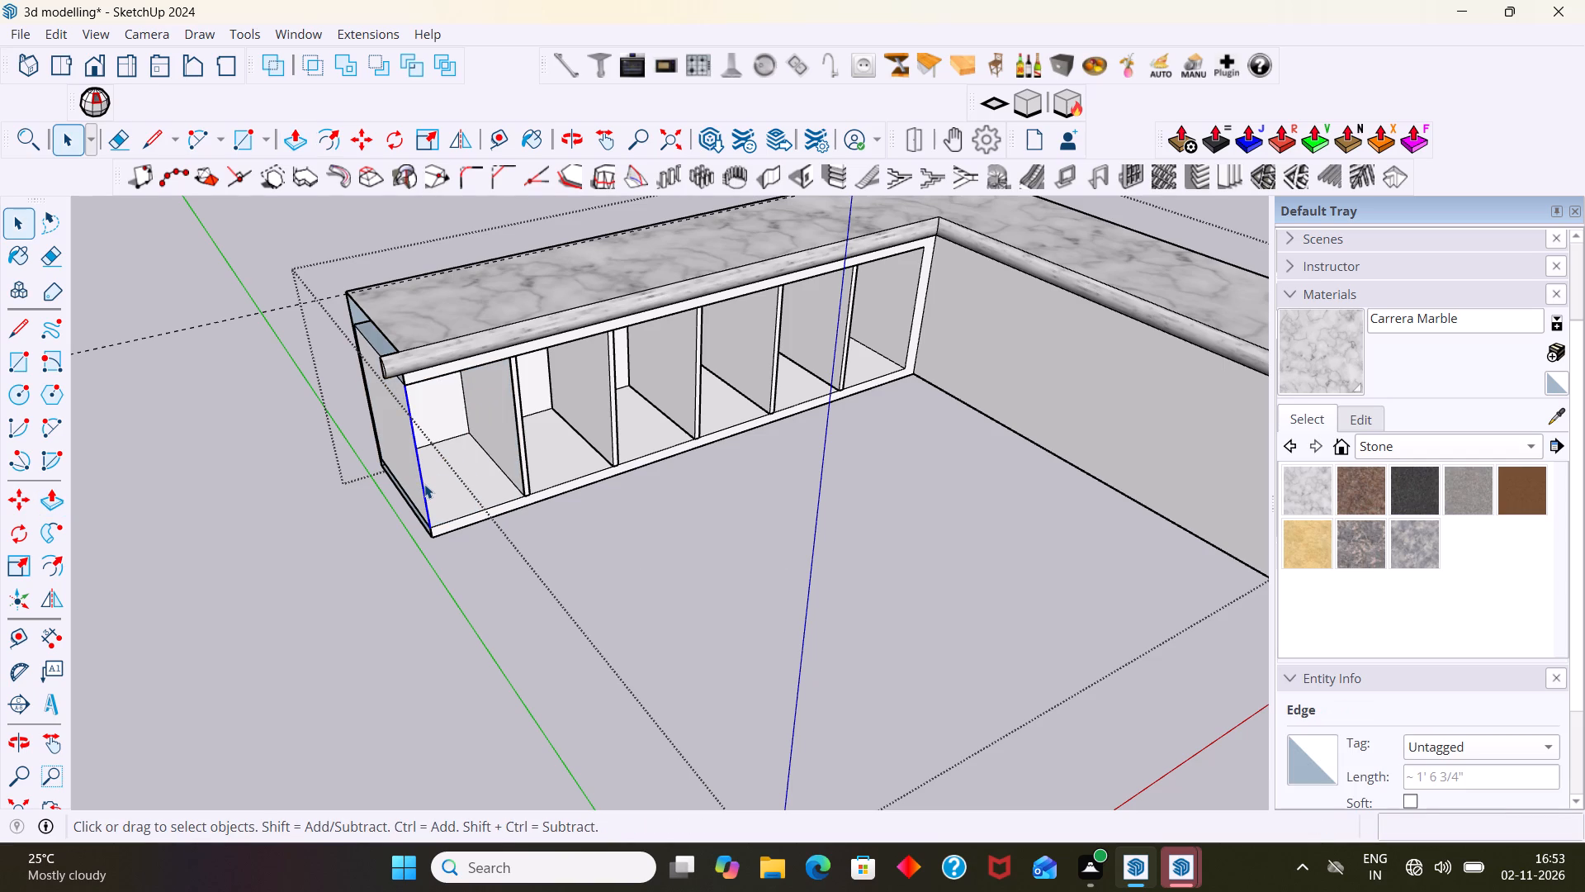
key(Delete)
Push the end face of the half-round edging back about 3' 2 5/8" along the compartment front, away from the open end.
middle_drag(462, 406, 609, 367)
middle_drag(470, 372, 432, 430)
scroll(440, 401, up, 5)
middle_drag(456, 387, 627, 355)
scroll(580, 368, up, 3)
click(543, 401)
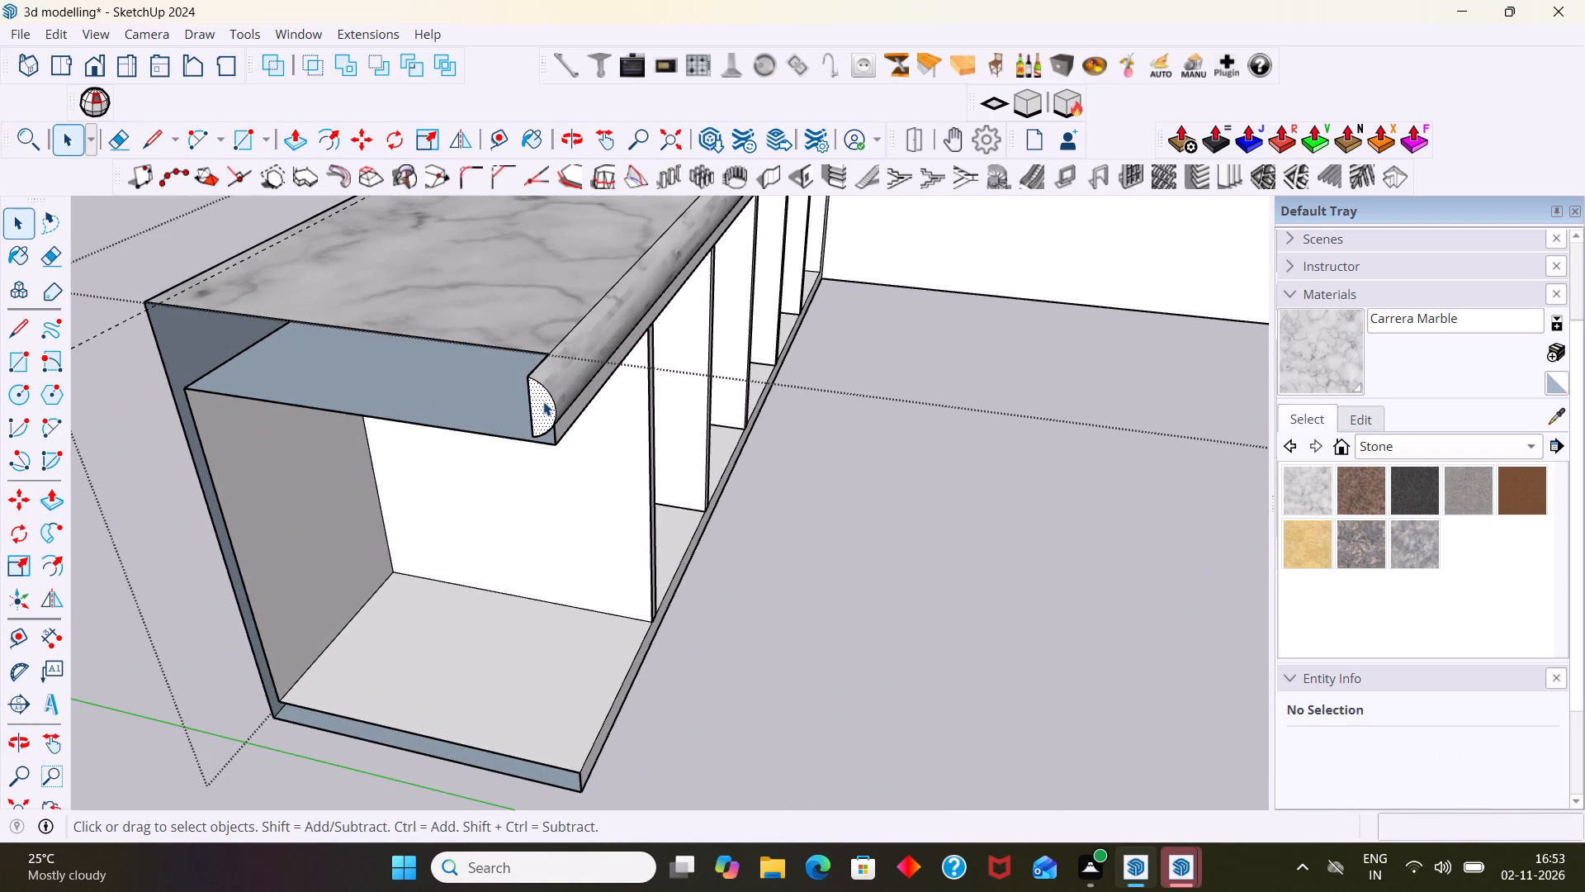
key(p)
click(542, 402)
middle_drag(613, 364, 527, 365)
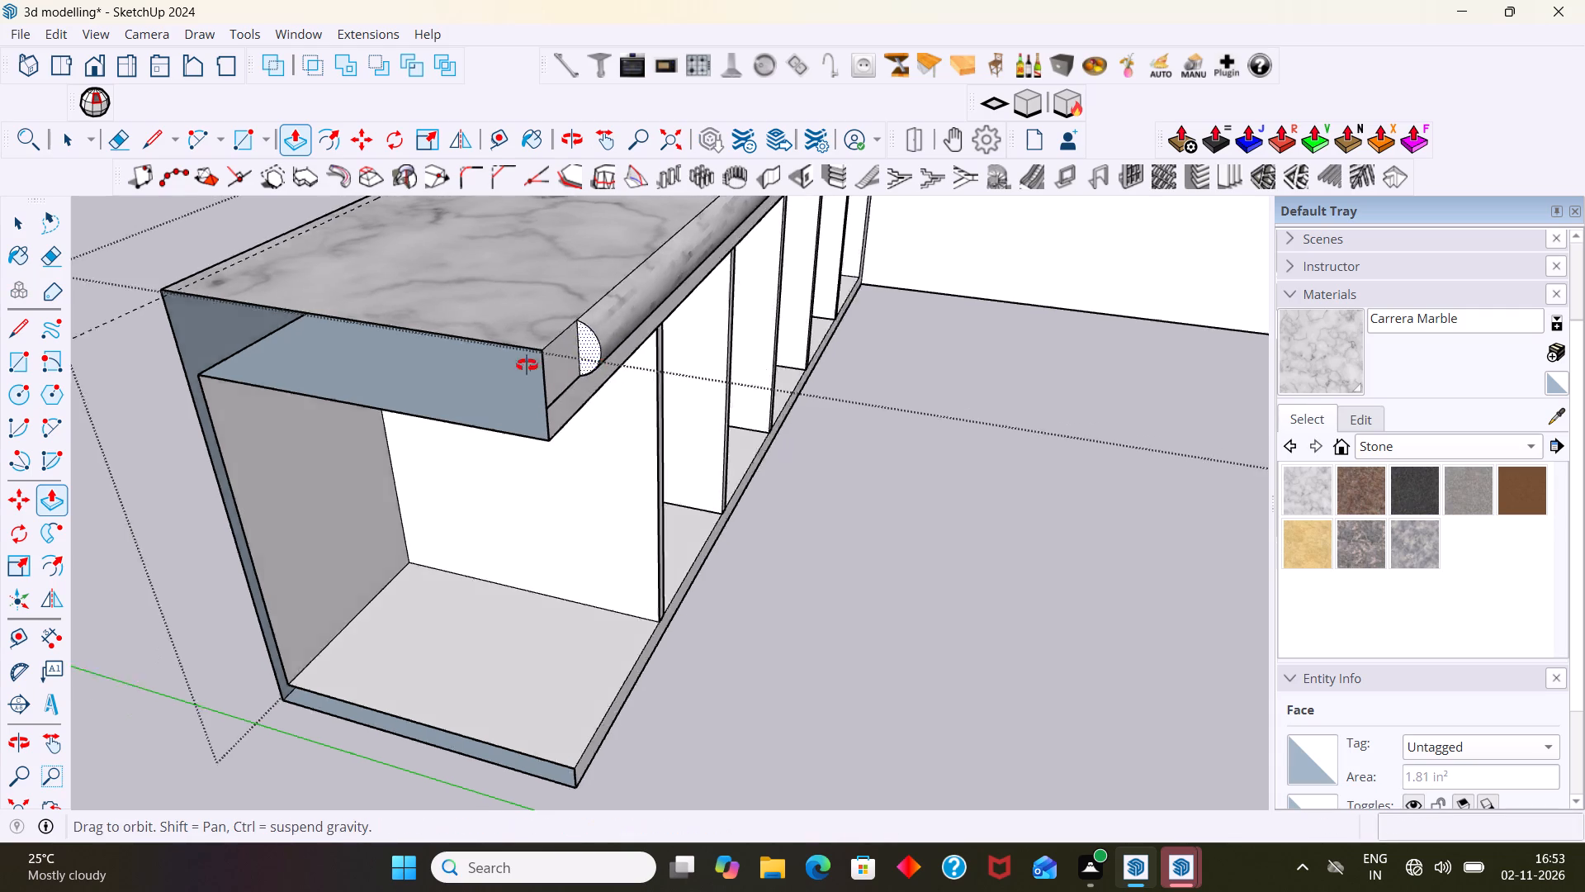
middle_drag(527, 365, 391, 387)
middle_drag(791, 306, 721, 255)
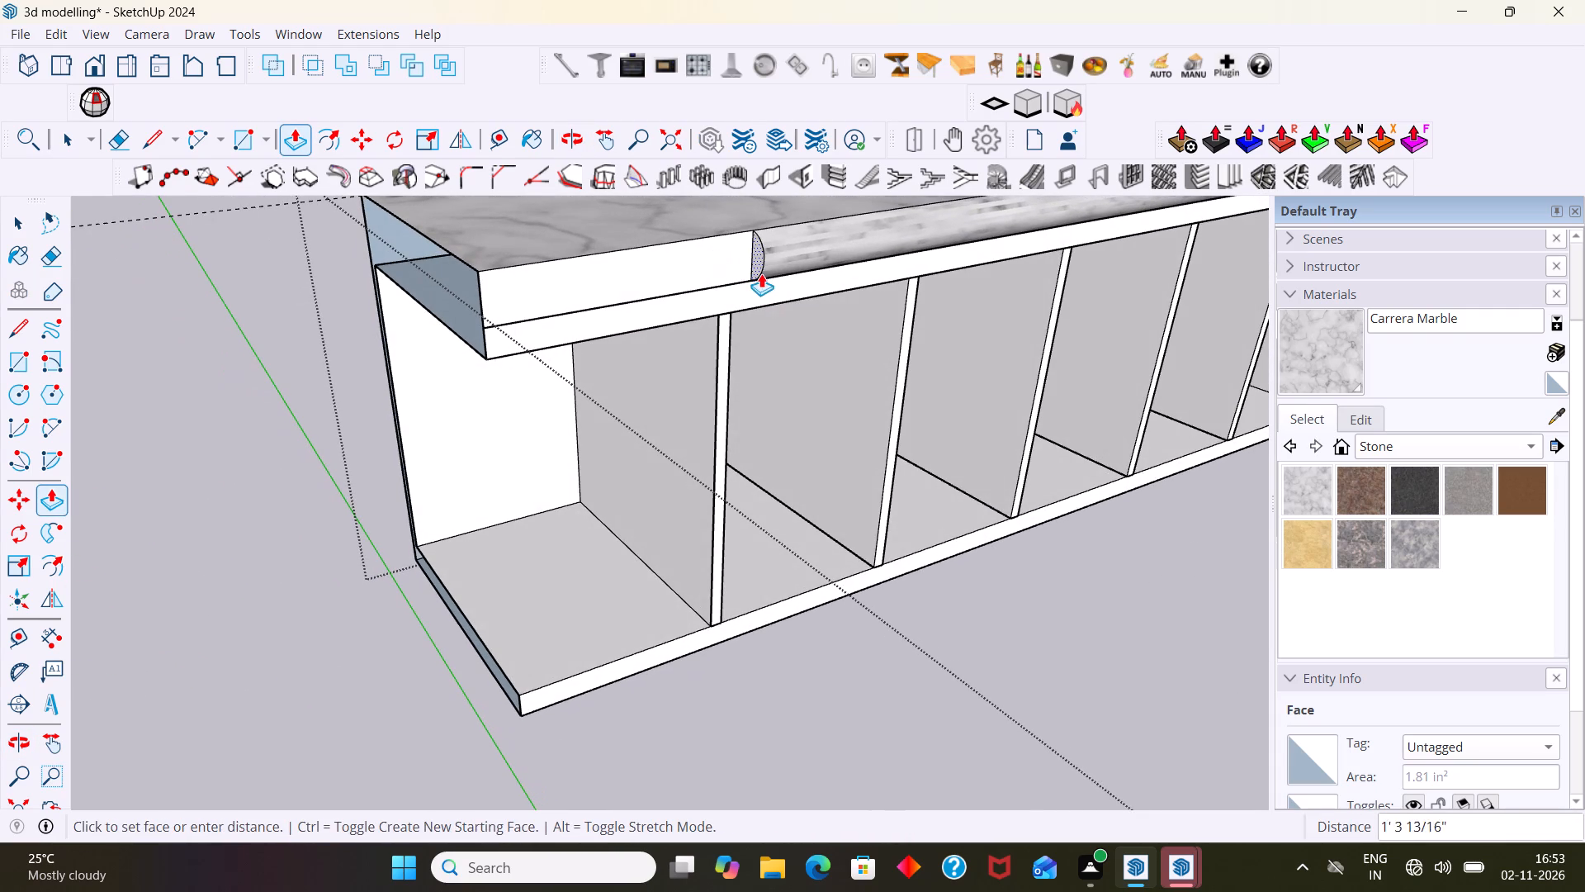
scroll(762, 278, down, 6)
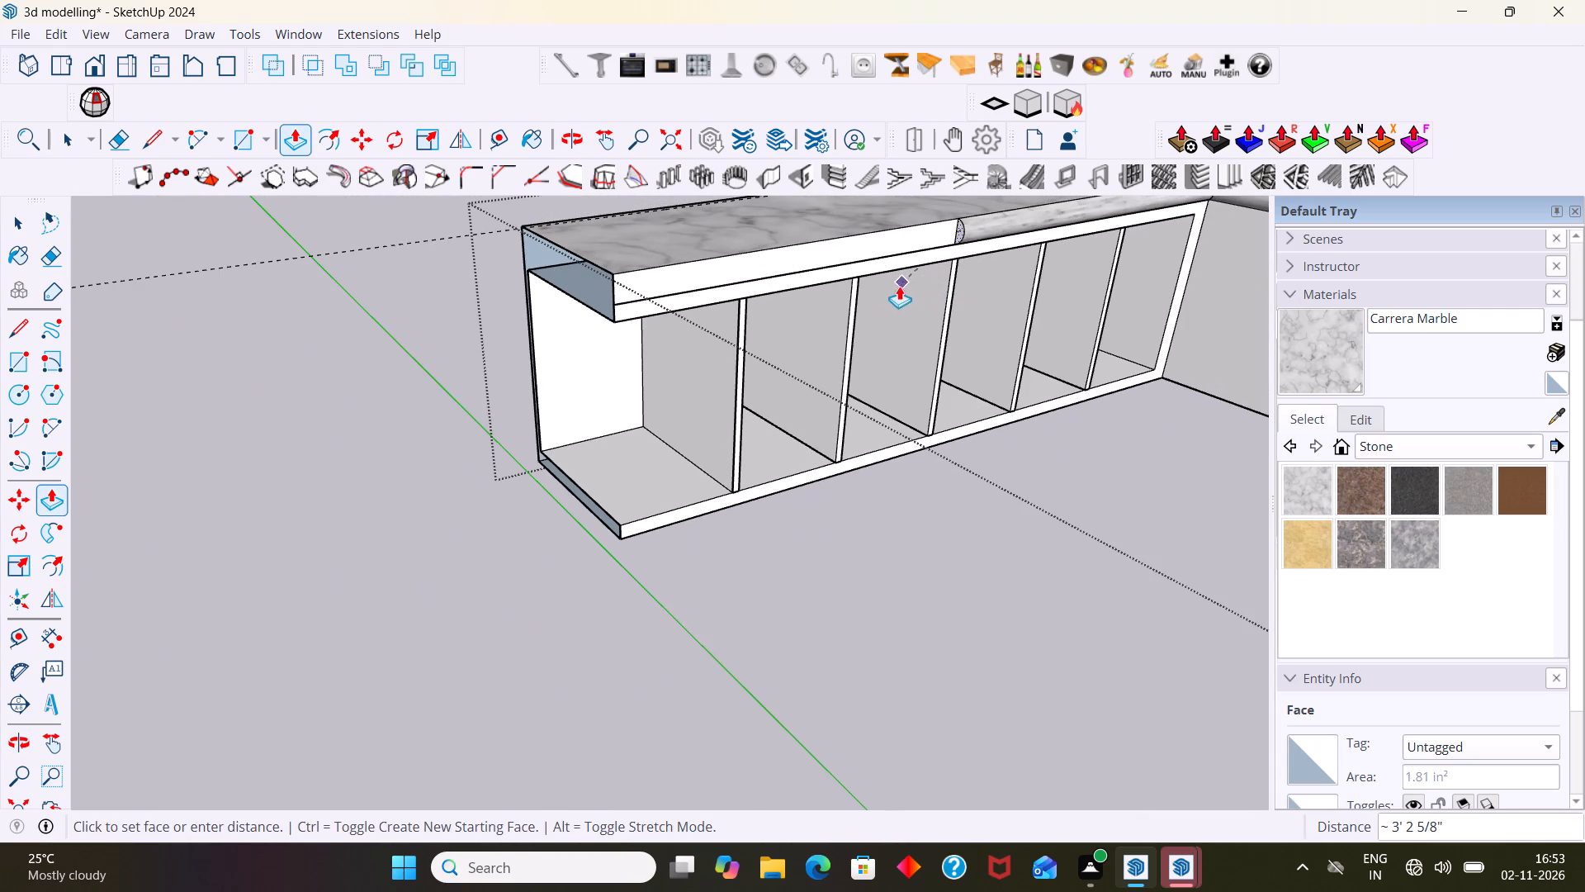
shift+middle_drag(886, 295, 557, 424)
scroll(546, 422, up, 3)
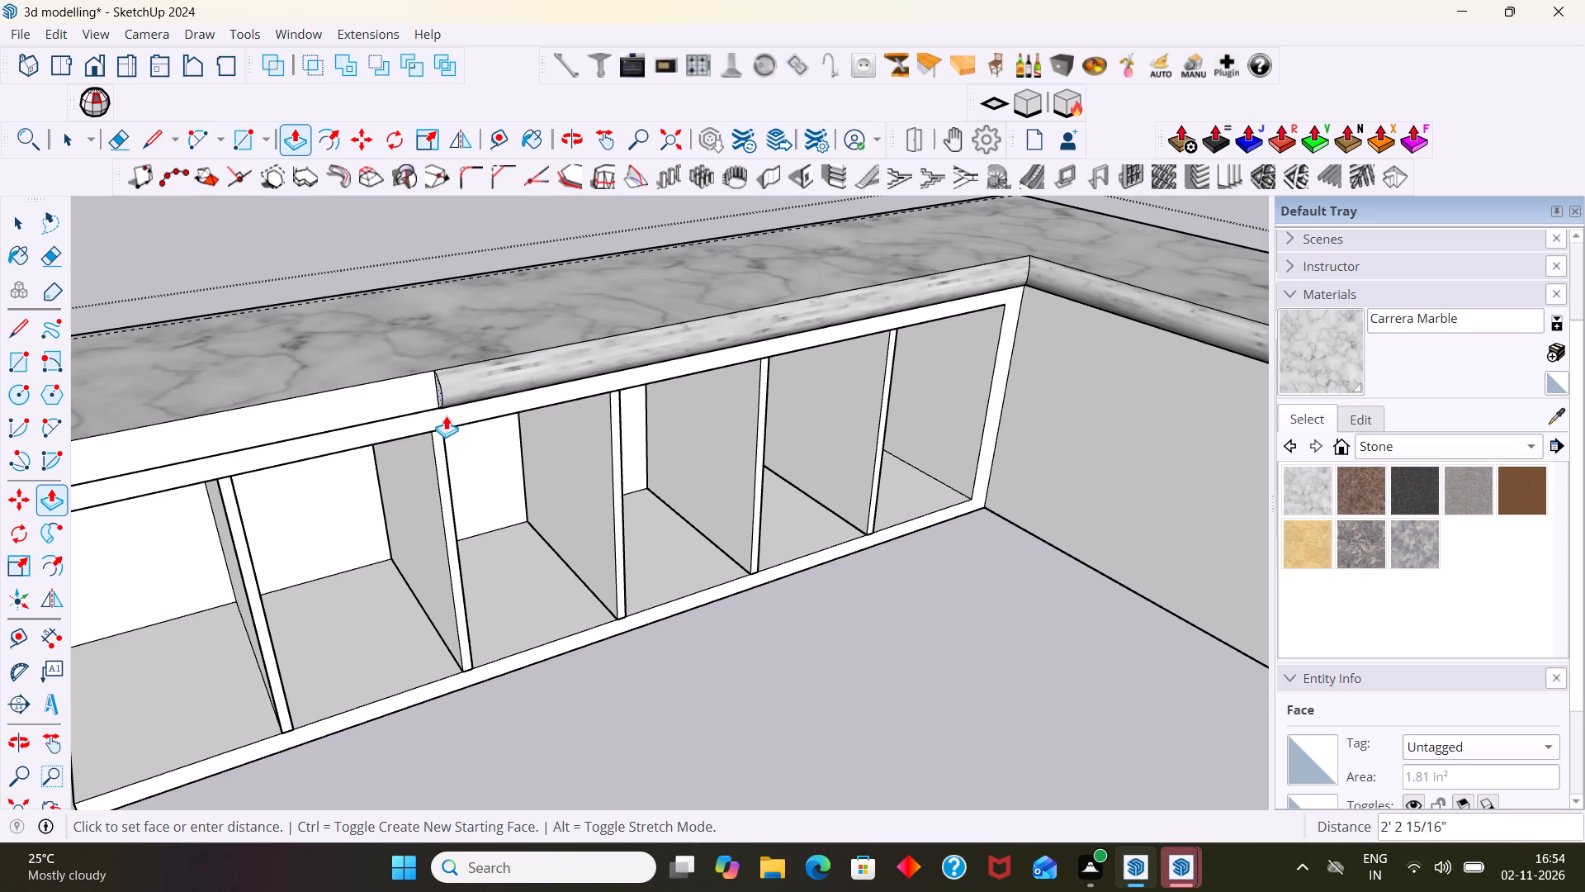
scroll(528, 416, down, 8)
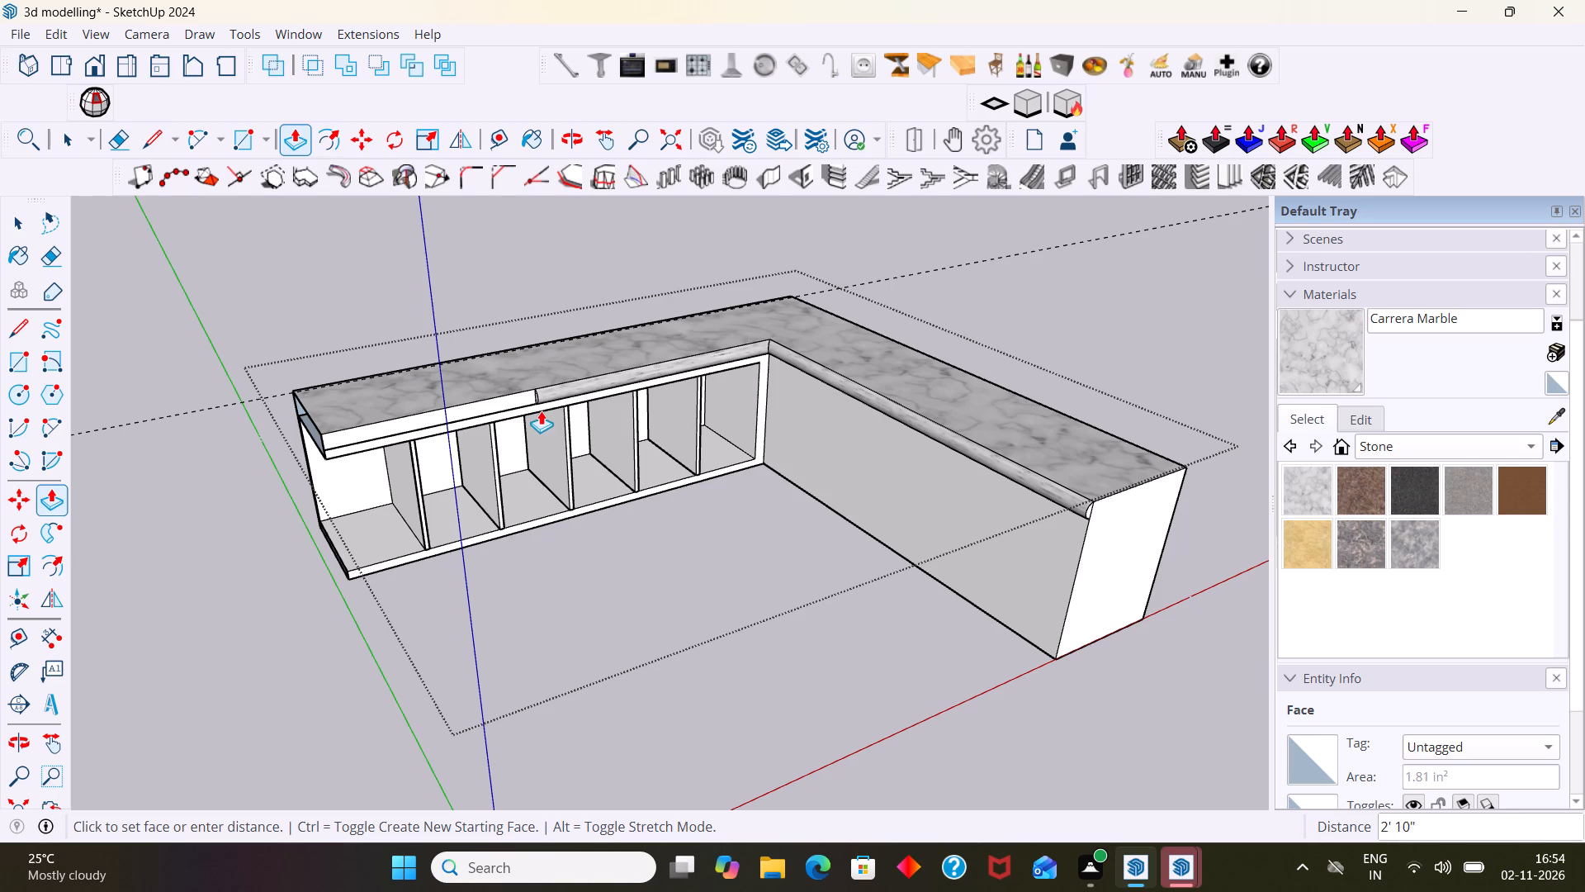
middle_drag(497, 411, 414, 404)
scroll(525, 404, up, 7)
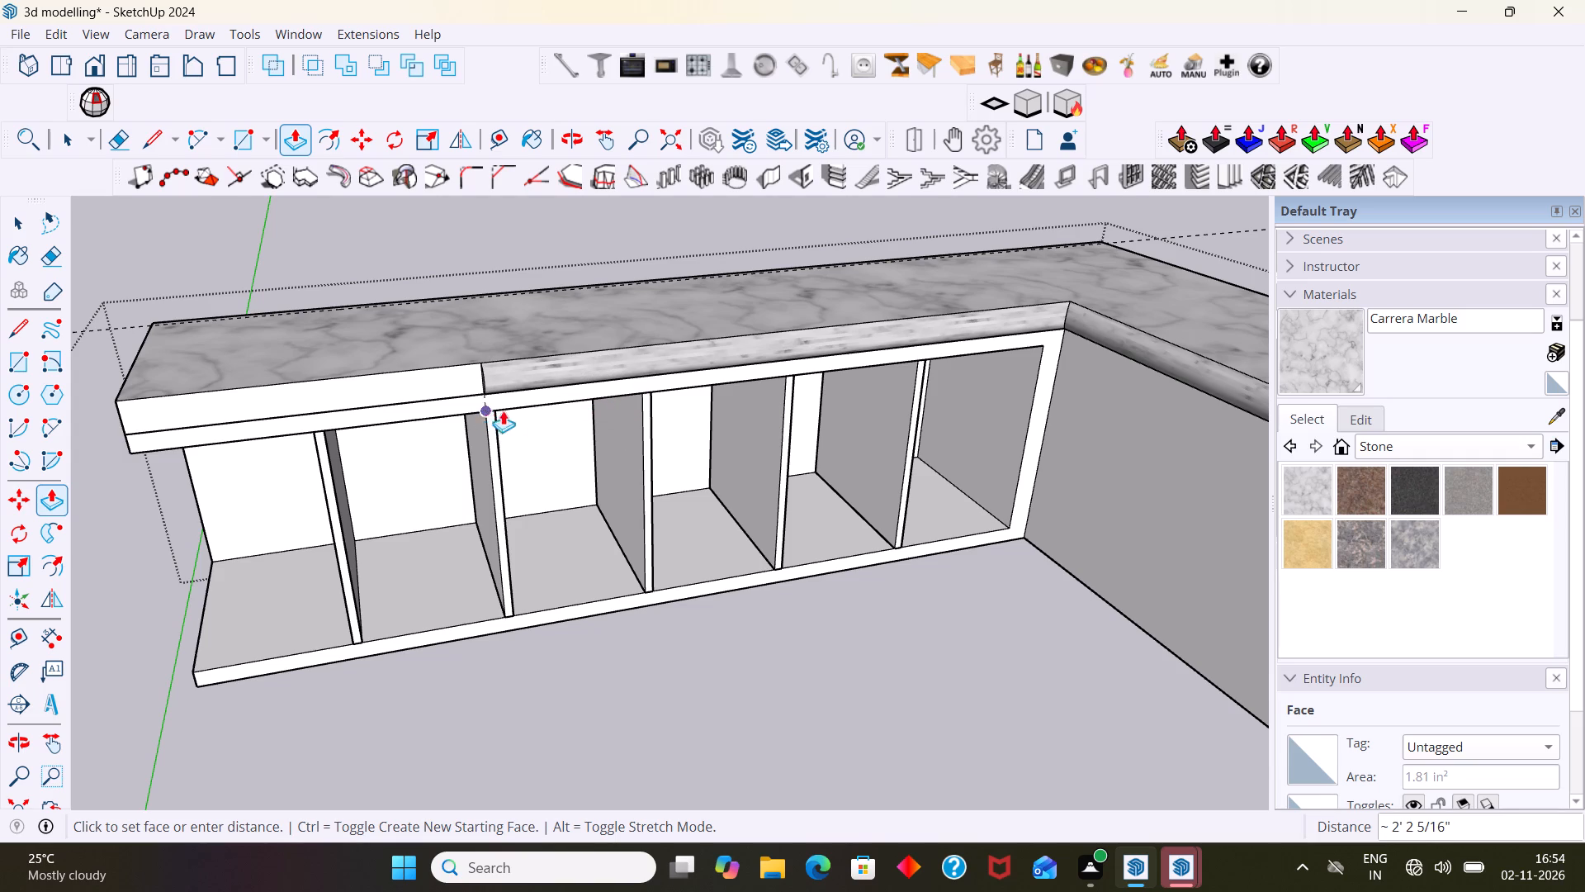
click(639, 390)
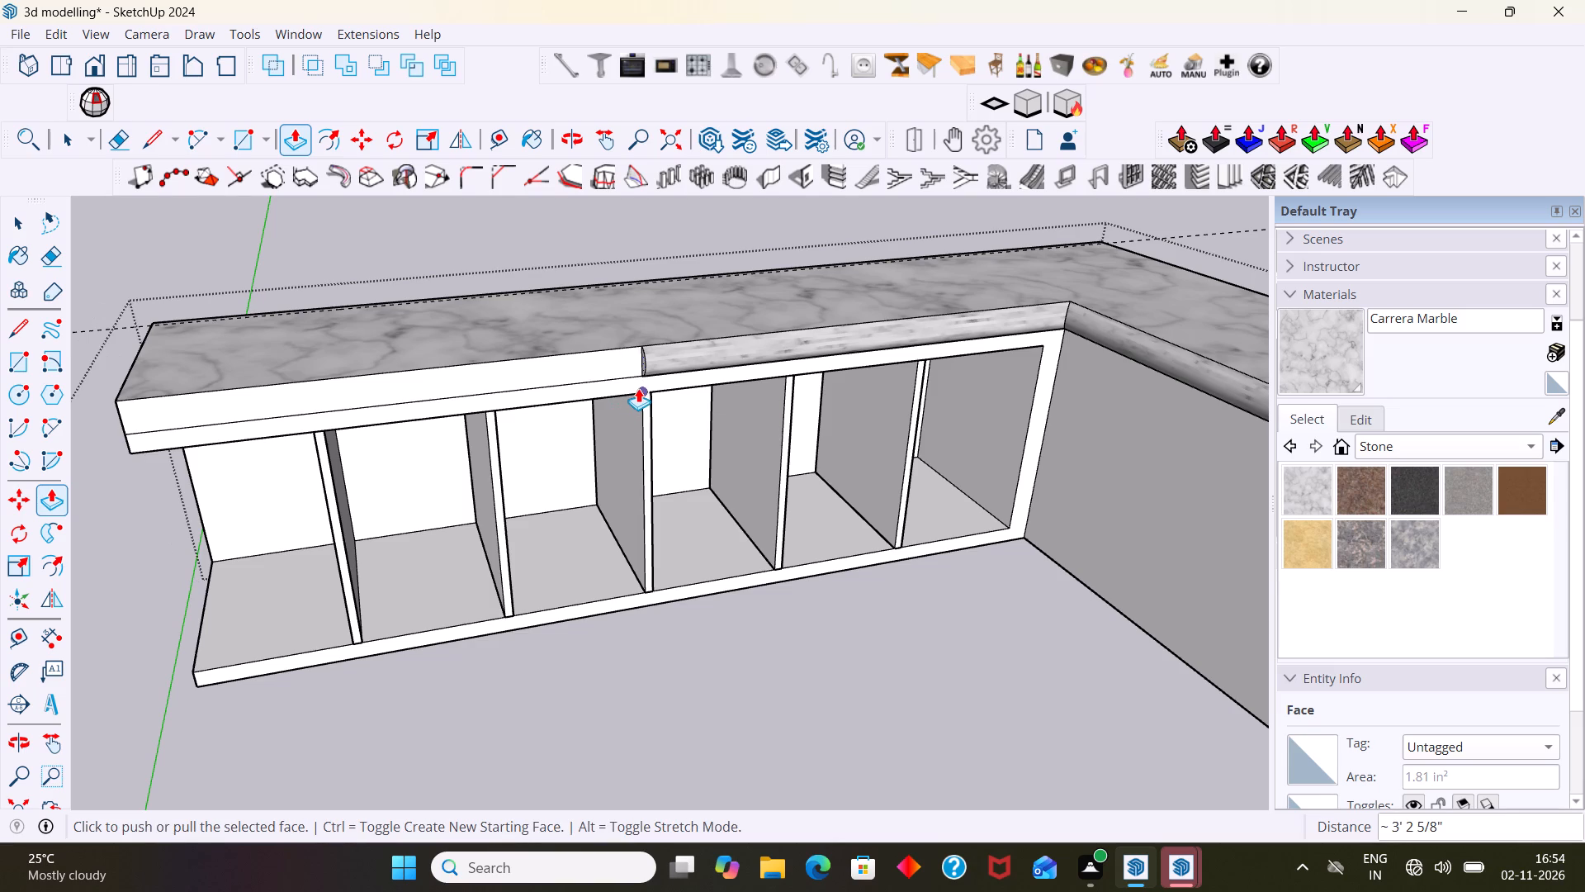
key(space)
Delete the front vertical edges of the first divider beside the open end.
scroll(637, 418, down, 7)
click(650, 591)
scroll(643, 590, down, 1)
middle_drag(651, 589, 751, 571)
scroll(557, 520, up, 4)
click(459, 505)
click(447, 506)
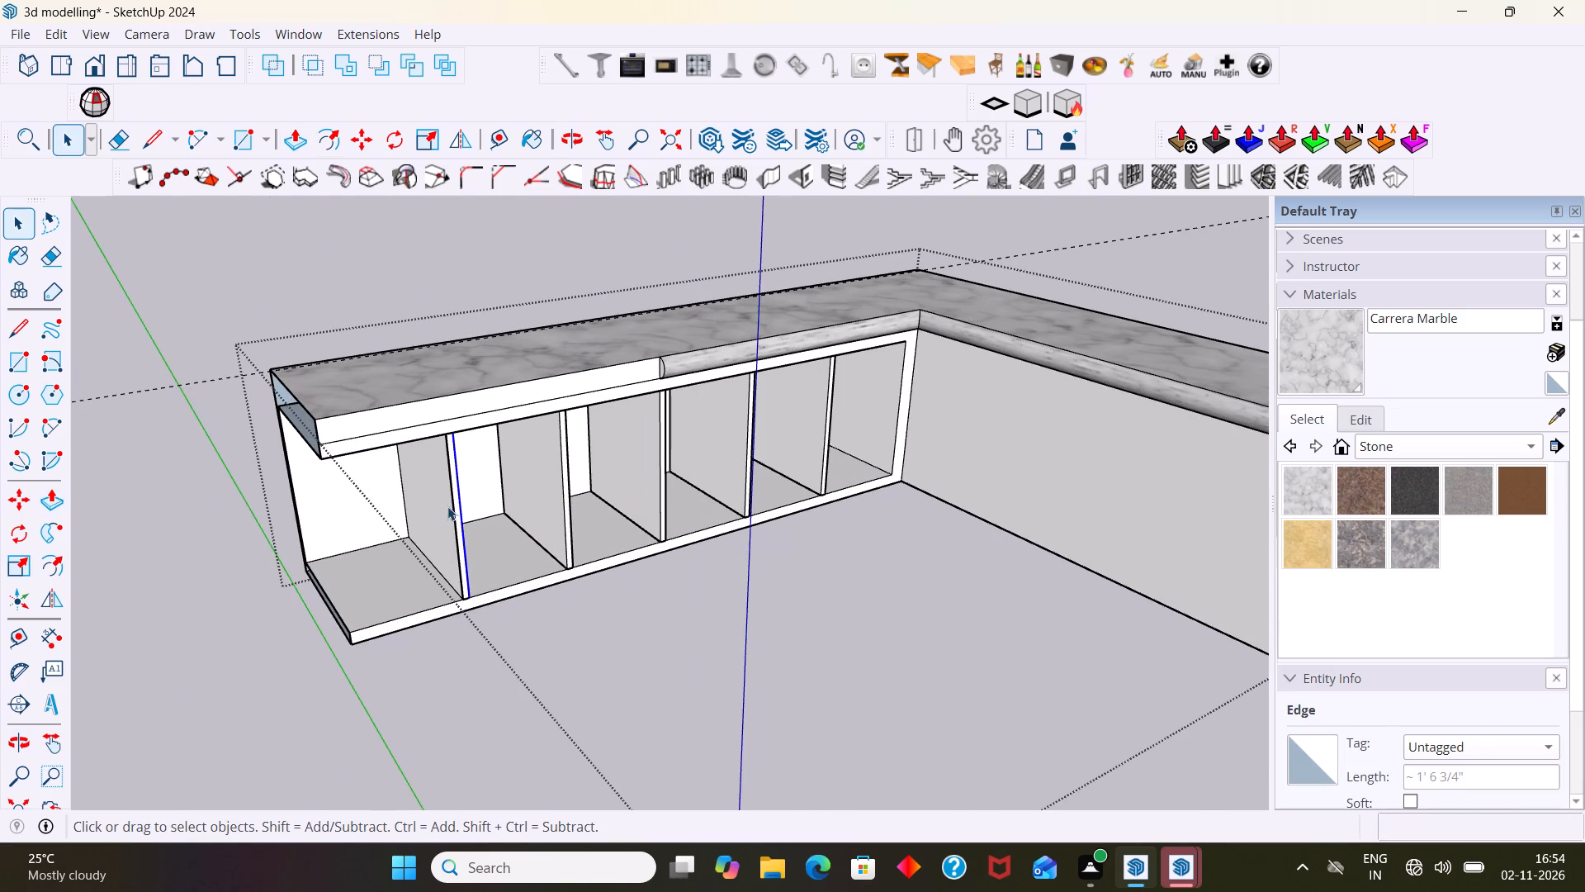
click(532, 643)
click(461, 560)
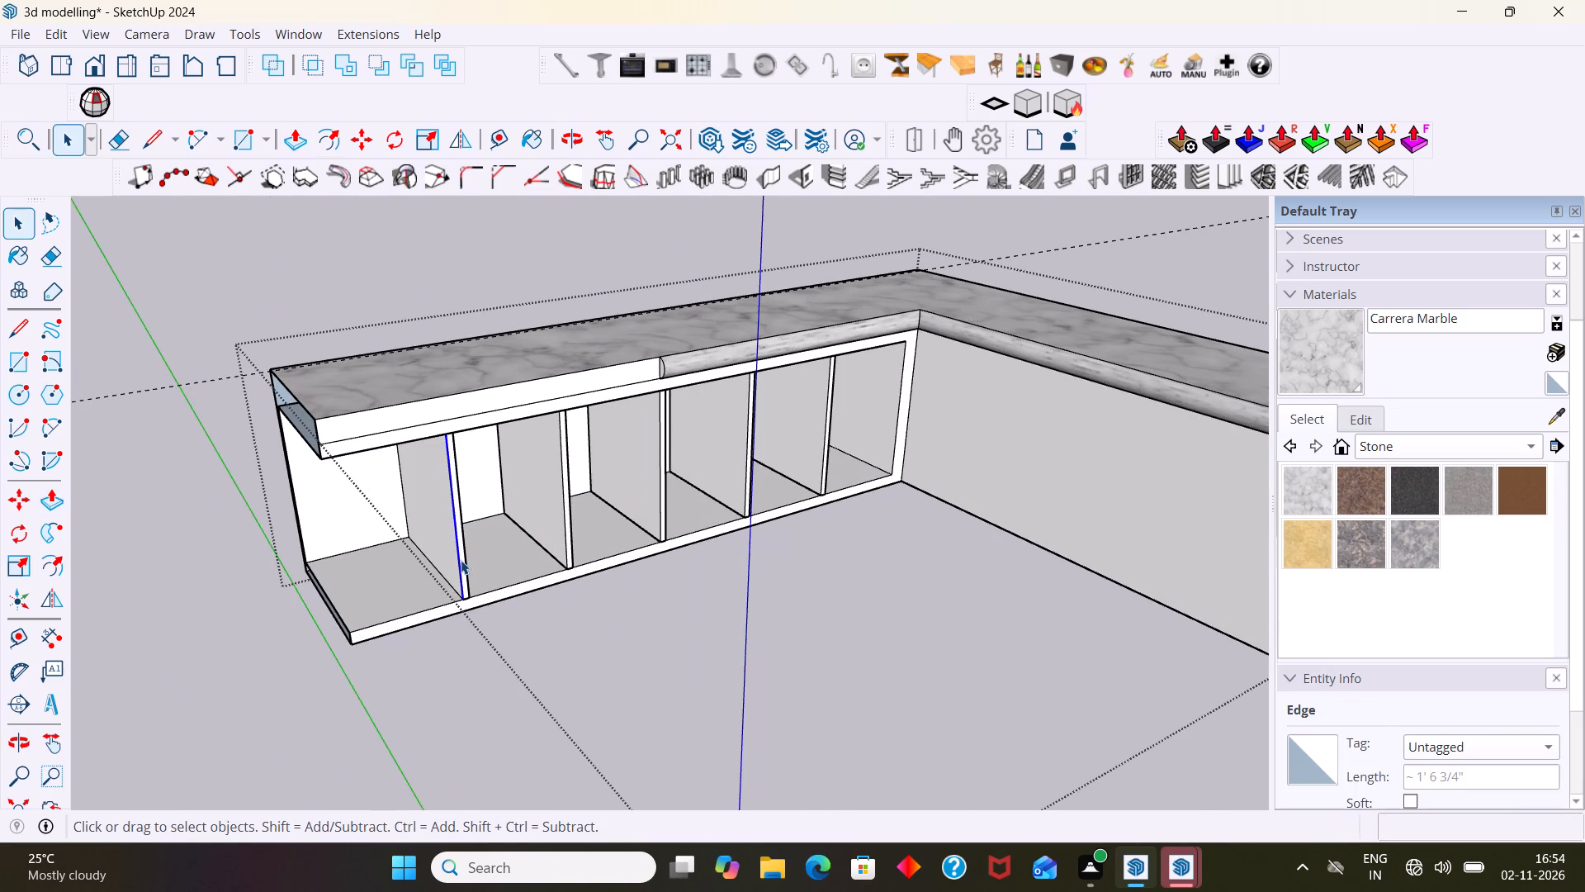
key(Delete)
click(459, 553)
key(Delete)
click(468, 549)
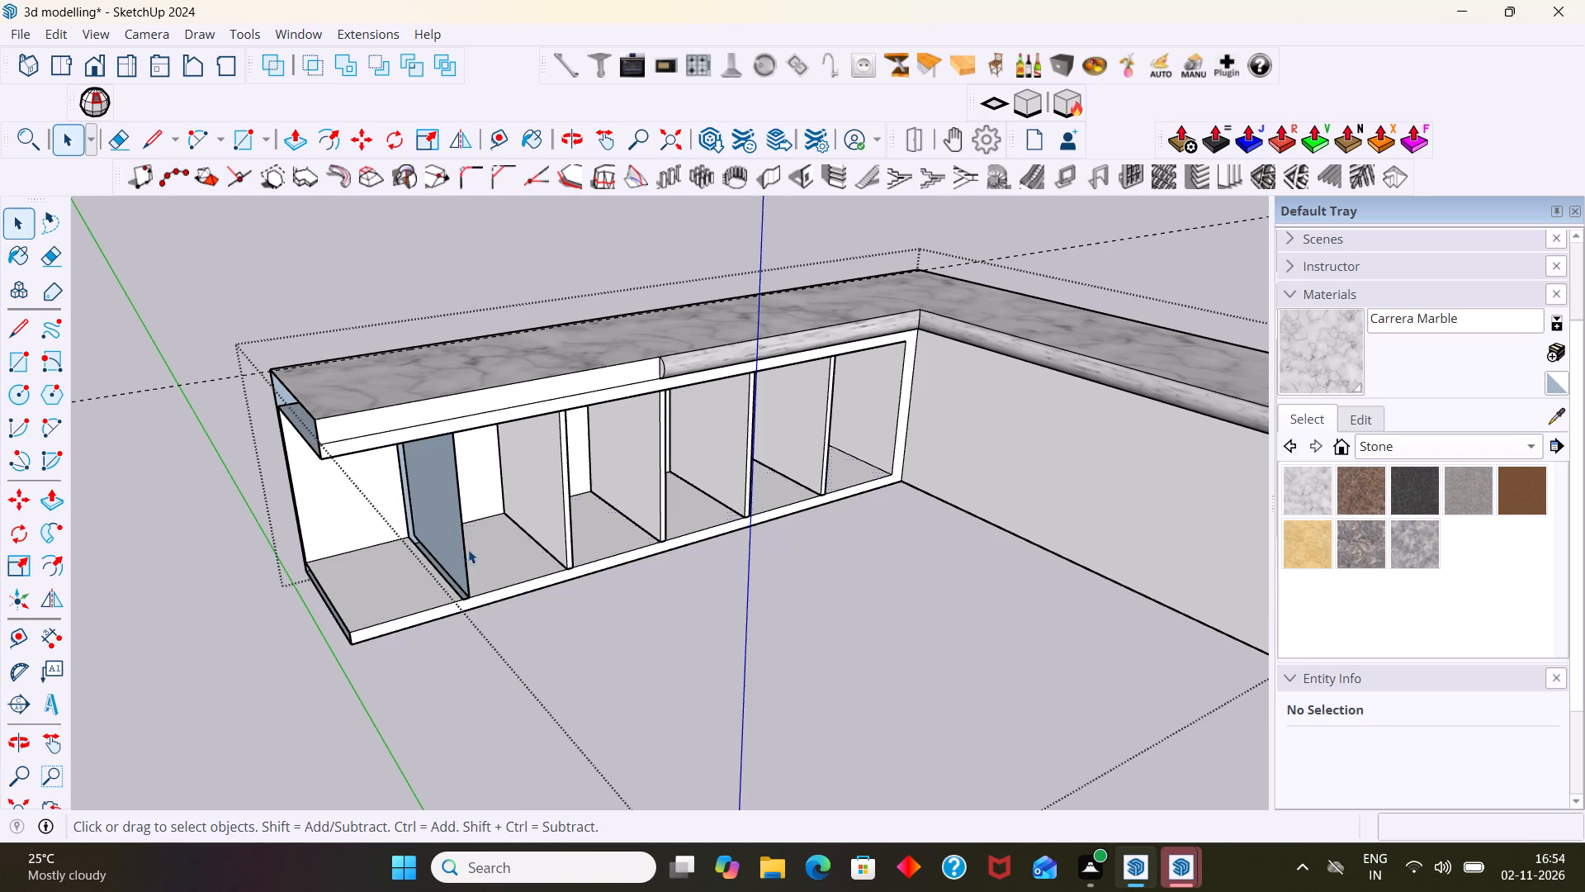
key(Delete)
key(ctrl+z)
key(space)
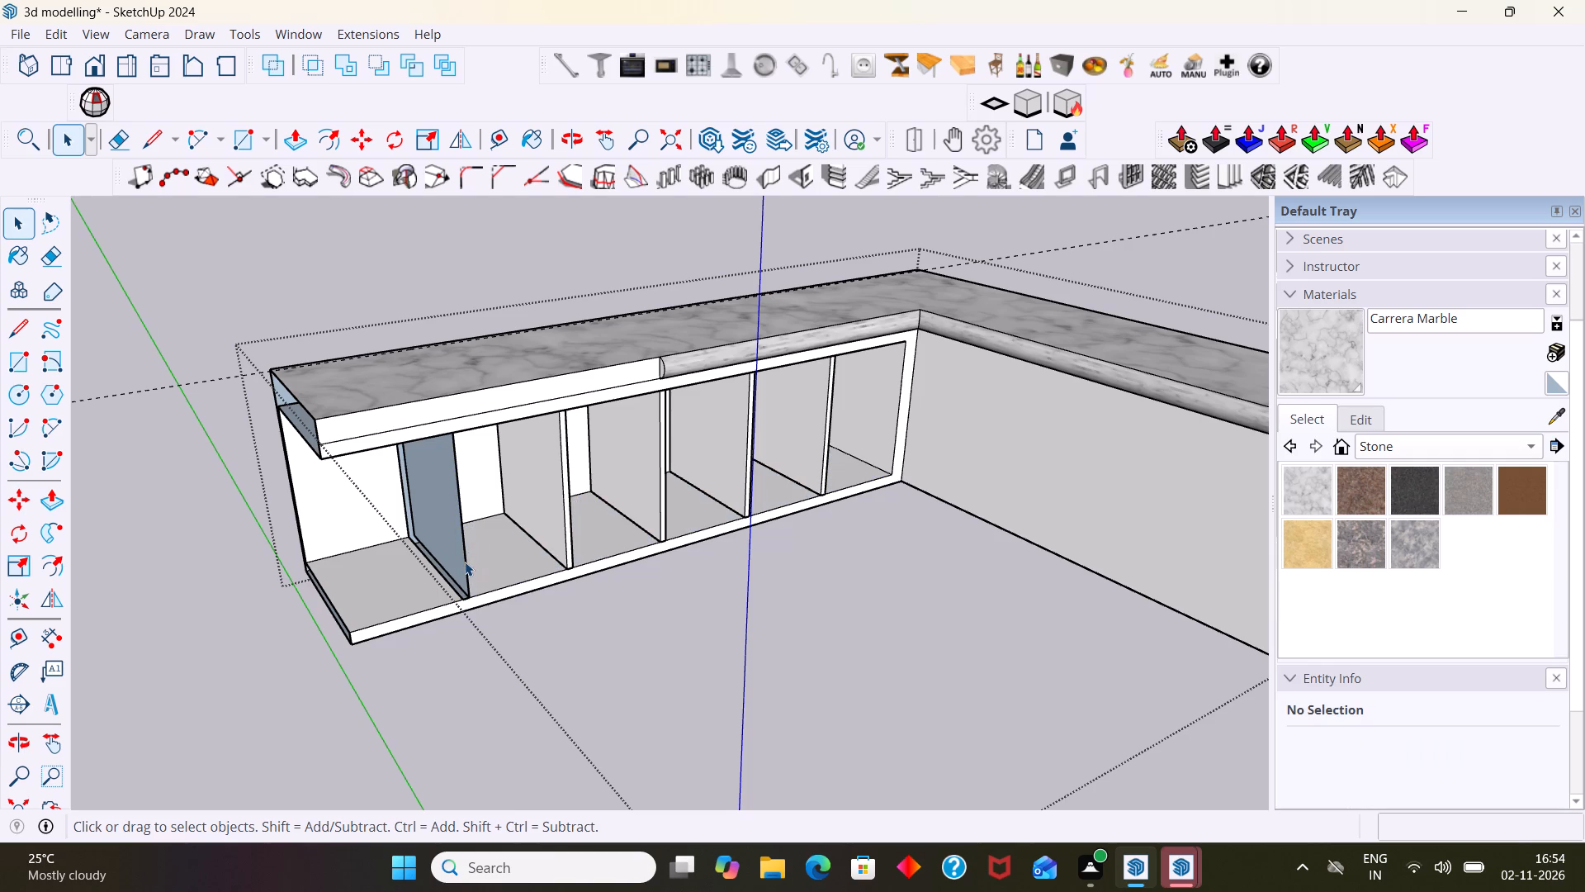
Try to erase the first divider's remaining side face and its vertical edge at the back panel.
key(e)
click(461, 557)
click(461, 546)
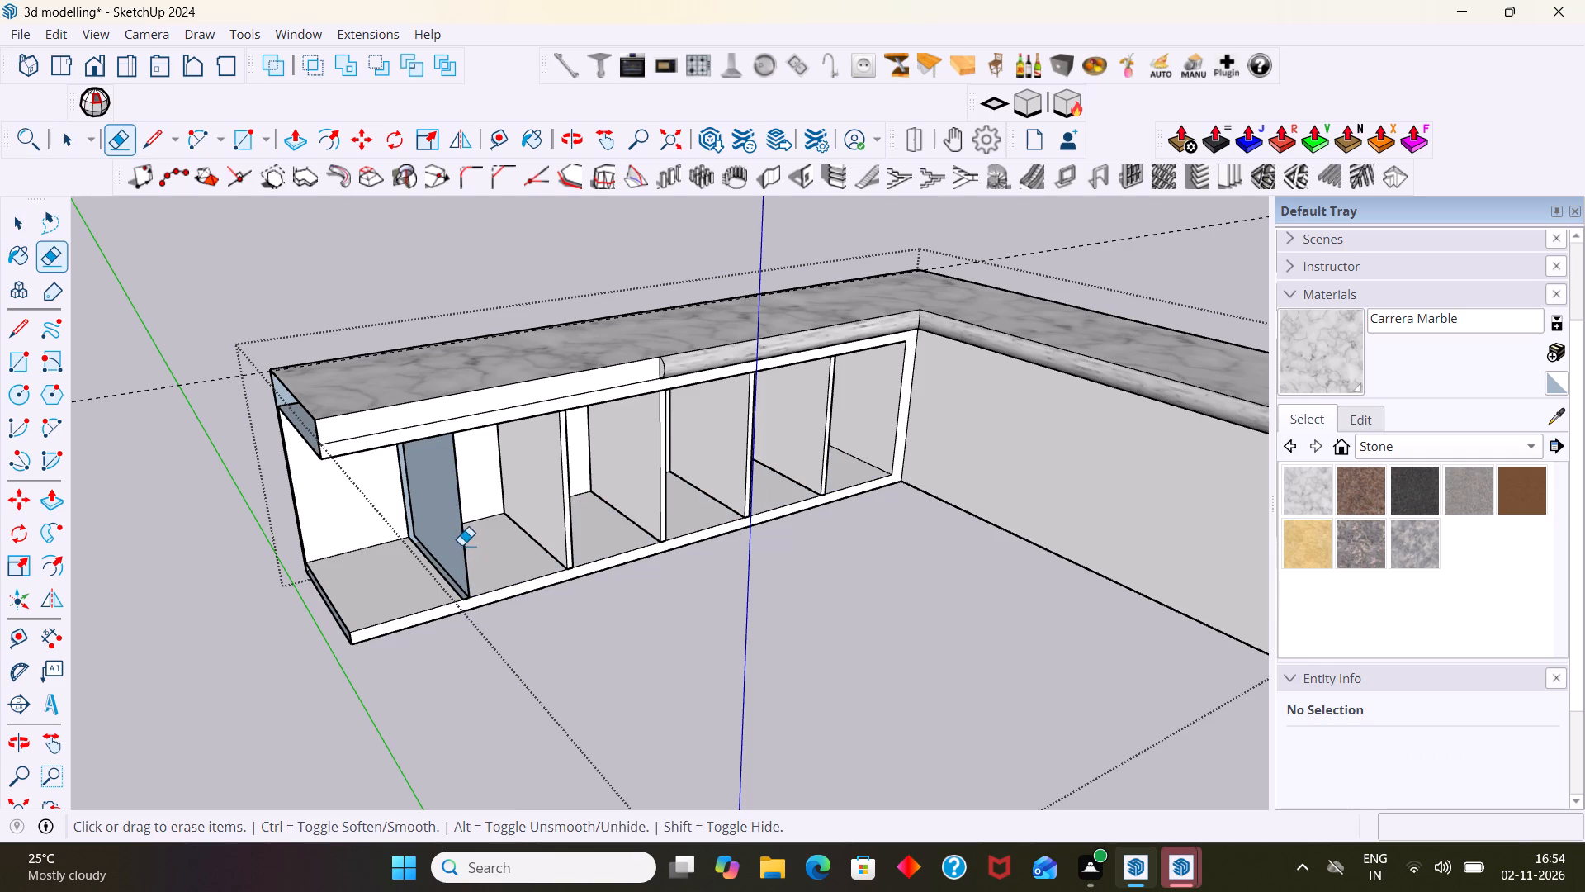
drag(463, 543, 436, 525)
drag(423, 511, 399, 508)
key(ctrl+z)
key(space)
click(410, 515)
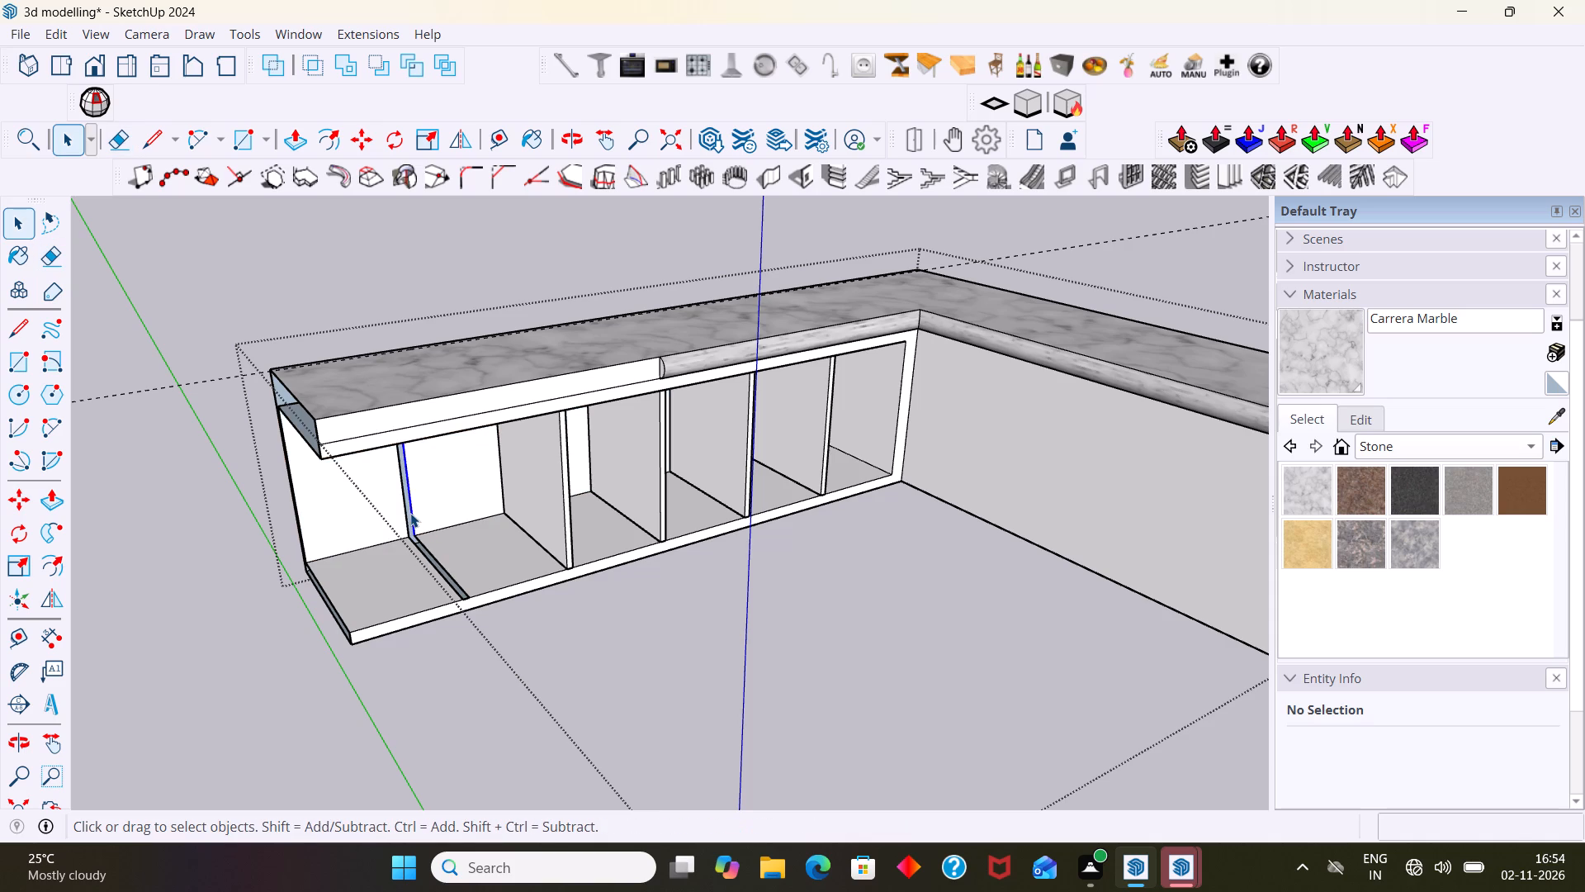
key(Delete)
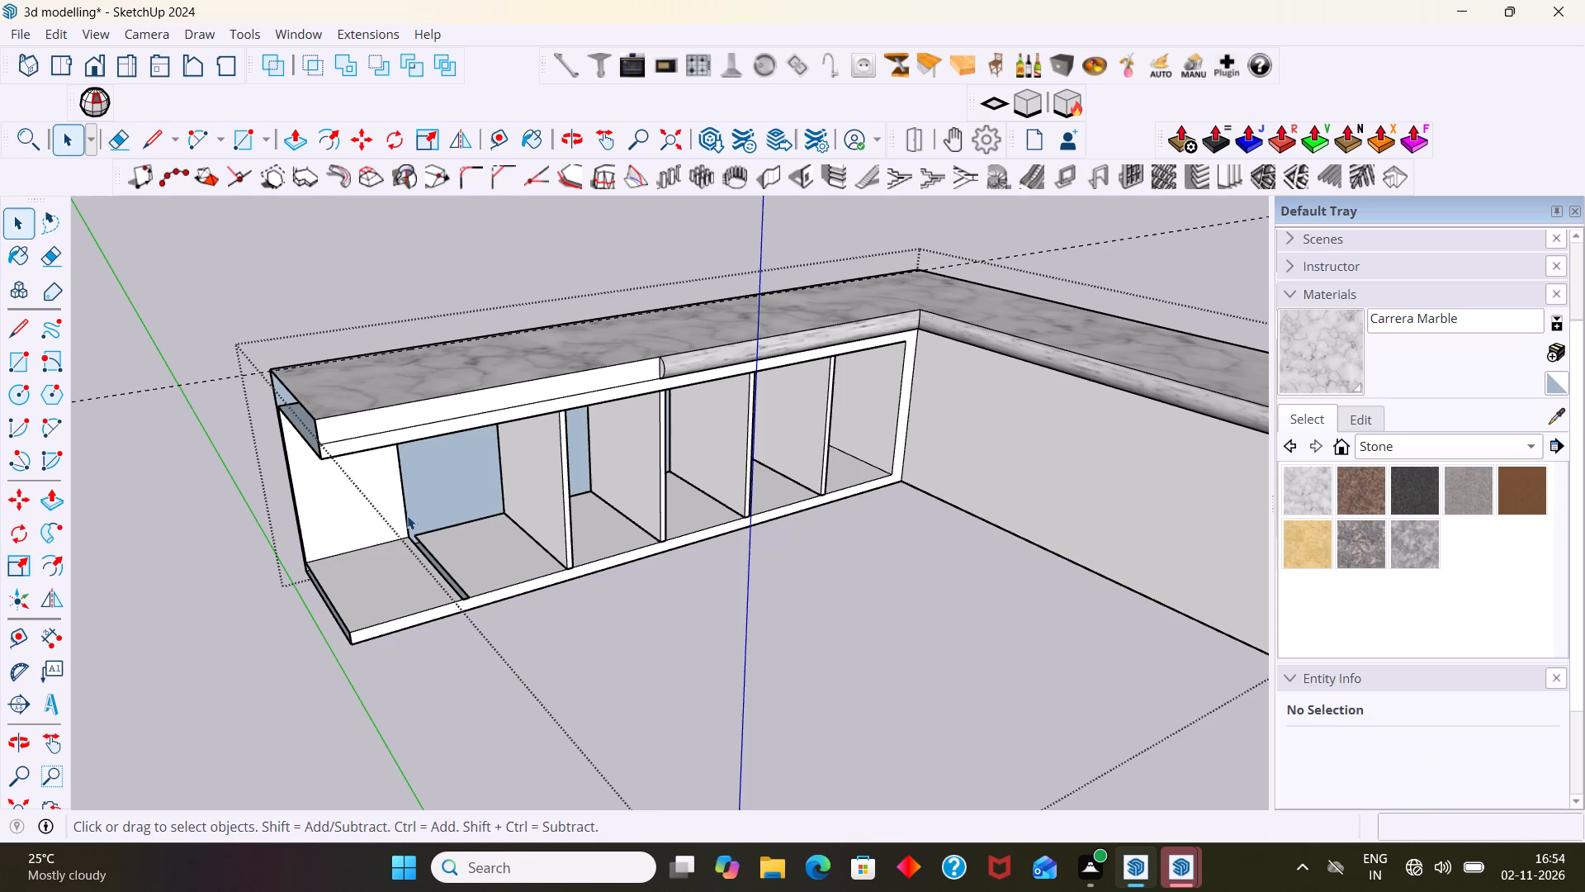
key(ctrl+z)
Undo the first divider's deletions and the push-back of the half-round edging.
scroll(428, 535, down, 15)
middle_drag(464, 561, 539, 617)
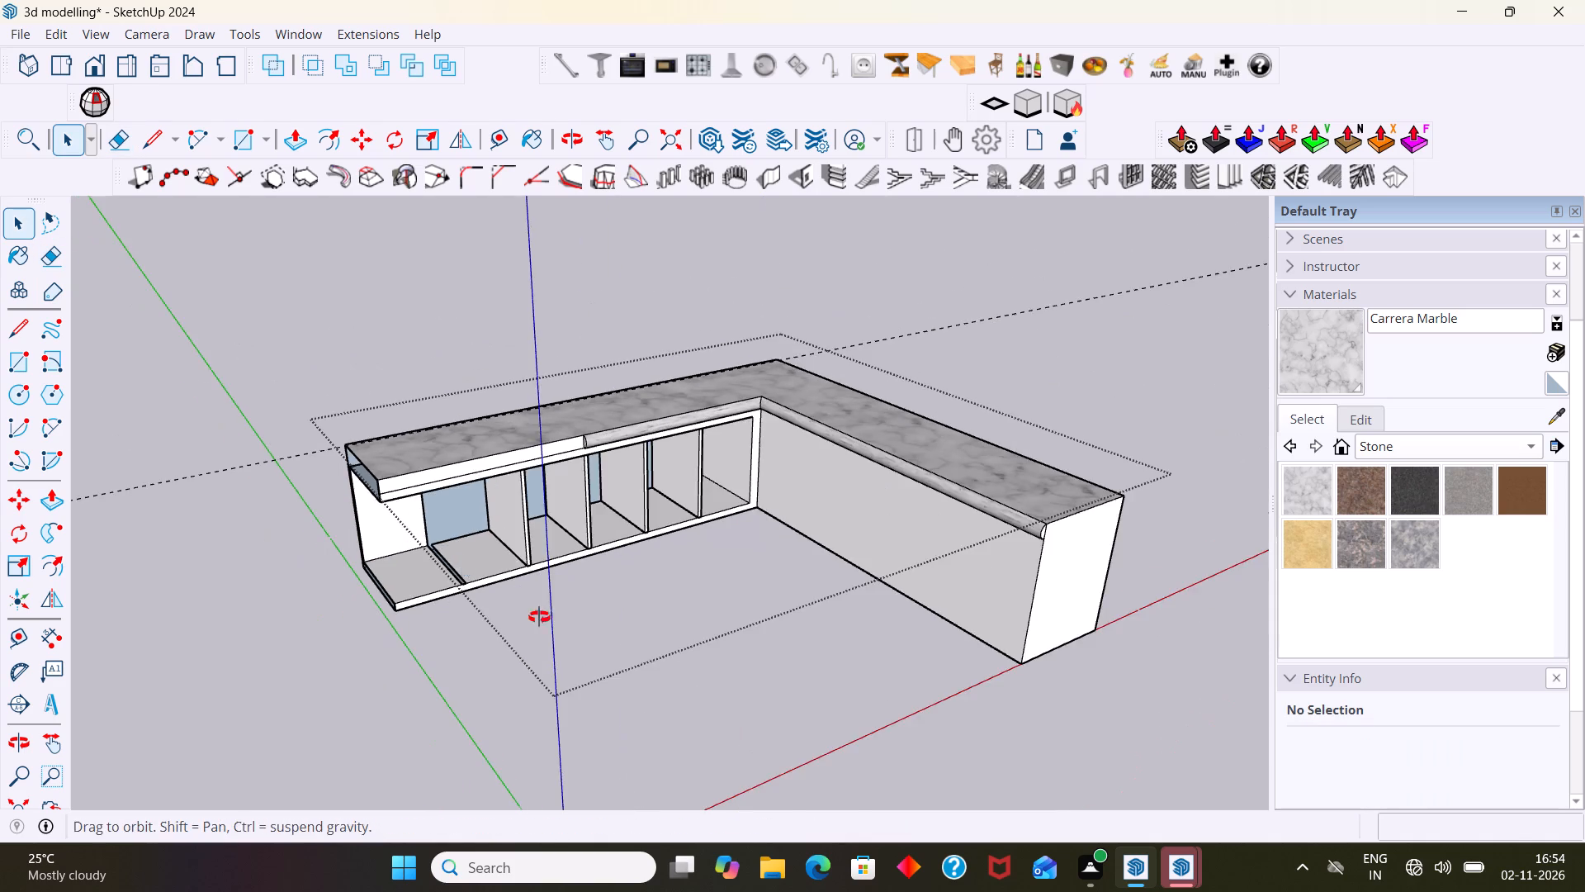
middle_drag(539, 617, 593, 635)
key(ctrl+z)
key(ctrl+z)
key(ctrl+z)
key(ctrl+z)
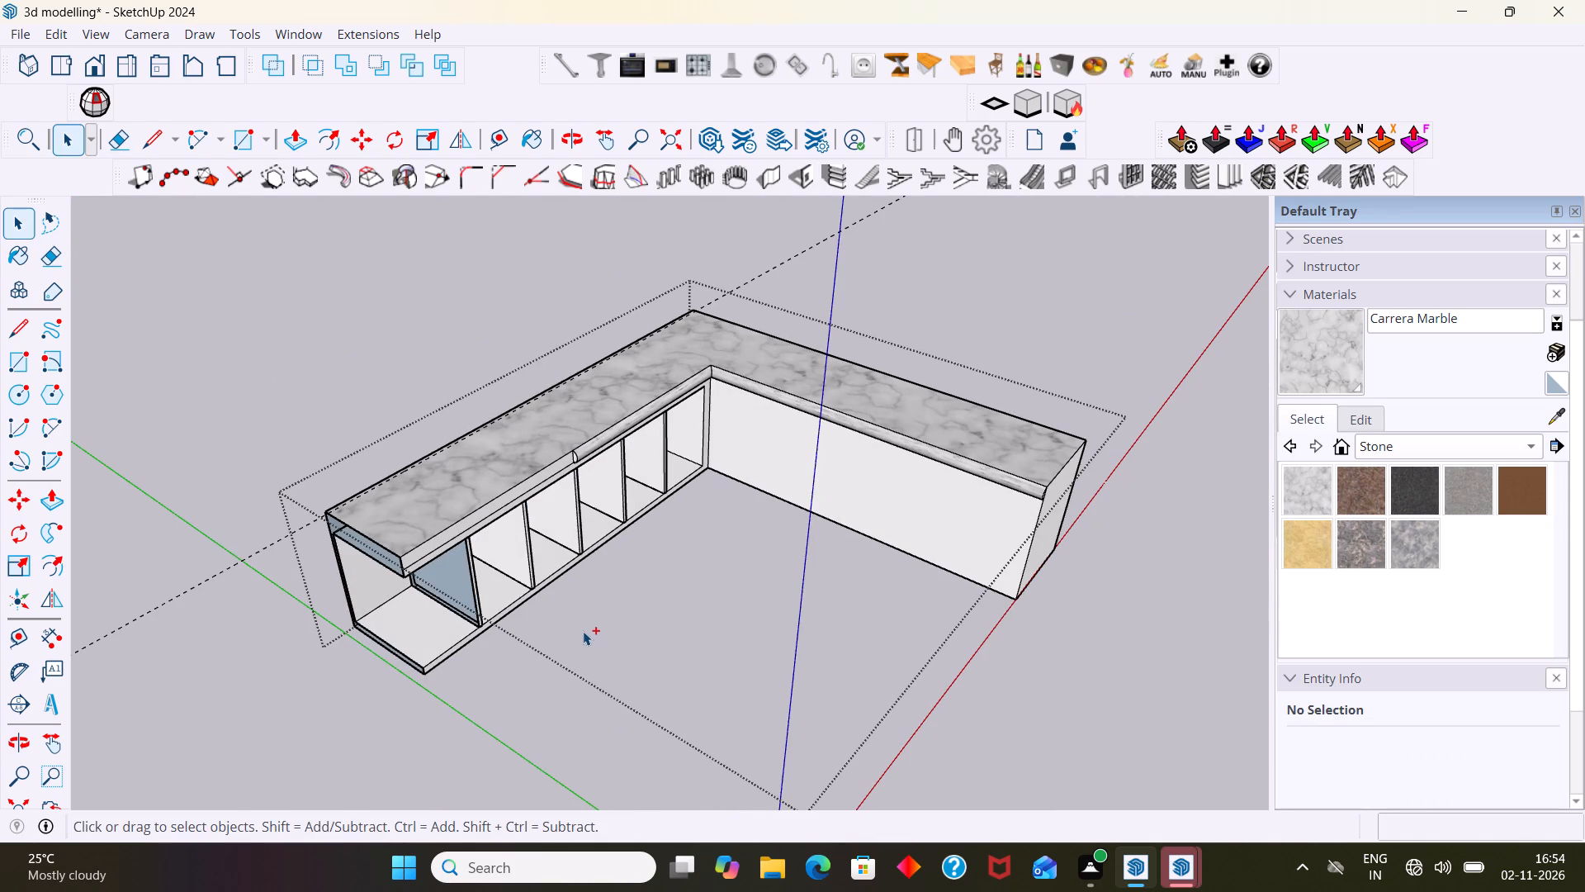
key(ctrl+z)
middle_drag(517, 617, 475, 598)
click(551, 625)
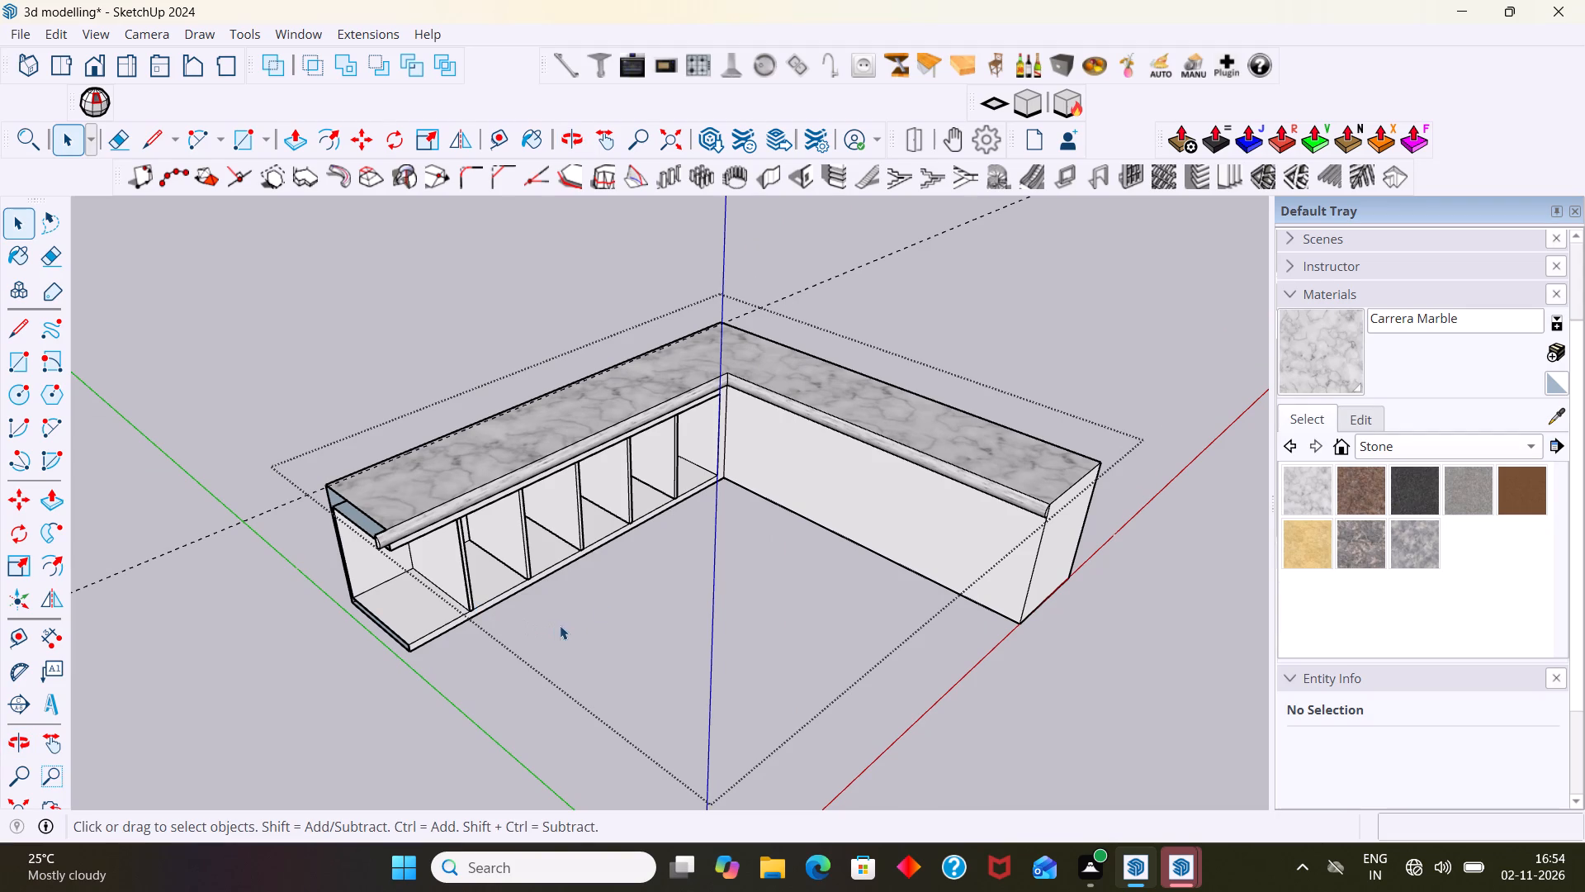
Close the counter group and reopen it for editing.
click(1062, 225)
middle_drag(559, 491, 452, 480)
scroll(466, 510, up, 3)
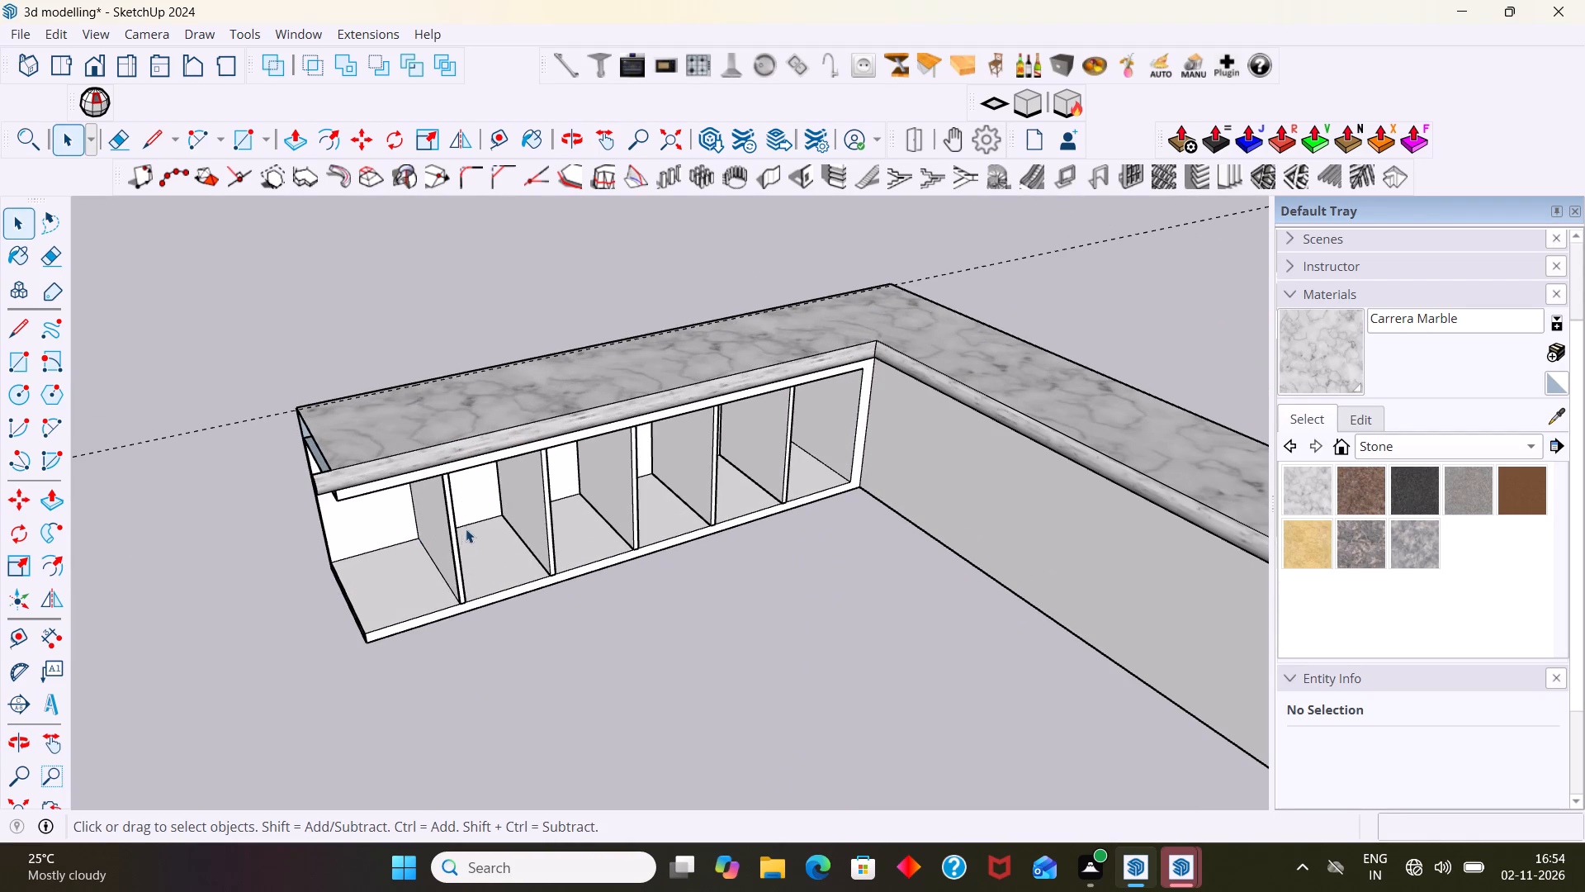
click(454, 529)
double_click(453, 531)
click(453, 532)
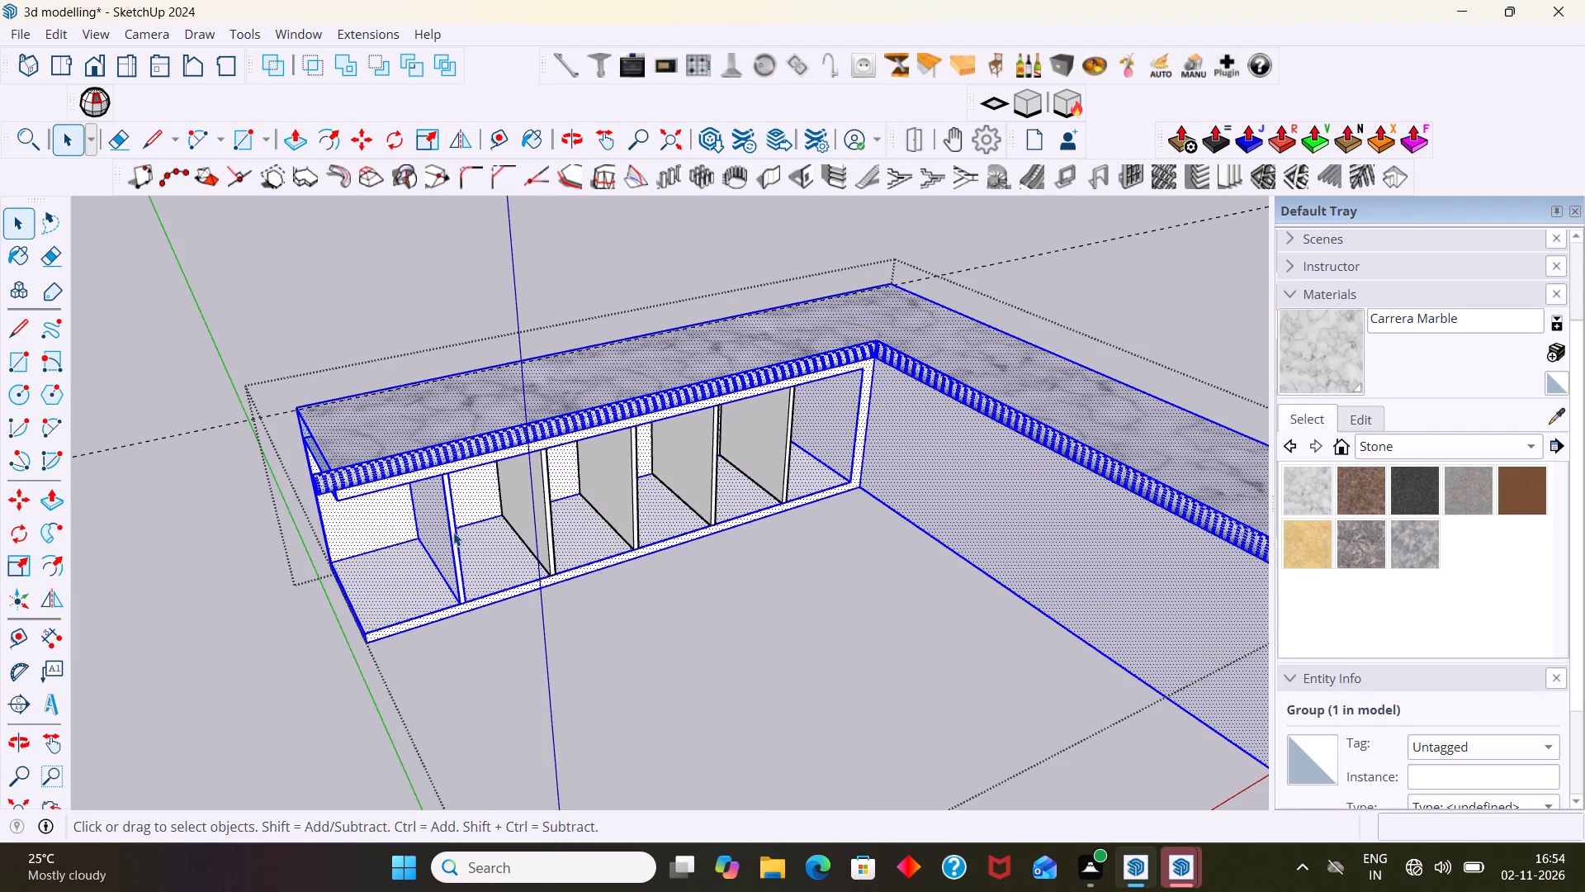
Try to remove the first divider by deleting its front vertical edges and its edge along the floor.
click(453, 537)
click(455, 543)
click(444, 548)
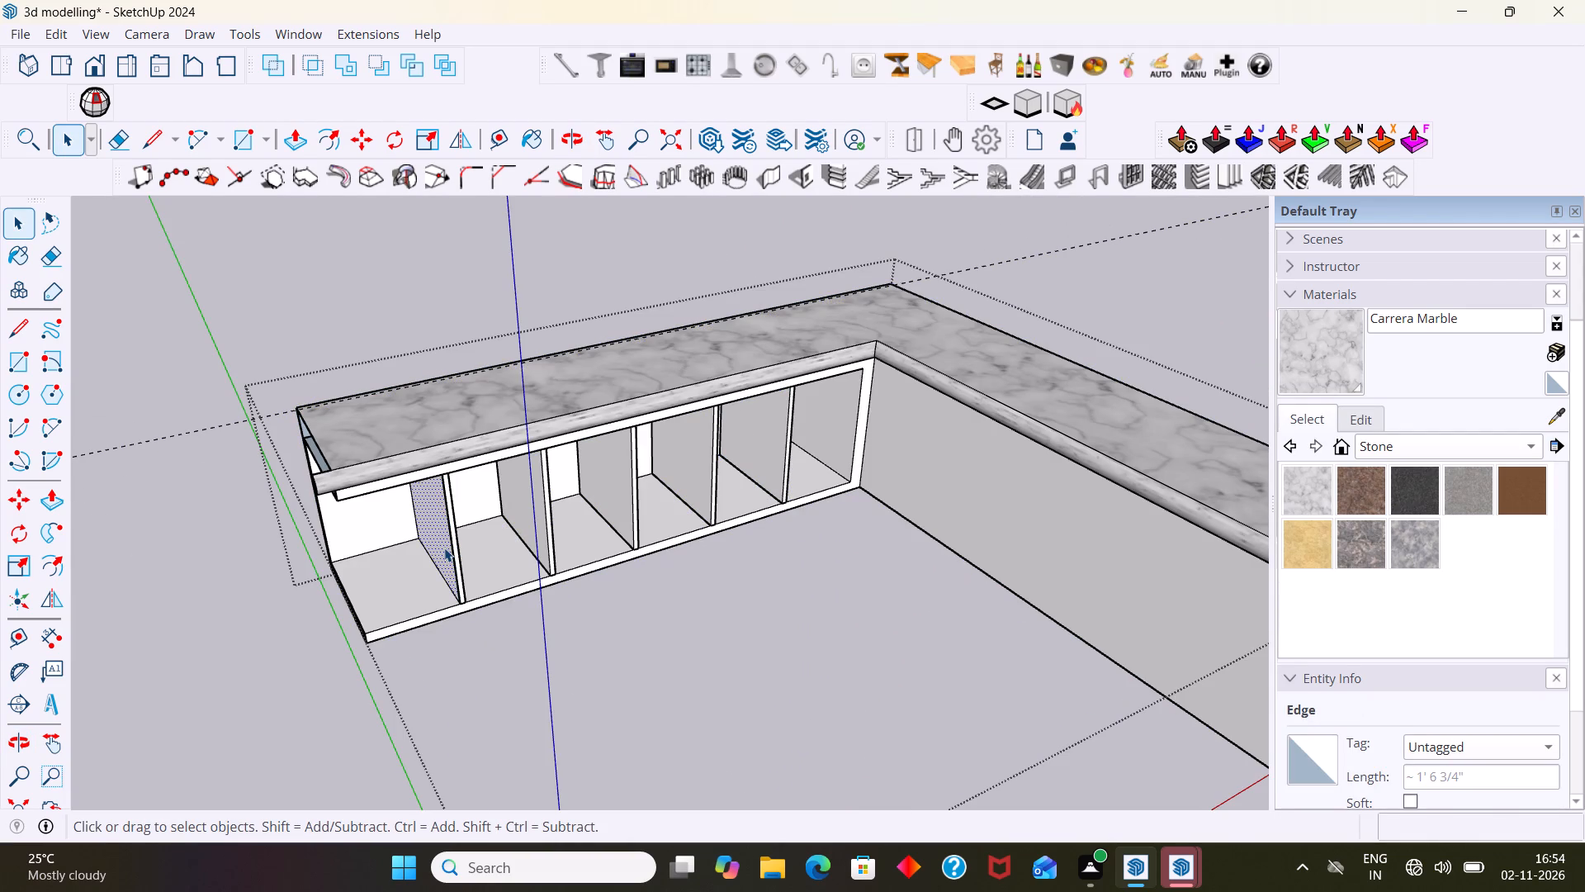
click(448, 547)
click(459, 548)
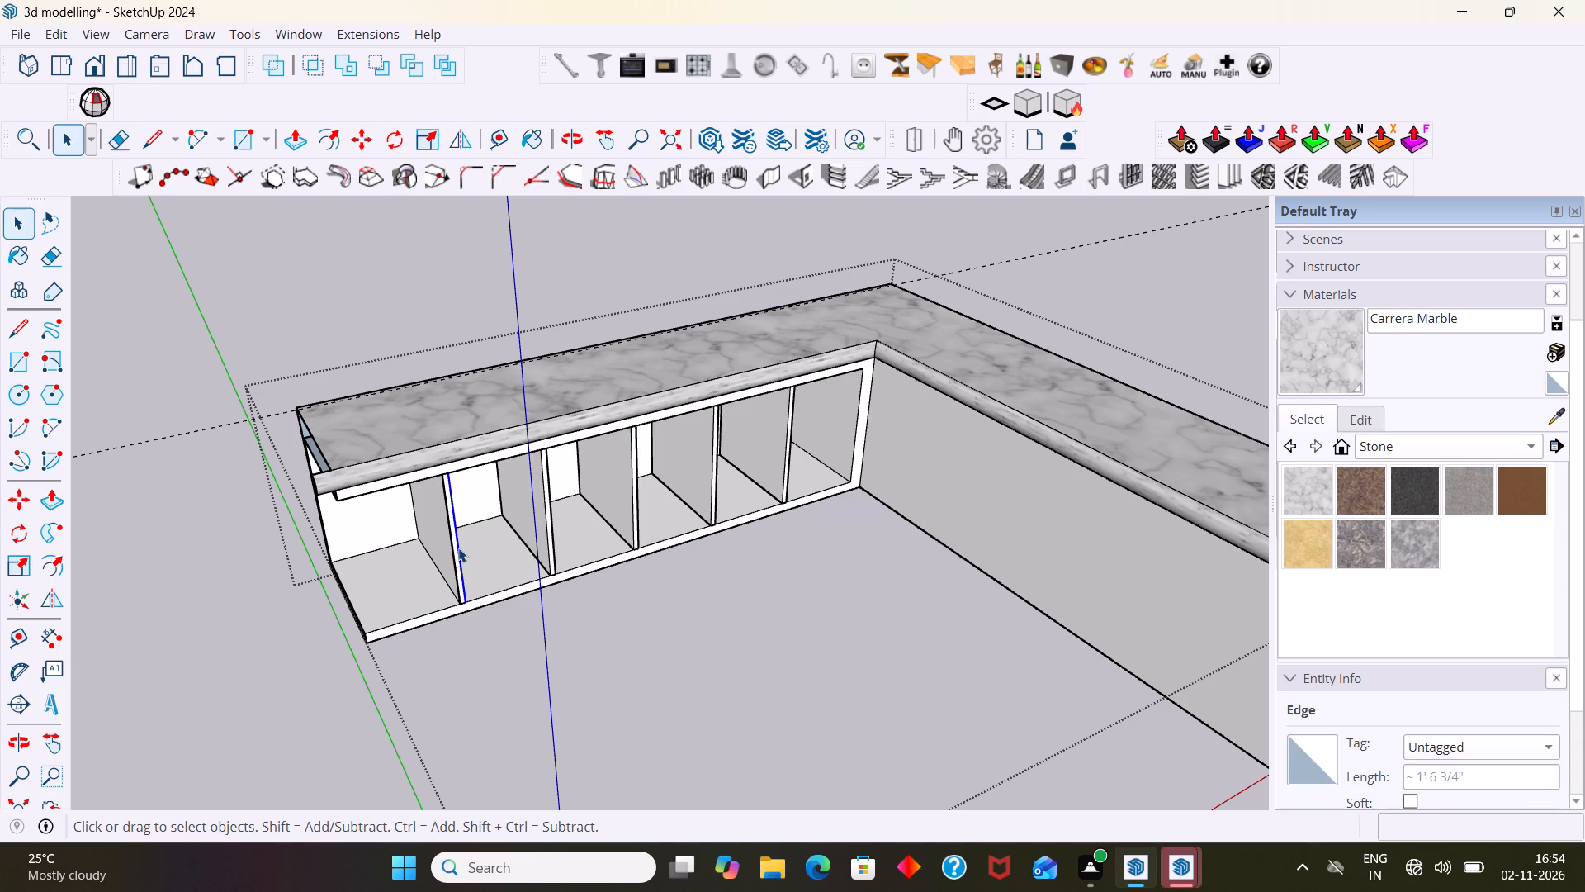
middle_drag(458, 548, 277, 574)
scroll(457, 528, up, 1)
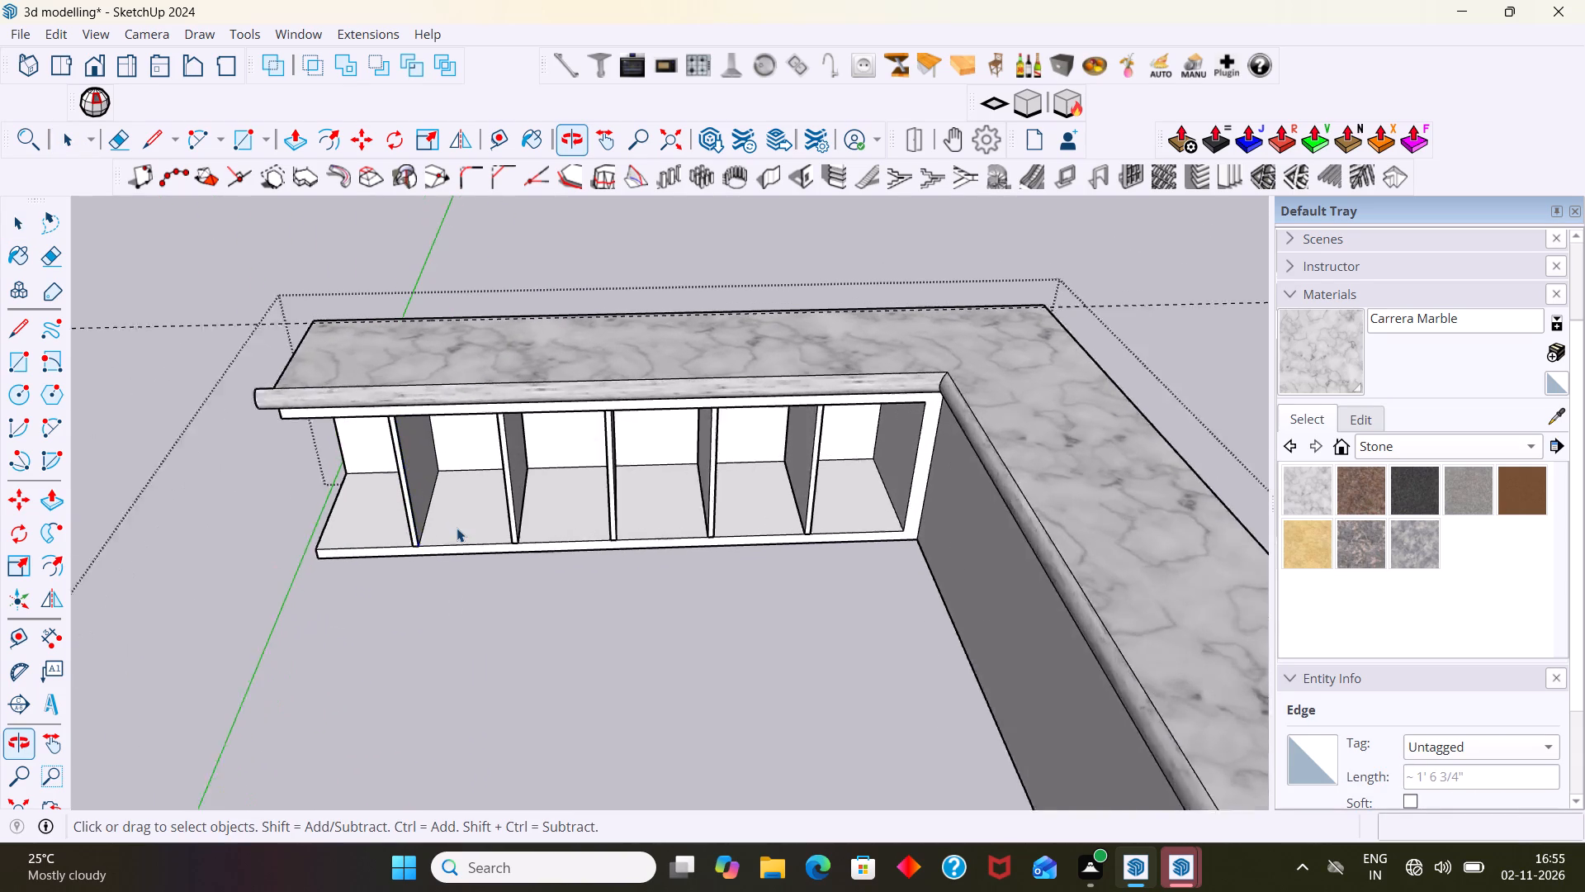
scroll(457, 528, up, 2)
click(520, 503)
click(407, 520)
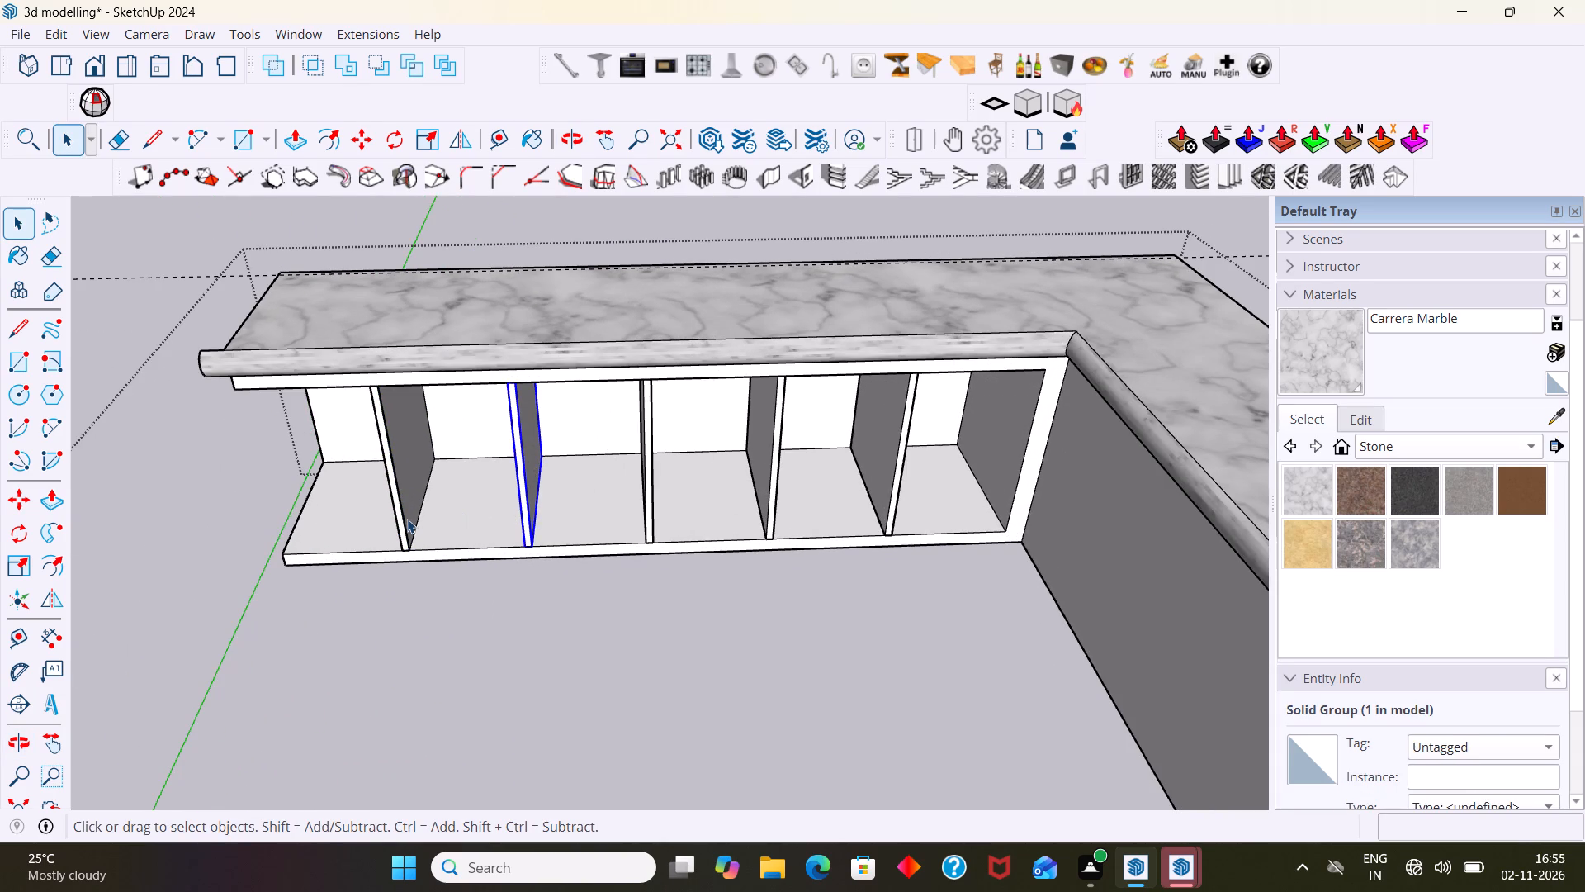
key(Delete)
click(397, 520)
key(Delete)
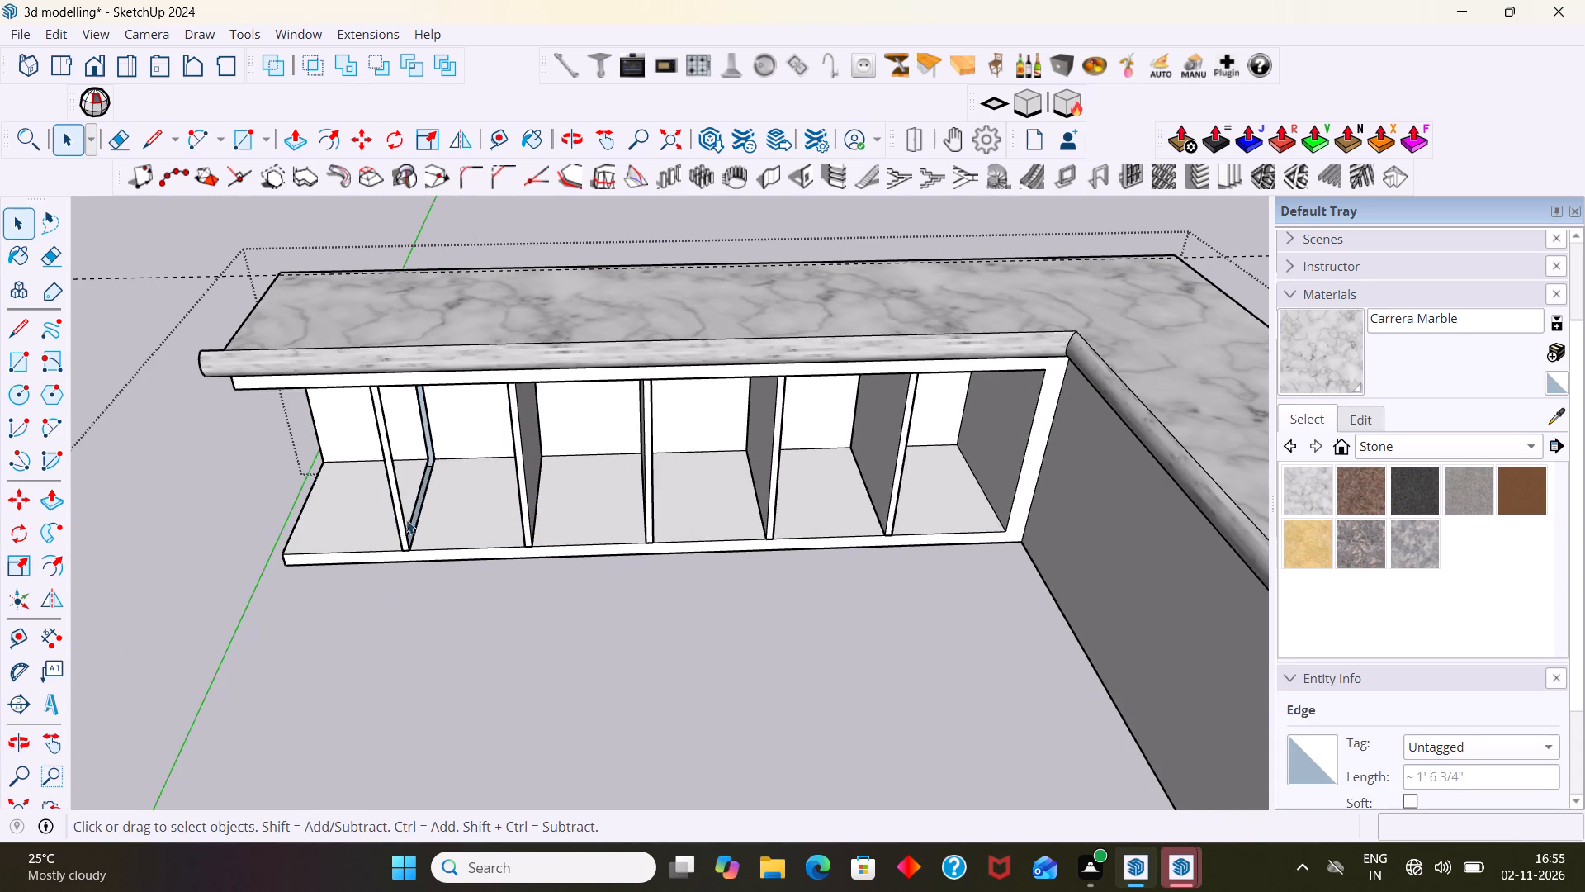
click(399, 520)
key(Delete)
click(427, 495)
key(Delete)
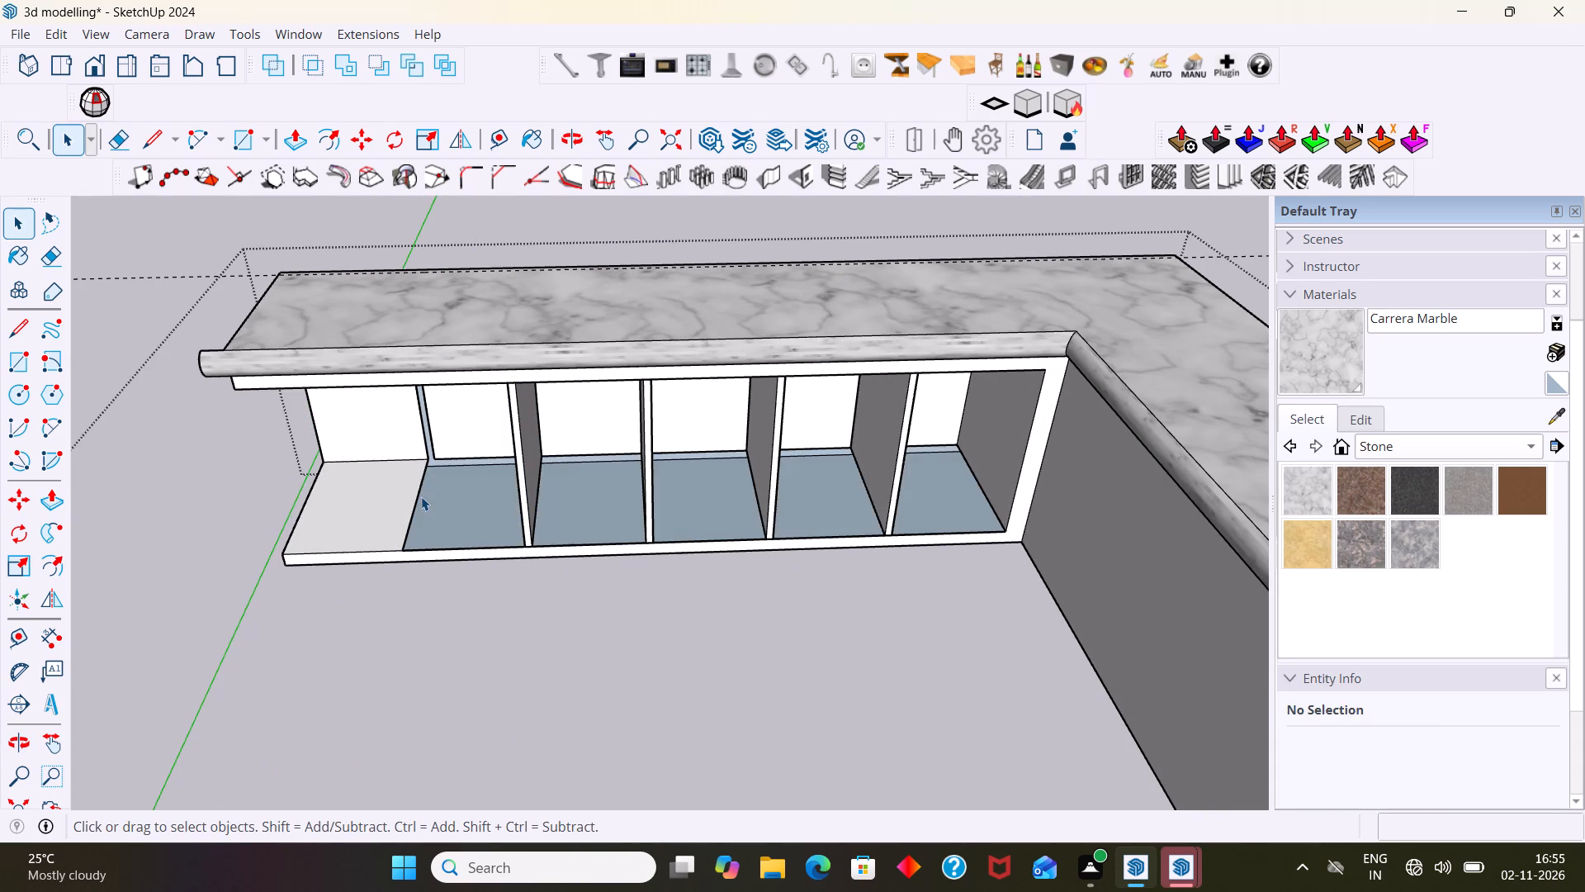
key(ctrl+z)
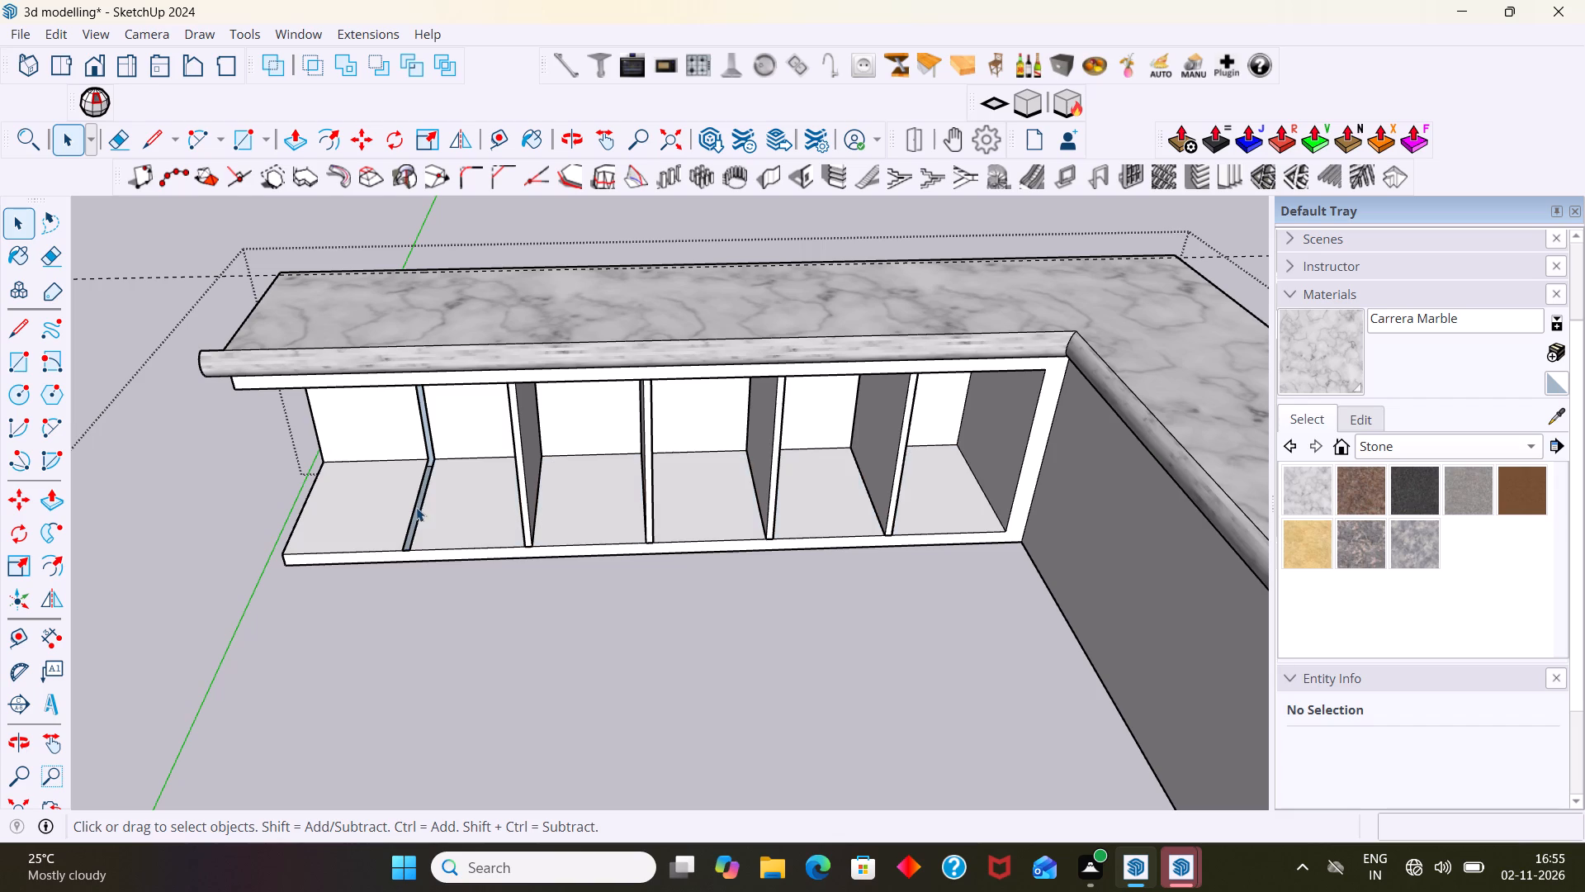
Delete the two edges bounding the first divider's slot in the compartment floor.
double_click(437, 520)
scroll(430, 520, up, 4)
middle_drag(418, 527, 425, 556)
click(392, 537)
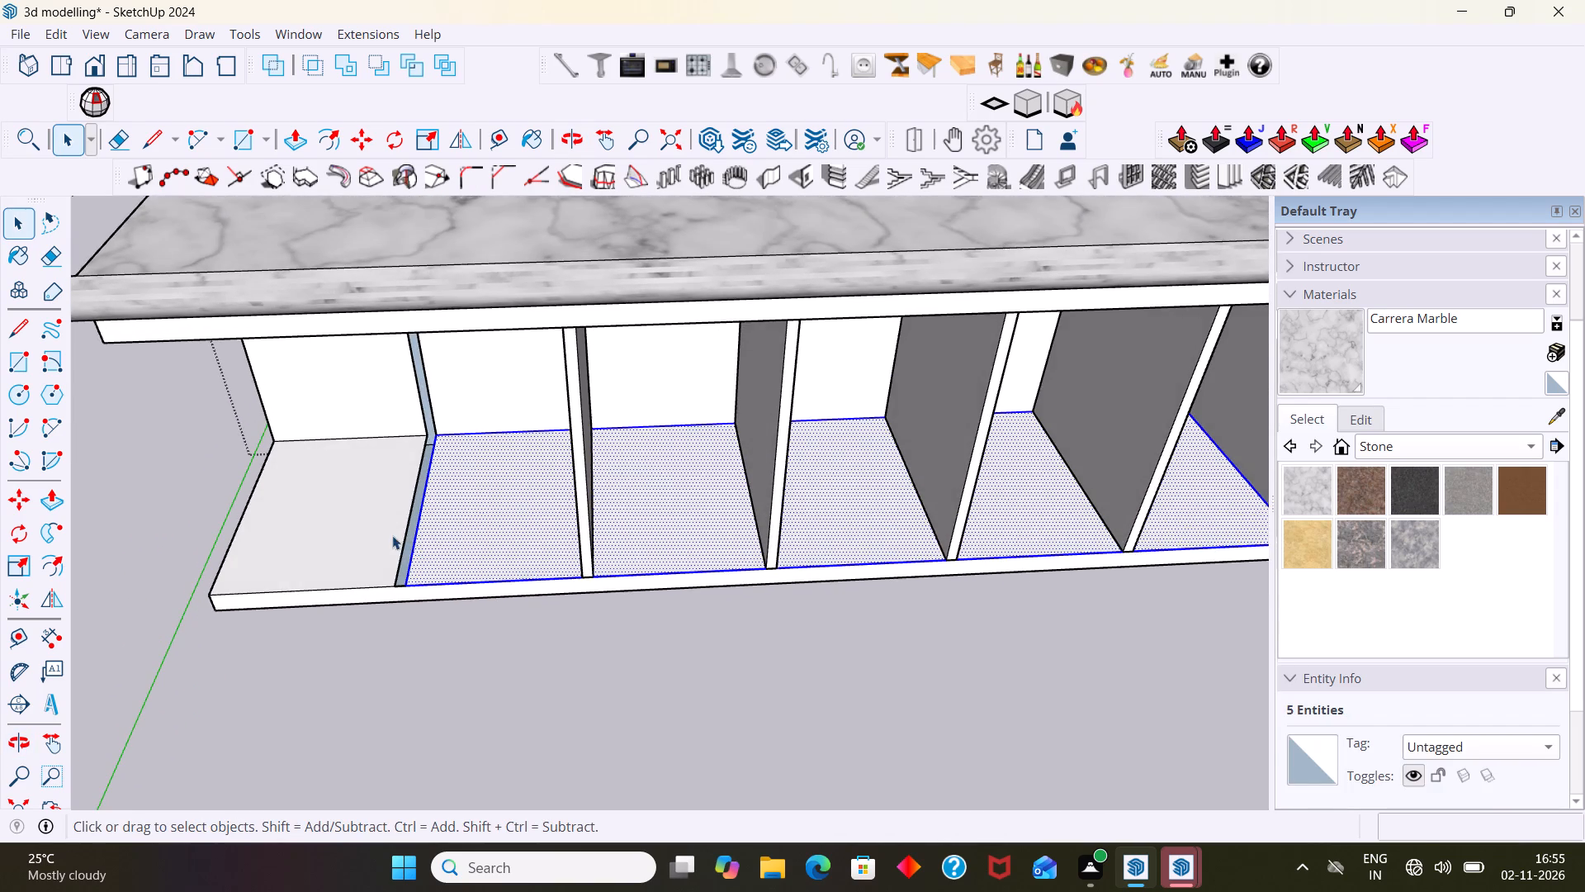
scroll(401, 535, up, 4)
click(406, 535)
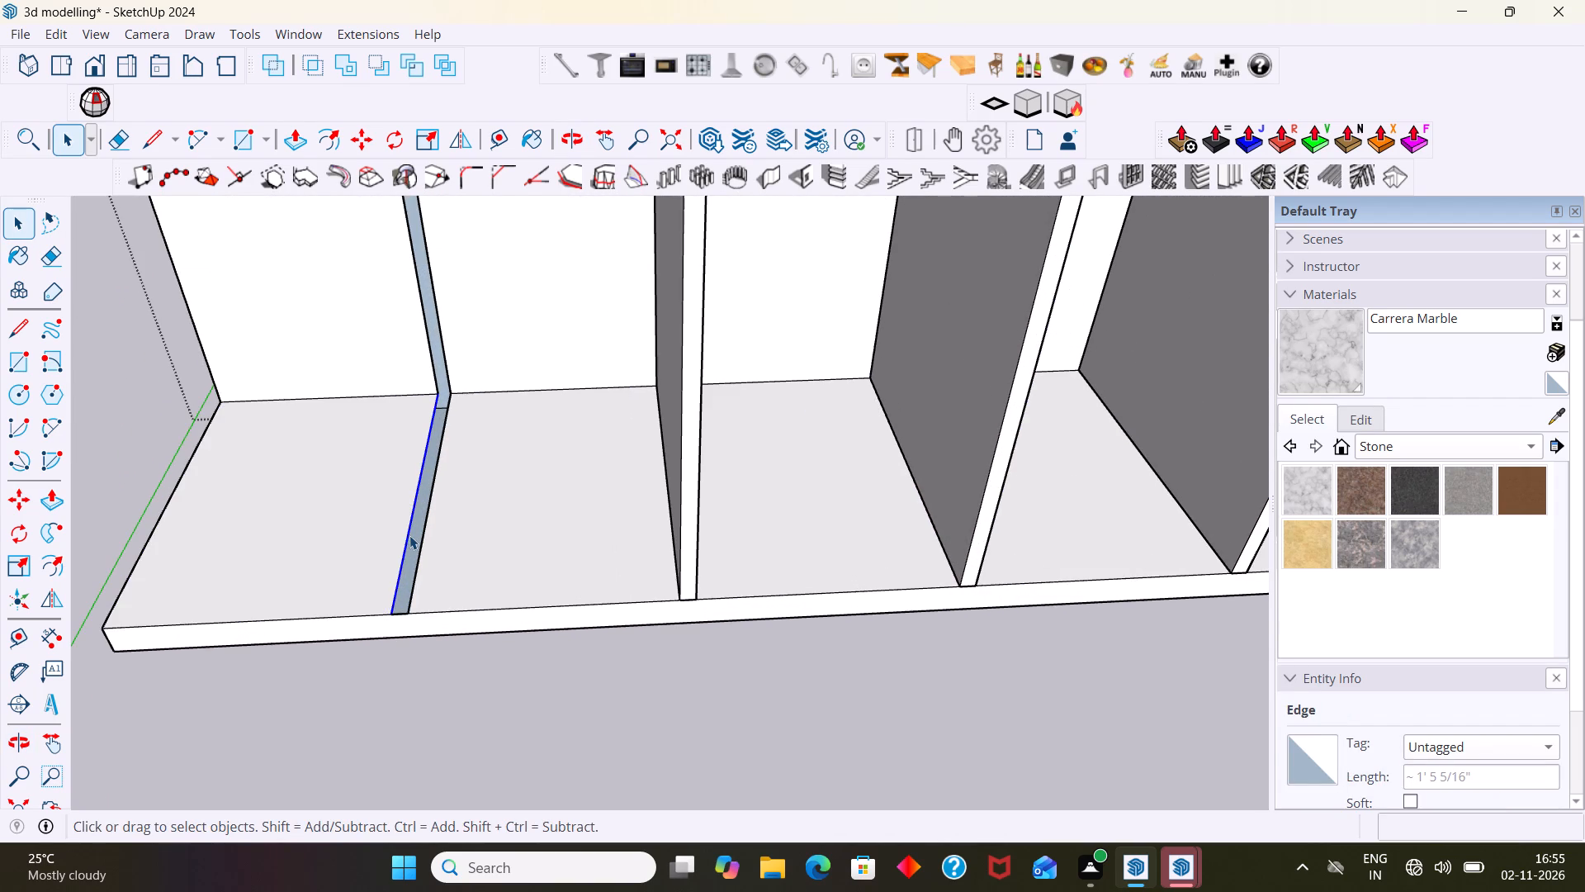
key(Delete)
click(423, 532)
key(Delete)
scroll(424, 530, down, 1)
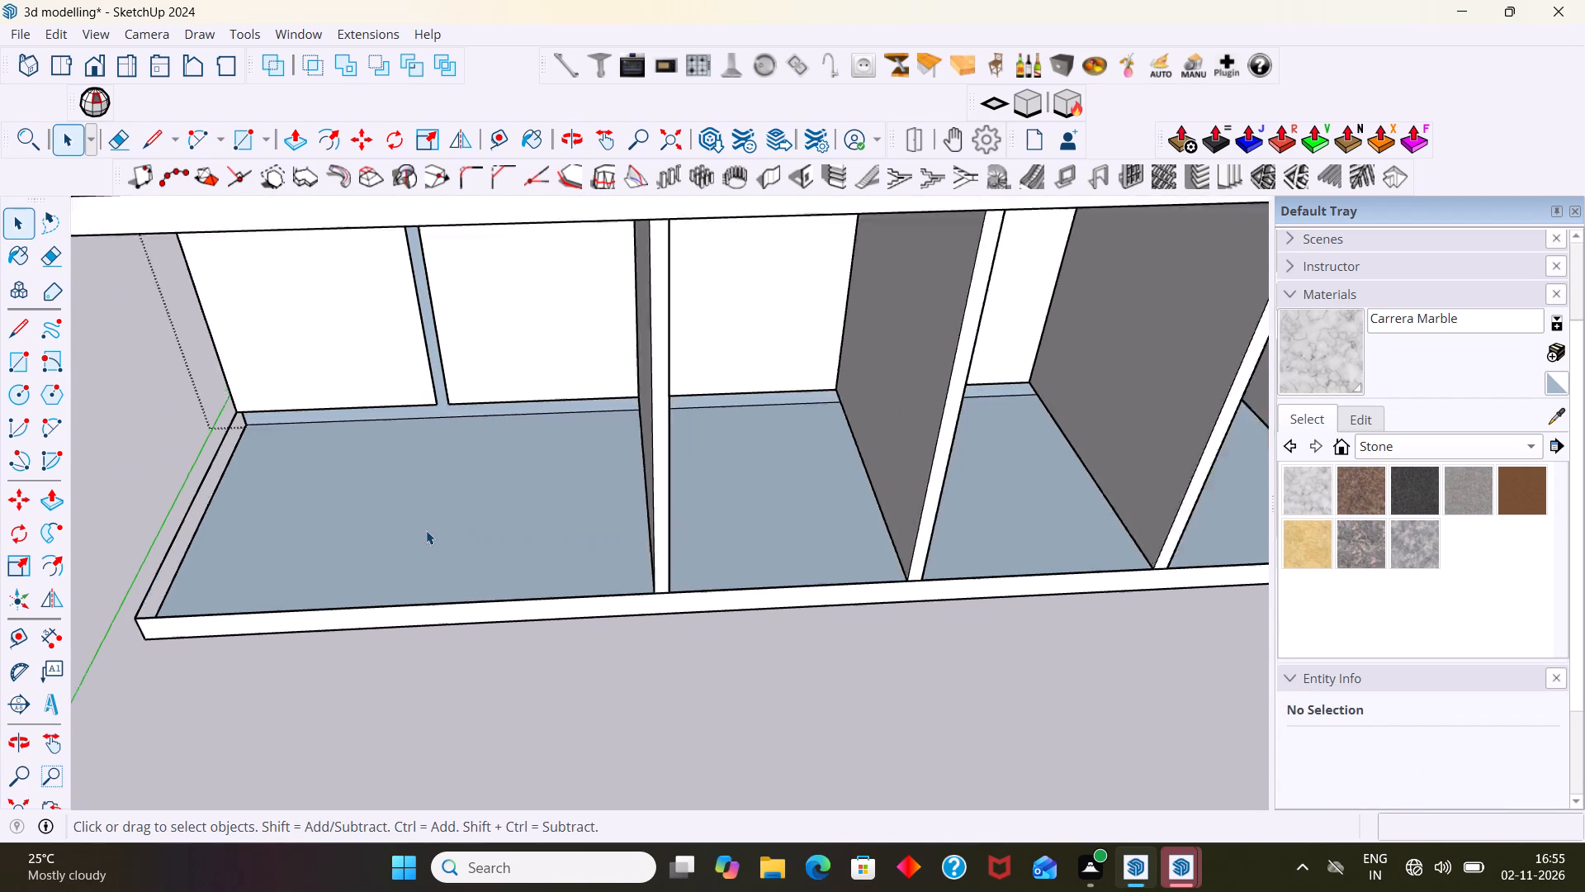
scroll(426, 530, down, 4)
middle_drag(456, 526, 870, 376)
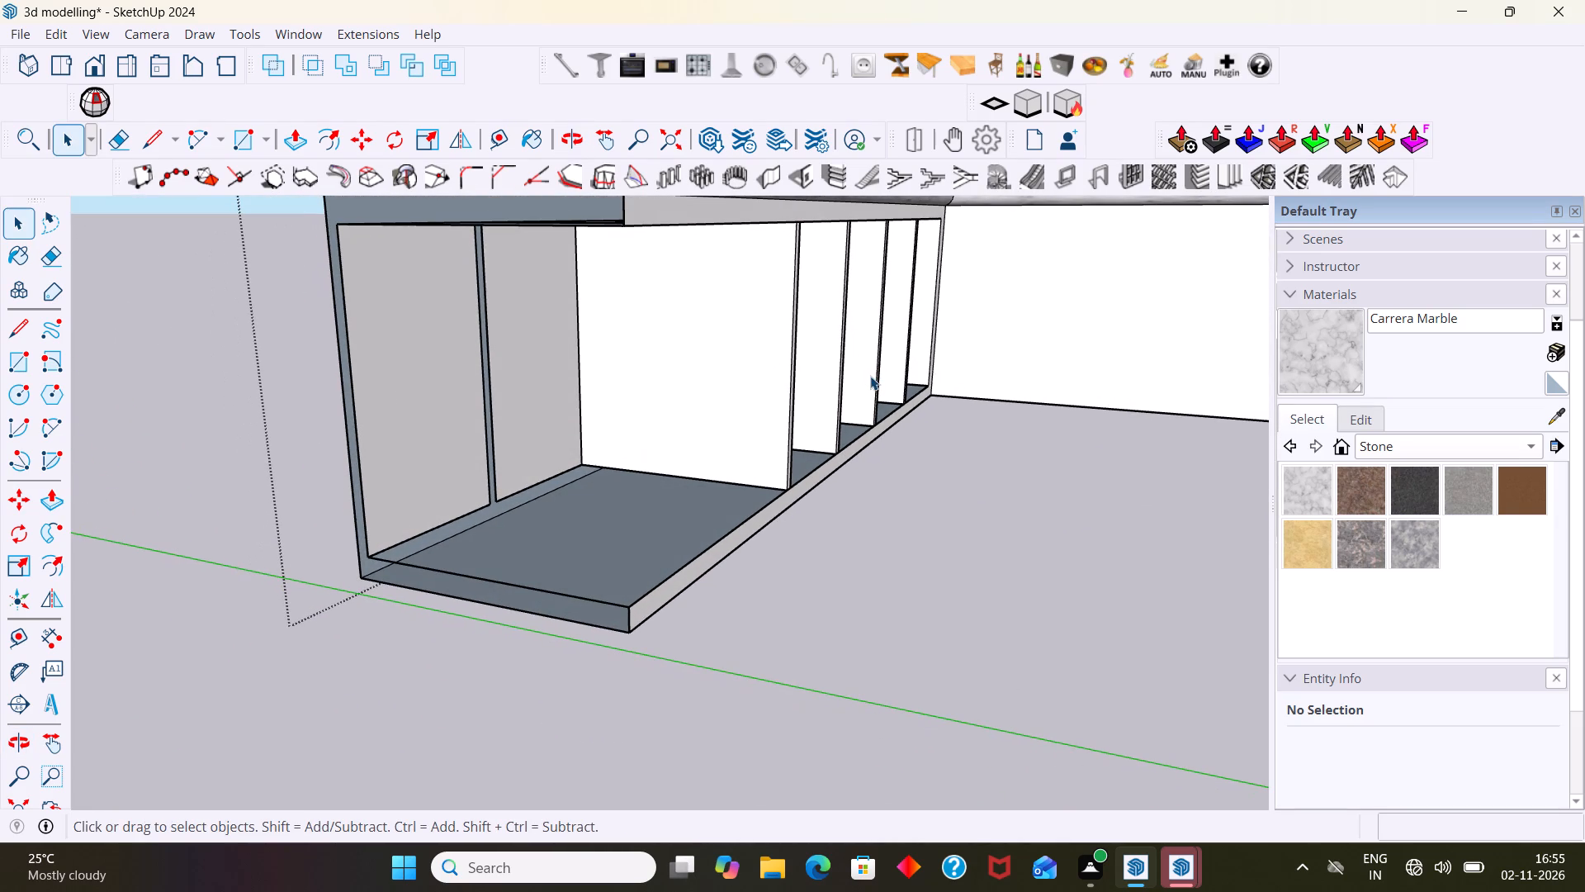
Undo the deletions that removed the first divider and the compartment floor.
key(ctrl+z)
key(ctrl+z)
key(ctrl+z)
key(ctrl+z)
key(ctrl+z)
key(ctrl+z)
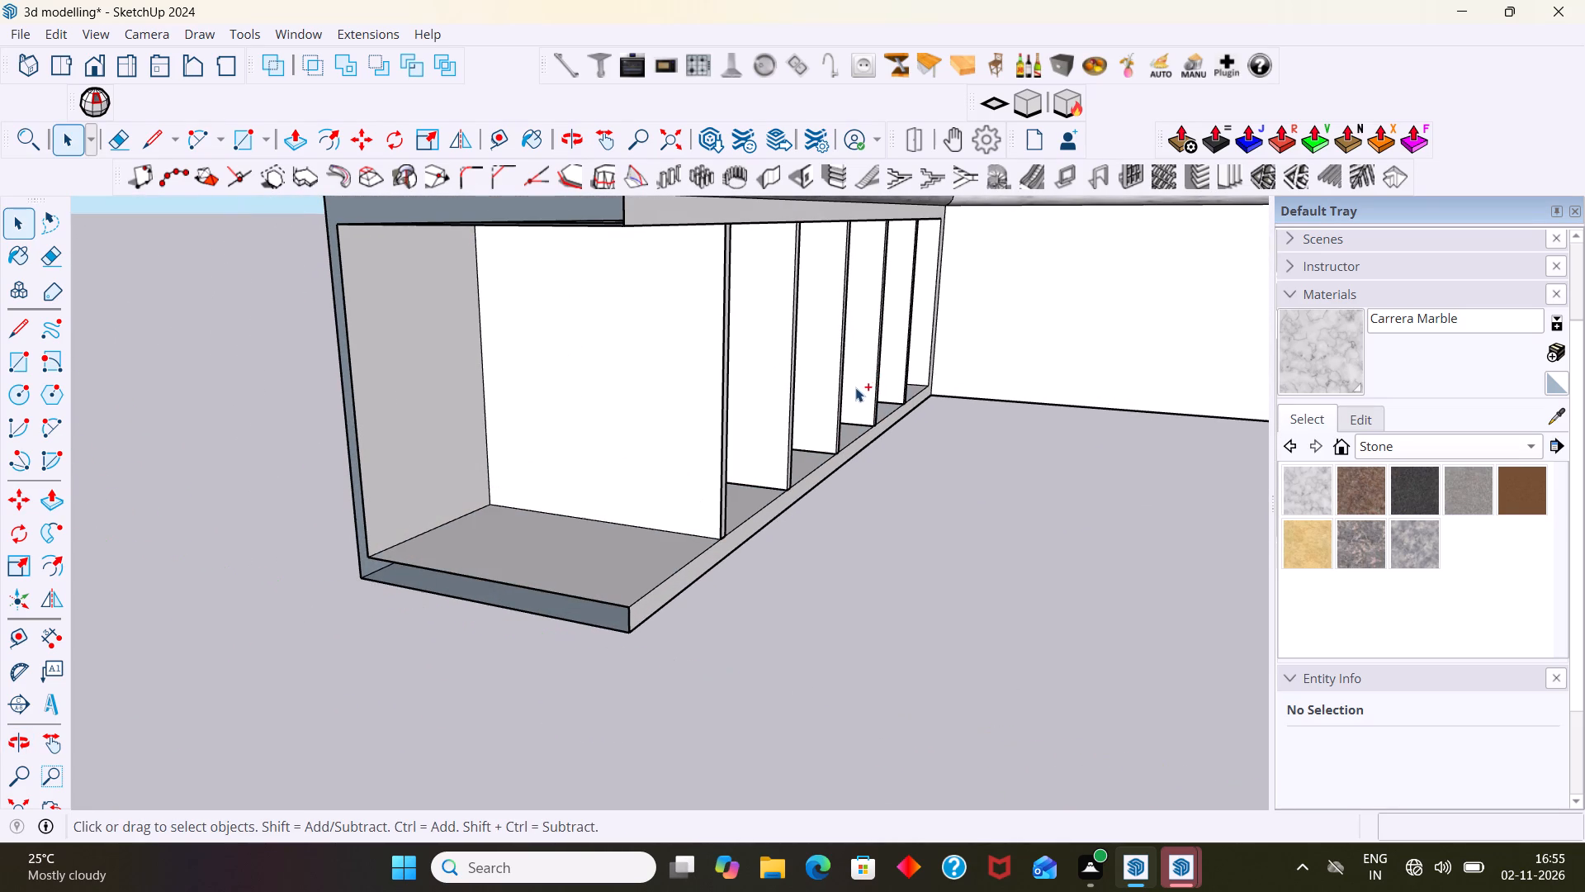
Undo the end opening, divider strips and compartment recess, back to the closed counter with only the inset outline on its front panel.
ctrl+scroll(854, 394, down, 12)
ctrl+middle_drag(841, 466, 639, 605)
key(ctrl+z)
key(ctrl+z)
key(ctrl+z)
key(ctrl+z)
key(ctrl+z)
key(ctrl+z)
key(ctrl+z)
key(ctrl+z)
key(ctrl+z)
key(ctrl+z)
key(ctrl+z)
key(ctrl+z)
key(ctrl+z)
key(ctrl+z)
key(ctrl+z)
key(ctrl+z)
key(ctrl+z)
key(ctrl+z)
key(ctrl+z)
key(ctrl+z)
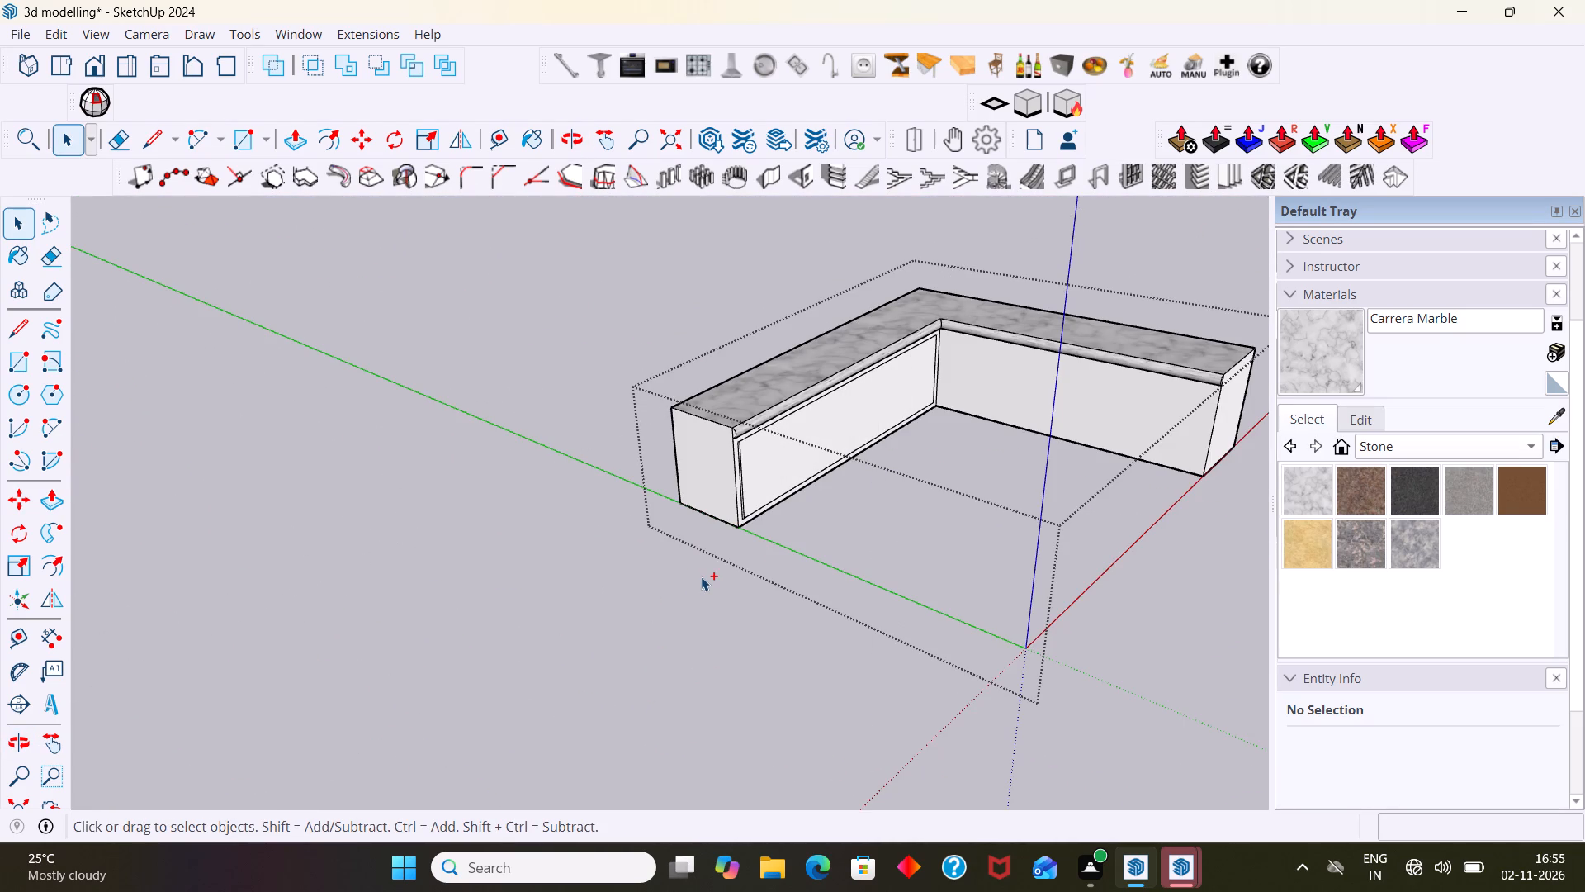
key(ctrl+z)
key(ctrl+z)
key(ctrl+z)
scroll(796, 534, down, 1)
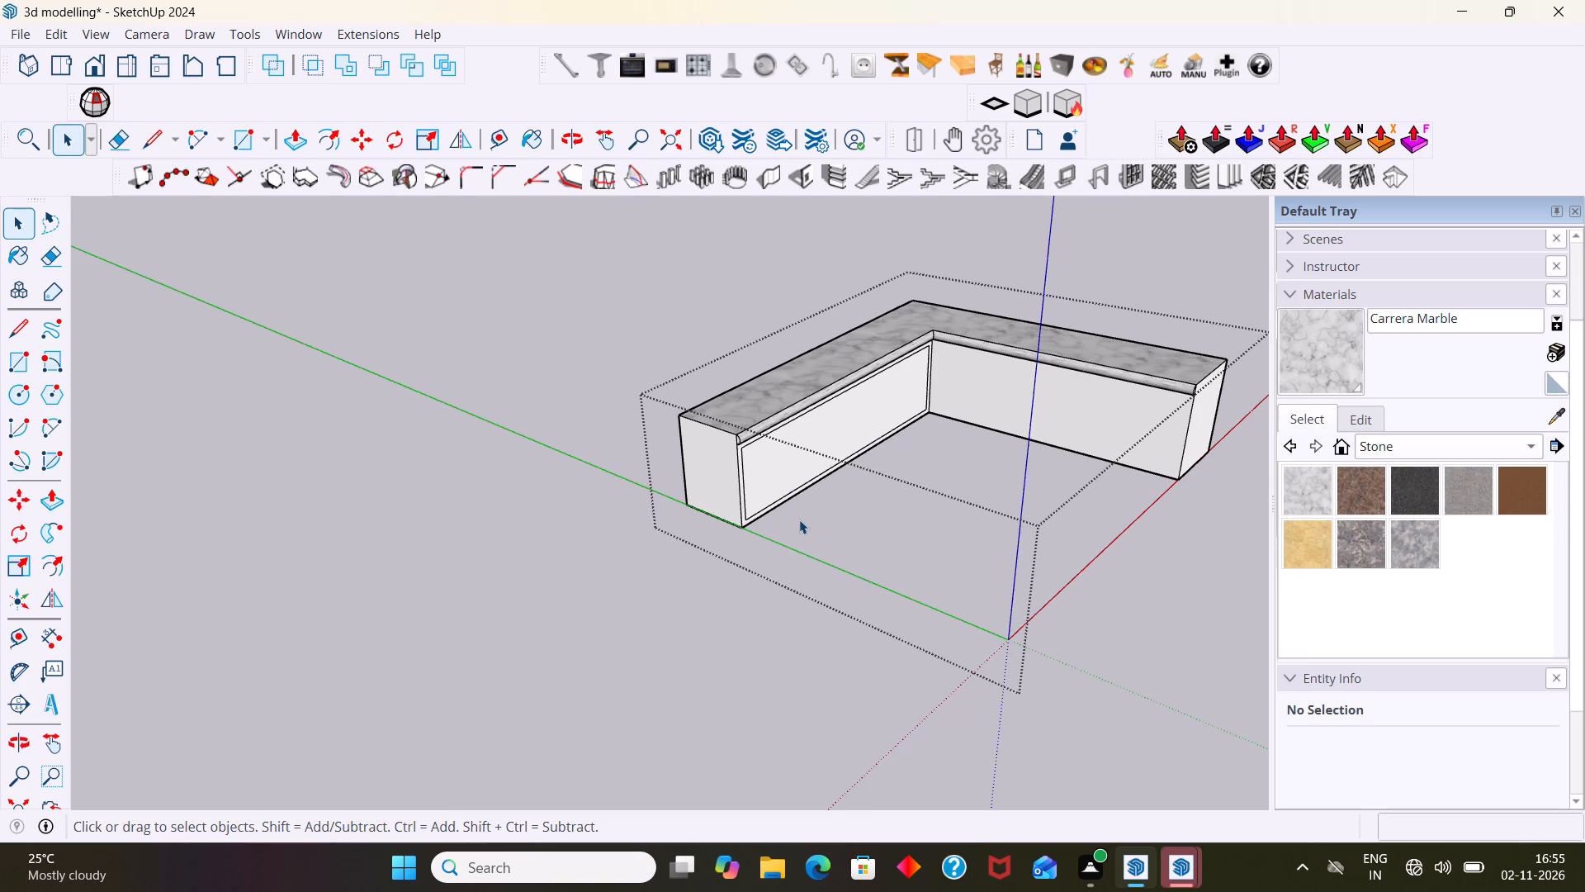
key(ctrl+z)
key(ctrl+z)
key(ctrl+z)
key(ctrl+z)
key(ctrl+z)
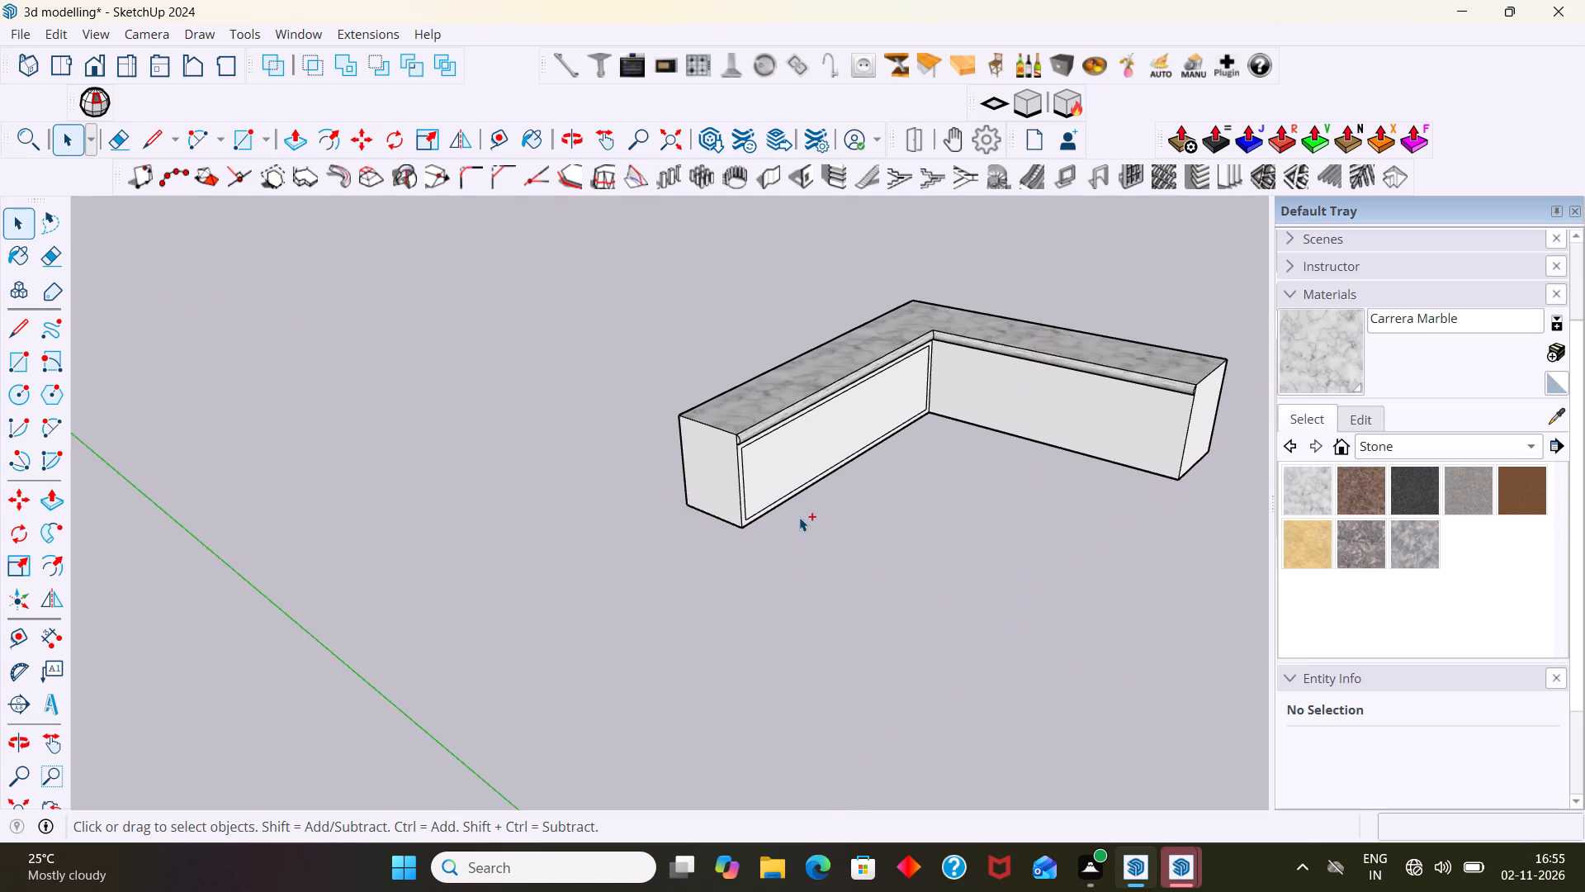
Undo the inset outline on the counter's front panel and close the counter group.
key(ctrl+z)
key(ctrl+z)
scroll(800, 512, down, 3)
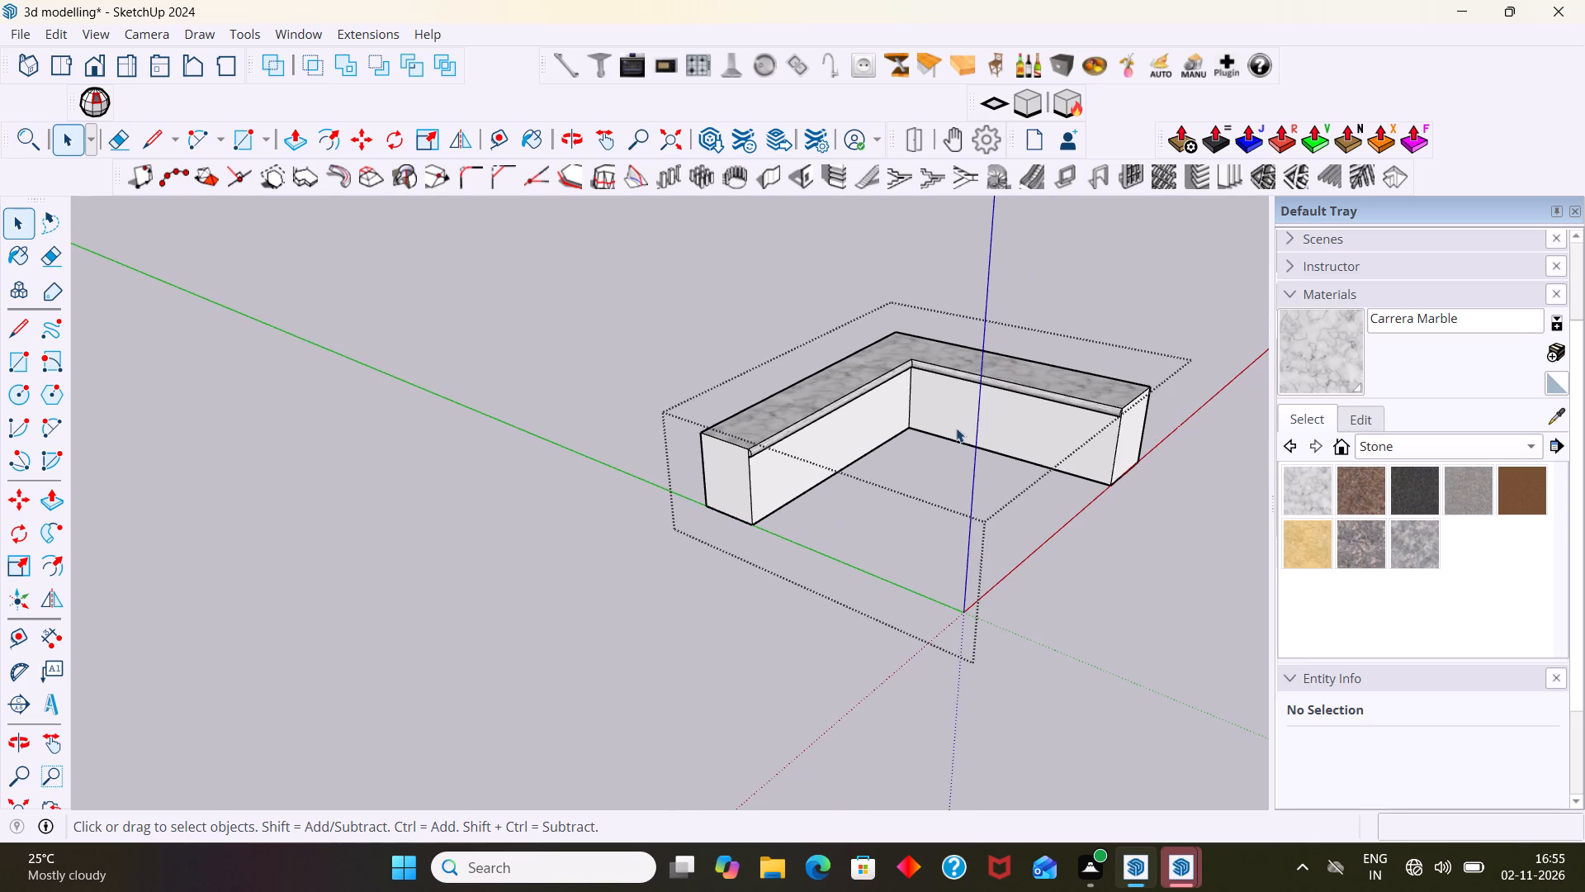
click(1124, 264)
Examine the plain closed counter, its end faces and its half-round edging from several sides.
scroll(1022, 321, up, 5)
scroll(955, 387, down, 2)
shift+middle_drag(955, 387, 706, 406)
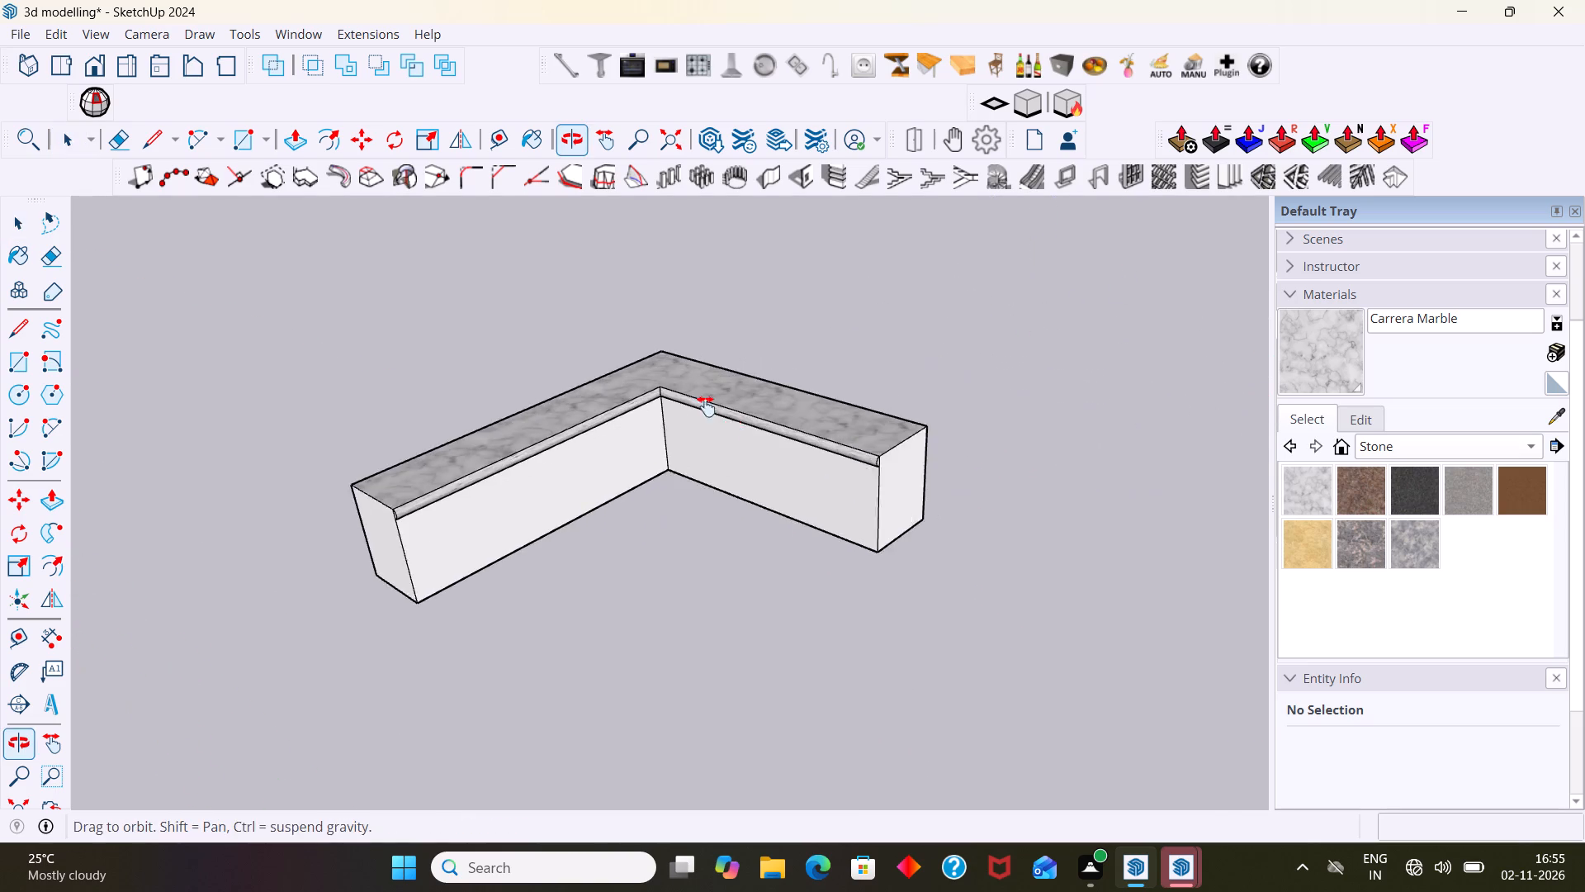
shift+middle_drag(706, 406, 699, 407)
scroll(702, 453, up, 4)
middle_drag(694, 465, 480, 439)
scroll(856, 492, up, 2)
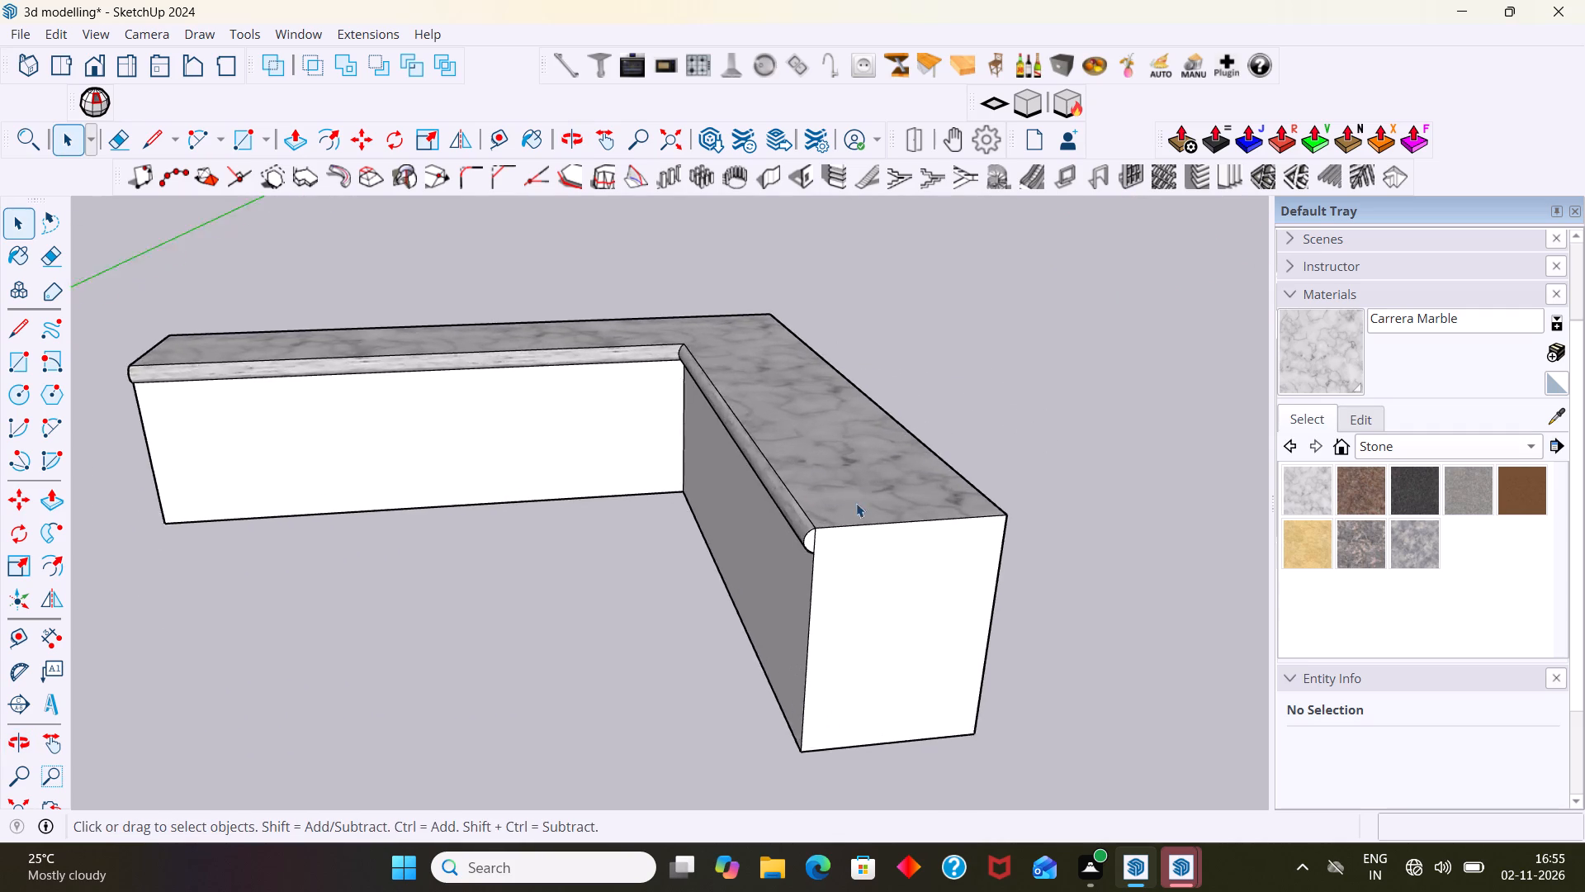
scroll(856, 503, up, 2)
middle_drag(828, 522, 1059, 537)
scroll(1015, 527, down, 11)
middle_drag(771, 548, 730, 660)
scroll(738, 628, down, 3)
scroll(579, 605, down, 3)
middle_drag(585, 646, 838, 610)
scroll(715, 614, down, 3)
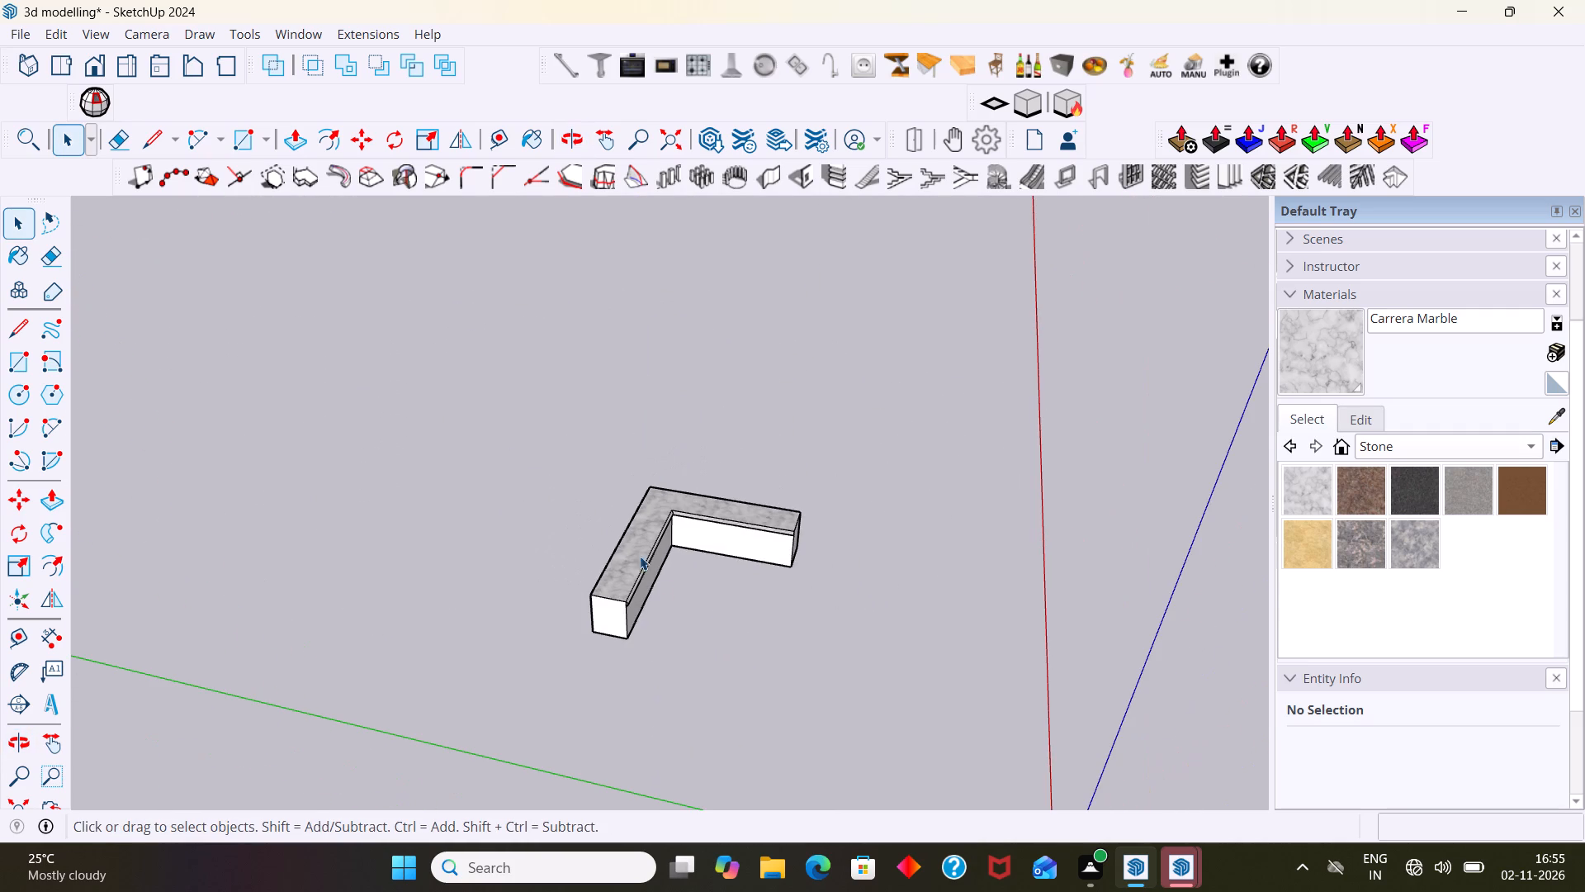
Reveal the rest of the house around the isolated counter.
right_click(634, 549)
click(707, 587)
middle_drag(698, 513, 471, 641)
scroll(581, 576, down, 4)
middle_drag(711, 550, 584, 560)
scroll(872, 448, up, 1)
click(882, 439)
Isolate the L-shaped counter group in the kitchen so that only it is shown.
scroll(668, 548, up, 1)
middle_drag(666, 550, 675, 686)
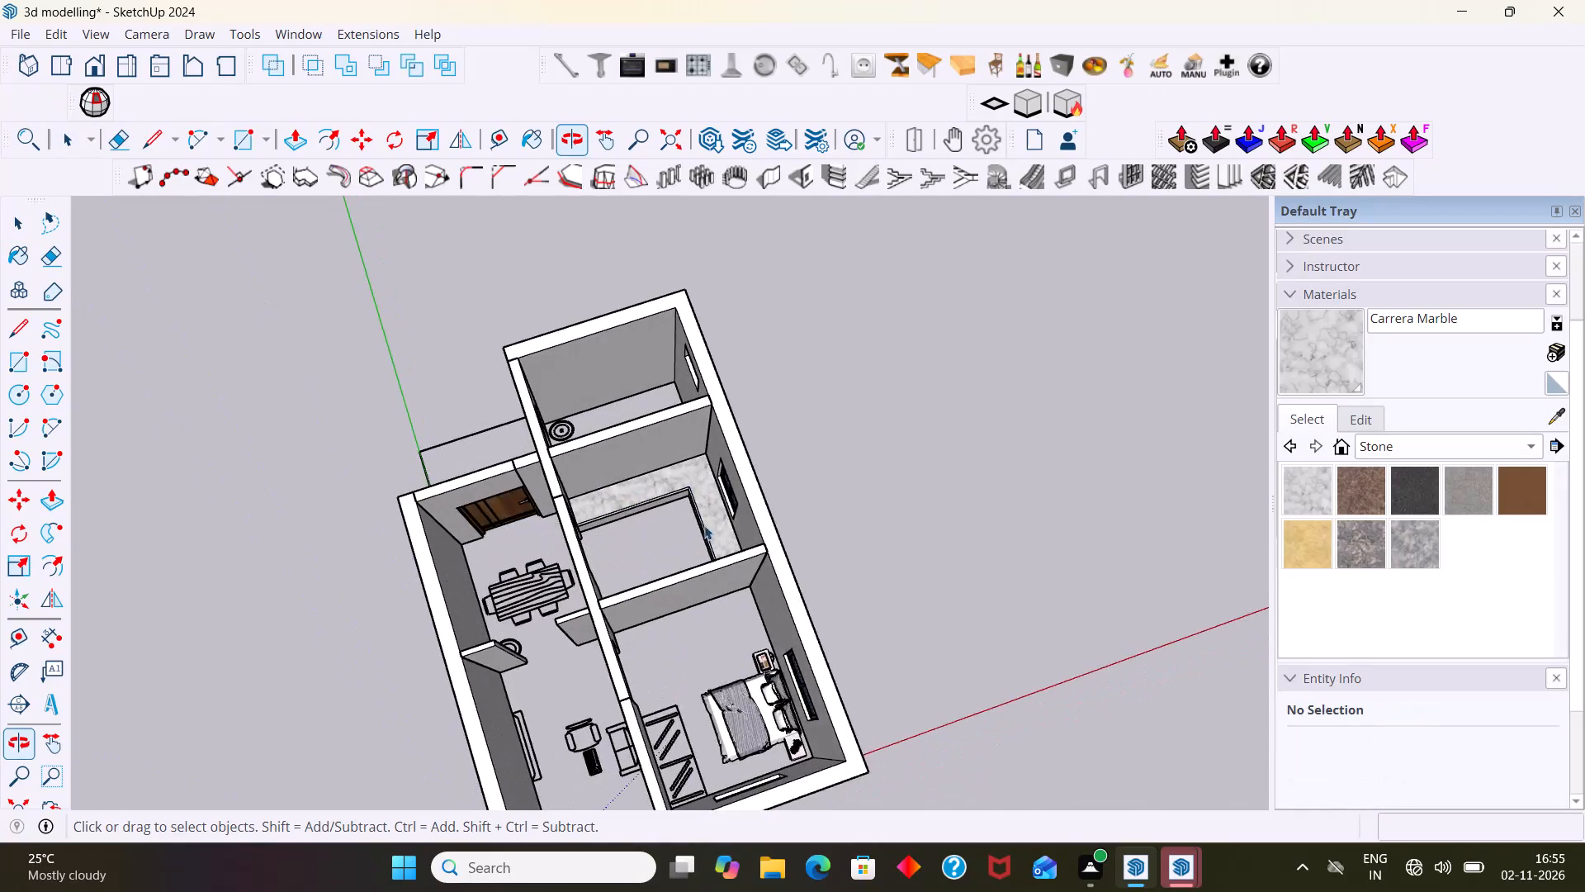
scroll(700, 522, up, 7)
middle_drag(644, 531, 643, 450)
scroll(524, 528, up, 7)
middle_drag(504, 572, 557, 518)
scroll(498, 520, up, 3)
click(461, 522)
right_click(462, 521)
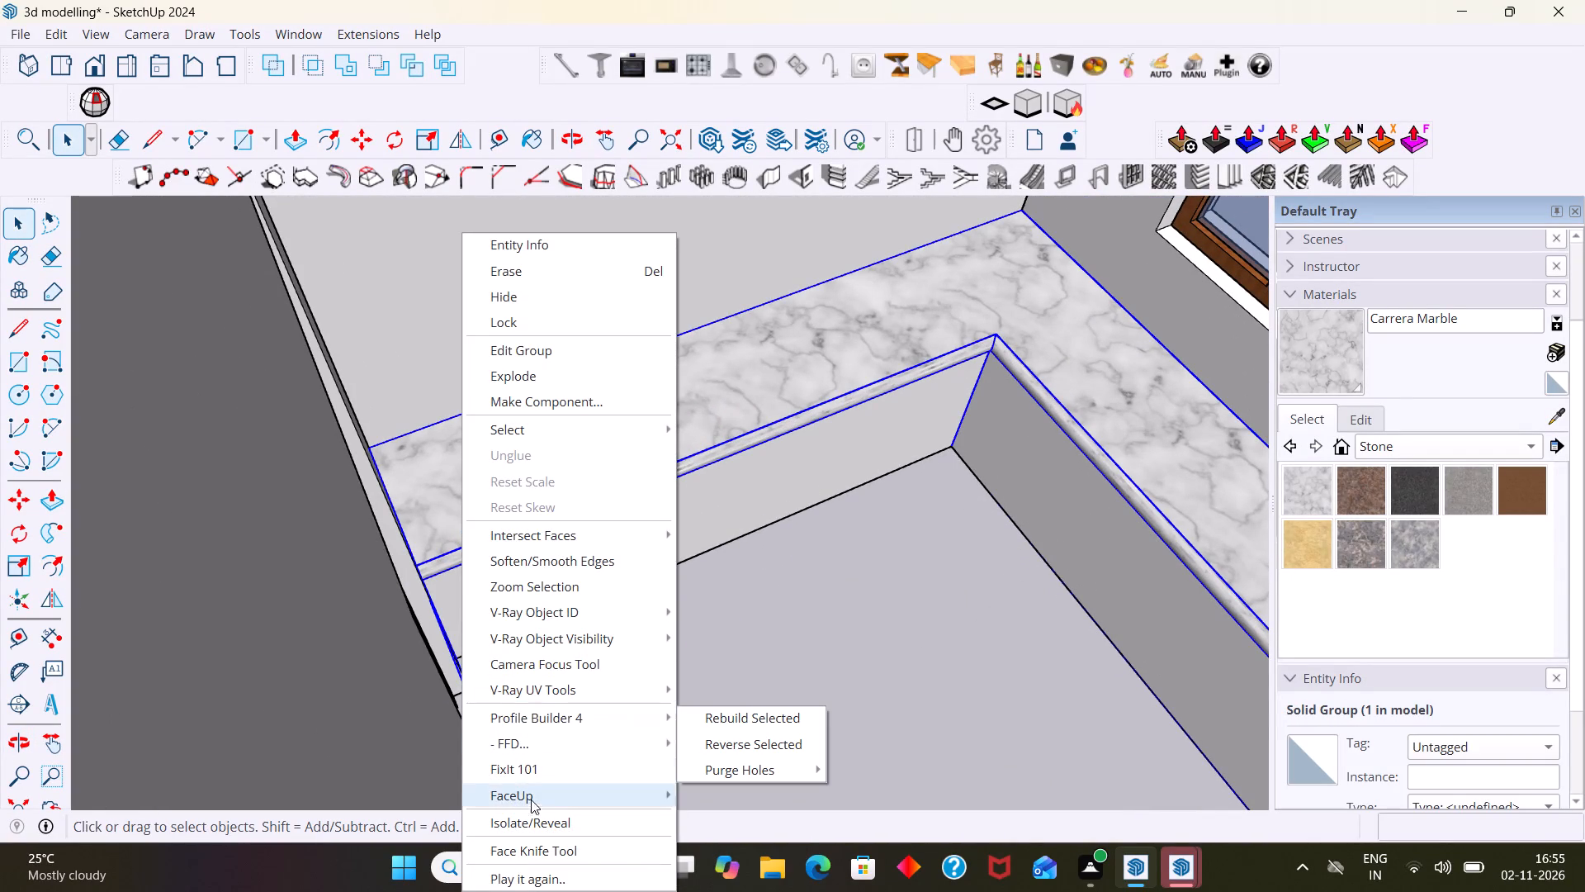
click(532, 820)
Push the end face of the counter leg away from the window inward by about 2' 6 13/16" to shorten that leg.
scroll(509, 699, down, 5)
middle_drag(627, 610, 833, 491)
scroll(488, 698, up, 2)
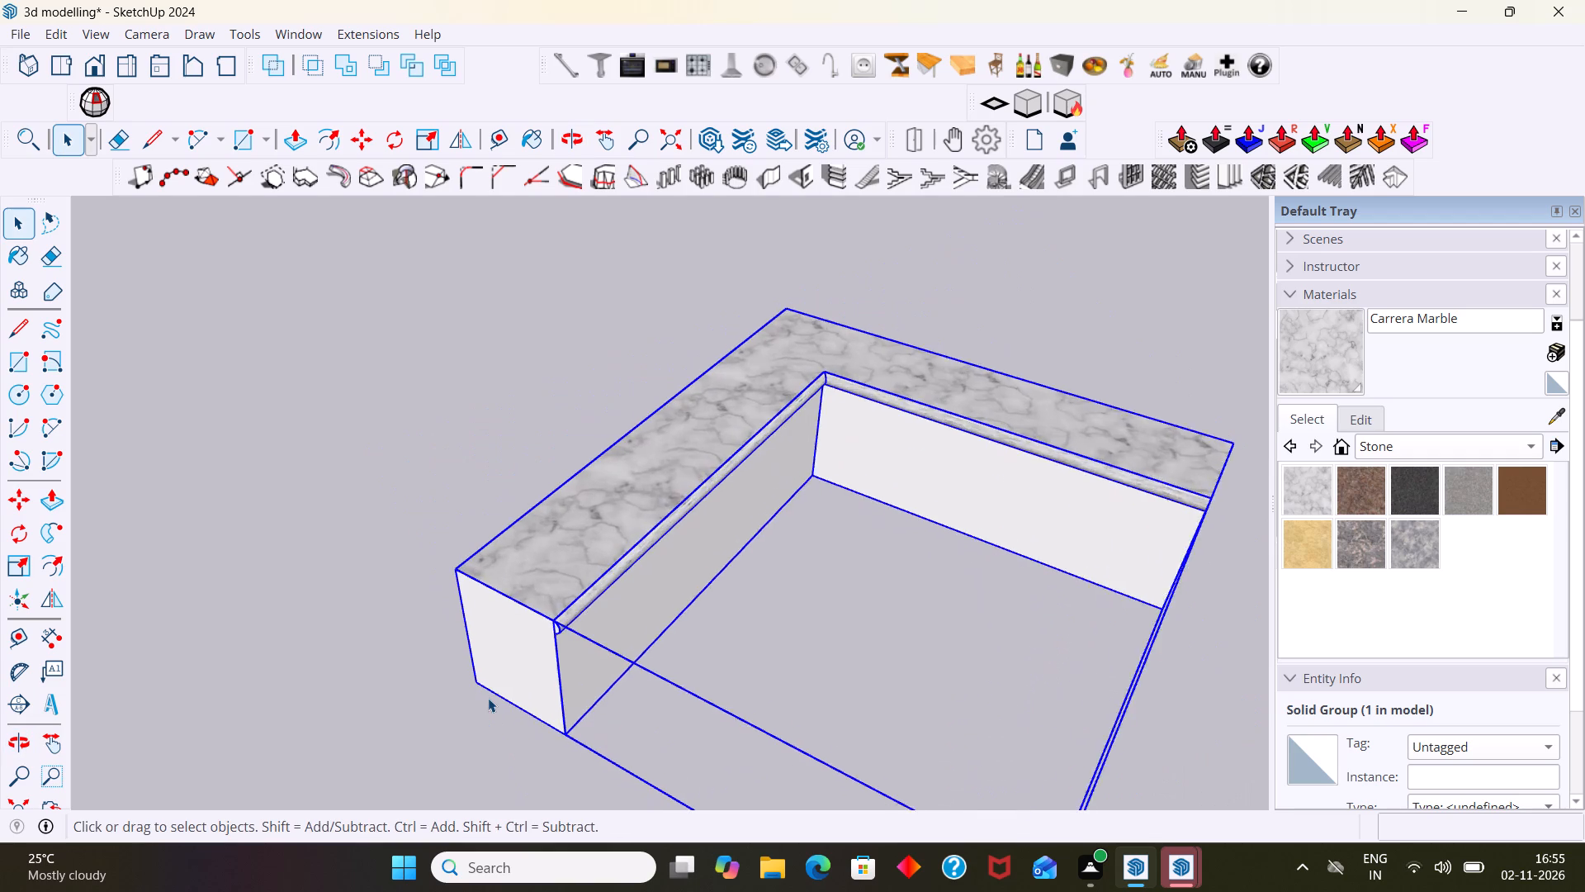
scroll(488, 698, up, 6)
scroll(549, 658, up, 4)
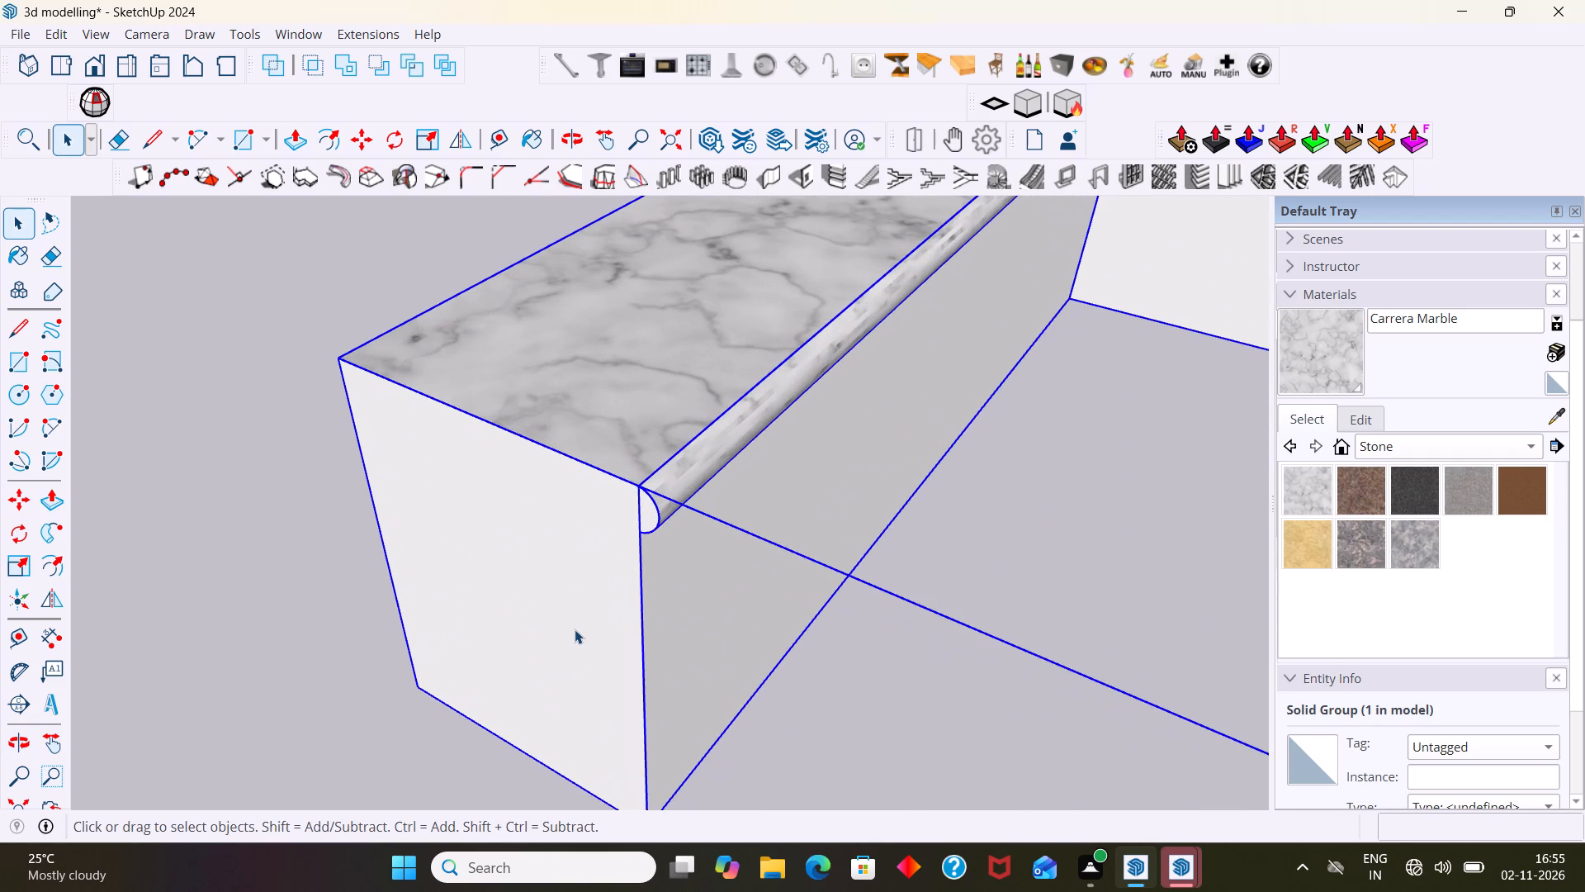
triple_click(575, 629)
click(581, 633)
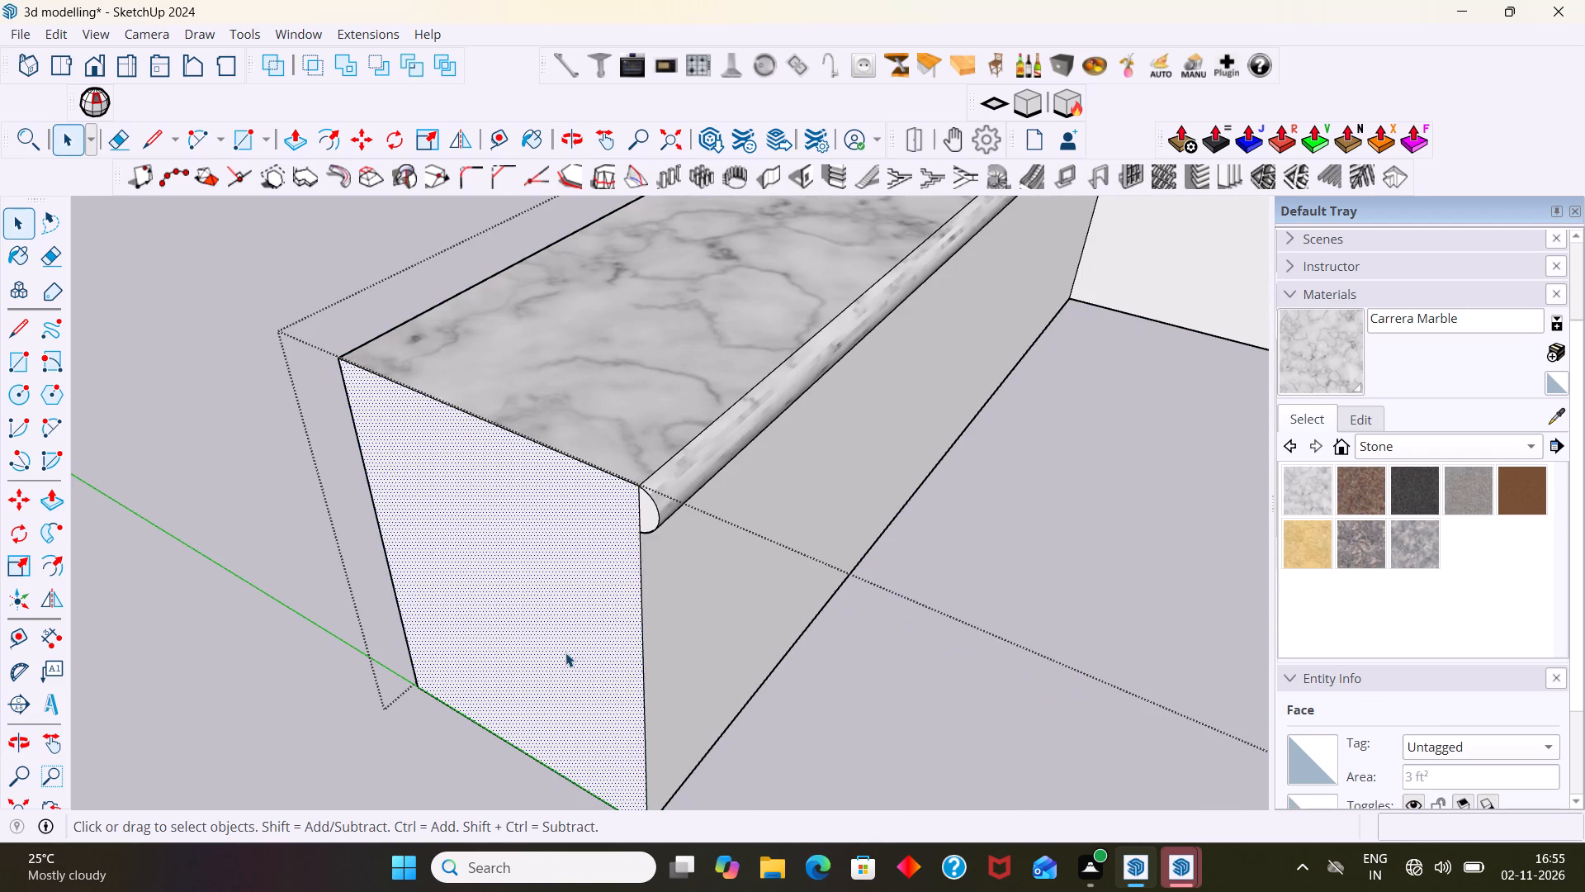
middle_drag(572, 648, 393, 675)
key(p)
click(463, 643)
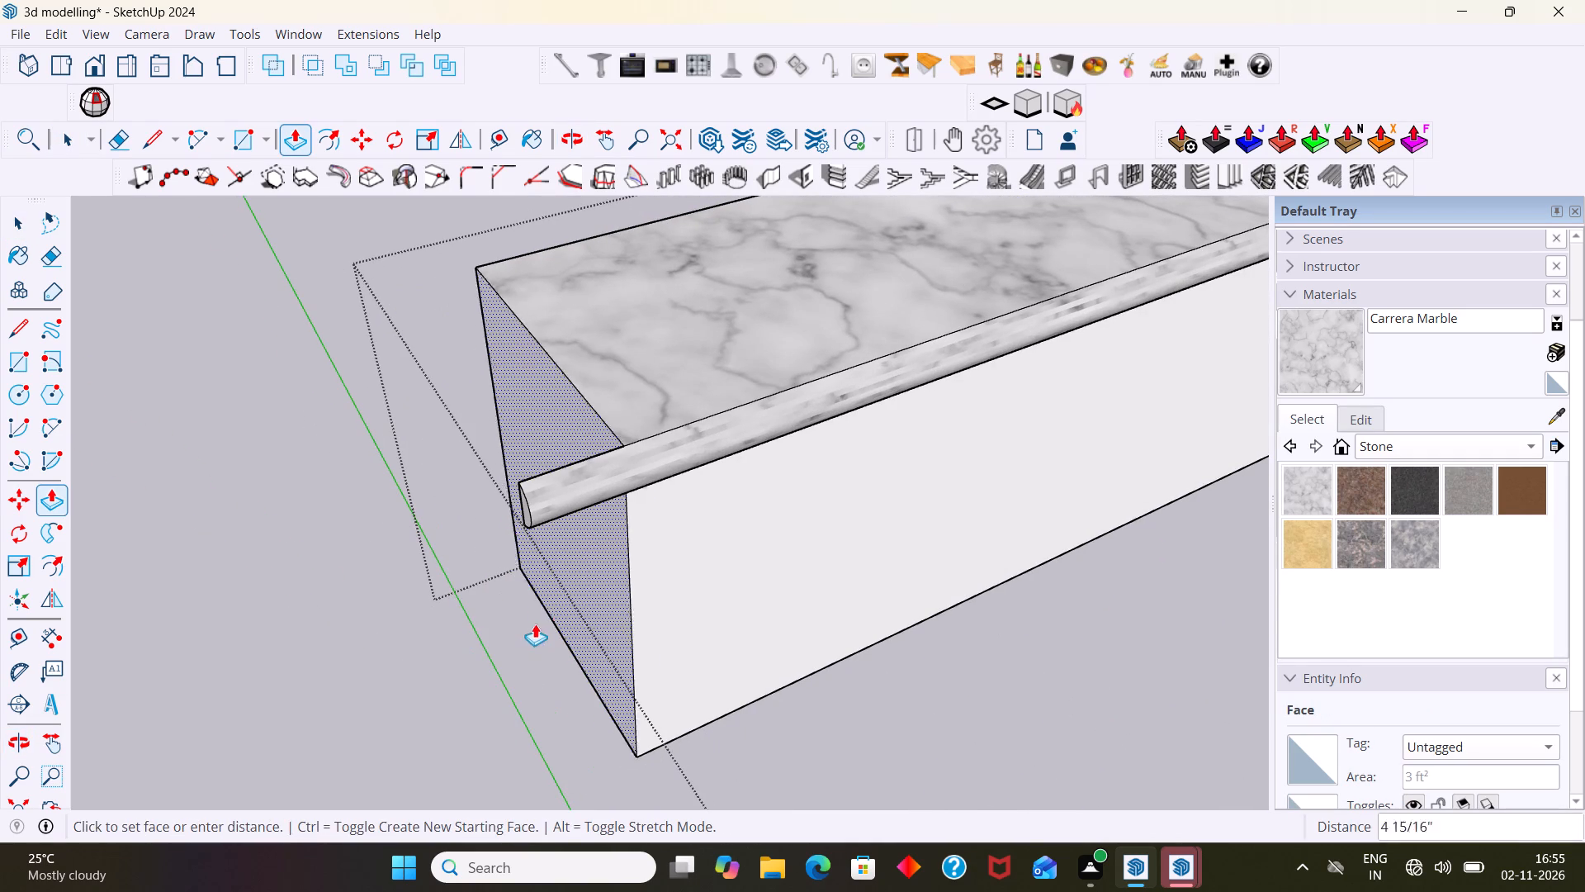
scroll(680, 559, down, 10)
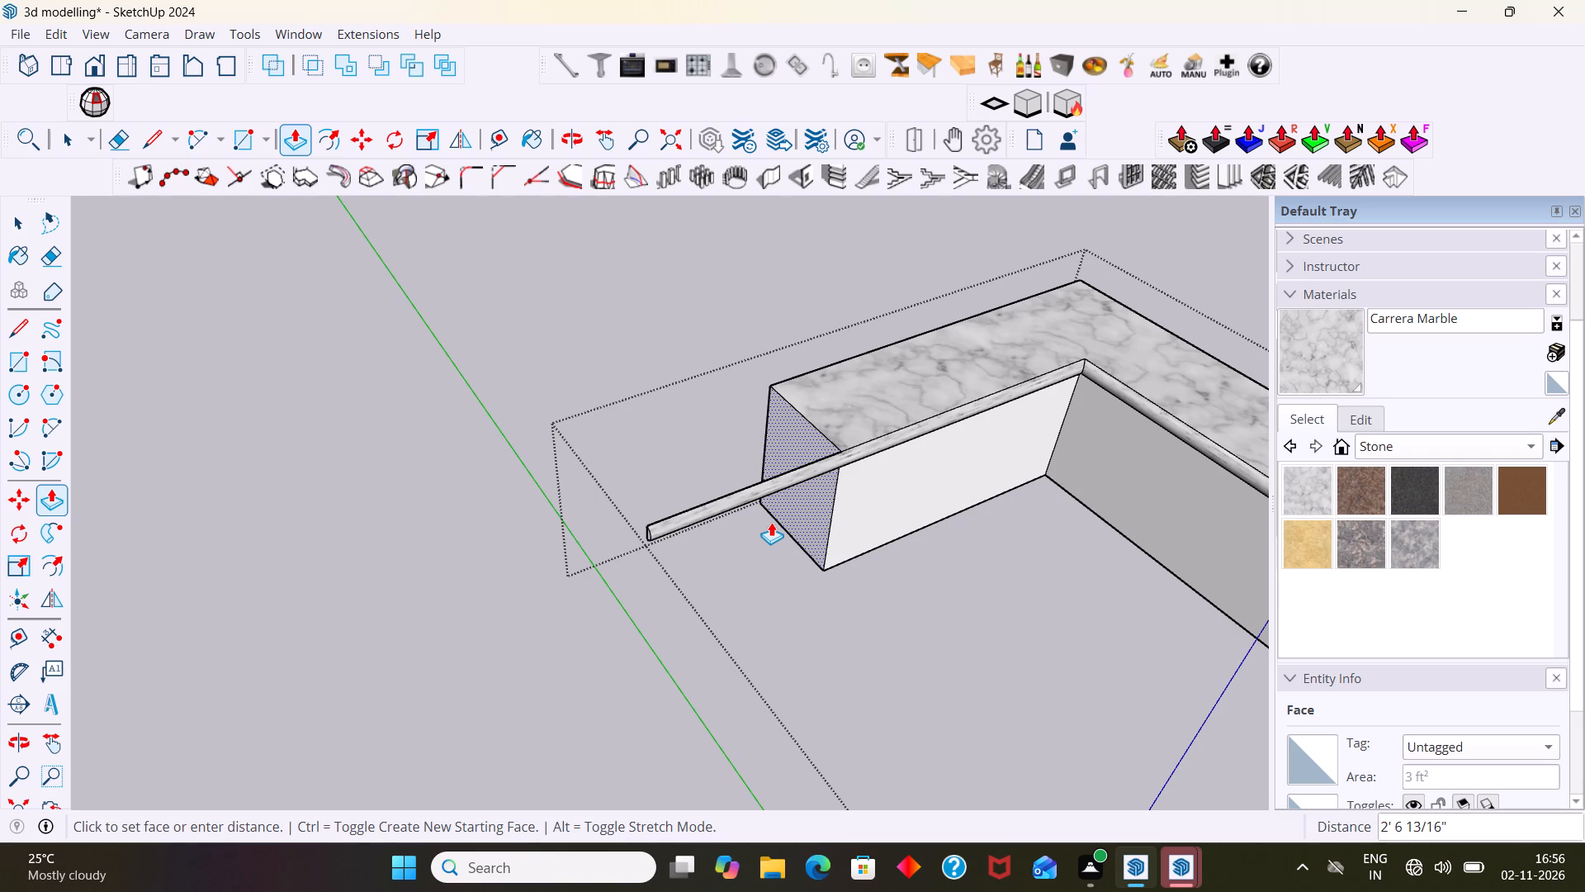
click(771, 522)
middle_drag(650, 547, 859, 524)
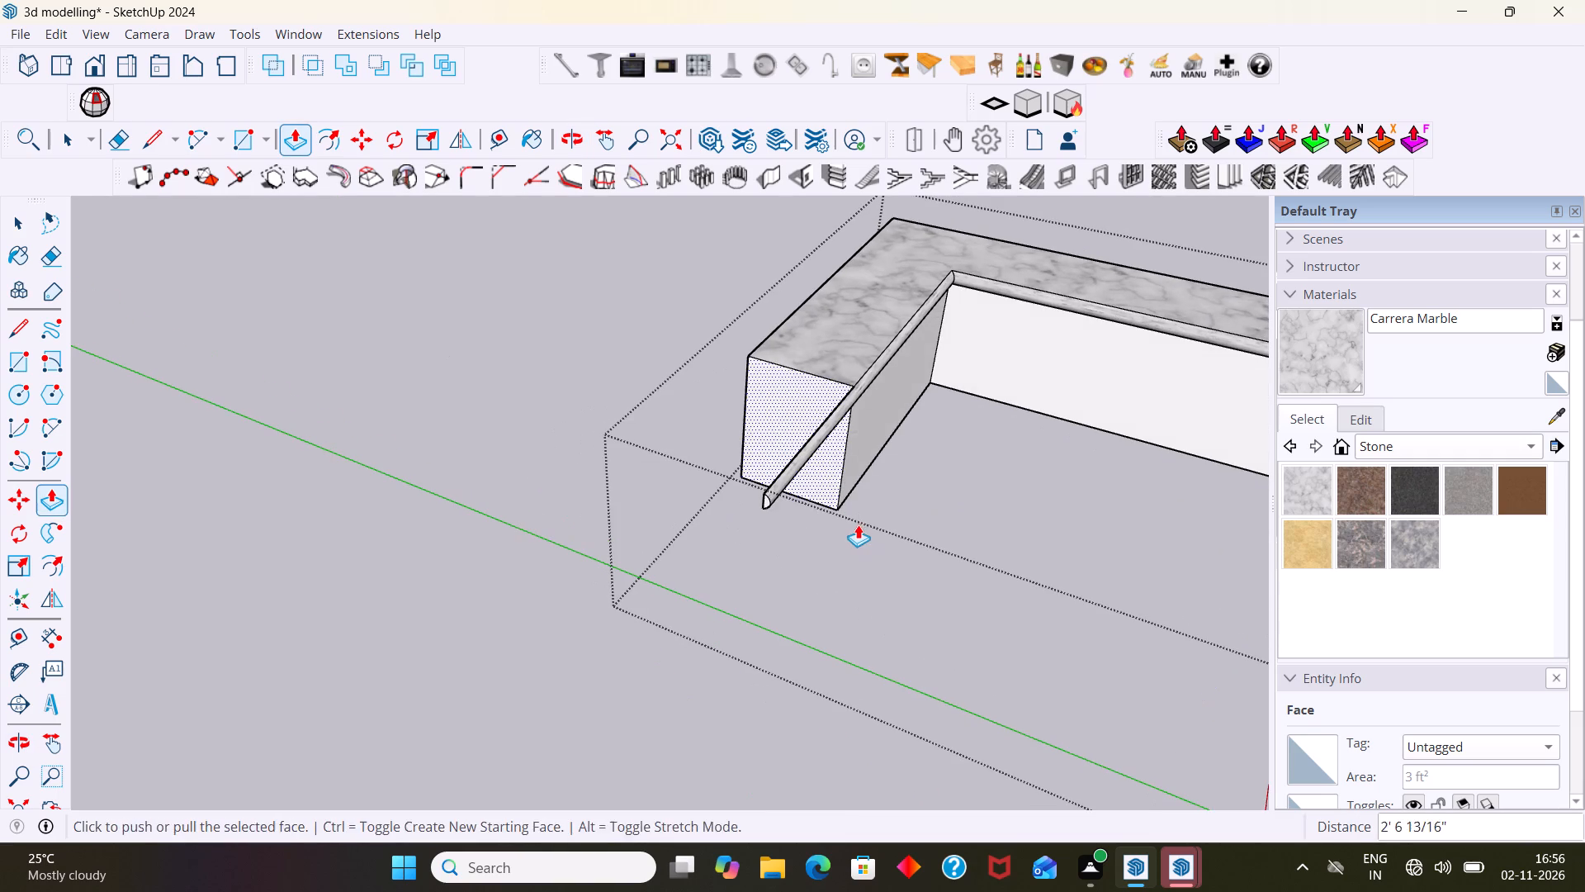
drag(854, 524, 863, 518)
key(space)
key(ctrl+z)
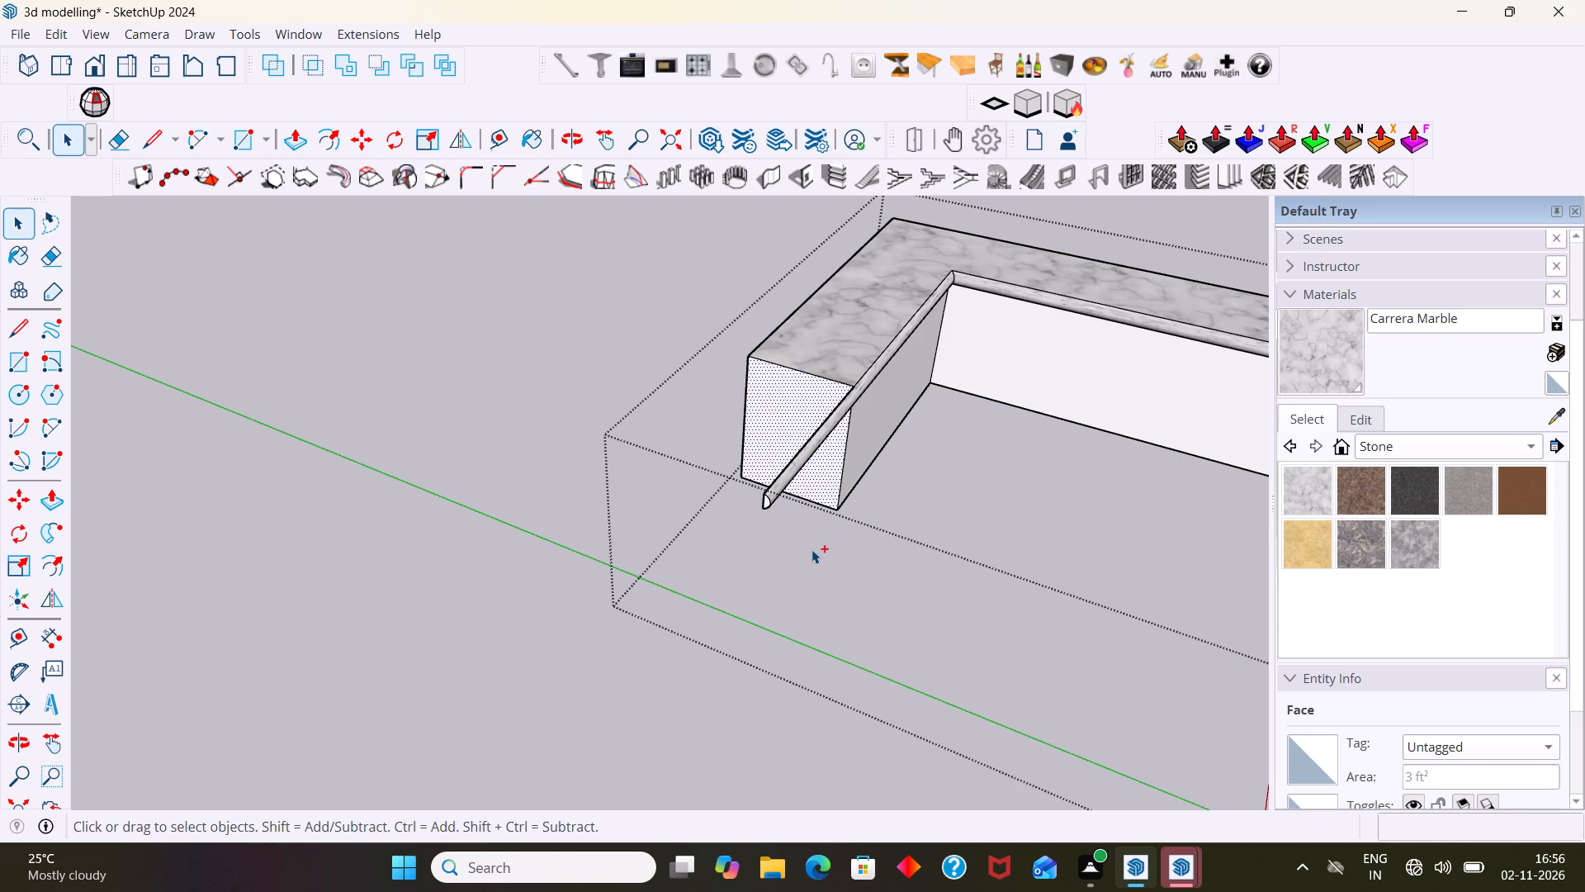
click(811, 548)
click(592, 437)
Push the protruding end of the half-round edging back 2' 6 13/16", flush with the shortened leg's end face.
scroll(747, 527, up, 2)
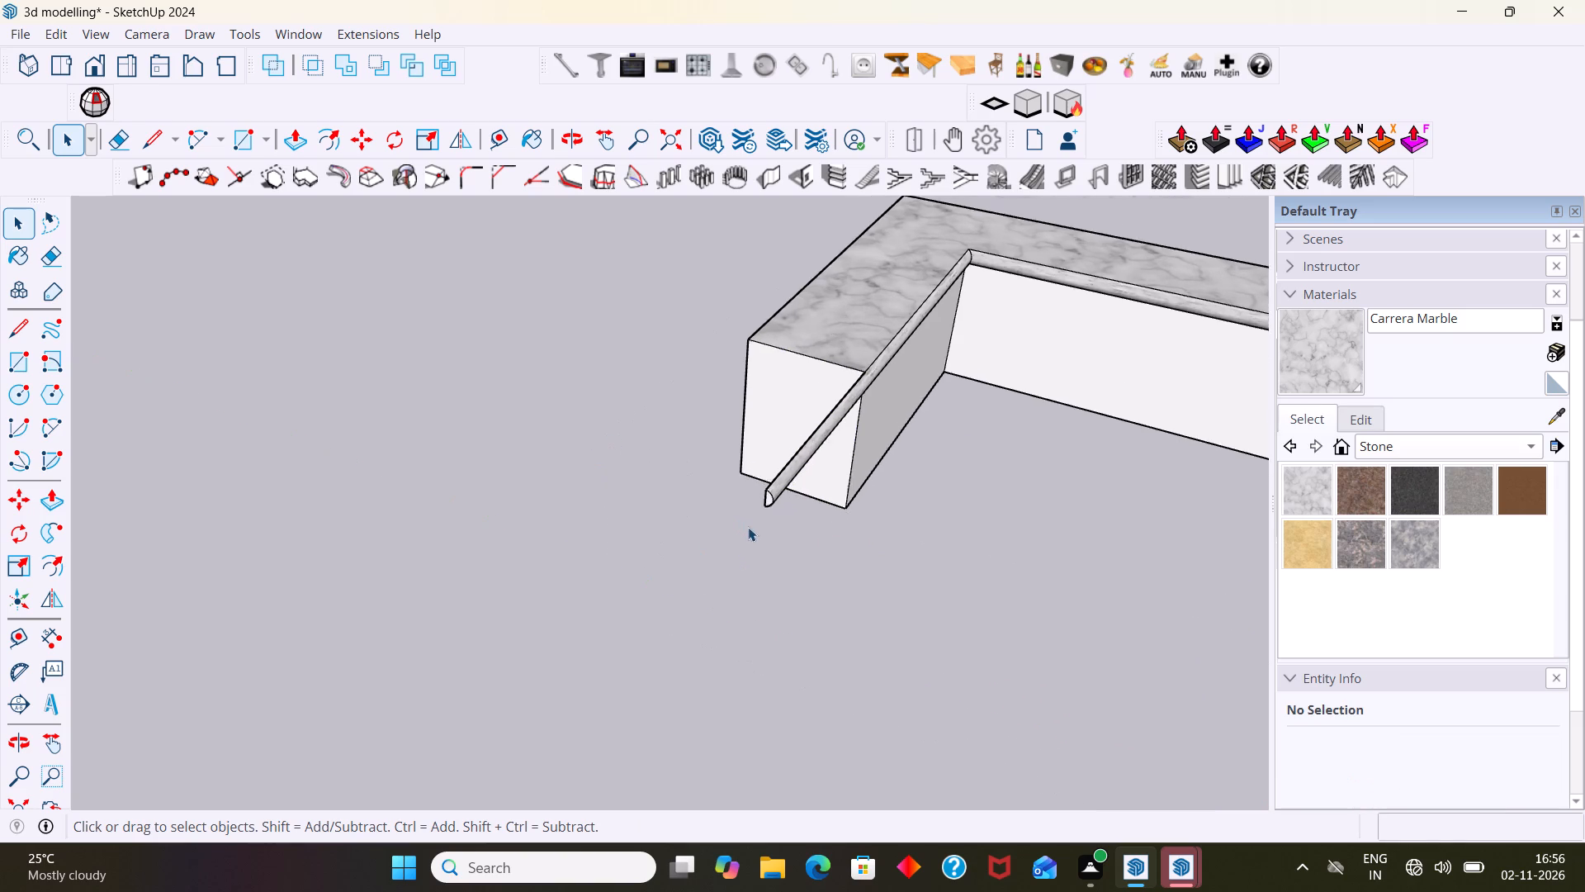
scroll(748, 527, up, 5)
click(769, 468)
double_click(769, 468)
click(772, 468)
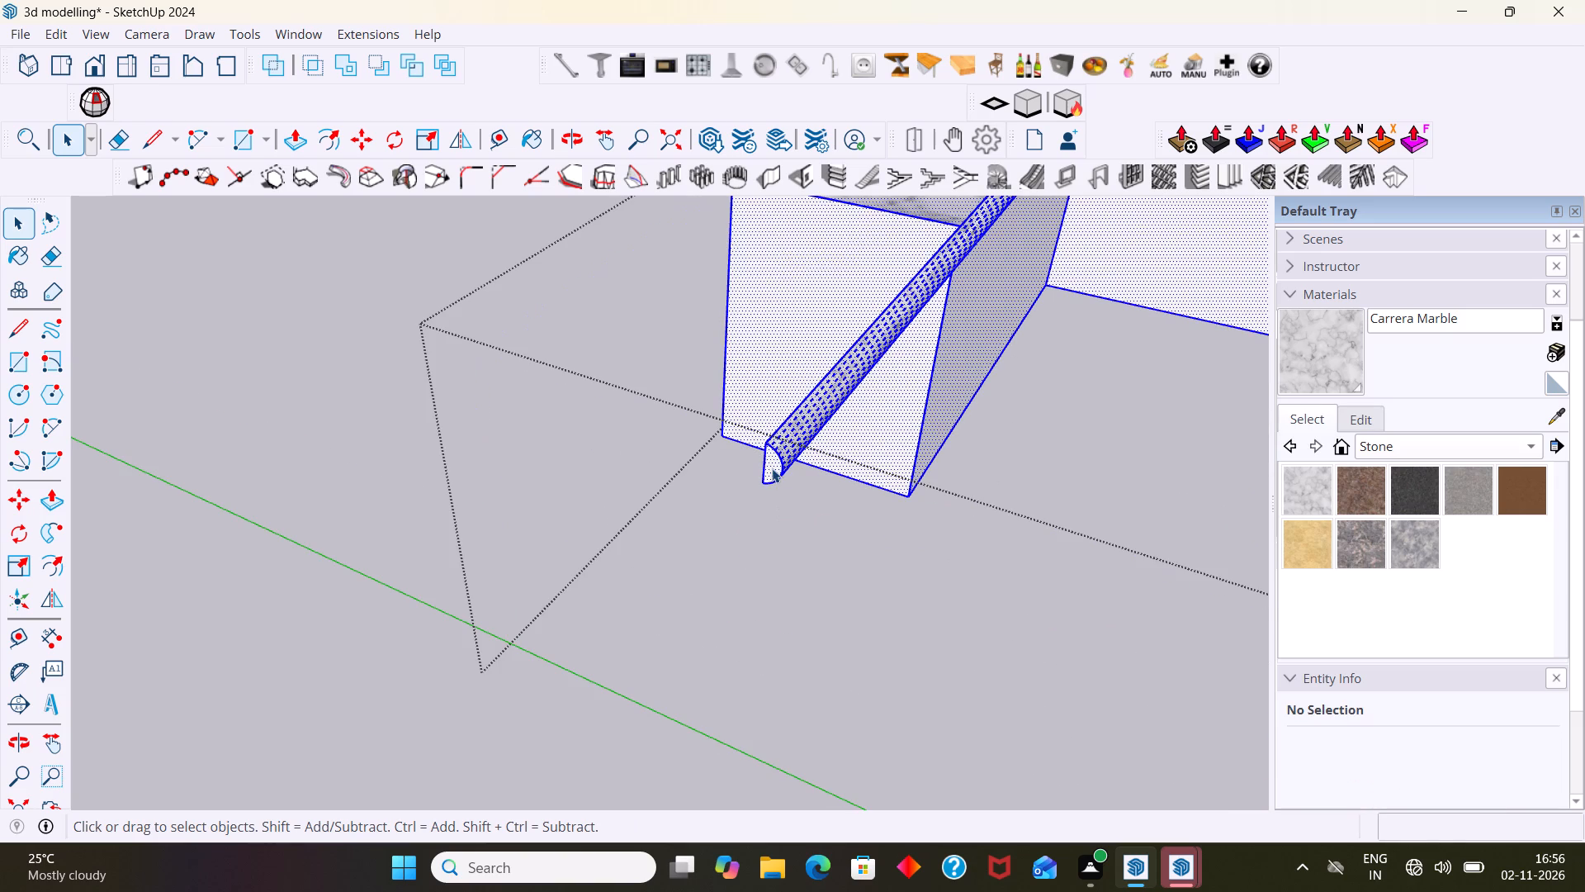
click(769, 472)
click(717, 492)
click(776, 470)
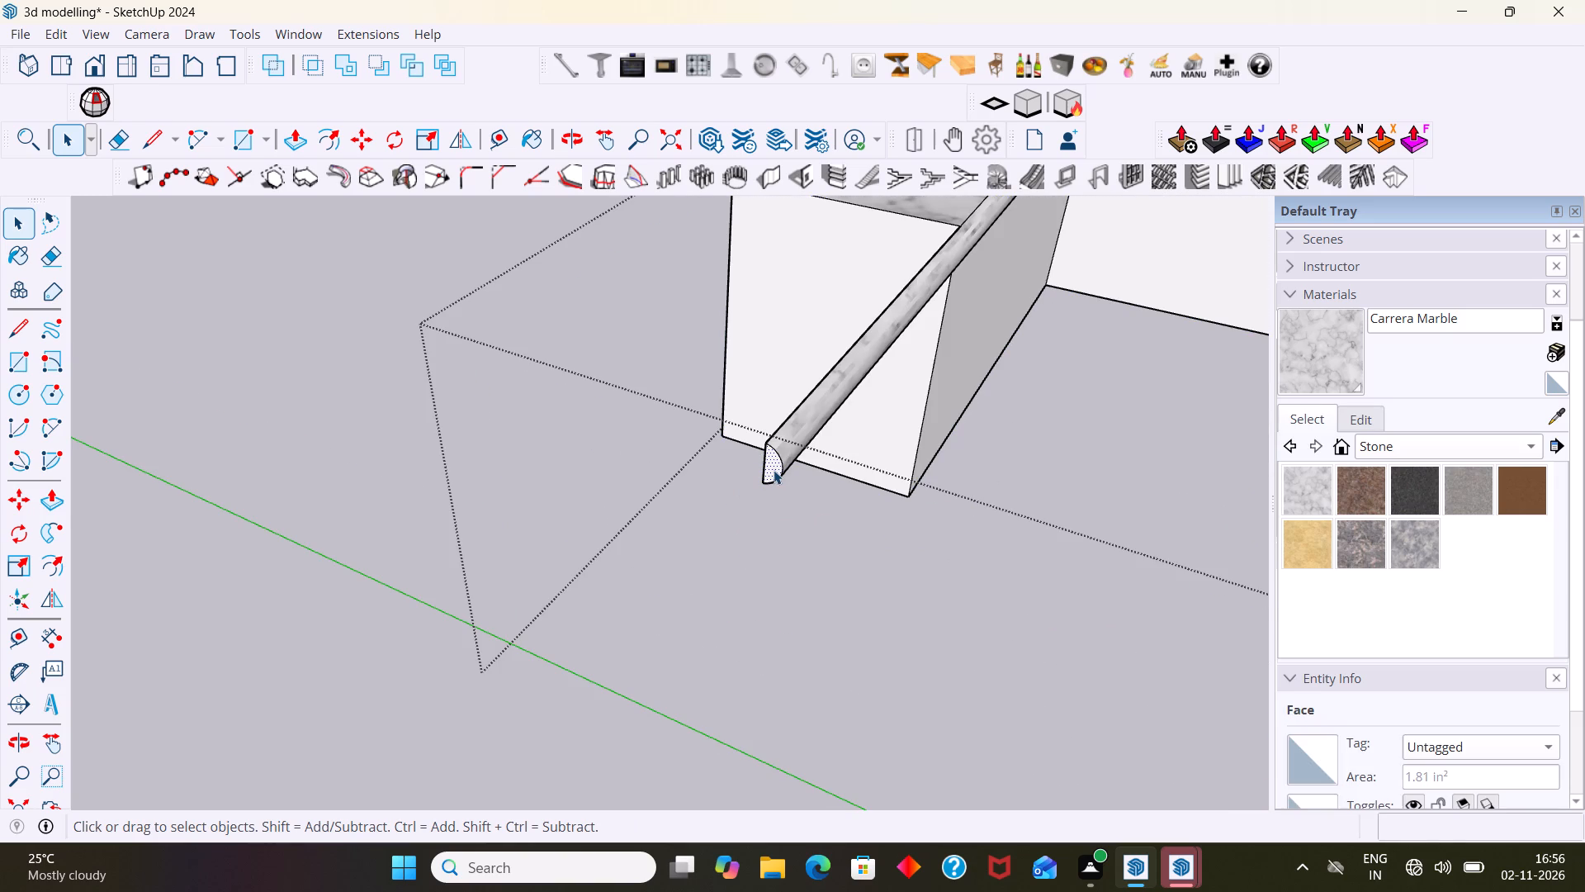
key(p)
click(774, 470)
scroll(833, 420, down, 5)
middle_drag(863, 406, 611, 510)
scroll(840, 463, up, 2)
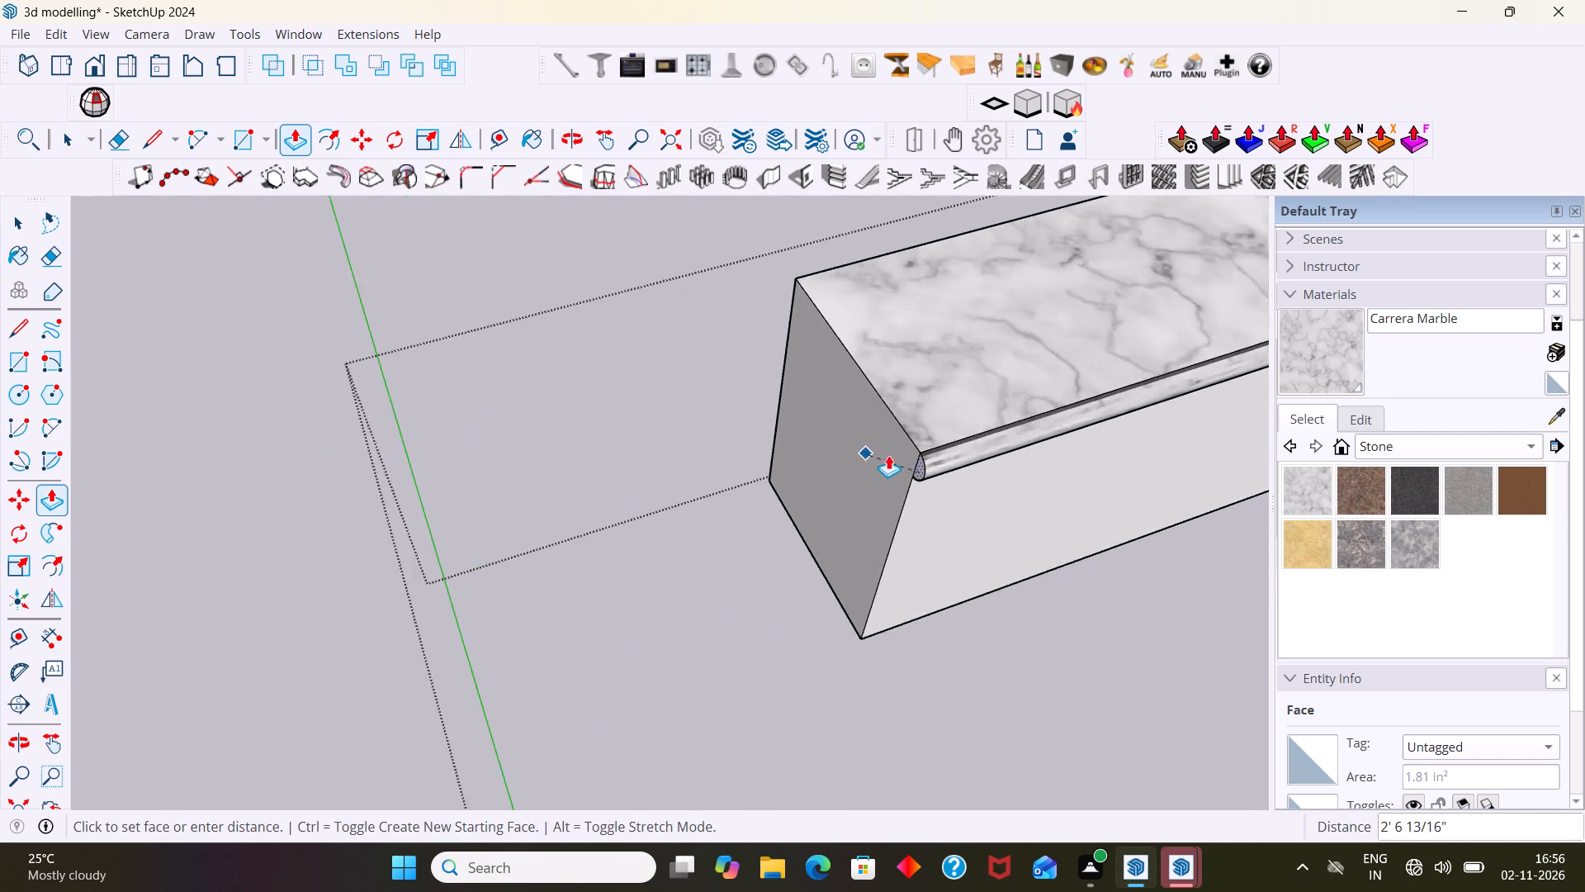
scroll(888, 455, up, 8)
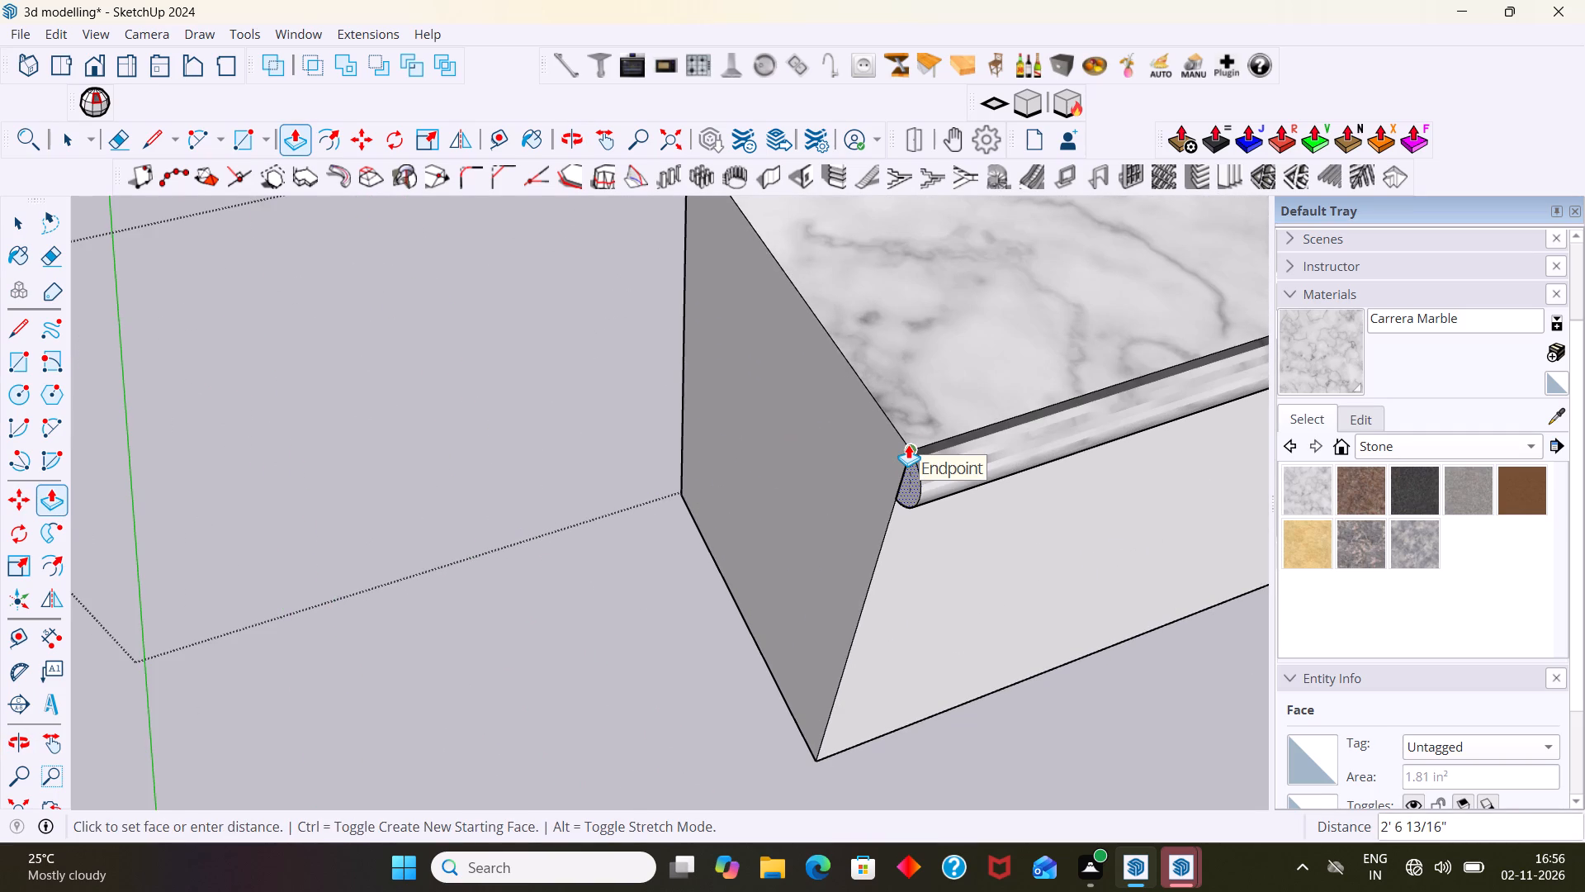
click(908, 444)
key(space)
scroll(812, 494, down, 12)
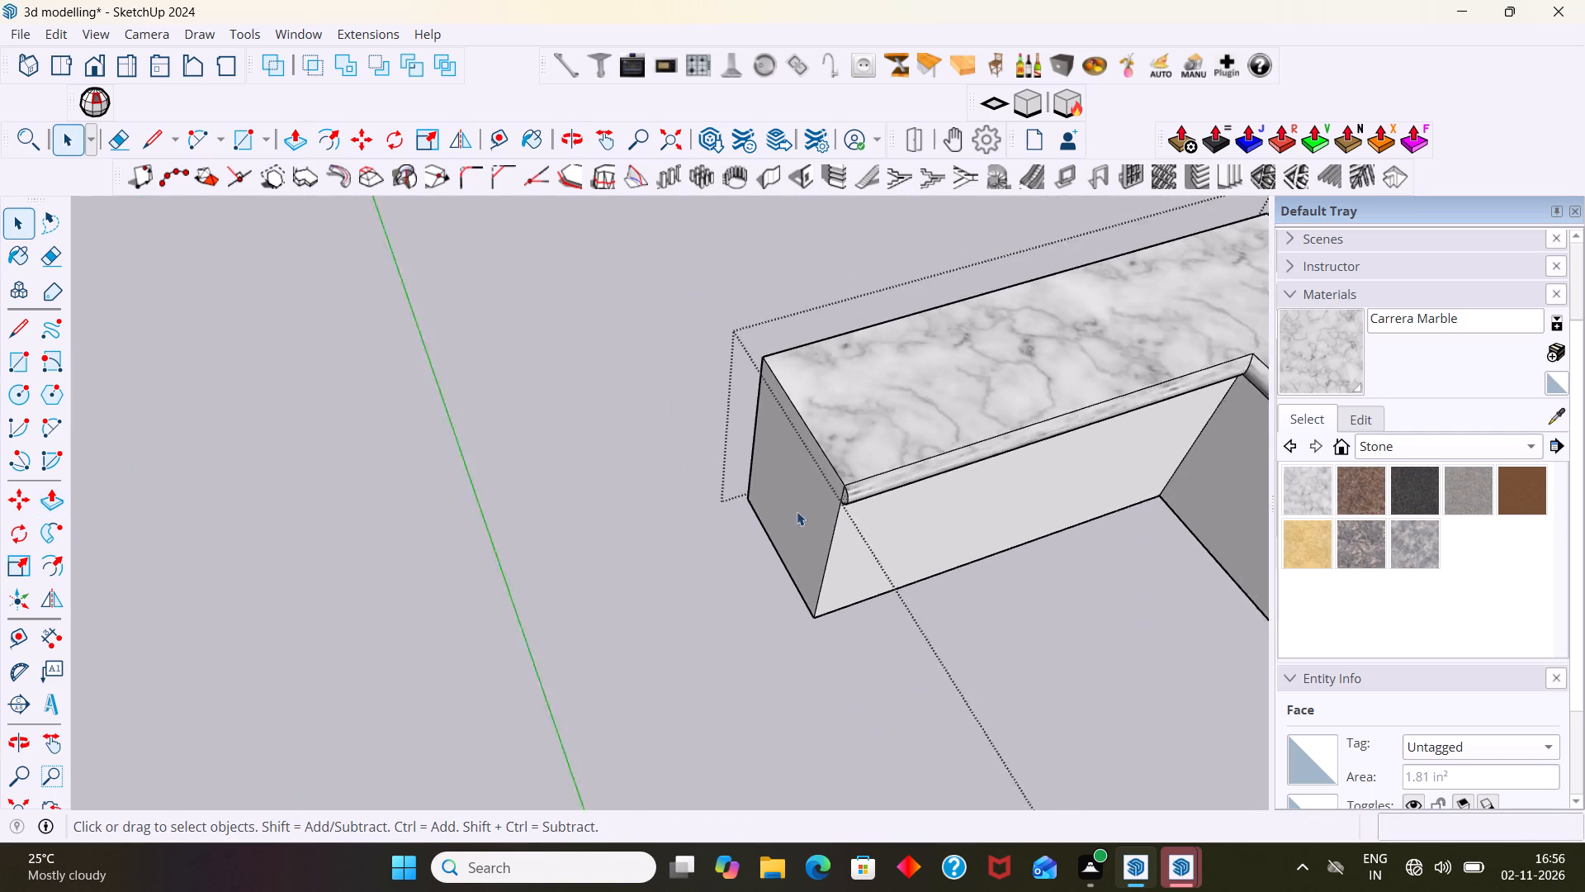
click(651, 556)
Reveal the rest of the house around the shortened counter.
scroll(662, 548, down, 2)
middle_drag(731, 567, 1009, 468)
scroll(896, 474, up, 8)
scroll(824, 491, down, 8)
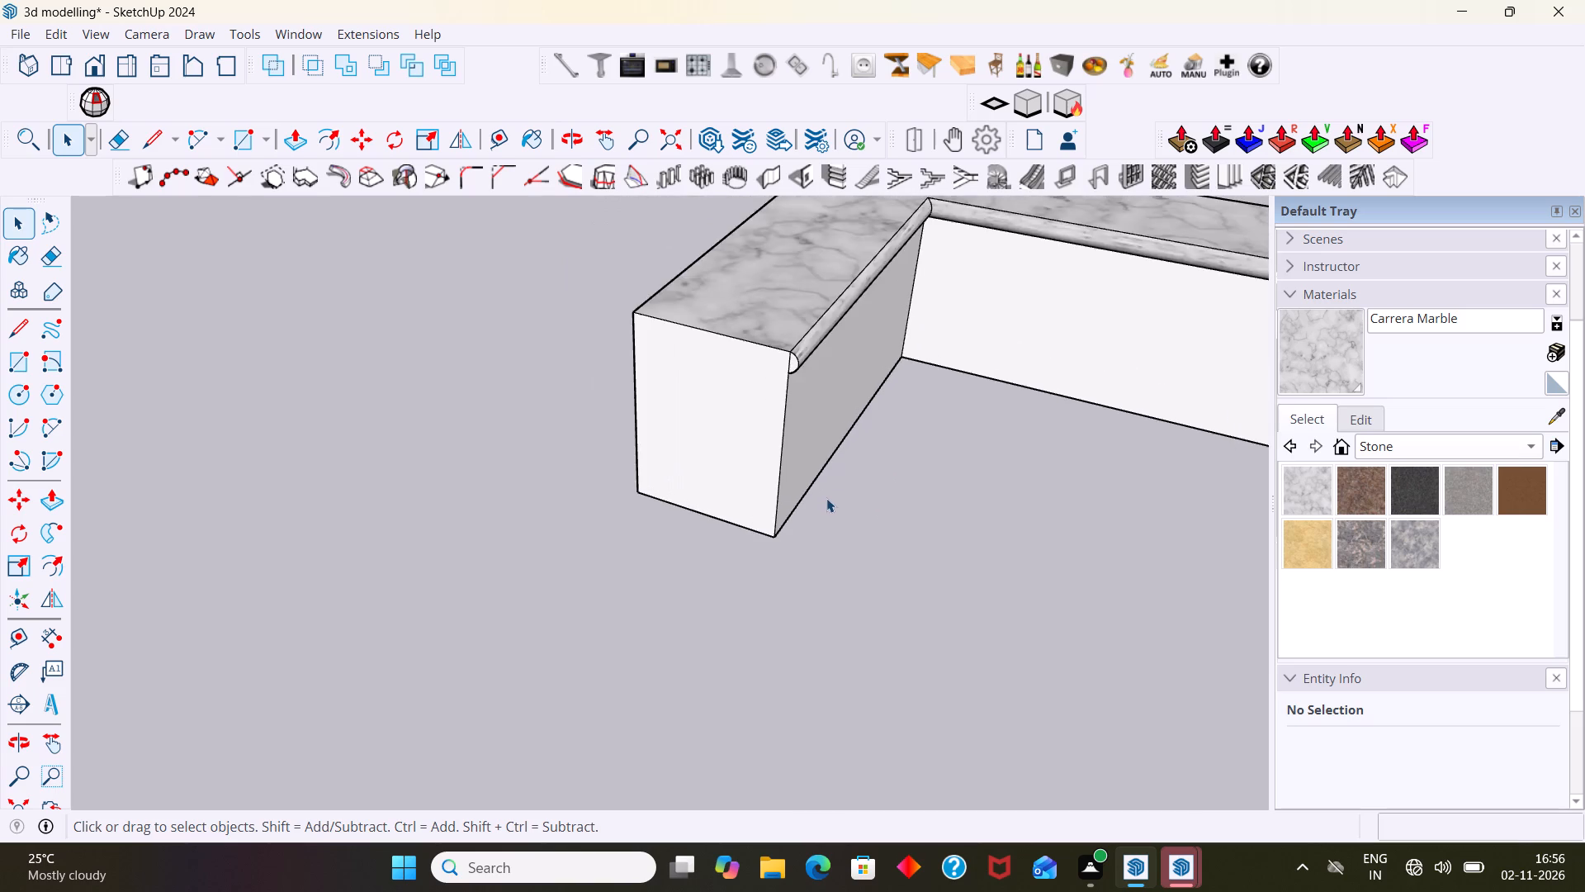
scroll(826, 498, down, 9)
middle_drag(818, 510, 522, 586)
scroll(642, 550, down, 12)
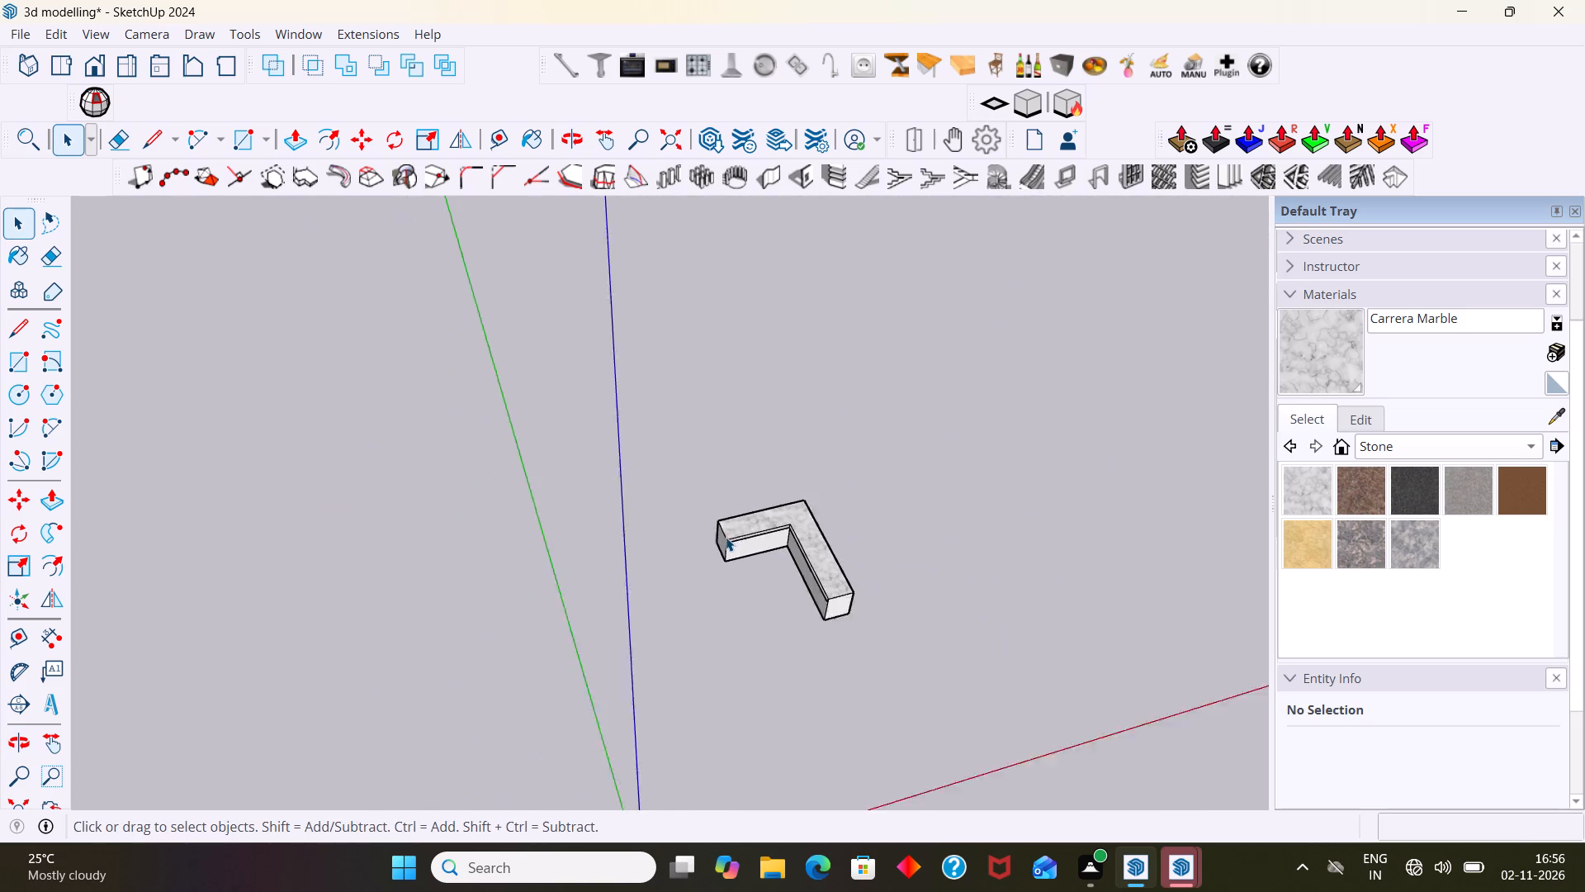
click(738, 529)
right_click(738, 529)
click(797, 595)
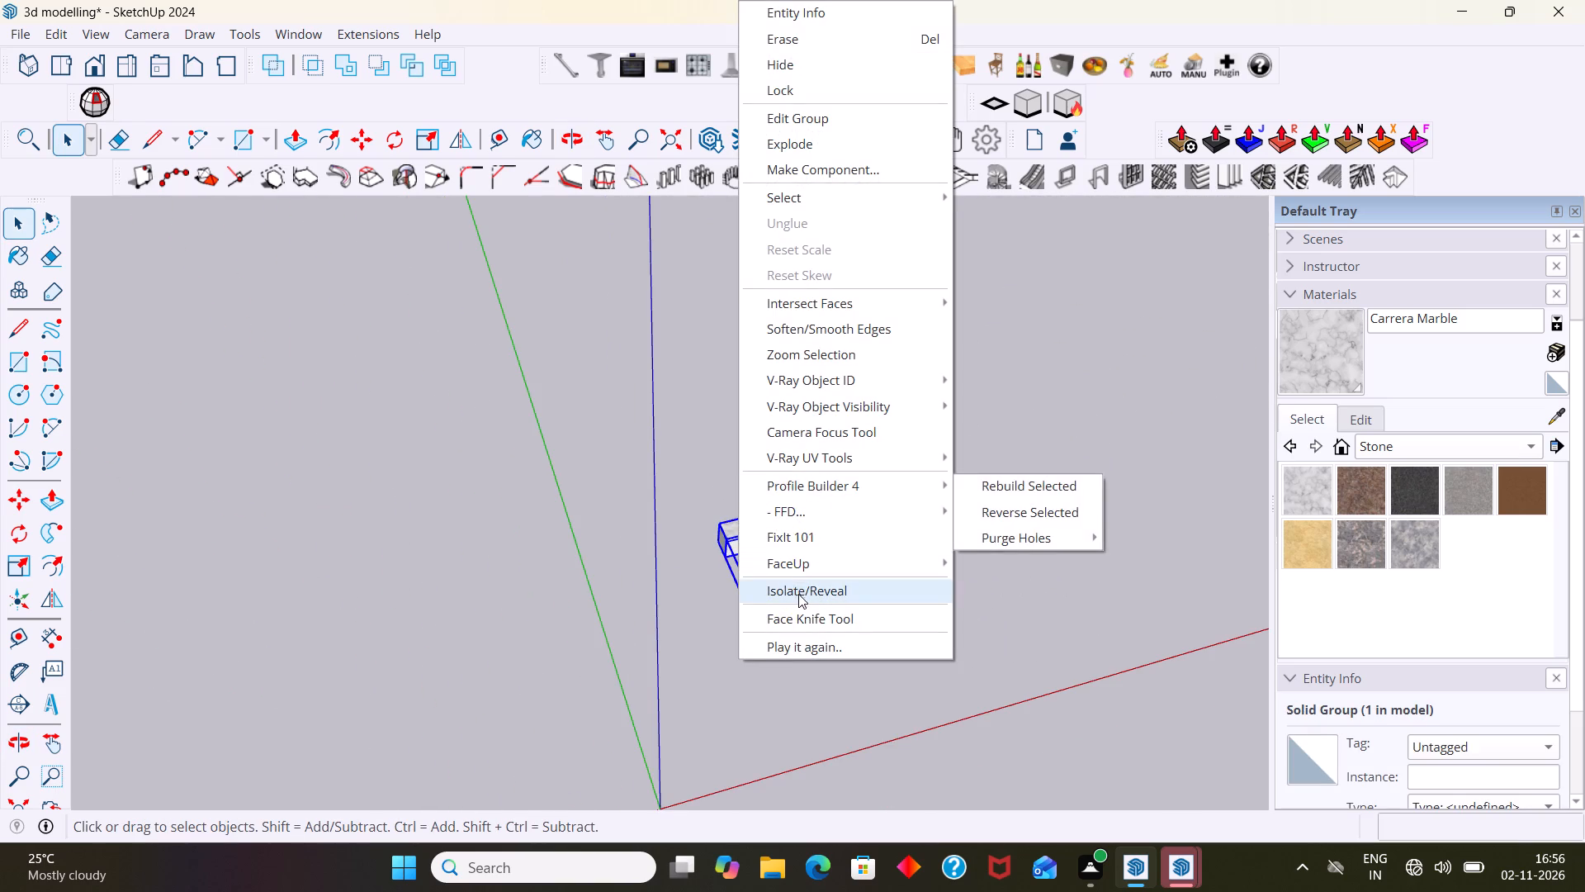
click(907, 497)
Examine the shortened counter leg and its edging end inside the kitchen.
scroll(788, 500, up, 3)
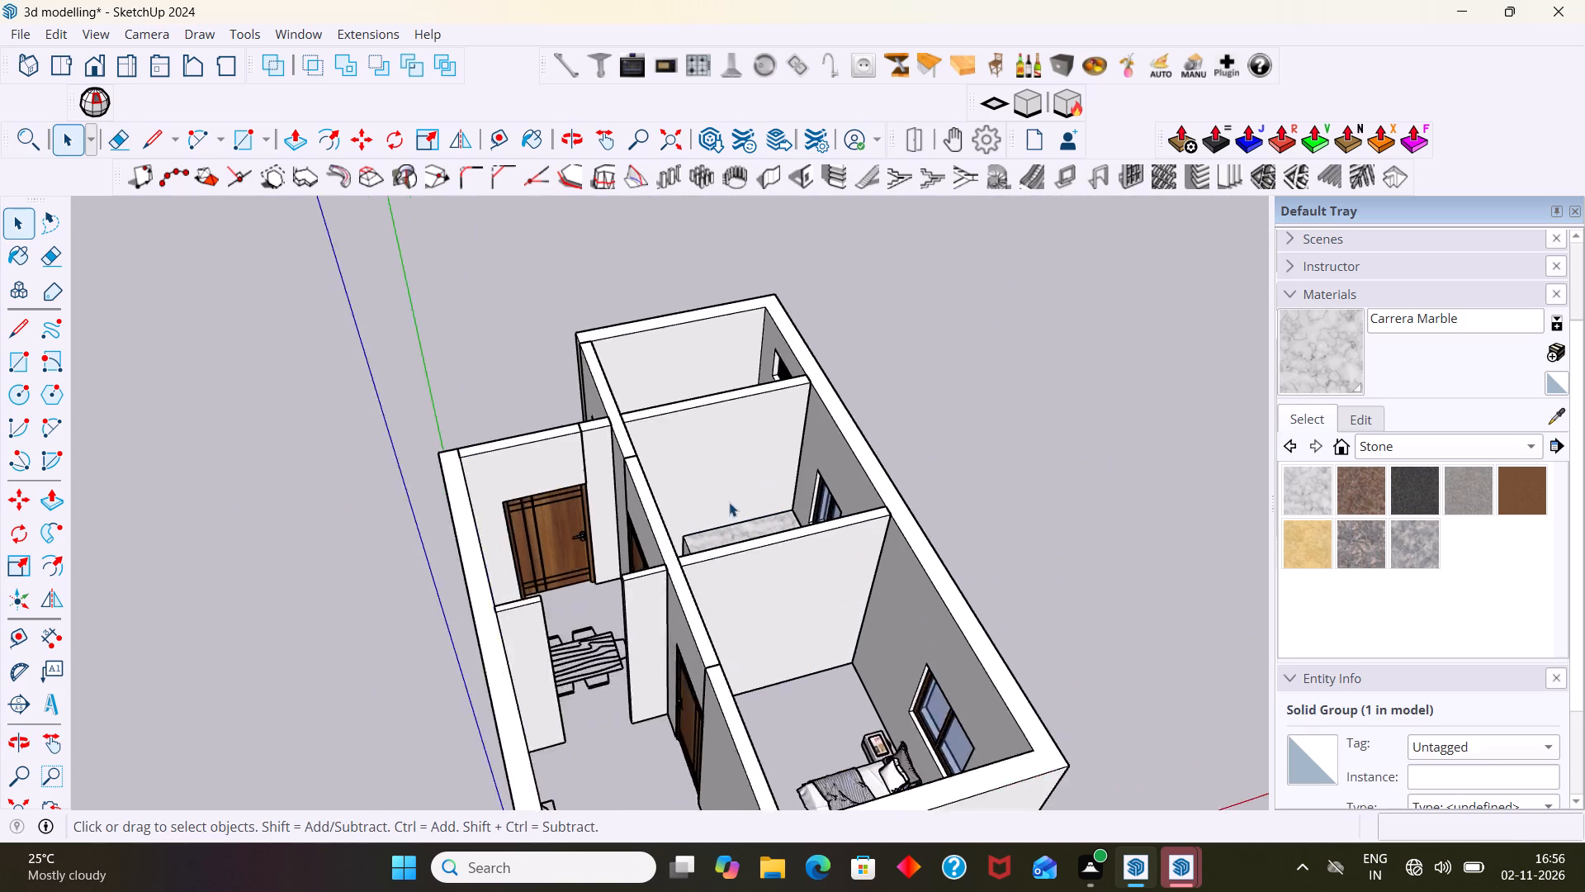
scroll(729, 502, up, 7)
middle_drag(723, 524, 727, 640)
scroll(695, 613, up, 7)
middle_drag(700, 600, 769, 498)
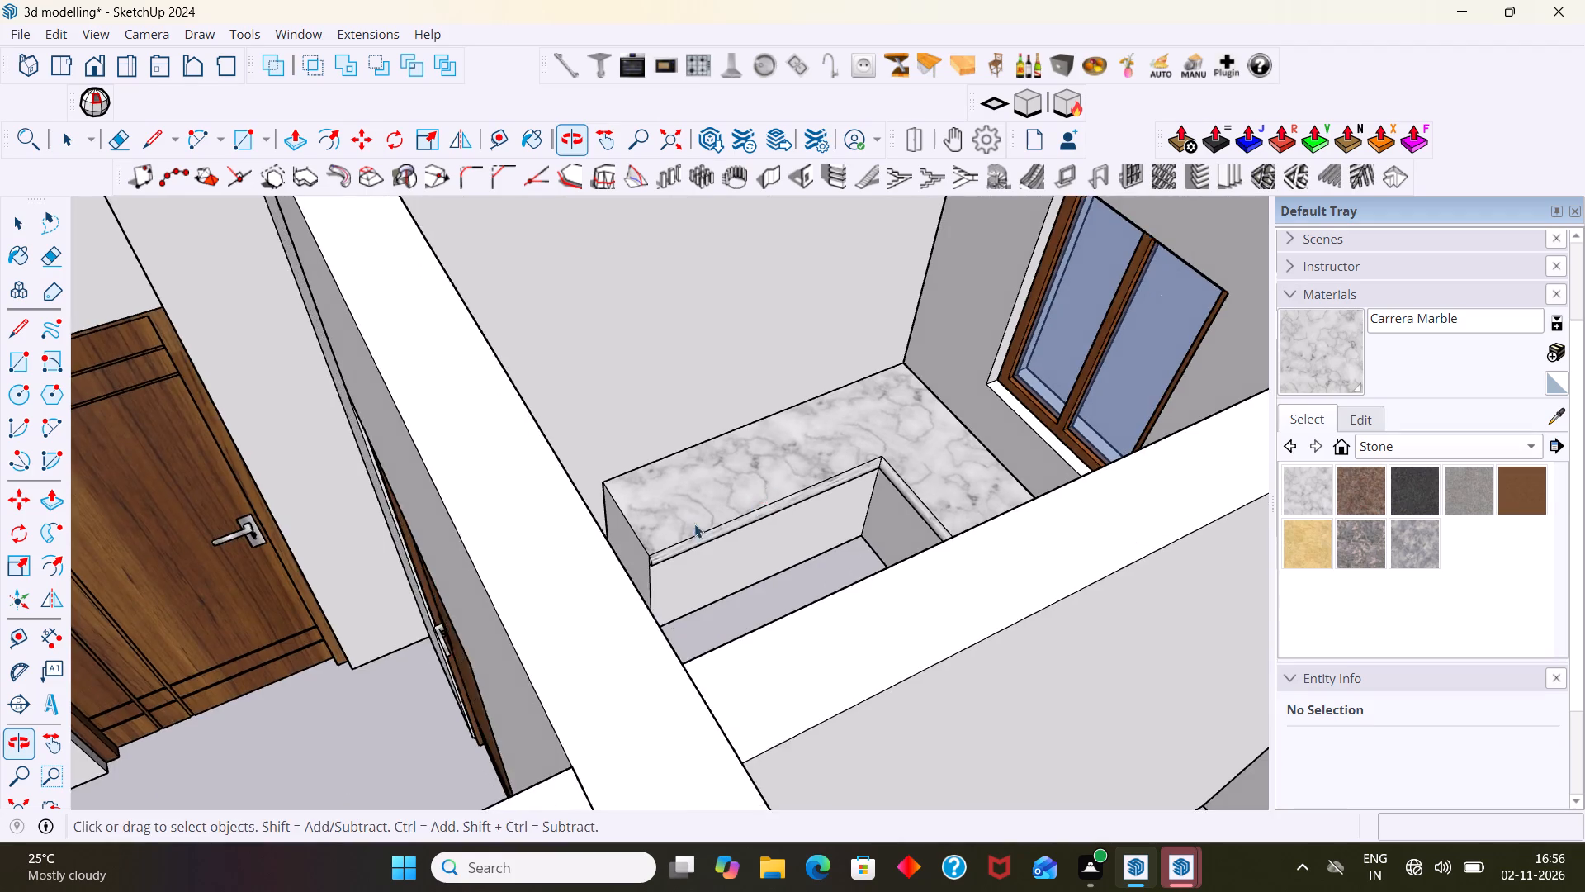
scroll(693, 524, up, 6)
middle_drag(647, 570, 666, 549)
scroll(638, 556, up, 7)
middle_drag(637, 563, 793, 513)
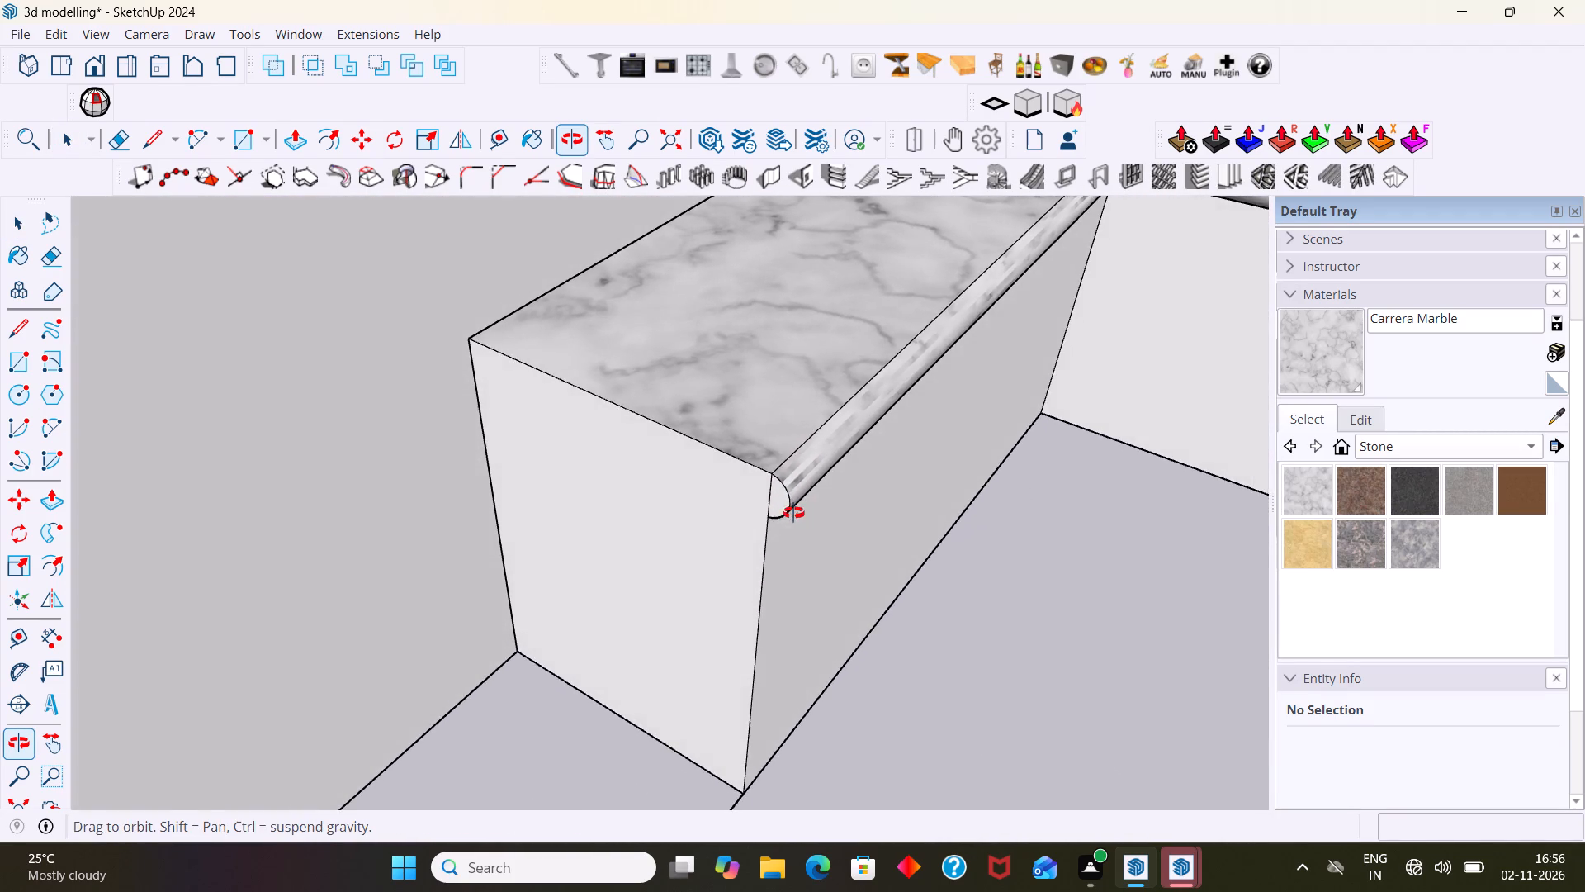
middle_drag(793, 513, 794, 513)
scroll(783, 505, down, 3)
scroll(788, 499, down, 20)
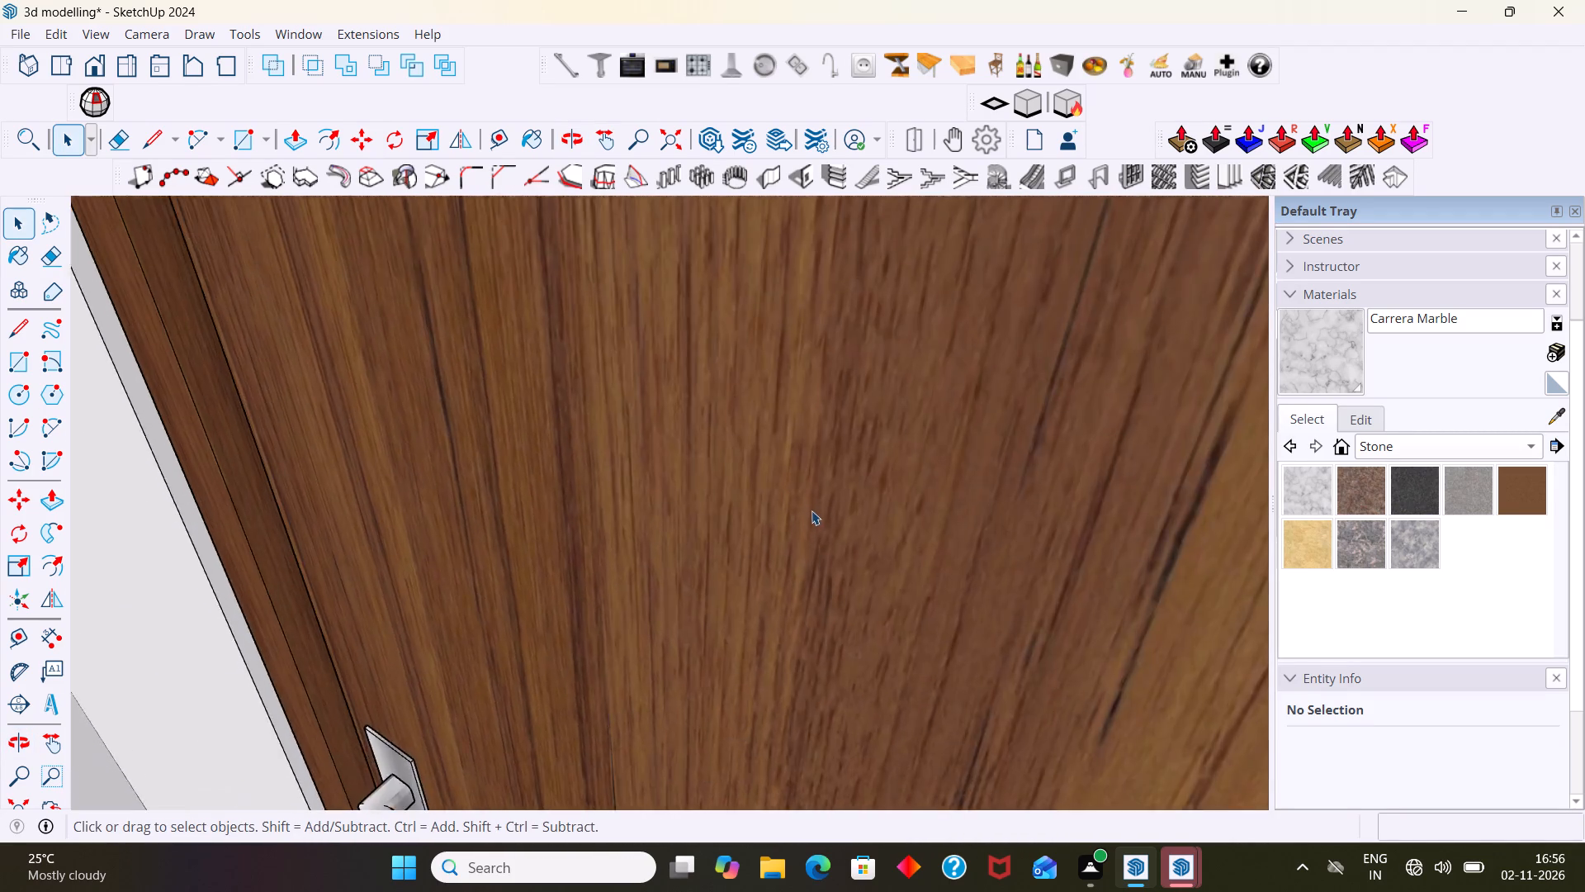
scroll(811, 510, down, 20)
scroll(811, 510, down, 16)
Place the M60 sink component with its tap on the marble countertop, at the free end of the shortened leg.
middle_drag(854, 521, 732, 633)
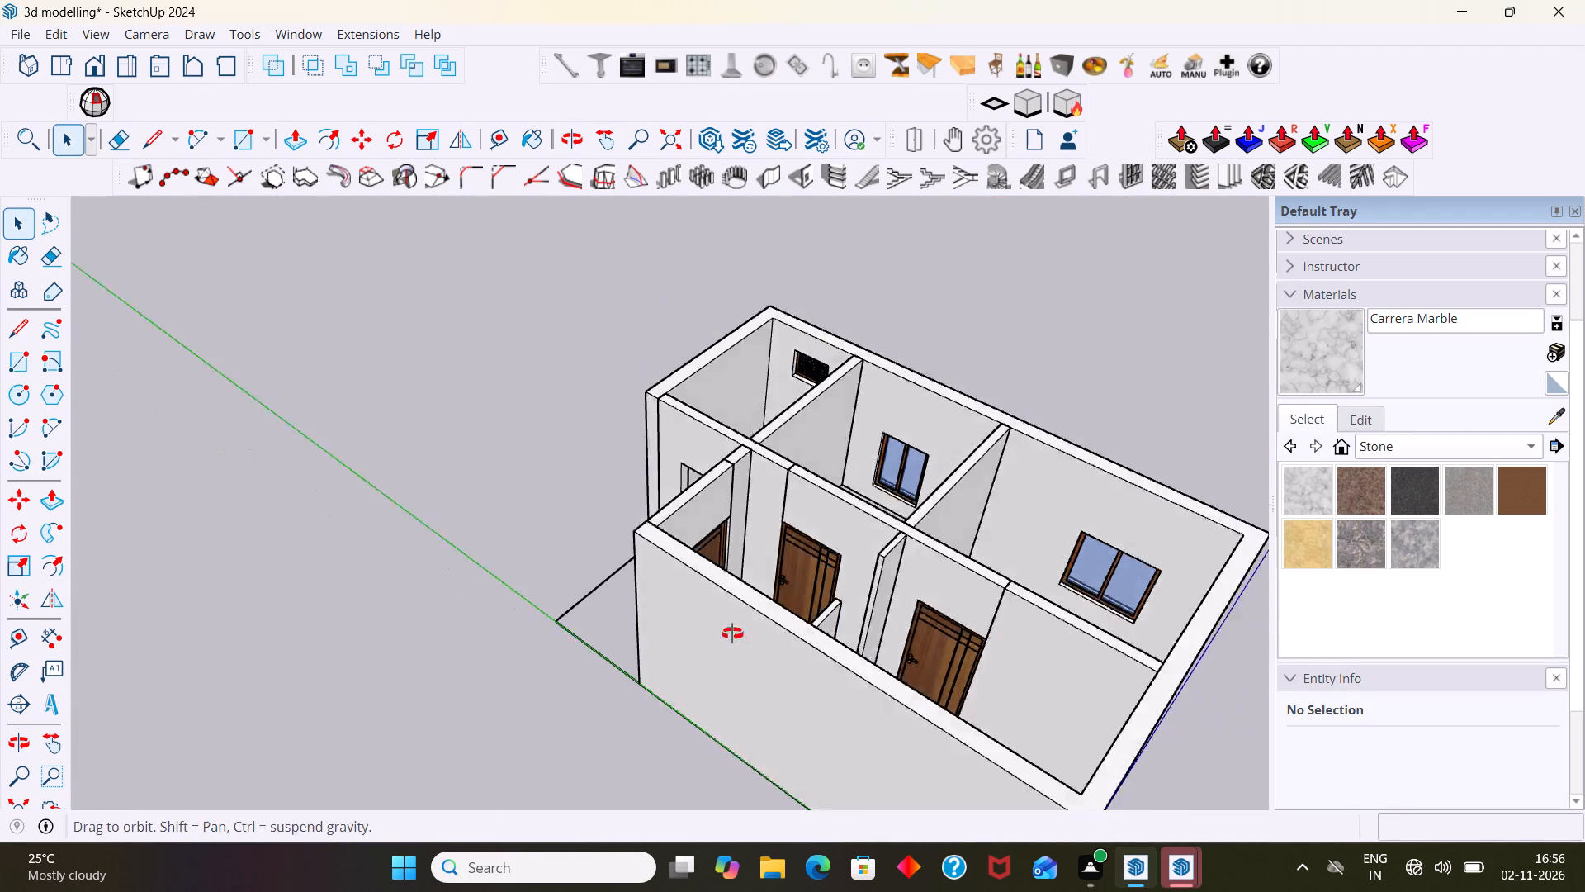
middle_drag(732, 633, 750, 613)
scroll(900, 518, up, 13)
middle_drag(822, 573, 691, 565)
scroll(697, 567, up, 4)
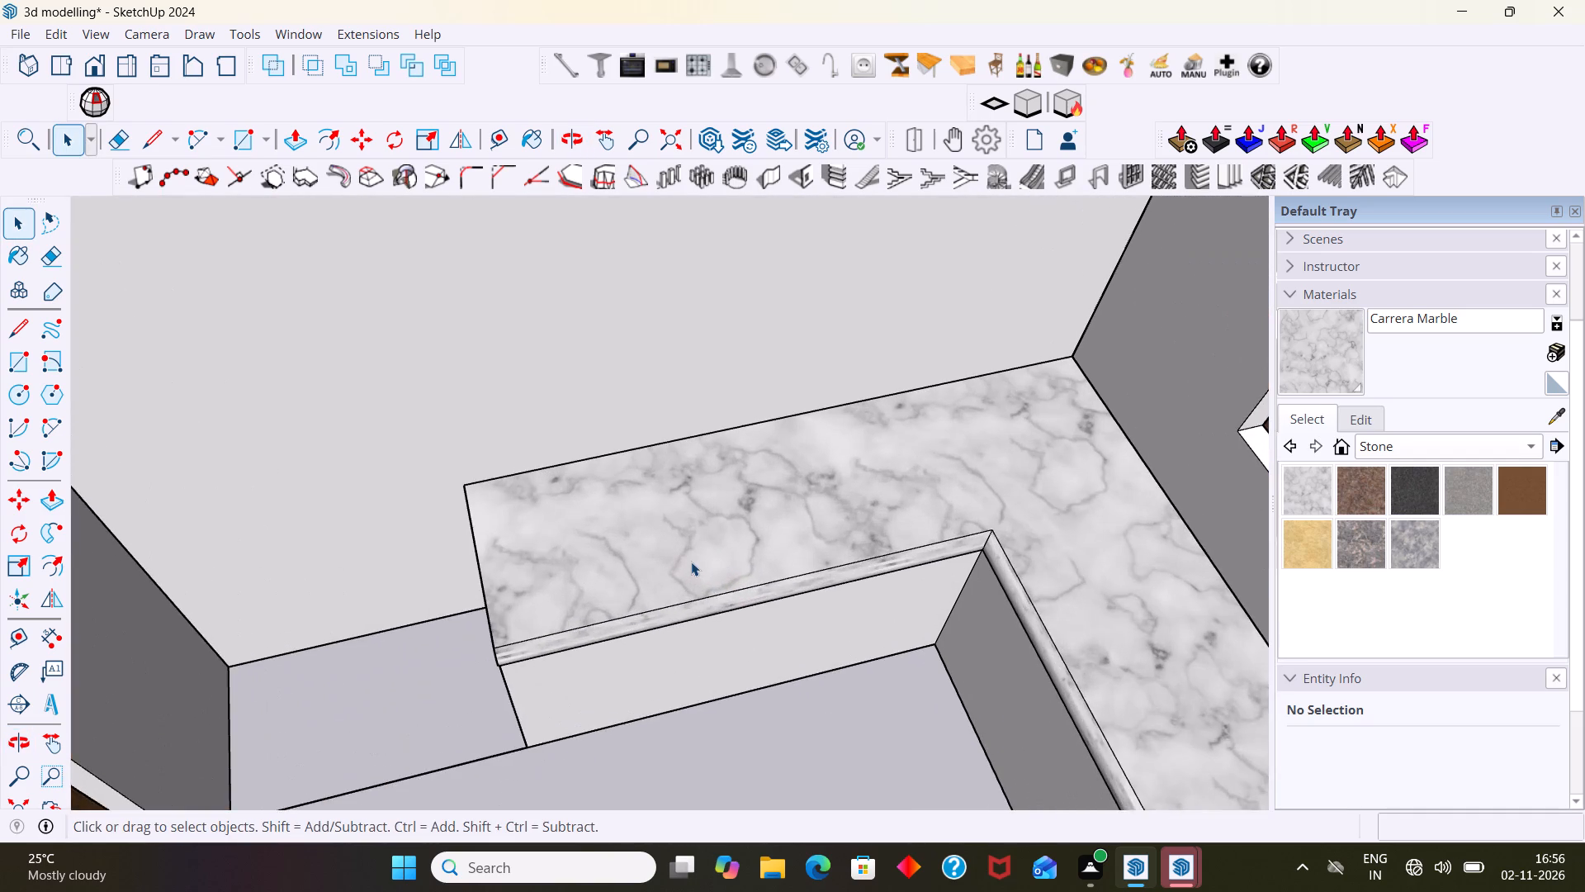
scroll(697, 557, up, 1)
middle_drag(697, 557, 617, 427)
scroll(617, 434, up, 3)
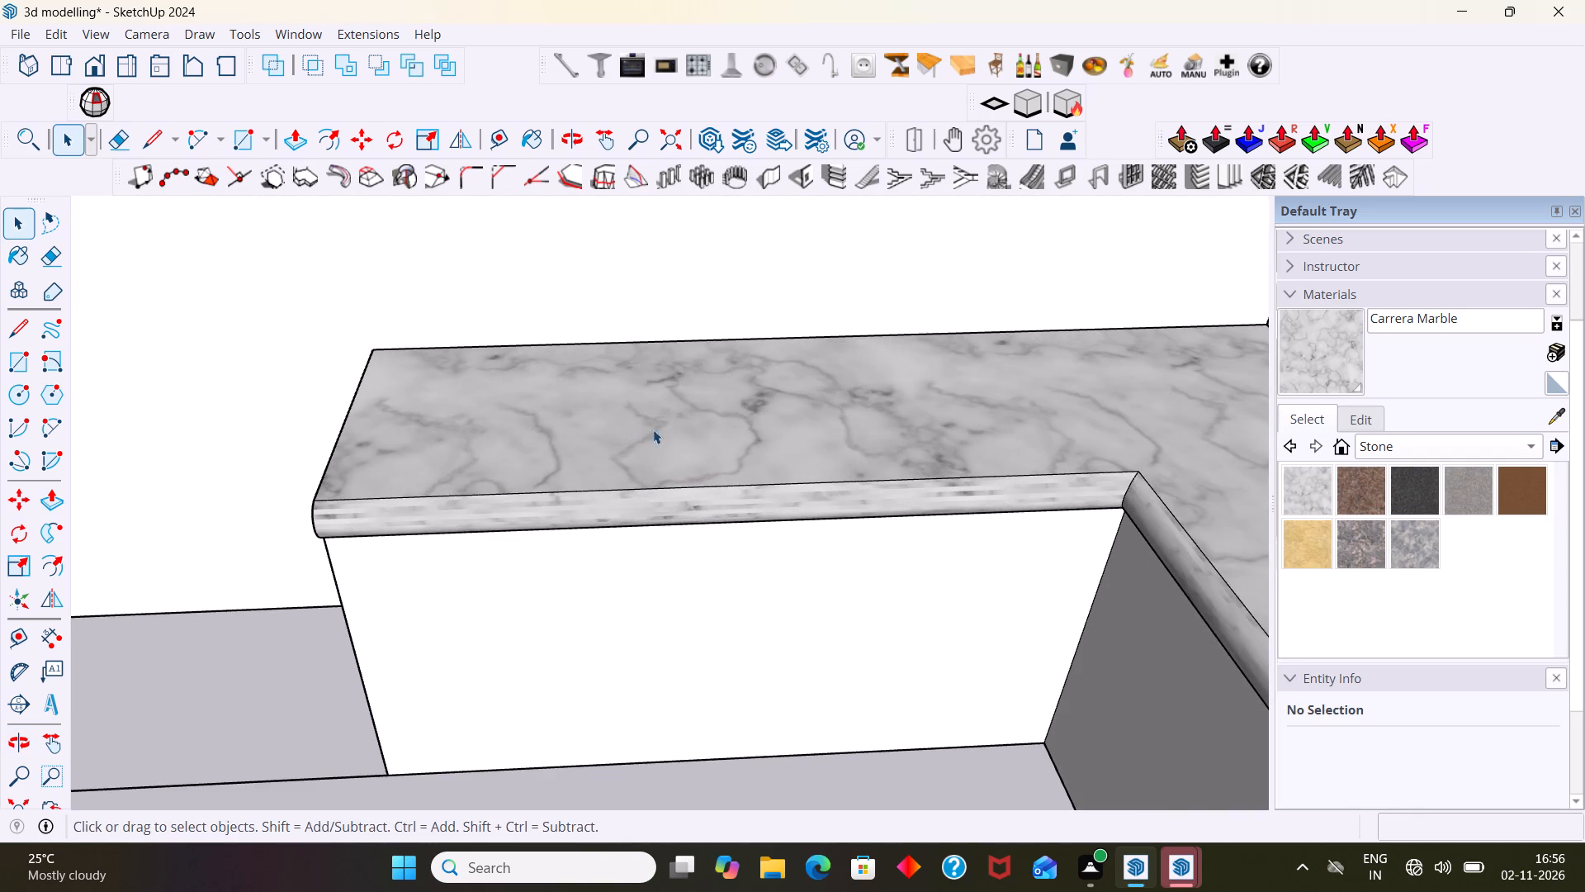
scroll(653, 432, down, 3)
middle_drag(670, 471, 764, 449)
scroll(716, 425, up, 2)
middle_drag(668, 430, 654, 488)
scroll(609, 494, up, 1)
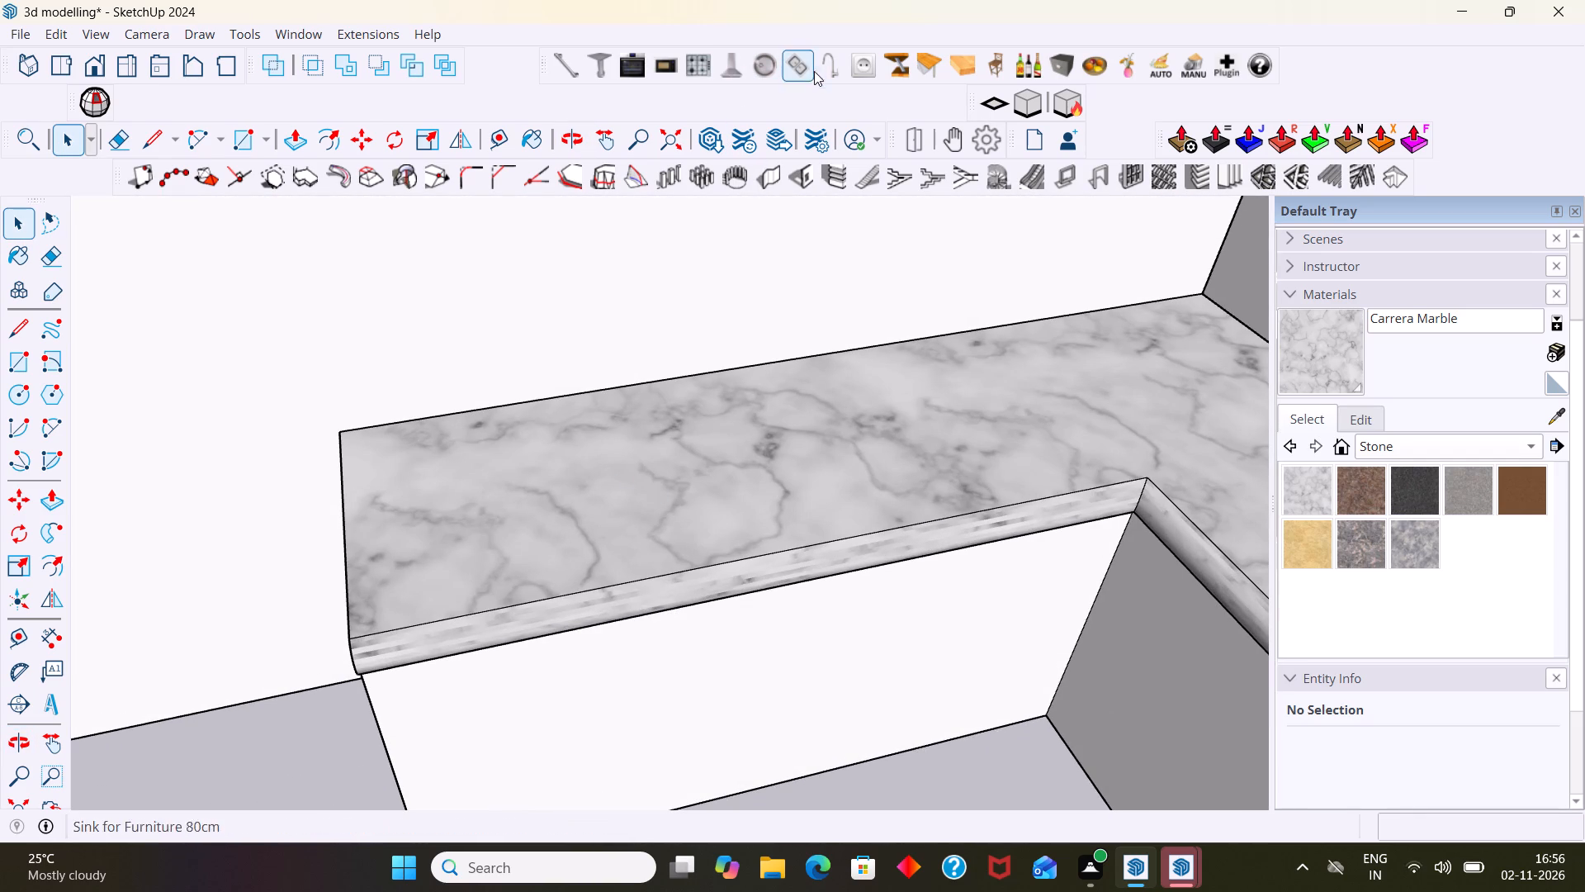
click(764, 60)
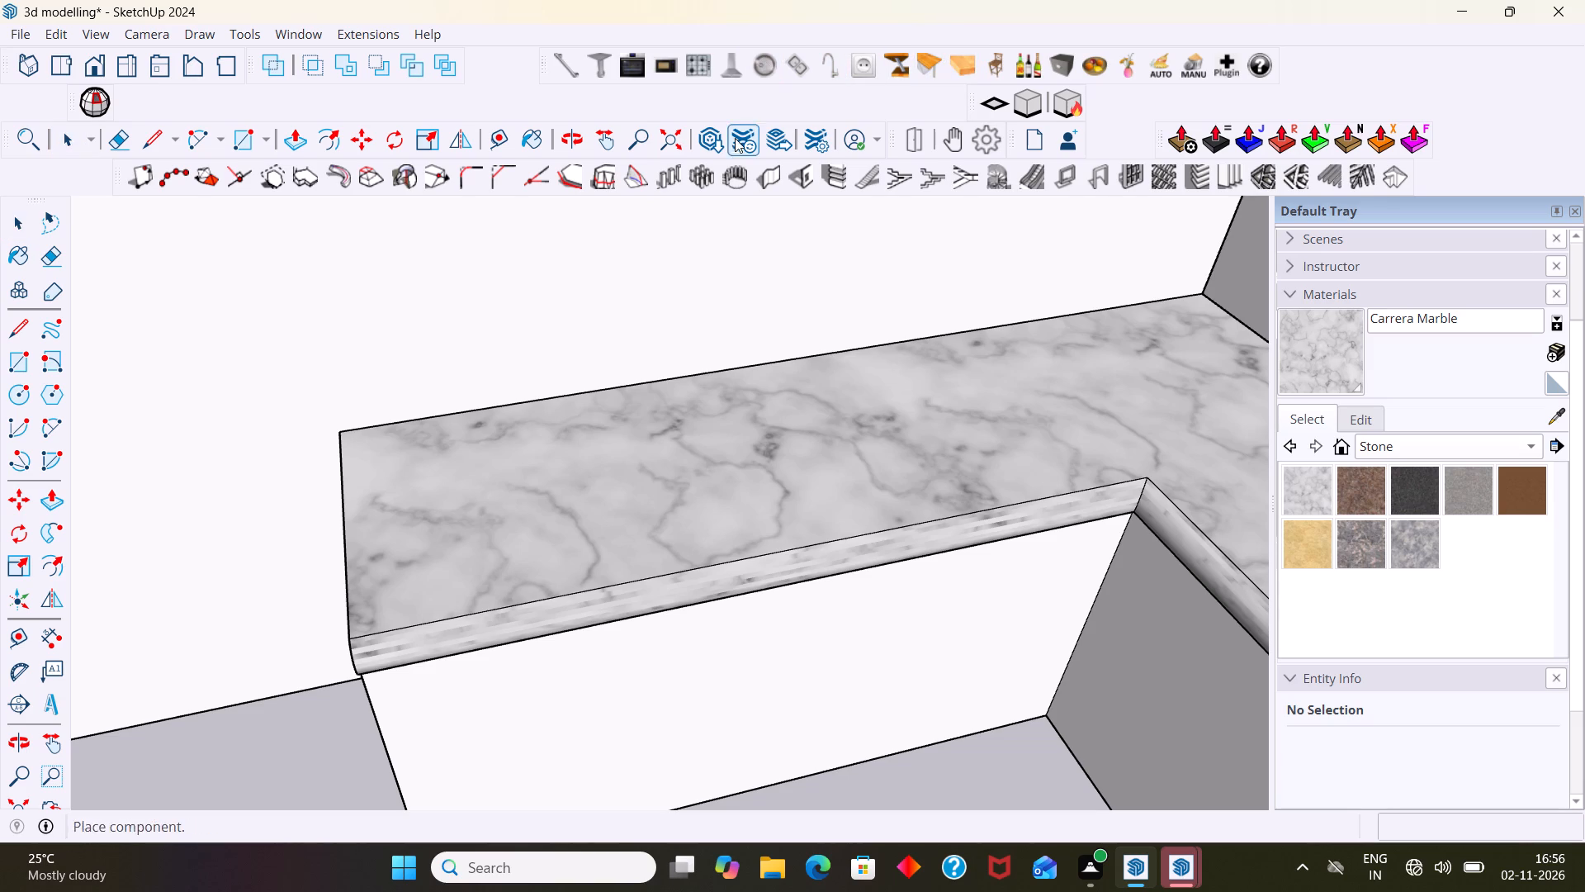
scroll(571, 488, up, 3)
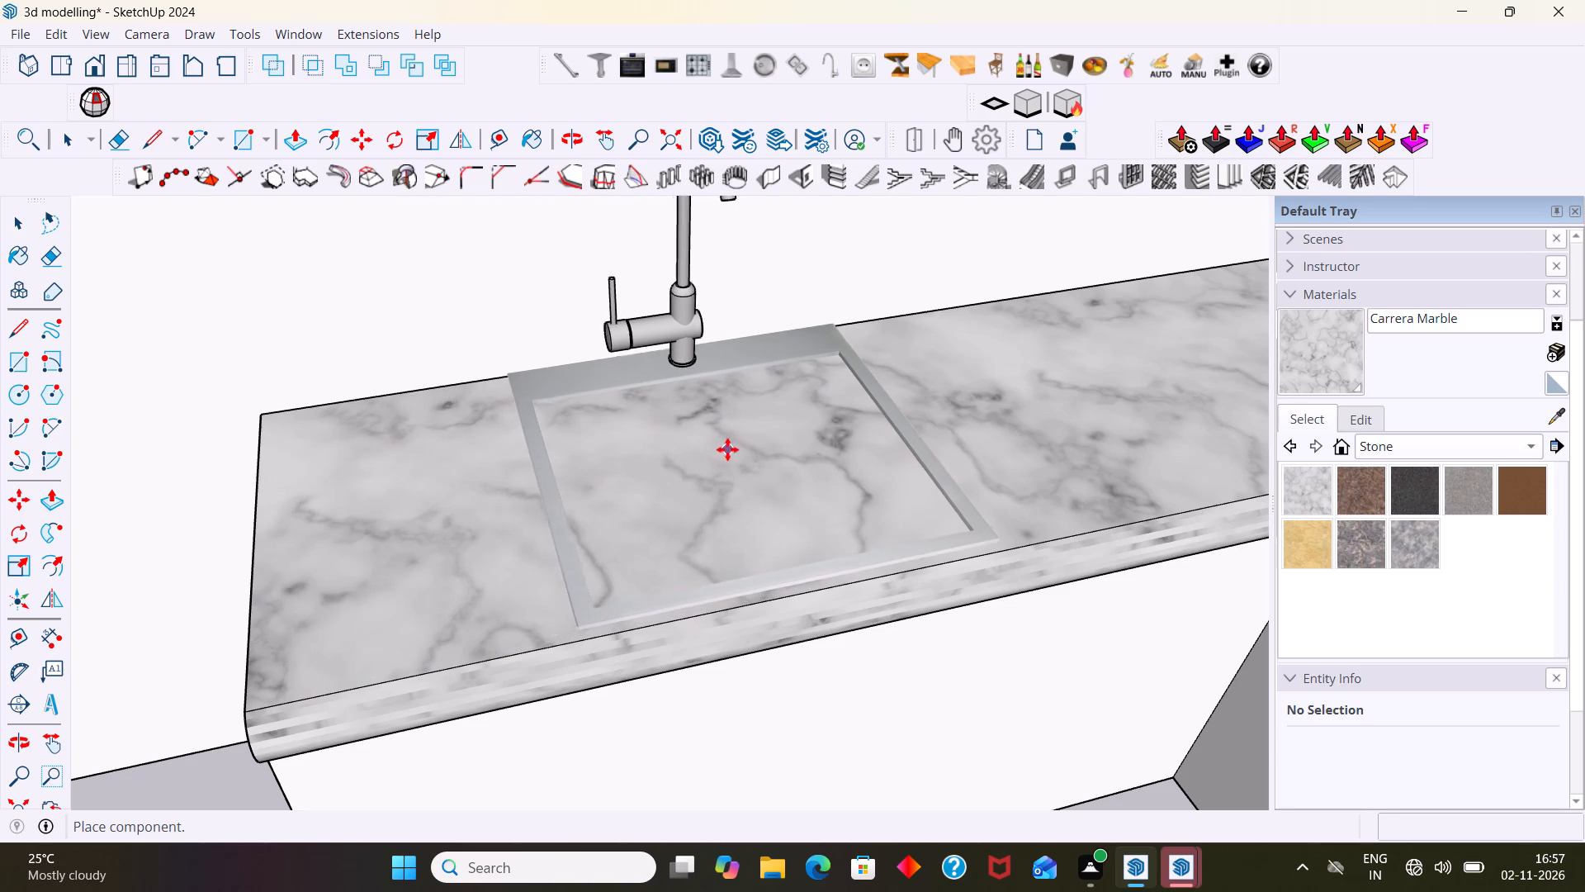
scroll(733, 446, down, 5)
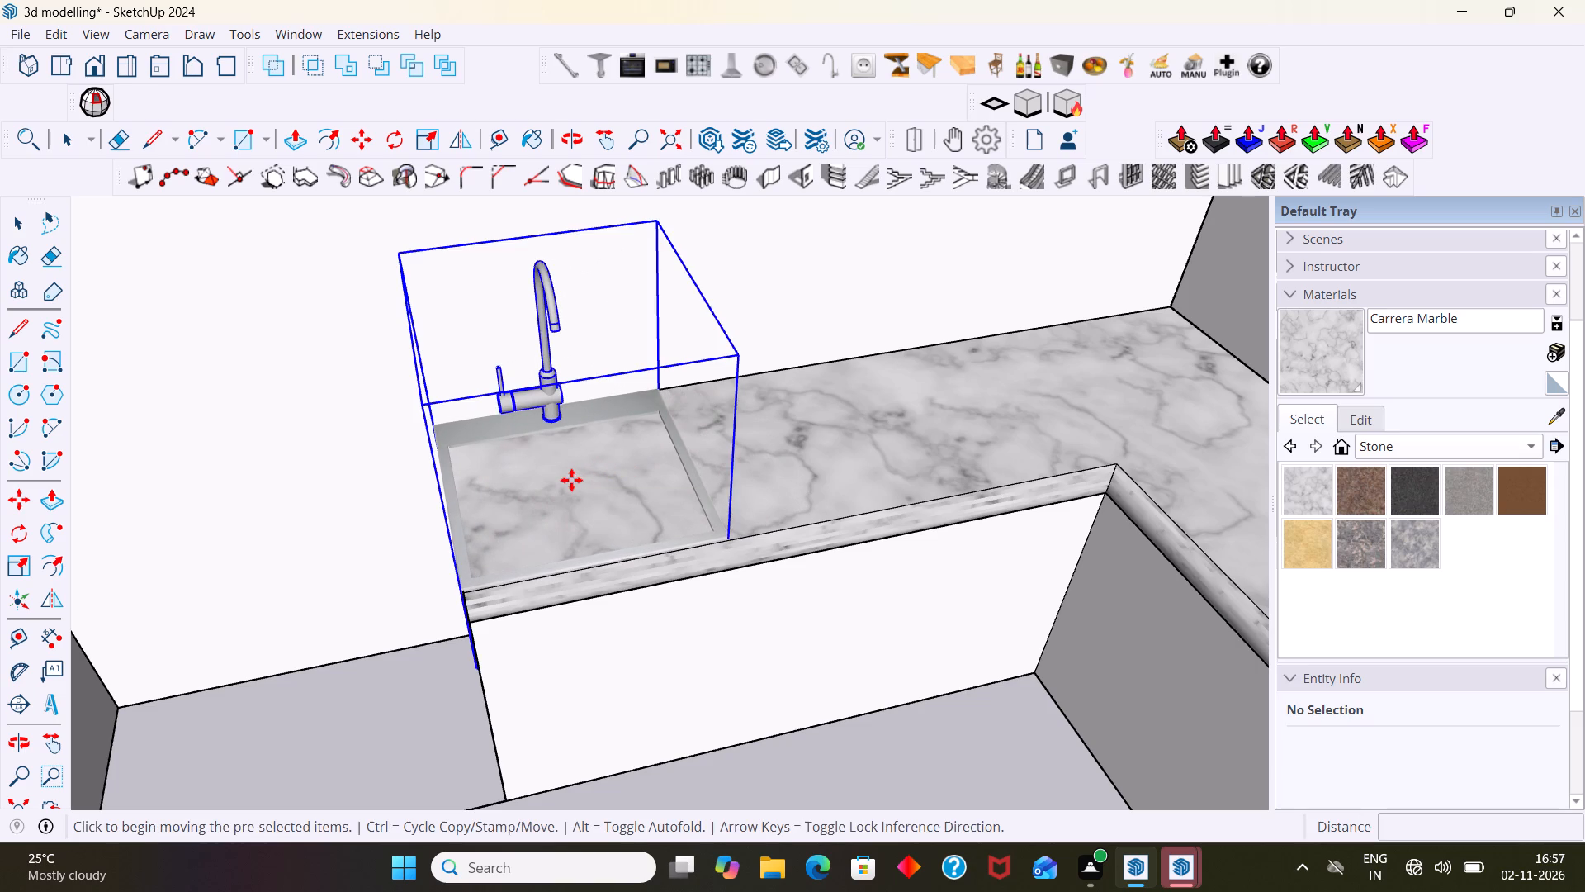
key(space)
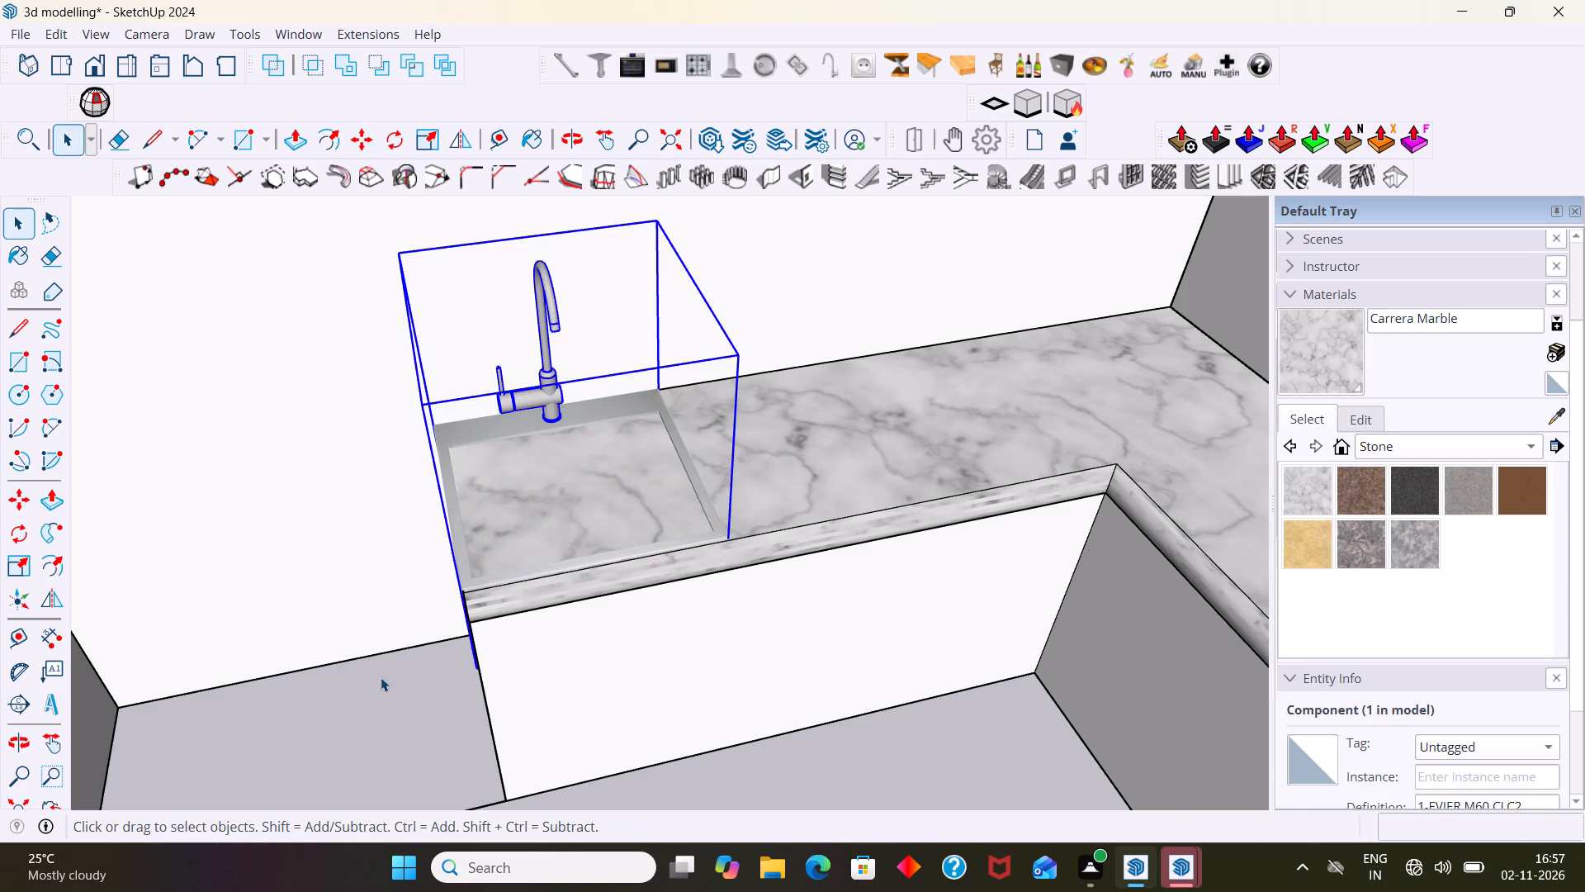
click(381, 677)
scroll(388, 675, down, 3)
middle_drag(560, 604, 580, 652)
scroll(509, 525, up, 3)
click(511, 467)
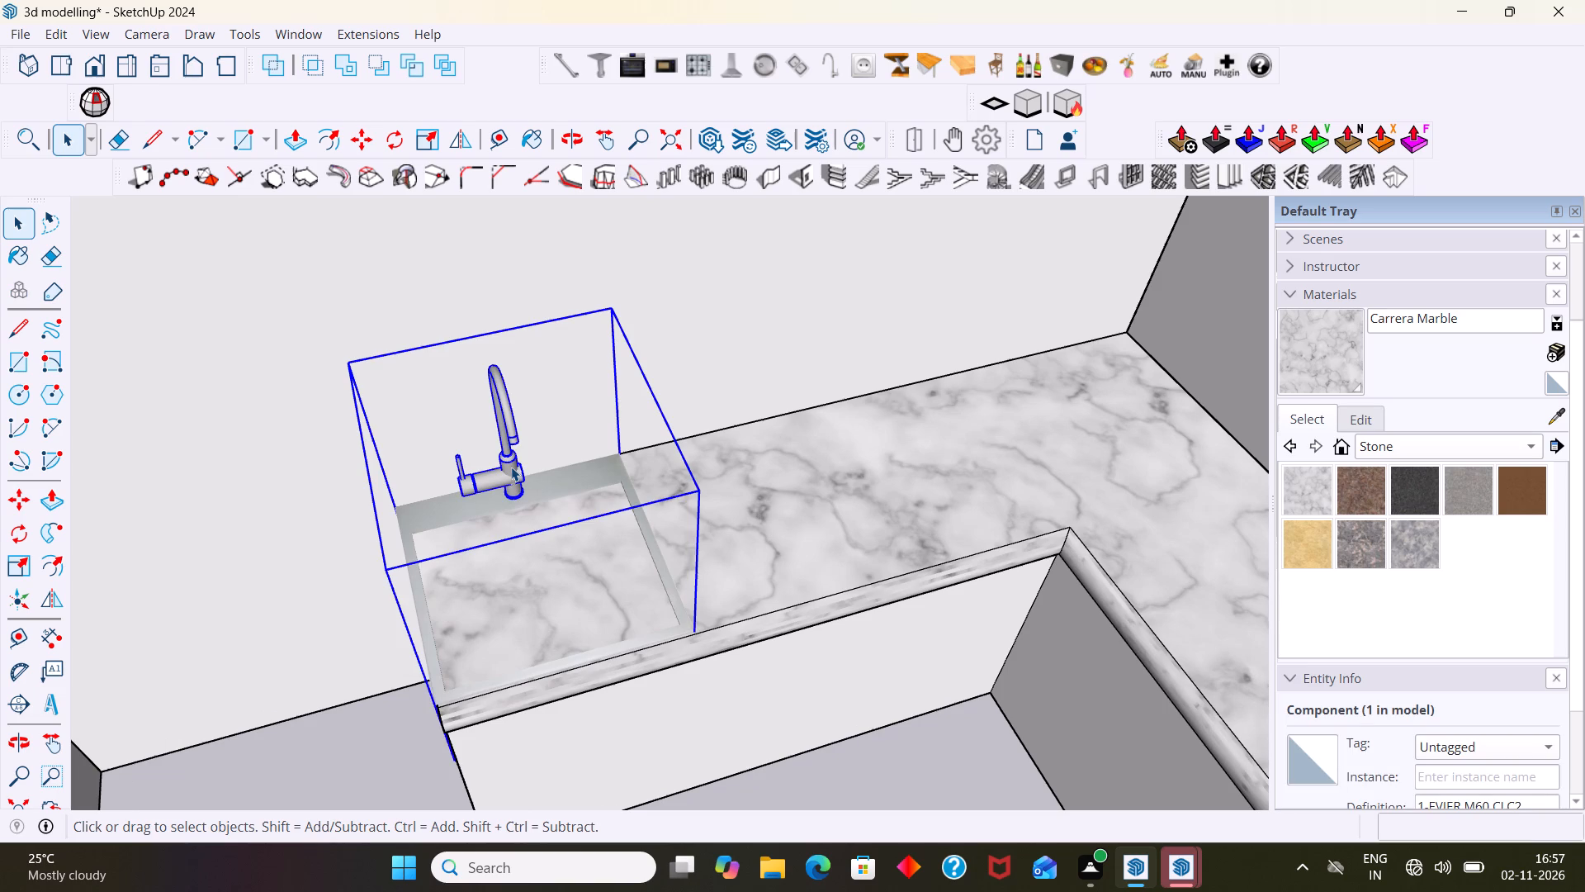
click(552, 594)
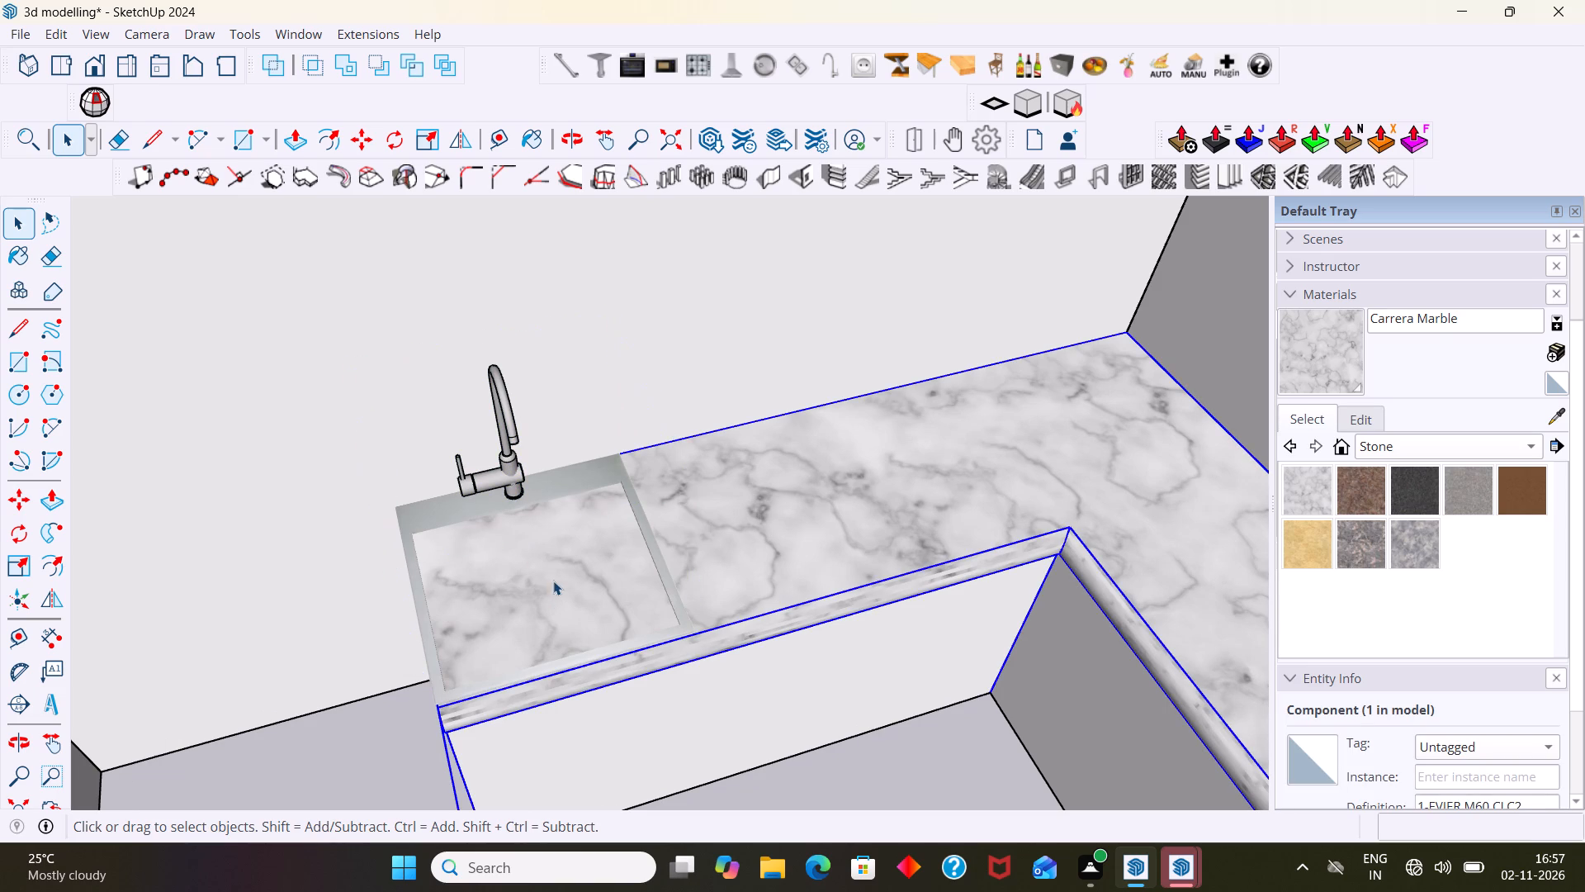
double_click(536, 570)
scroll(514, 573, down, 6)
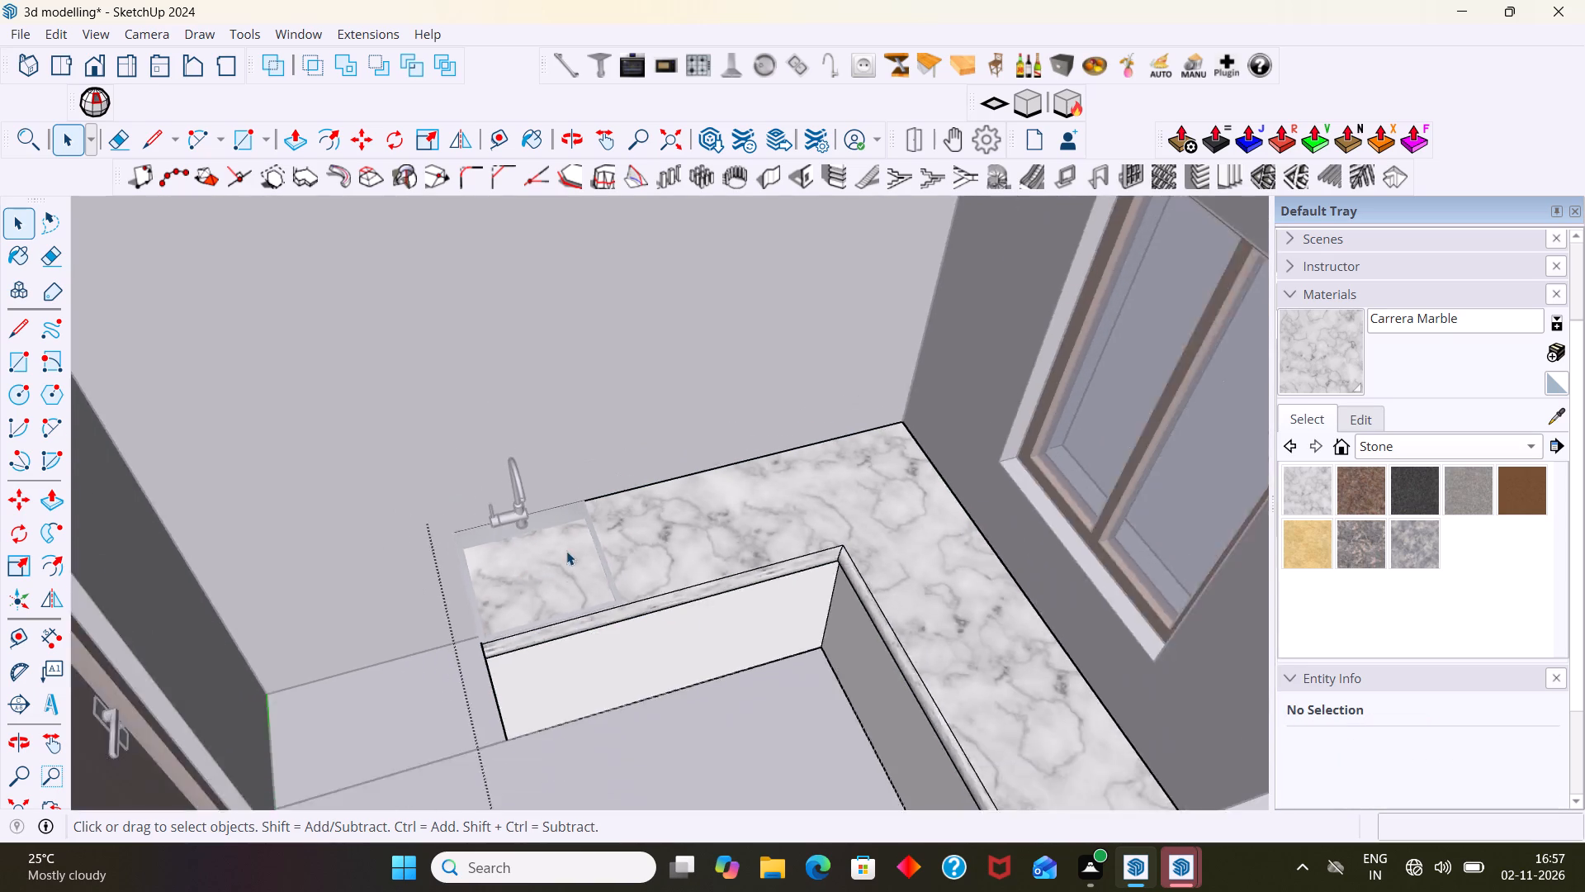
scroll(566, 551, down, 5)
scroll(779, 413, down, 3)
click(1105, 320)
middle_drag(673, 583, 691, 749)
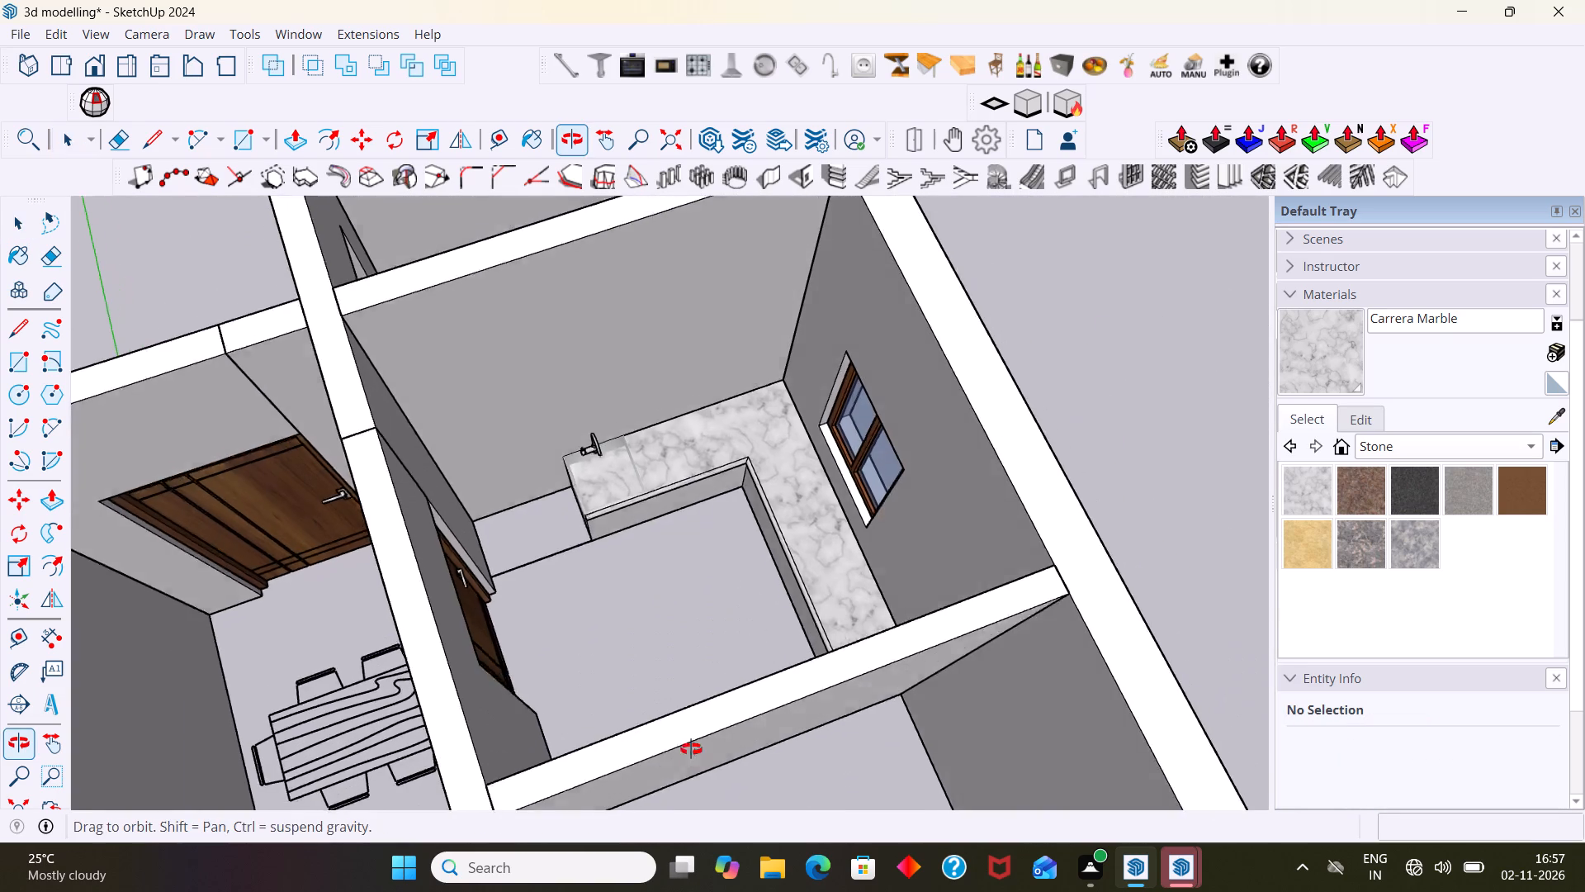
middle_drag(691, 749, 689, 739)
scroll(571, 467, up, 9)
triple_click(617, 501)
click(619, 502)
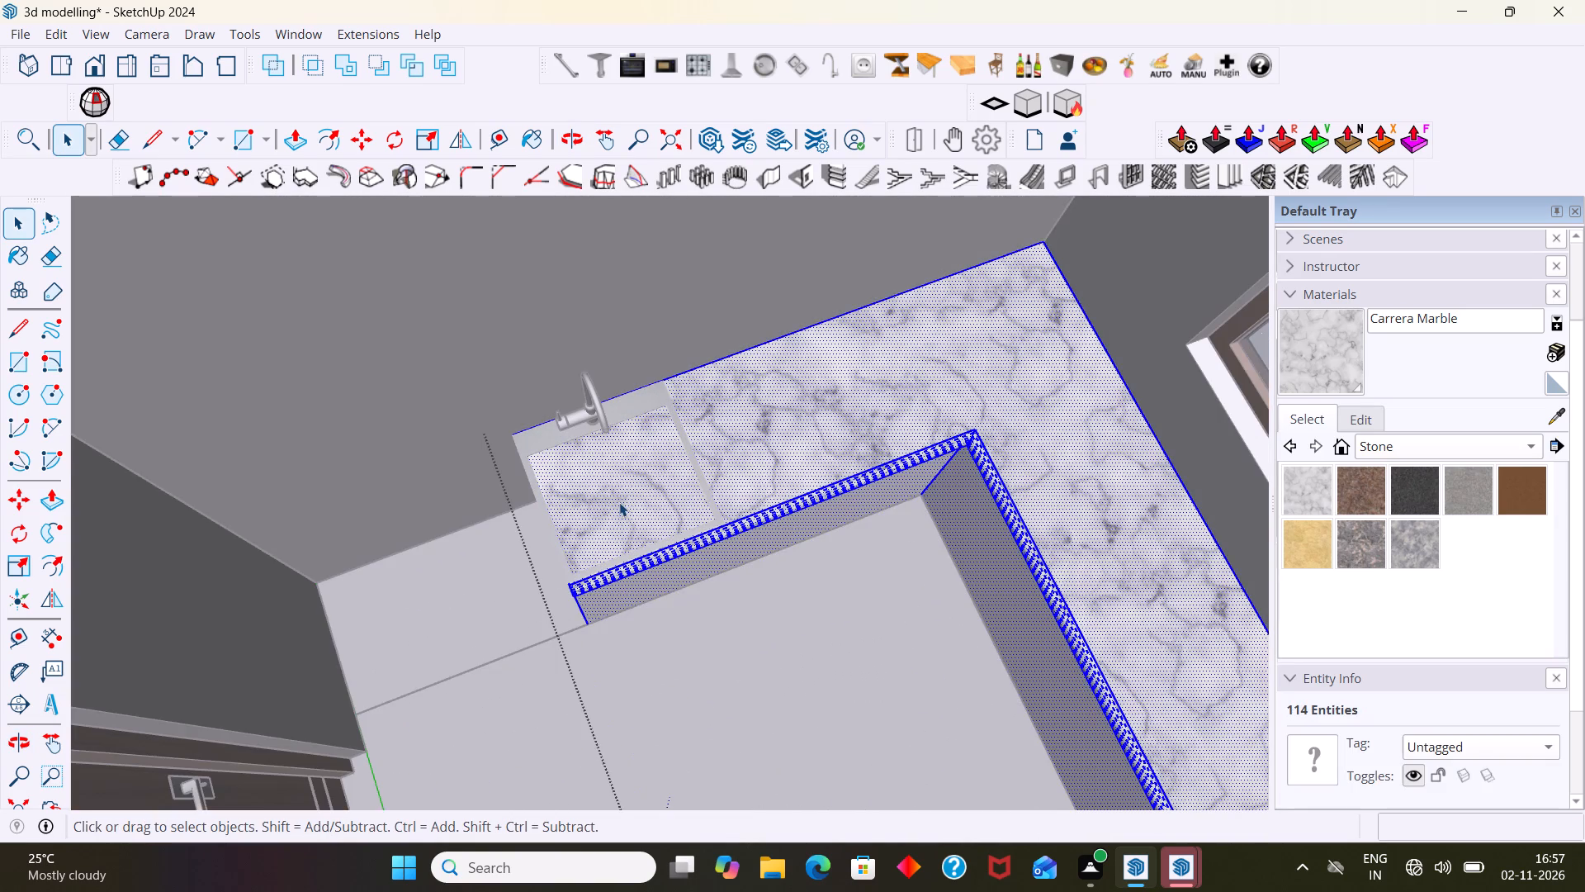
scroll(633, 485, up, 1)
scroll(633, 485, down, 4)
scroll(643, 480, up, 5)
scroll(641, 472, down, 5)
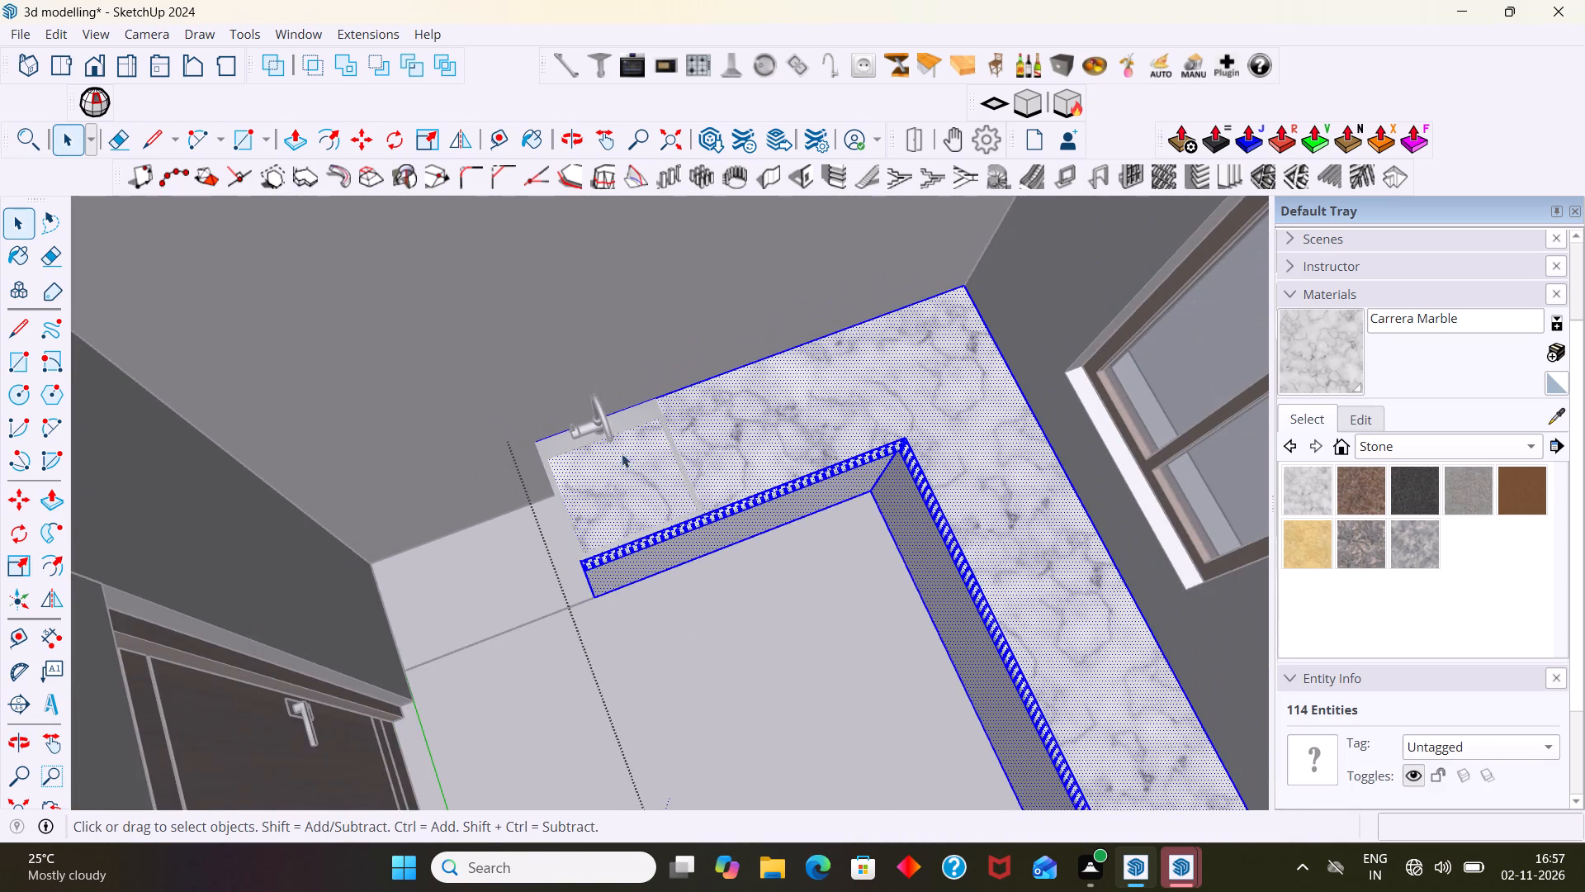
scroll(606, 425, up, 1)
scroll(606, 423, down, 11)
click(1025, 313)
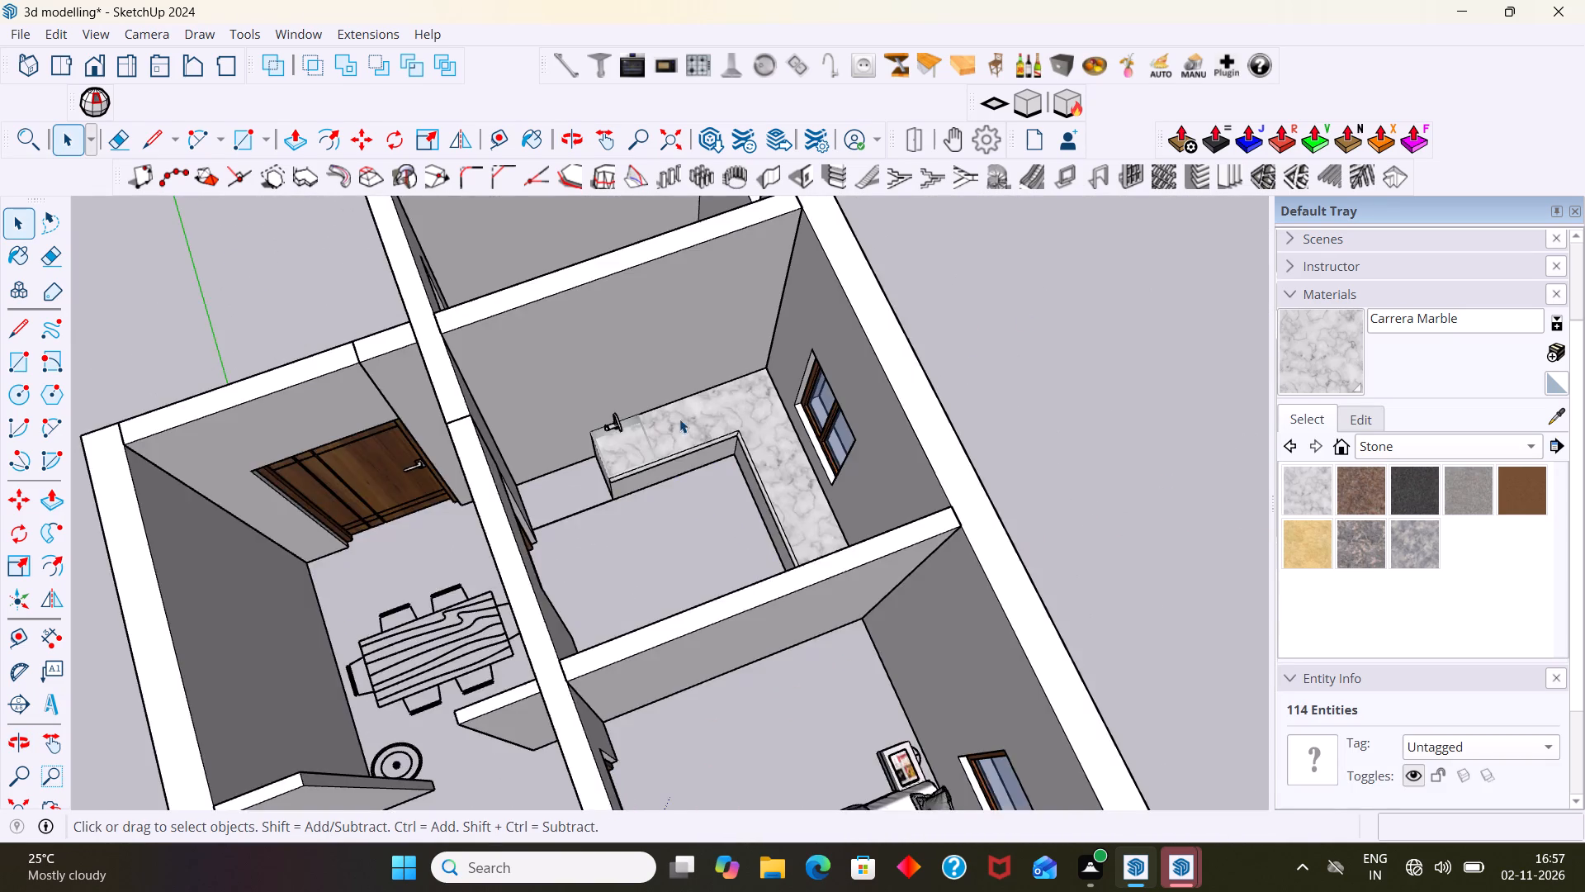
Intersect the counter's marble top face with the model to imprint the M60 sink's outline.
scroll(660, 422, up, 9)
click(607, 451)
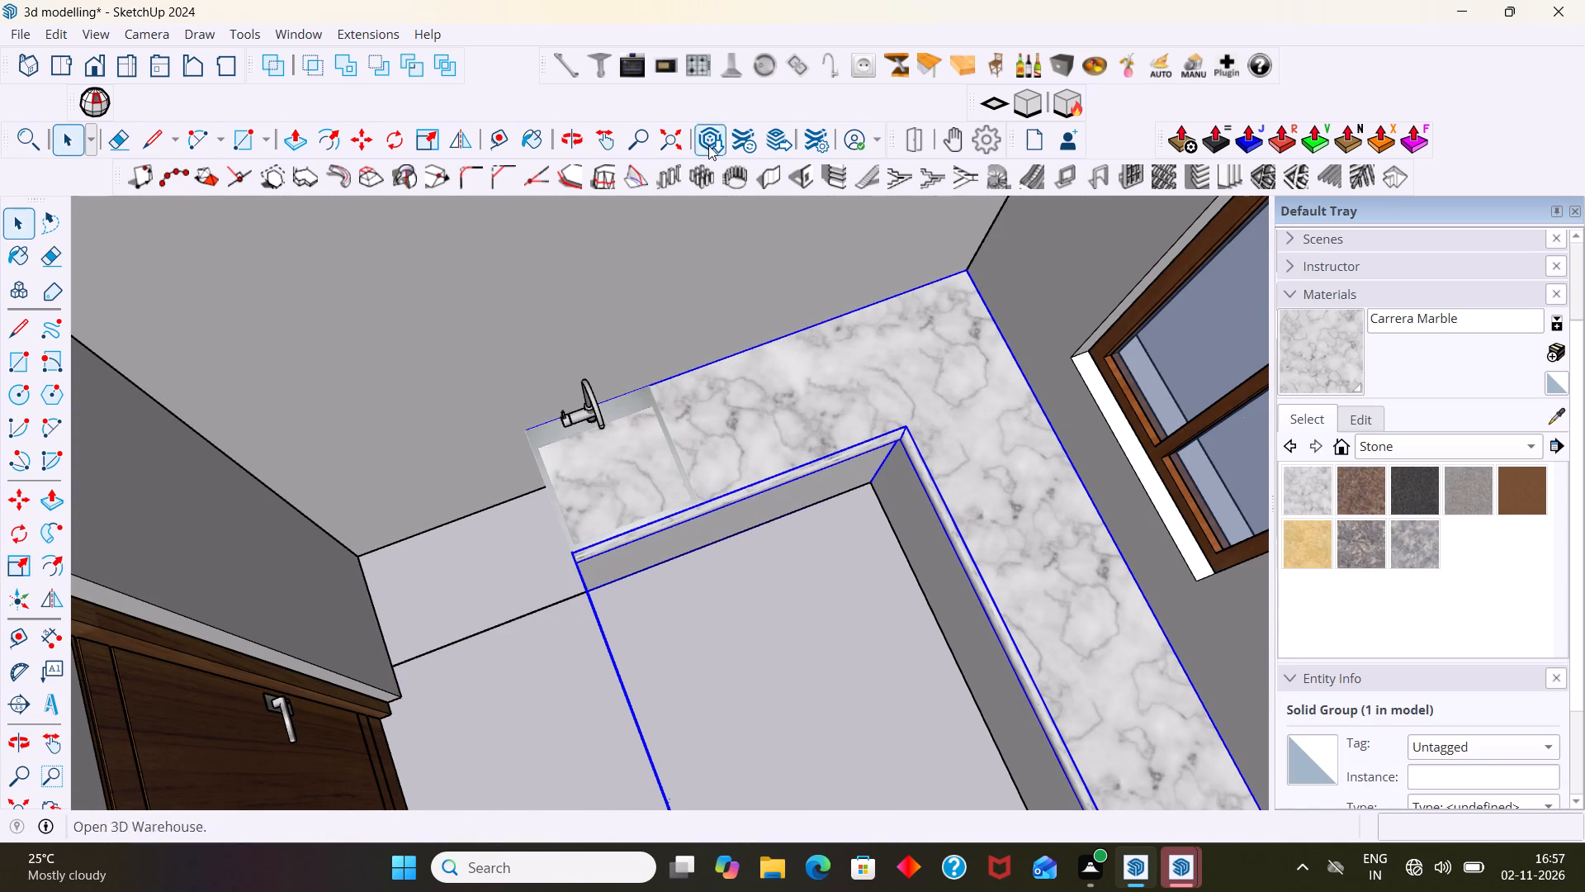
triple_click(645, 463)
click(643, 467)
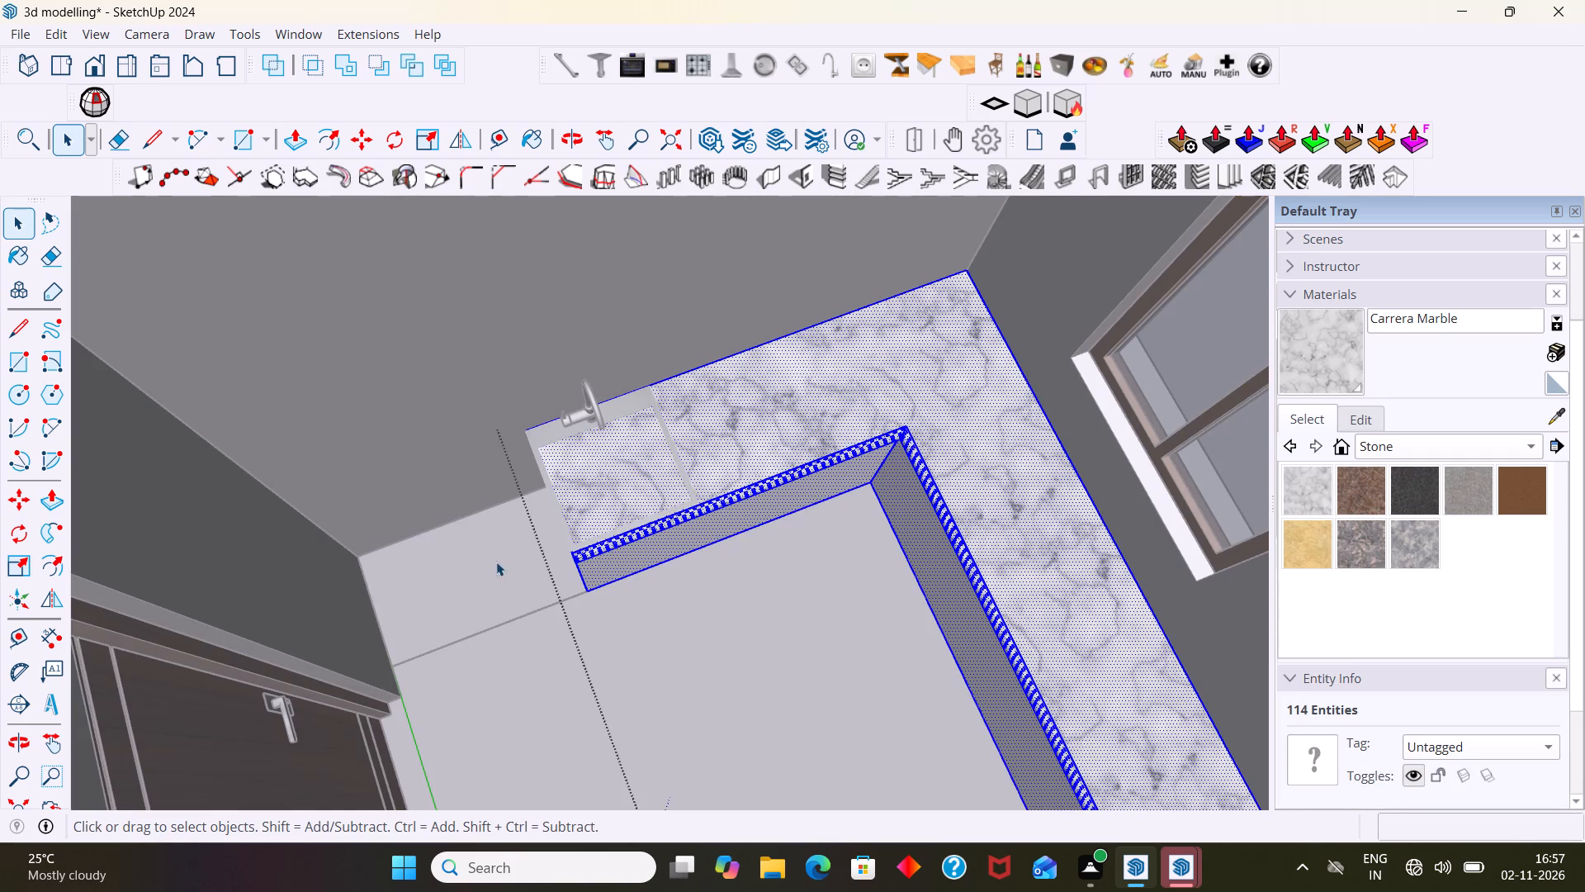
click(504, 560)
triple_click(628, 482)
click(631, 471)
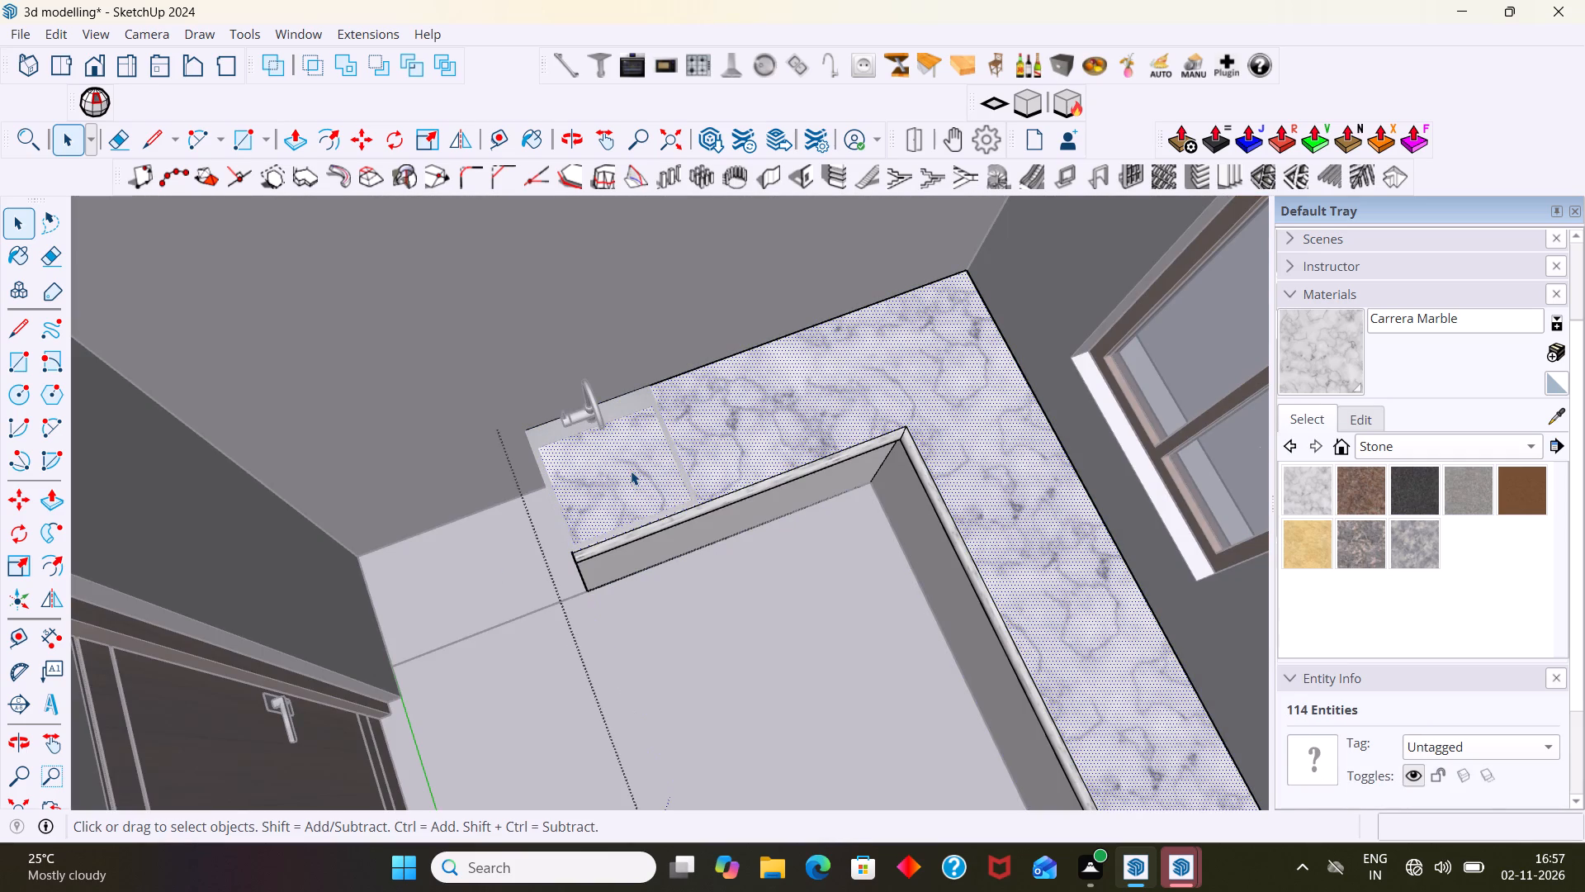
right_click(631, 469)
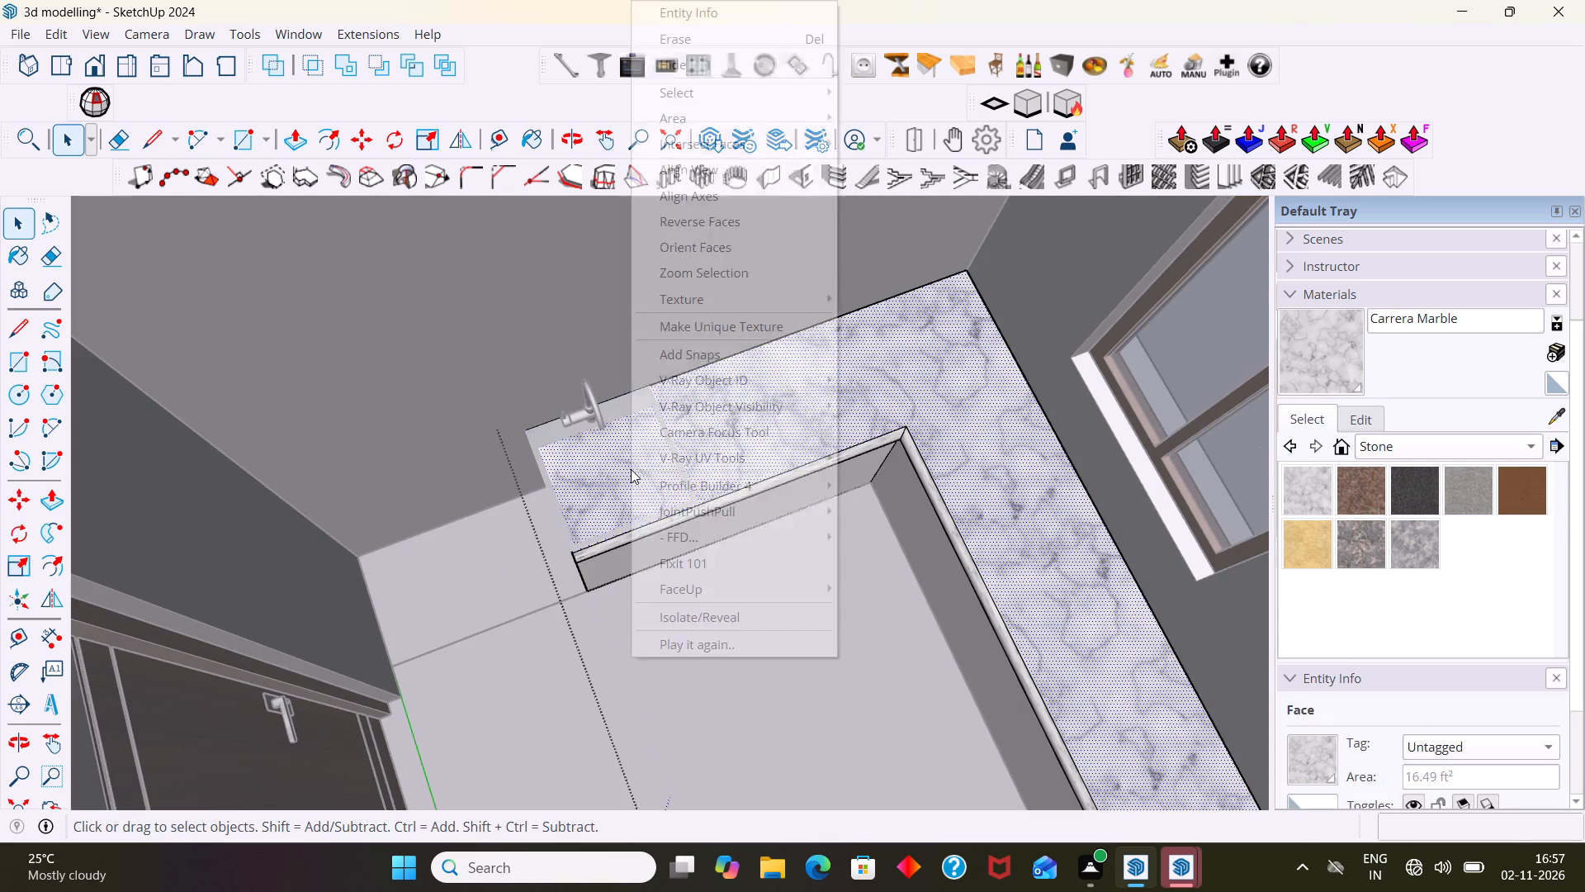
click(689, 150)
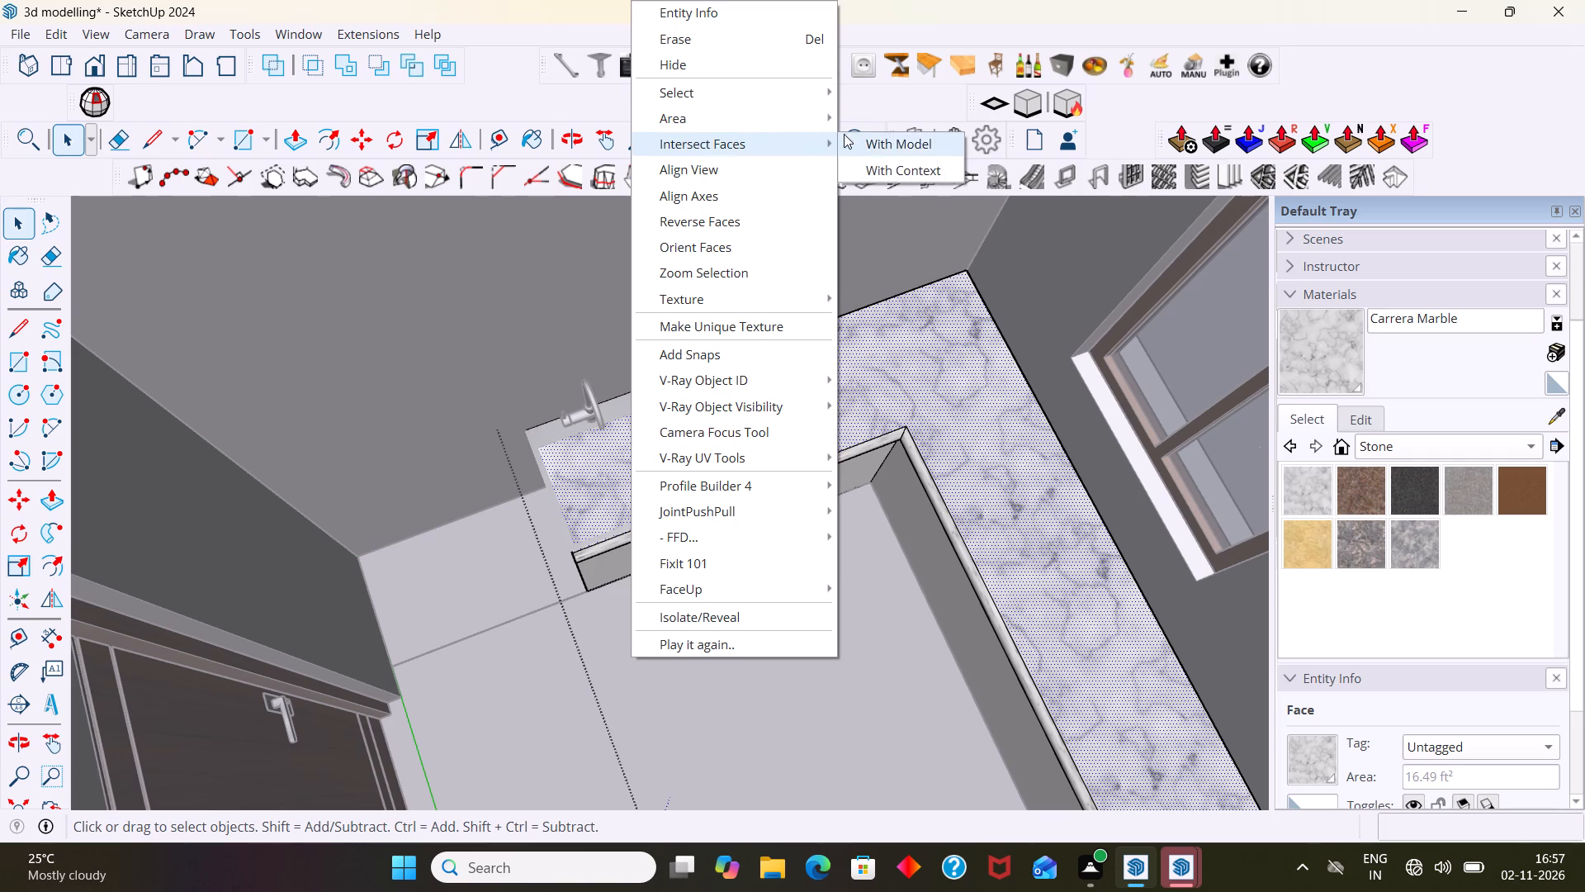
click(869, 138)
Delete the marble faces covering the sink bowl inside the imprinted outline, and leave the counter group.
click(632, 473)
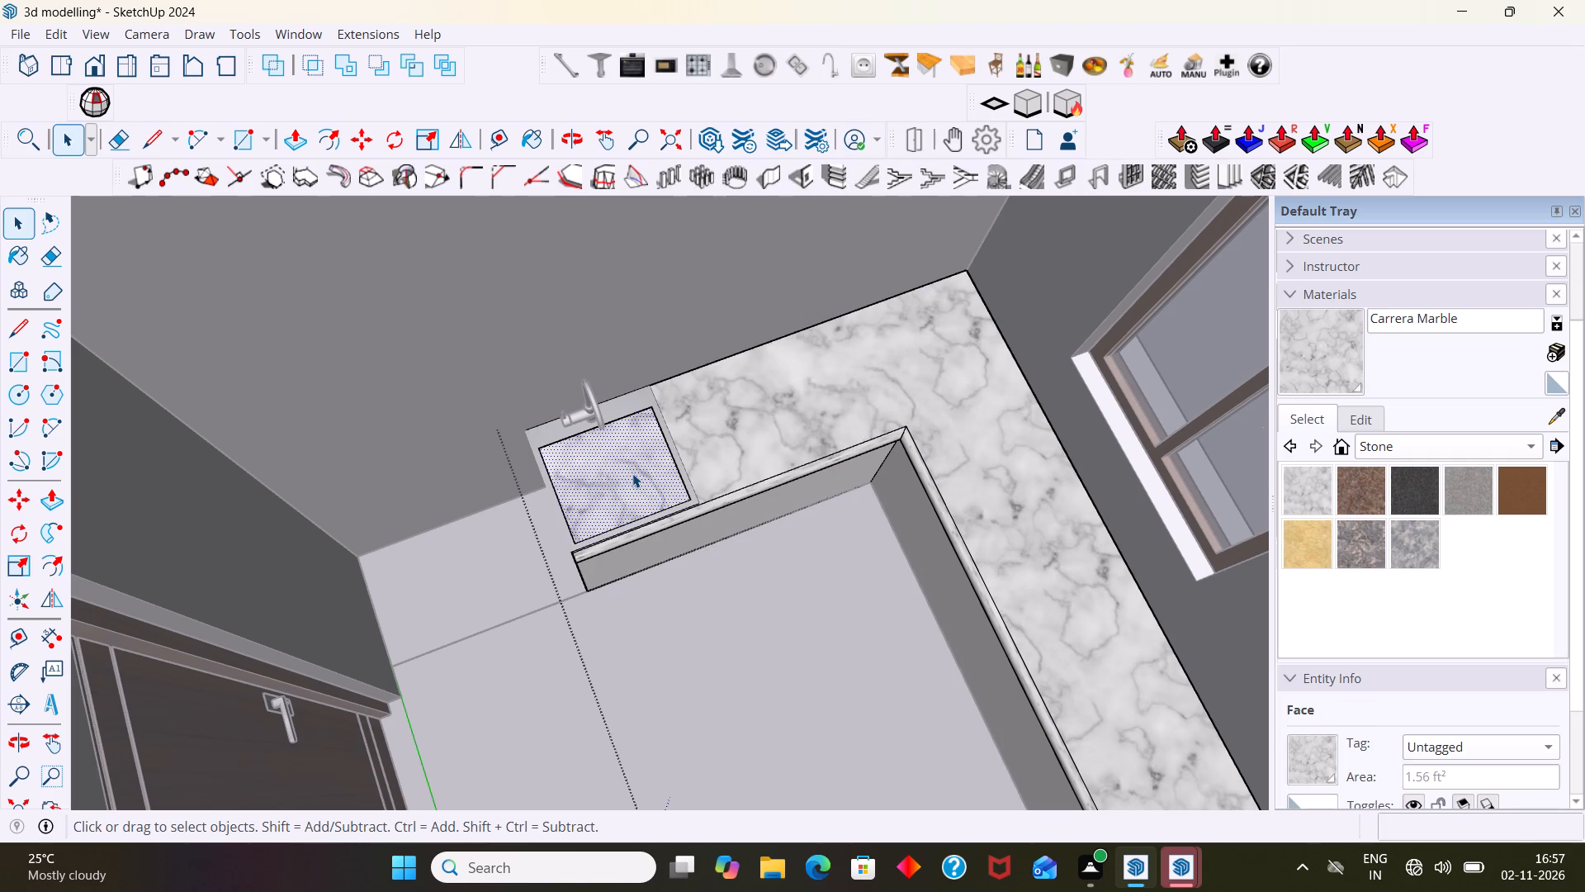
key(Delete)
click(633, 472)
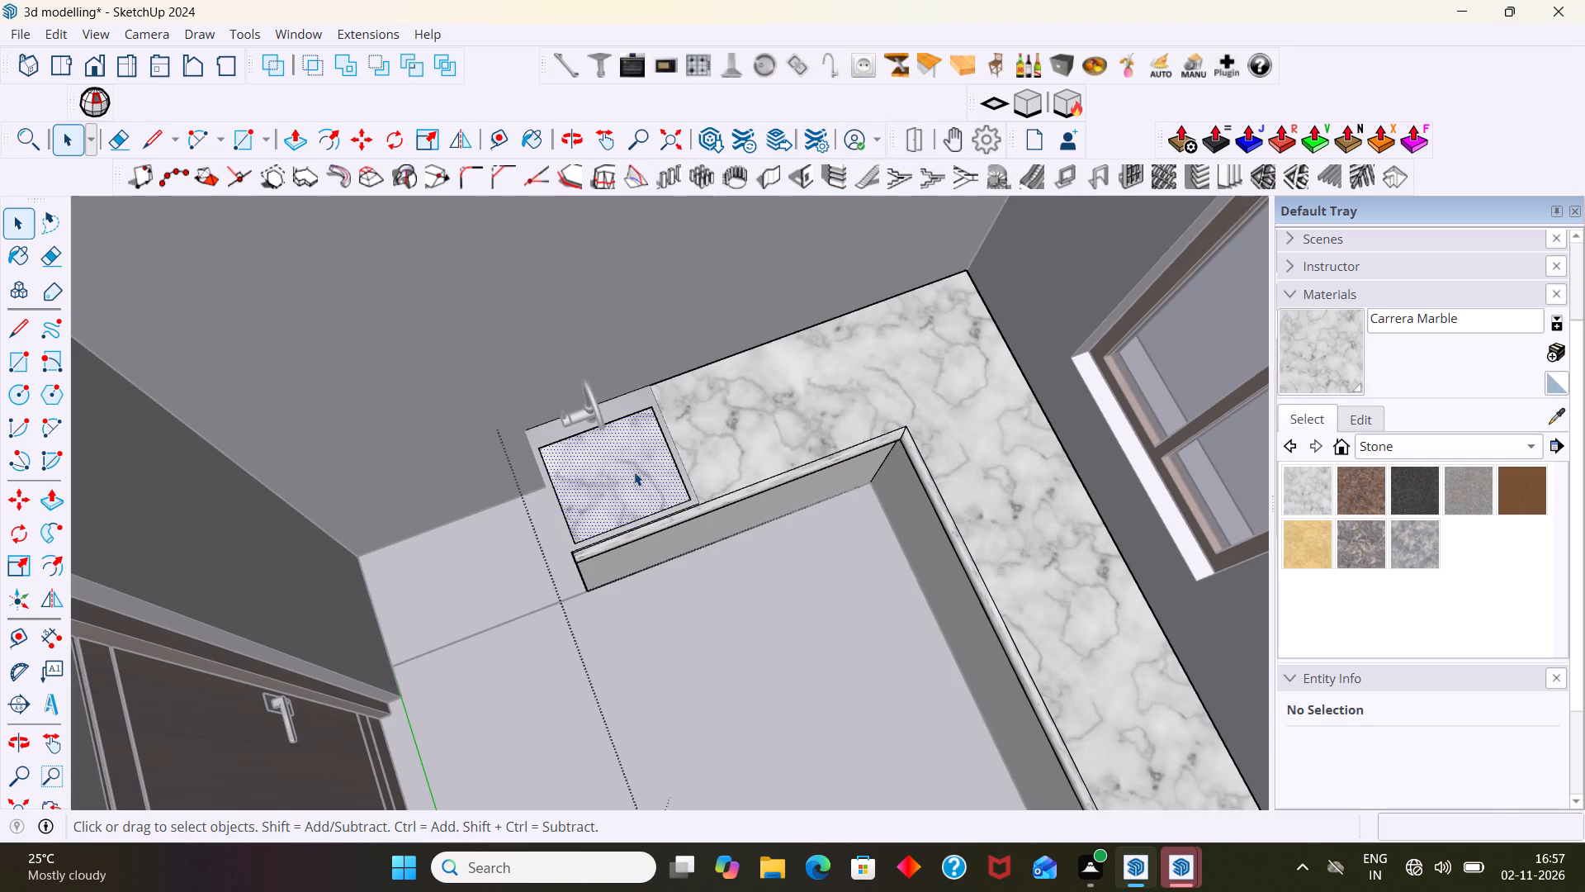
key(Delete)
scroll(641, 476, down, 4)
middle_drag(630, 499, 719, 451)
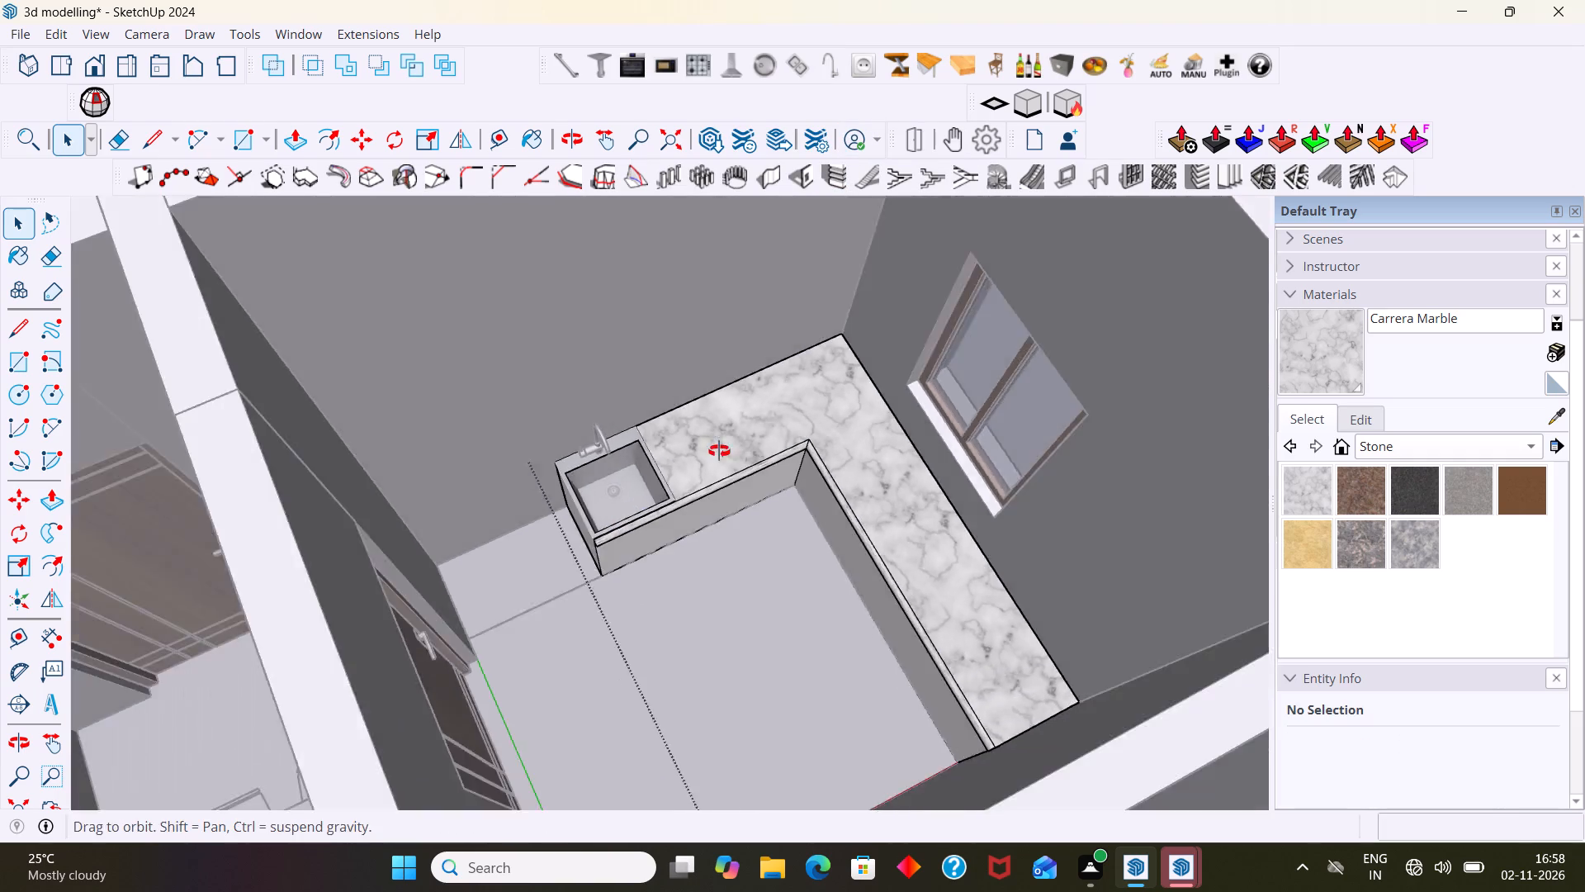
middle_drag(719, 451, 769, 420)
scroll(537, 533, up, 8)
scroll(608, 522, down, 12)
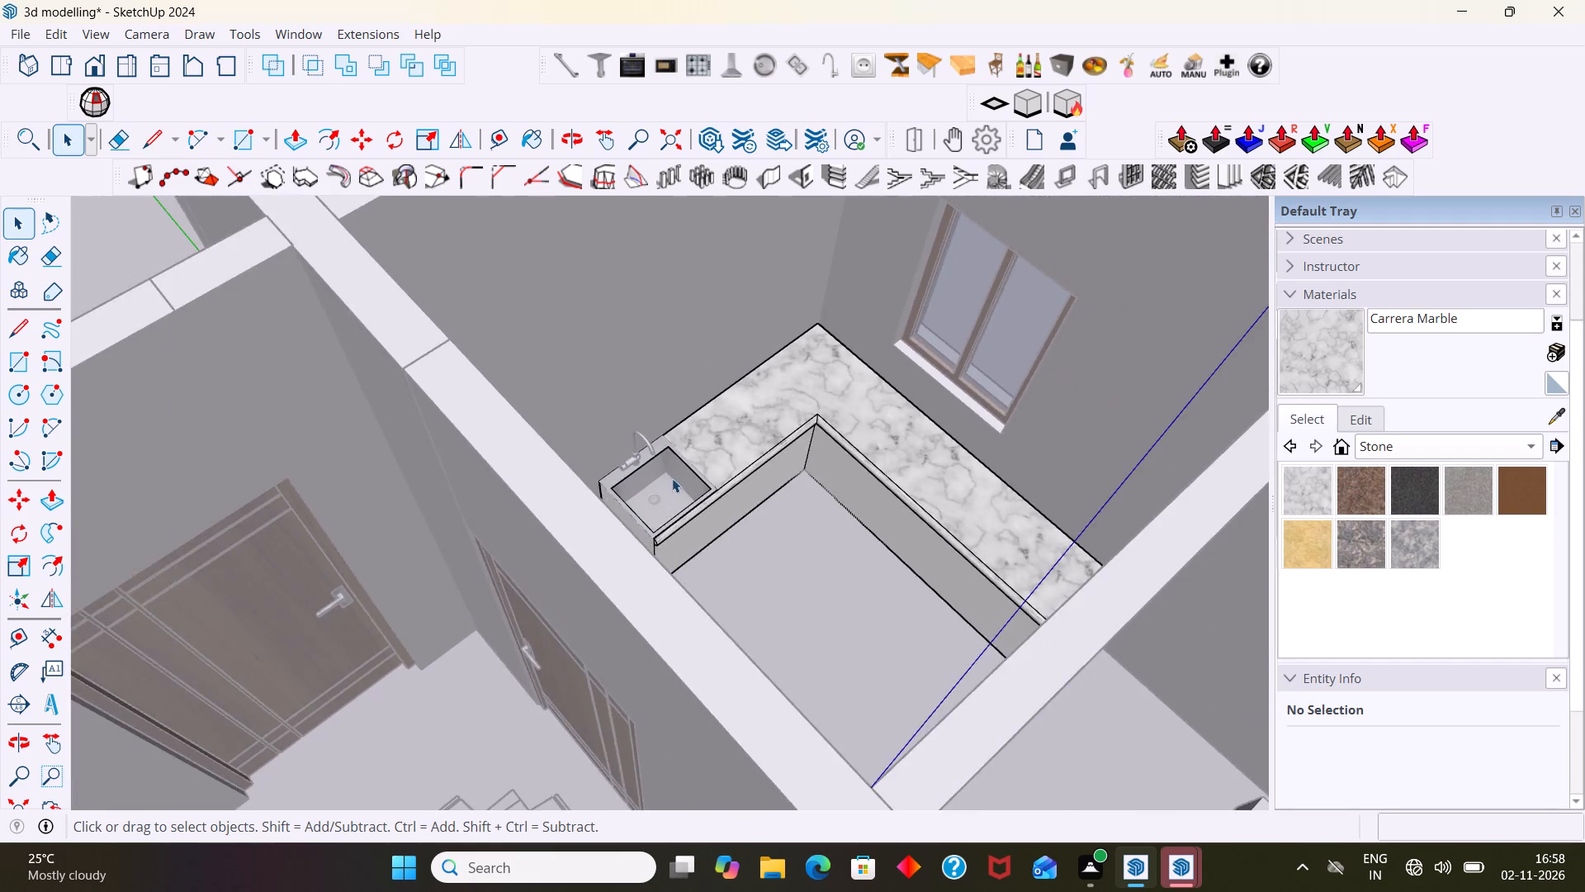
middle_drag(674, 478, 595, 507)
scroll(705, 466, down, 2)
click(1145, 261)
Replace the M60 sink with the 80 cm furniture sink, using the double-bowl 4-EVIER M80 variant.
scroll(724, 465, up, 9)
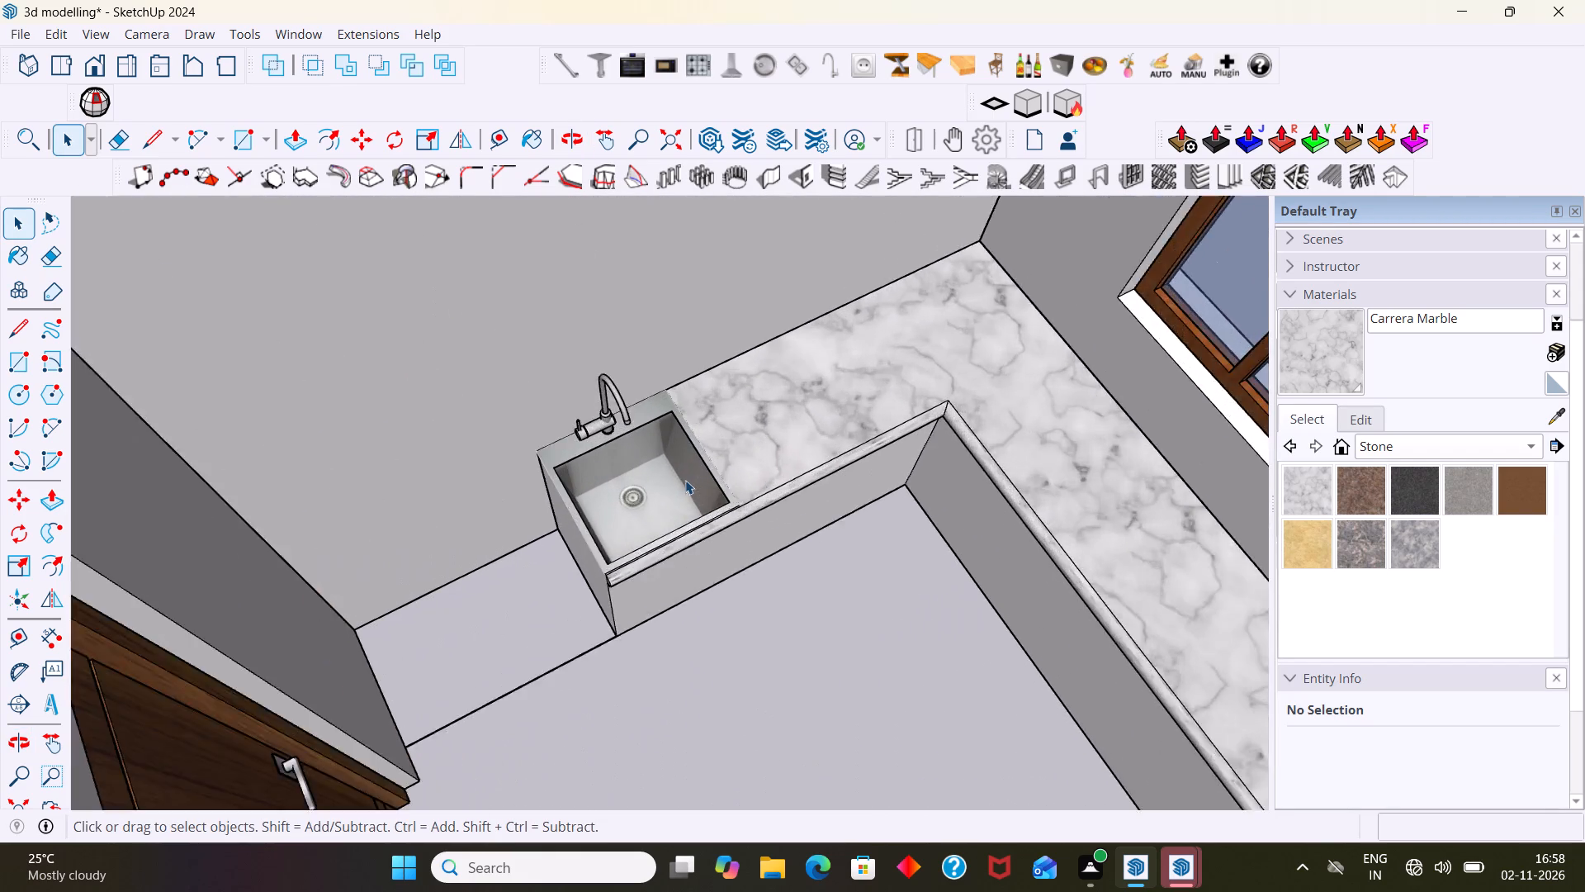
scroll(685, 480, up, 4)
click(566, 381)
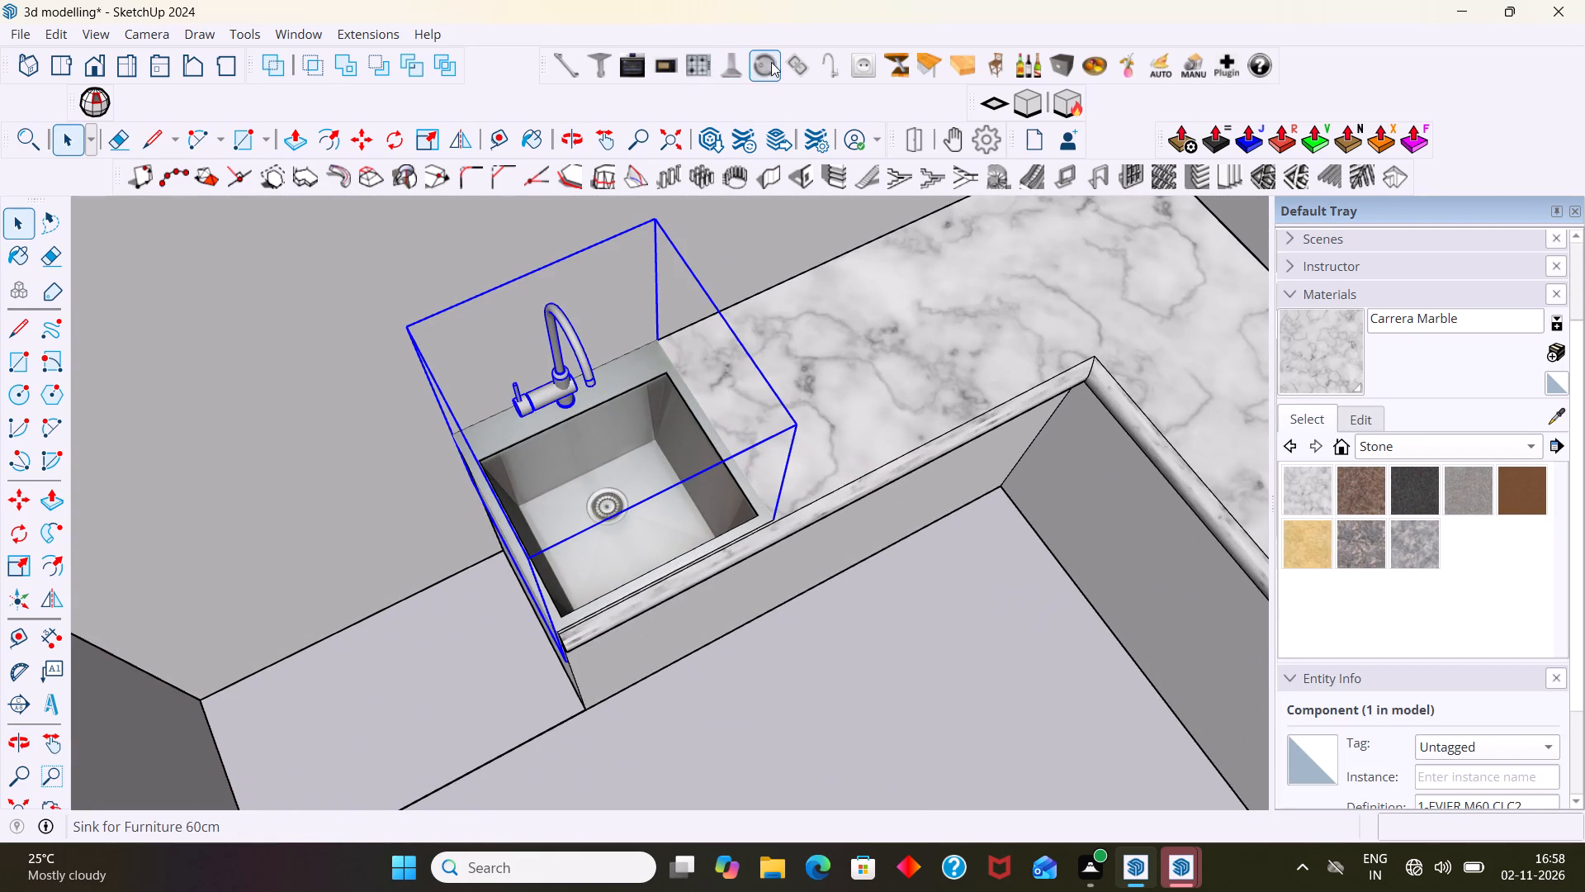
click(795, 67)
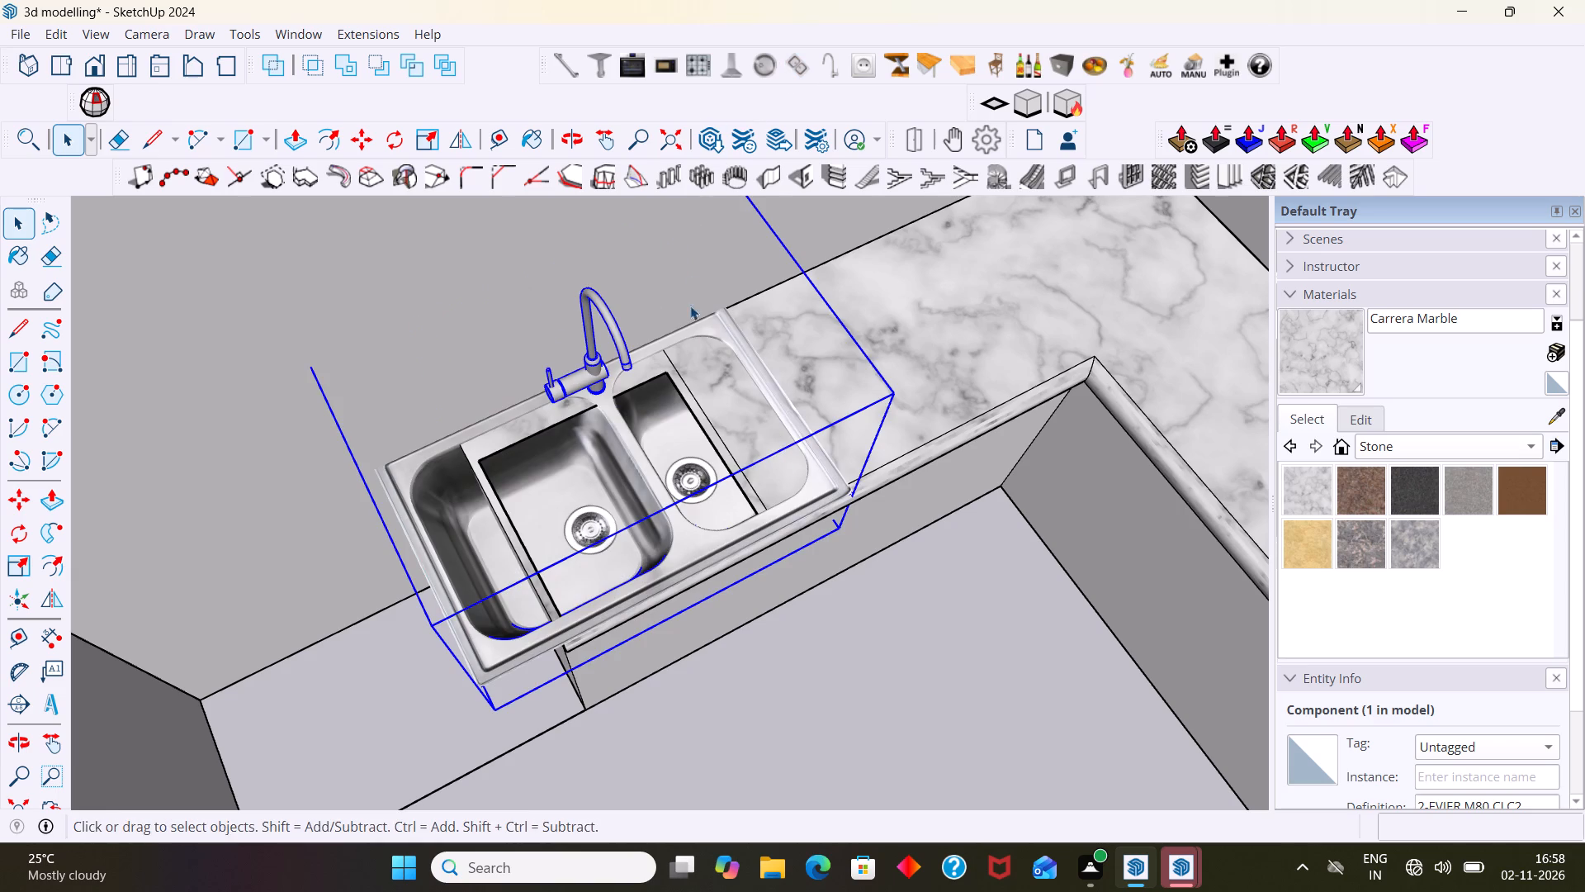
click(797, 73)
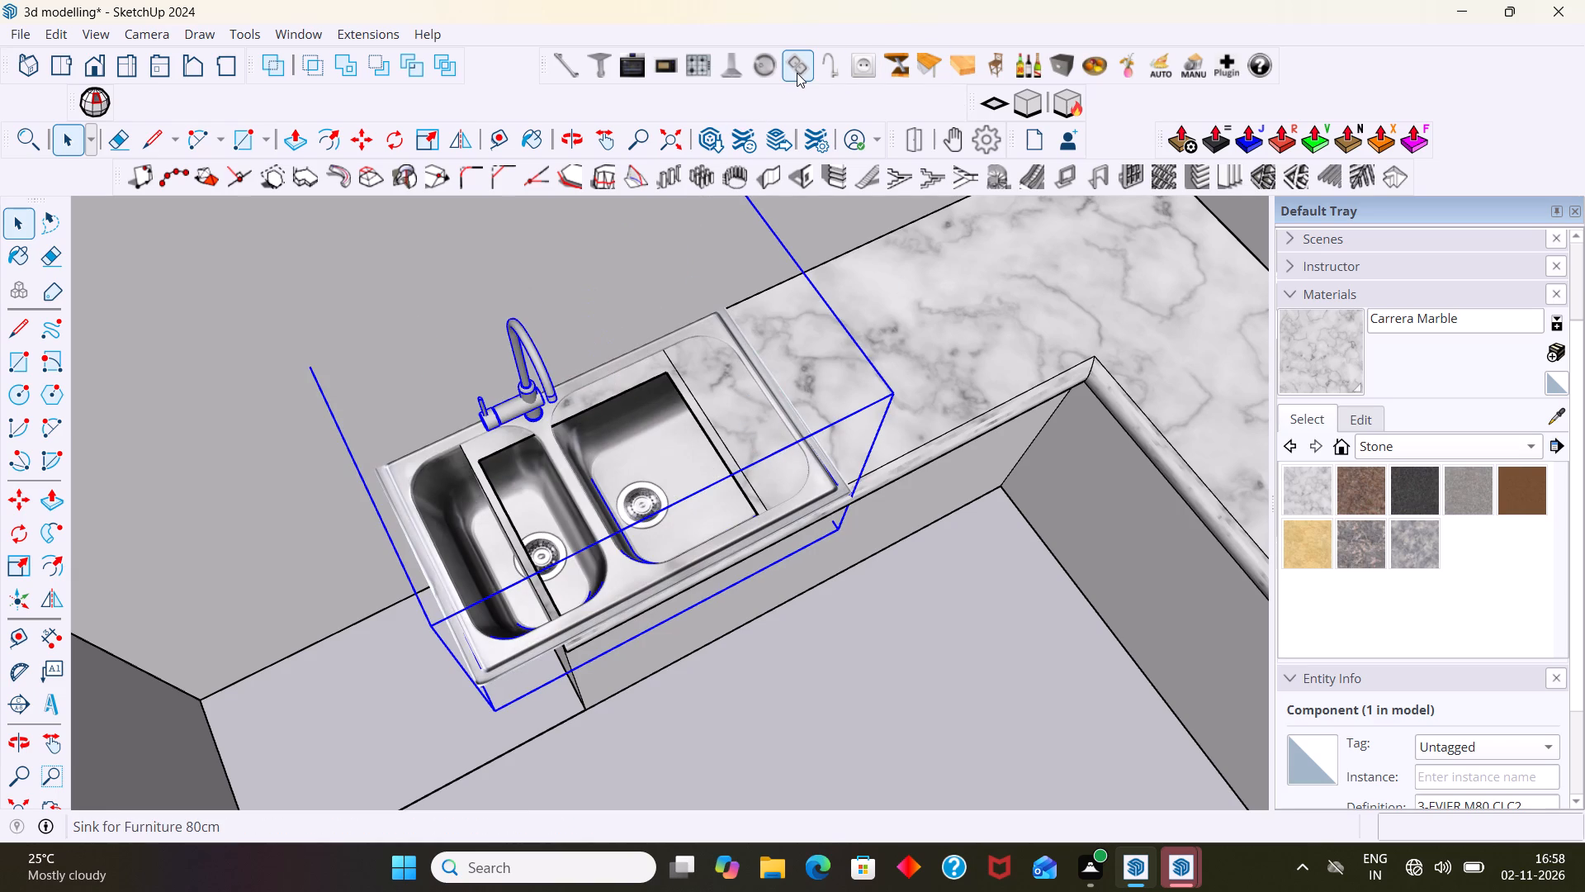
click(797, 73)
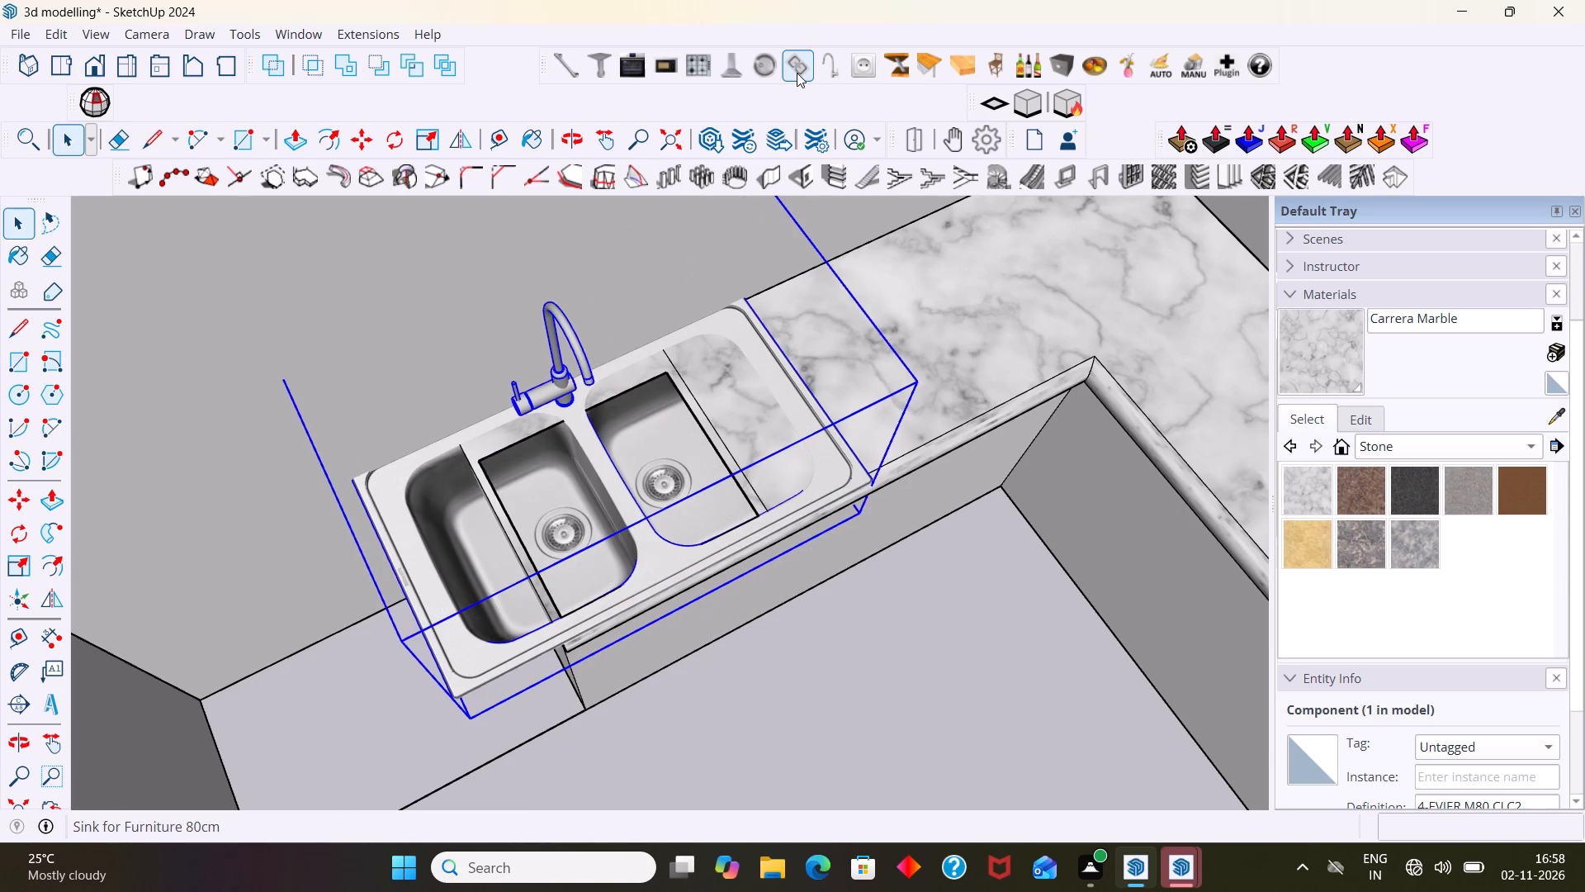
scroll(771, 367, down, 1)
scroll(628, 453, down, 2)
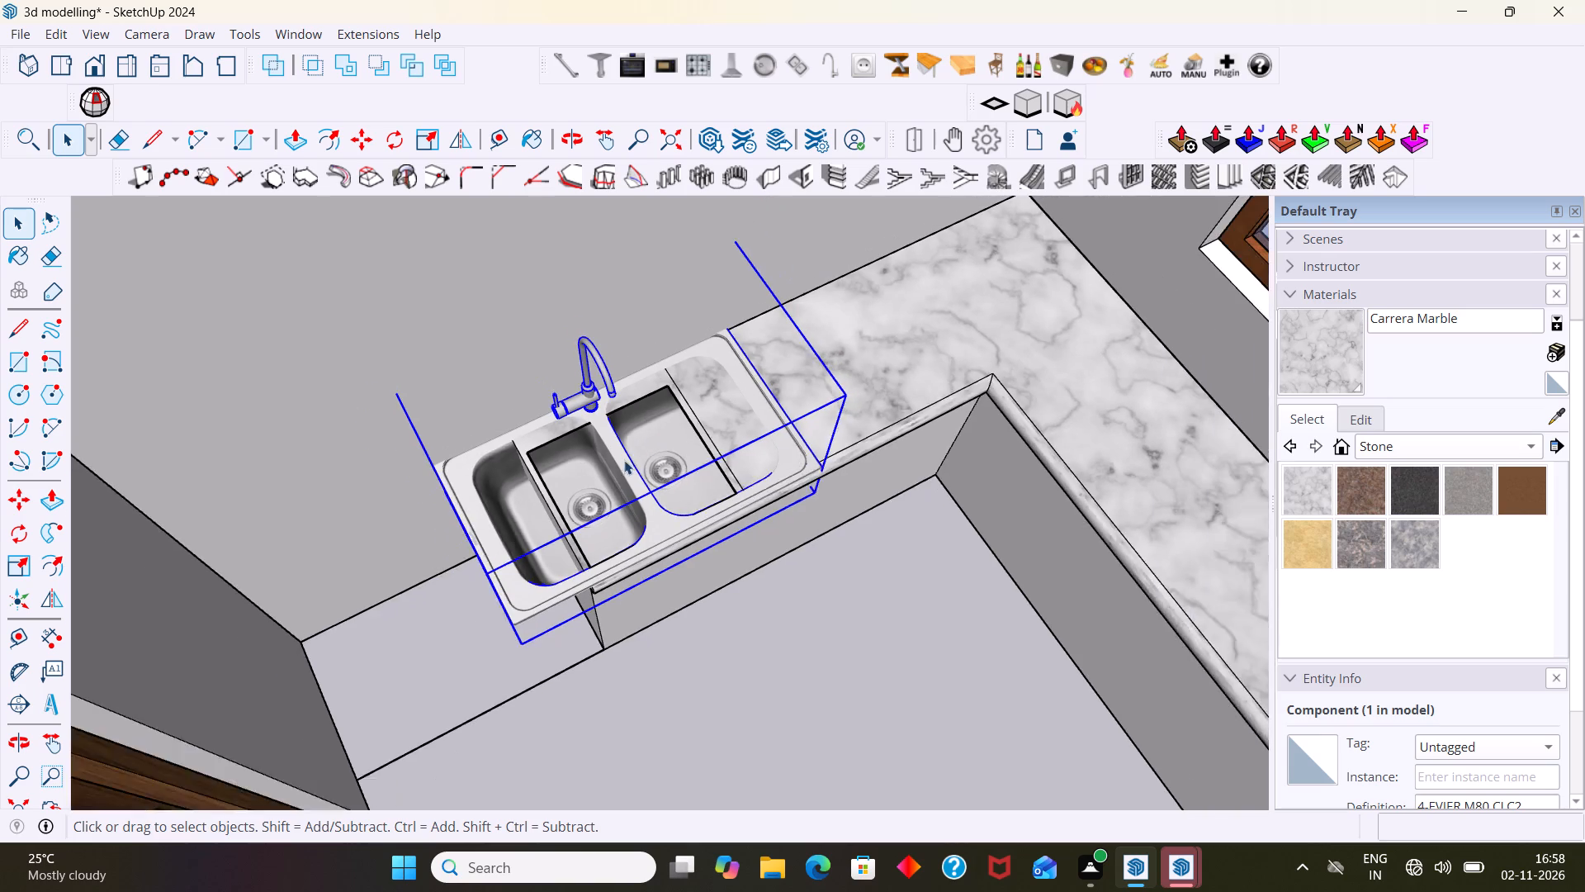
scroll(624, 460, down, 2)
click(745, 568)
Intersect the counter's marble top face with the model to imprint the double-bowl sink's outline.
scroll(717, 493, up, 10)
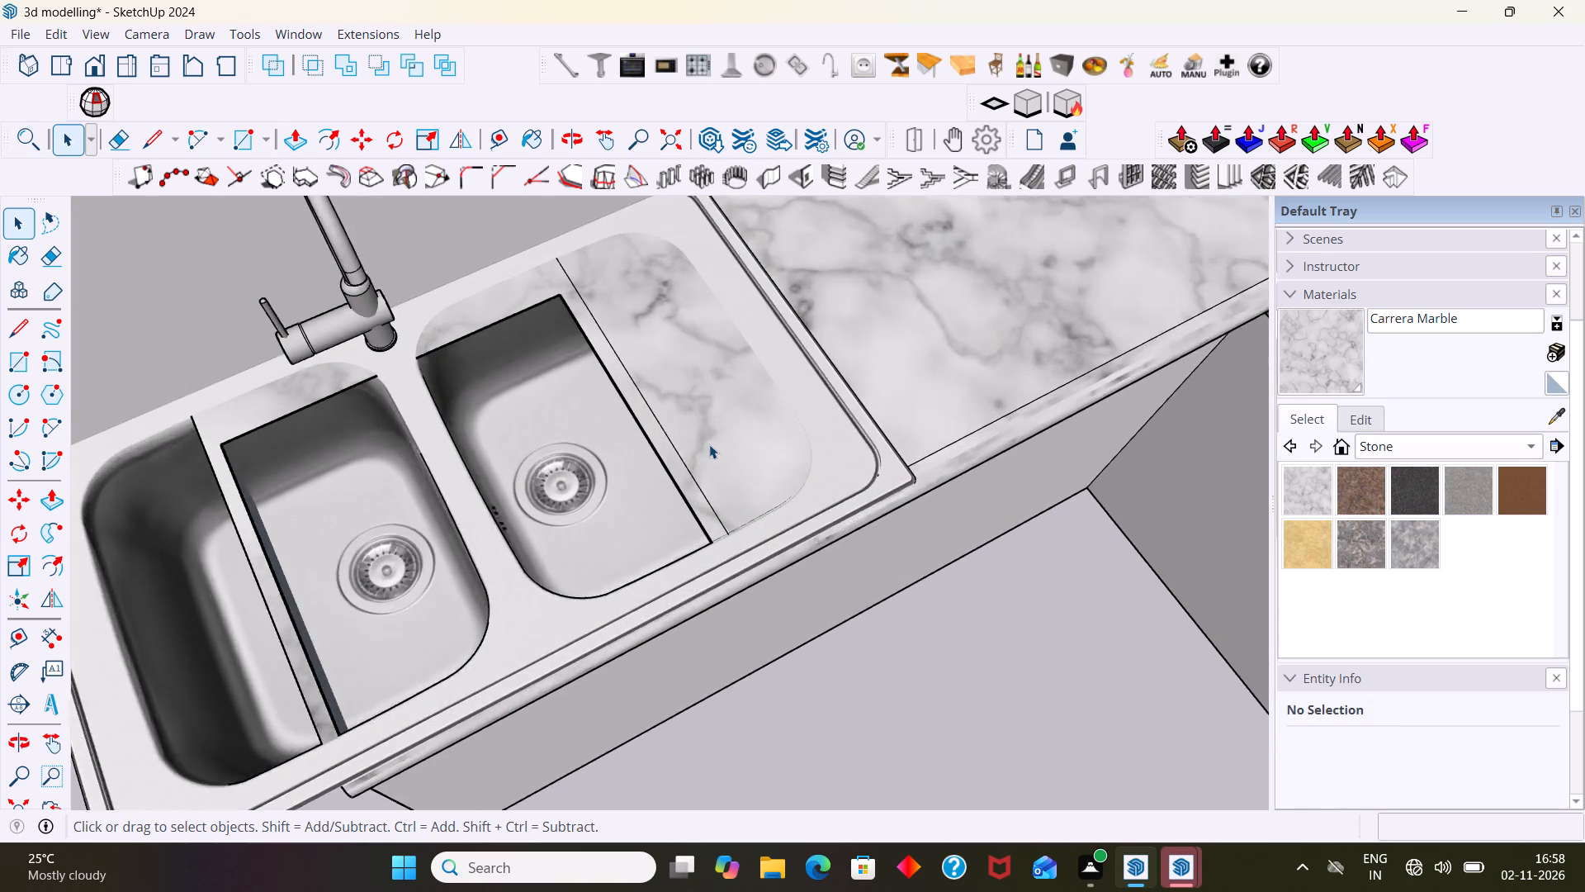
scroll(709, 444, up, 2)
triple_click(709, 444)
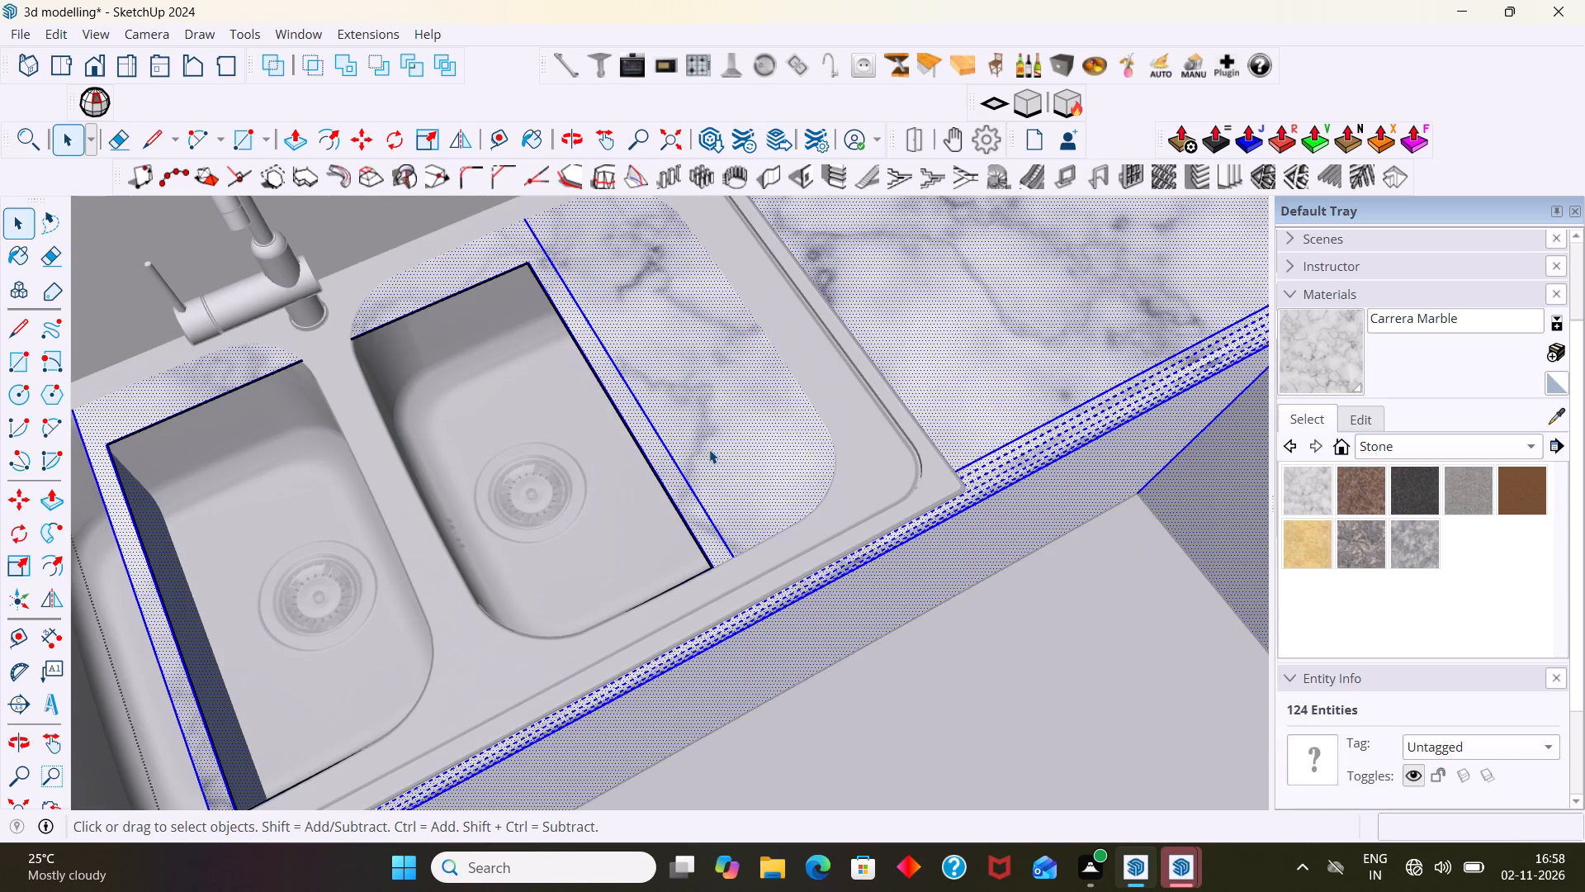
click(709, 449)
right_click(709, 449)
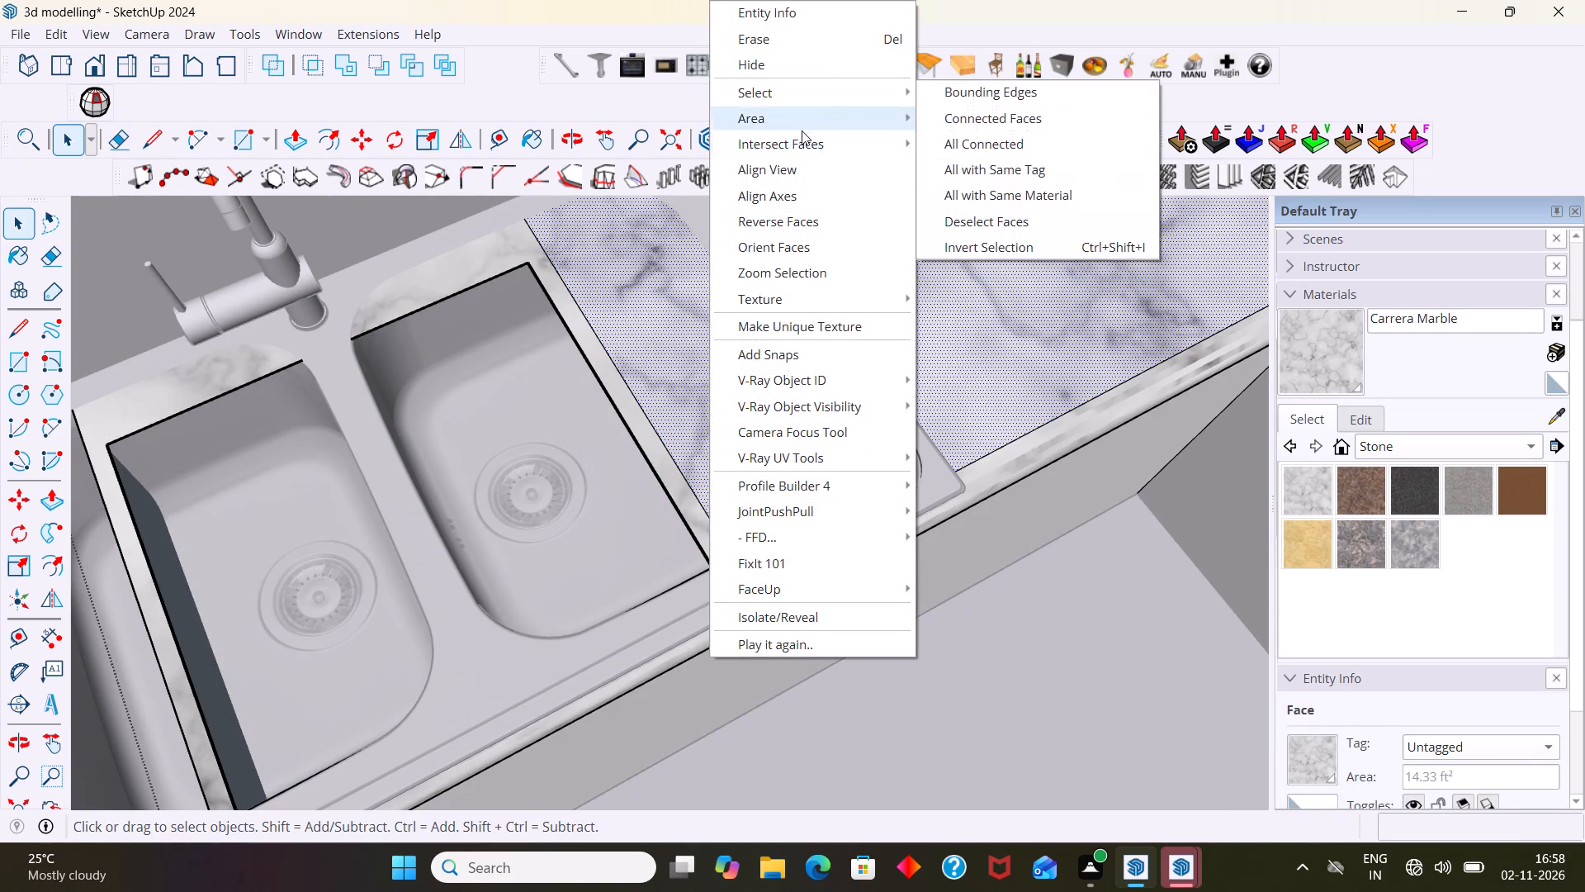
click(802, 146)
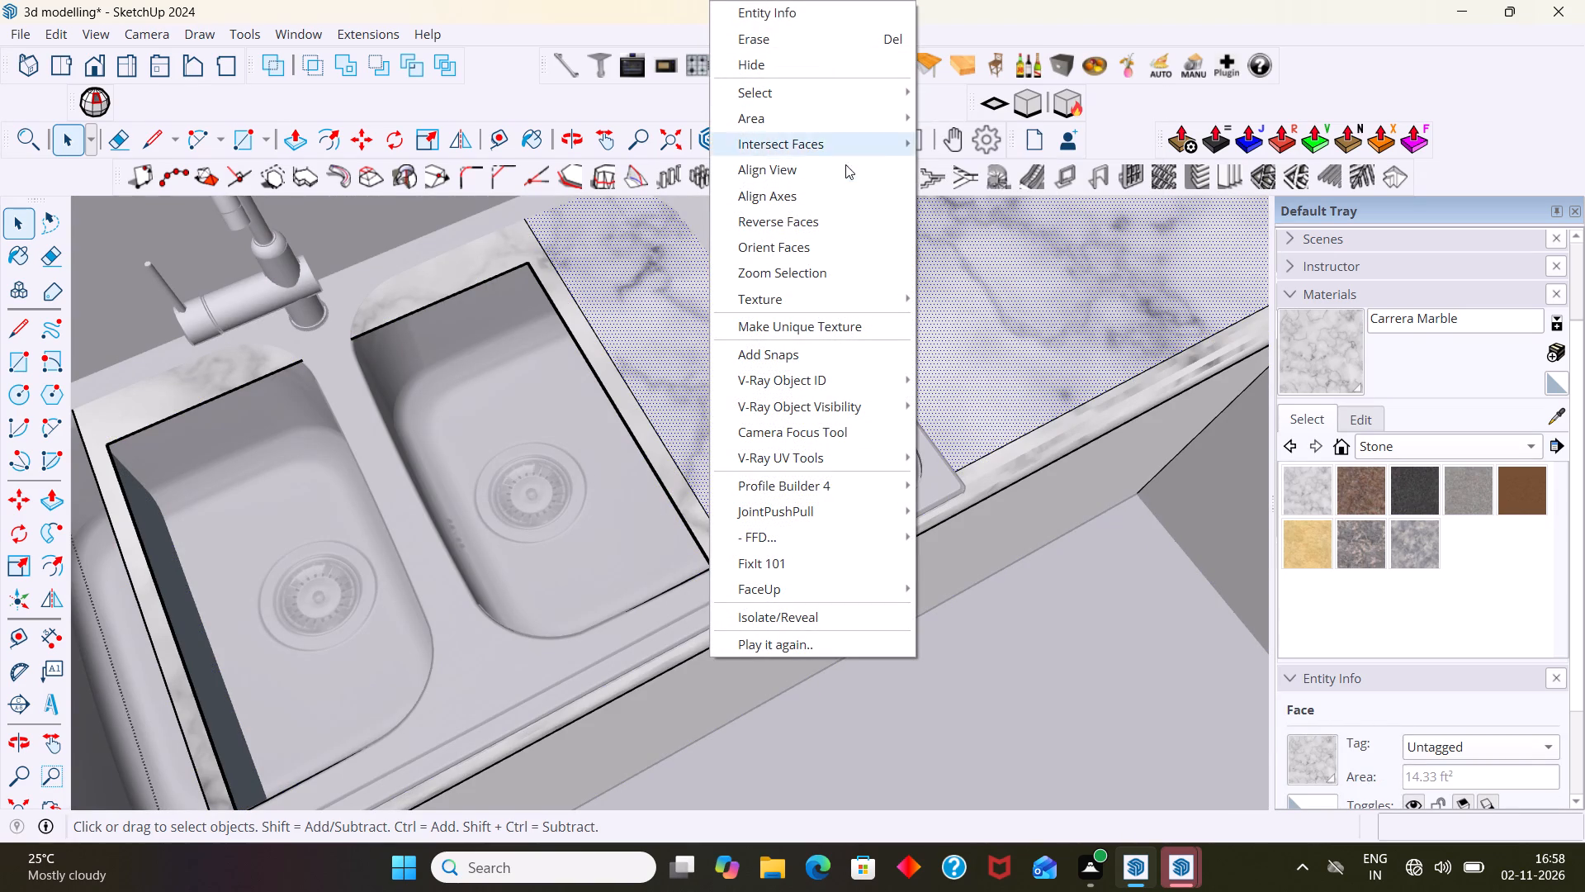
click(841, 155)
click(979, 146)
Delete the marble face and the remaining marble strips covering the two sink bowls.
click(671, 334)
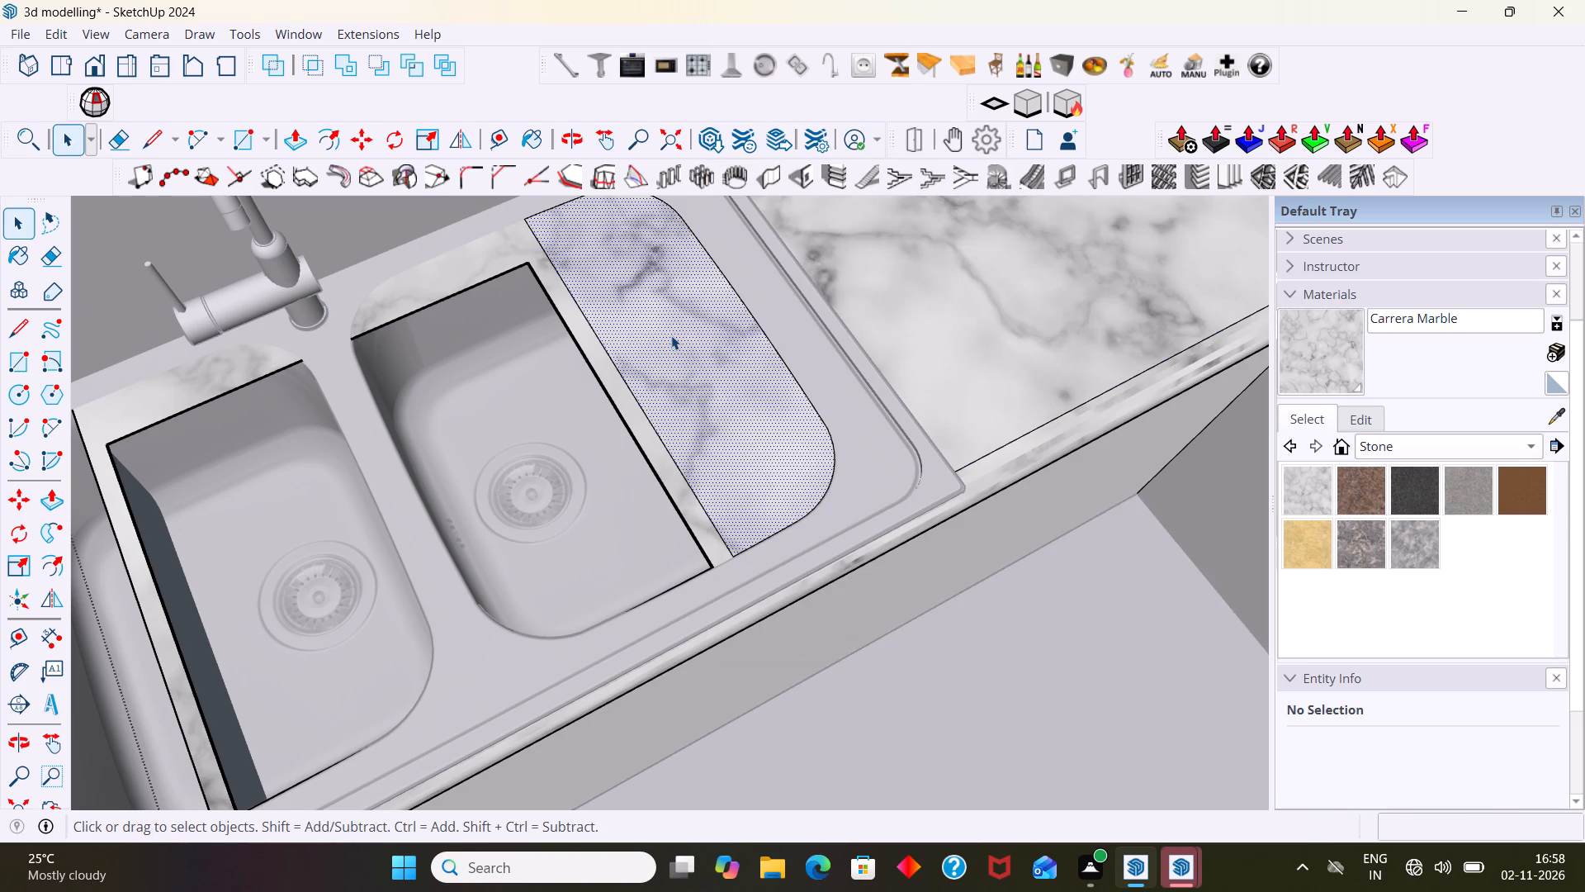
key(Delete)
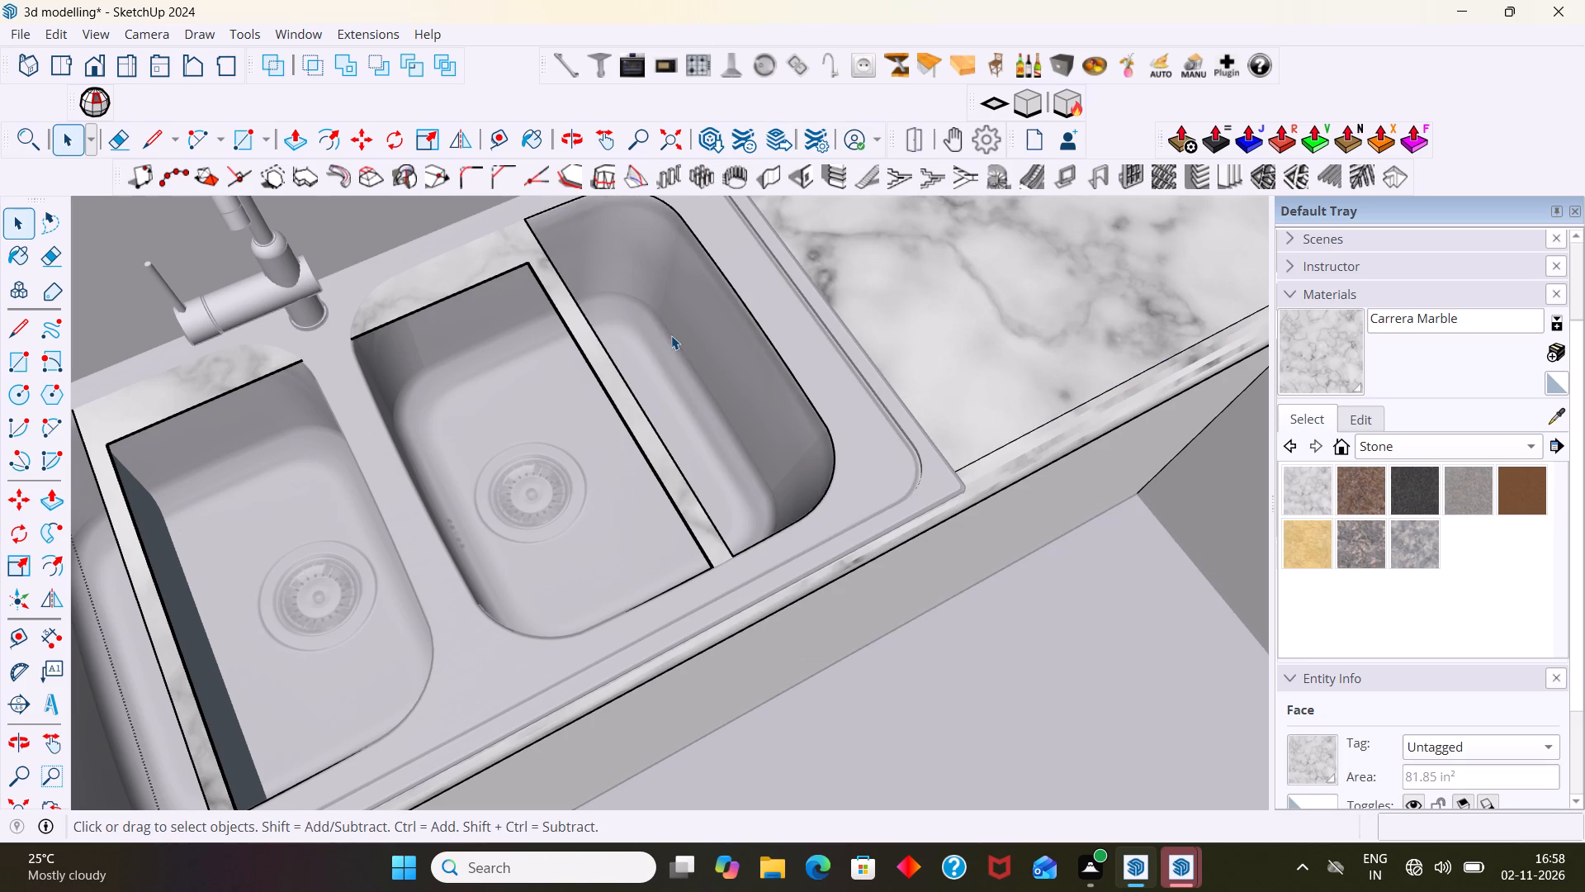
click(627, 409)
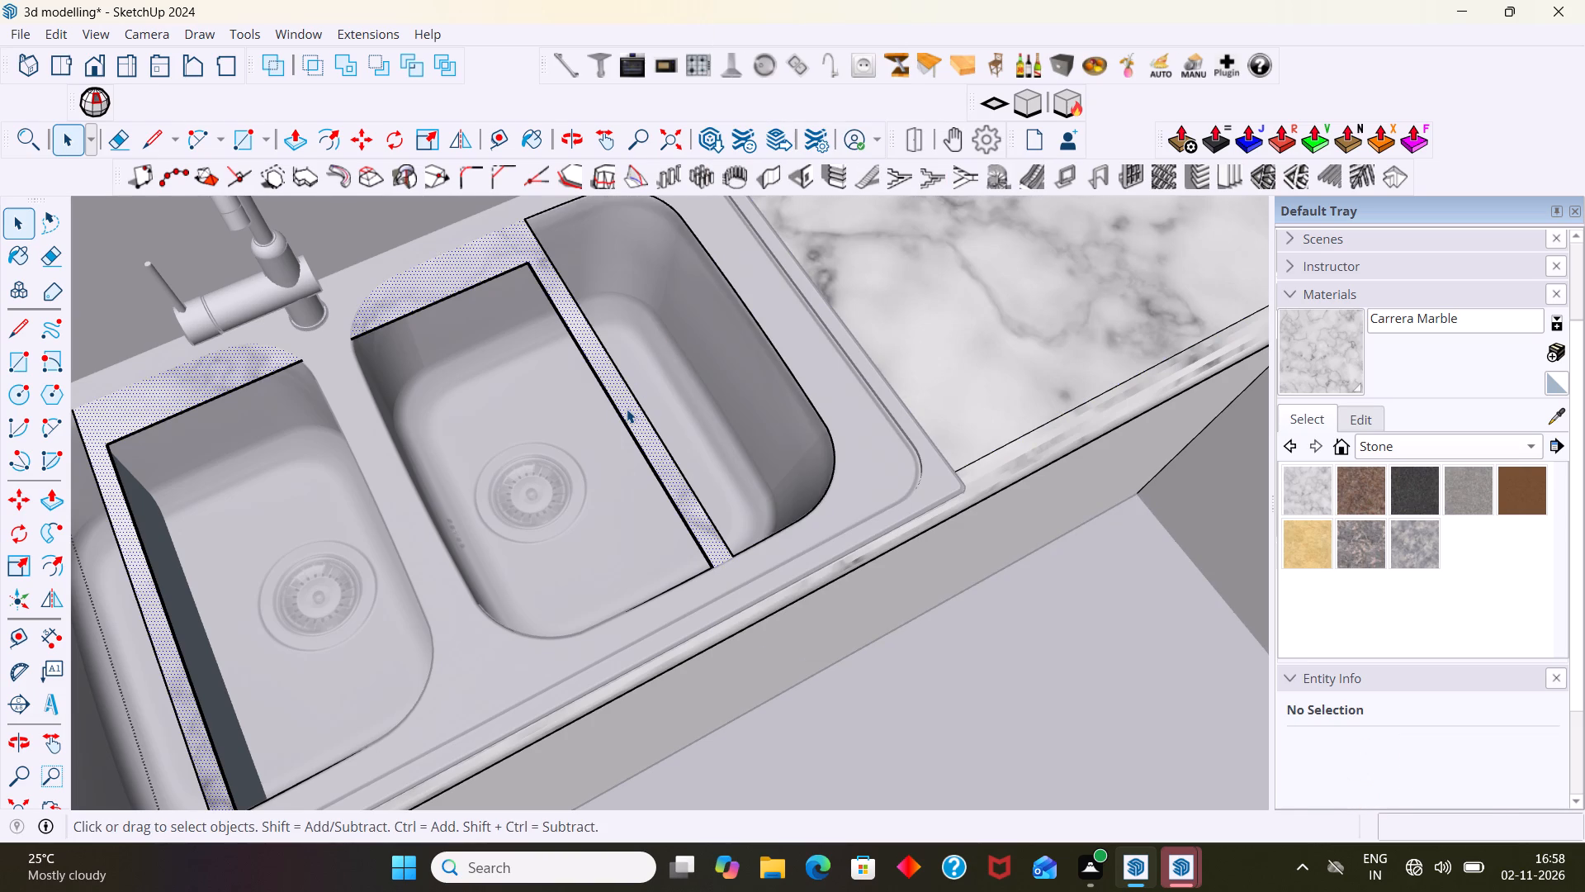
key(Delete)
Delete the leftover cutout edges crossing the sink bowl nearest the counter's corner.
scroll(634, 401, down, 2)
middle_drag(626, 409, 697, 382)
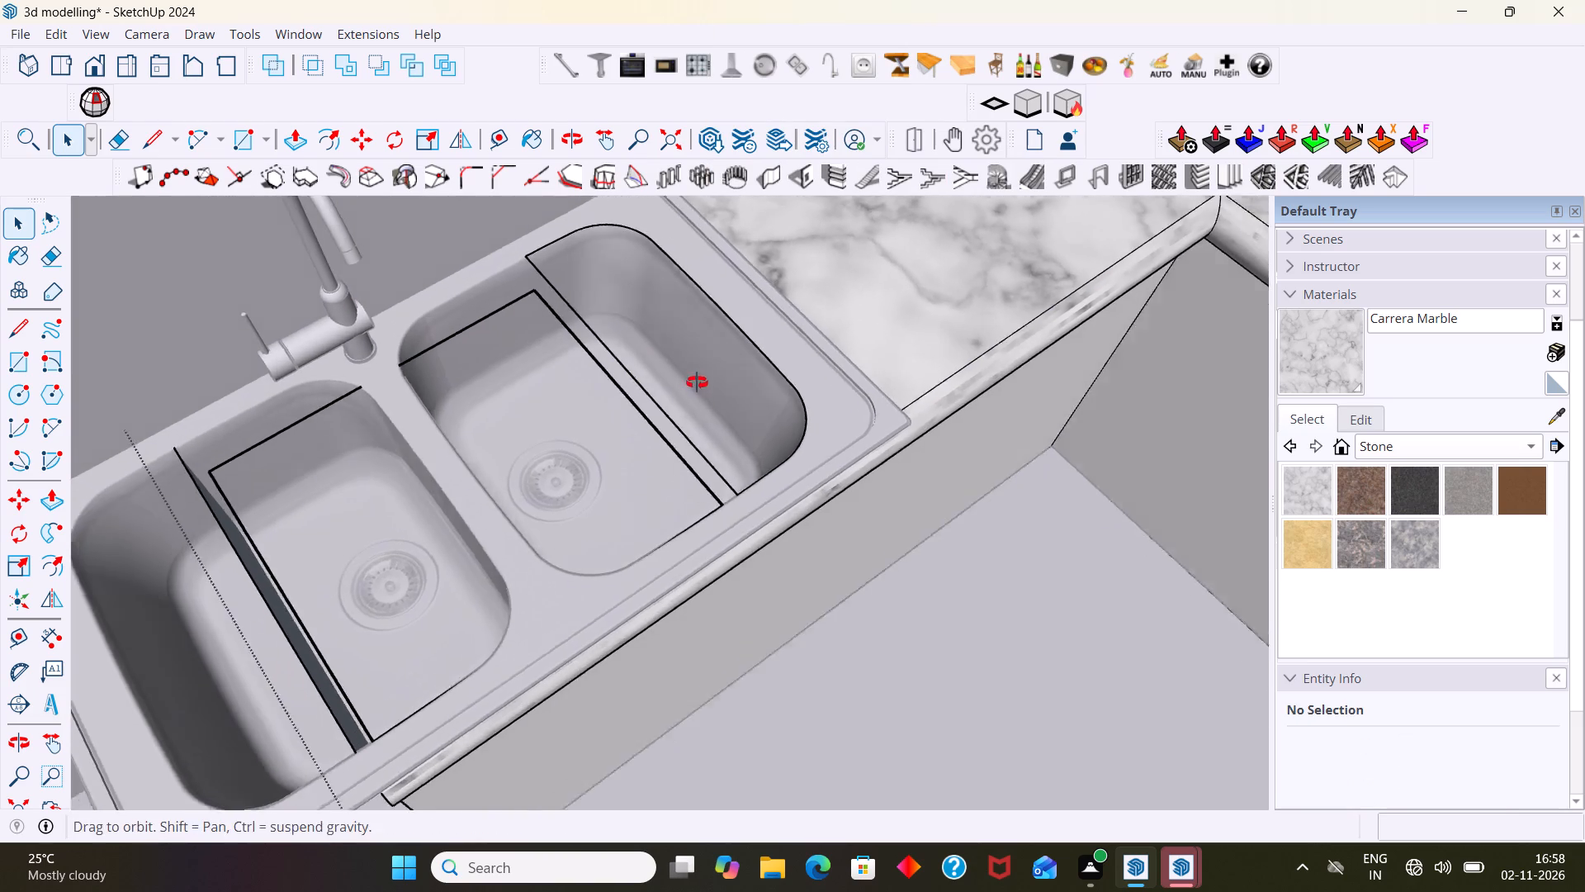
middle_drag(697, 382, 699, 382)
scroll(673, 397, up, 3)
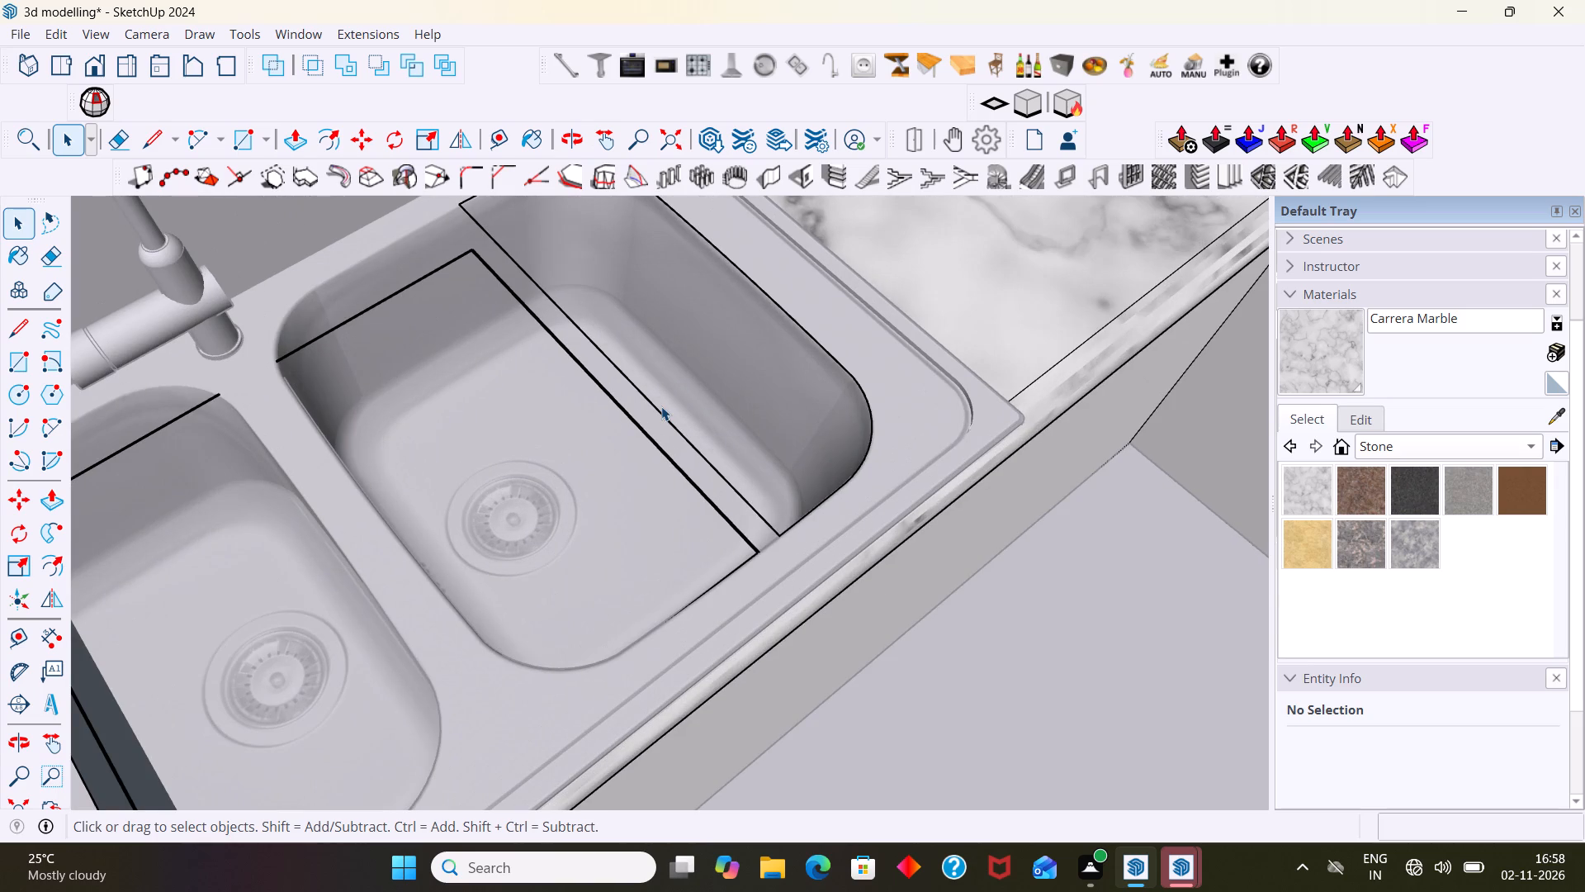
scroll(662, 406, up, 2)
click(663, 410)
click(660, 418)
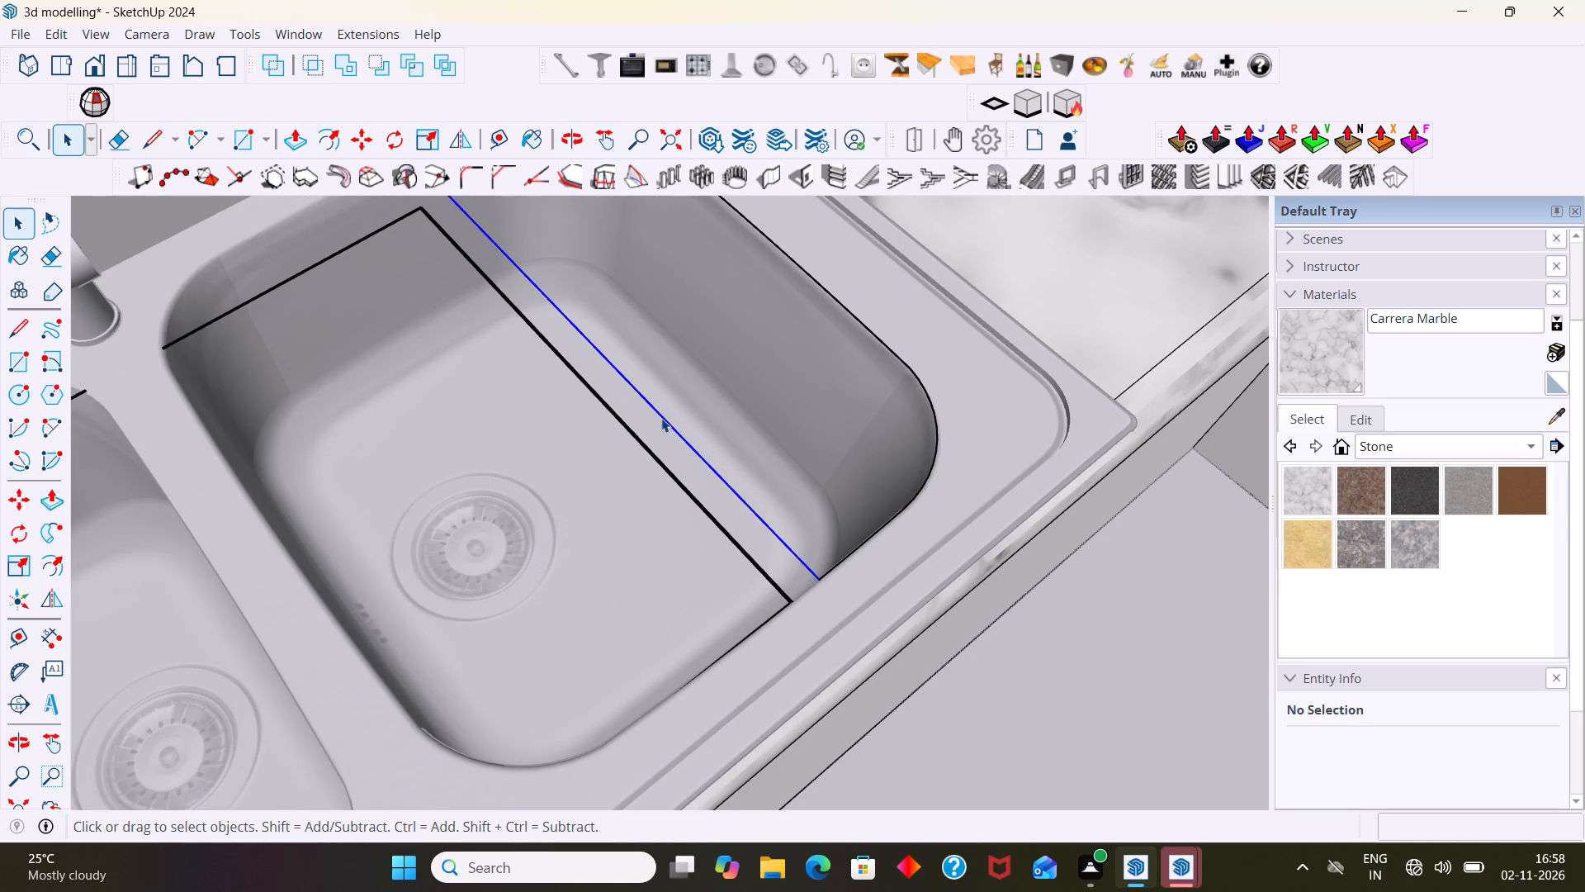
key(Delete)
click(646, 444)
key(Delete)
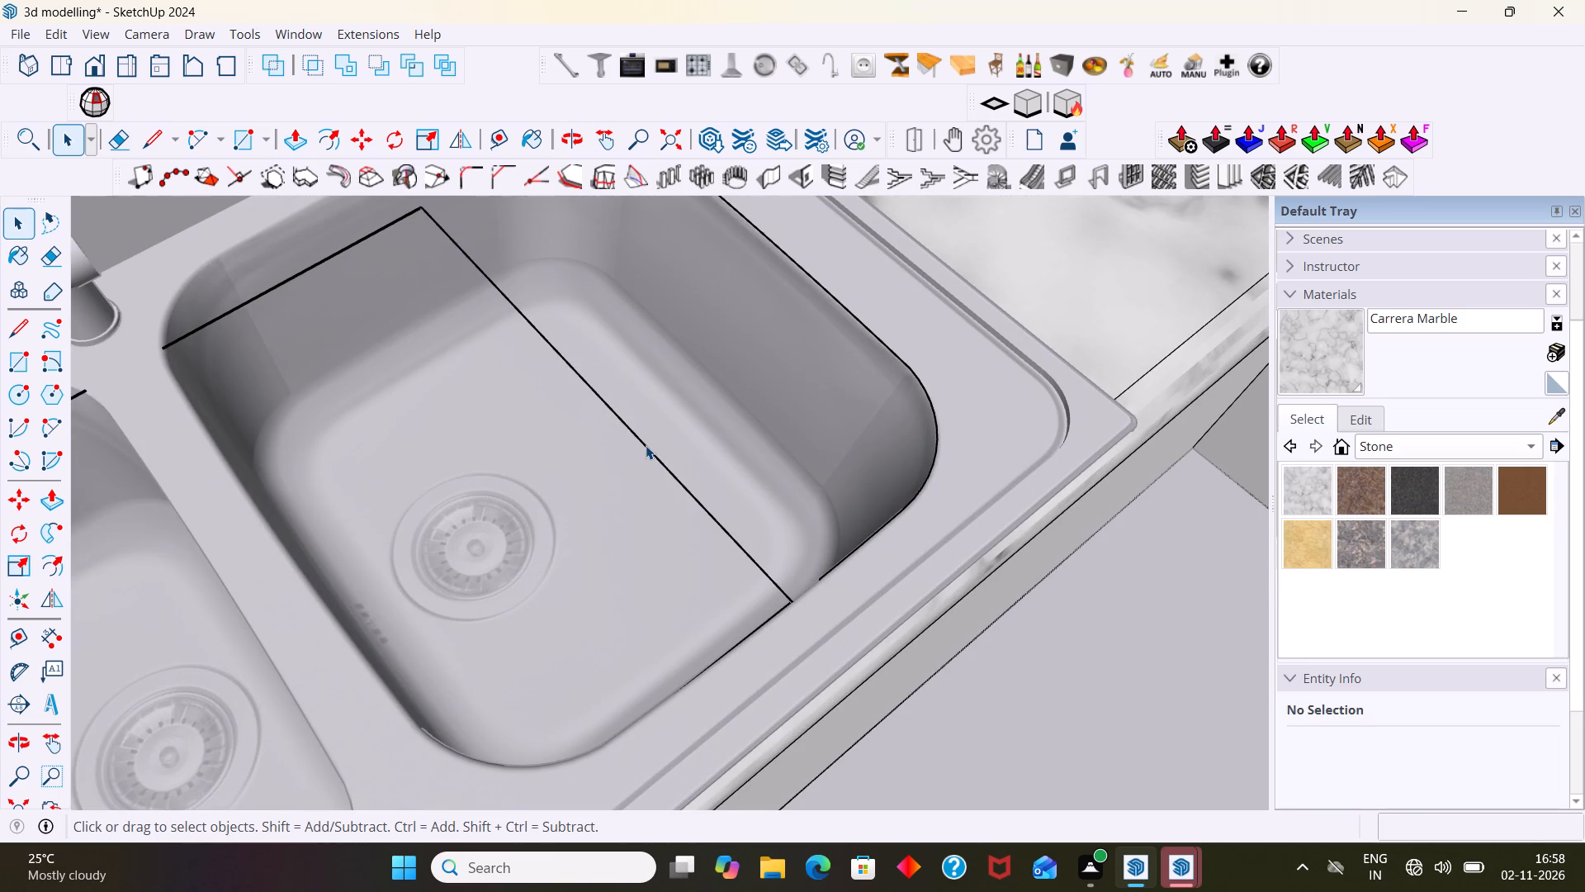
scroll(646, 445, down, 2)
click(646, 445)
key(Delete)
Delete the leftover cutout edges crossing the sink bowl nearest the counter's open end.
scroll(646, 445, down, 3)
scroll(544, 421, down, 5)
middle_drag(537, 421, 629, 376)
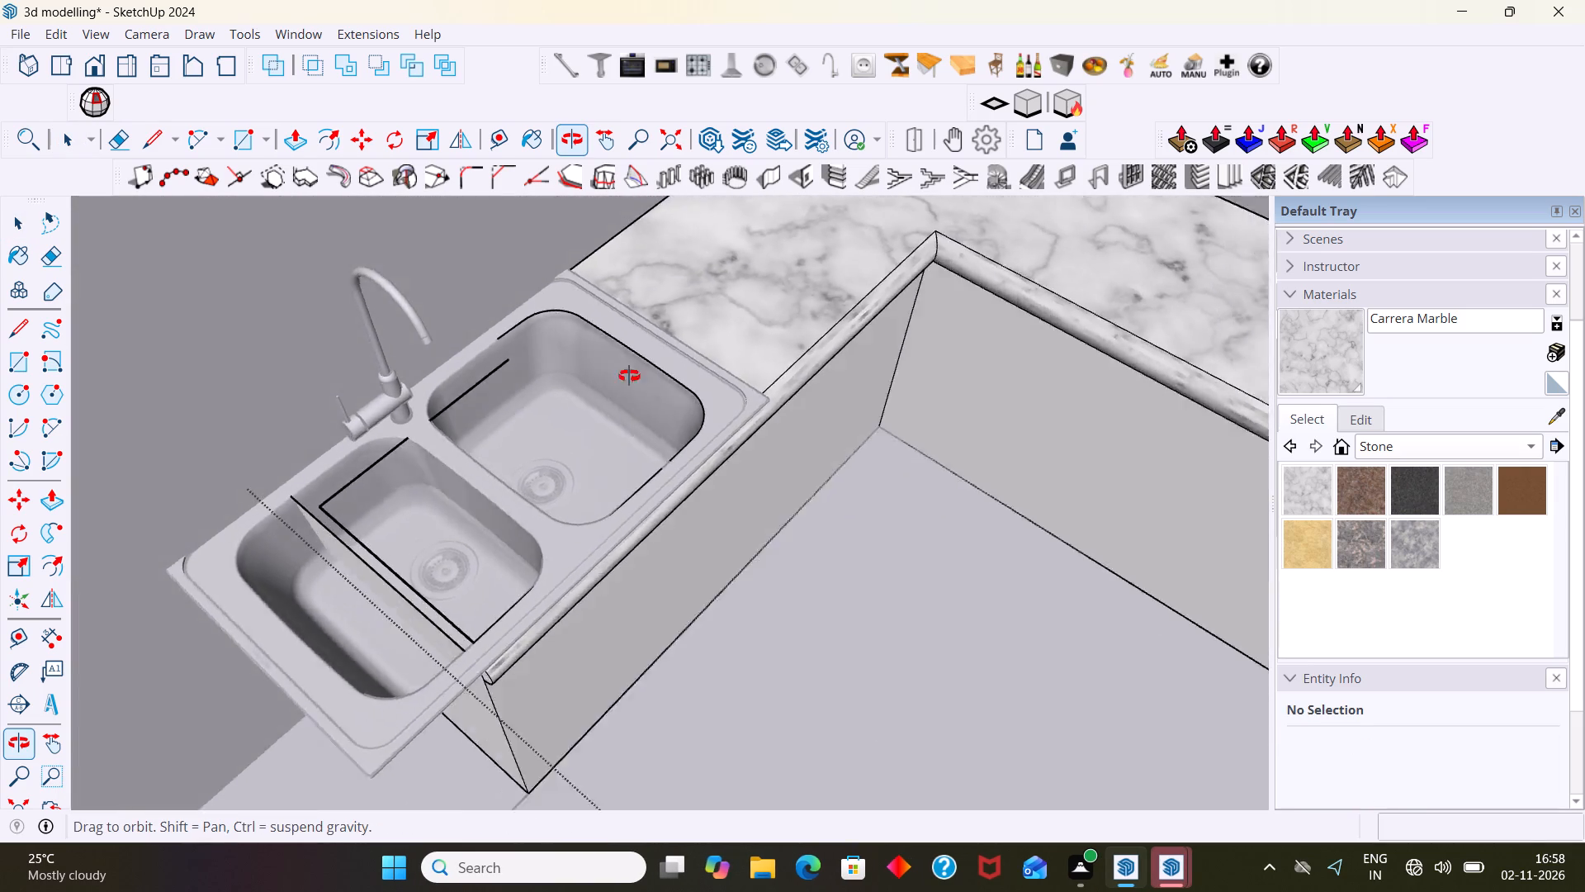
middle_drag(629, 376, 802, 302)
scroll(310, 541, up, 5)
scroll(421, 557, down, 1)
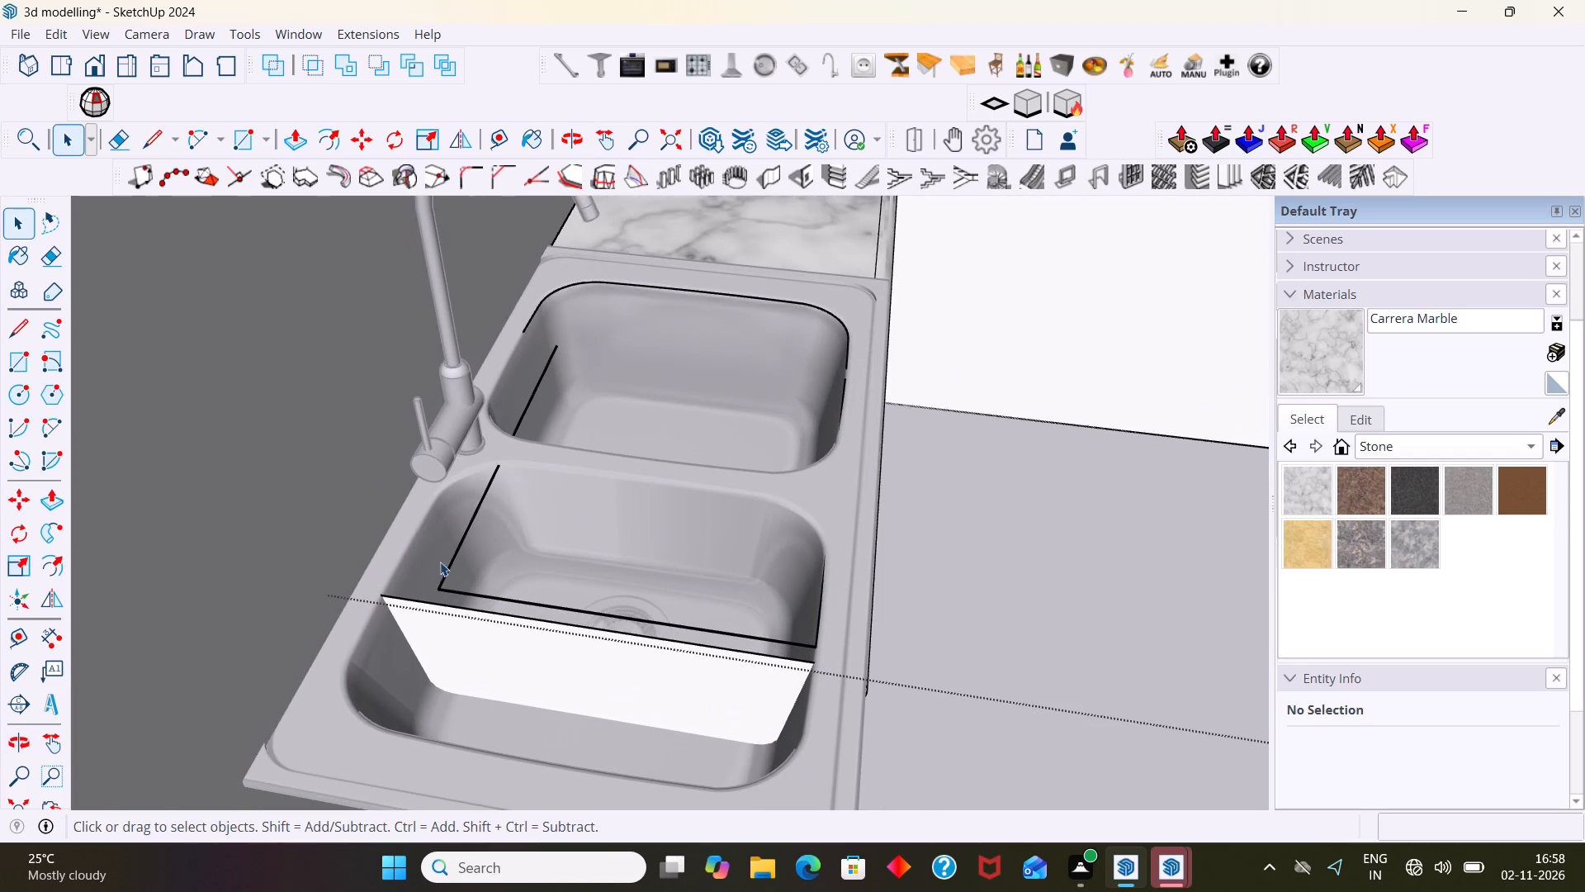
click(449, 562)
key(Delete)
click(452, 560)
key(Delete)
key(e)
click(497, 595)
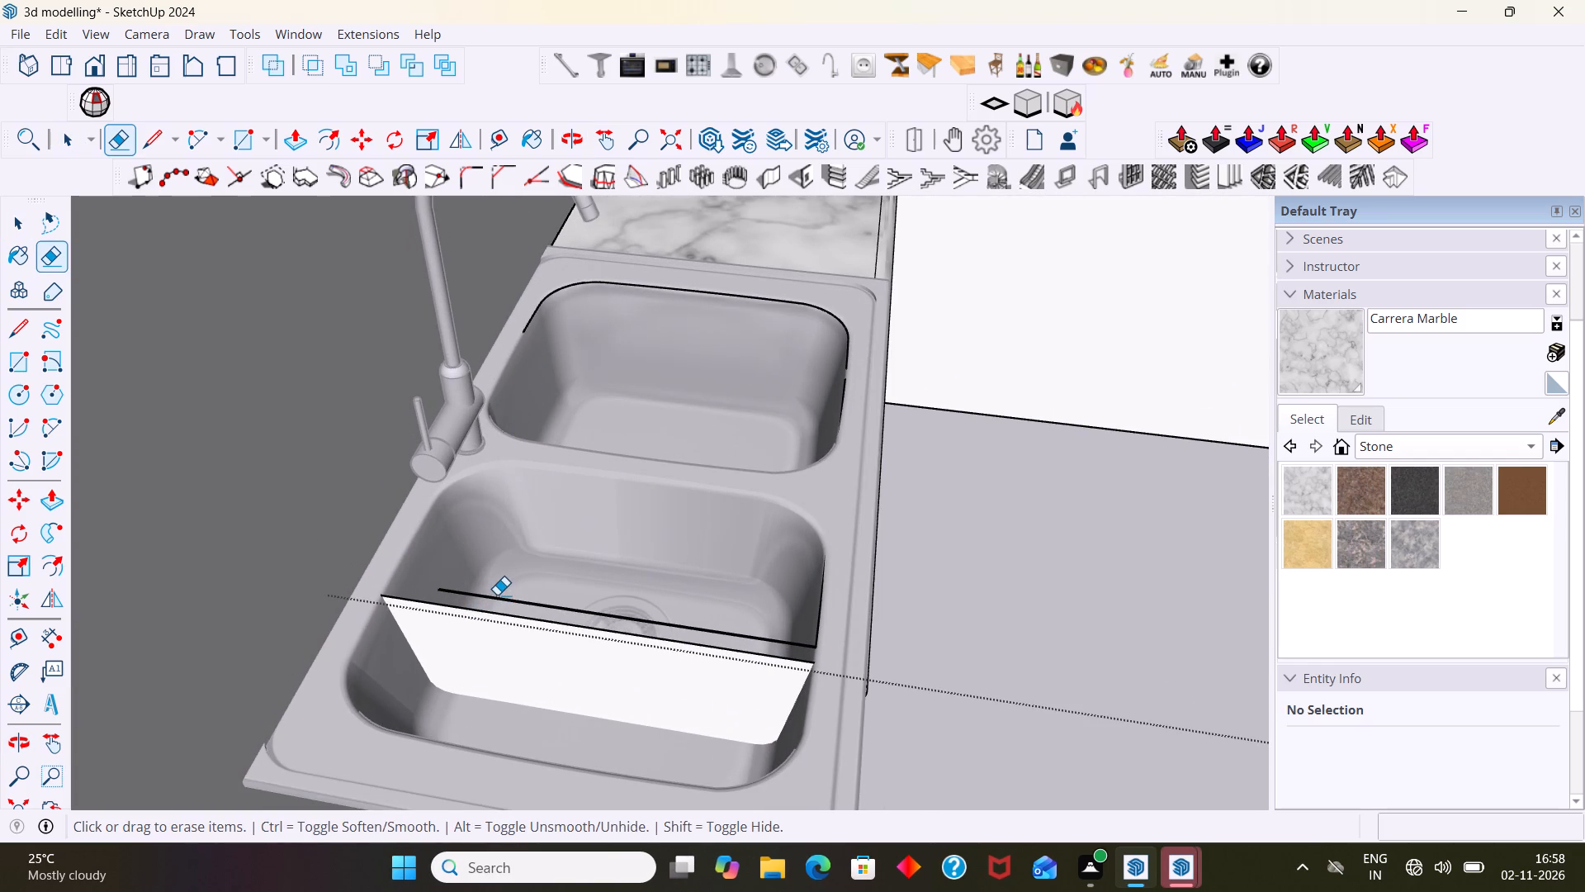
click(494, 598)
Undo the deletions of the leftover edges, marble strips and marble face over the two sink bowls.
scroll(495, 595, down, 2)
middle_drag(502, 588, 445, 642)
scroll(537, 605, down, 2)
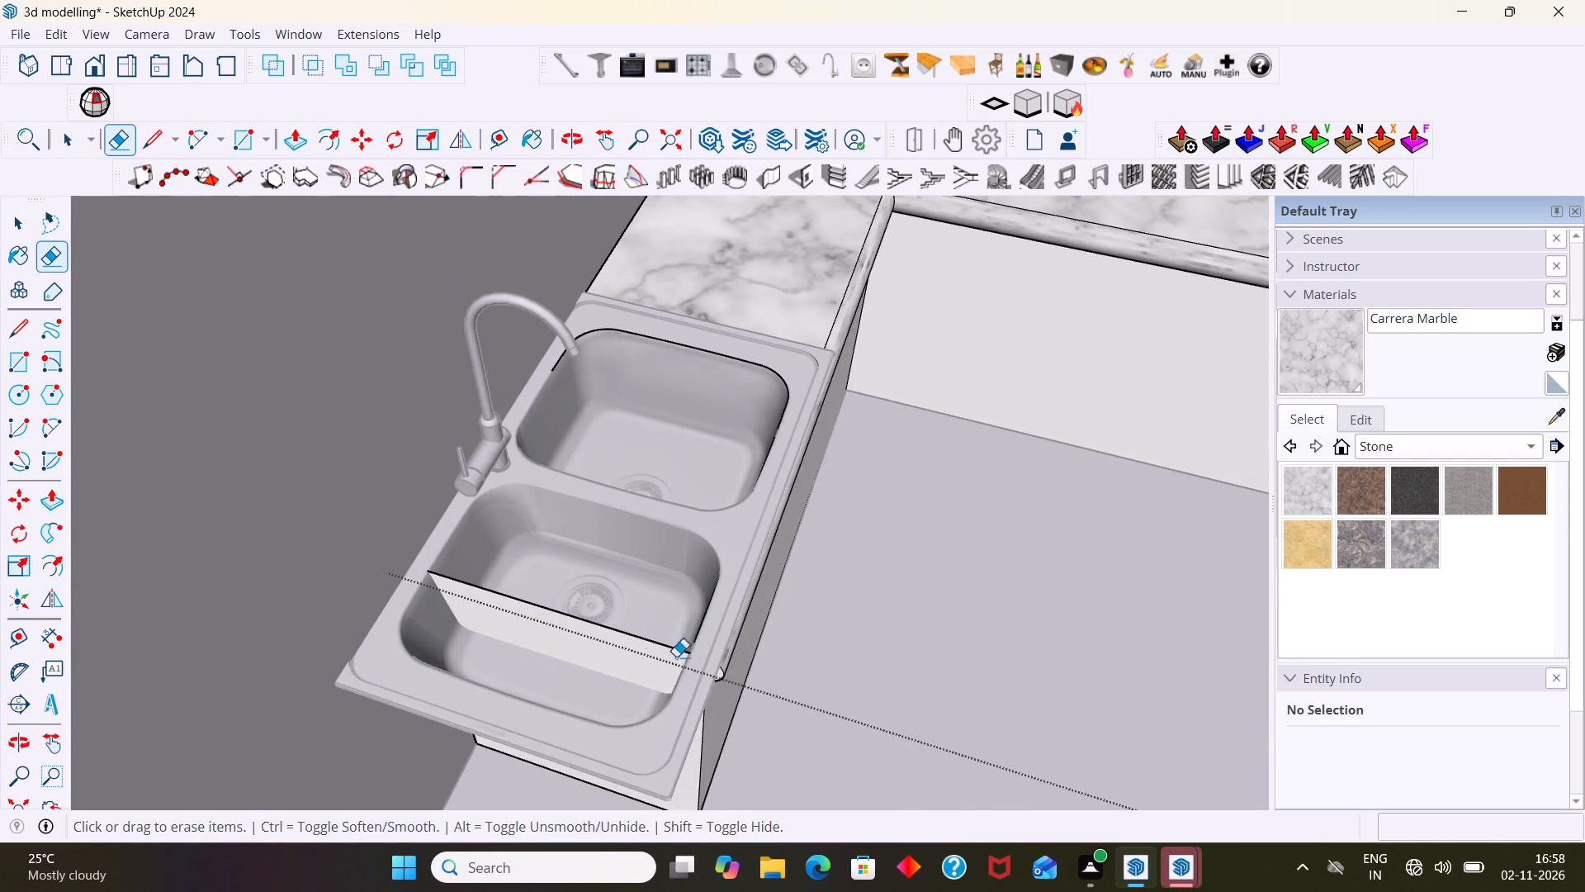
middle_drag(685, 657, 357, 602)
scroll(545, 564, up, 3)
middle_drag(558, 562, 504, 709)
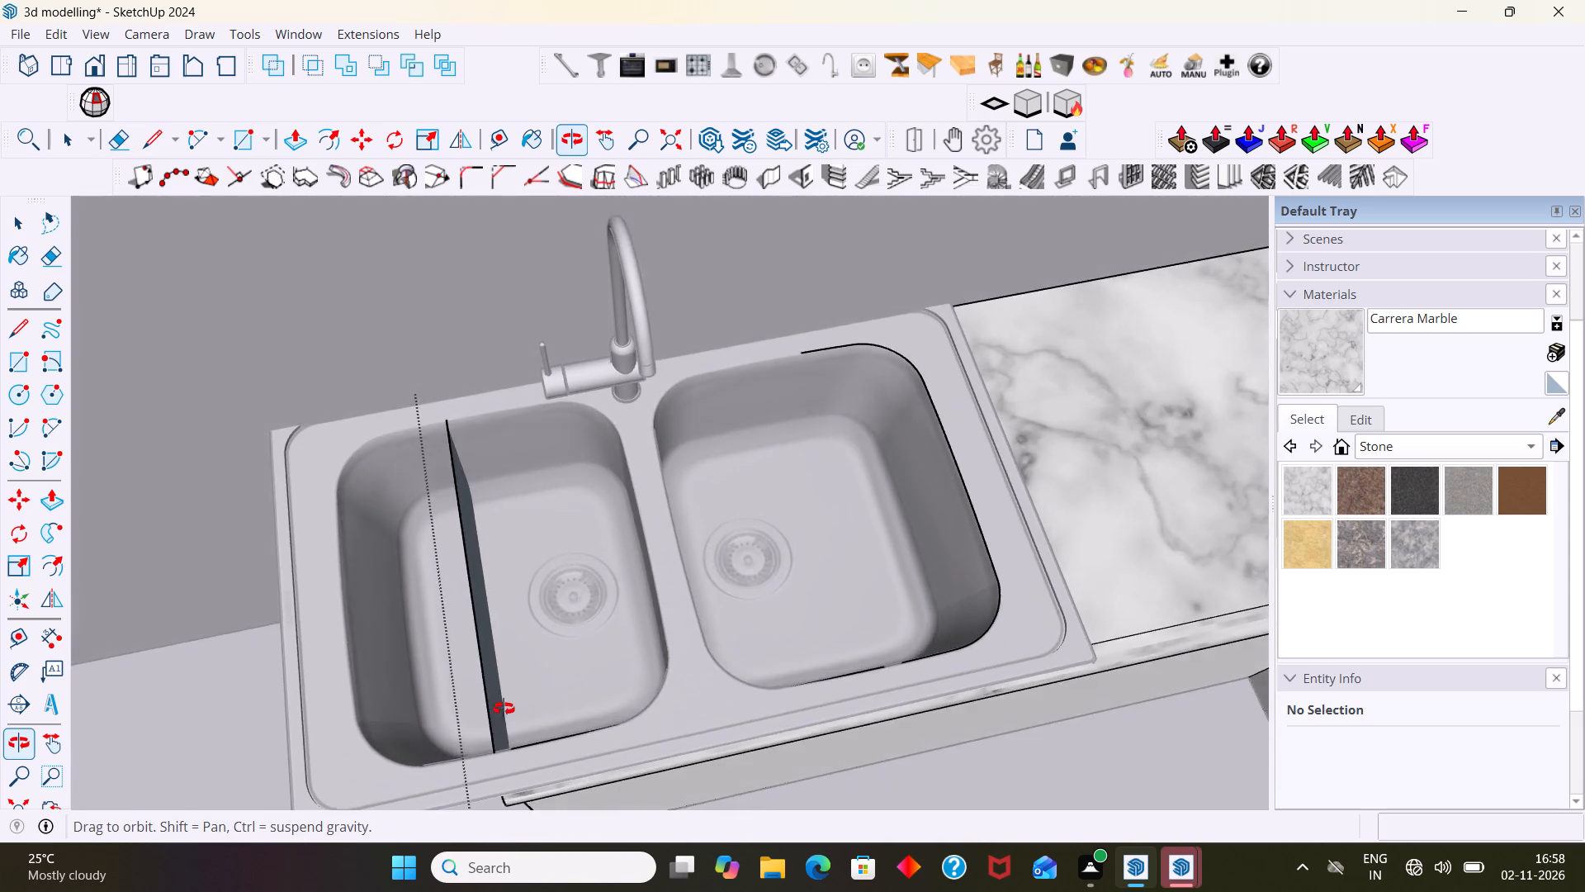
middle_drag(504, 709, 454, 612)
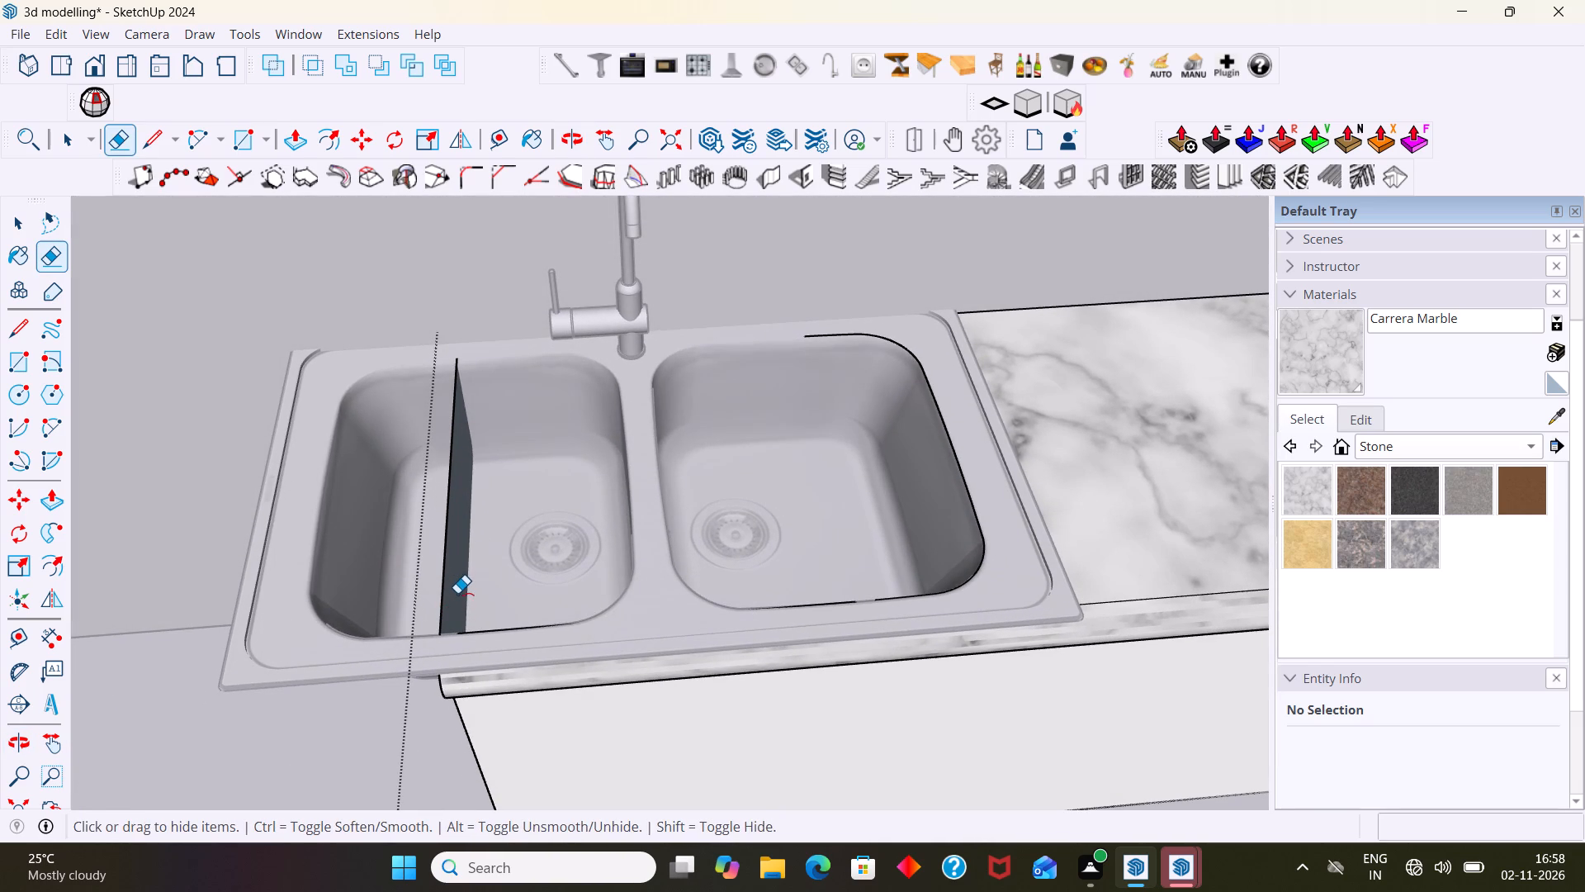
key(ctrl+z)
key(ctrl+z)
key(ctrl+z)
key(ctrl+z)
key(ctrl+z)
key(ctrl+z)
key(ctrl+z)
key(ctrl+z)
key(ctrl+z)
key(ctrl+z)
key(ctrl+z)
key(ctrl+z)
key(ctrl+z)
key(ctrl+z)
key(ctrl+z)
key(ctrl+z)
key(ctrl+z)
key(ctrl+z)
key(ctrl+z)
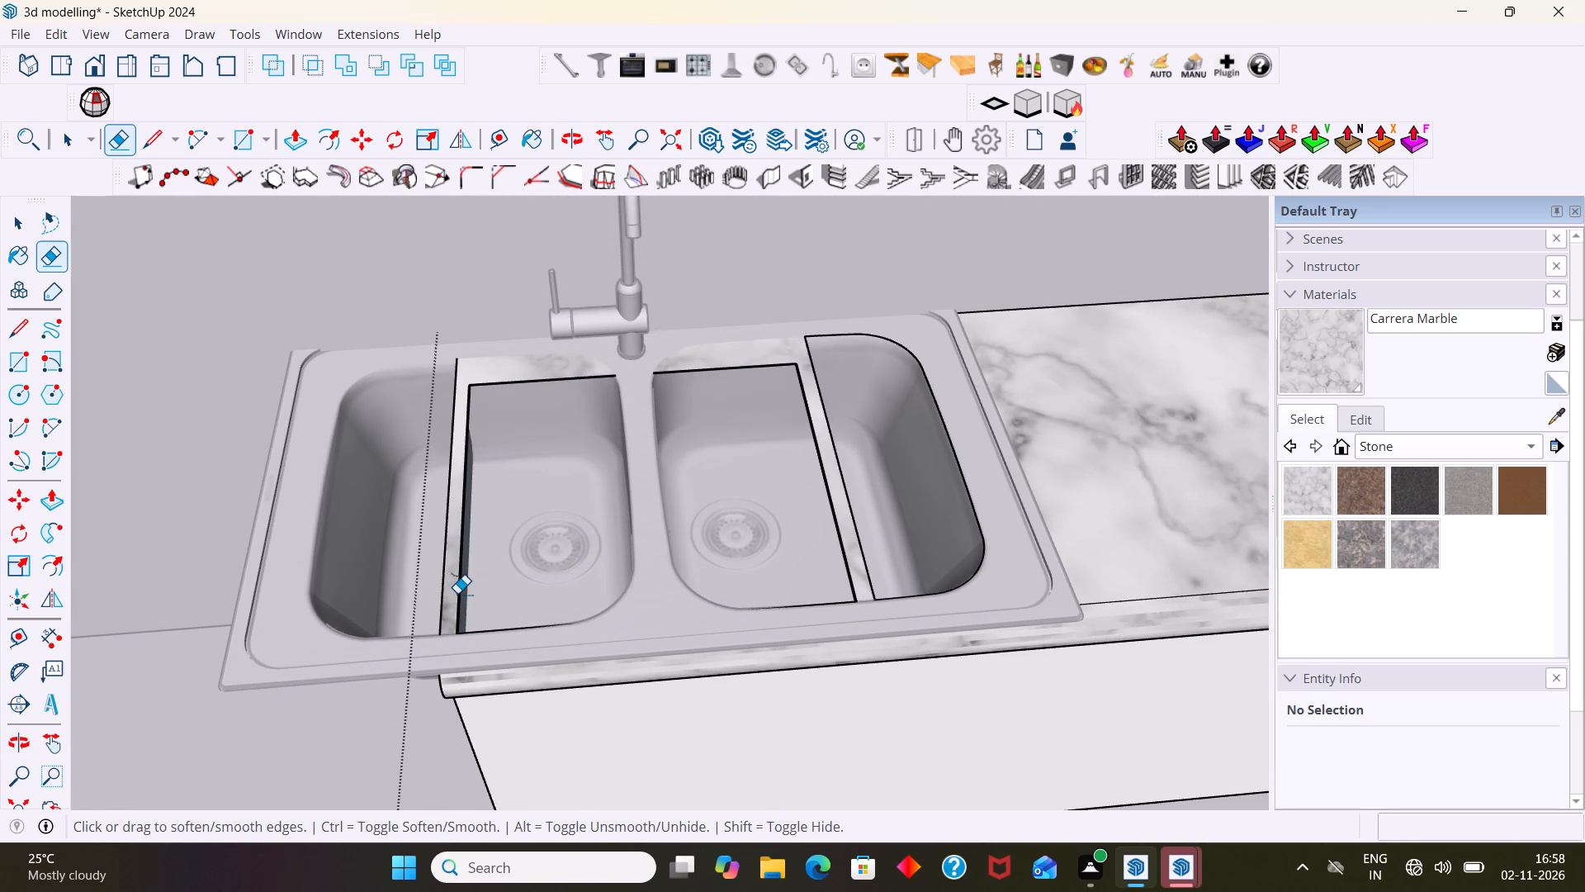
Undo the replacement of the single-bowl M60 sink by the double-bowl sink.
ctrl+scroll(458, 590, down, 4)
middle_drag(459, 582, 780, 482)
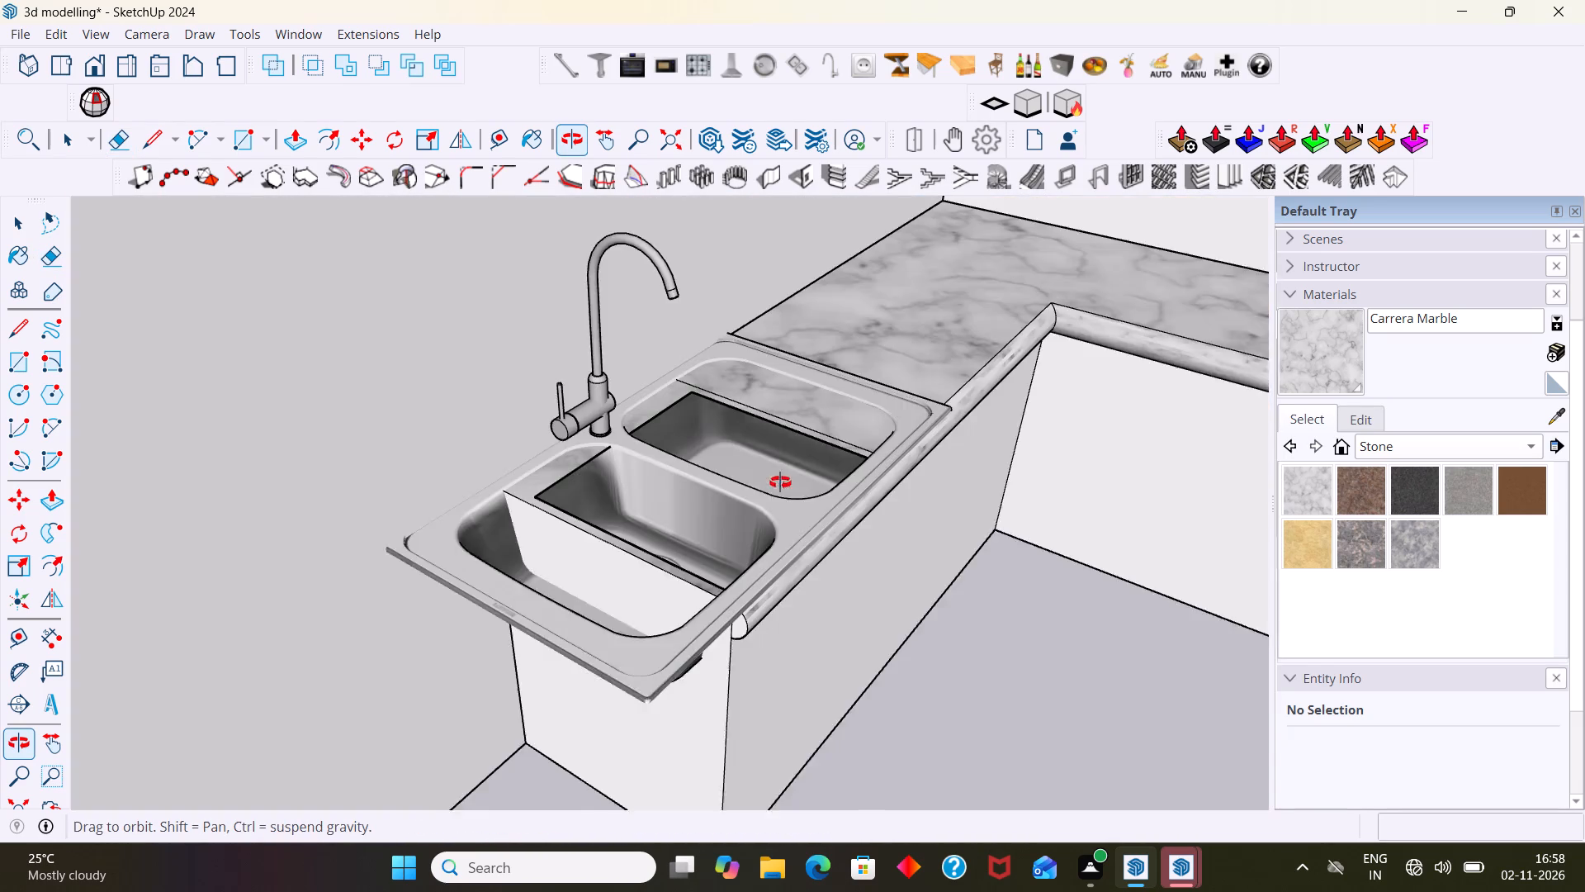
middle_drag(780, 482, 745, 493)
key(space)
scroll(735, 303, down, 17)
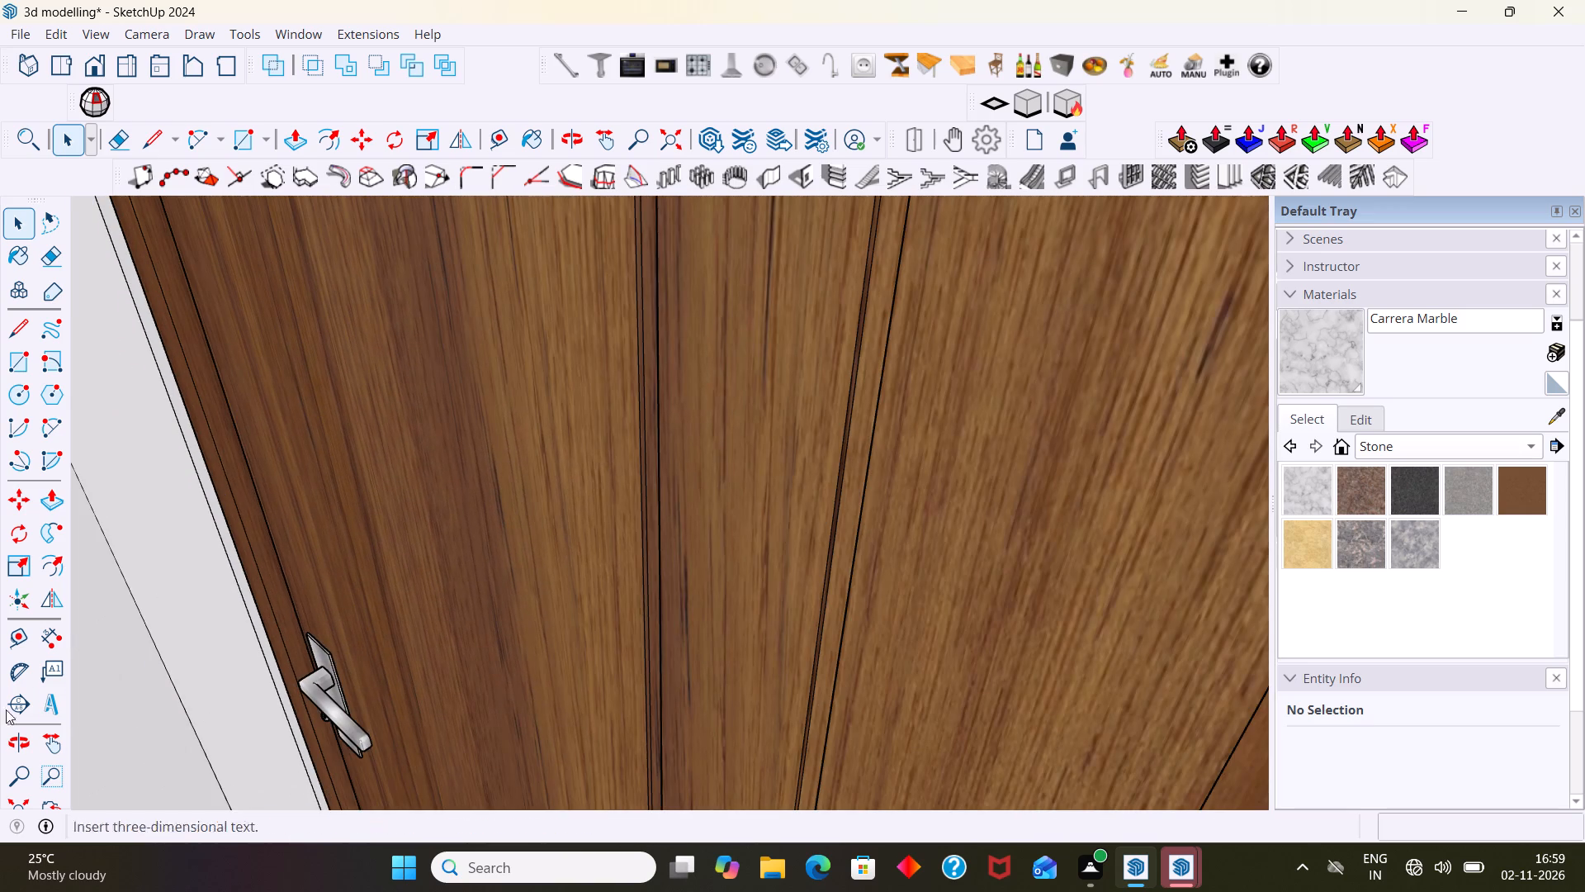
click(7, 799)
scroll(69, 749, down, 3)
click(895, 312)
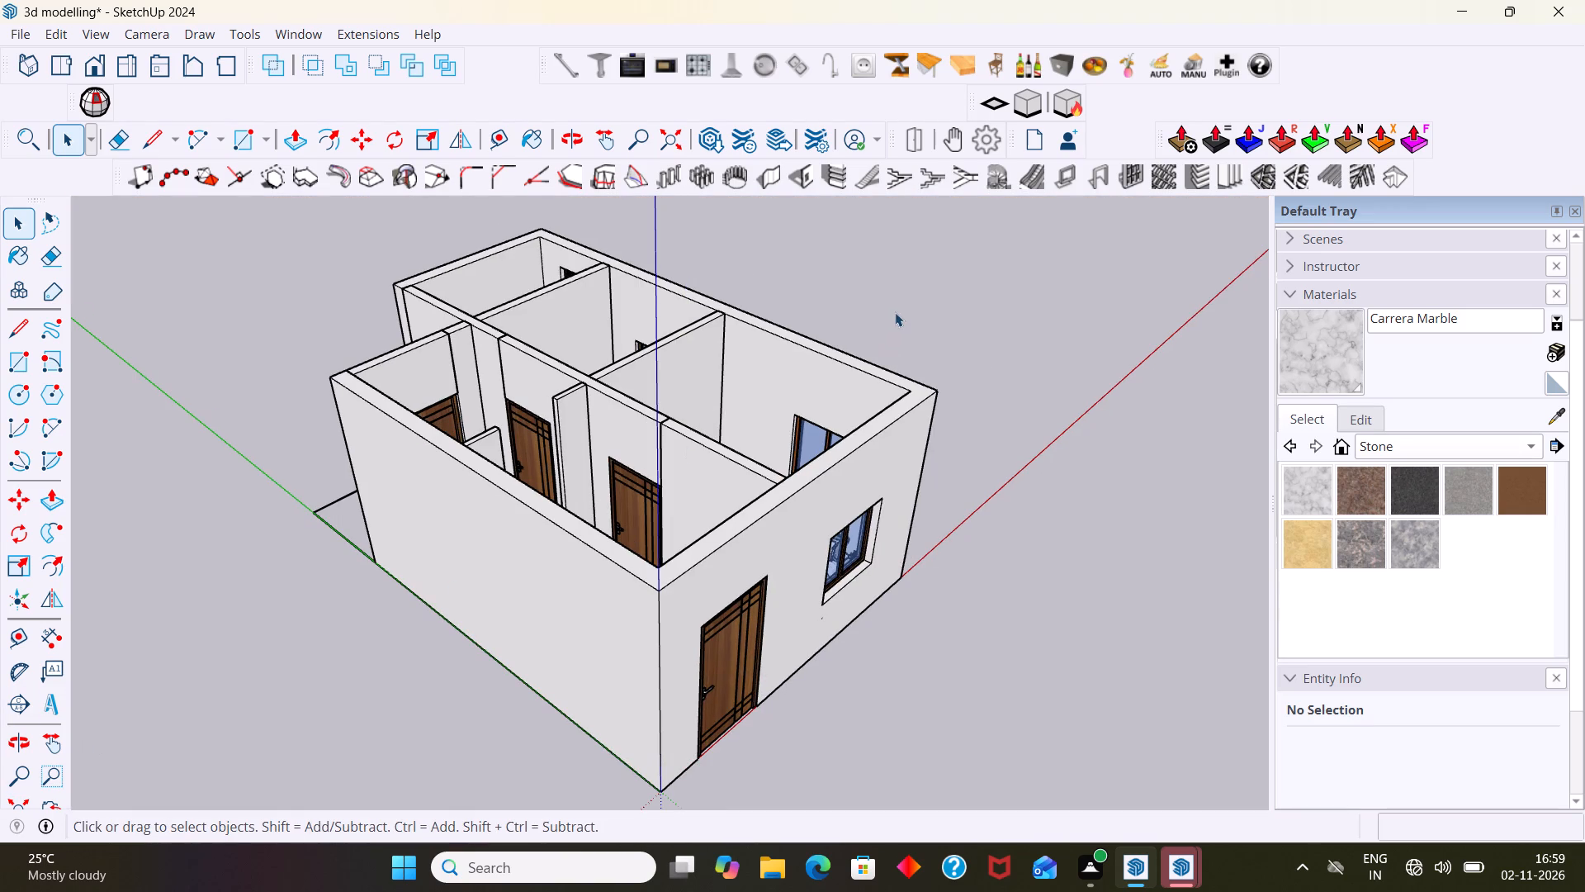
middle_drag(764, 431, 642, 629)
scroll(633, 491, up, 19)
middle_drag(502, 349, 603, 311)
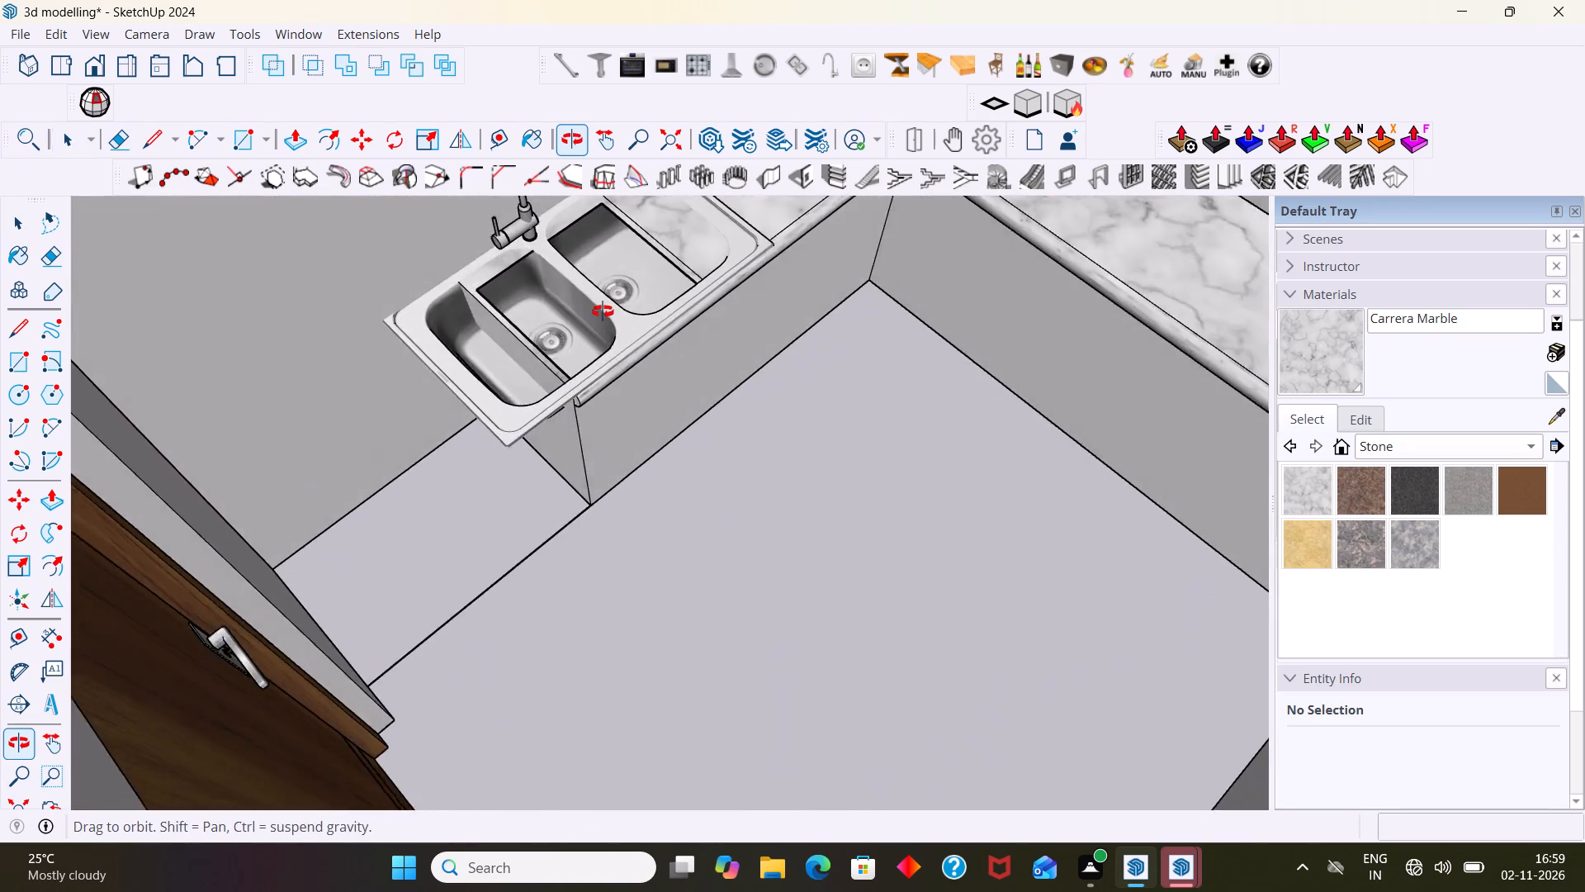
middle_drag(603, 311, 472, 314)
scroll(504, 317, down, 2)
shift+middle_drag(529, 348, 361, 657)
middle_drag(370, 657, 414, 619)
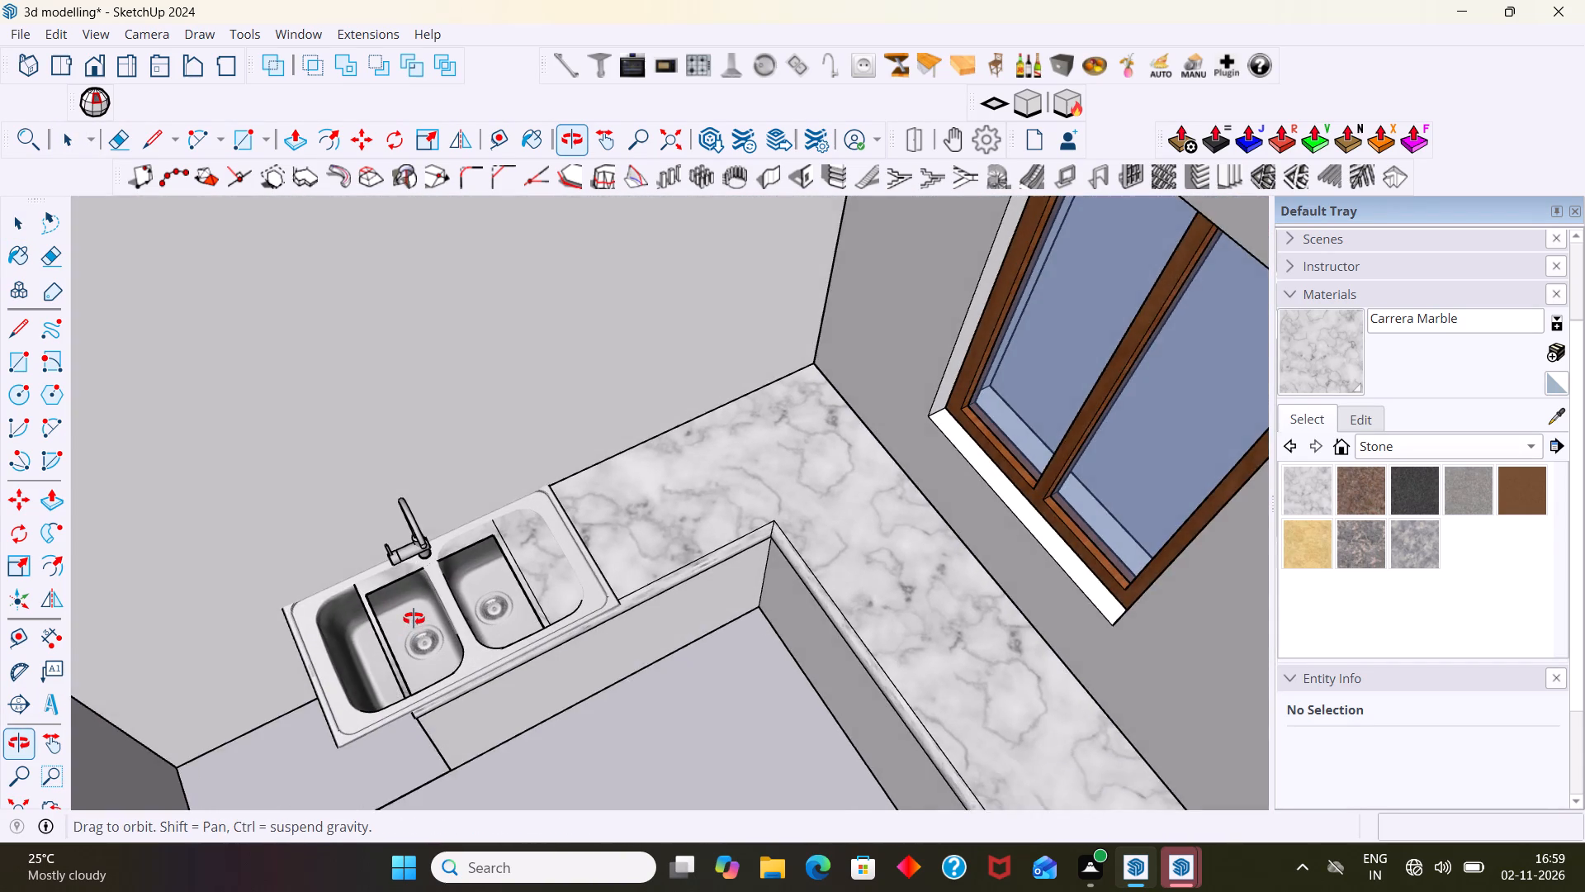
middle_drag(414, 619, 359, 573)
key(ctrl+z)
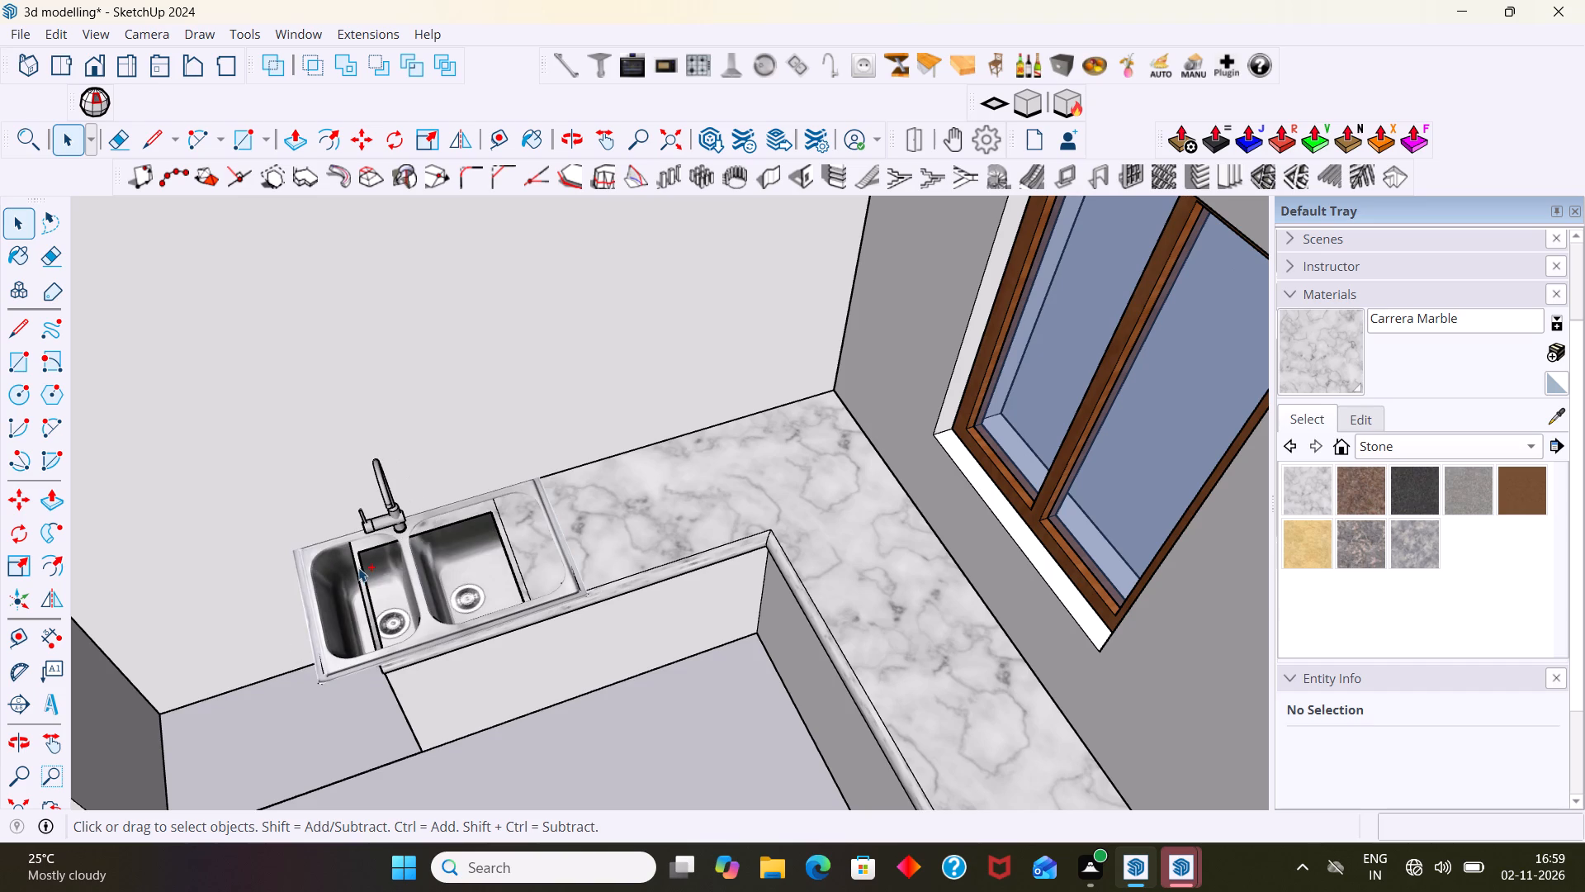
key(ctrl+z)
key(ctrl+z)
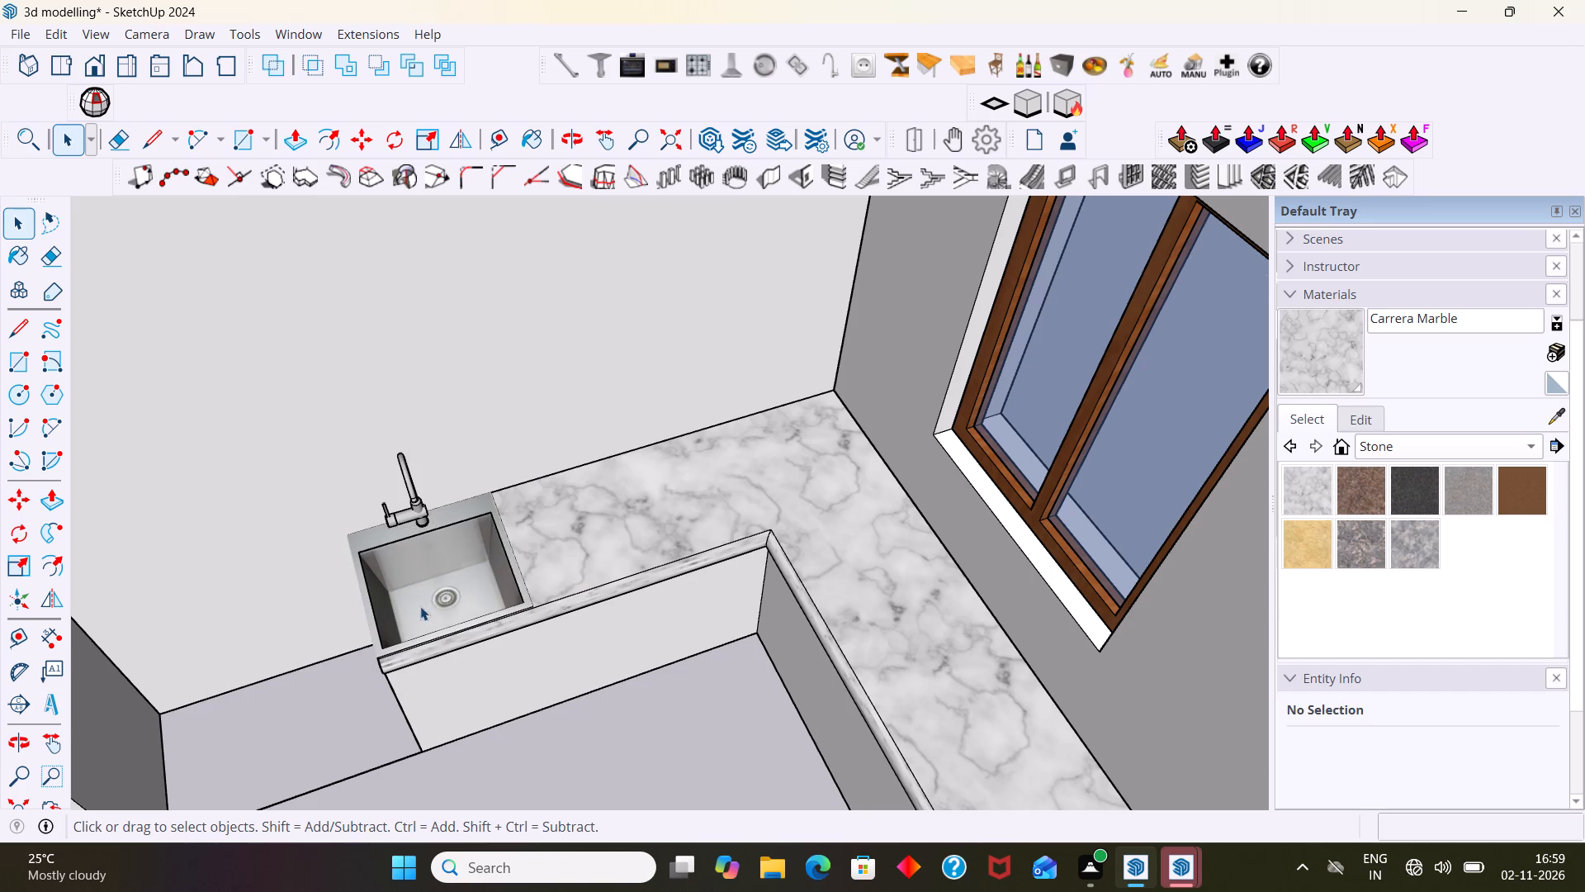
Undo the M60 sink's counter cutout and its placement, back to the plain marble counter.
scroll(382, 616, up, 6)
middle_drag(359, 650, 331, 584)
key(ctrl+z)
key(ctrl+z)
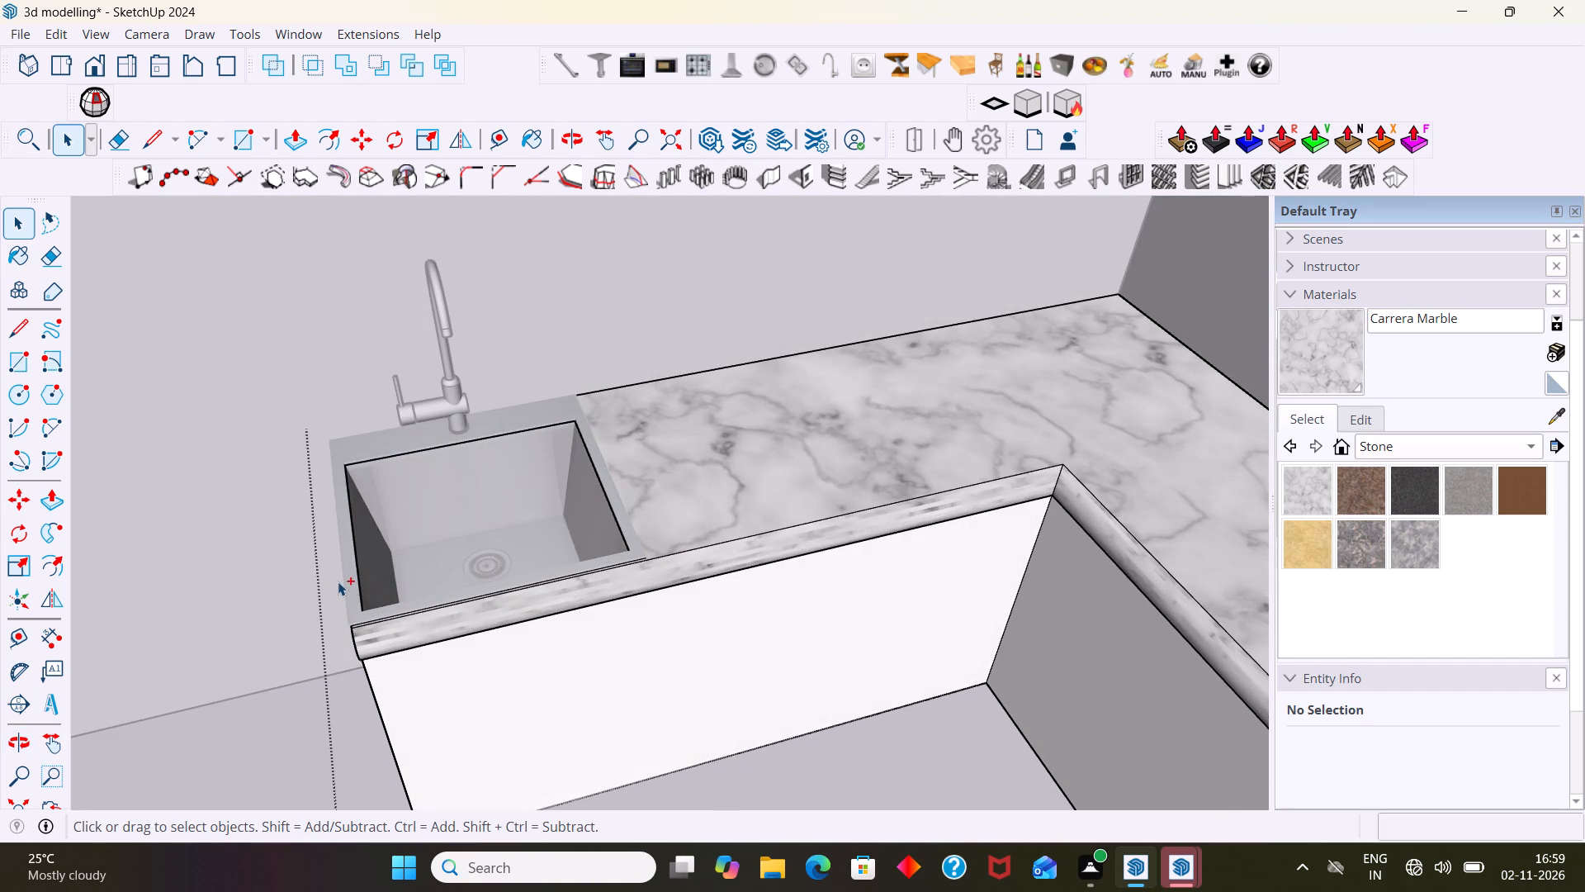
key(ctrl+z)
key(ctrl+z)
key(ctrl+z)
key(ctrl+z)
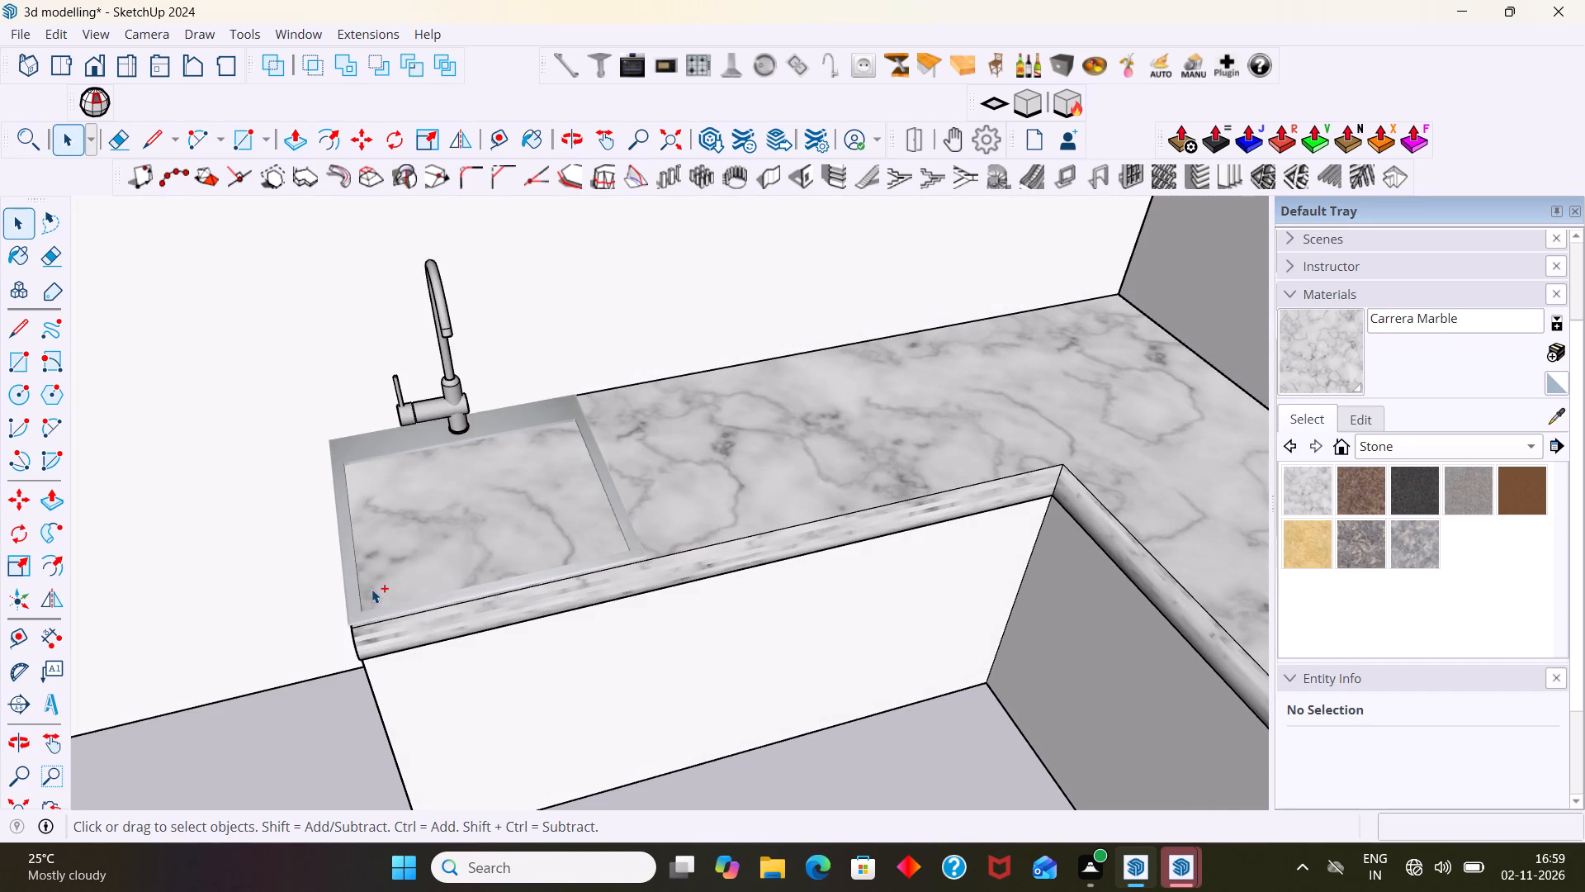
key(ctrl+z)
key(ctrl+z)
key(ctrl+z)
key(ctrl+z)
key(ctrl+z)
key(ctrl+z)
Insert the 80 cm furniture sink outside the house and switch it to the double-bowl 2-EVIER M80 CLC2 variant.
scroll(399, 585, down, 7)
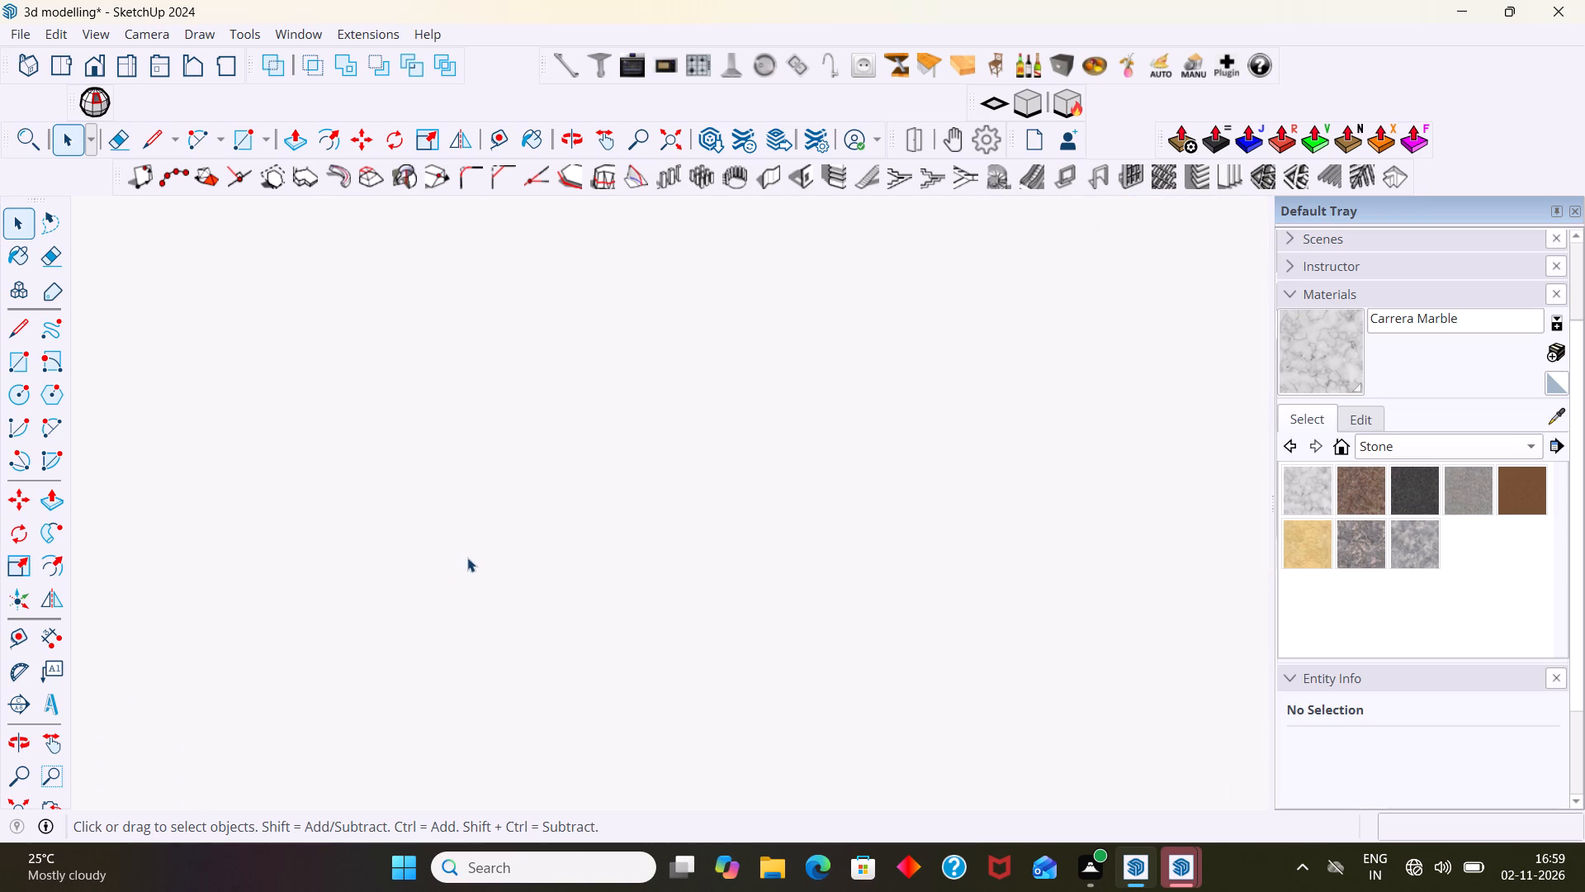
middle_drag(467, 565, 476, 657)
scroll(492, 580, down, 7)
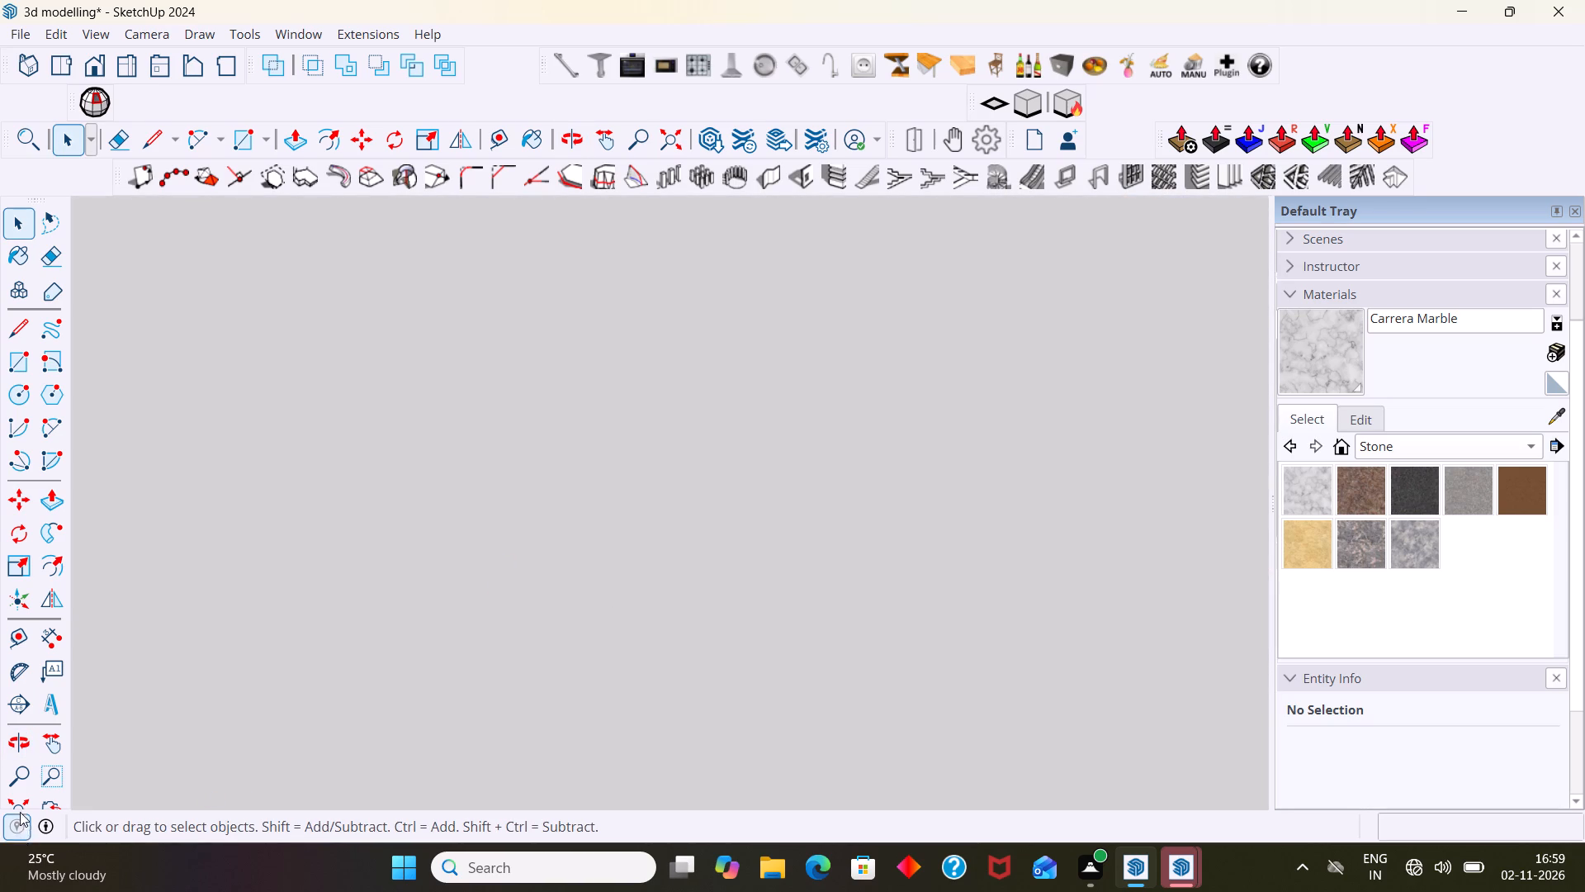
click(20, 804)
scroll(191, 721, down, 4)
scroll(620, 429, up, 11)
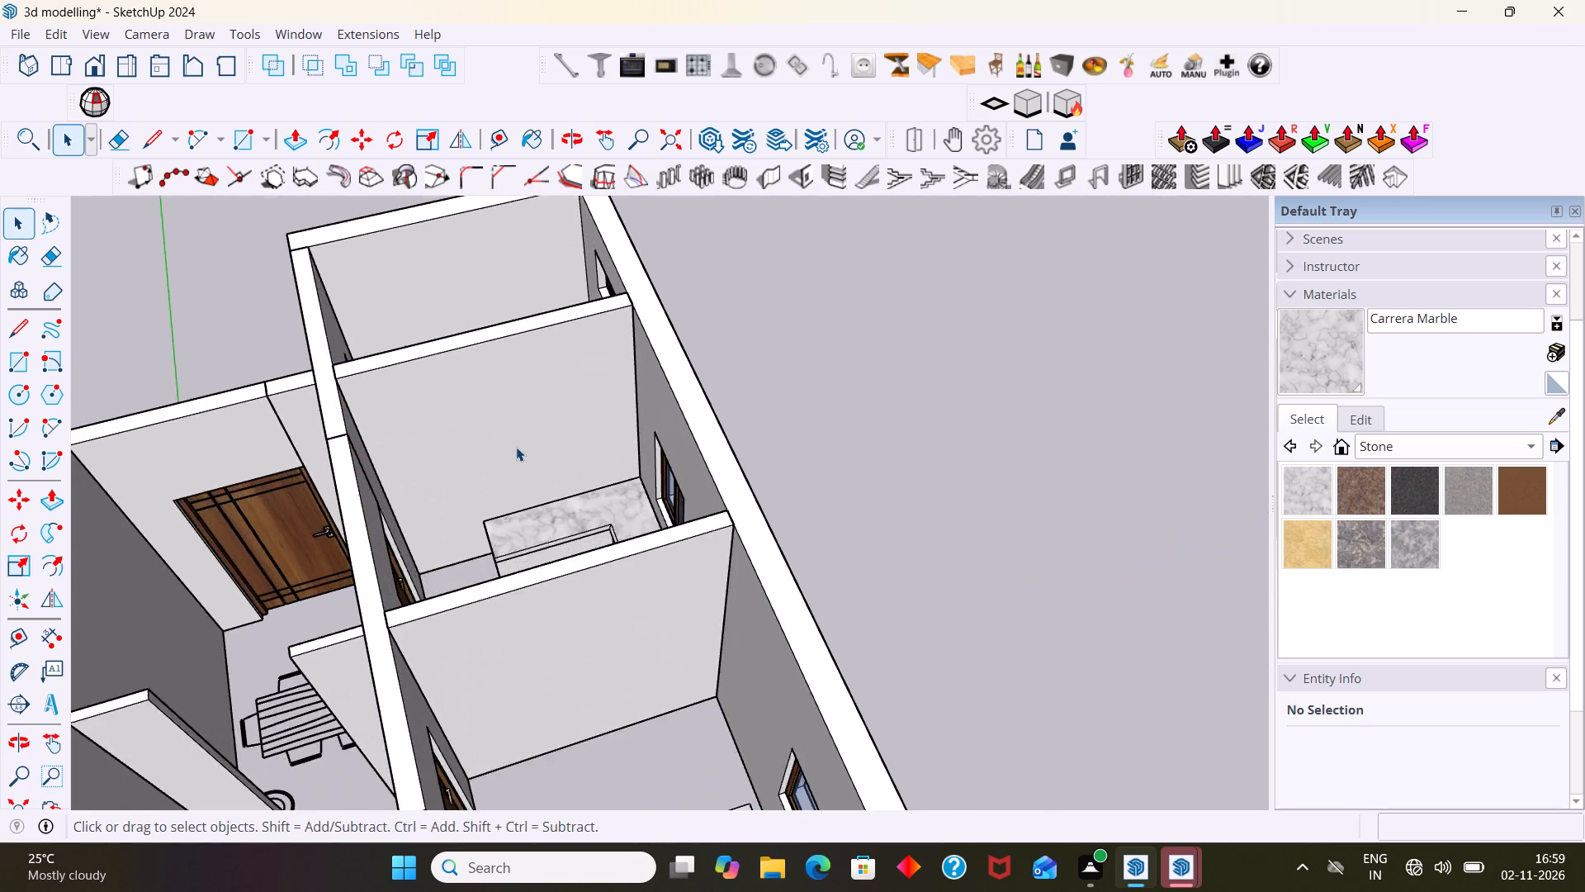
middle_drag(551, 498, 561, 564)
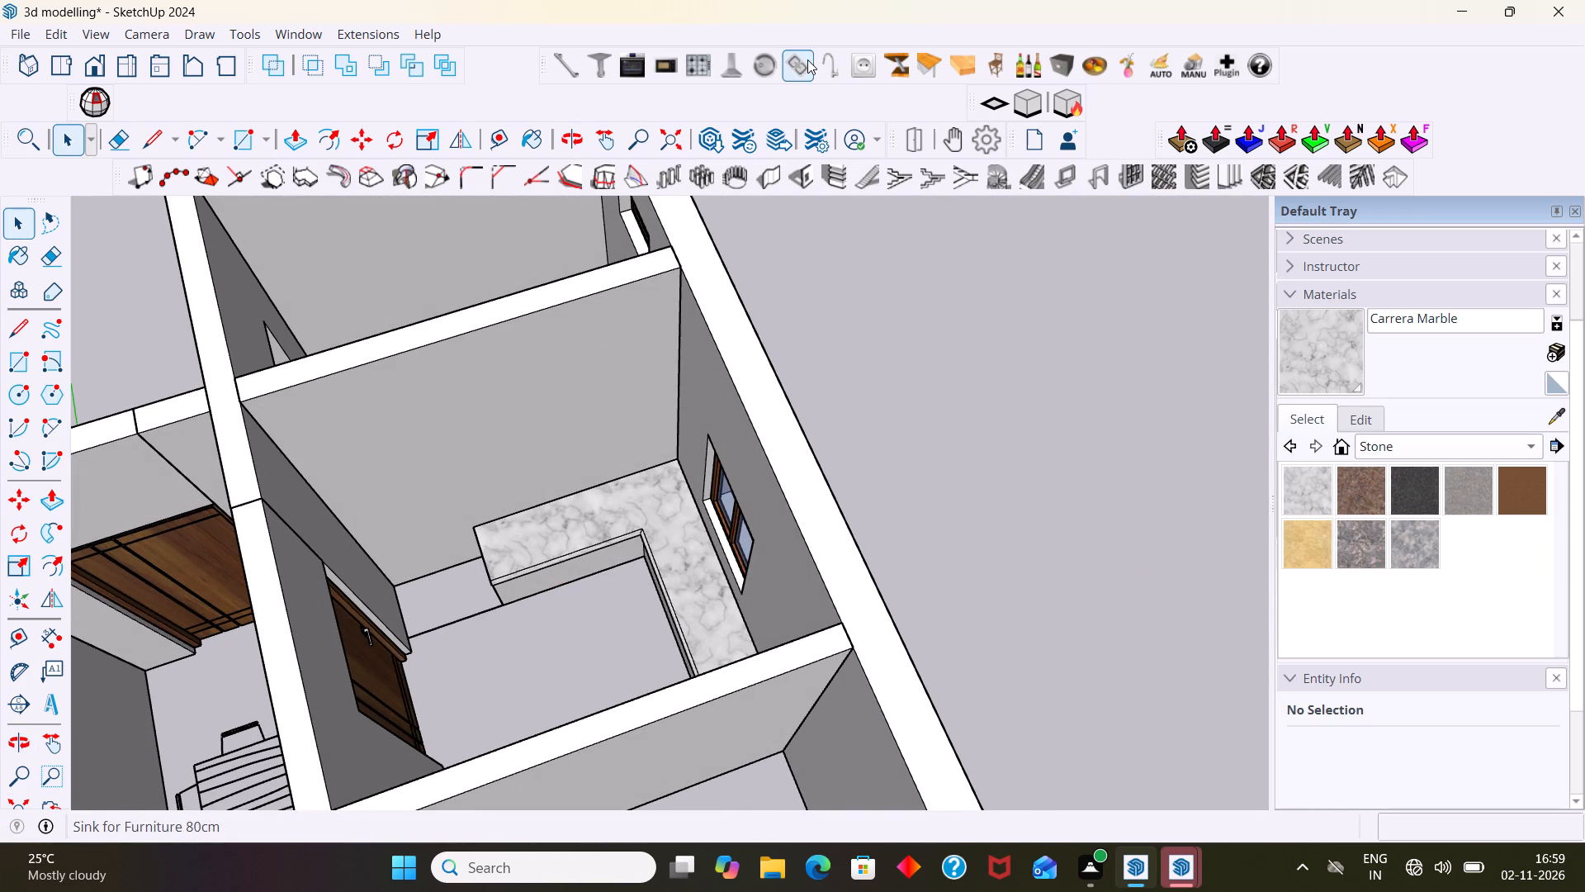
click(807, 59)
scroll(541, 547, up, 4)
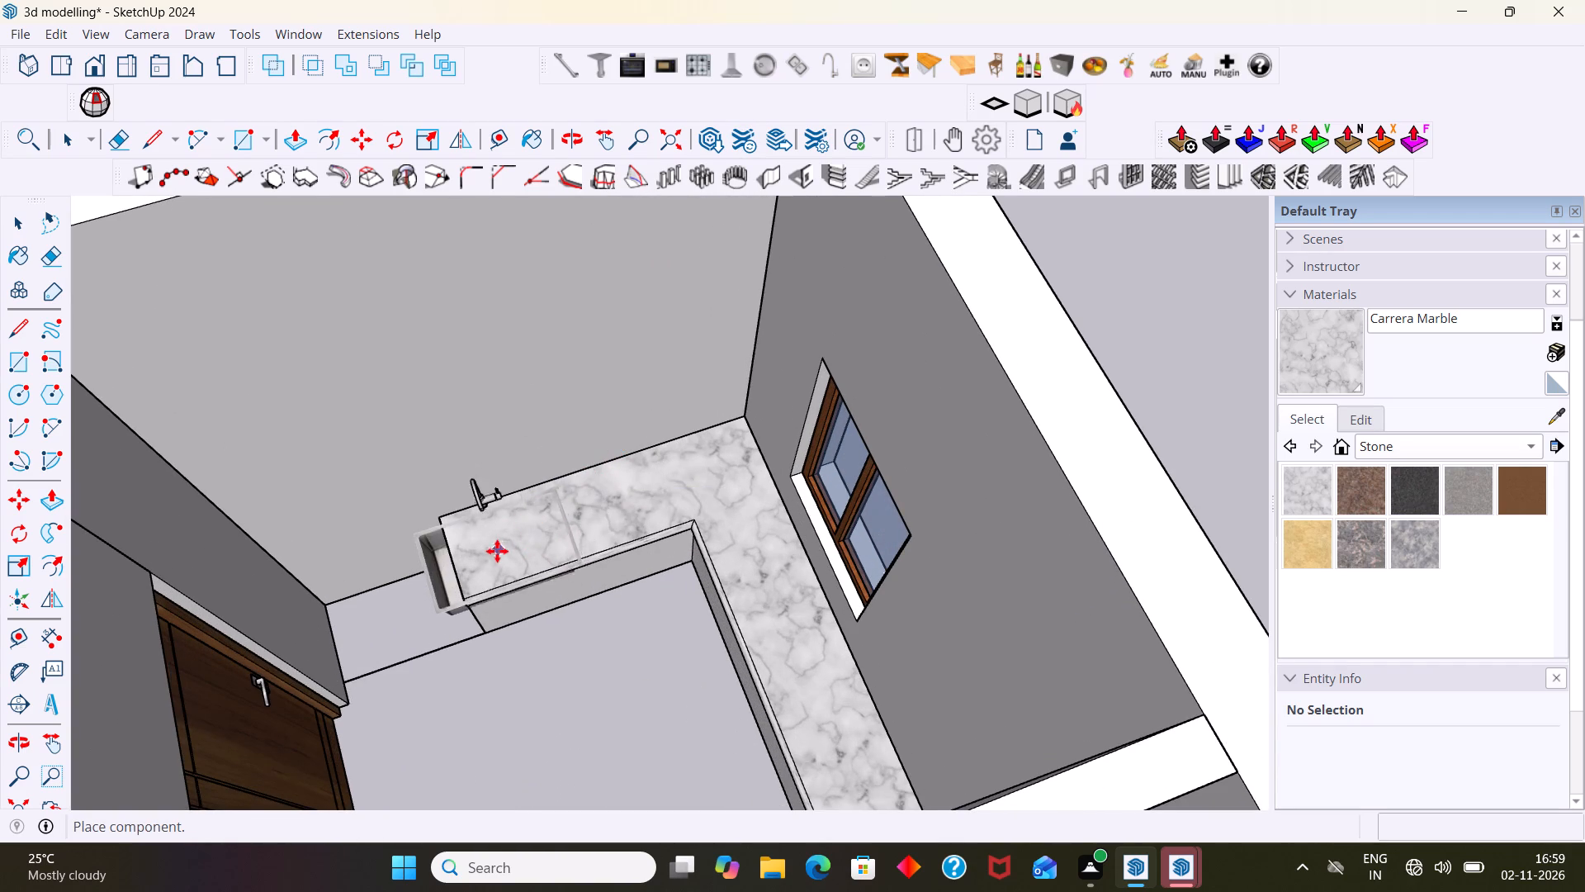
scroll(497, 551, up, 5)
scroll(642, 491, up, 1)
scroll(642, 491, down, 12)
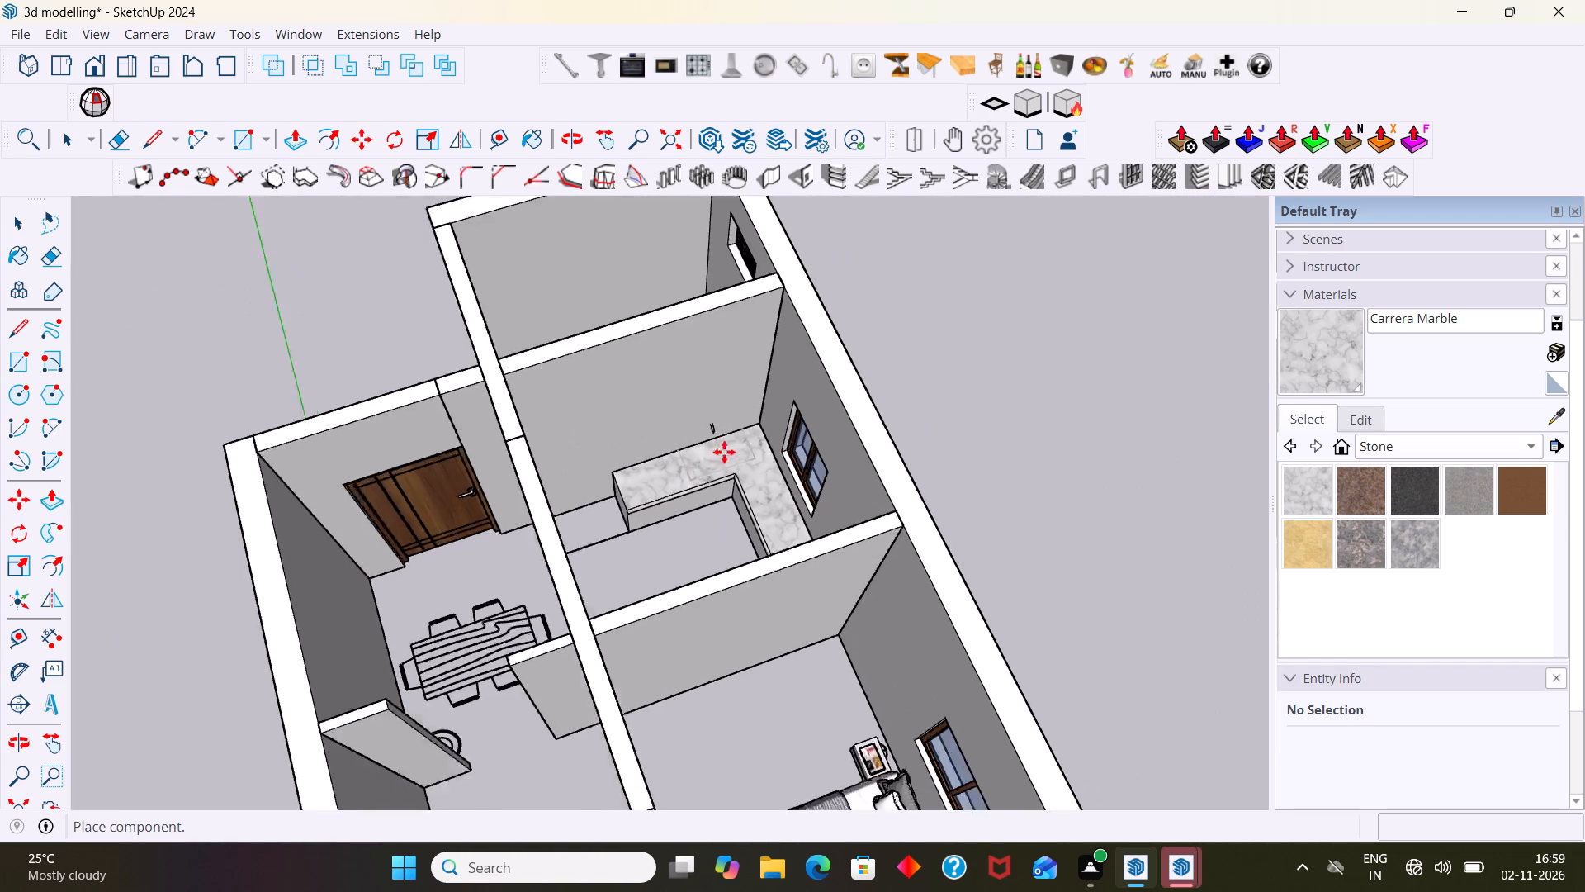
scroll(724, 452, down, 4)
click(993, 421)
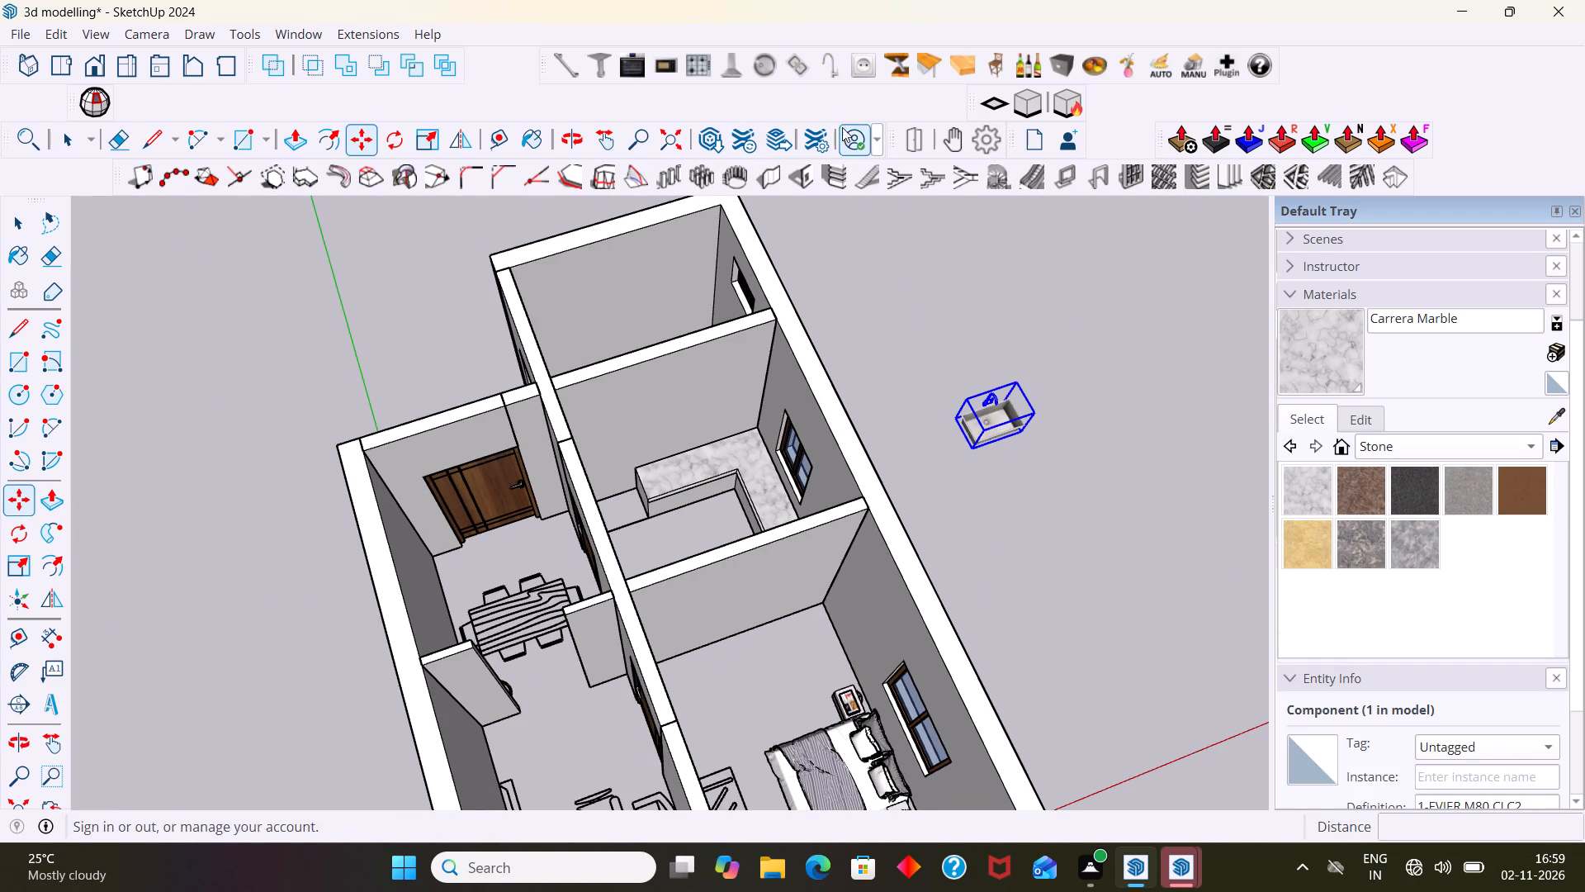
click(792, 76)
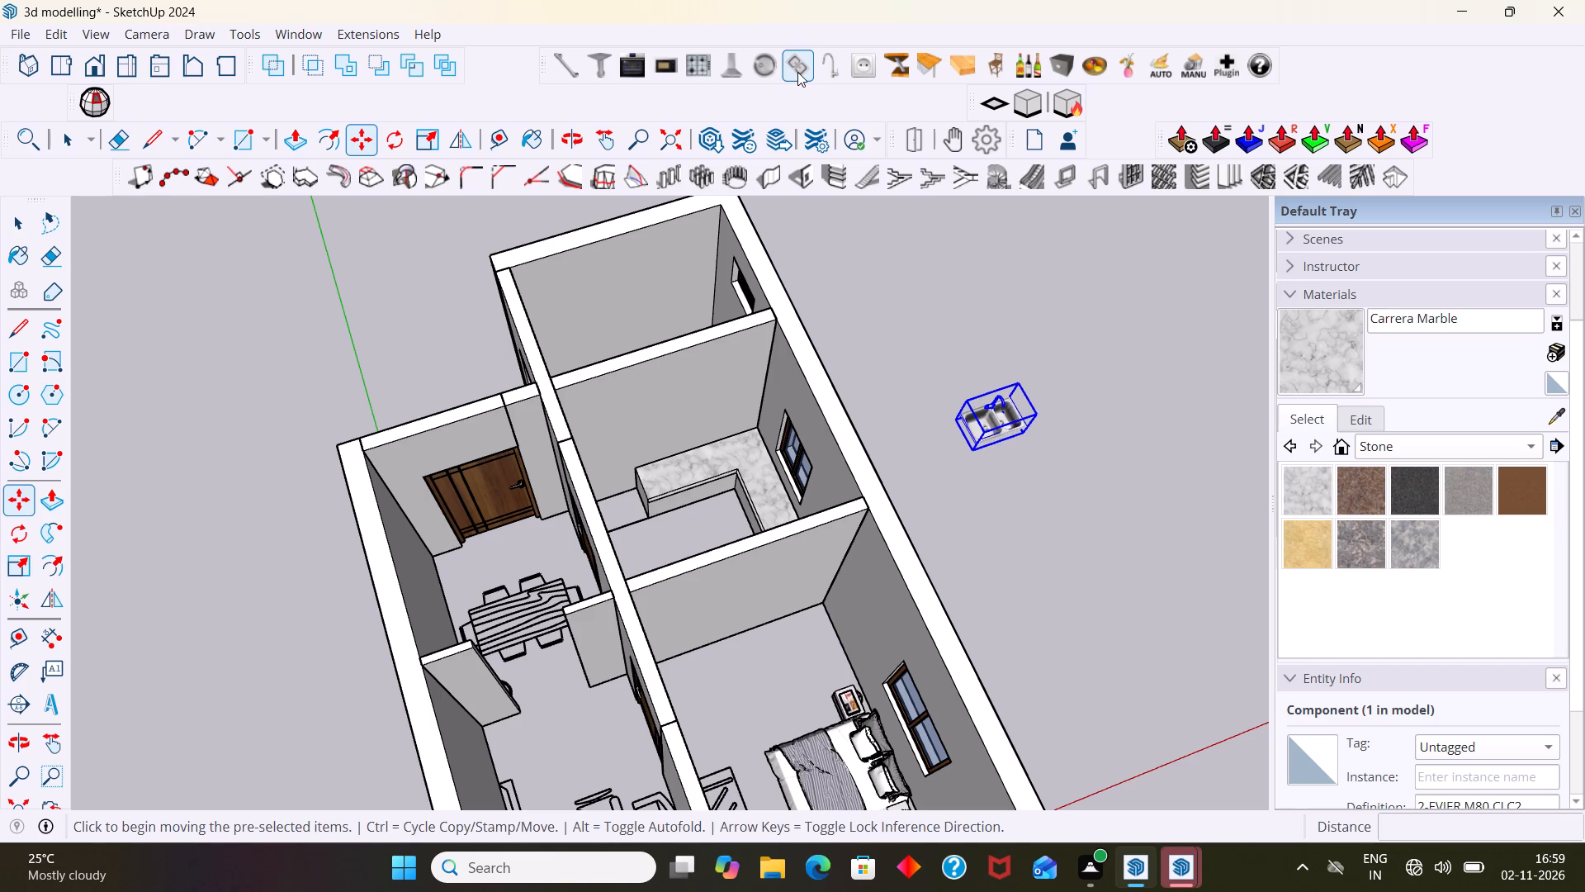
Move the double-bowl sink by its lower front corner onto the front corner at the marble counter's open end.
scroll(1034, 477, up, 20)
scroll(1034, 477, up, 4)
middle_drag(908, 463, 917, 495)
key(space)
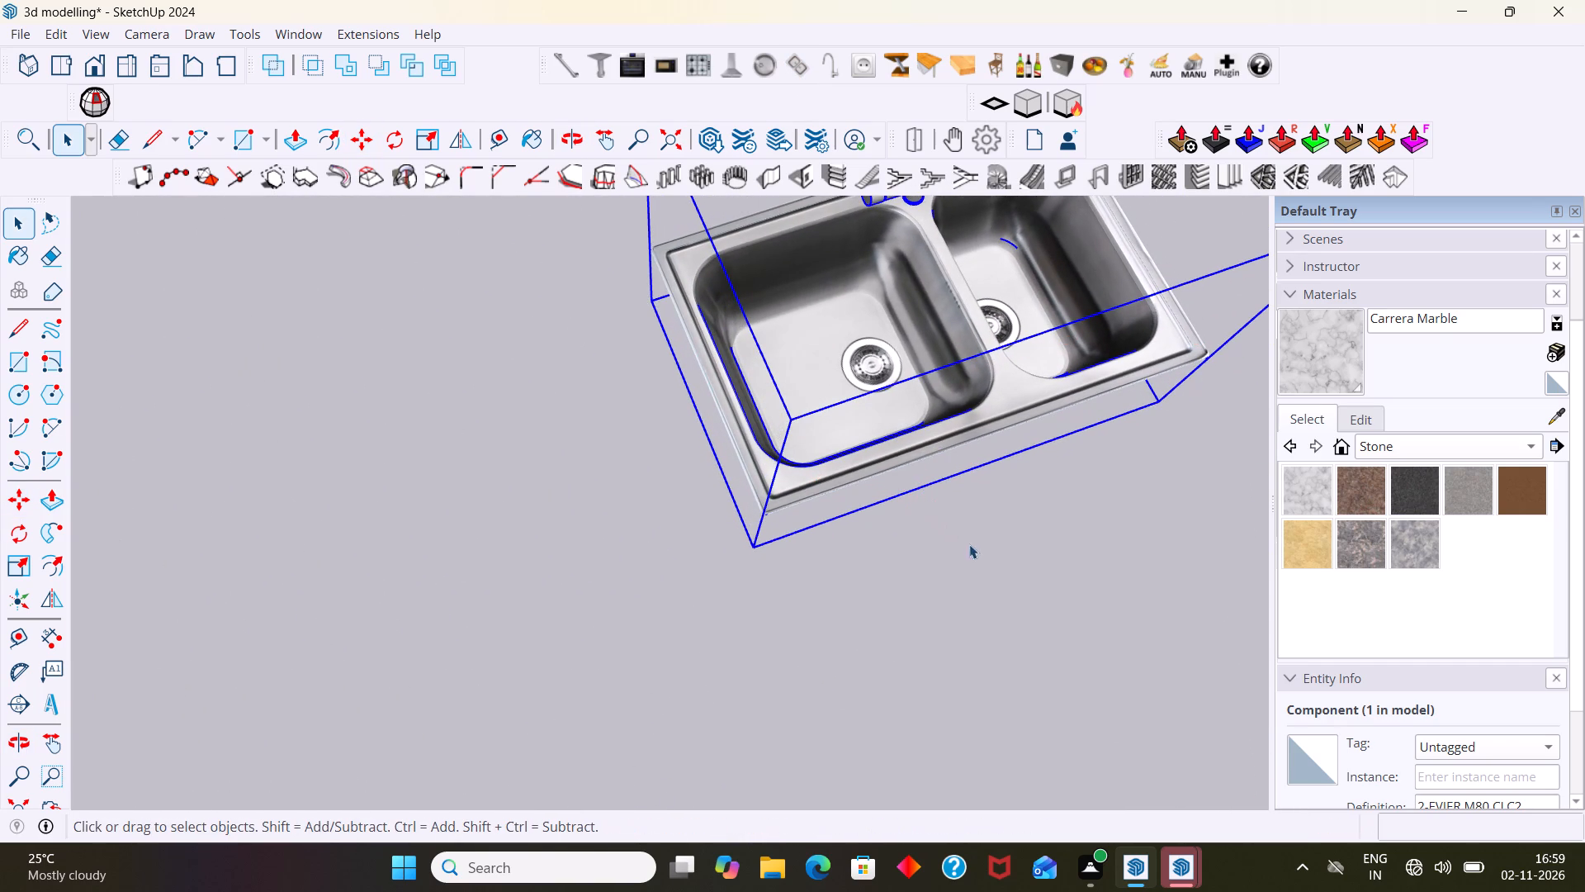
key(m)
click(750, 546)
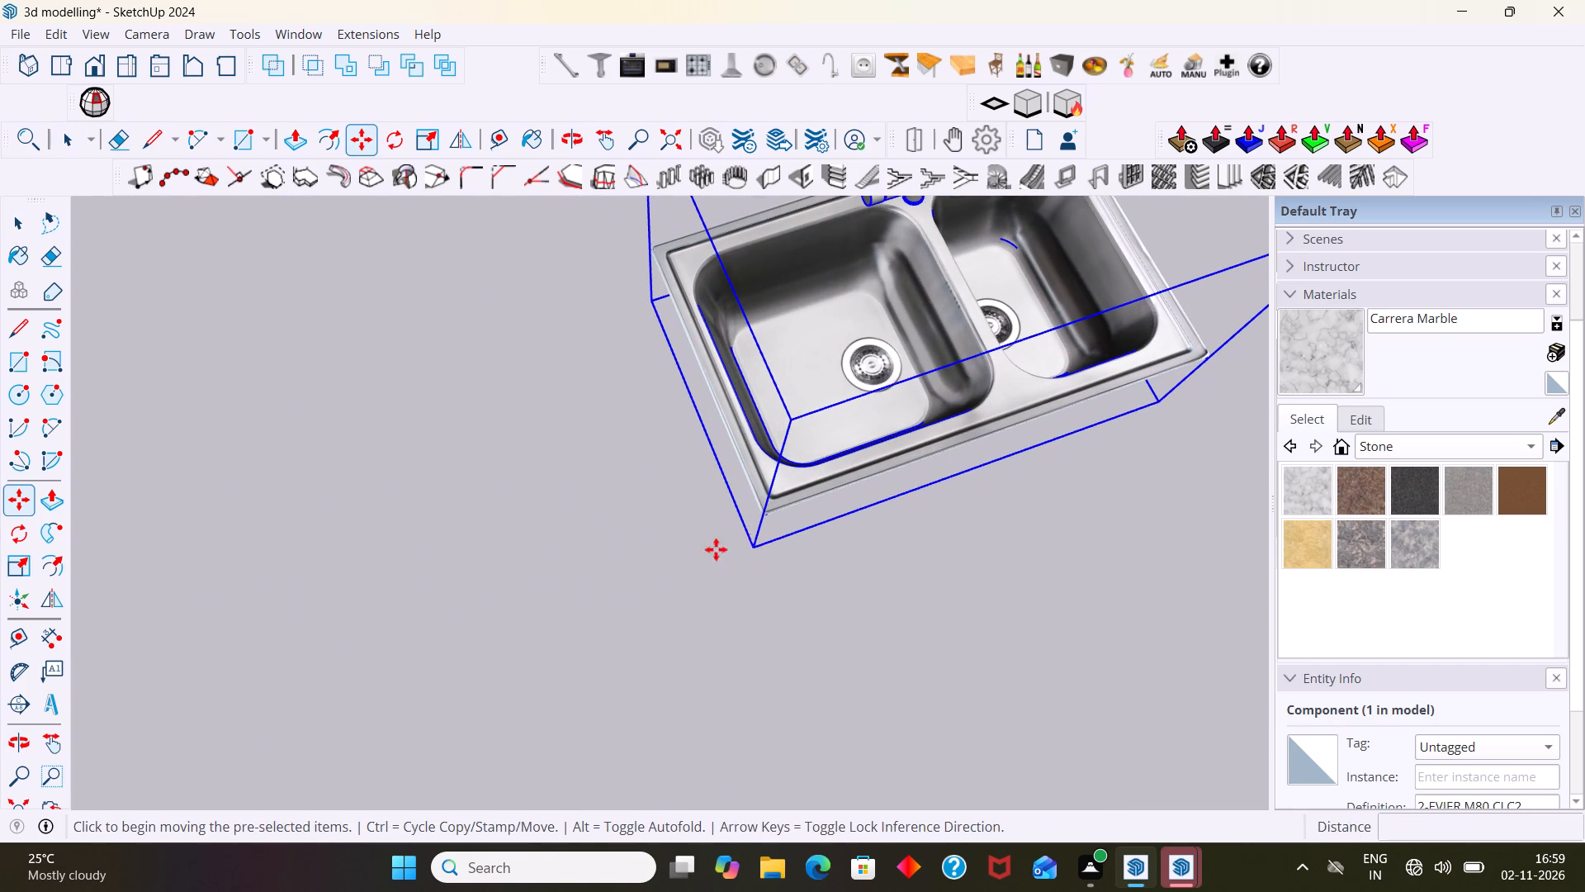
scroll(475, 524, down, 12)
shift+middle_drag(500, 516, 1180, 492)
scroll(875, 505, down, 8)
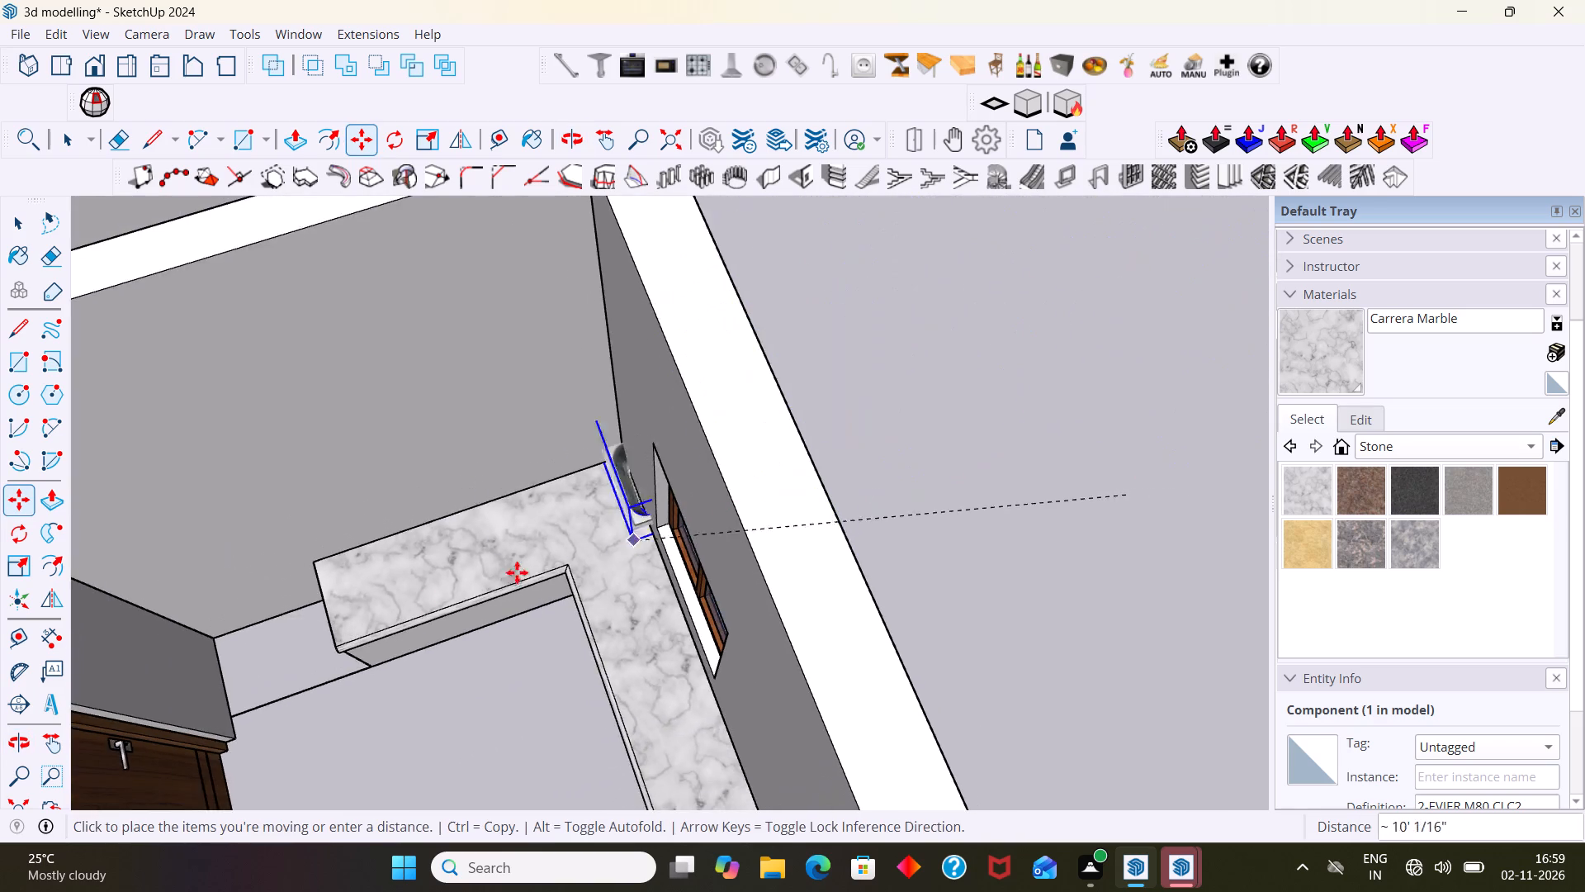
scroll(393, 608, up, 6)
middle_drag(320, 656, 495, 640)
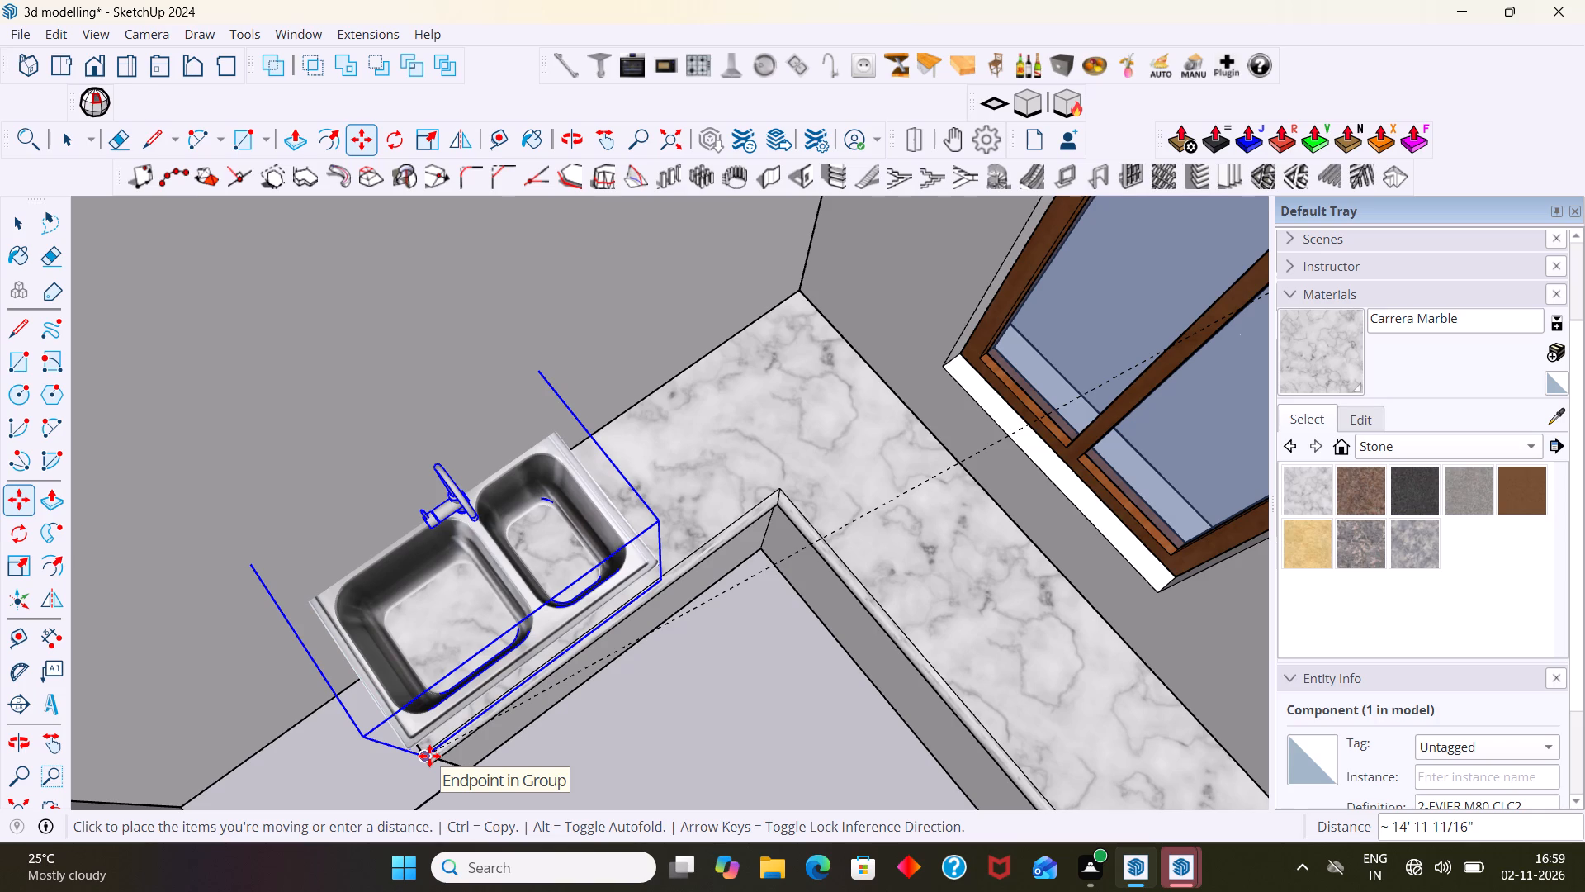
click(429, 756)
Examine how the double-bowl sink sits on the counter, especially at the front corner of its open end.
middle_drag(472, 745, 405, 491)
scroll(437, 591, down, 7)
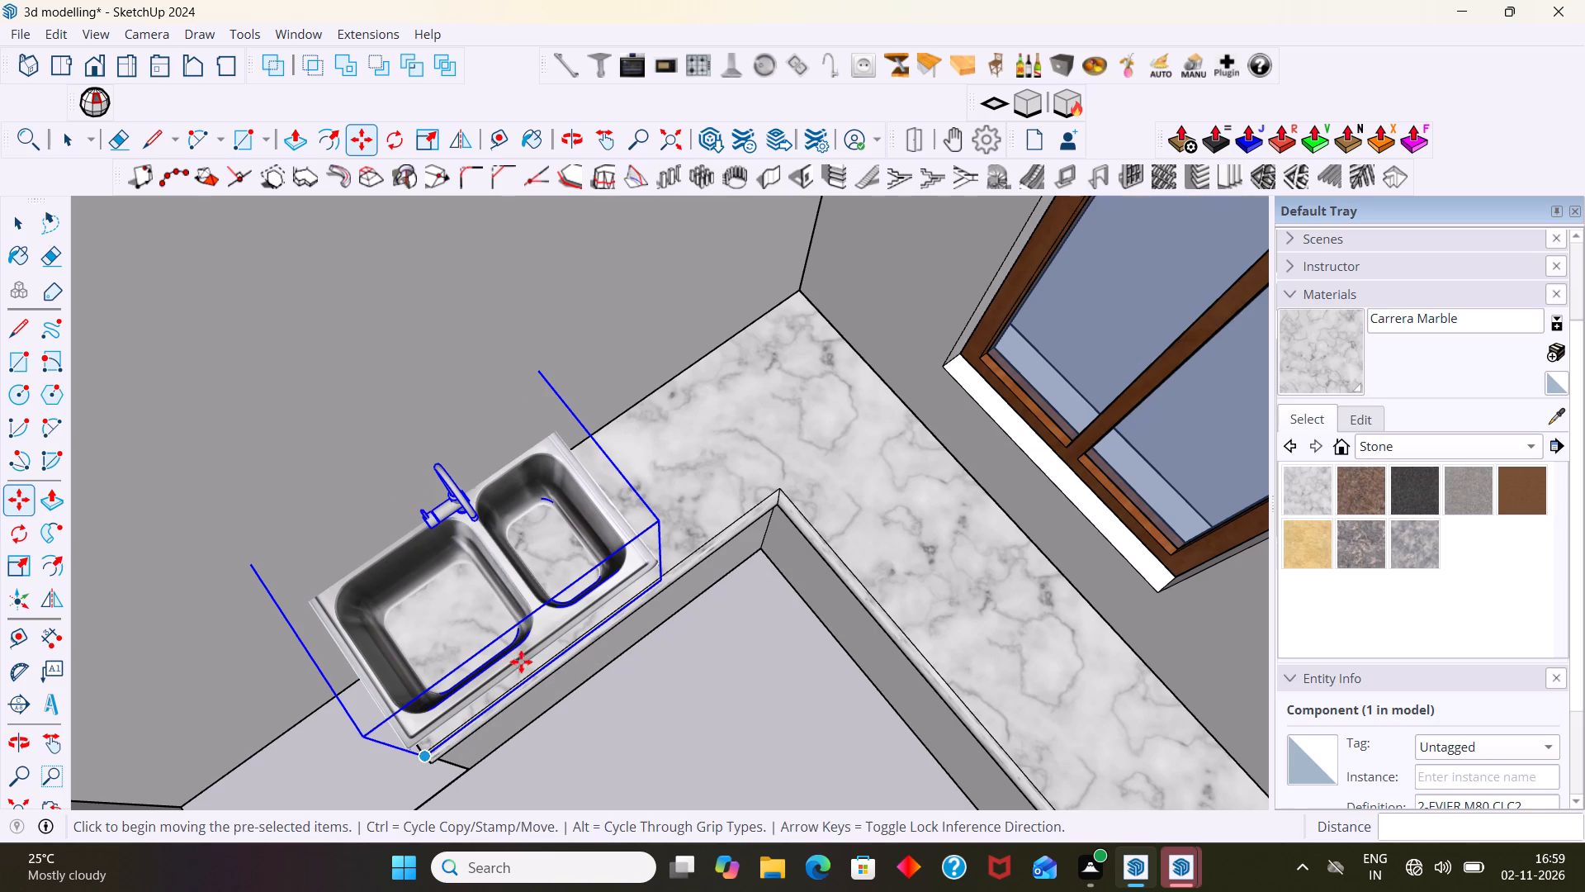
scroll(521, 662, down, 3)
middle_drag(532, 679, 436, 493)
middle_drag(404, 583, 426, 769)
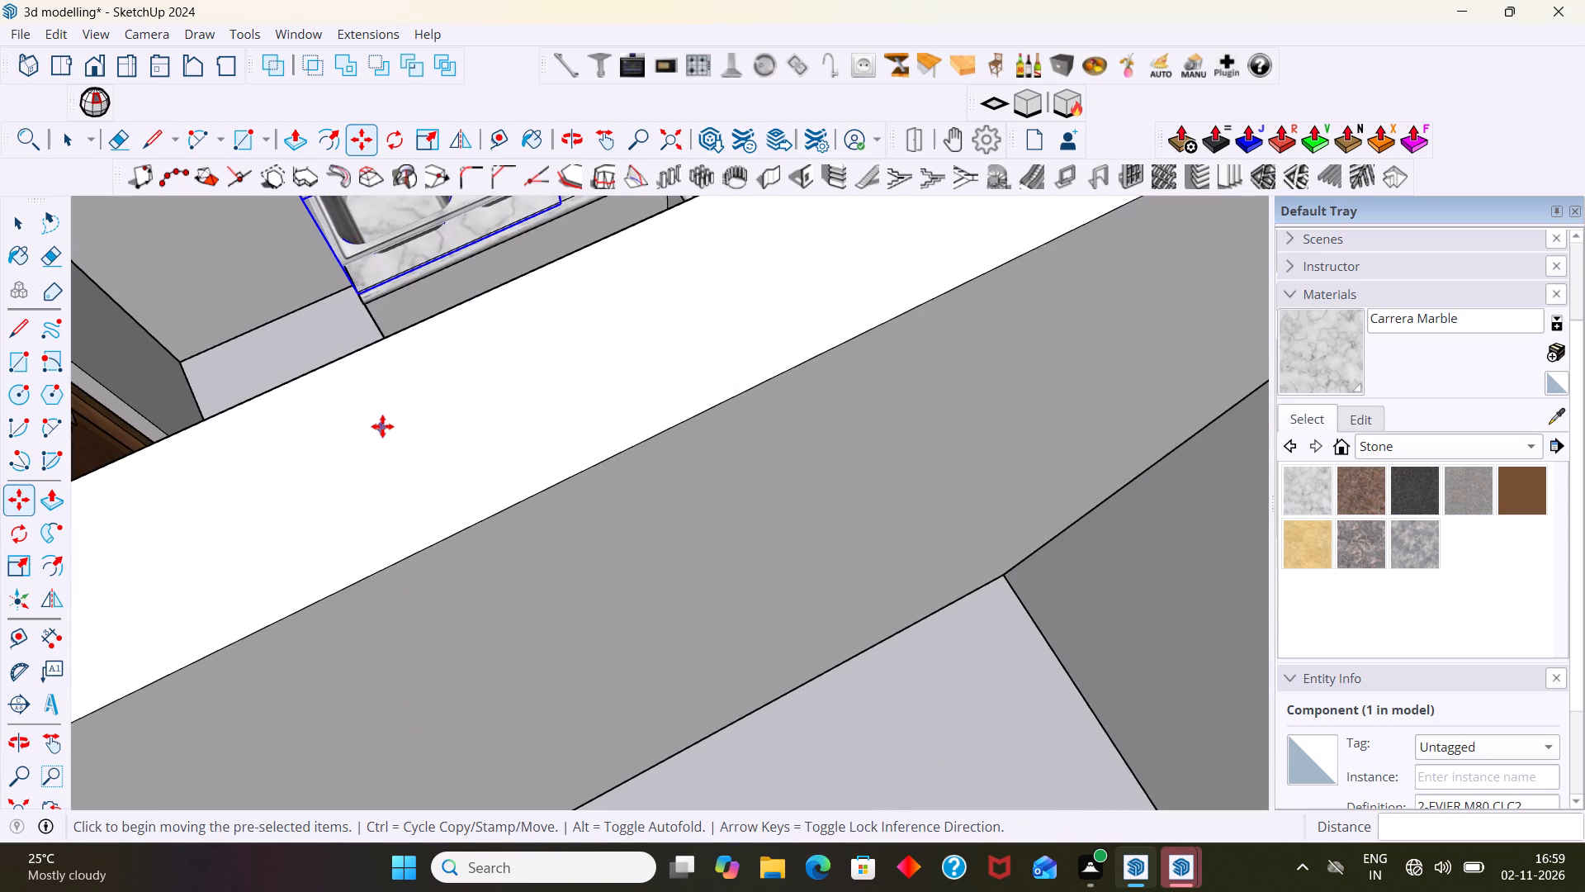
shift+middle_drag(390, 421, 473, 801)
middle_drag(447, 595, 546, 871)
scroll(446, 645, up, 2)
middle_drag(447, 623, 431, 509)
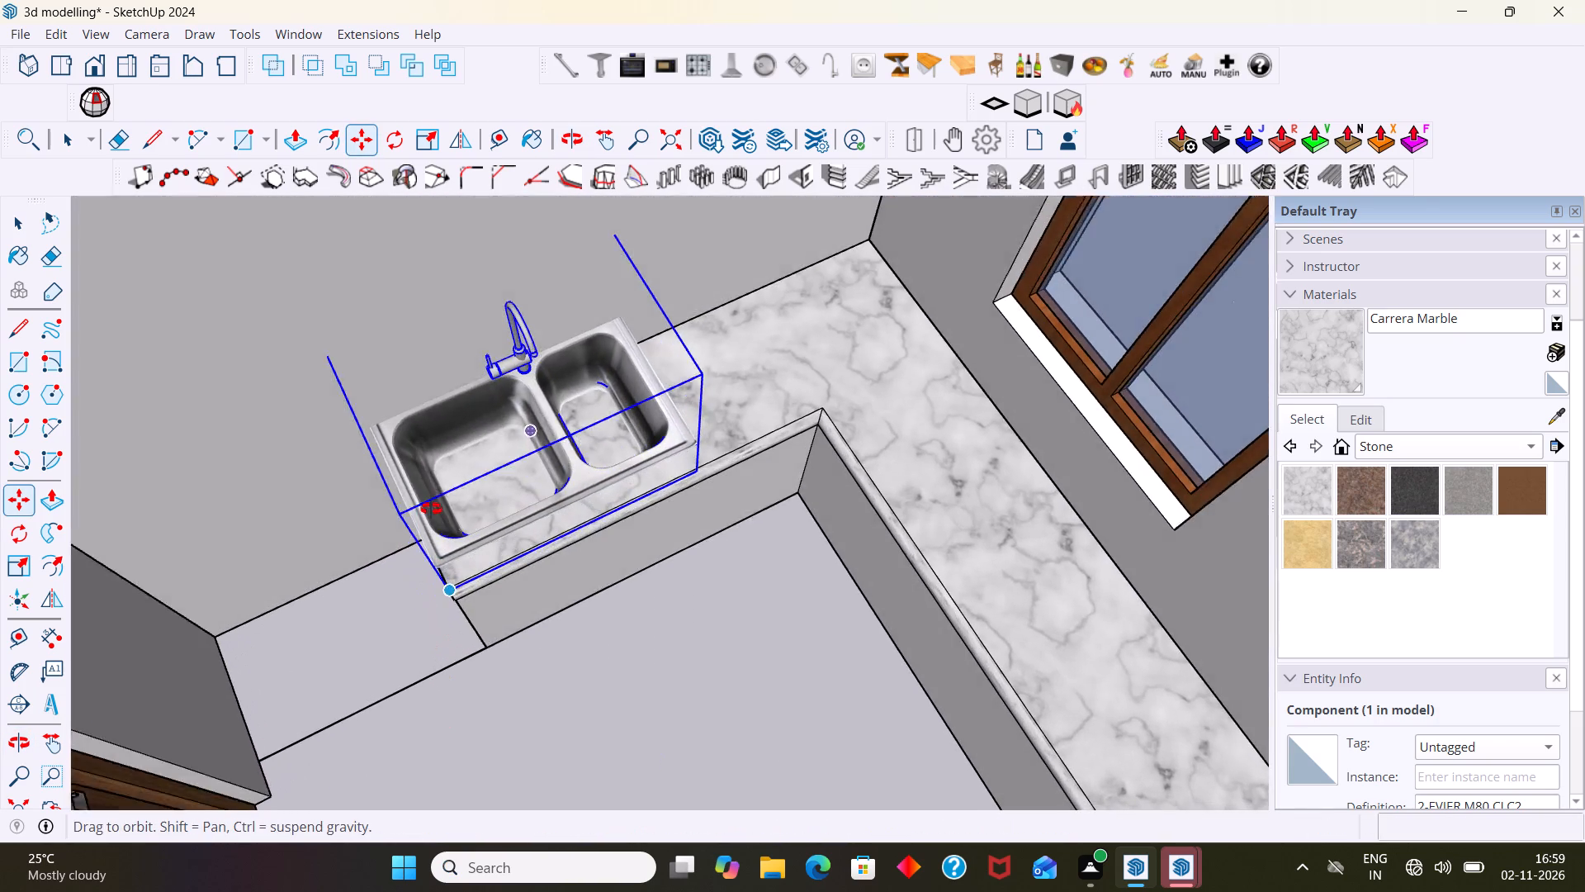
middle_drag(431, 509, 425, 482)
scroll(423, 538, up, 3)
middle_drag(414, 593, 436, 324)
scroll(443, 386, down, 7)
click(12, 804)
scroll(66, 690, down, 1)
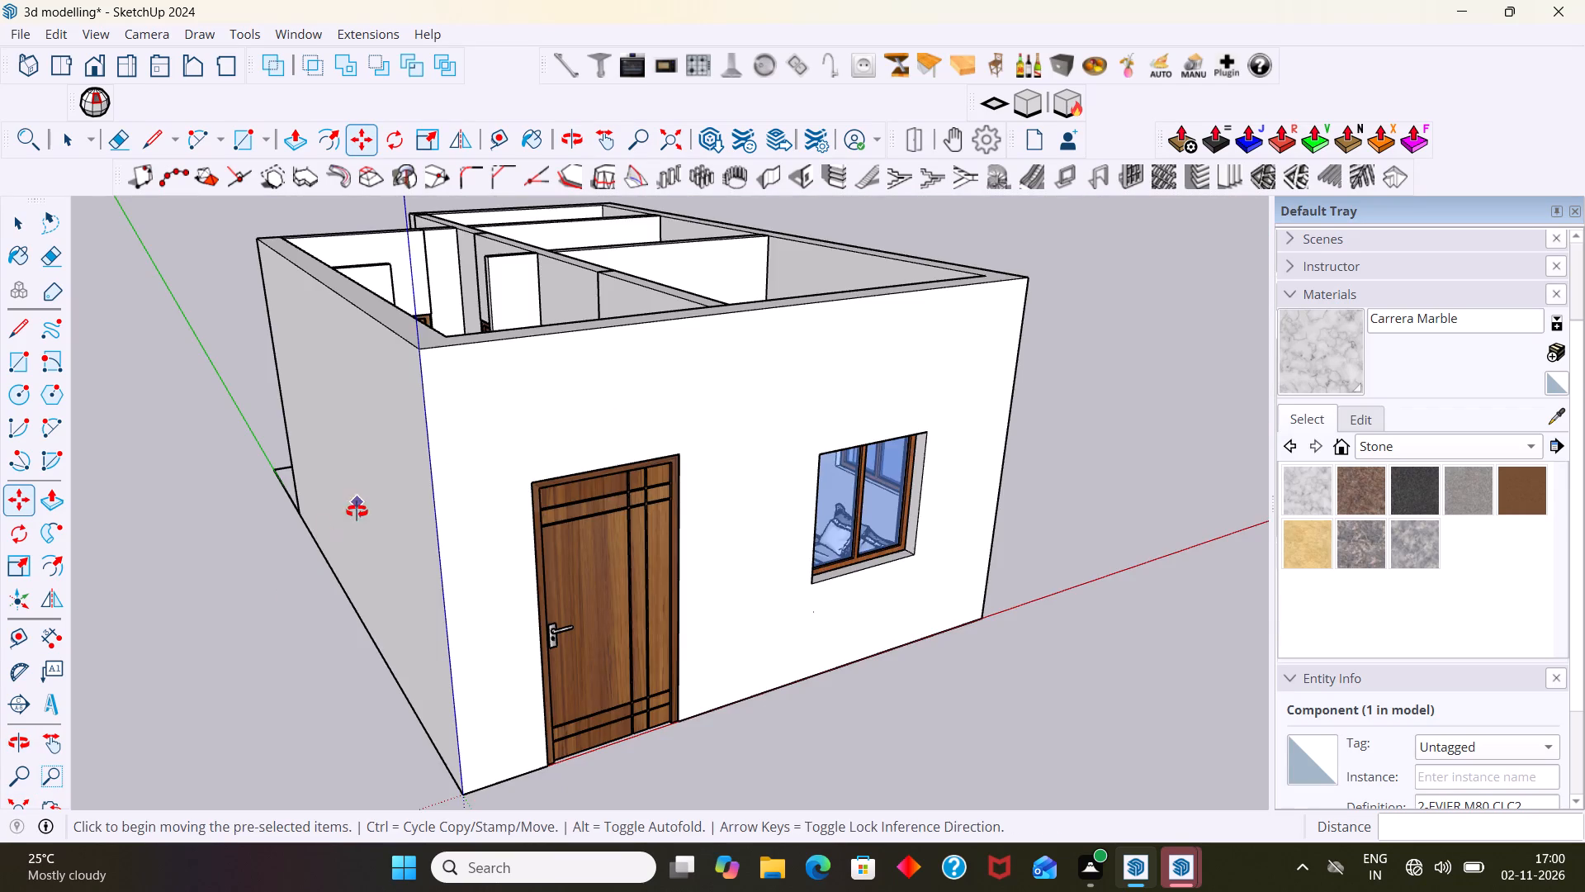
middle_drag(357, 511, 405, 858)
scroll(585, 368, up, 20)
scroll(585, 368, up, 2)
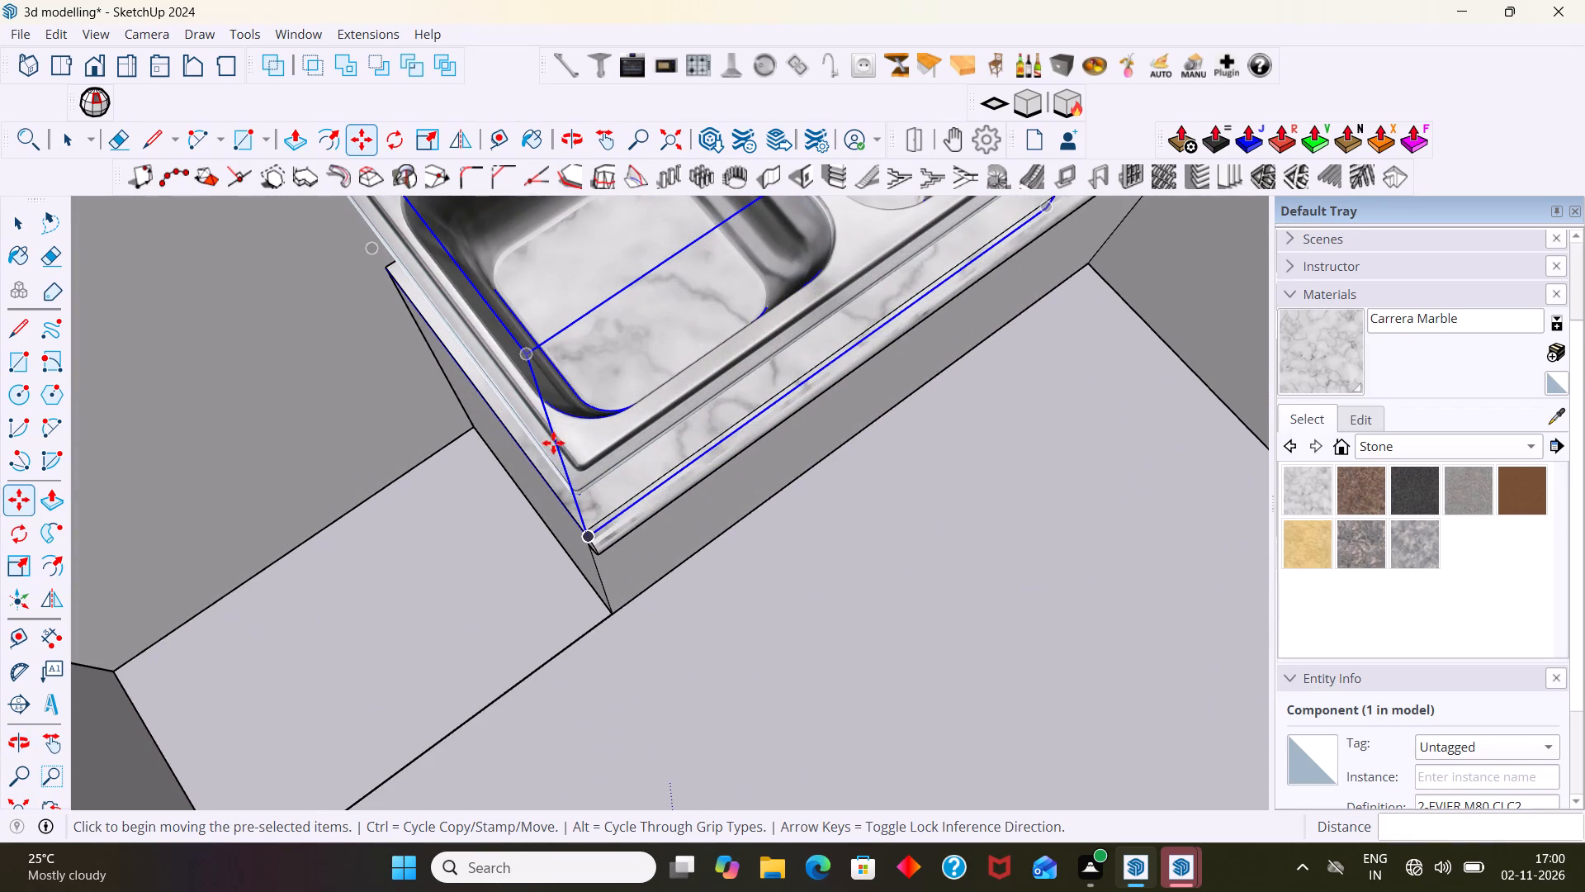
Lower the double-bowl sink about 5 3/16" along the blue axis so it sinks into the marble counter.
click(526, 351)
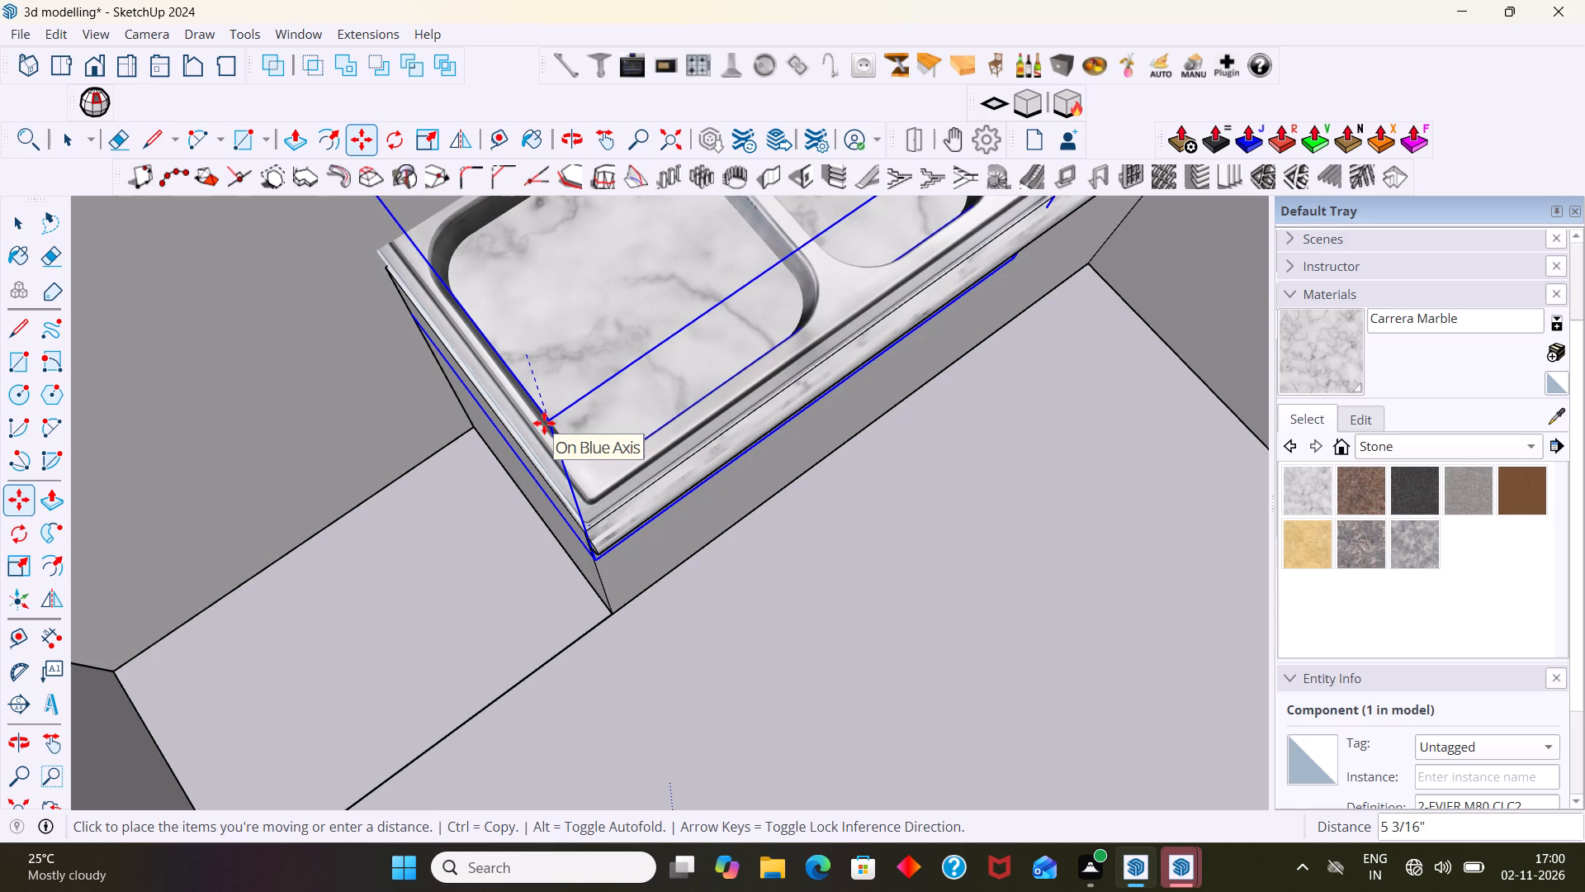
click(544, 423)
key(space)
click(791, 579)
Lower the double-bowl sink a further 1 9/16" or so along the blue axis, bringing its rim down to the countertop.
middle_drag(699, 575, 657, 479)
scroll(622, 440, up, 2)
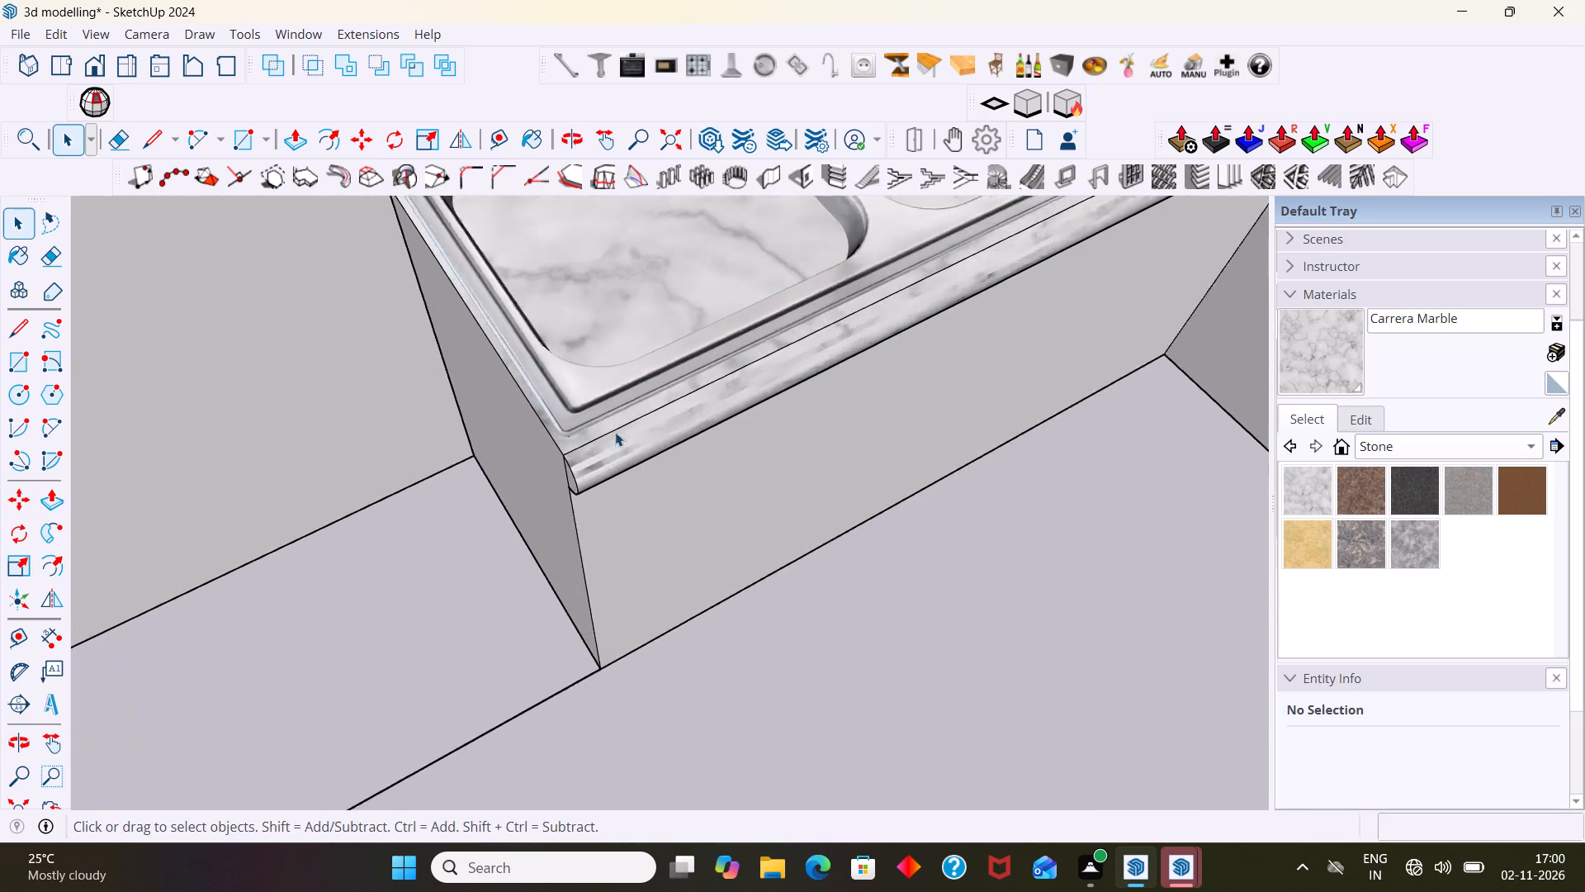
scroll(615, 432, up, 5)
middle_drag(605, 416, 598, 253)
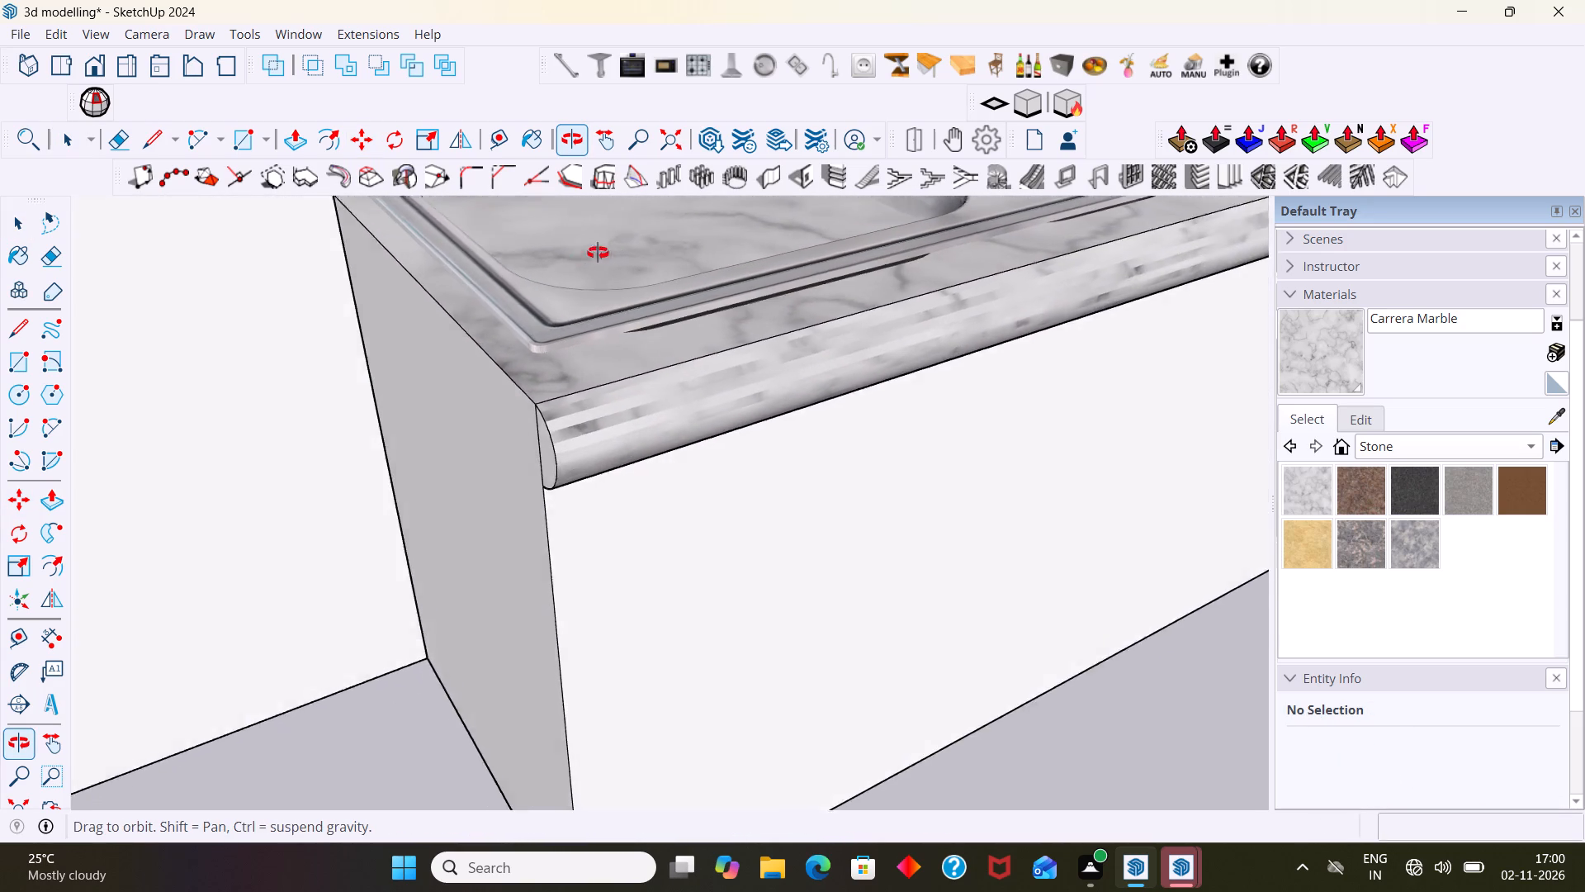
middle_drag(598, 253, 575, 253)
click(591, 313)
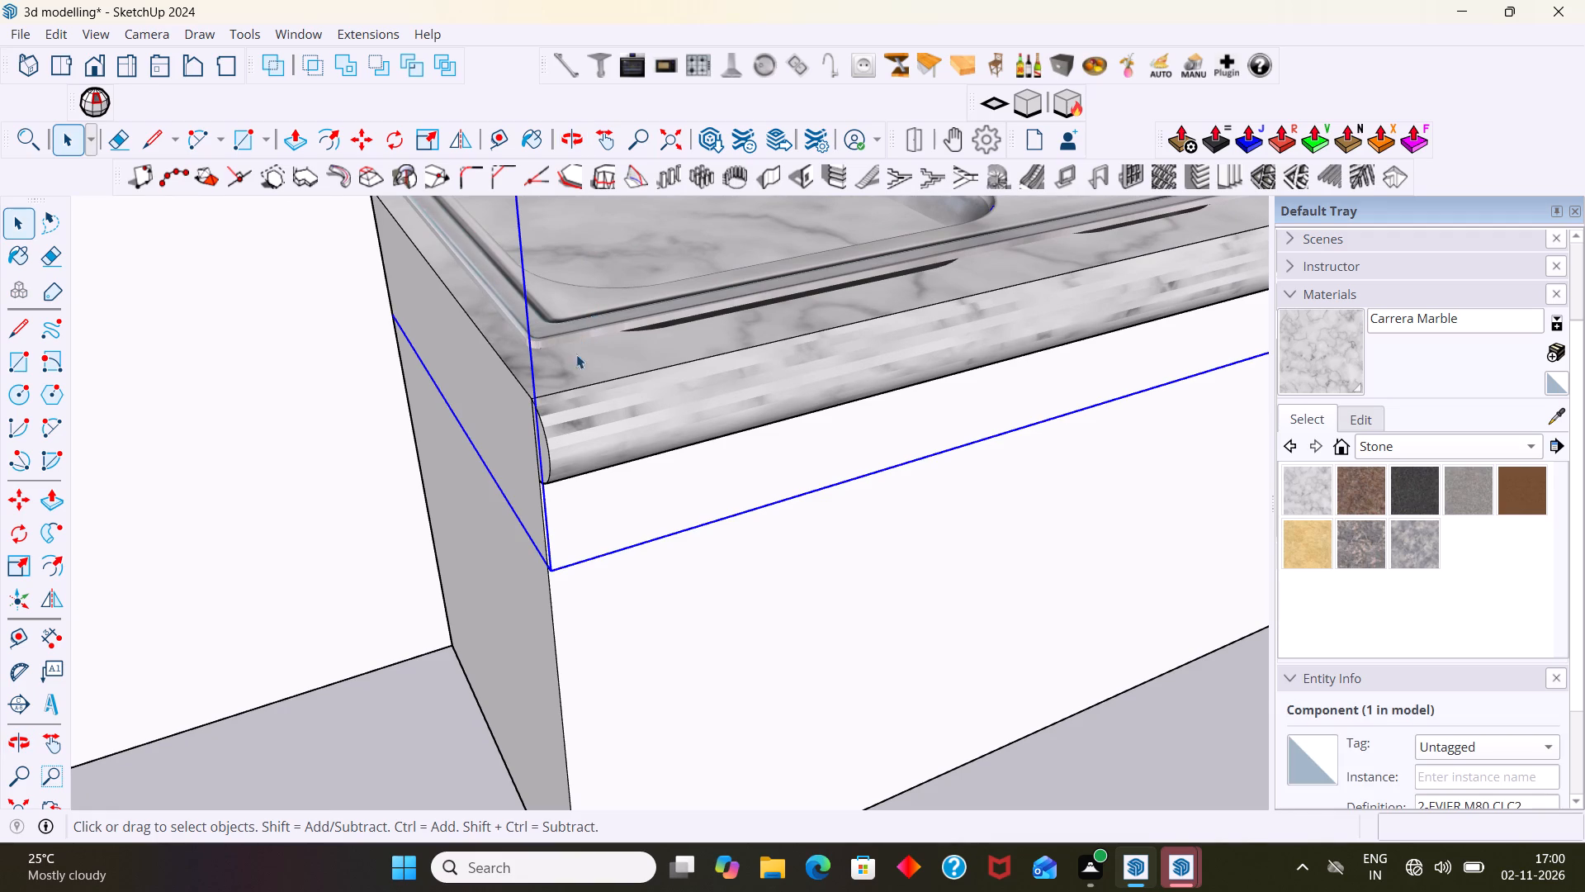
key(m)
click(533, 341)
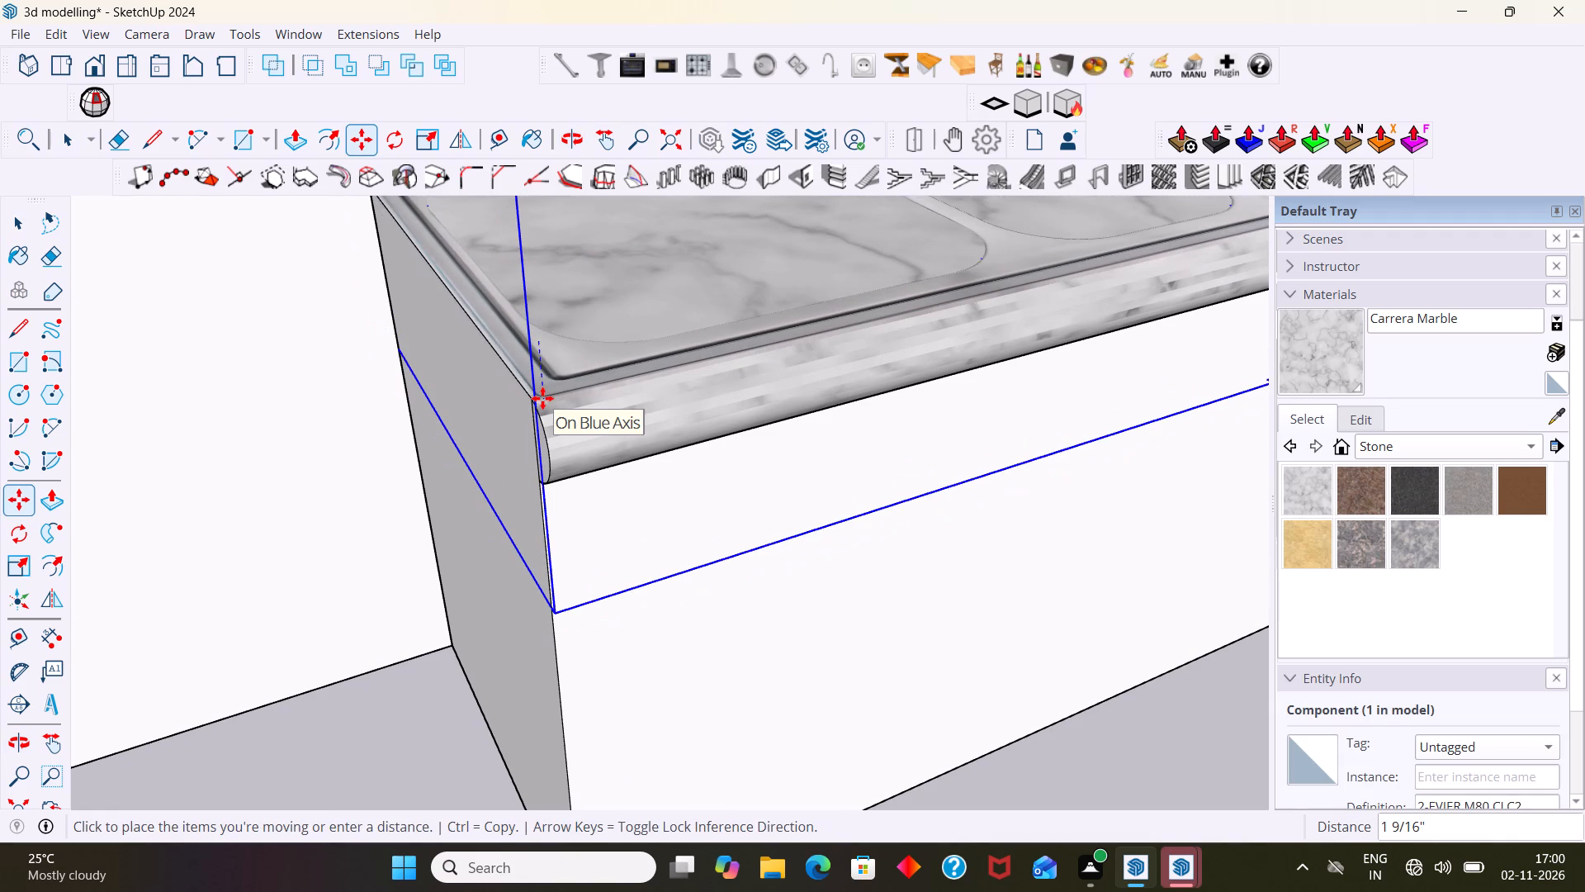
click(542, 398)
key(space)
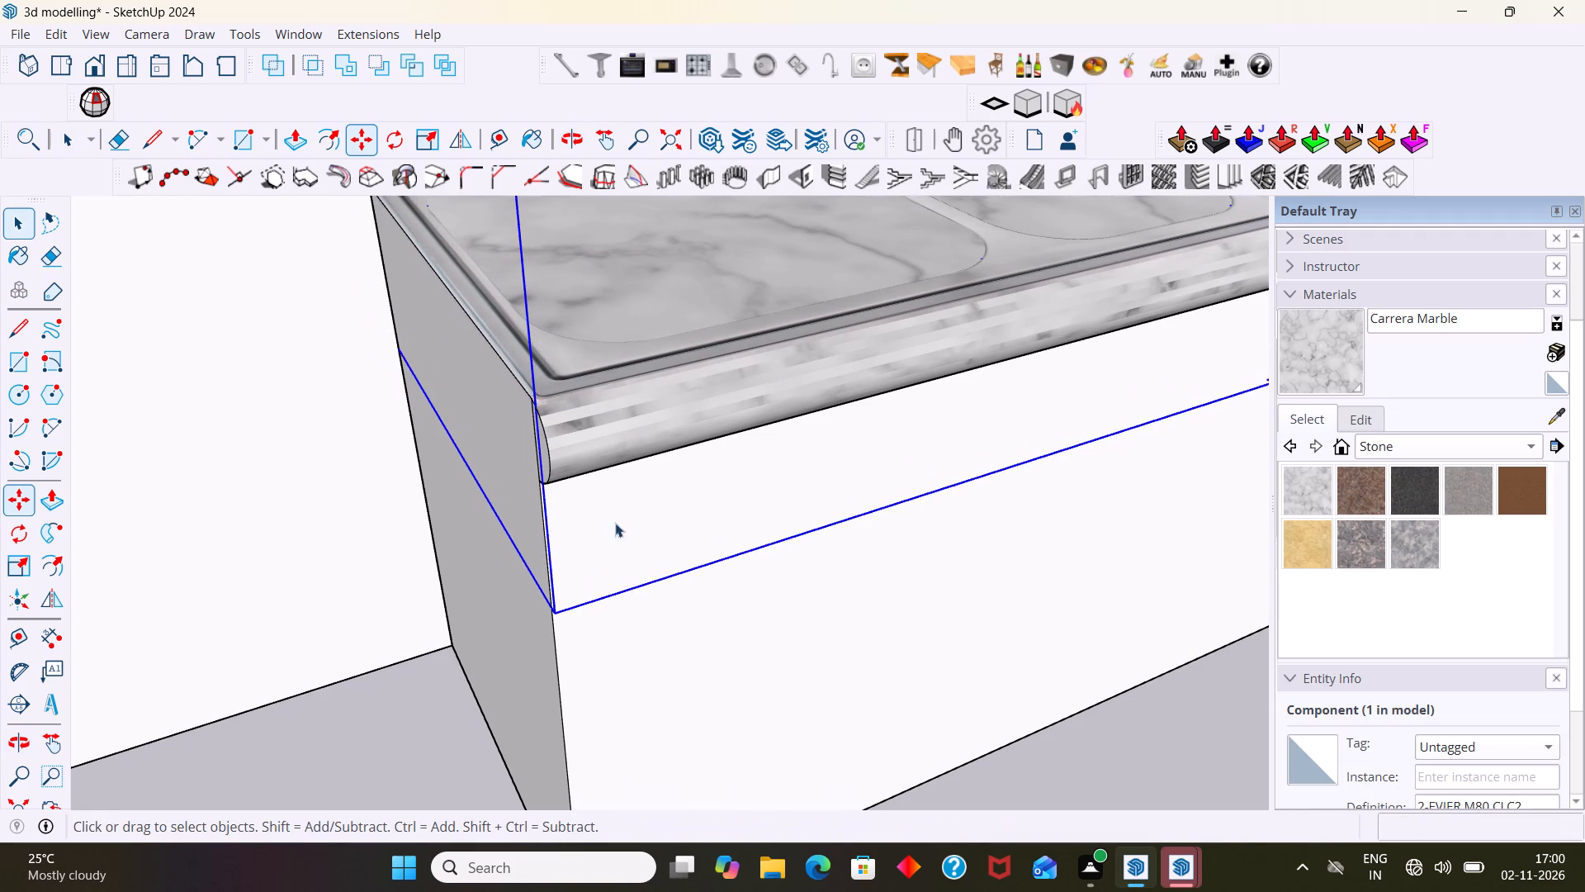
click(749, 631)
Open the marble counter group and intersect its top face with the model around the sink bowls.
scroll(759, 616, down, 17)
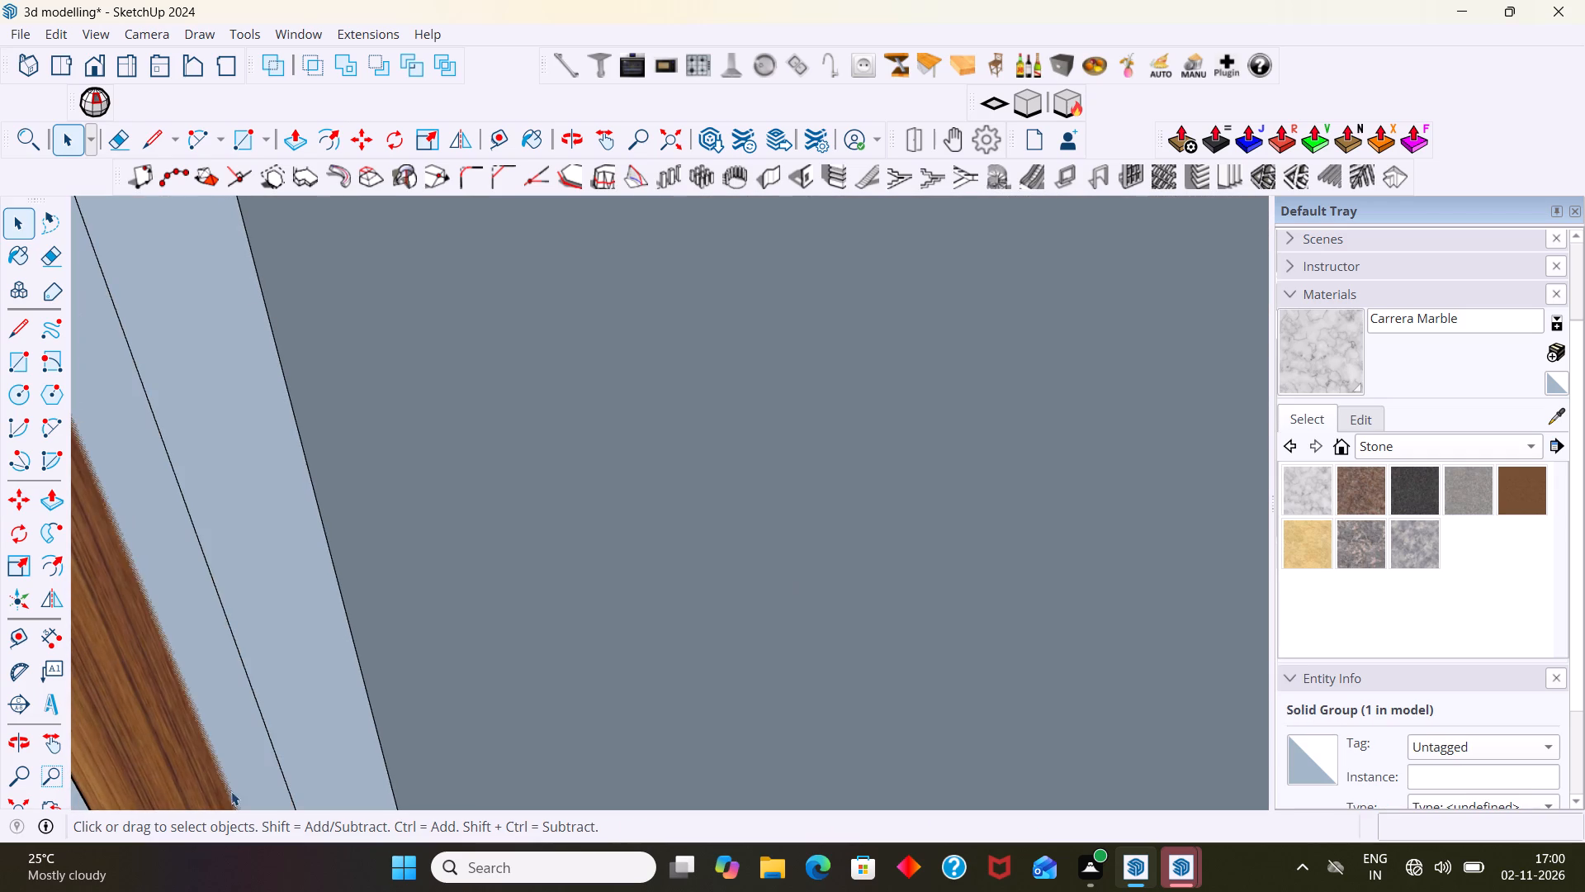
click(14, 807)
scroll(117, 761, down, 5)
click(841, 546)
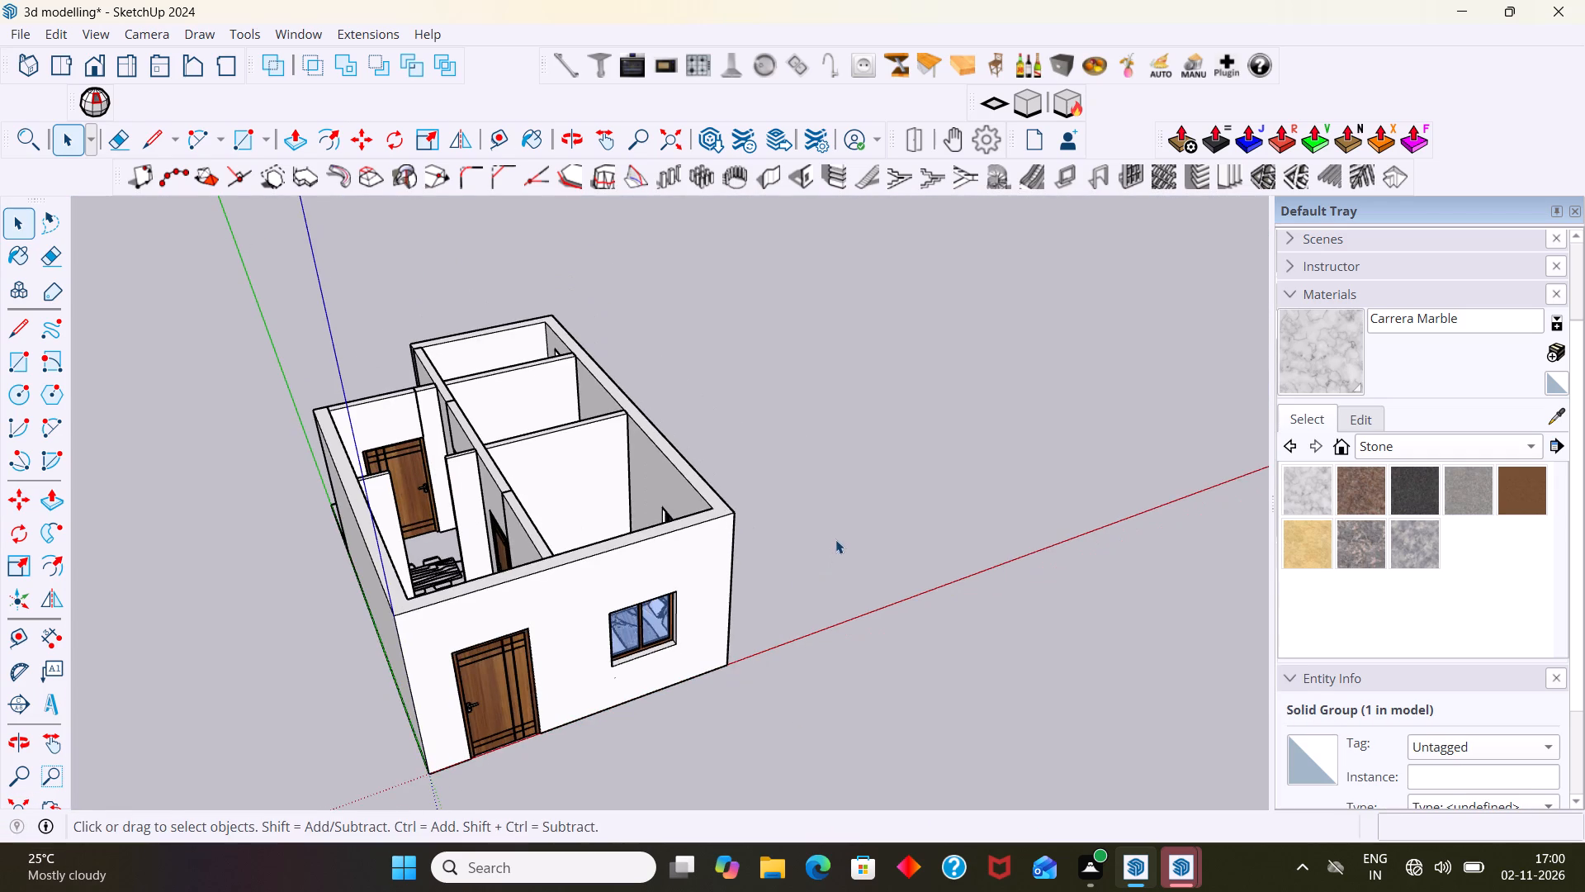
middle_drag(812, 599, 787, 780)
scroll(519, 439, up, 20)
click(515, 480)
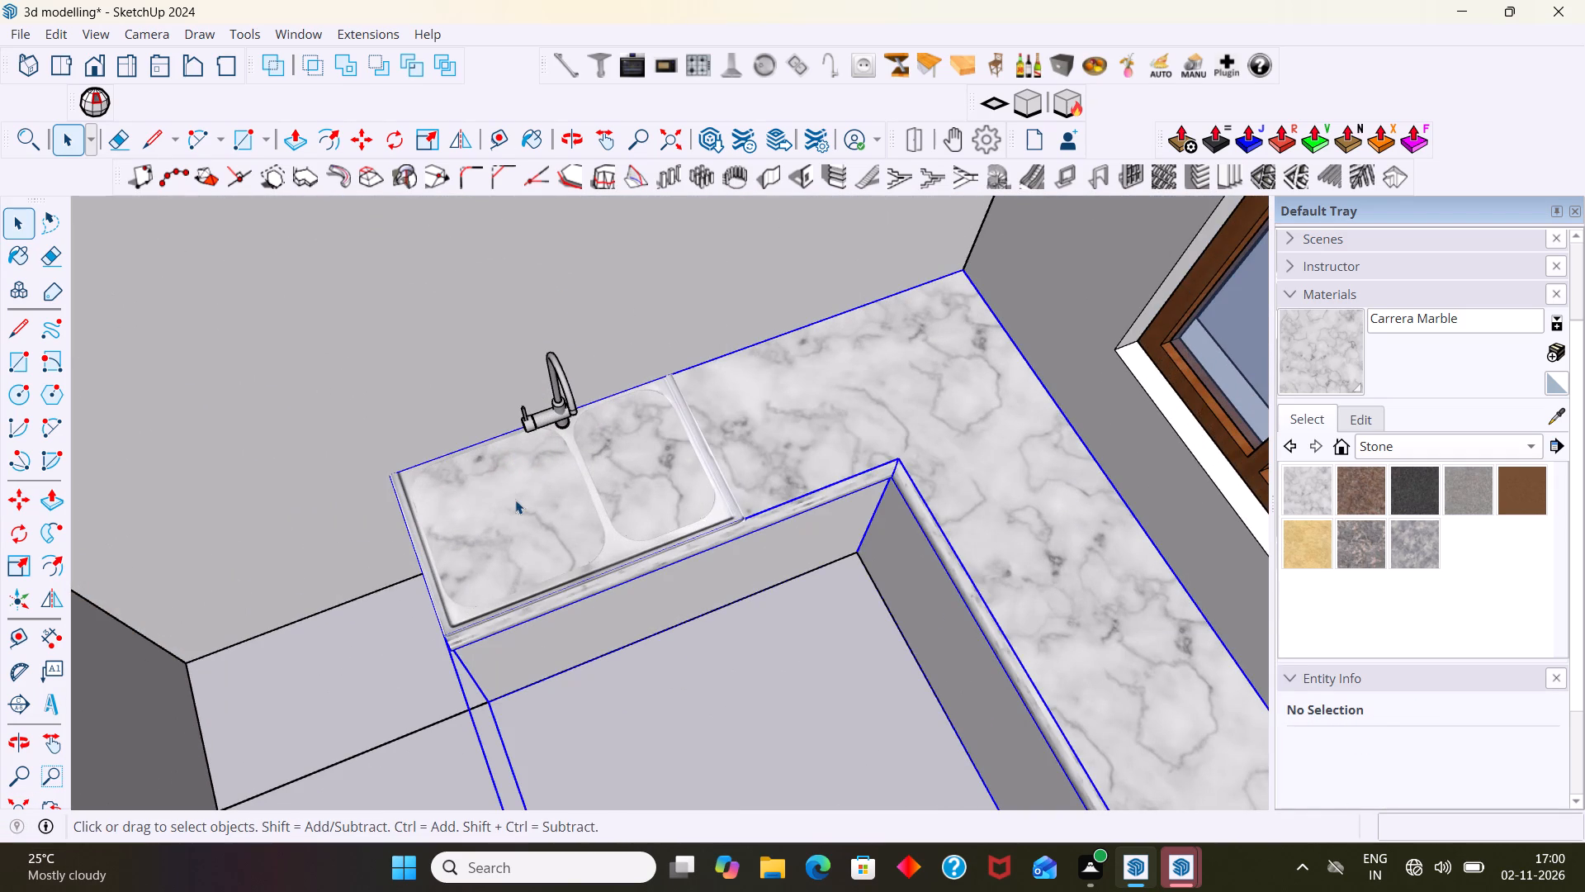
double_click(515, 500)
scroll(515, 510, up, 3)
click(515, 517)
right_click(515, 517)
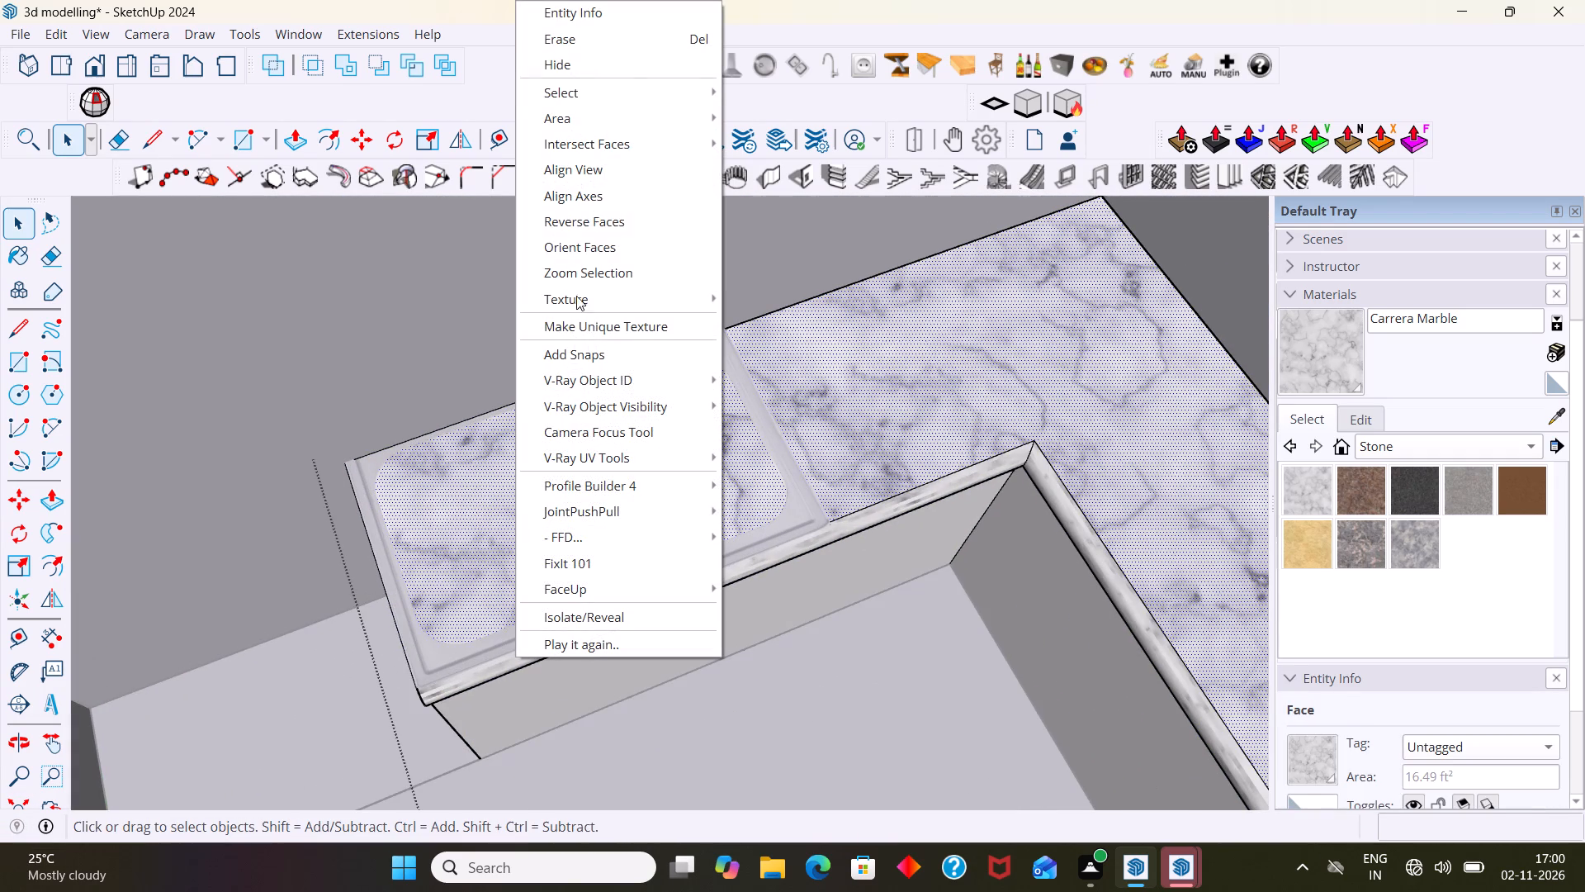
click(610, 140)
click(780, 144)
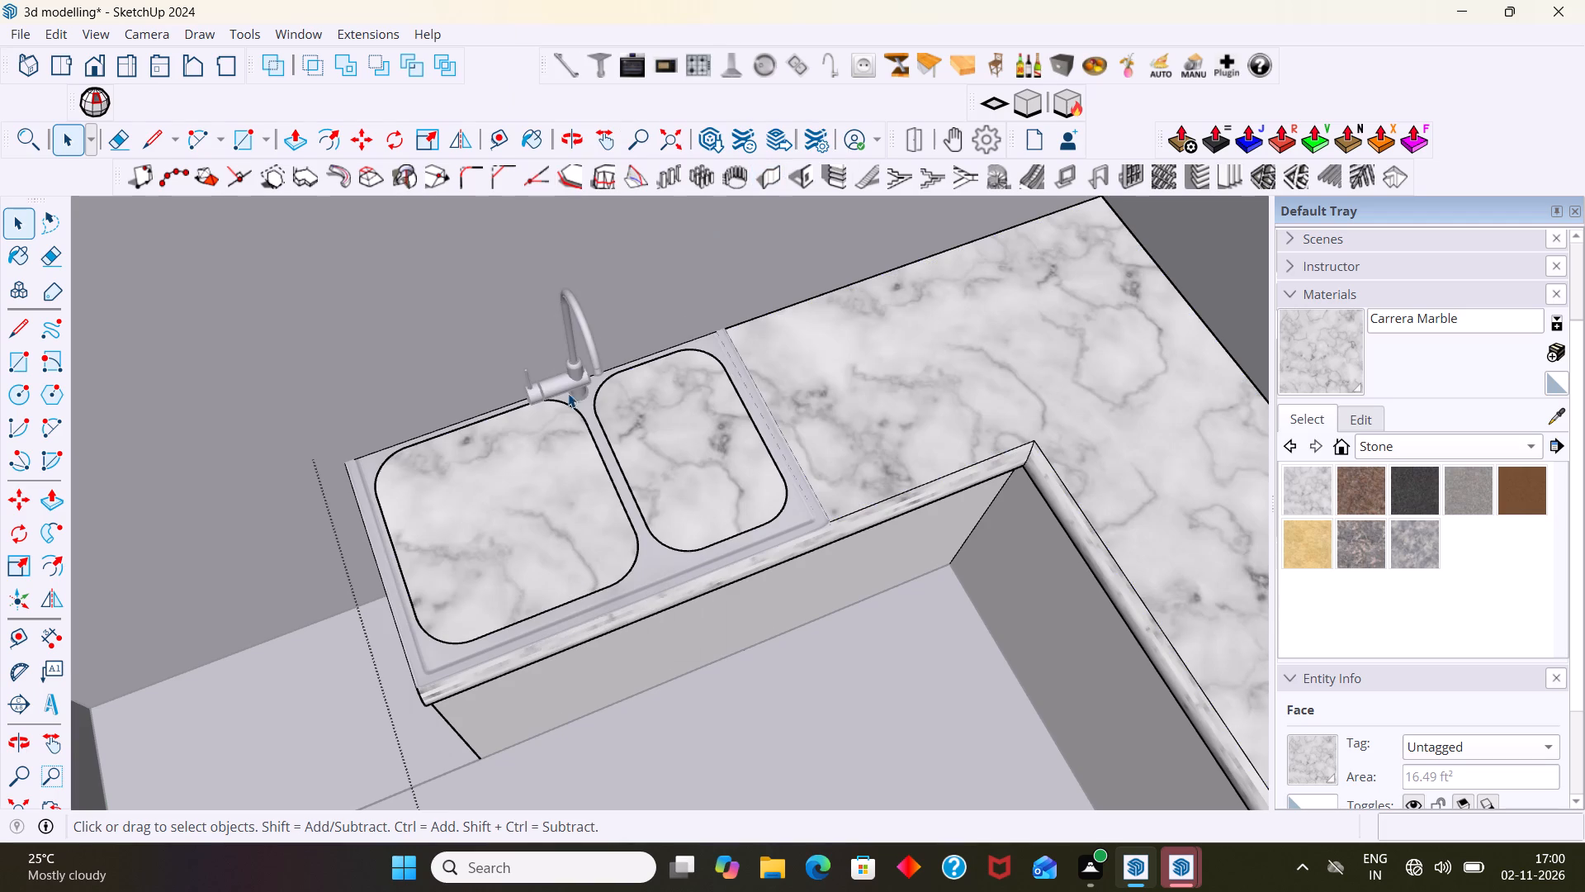
Delete the marble face covering the two sink bowls and leave the counter group.
click(598, 548)
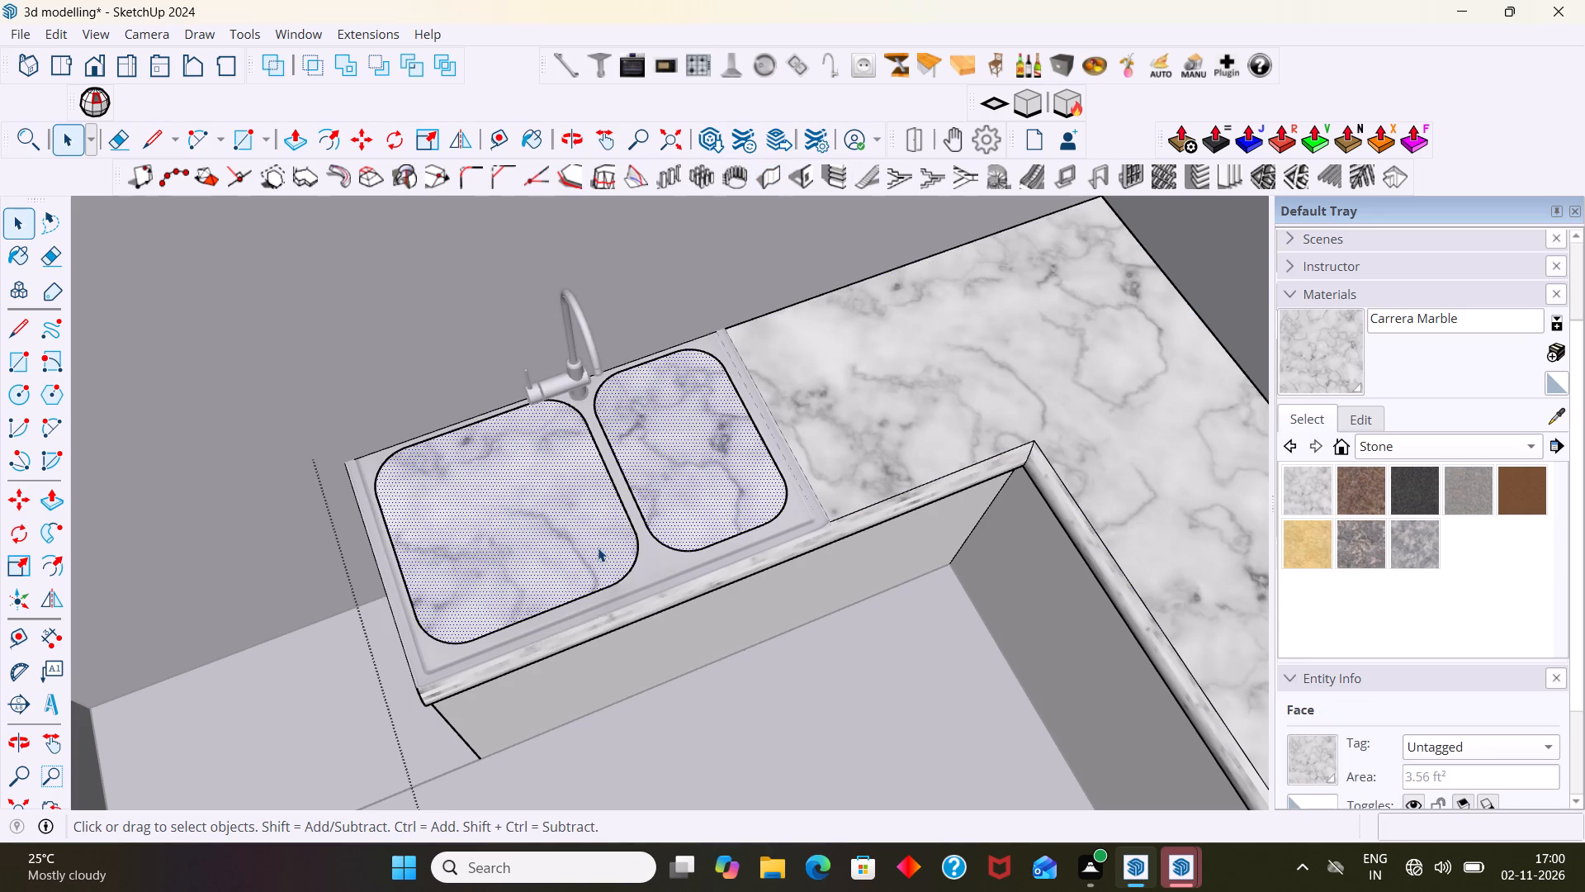
click(598, 548)
key(Delete)
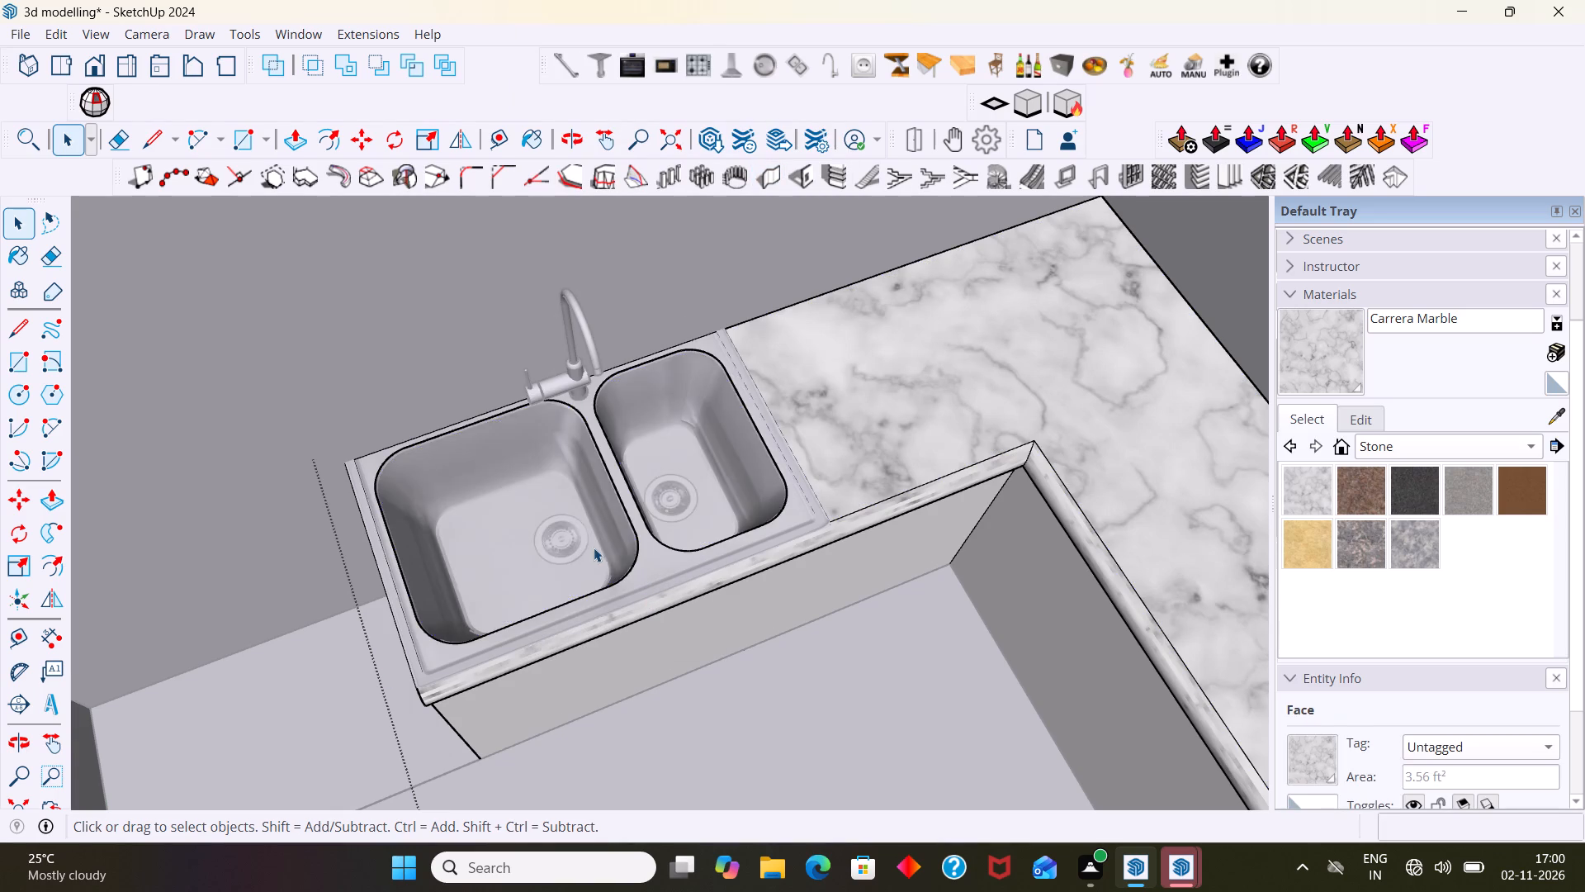
scroll(594, 548, down, 10)
scroll(640, 543, up, 3)
scroll(640, 543, down, 8)
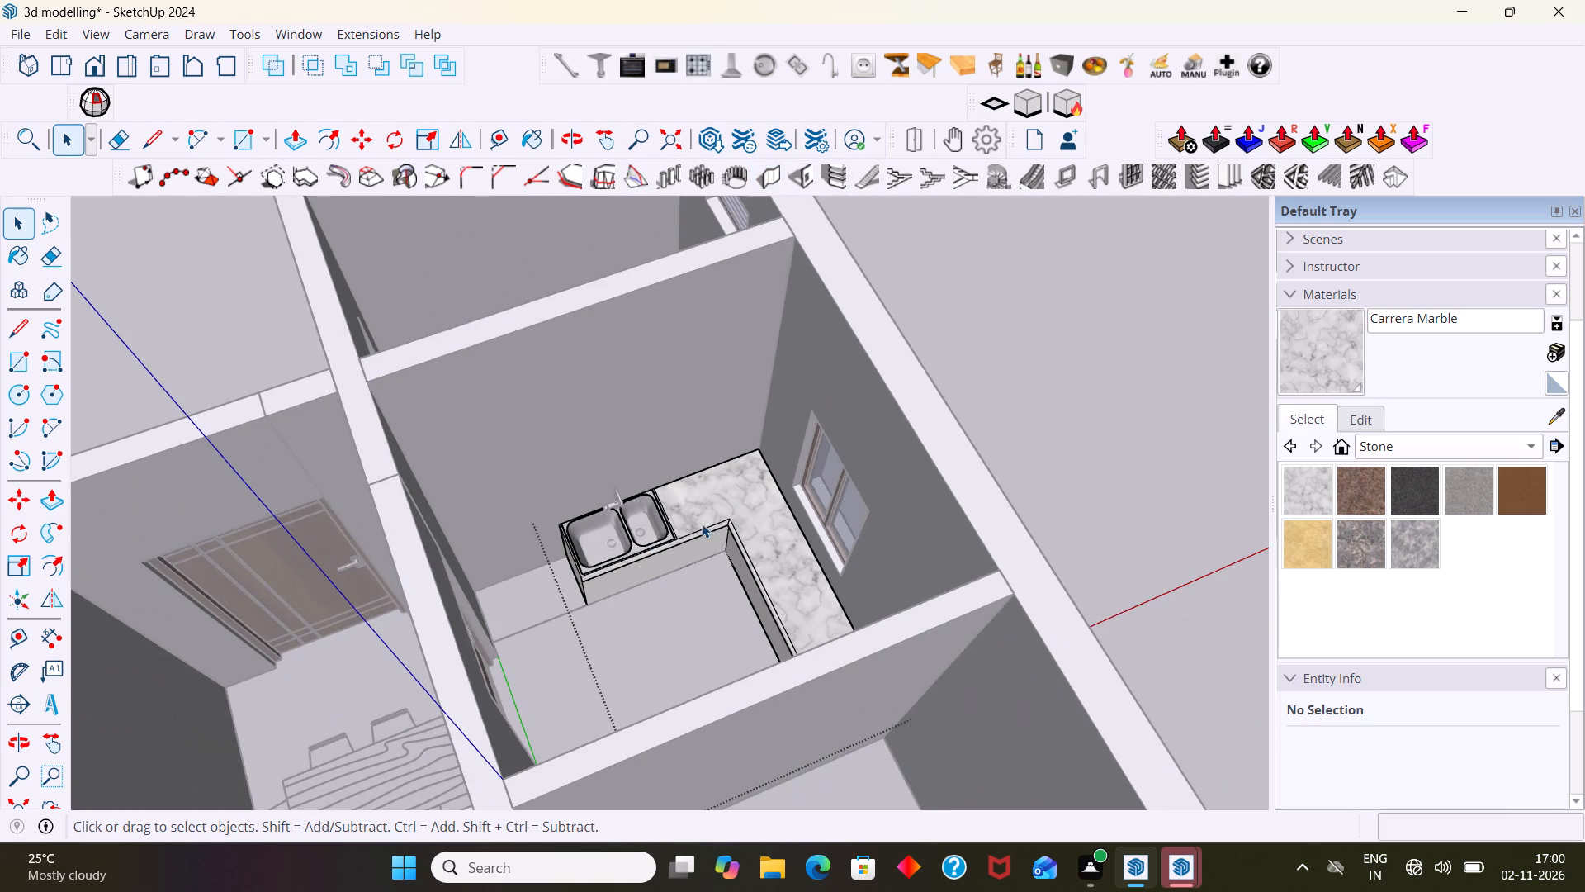
click(968, 404)
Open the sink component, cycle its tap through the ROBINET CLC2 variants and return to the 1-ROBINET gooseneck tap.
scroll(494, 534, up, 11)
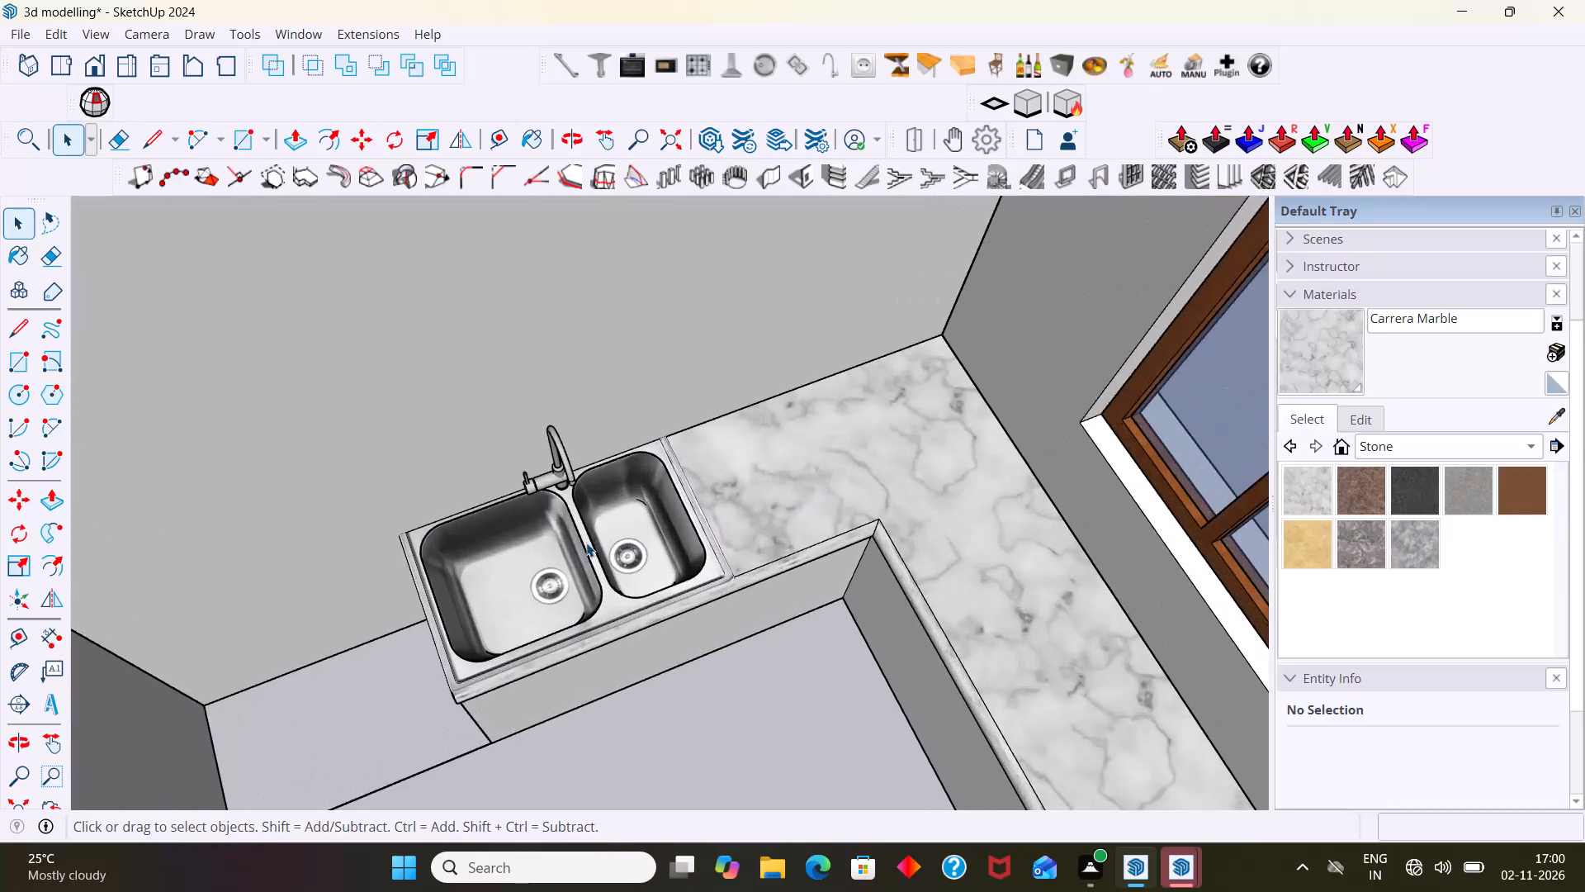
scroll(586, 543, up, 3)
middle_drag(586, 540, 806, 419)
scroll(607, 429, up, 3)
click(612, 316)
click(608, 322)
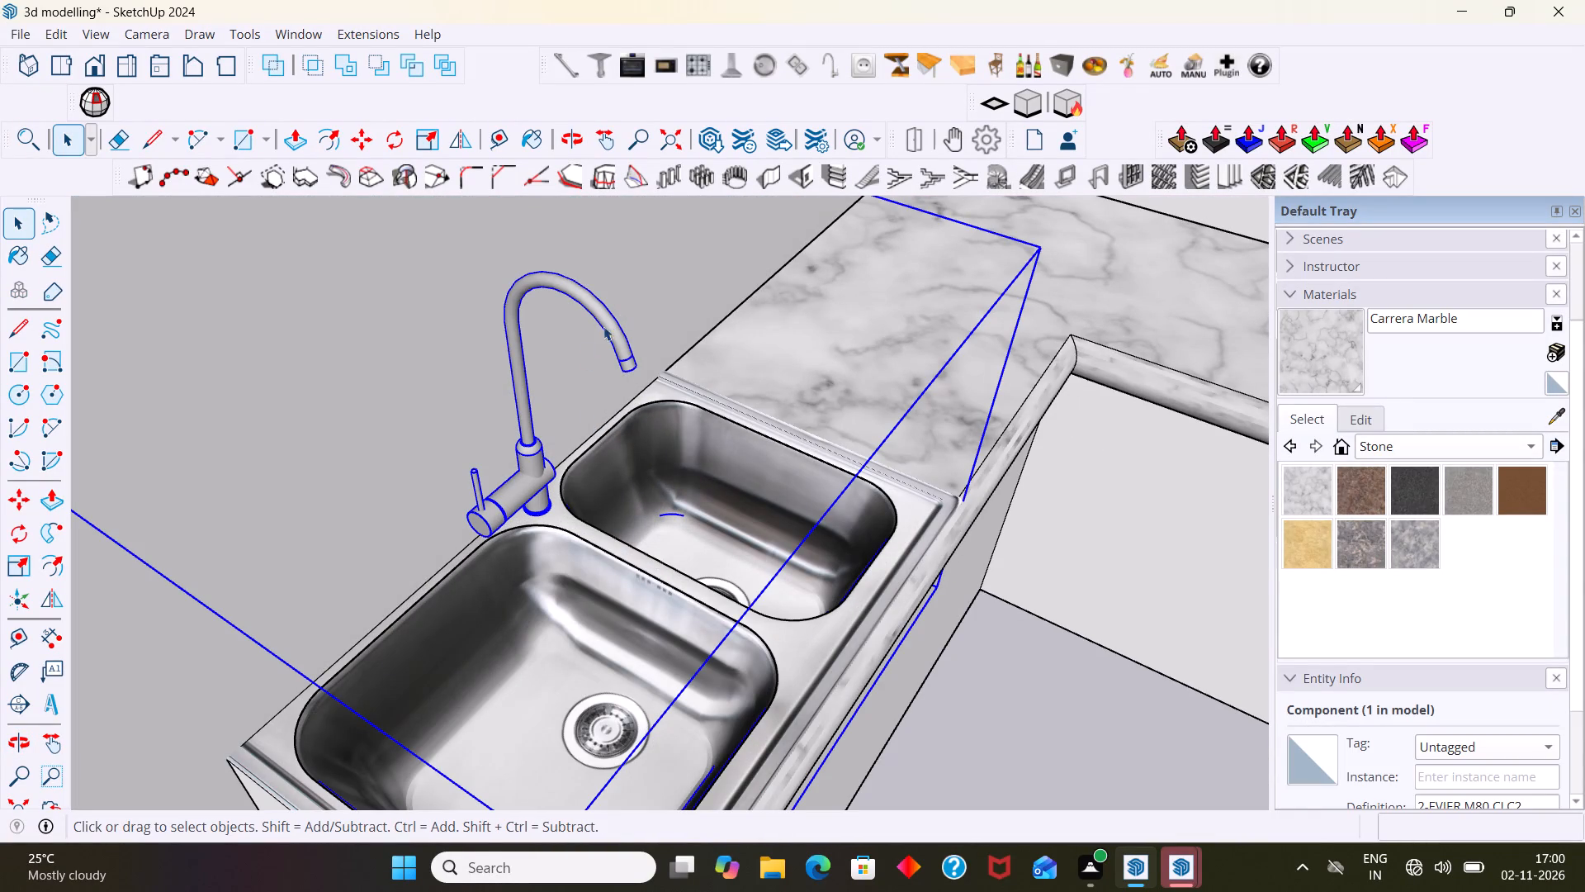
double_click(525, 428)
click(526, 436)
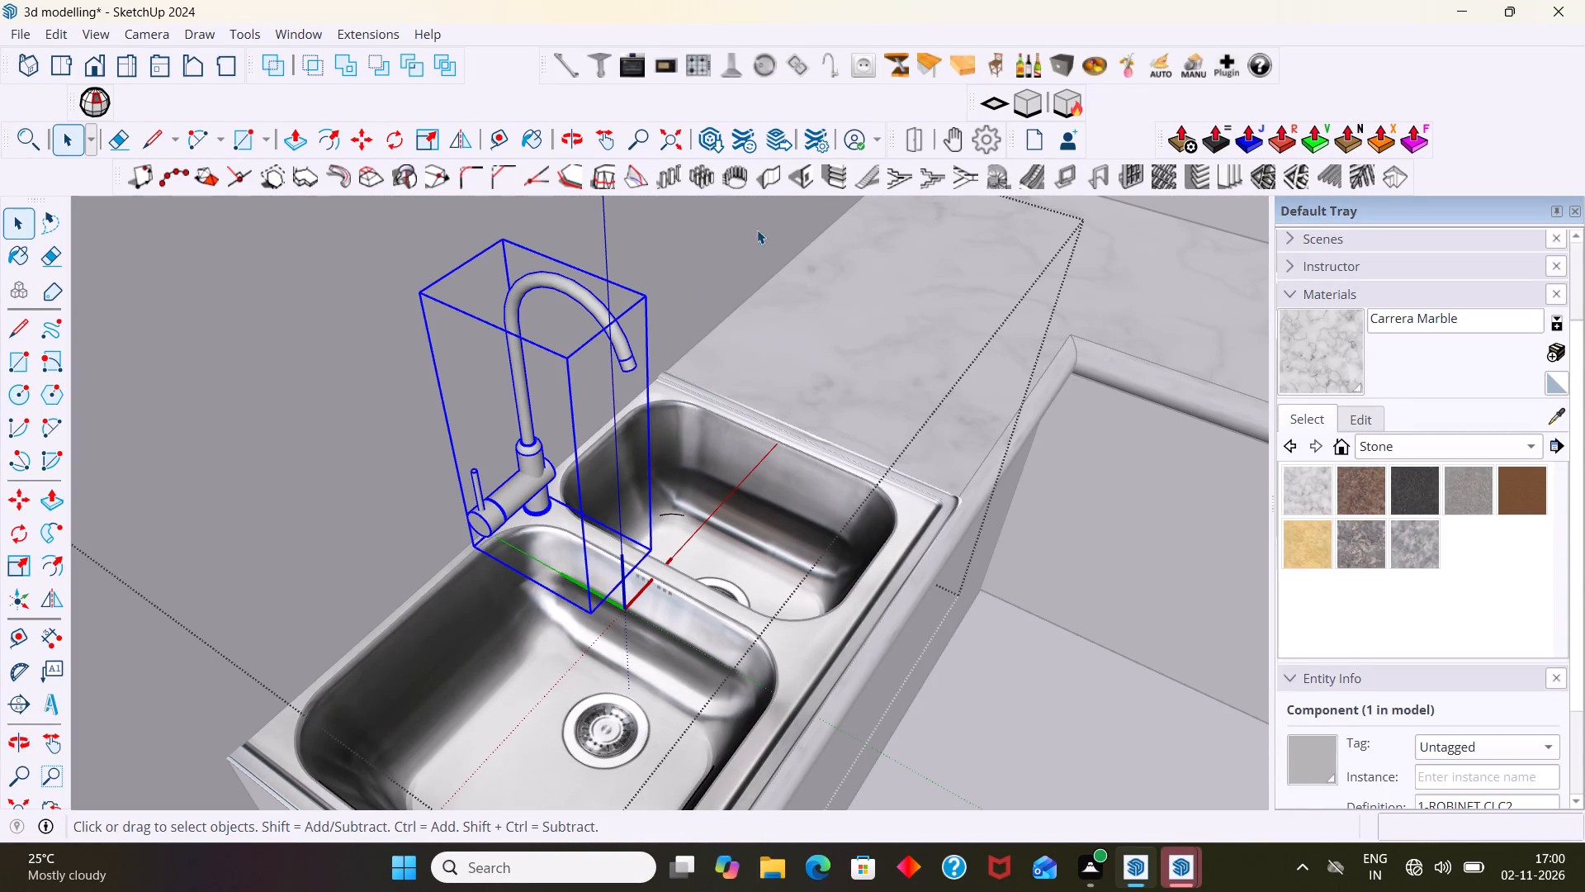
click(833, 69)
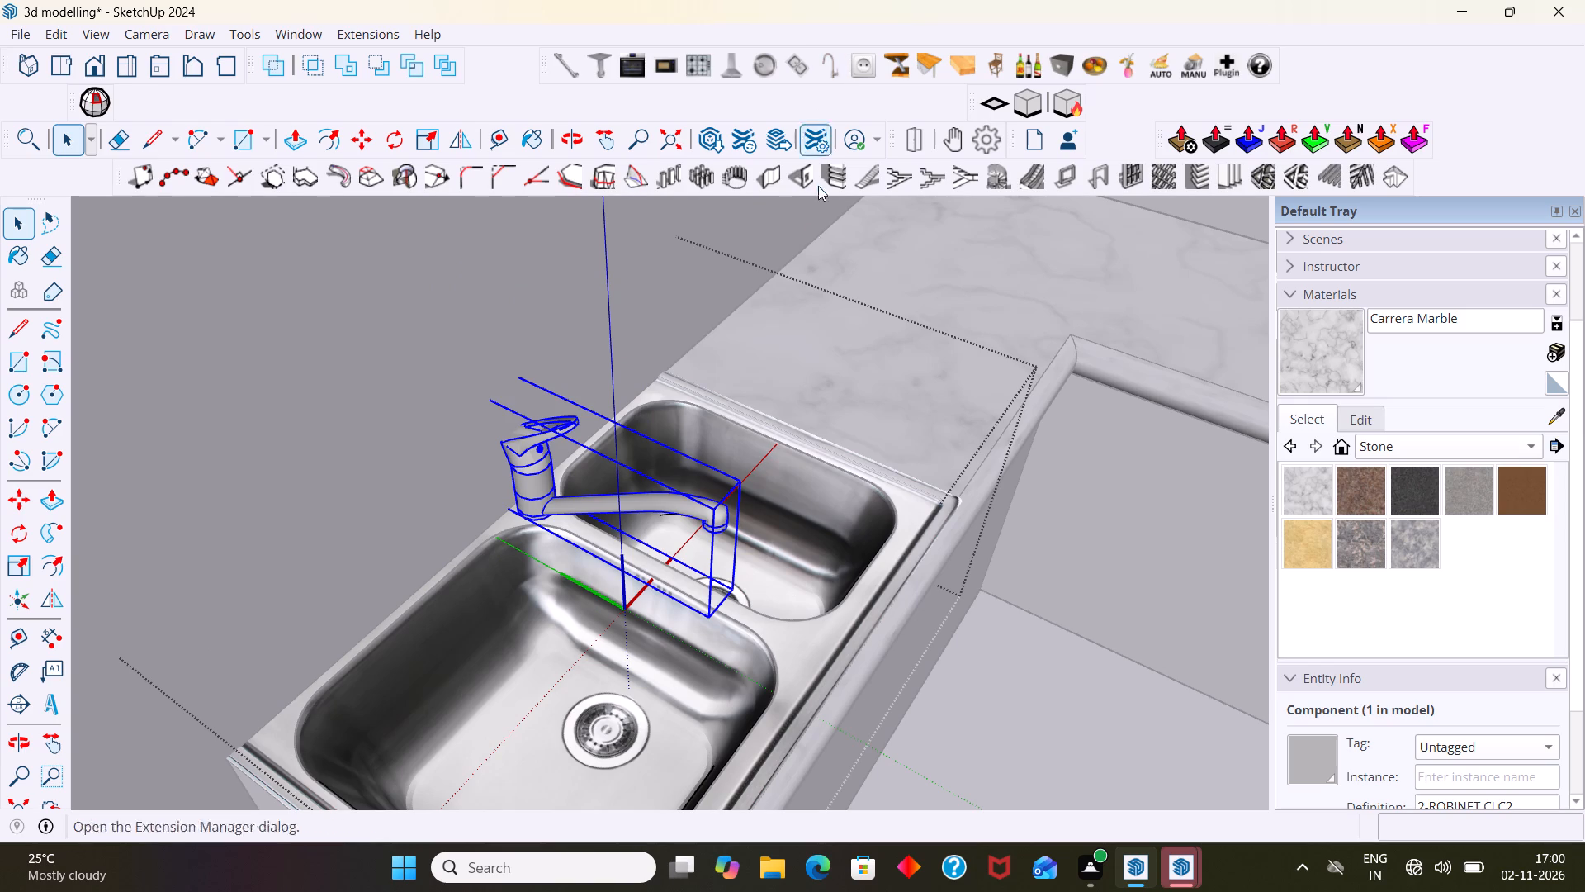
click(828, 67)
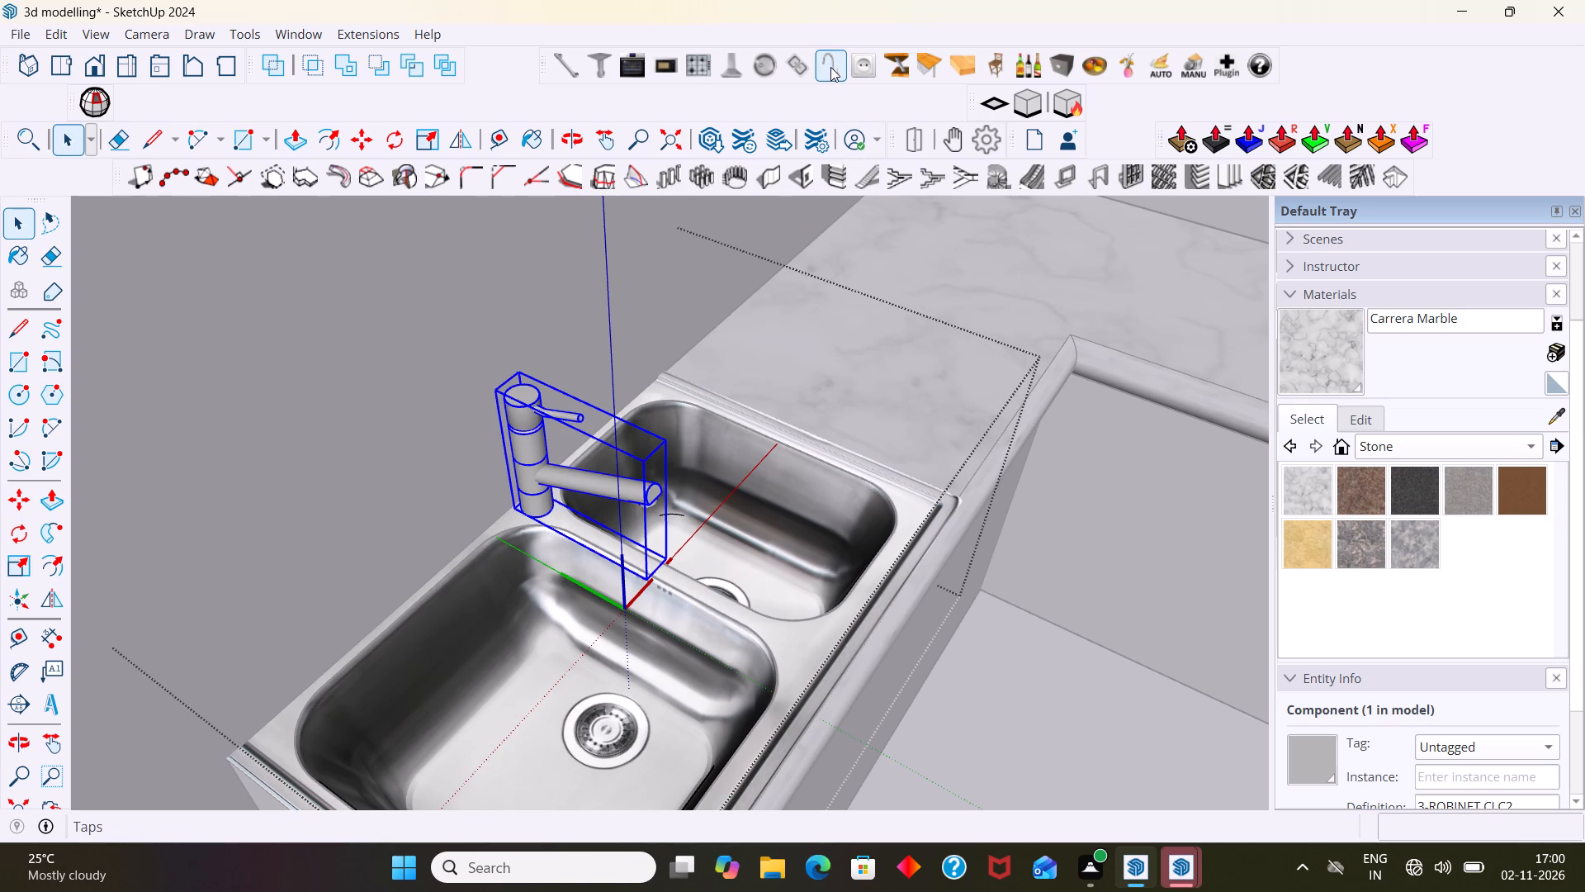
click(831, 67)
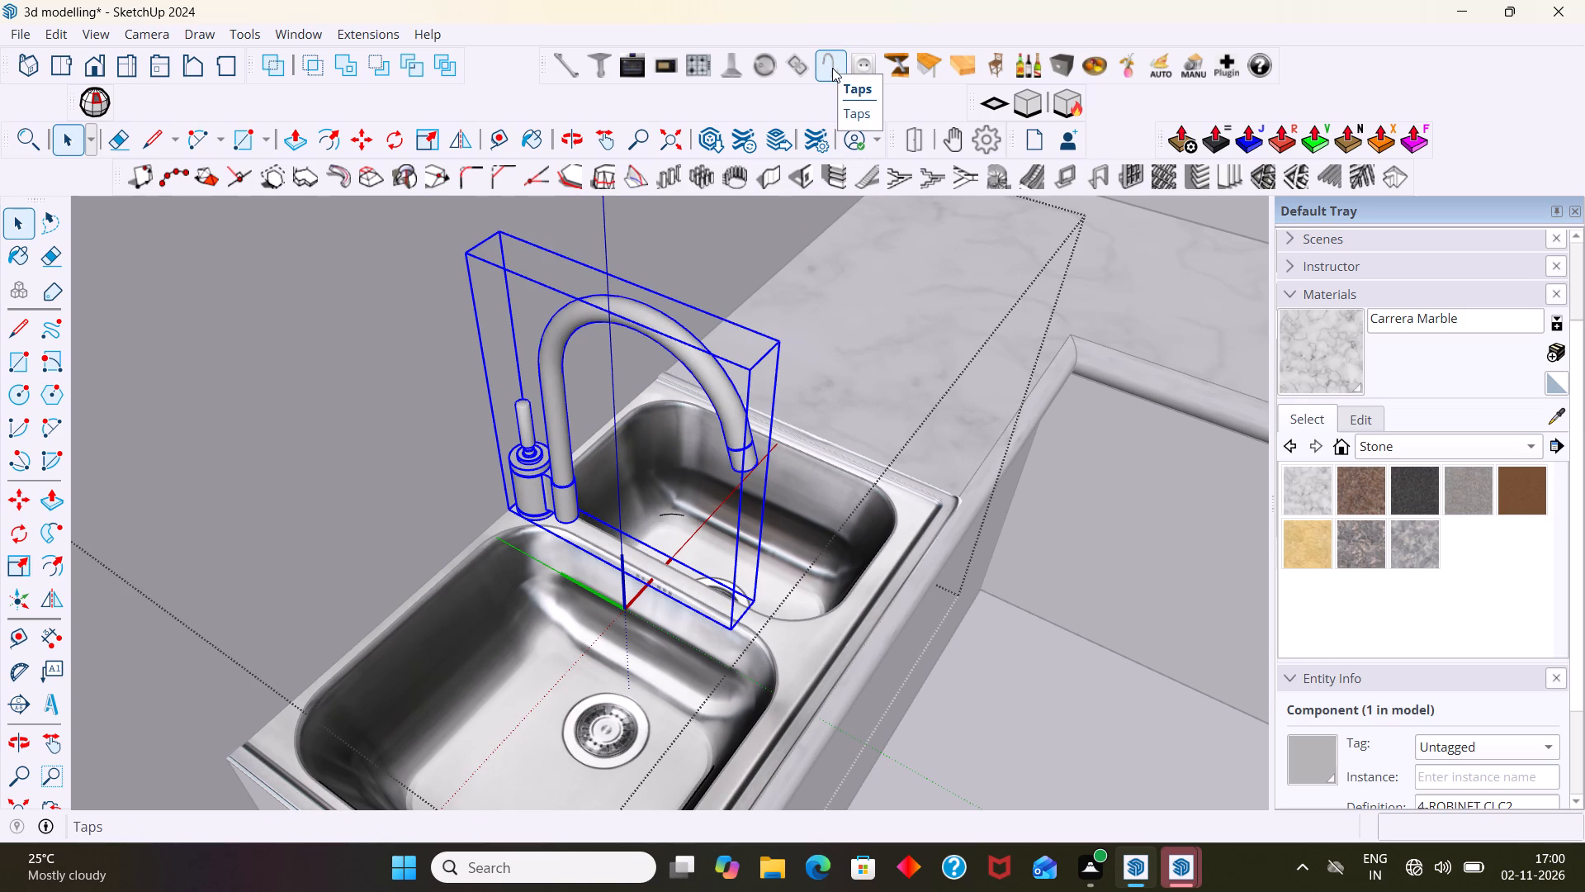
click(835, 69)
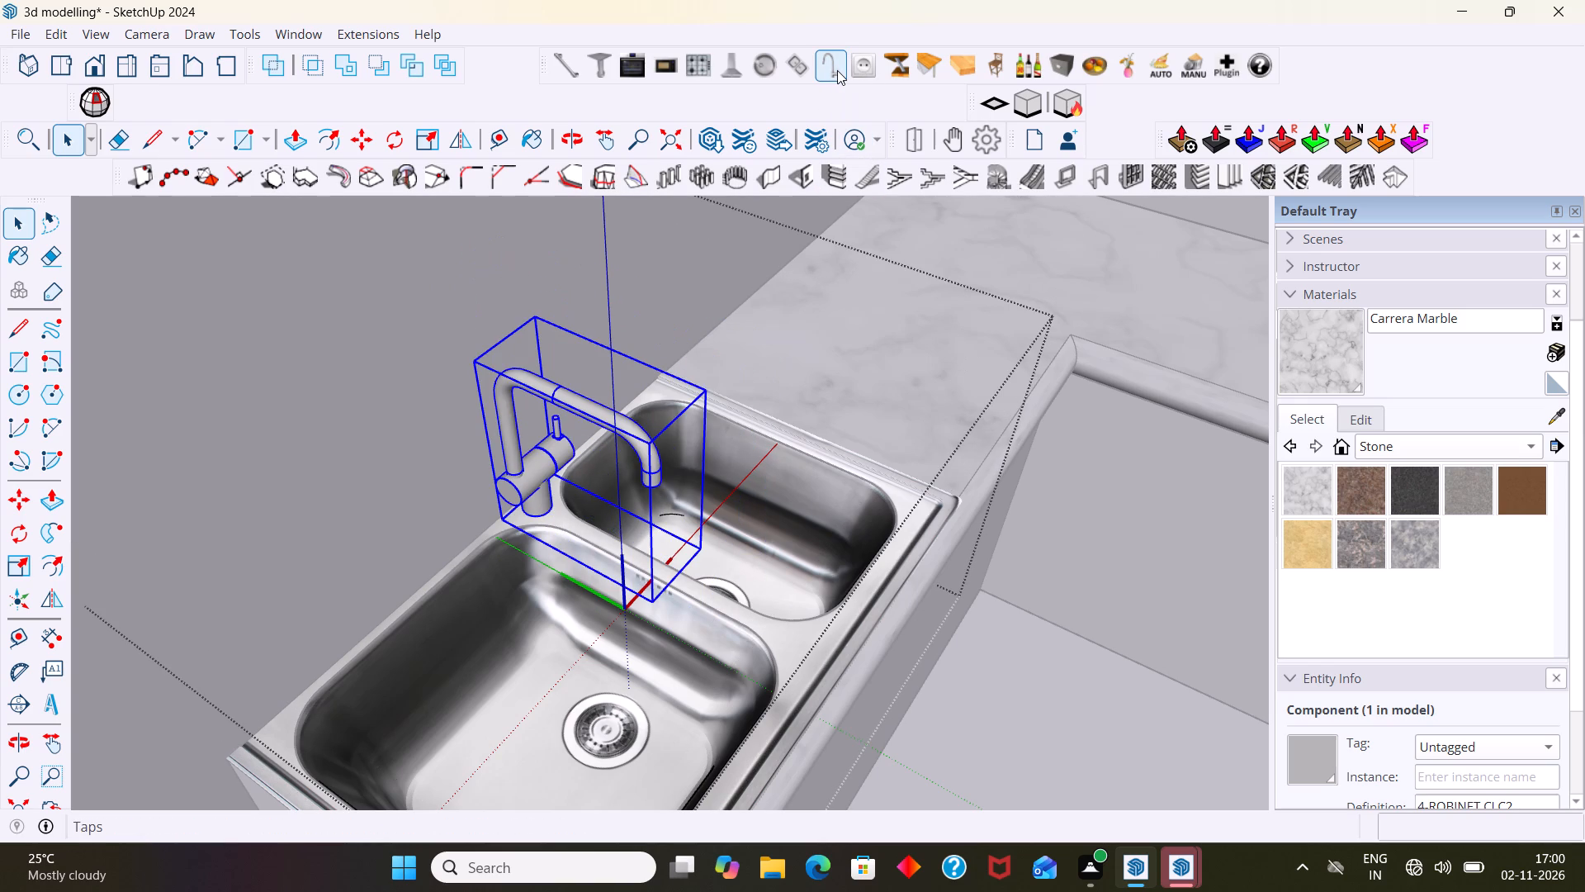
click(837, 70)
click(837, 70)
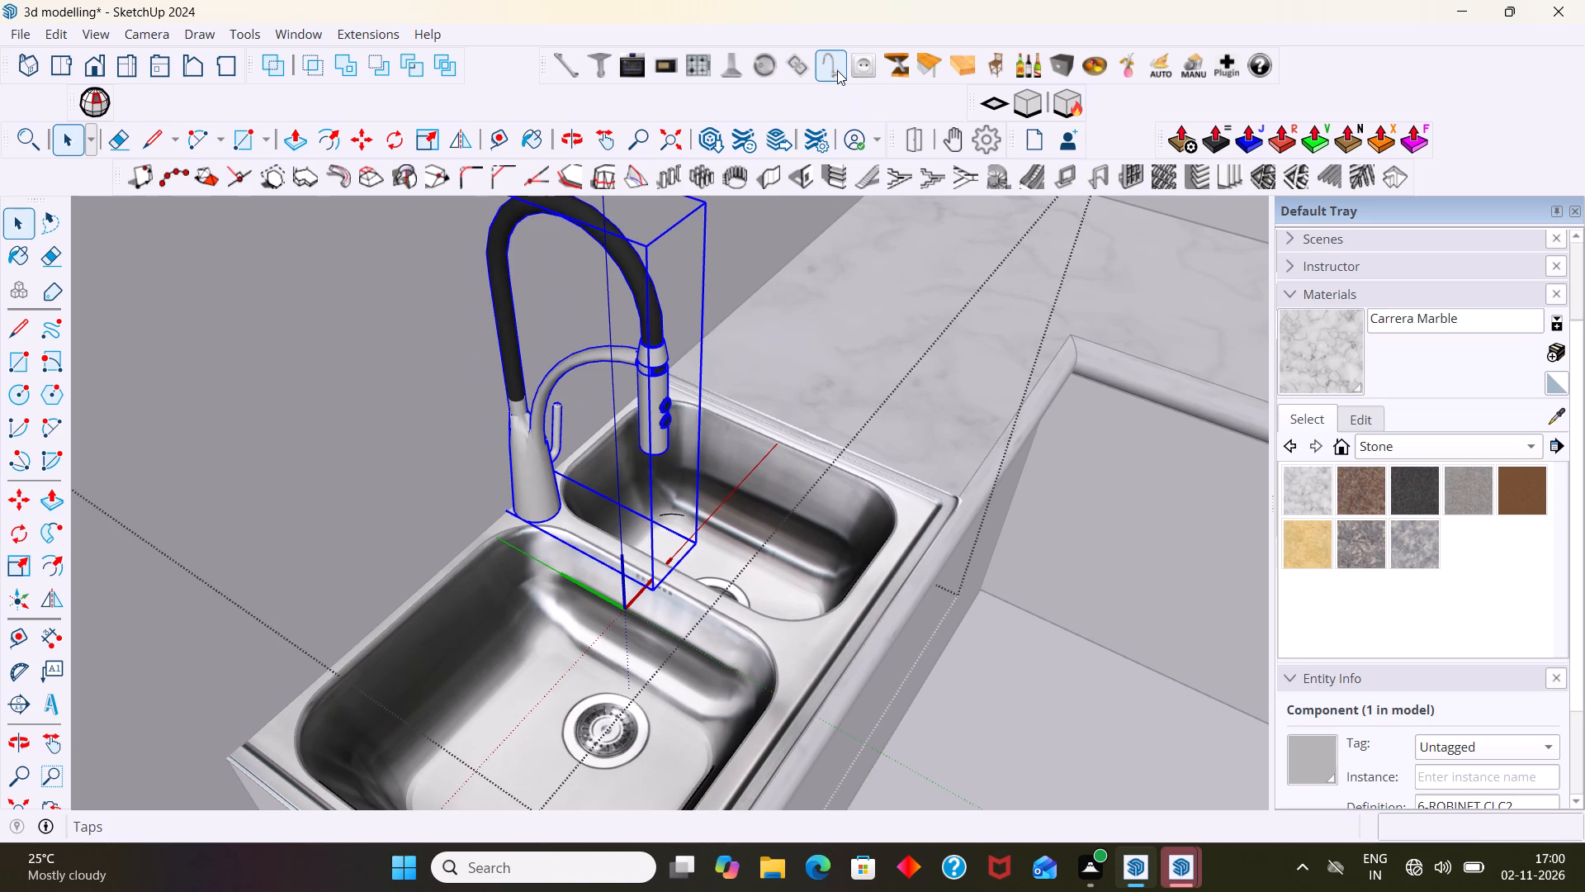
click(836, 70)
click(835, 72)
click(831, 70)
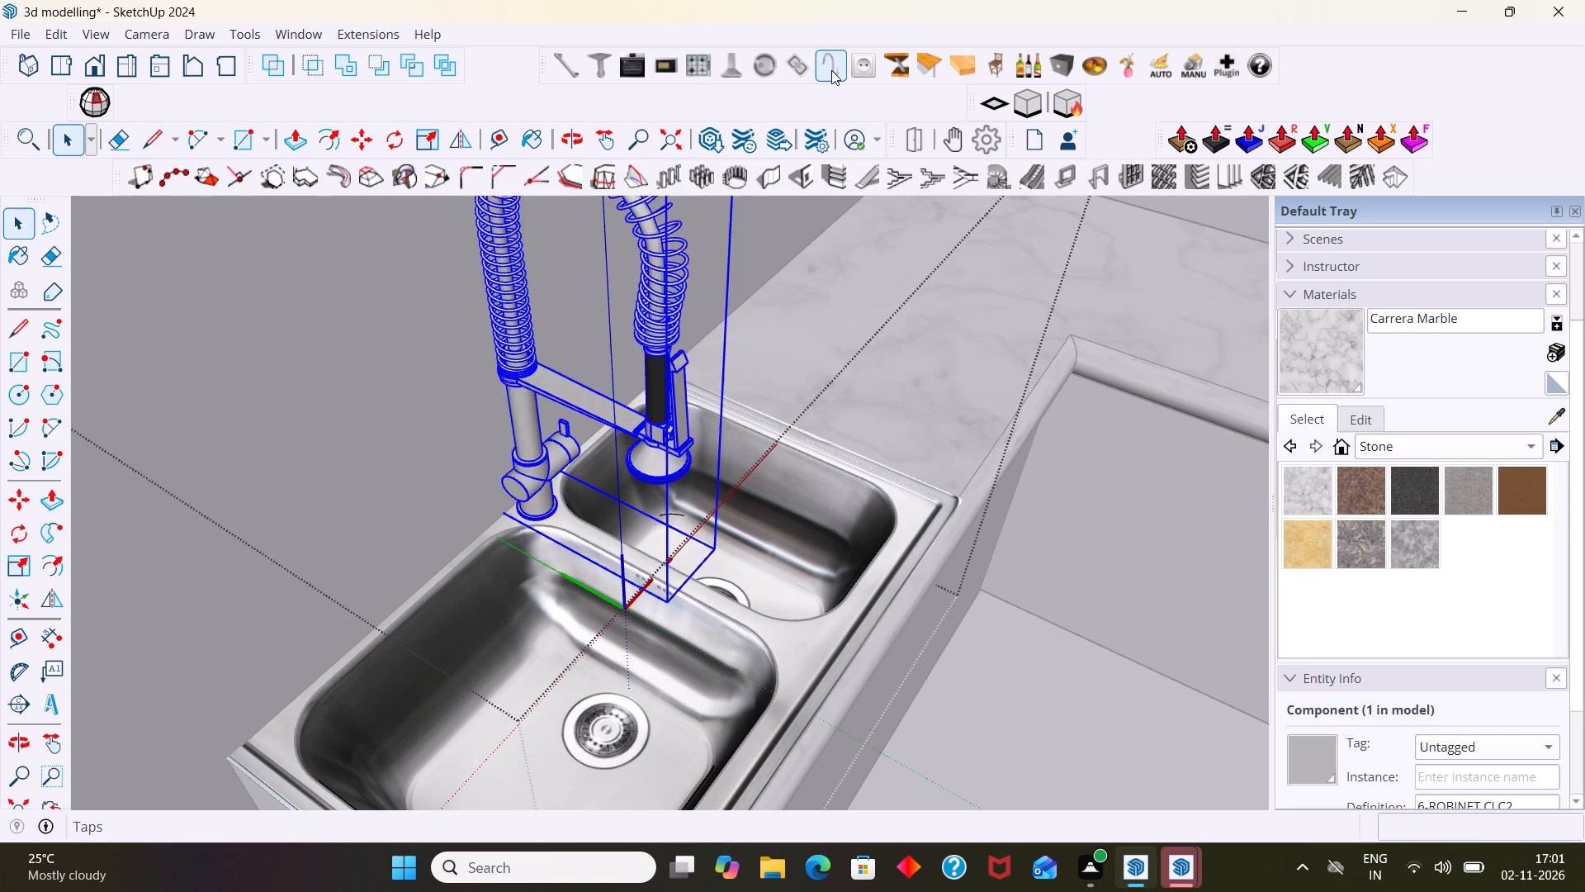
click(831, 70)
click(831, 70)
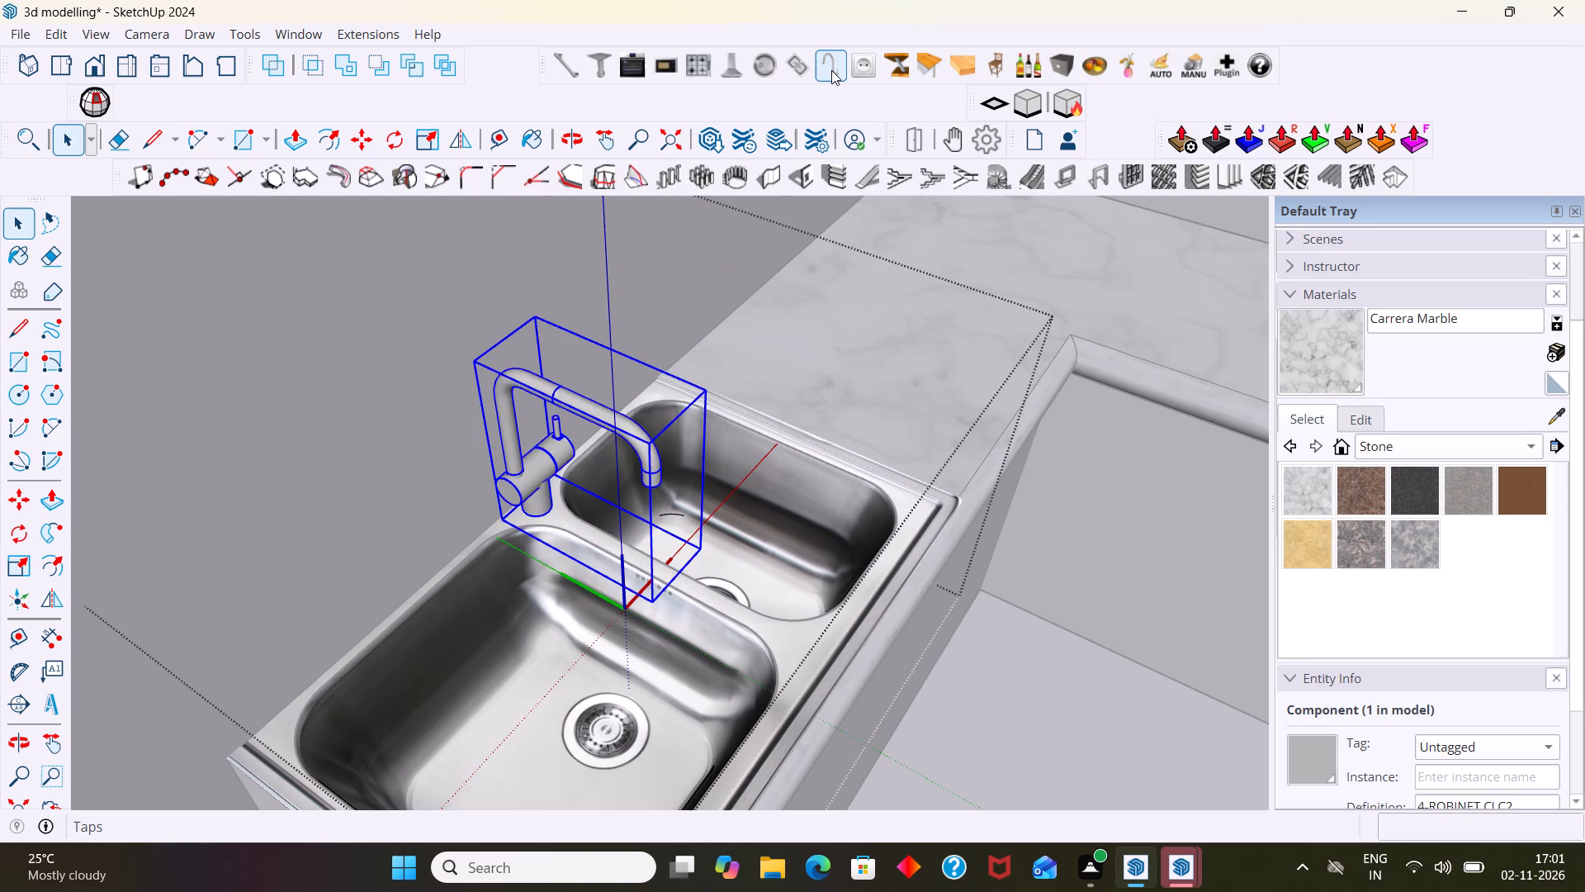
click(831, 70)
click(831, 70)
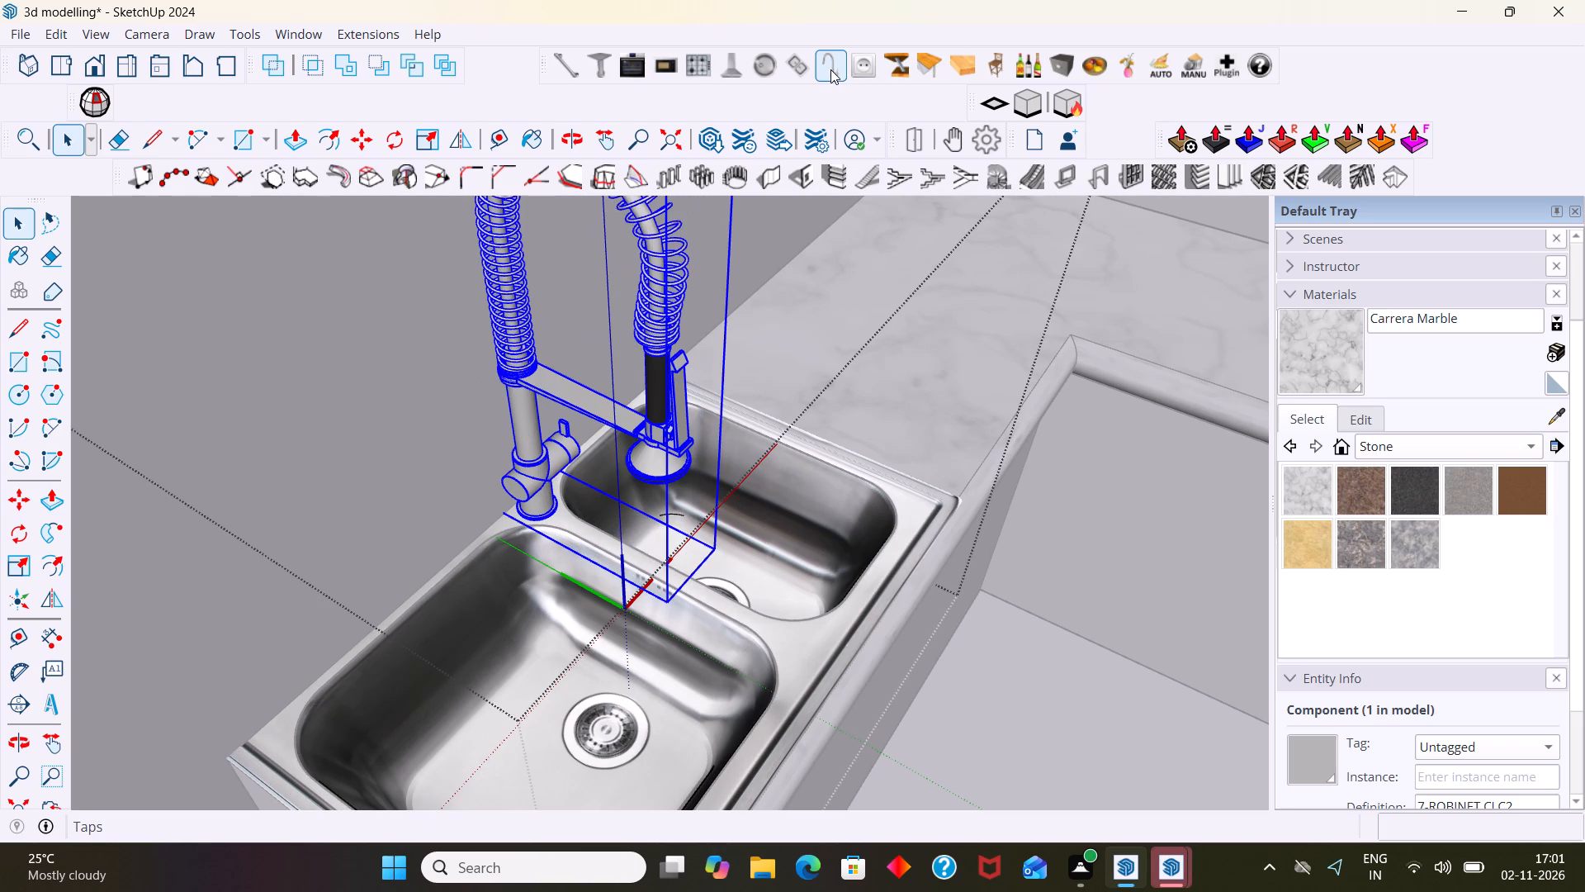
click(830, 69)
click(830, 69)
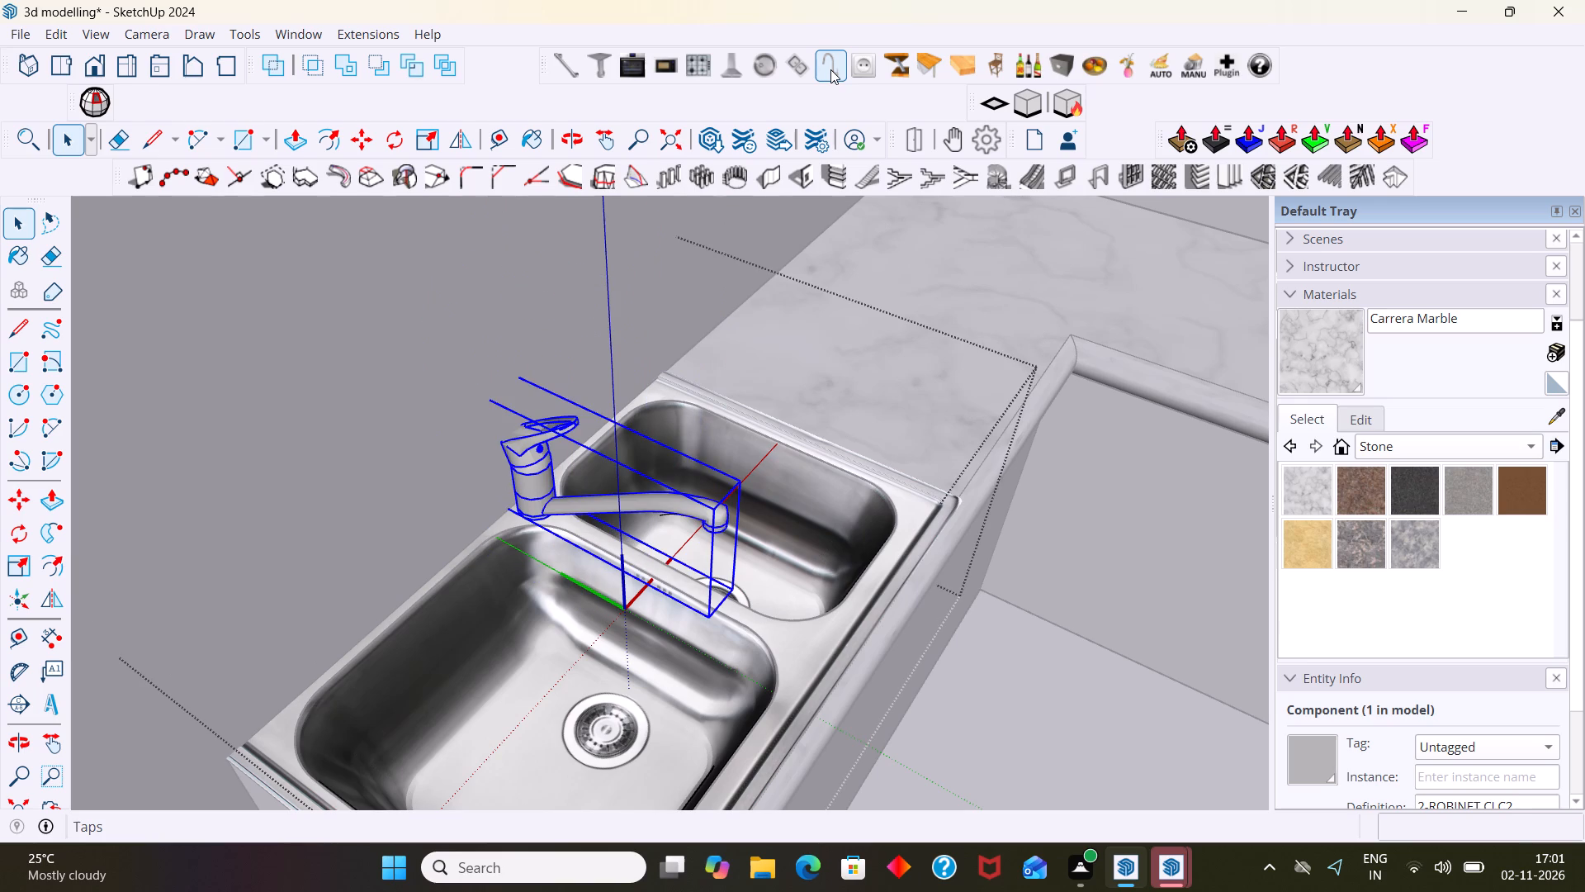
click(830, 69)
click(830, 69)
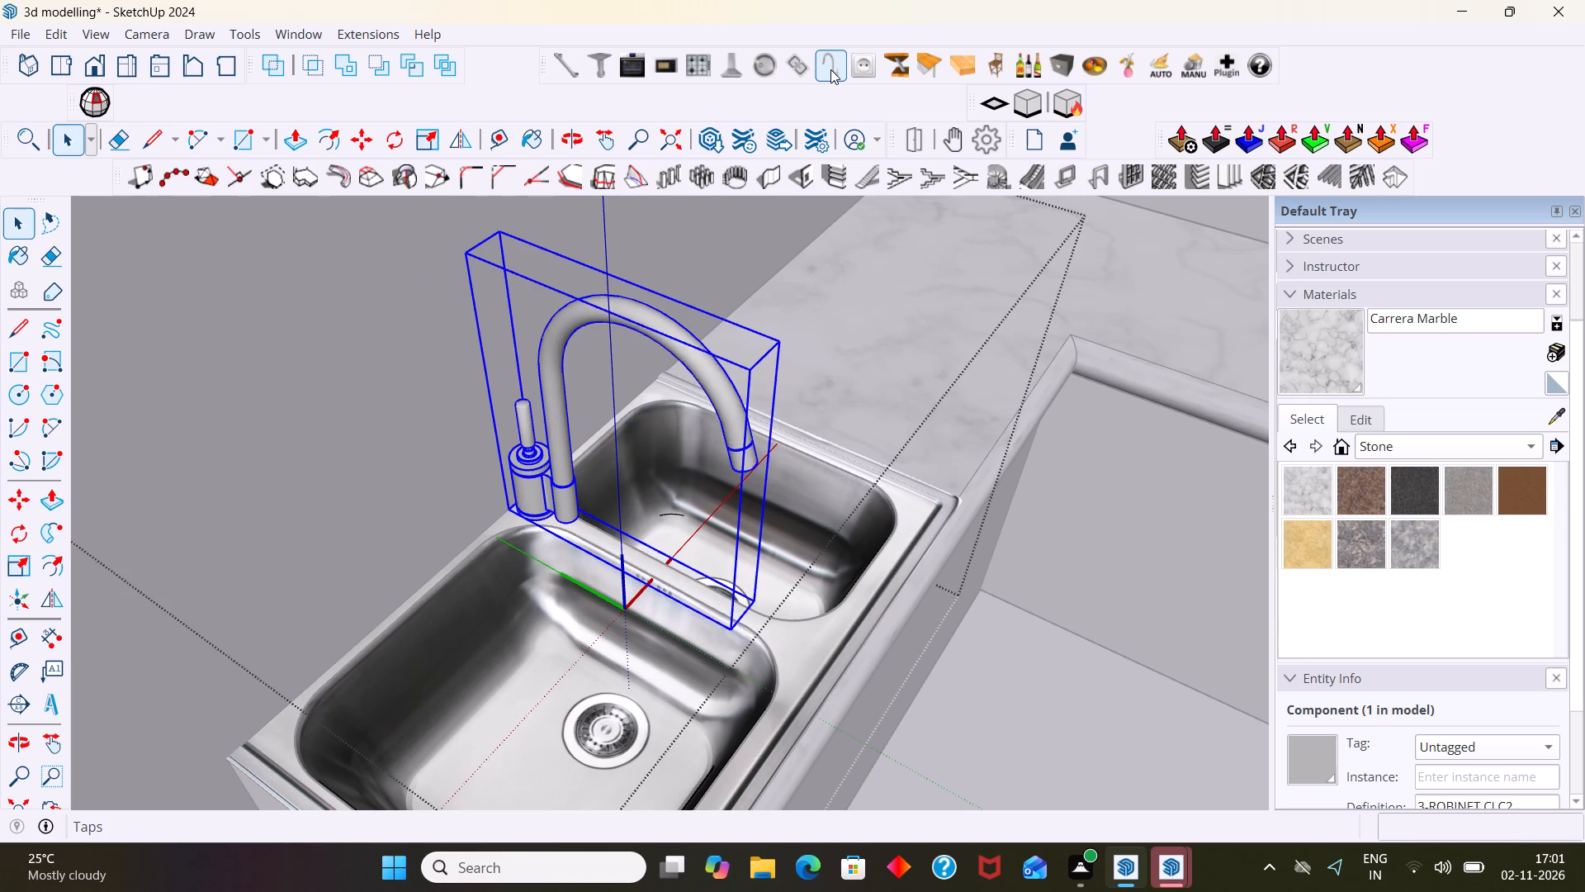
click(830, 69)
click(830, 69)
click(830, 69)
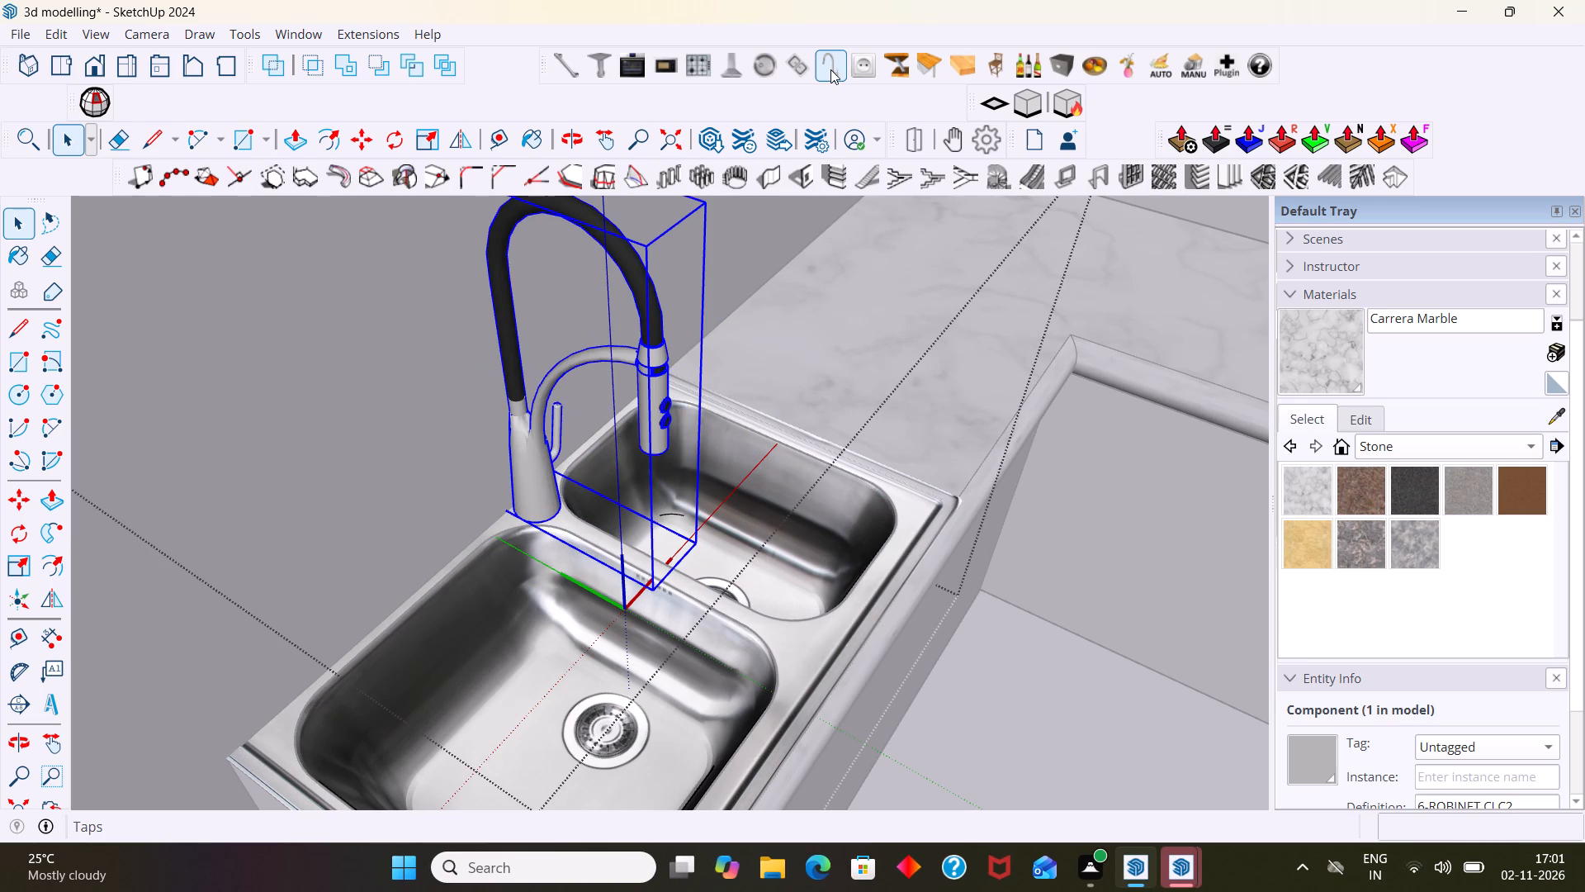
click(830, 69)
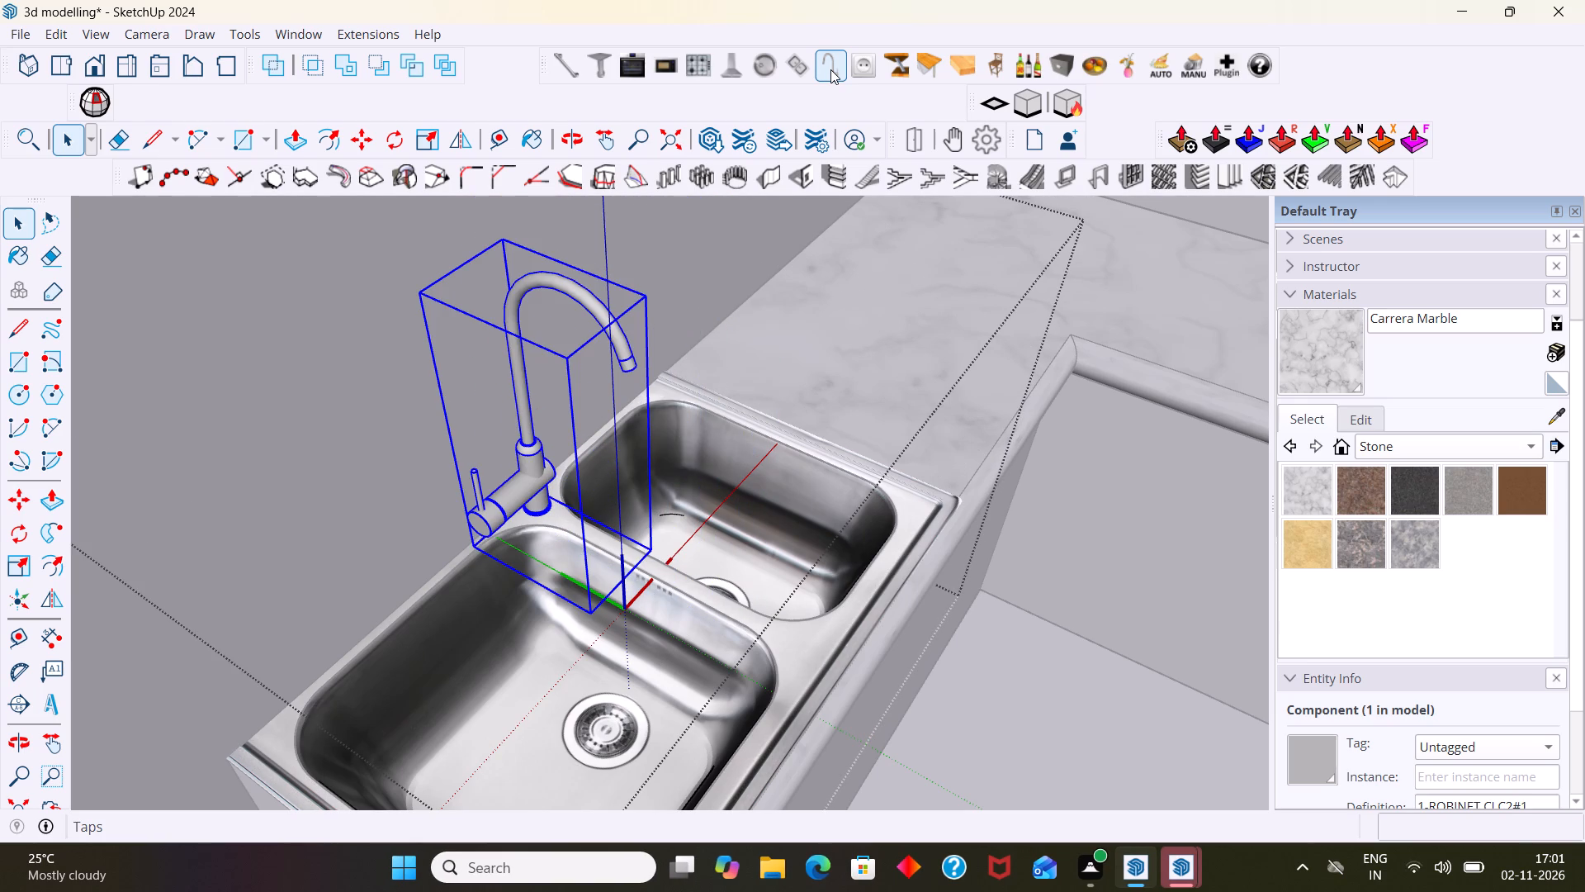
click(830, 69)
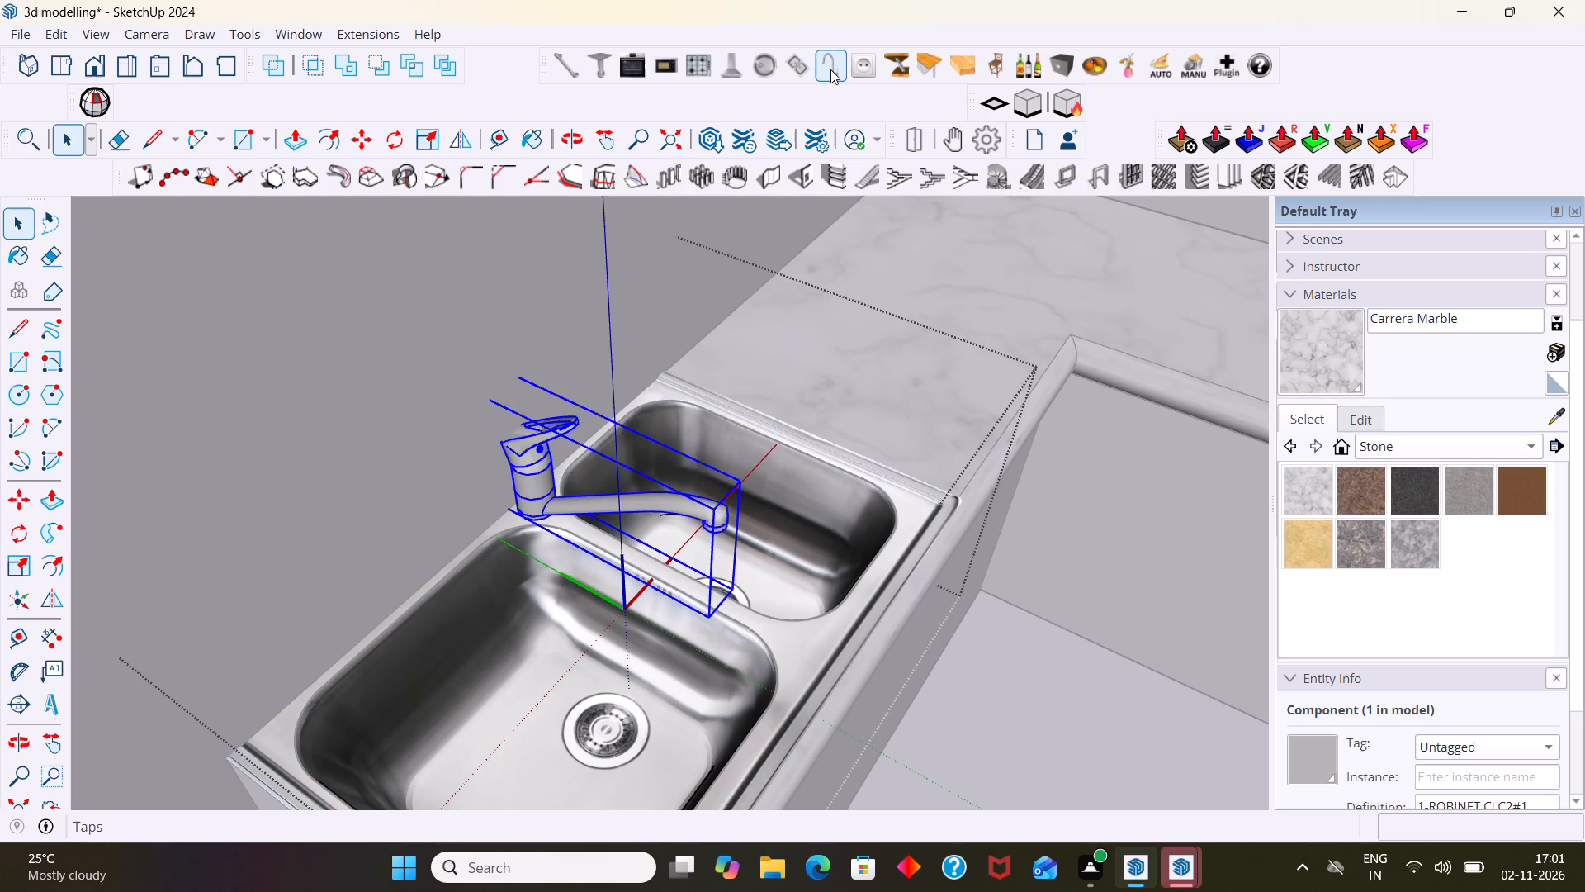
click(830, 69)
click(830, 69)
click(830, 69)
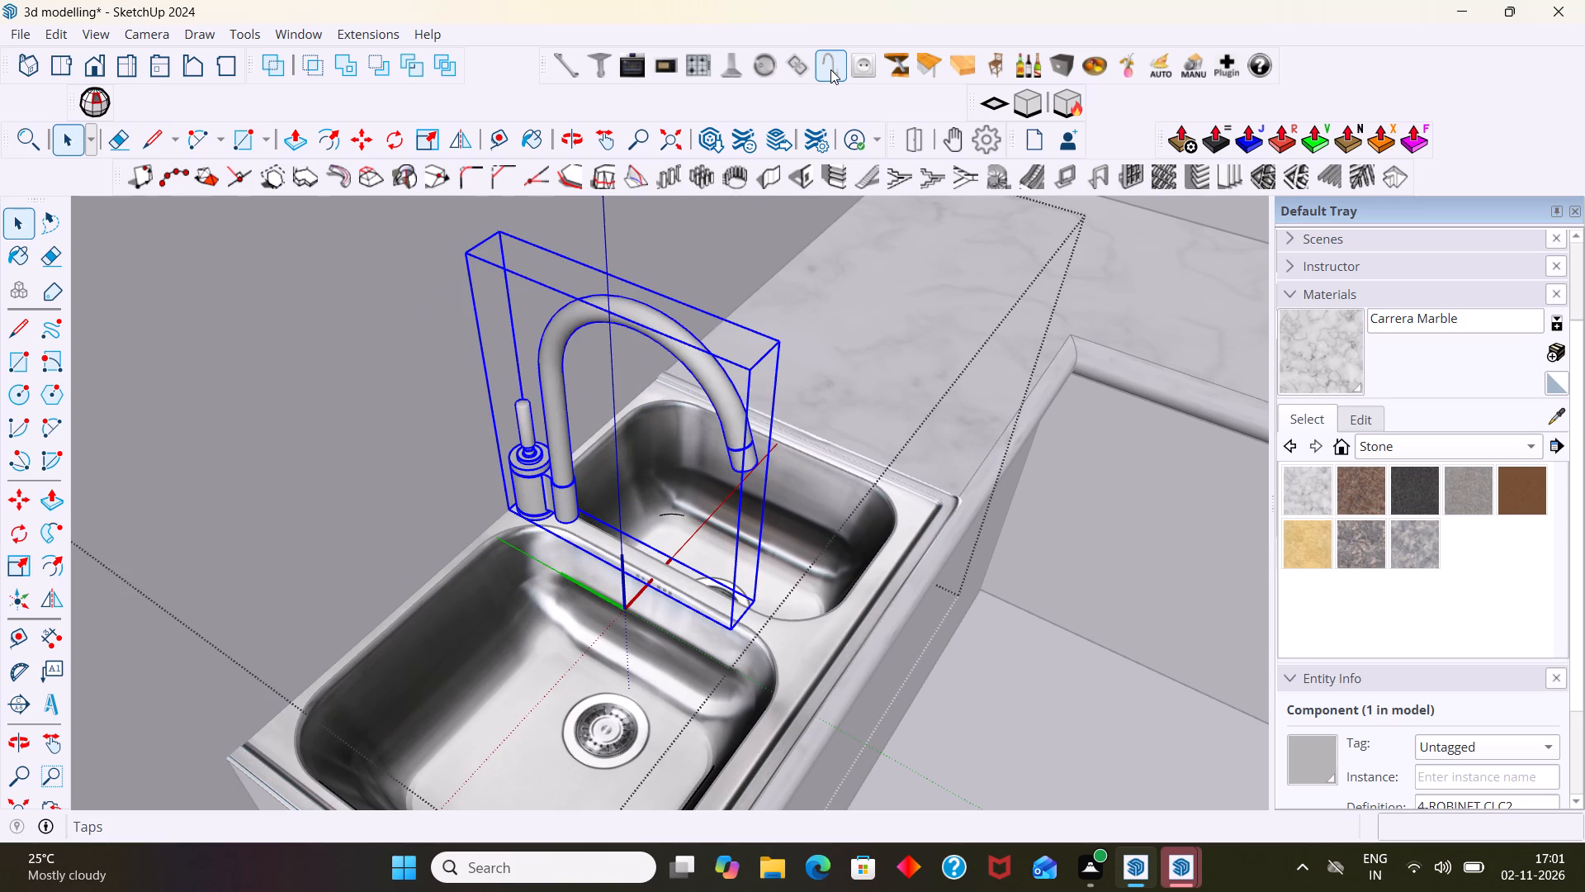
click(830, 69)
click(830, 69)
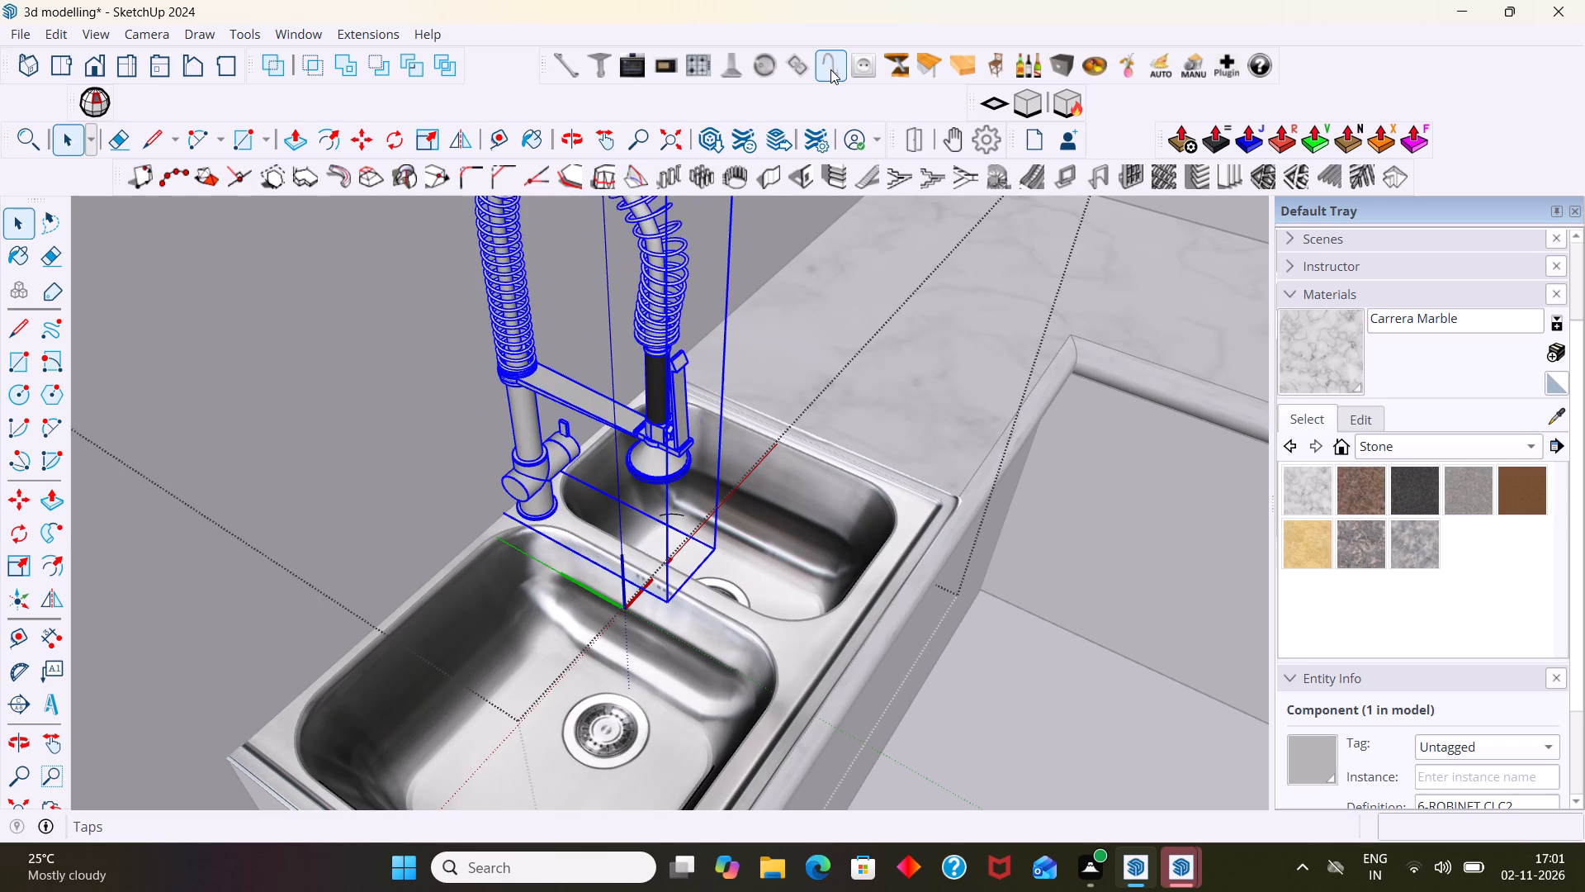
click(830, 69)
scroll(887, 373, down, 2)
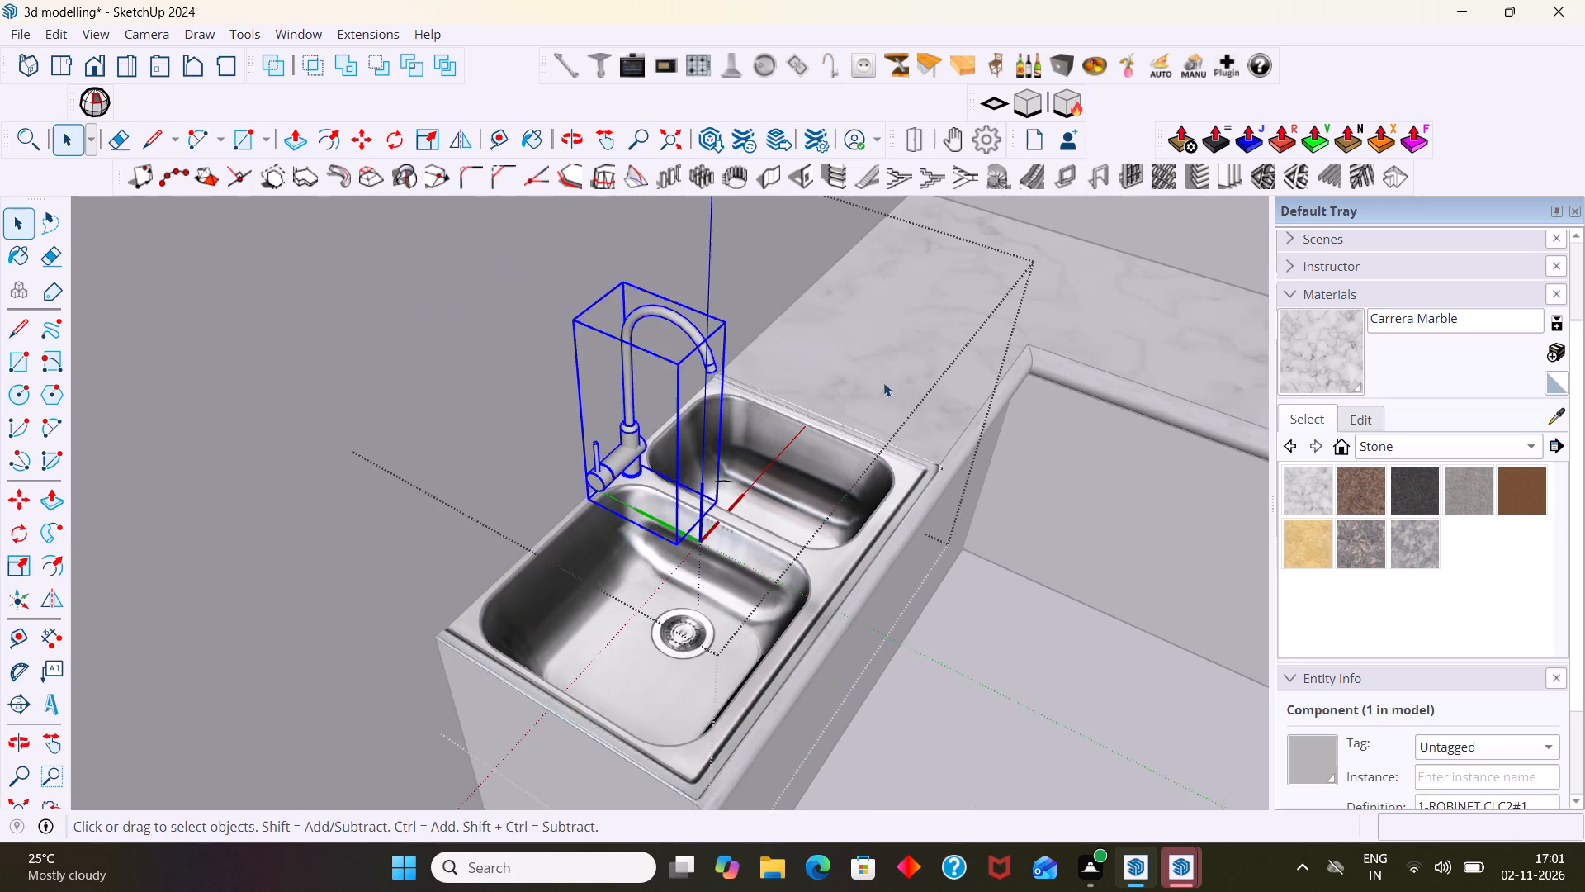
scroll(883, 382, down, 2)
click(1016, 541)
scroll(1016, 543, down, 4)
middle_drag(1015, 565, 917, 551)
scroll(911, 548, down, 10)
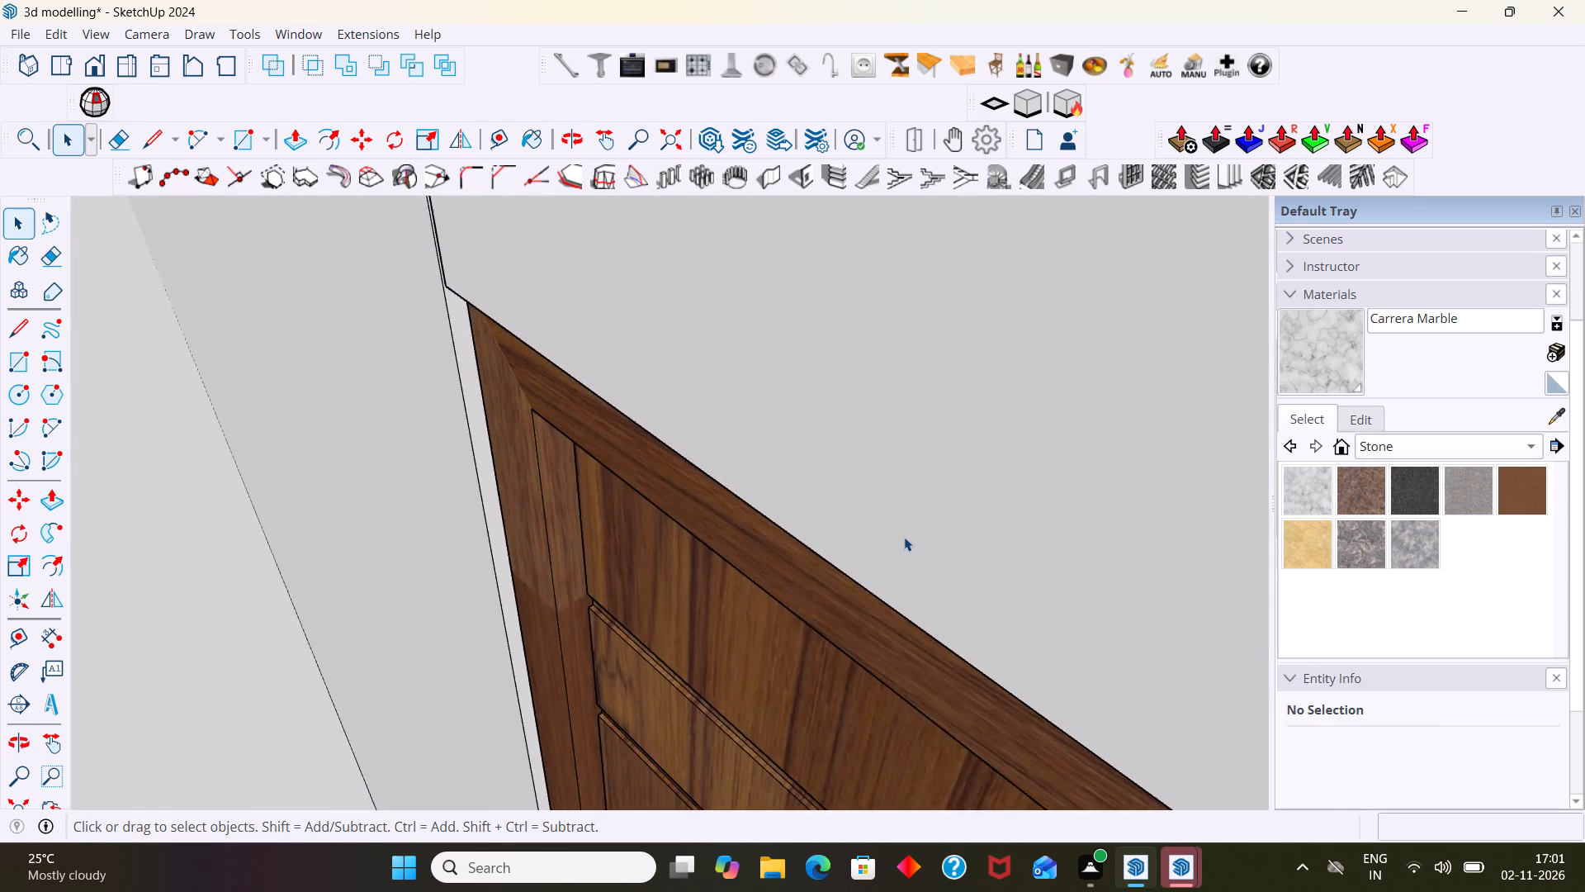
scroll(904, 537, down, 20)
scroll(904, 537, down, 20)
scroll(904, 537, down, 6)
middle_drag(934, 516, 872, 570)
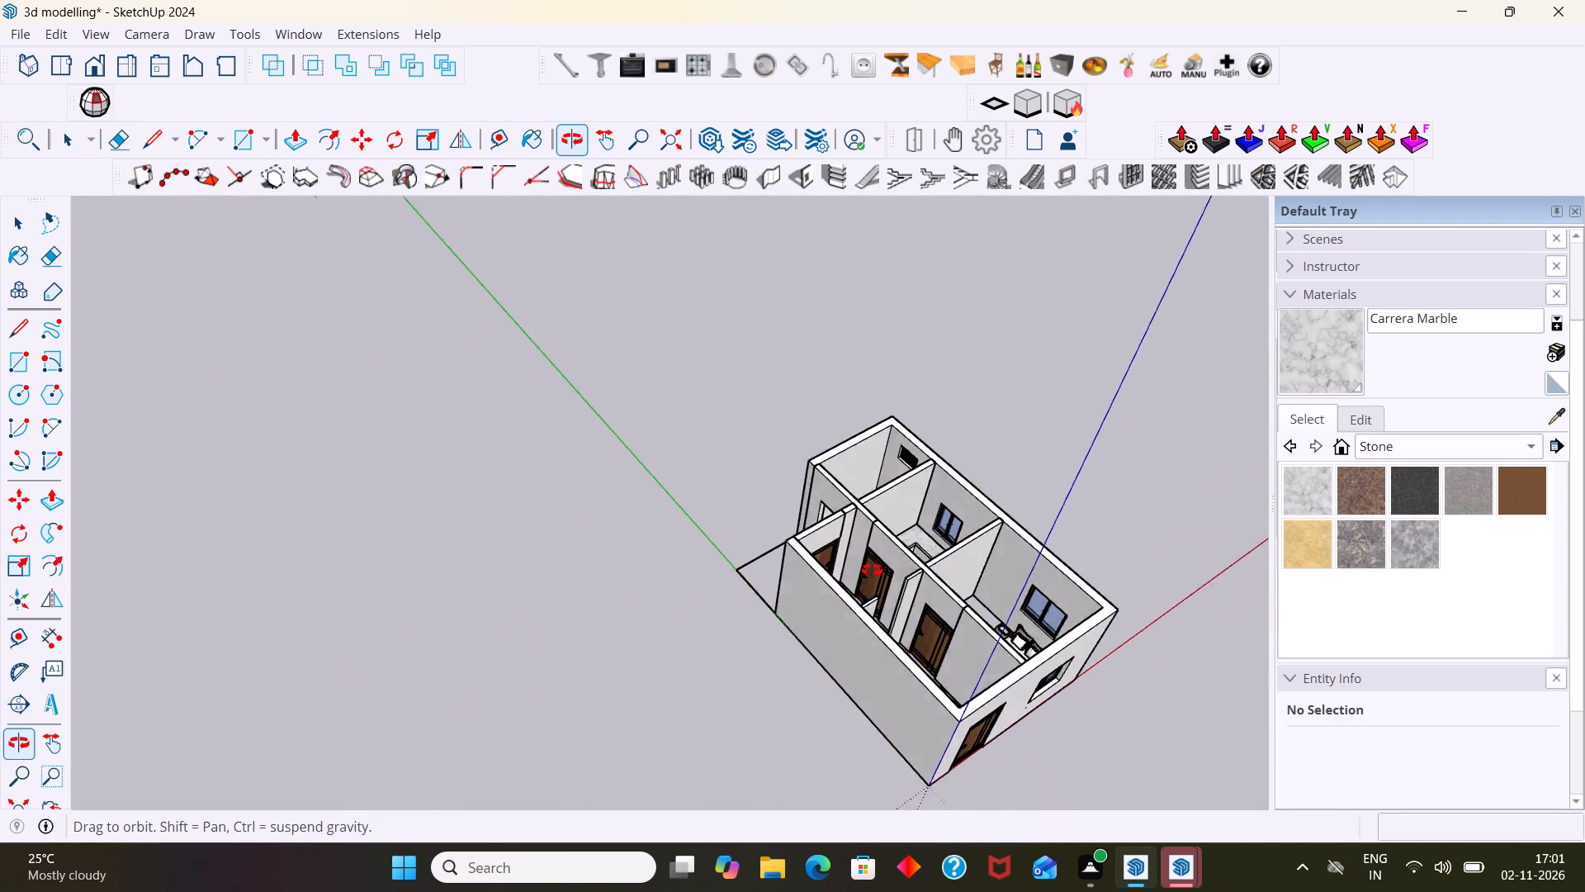
Examine the double-bowl sink and tap fitted in the kitchen's marble counter.
middle_drag(872, 570, 863, 586)
shift+middle_drag(878, 595, 756, 559)
scroll(796, 518, up, 10)
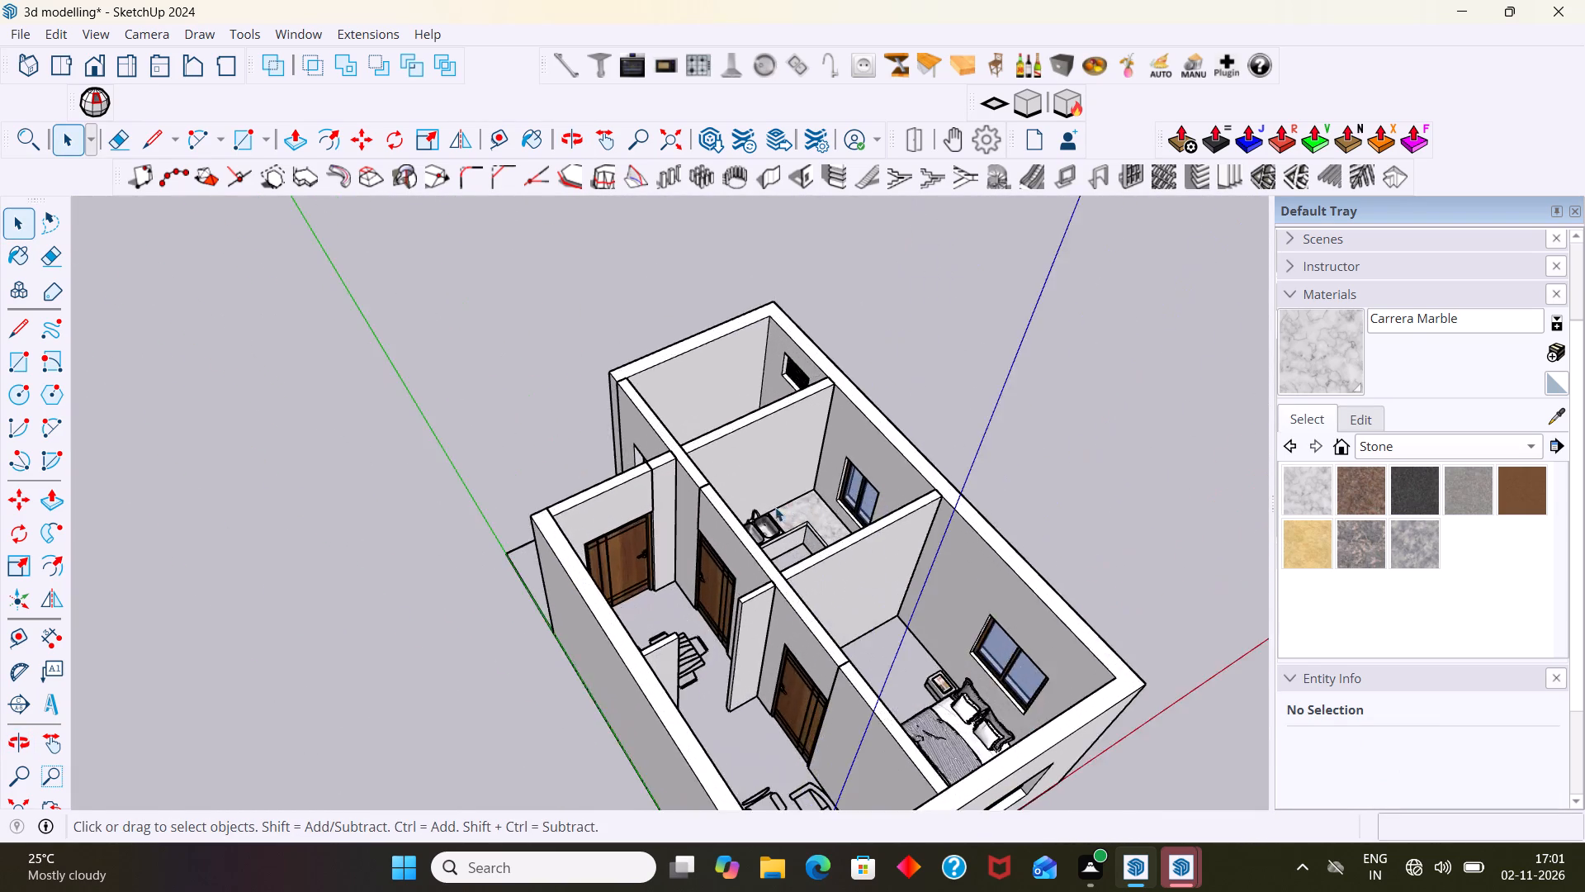
scroll(775, 507, up, 12)
middle_drag(724, 545, 791, 577)
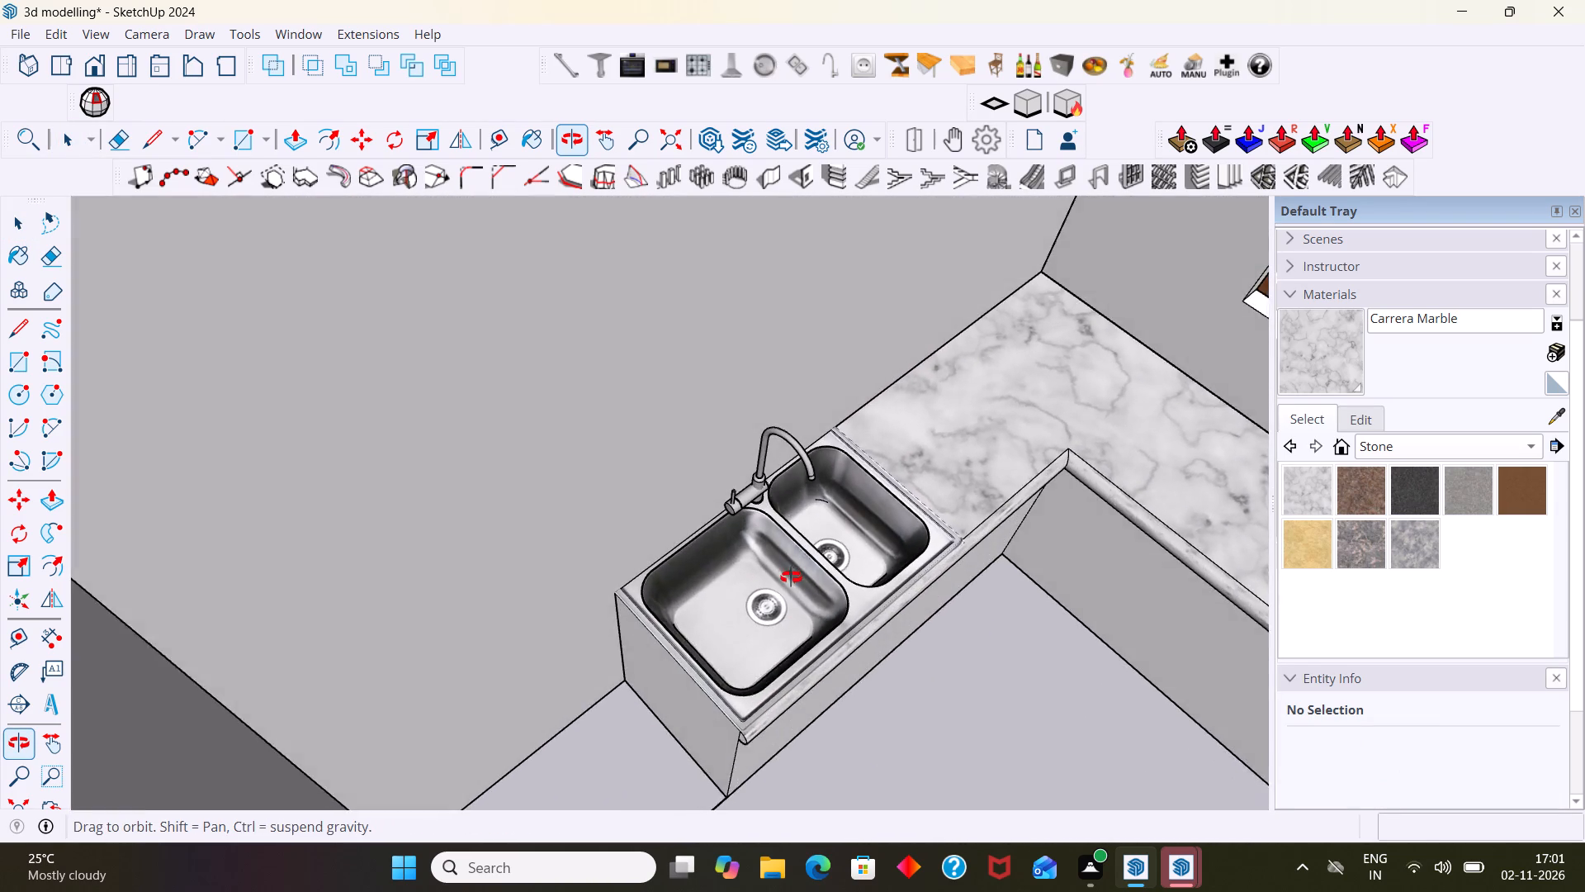
middle_drag(791, 577, 783, 566)
scroll(784, 563, down, 7)
middle_drag(806, 557, 724, 537)
scroll(736, 550, down, 4)
middle_drag(774, 587, 669, 563)
scroll(657, 578, down, 4)
shift+middle_drag(700, 585, 570, 503)
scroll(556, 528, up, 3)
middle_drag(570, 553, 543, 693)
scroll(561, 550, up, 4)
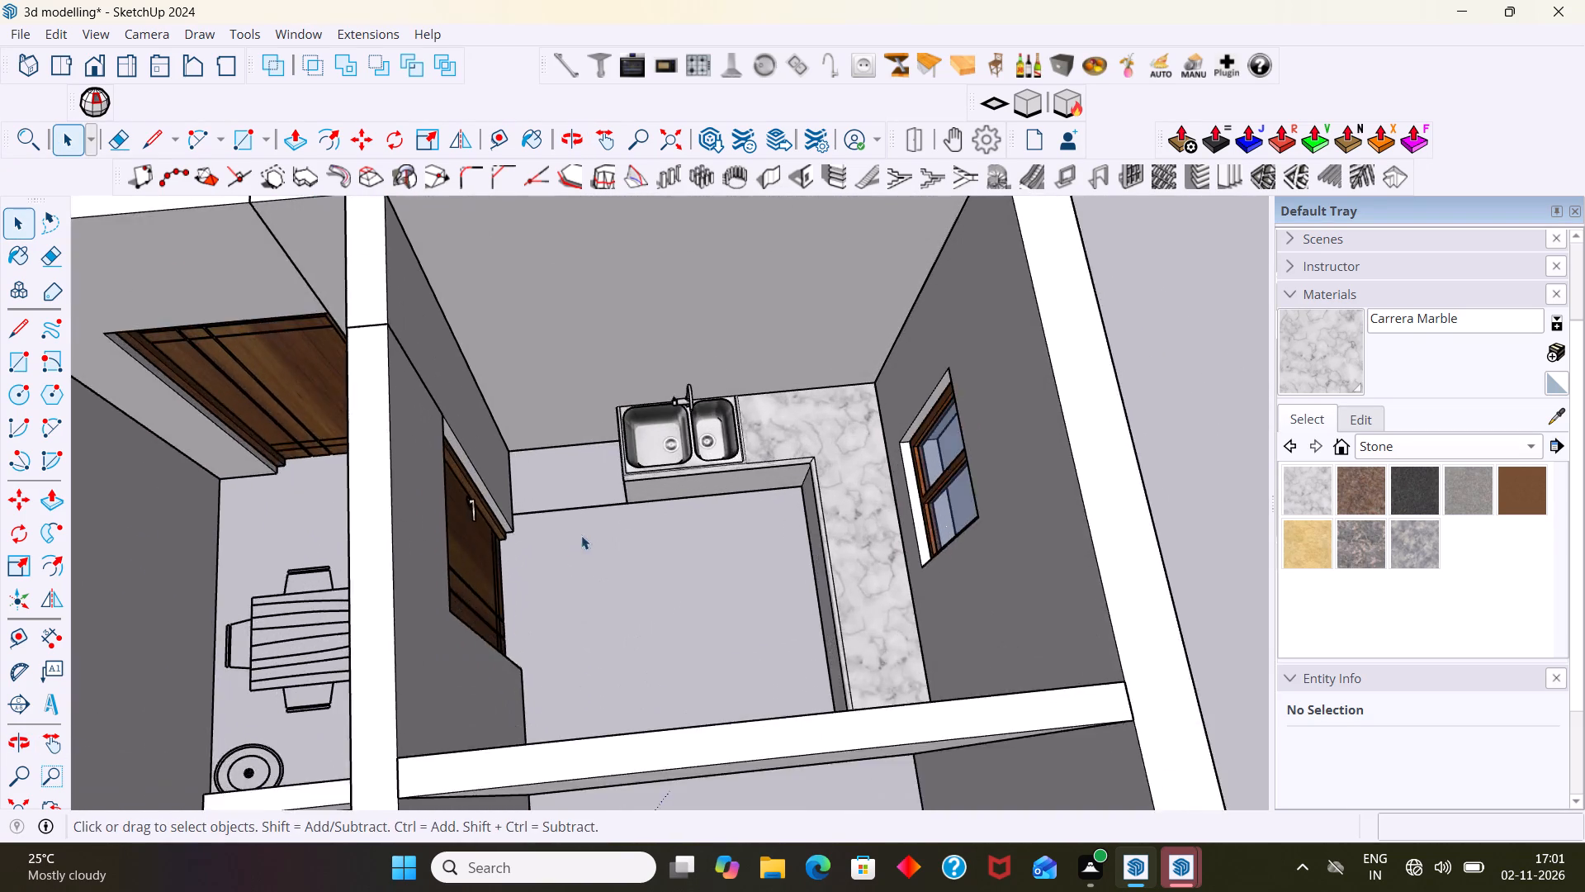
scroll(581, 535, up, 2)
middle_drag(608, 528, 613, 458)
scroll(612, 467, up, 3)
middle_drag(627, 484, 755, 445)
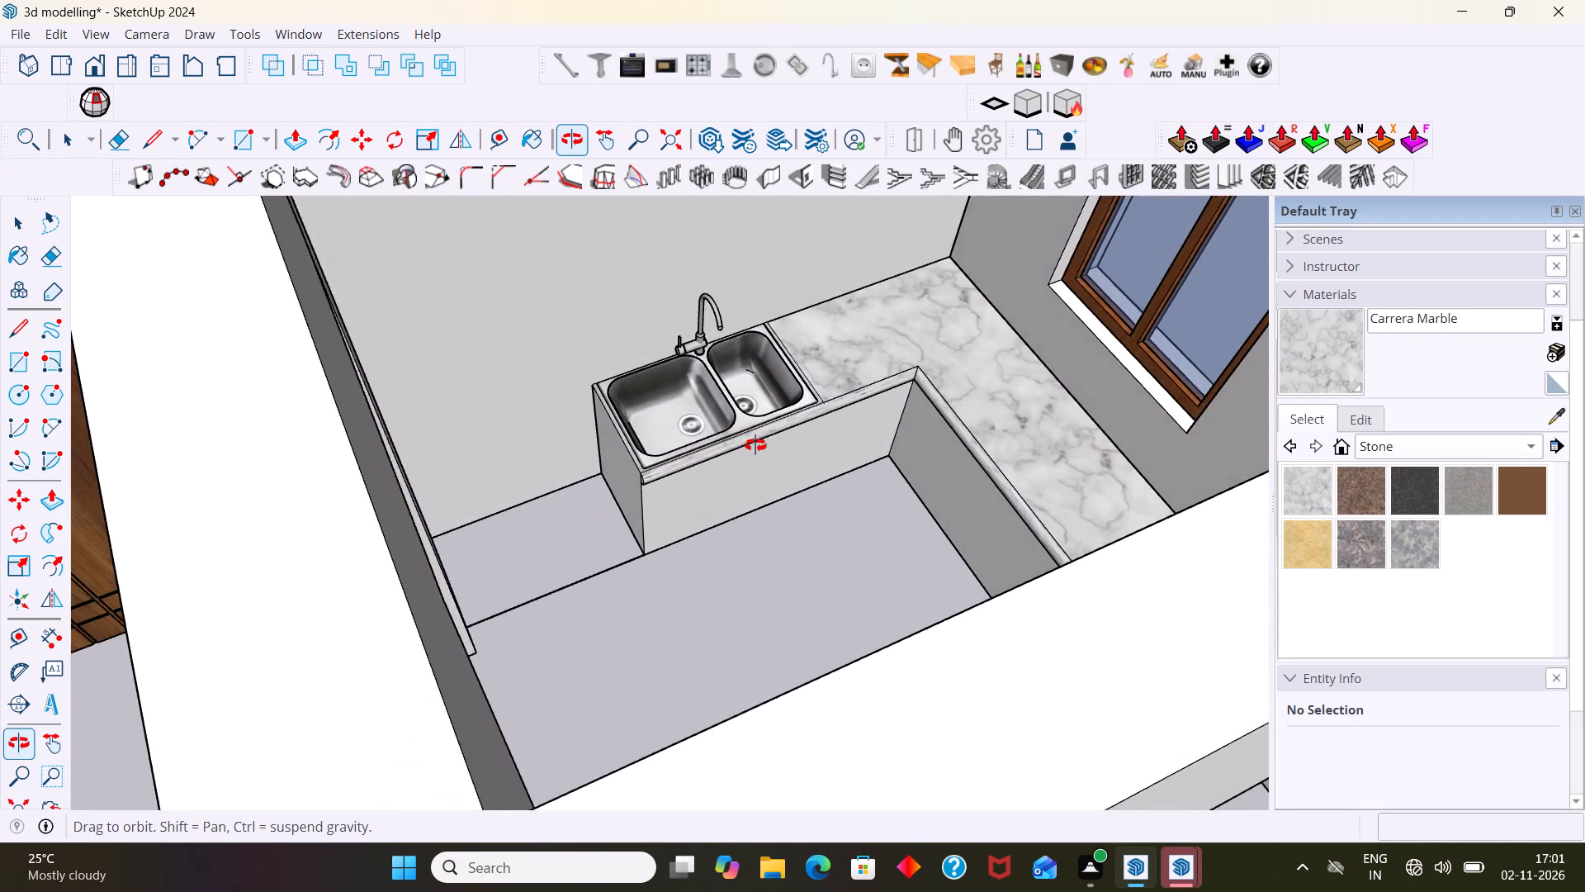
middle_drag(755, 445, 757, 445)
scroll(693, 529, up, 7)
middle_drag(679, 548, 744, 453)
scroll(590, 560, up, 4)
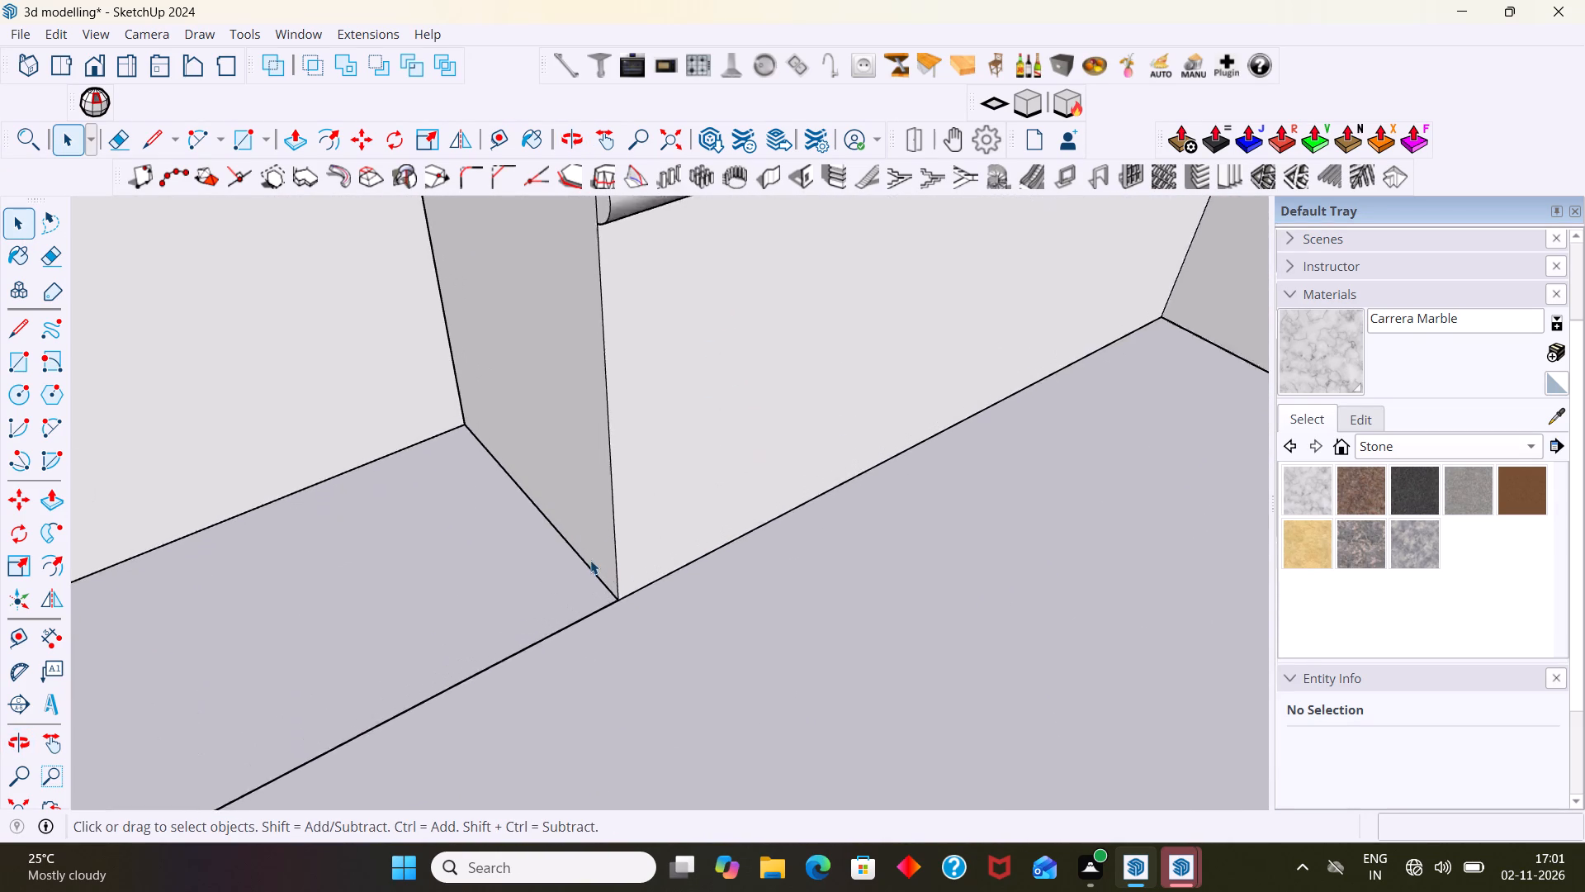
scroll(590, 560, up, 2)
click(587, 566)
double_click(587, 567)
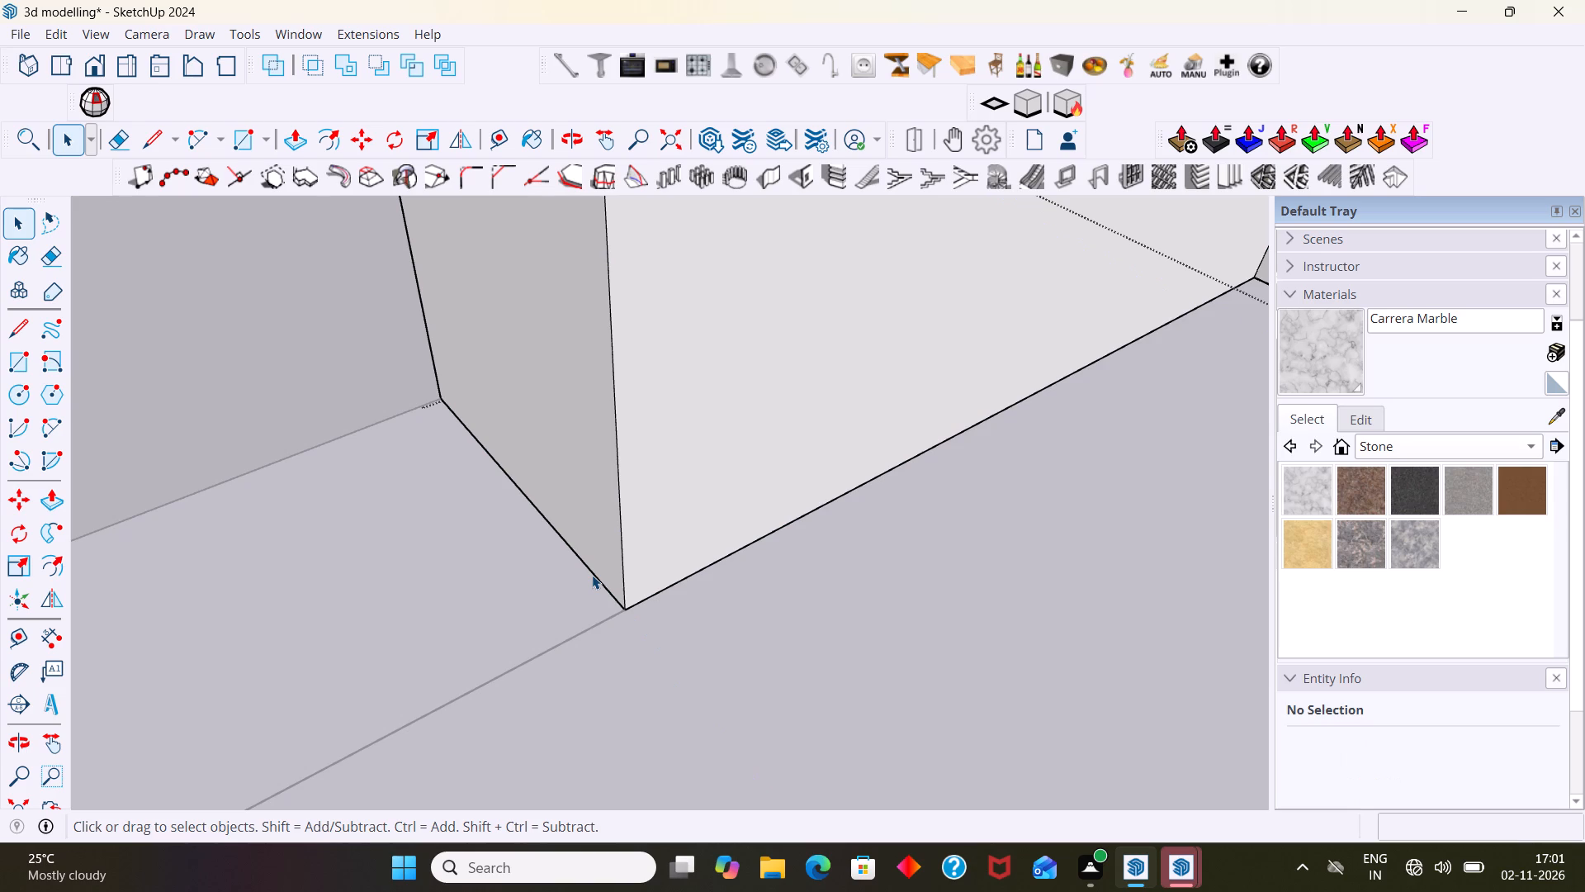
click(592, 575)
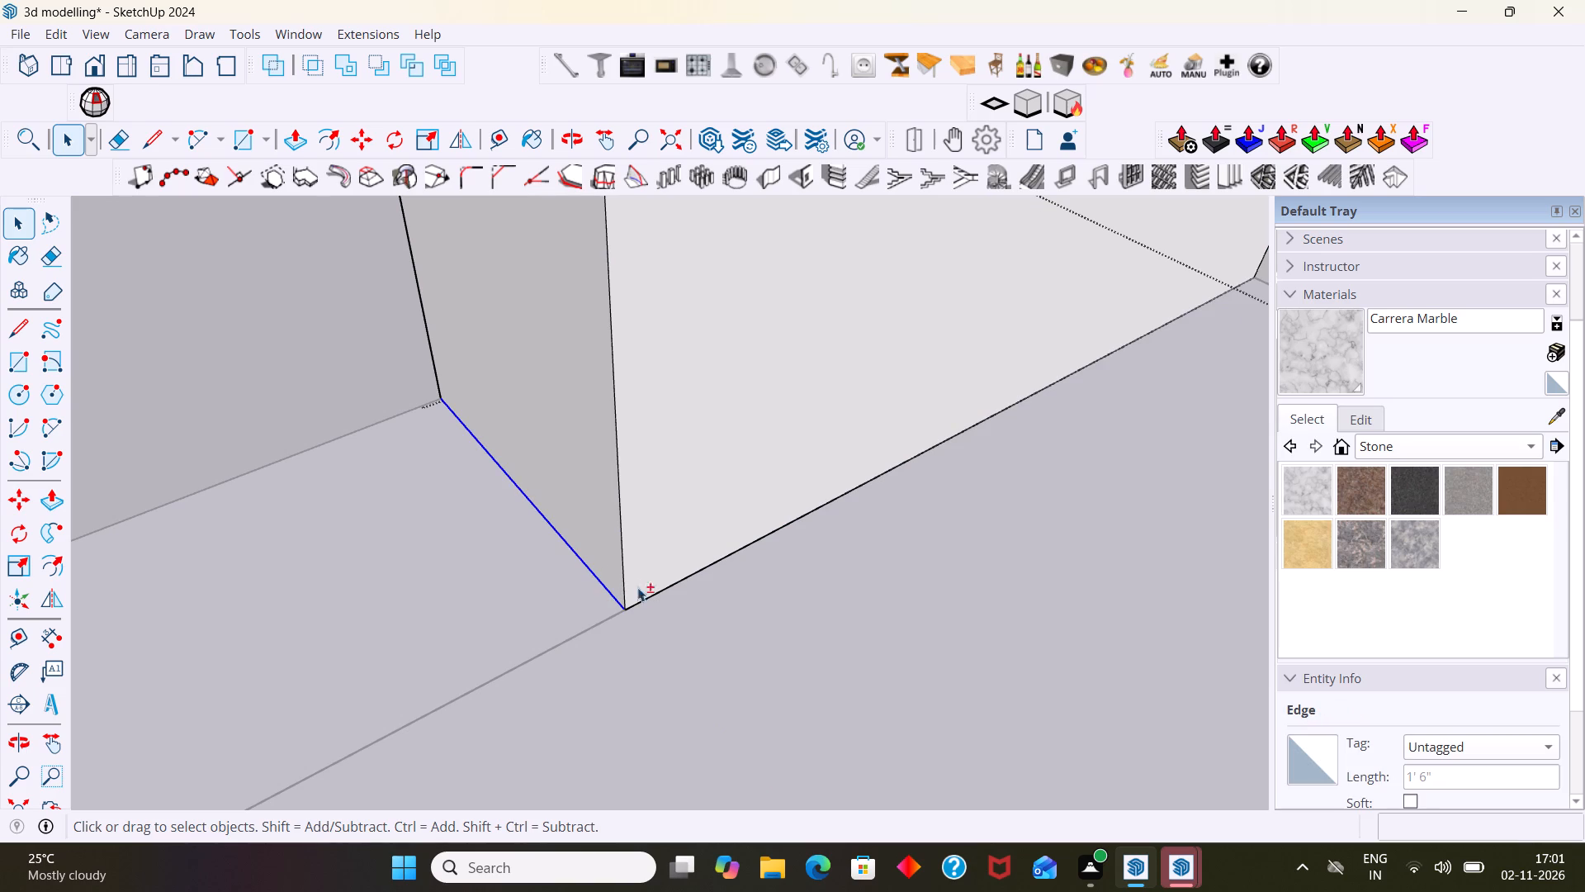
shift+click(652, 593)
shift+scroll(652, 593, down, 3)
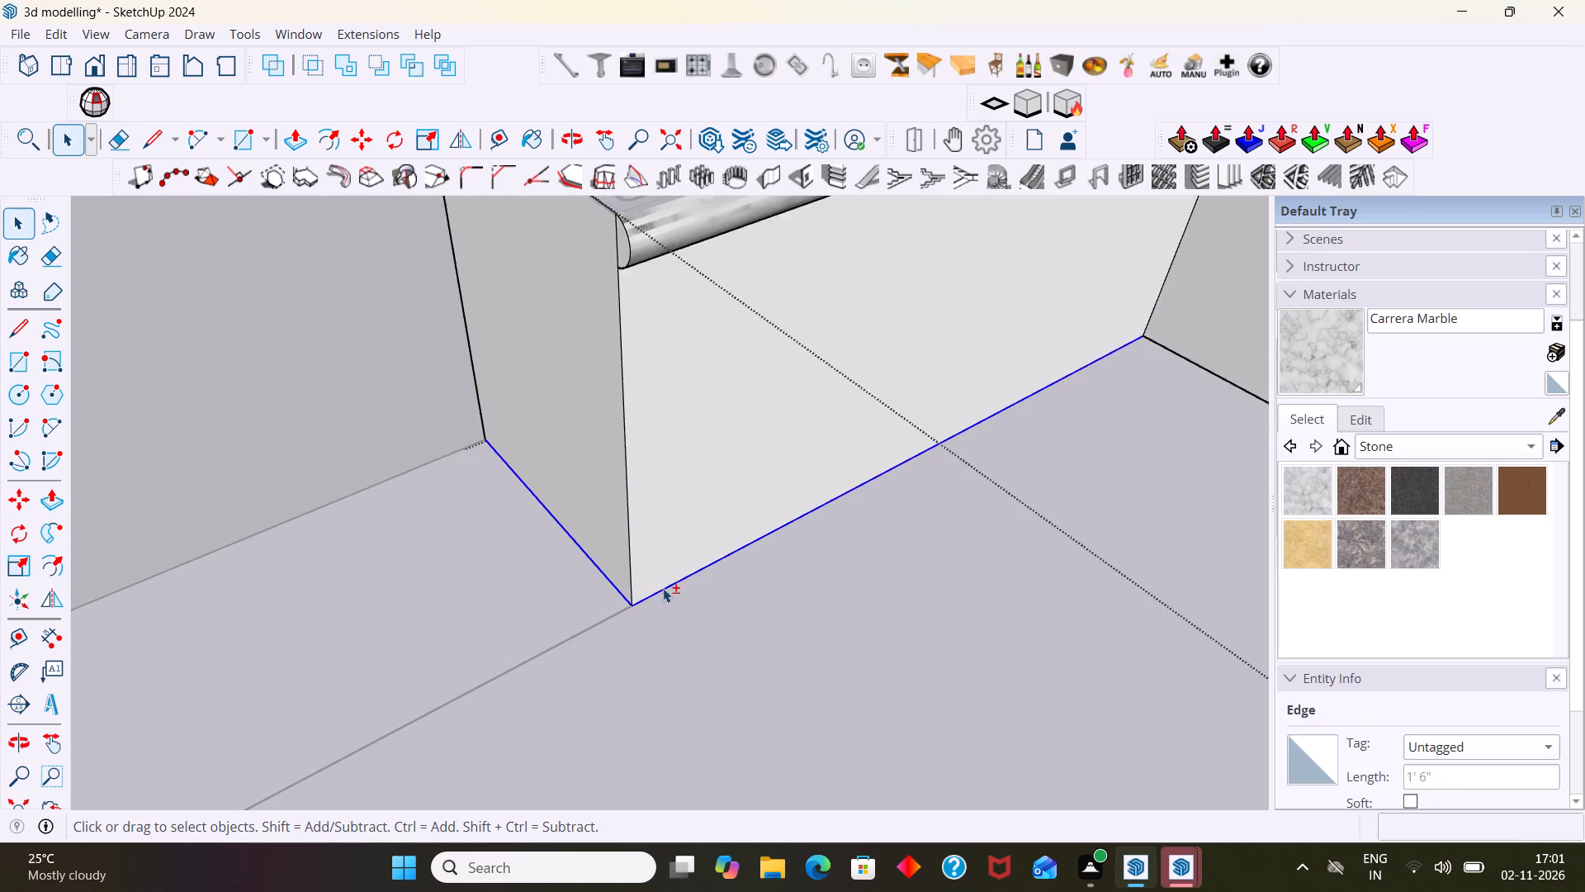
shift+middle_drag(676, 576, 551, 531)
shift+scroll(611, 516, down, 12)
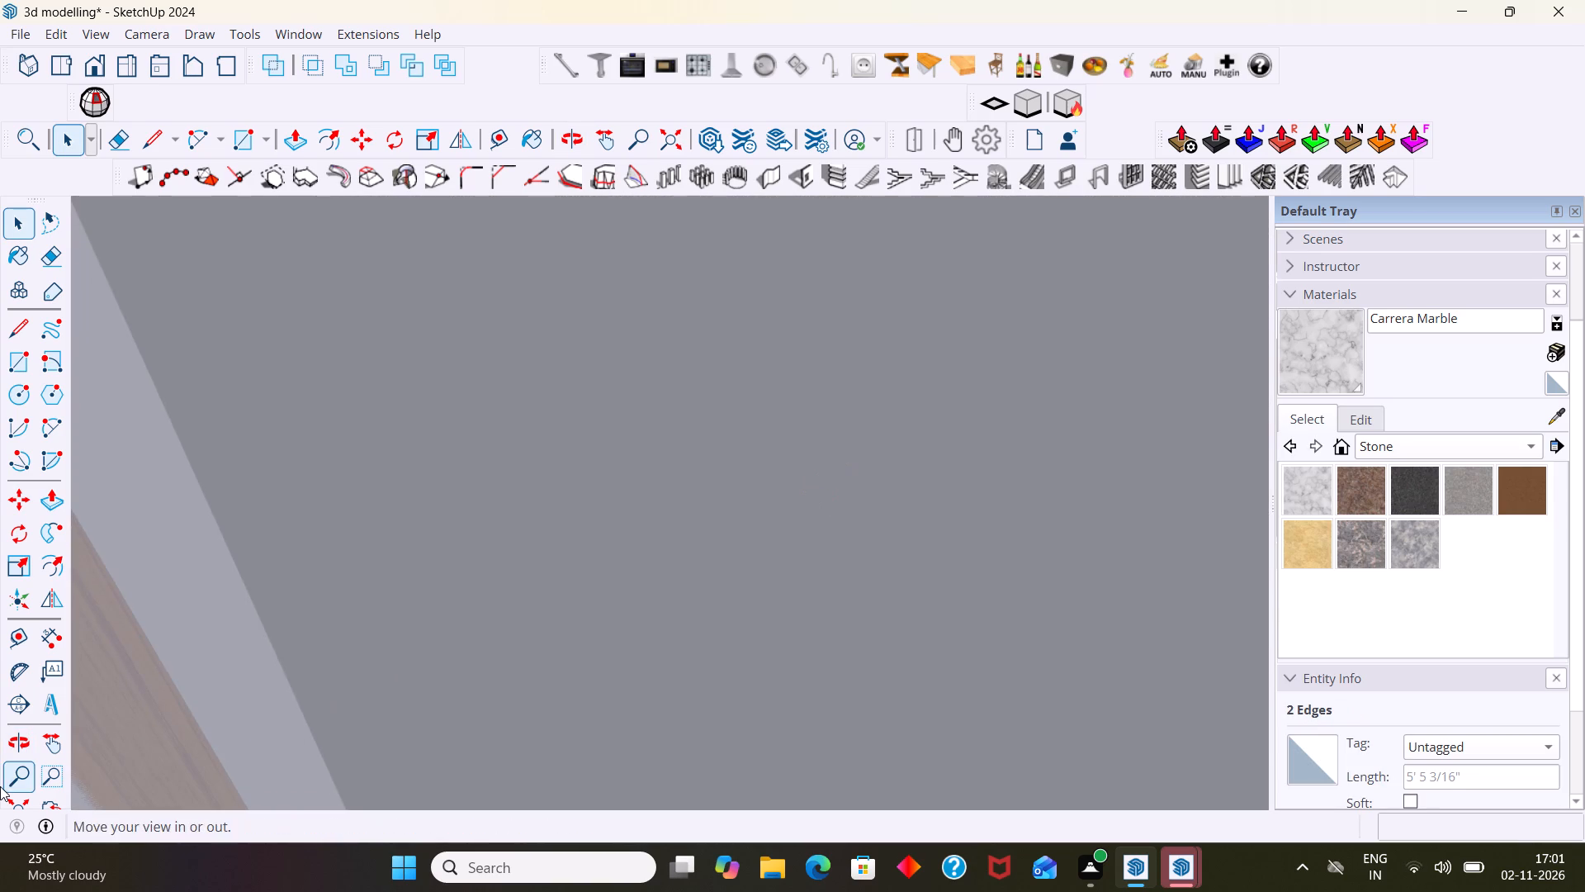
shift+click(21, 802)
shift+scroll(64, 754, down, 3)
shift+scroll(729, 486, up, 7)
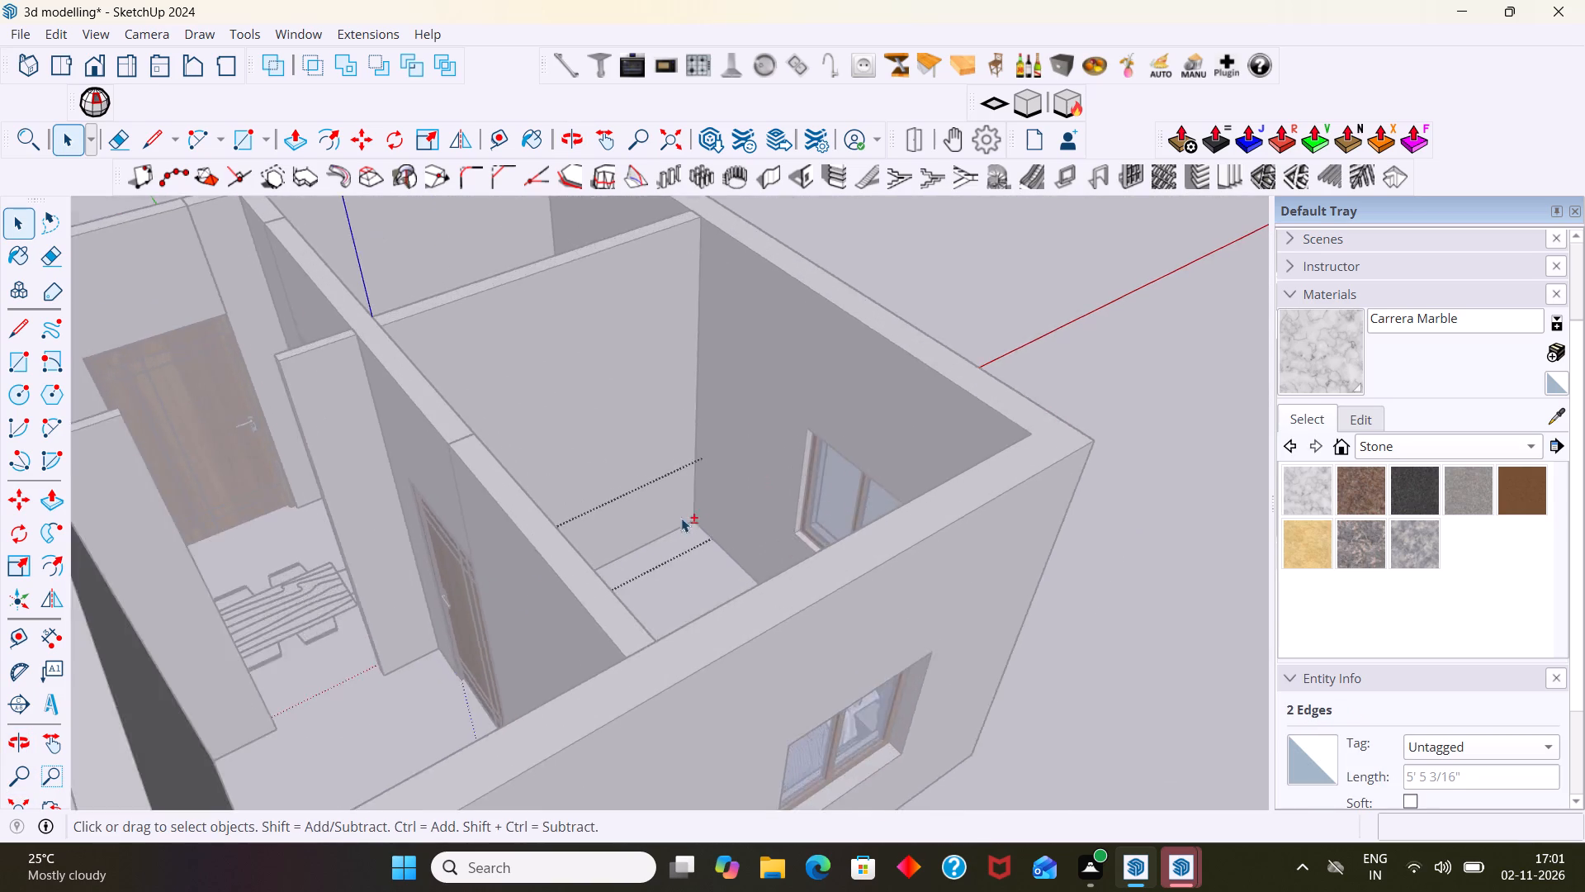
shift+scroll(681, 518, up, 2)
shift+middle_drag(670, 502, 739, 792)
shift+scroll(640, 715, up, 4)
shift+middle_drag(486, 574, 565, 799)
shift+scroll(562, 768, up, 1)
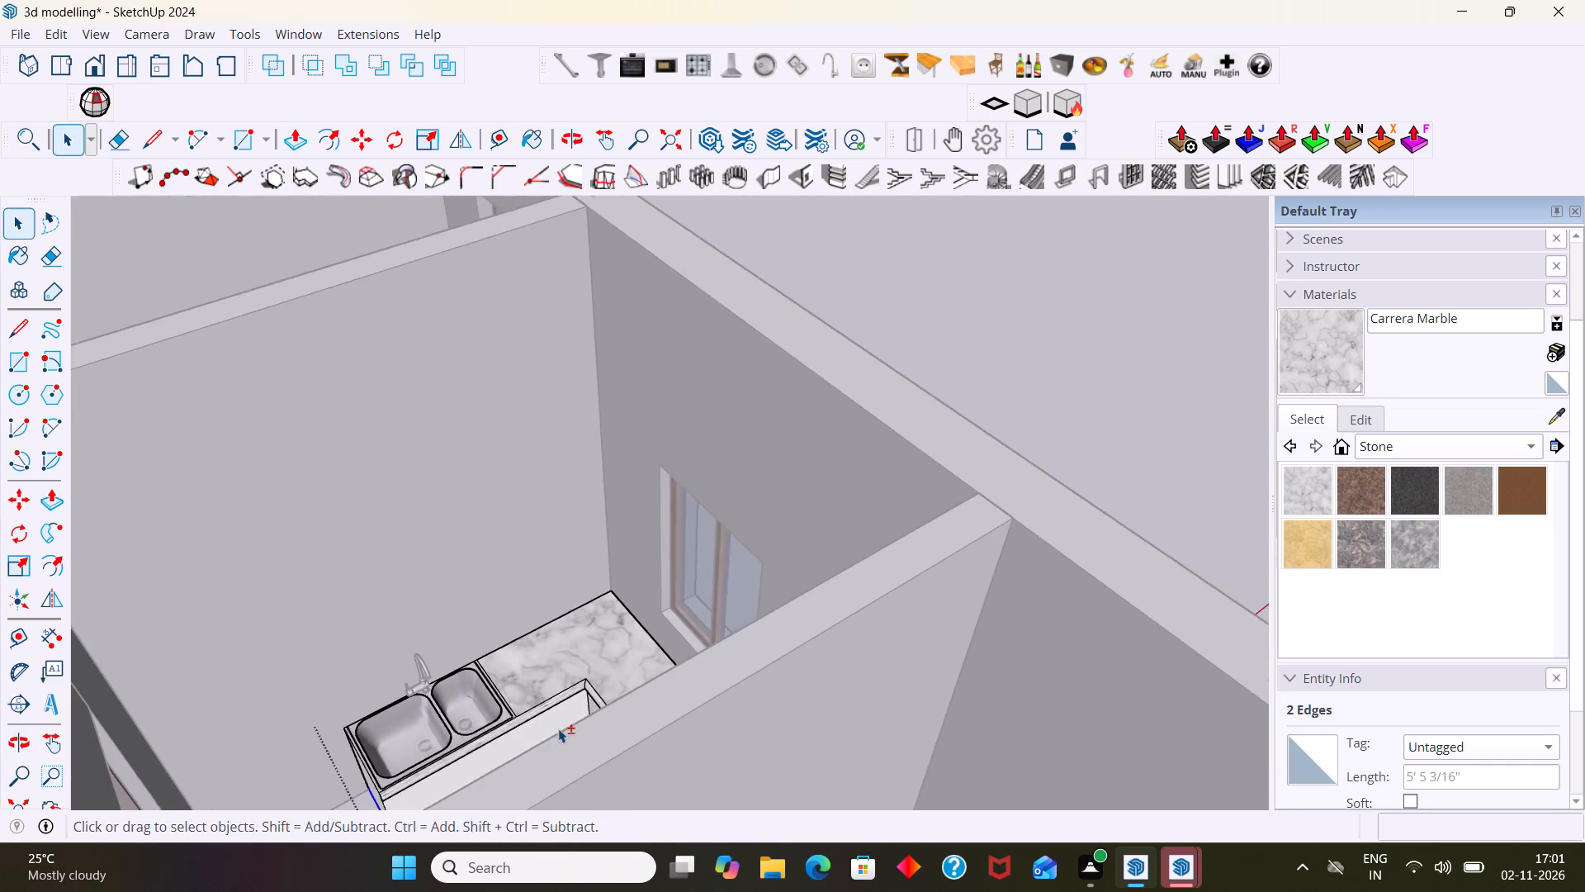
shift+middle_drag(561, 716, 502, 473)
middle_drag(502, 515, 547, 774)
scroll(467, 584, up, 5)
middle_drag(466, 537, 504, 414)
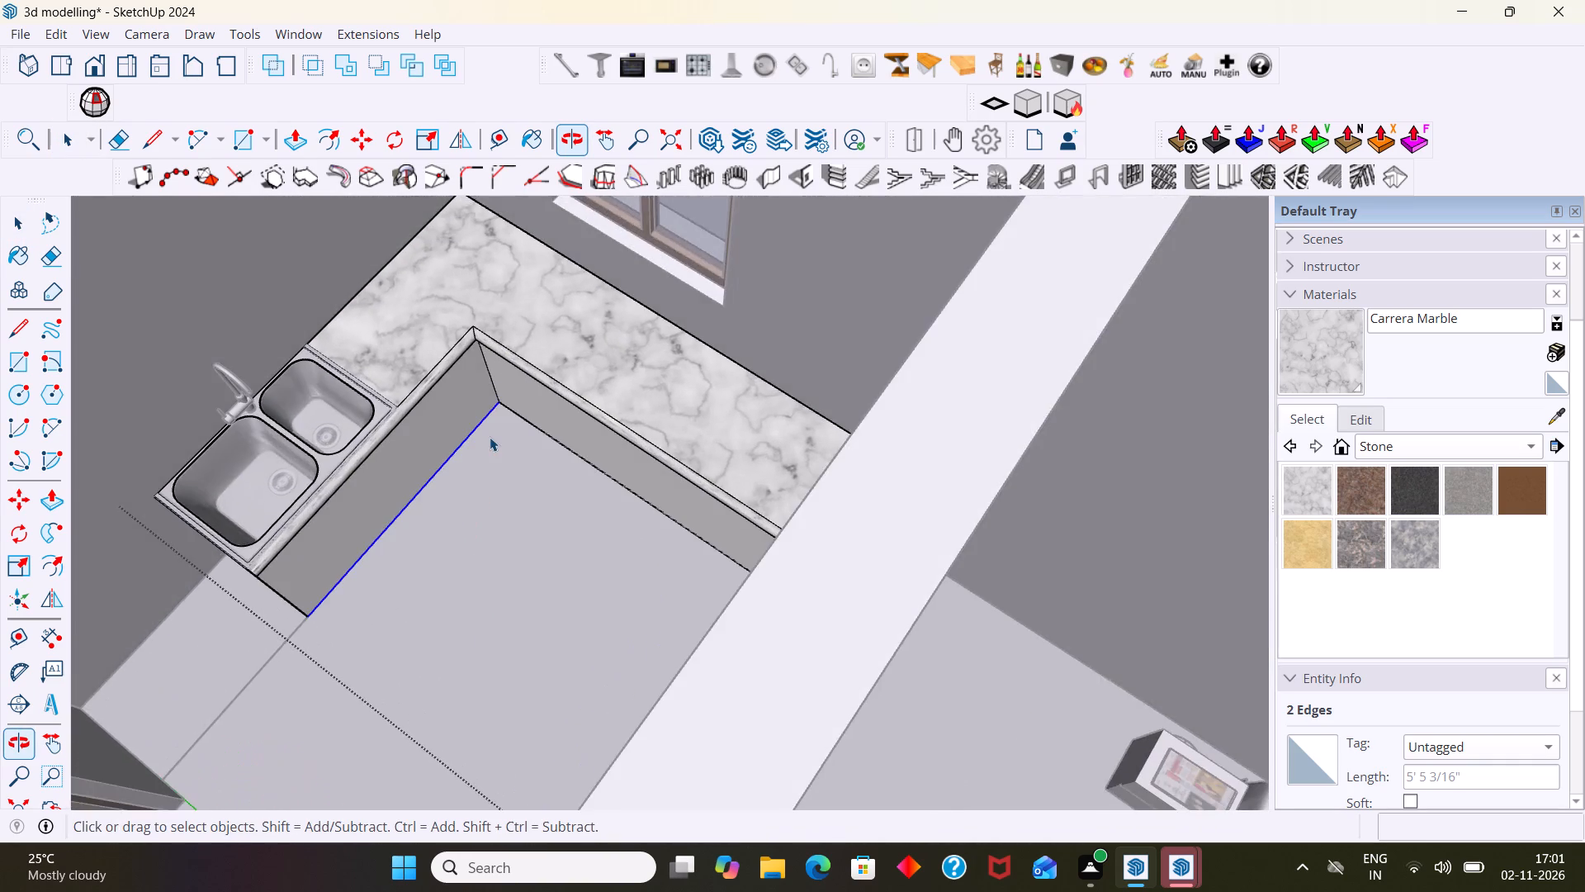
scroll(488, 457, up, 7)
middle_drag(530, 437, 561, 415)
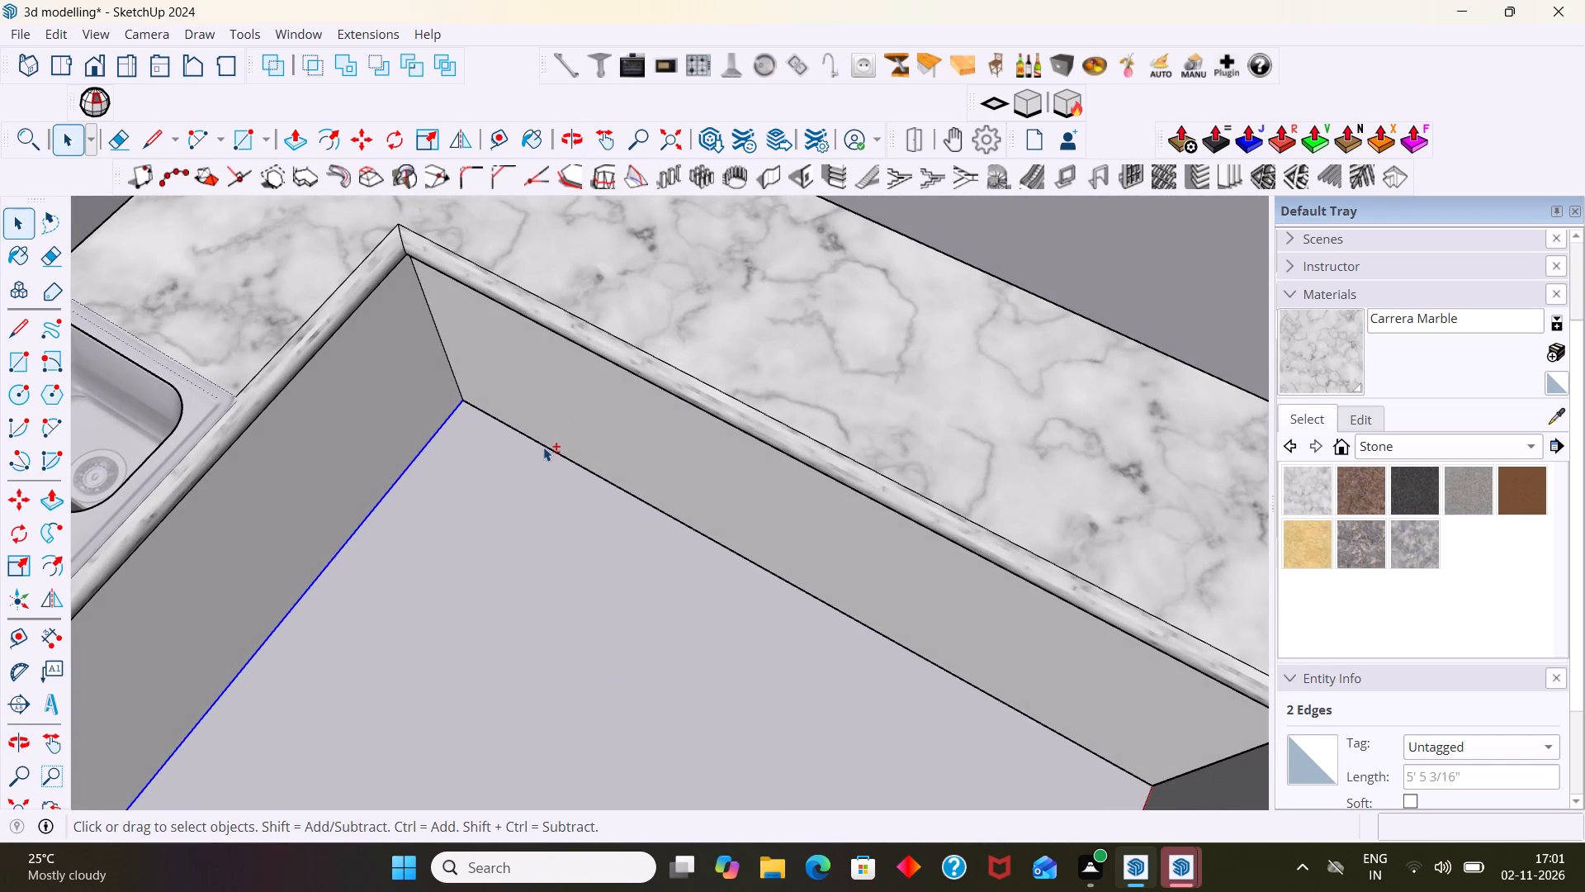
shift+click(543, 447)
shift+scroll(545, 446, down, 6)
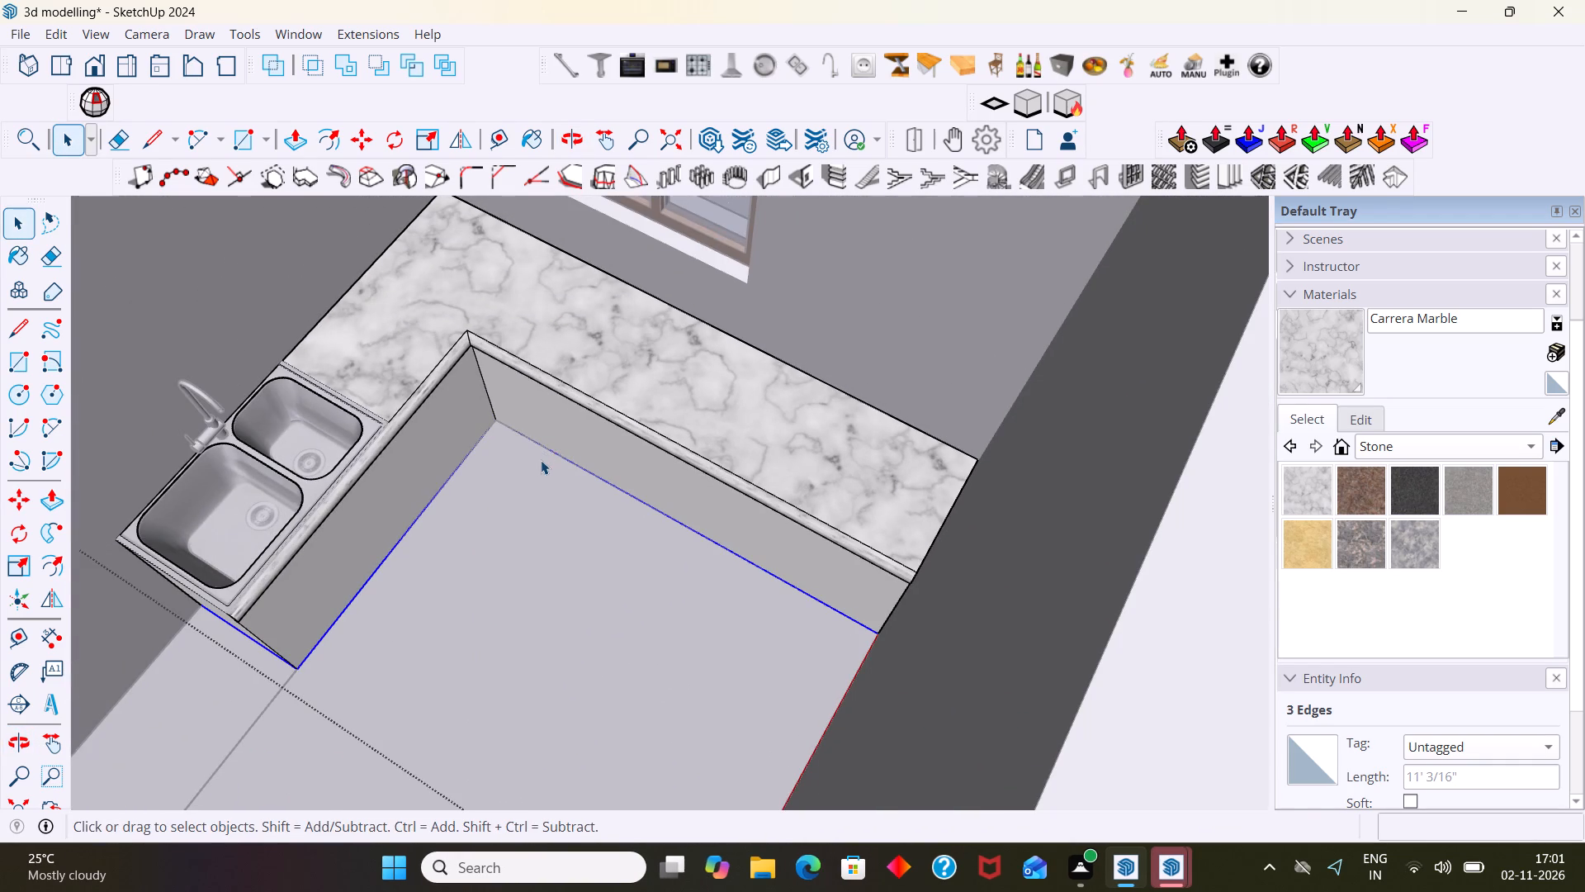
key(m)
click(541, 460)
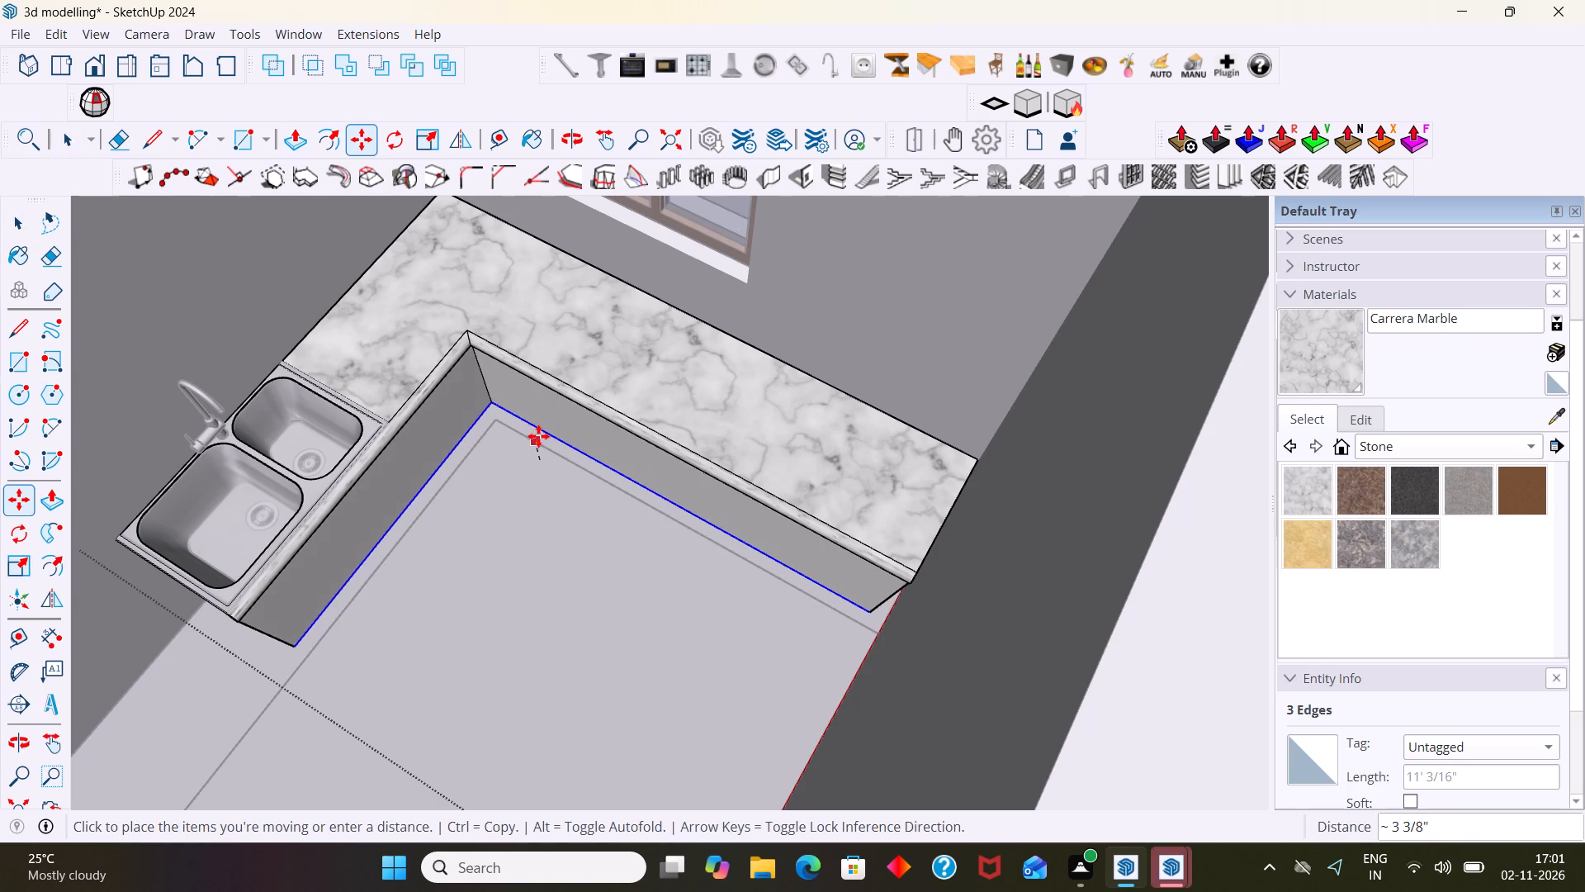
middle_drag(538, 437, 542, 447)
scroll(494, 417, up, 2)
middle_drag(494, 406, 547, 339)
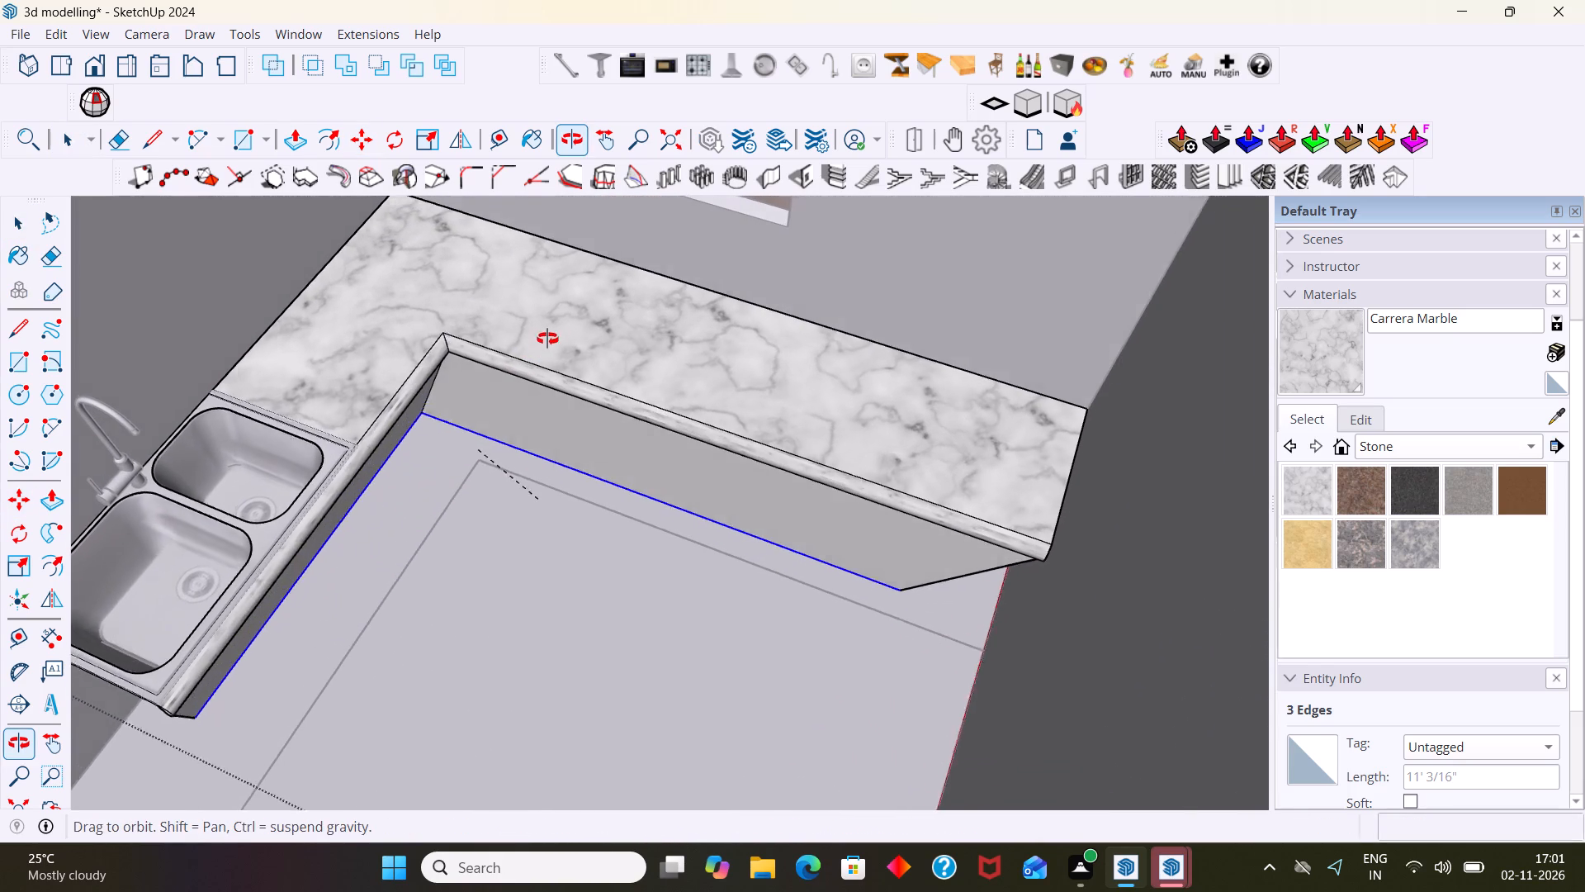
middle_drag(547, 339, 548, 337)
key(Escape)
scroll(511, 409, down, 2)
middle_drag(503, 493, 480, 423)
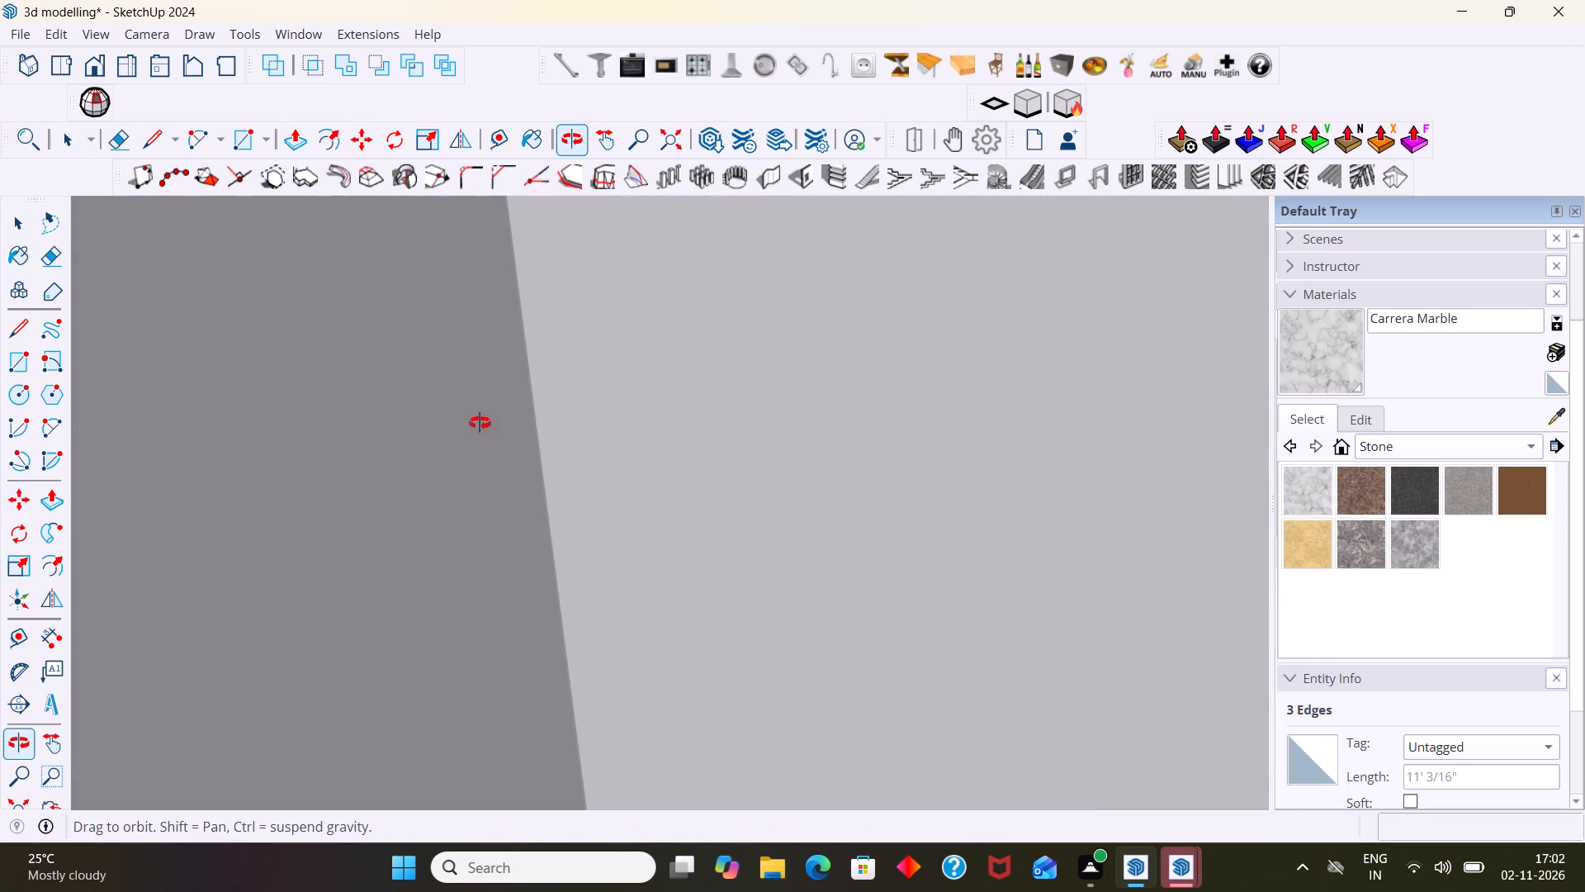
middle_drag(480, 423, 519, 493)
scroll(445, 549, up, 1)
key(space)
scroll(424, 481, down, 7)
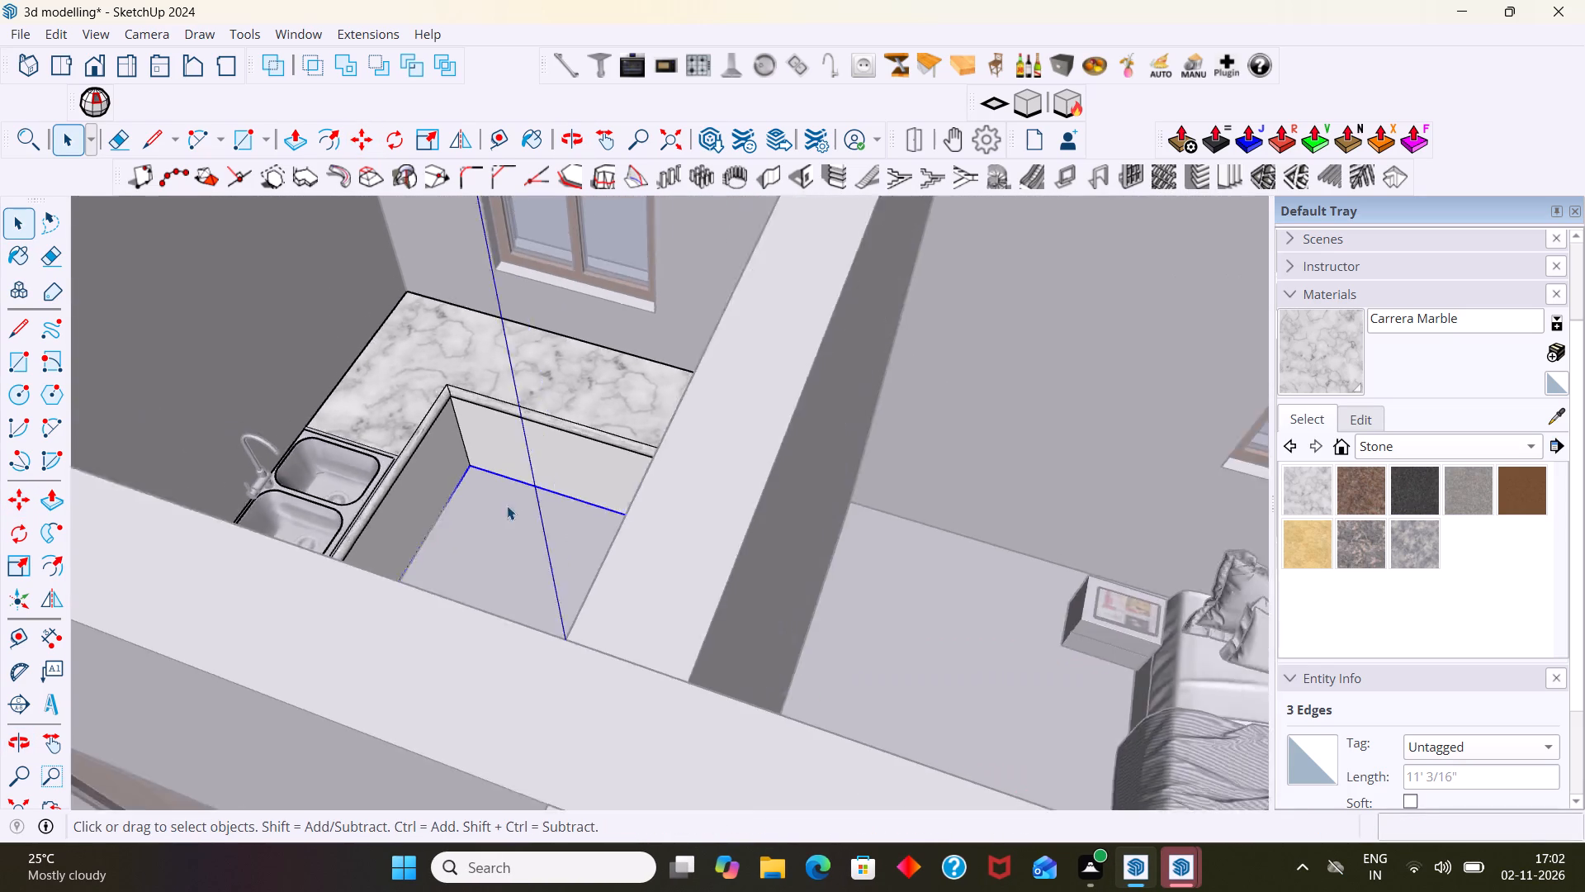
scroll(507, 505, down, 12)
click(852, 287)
Isolate the kitchen counter group so that the rest of the house model is hidden.
scroll(497, 487, up, 1)
middle_drag(515, 491, 523, 709)
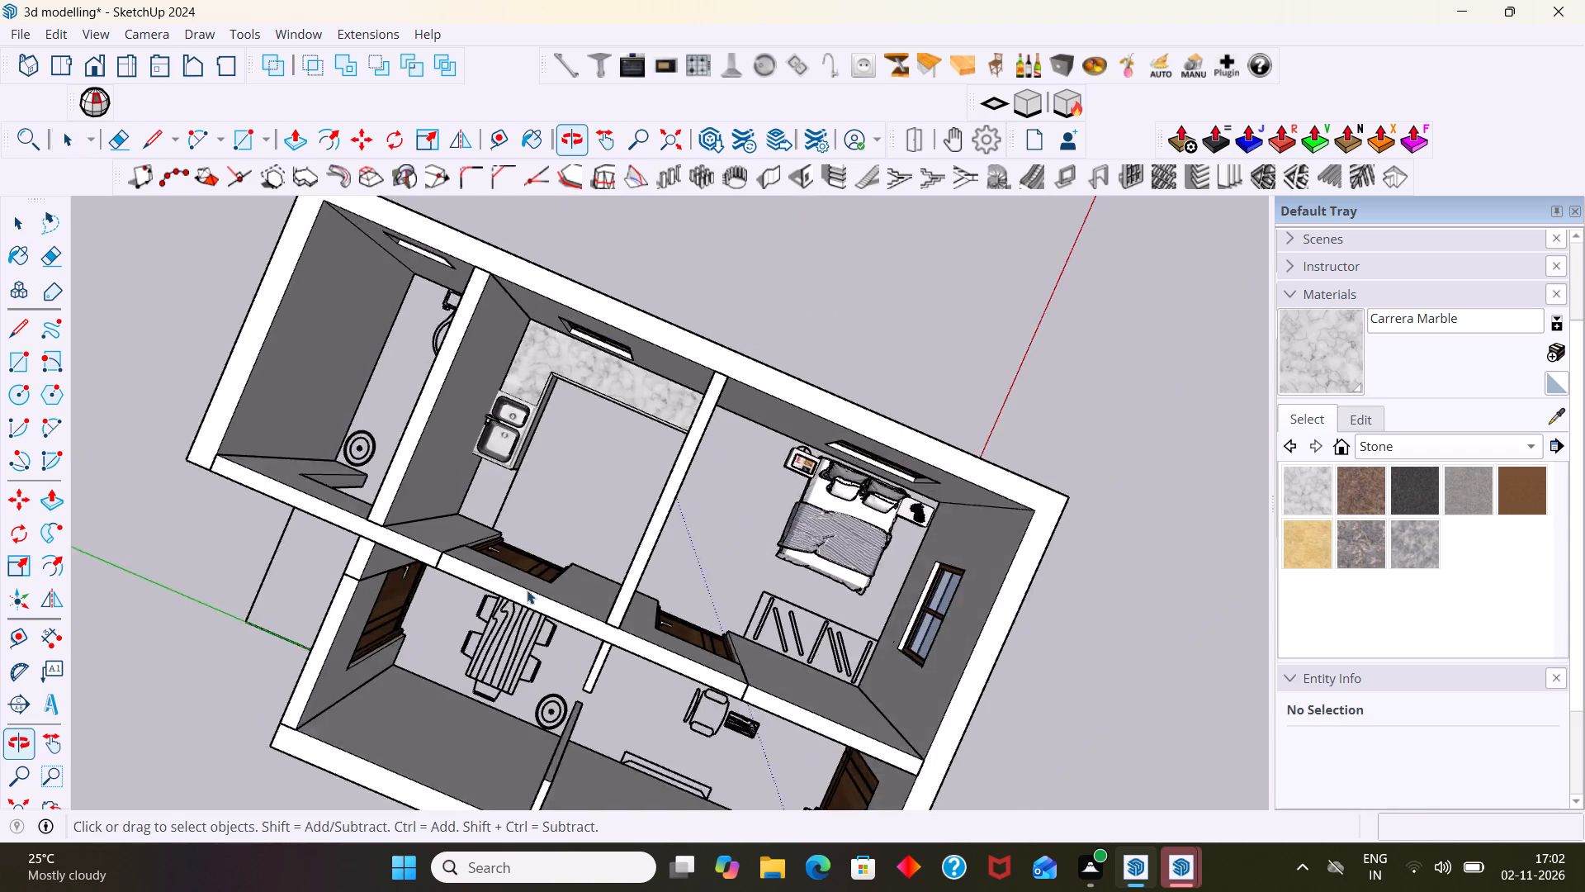
scroll(547, 542, up, 4)
click(526, 349)
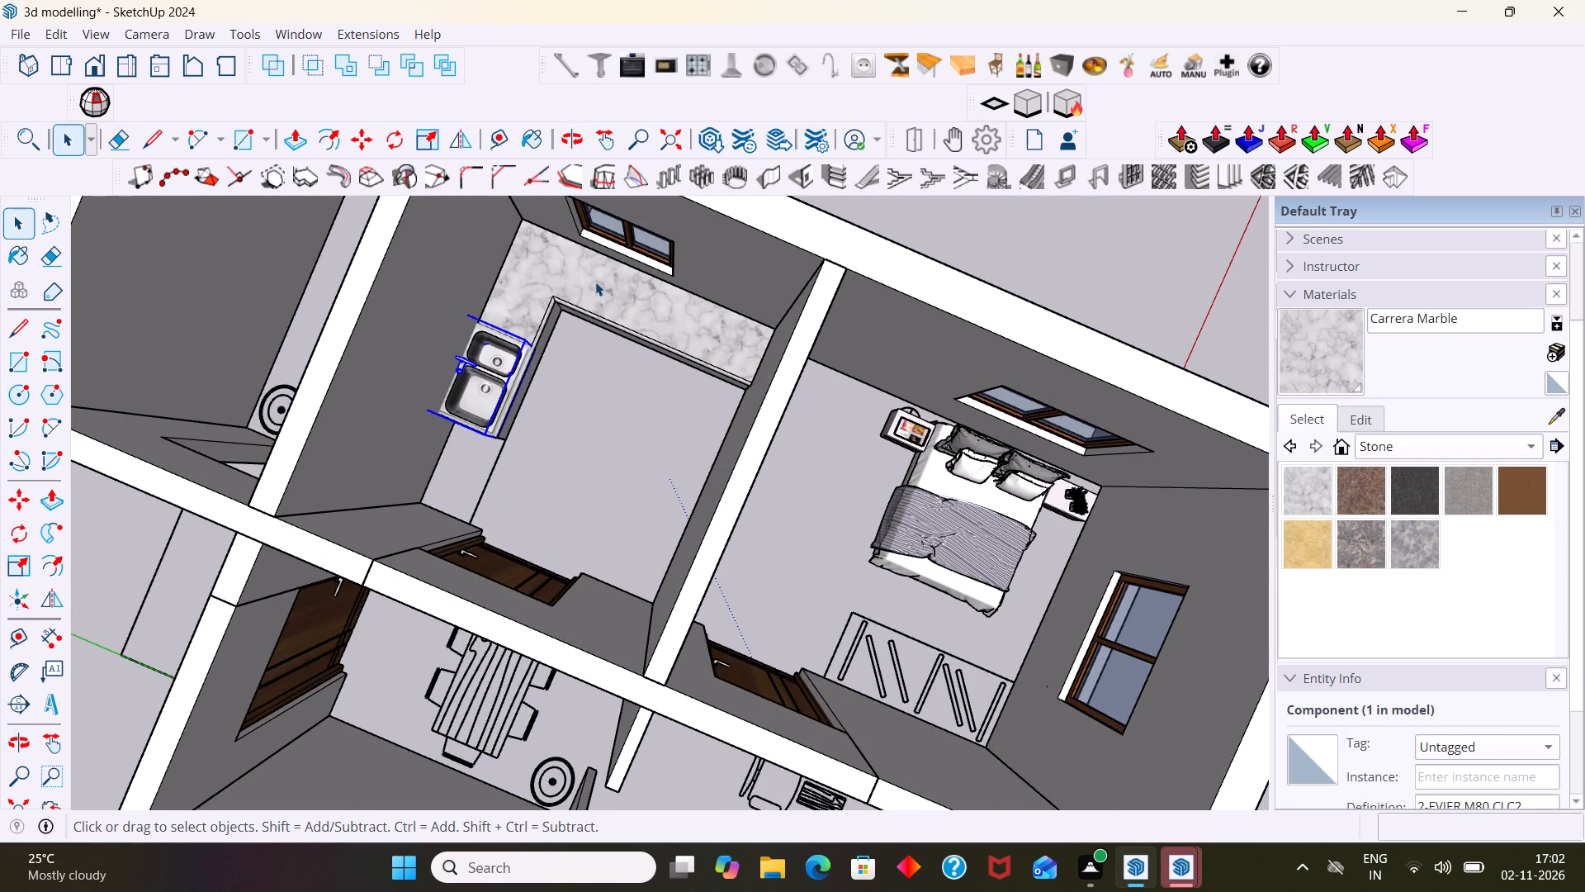
click(599, 457)
click(536, 305)
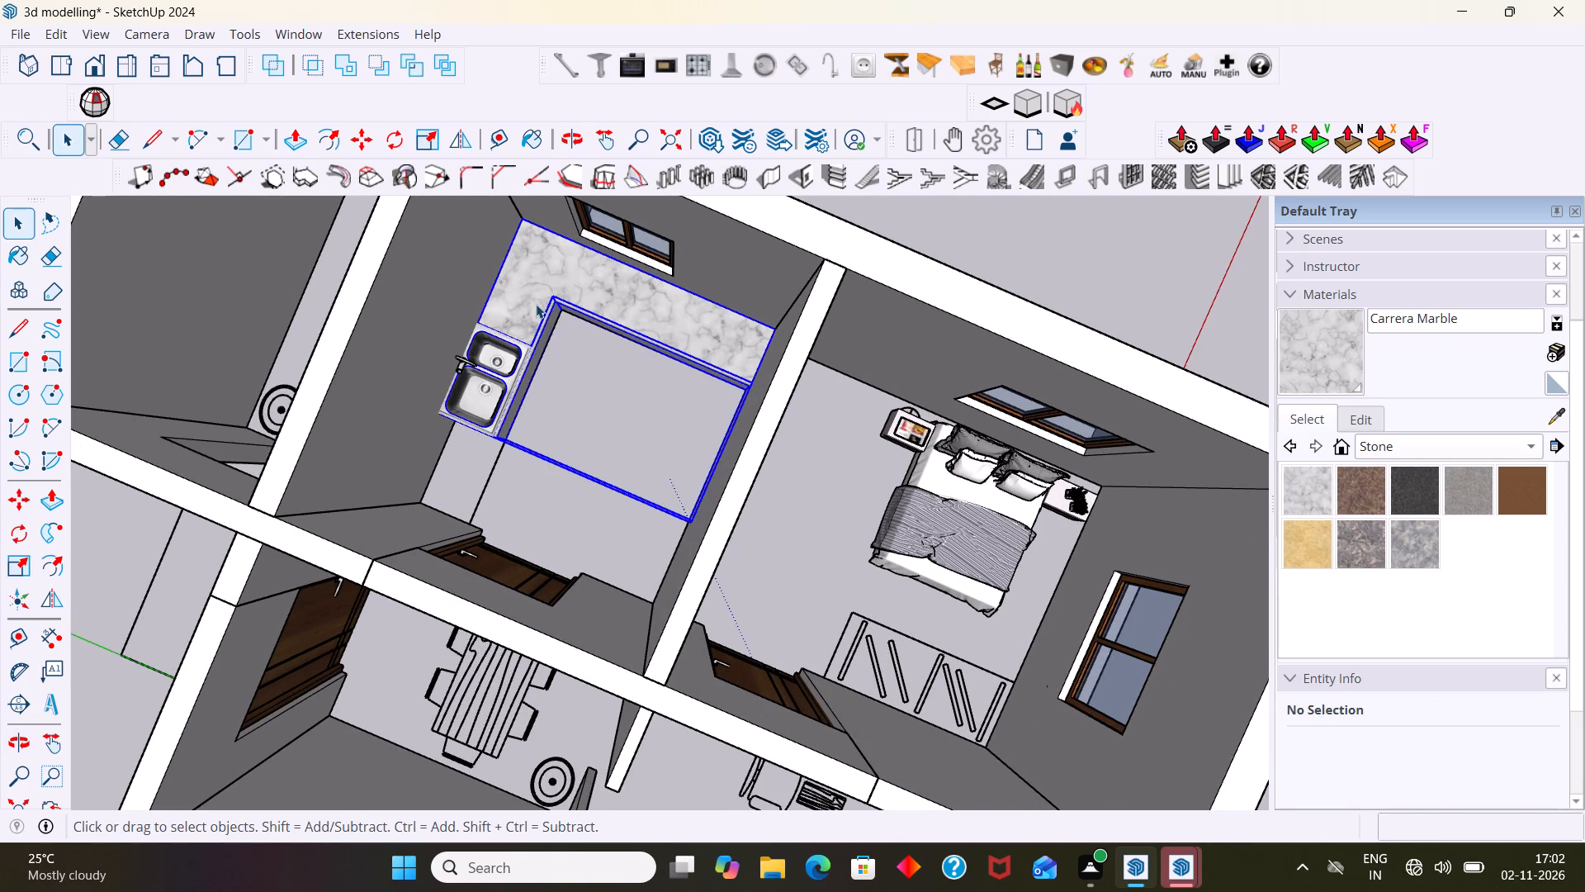
middle_drag(538, 309, 519, 249)
right_click(545, 313)
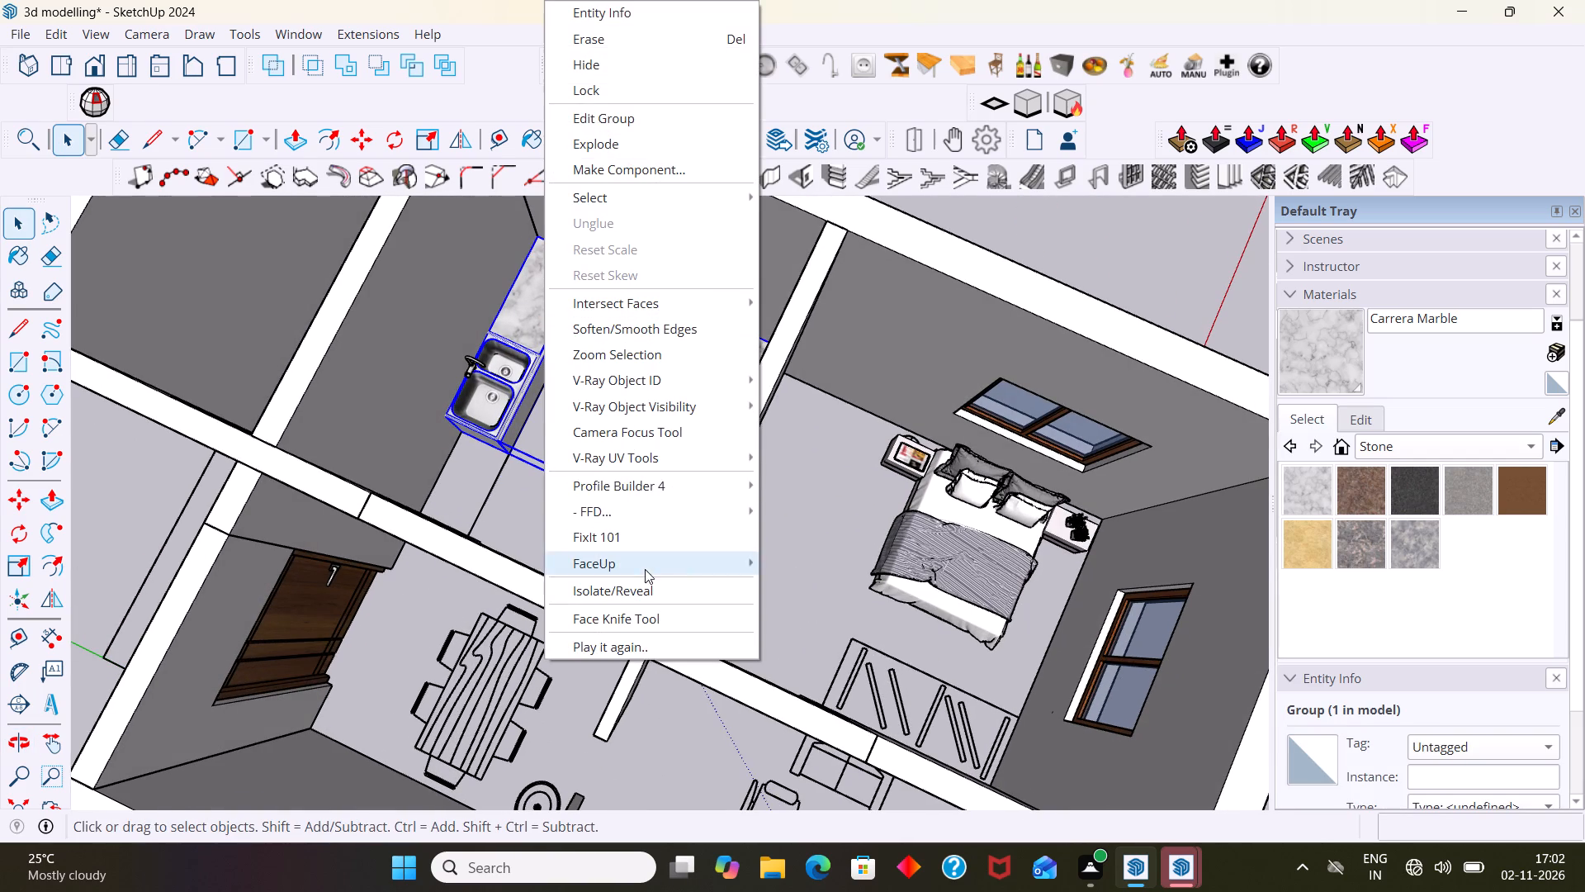
click(642, 591)
scroll(604, 501, down, 2)
middle_drag(603, 496, 549, 322)
click(879, 455)
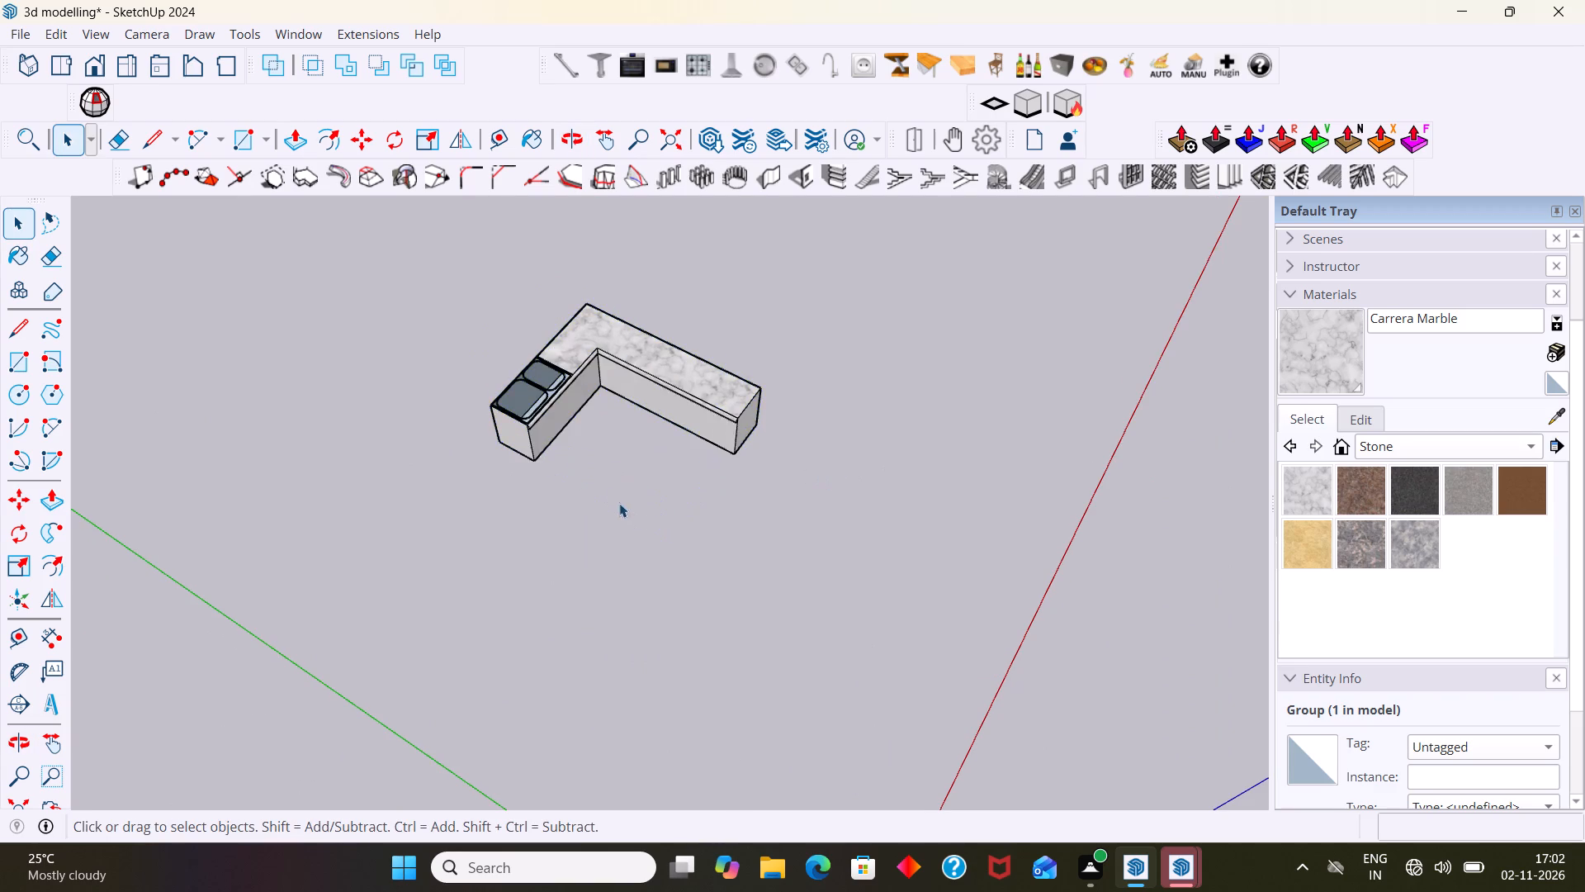
Open the counter group and Push/Pull its underside 100 mm upward with a new starting face, marking a base band all round.
scroll(606, 488, up, 6)
middle_drag(574, 453, 516, 360)
scroll(543, 389, up, 7)
middle_drag(558, 396, 575, 180)
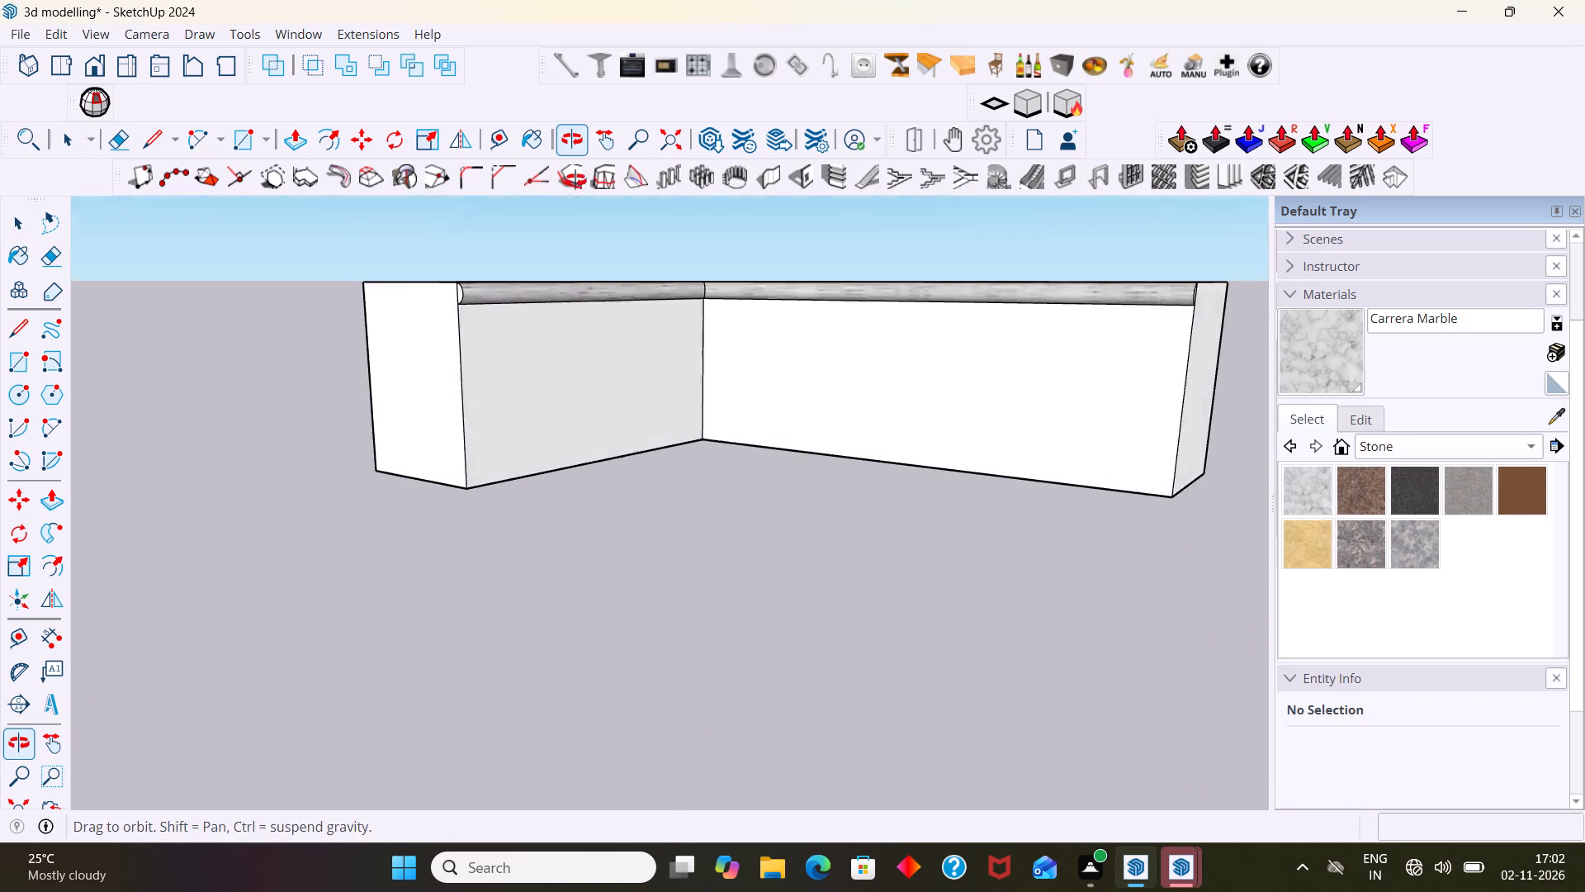
middle_drag(575, 180, 575, 178)
scroll(509, 414, down, 1)
middle_drag(509, 414, 551, 206)
middle_drag(616, 505, 616, 403)
click(573, 499)
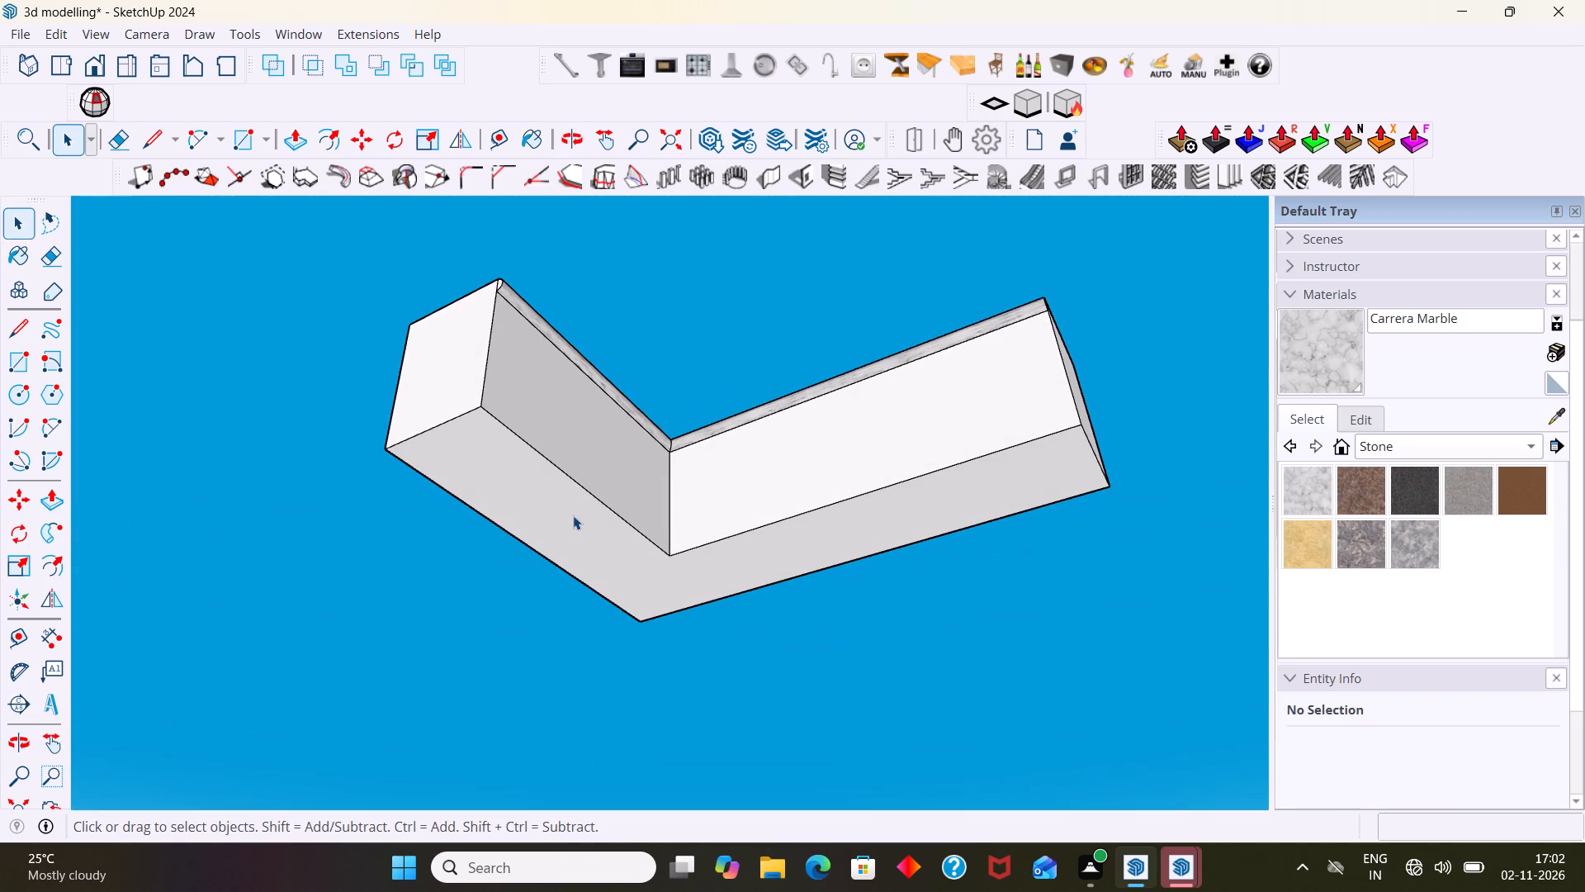
double_click(573, 515)
click(579, 532)
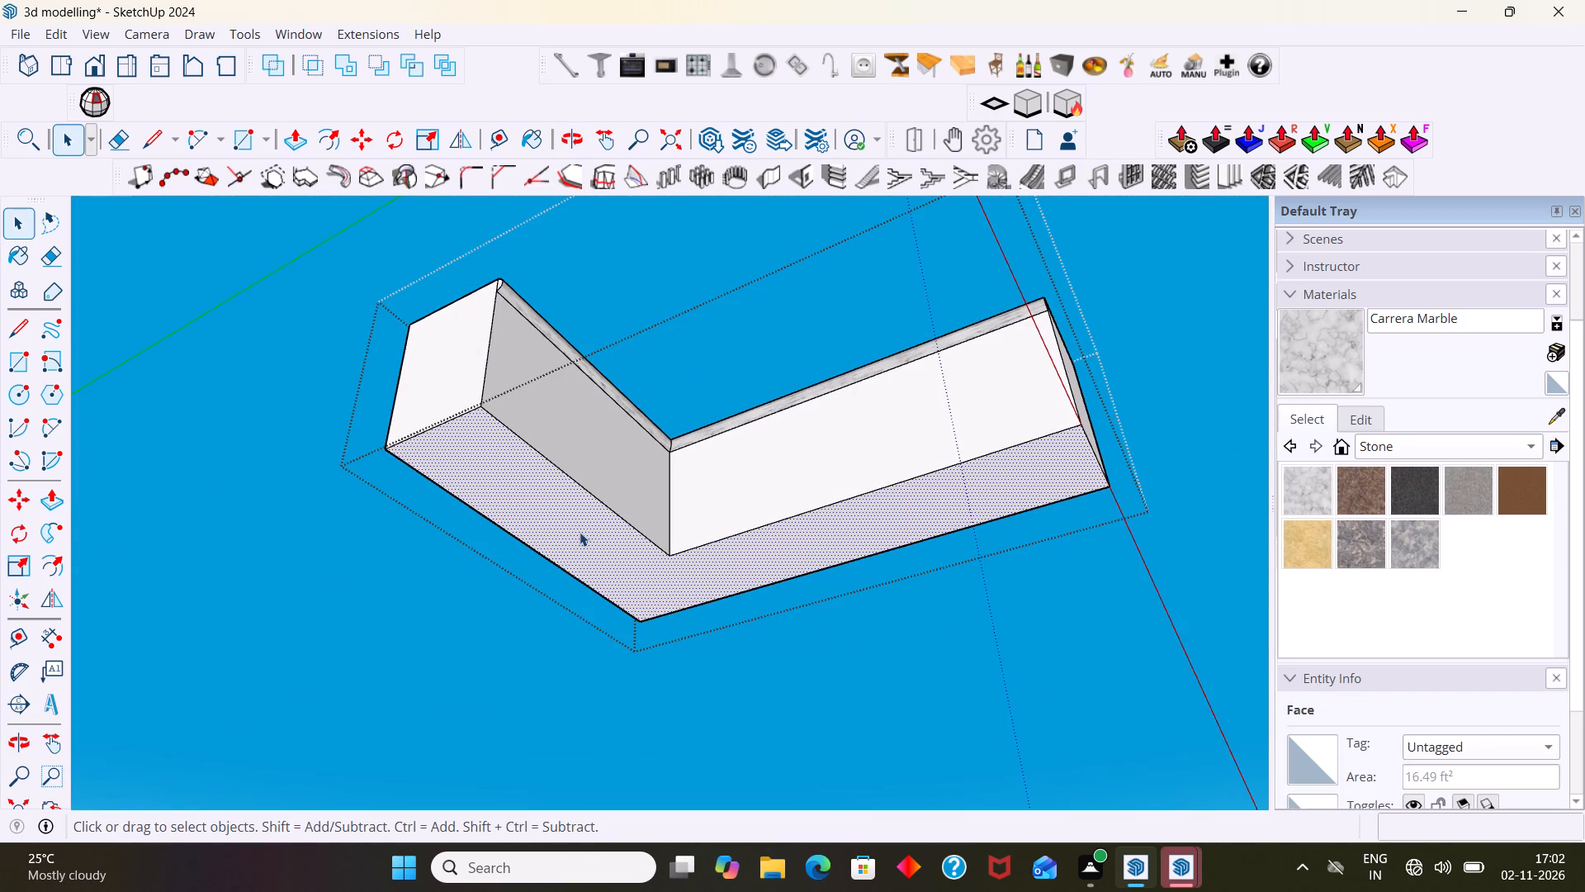
key(p)
click(580, 532)
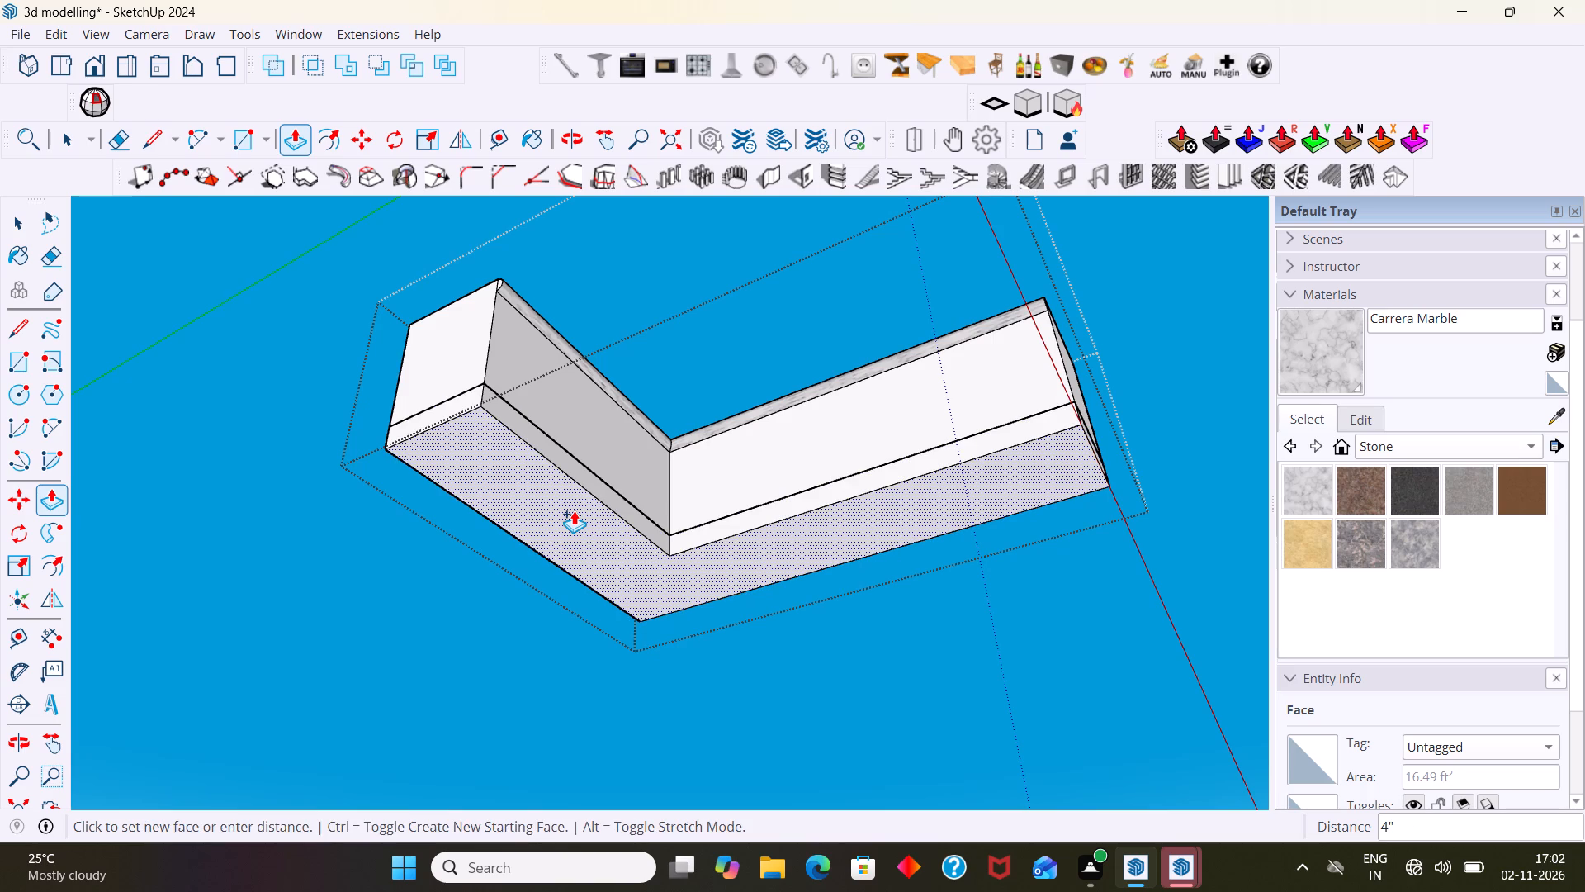
middle_drag(575, 513, 473, 760)
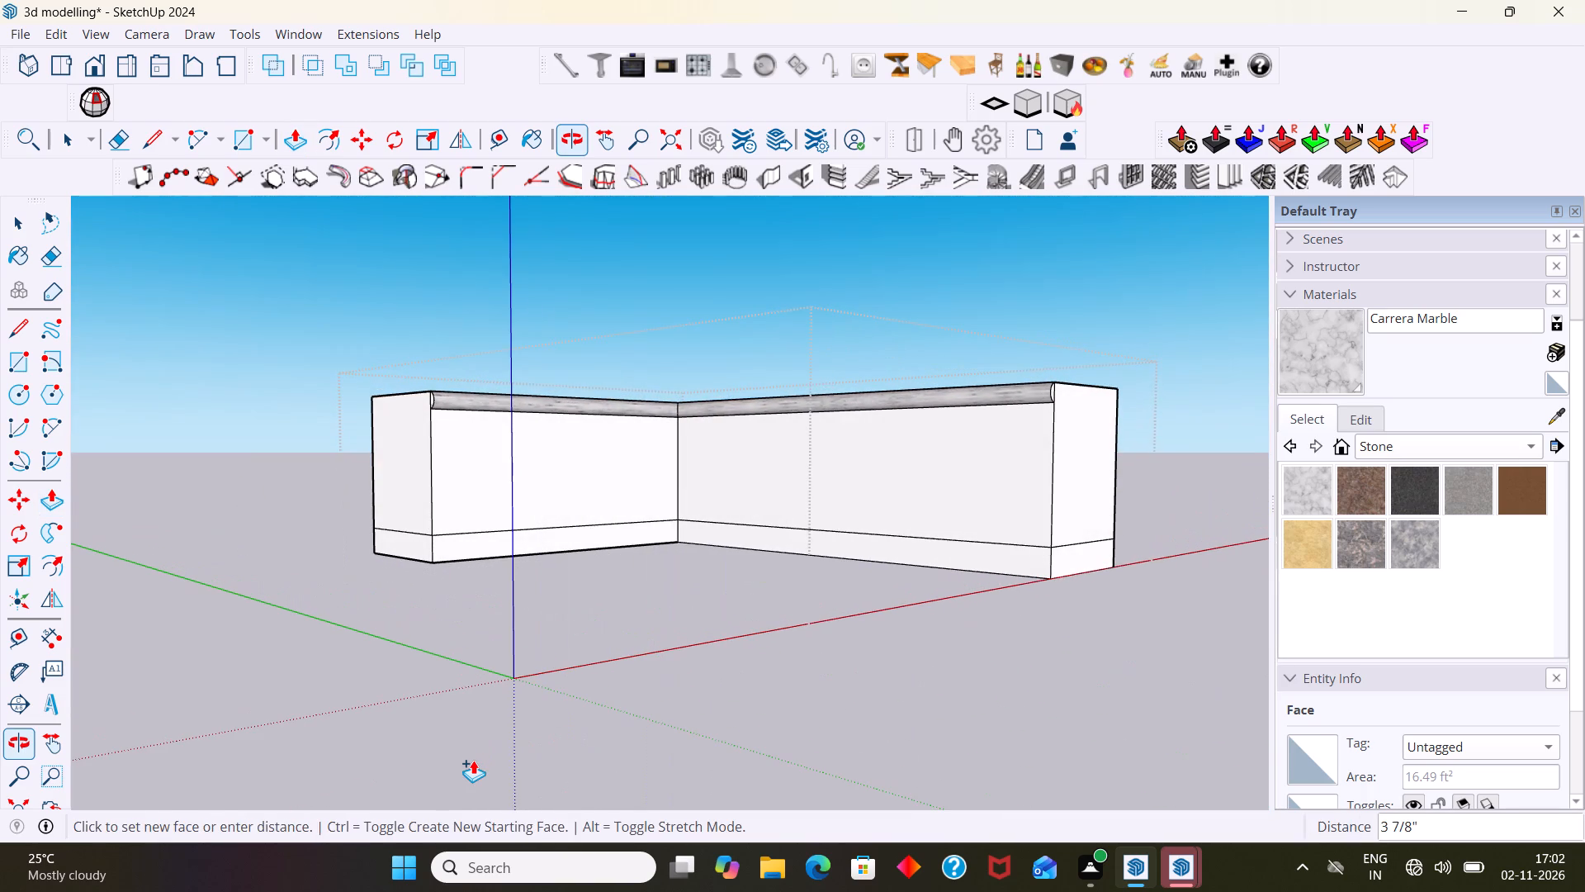
text(100mm)
key(Return)
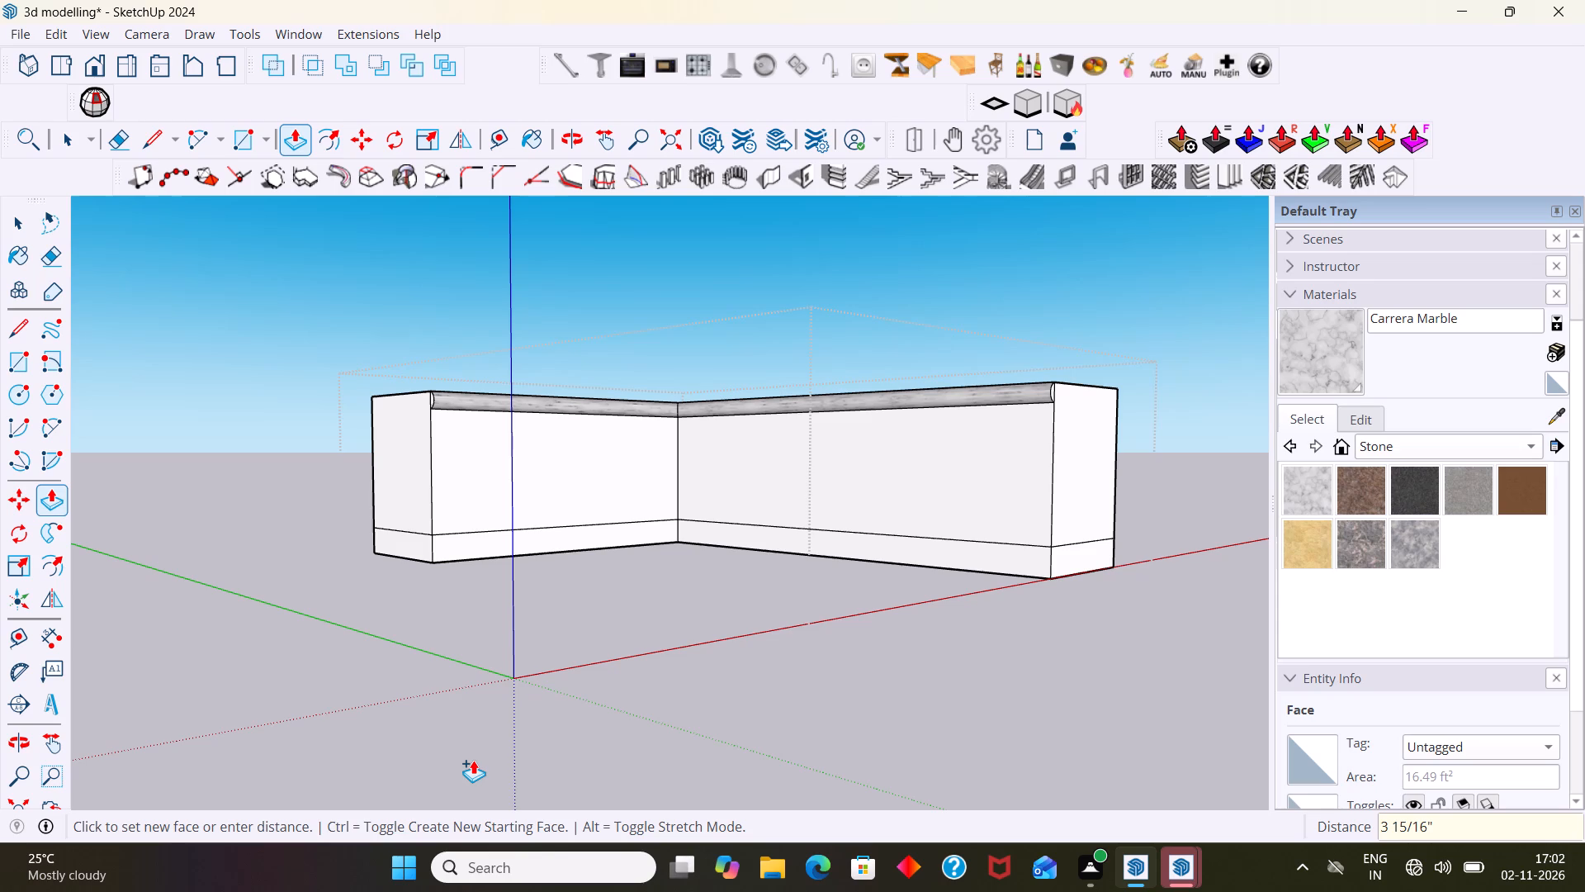
key(Return)
key(space)
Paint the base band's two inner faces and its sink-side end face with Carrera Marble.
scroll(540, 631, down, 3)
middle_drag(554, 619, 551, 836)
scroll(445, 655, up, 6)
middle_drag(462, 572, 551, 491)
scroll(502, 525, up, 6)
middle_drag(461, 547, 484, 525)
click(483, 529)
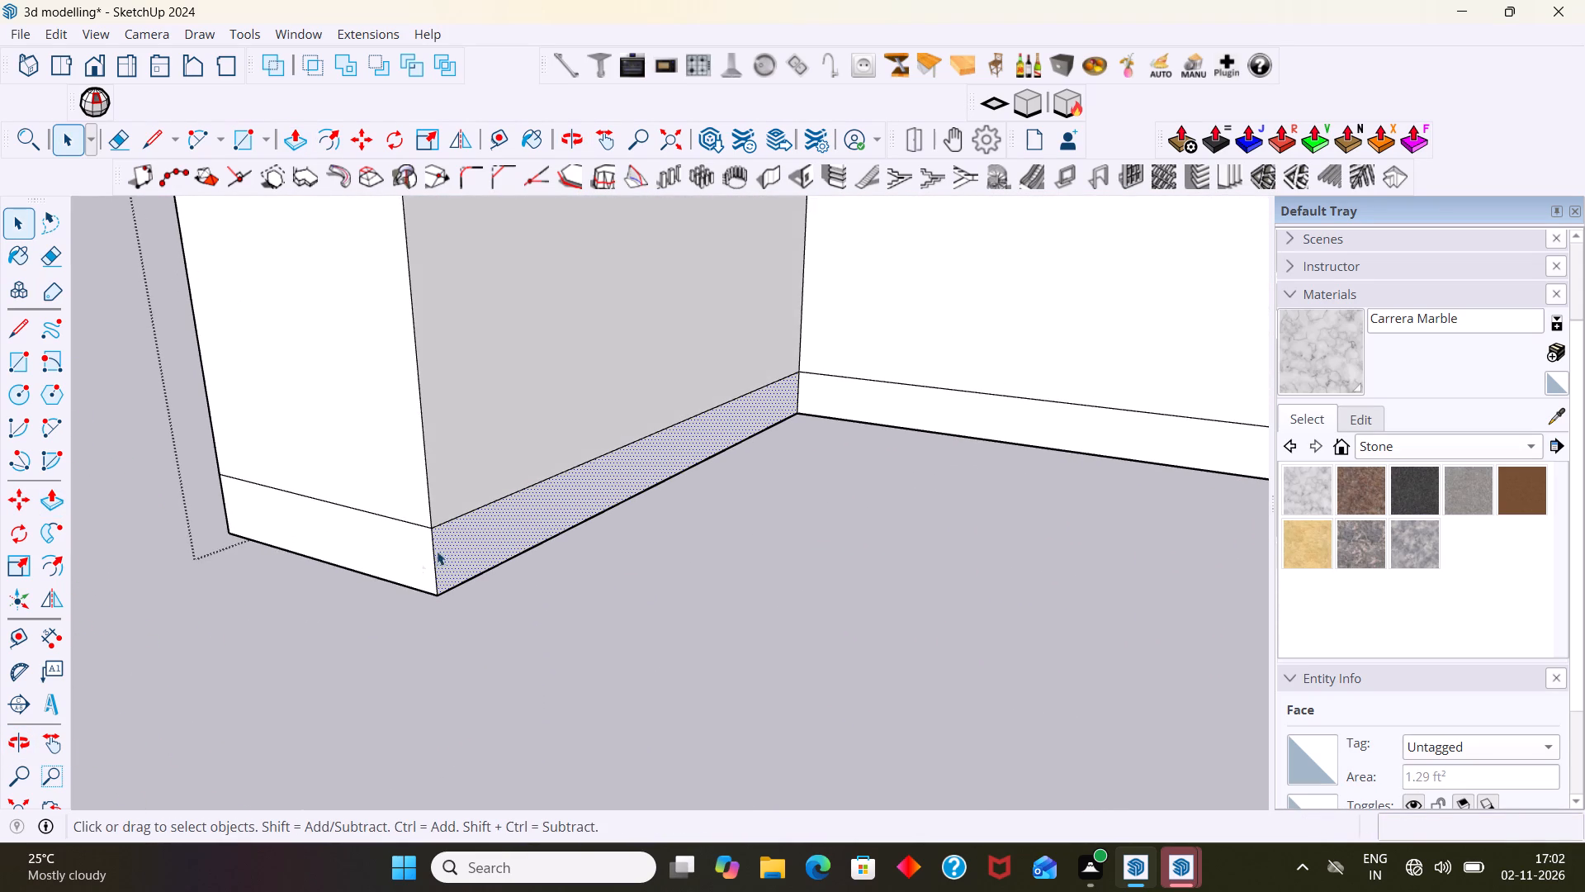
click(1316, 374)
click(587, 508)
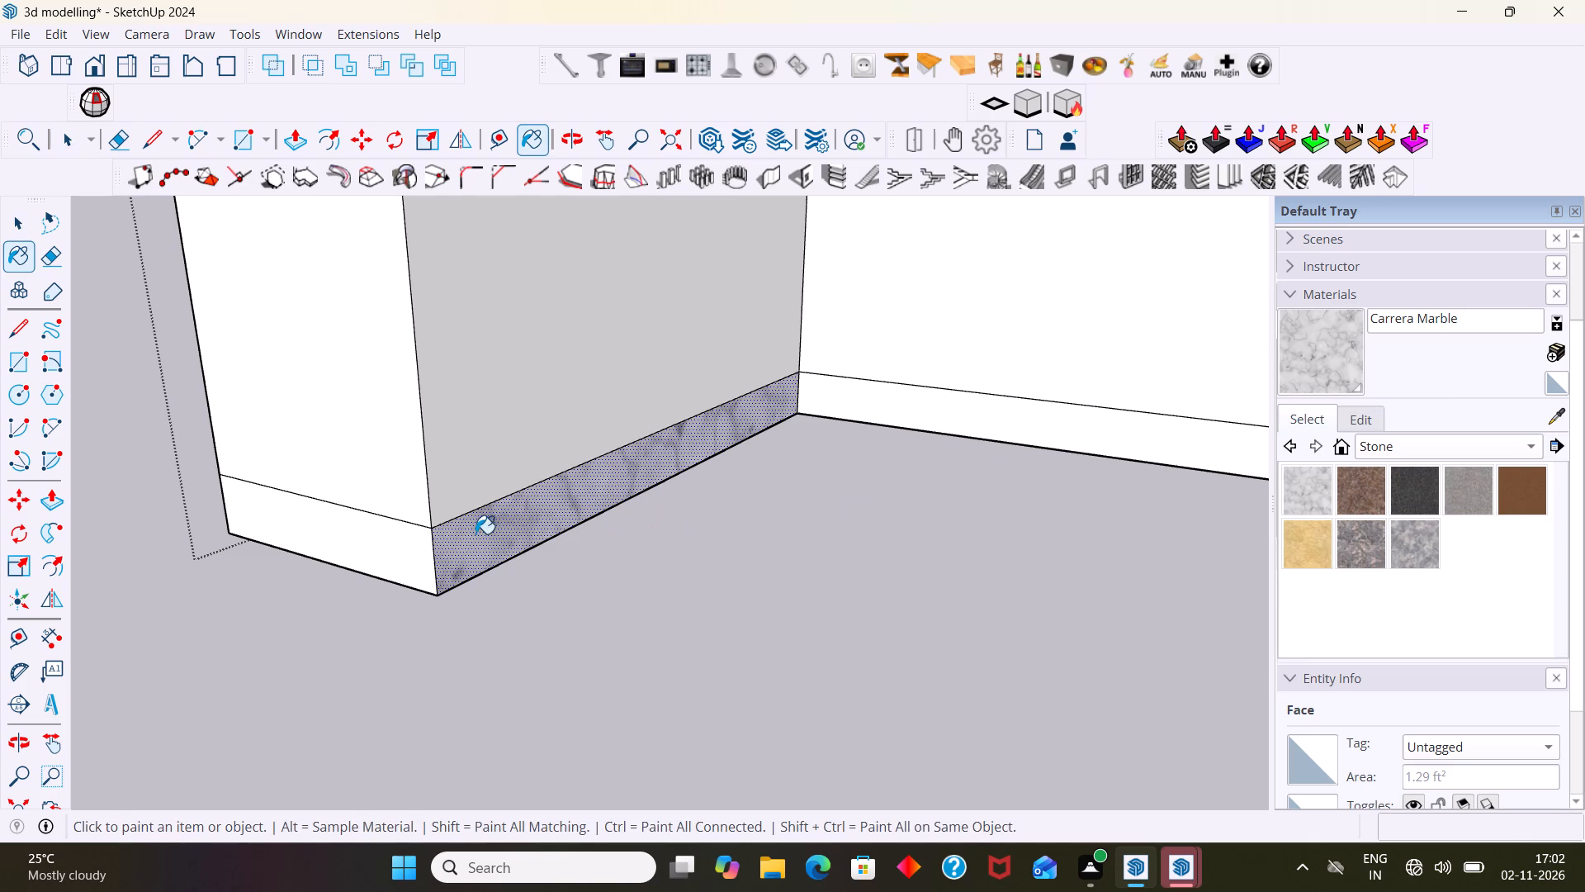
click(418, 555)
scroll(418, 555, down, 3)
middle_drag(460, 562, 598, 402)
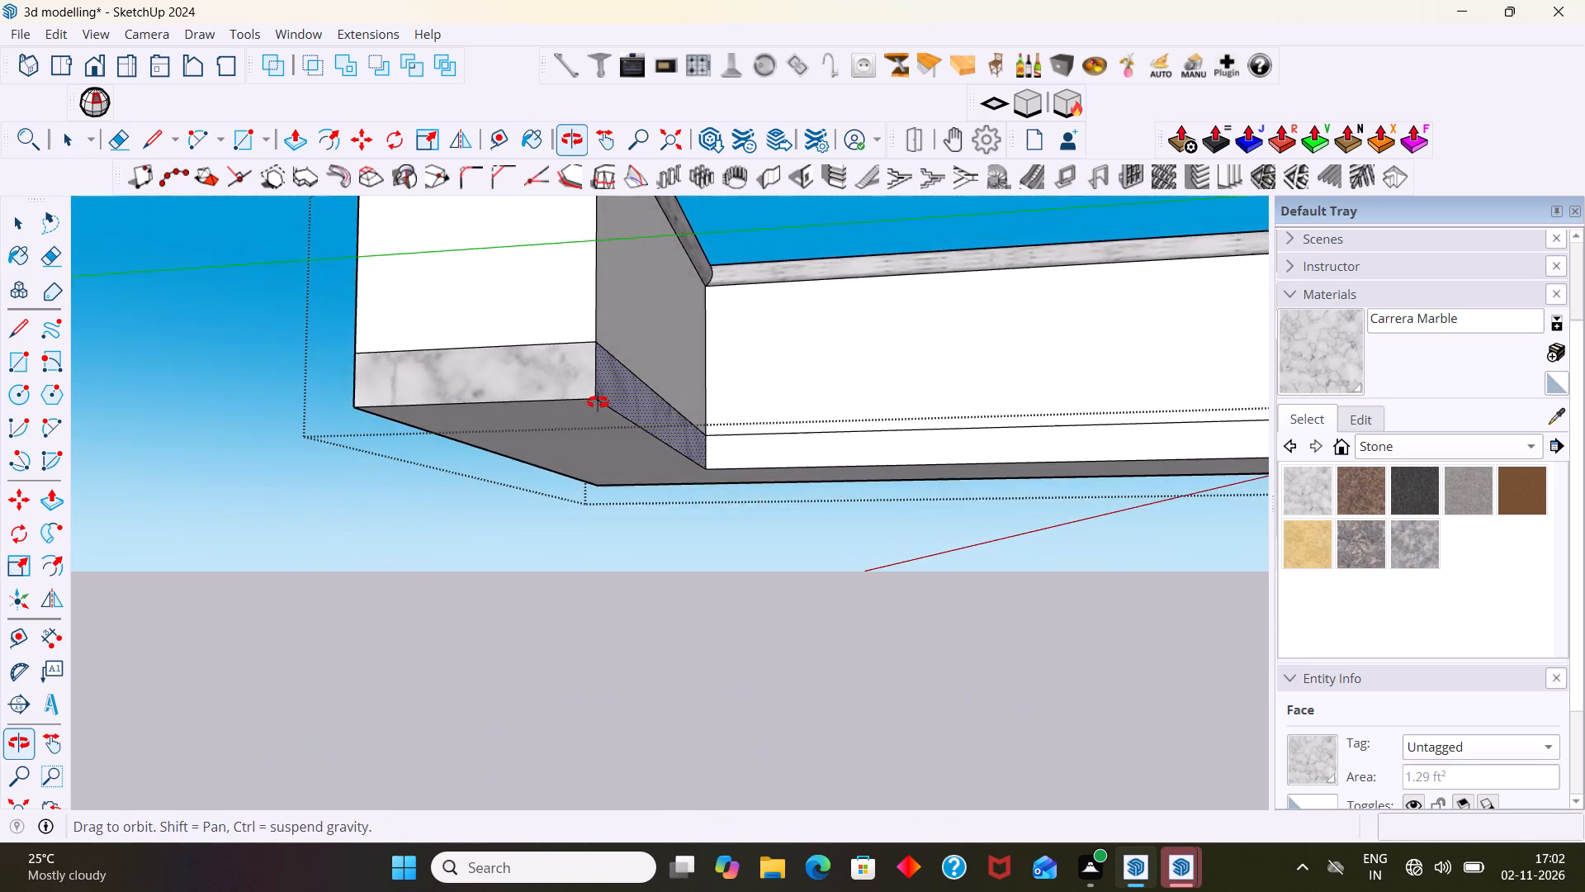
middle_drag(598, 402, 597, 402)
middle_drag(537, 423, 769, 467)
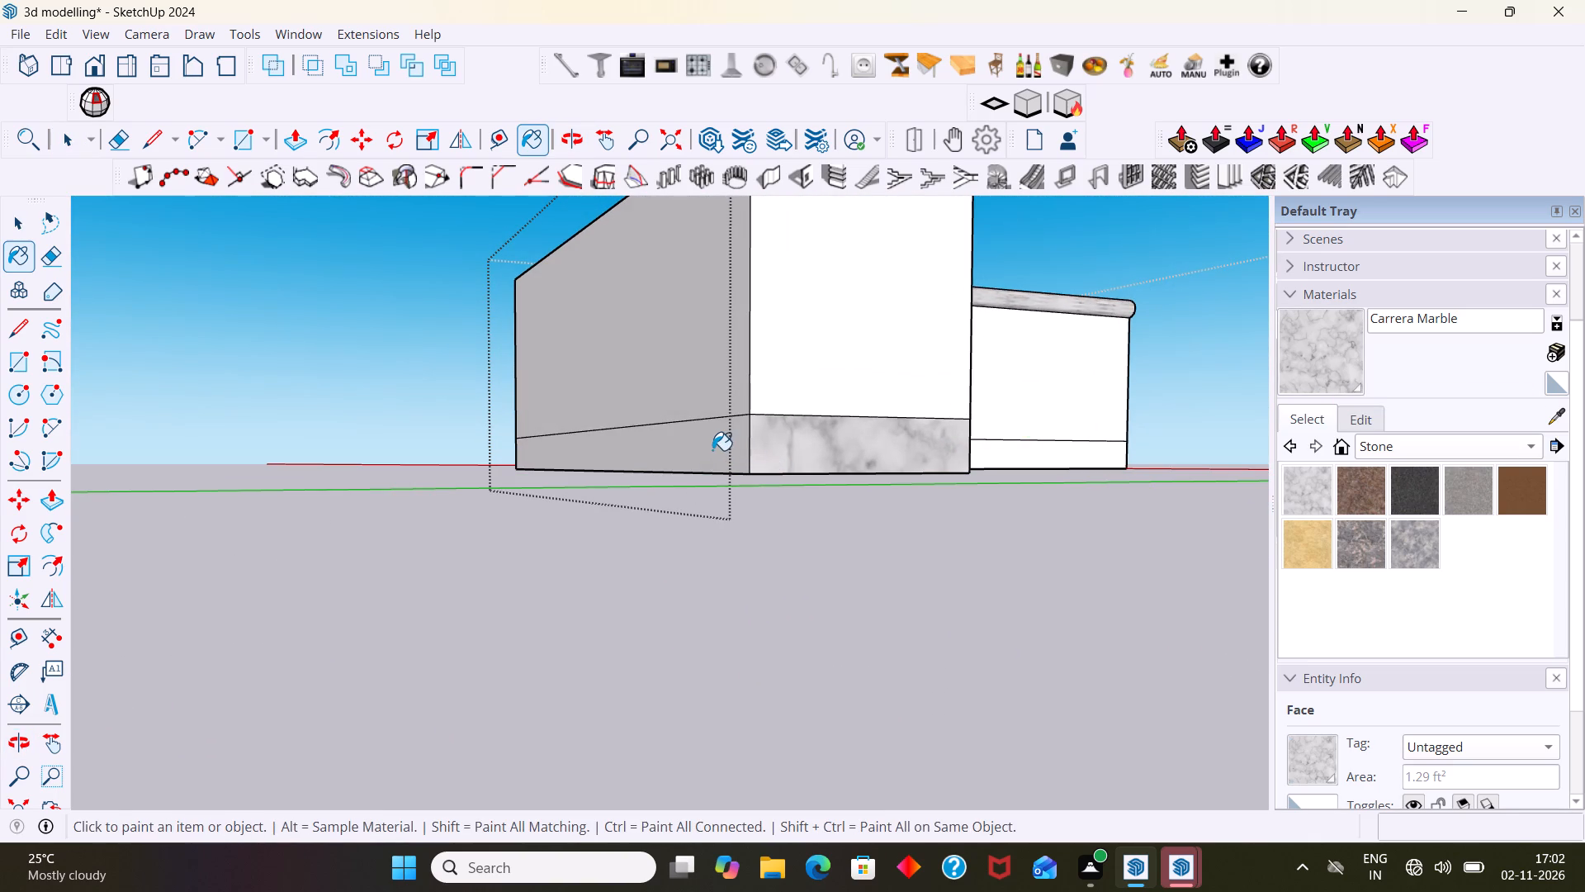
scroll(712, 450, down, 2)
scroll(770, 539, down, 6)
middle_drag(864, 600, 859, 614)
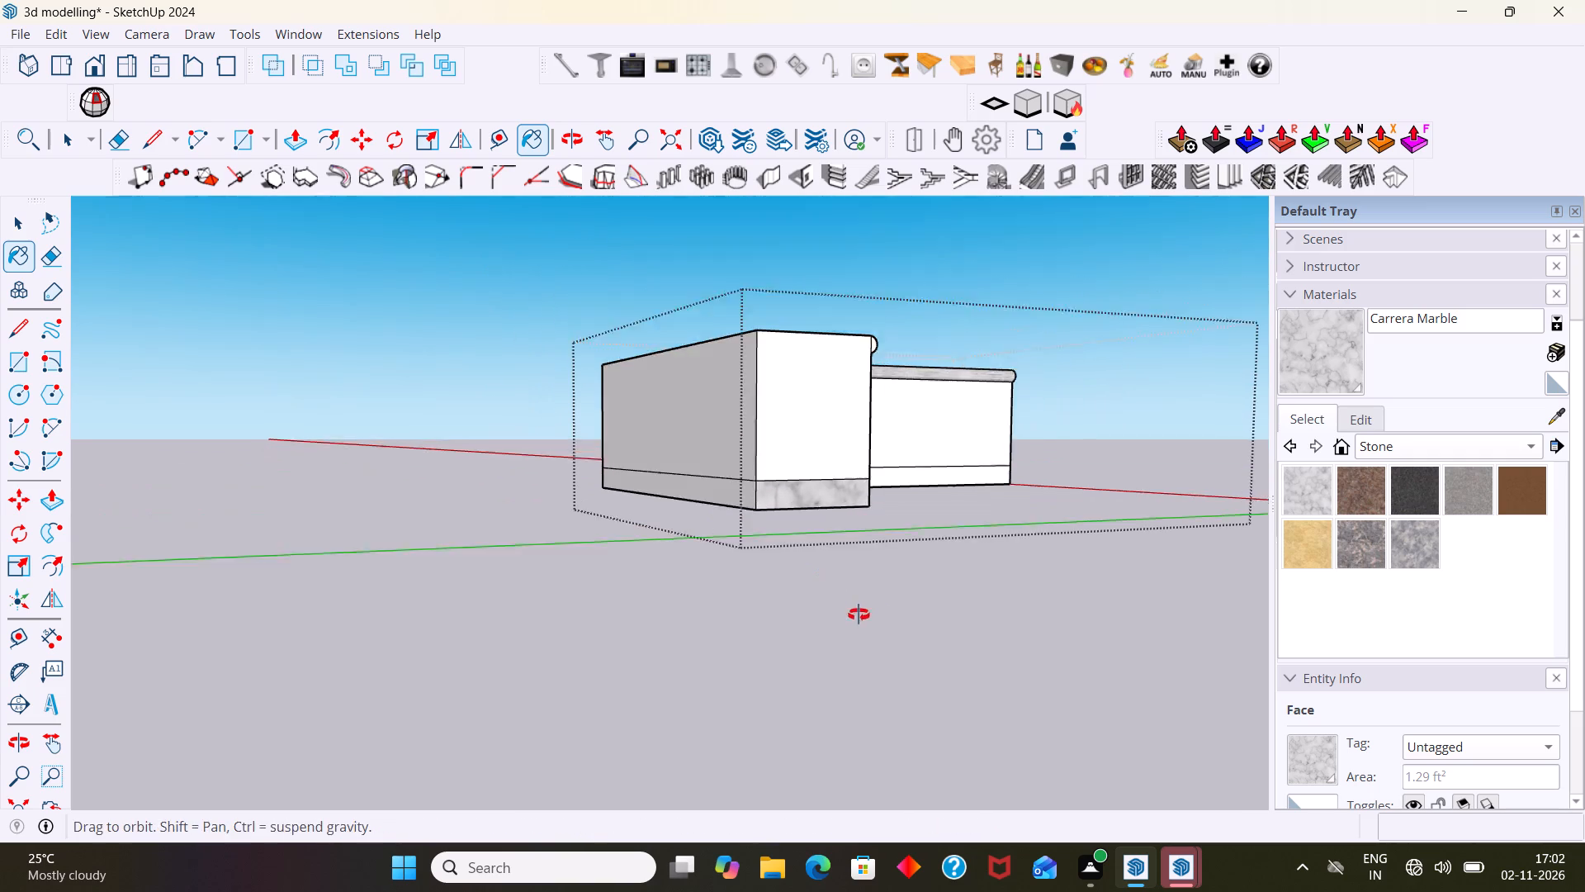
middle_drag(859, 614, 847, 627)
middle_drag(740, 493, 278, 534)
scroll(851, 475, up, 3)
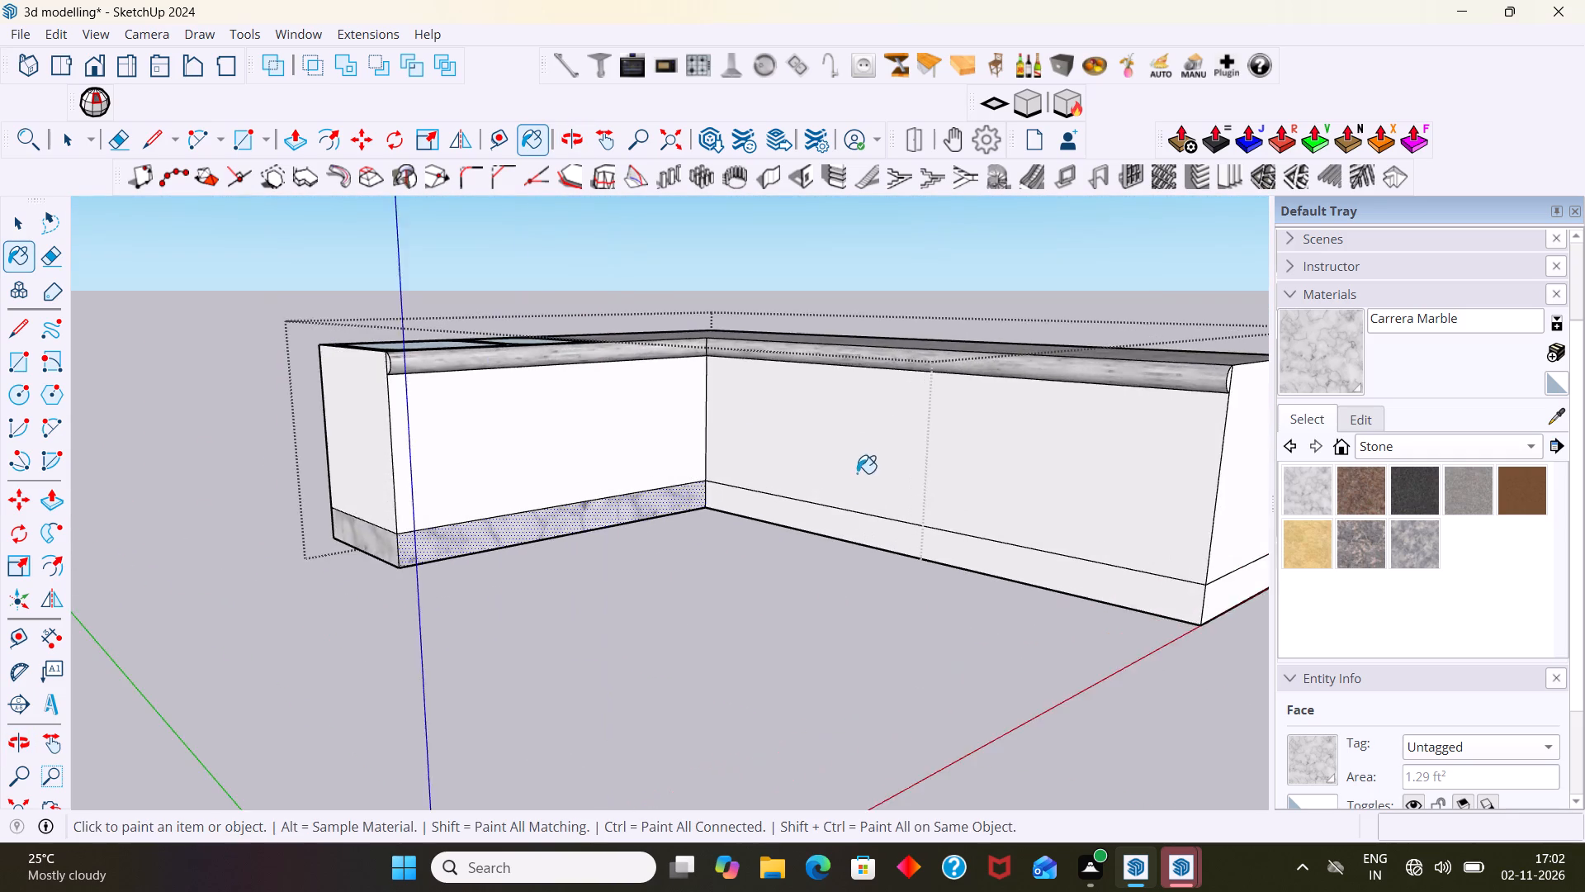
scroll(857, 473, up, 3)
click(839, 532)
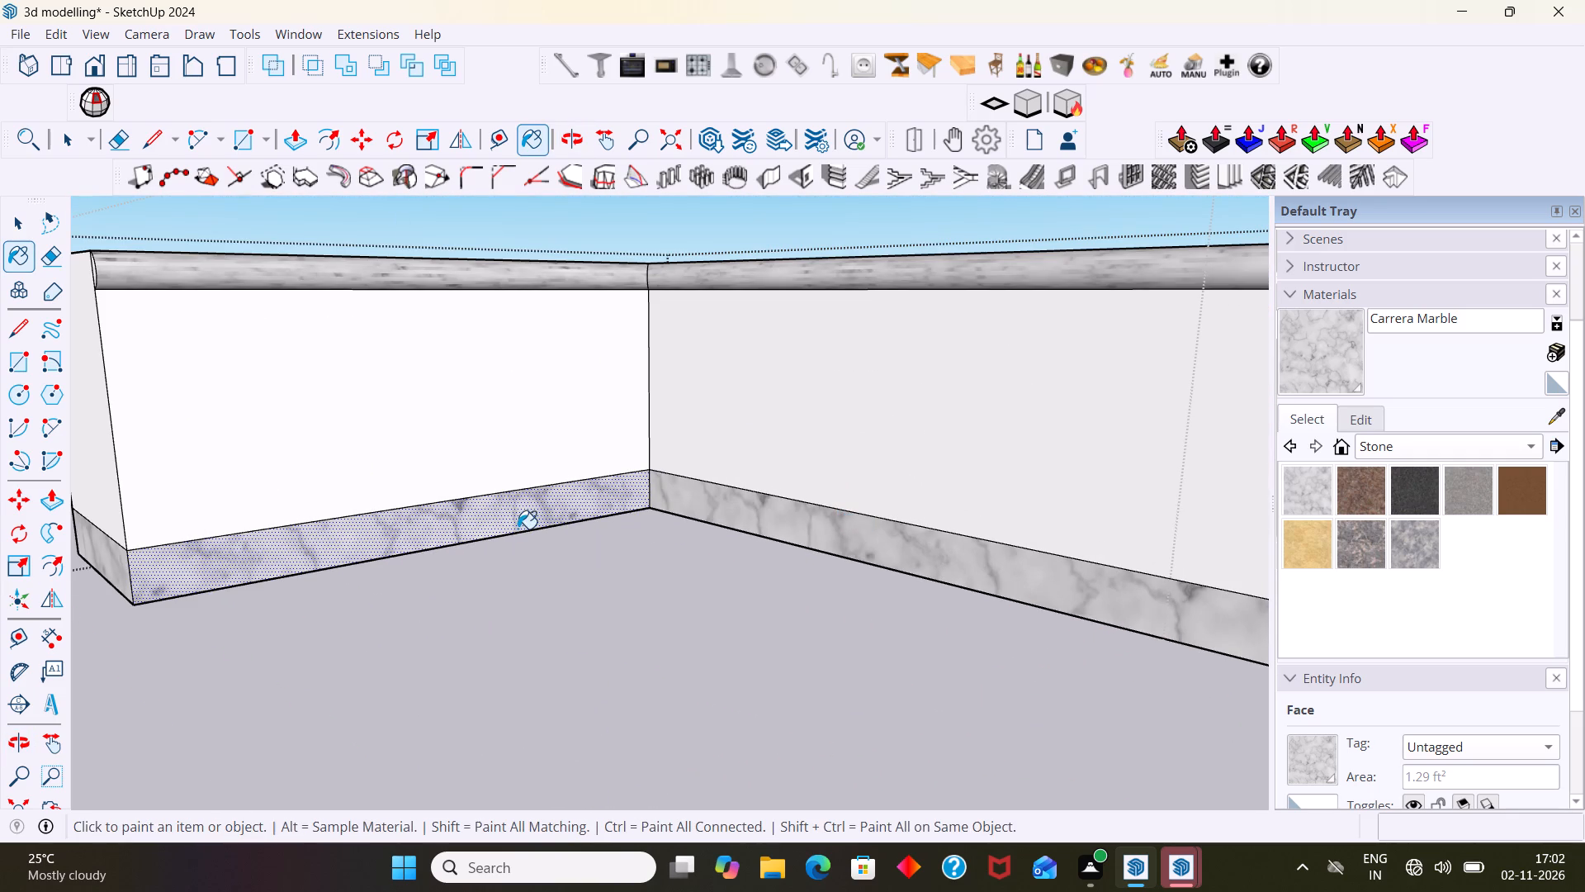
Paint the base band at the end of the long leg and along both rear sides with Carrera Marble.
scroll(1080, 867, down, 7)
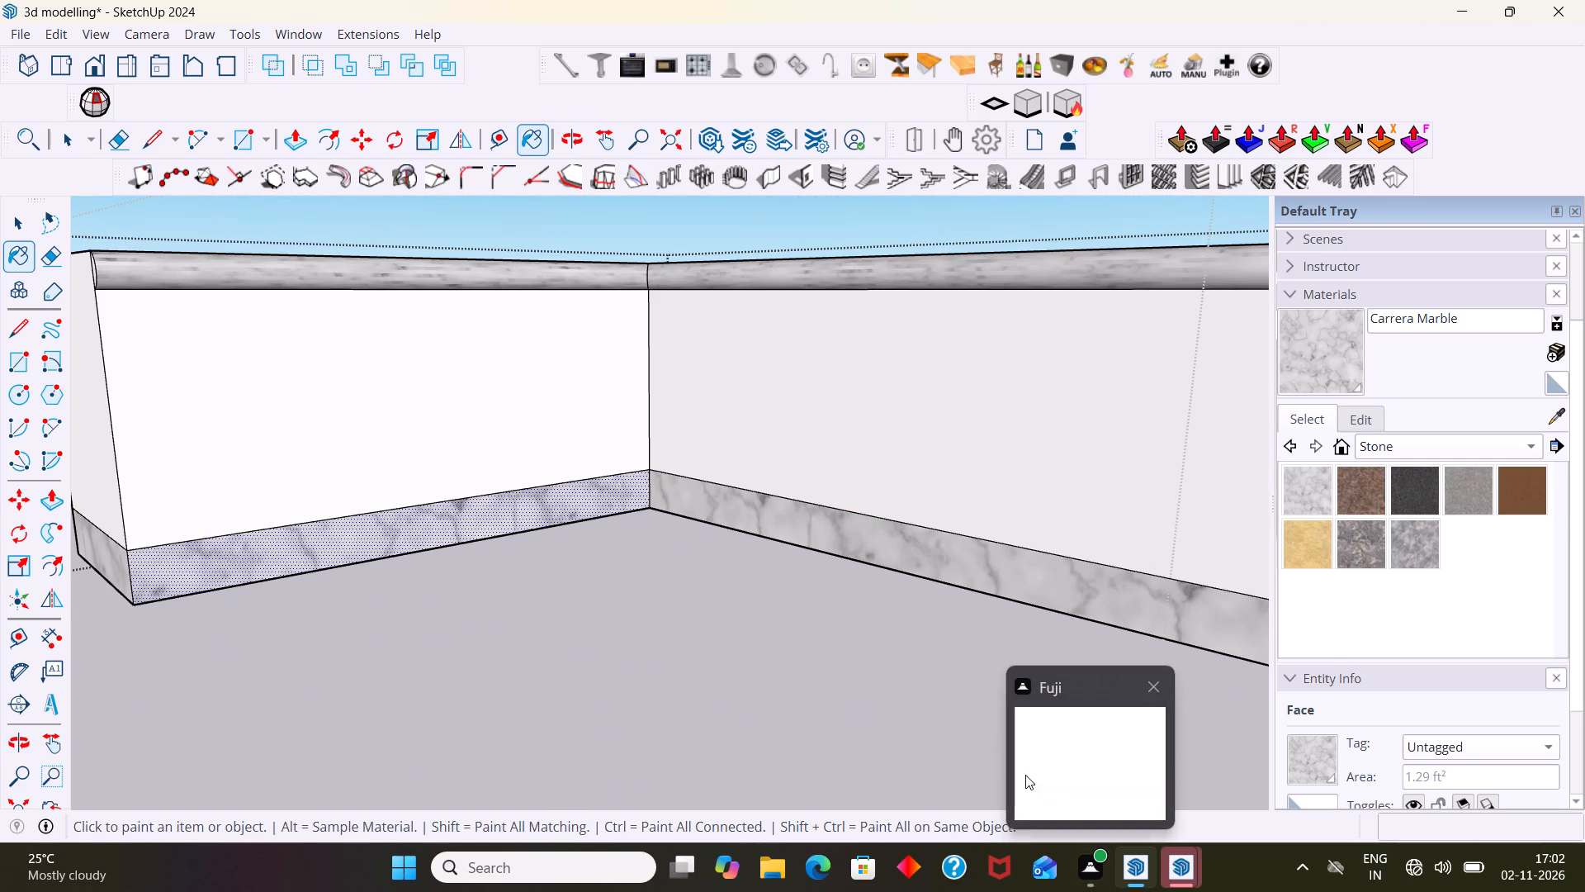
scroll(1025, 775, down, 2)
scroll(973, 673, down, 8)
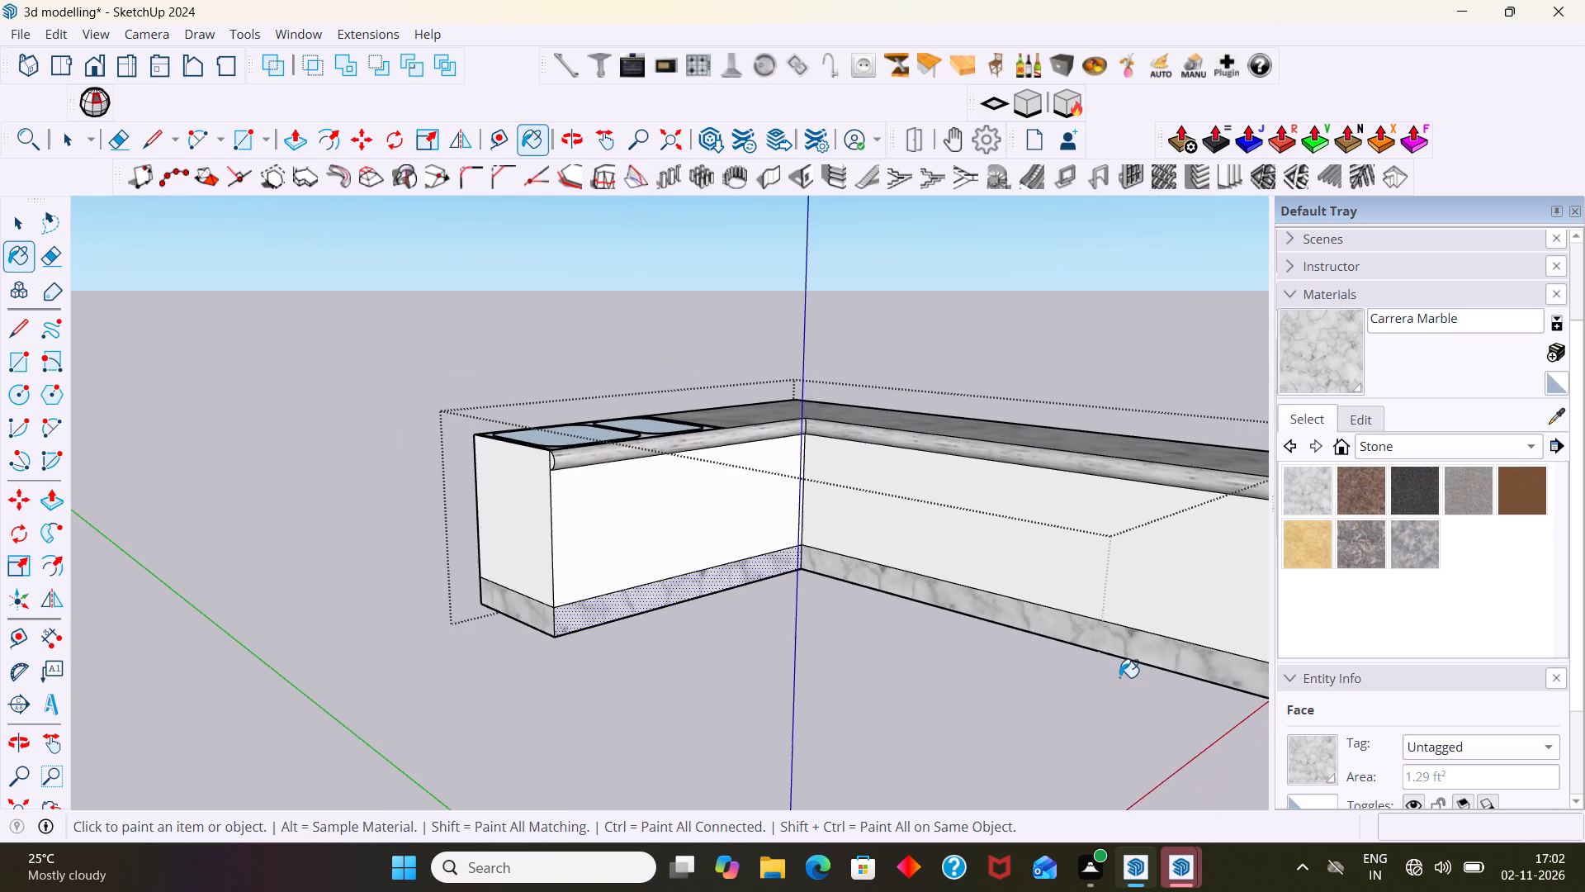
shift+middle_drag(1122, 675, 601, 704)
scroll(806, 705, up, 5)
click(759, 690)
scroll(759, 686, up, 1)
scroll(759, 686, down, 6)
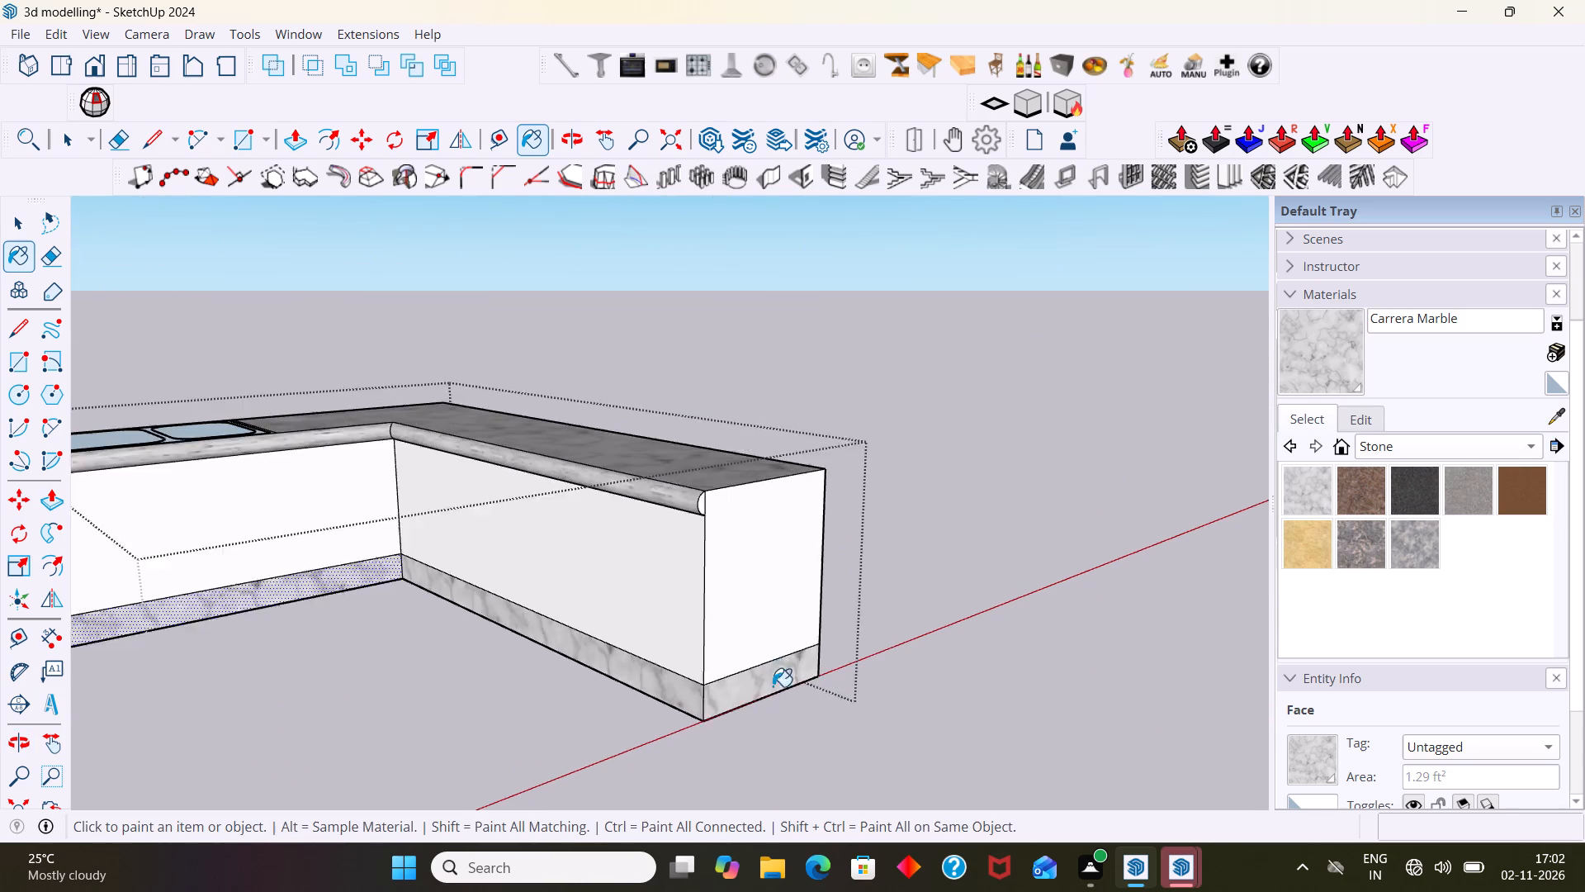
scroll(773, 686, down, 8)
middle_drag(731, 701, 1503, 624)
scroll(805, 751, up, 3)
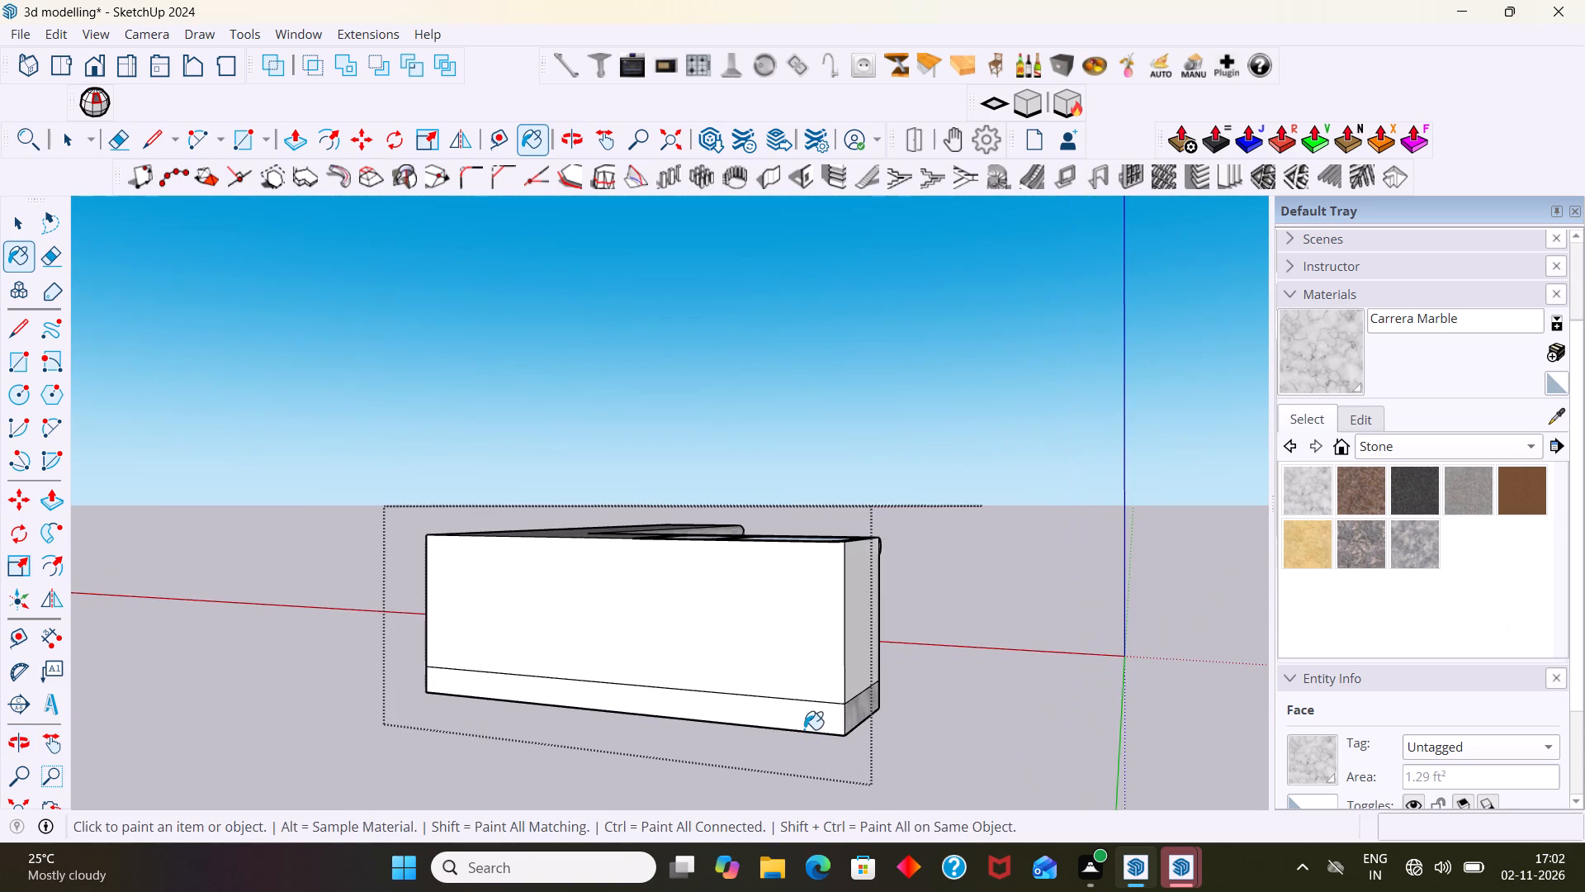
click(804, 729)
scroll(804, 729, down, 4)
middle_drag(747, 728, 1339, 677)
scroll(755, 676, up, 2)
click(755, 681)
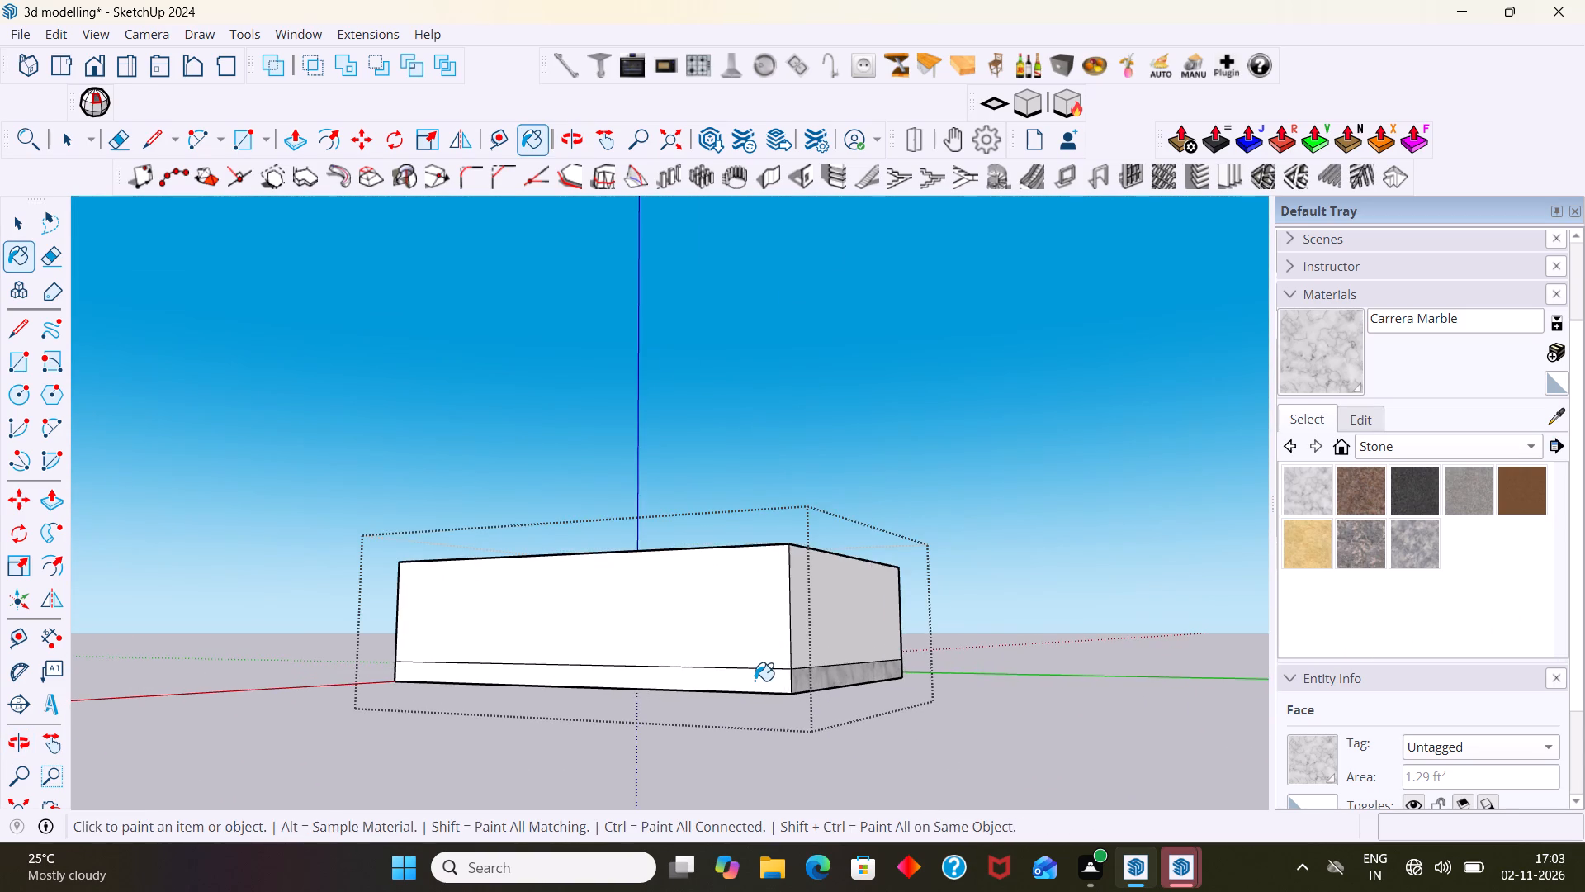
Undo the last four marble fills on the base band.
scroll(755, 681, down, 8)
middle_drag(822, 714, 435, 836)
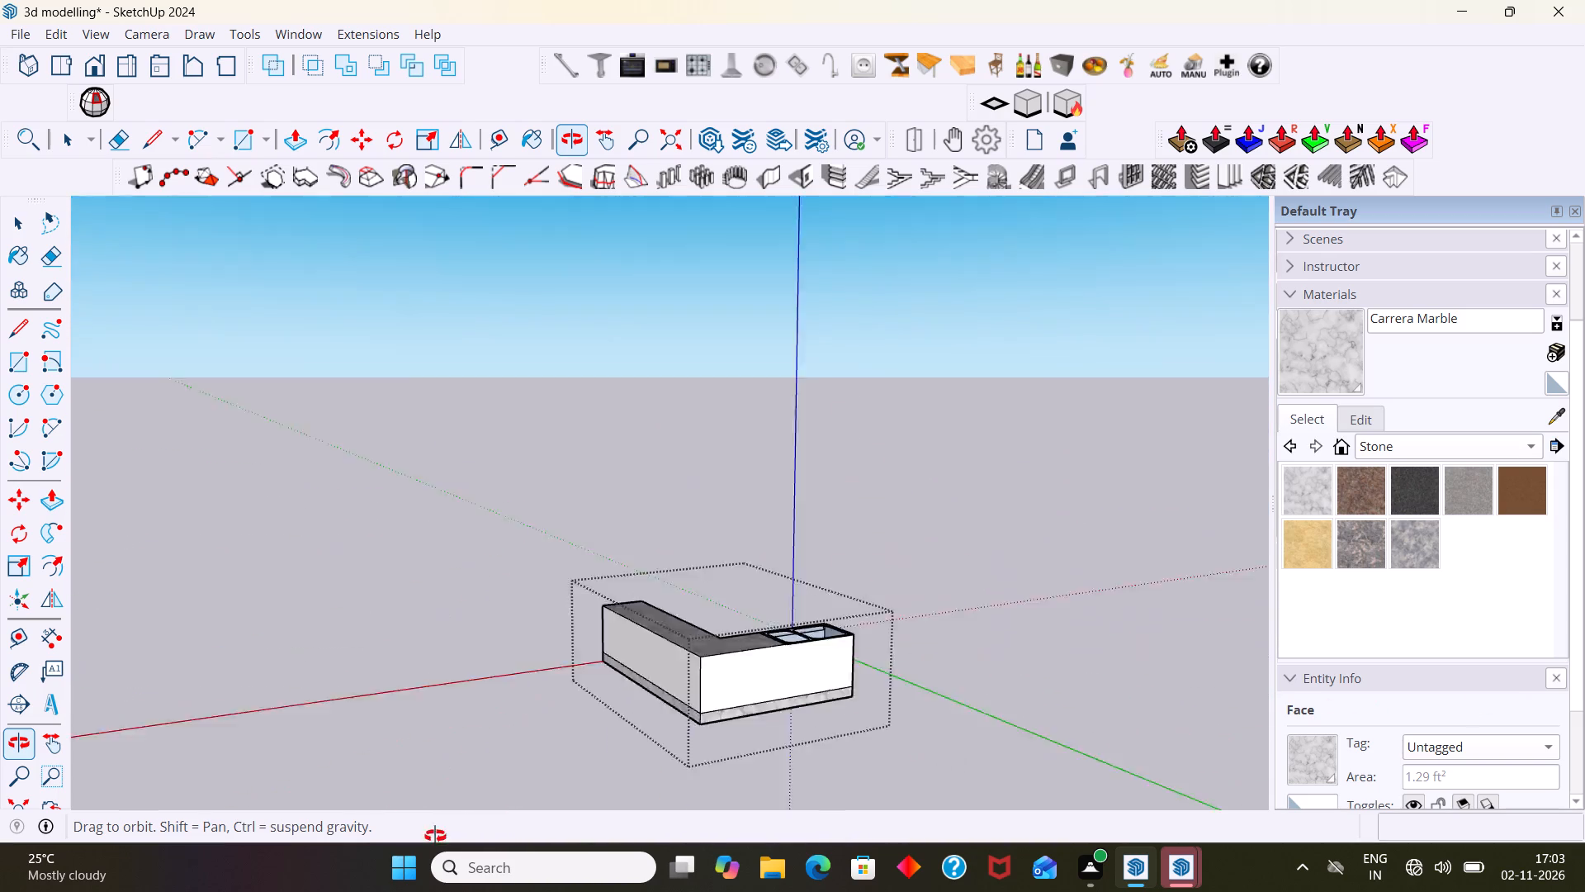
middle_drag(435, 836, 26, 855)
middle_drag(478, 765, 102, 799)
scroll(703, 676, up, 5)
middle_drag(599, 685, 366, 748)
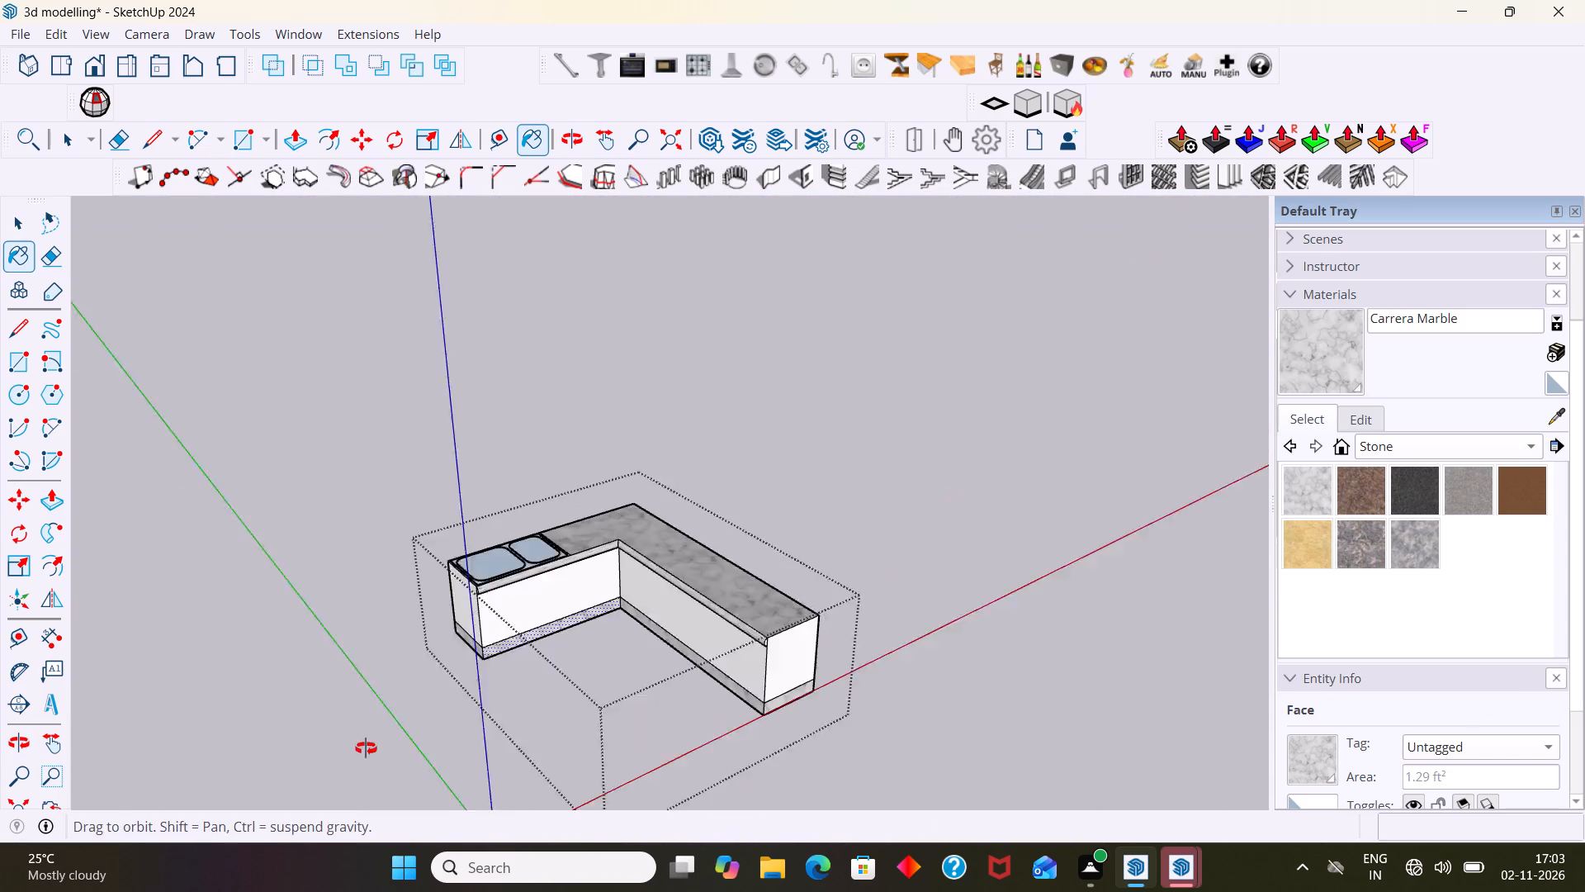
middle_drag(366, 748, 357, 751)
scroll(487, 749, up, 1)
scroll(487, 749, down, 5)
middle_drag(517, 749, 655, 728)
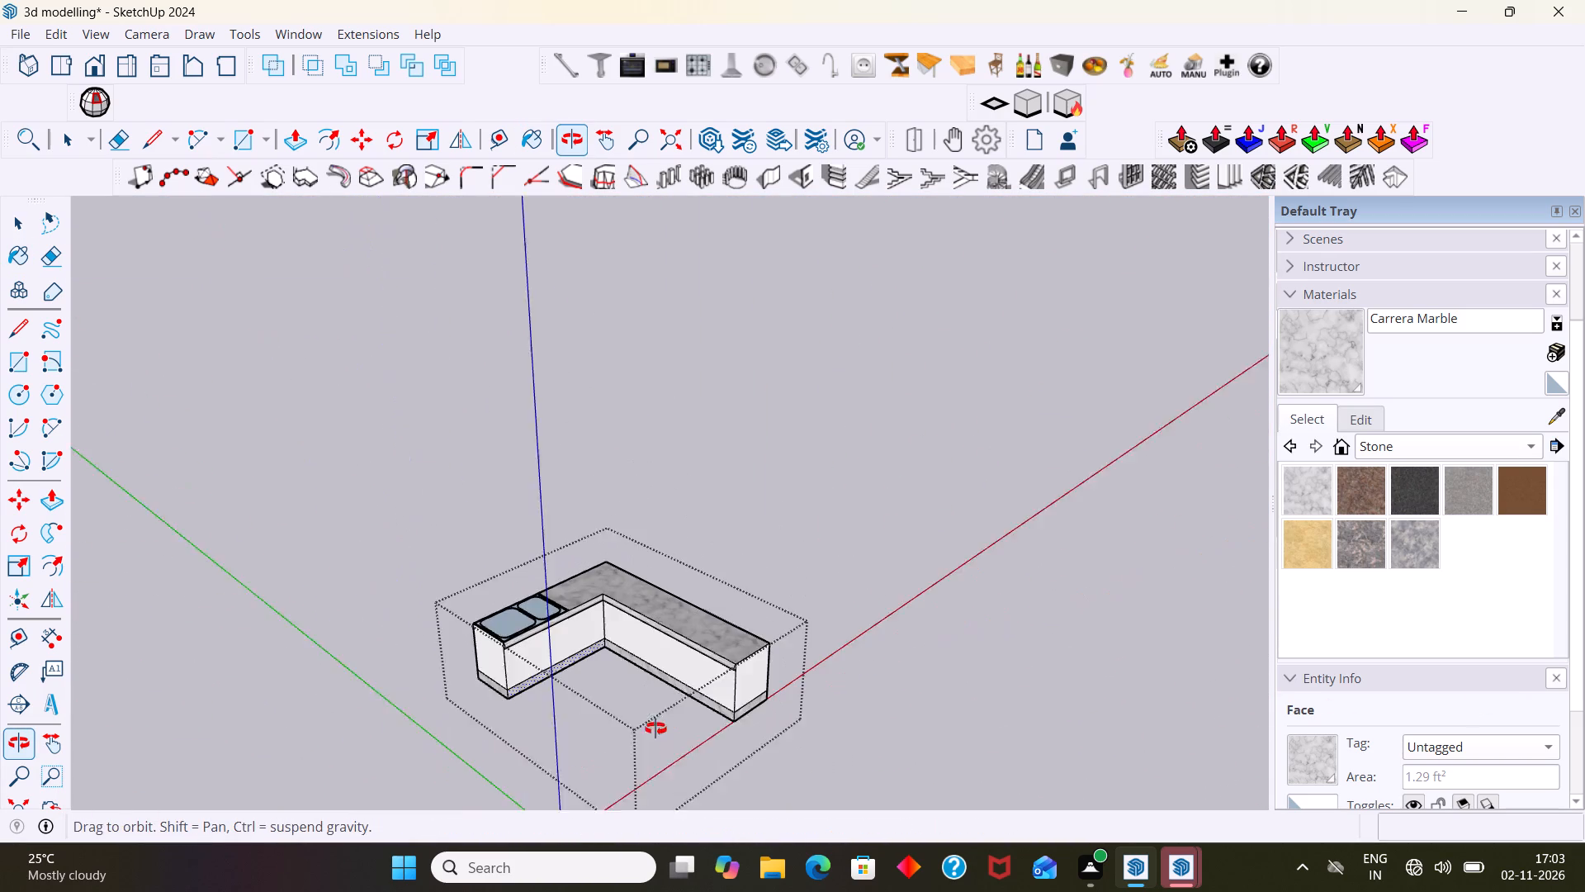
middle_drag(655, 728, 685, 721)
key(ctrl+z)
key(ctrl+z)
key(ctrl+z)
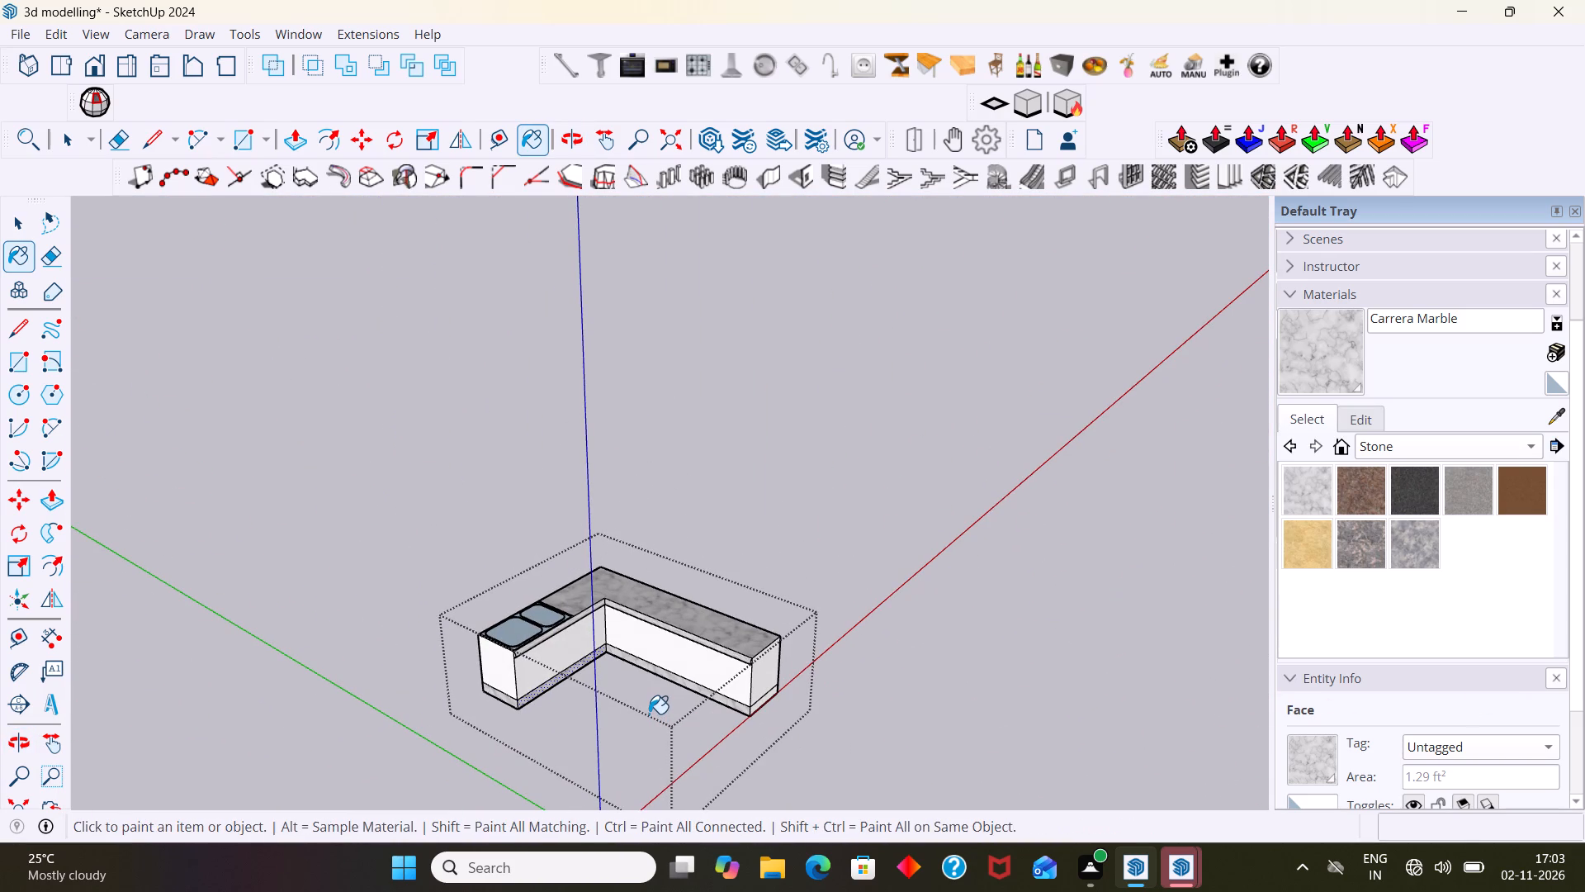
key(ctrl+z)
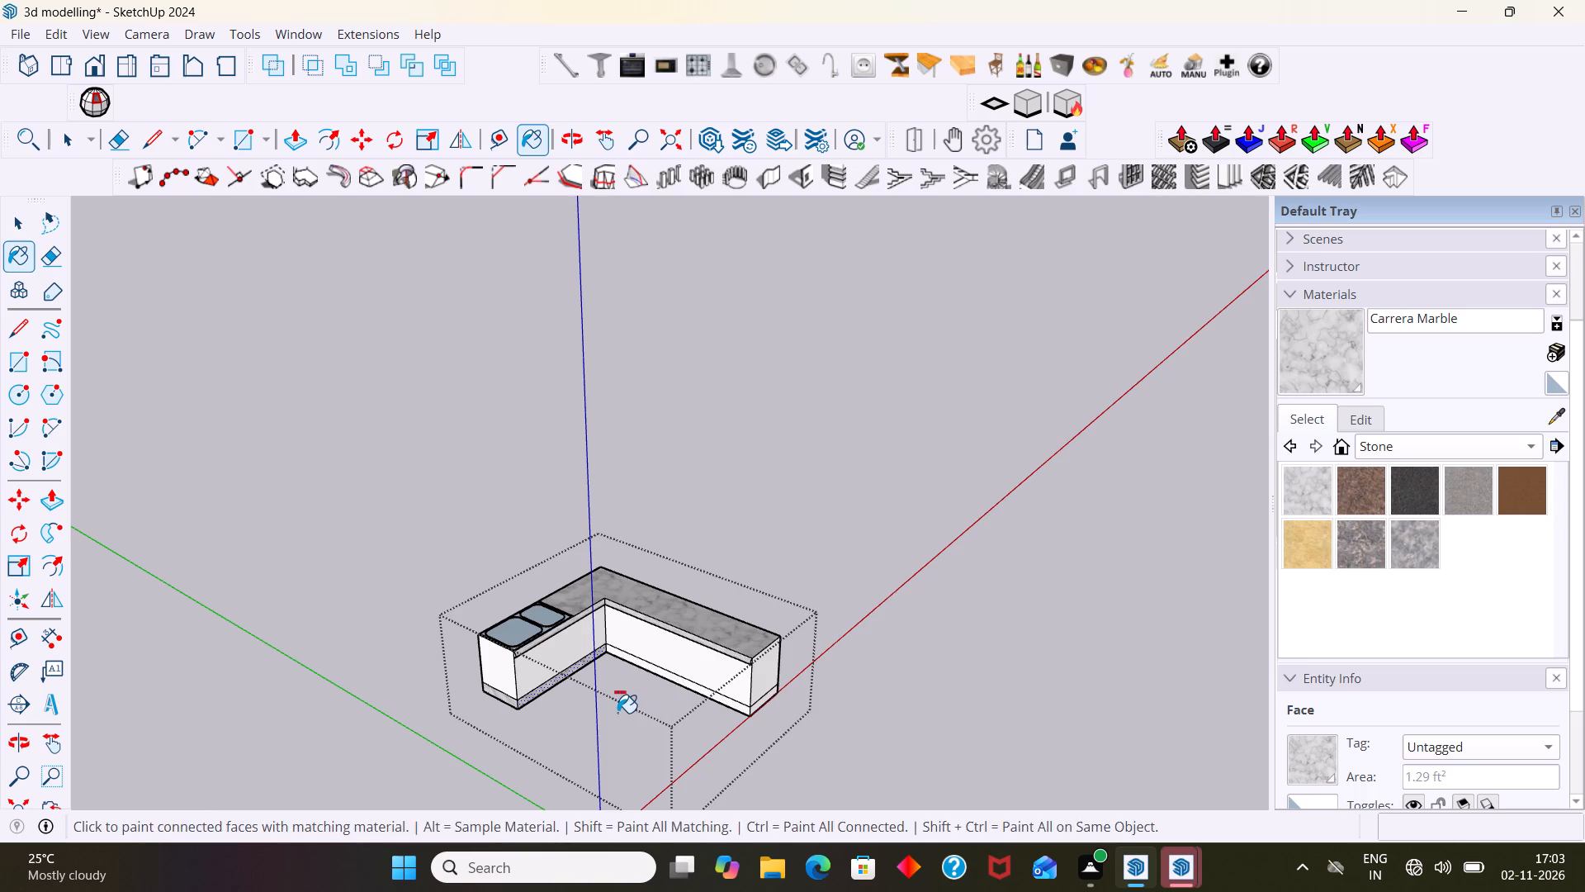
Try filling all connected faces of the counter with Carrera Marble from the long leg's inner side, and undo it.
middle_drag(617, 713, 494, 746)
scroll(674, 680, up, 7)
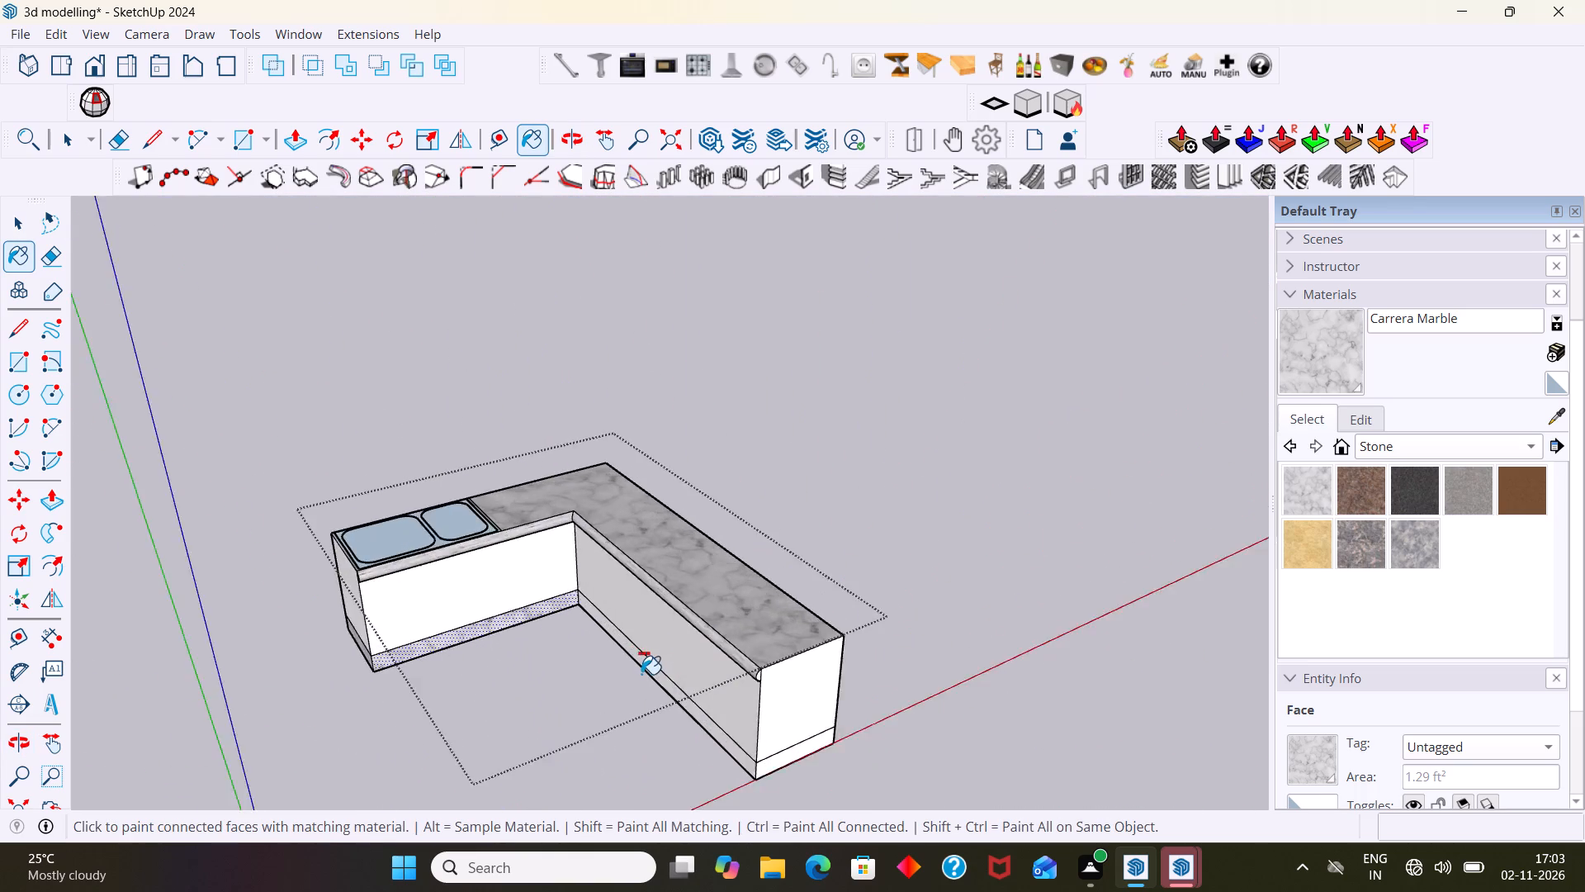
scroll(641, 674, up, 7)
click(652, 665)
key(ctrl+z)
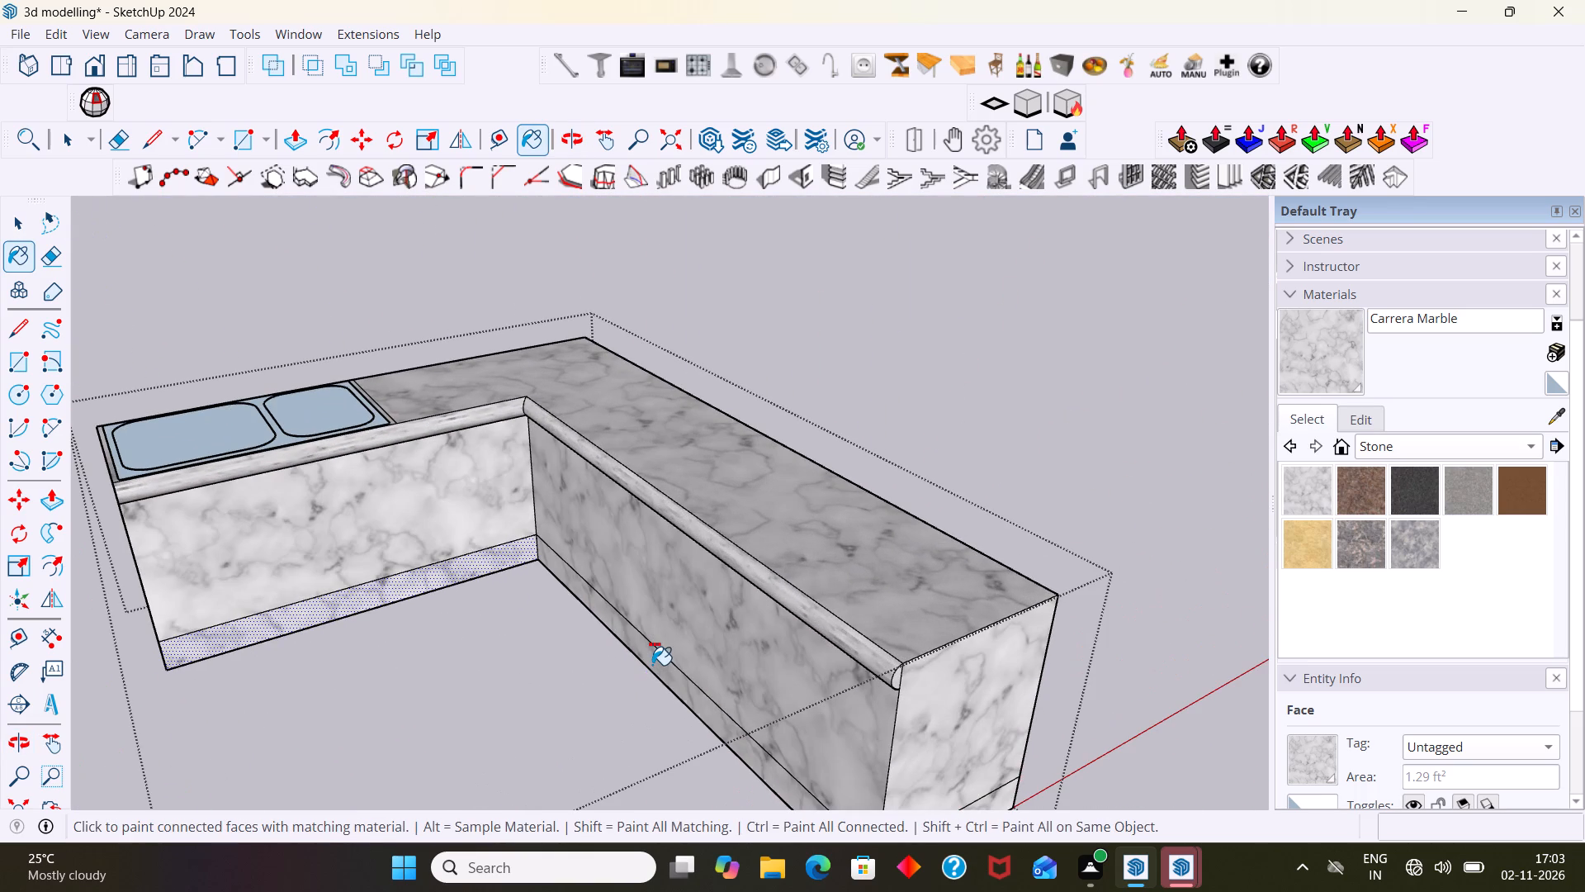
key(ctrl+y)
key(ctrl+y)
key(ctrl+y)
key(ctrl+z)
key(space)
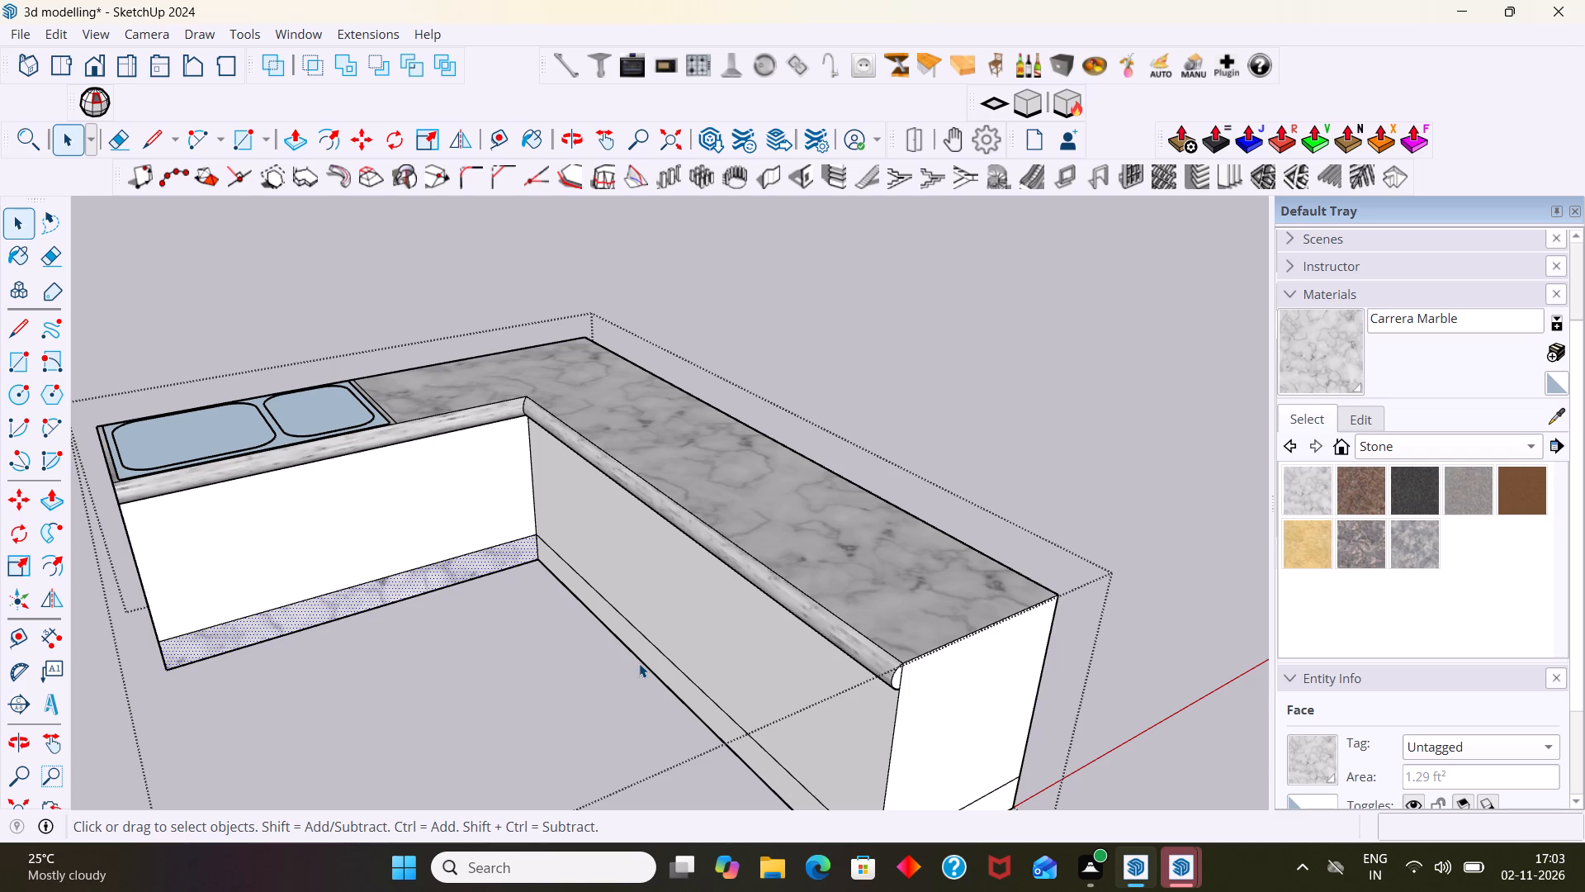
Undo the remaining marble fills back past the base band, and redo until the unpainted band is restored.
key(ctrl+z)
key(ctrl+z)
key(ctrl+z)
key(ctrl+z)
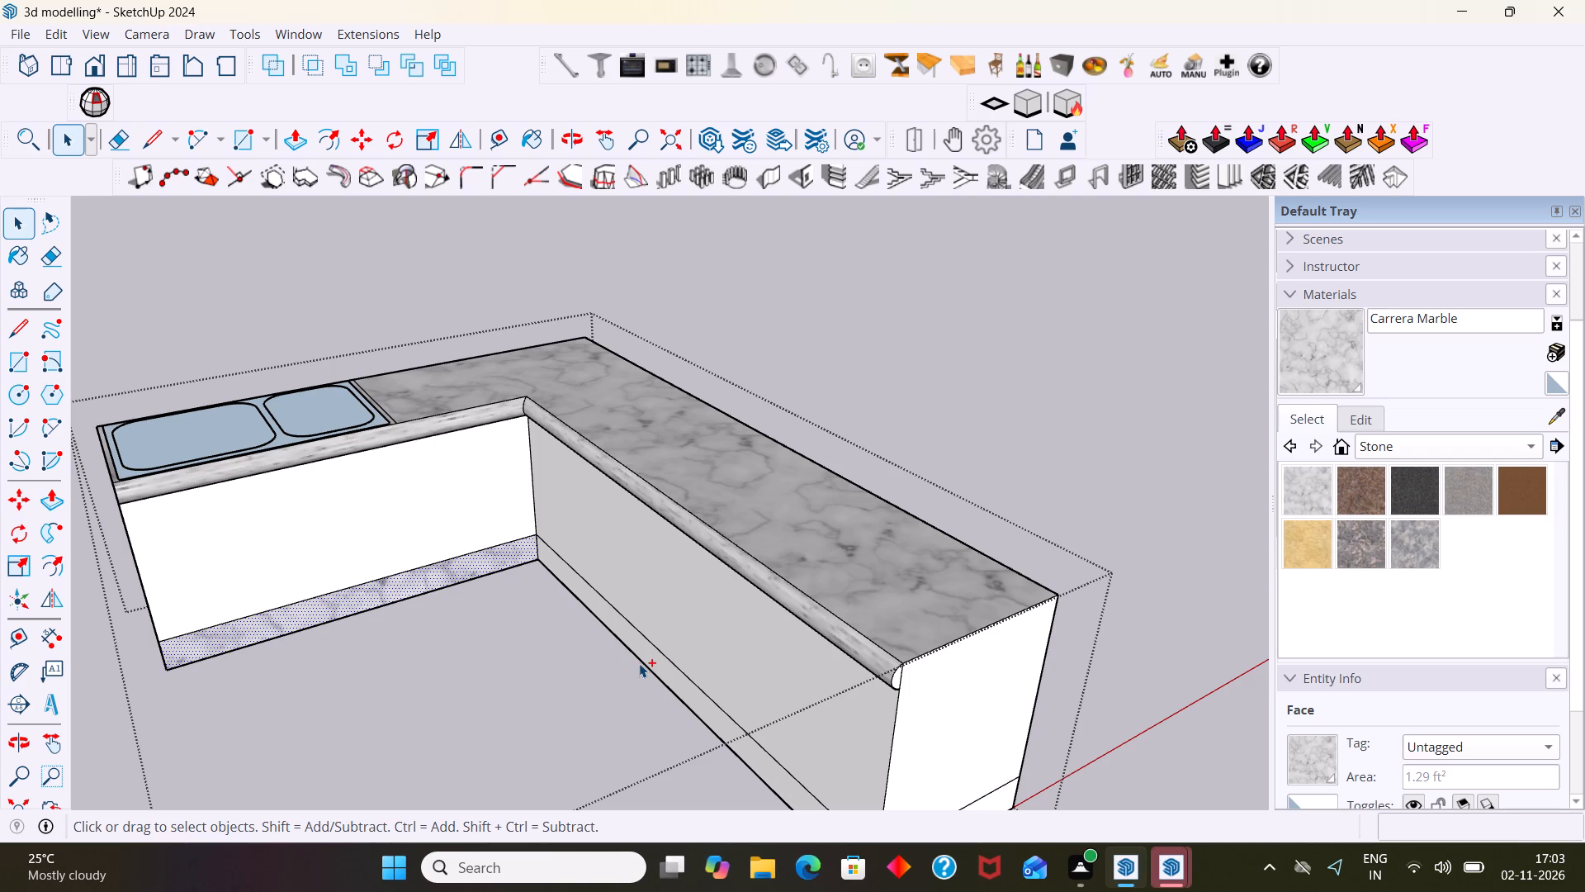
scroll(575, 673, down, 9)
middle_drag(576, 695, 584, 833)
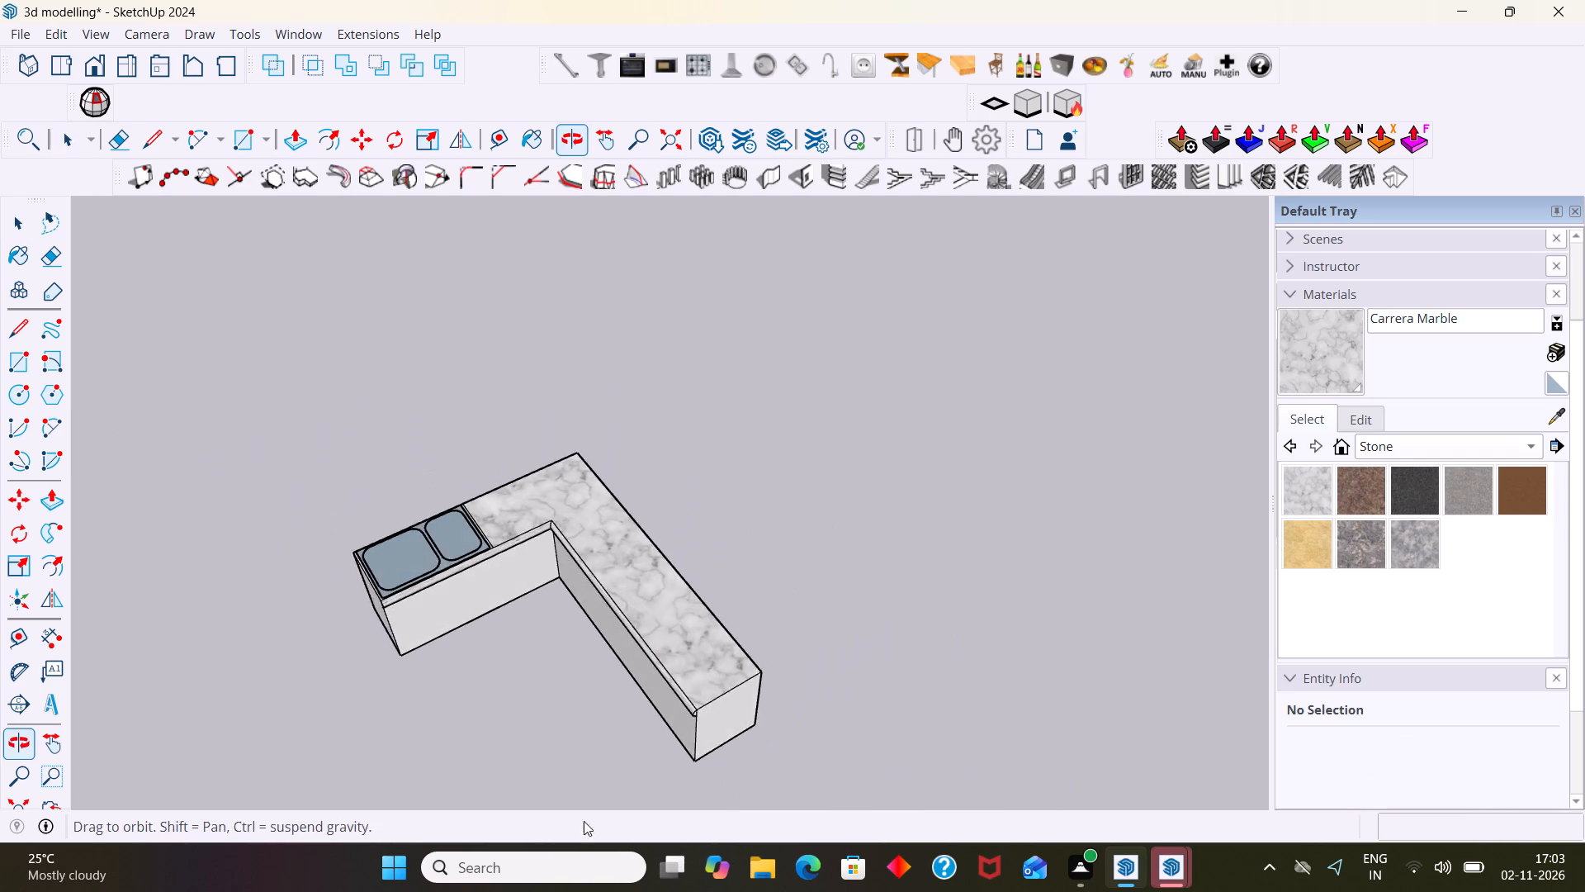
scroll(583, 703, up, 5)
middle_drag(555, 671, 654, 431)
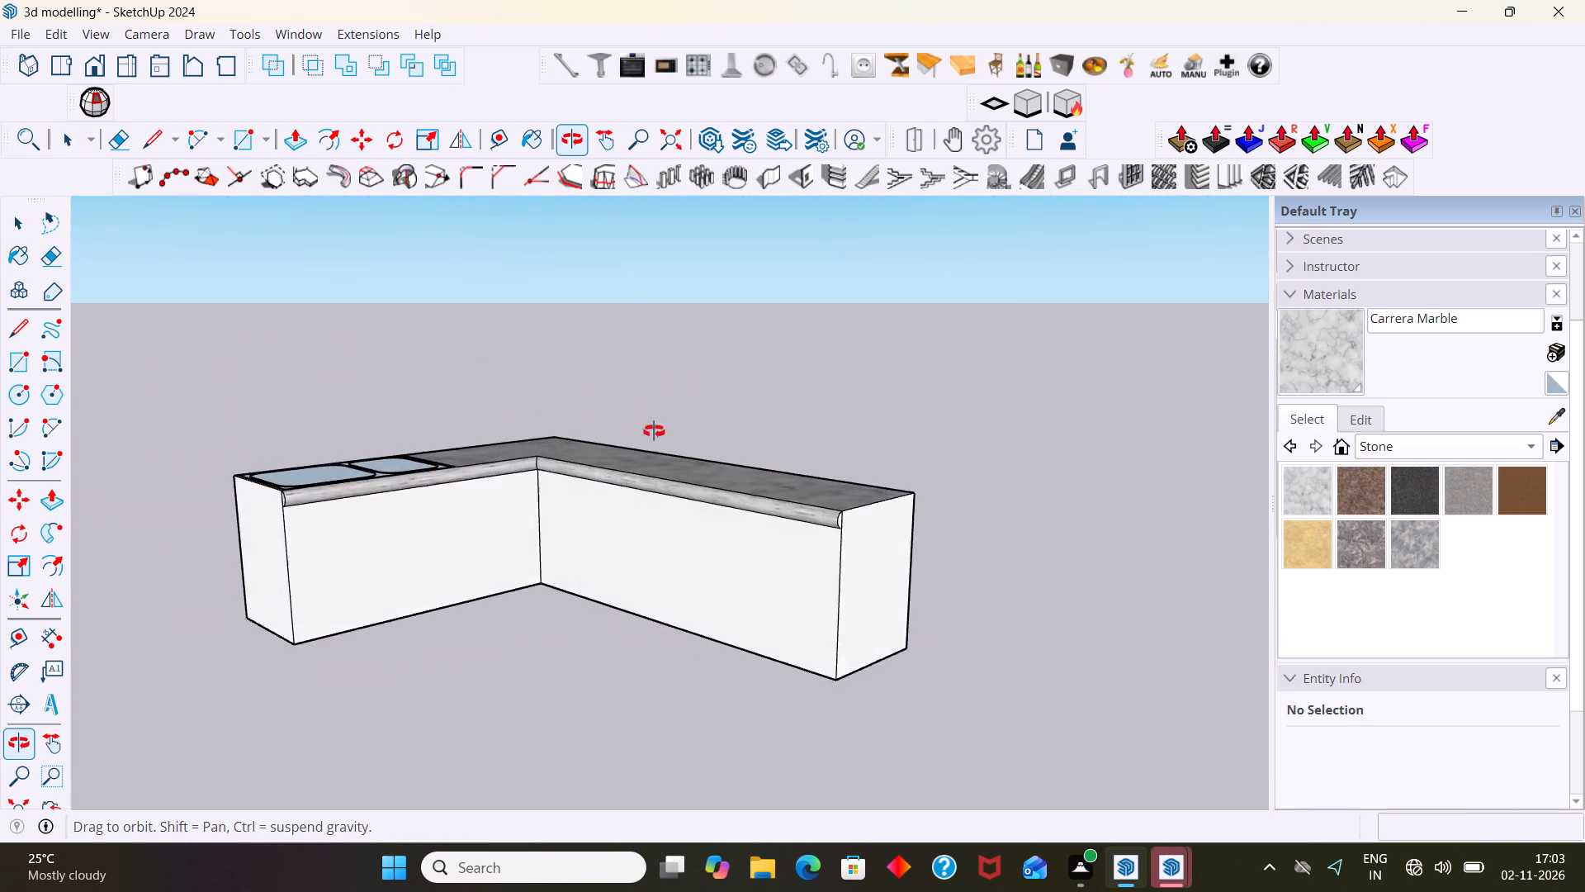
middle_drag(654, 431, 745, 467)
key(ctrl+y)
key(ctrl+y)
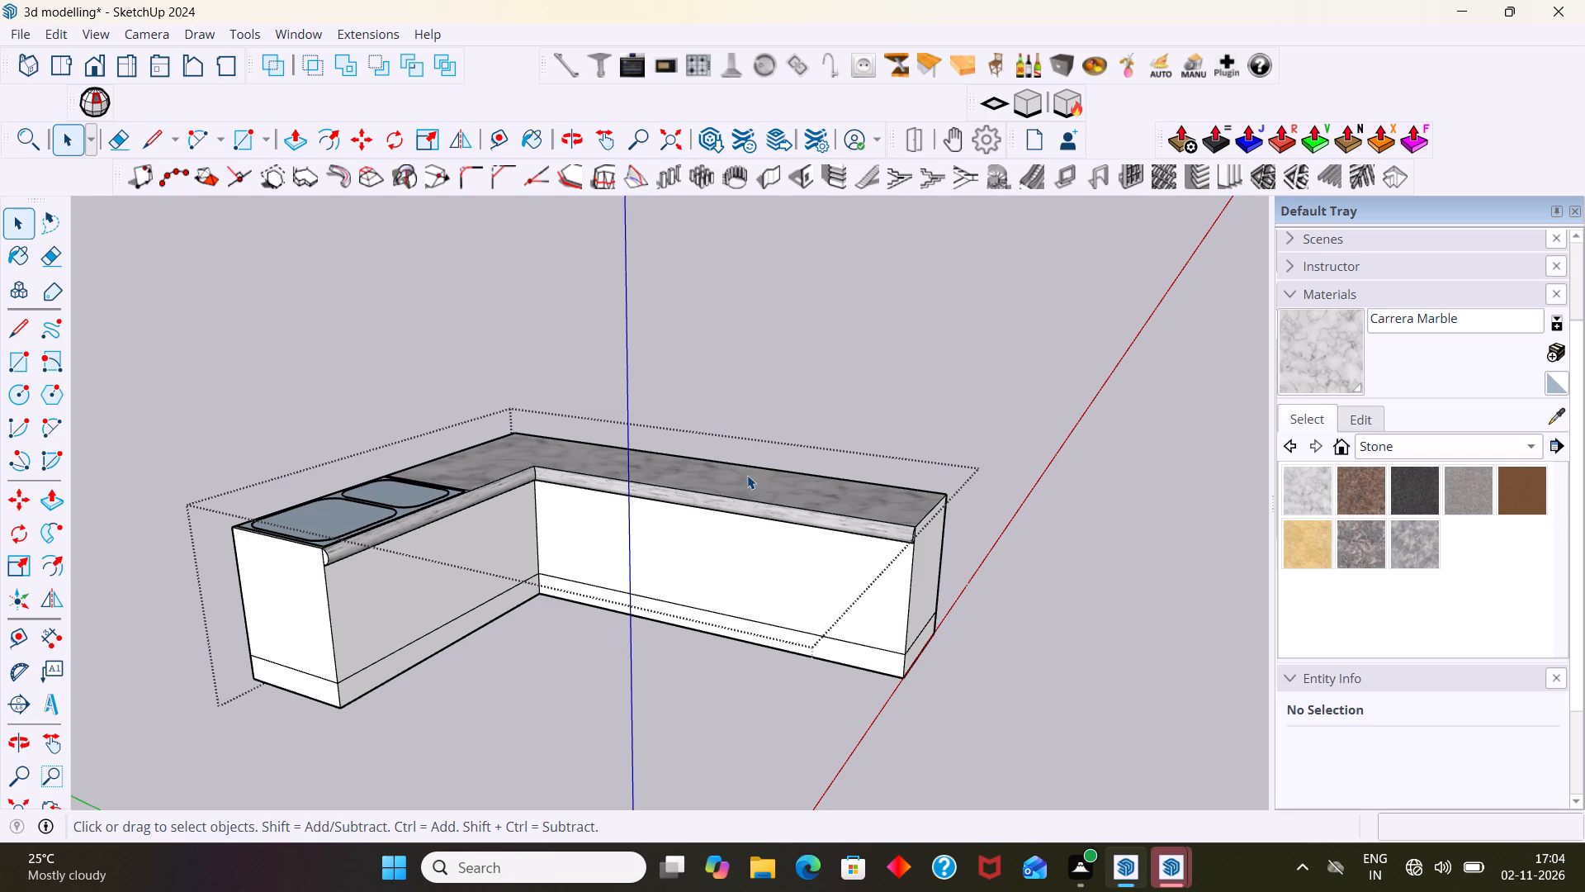
Paint the two inner faces of the counter's base band with Carrera Marble.
middle_drag(640, 658, 622, 722)
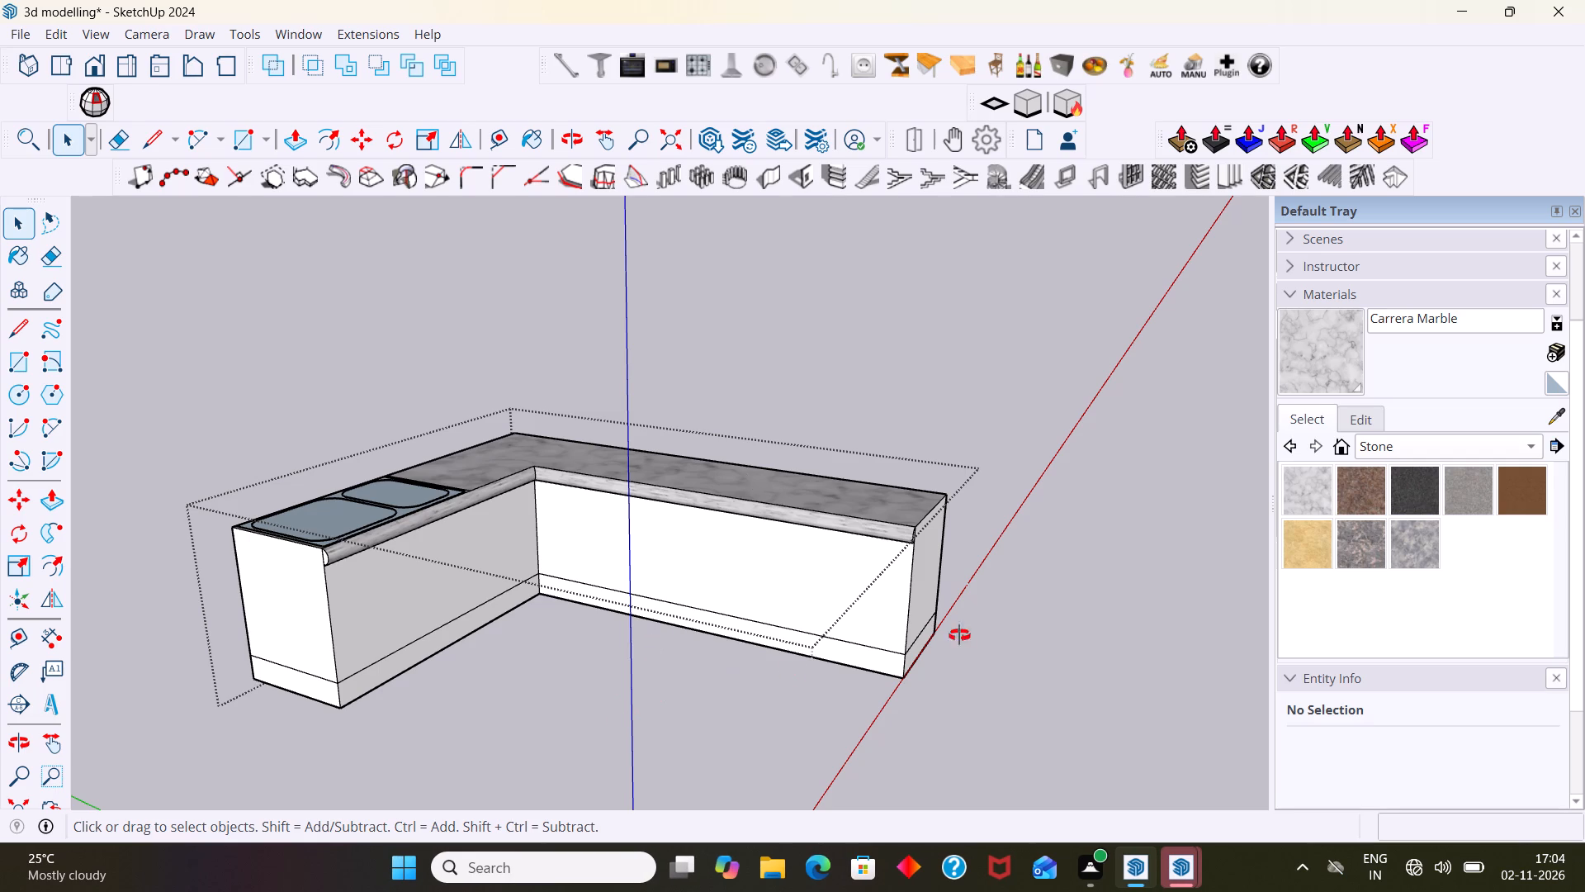
click(1032, 590)
middle_drag(894, 665, 883, 732)
scroll(580, 633, up, 10)
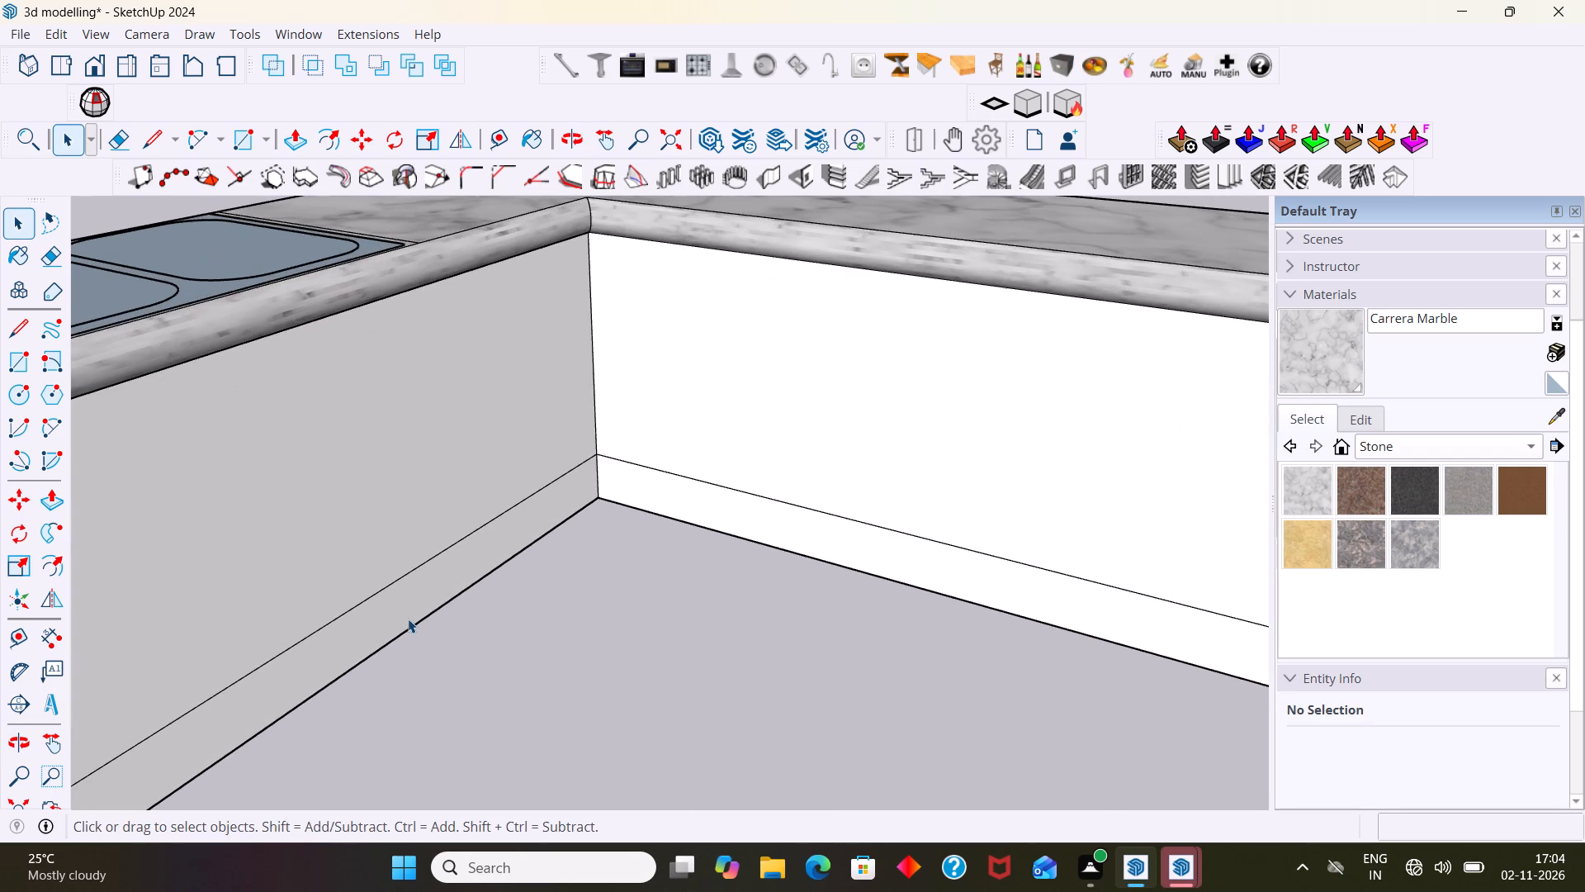
click(408, 619)
triple_click(400, 614)
click(403, 613)
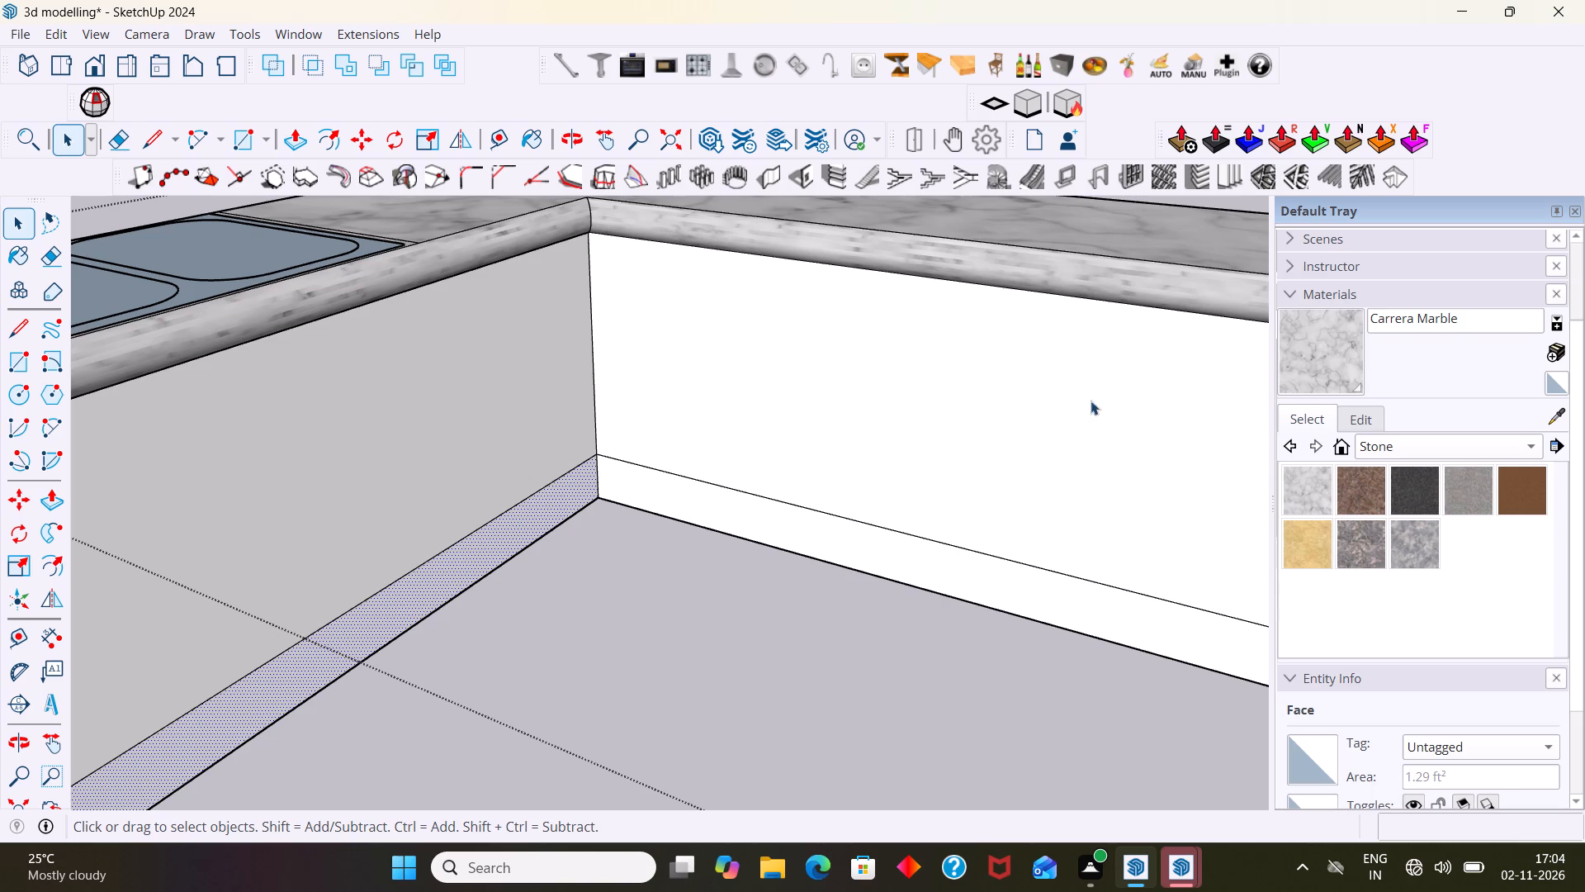
click(1333, 361)
click(447, 572)
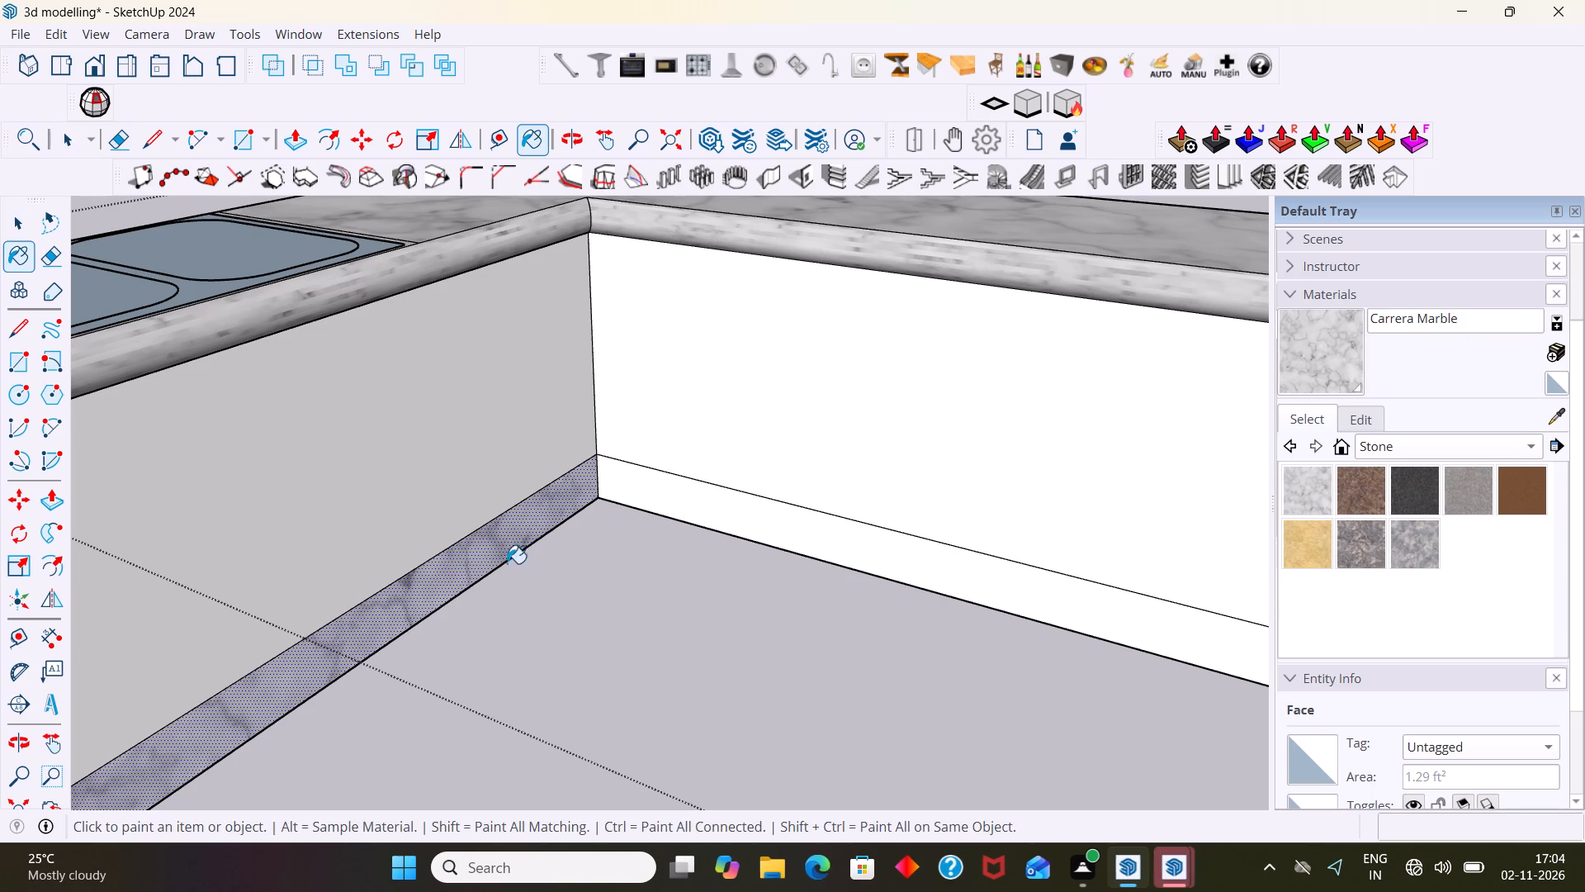
click(700, 515)
Paint the base band on the sink-side end of the counter with Carrera Marble.
scroll(701, 515, down, 10)
middle_drag(1003, 608, 1374, 595)
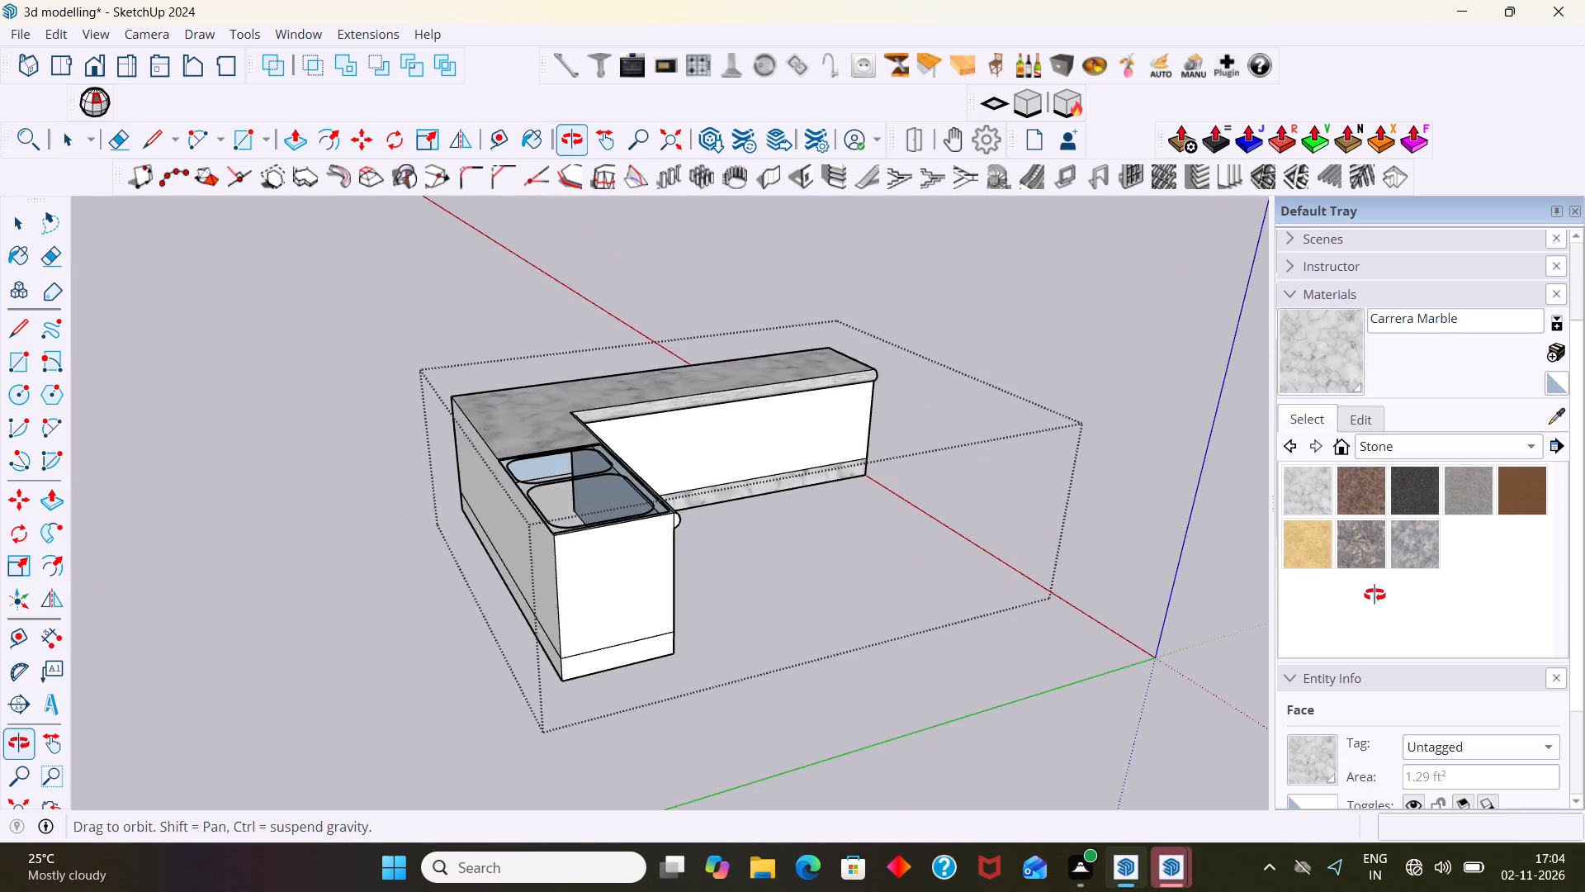
middle_drag(1374, 595, 1380, 588)
scroll(615, 772, up, 4)
middle_drag(613, 728, 175, 720)
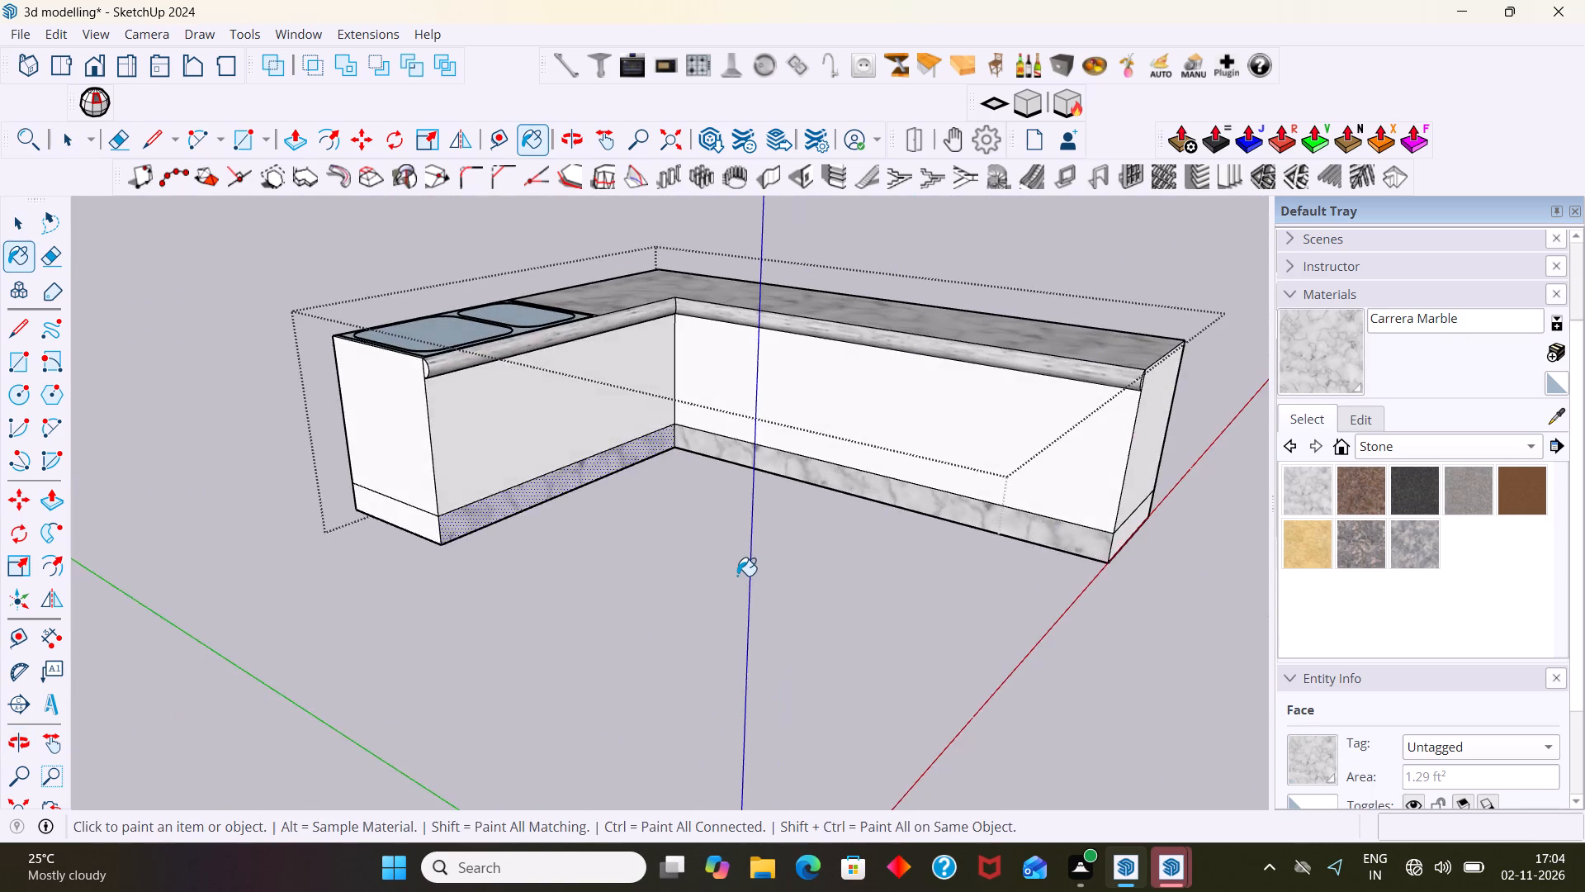
scroll(737, 576, down, 3)
middle_drag(652, 593, 400, 638)
scroll(478, 548, up, 3)
middle_drag(492, 527, 728, 524)
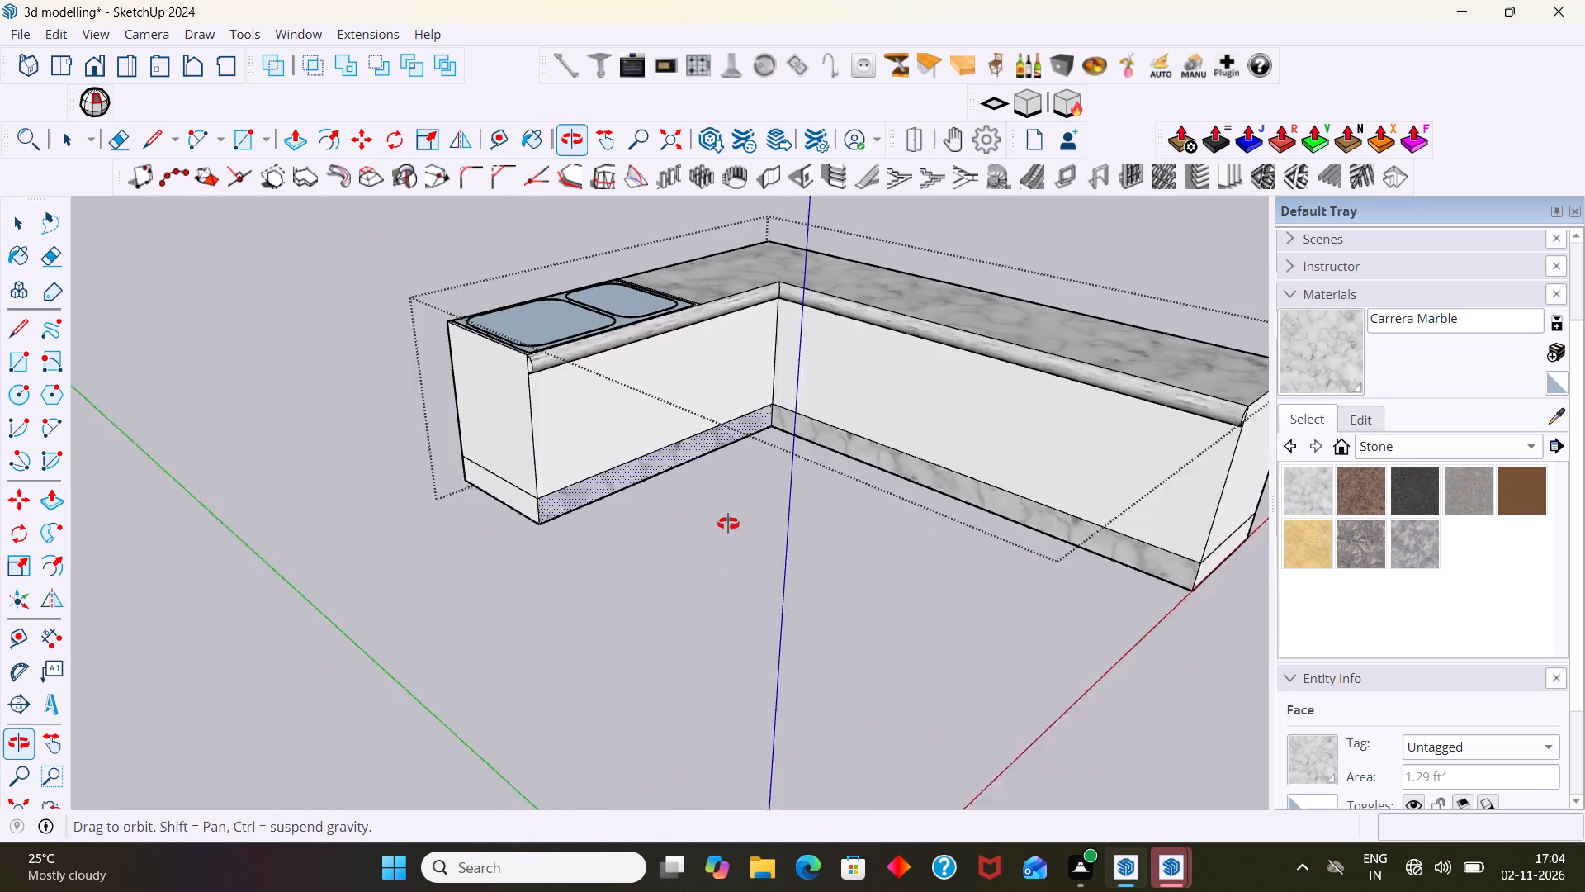
middle_drag(728, 524, 734, 520)
scroll(518, 525, up, 4)
click(513, 508)
Paint the base band on the long leg's free end with Carrera Marble.
scroll(519, 507, down, 8)
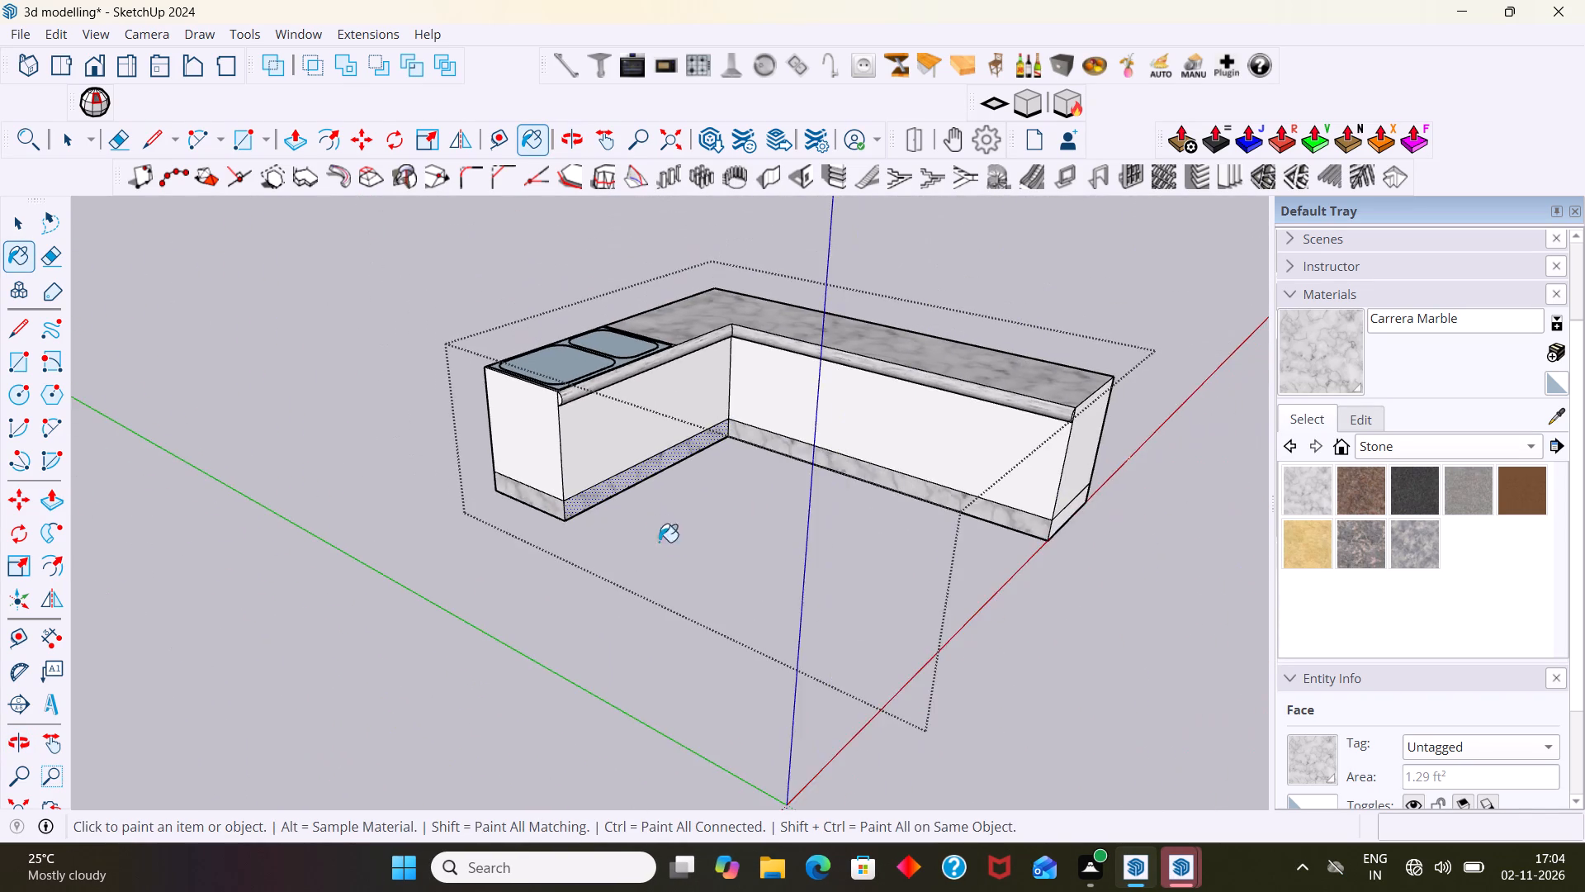
middle_drag(678, 552, 565, 559)
scroll(1029, 569, up, 5)
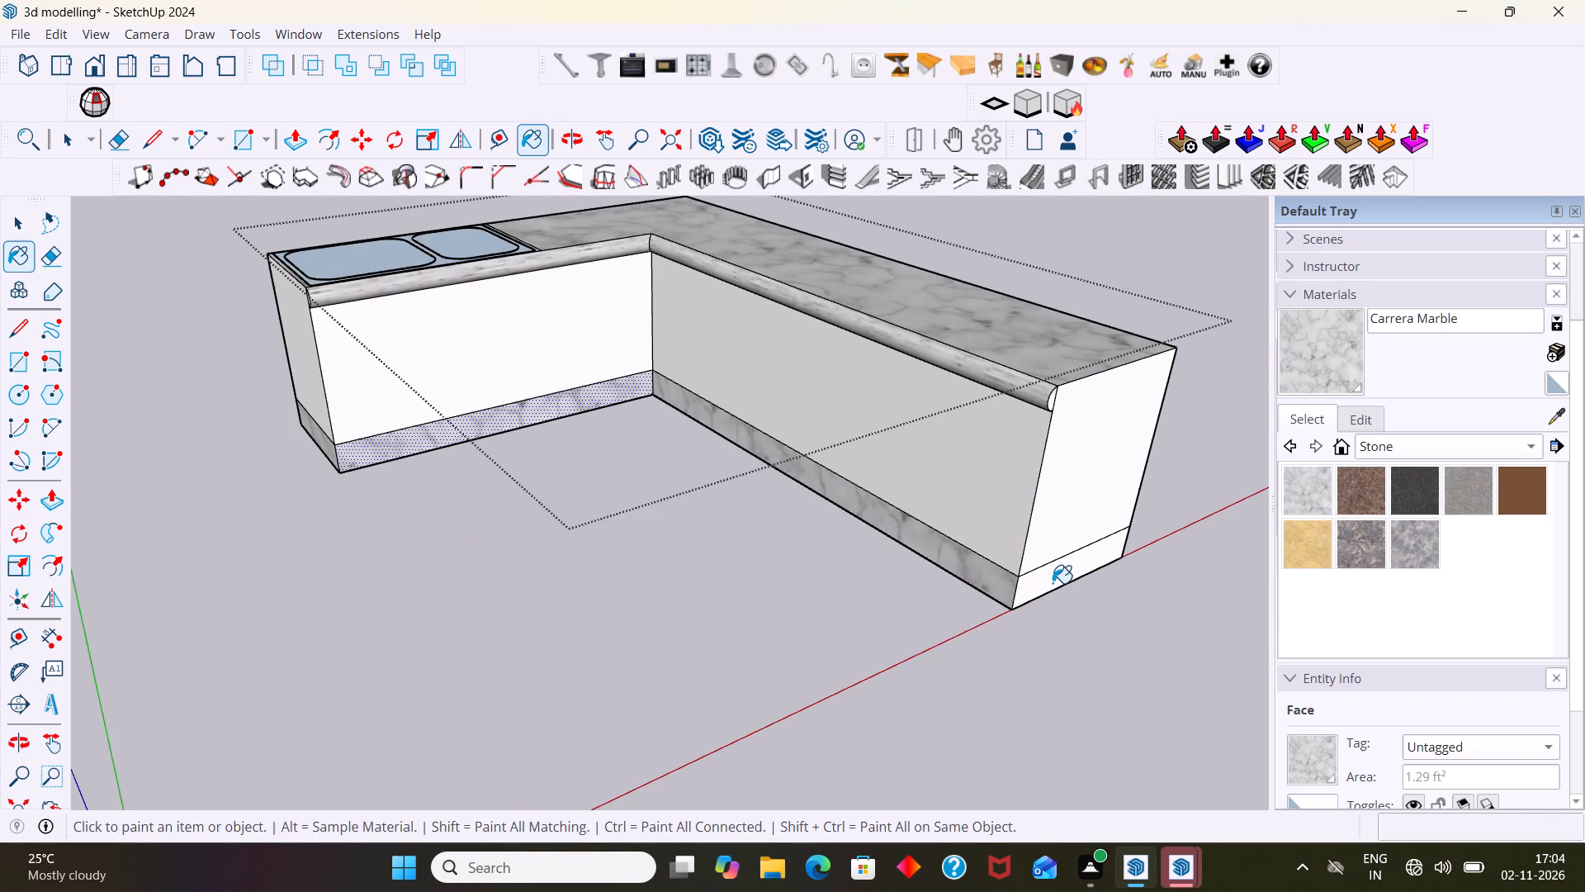
click(1053, 583)
scroll(1053, 583, down, 5)
key(space)
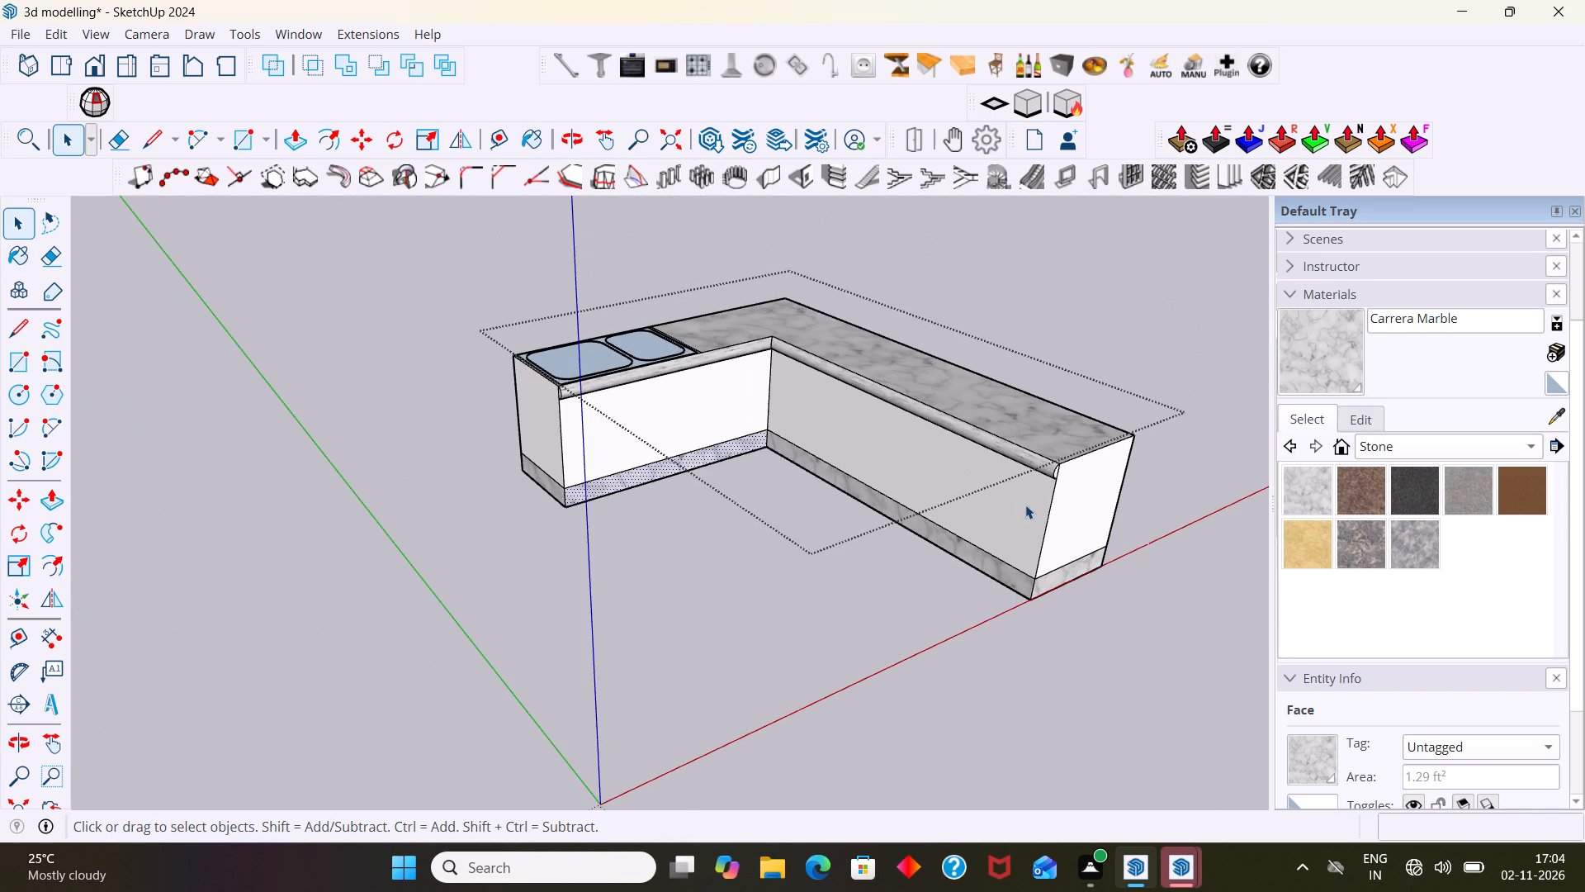
Leave editing of the counter group and unhide the rest of the house model.
scroll(1025, 505, down, 2)
click(1138, 371)
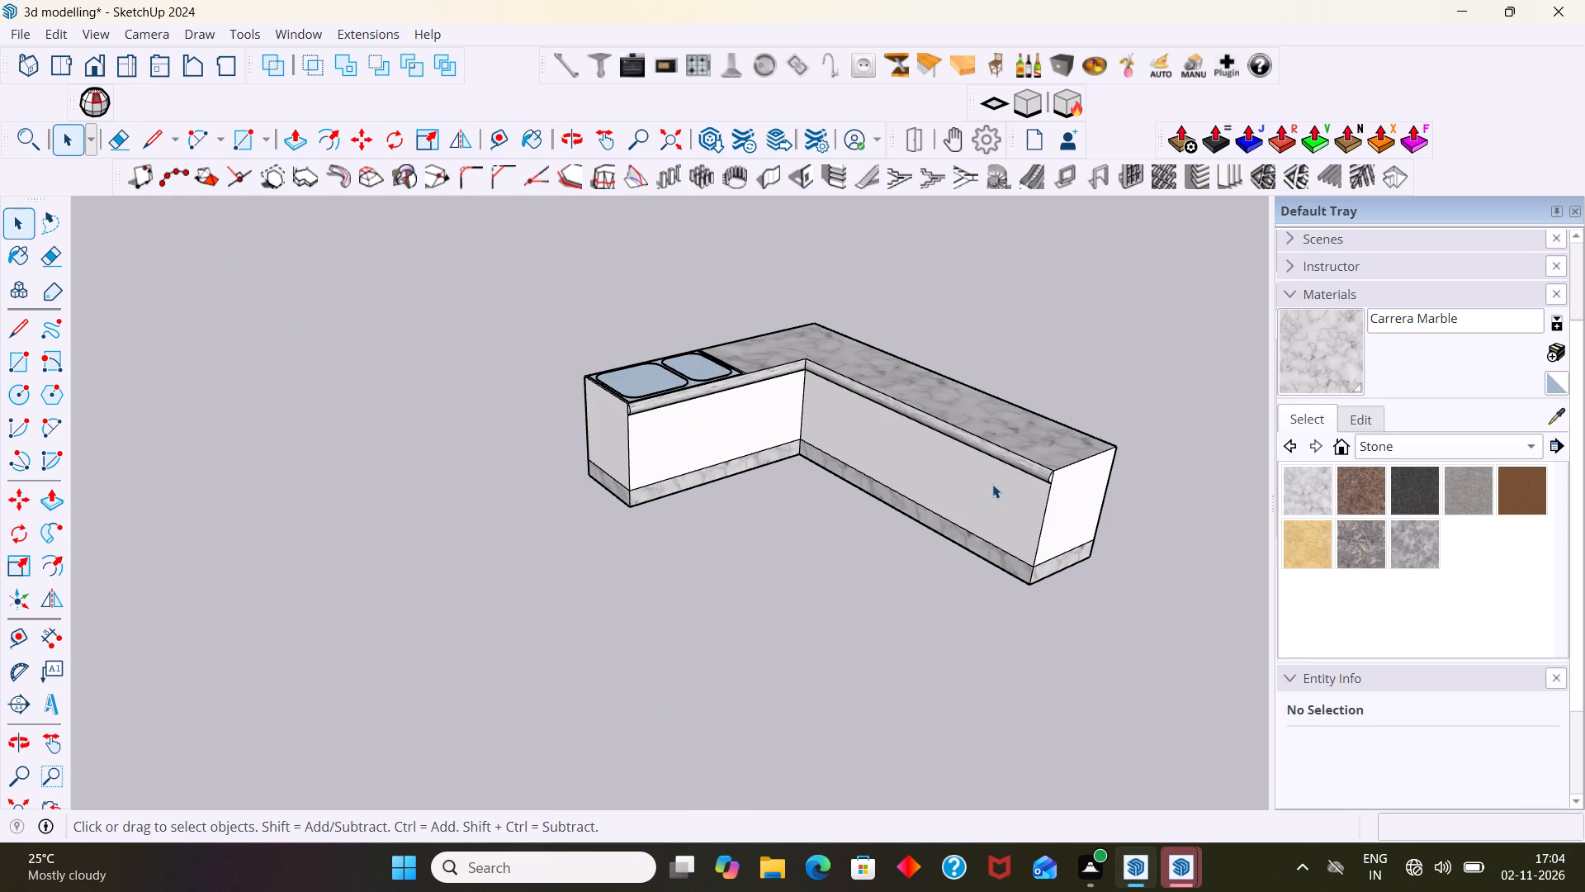
right_click(992, 484)
click(1061, 589)
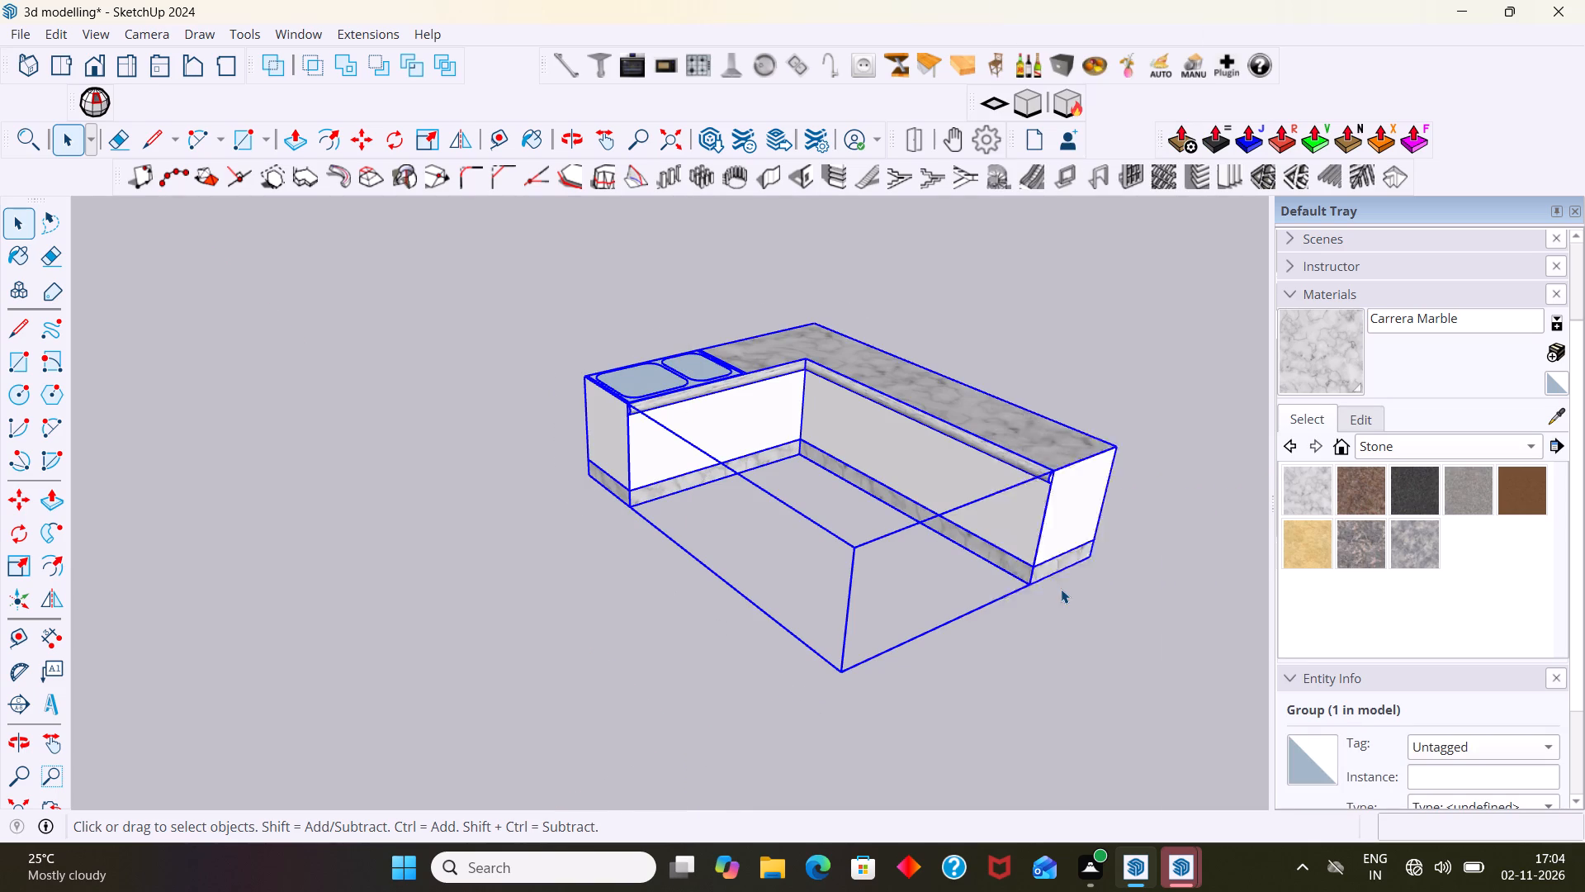
Fit the whole house in view and examine the marble counter, sink and base band in the kitchen from several angles.
scroll(1049, 577, down, 10)
click(13, 807)
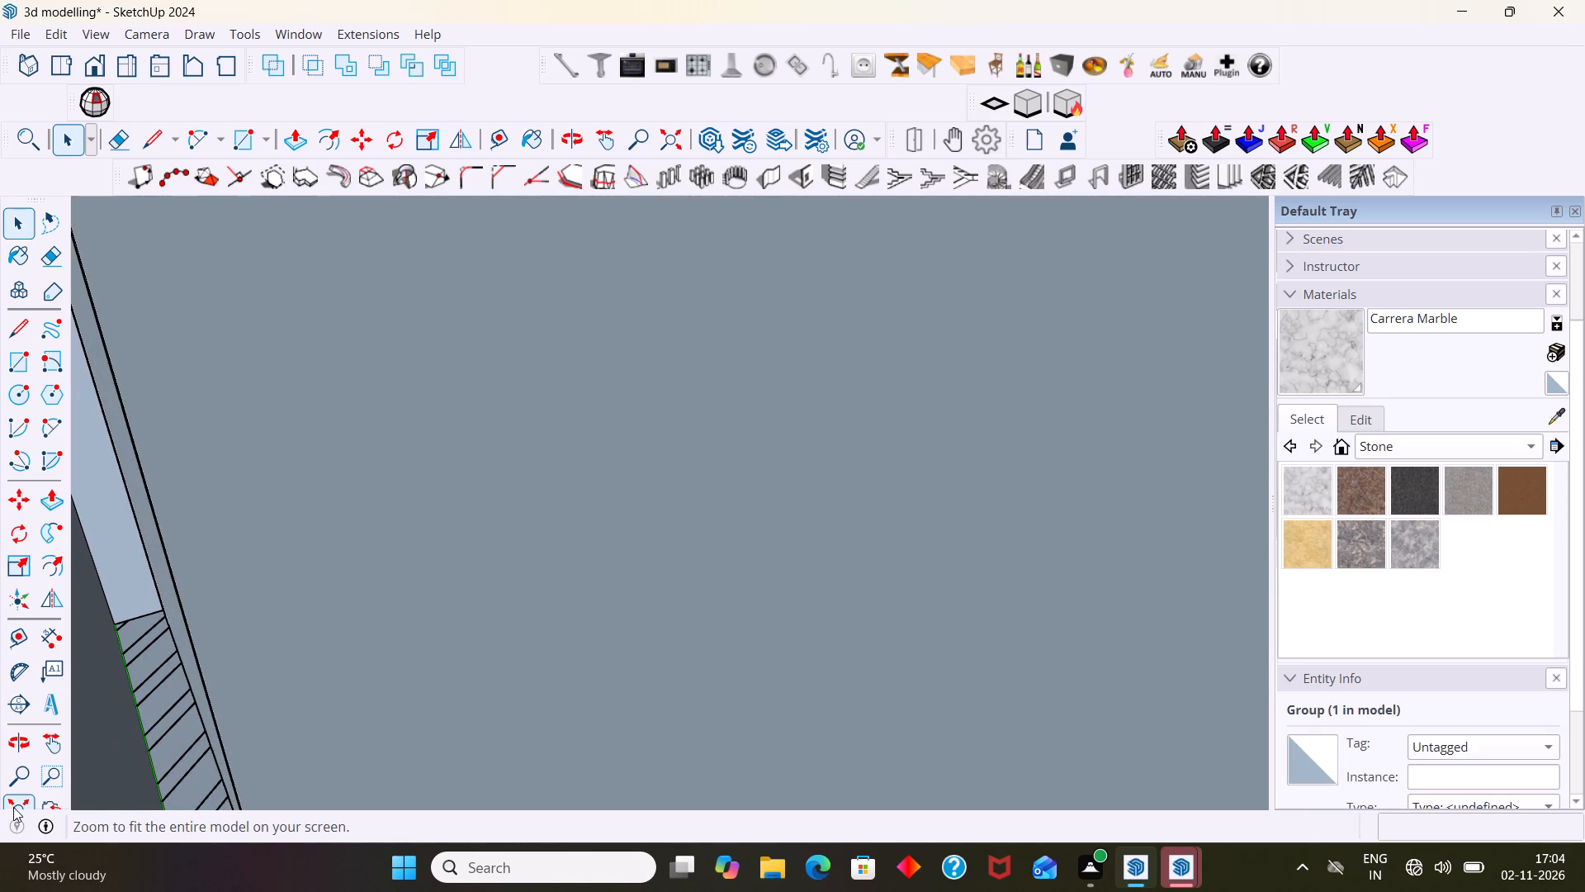
scroll(99, 773, down, 1)
scroll(408, 672, down, 5)
scroll(1005, 451, down, 3)
middle_drag(880, 472, 812, 726)
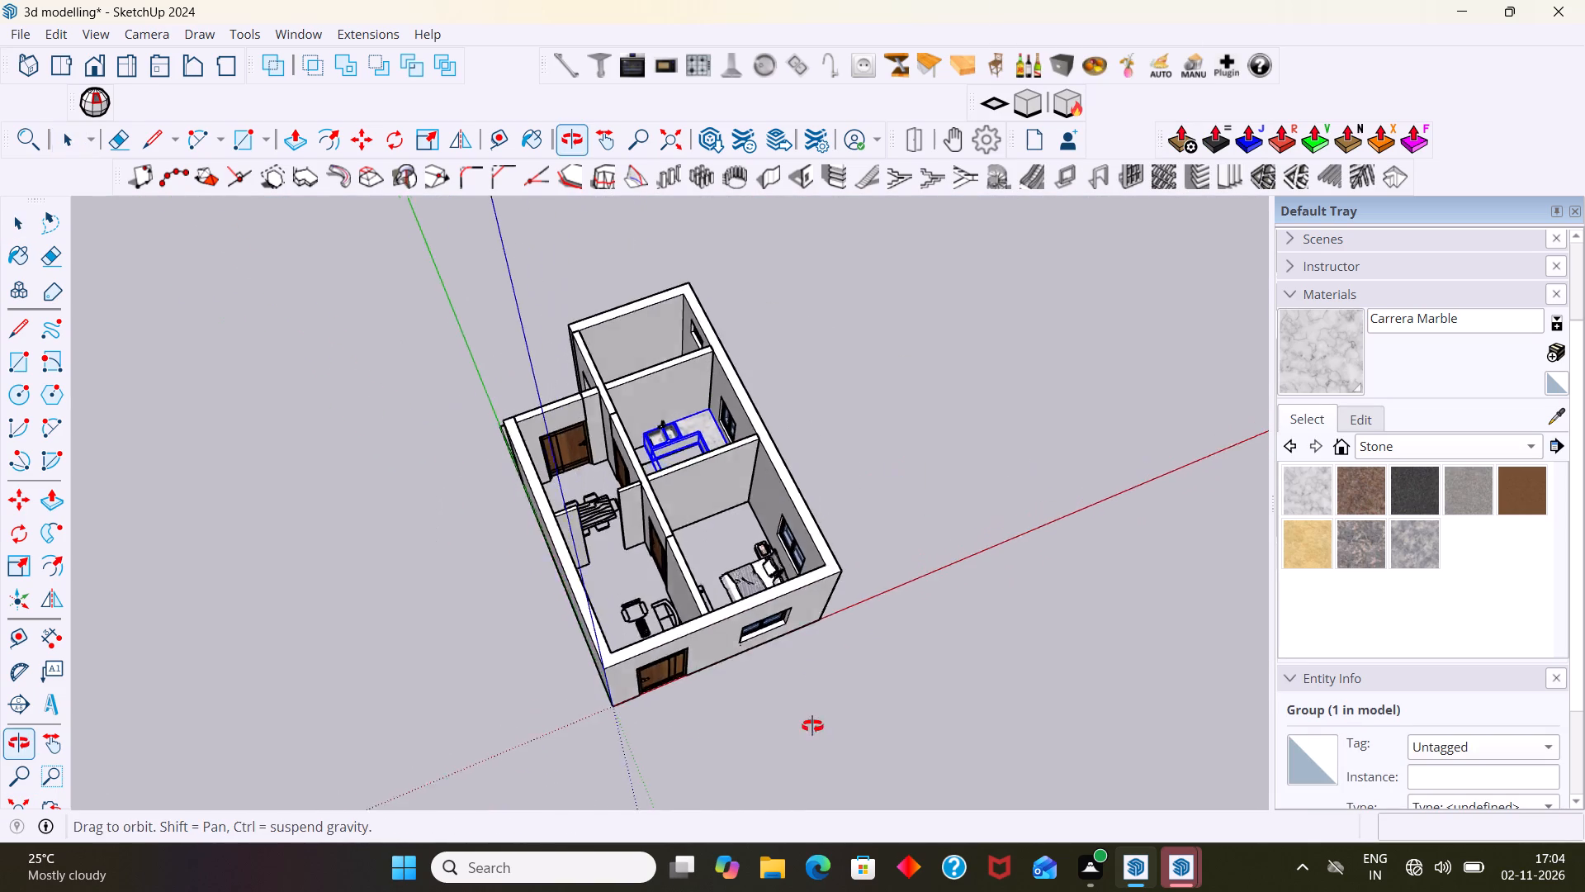
middle_drag(812, 726, 811, 722)
scroll(712, 468, up, 7)
click(953, 397)
scroll(584, 458, up, 8)
middle_drag(685, 442, 855, 424)
scroll(617, 472, up, 6)
middle_drag(547, 490, 524, 441)
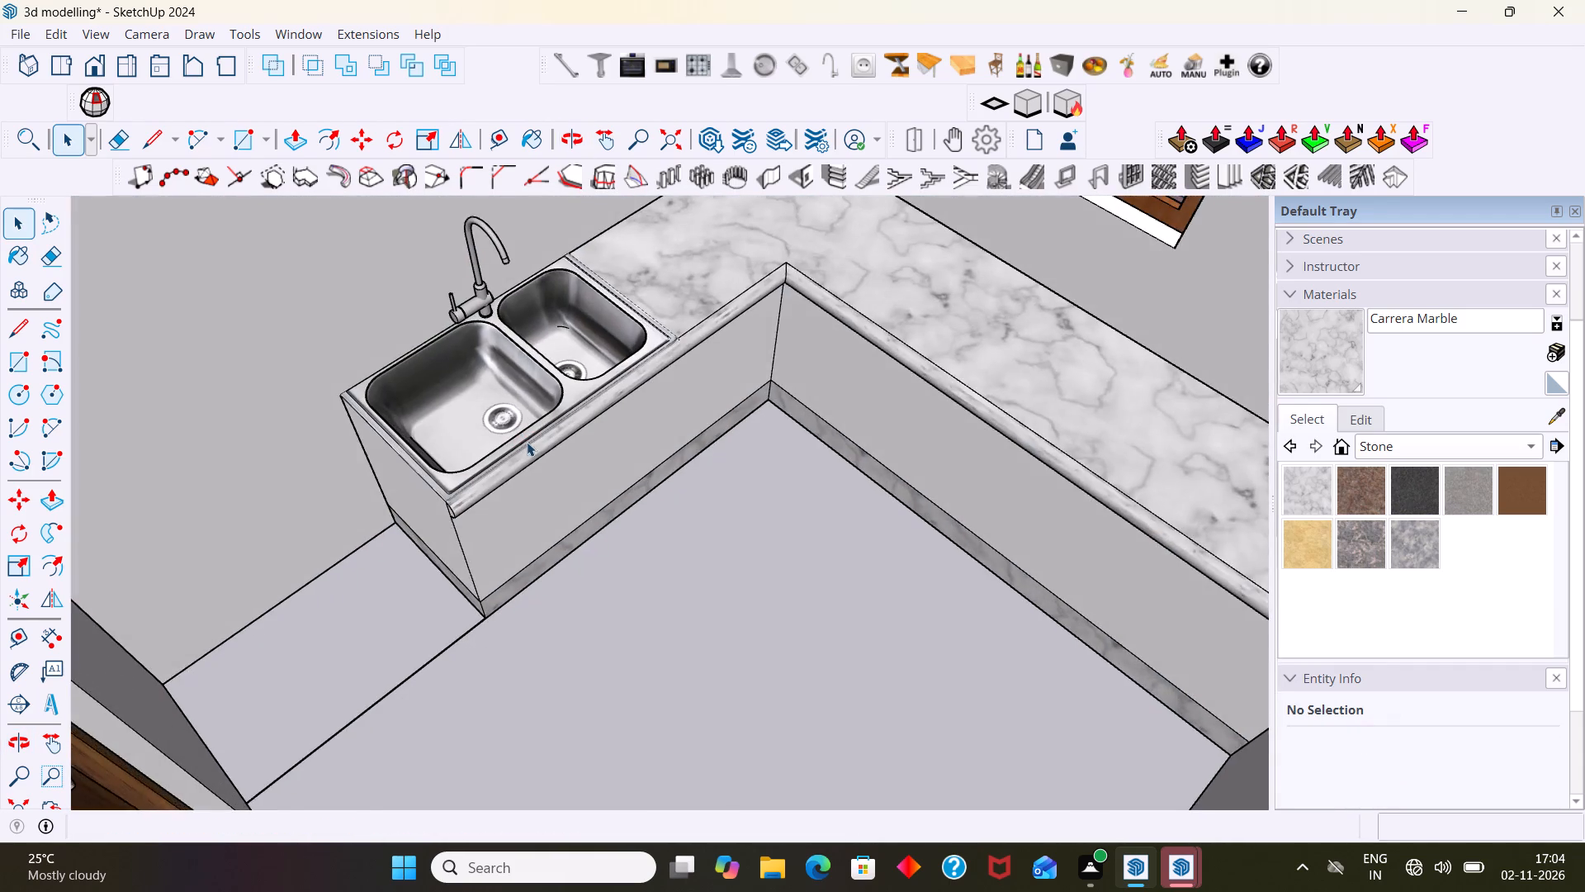
scroll(528, 442, down, 3)
shift+middle_drag(713, 424, 457, 505)
scroll(470, 494, down, 4)
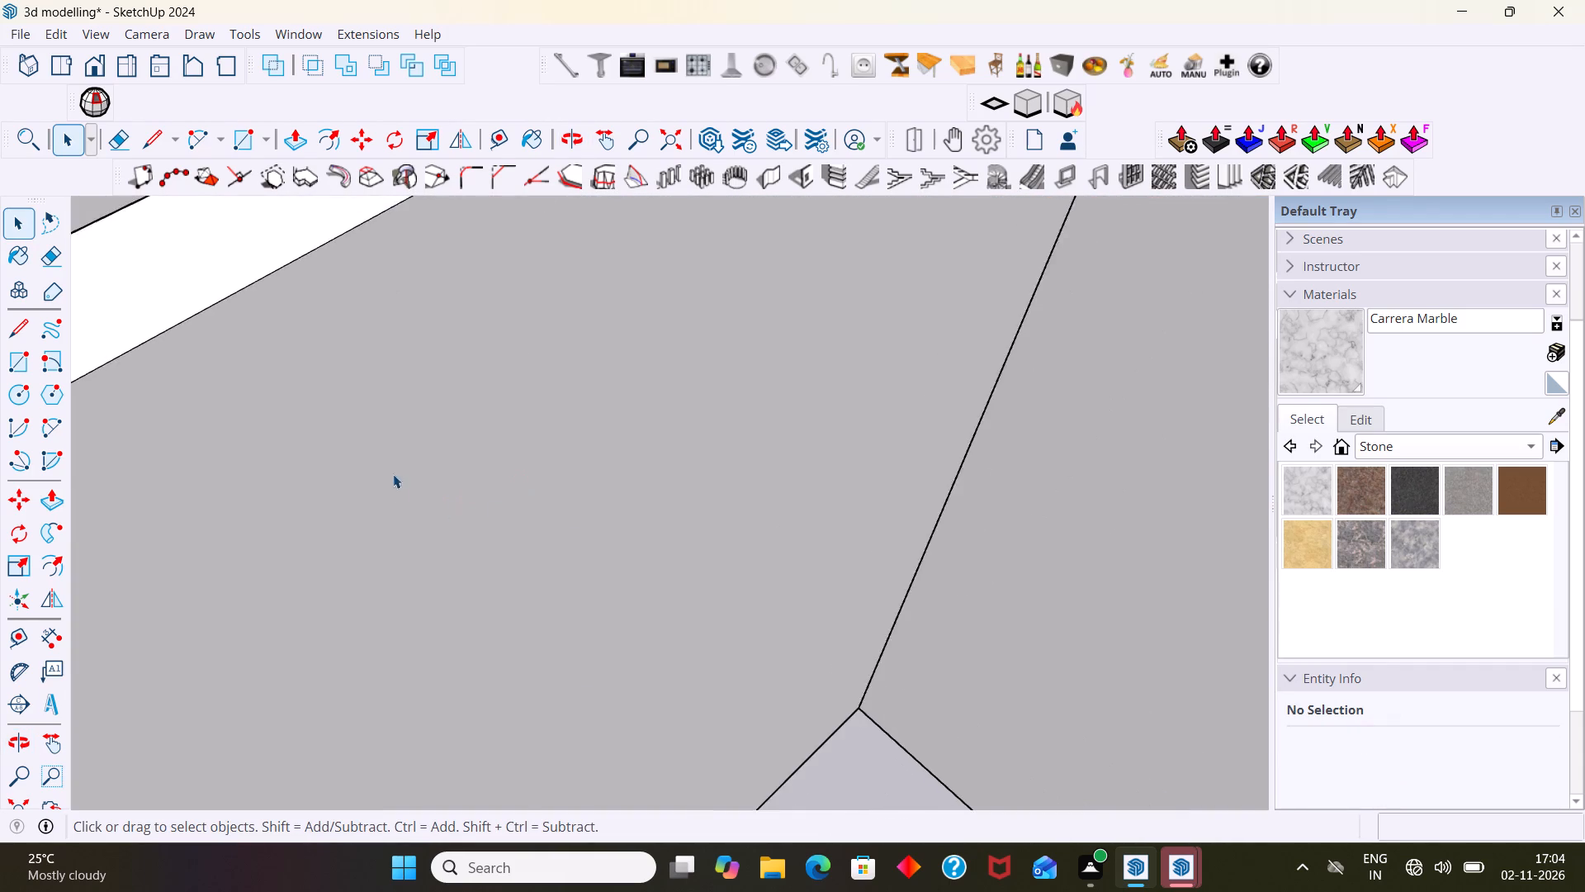
scroll(393, 474, down, 9)
shift+middle_drag(438, 496, 830, 672)
middle_drag(806, 631, 912, 734)
scroll(804, 620, up, 2)
middle_drag(804, 625, 985, 601)
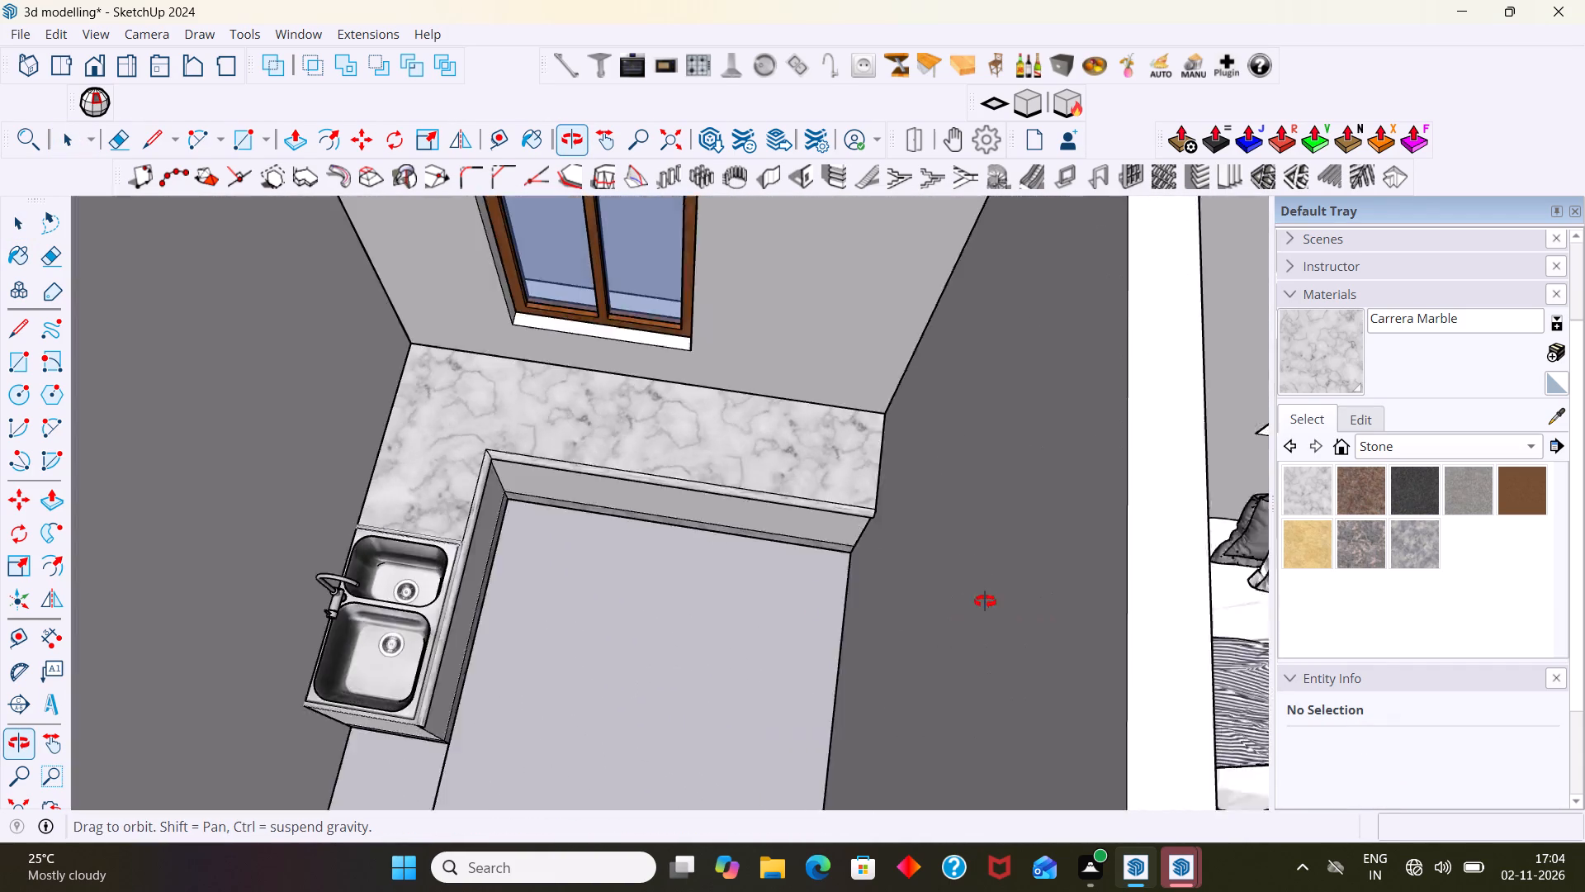
middle_drag(985, 601, 1090, 512)
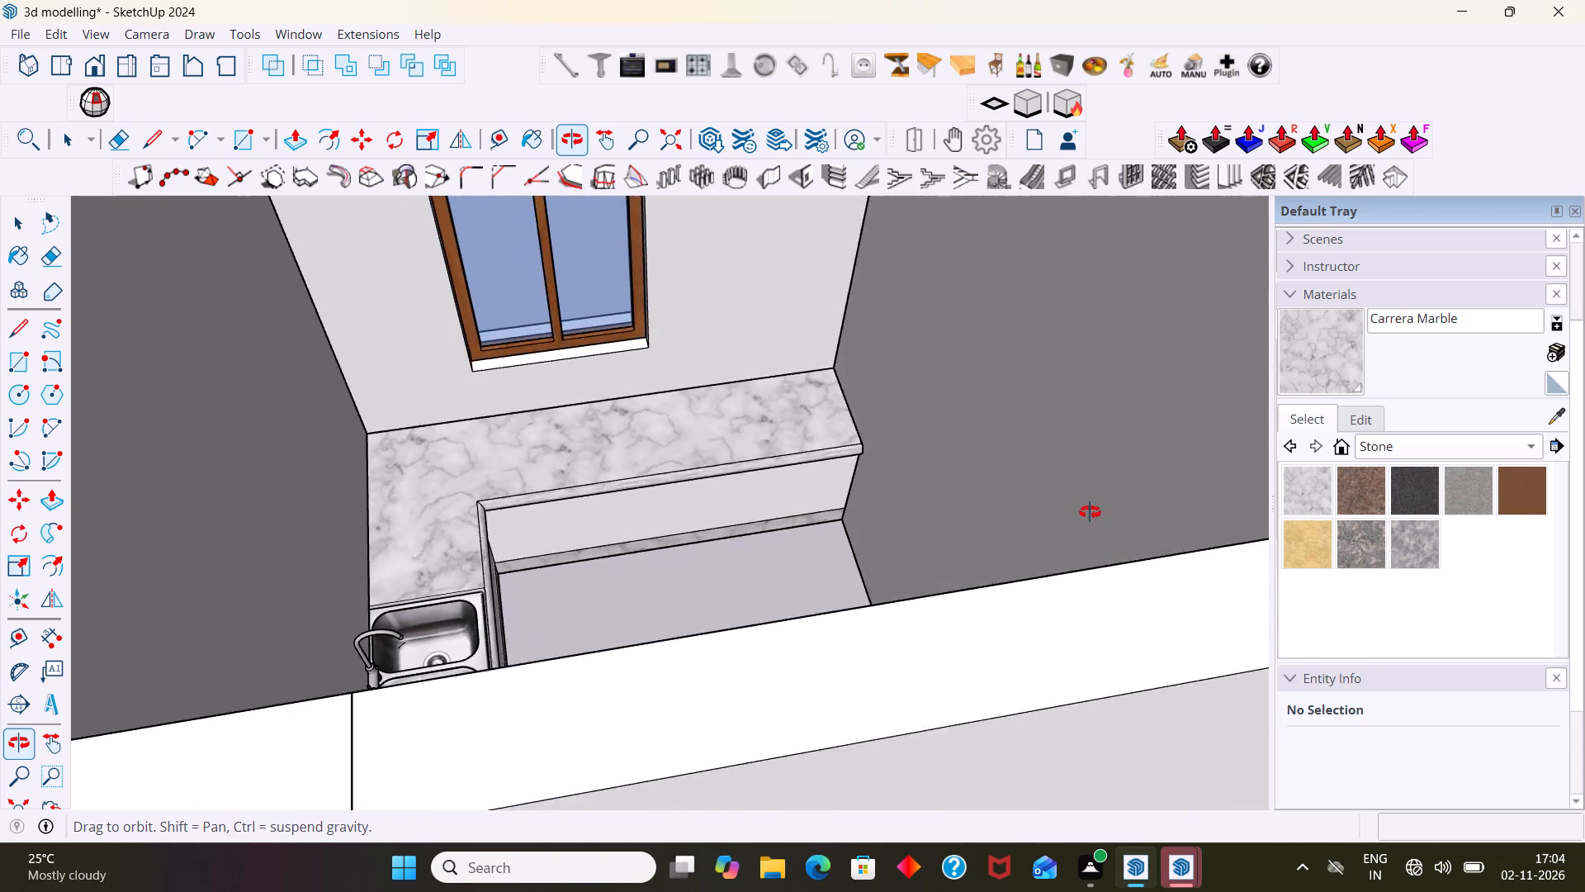
middle_drag(1090, 512, 986, 522)
scroll(902, 510, up, 1)
scroll(891, 509, down, 4)
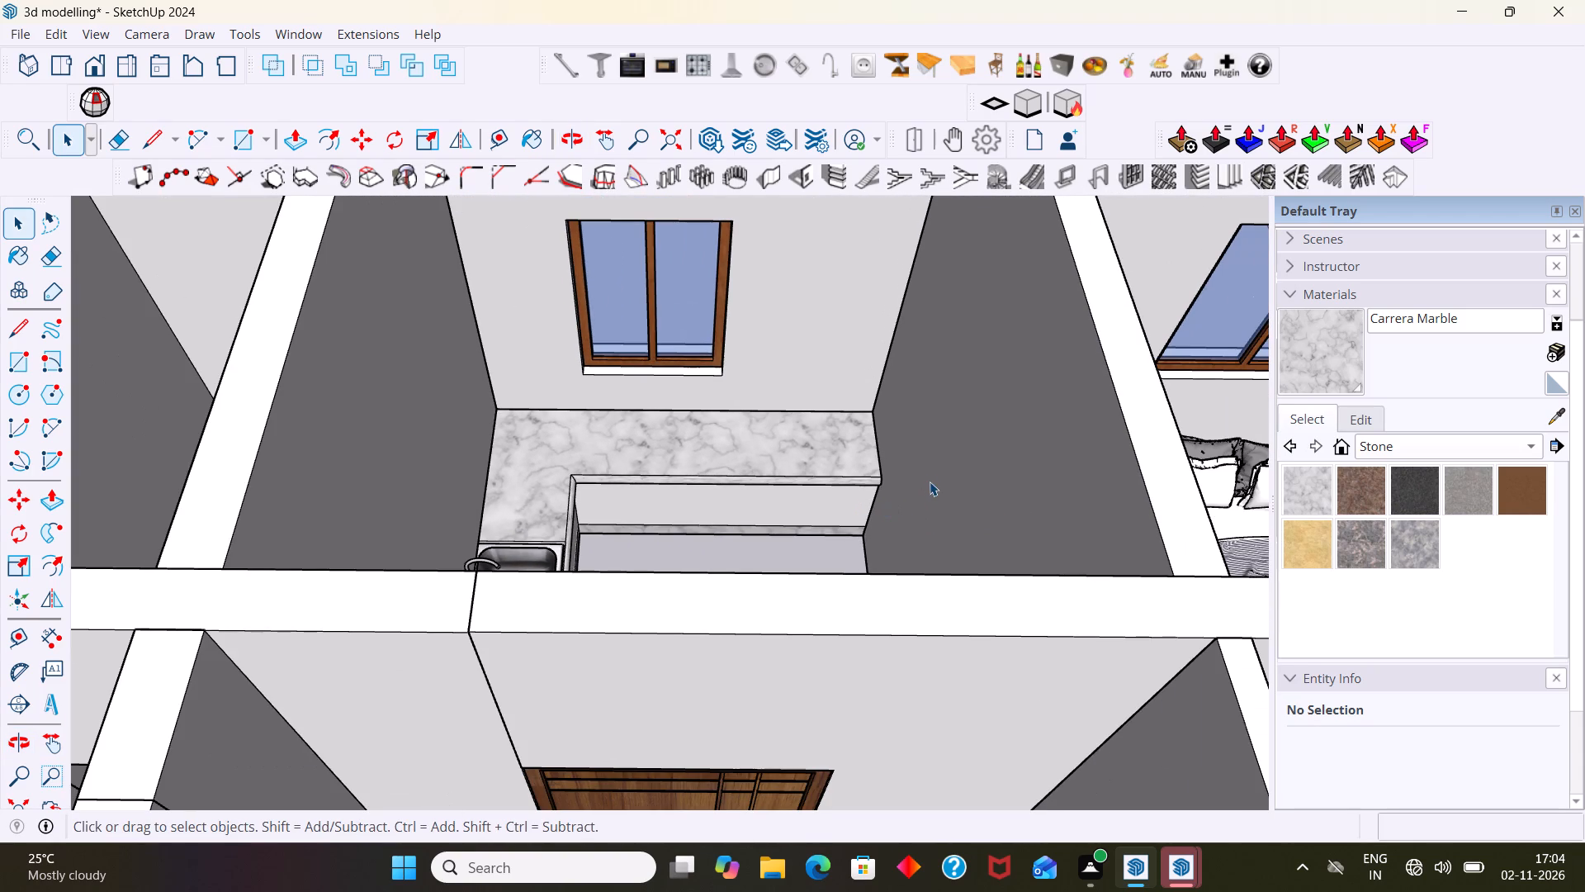
Examine the kitchen together with the neighbouring toilet, bedroom and dining area from above and outside.
scroll(1204, 350, down, 2)
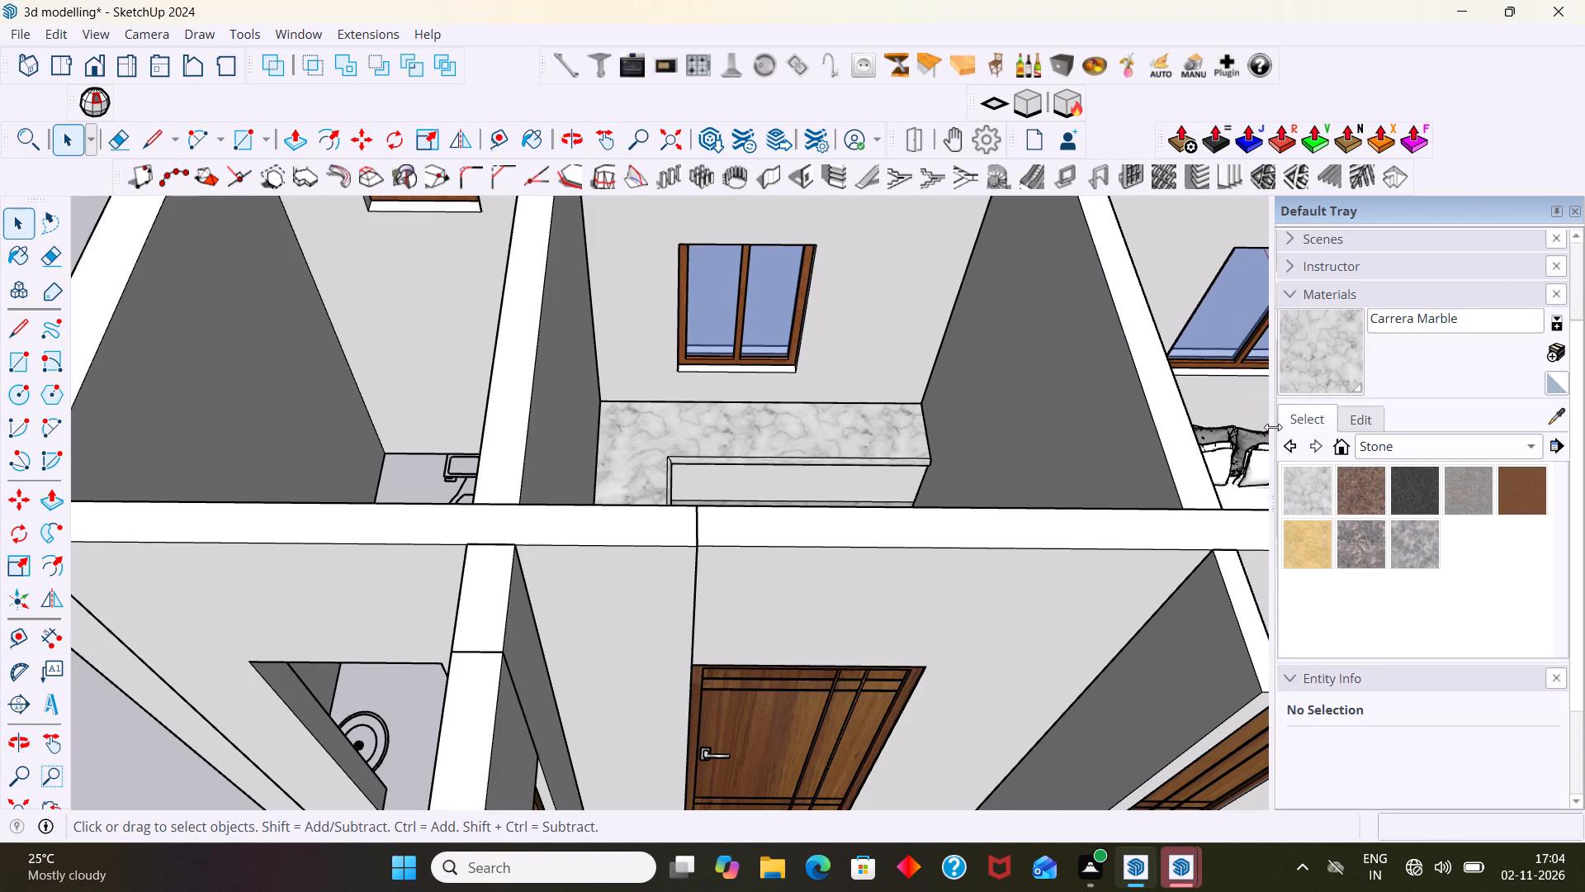
drag(1273, 431, 1398, 424)
scroll(1104, 465, down, 2)
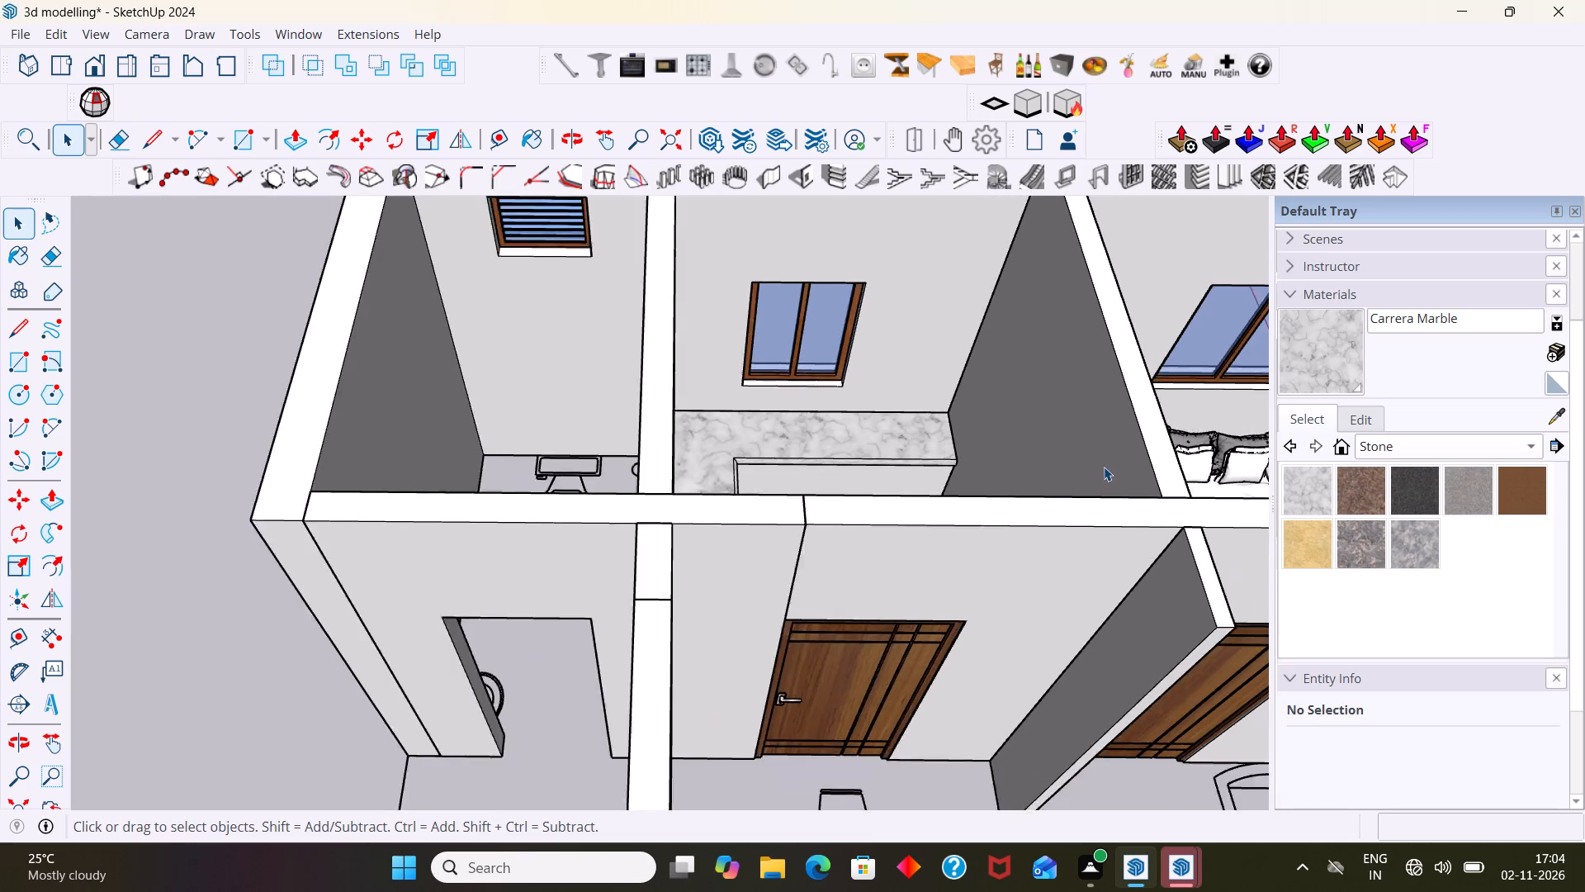
scroll(1104, 467, down, 5)
shift+middle_drag(1090, 449, 796, 489)
middle_drag(740, 490, 395, 700)
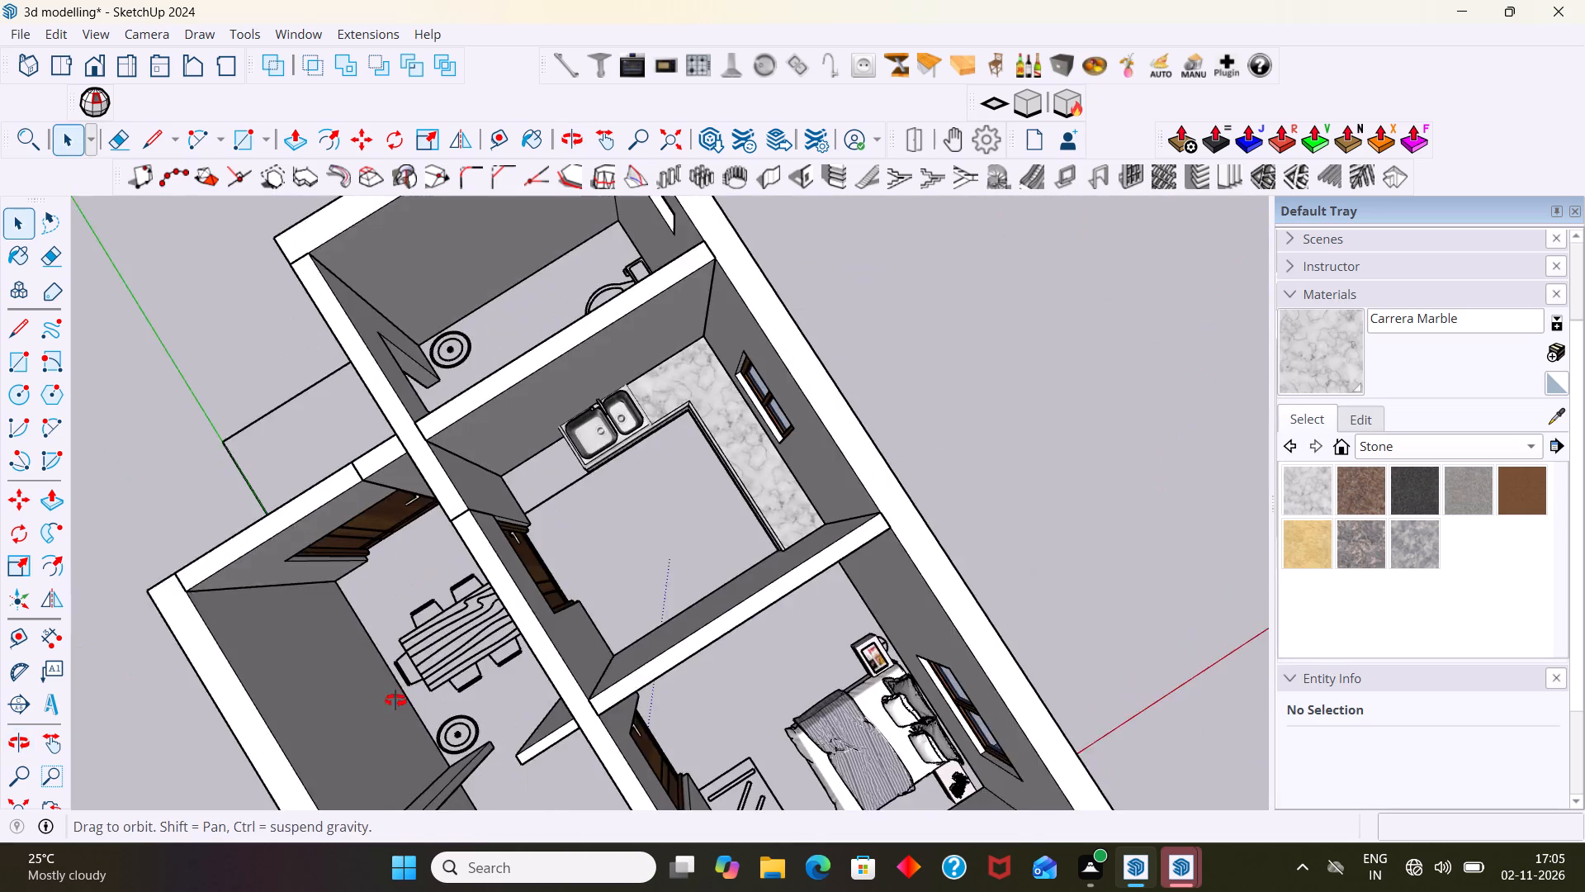
middle_drag(395, 700, 400, 681)
scroll(593, 524, up, 4)
middle_drag(665, 466, 682, 397)
scroll(671, 425, down, 3)
middle_drag(667, 508, 983, 461)
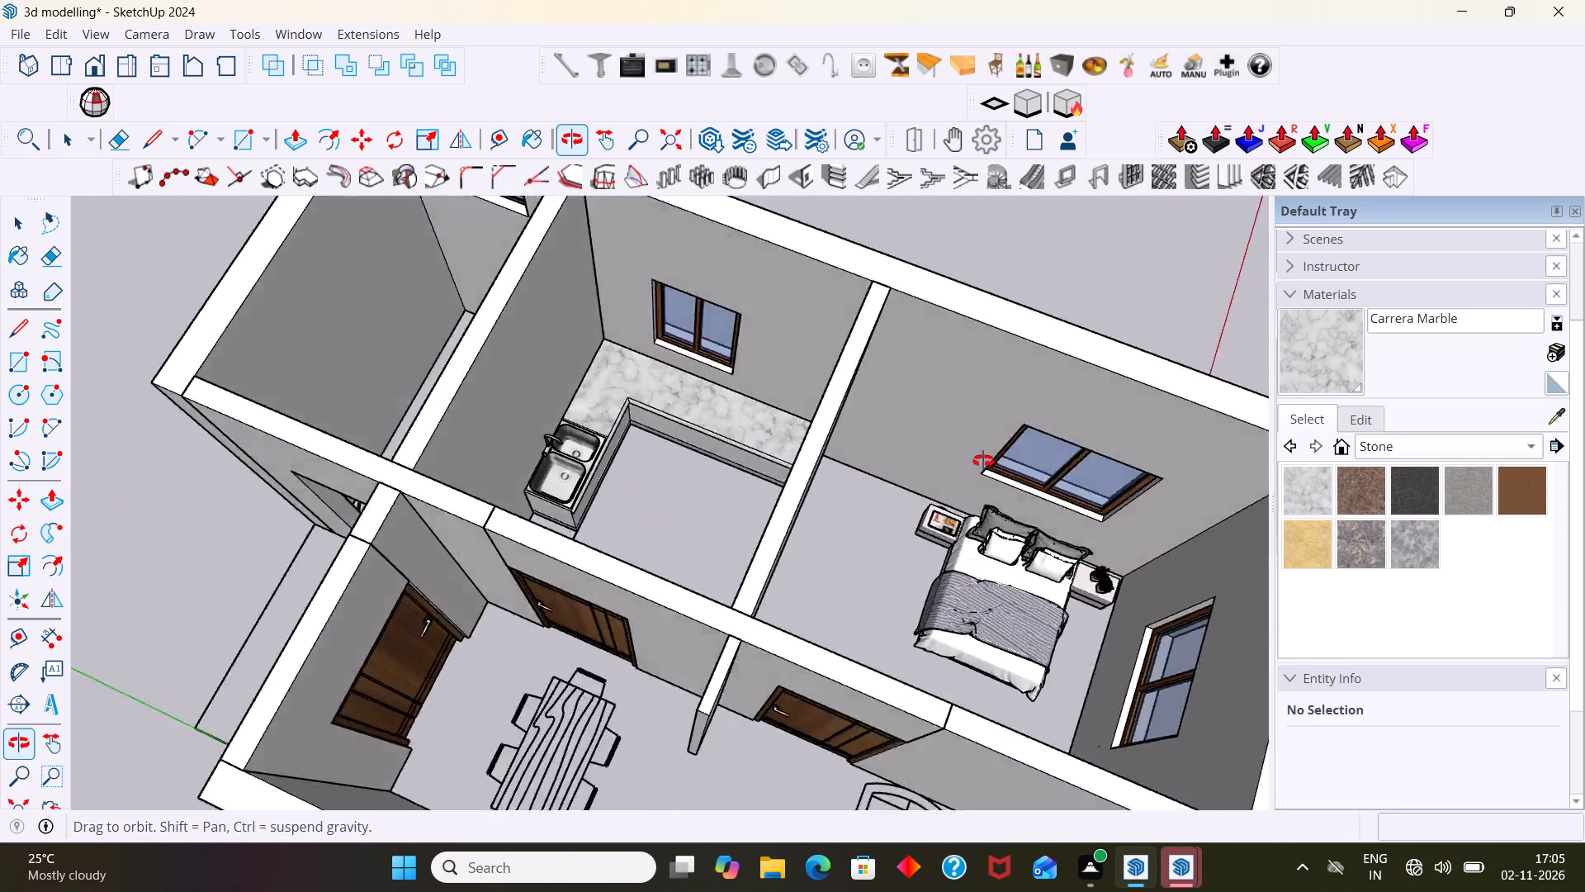
middle_drag(983, 461, 1210, 424)
scroll(442, 486, up, 3)
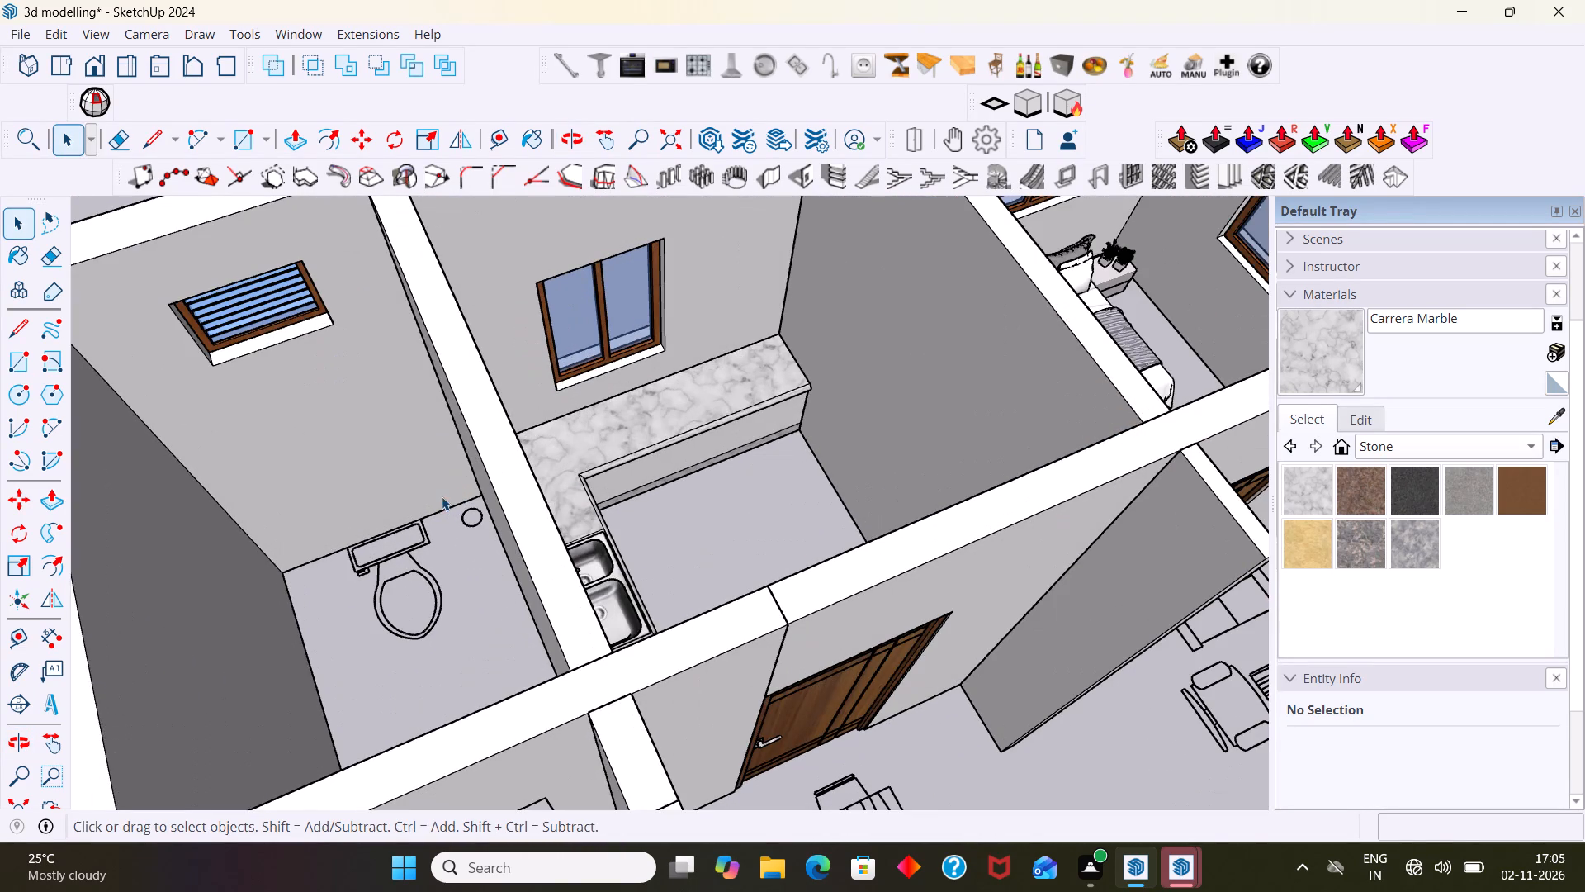
middle_drag(473, 543, 343, 600)
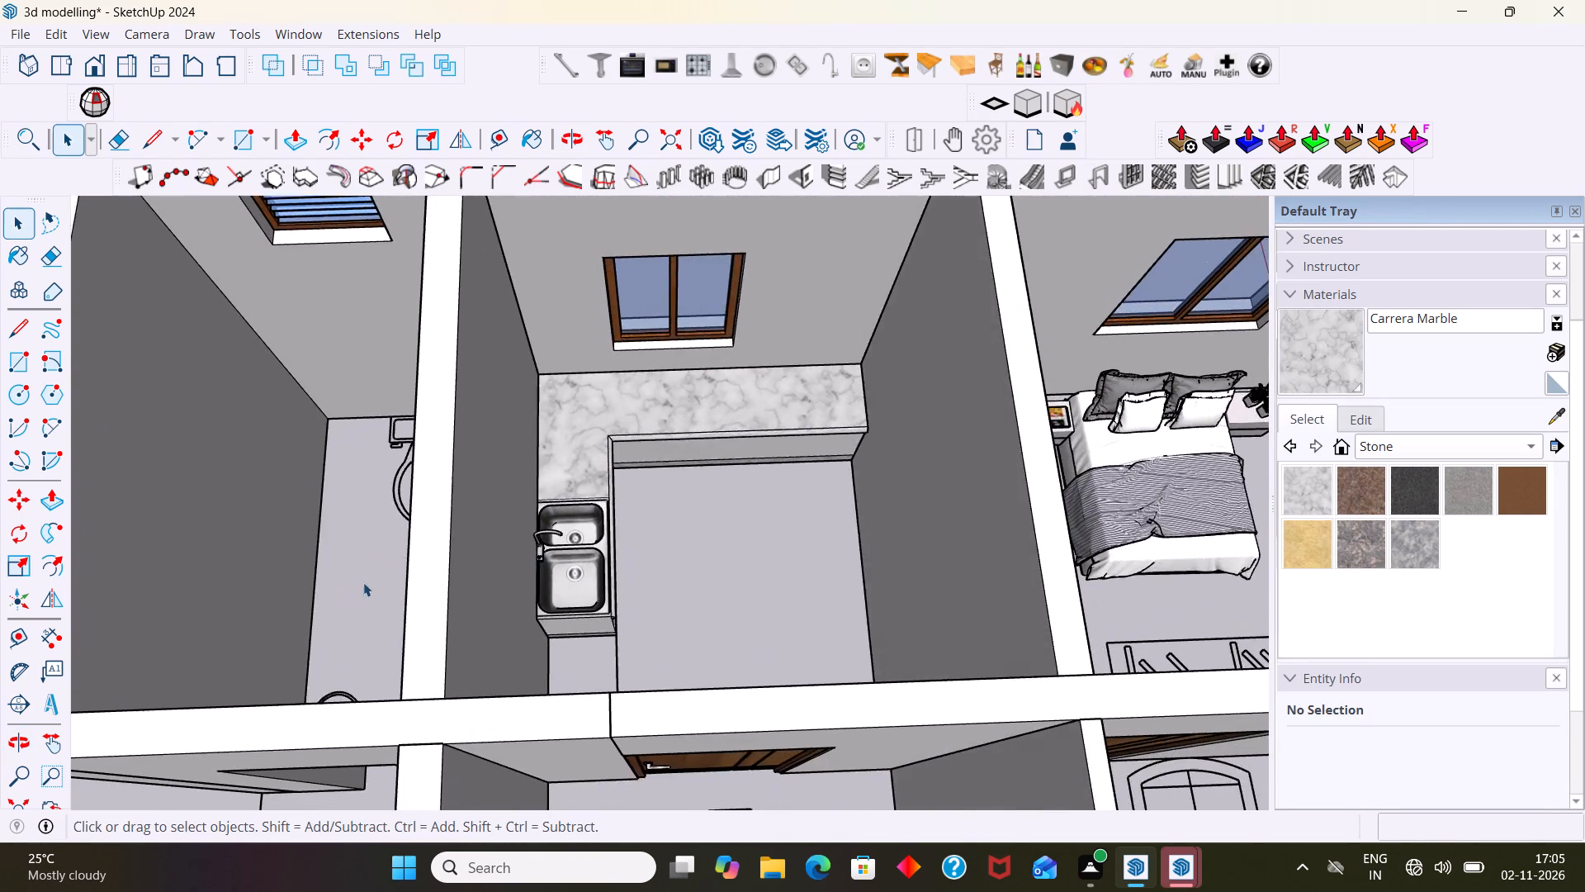
scroll(363, 580, down, 3)
shift+middle_drag(400, 566, 754, 572)
middle_drag(754, 572, 663, 633)
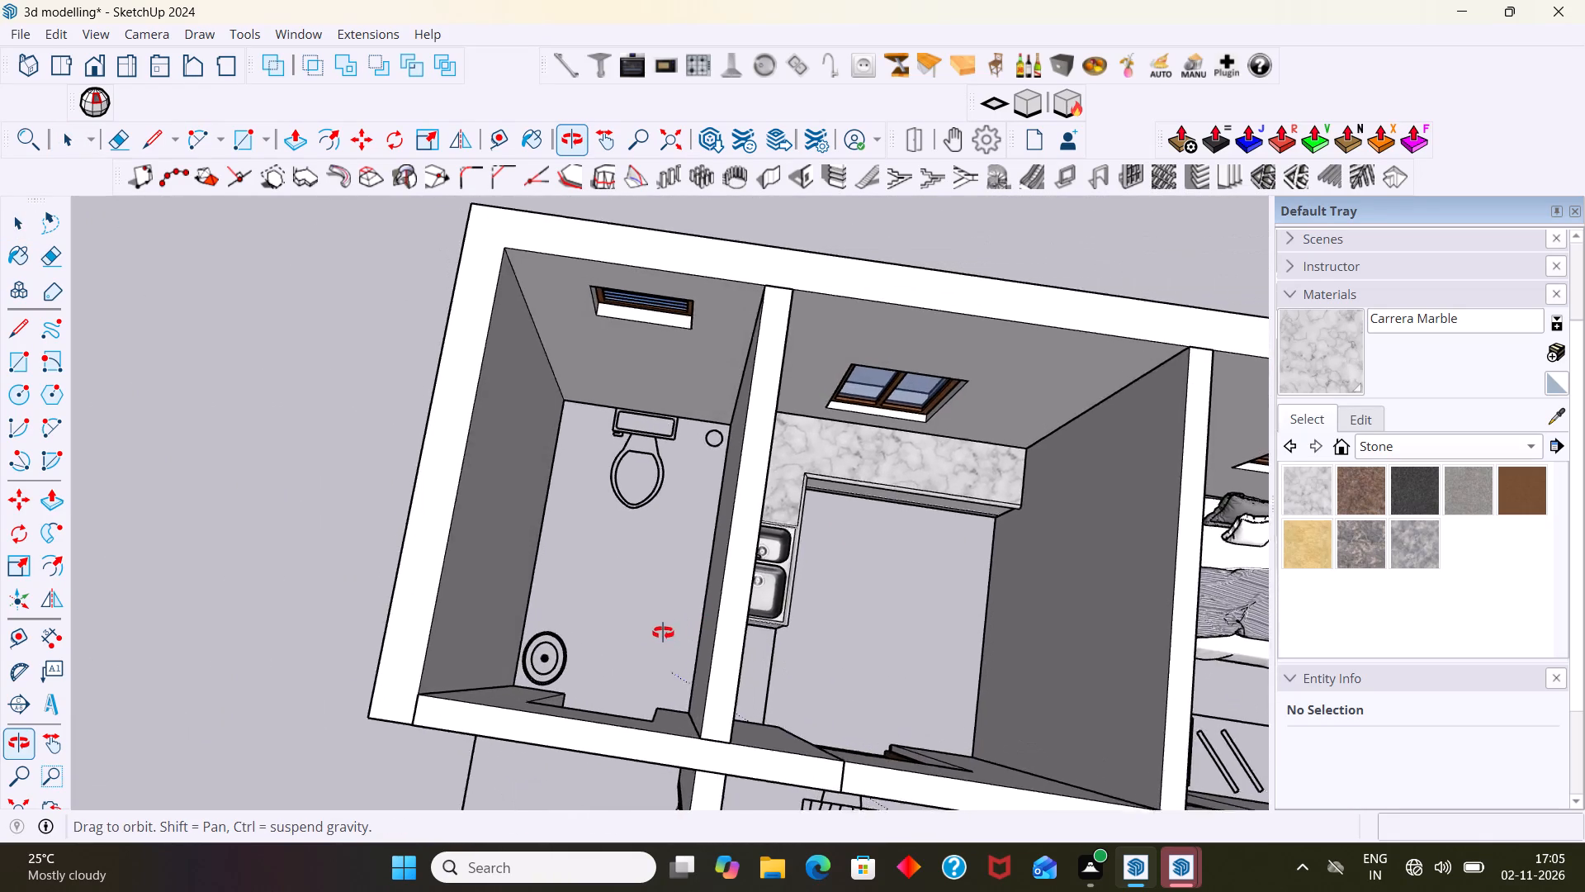
middle_drag(663, 633, 662, 381)
scroll(662, 381, down, 9)
middle_drag(590, 605, 758, 562)
scroll(698, 576, down, 2)
middle_drag(677, 599, 759, 568)
scroll(717, 613, up, 3)
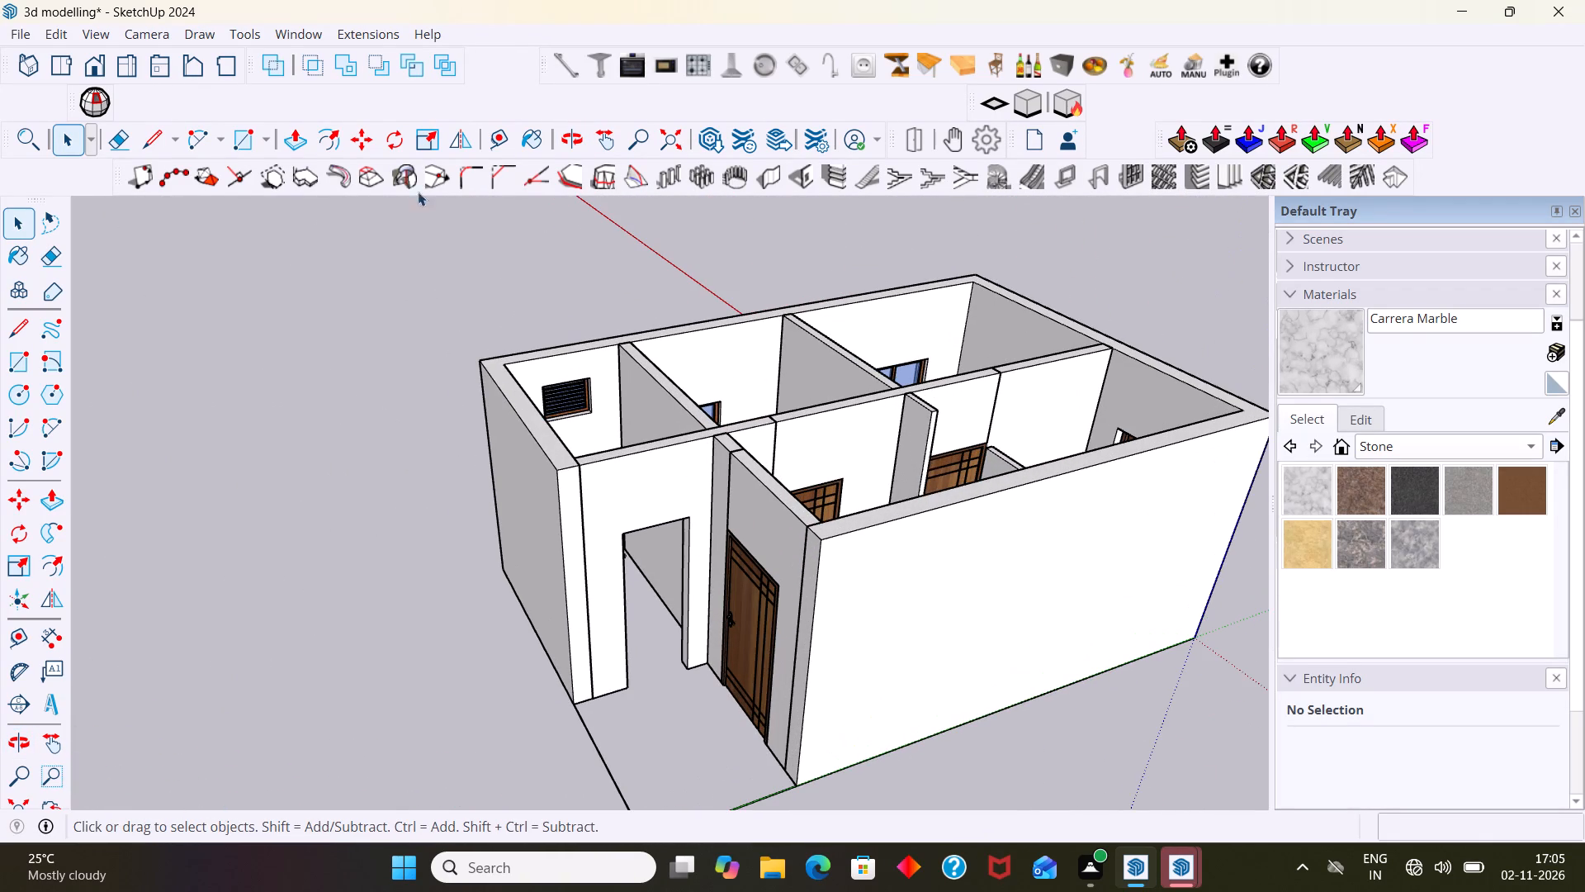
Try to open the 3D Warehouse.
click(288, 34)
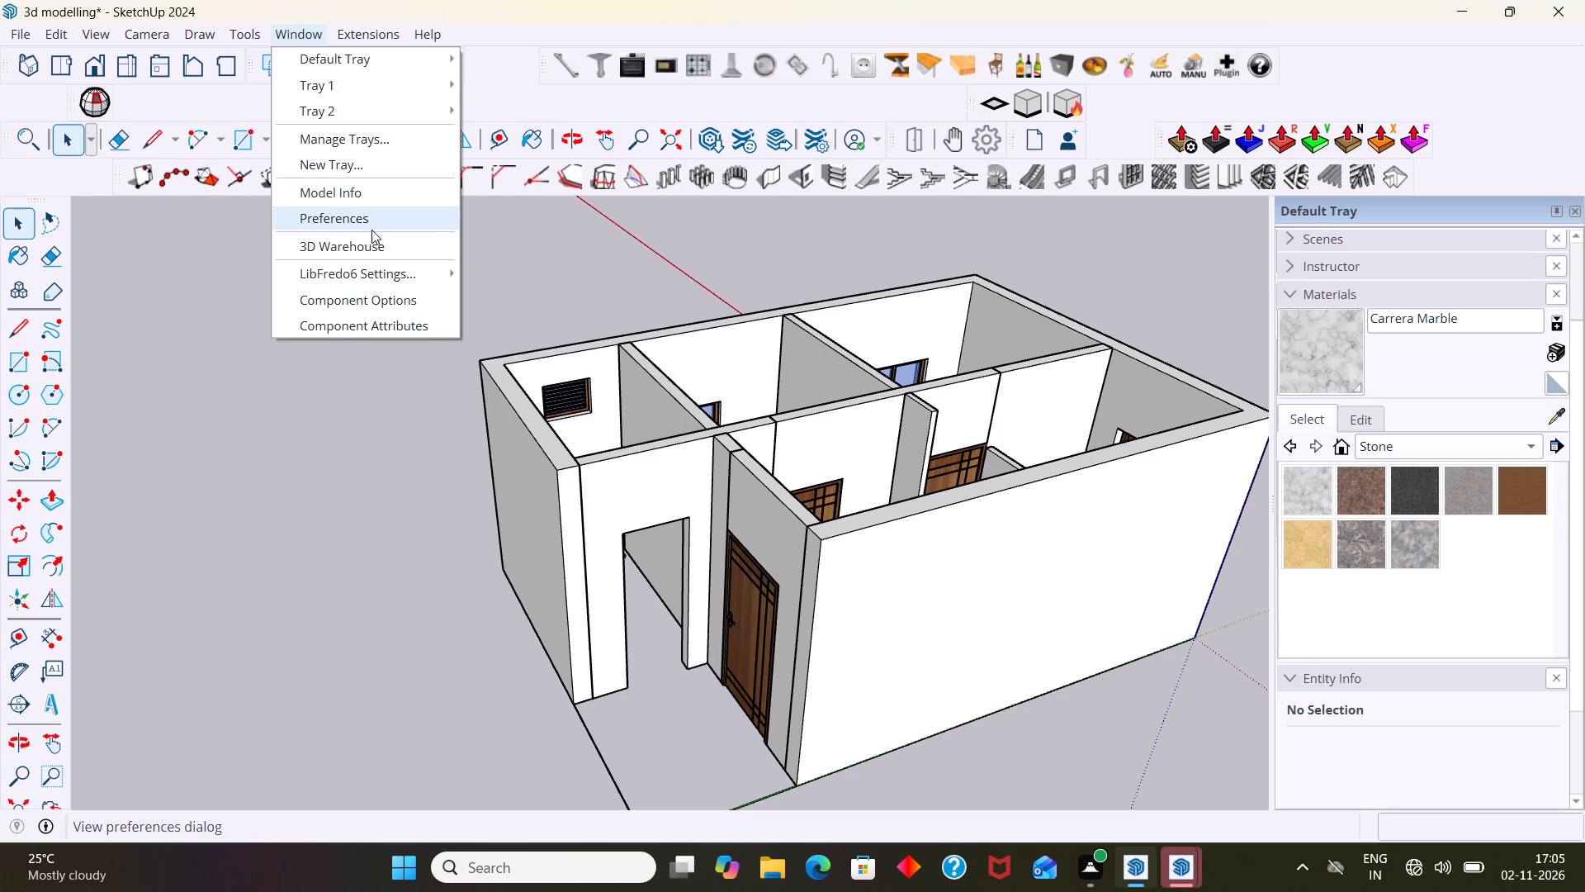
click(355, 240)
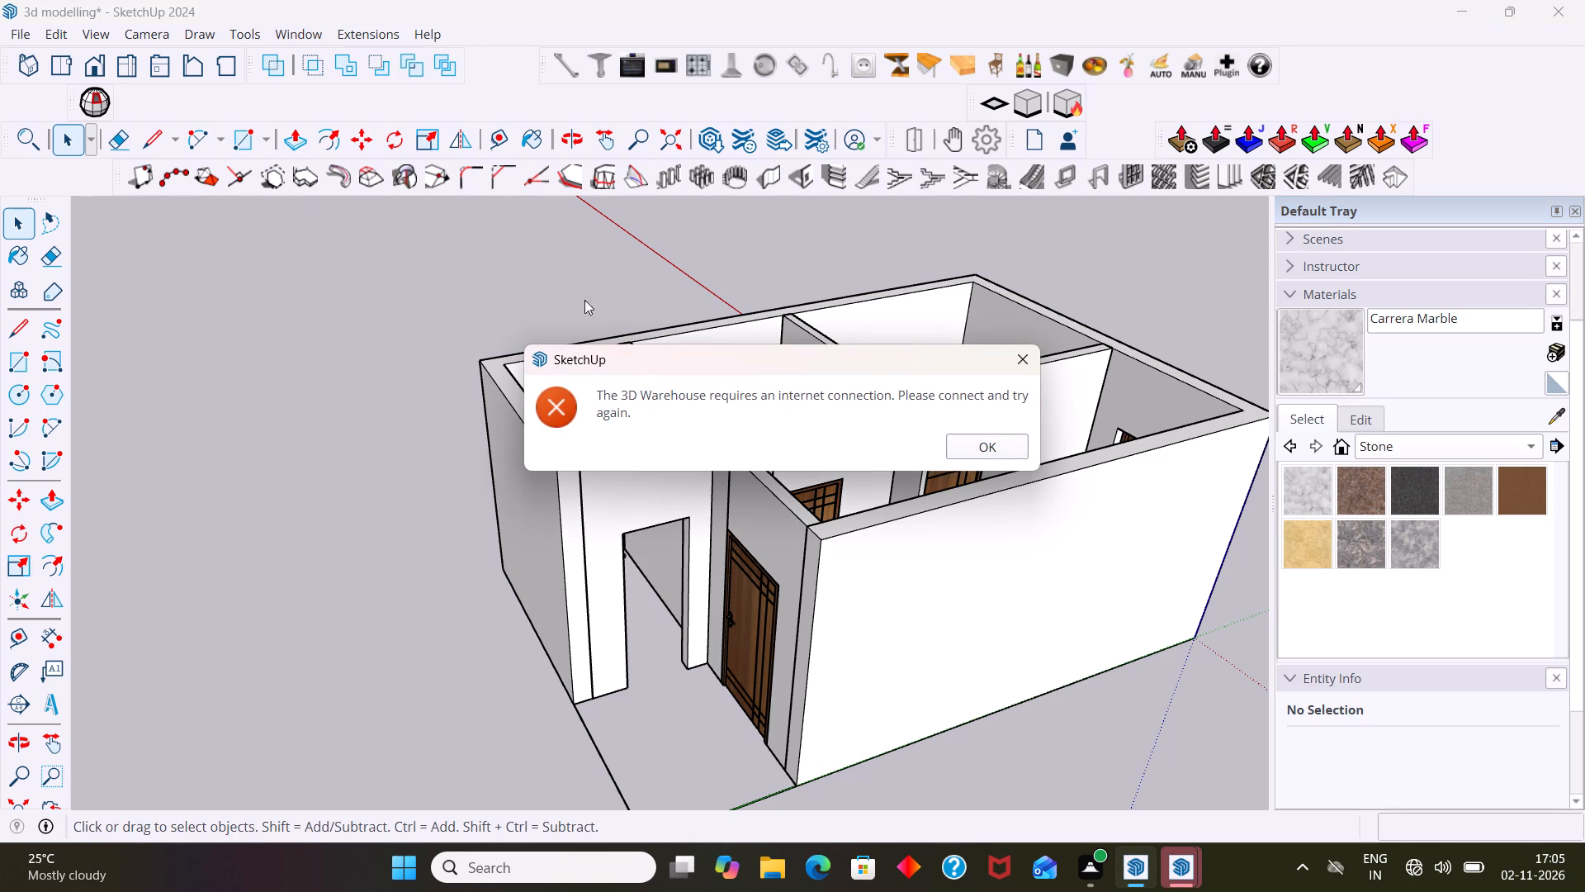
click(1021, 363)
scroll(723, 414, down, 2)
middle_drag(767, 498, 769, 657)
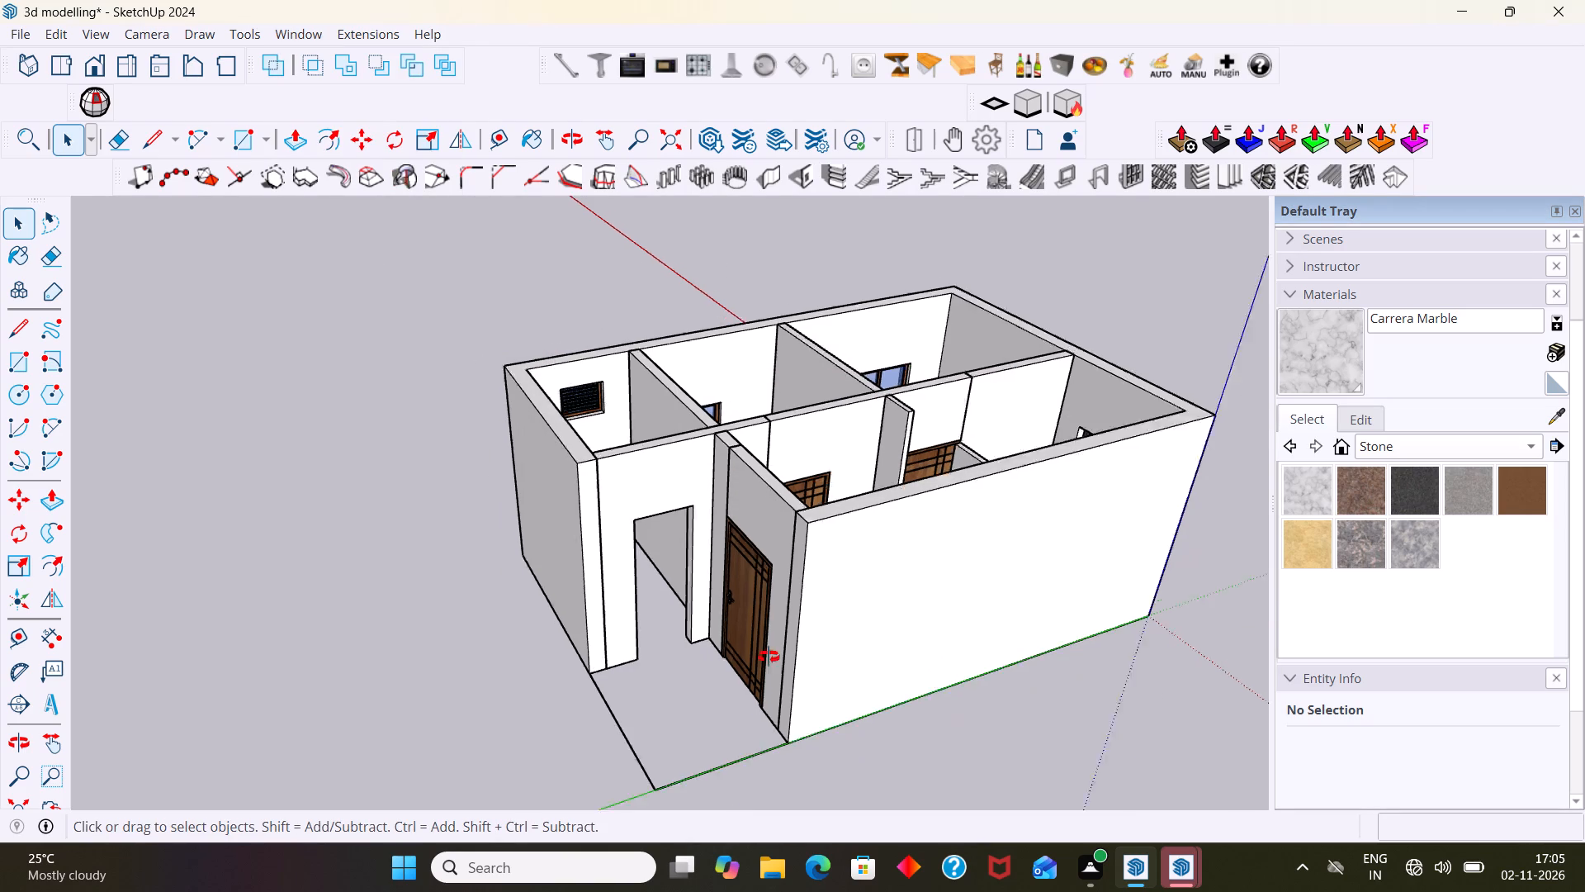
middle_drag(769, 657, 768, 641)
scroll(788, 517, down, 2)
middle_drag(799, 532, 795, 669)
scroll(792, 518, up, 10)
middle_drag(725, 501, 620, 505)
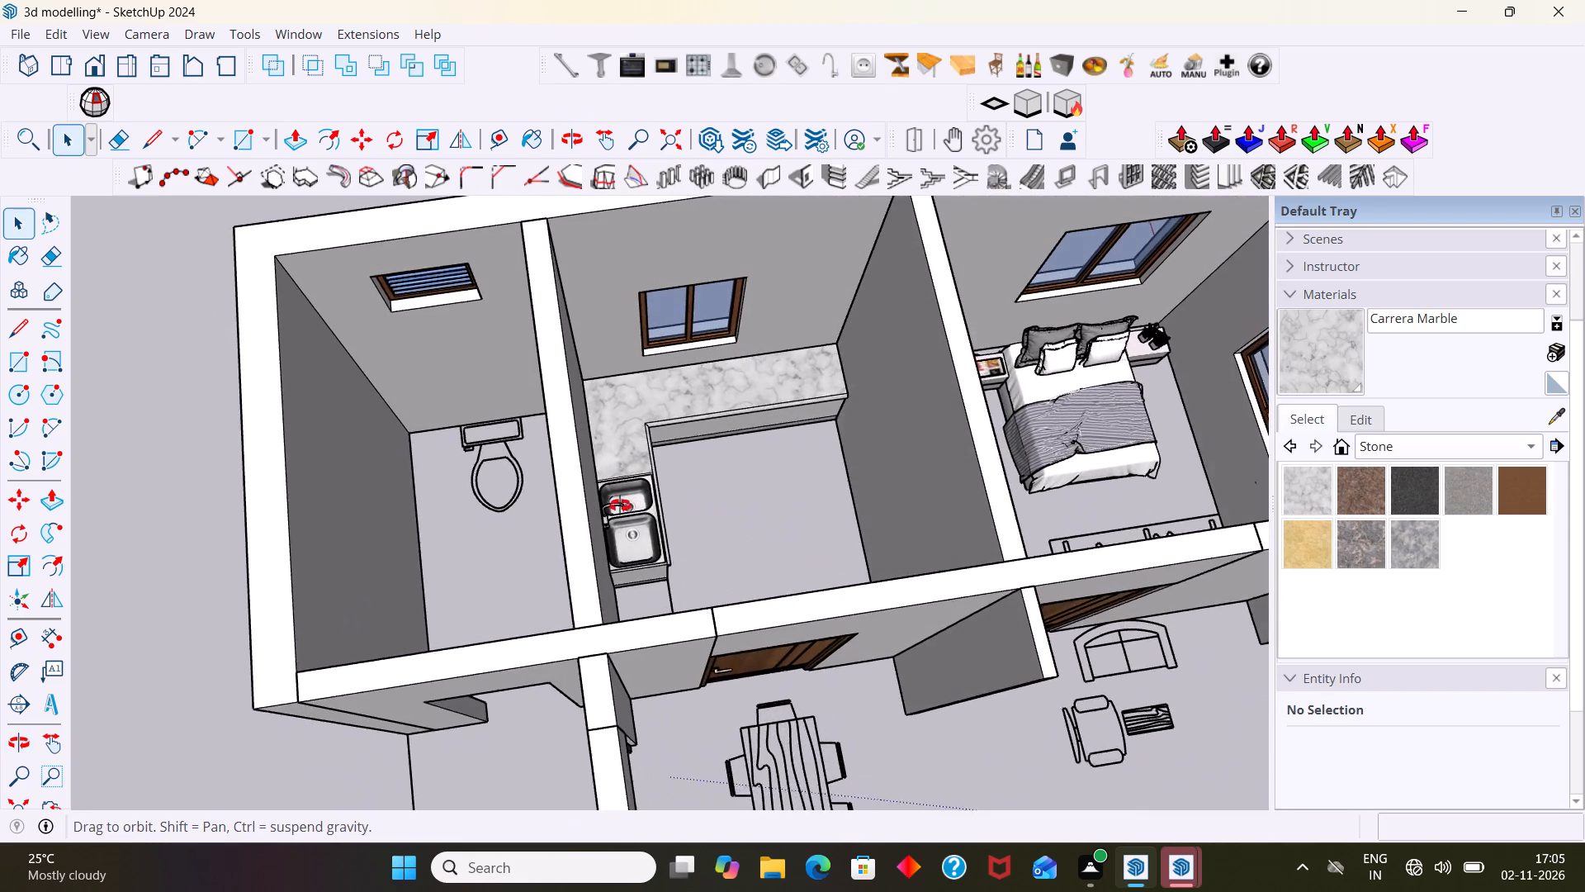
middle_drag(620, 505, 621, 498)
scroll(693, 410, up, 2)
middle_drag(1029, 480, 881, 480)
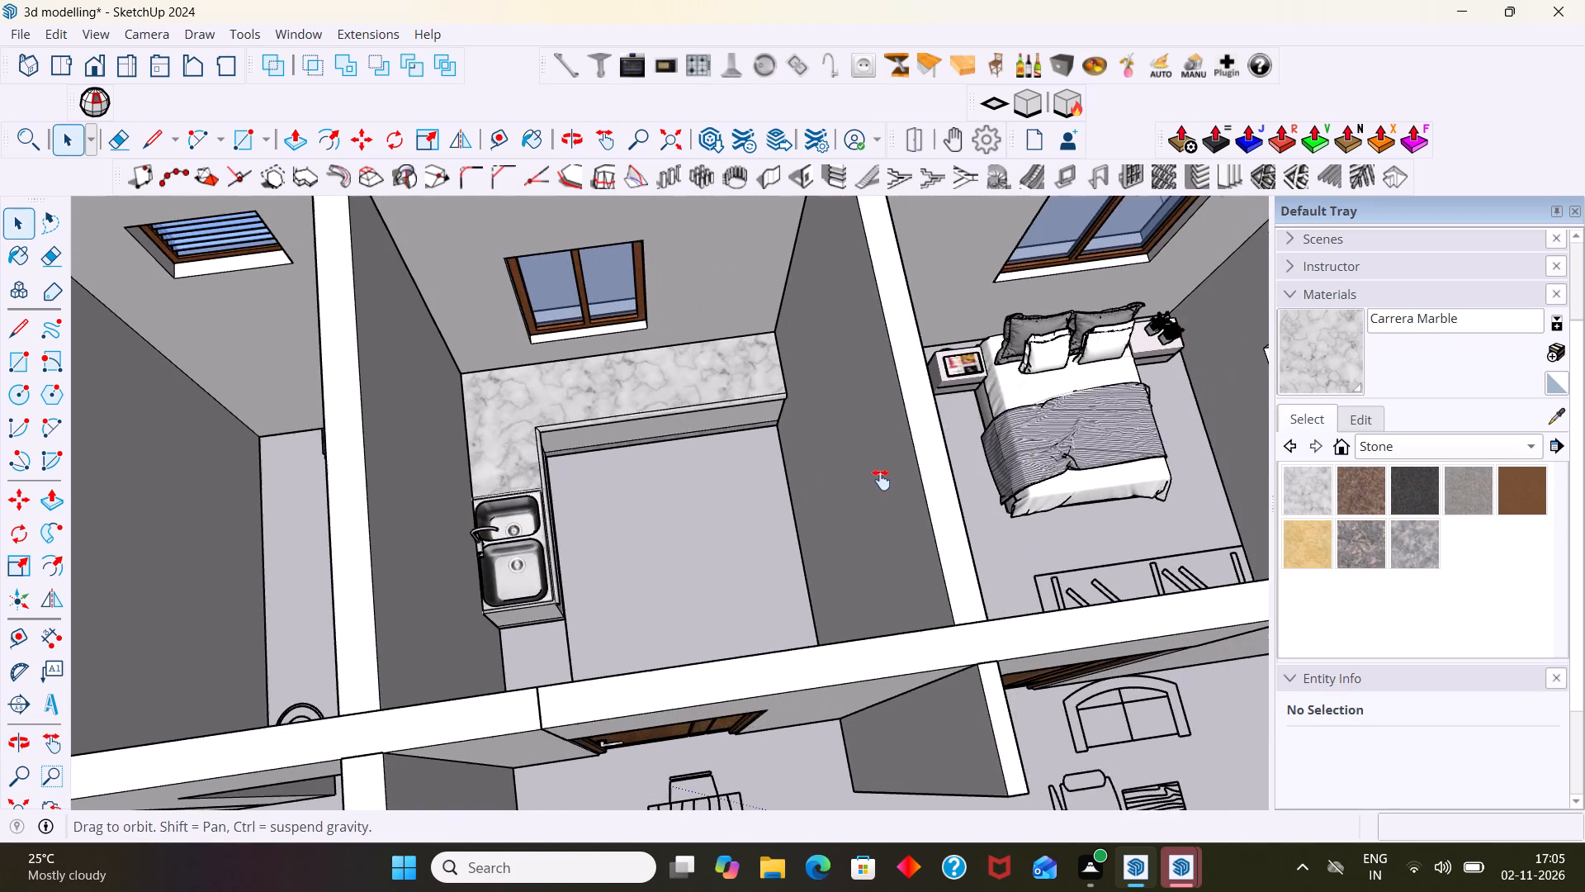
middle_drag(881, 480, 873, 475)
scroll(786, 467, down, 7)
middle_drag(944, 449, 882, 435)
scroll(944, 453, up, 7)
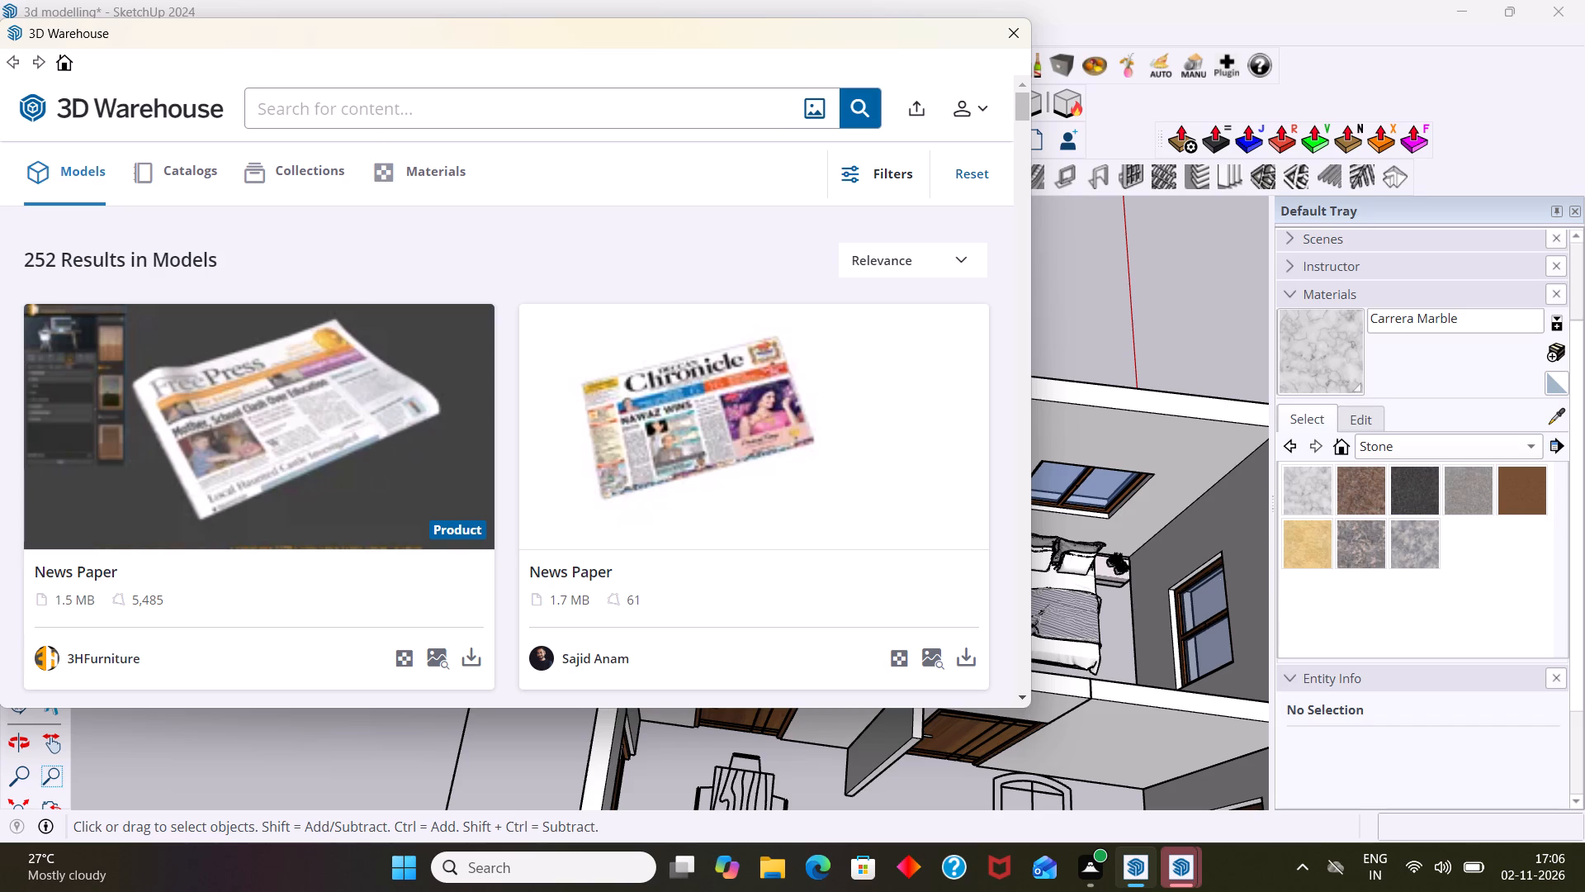
Search the 3D Warehouse for "gas stove".
text(gas stove)
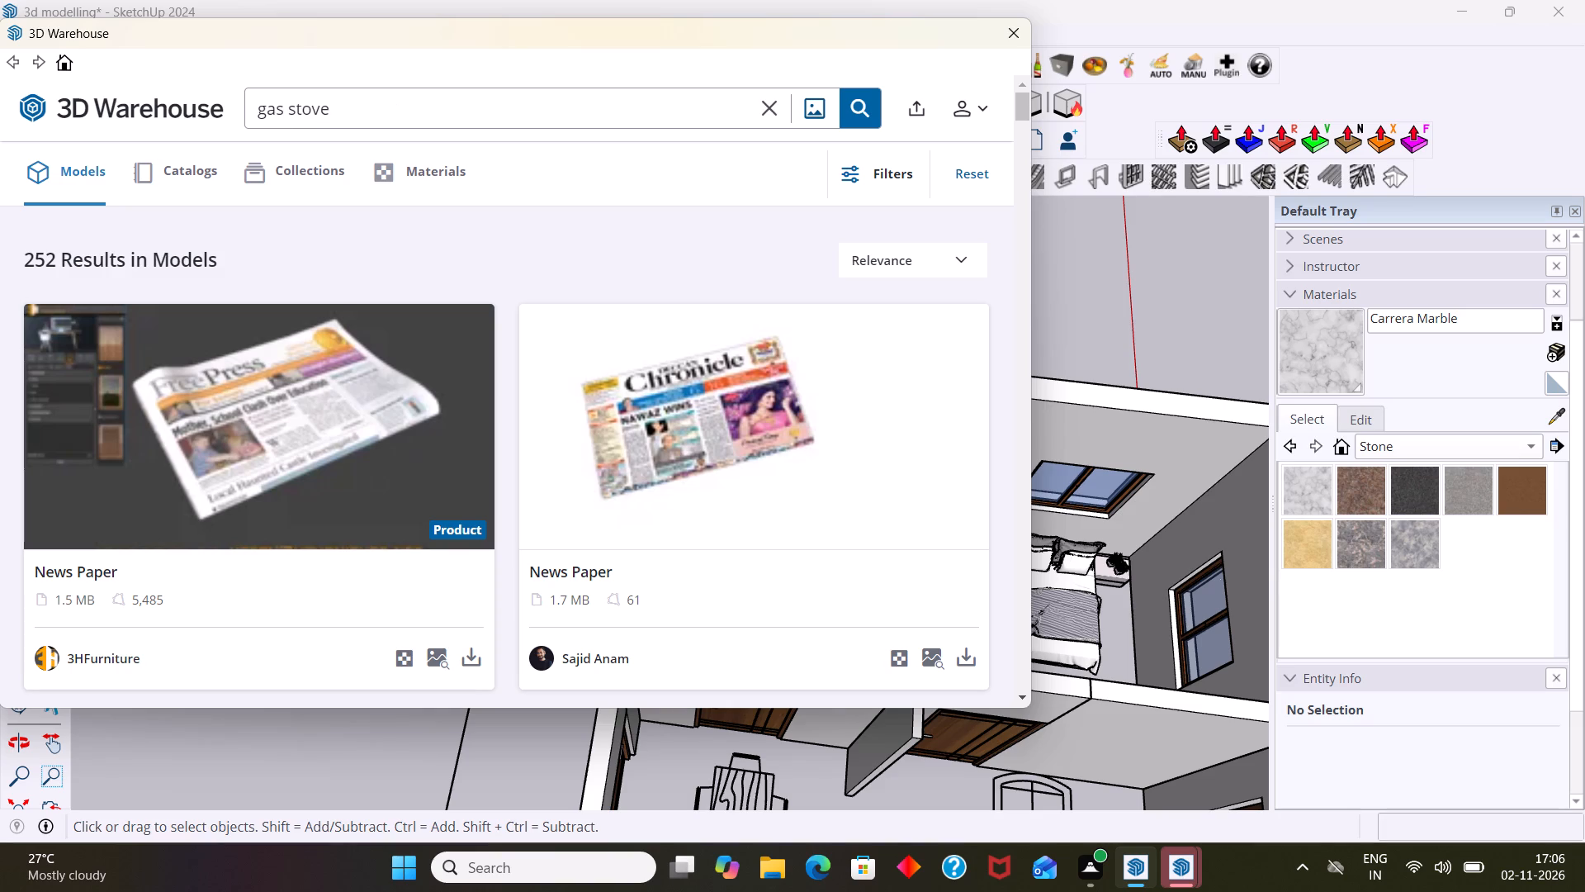
key(Return)
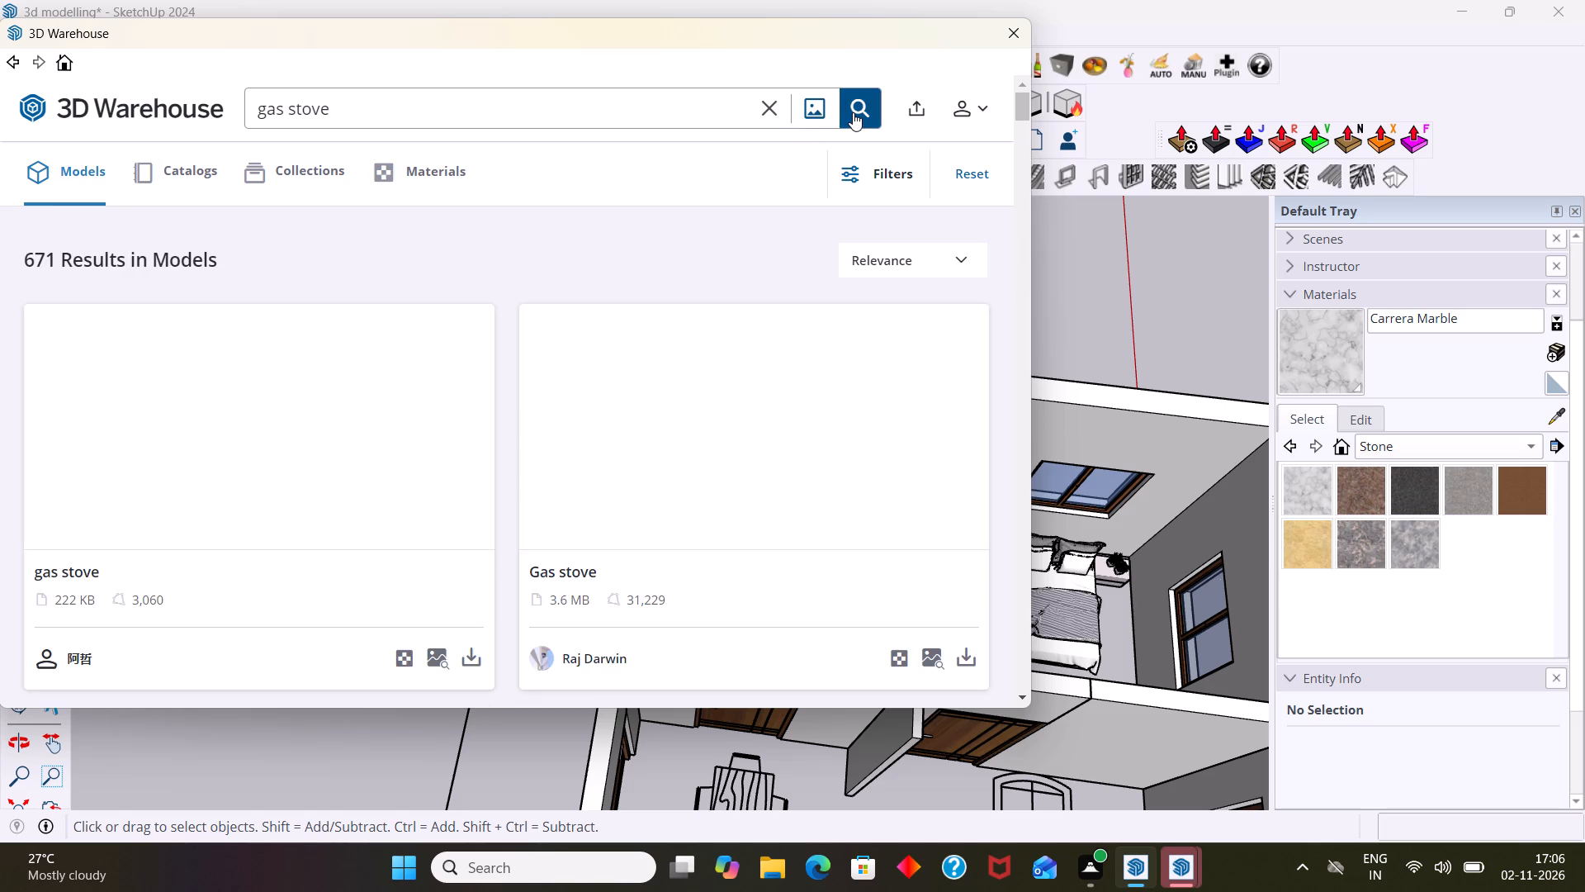
Look through the gas stove models for a two-burner hob that suits the kitchen counter.
scroll(680, 391, down, 3)
scroll(582, 426, down, 2)
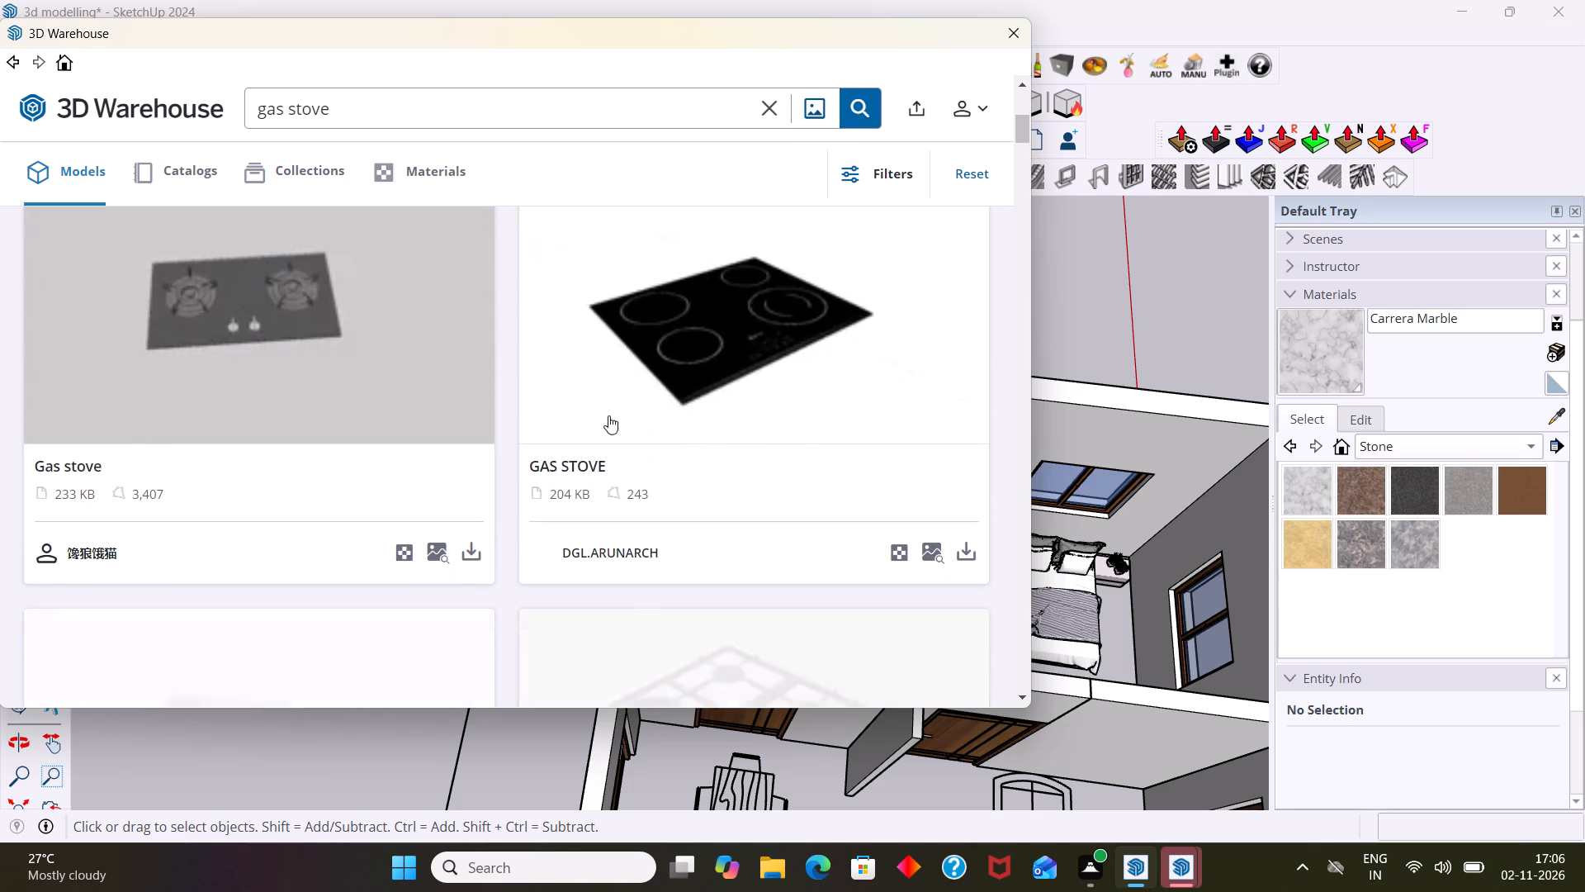
scroll(613, 415, down, 6)
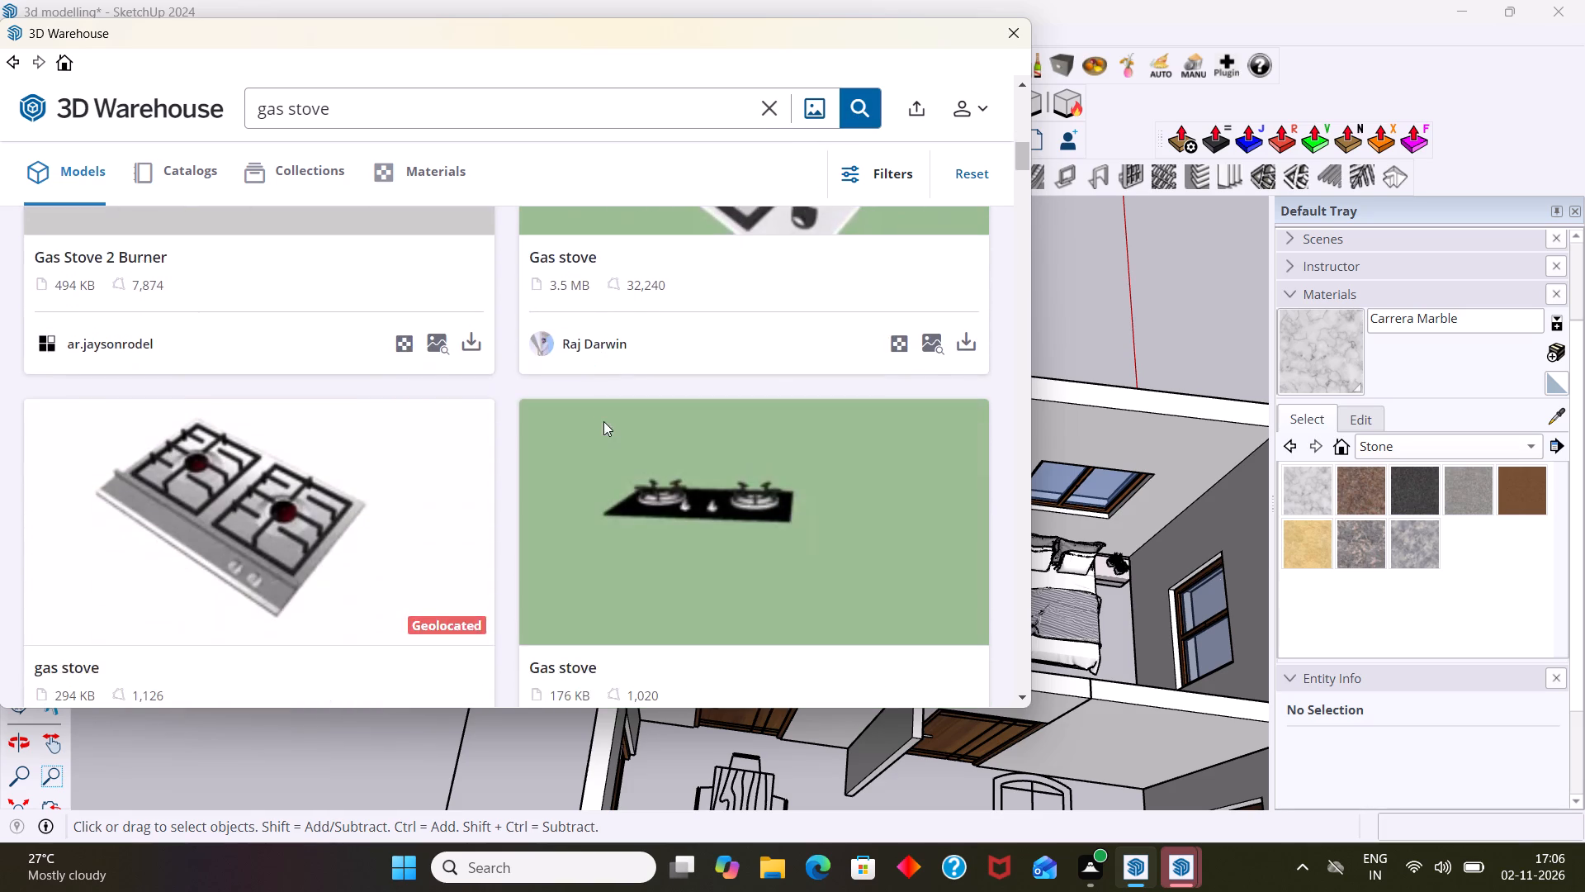
scroll(603, 421, down, 5)
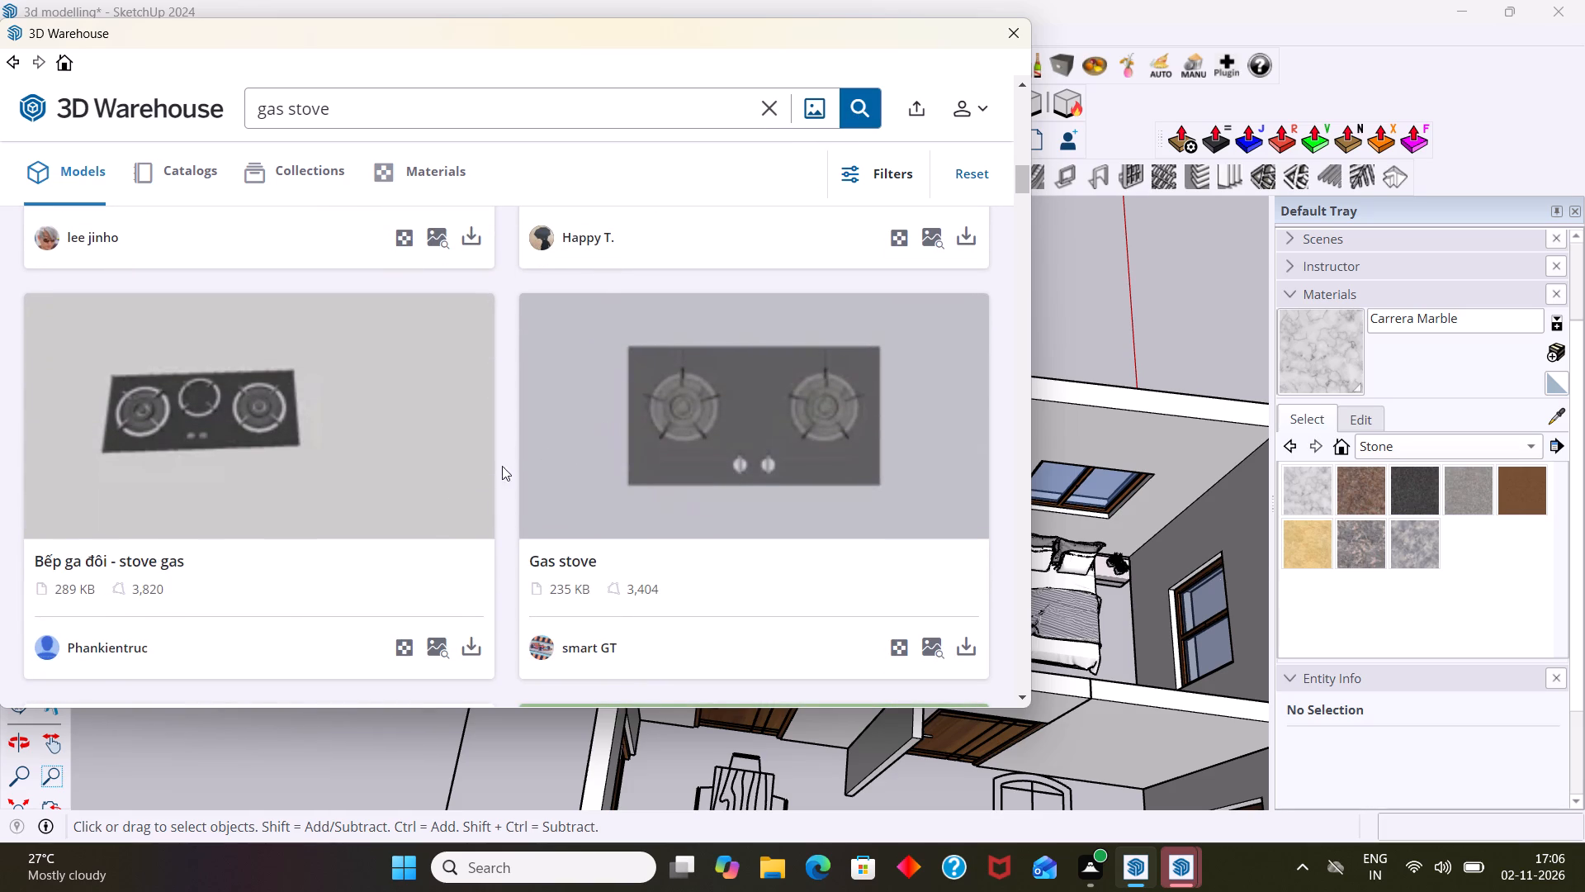
scroll(439, 539, down, 1)
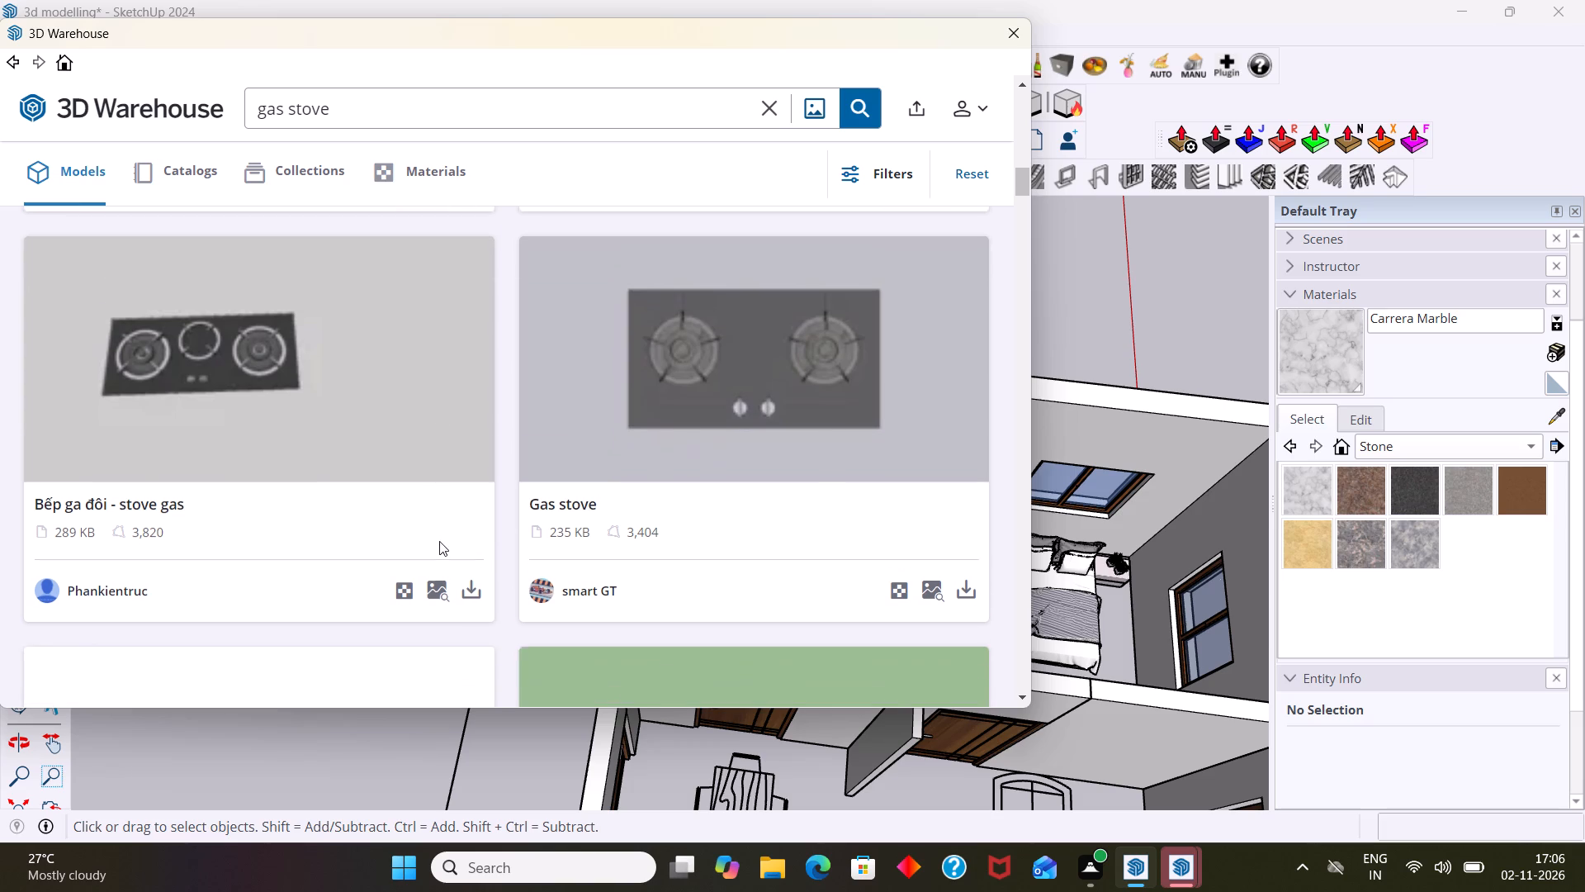
scroll(439, 541, up, 1)
scroll(439, 541, down, 3)
scroll(439, 541, up, 1)
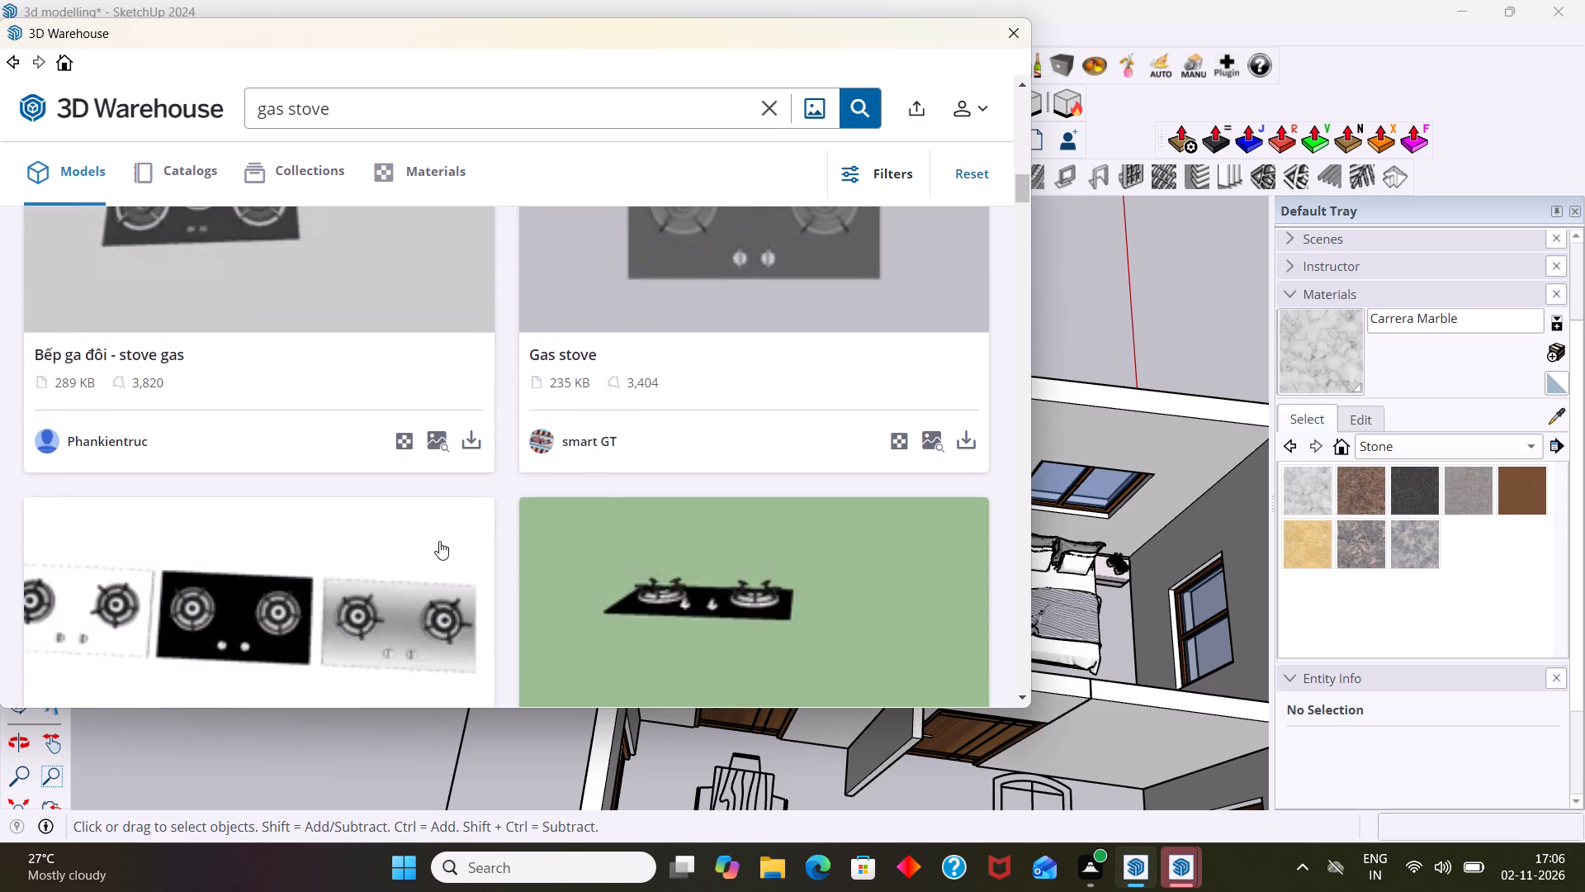
scroll(439, 541, down, 2)
scroll(457, 543, up, 1)
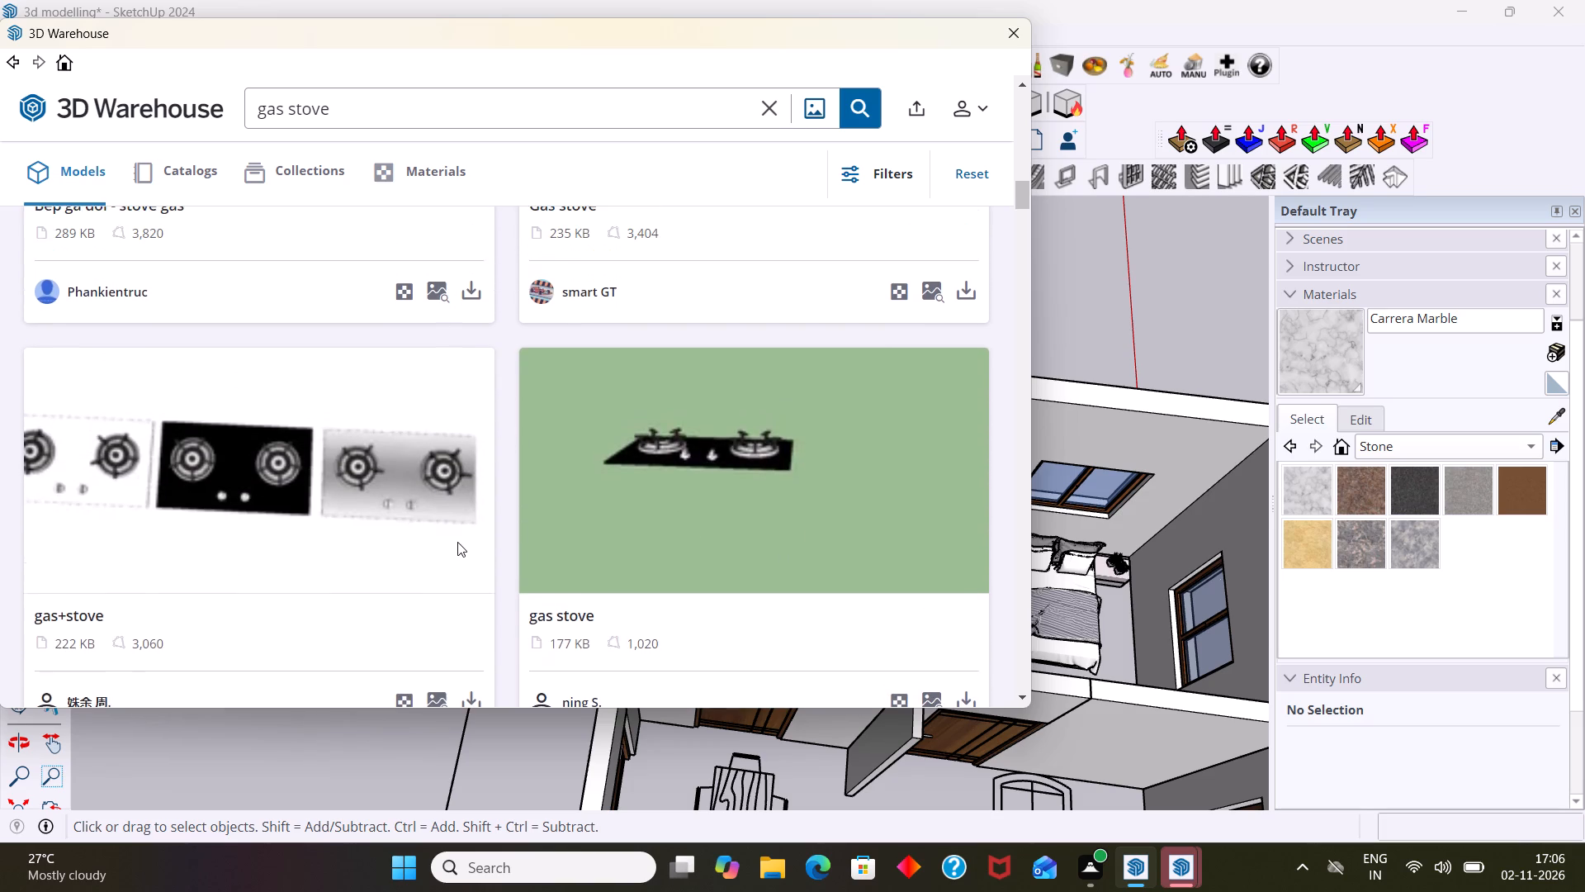
scroll(457, 542, up, 2)
scroll(458, 541, down, 2)
scroll(586, 524, down, 3)
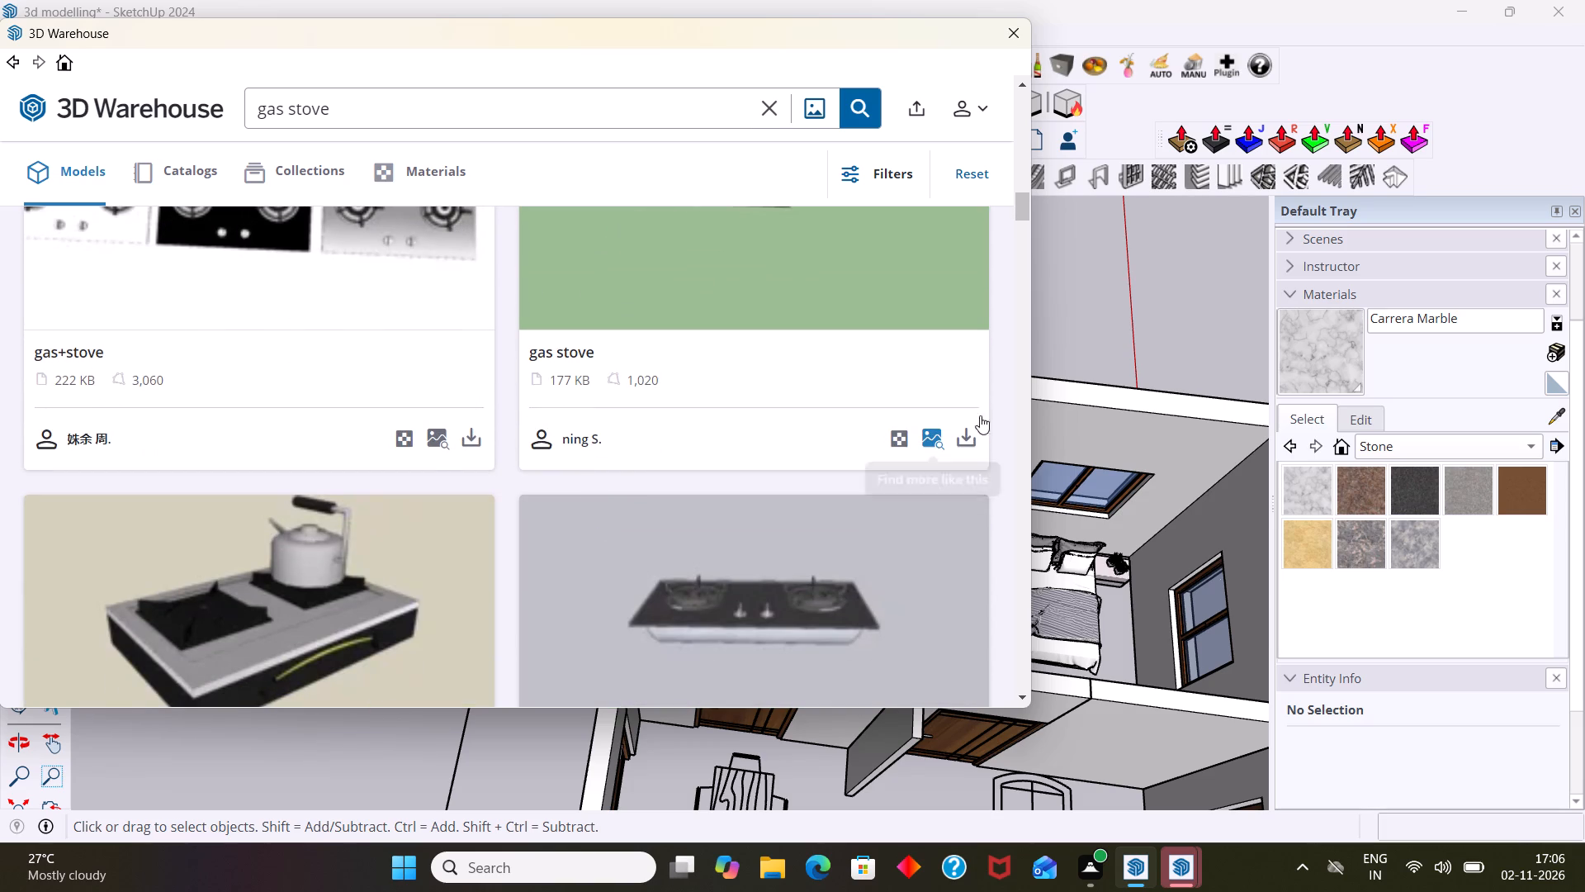
Try to download the 177 KB gas stove model, skipping the promotional video and declining the subscription offer.
click(961, 438)
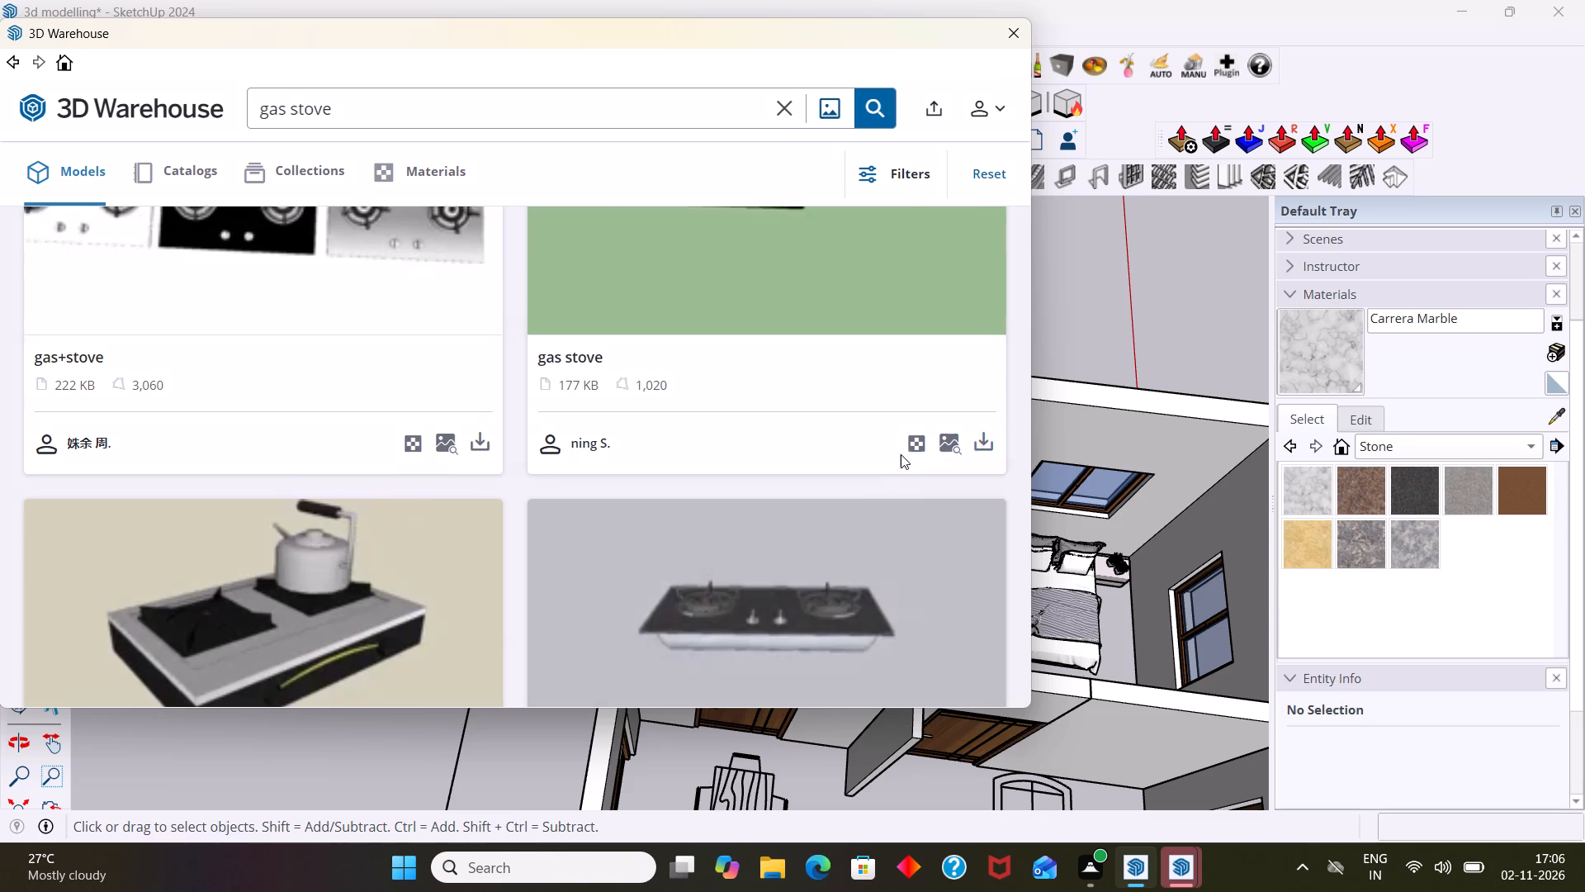
scroll(536, 497, down, 6)
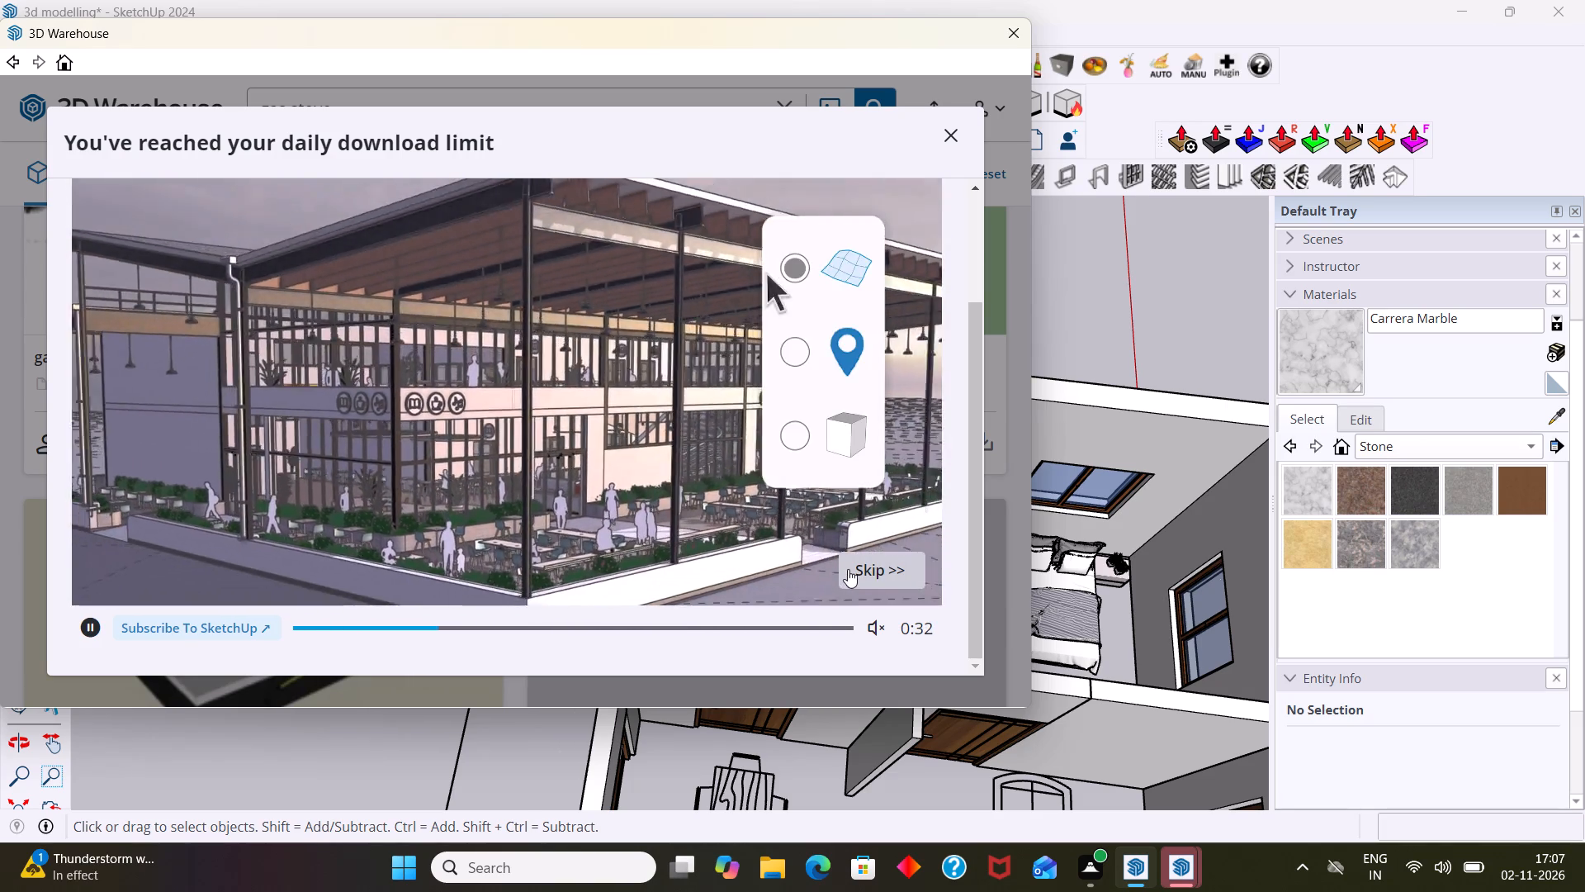
click(848, 569)
click(549, 472)
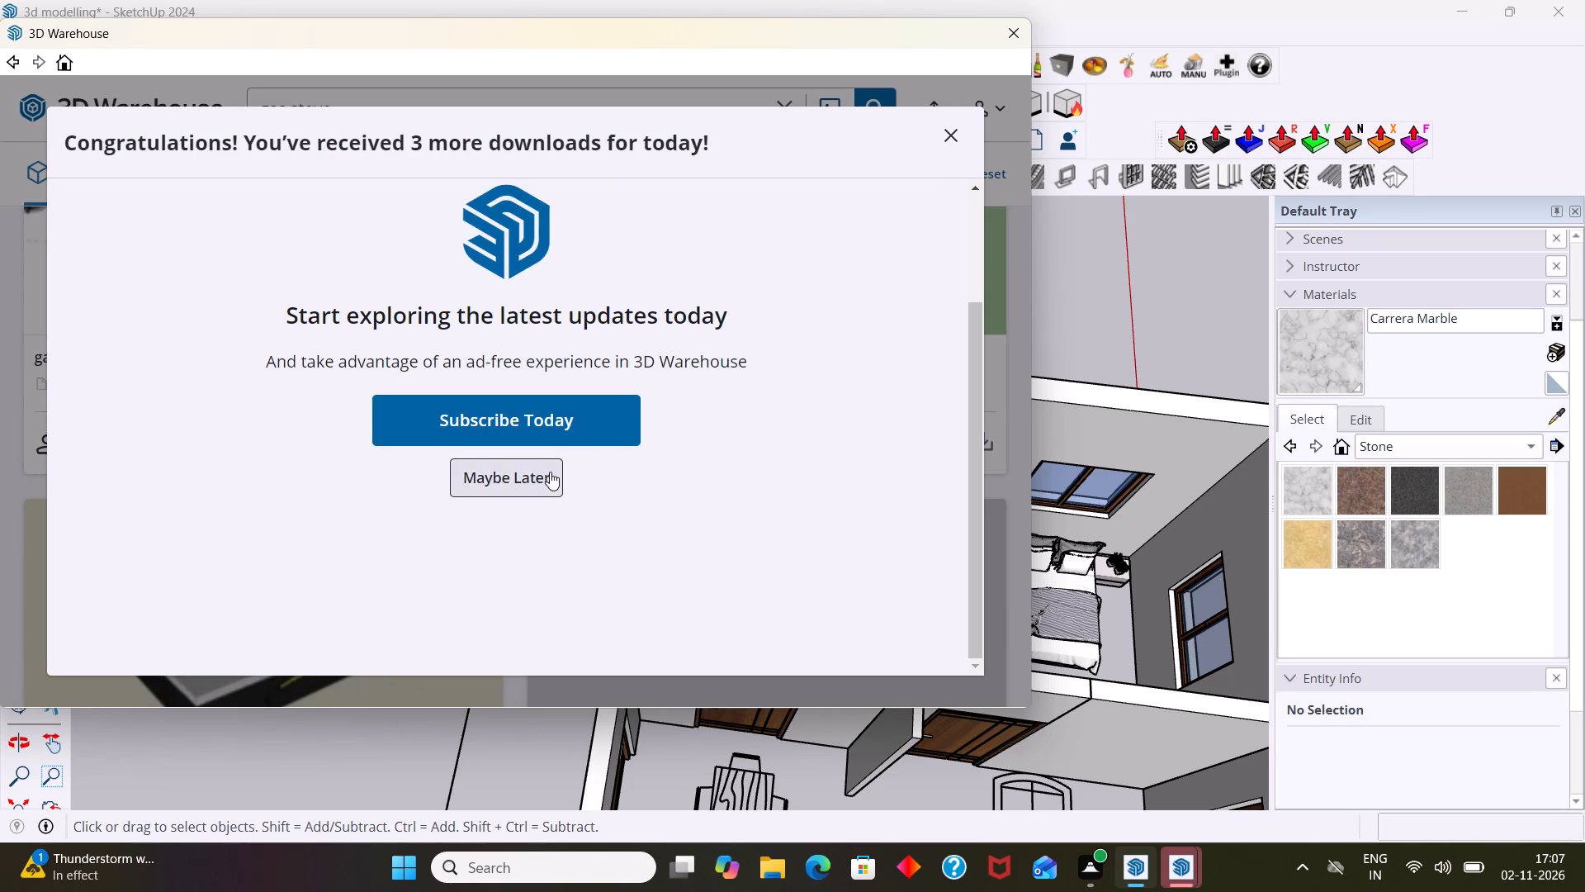
Search the 3D Warehouse again for "gas stove".
scroll(654, 449, down, 5)
middle_drag(736, 529, 745, 547)
scroll(750, 528, up, 6)
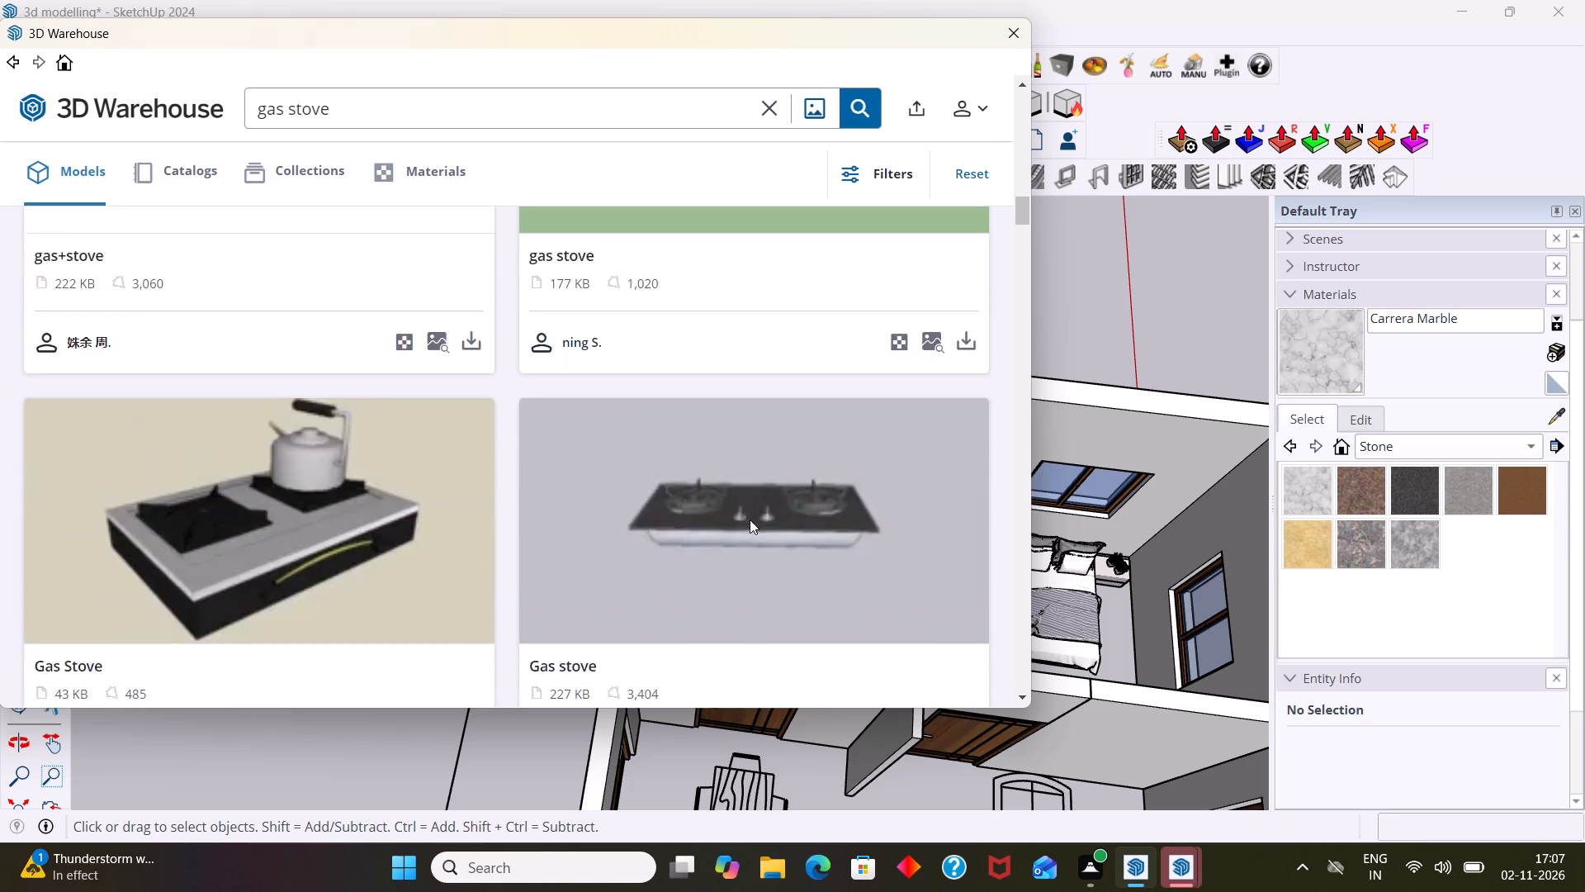
scroll(751, 519, down, 3)
scroll(753, 519, up, 3)
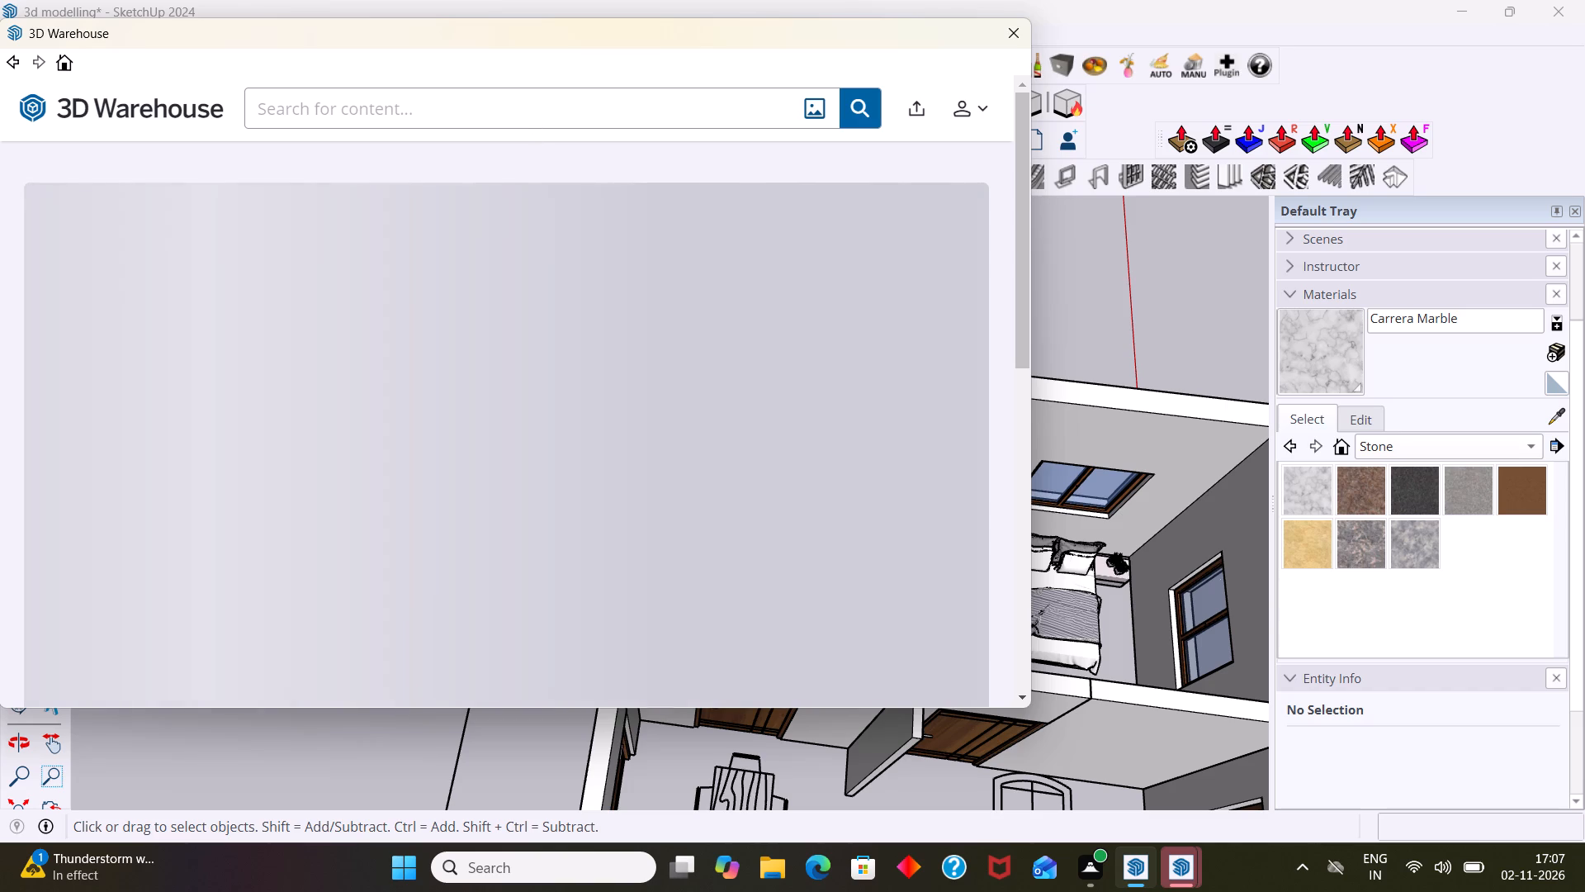
click(528, 112)
text(gas)
key(space)
text(st)
key(o)
key(v)
key(e)
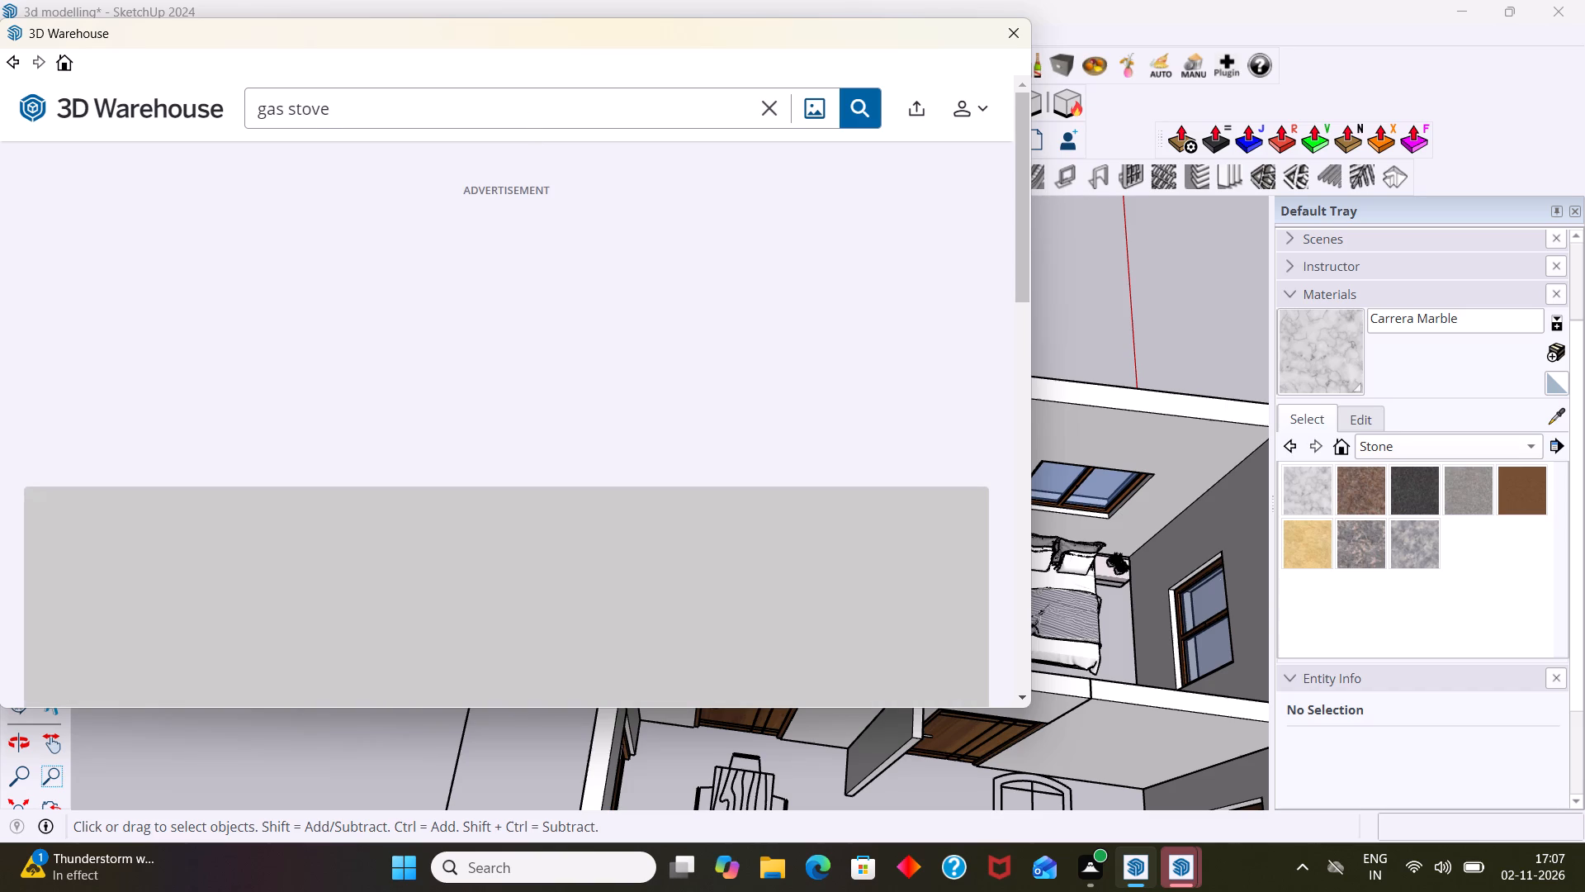
key(Return)
scroll(545, 286, down, 1)
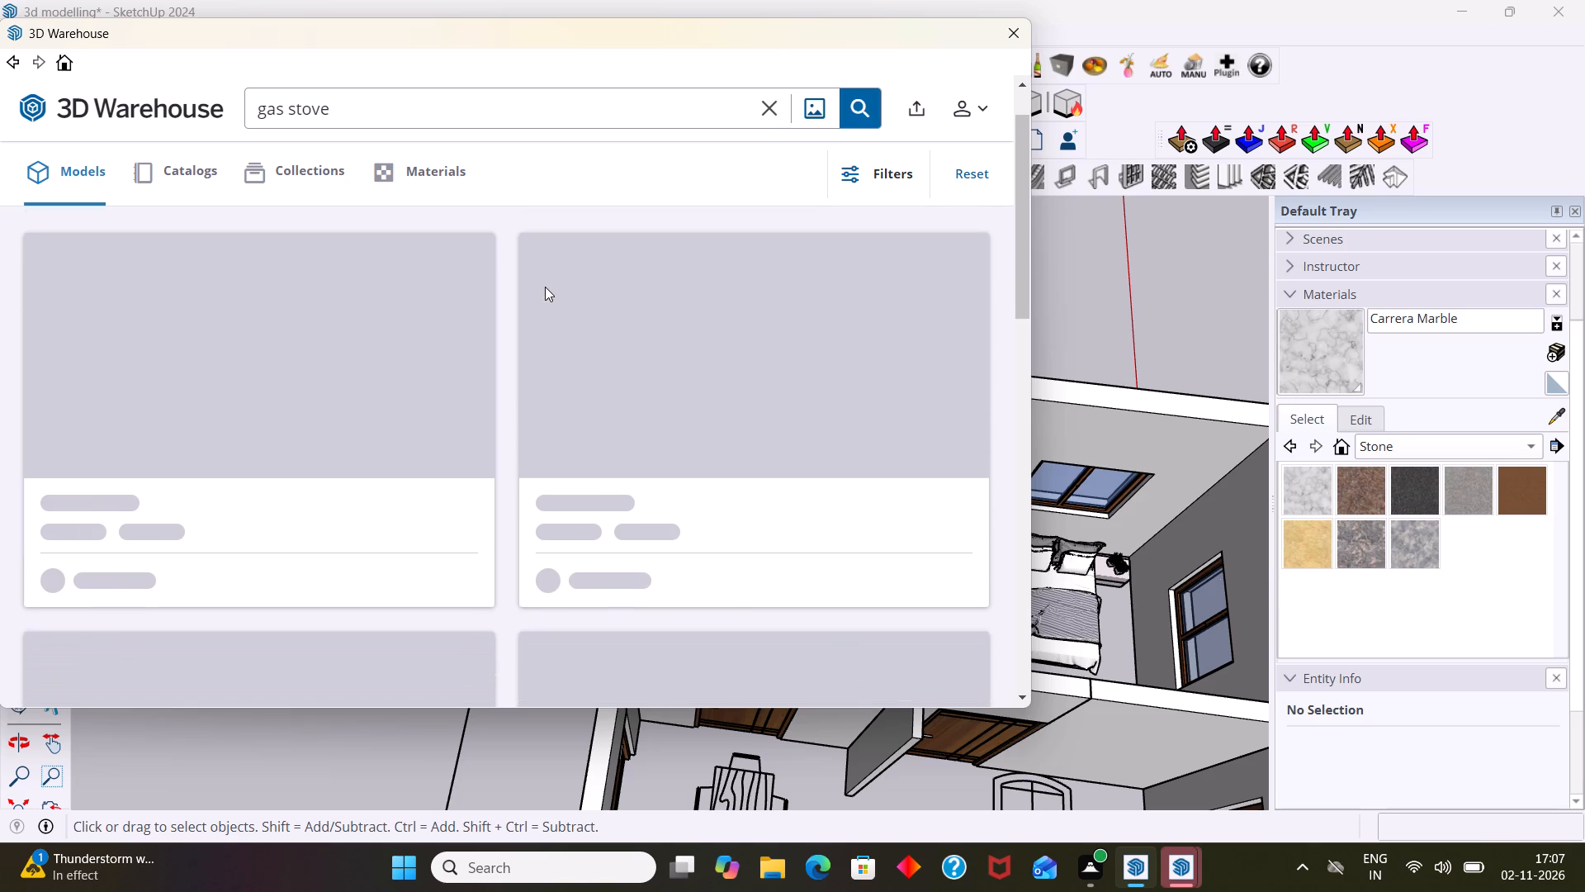
scroll(545, 287, up, 1)
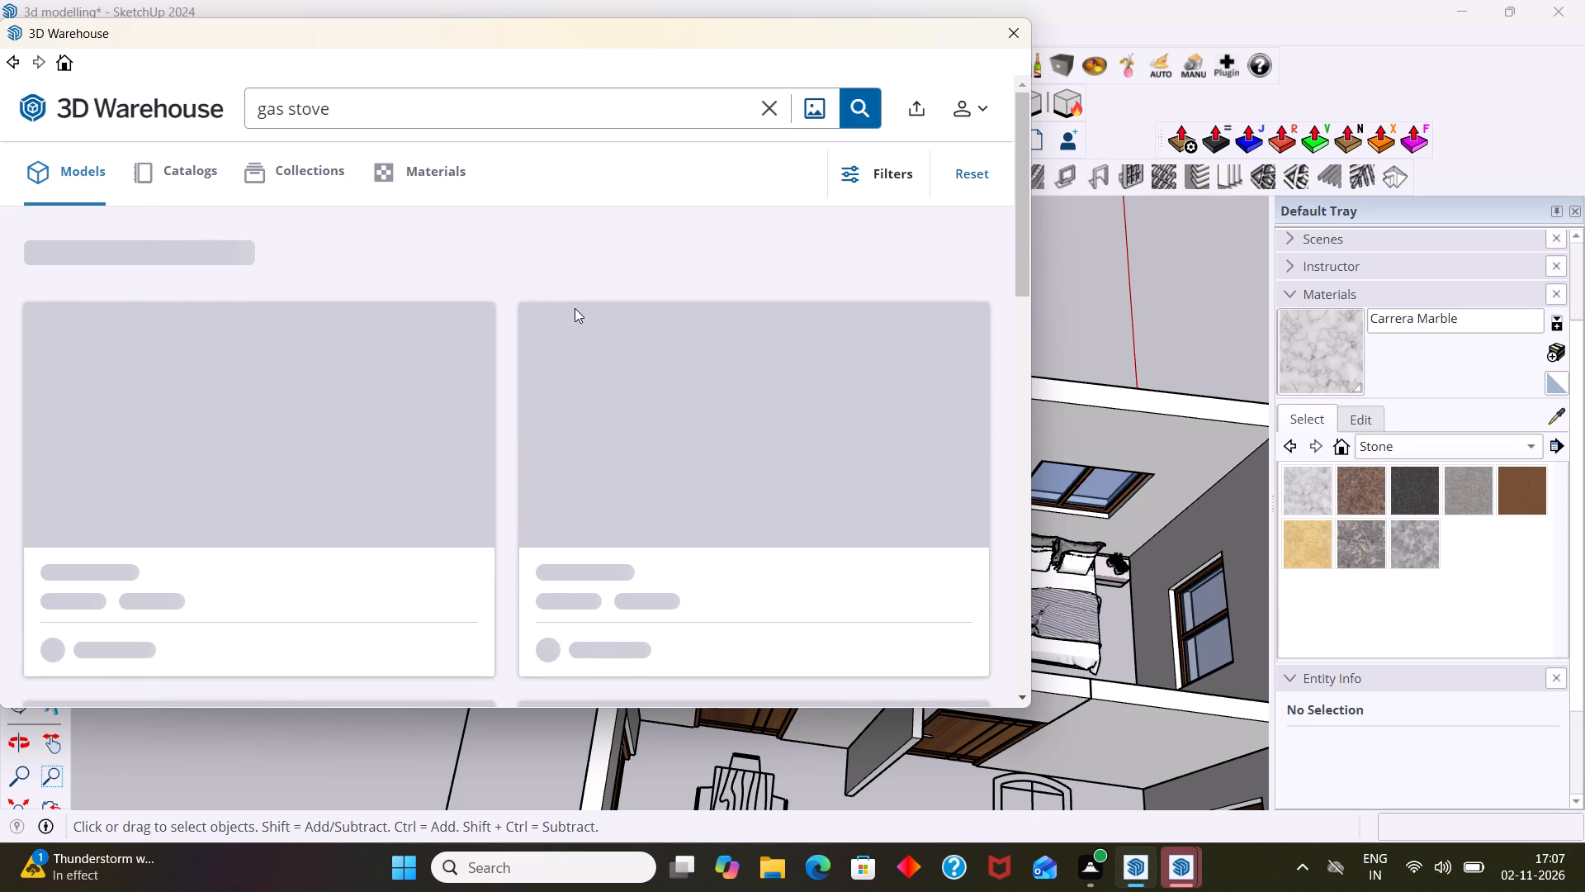
click(986, 111)
click(661, 239)
Load the 233 KB two-burner Gas stove directly into the model and place it on open ground outside the house.
scroll(707, 361, down, 2)
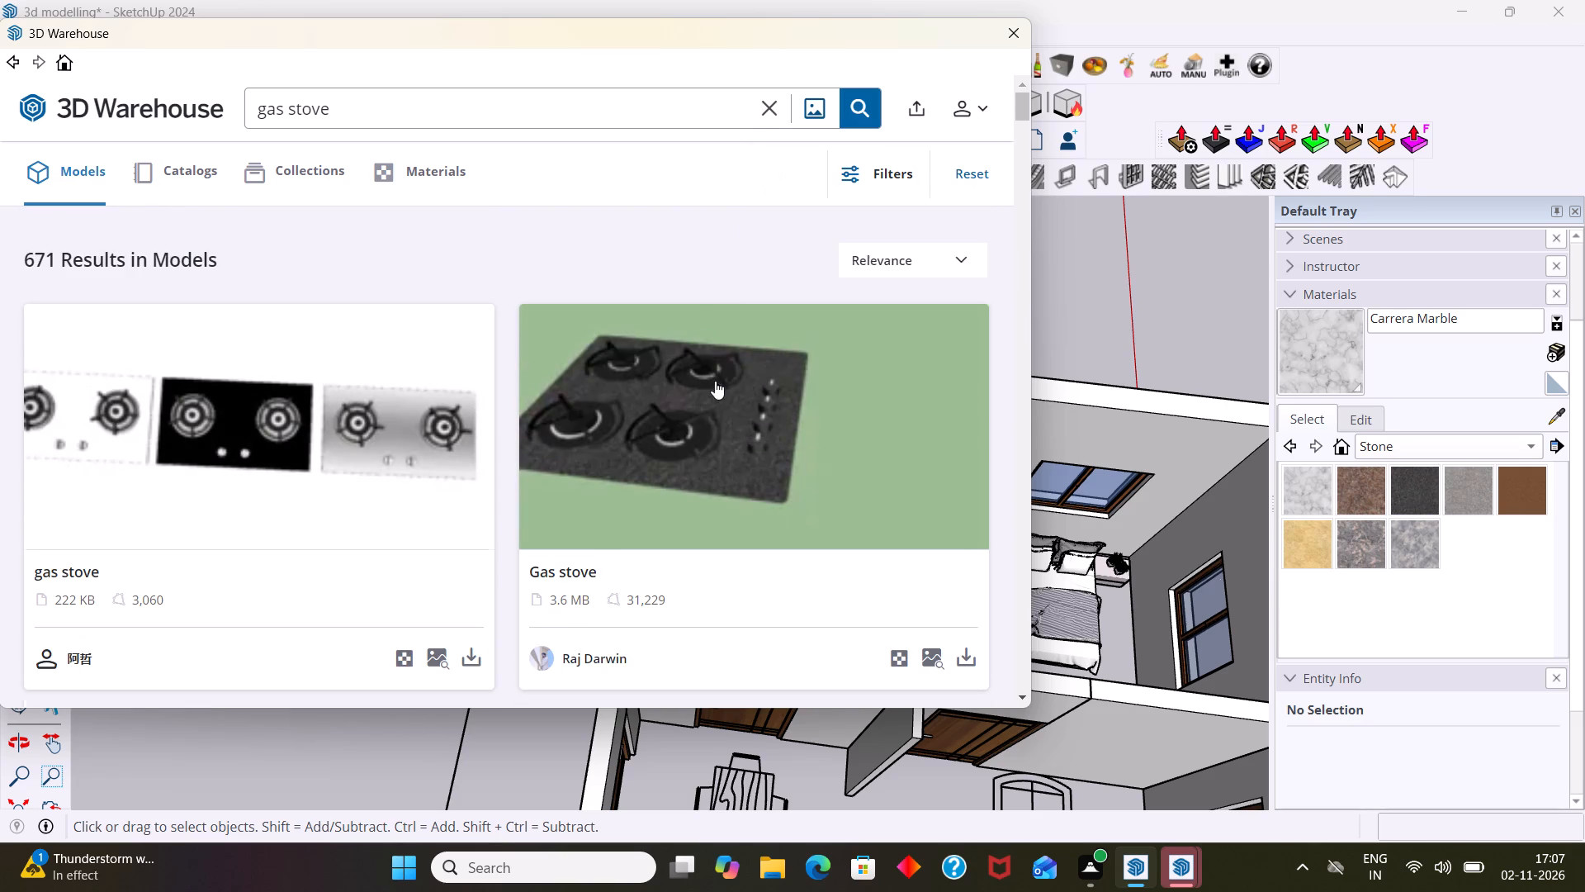
scroll(715, 381, down, 6)
scroll(719, 428, up, 4)
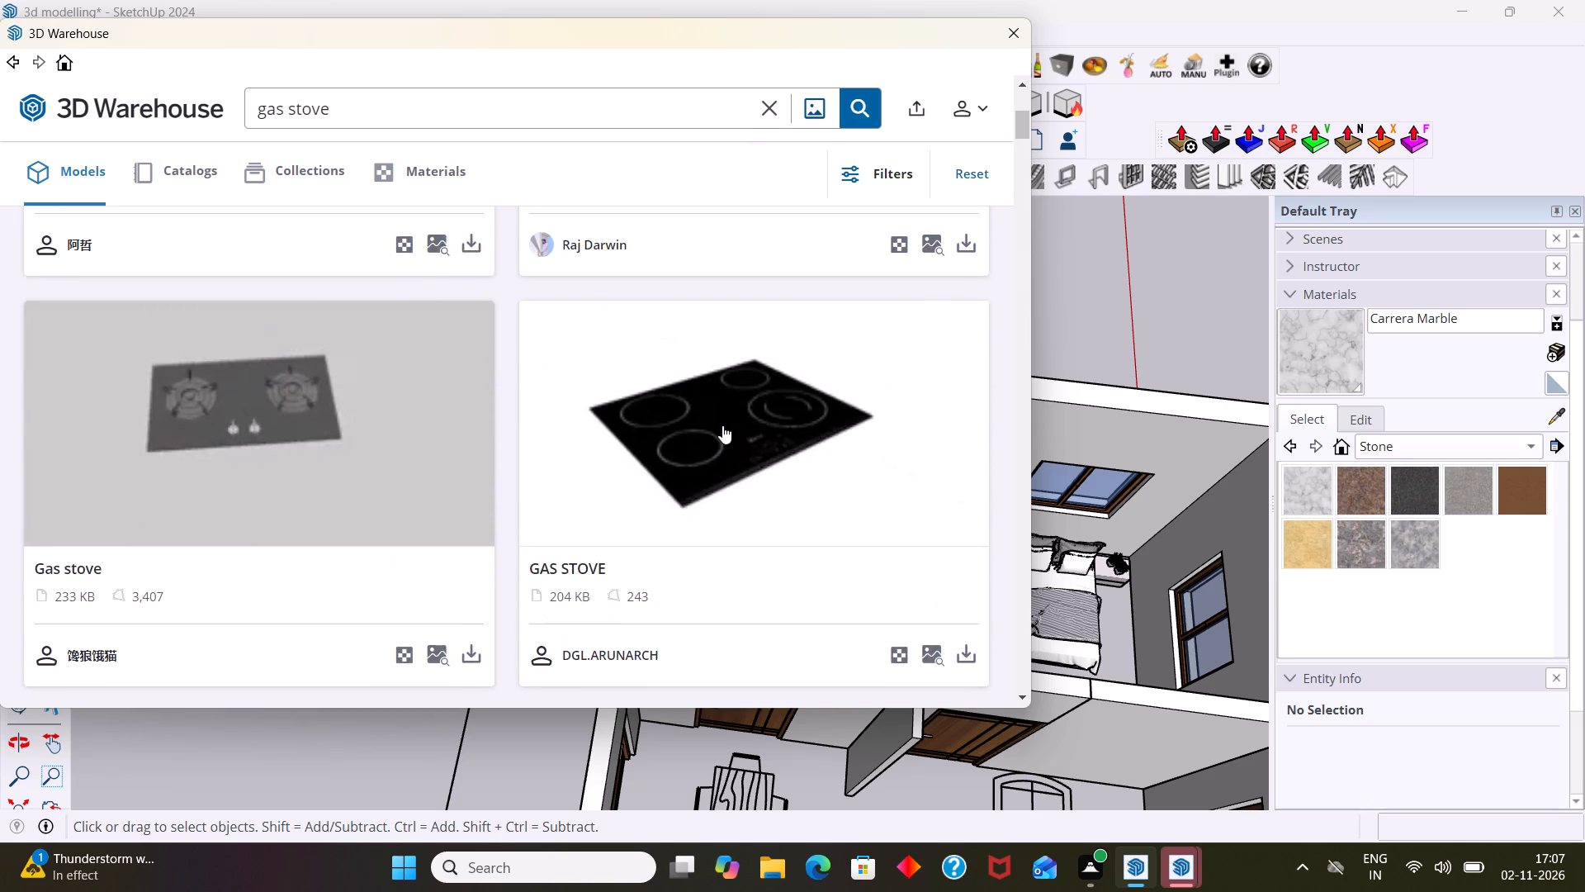
scroll(722, 425, up, 2)
scroll(714, 440, down, 3)
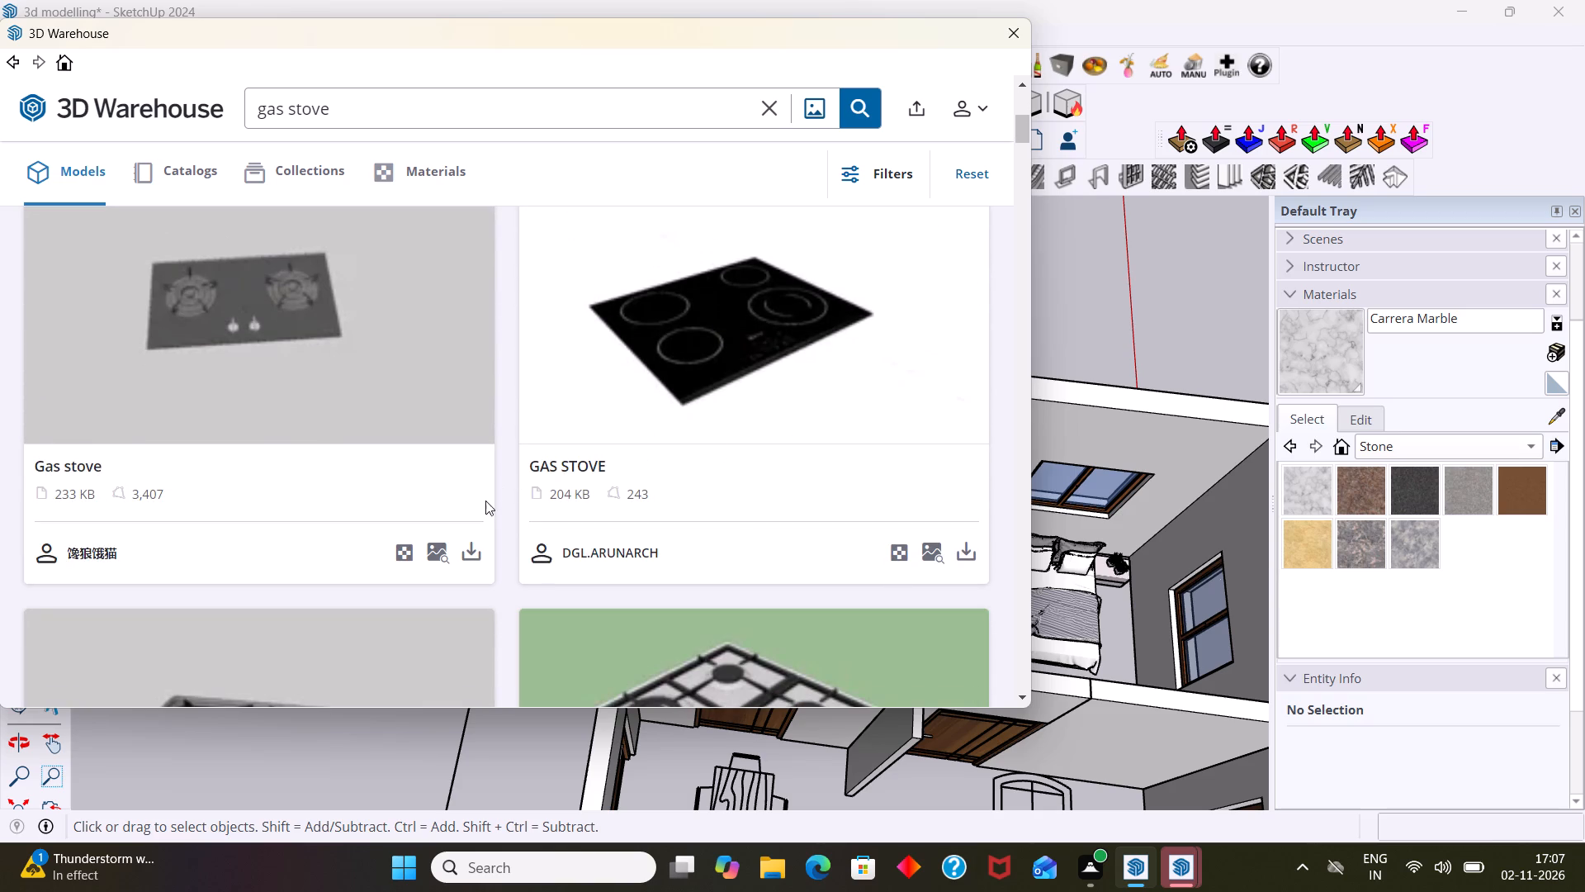
click(471, 548)
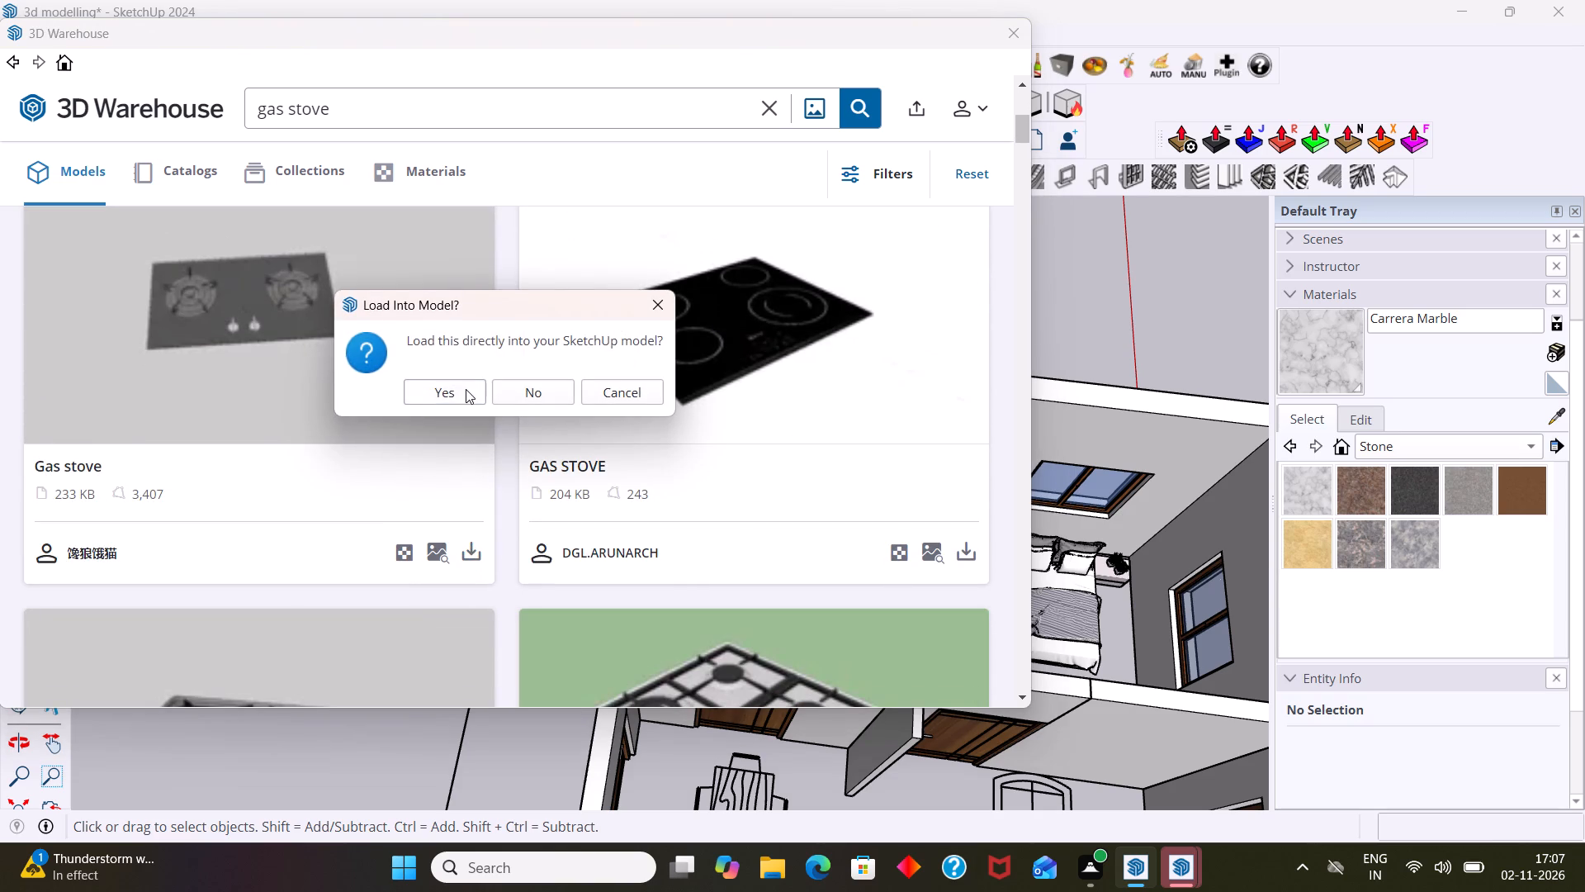
click(466, 389)
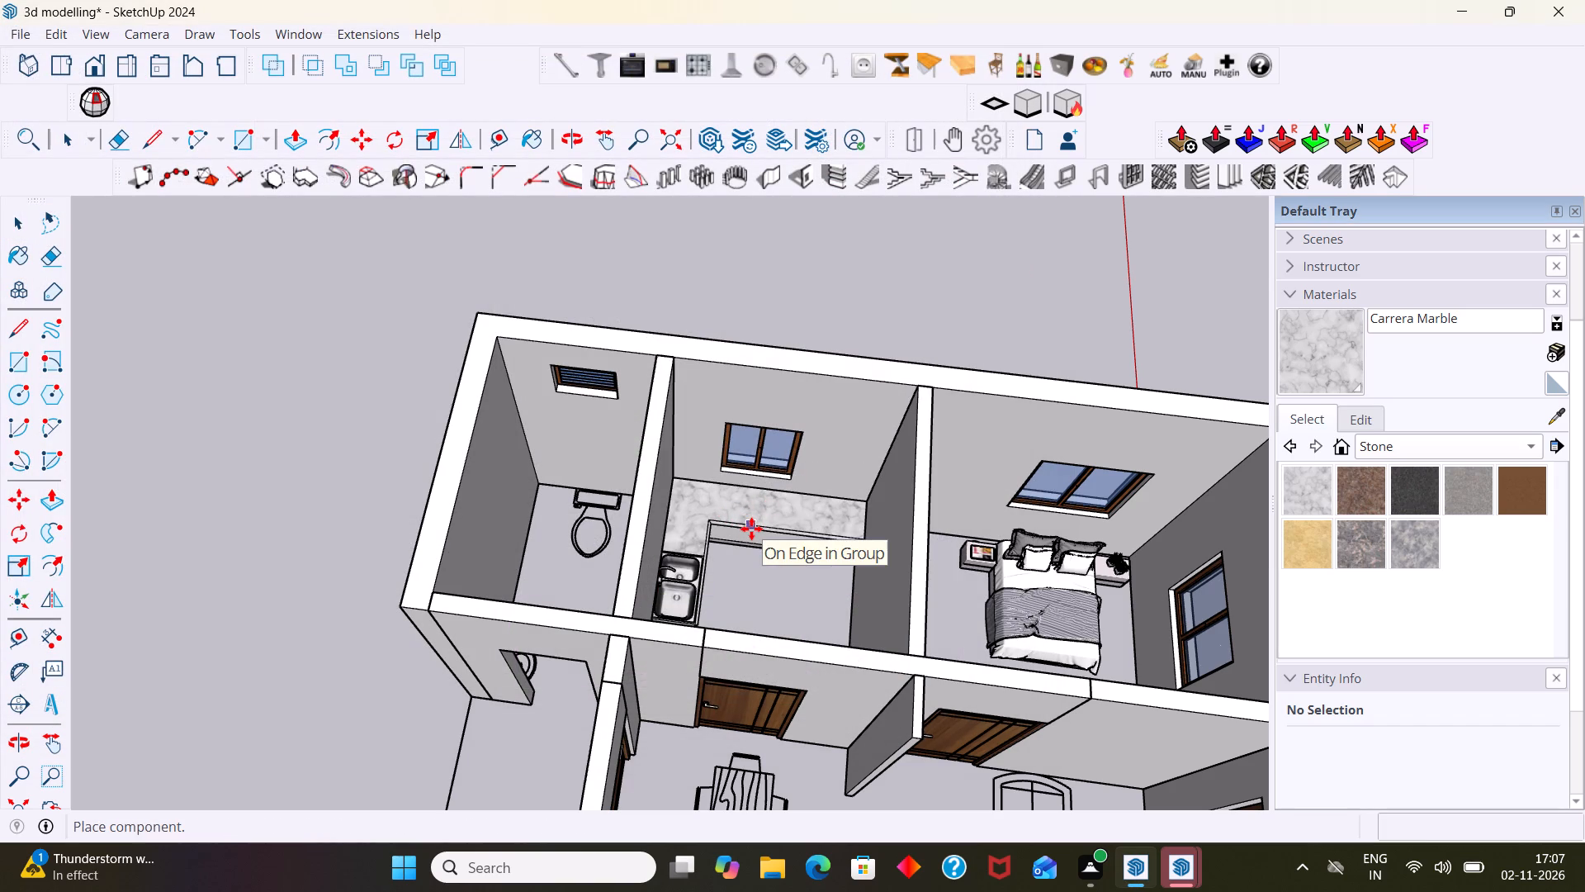
scroll(798, 407, up, 3)
scroll(816, 344, down, 12)
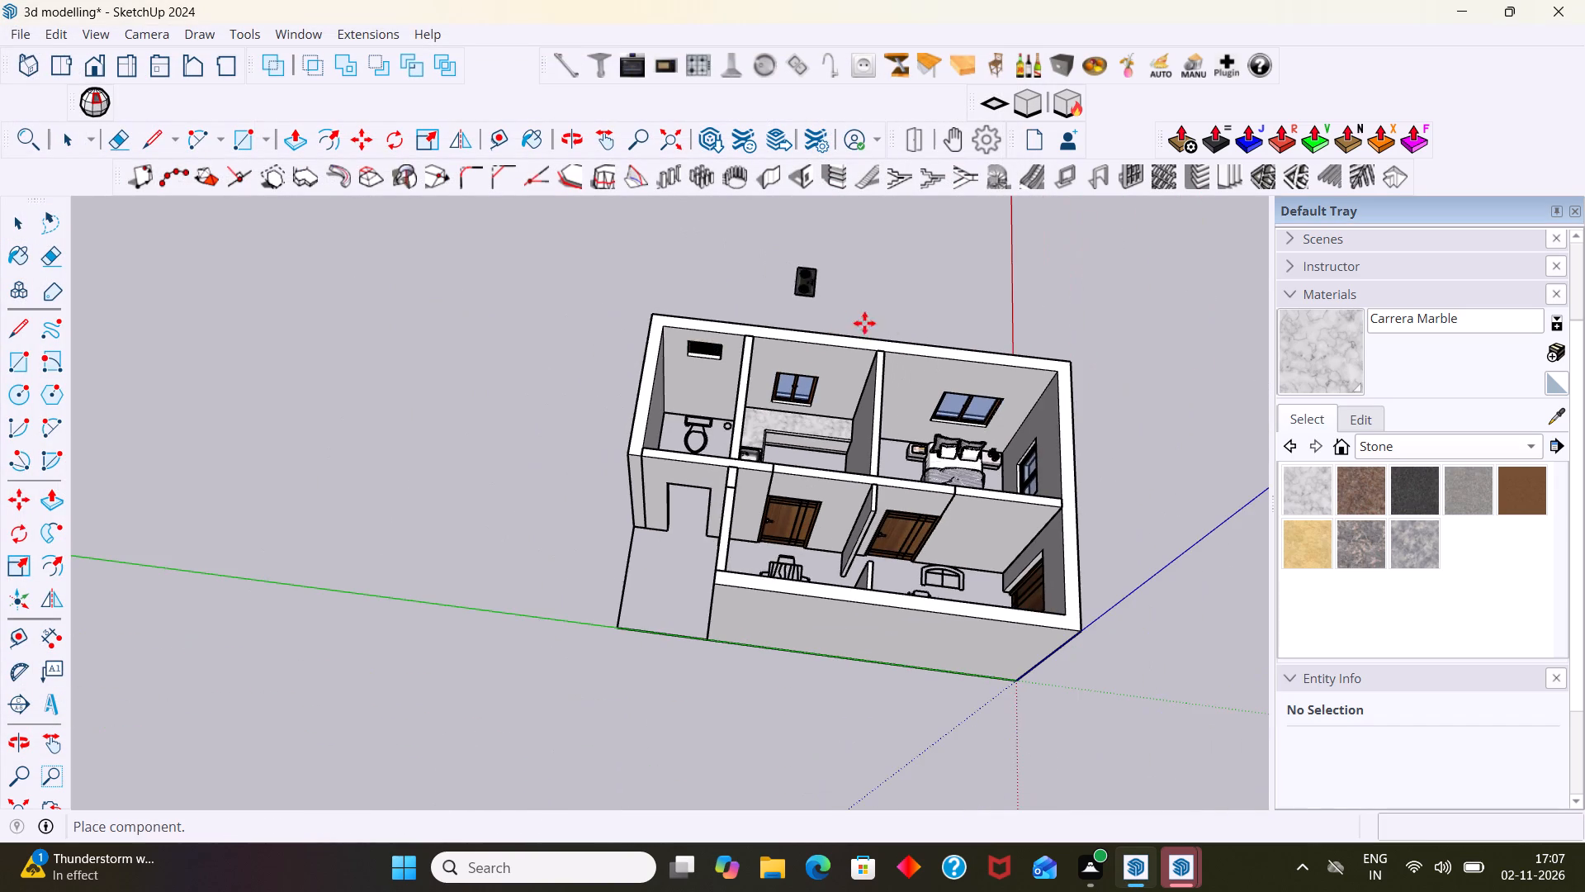
scroll(1136, 520, up, 1)
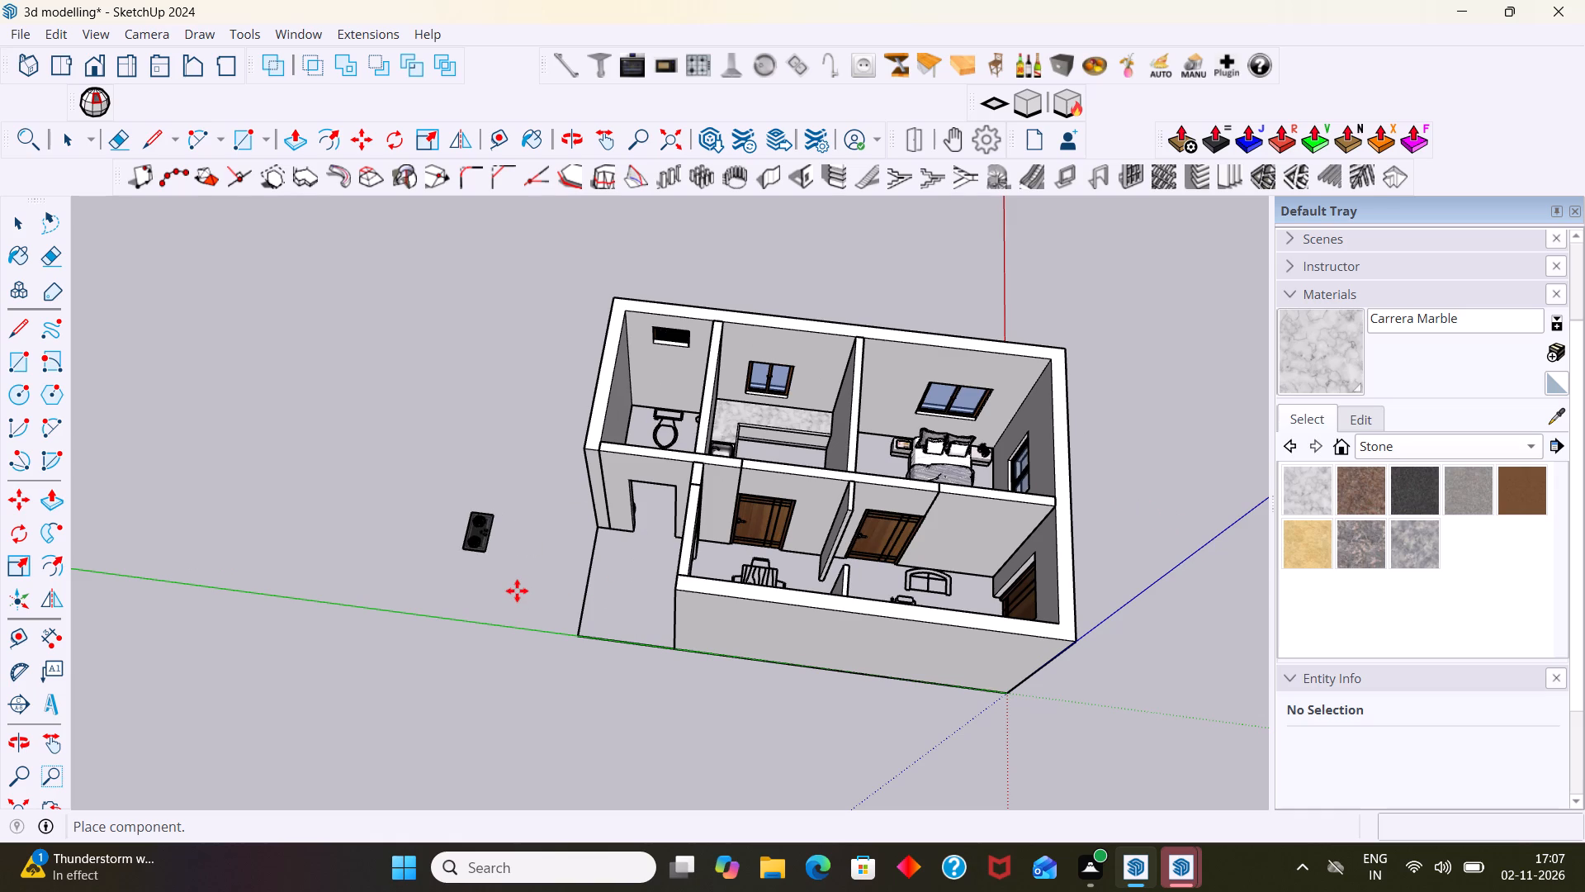
click(517, 581)
key(space)
click(486, 401)
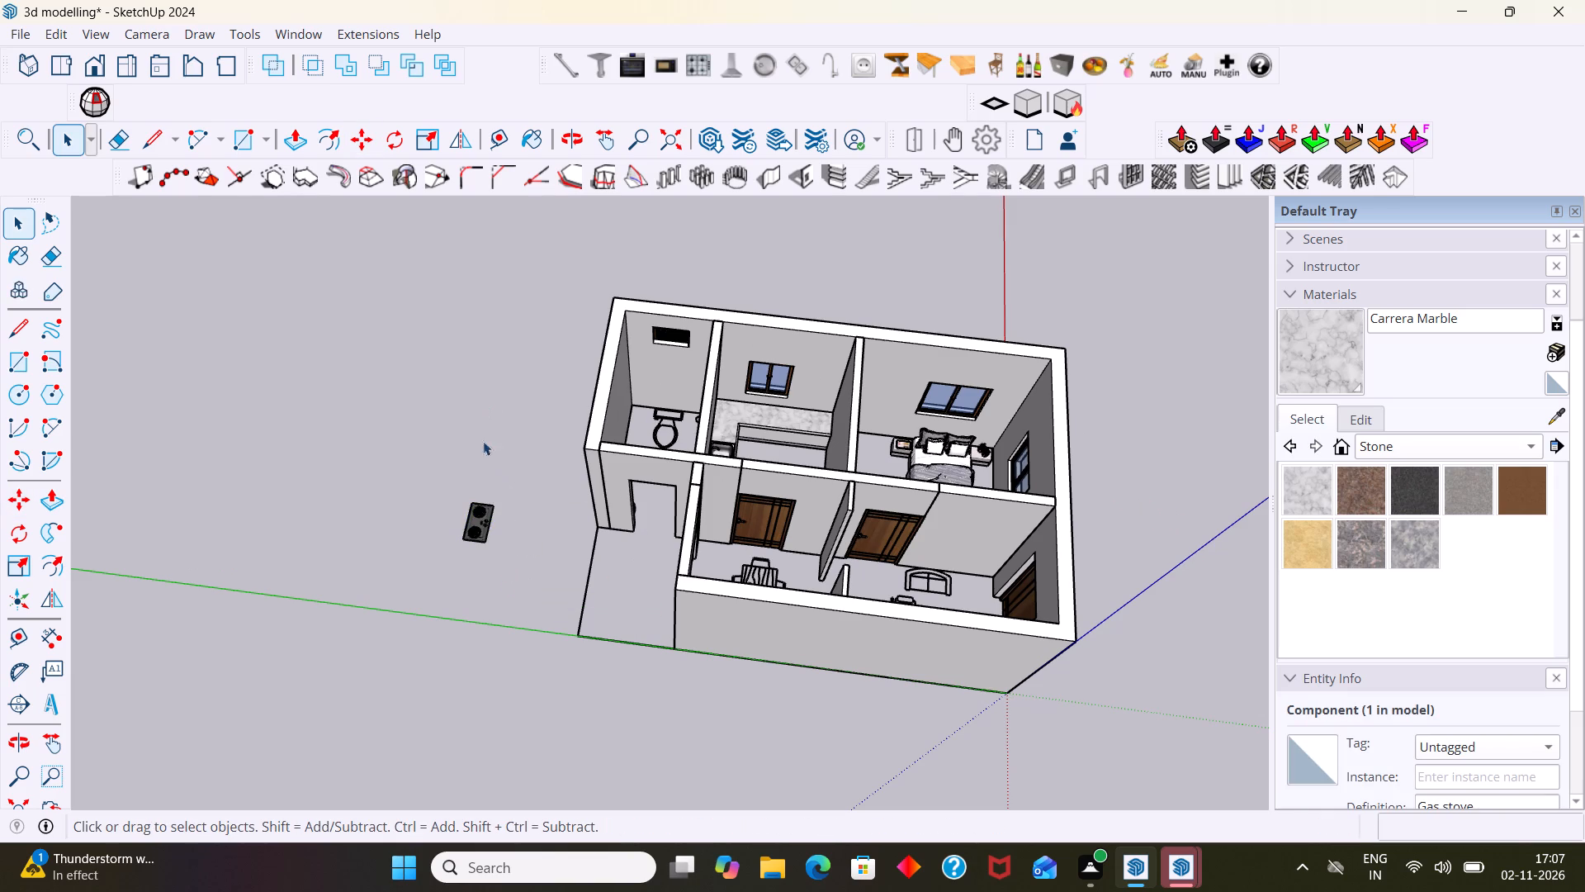
Rotate the gas stove 90 degrees about its corner so its long side runs parallel to the window-side counter.
click(477, 521)
scroll(478, 522, up, 7)
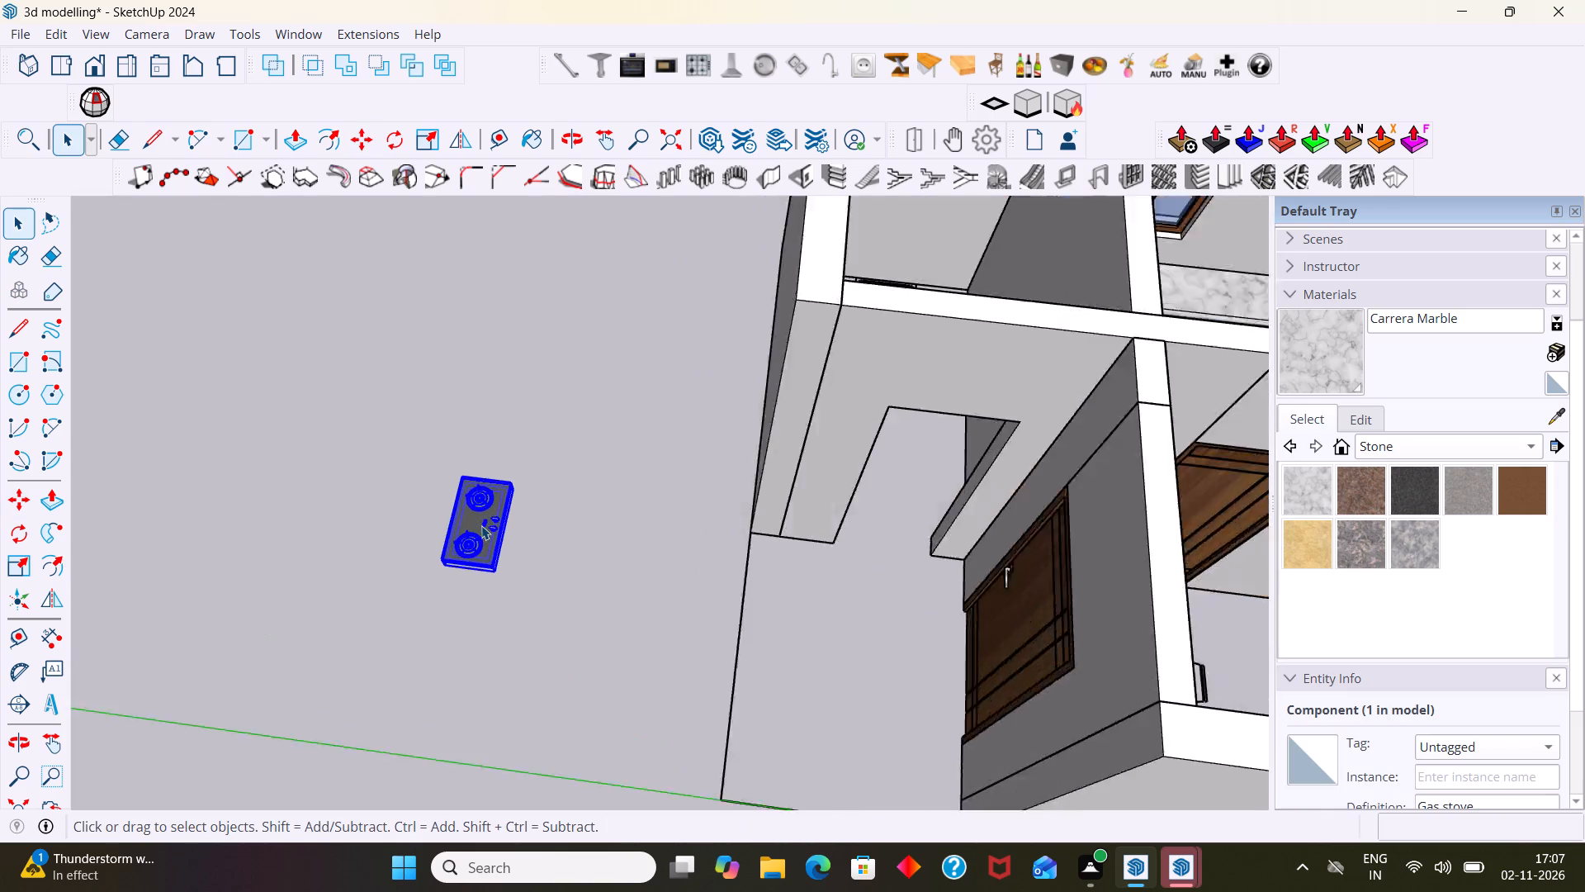
scroll(481, 525, up, 4)
key(q)
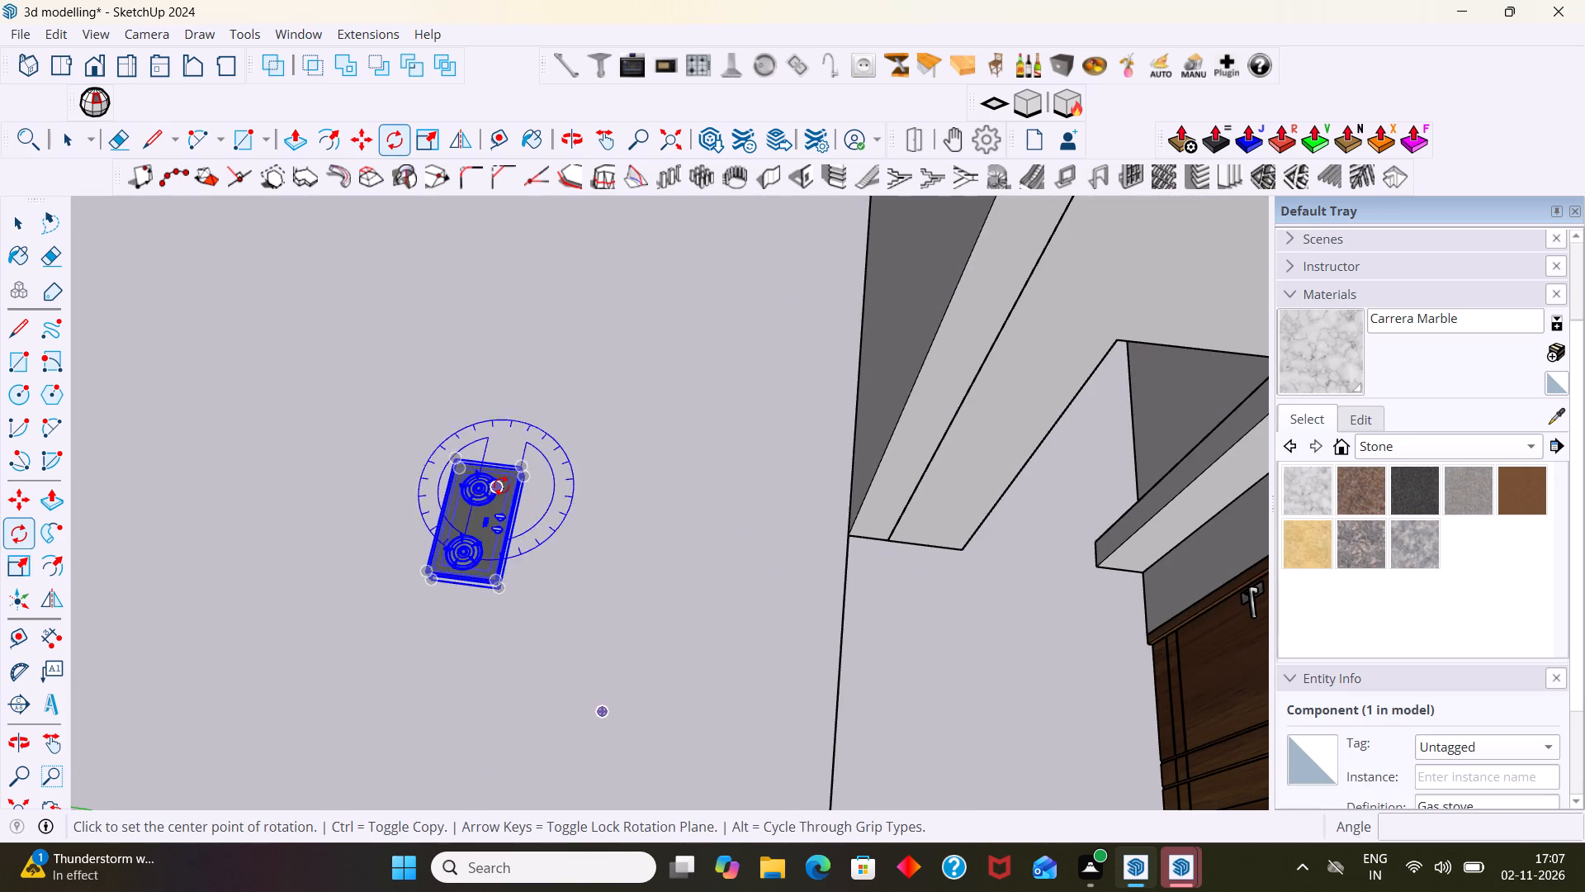
click(530, 466)
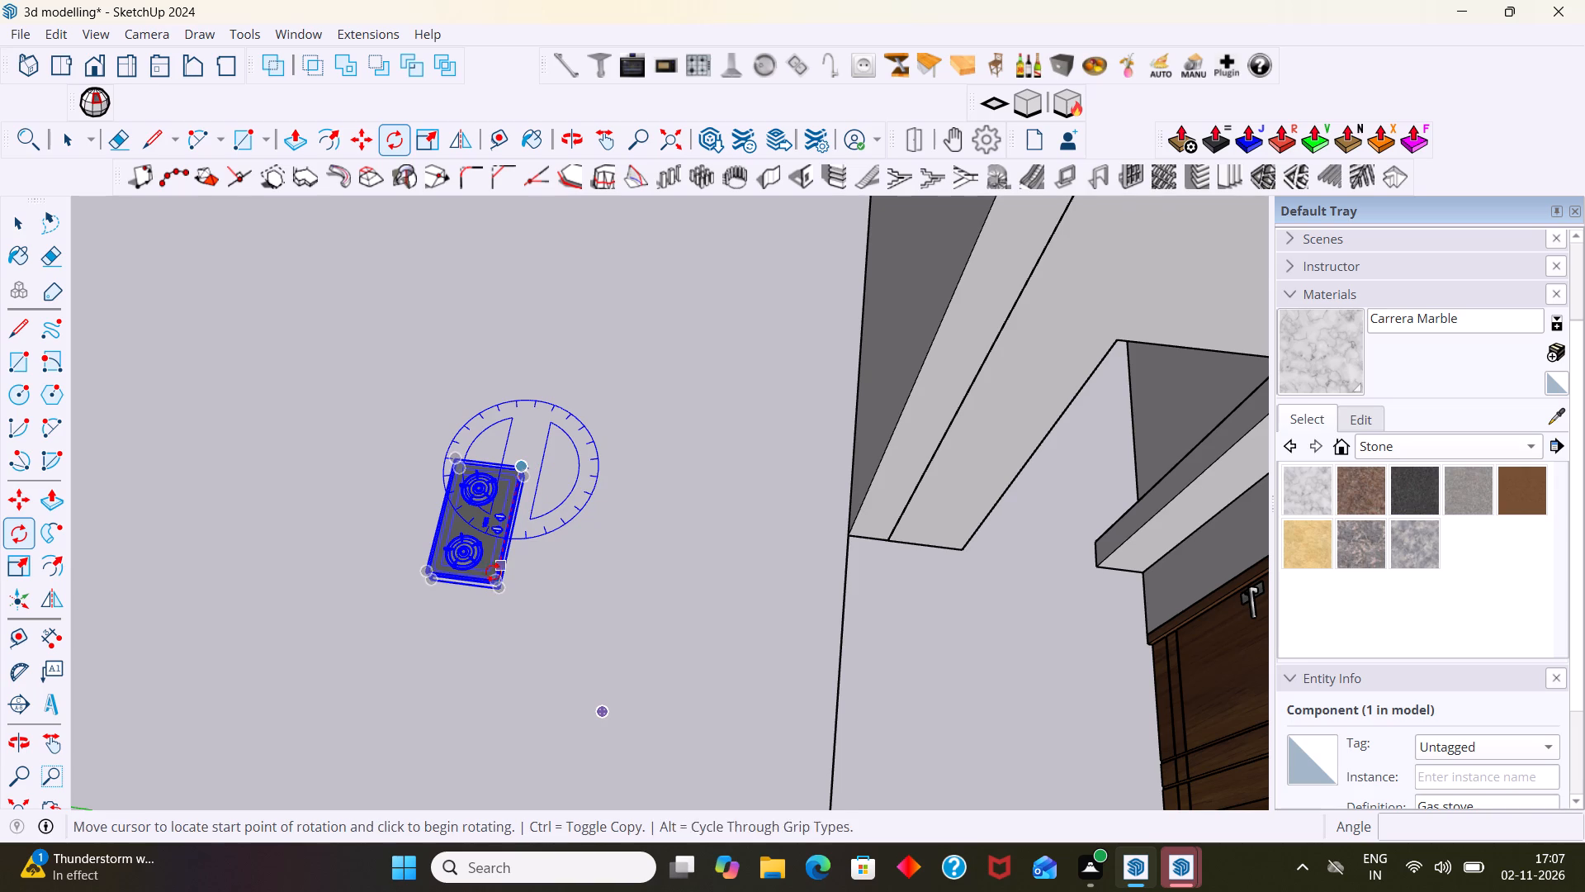
click(496, 586)
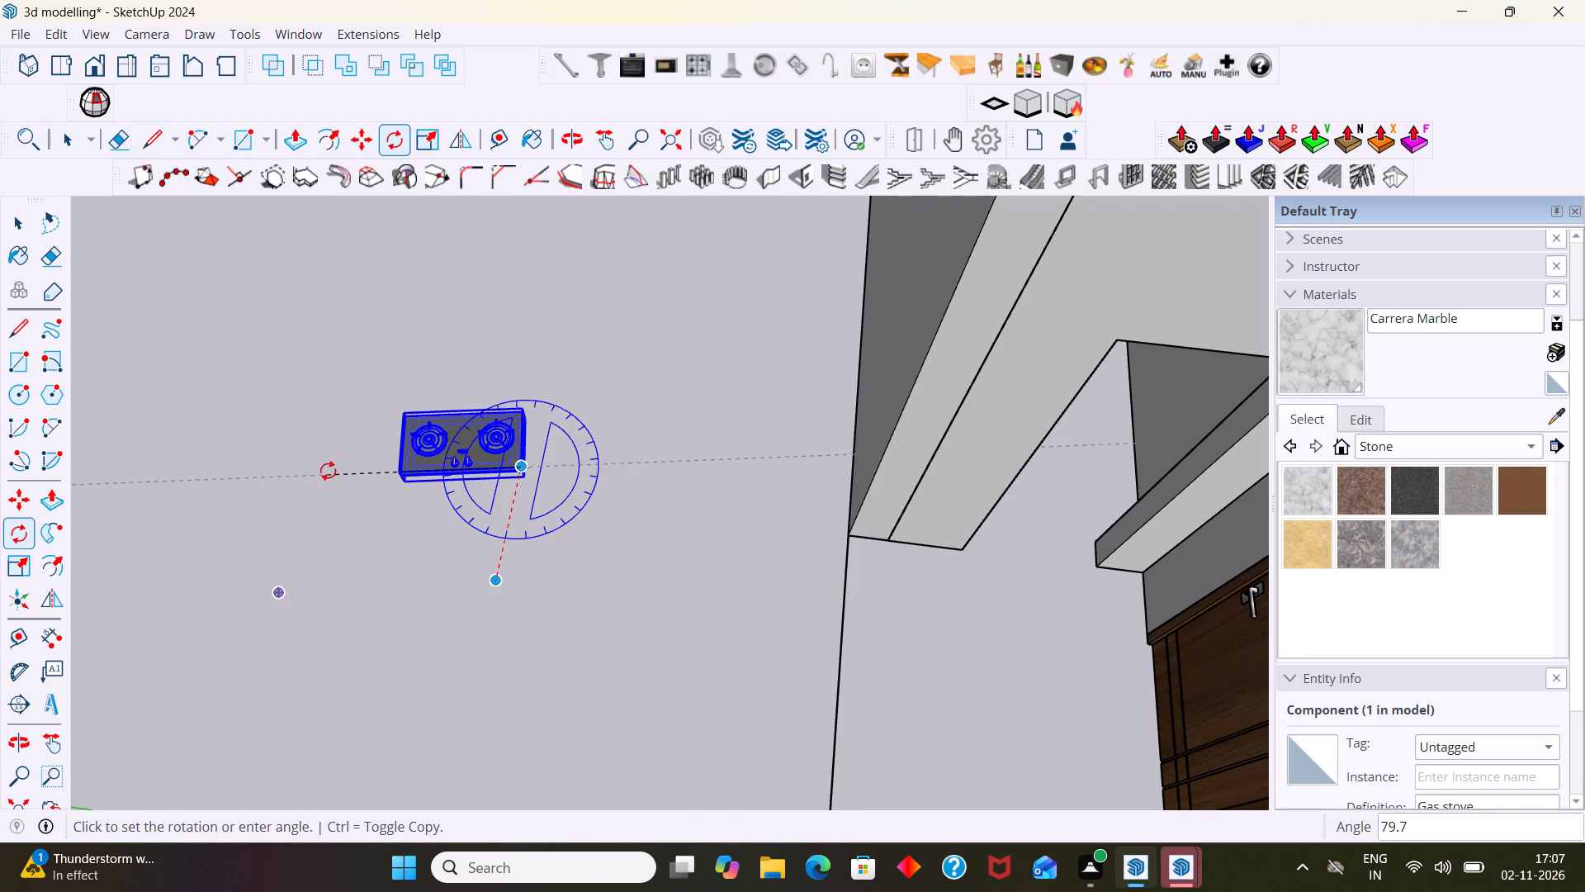
key(9)
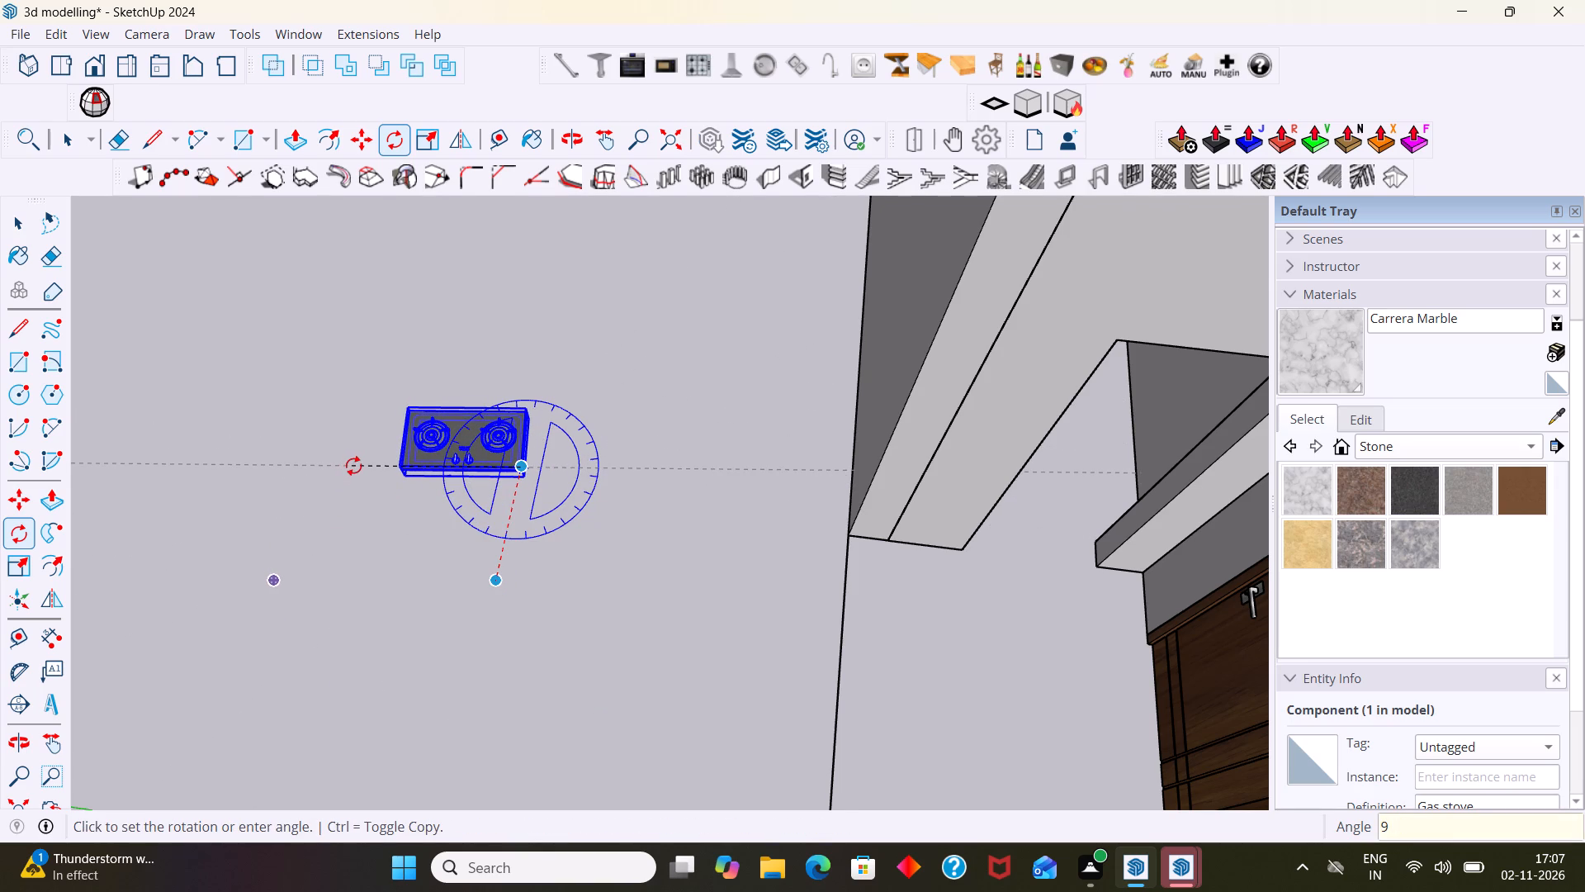
key(0)
key(Return)
key(space)
click(565, 488)
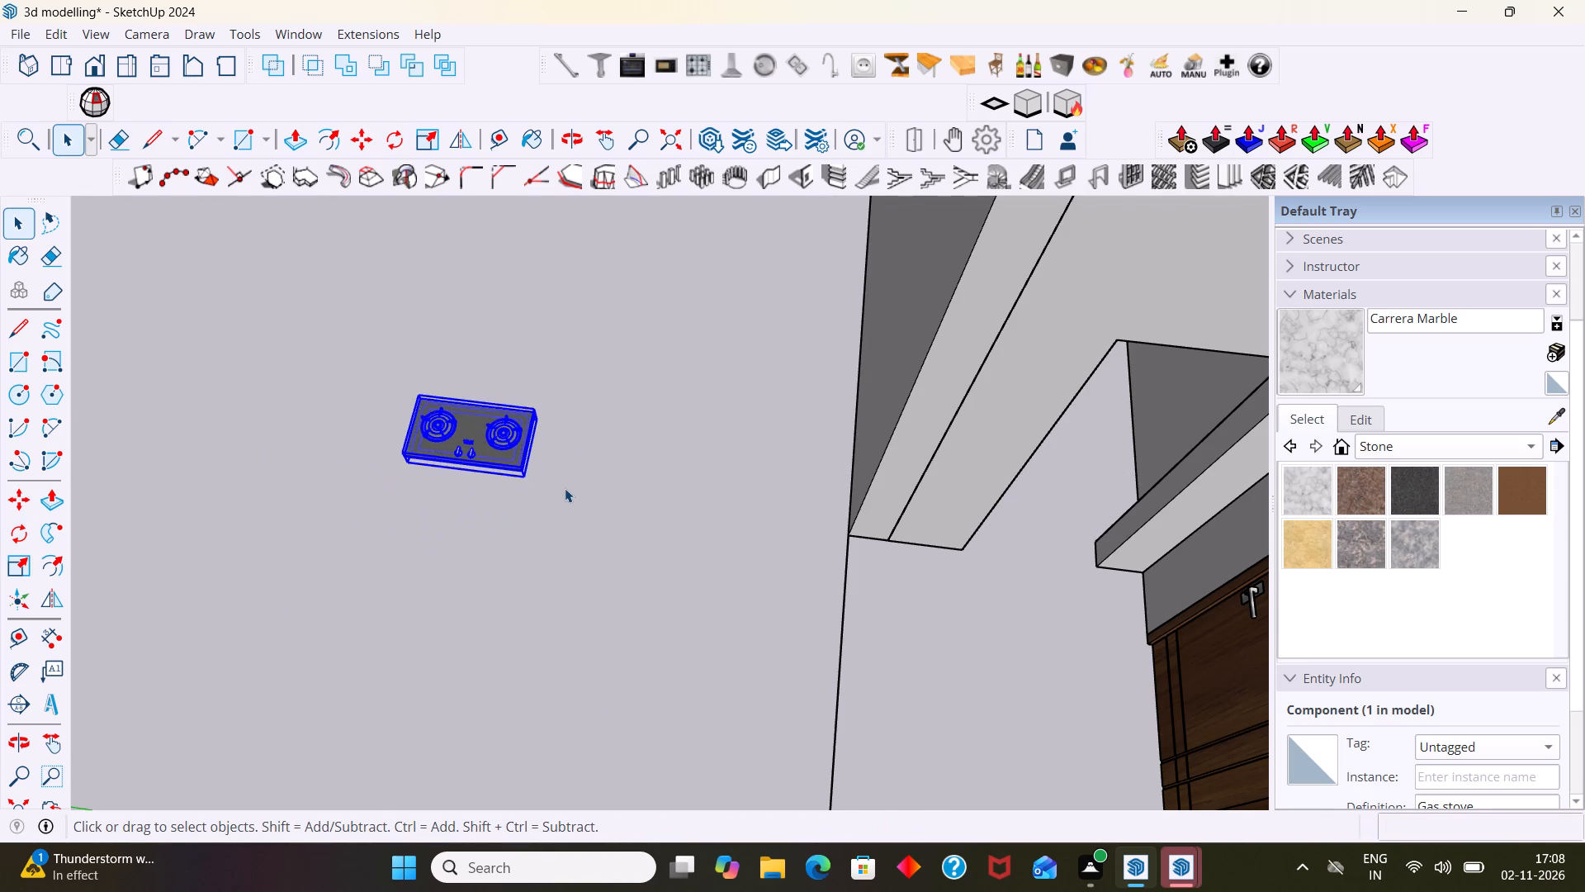
Move the gas stove by its lower front corner onto the far end of the marble counter under the kitchen window.
scroll(565, 488, down, 8)
middle_drag(582, 504, 692, 491)
scroll(571, 517, up, 10)
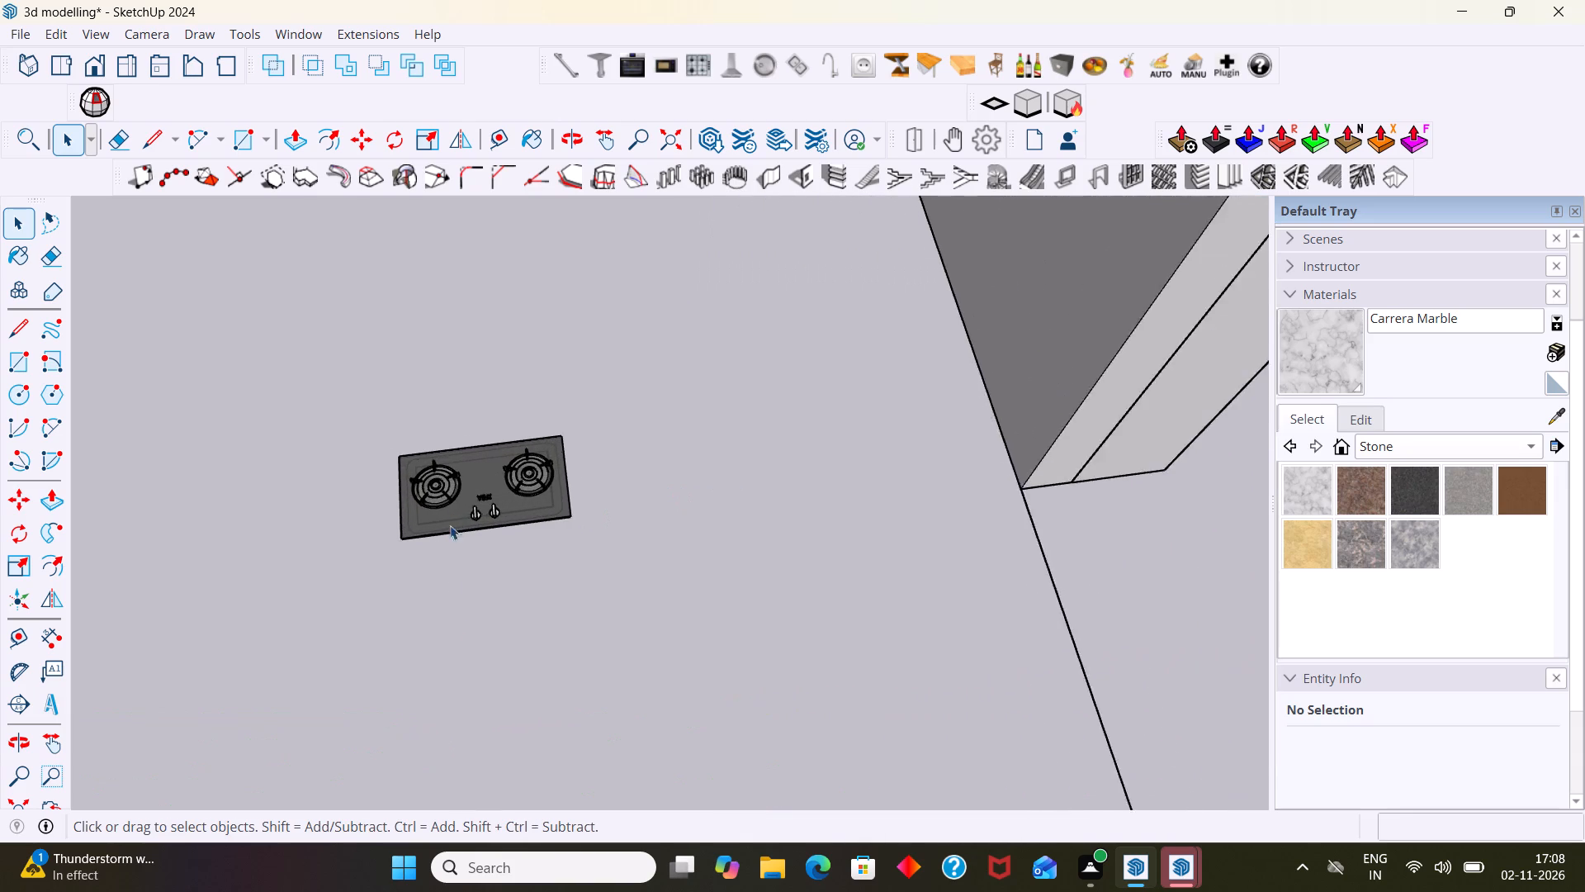
middle_drag(451, 592, 458, 623)
scroll(482, 519, up, 1)
scroll(482, 519, down, 3)
click(486, 499)
key(m)
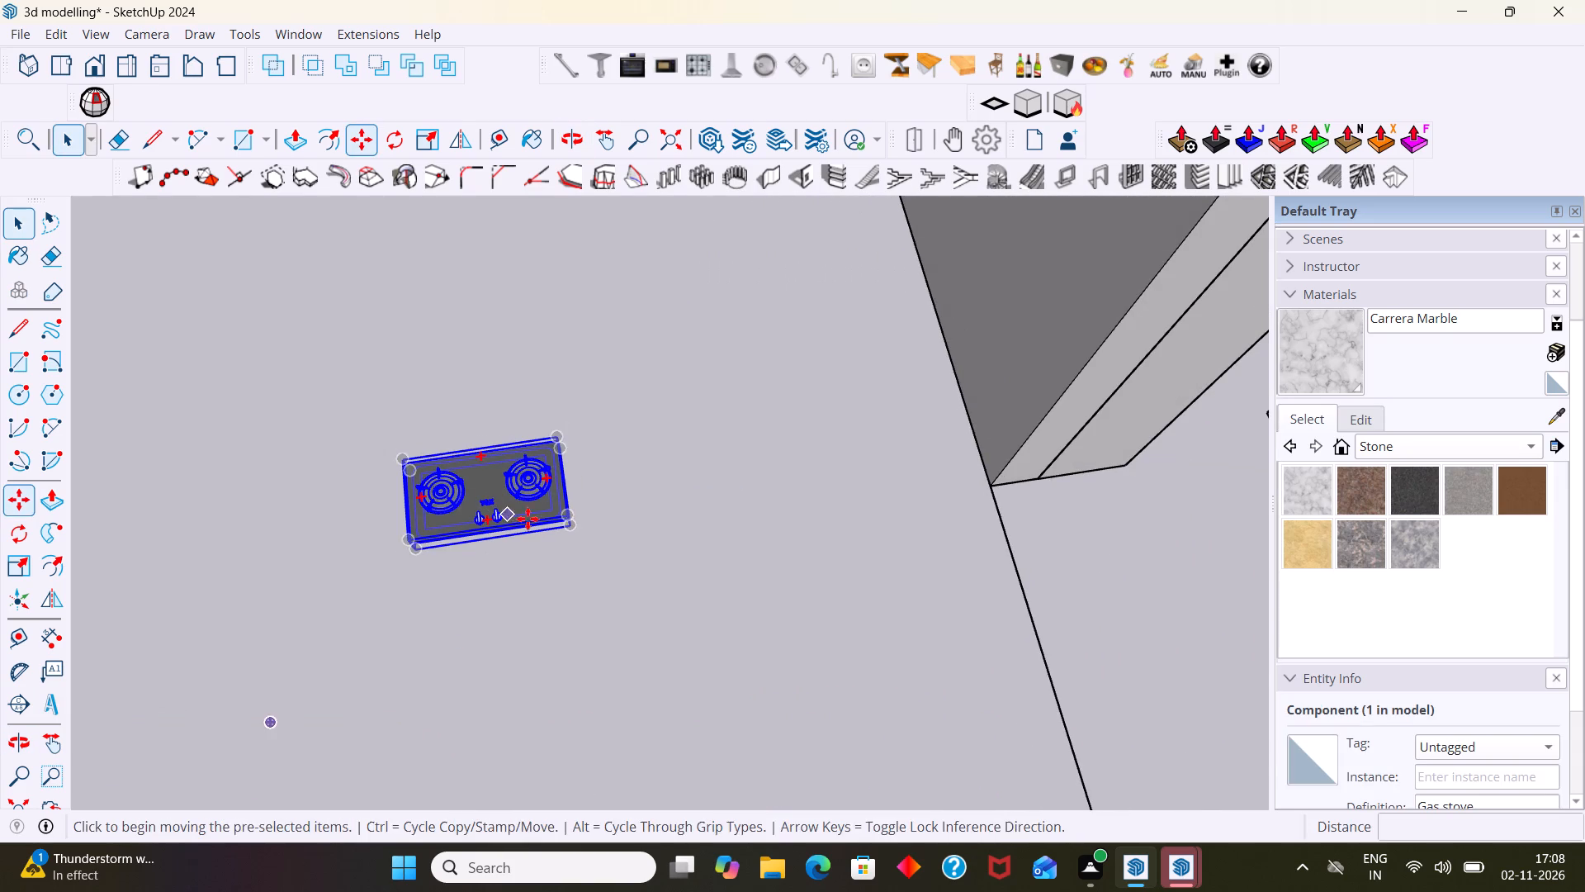
click(572, 526)
scroll(763, 486, down, 7)
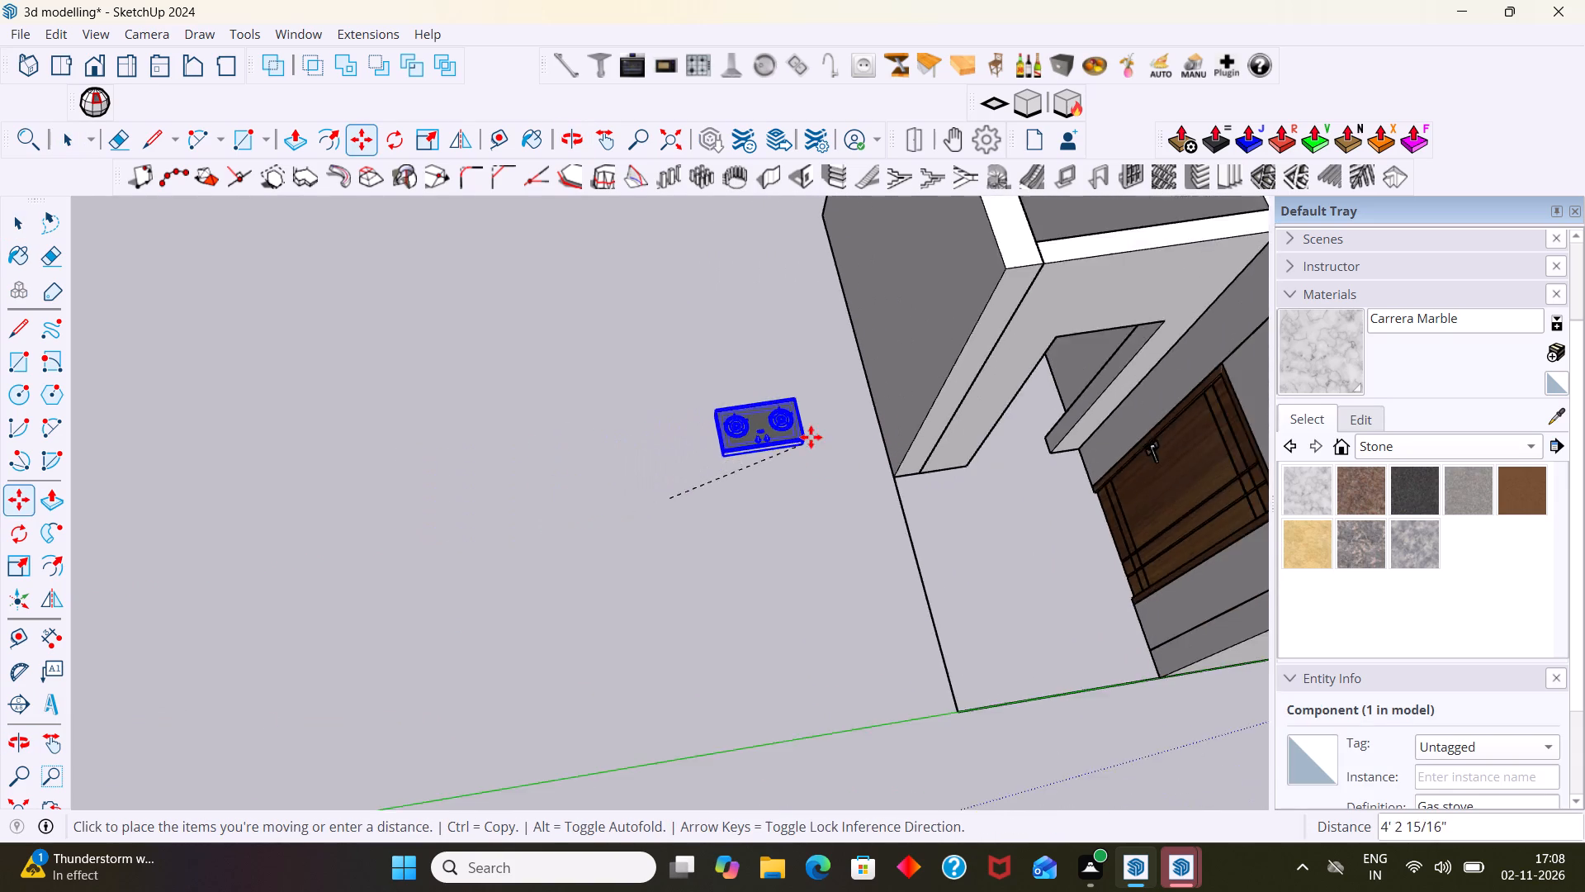
scroll(811, 437, down, 7)
middle_drag(991, 406, 700, 508)
scroll(764, 431, up, 12)
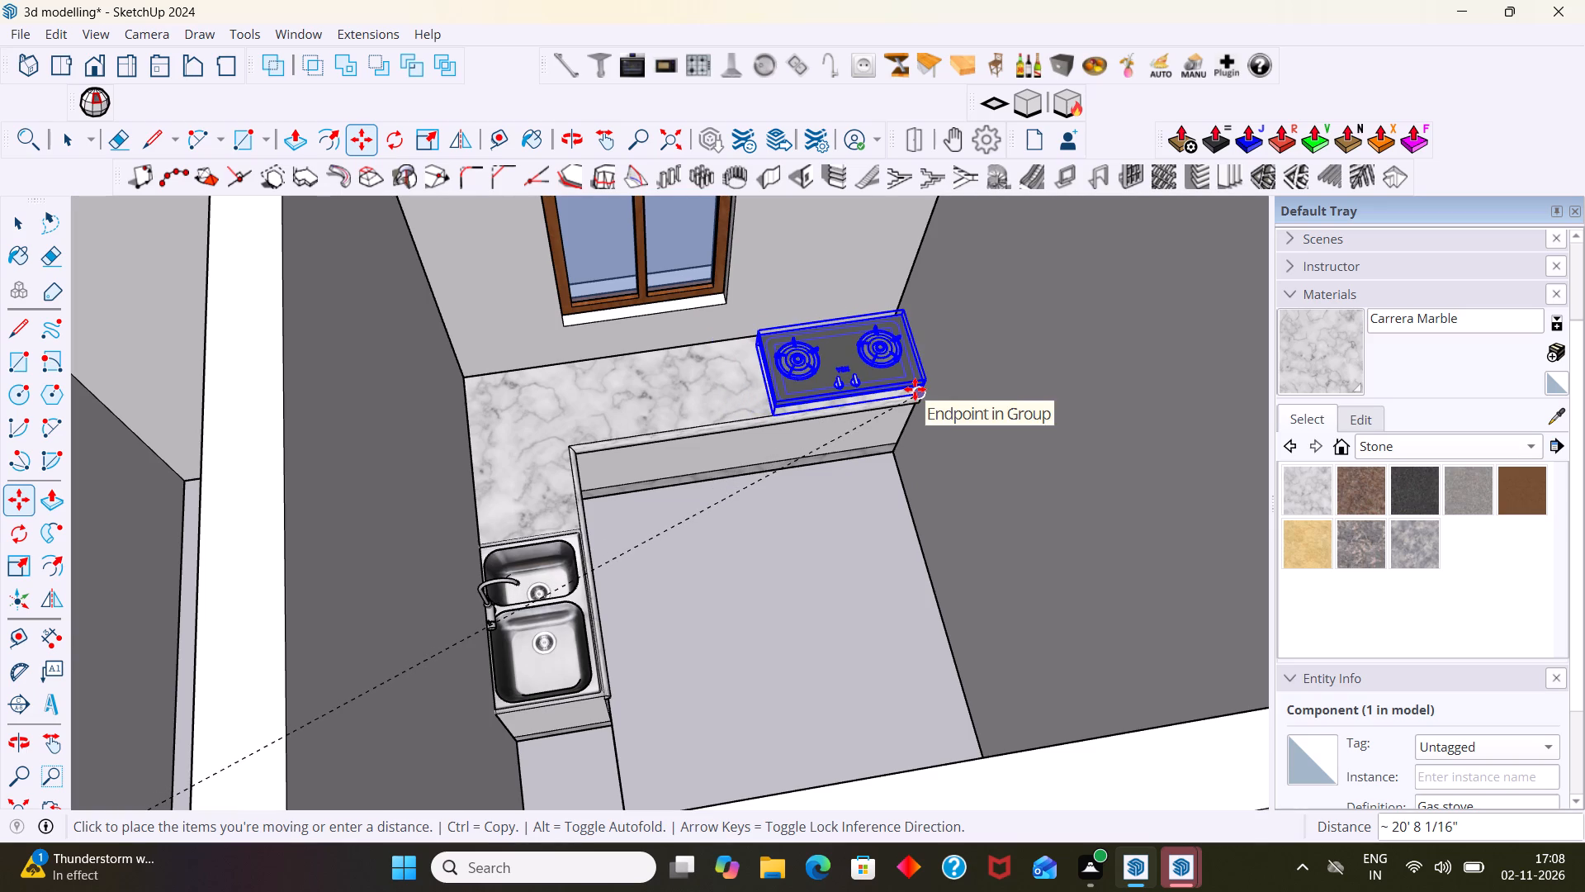
click(915, 389)
key(space)
click(845, 465)
Lower the gas stove straight down by about 3" so its body sinks into the marble counter.
scroll(849, 458, down, 1)
middle_drag(878, 467, 1081, 429)
scroll(823, 347, up, 10)
middle_drag(698, 326, 636, 250)
scroll(698, 326, up, 1)
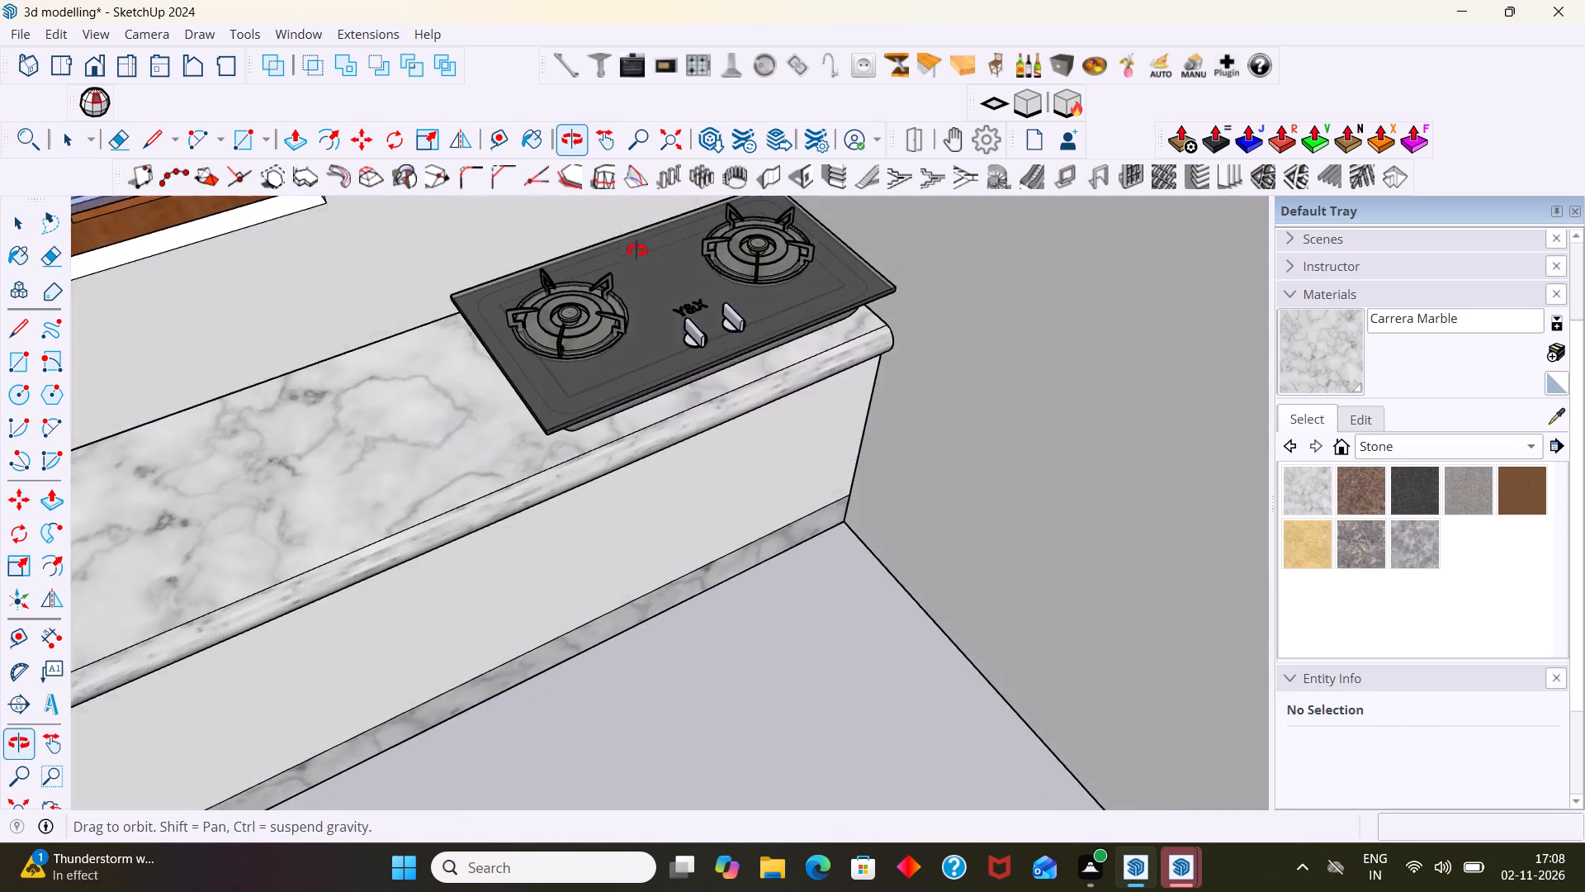
middle_drag(636, 250, 615, 213)
scroll(559, 387, up, 4)
click(559, 388)
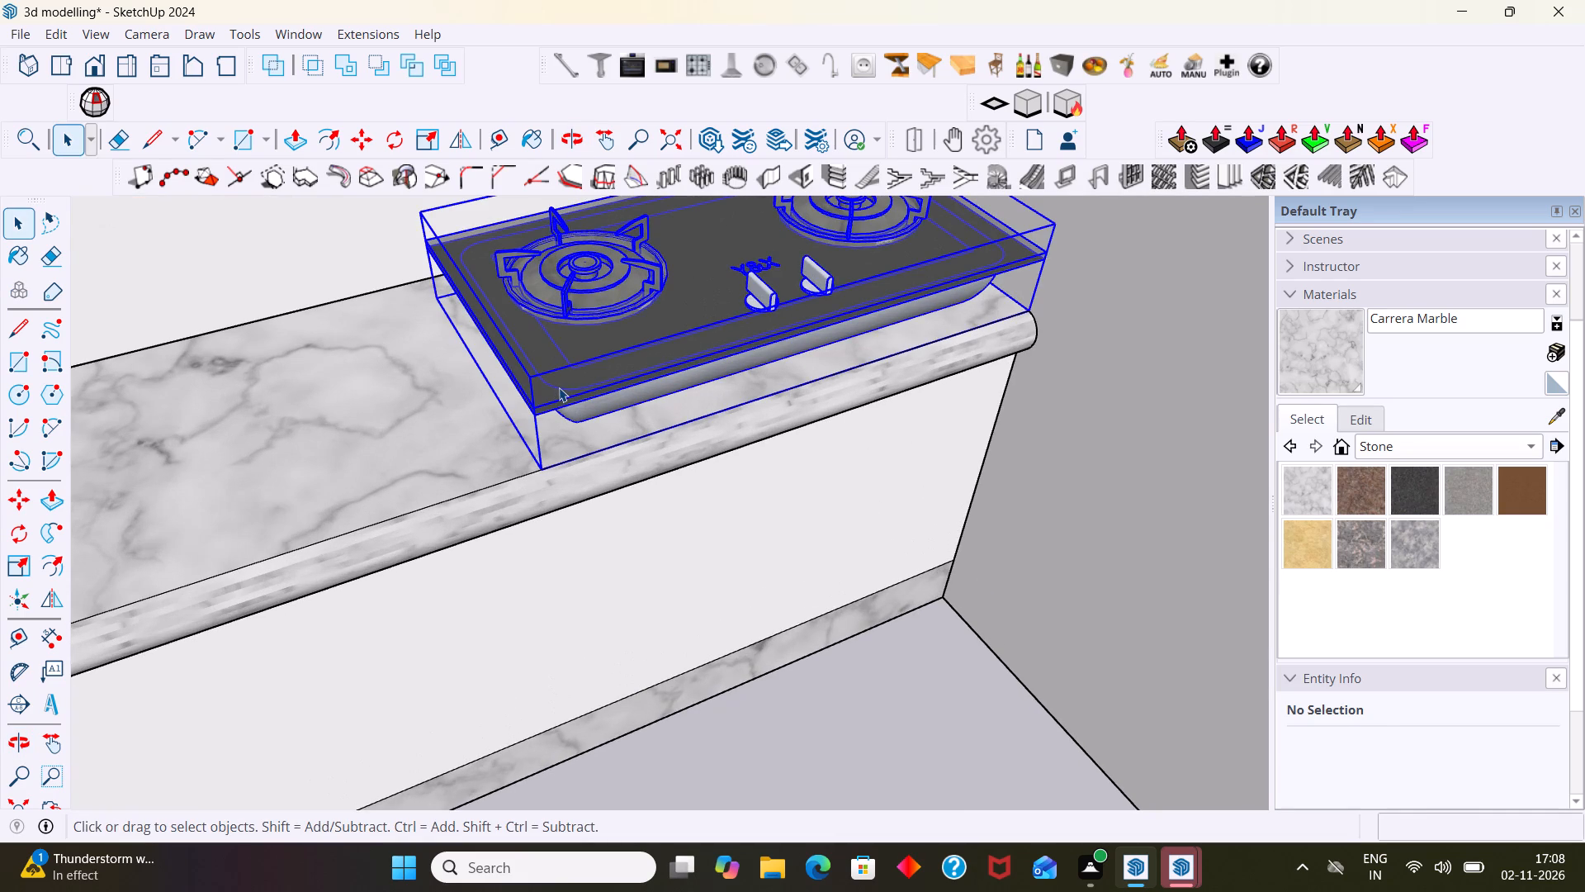
key(m)
scroll(543, 396, up, 1)
middle_drag(543, 396, 562, 311)
scroll(538, 363, up, 2)
click(542, 376)
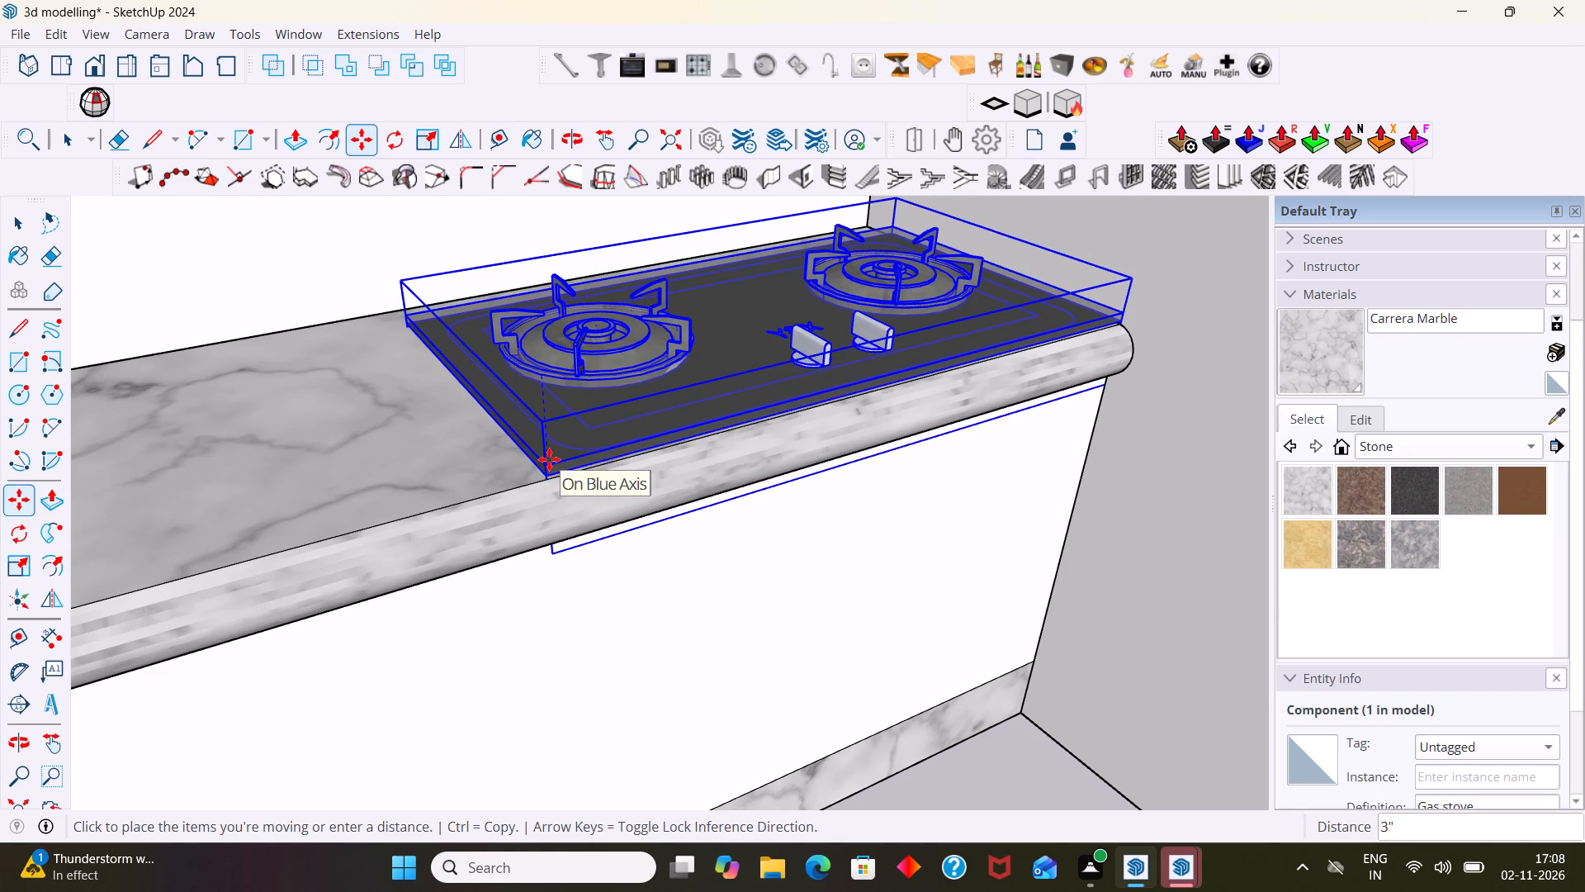
click(549, 459)
key(space)
click(684, 620)
Slide the gas stove about 7" along the window-side counter, away from the end wall, keeping it parallel to the counter's front edge.
scroll(646, 592, down, 4)
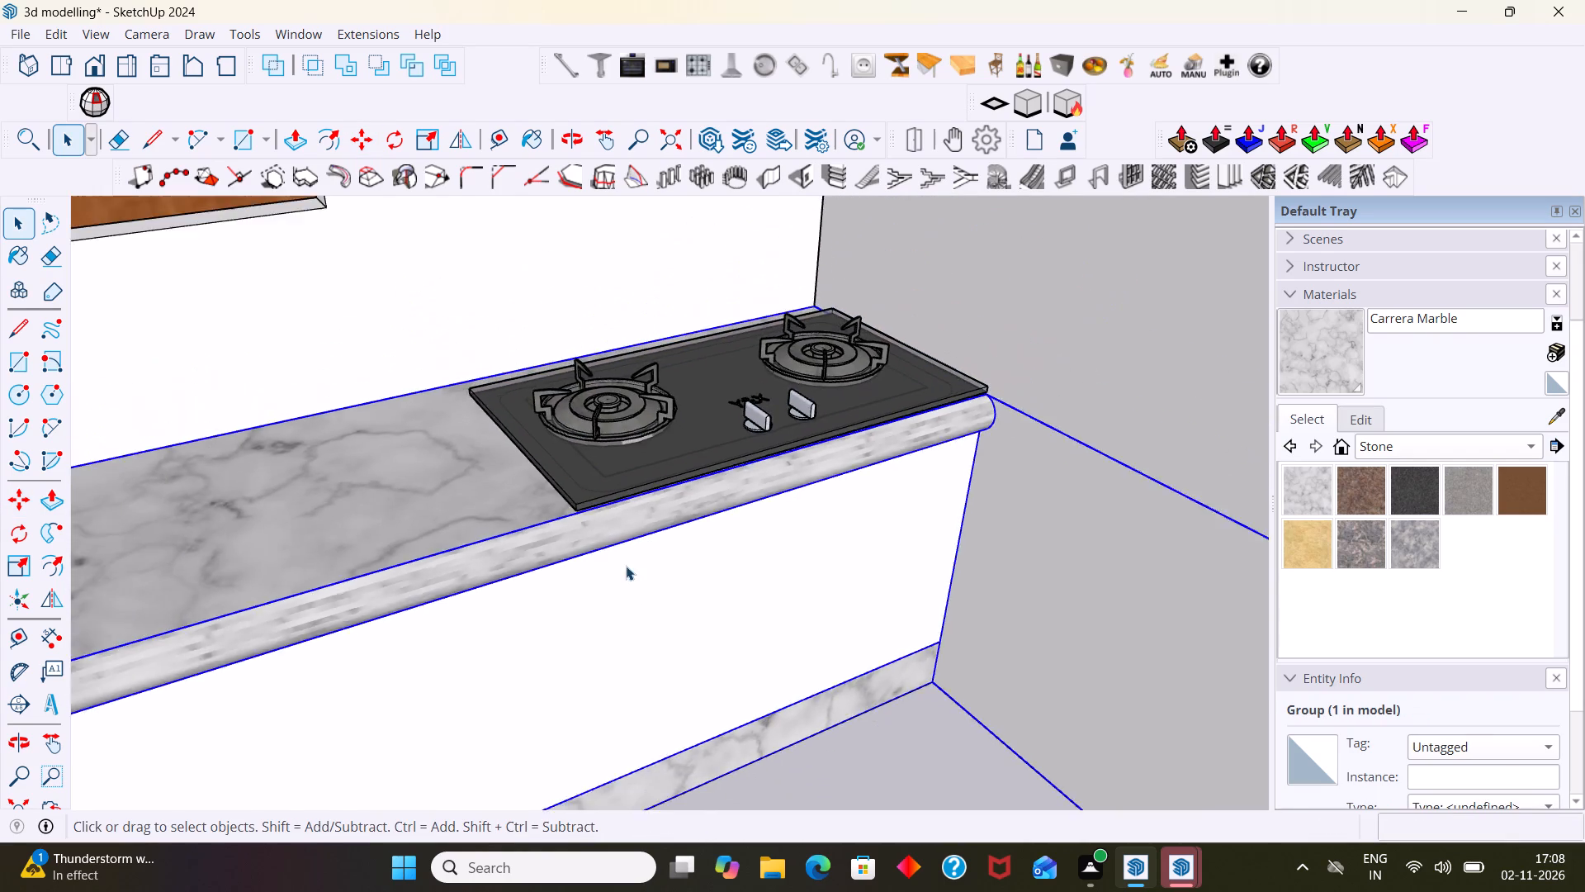
middle_drag(626, 568, 688, 634)
click(666, 515)
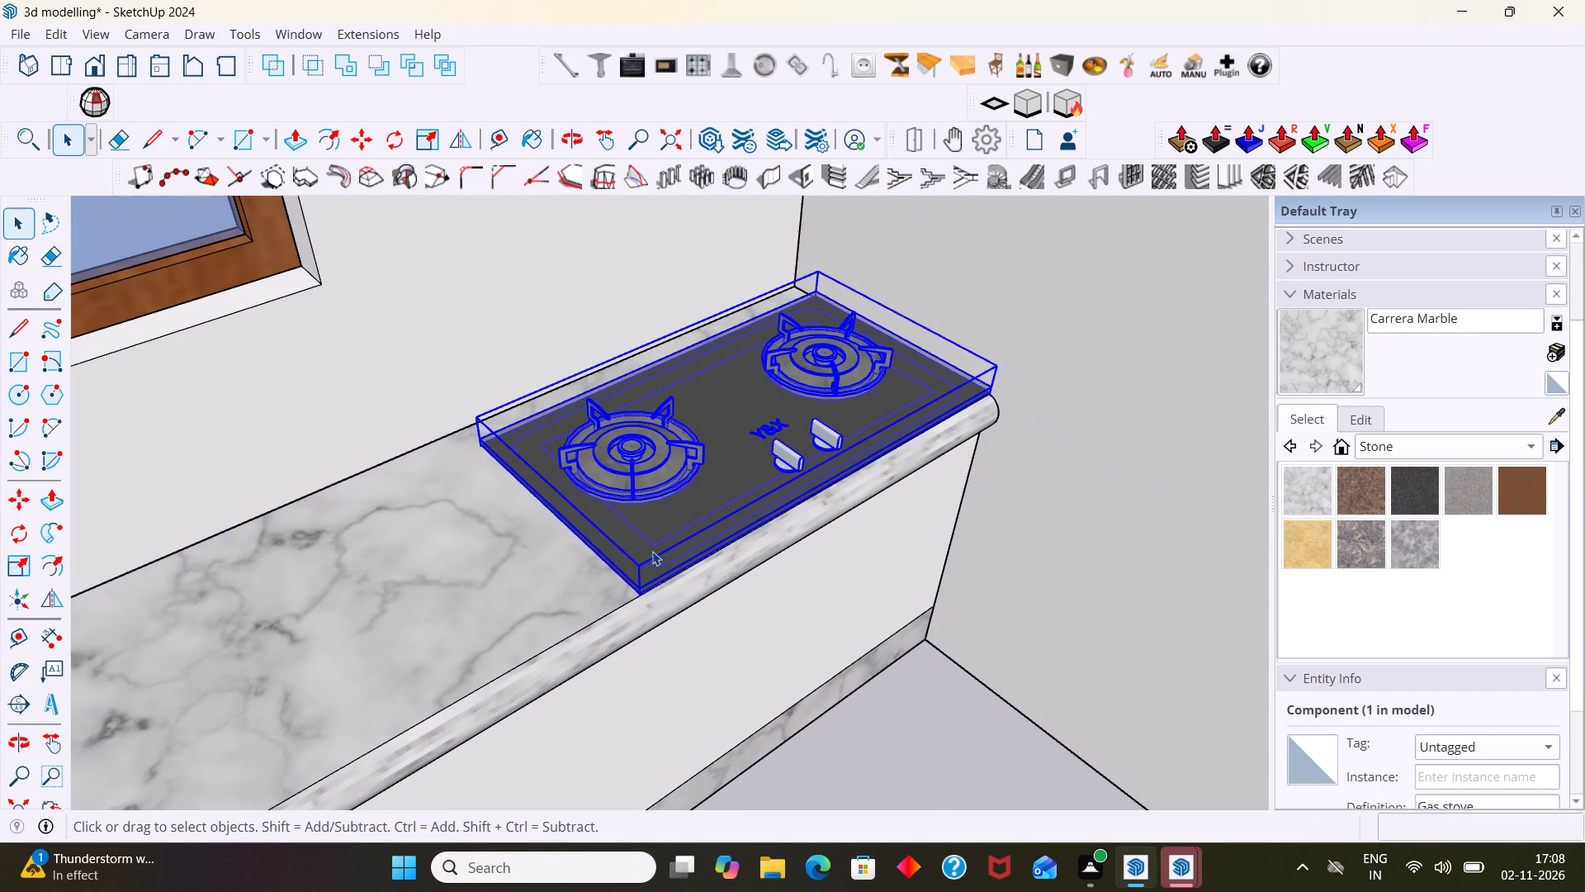
key(m)
click(636, 593)
scroll(453, 638, down, 4)
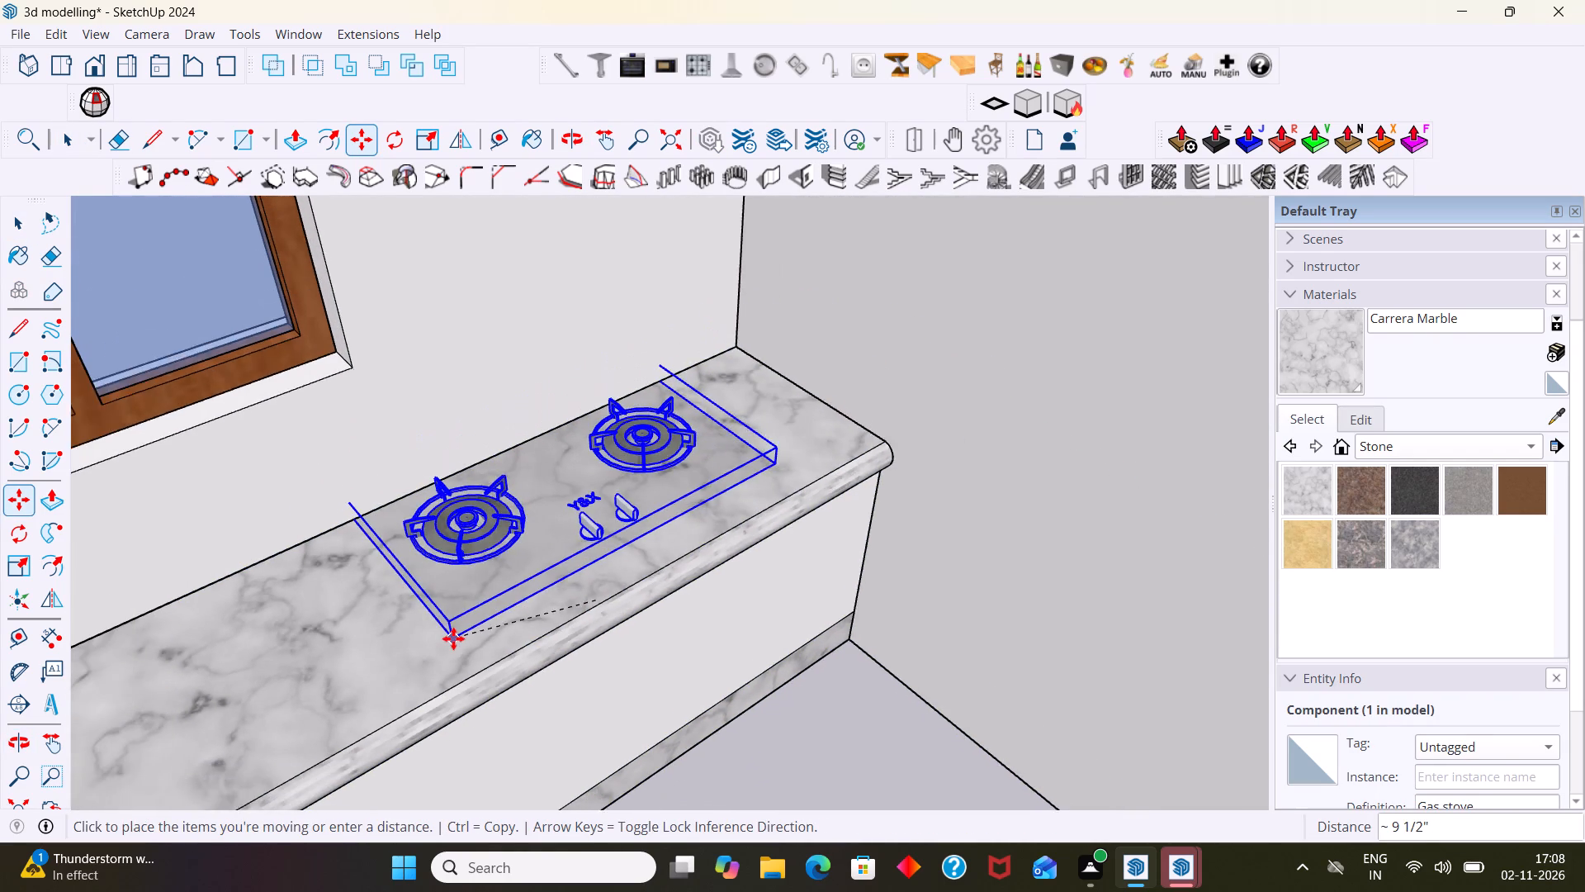
scroll(453, 638, down, 1)
key(Right)
scroll(462, 643, down, 2)
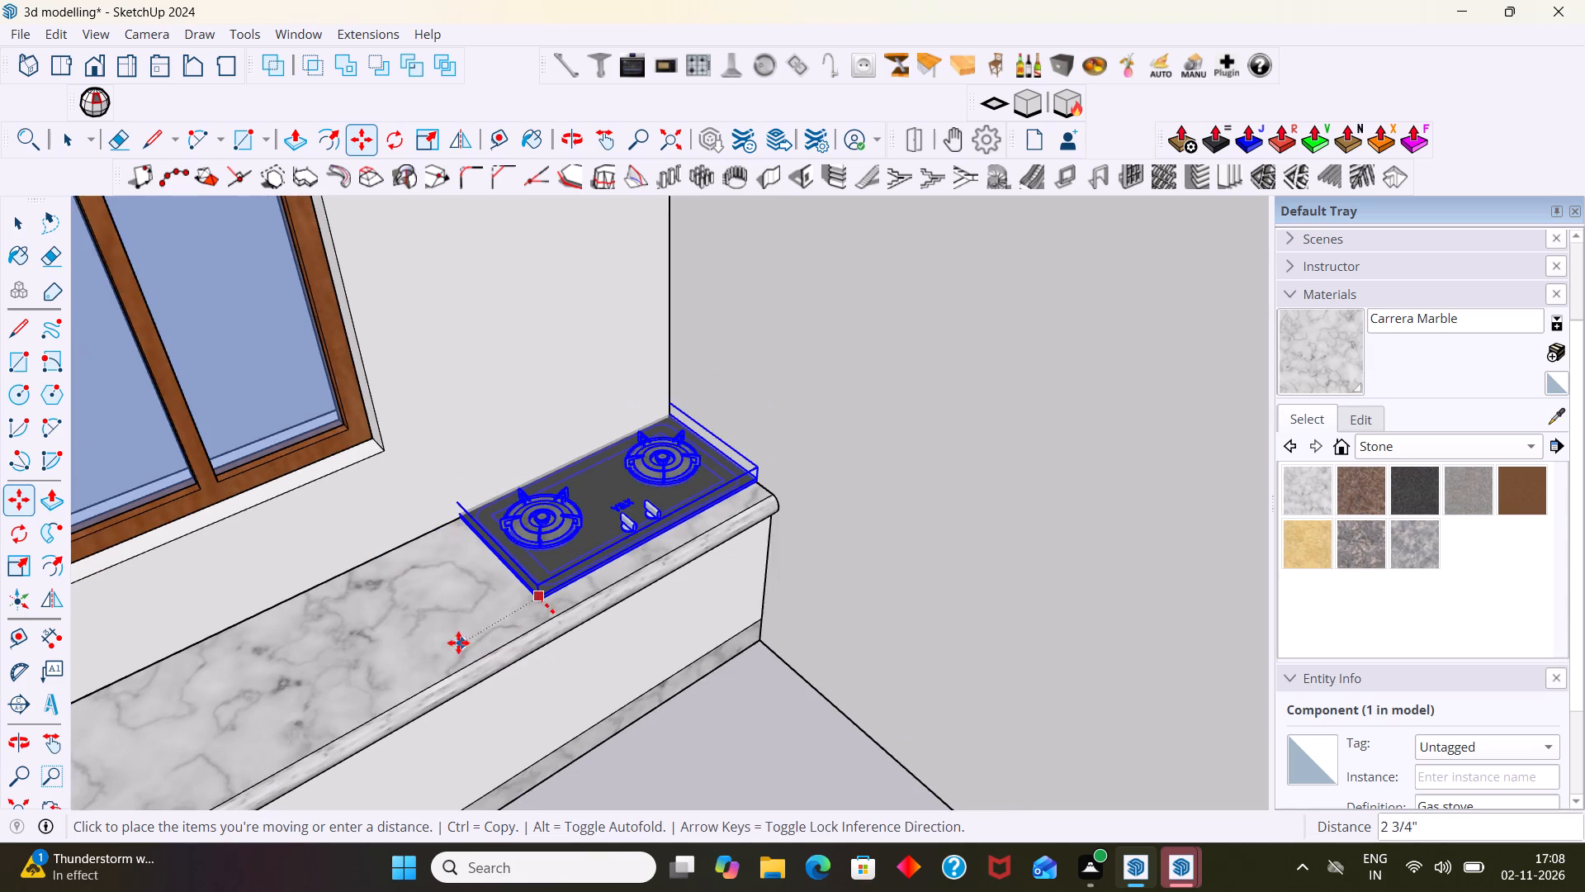
scroll(458, 643, down, 1)
key(Left)
shift+middle_drag(433, 643, 508, 598)
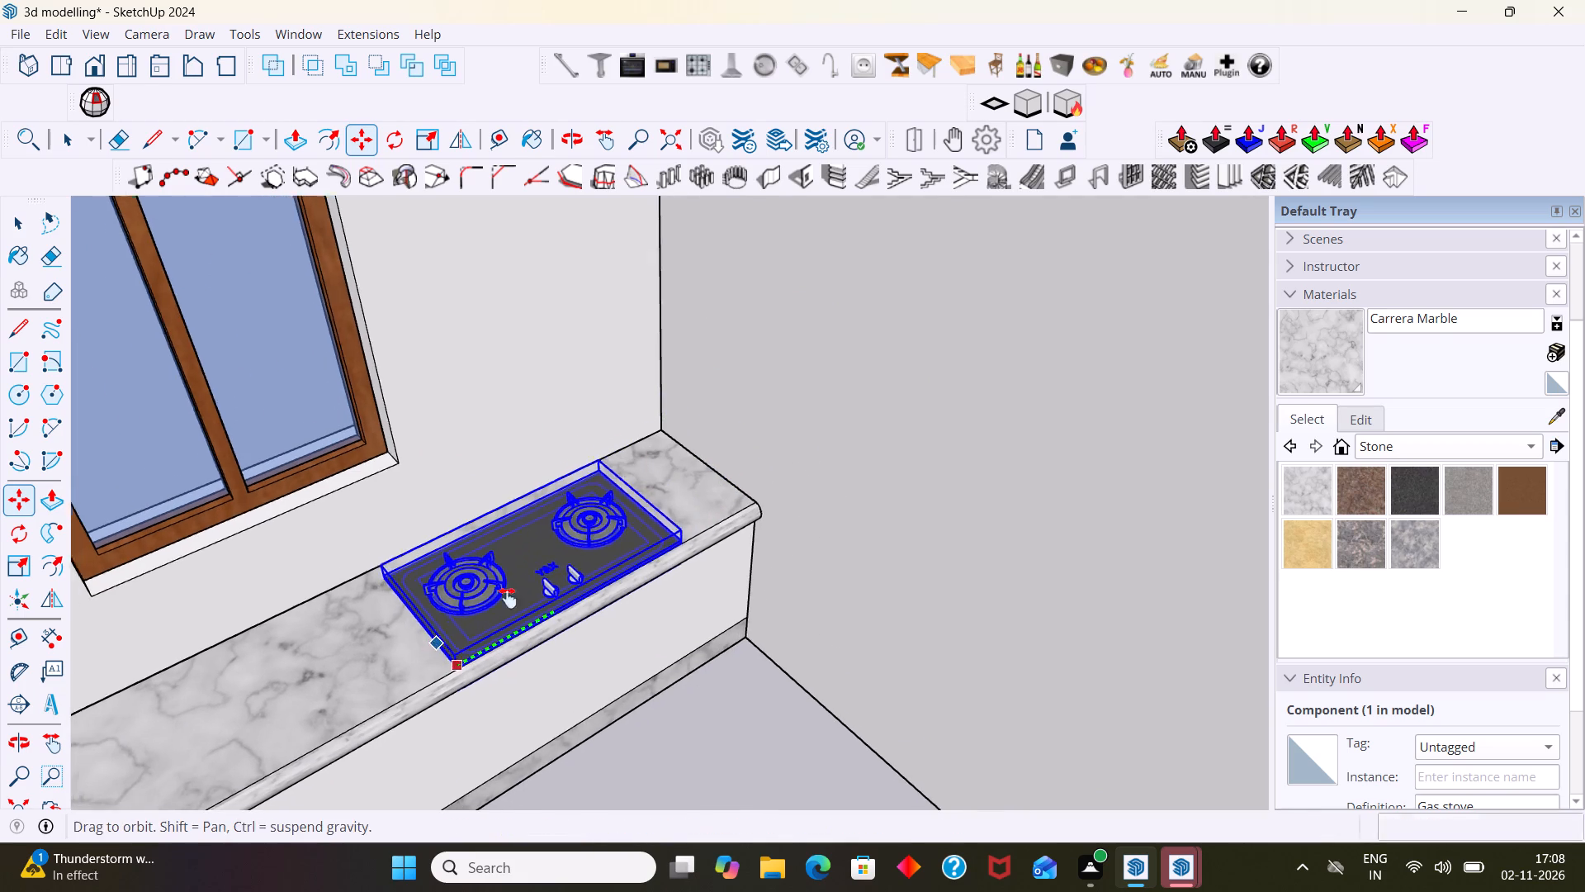
shift+middle_drag(508, 598, 701, 491)
scroll(651, 523, down, 16)
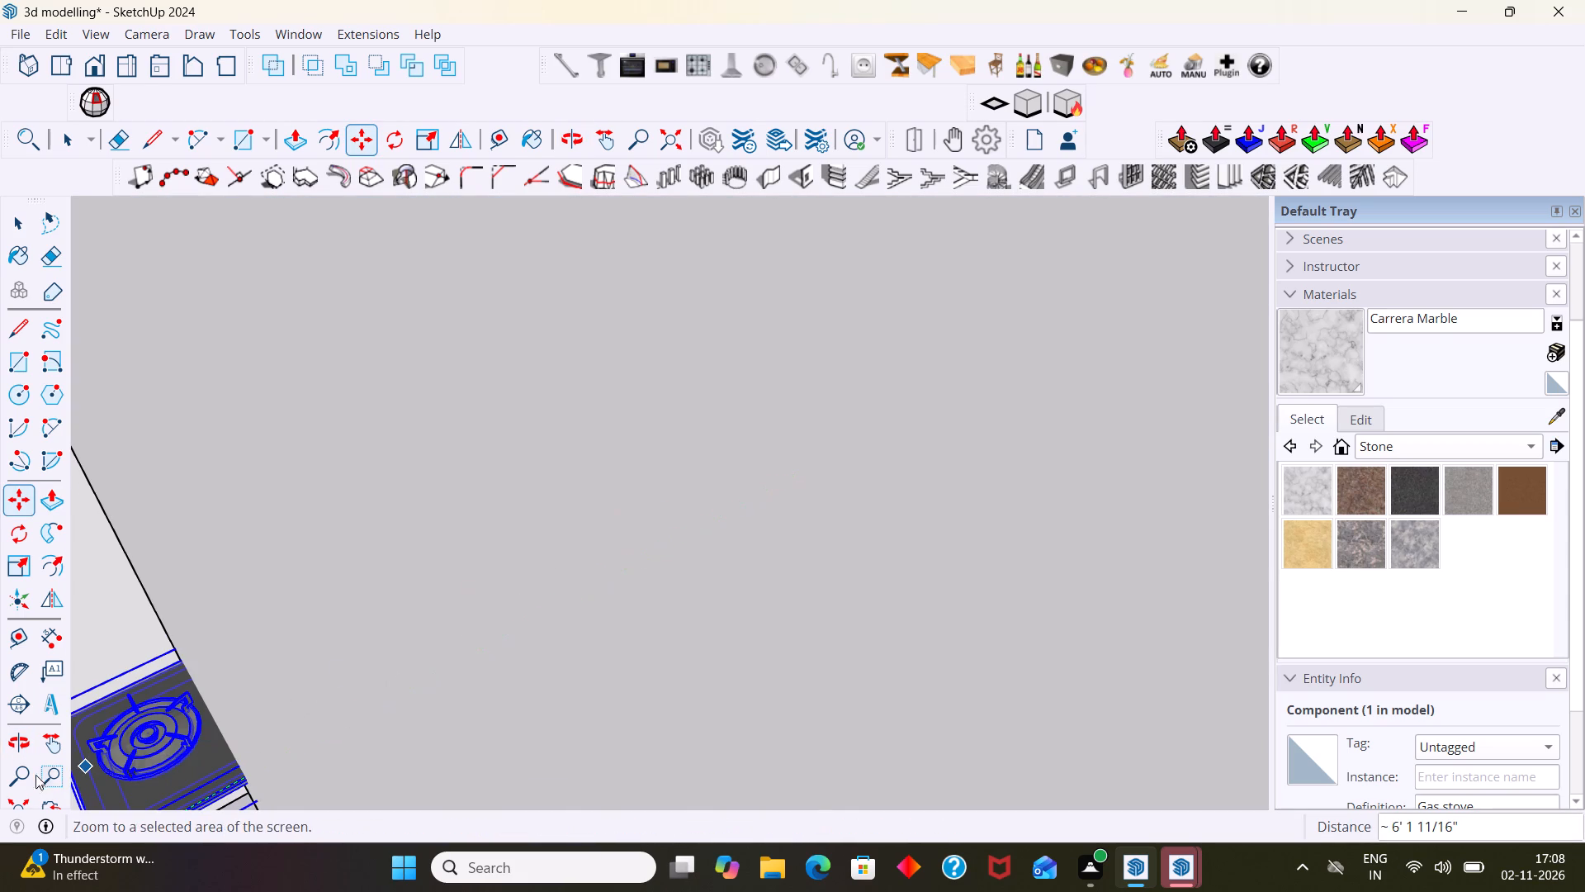
click(19, 801)
scroll(445, 512, down, 3)
middle_drag(602, 417, 575, 498)
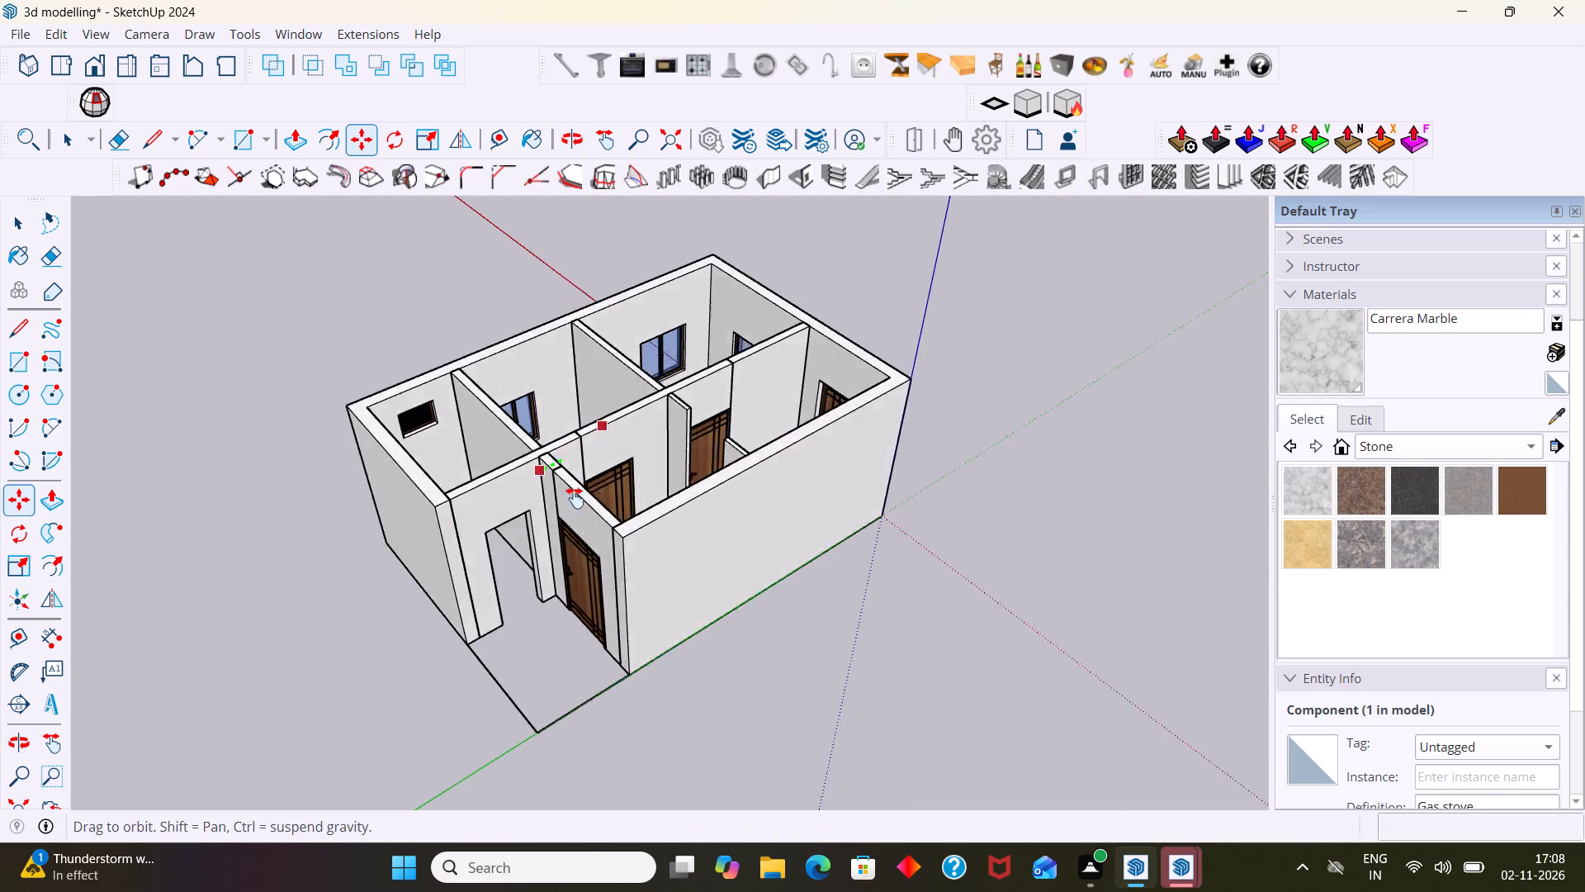
middle_drag(575, 498, 493, 705)
scroll(570, 629, up, 20)
scroll(570, 629, up, 5)
scroll(405, 696, down, 1)
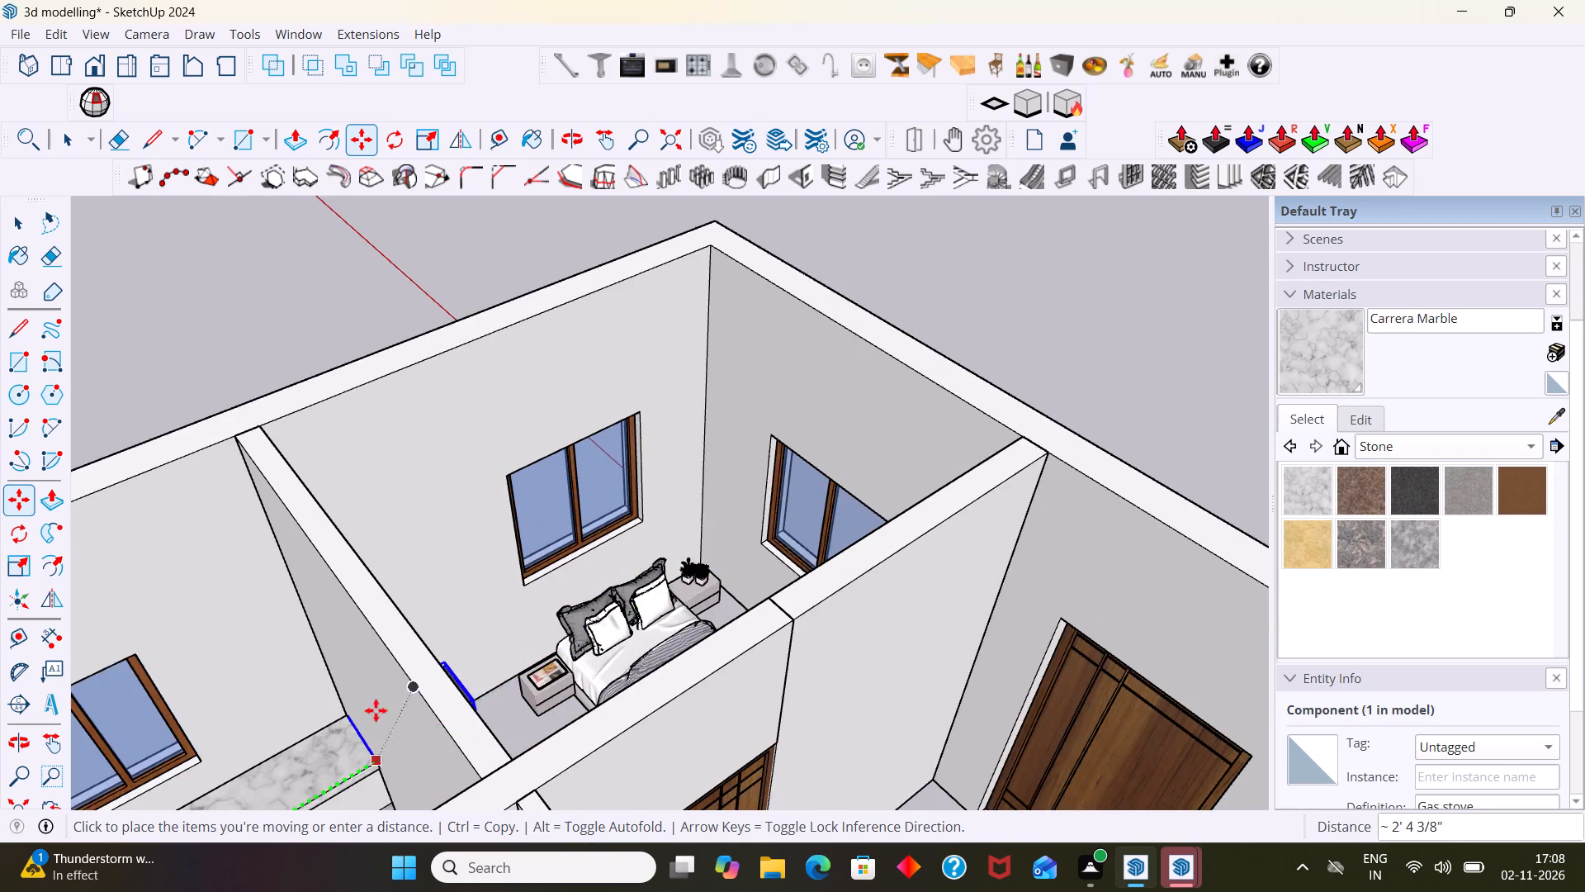
scroll(376, 710, down, 1)
scroll(246, 770, up, 1)
shift+middle_drag(248, 766, 575, 587)
scroll(573, 602, up, 6)
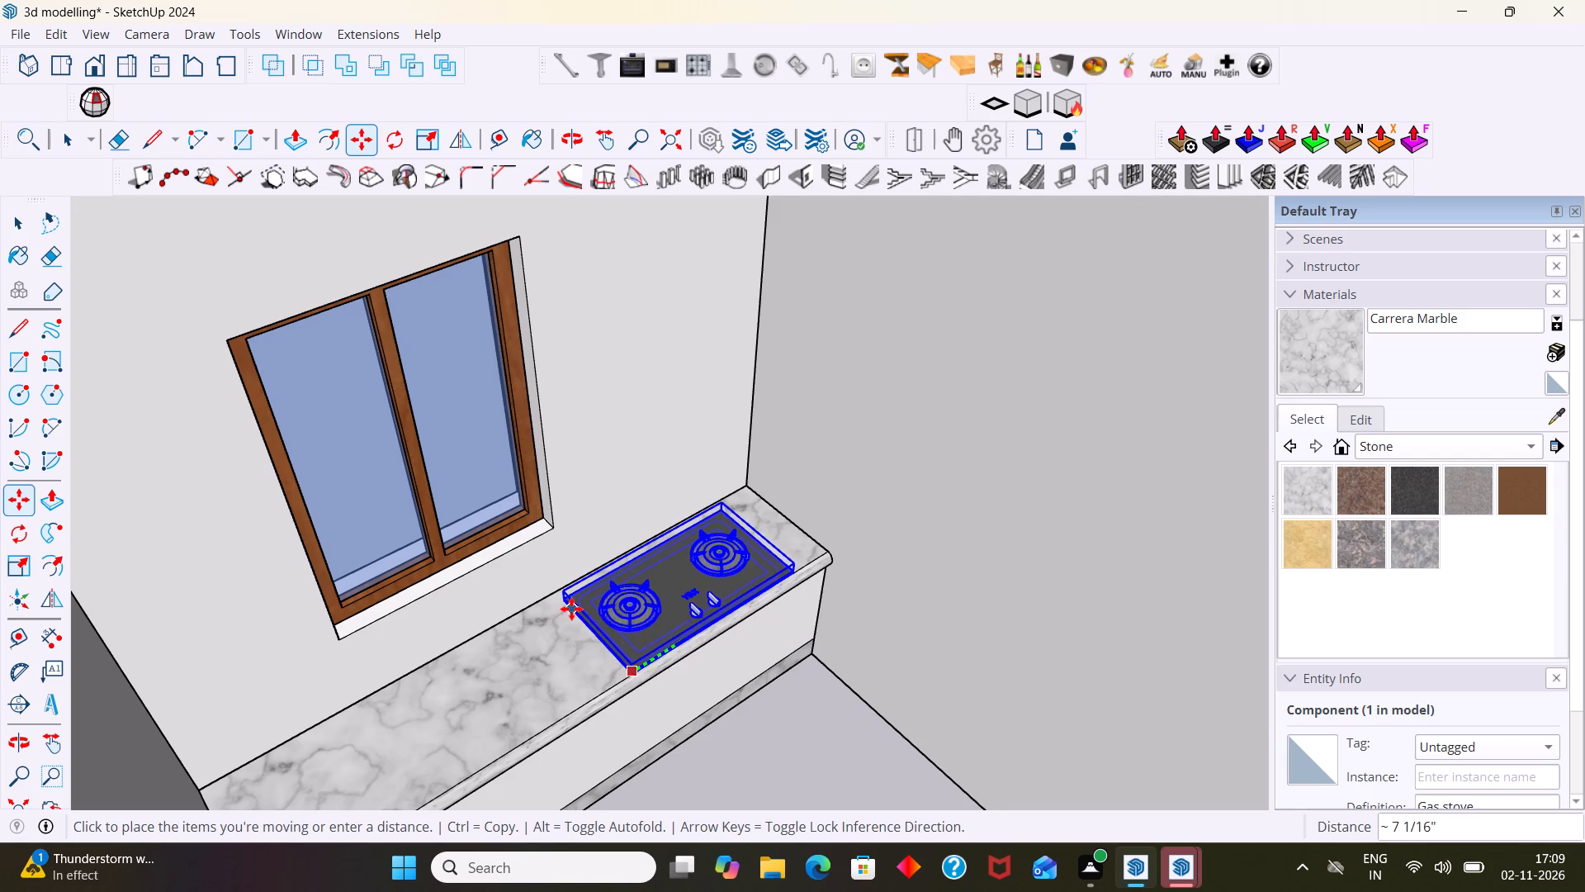
click(571, 609)
key(space)
click(734, 752)
Move the gas stove about 11/16" along the red axis, back from the counter's rounded front edge toward the window wall.
scroll(717, 739, down, 3)
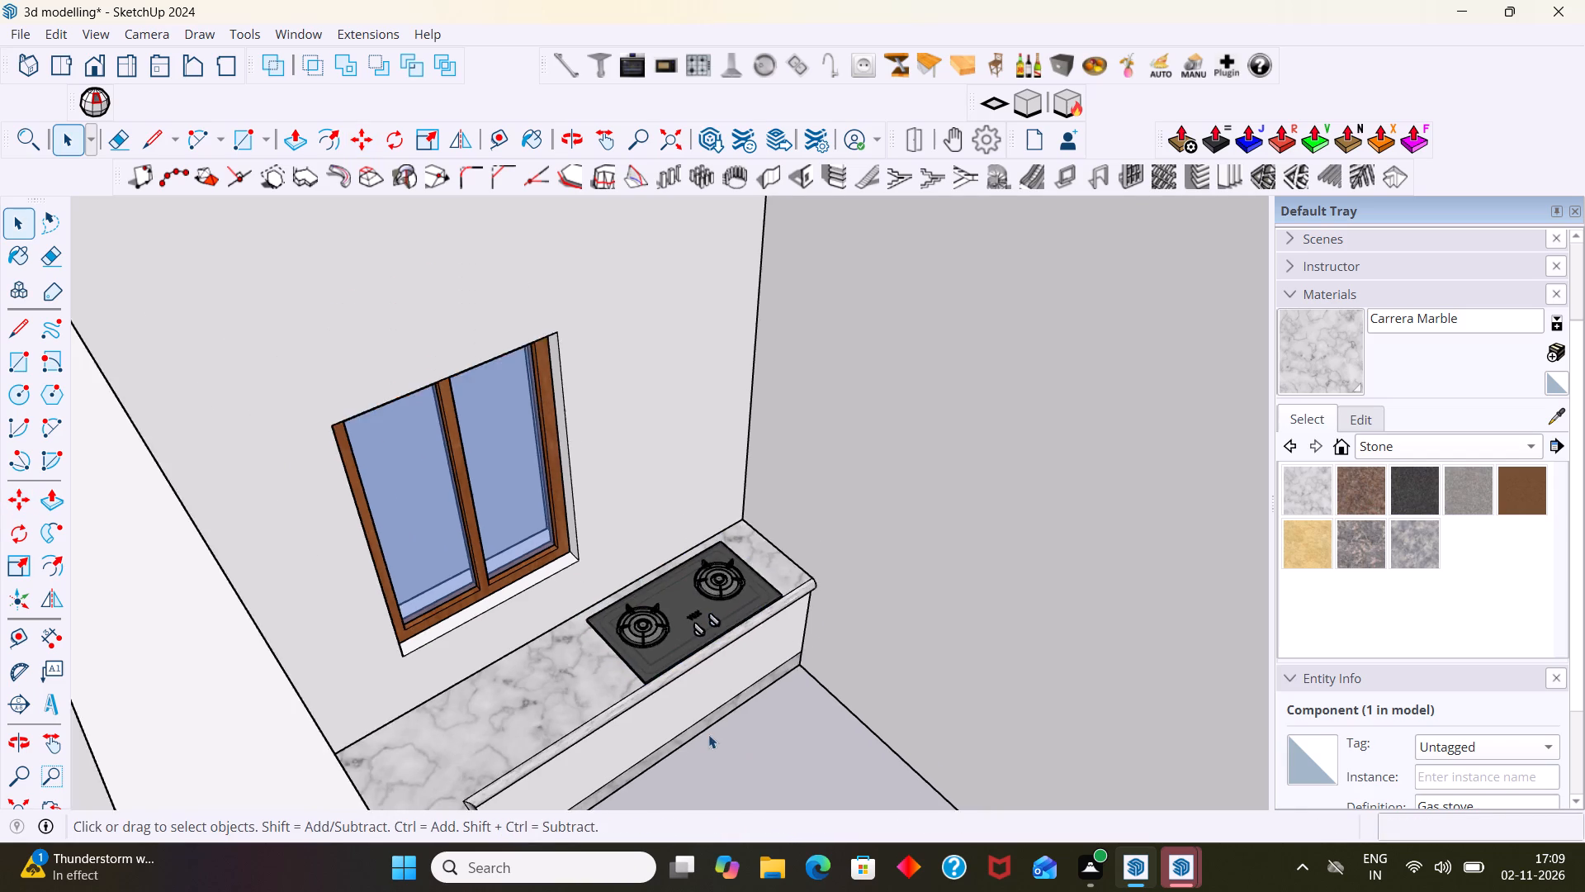
middle_drag(719, 733, 908, 703)
scroll(873, 673, down, 13)
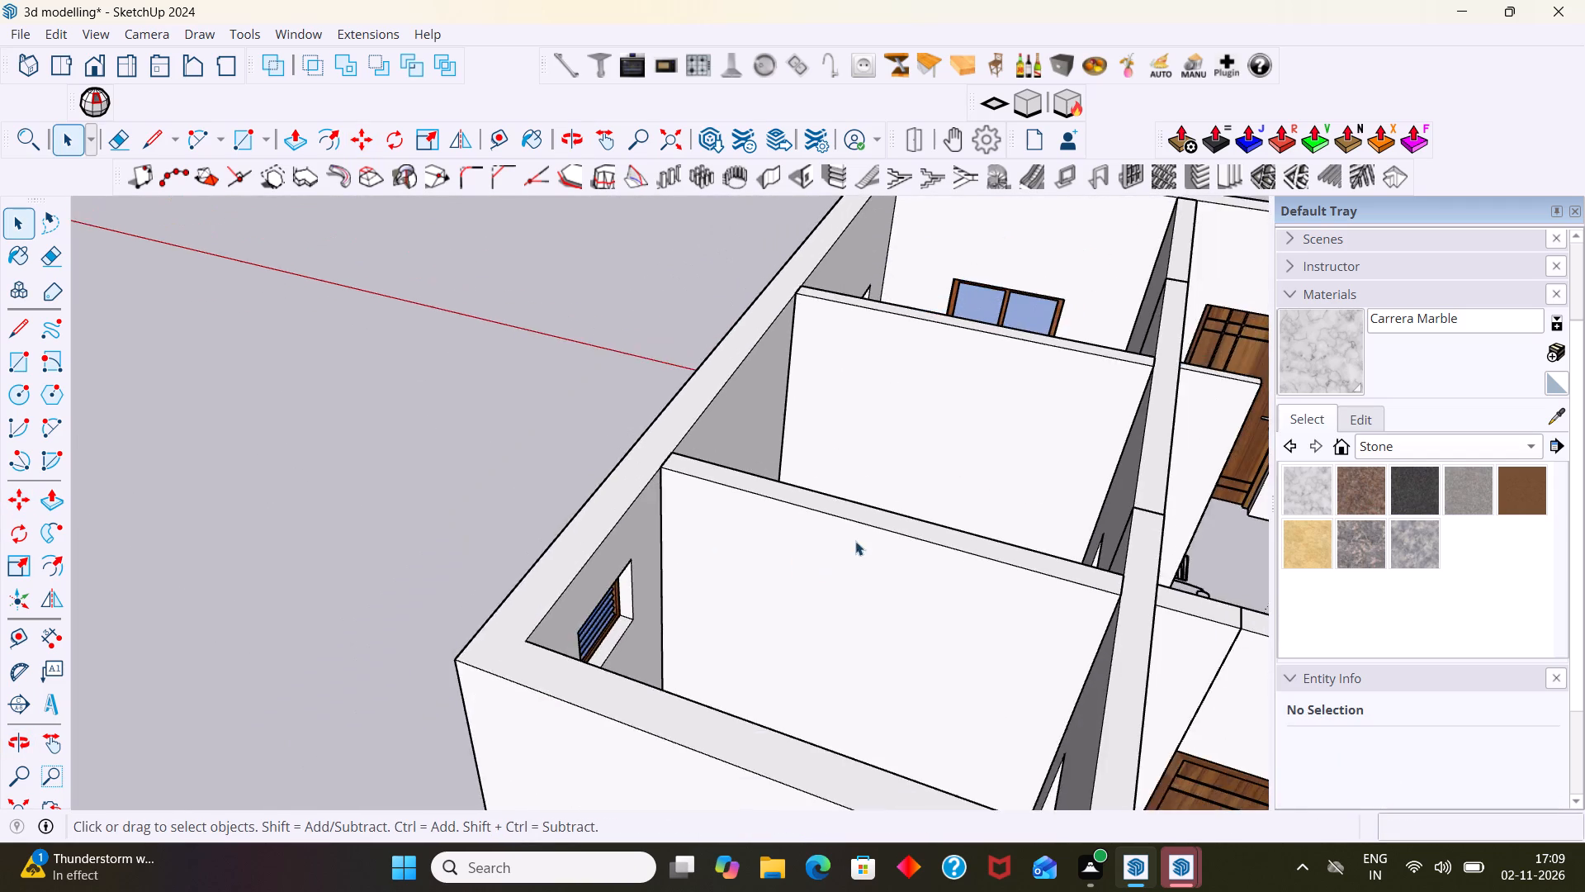
middle_drag(855, 541, 762, 728)
scroll(793, 661, up, 13)
middle_drag(764, 577, 725, 505)
scroll(754, 546, up, 3)
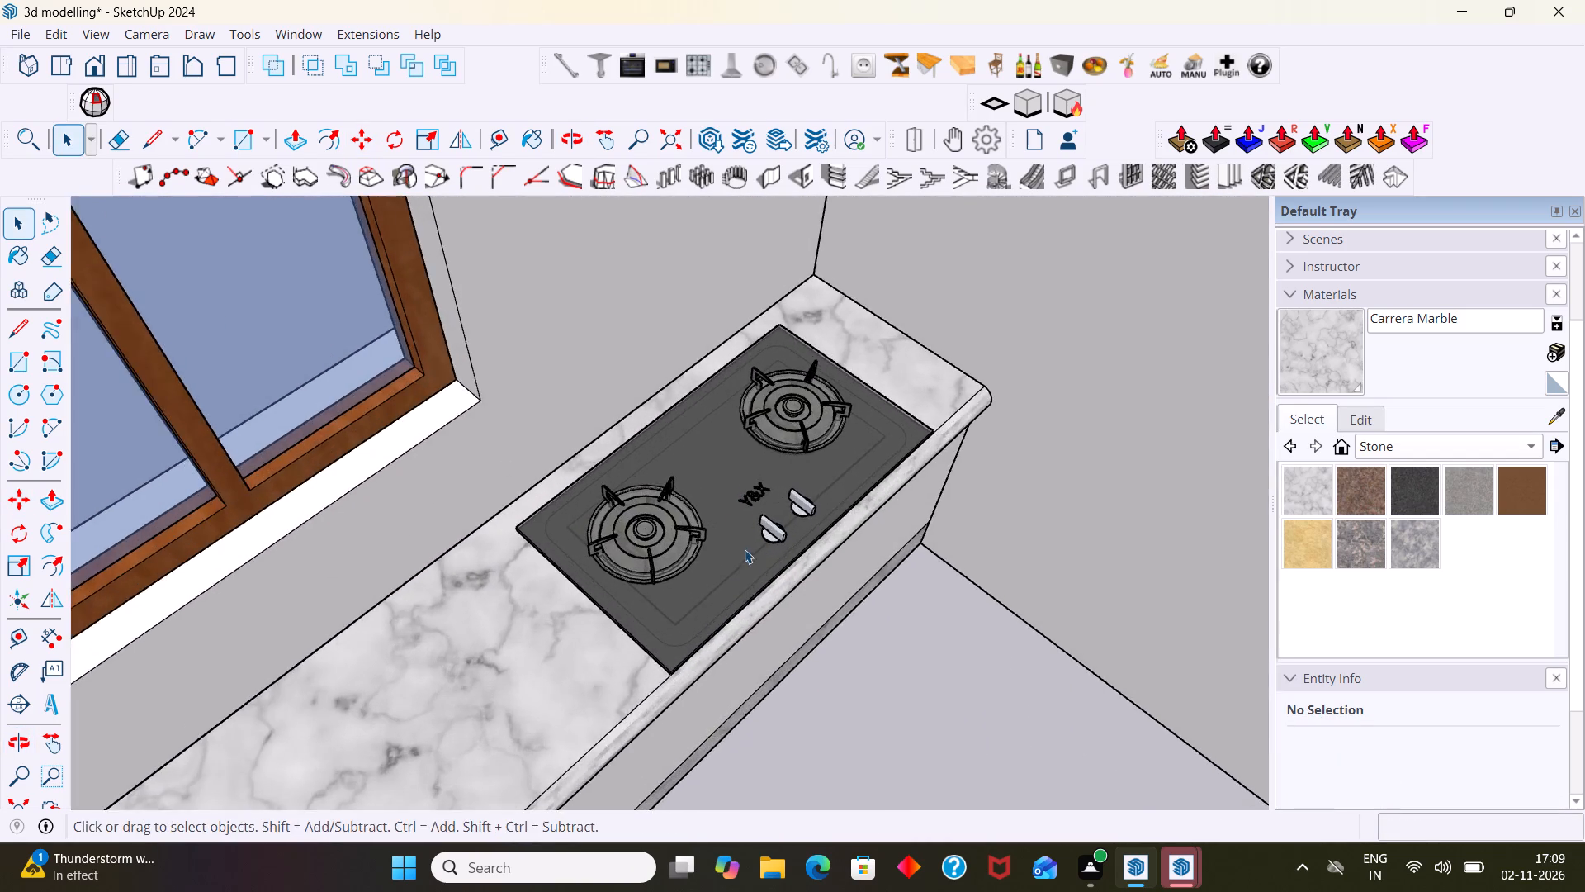
middle_drag(744, 541, 714, 414)
scroll(731, 420, down, 2)
scroll(730, 442, up, 3)
click(724, 452)
scroll(733, 464, up, 3)
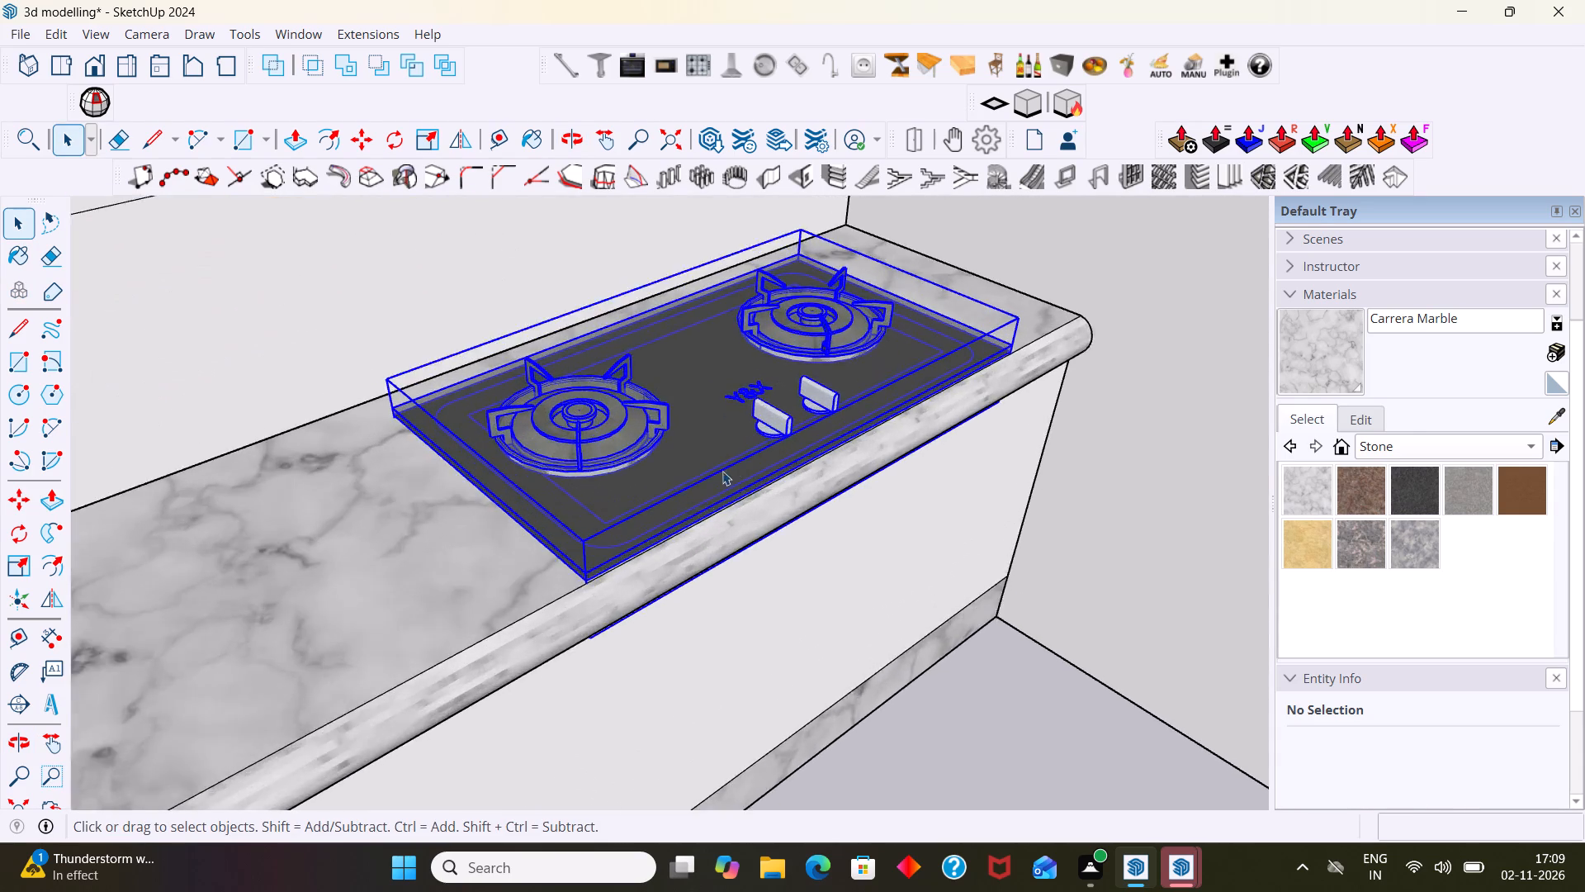
scroll(722, 471, up, 6)
middle_drag(698, 504, 848, 489)
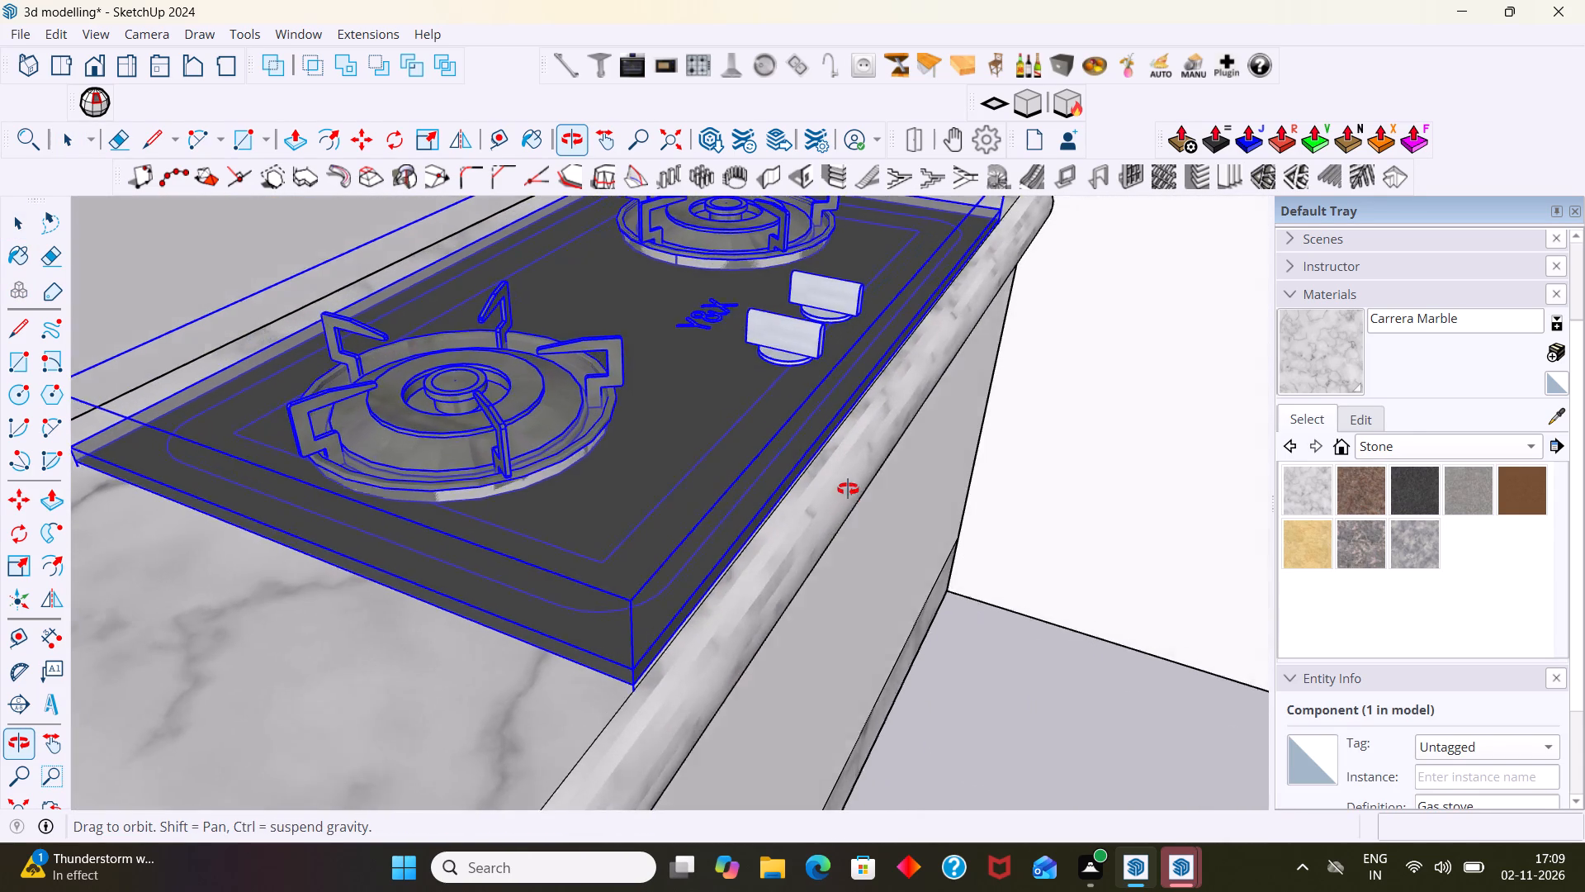
middle_drag(848, 489, 854, 491)
key(m)
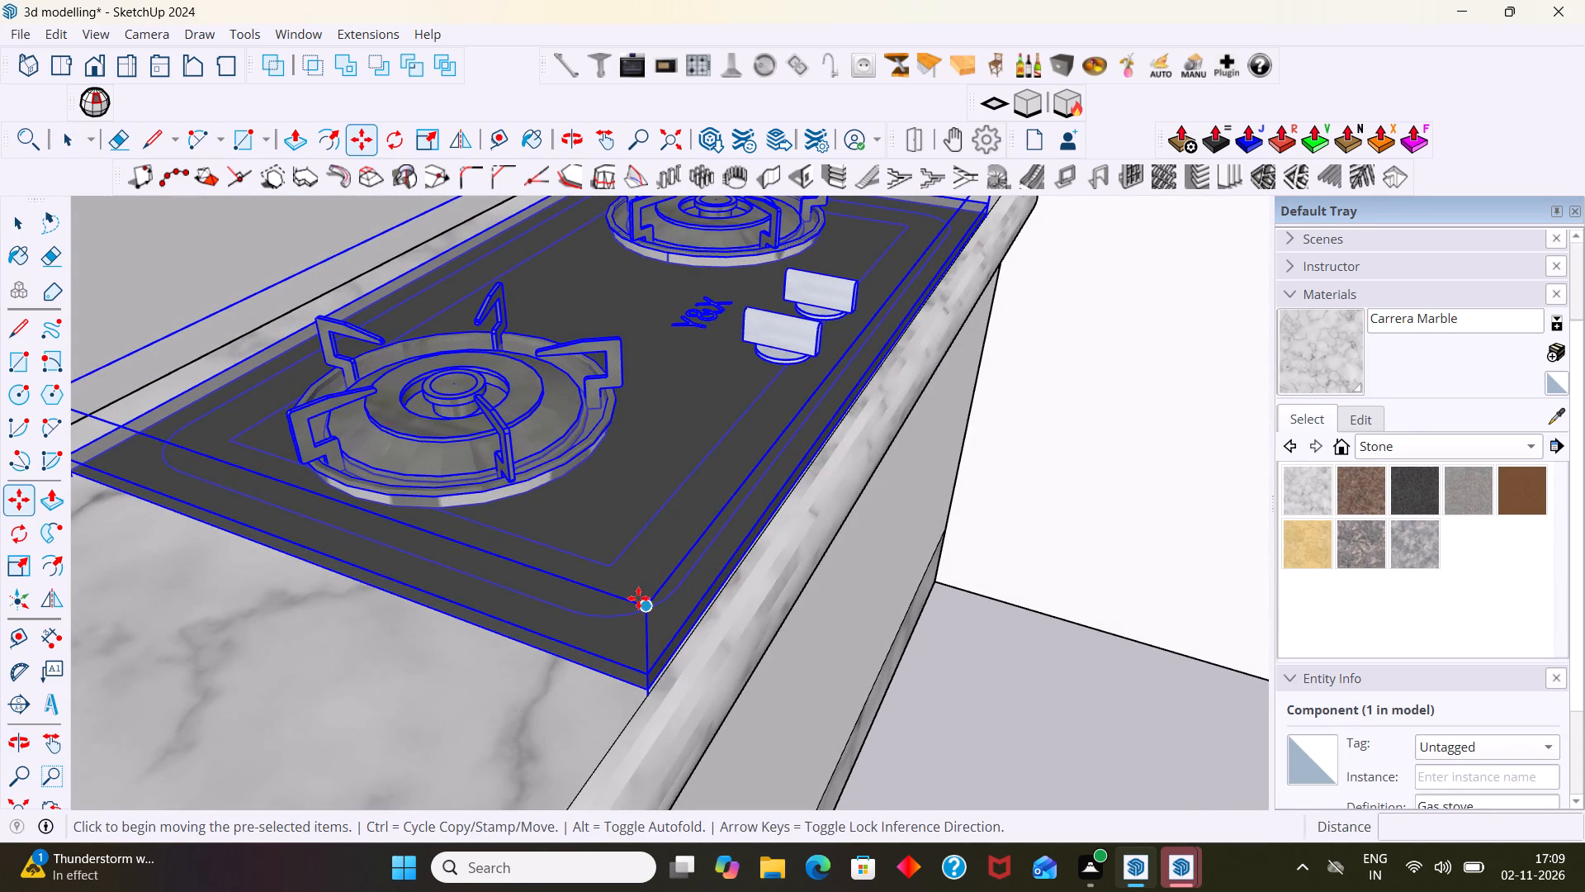
click(644, 600)
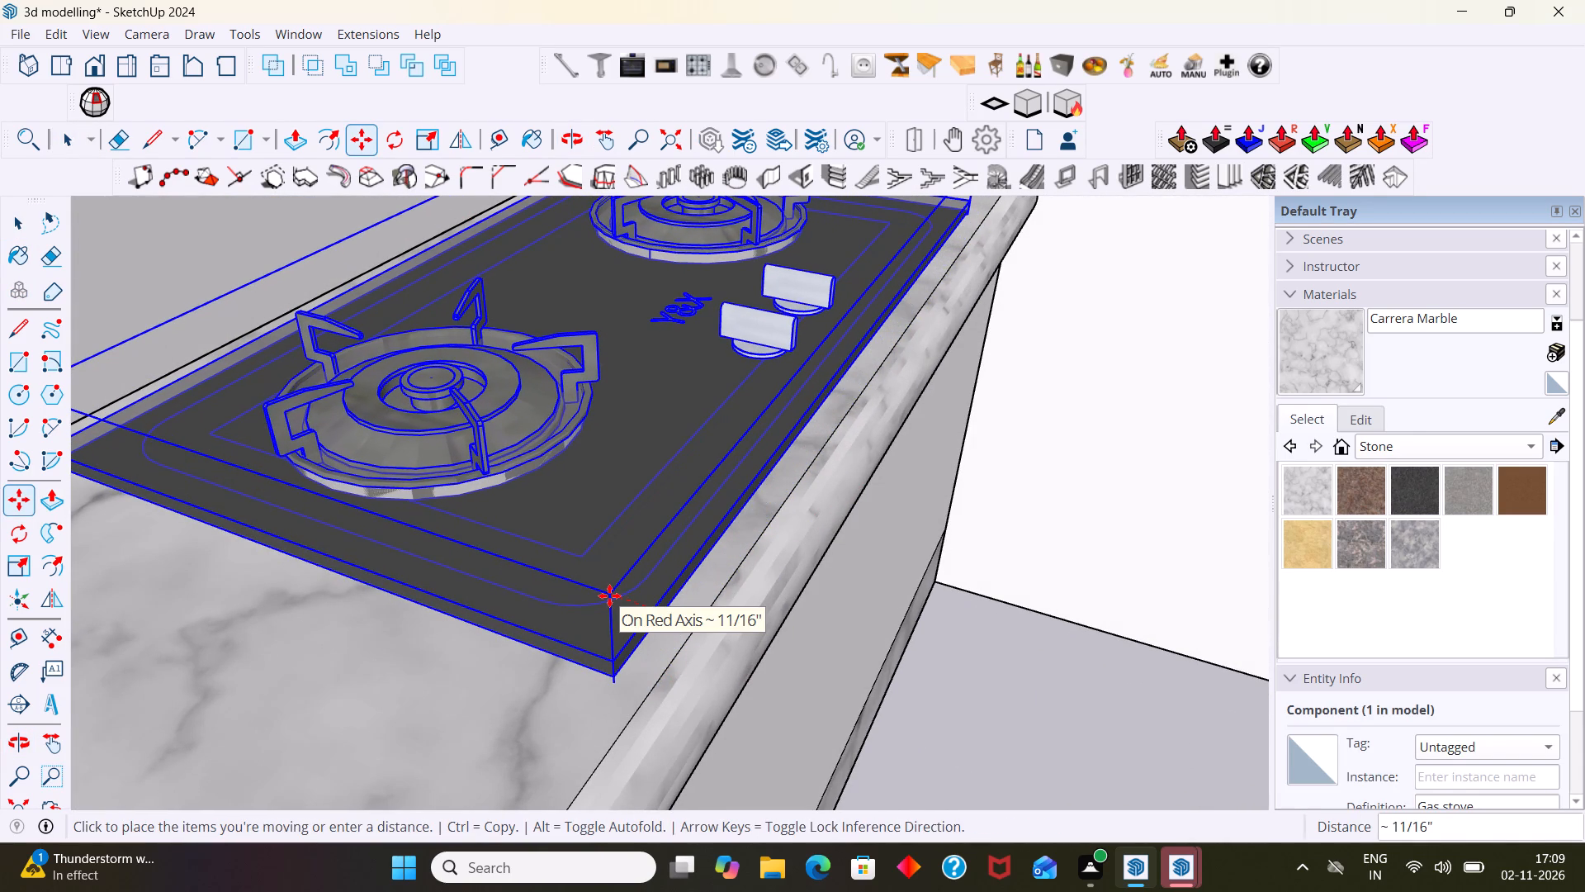
click(609, 595)
key(space)
click(982, 635)
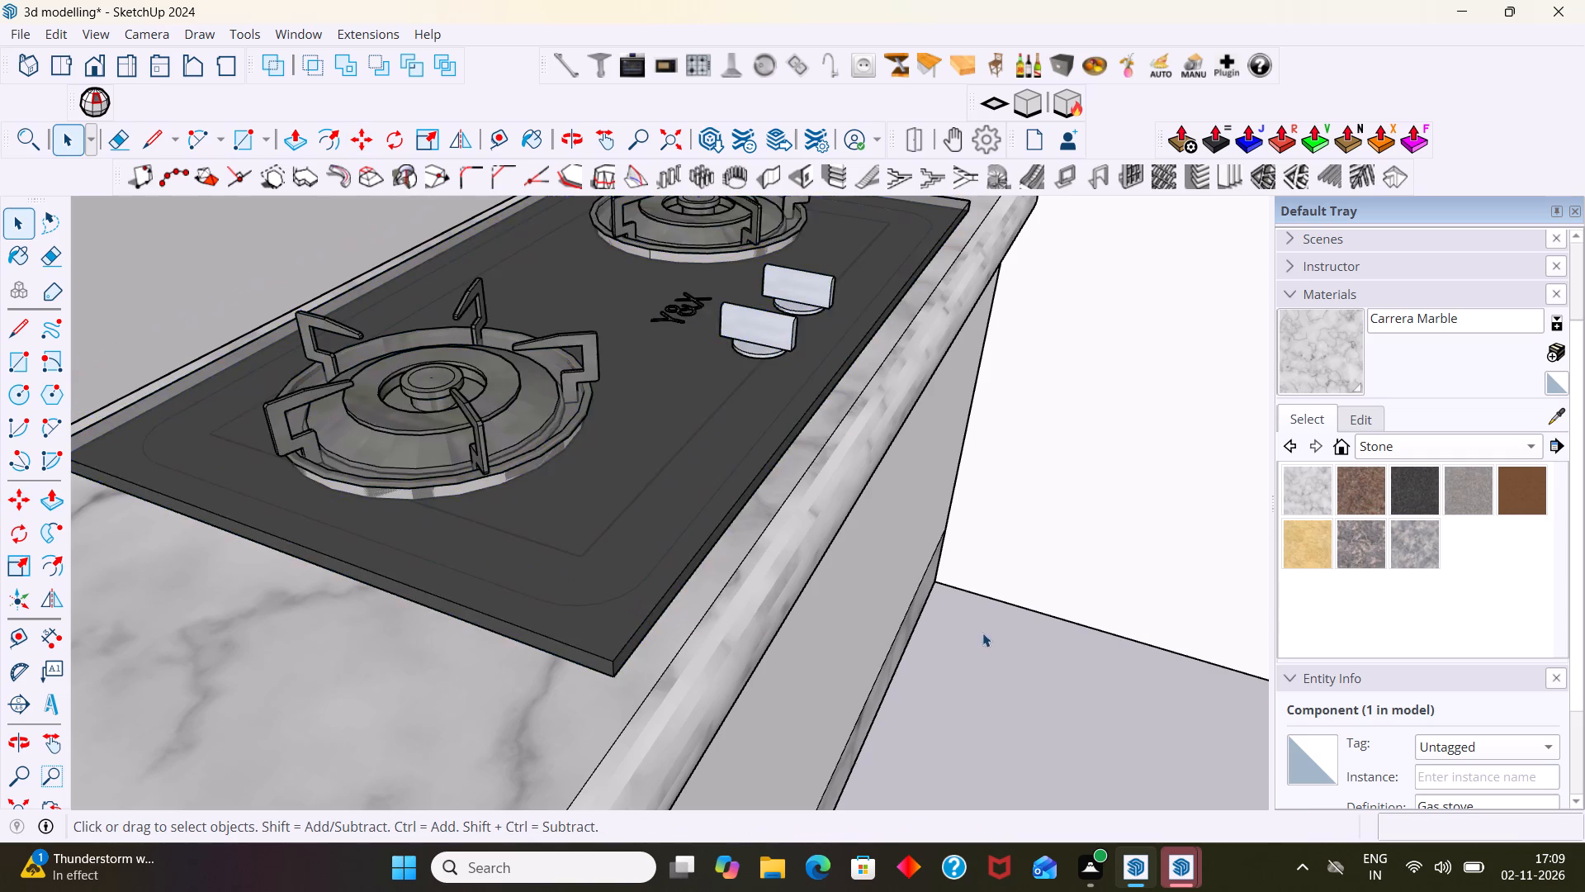
Examine the gas stove's fit on the marble counter from the front, the side and above.
scroll(970, 624, down, 7)
middle_drag(917, 610, 537, 627)
scroll(536, 599, up, 5)
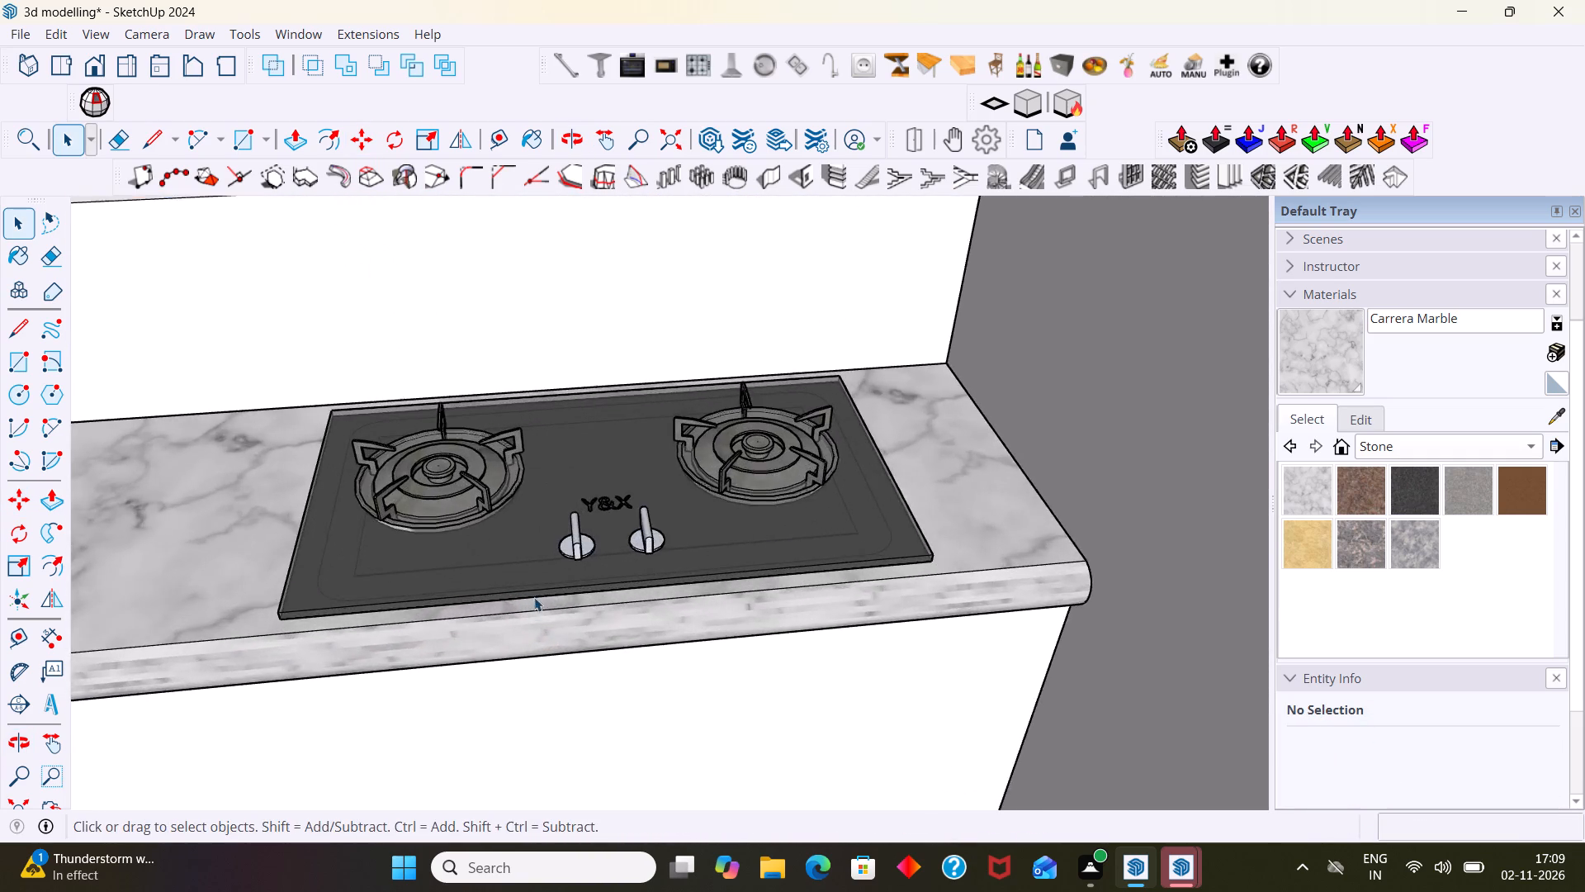
middle_drag(537, 608, 1047, 634)
scroll(968, 597, down, 2)
middle_drag(906, 583, 585, 633)
scroll(612, 617, down, 4)
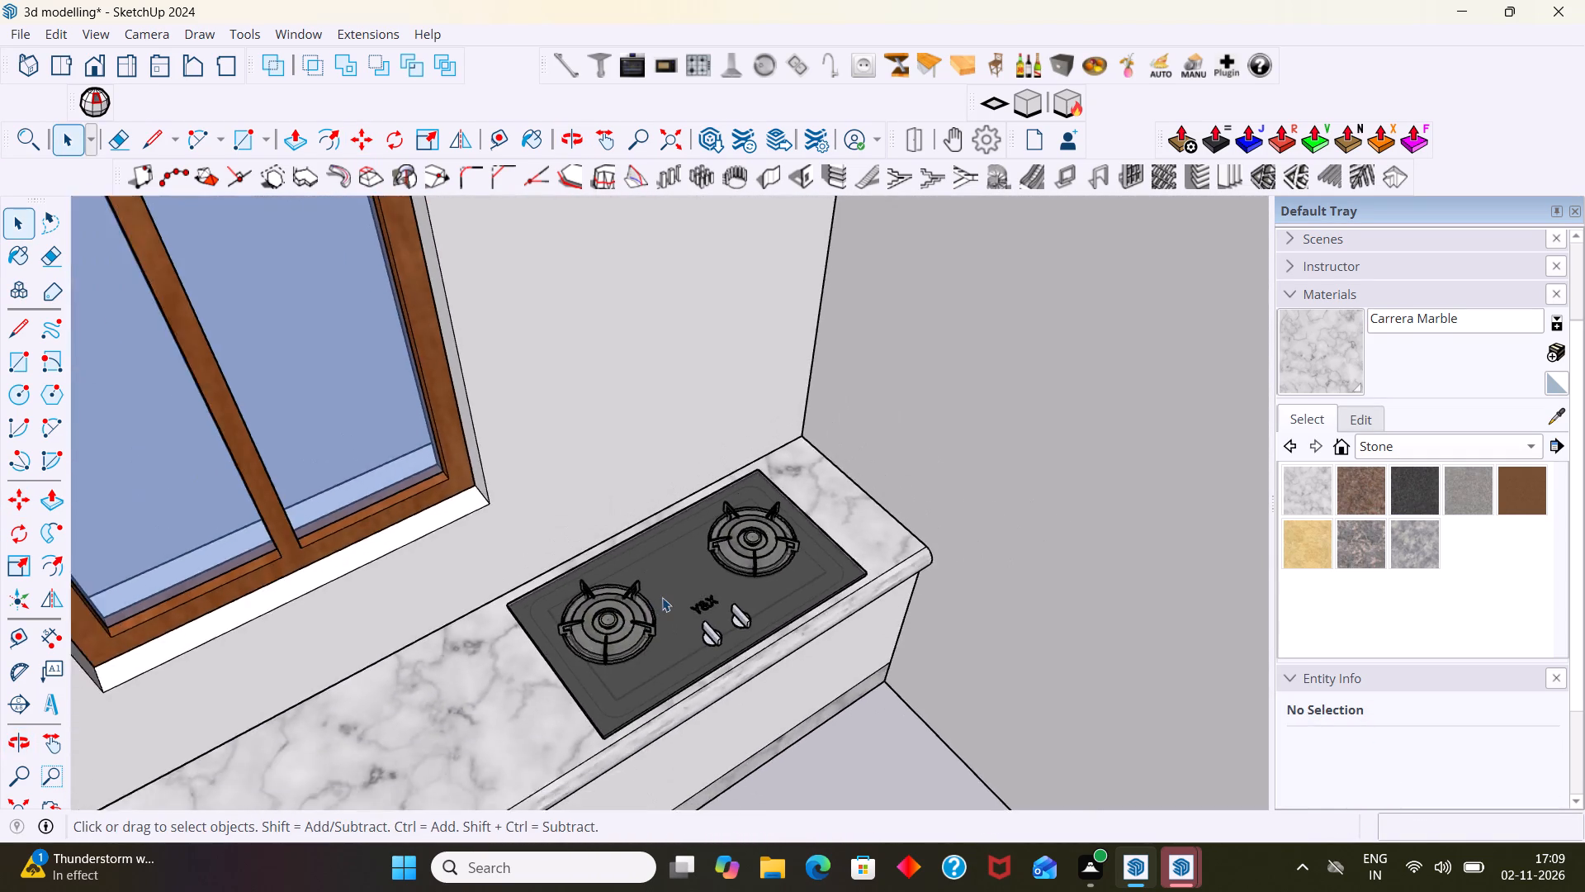
scroll(662, 597, down, 11)
middle_drag(665, 635, 465, 661)
scroll(515, 646, up, 4)
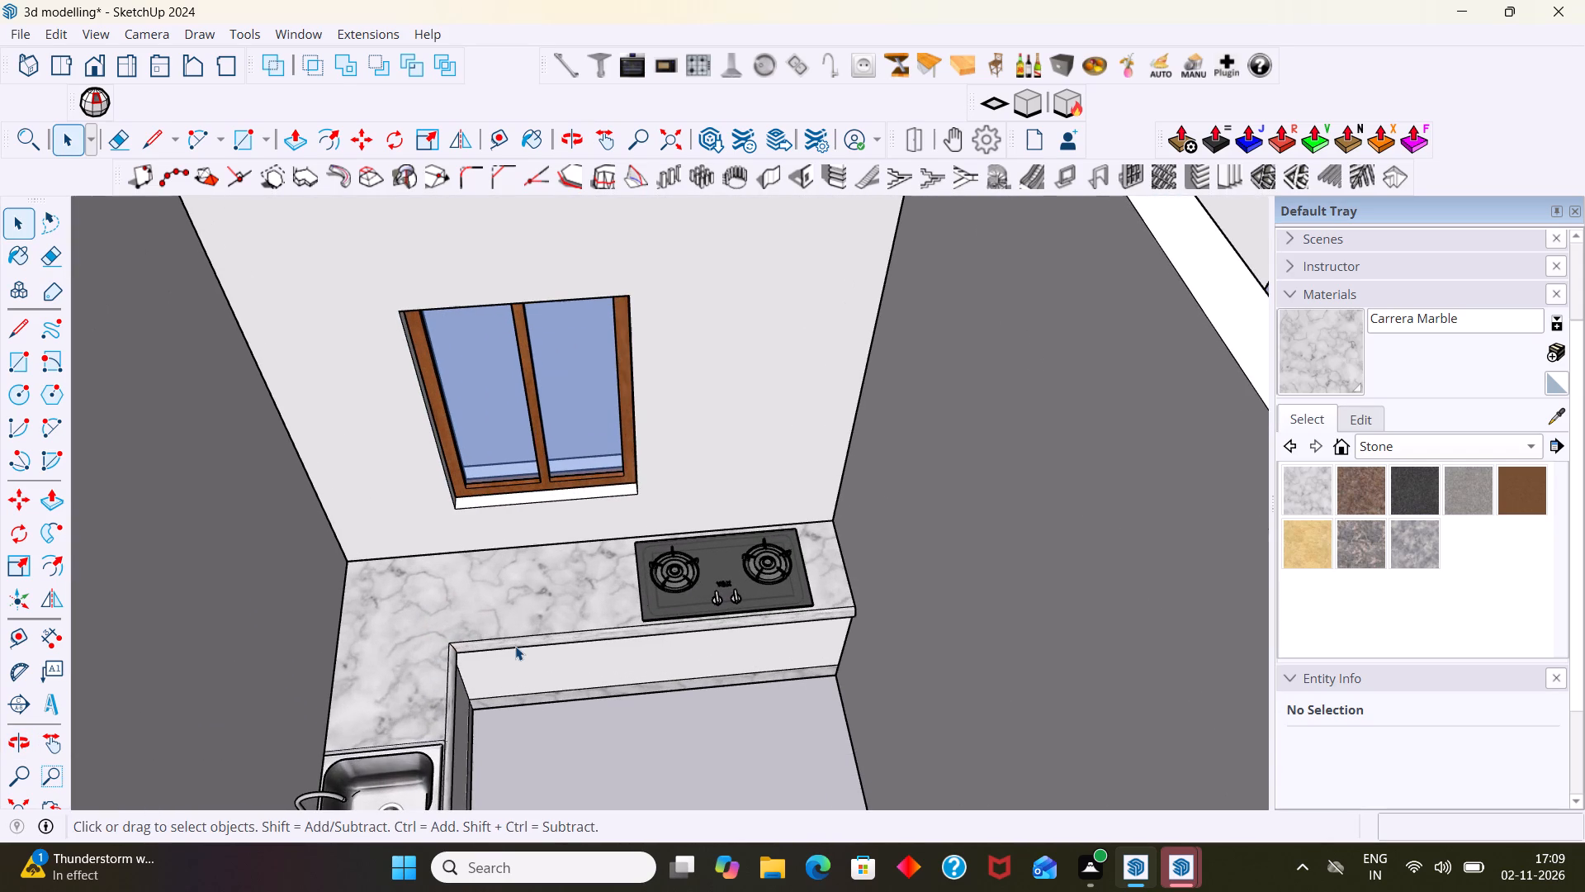
shift+middle_drag(517, 646, 522, 608)
Review the furnished kitchen and its neighbouring rooms from several angles around the house model.
scroll(528, 591, down, 6)
middle_drag(547, 603, 581, 557)
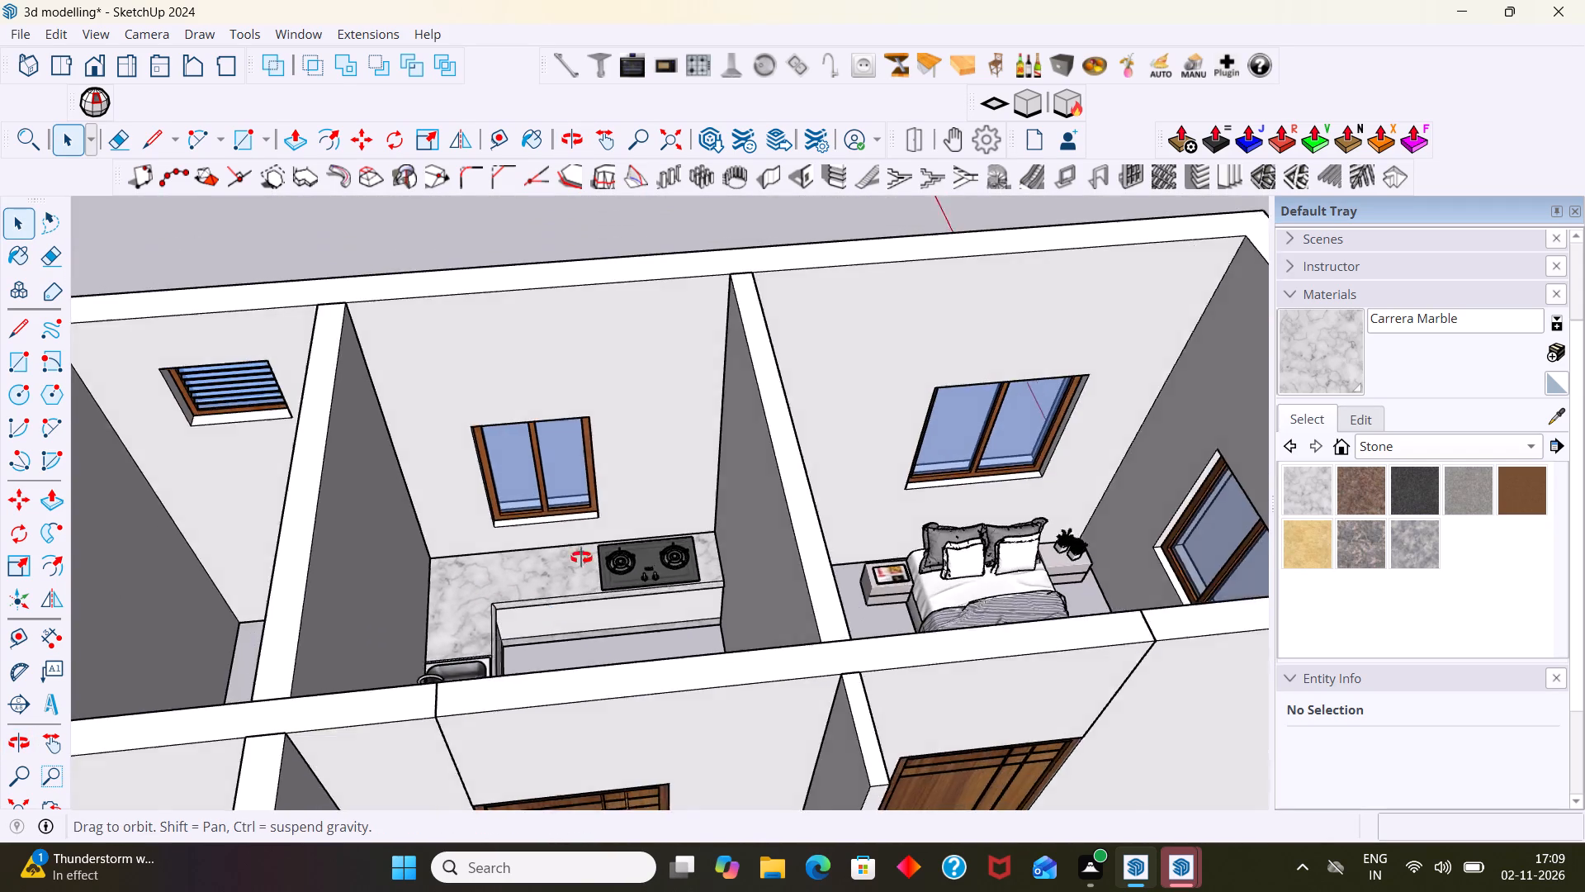
middle_drag(581, 557, 740, 484)
scroll(655, 425, up, 7)
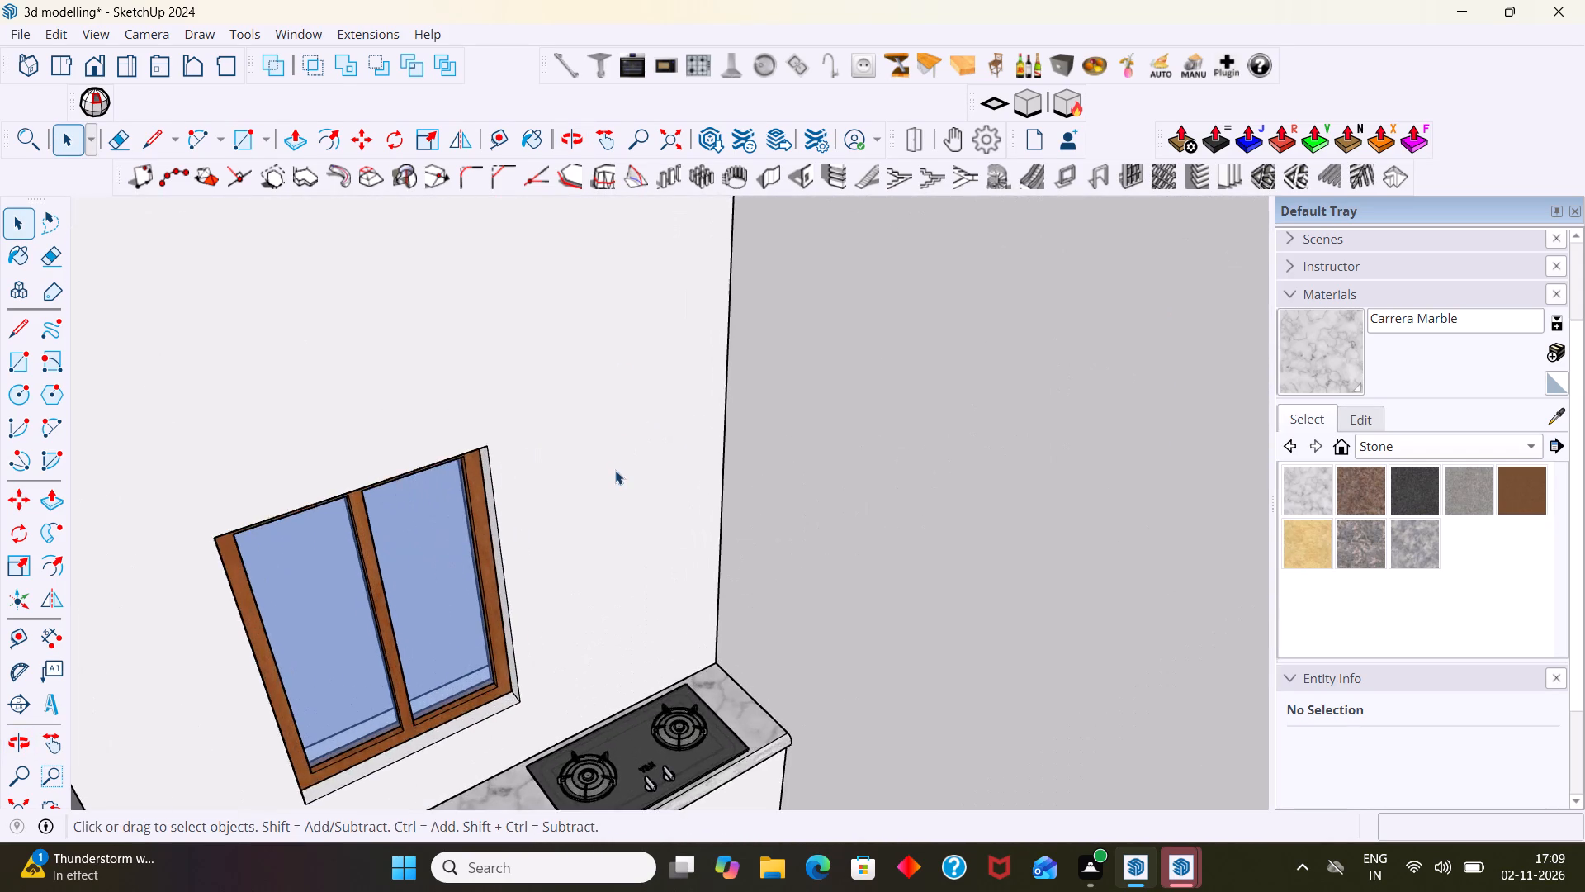
middle_drag(608, 474, 465, 502)
scroll(505, 496, up, 1)
scroll(503, 495, down, 7)
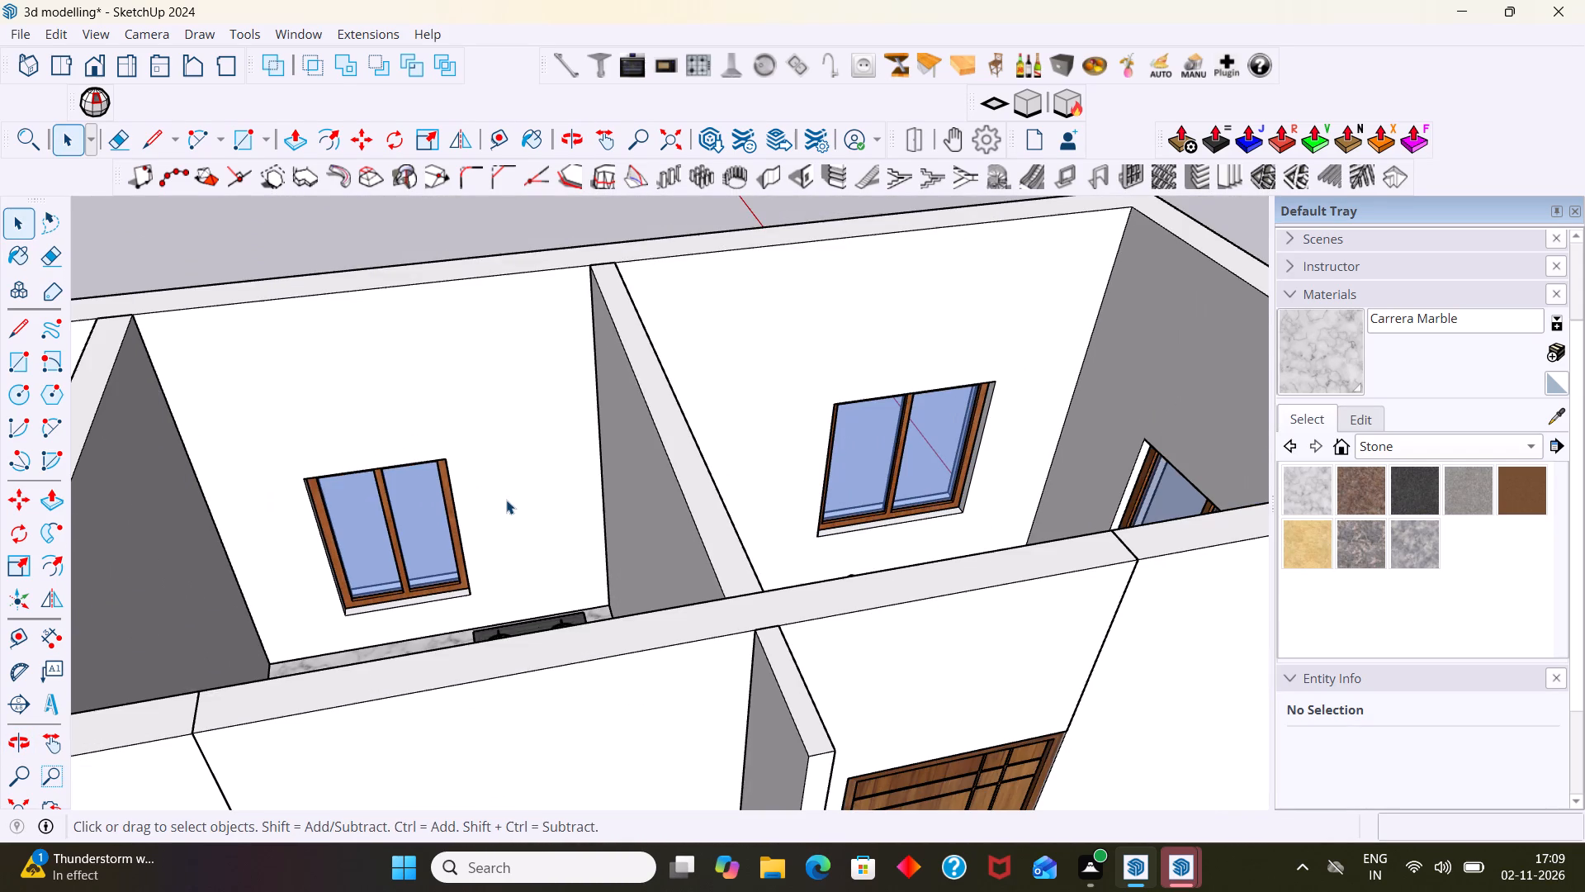
scroll(506, 503, up, 2)
scroll(503, 520, down, 4)
middle_drag(517, 557, 465, 523)
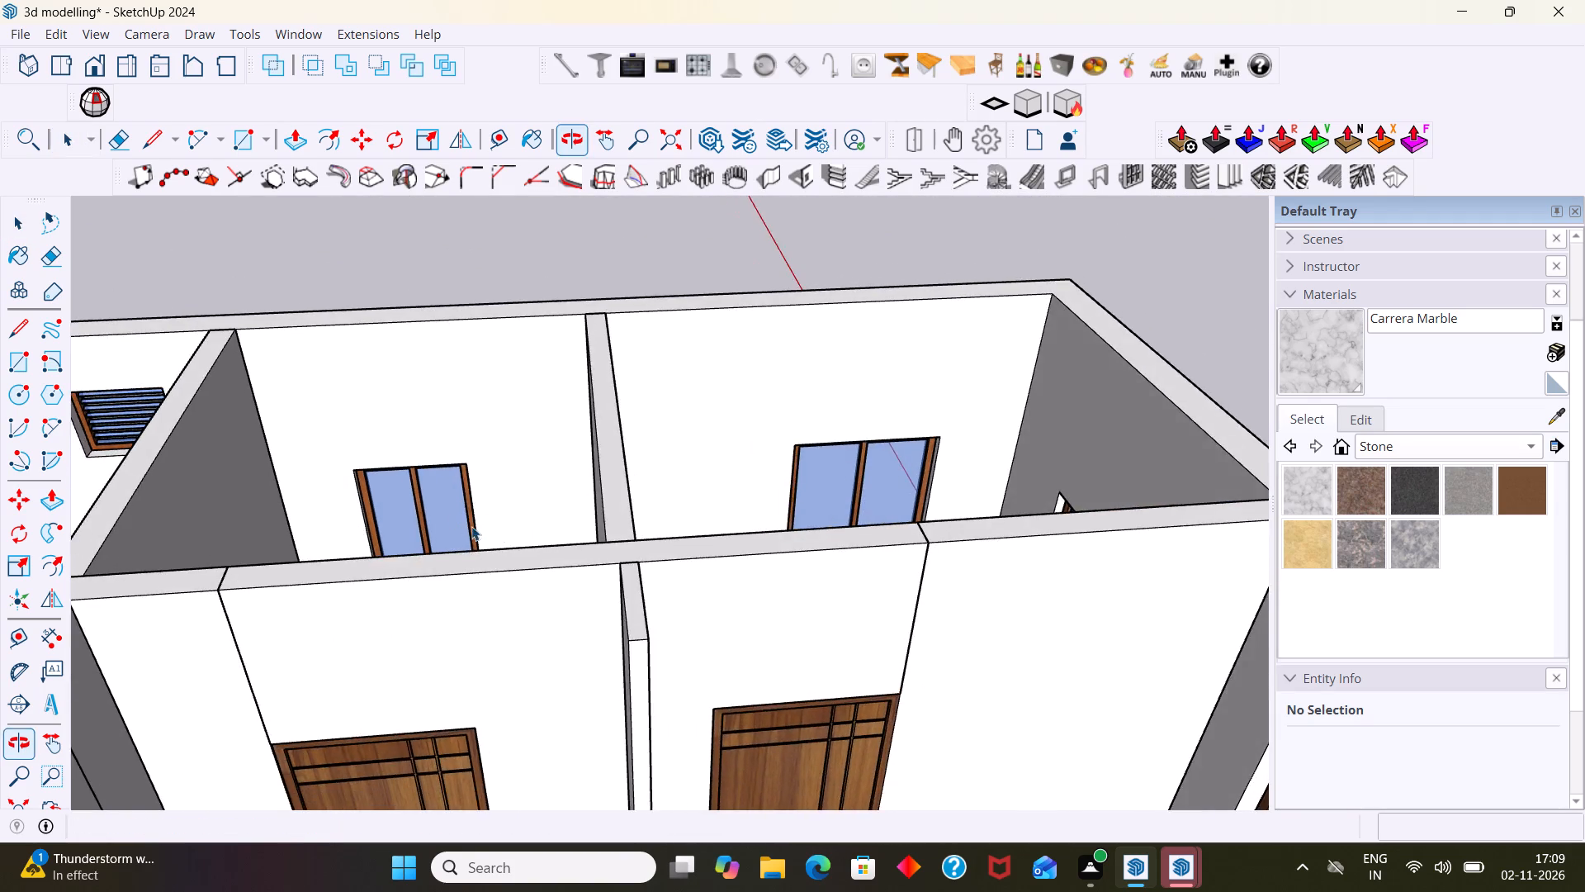
scroll(499, 525, up, 2)
middle_drag(520, 541, 949, 594)
scroll(876, 598, down, 4)
middle_drag(863, 609, 953, 648)
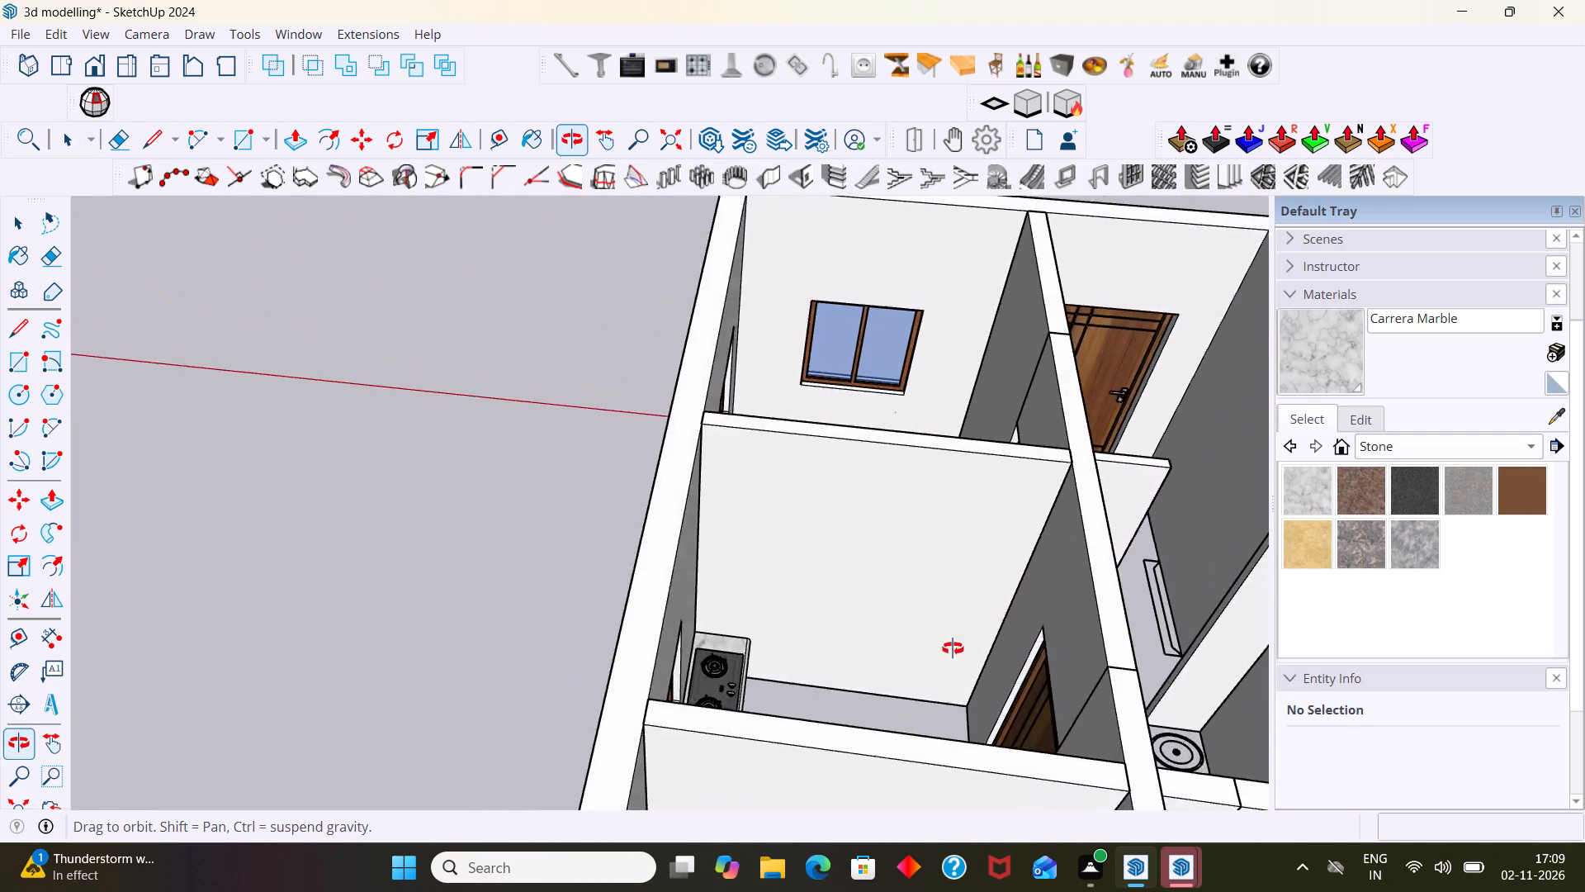
middle_drag(953, 648, 447, 633)
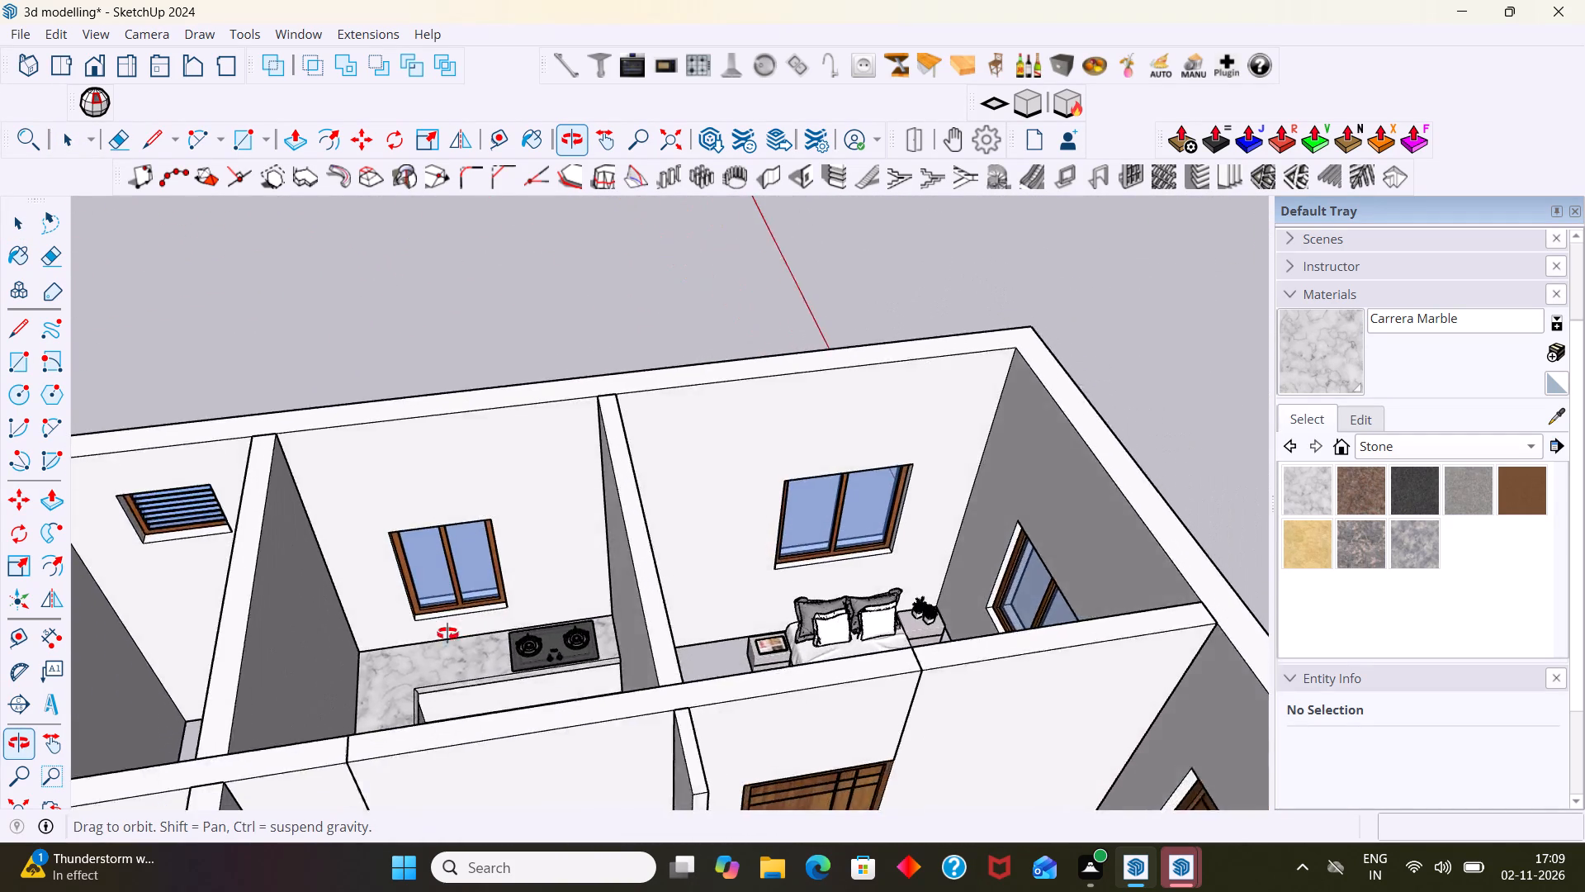
middle_drag(447, 633, 383, 638)
scroll(372, 633, down, 2)
shift+middle_drag(387, 648, 381, 488)
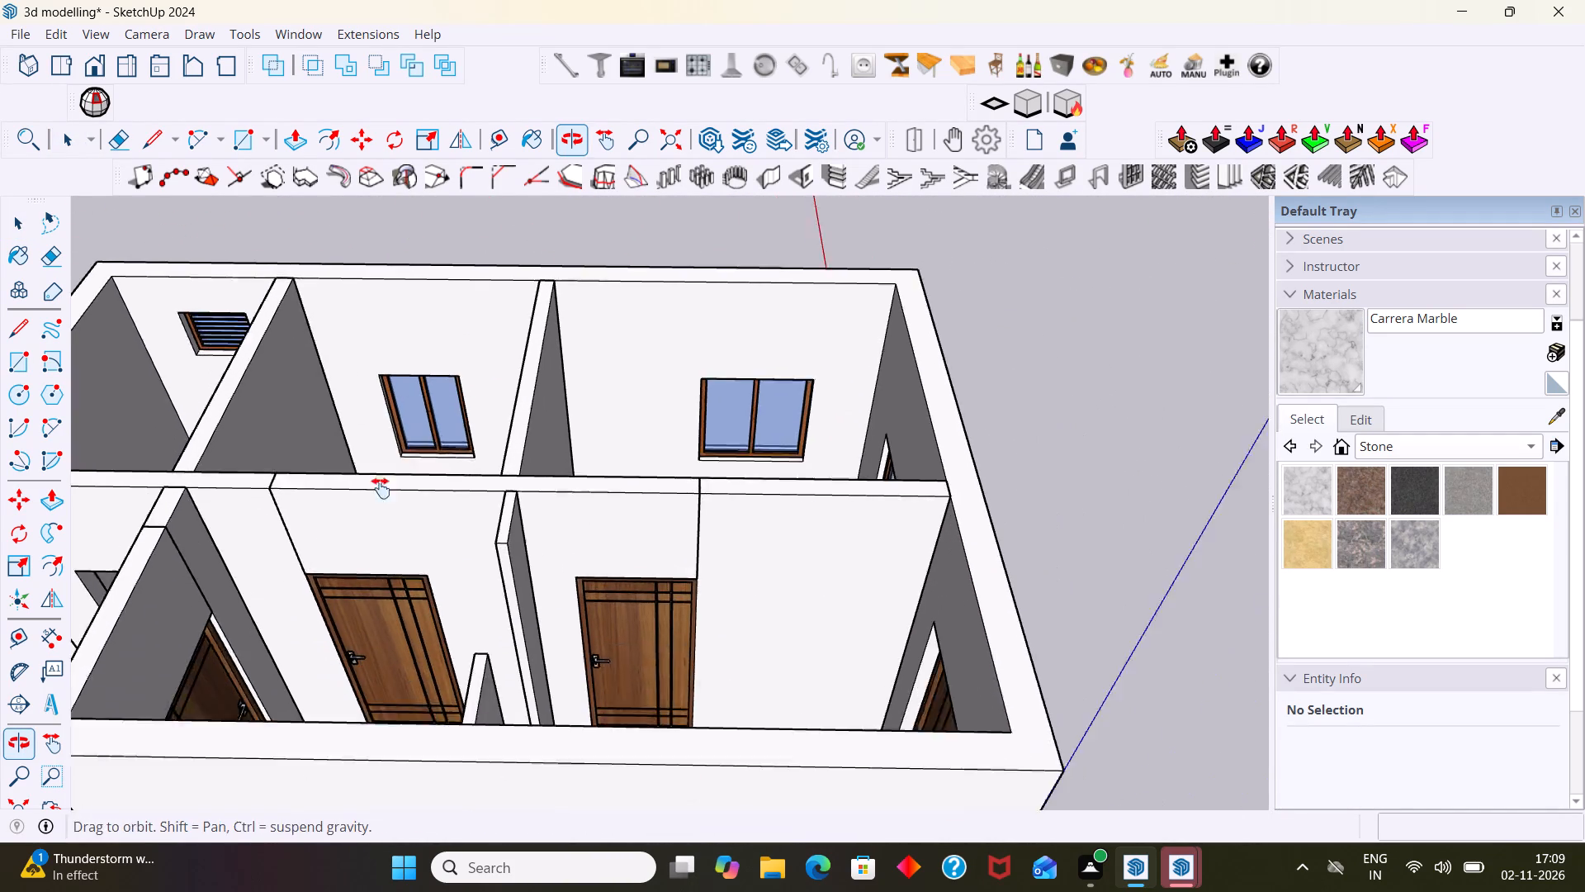
shift+middle_drag(381, 488, 381, 480)
scroll(379, 486, down, 2)
middle_drag(397, 509, 832, 557)
scroll(527, 588, down, 3)
middle_drag(526, 611, 431, 510)
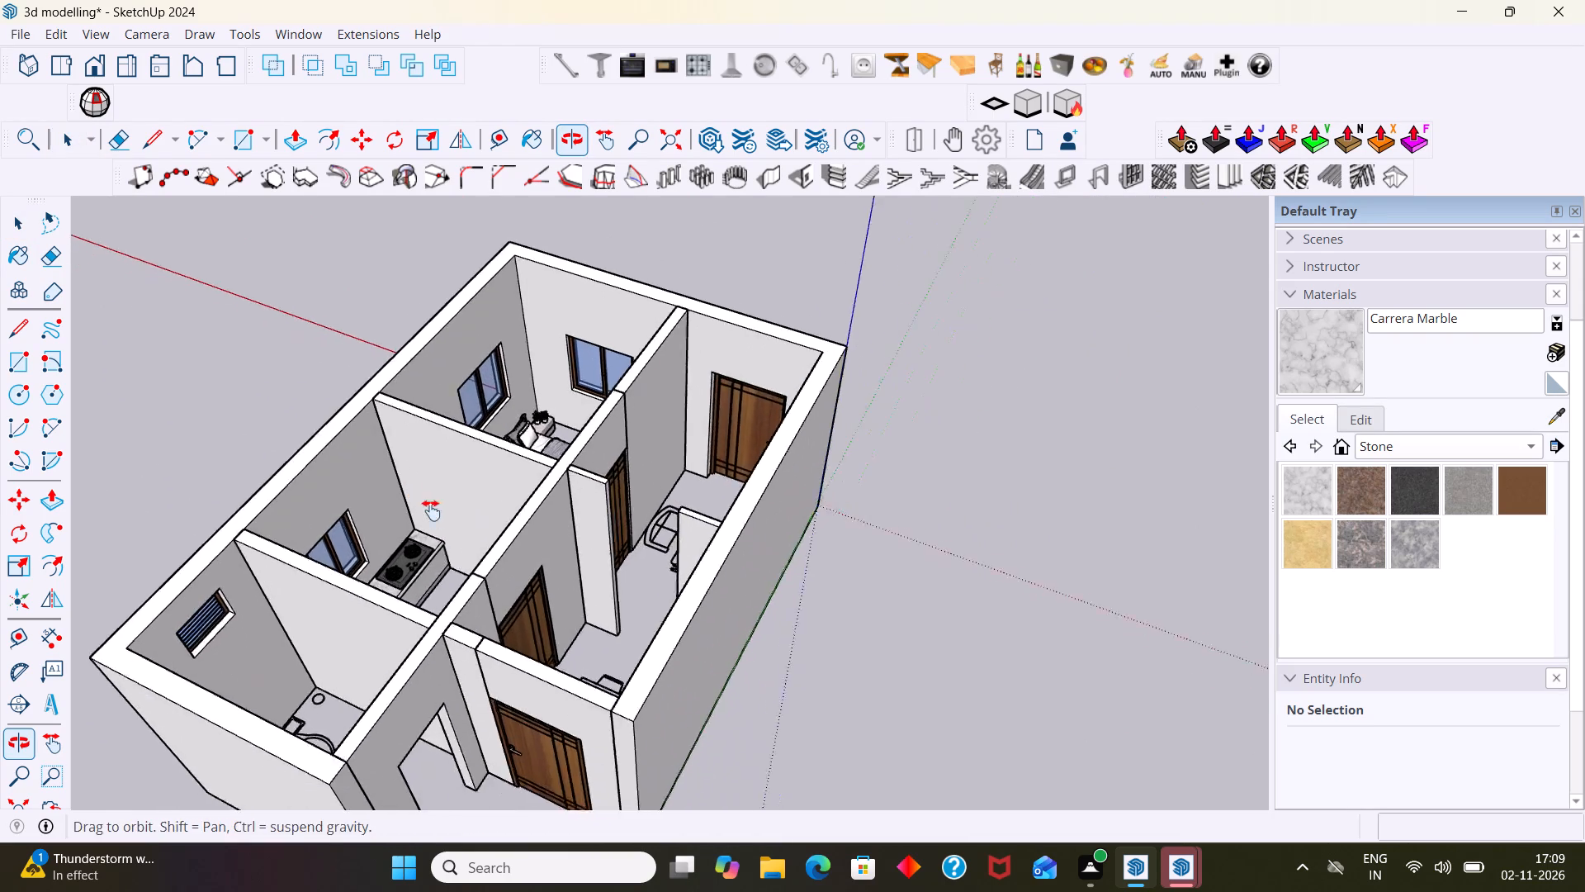
middle_drag(431, 510, 409, 502)
scroll(478, 491, down, 4)
middle_drag(492, 524, 245, 561)
scroll(449, 446, up, 6)
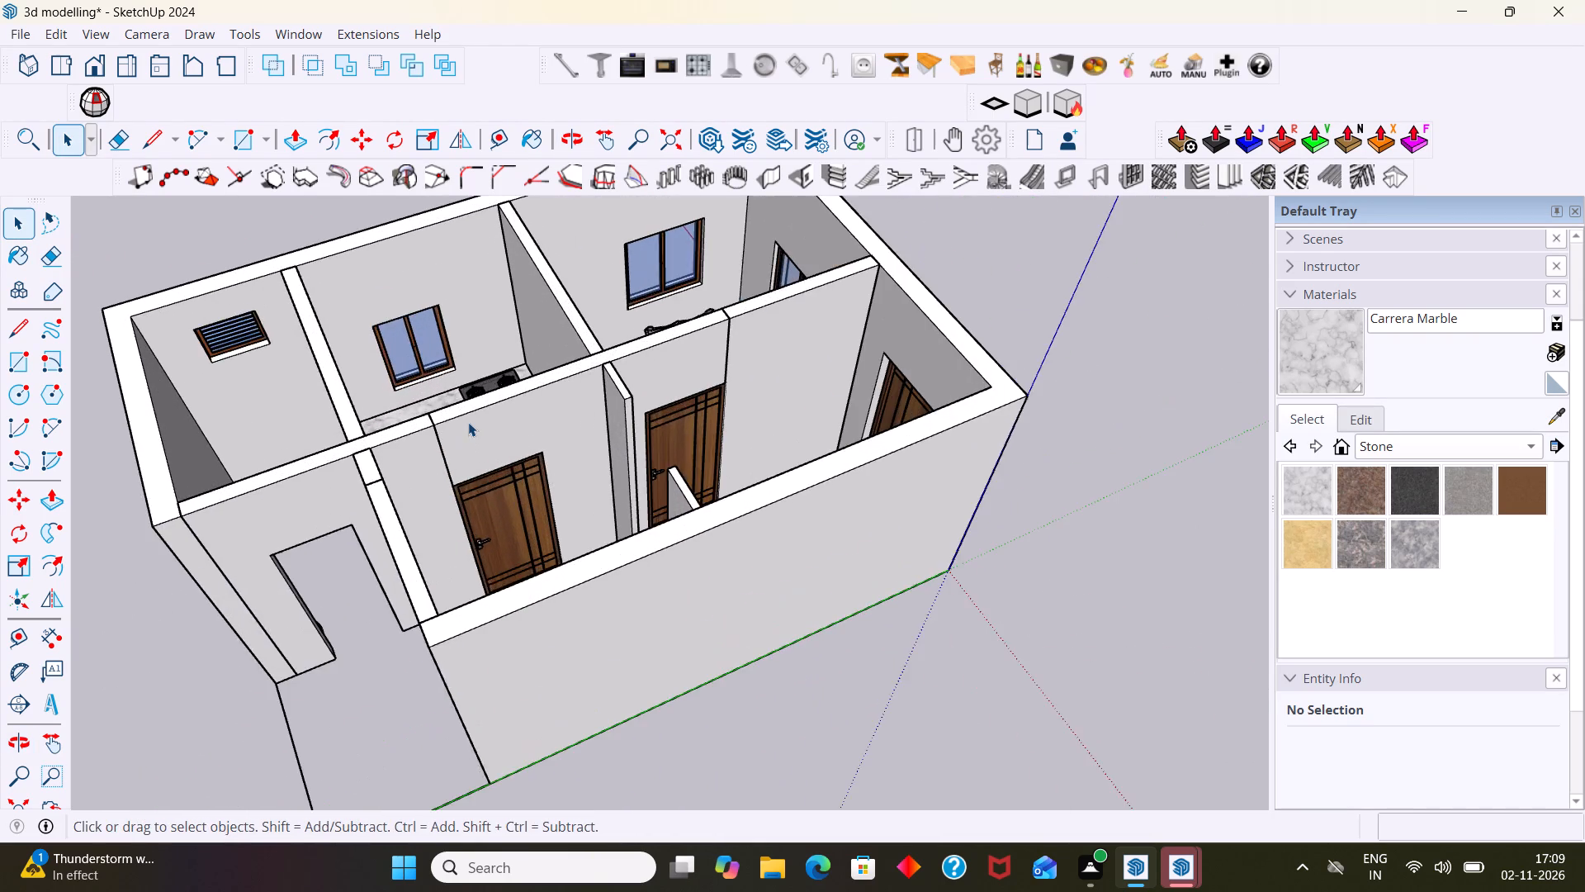
middle_drag(474, 426, 481, 532)
scroll(482, 434, up, 5)
middle_drag(500, 423, 579, 496)
middle_drag(528, 471, 646, 420)
scroll(638, 415, down, 12)
scroll(632, 463, up, 3)
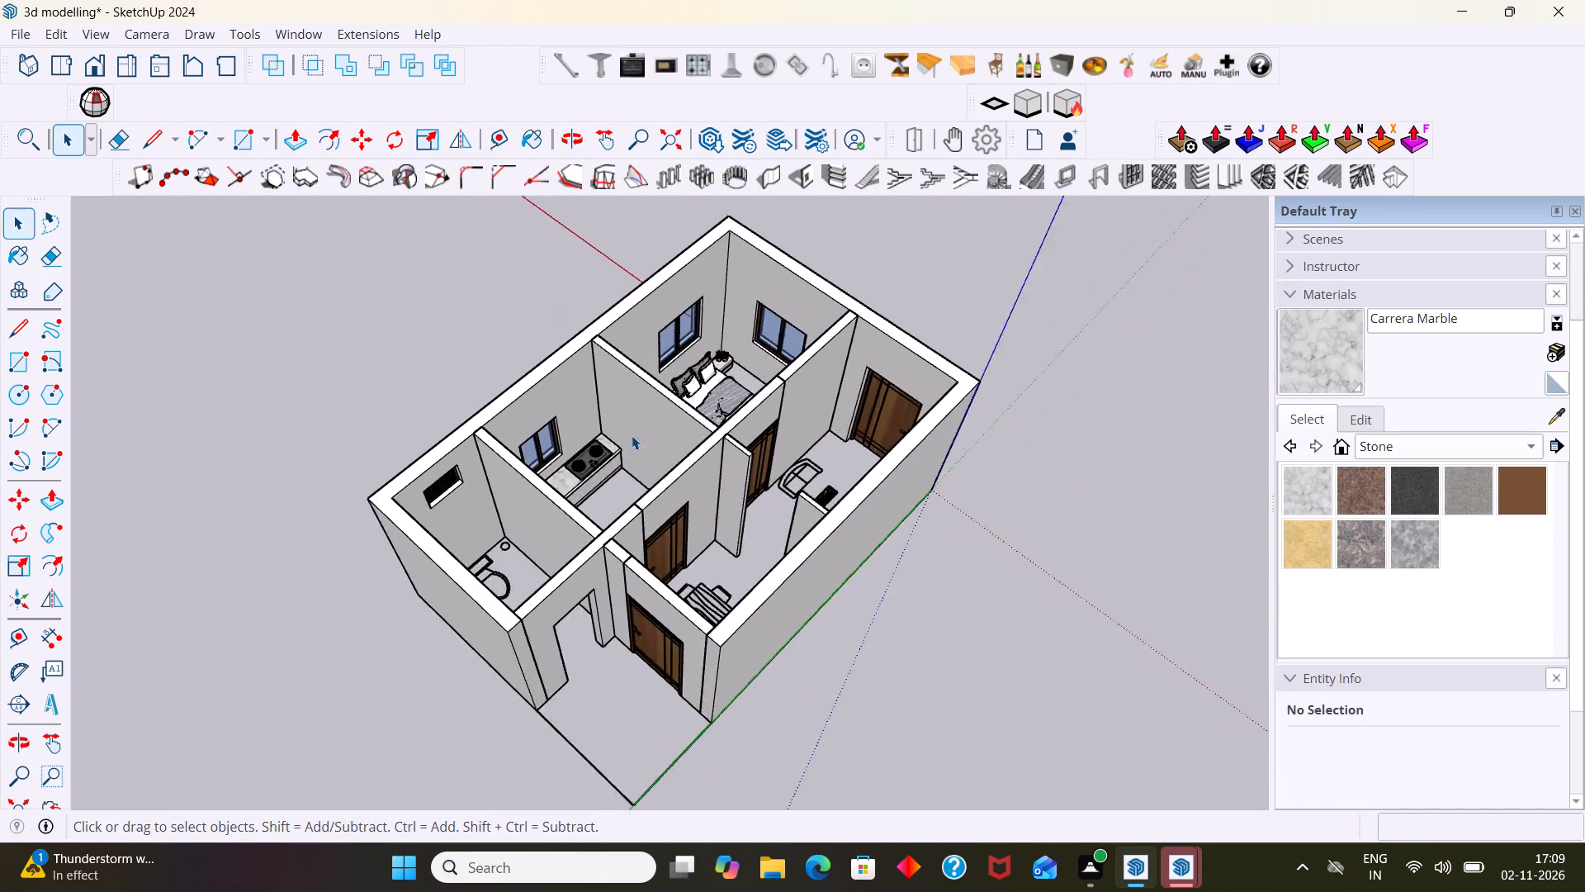
scroll(632, 435, up, 7)
middle_drag(619, 448, 997, 377)
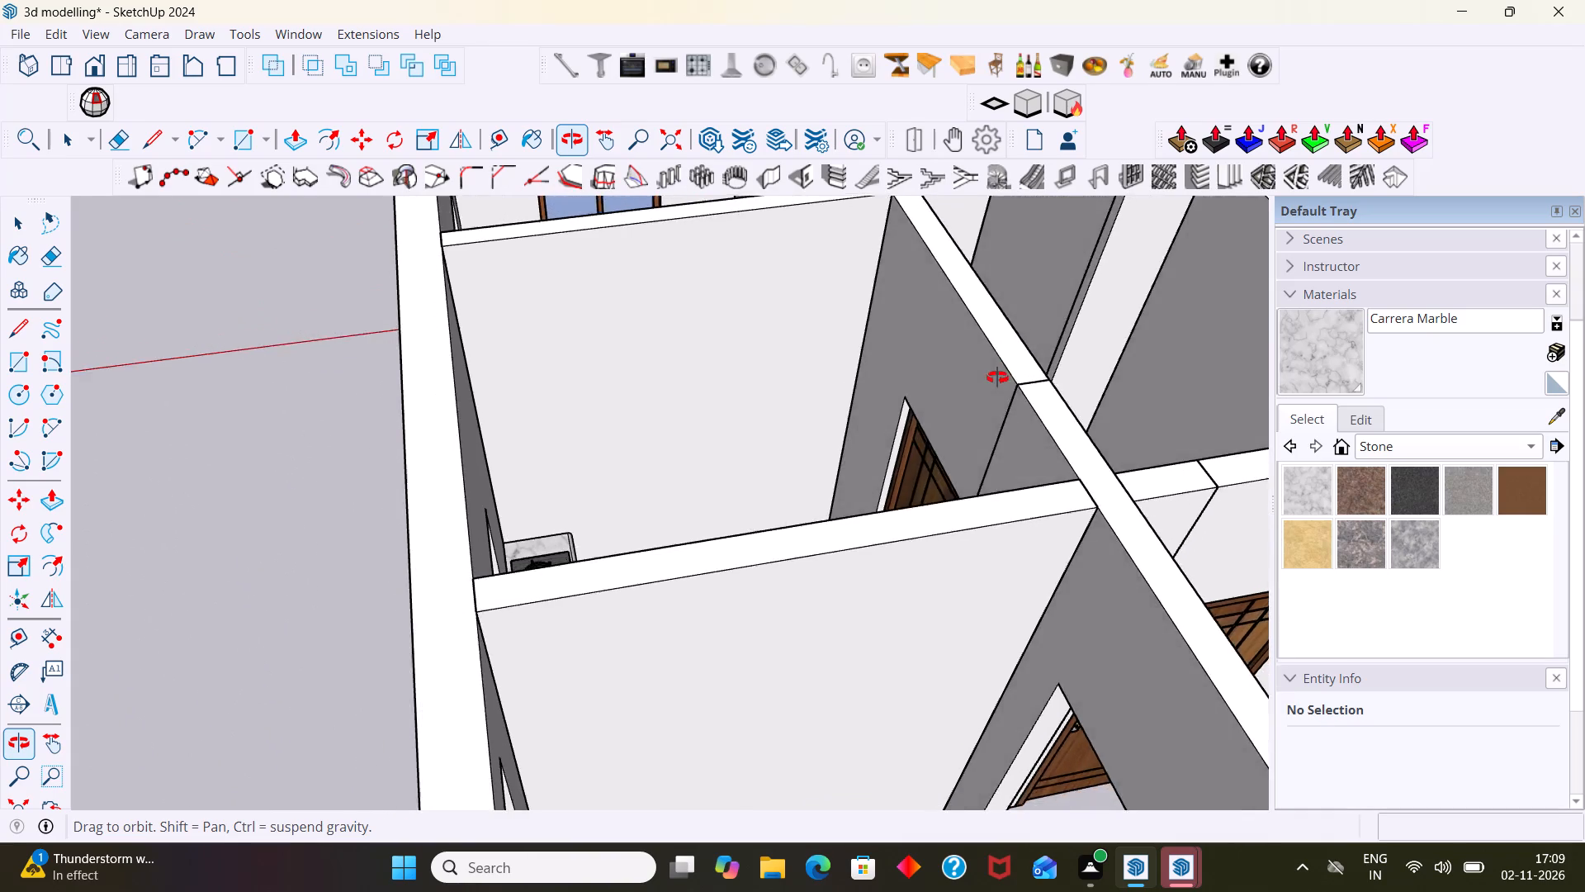
middle_drag(997, 377, 1043, 386)
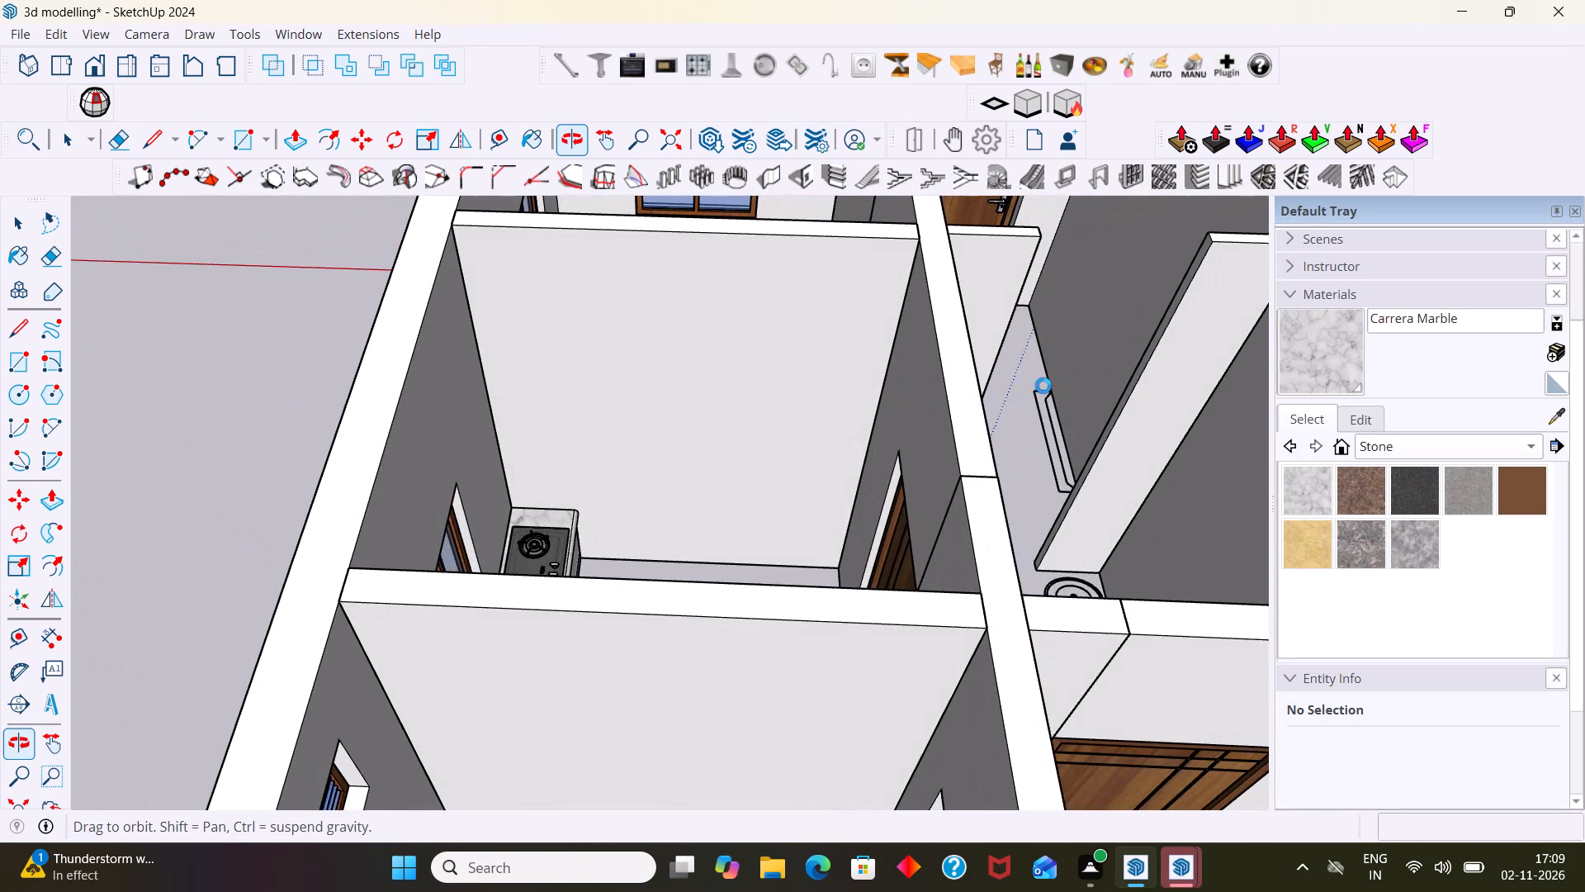
middle_drag(1043, 386, 1040, 386)
scroll(765, 447, down, 3)
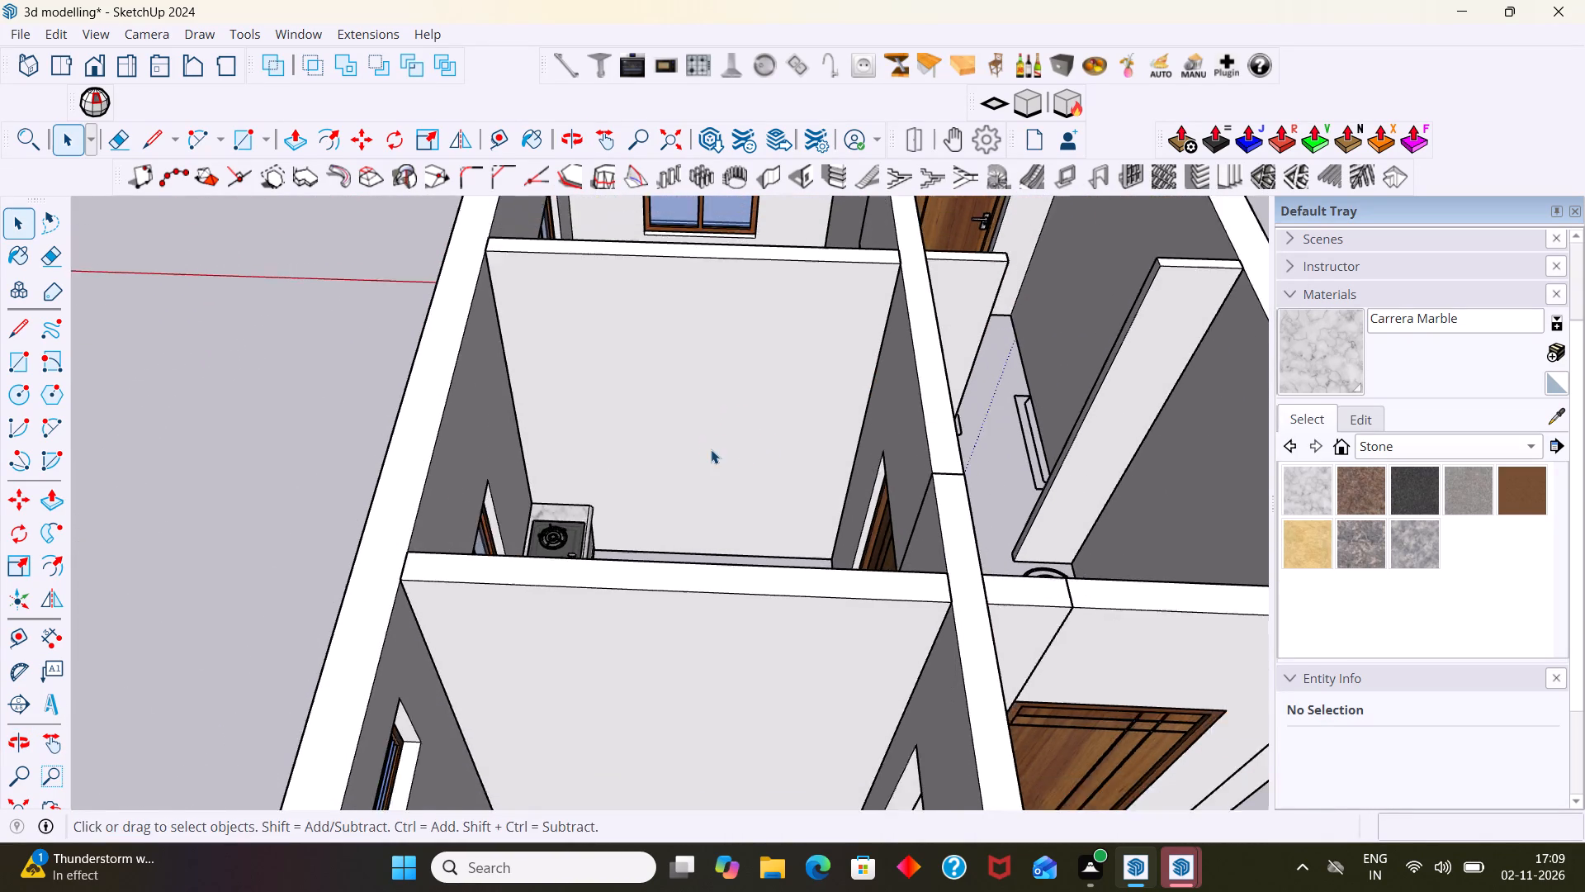
scroll(709, 448, down, 3)
middle_drag(669, 463, 282, 565)
scroll(696, 520, up, 2)
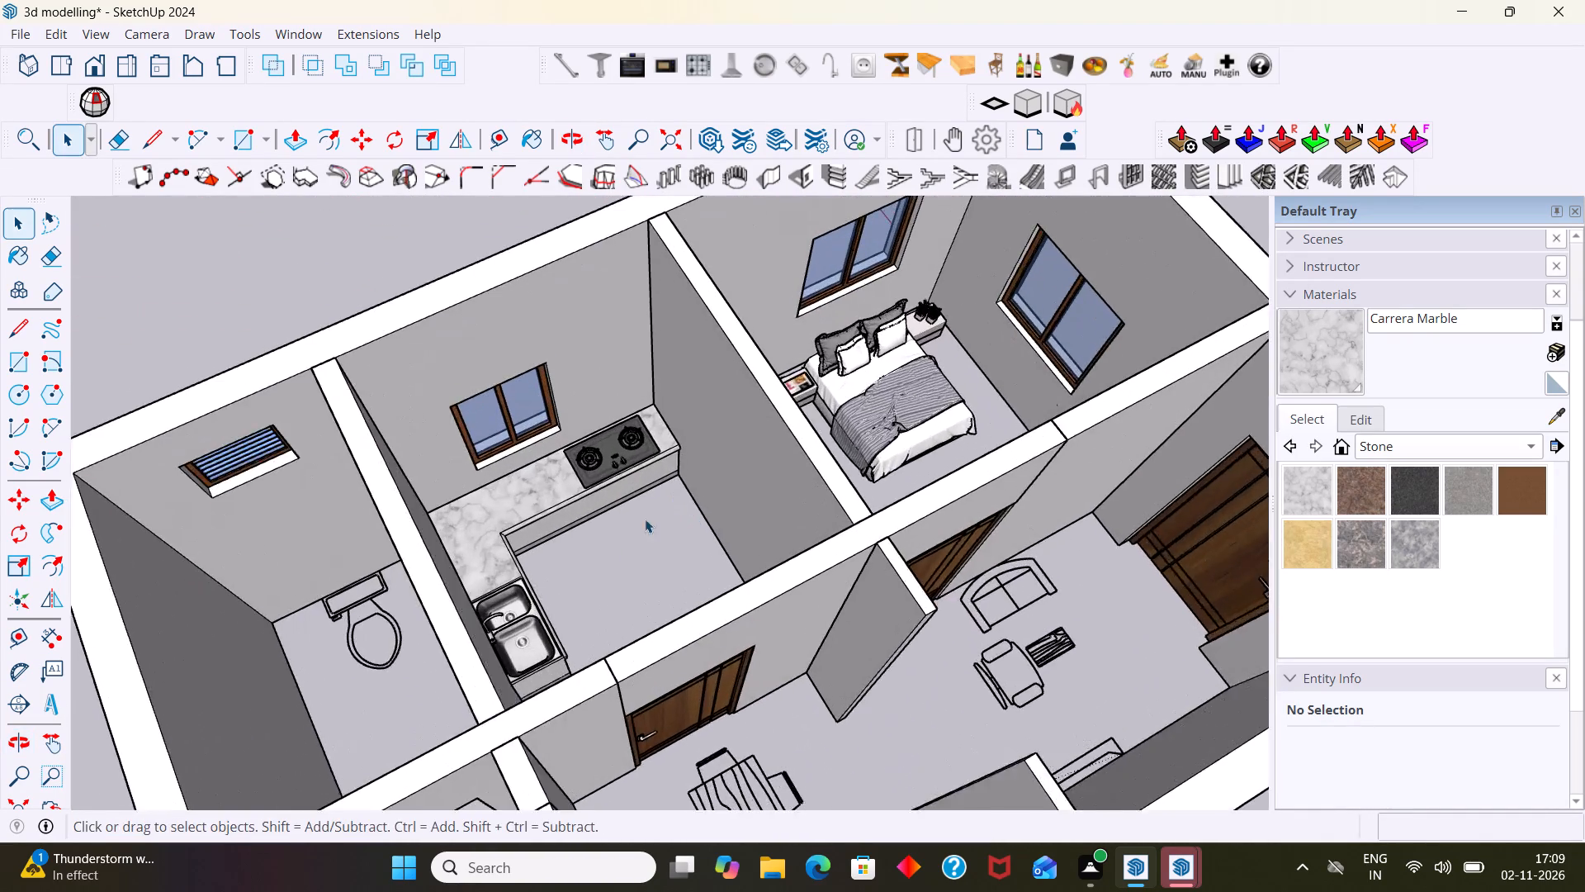
scroll(645, 519, up, 1)
middle_drag(622, 532, 1165, 495)
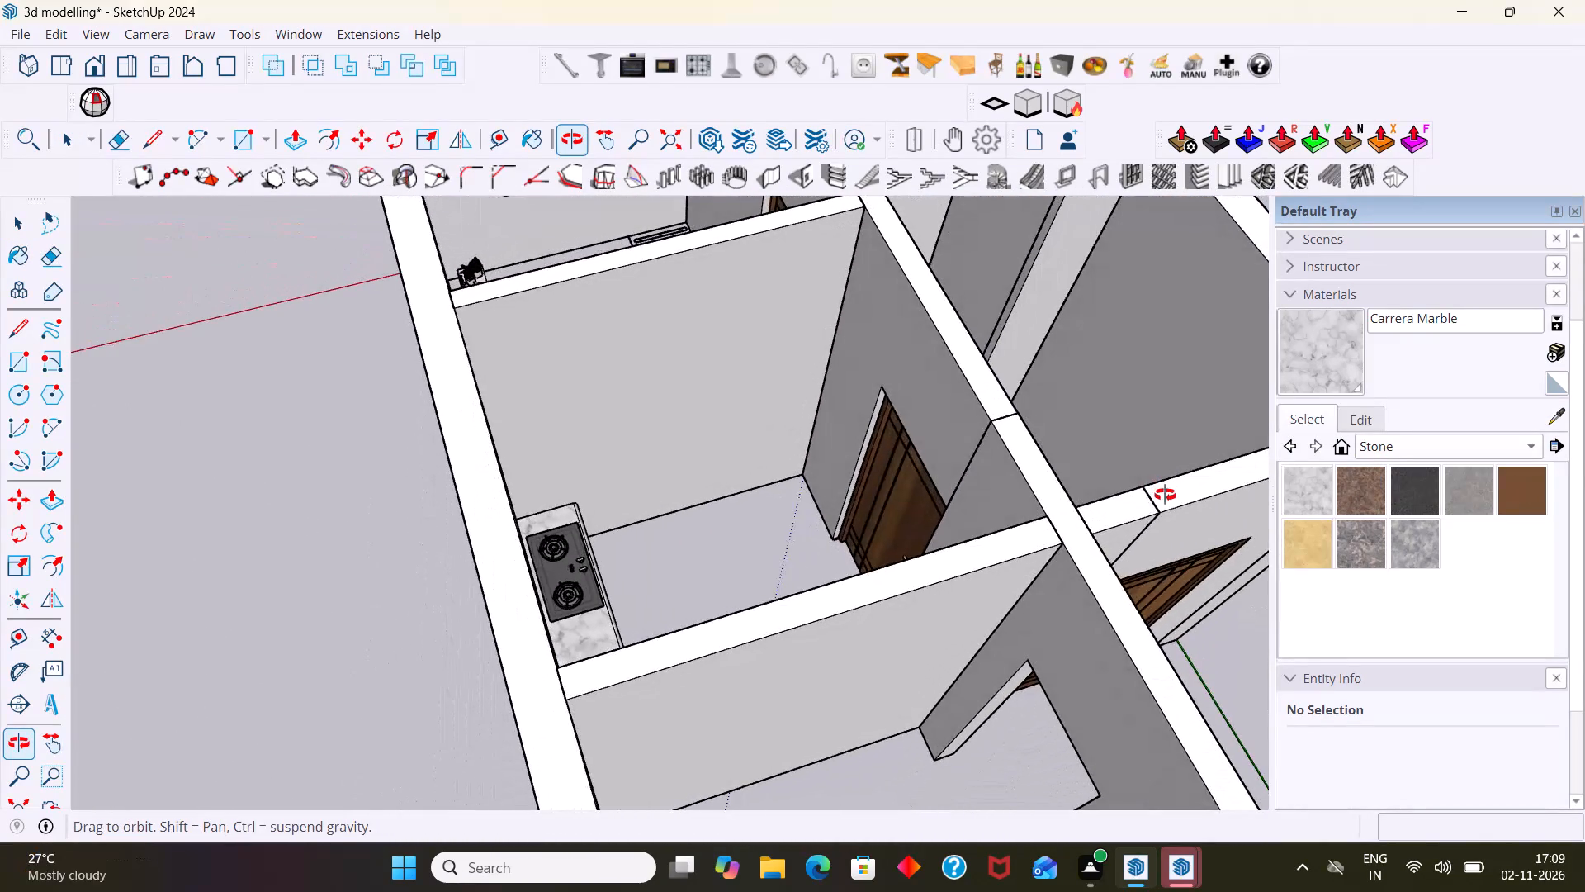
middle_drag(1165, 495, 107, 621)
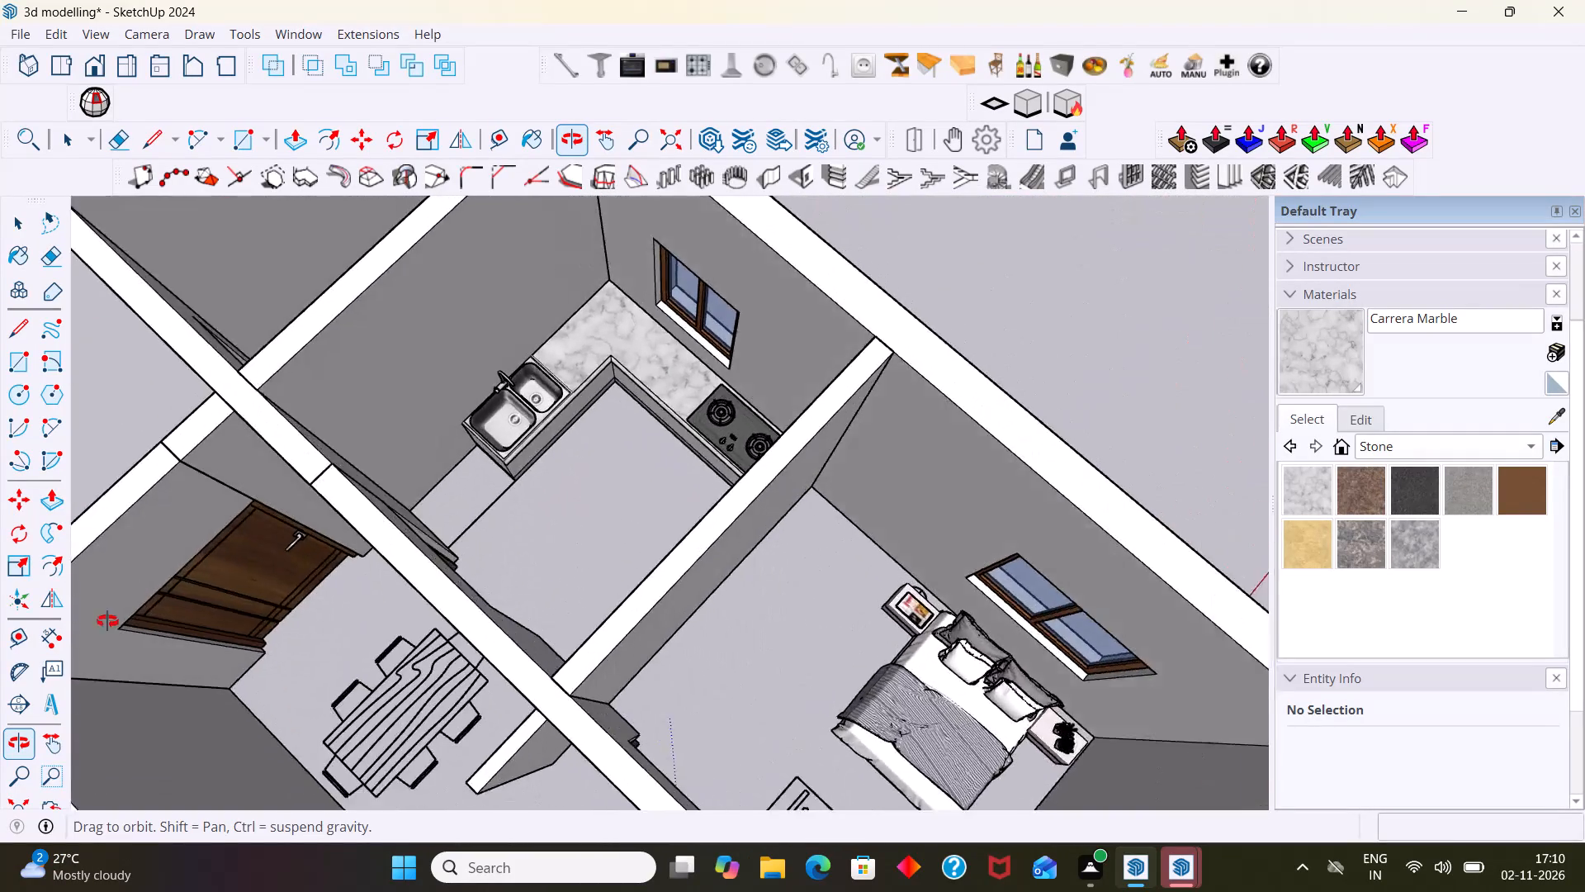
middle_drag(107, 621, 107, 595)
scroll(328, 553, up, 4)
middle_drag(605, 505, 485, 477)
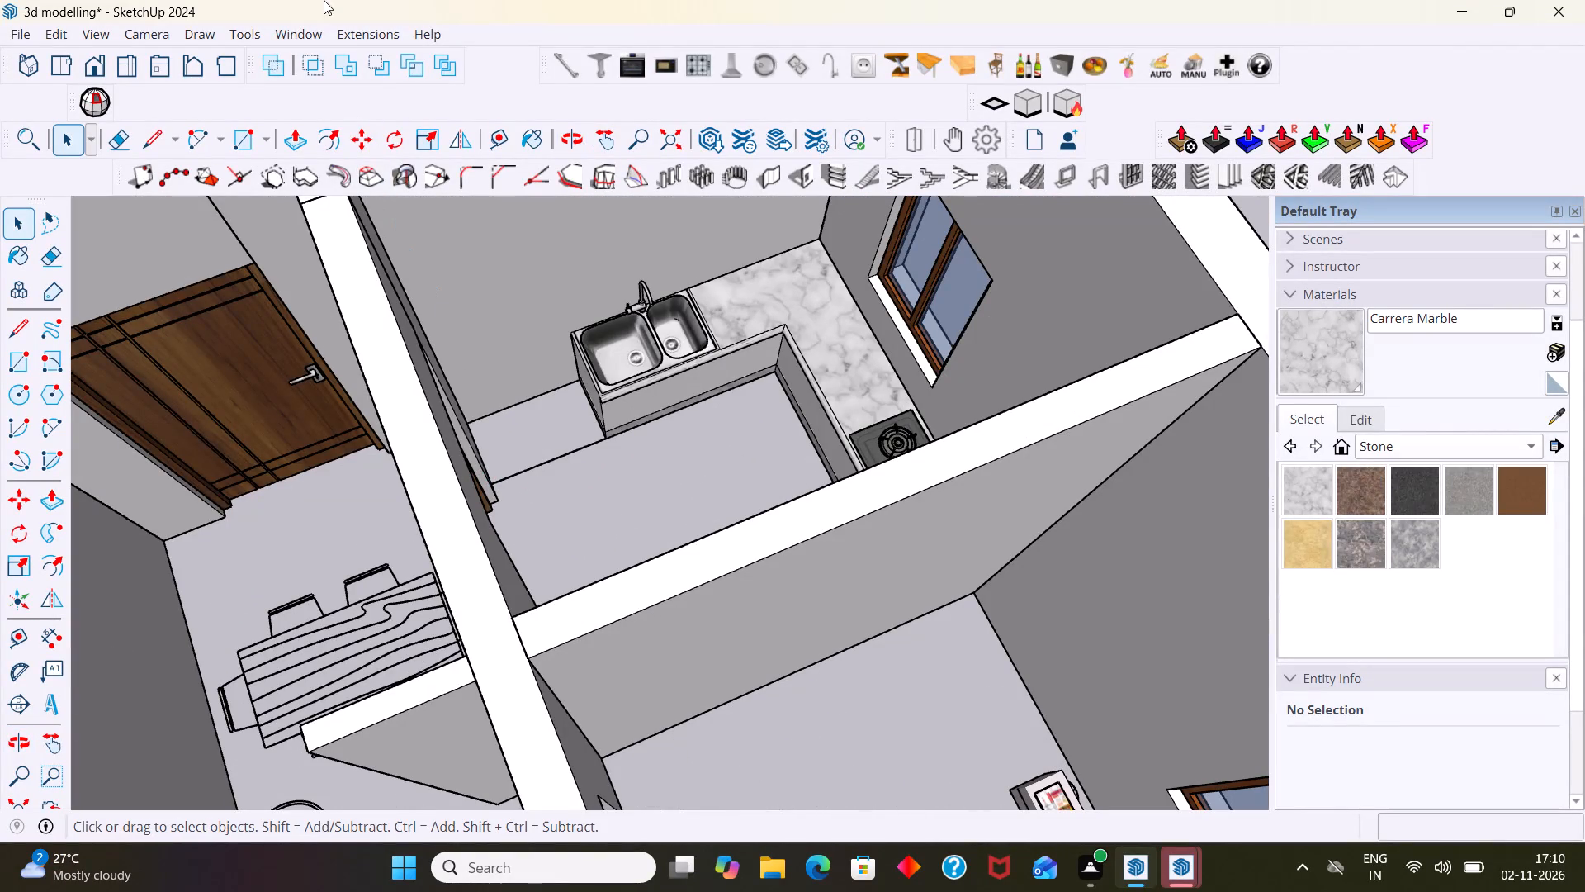
Search 3D Warehouse for "pooja" models, replacing the gas stove search.
click(304, 35)
click(381, 247)
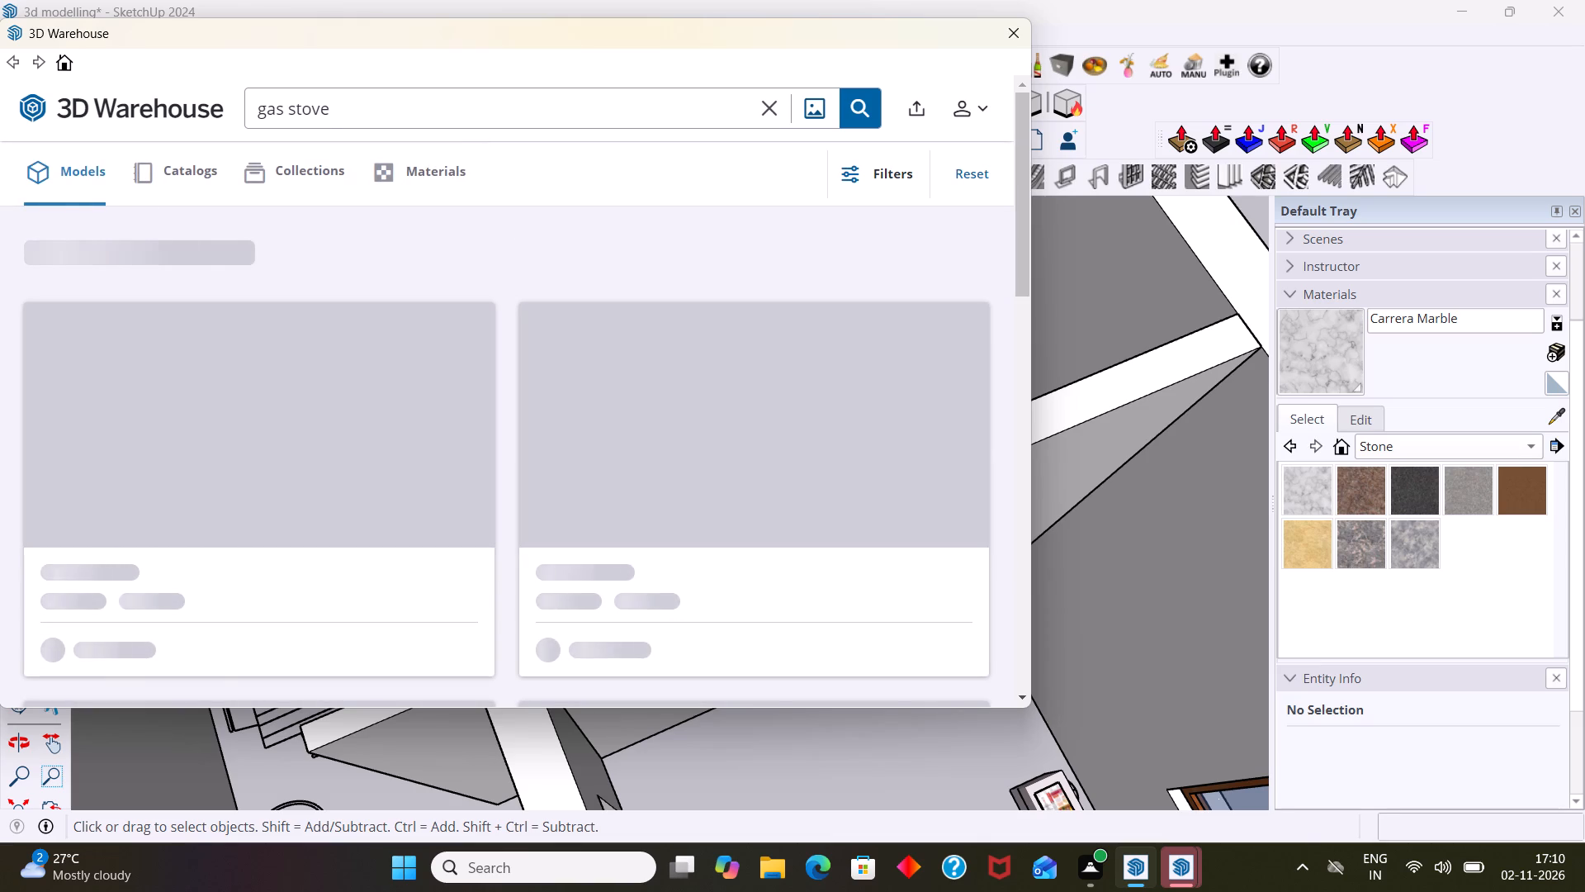
click(339, 114)
key(BackSpace)
key(BackSpace)
key(BackSpace)
key(BackSpace)
key(BackSpace)
key(BackSpace)
key(BackSpace)
key(BackSpace)
key(BackSpace)
key(BackSpace)
key(BackSpace)
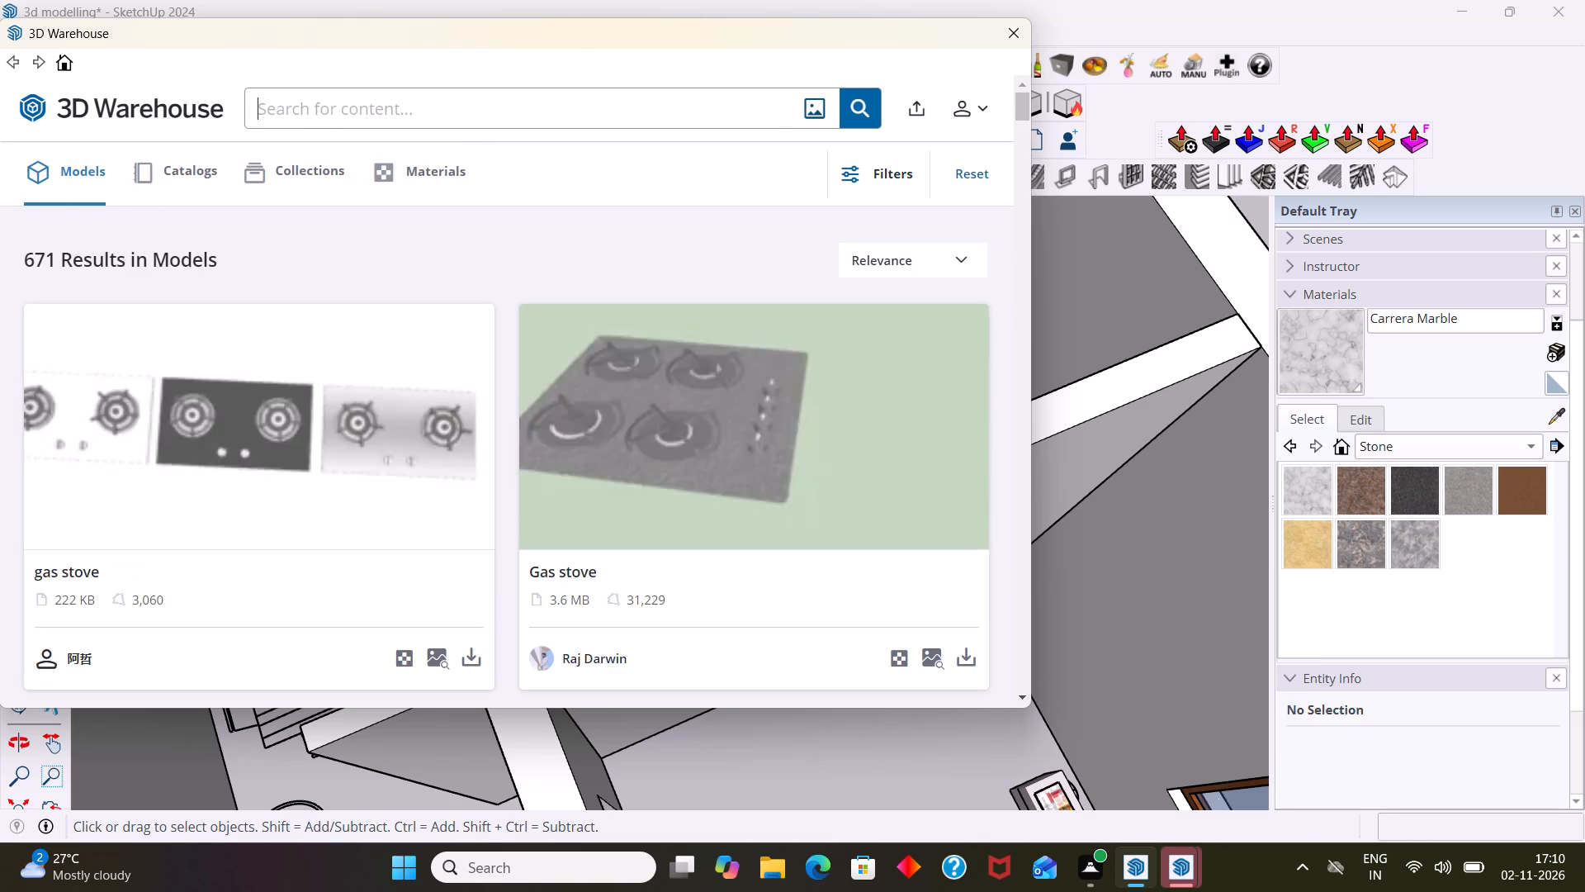
text(poo)
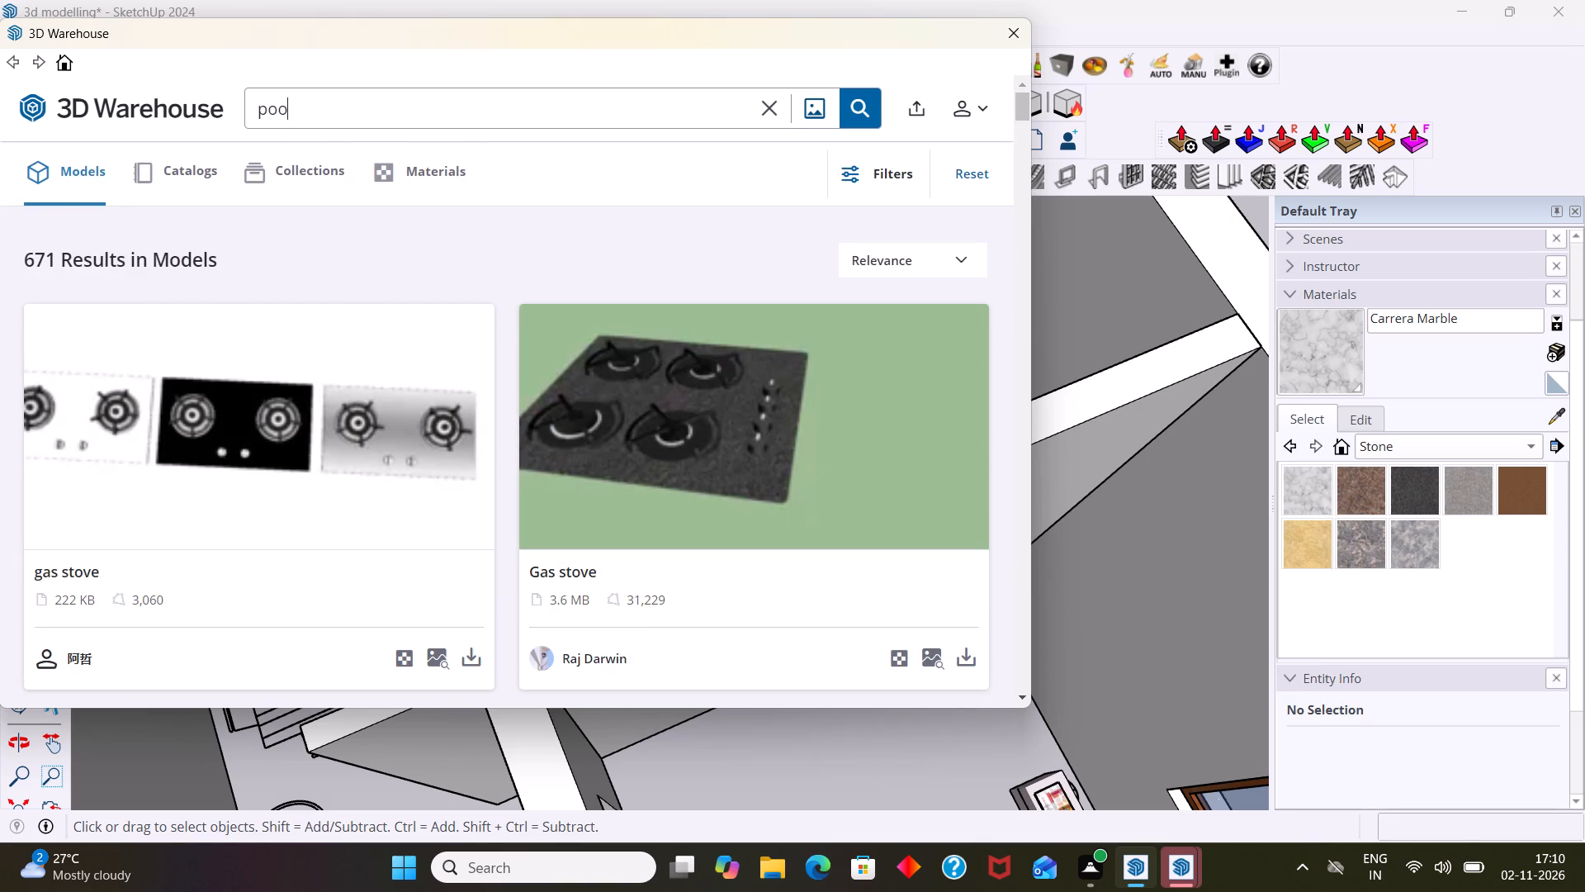
text(ja)
key(space)
click(314, 115)
click(858, 107)
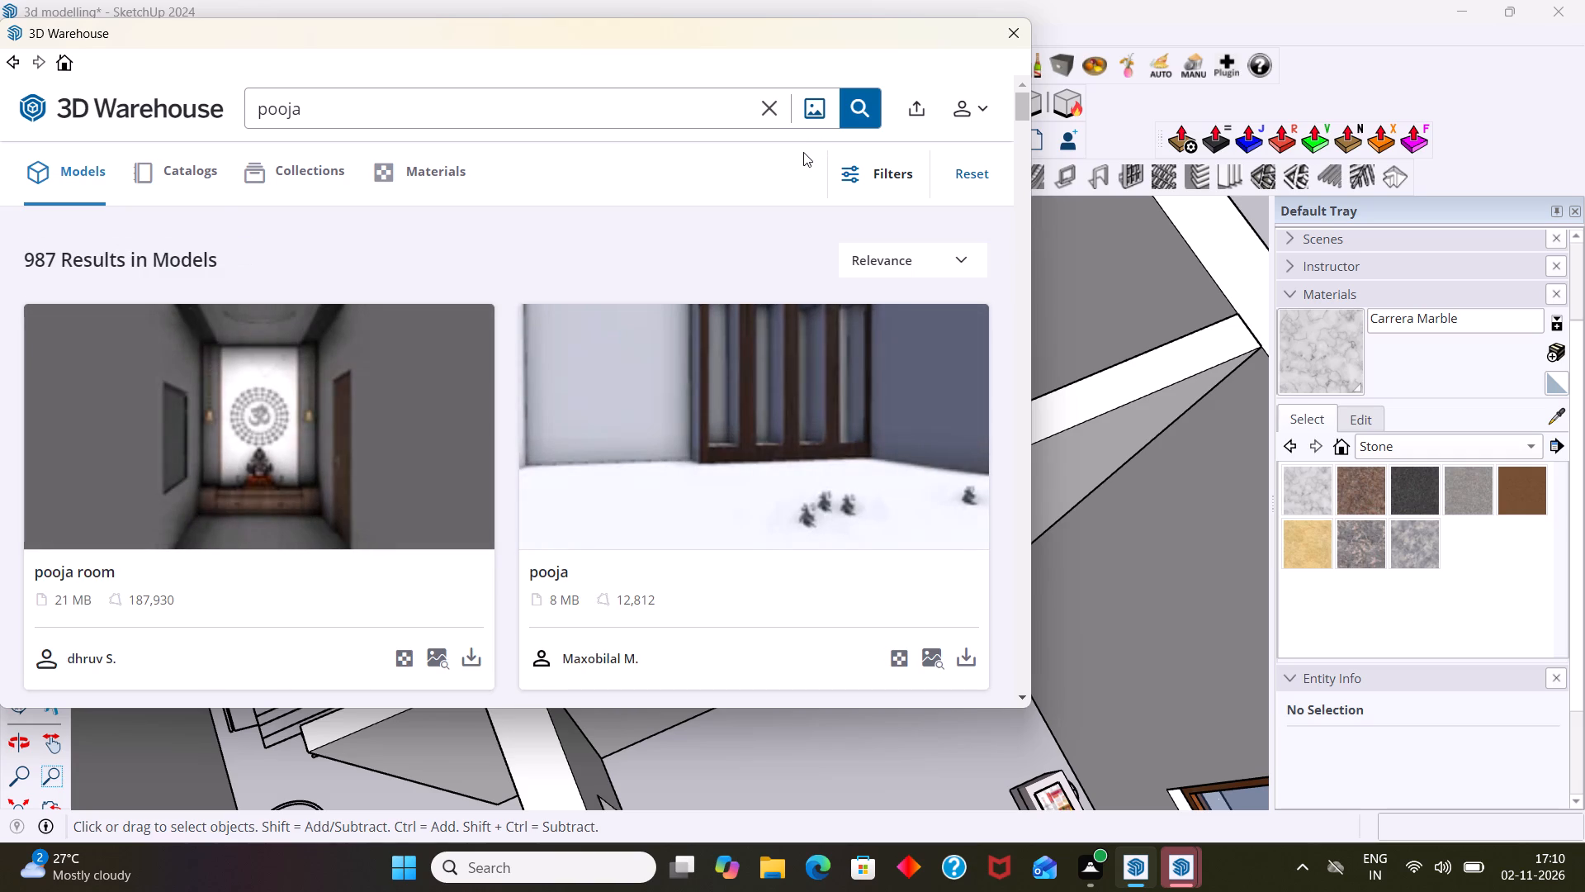
Browse the pooja model results, comparing the cabinets, shrines and back-panel units to choose one for the house.
scroll(381, 456, down, 4)
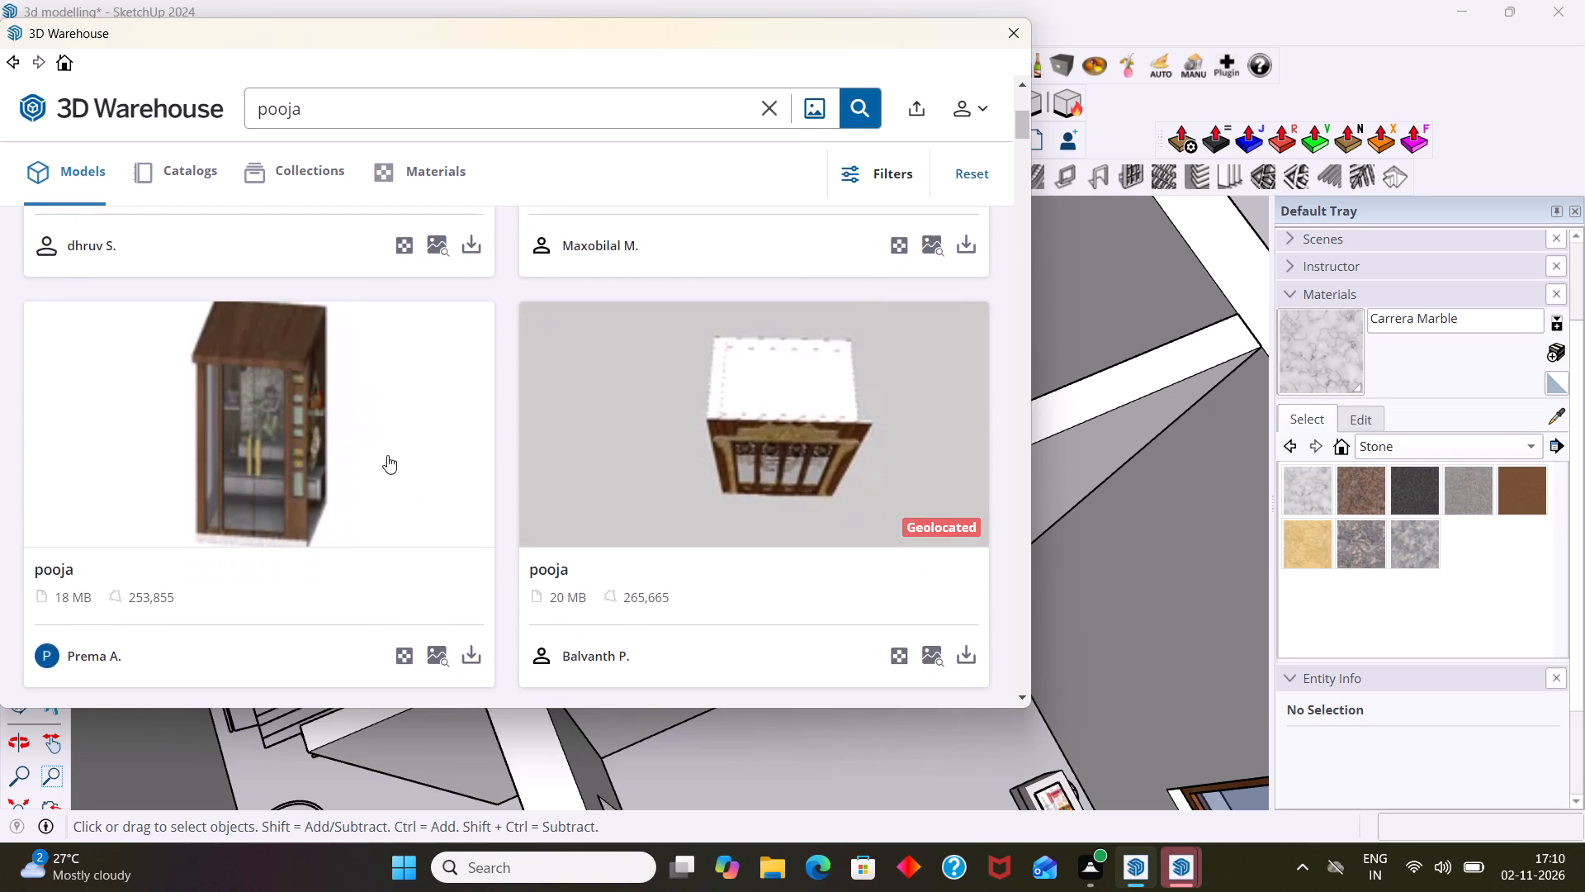
scroll(389, 455, up, 1)
scroll(389, 455, down, 3)
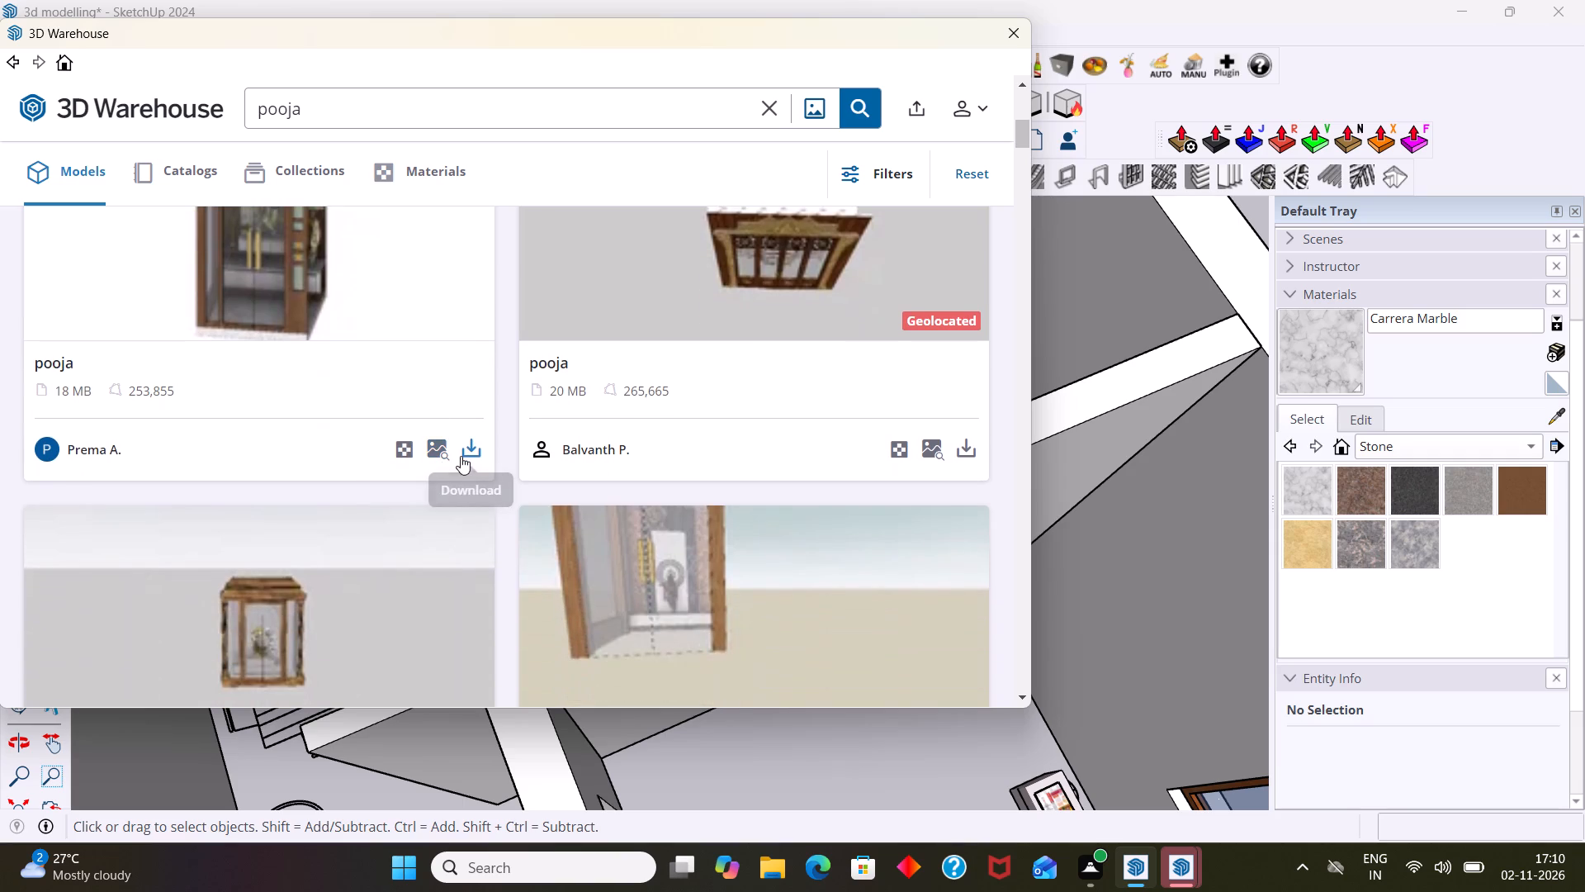
scroll(707, 386, down, 1)
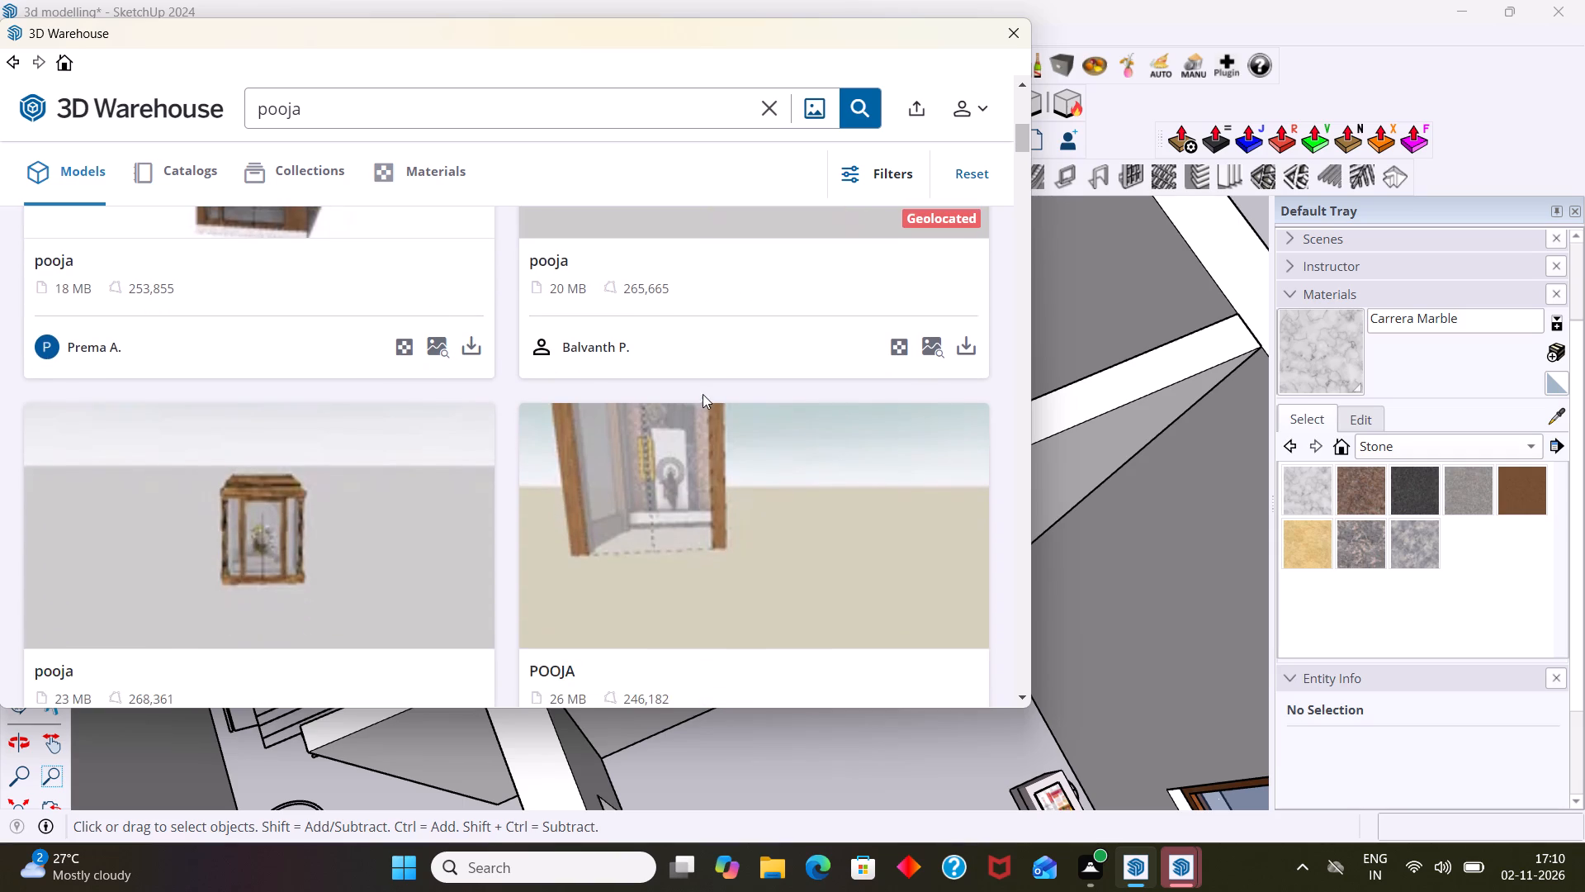
scroll(700, 401, down, 1)
scroll(380, 504, down, 3)
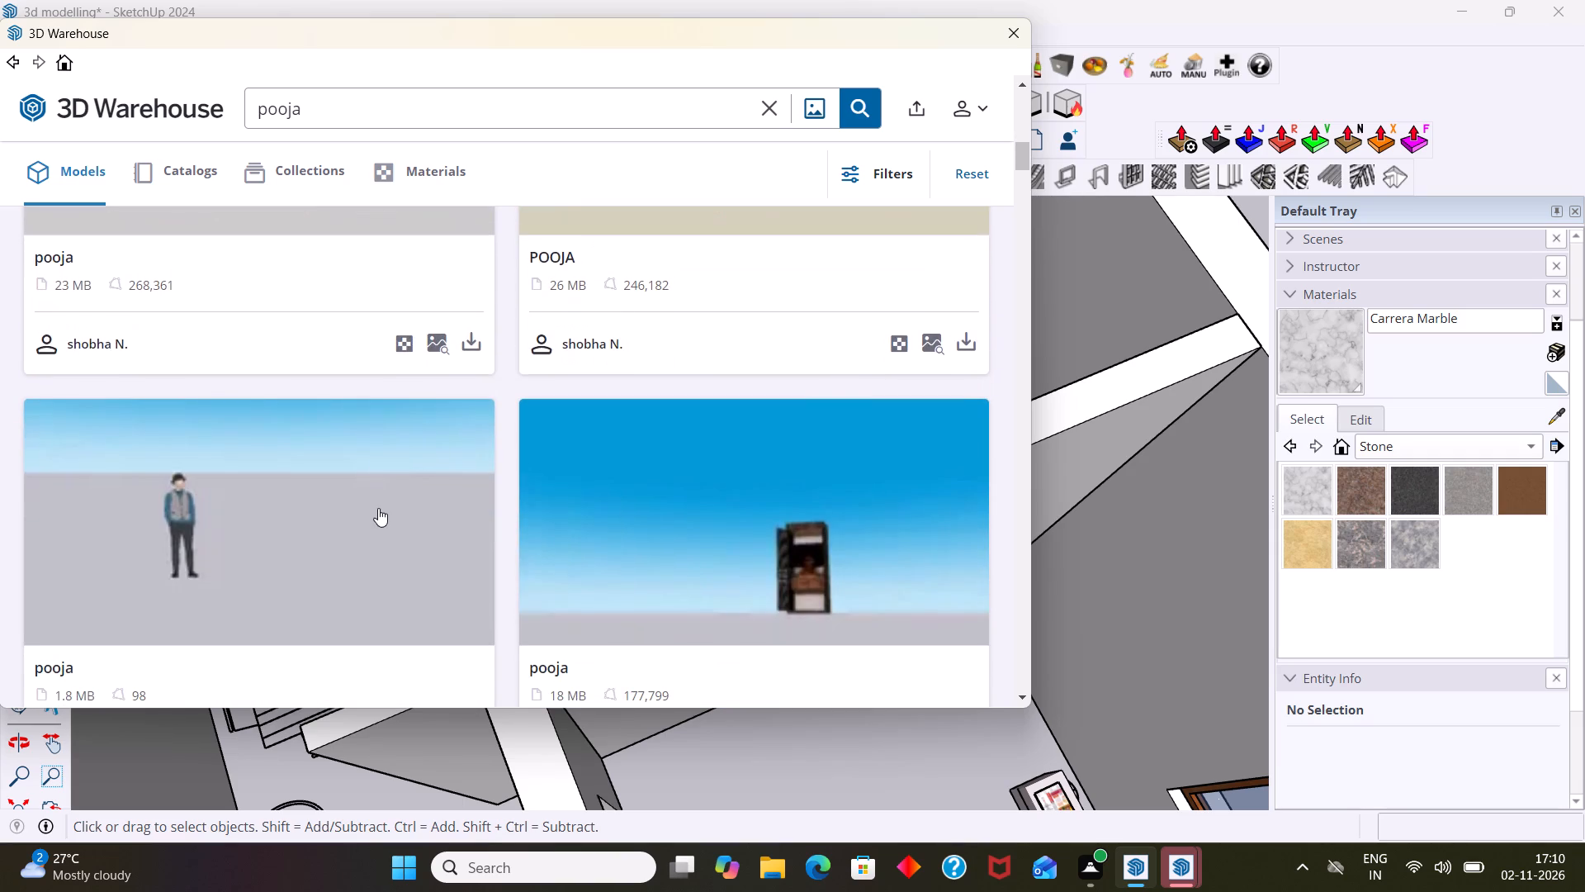
scroll(391, 504, down, 5)
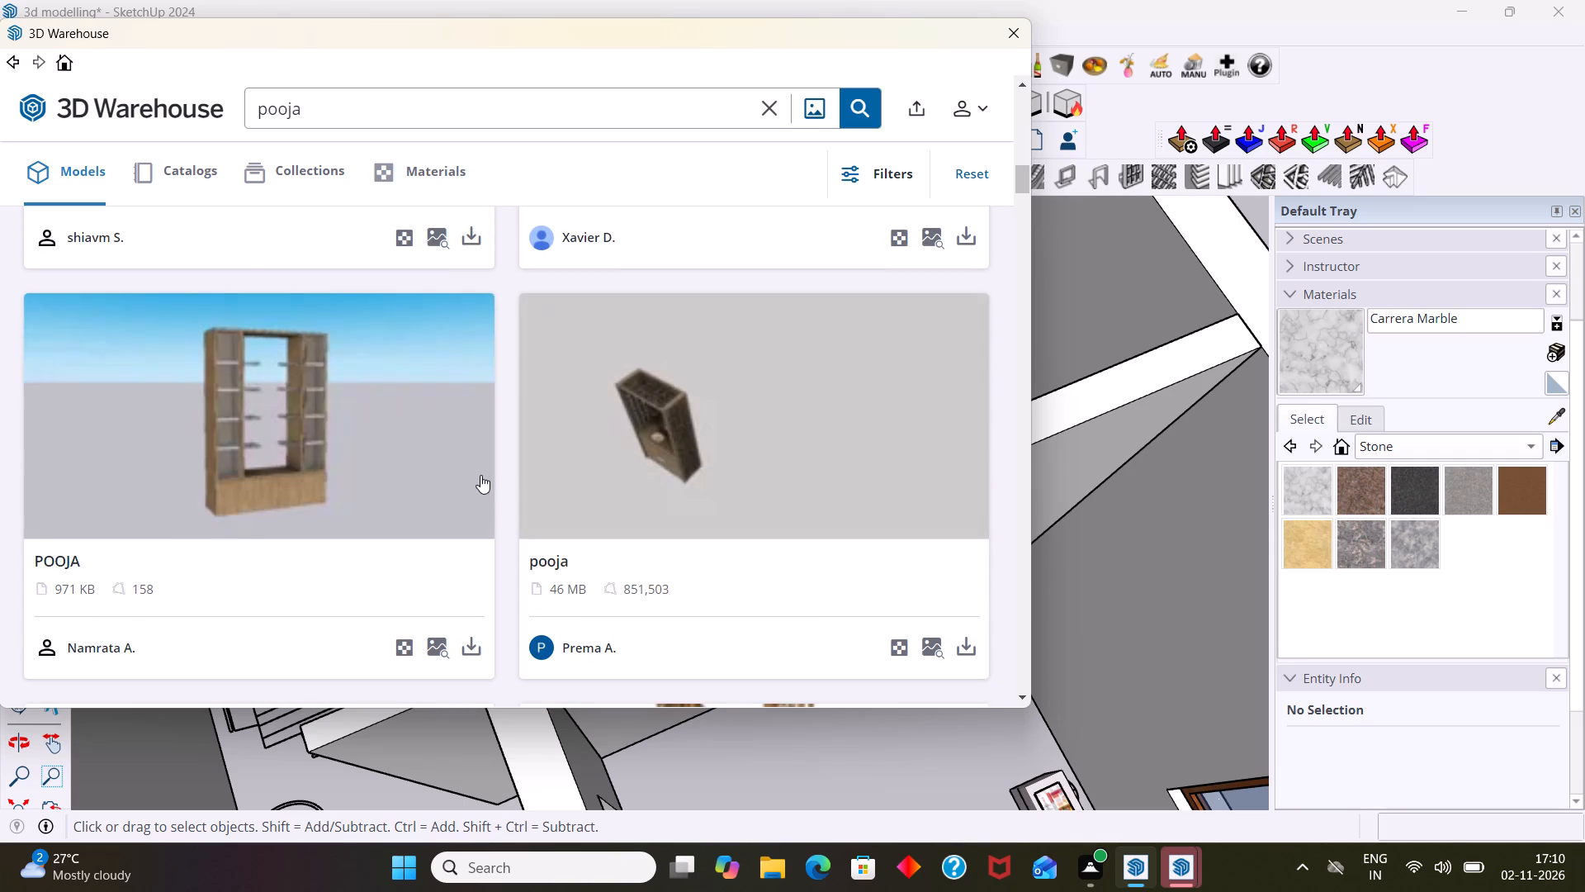
scroll(480, 475, down, 4)
scroll(480, 488, up, 3)
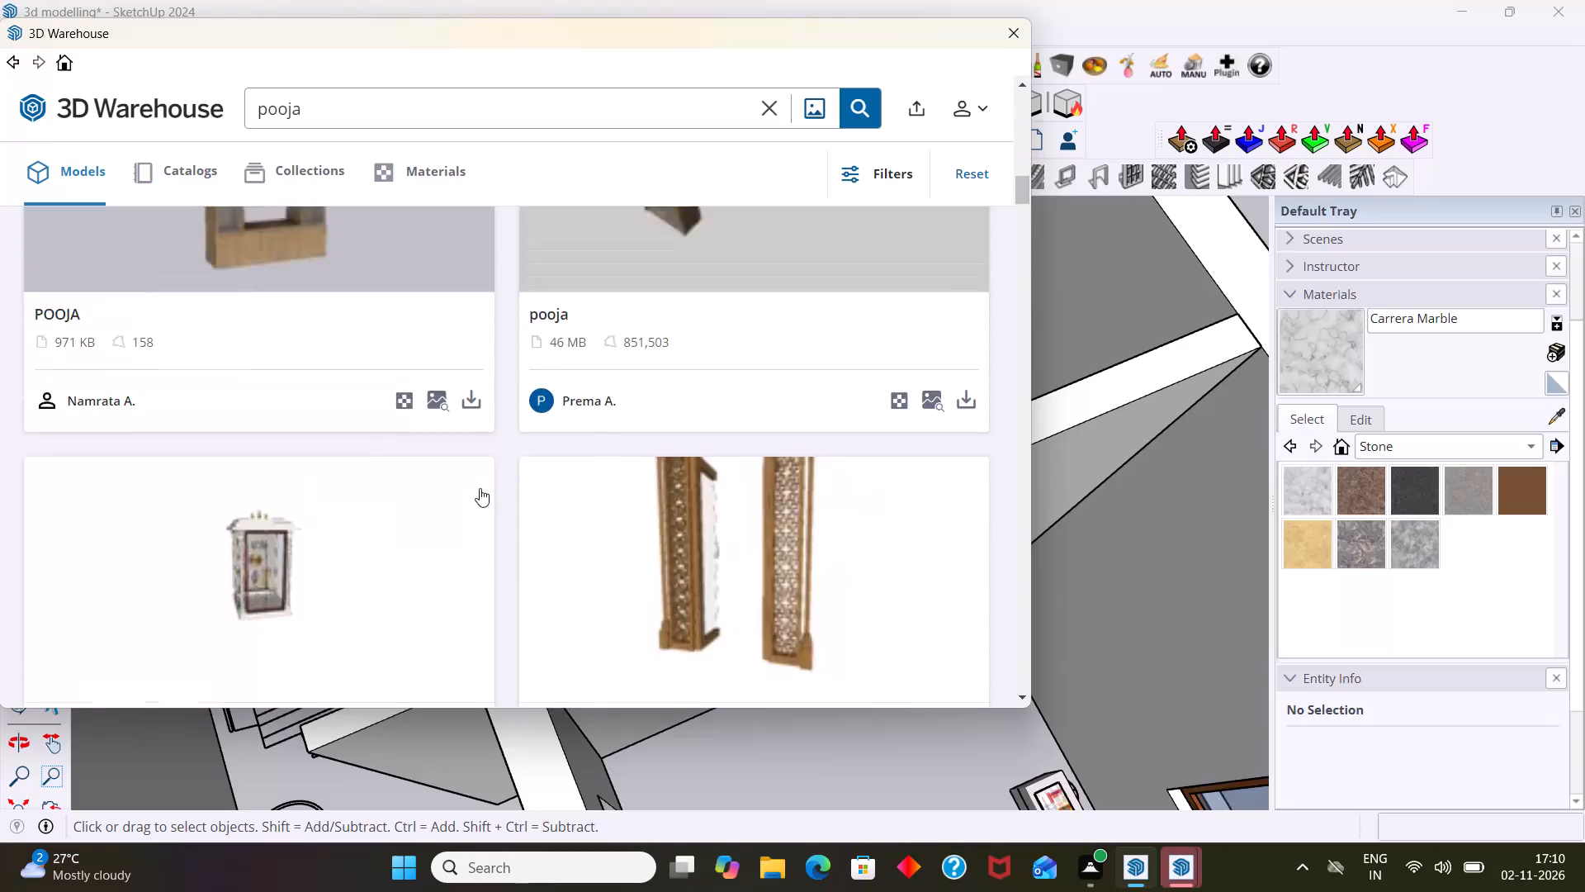
scroll(480, 488, up, 10)
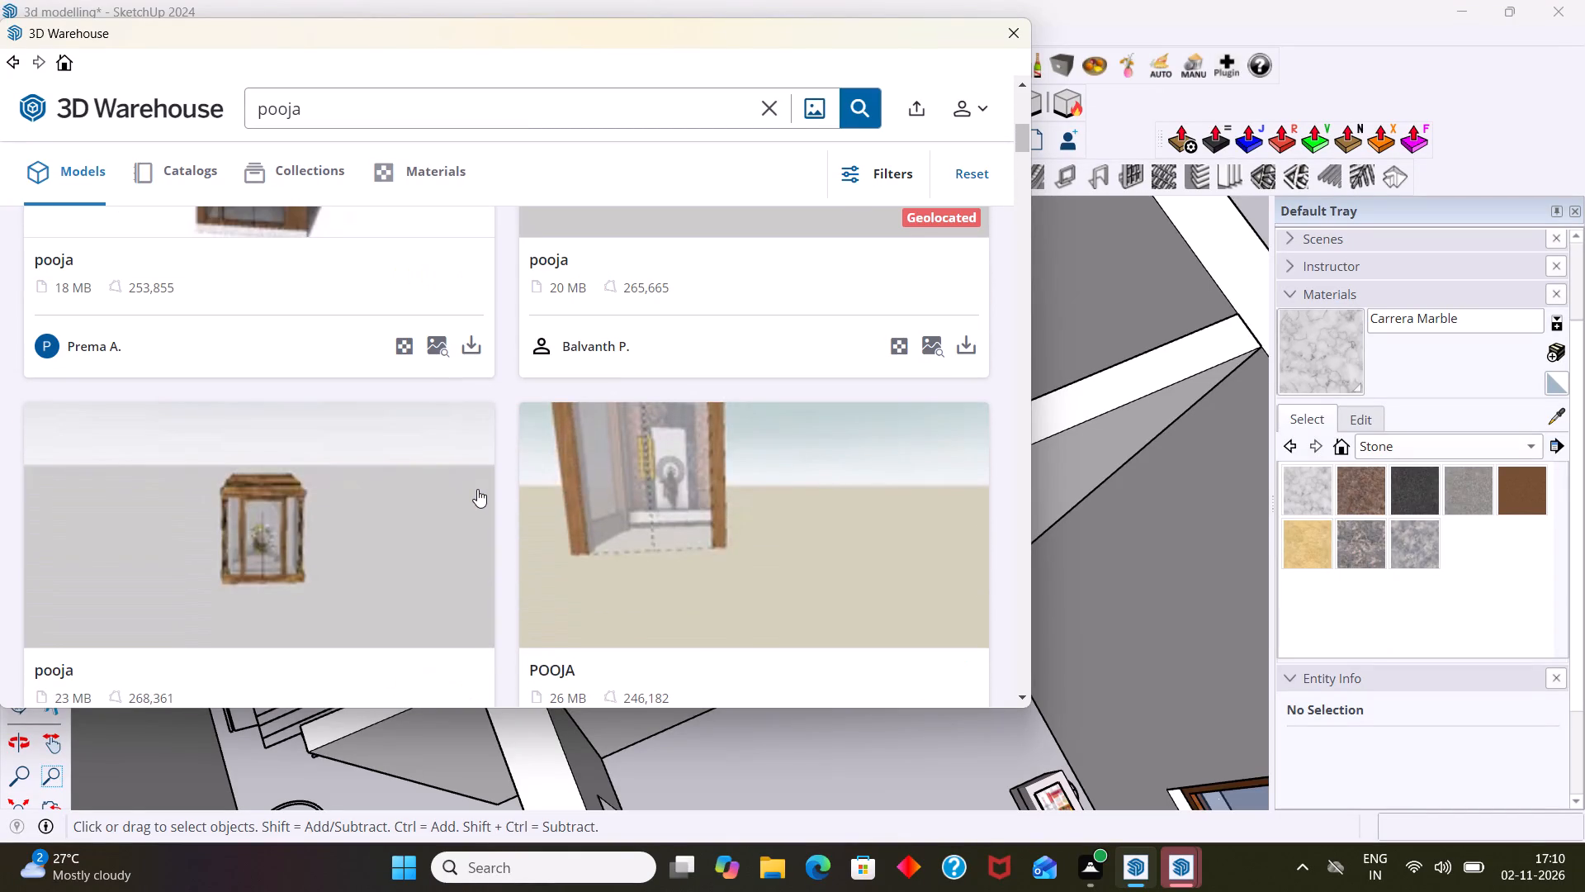
scroll(476, 491, down, 3)
scroll(477, 496, up, 2)
scroll(477, 496, down, 3)
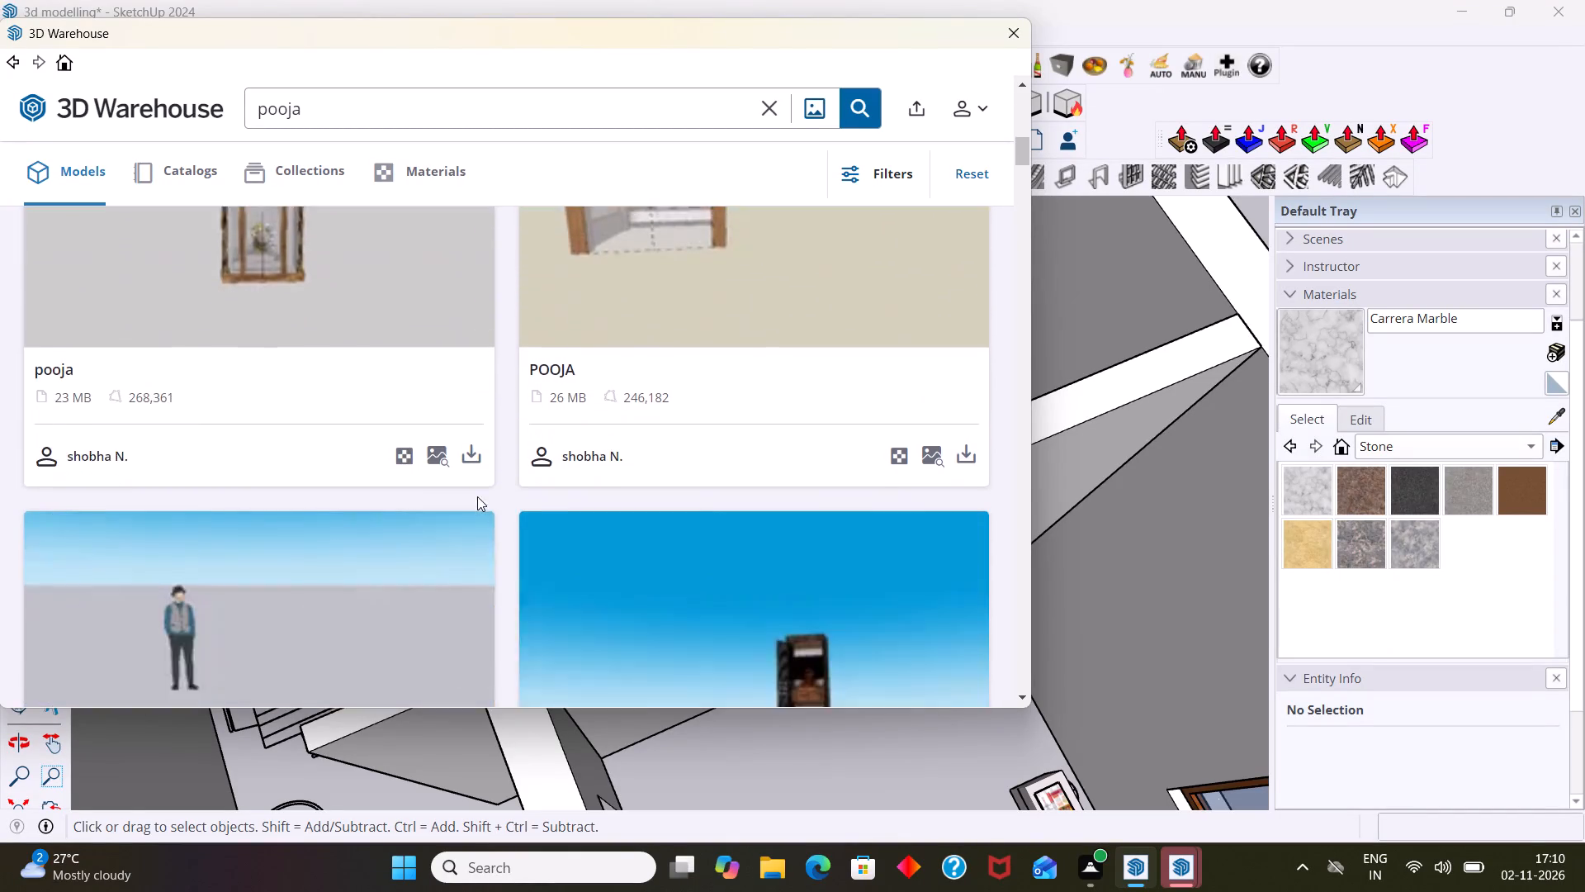
scroll(478, 496, down, 14)
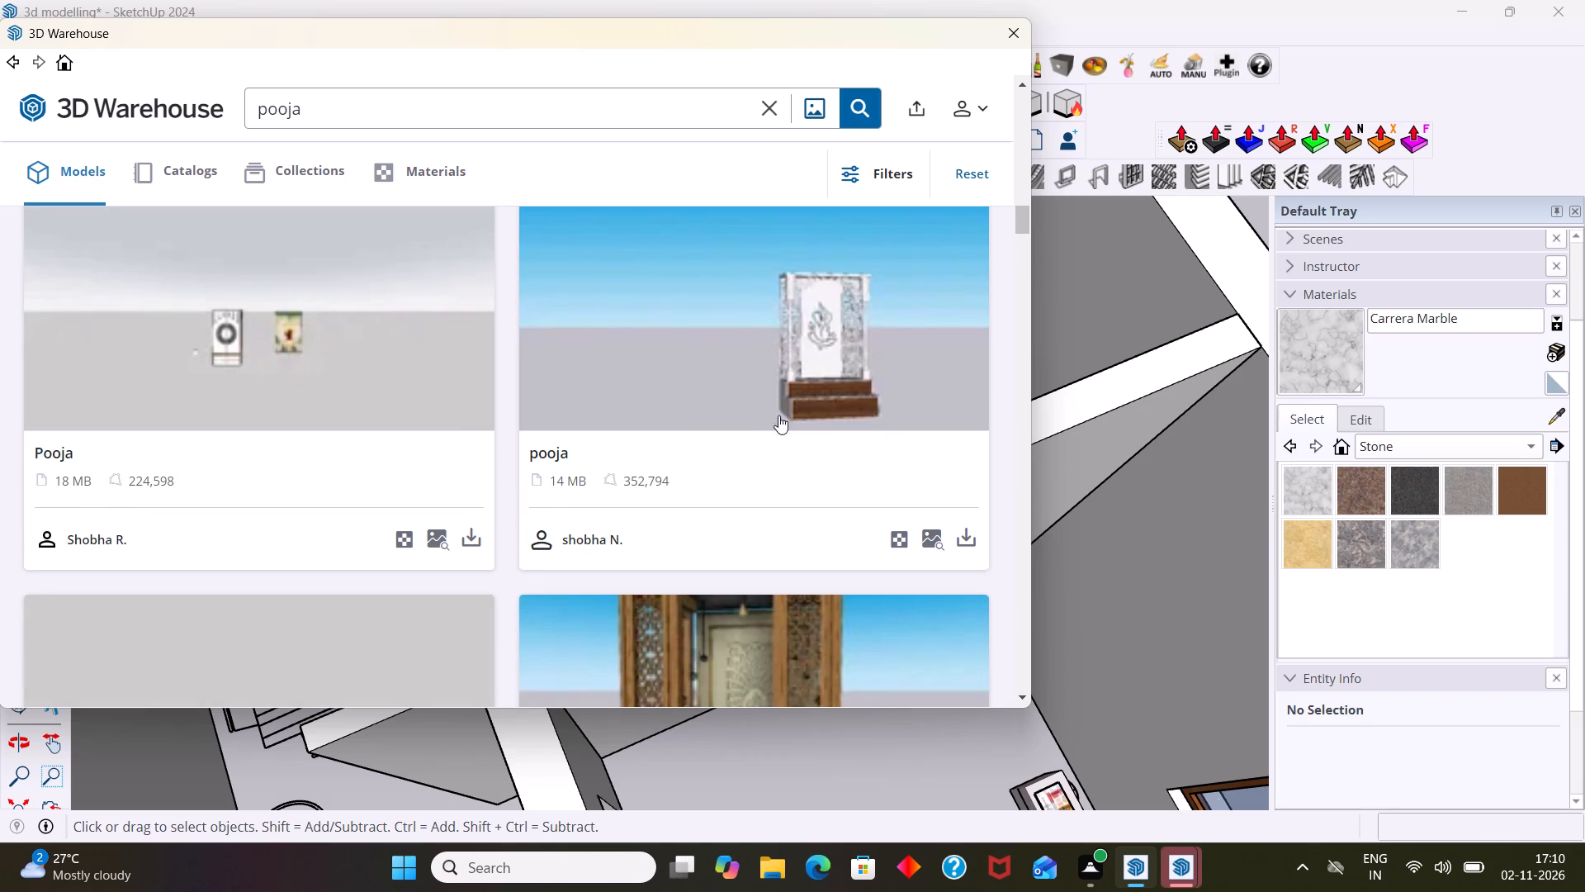
scroll(801, 412, down, 4)
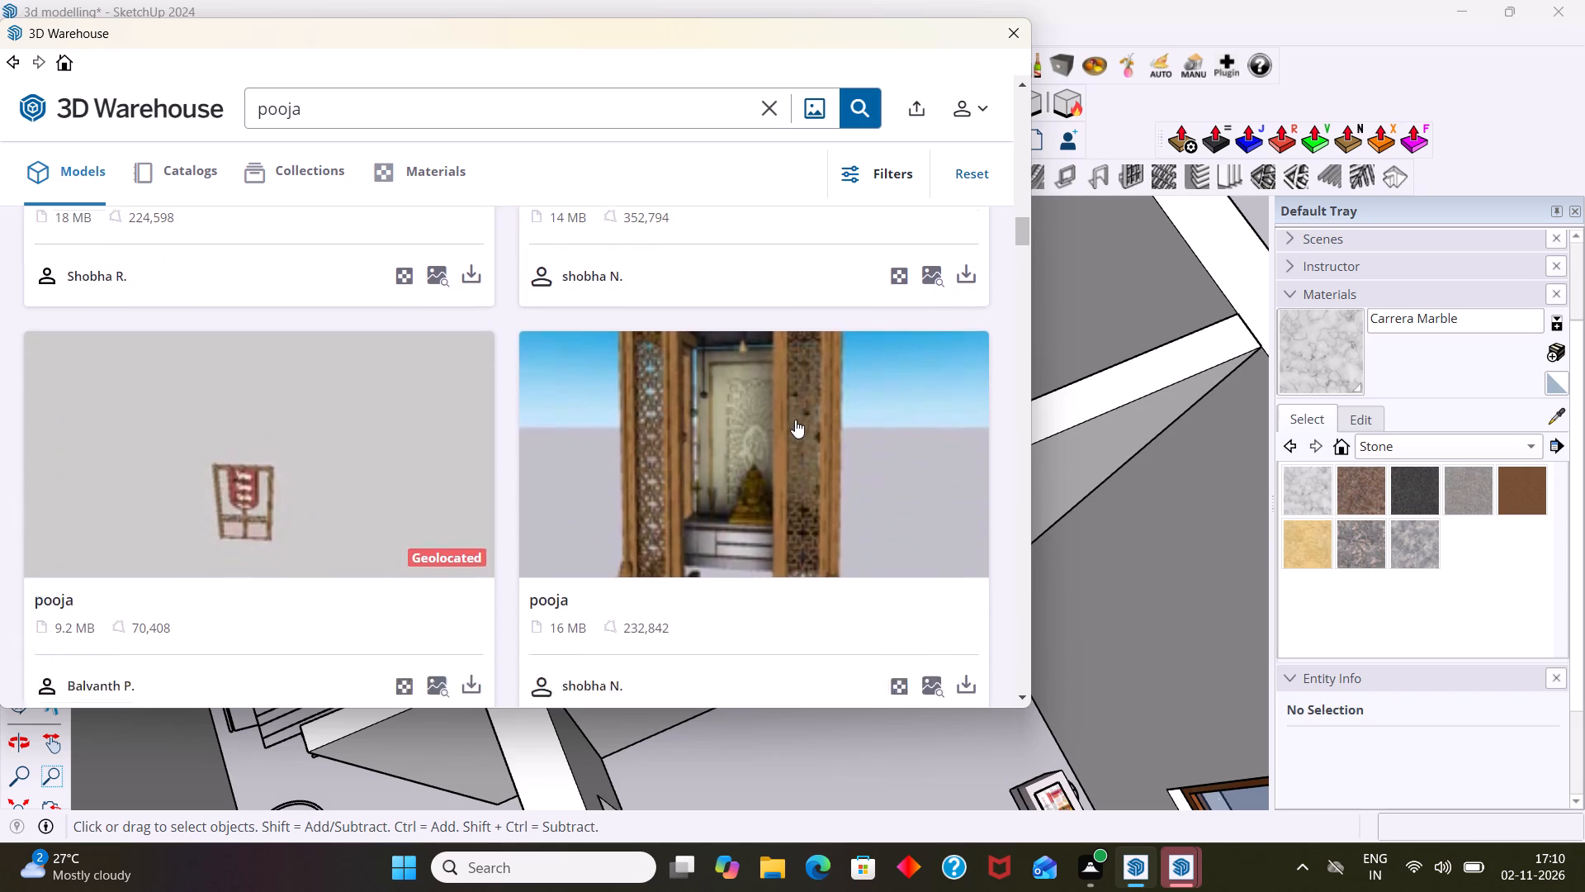
scroll(794, 420, down, 2)
scroll(791, 421, up, 2)
scroll(790, 422, down, 4)
scroll(786, 429, up, 8)
scroll(786, 429, down, 3)
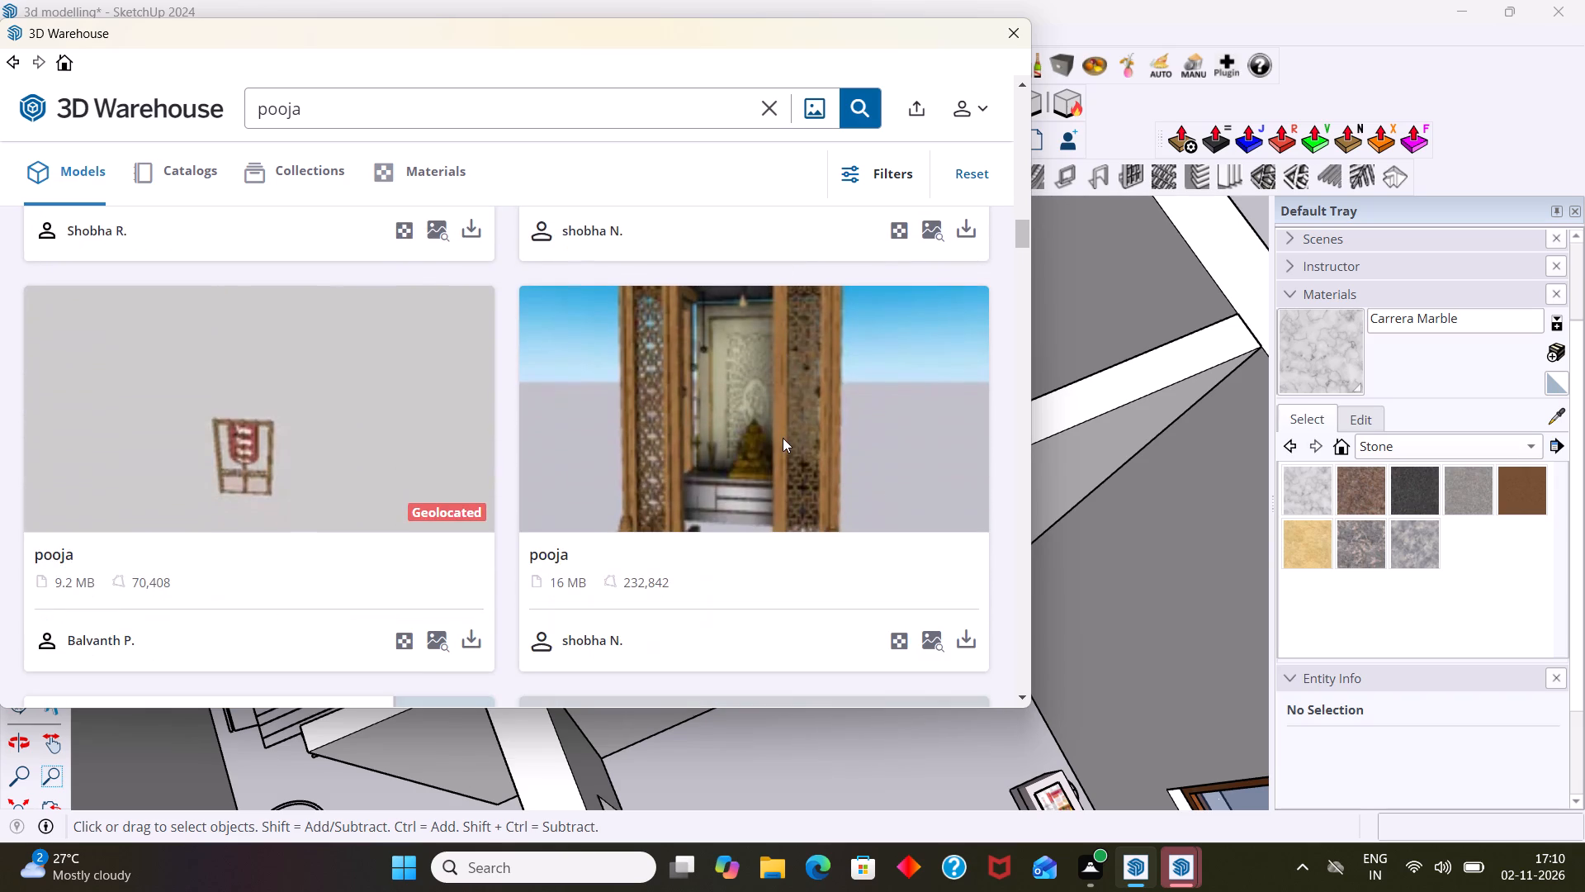
scroll(783, 439, down, 7)
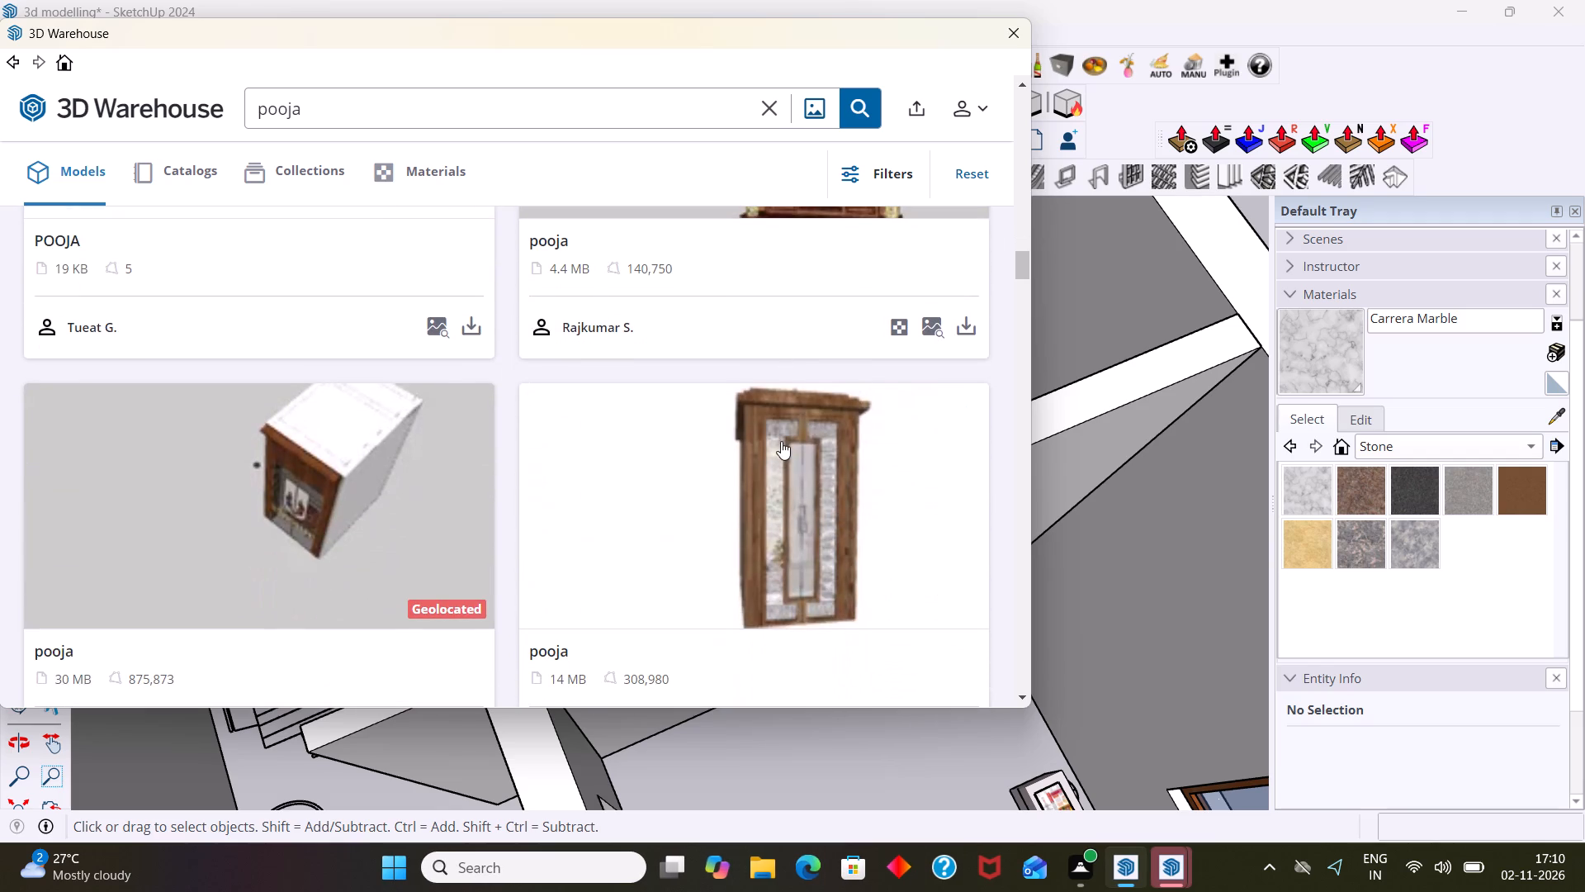
scroll(783, 454, down, 5)
scroll(784, 459, up, 2)
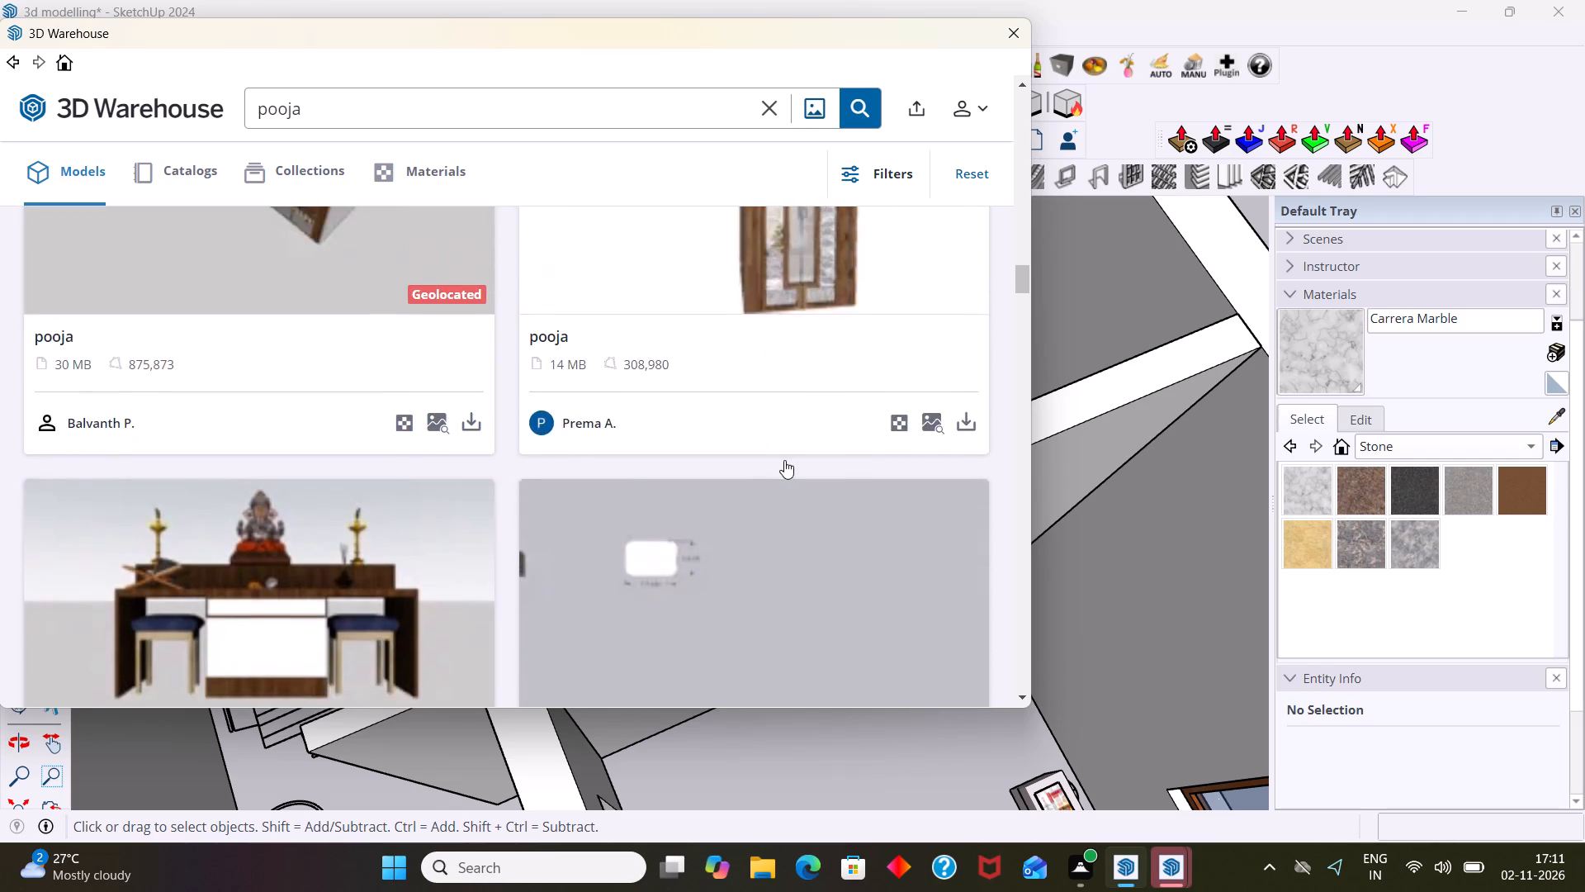
scroll(784, 460, down, 6)
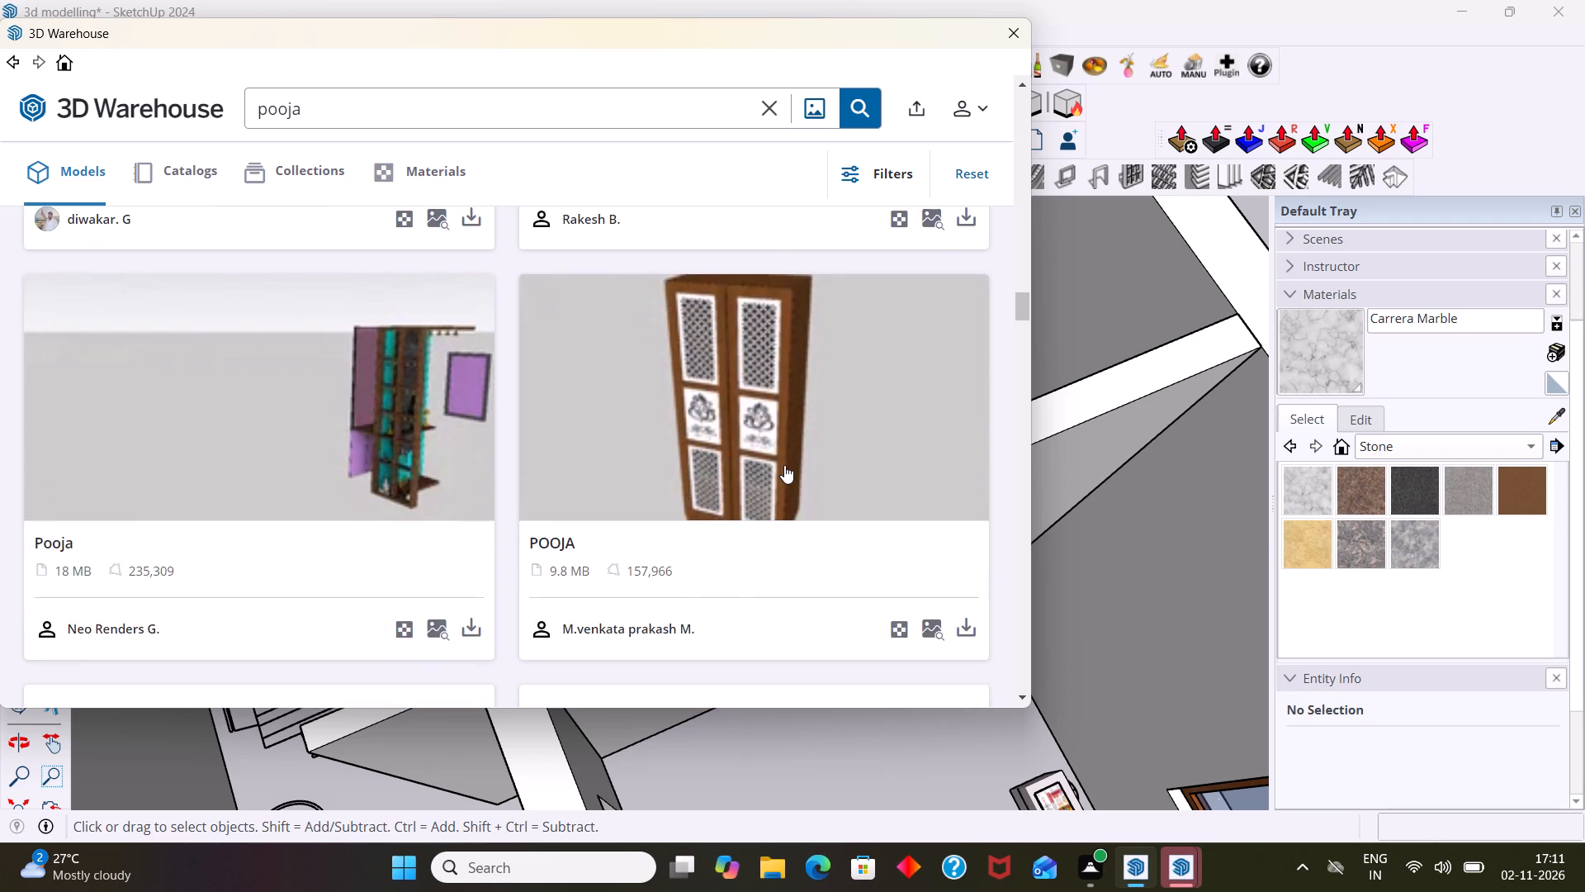
scroll(784, 465, up, 13)
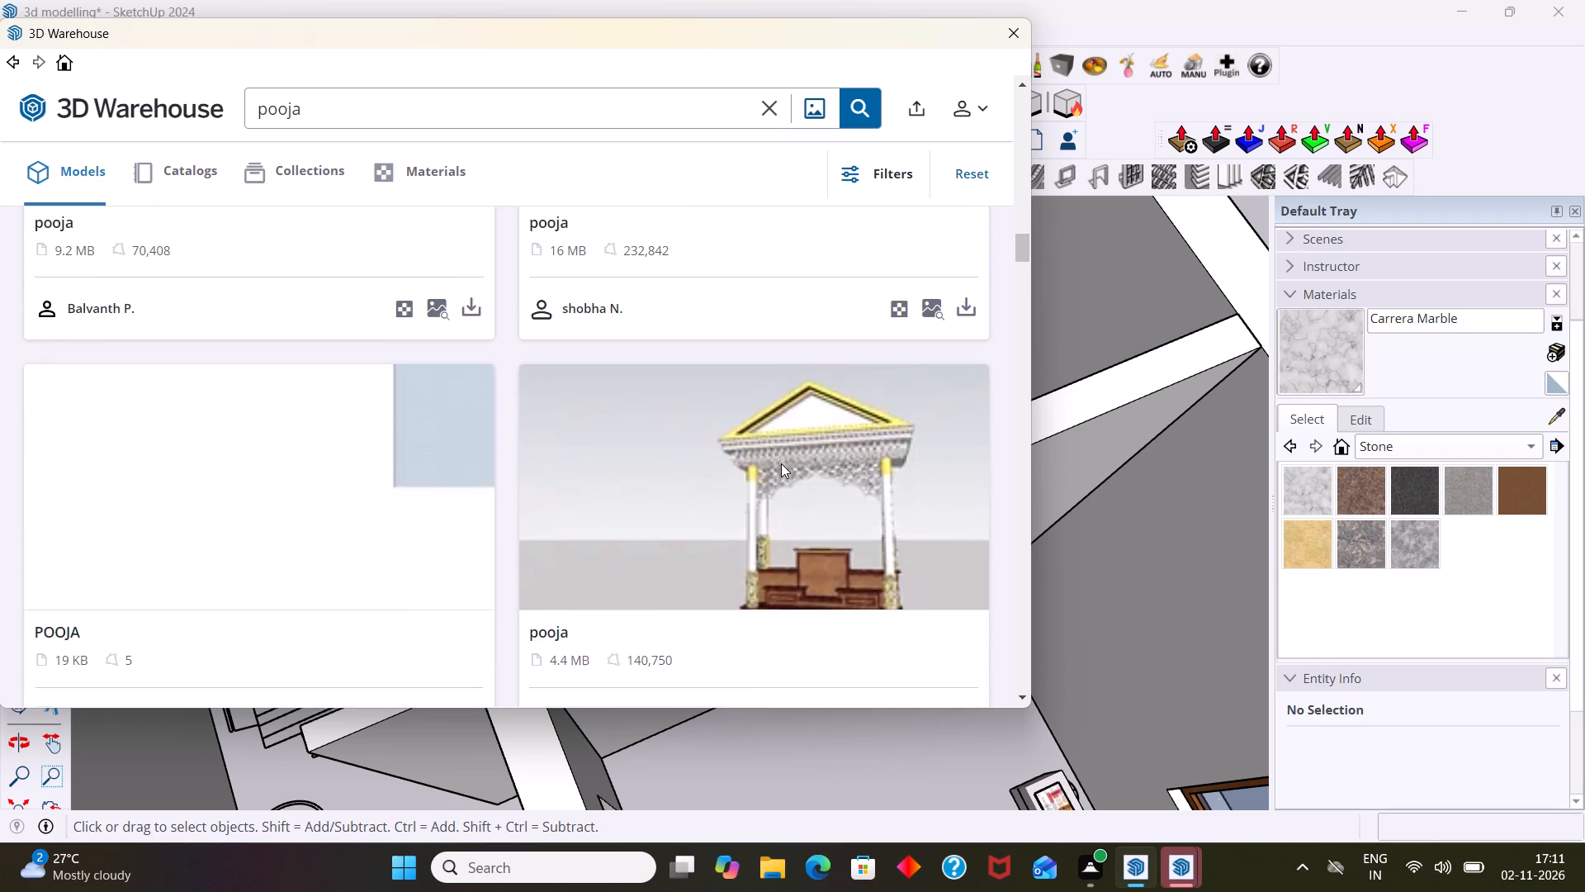
scroll(781, 463, up, 8)
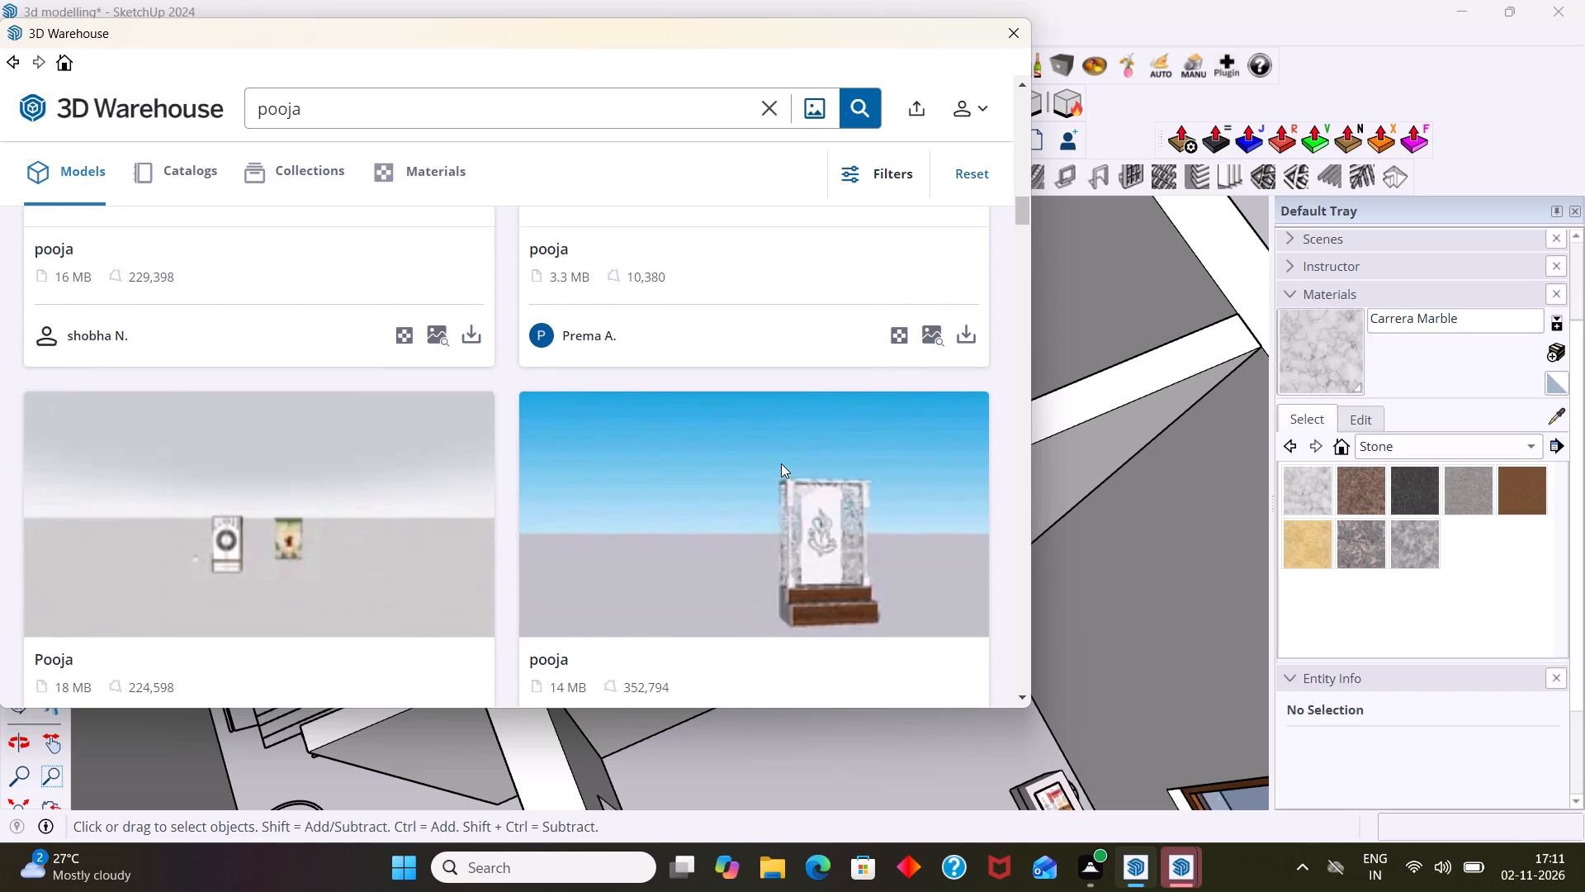
scroll(782, 463, up, 4)
scroll(783, 465, down, 7)
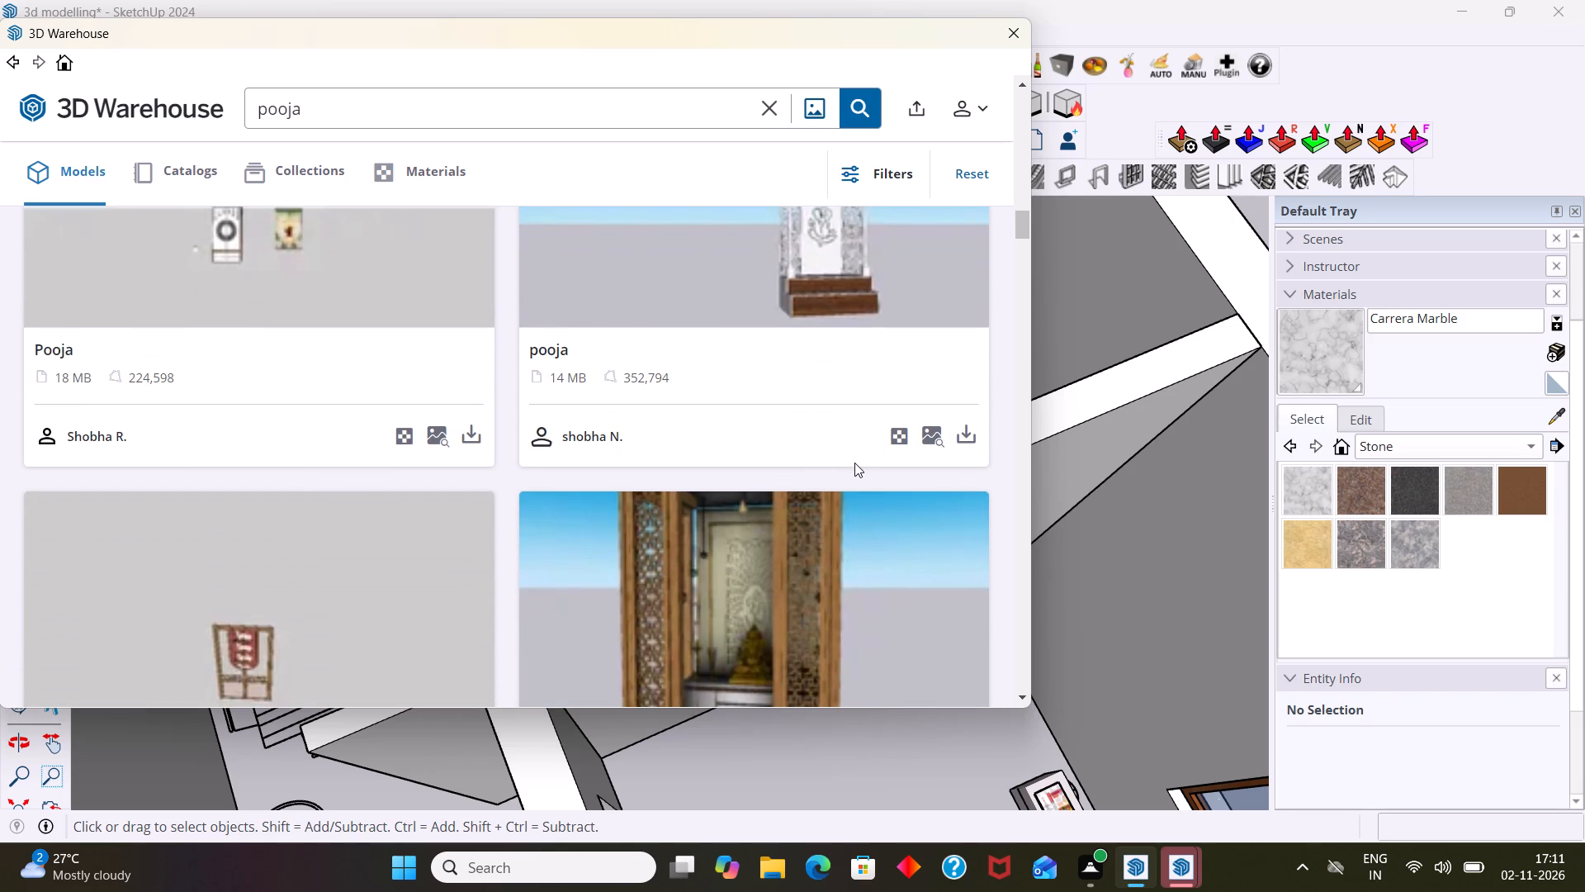
scroll(751, 355, up, 2)
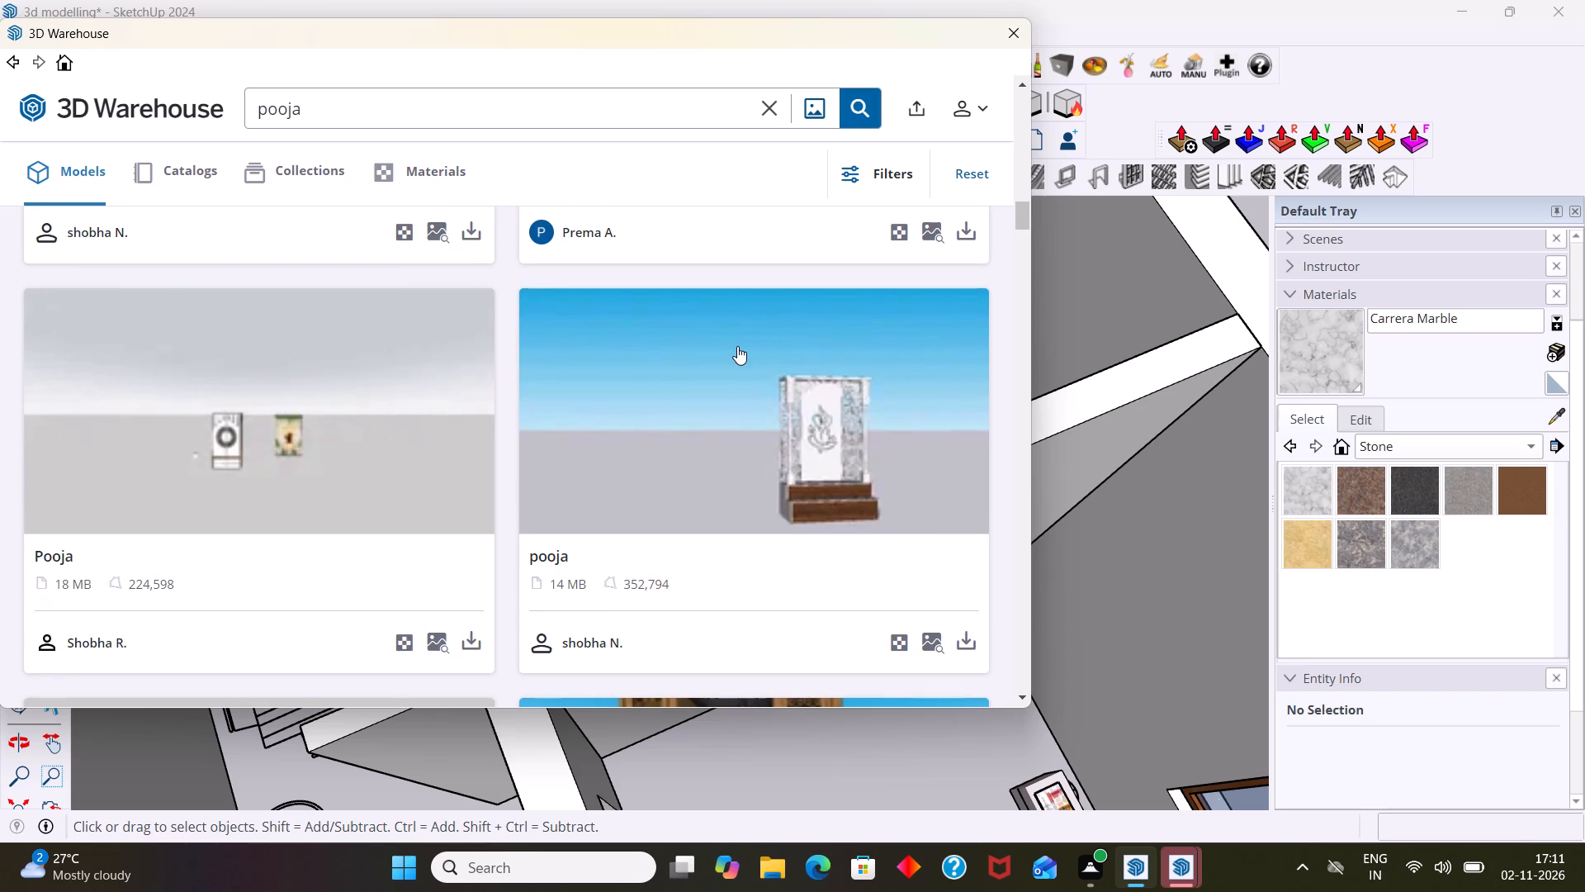
scroll(731, 359, down, 1)
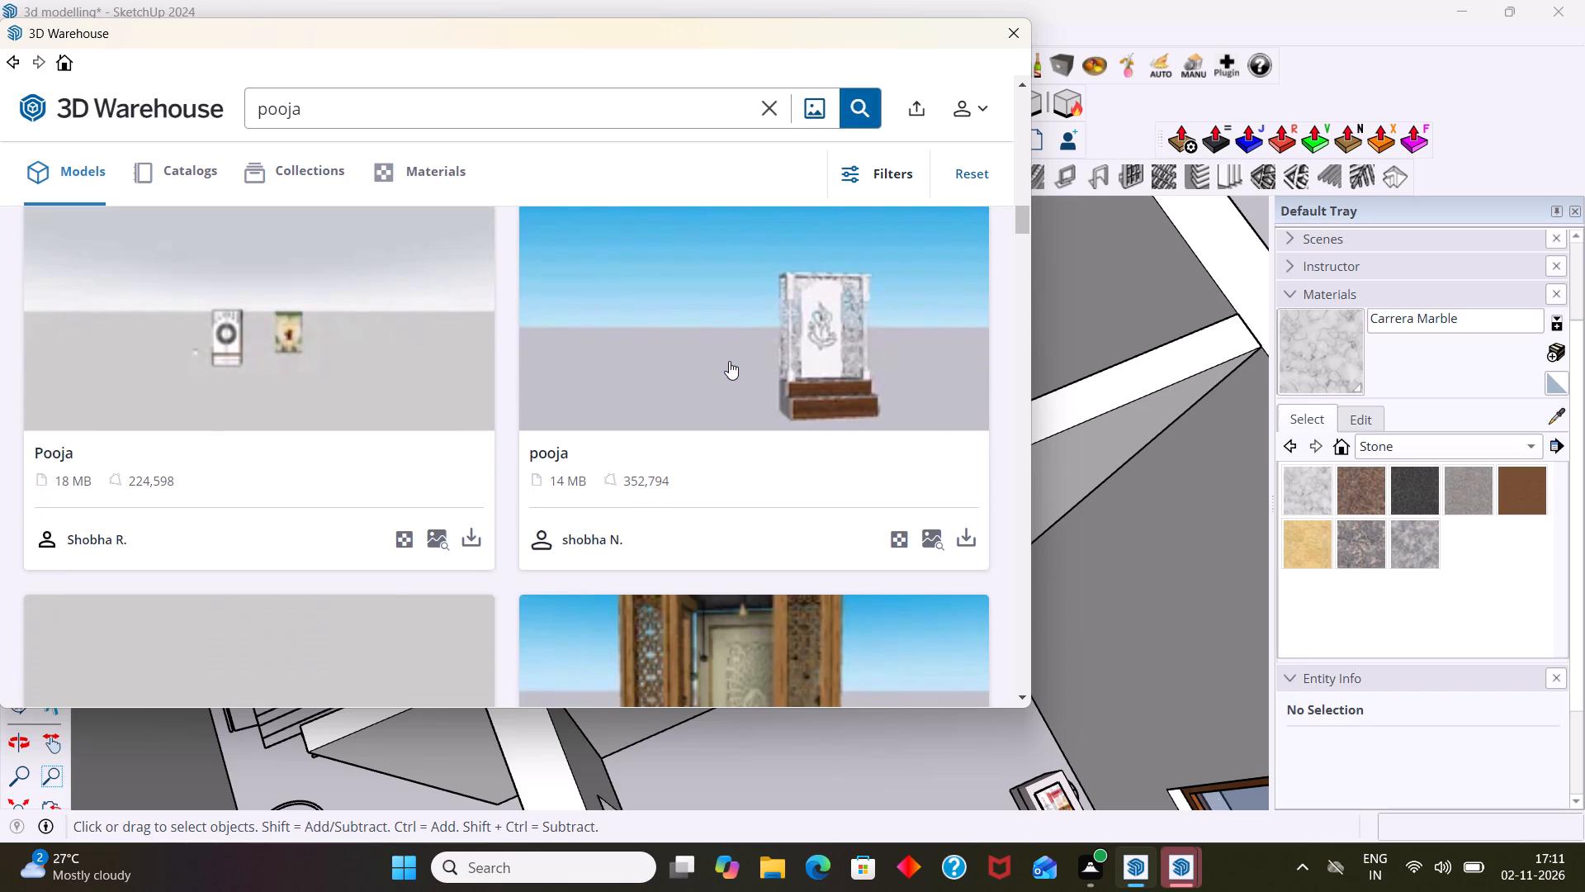
Load the carved white pooja unit with the brown stepped base from 3D Warehouse and place it outside the house, beside the kitchen.
click(967, 538)
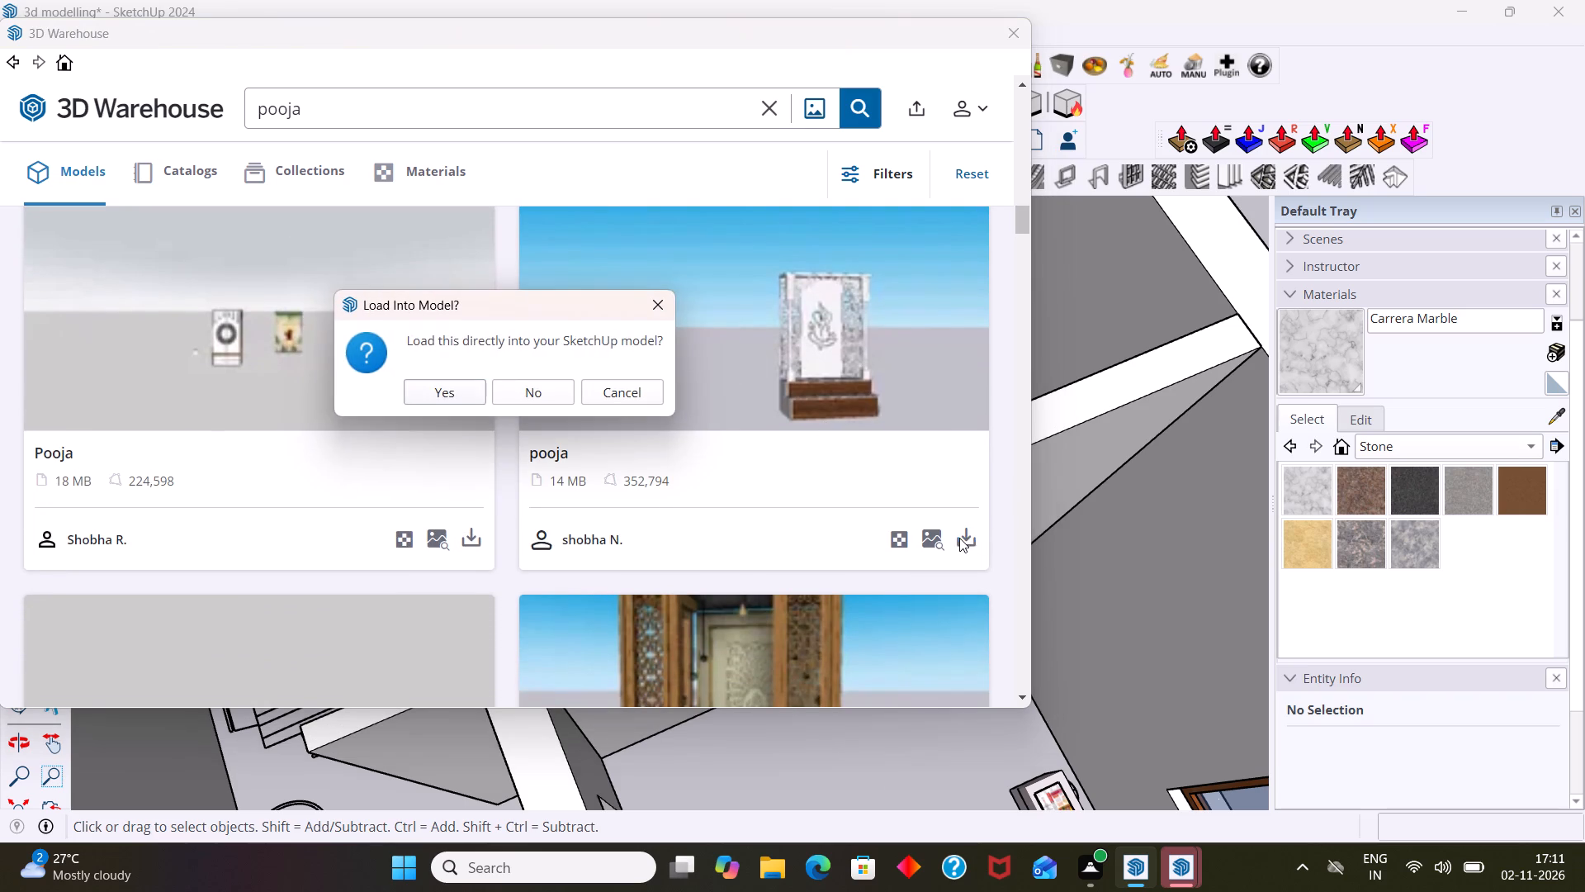
click(463, 396)
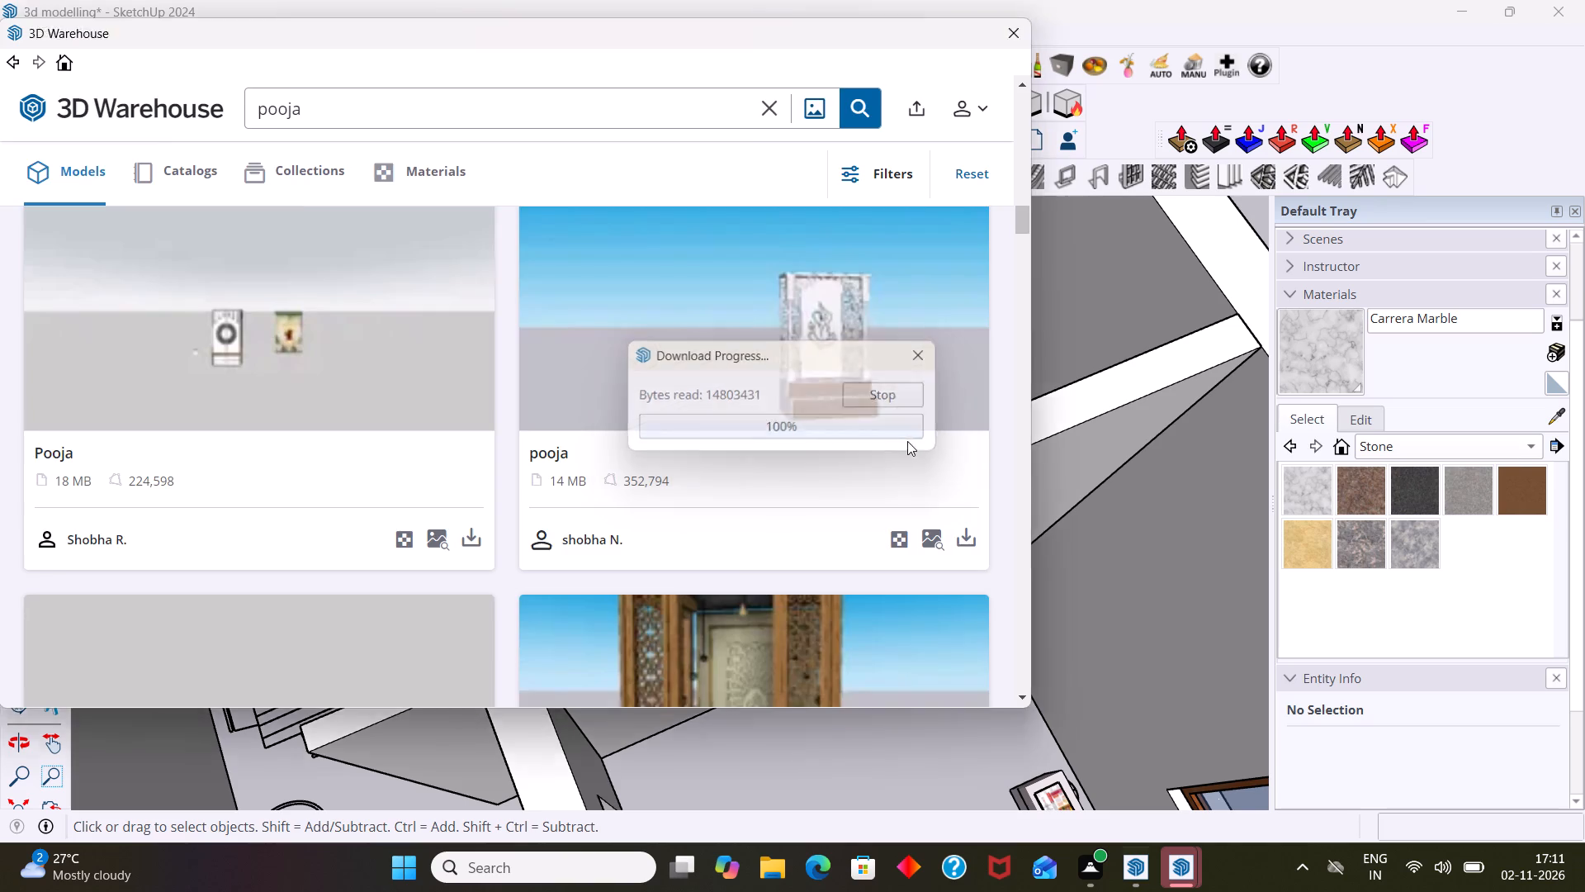
scroll(945, 453, down, 5)
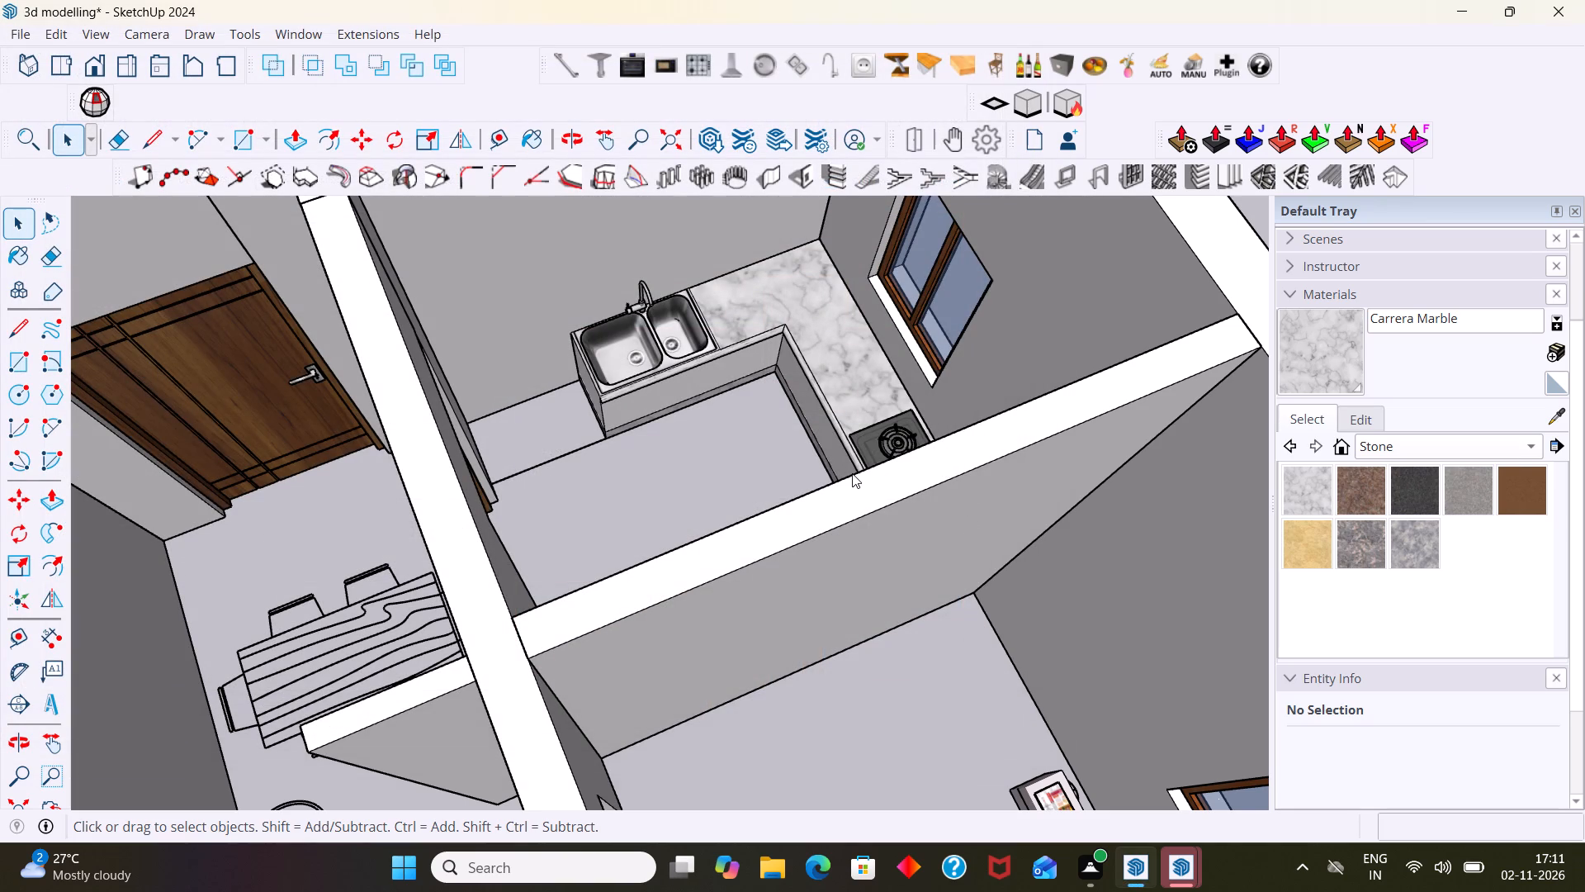
scroll(863, 467, down, 3)
scroll(864, 467, down, 19)
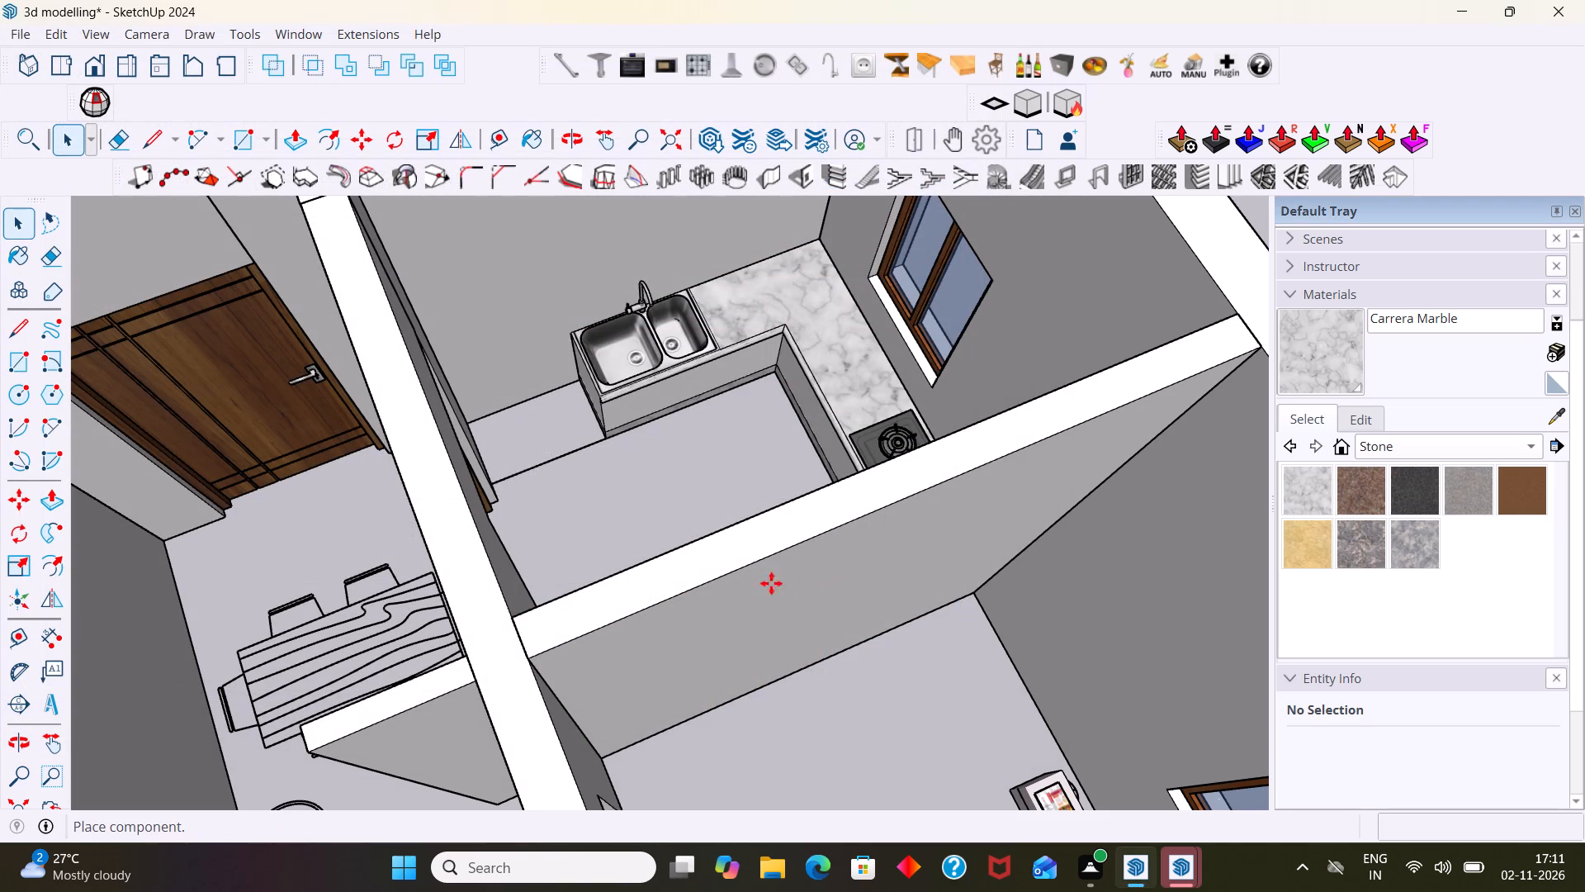
scroll(799, 568, down, 9)
scroll(312, 577, down, 9)
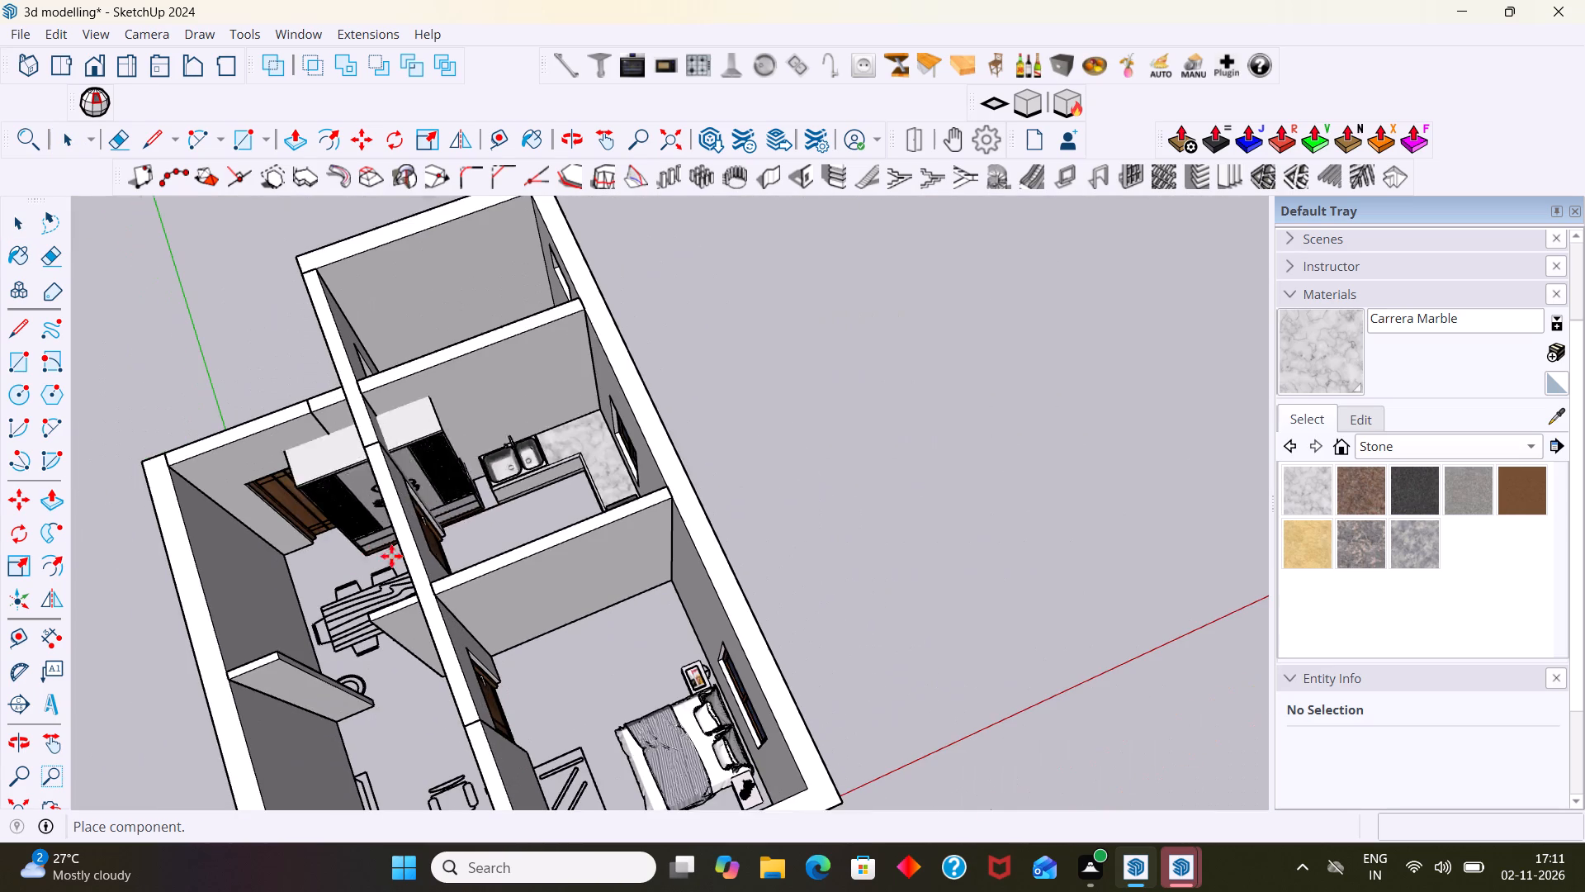
scroll(810, 441, up, 3)
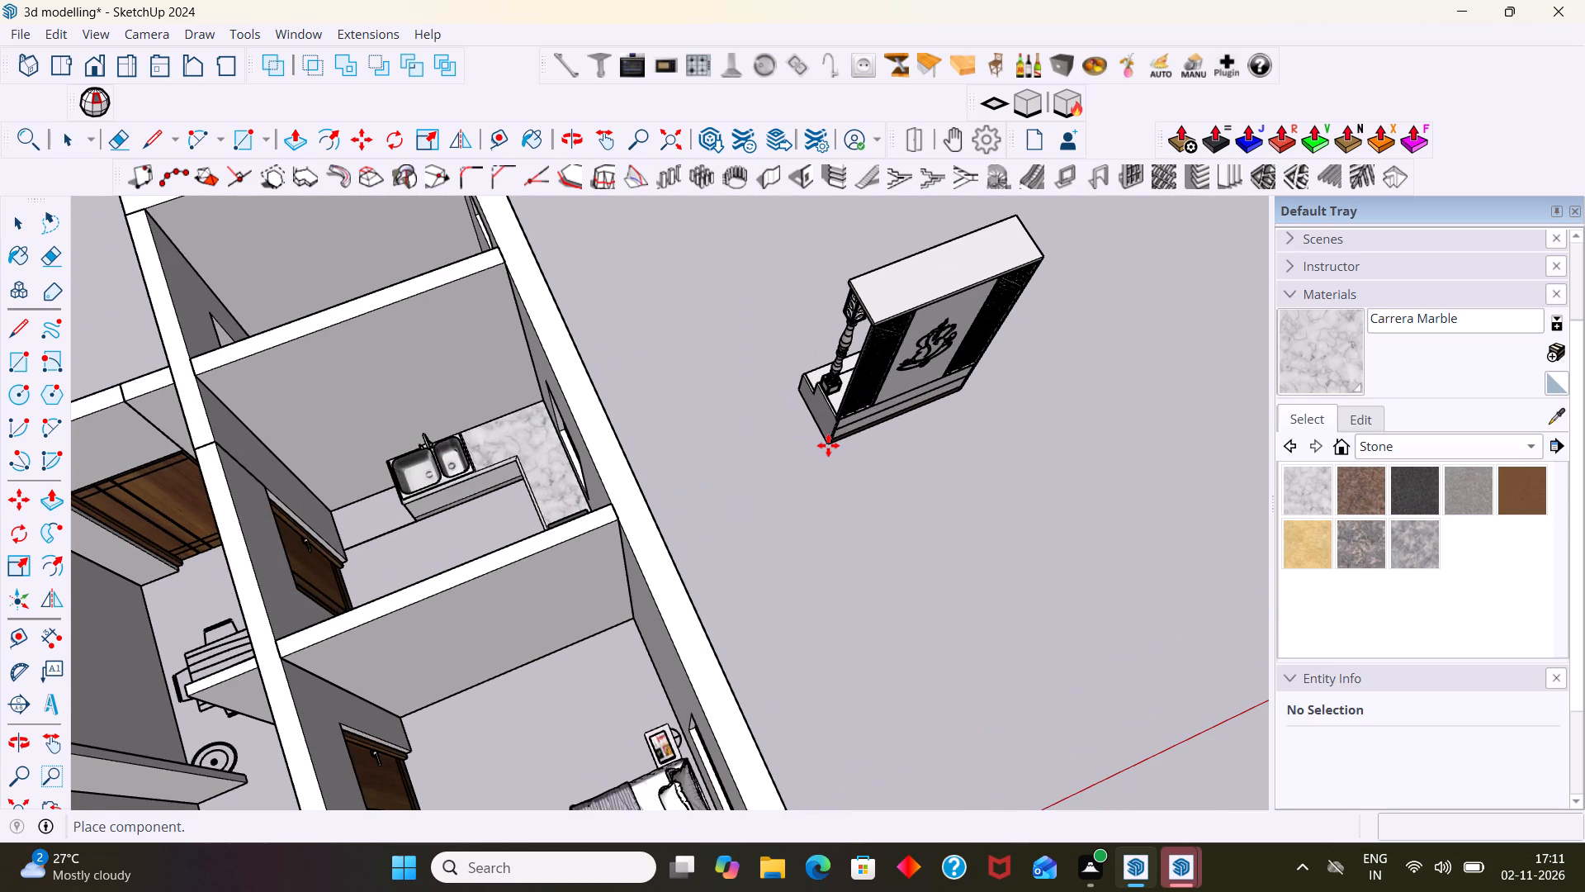
scroll(828, 445, up, 2)
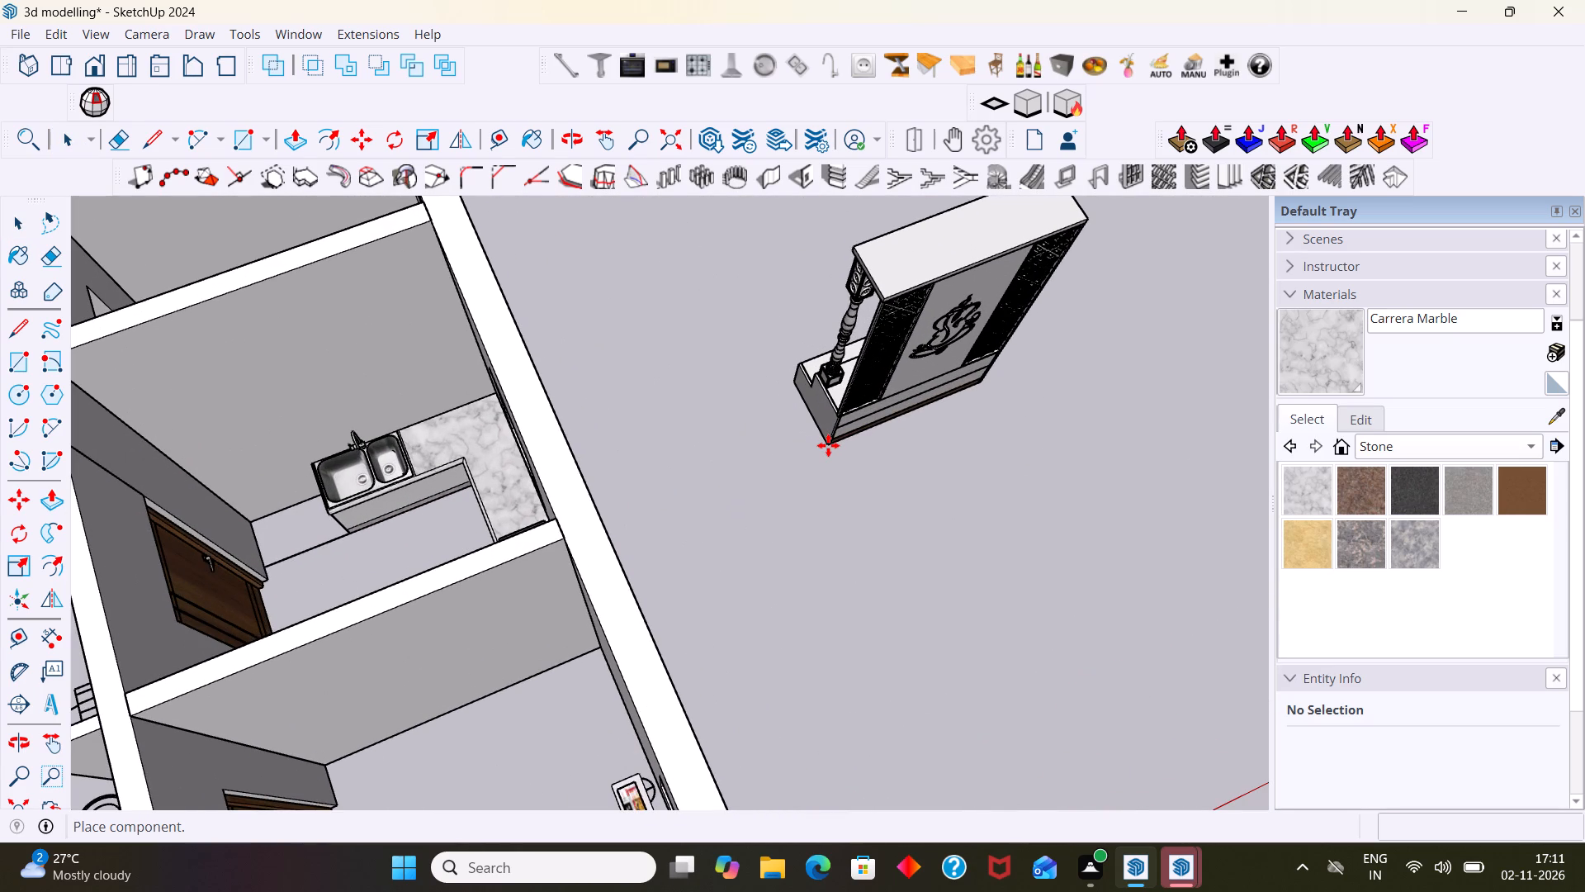
click(828, 445)
key(space)
scroll(918, 454, down, 1)
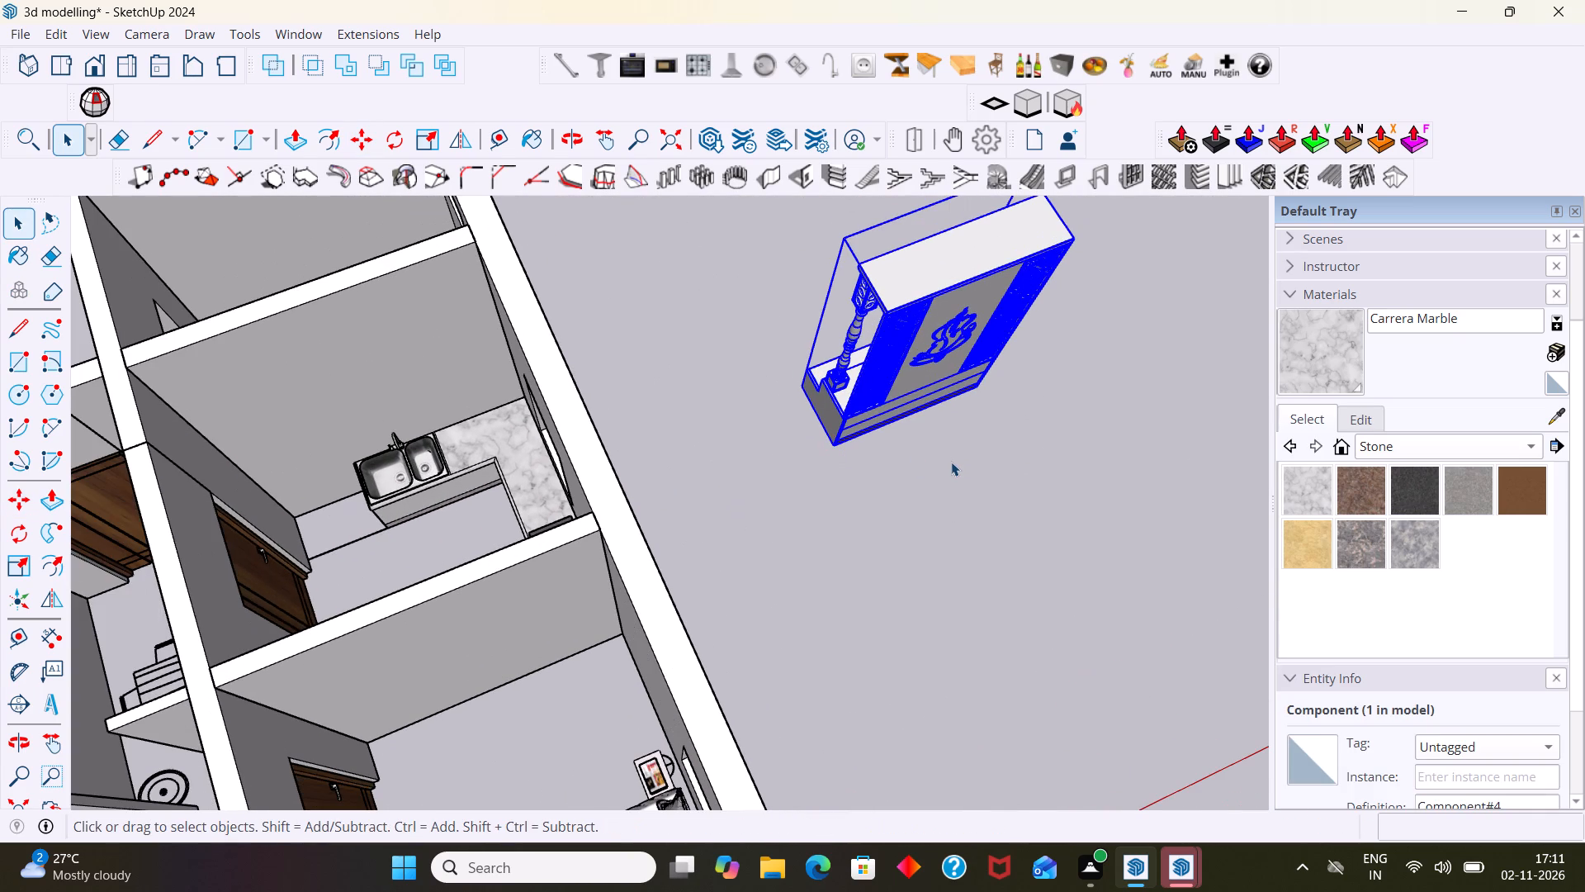
Rotate the pooja unit 180 degrees in the horizontal plane about its bottom corner.
key(q)
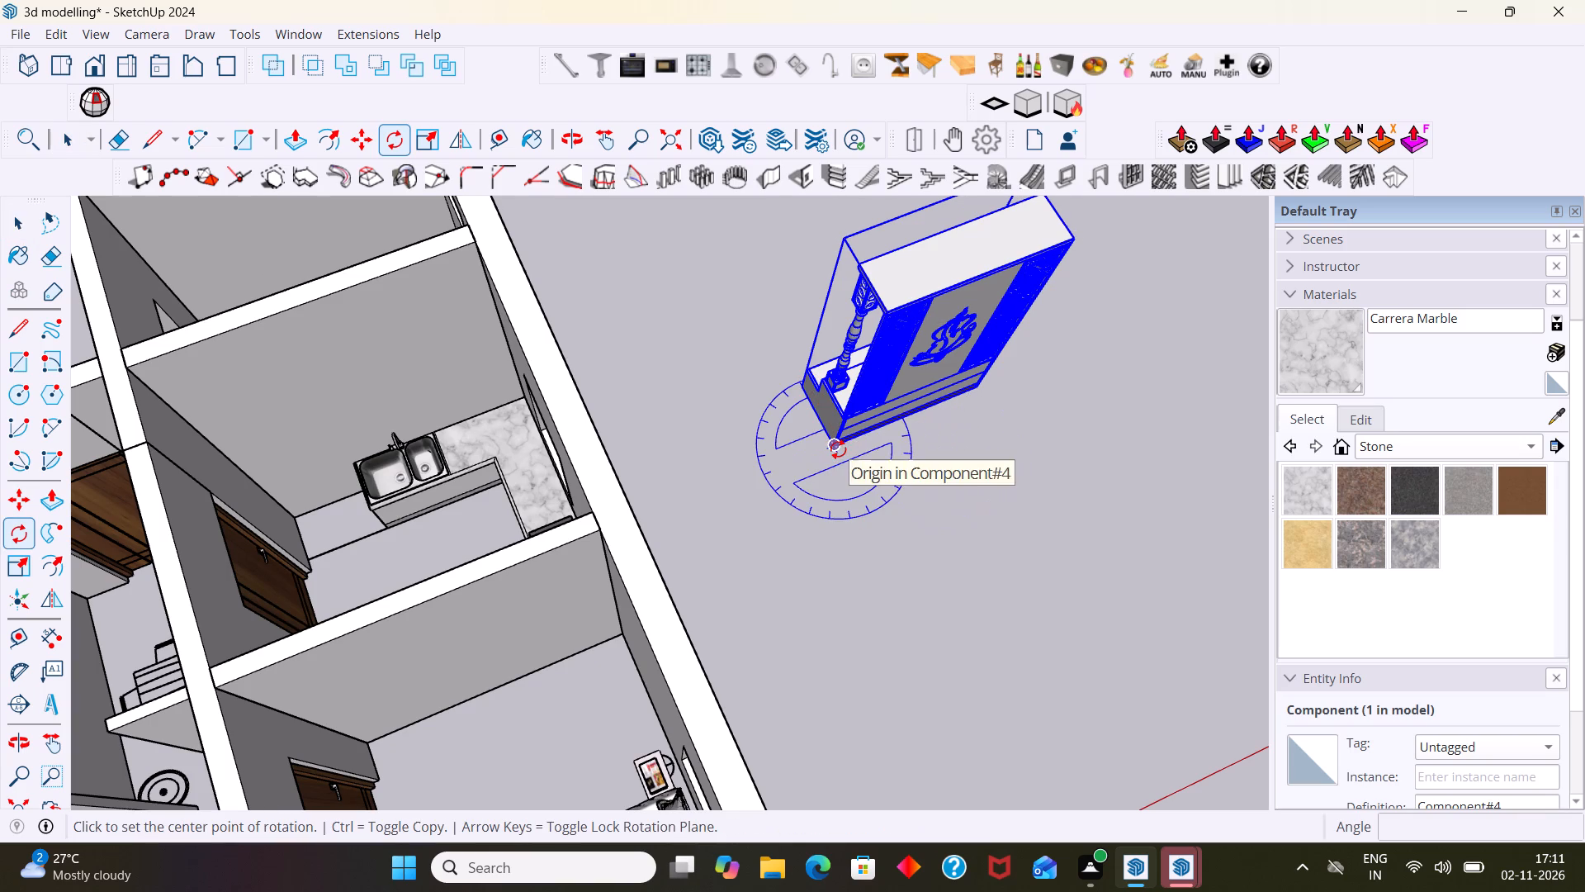
click(838, 449)
click(981, 388)
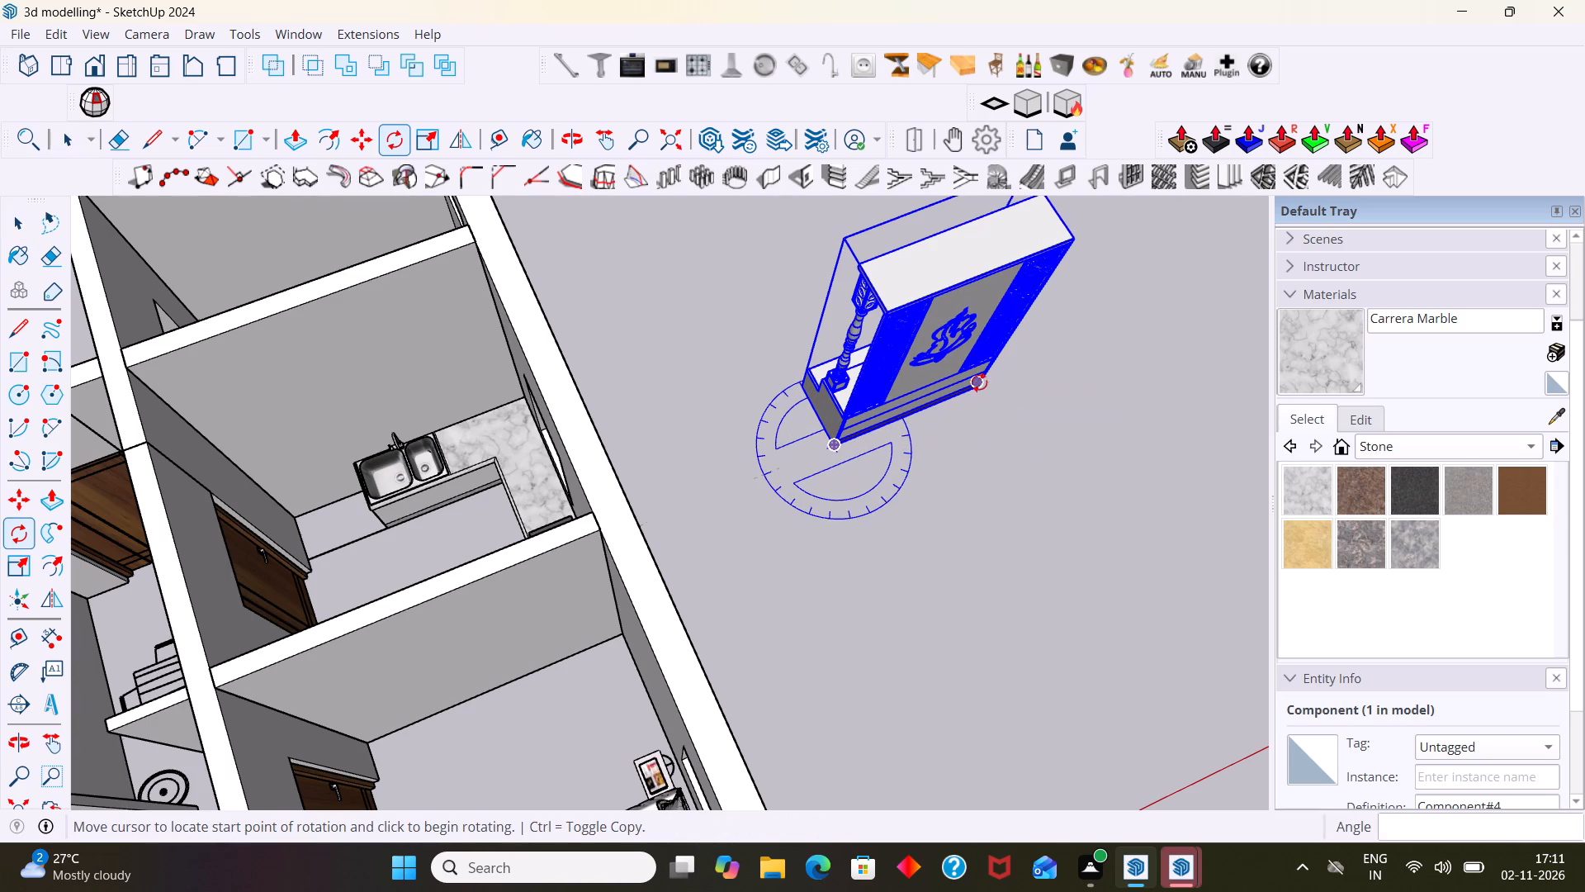
scroll(655, 288, down, 3)
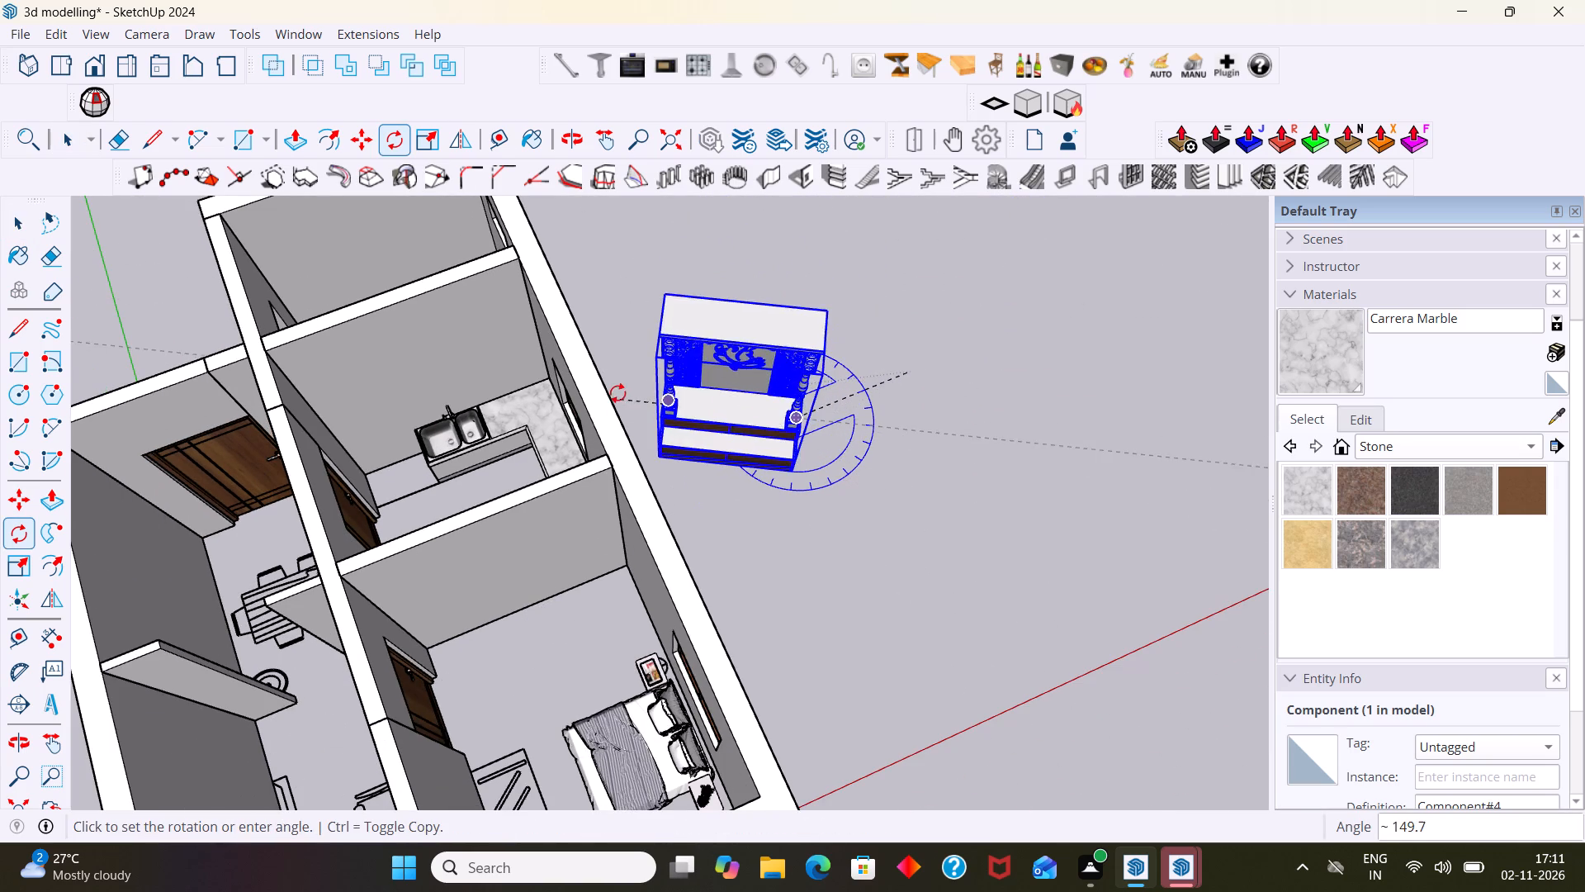
key(9)
key(0)
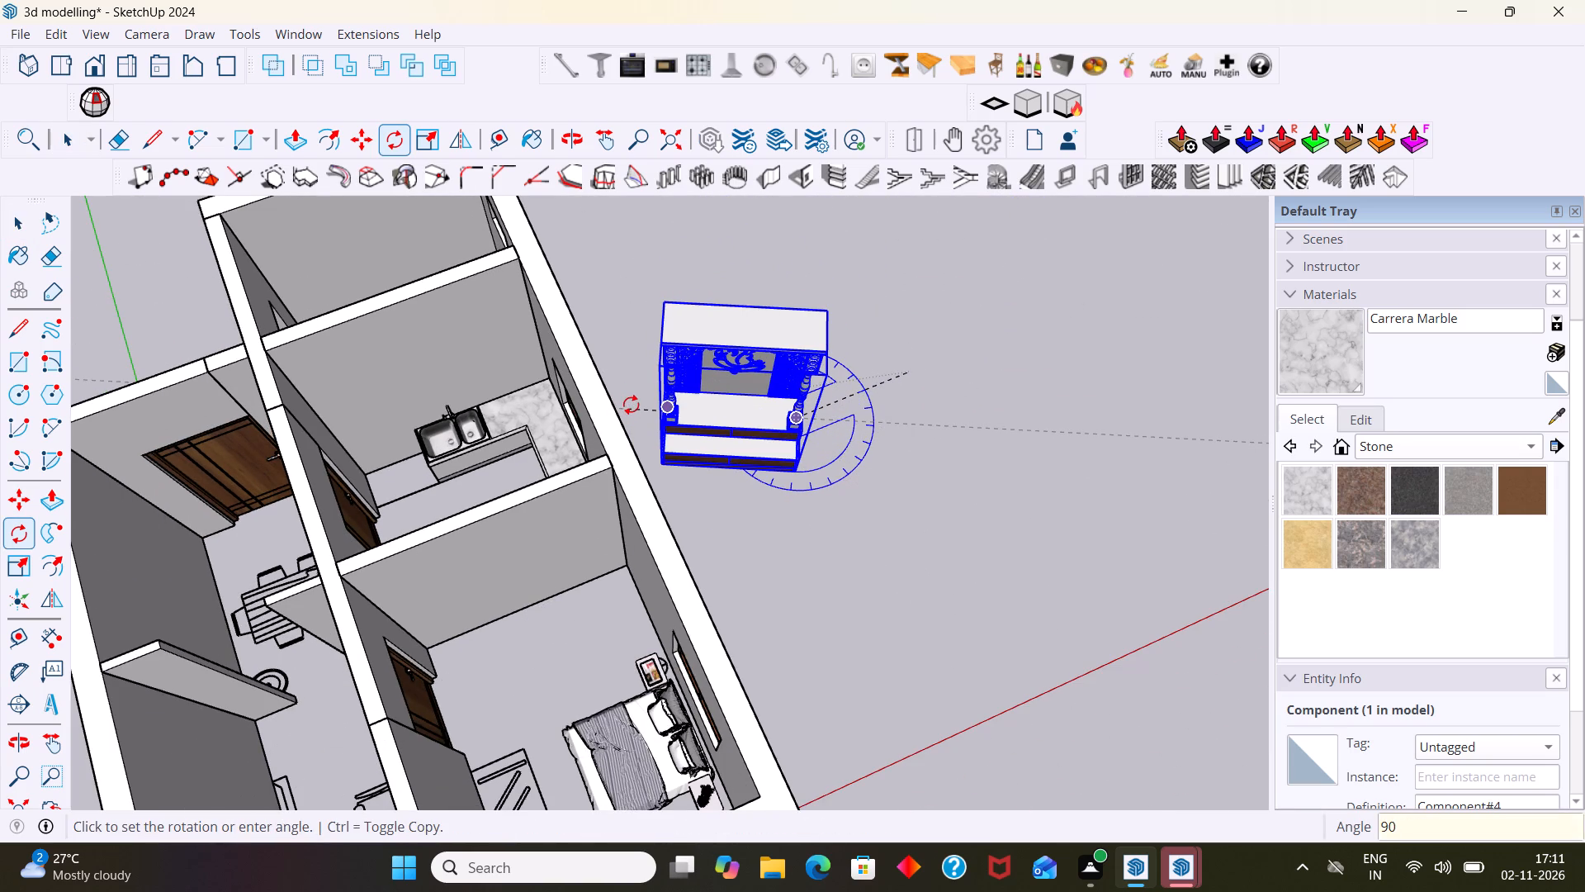
key(Return)
key(1)
key(8)
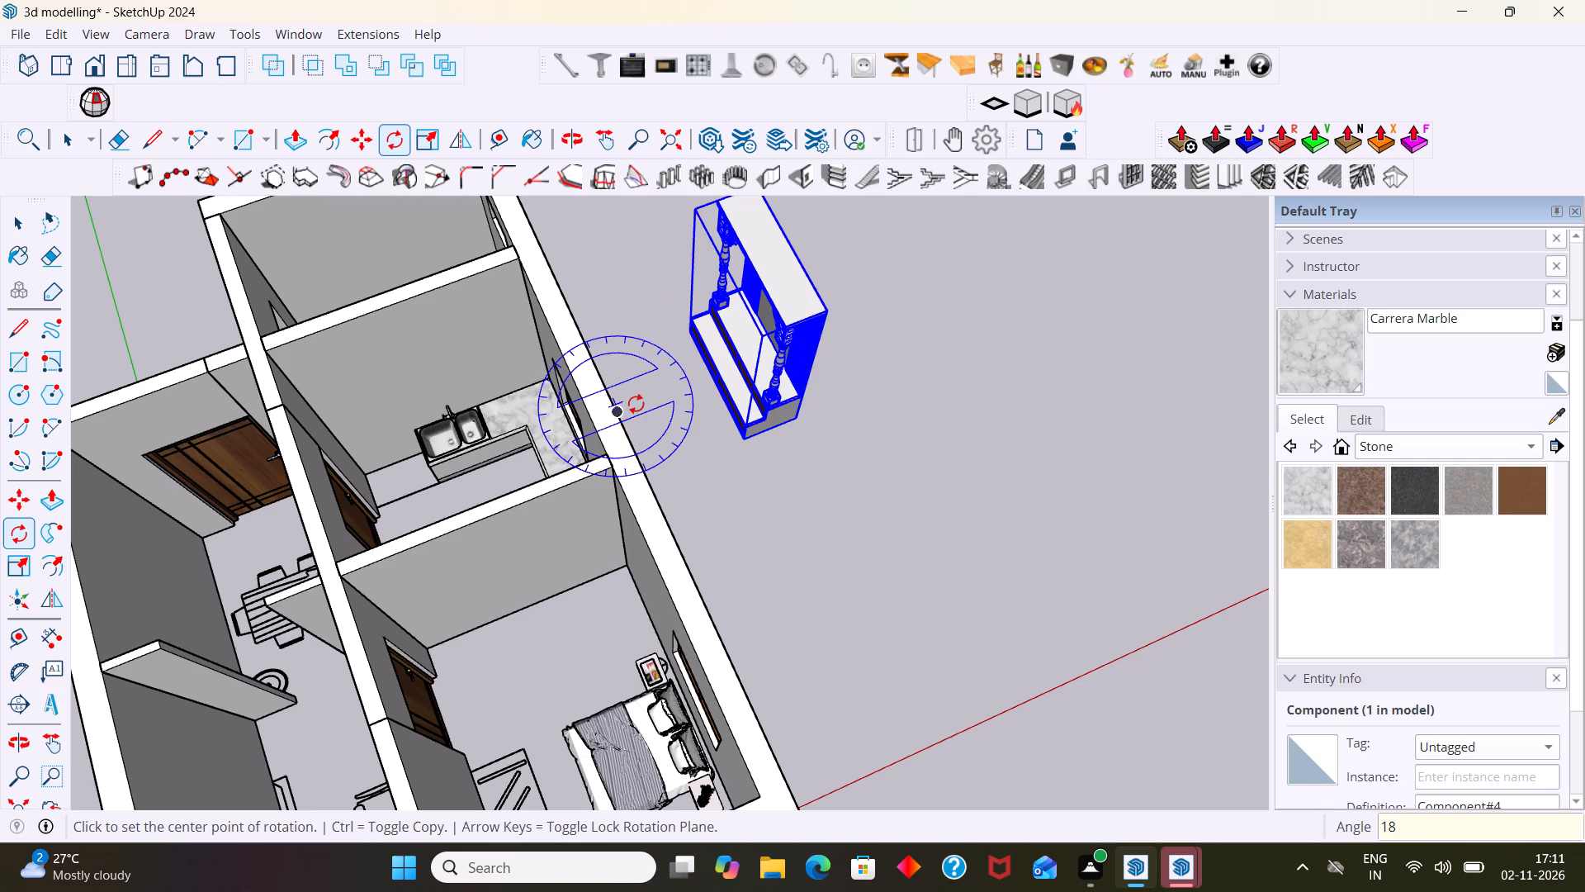
key(0)
key(Return)
key(space)
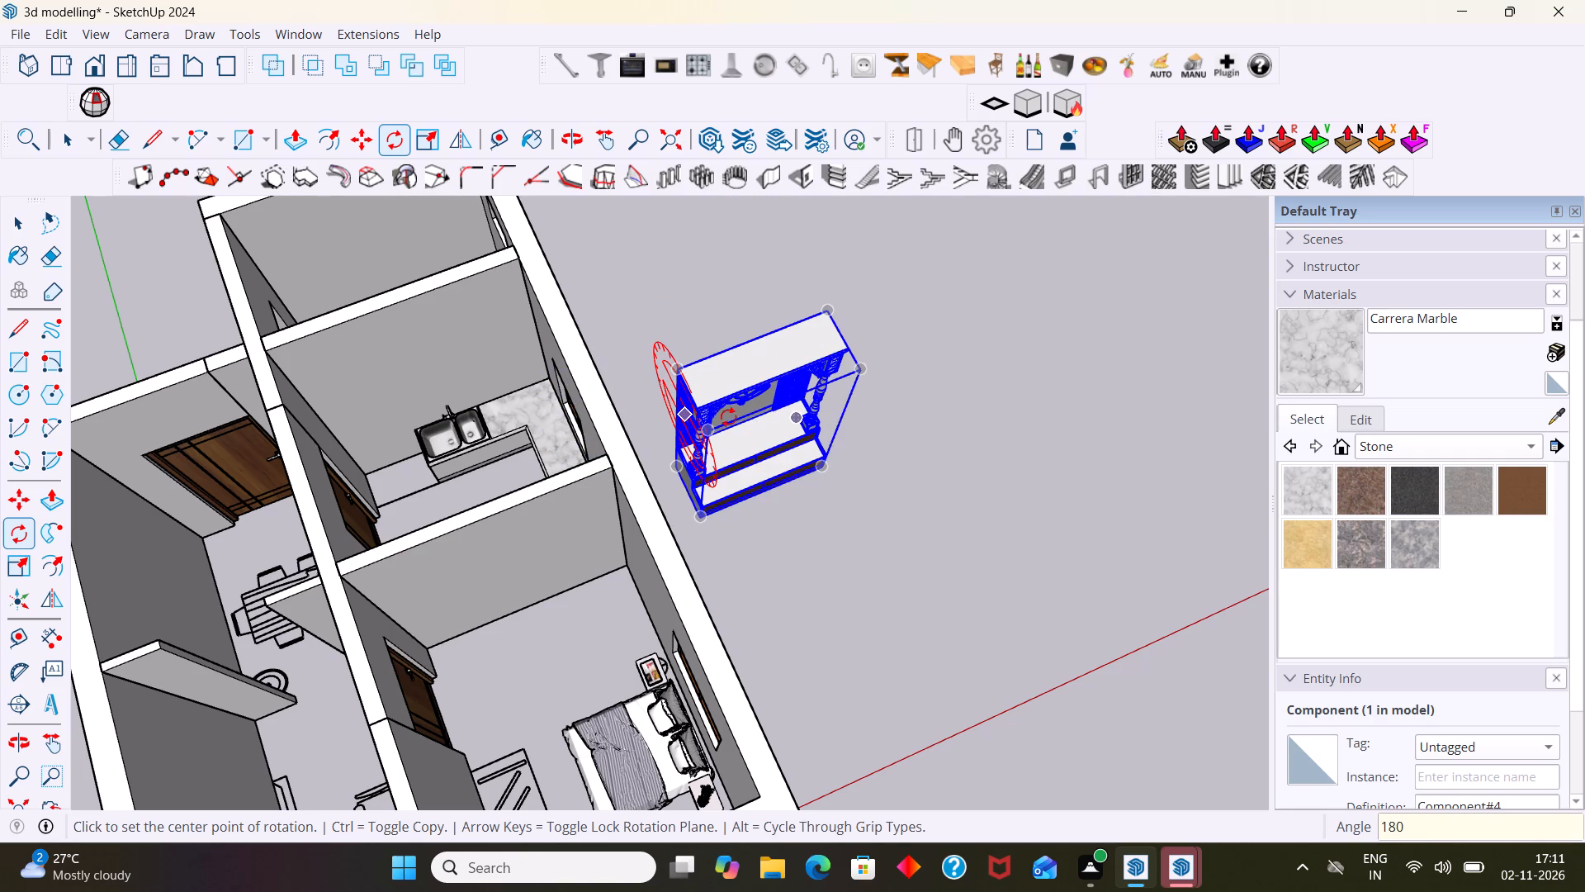
click(909, 458)
Examine the rotated pooja unit beside the house from the front and from above.
middle_drag(872, 407, 797, 330)
scroll(801, 330, down, 2)
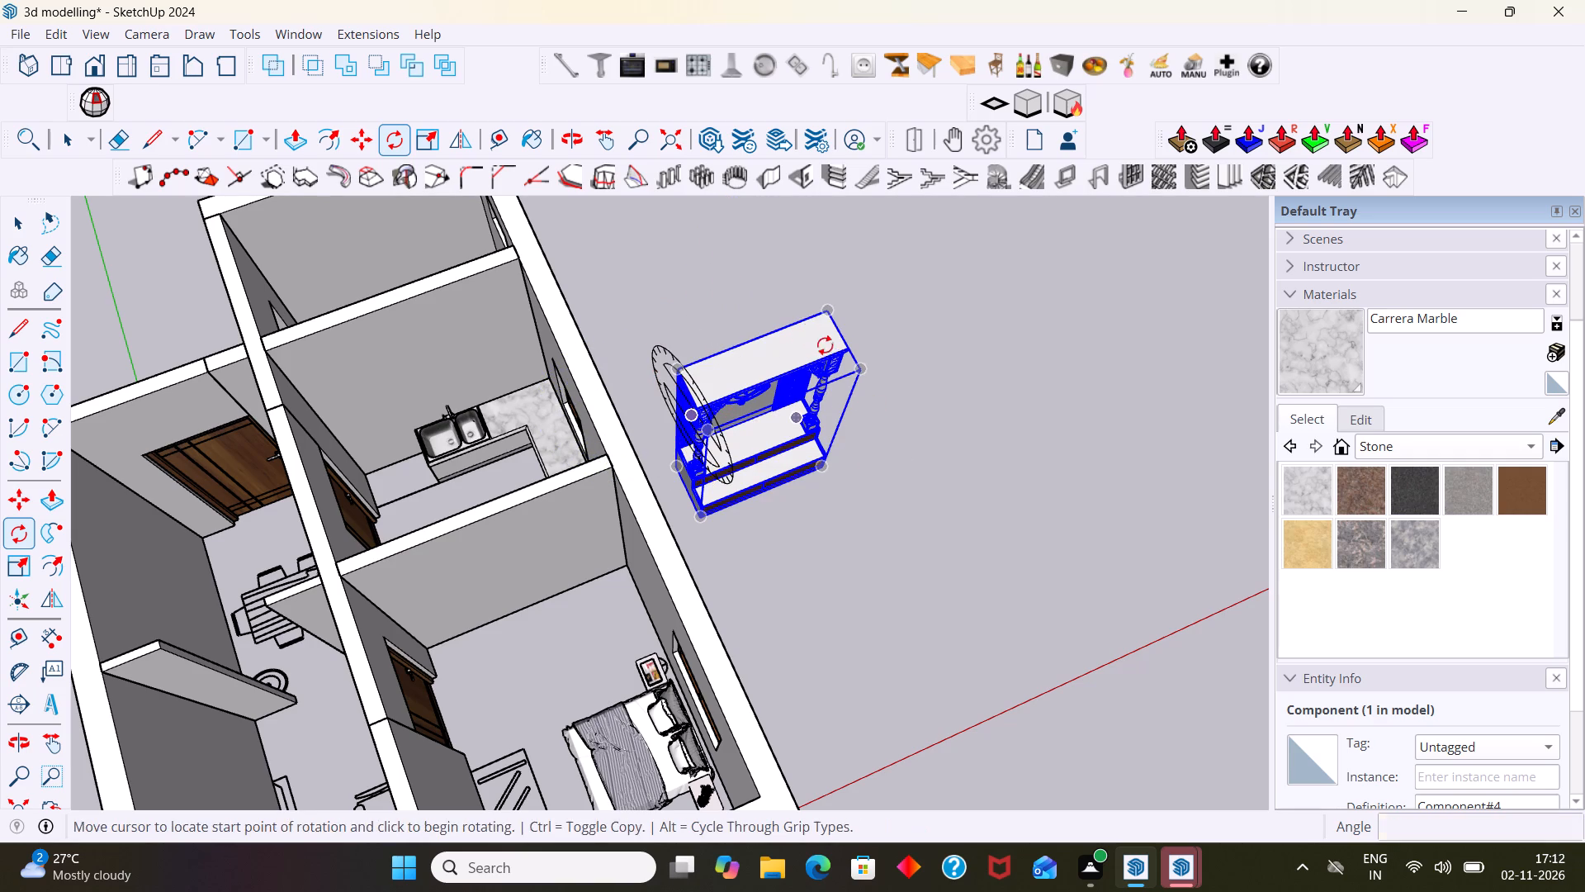
scroll(825, 345, down, 7)
middle_drag(884, 415, 816, 305)
scroll(831, 416, up, 2)
click(1121, 531)
scroll(933, 501, up, 3)
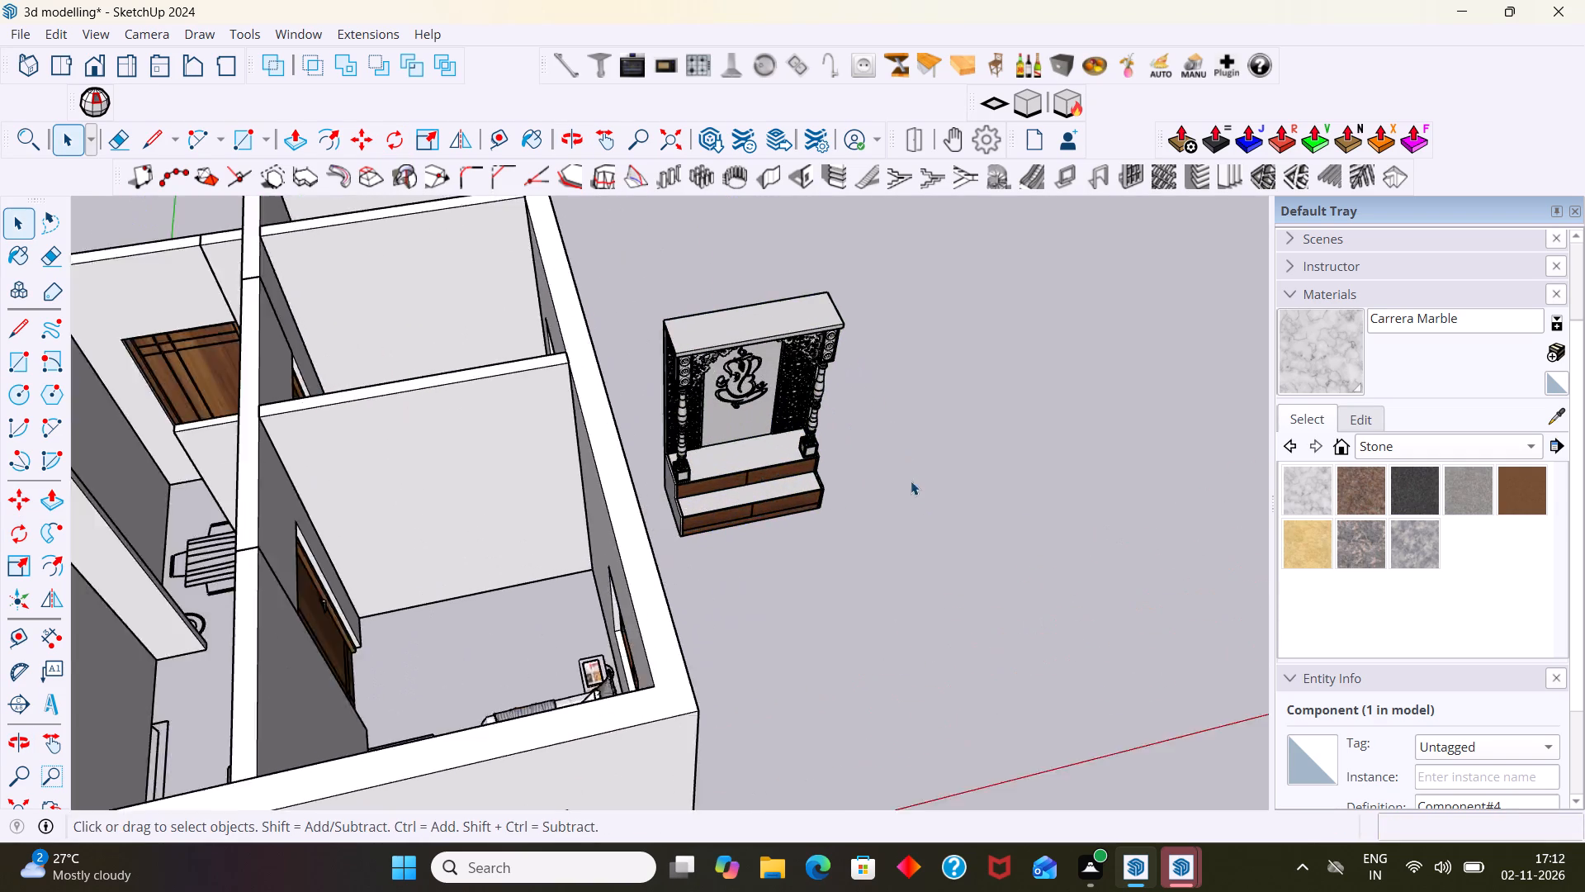
scroll(911, 481, up, 2)
middle_drag(906, 472, 834, 399)
scroll(834, 399, up, 6)
scroll(813, 453, down, 13)
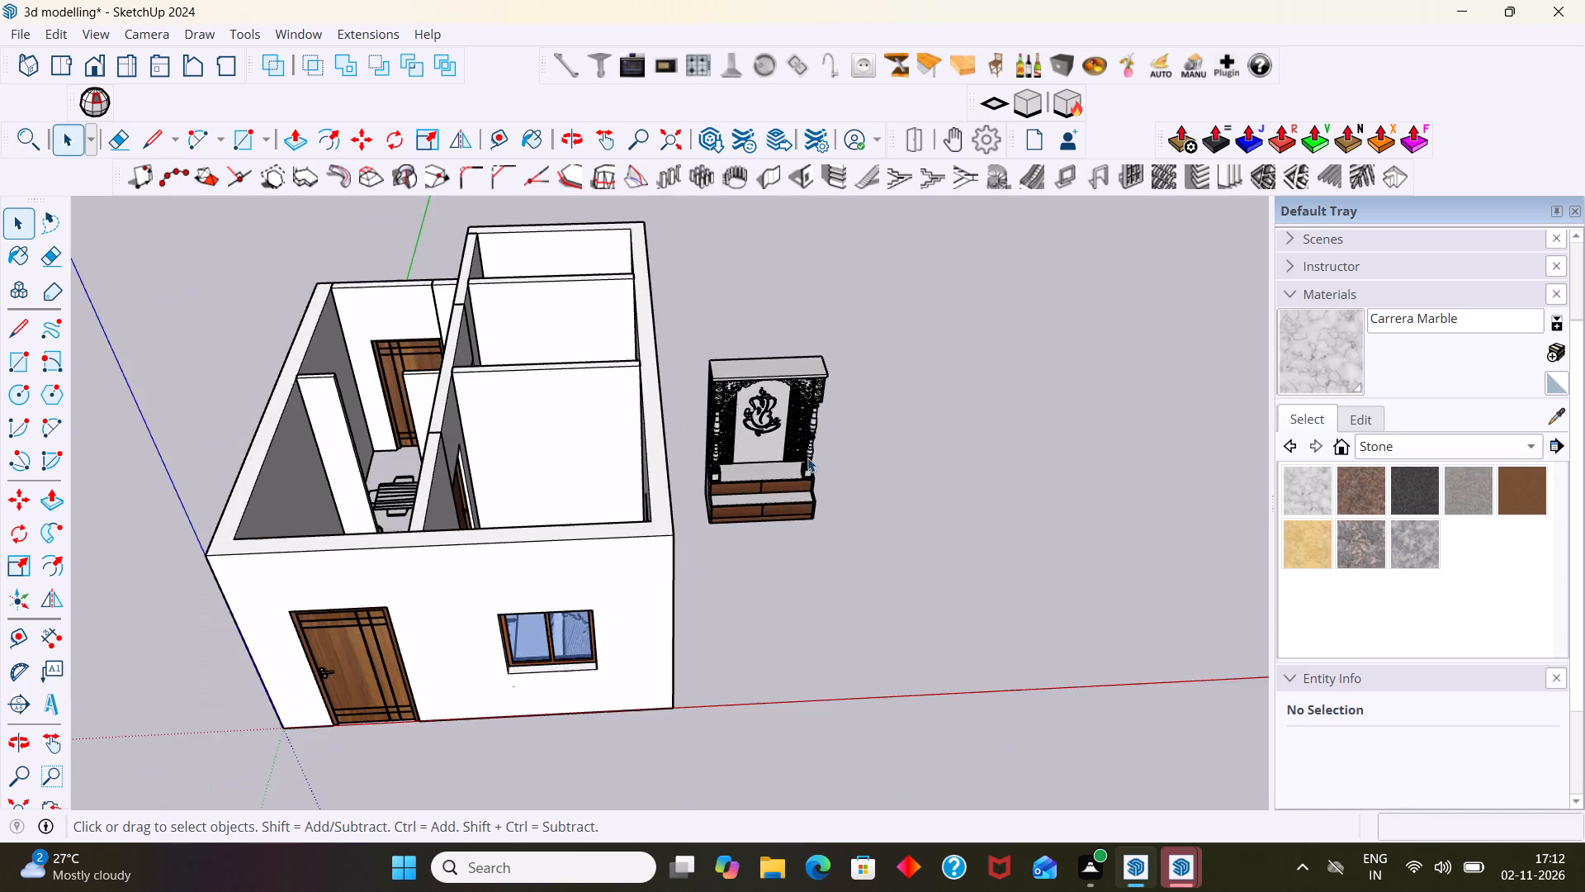
middle_drag(802, 478, 901, 502)
scroll(589, 365, up, 2)
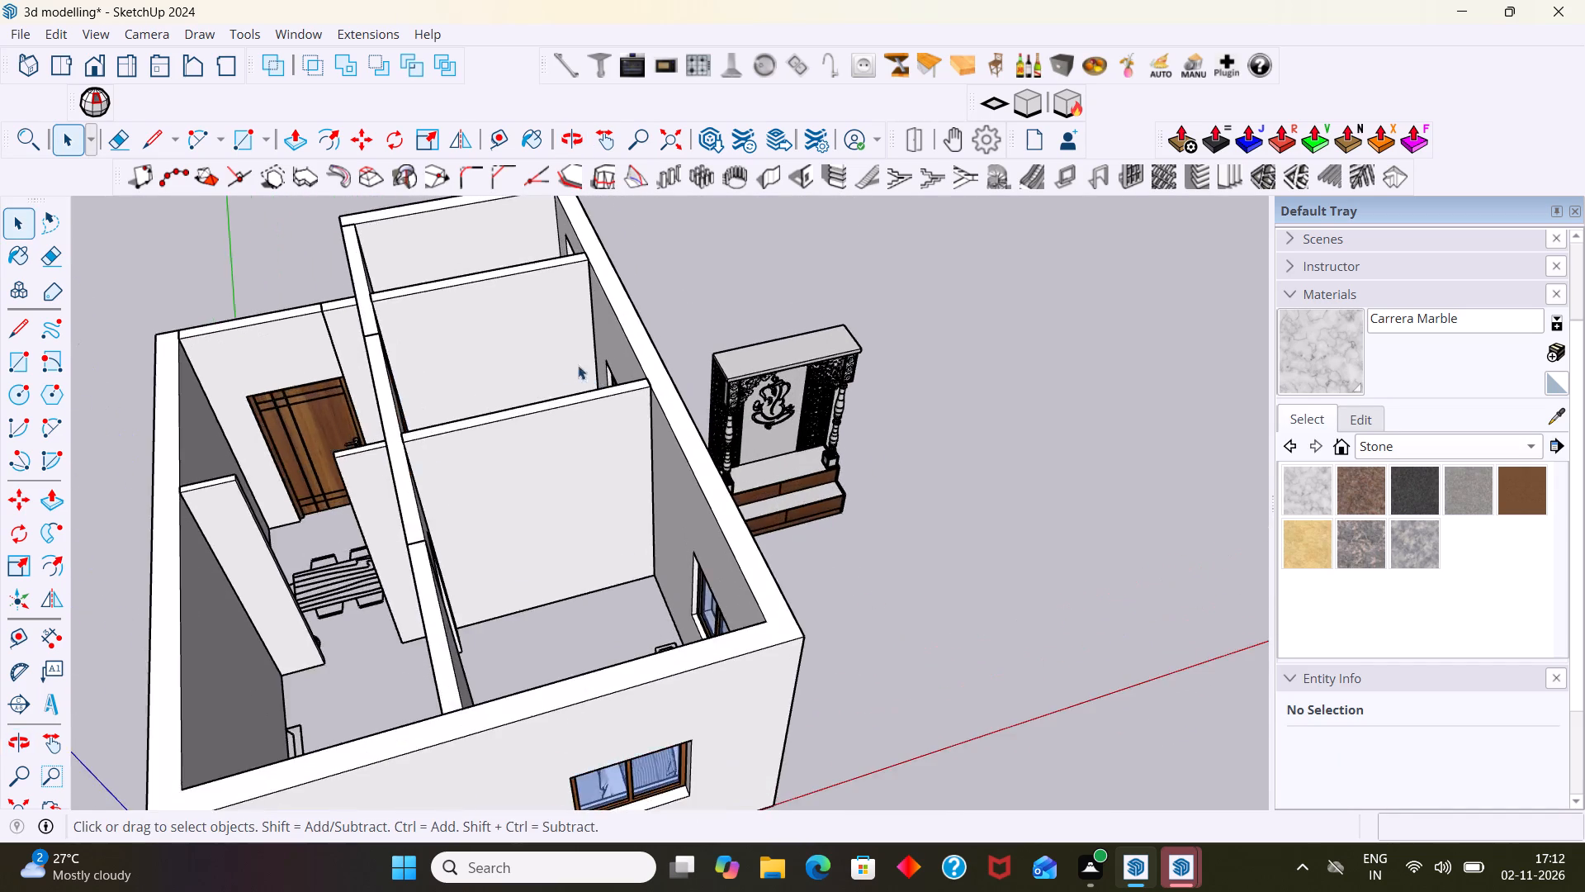
Examine the kitchen sink and marble counter up close, checking the sink's fit at the counter's free end.
scroll(578, 365, up, 3)
middle_drag(560, 408, 515, 505)
scroll(426, 423, up, 9)
middle_drag(580, 445, 657, 382)
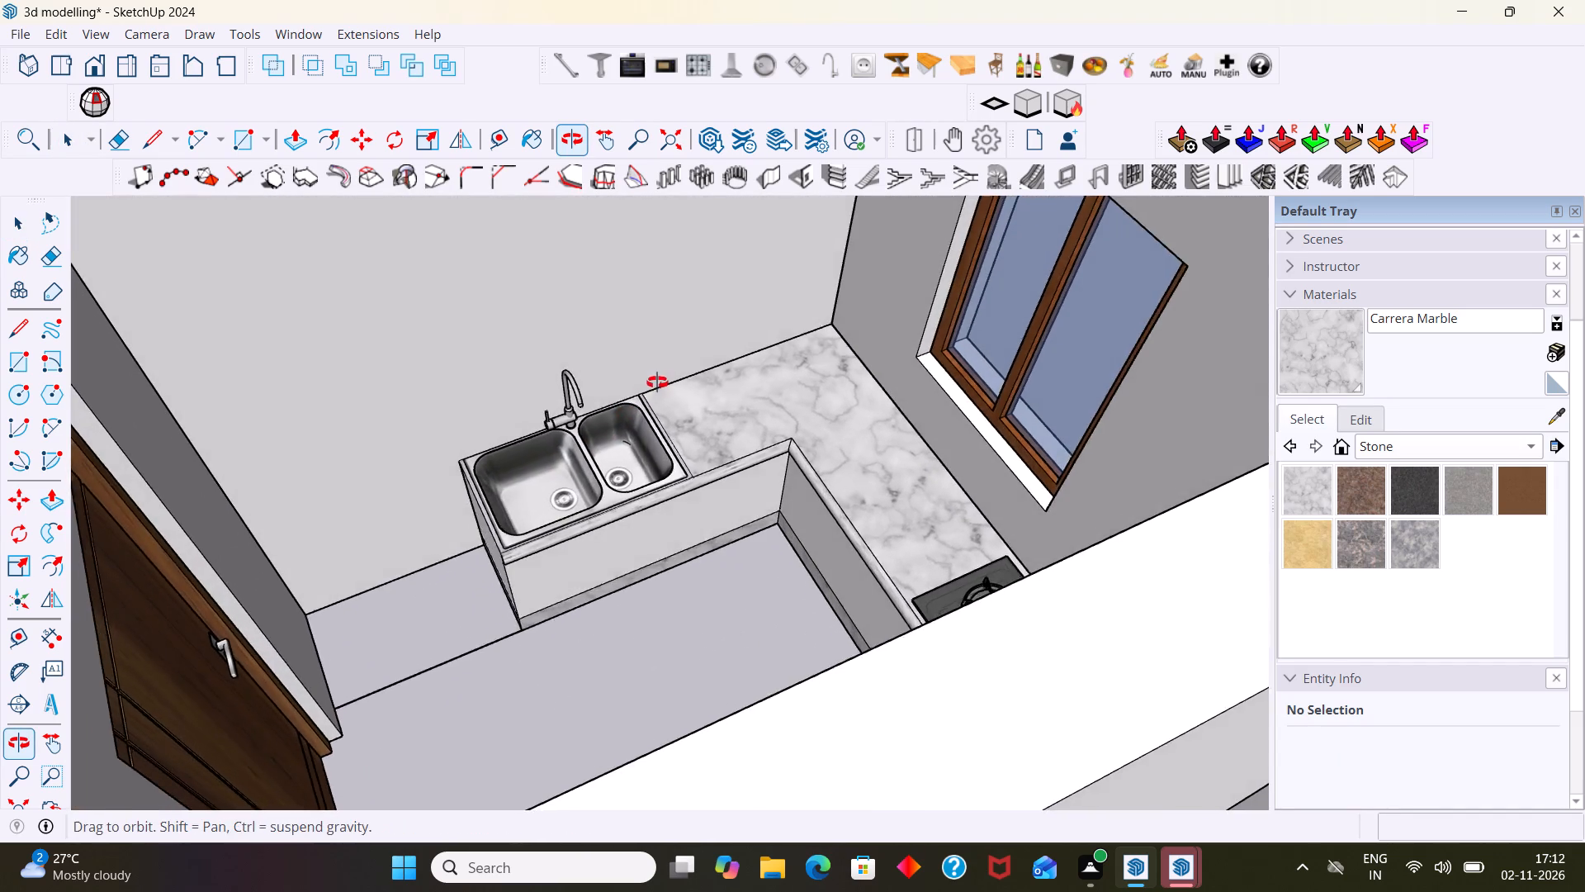
middle_drag(657, 382, 658, 382)
scroll(515, 453, up, 5)
middle_drag(495, 496, 499, 468)
scroll(497, 485, down, 7)
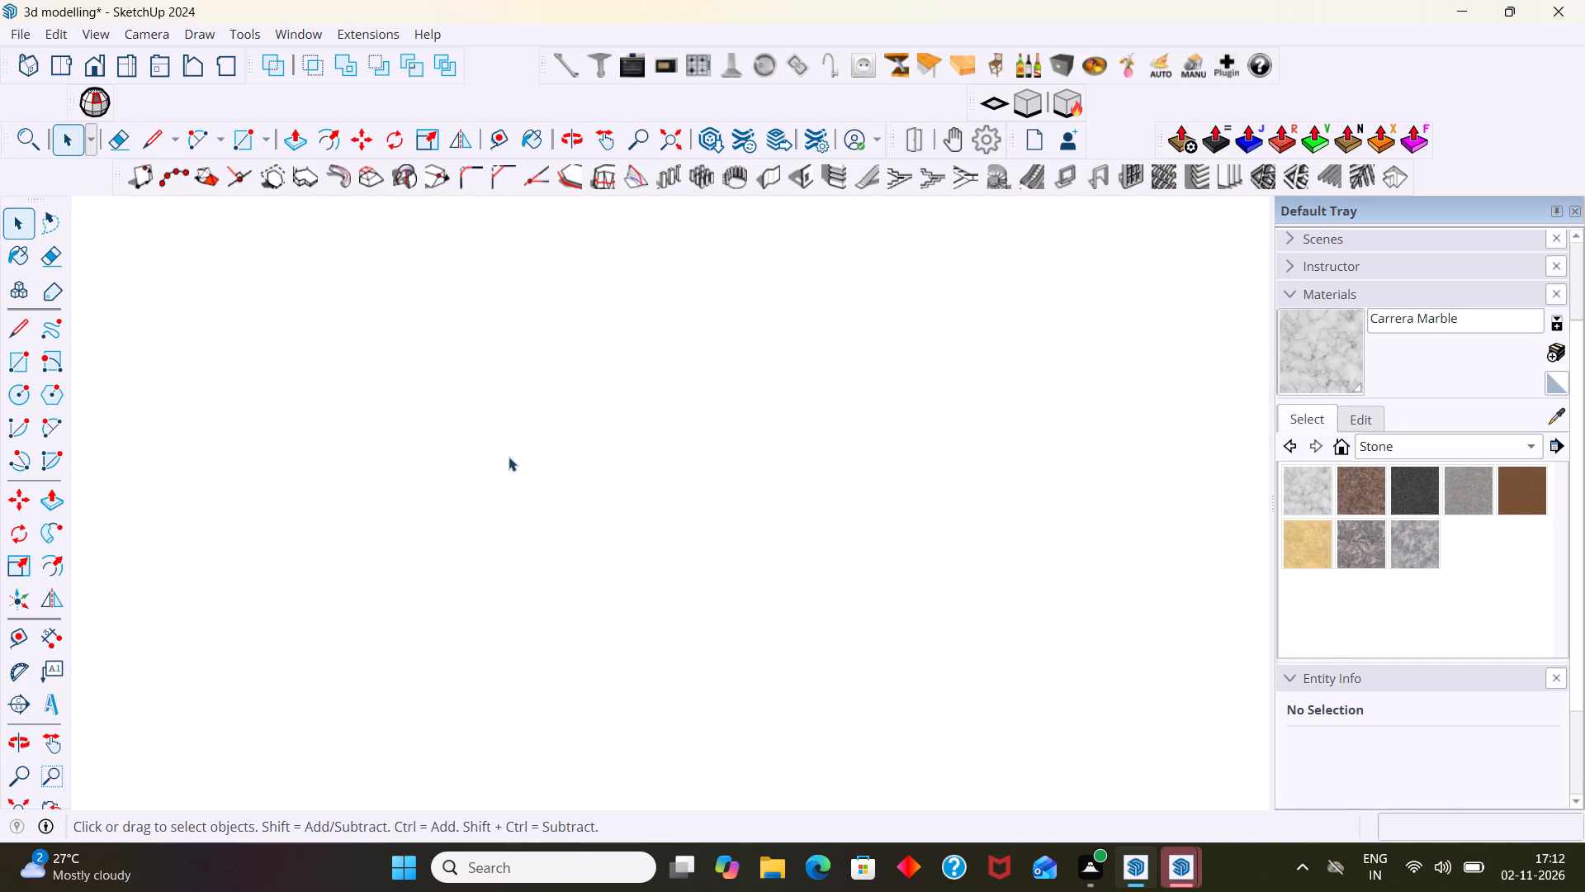
scroll(509, 457, down, 8)
scroll(243, 635, down, 8)
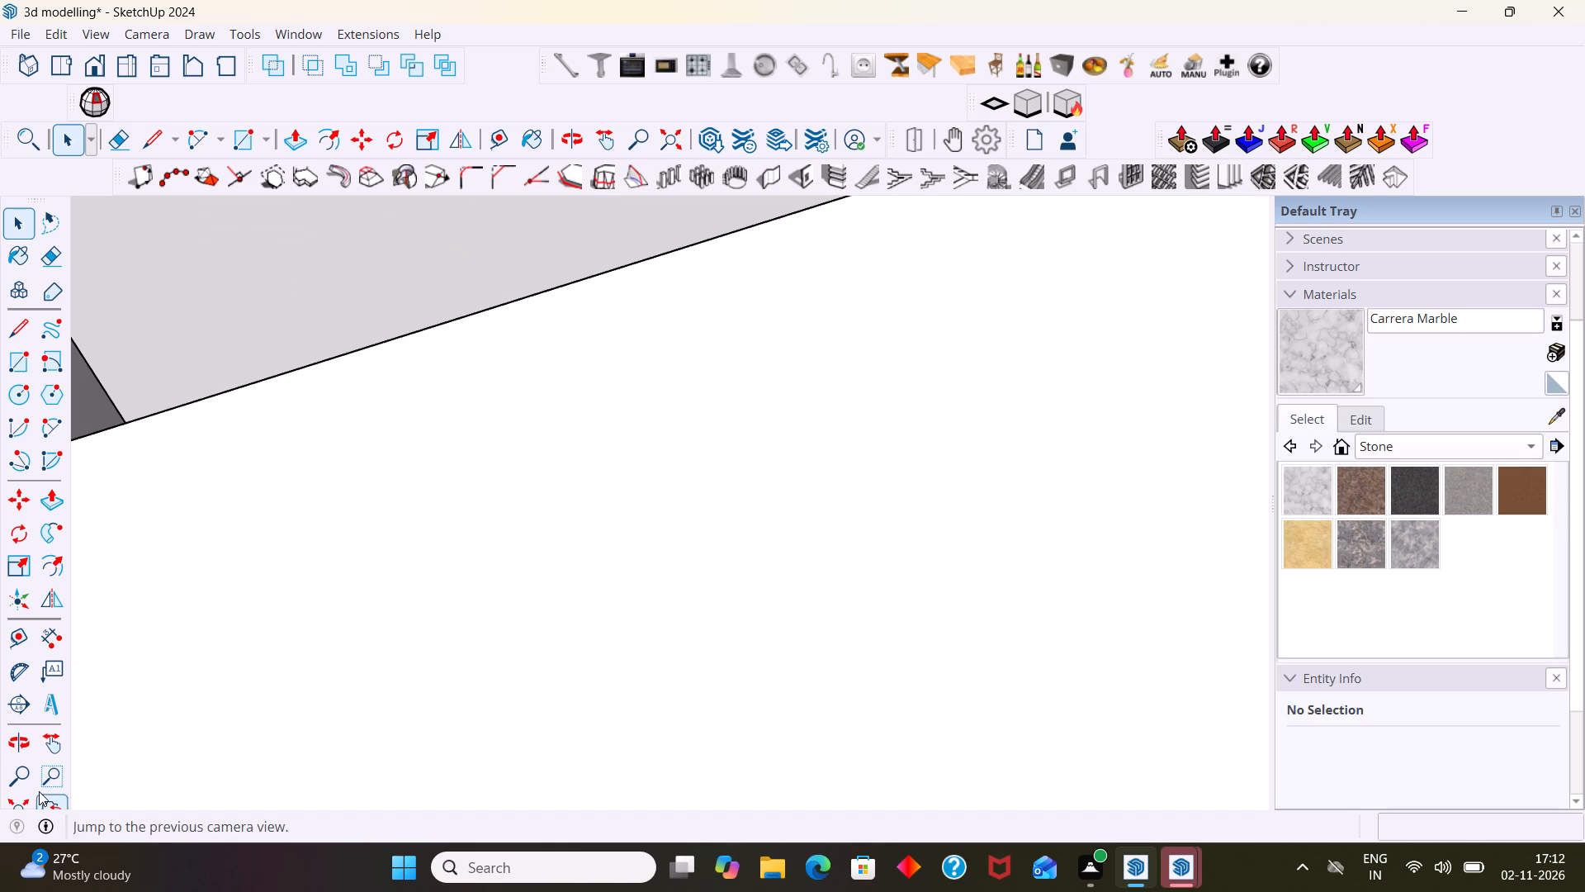
click(22, 803)
scroll(412, 463, down, 11)
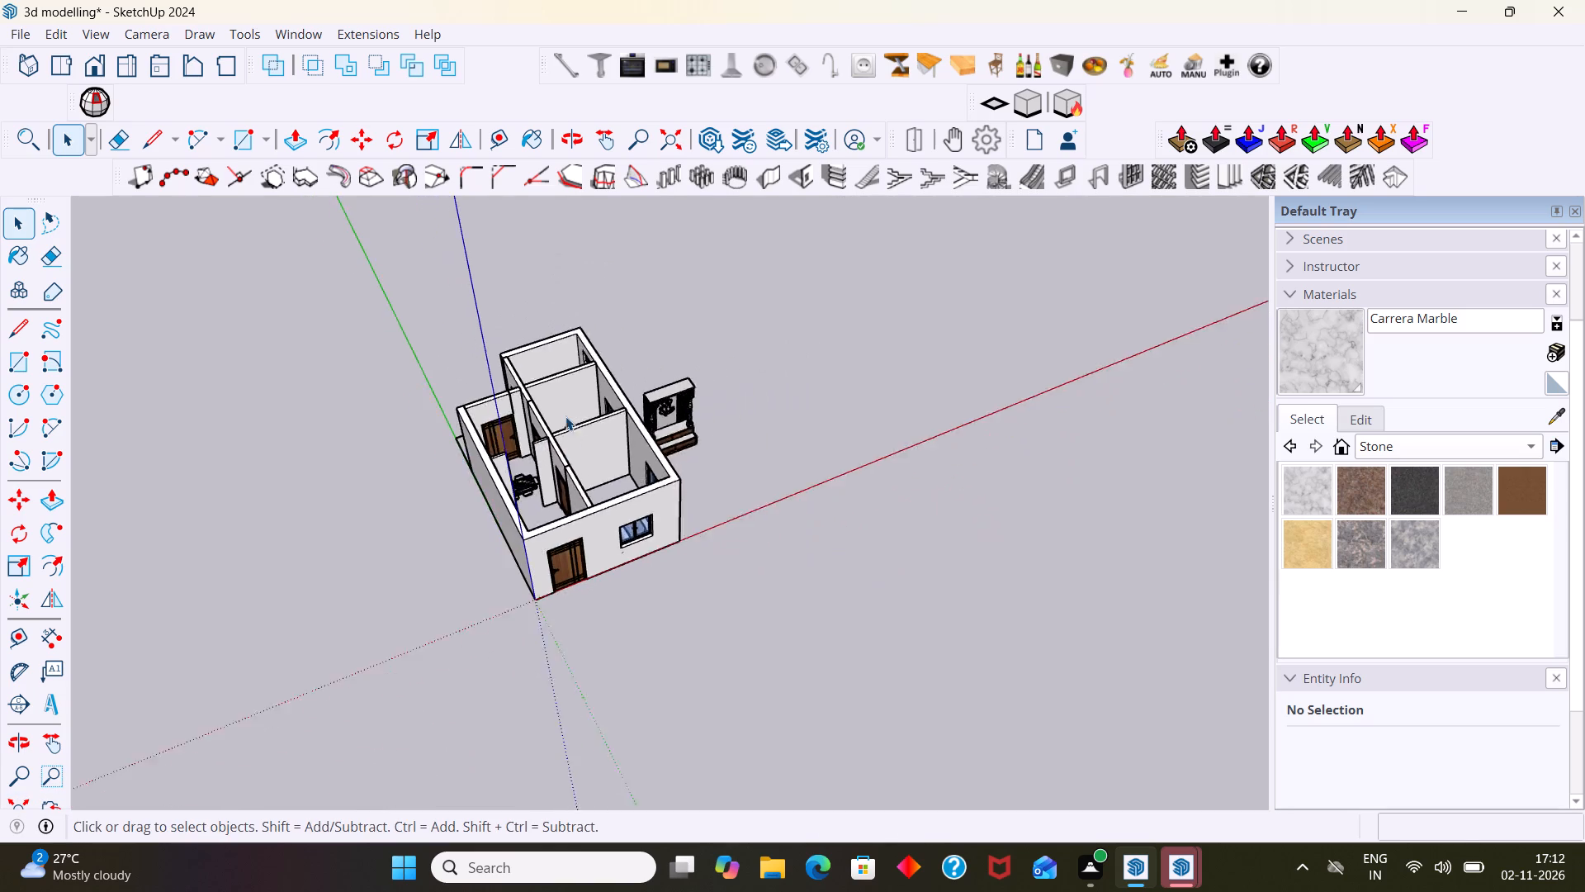
scroll(565, 416, down, 2)
middle_drag(615, 410, 493, 434)
scroll(669, 418, up, 15)
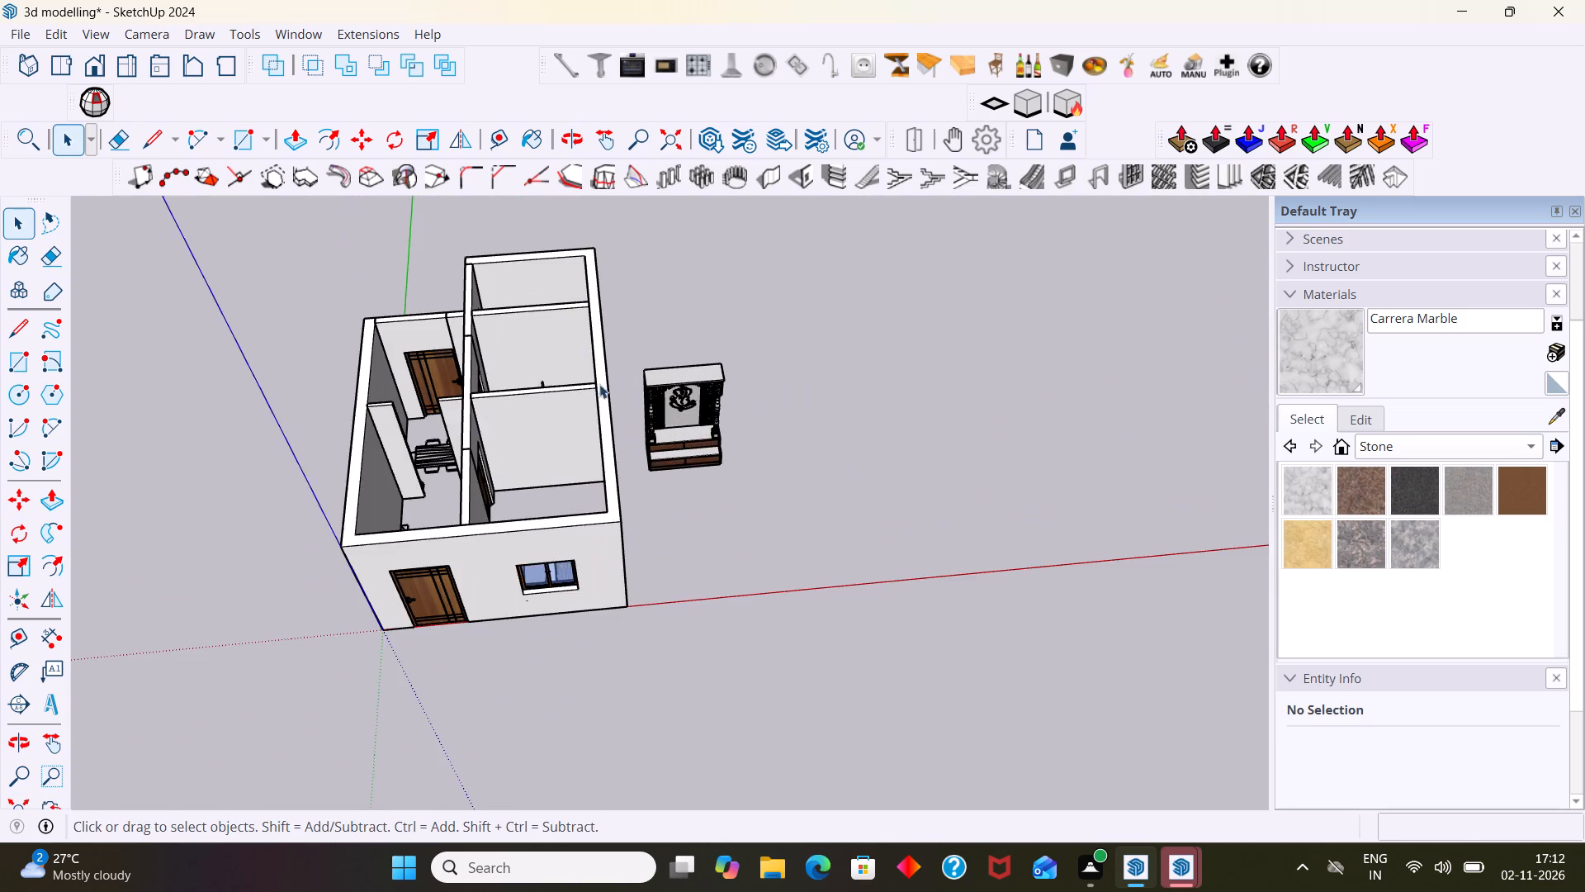
middle_drag(589, 388, 688, 413)
scroll(524, 406, up, 17)
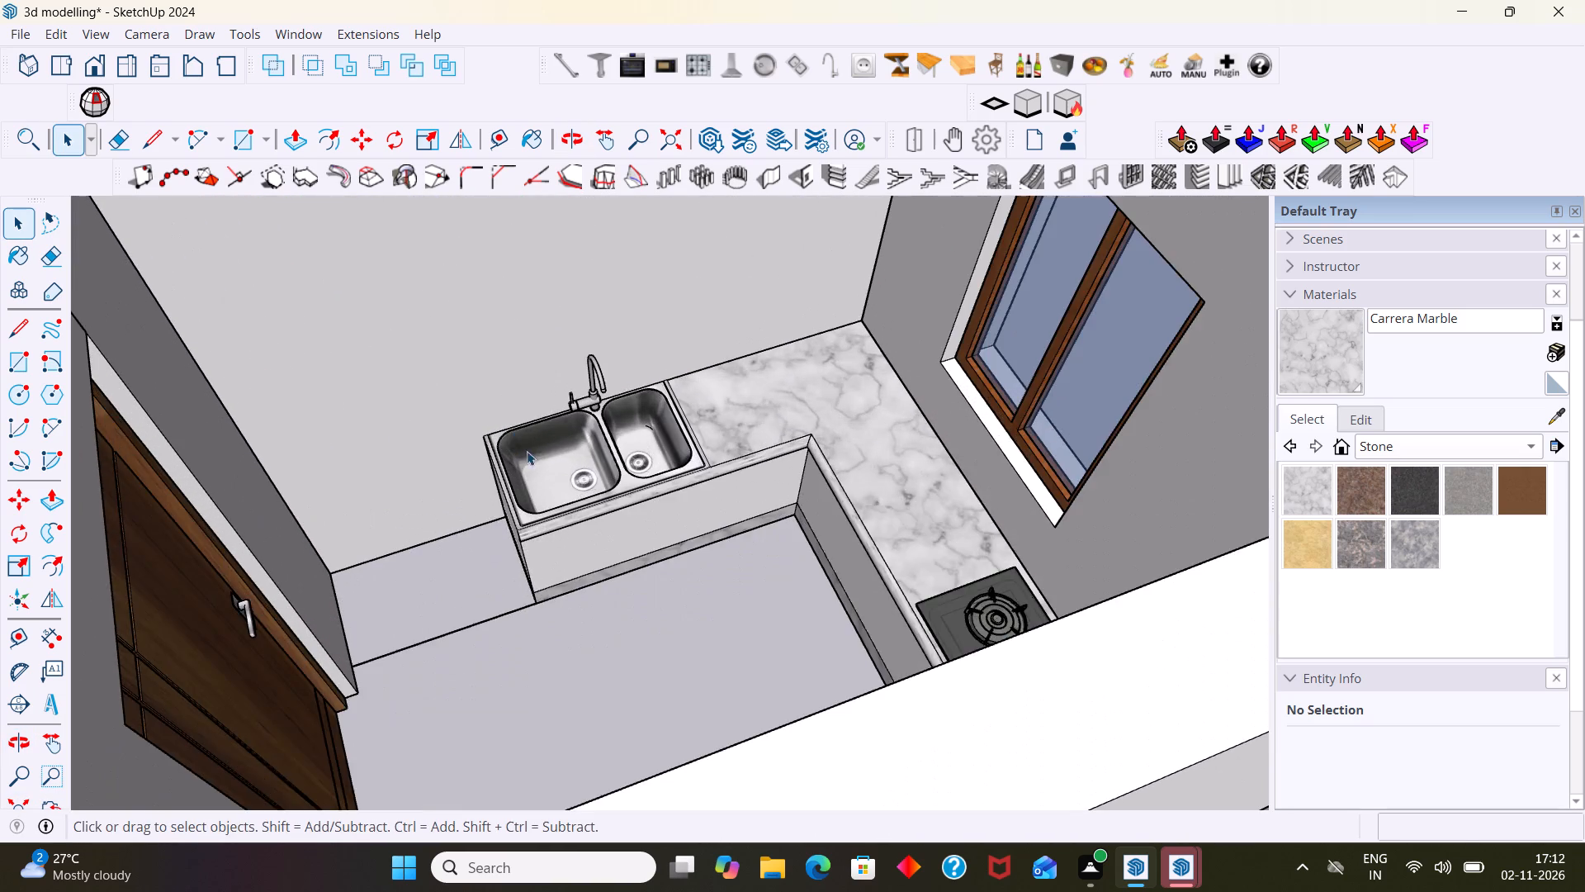
middle_drag(534, 463, 517, 444)
scroll(517, 444, up, 2)
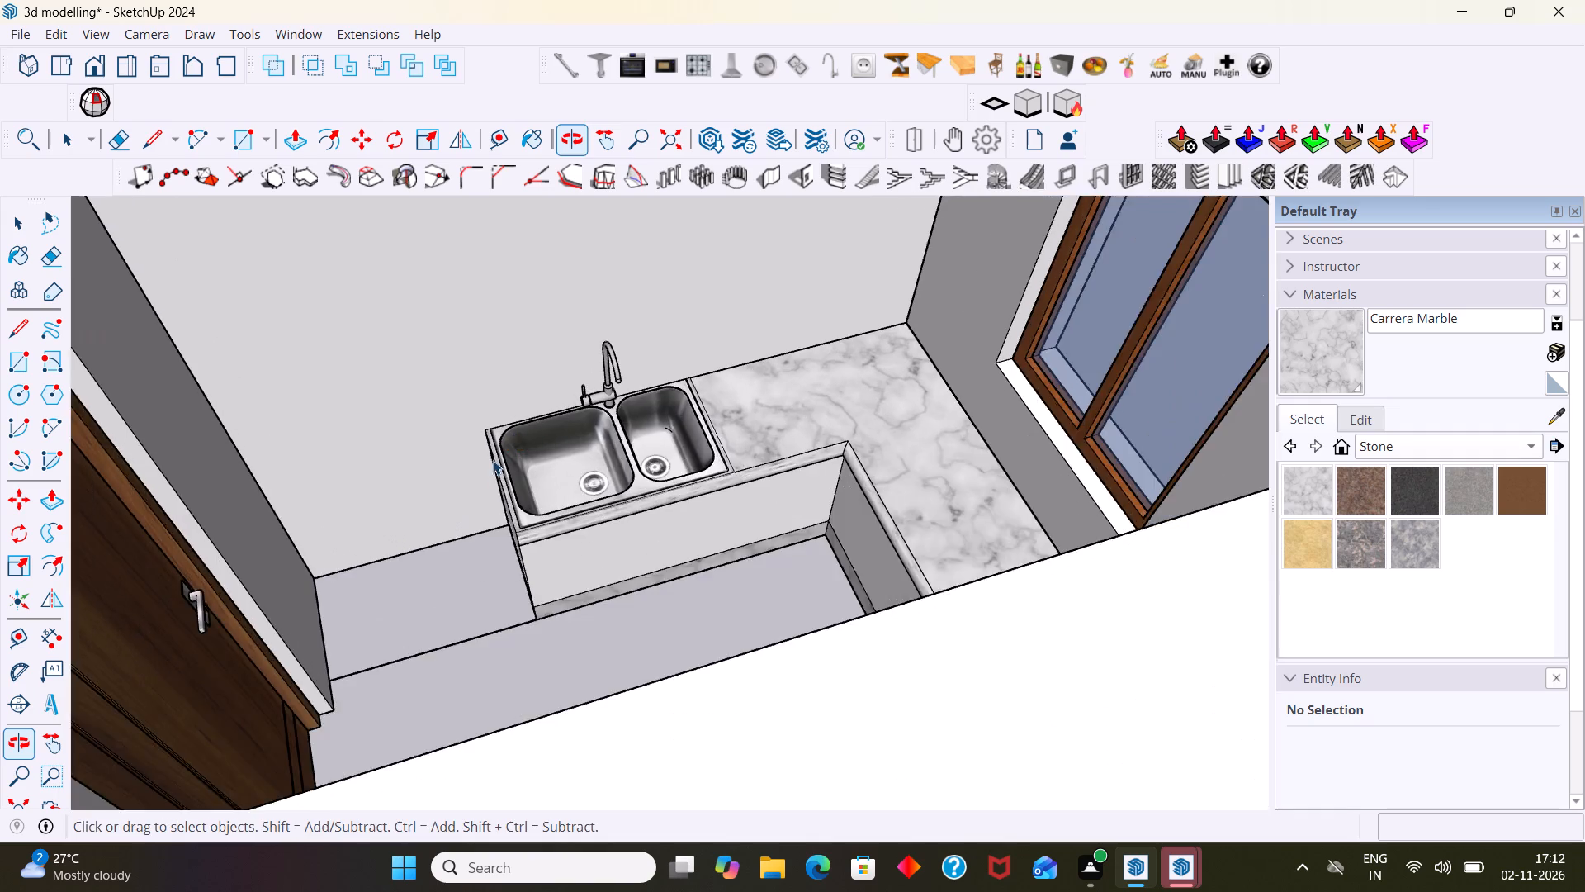
scroll(493, 460, up, 4)
middle_drag(565, 572, 801, 506)
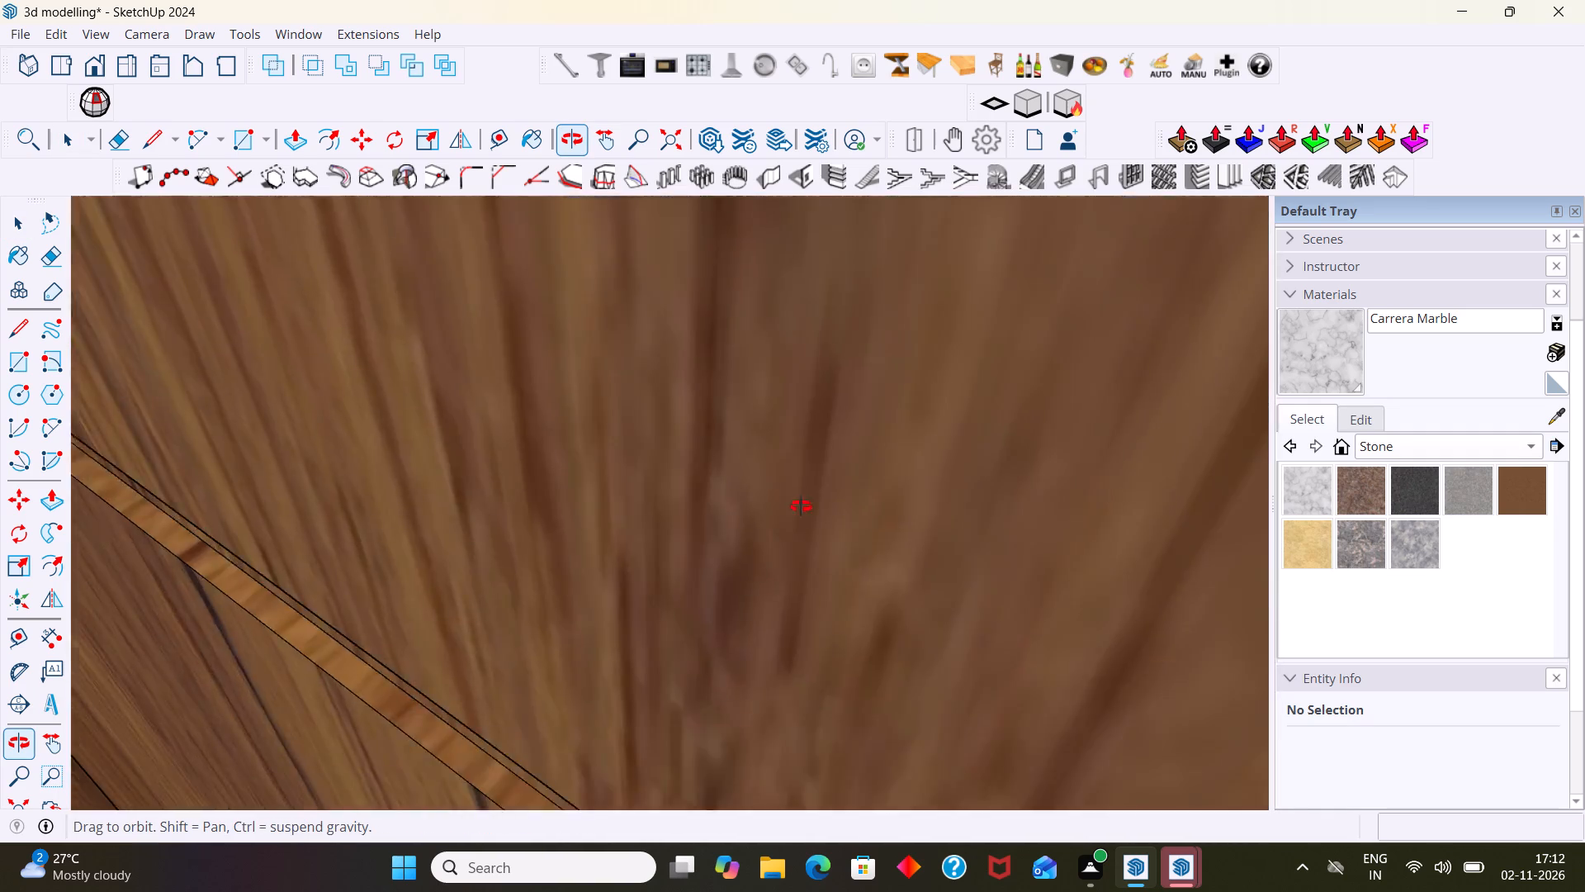
middle_drag(801, 506, 504, 546)
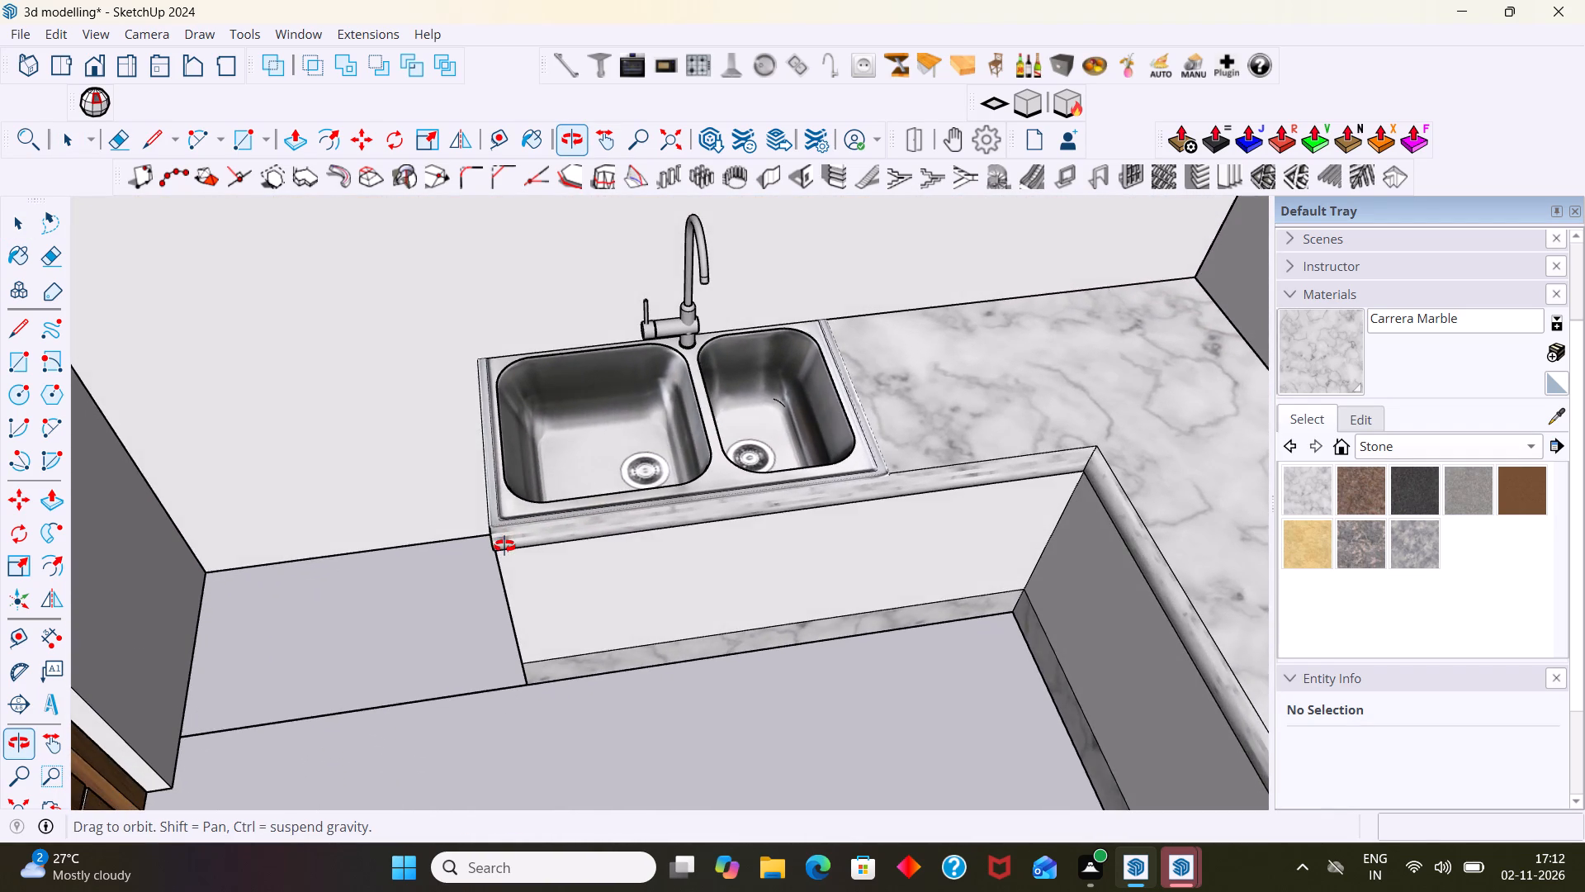
middle_drag(504, 546, 510, 534)
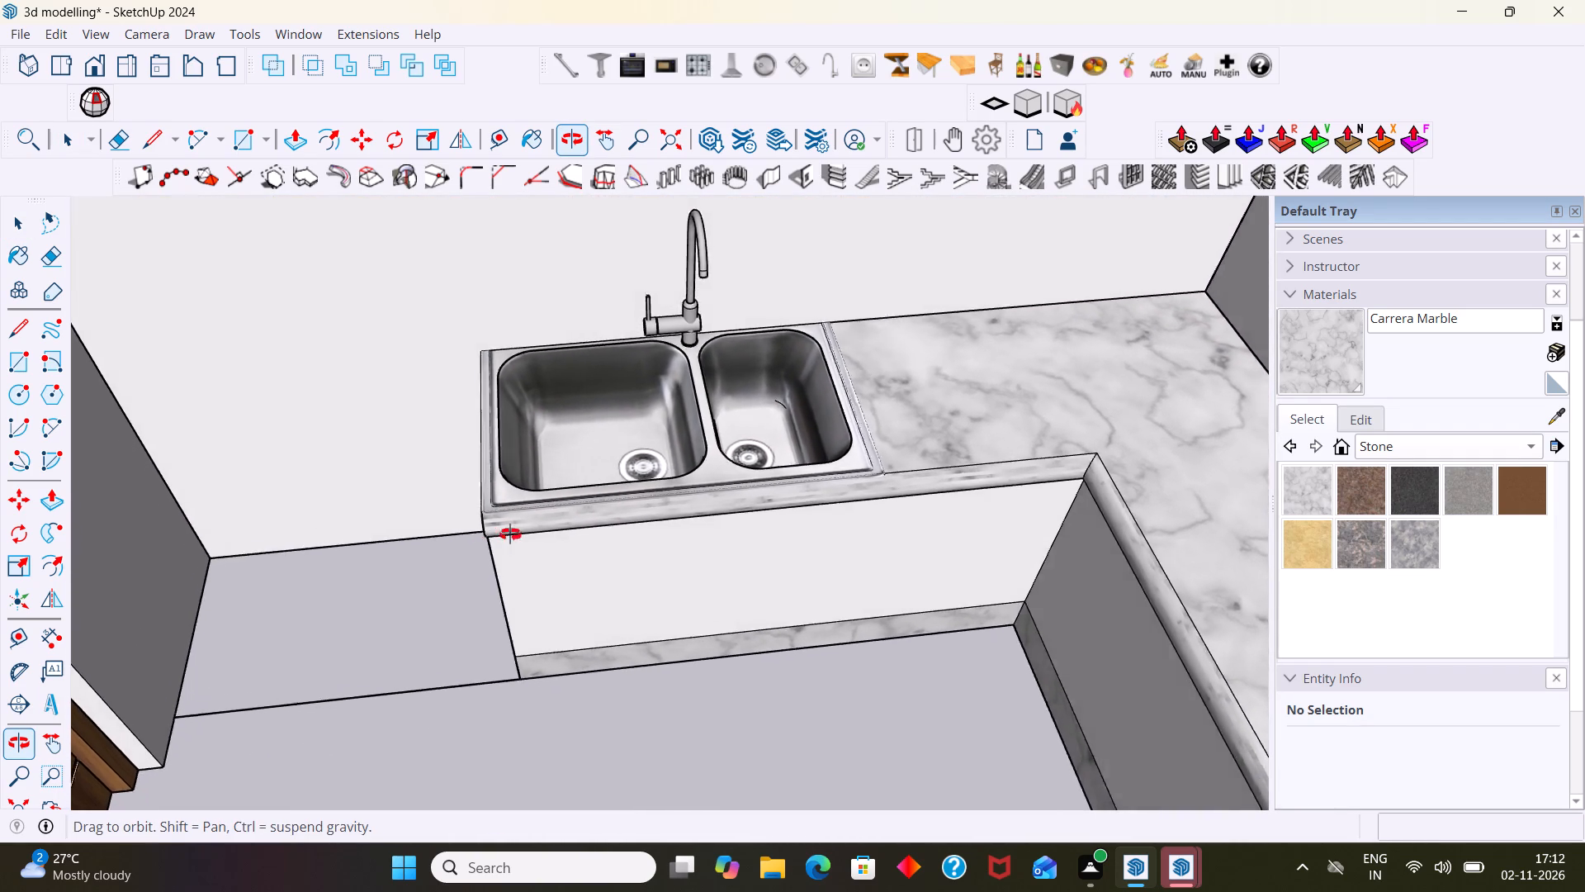
middle_drag(510, 534, 665, 525)
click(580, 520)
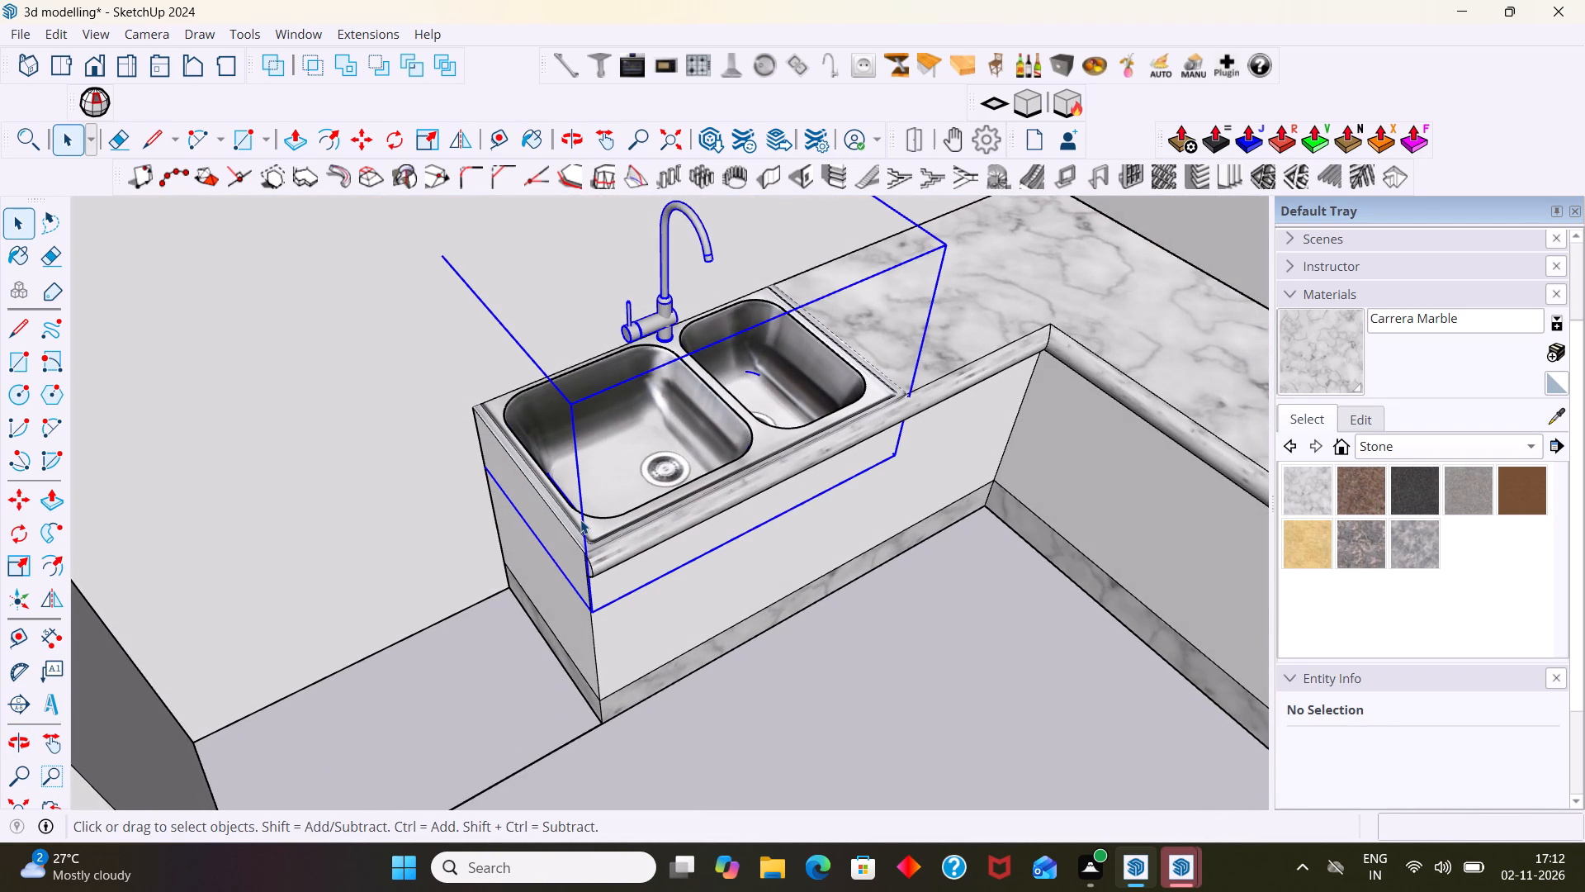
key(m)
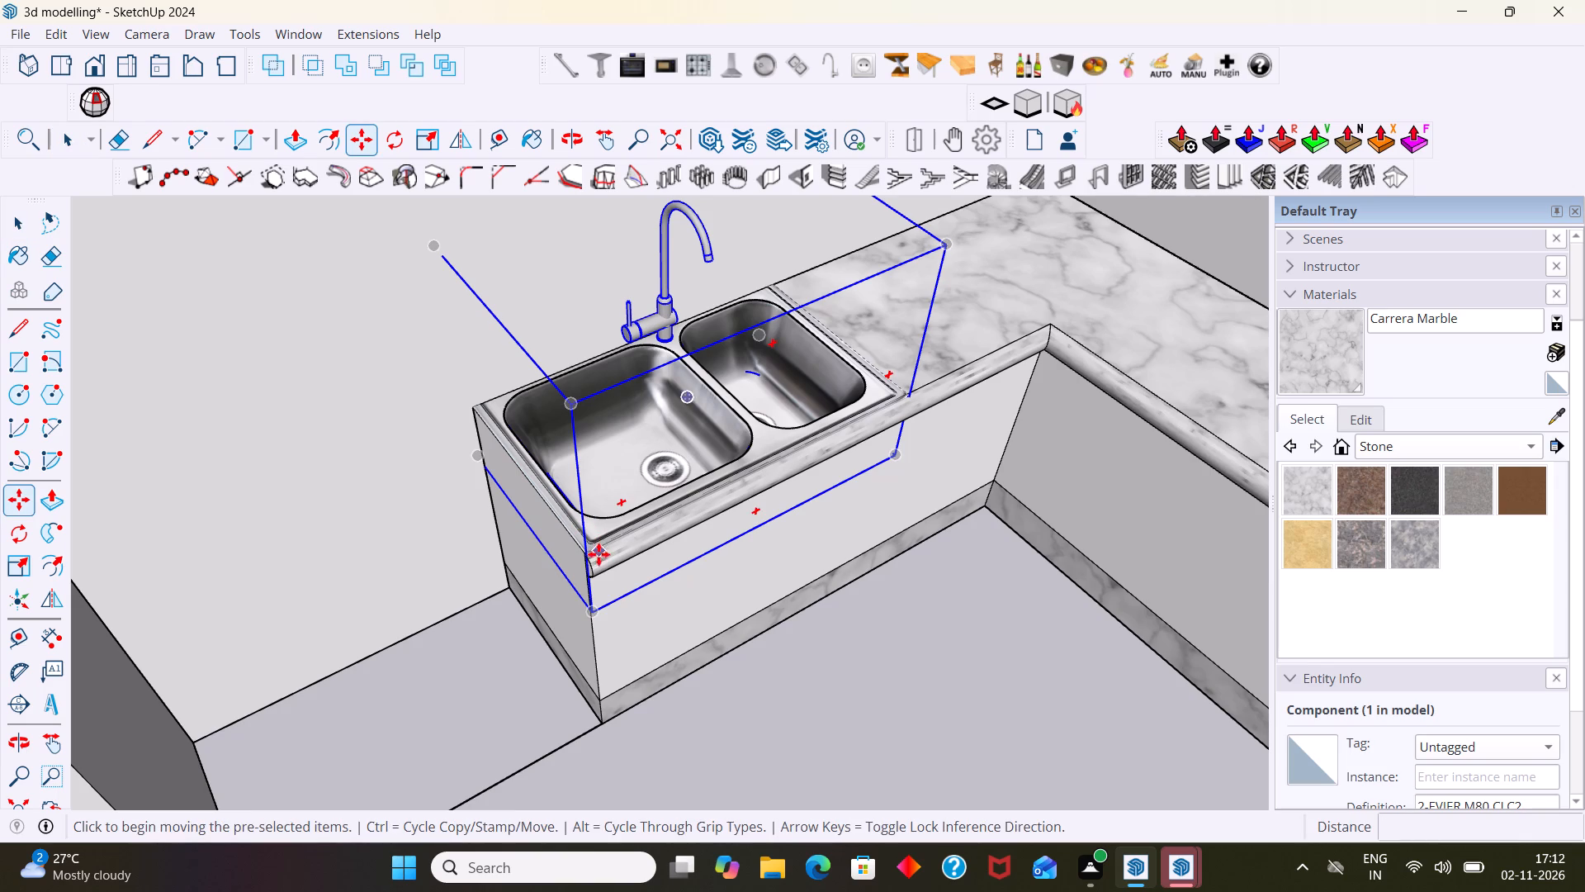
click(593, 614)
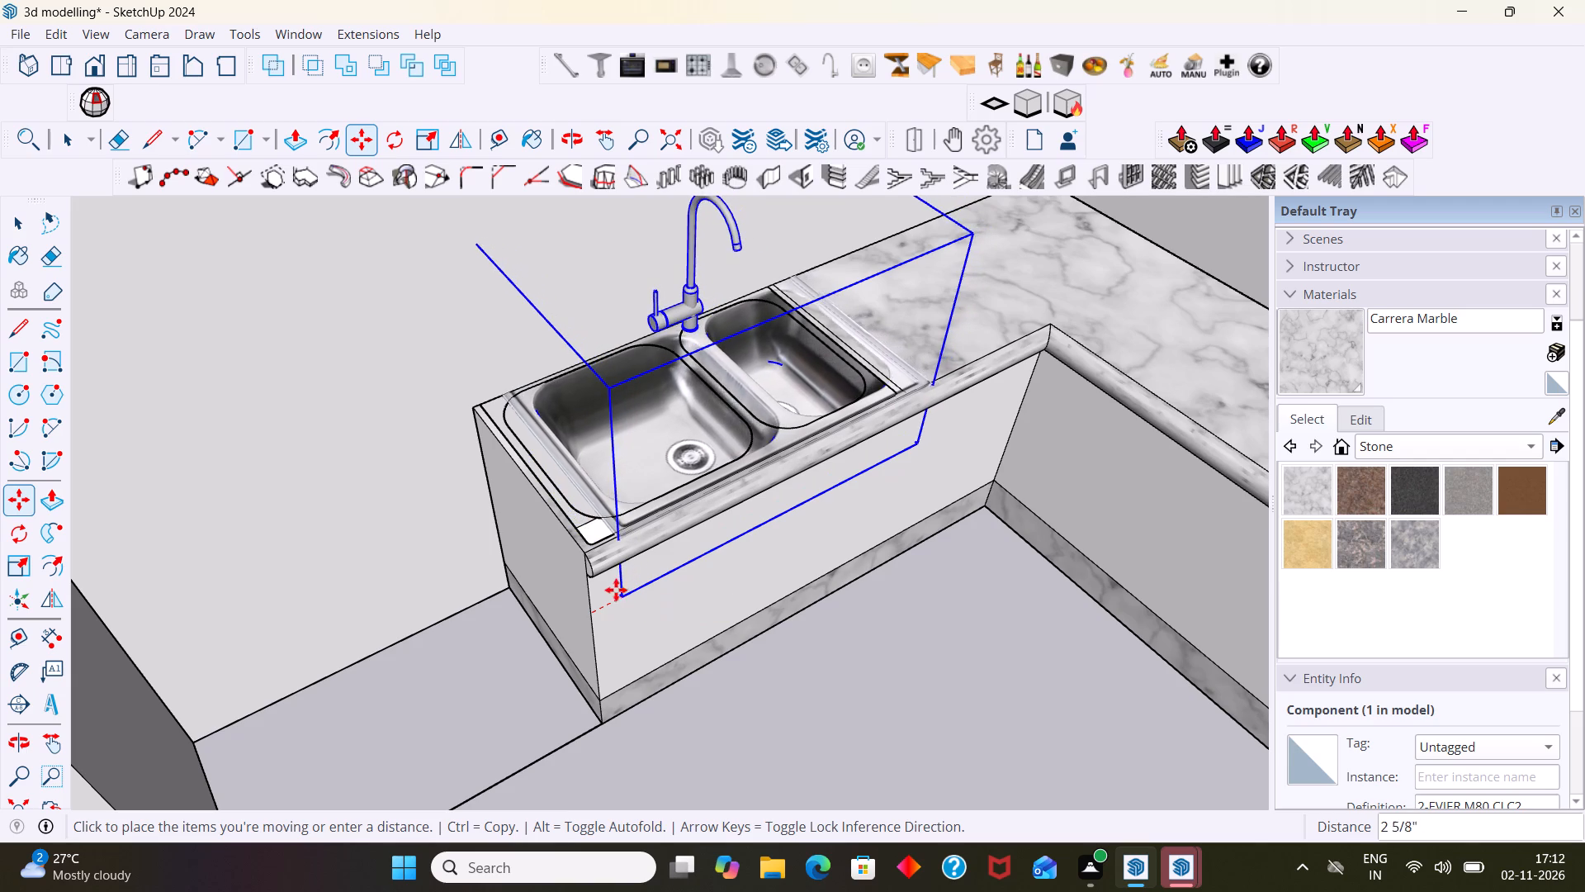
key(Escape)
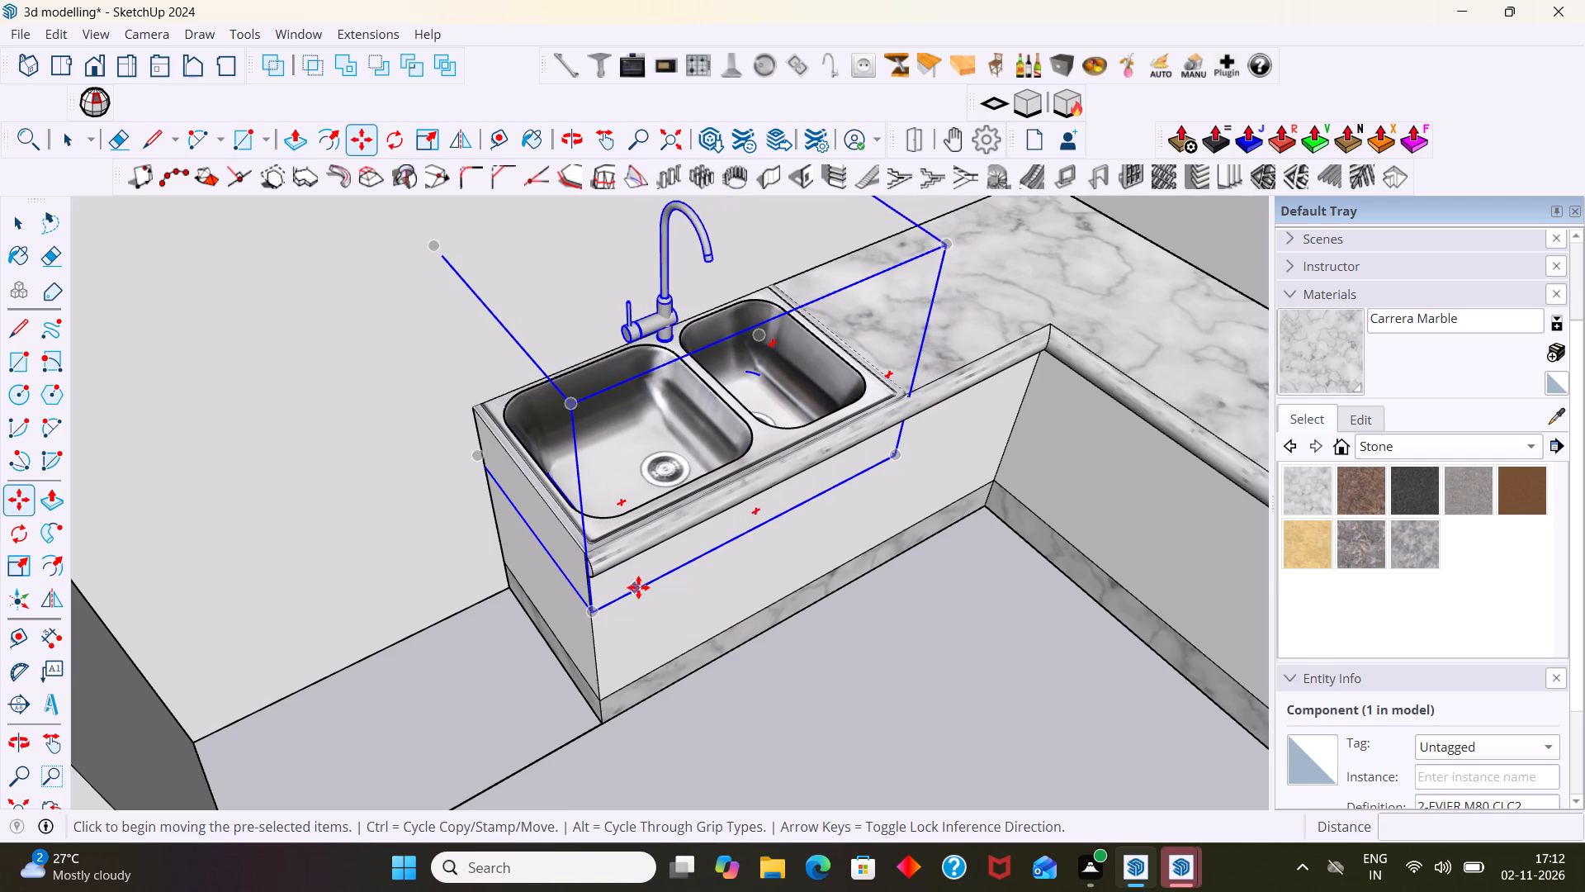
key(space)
Review the whole house from above, comparing the pooja unit outside with the open rooms.
scroll(781, 508, down, 13)
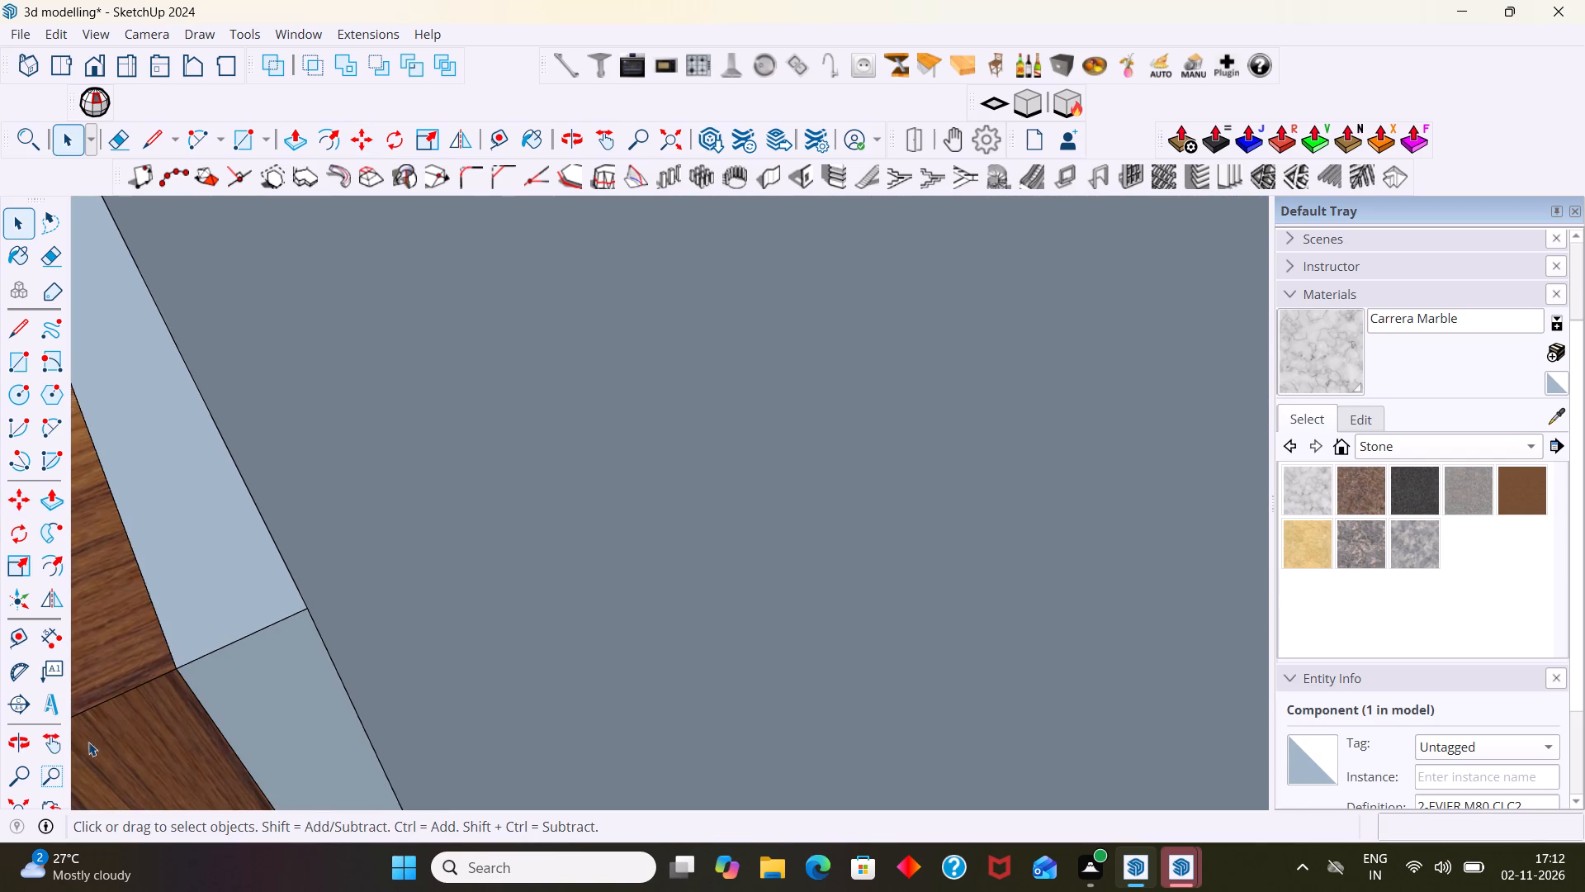
click(24, 804)
scroll(567, 591, down, 4)
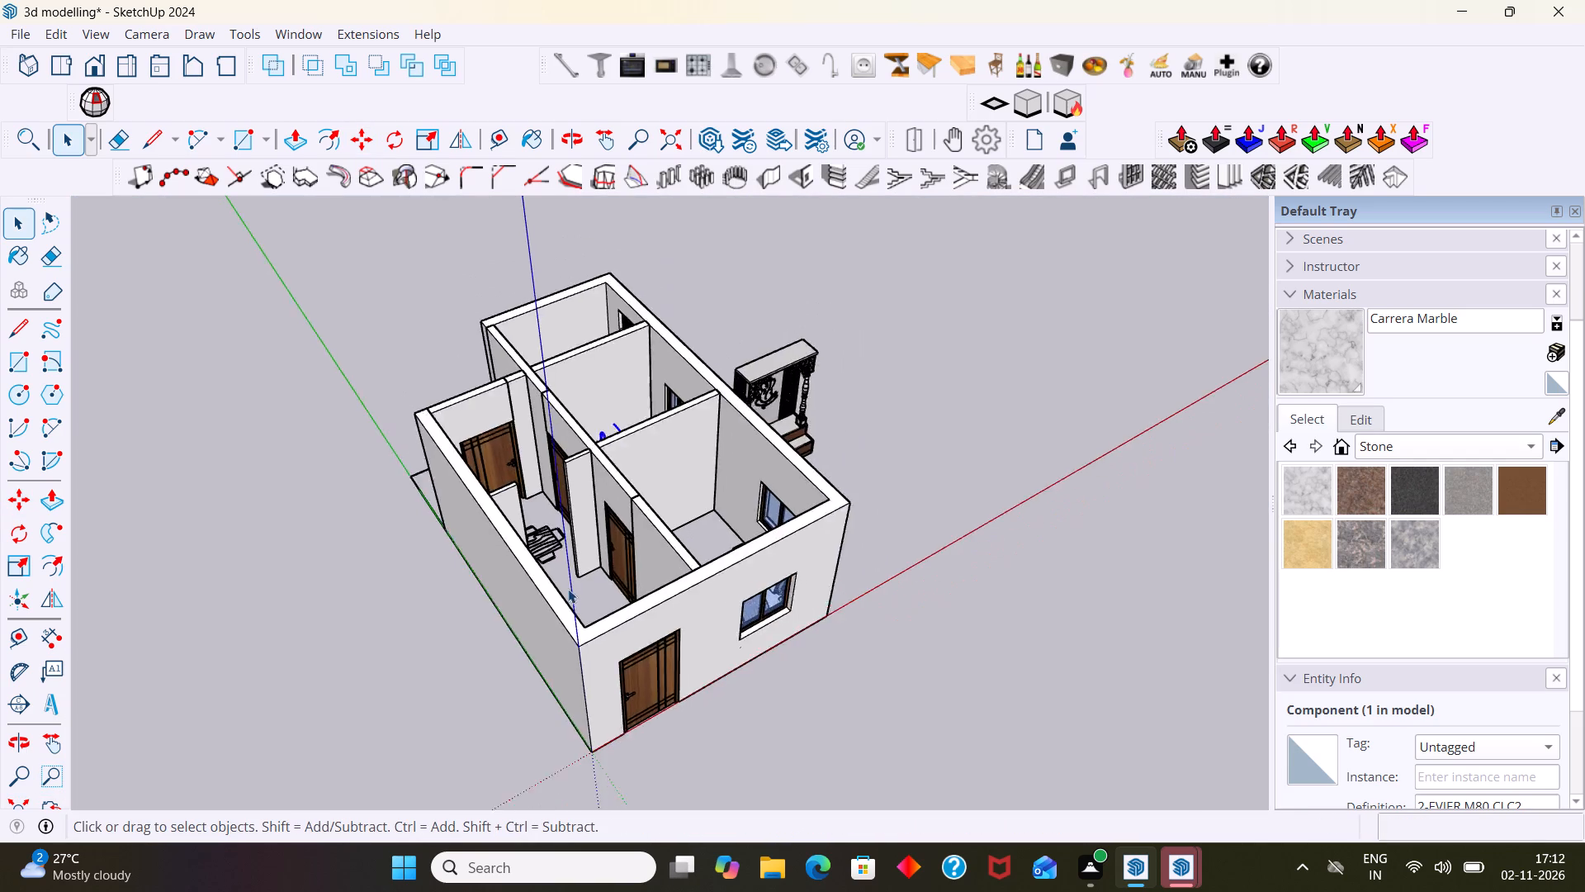
scroll(568, 589, down, 3)
click(774, 443)
scroll(779, 429, up, 10)
middle_drag(513, 586, 404, 705)
scroll(440, 595, up, 6)
scroll(555, 409, down, 8)
scroll(798, 371, up, 6)
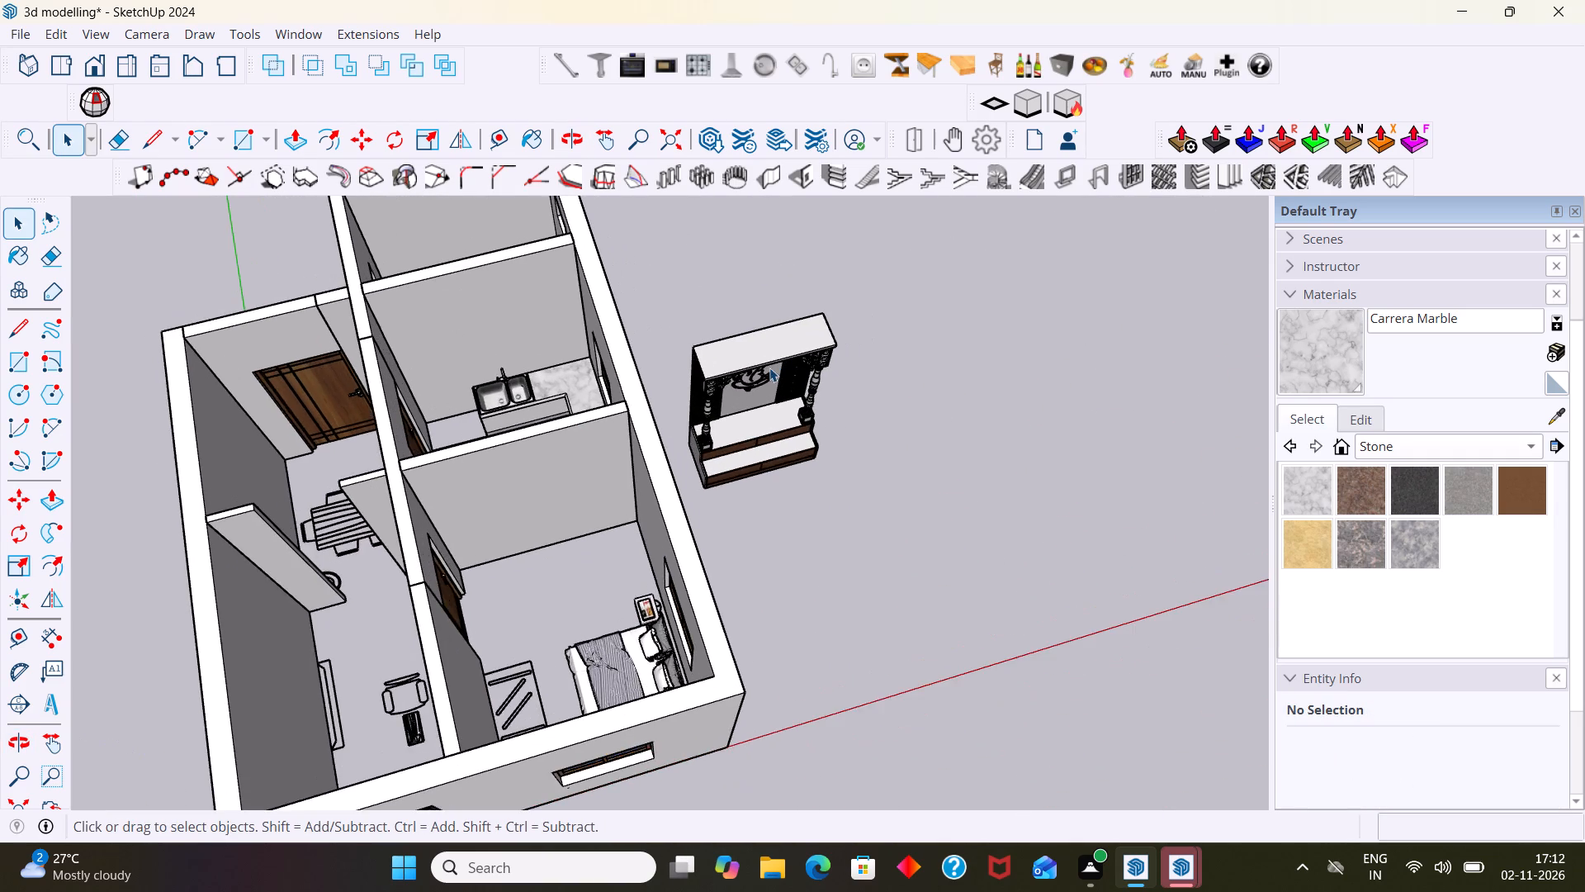
Scale the pooja unit's width along the red axis by a factor of about 0.74.
scroll(769, 368, up, 4)
click(745, 339)
key(s)
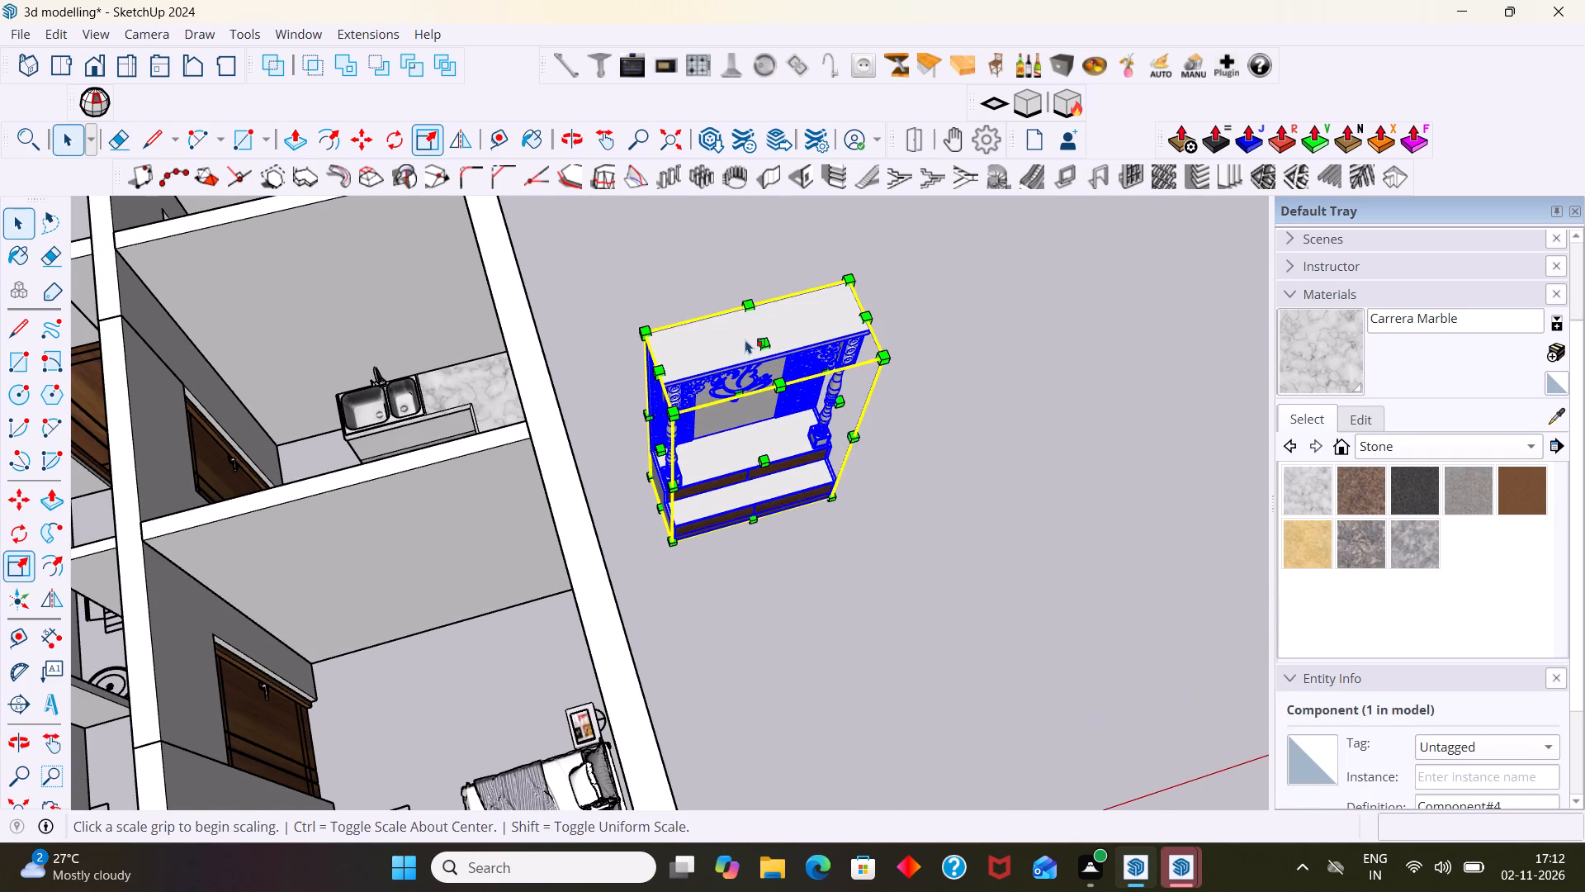
scroll(666, 439, up, 4)
click(656, 453)
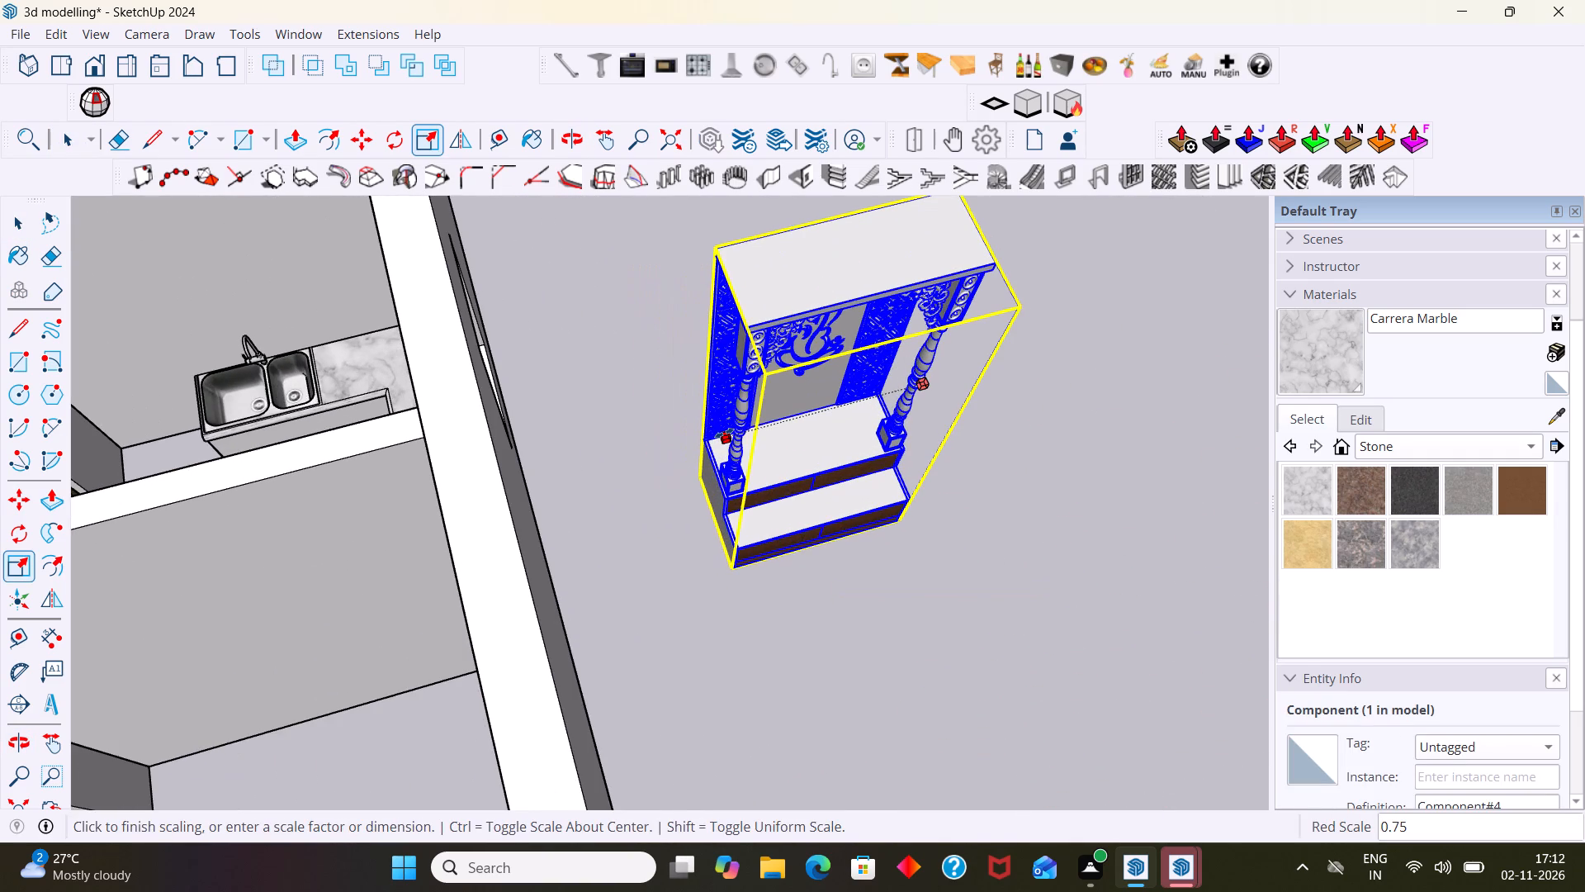
click(726, 431)
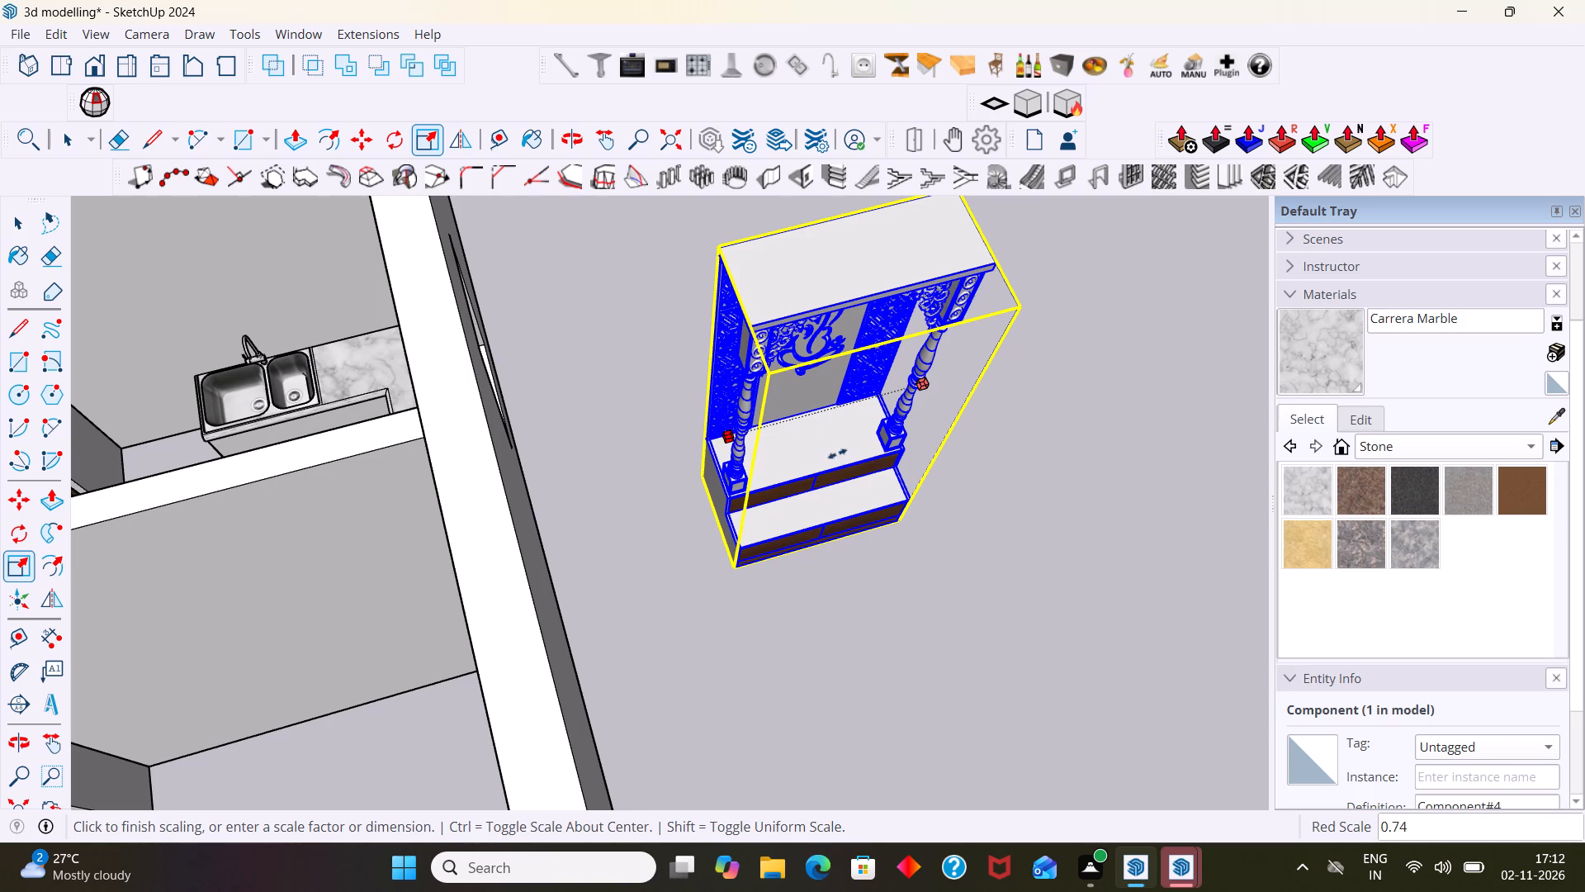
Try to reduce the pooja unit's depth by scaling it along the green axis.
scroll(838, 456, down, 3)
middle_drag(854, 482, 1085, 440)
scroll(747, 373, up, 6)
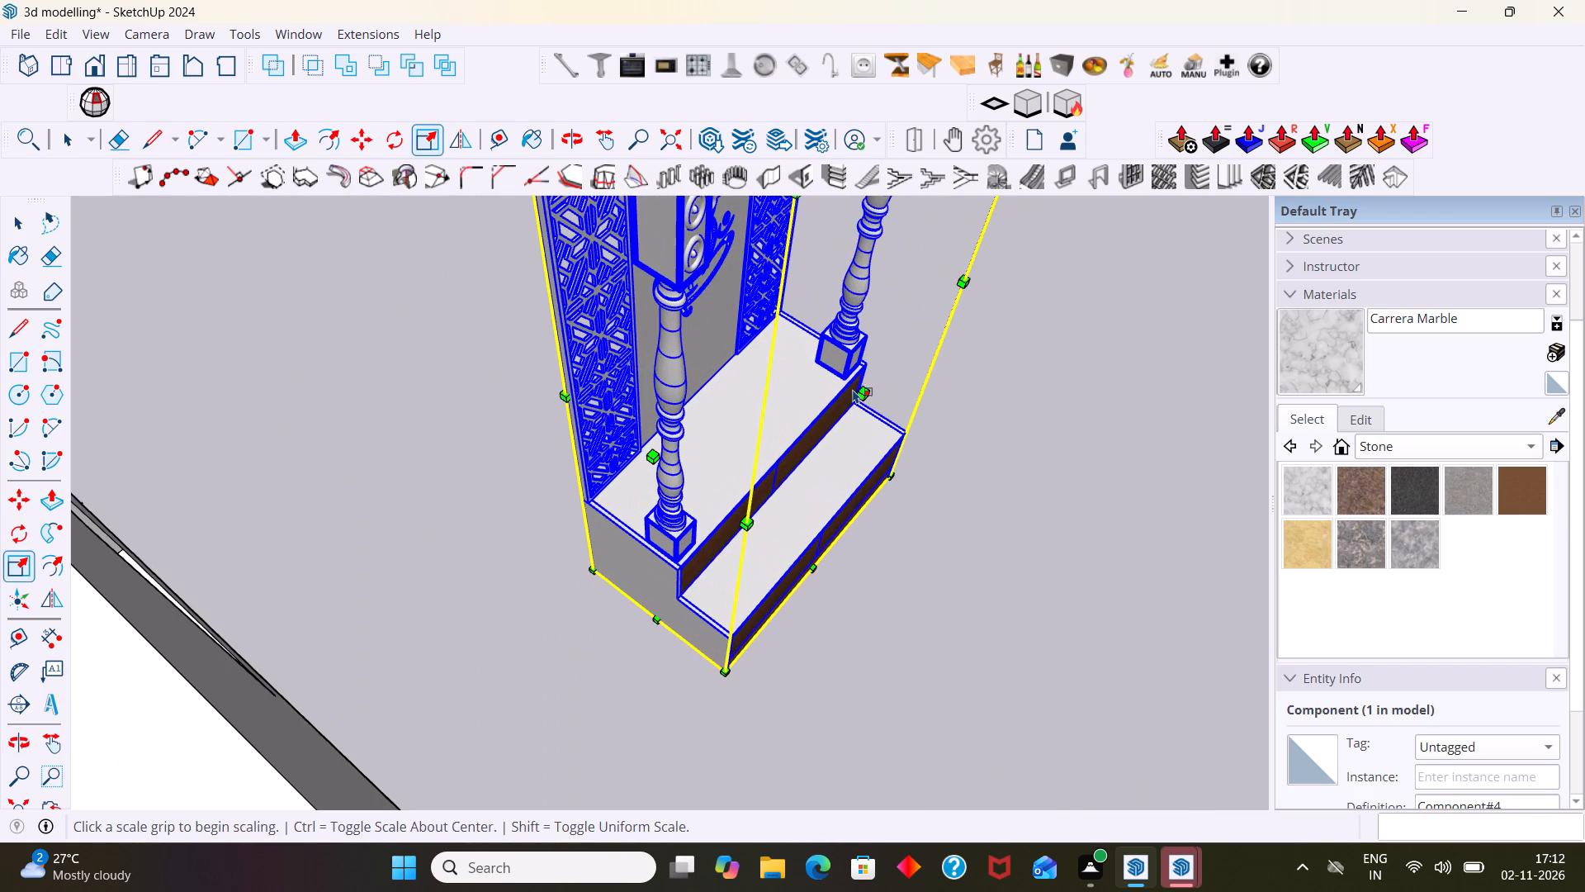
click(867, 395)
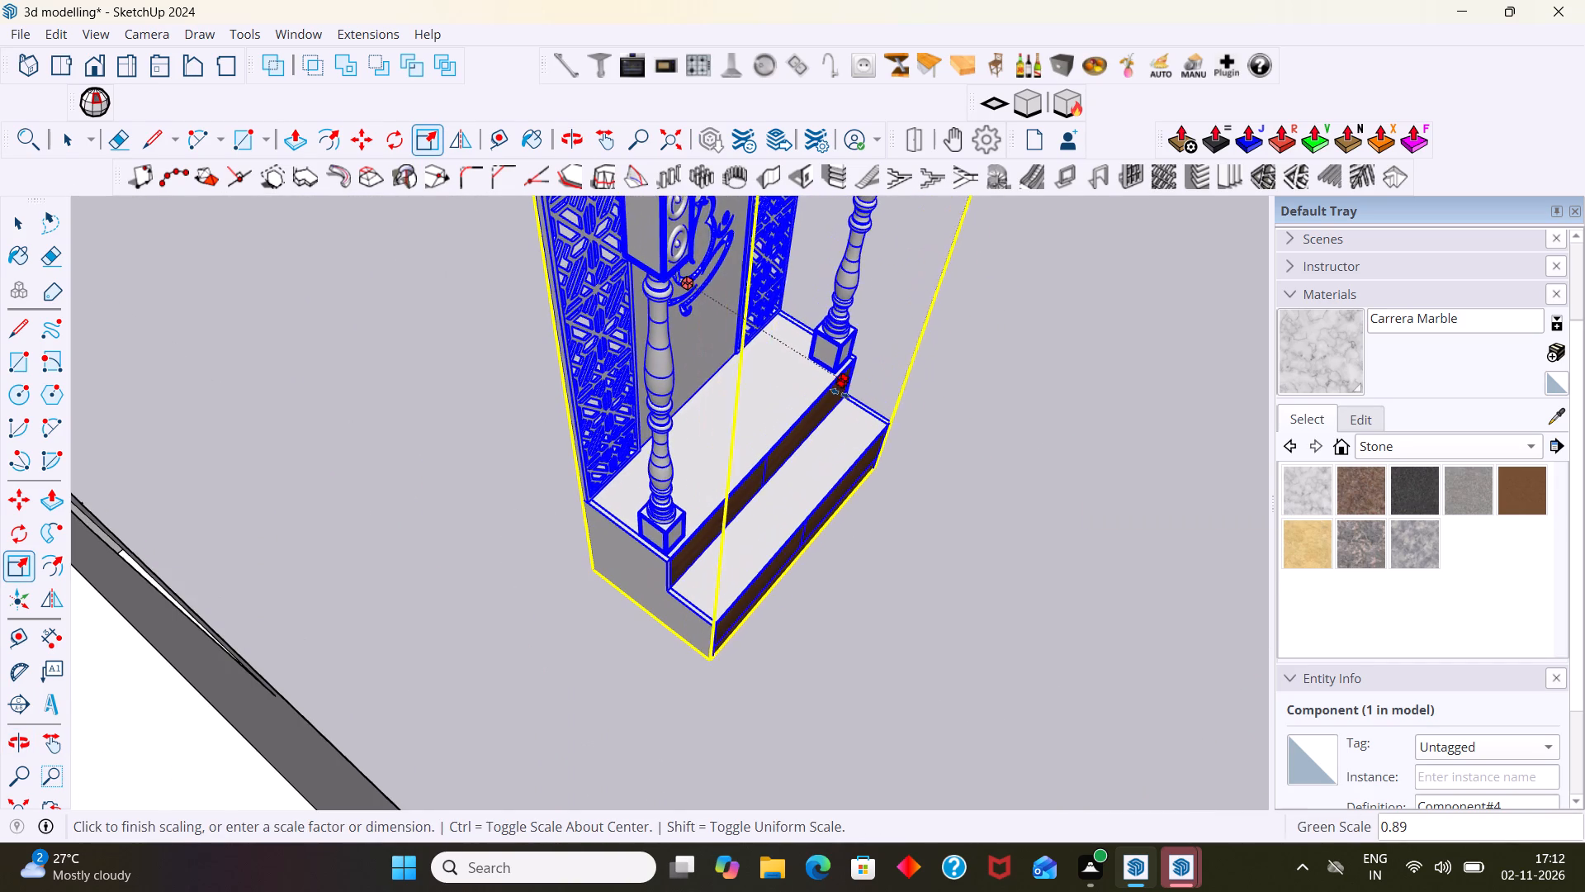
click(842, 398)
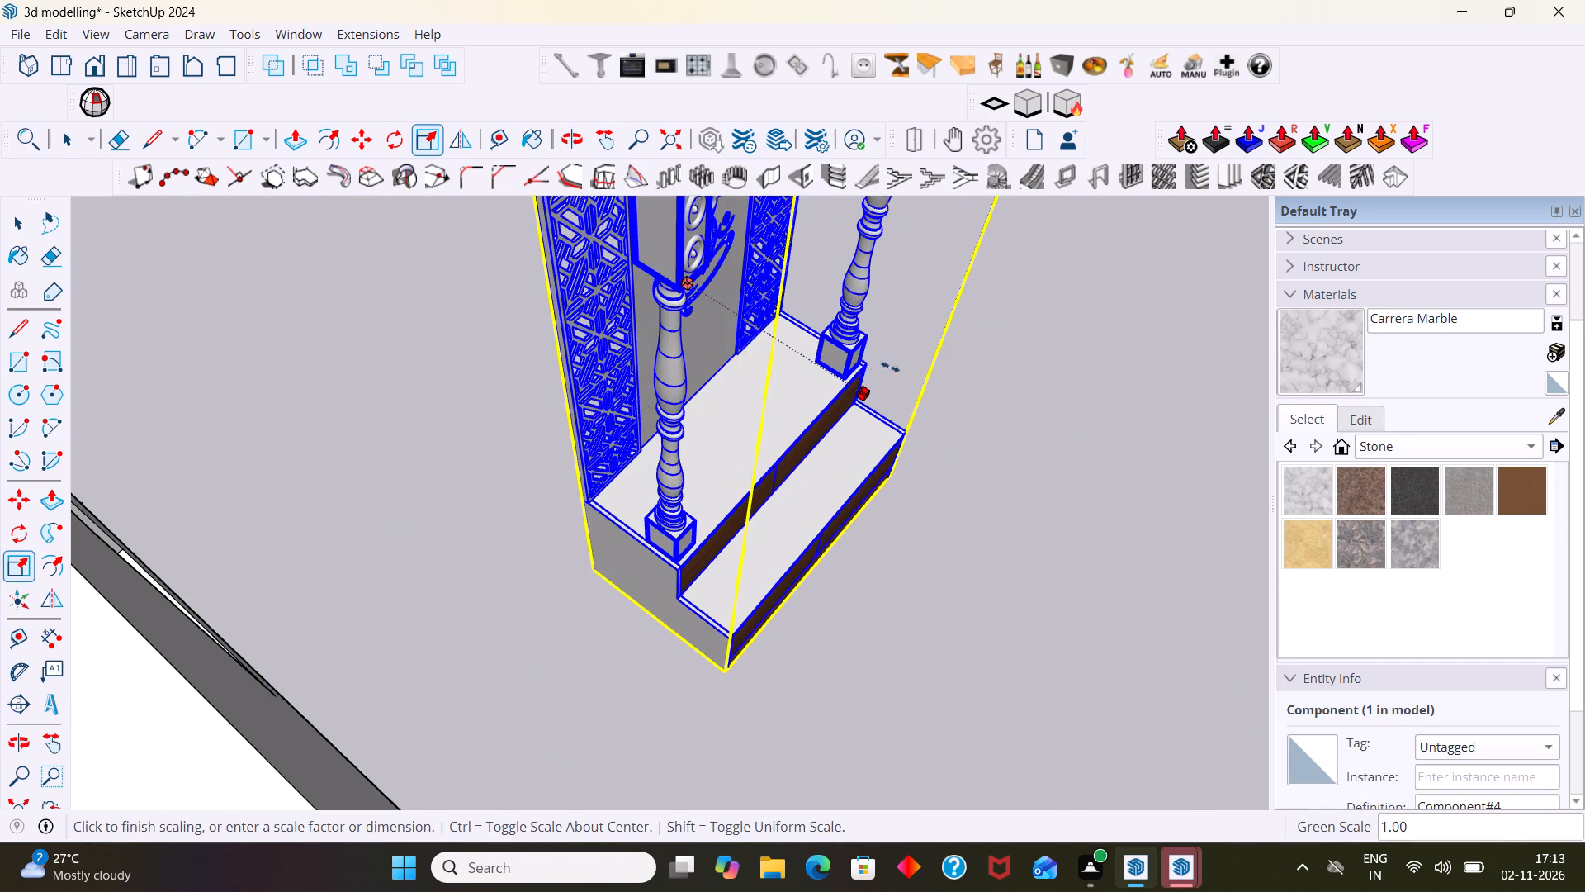
Examine the narrowed pooja unit's front and steps up close, and its size against the house.
middle_drag(901, 357, 493, 278)
scroll(657, 311, up, 1)
scroll(657, 311, down, 3)
middle_drag(854, 396, 695, 360)
scroll(911, 467, up, 3)
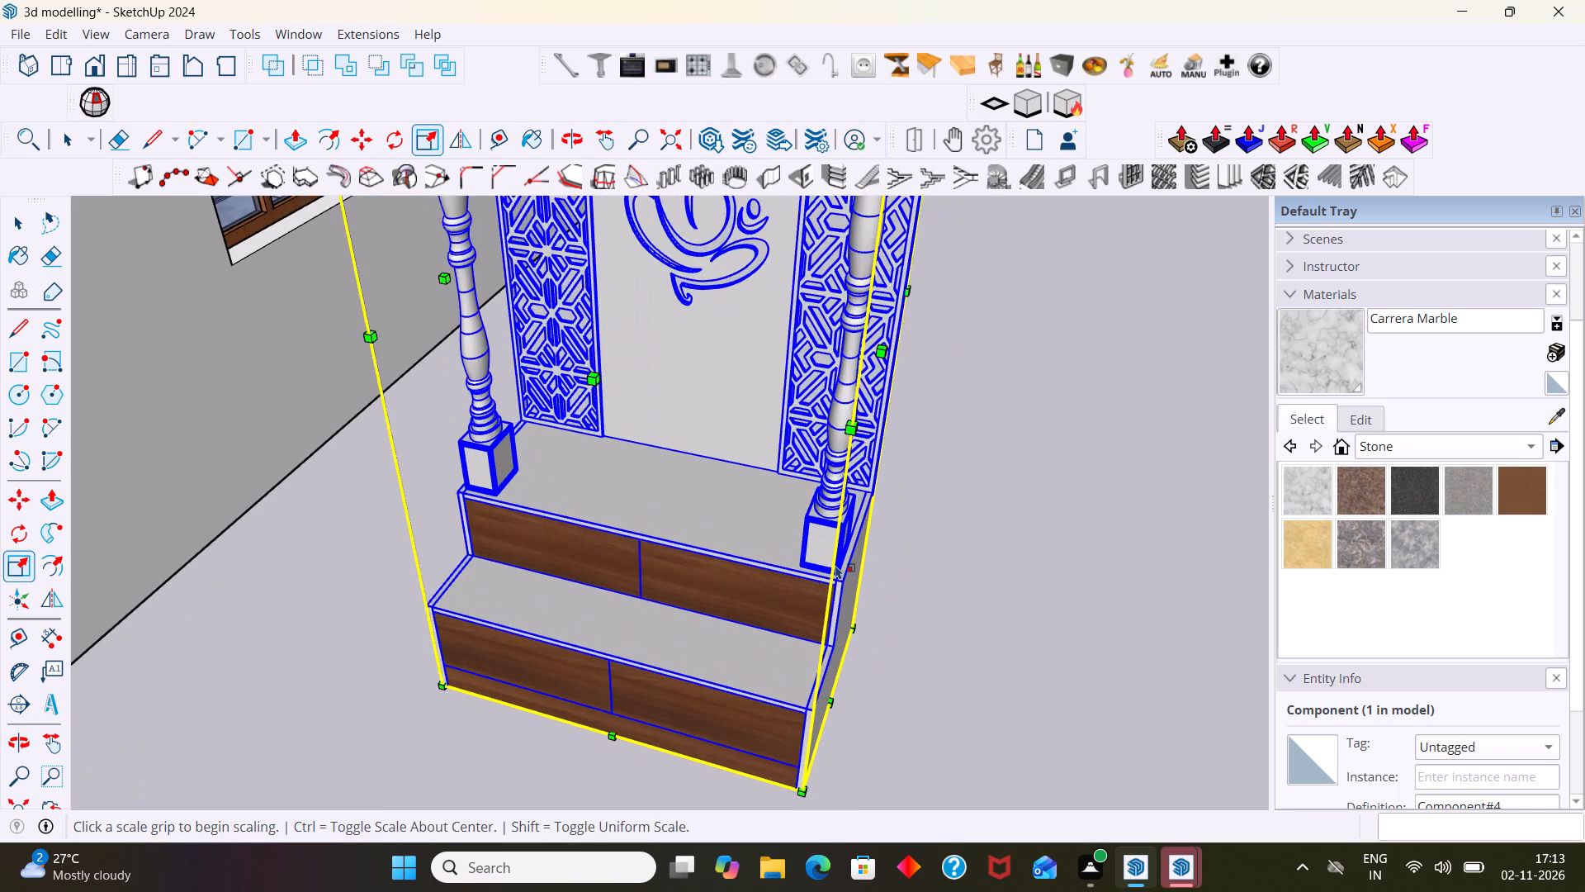
scroll(856, 643, up, 4)
scroll(843, 621, down, 17)
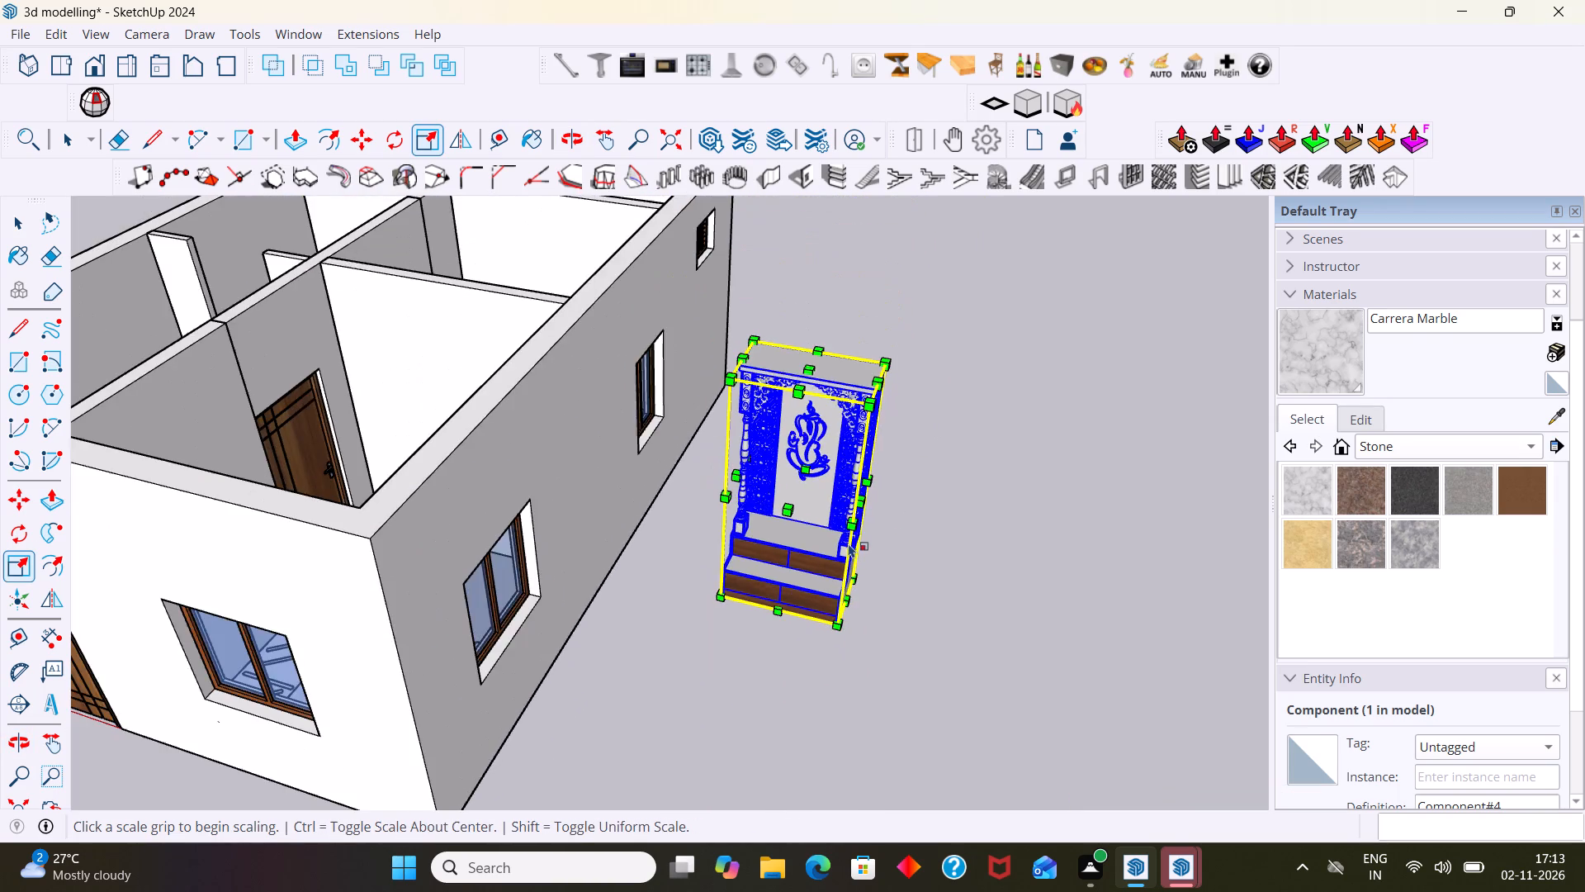
middle_drag(847, 541, 1118, 624)
key(space)
click(1010, 496)
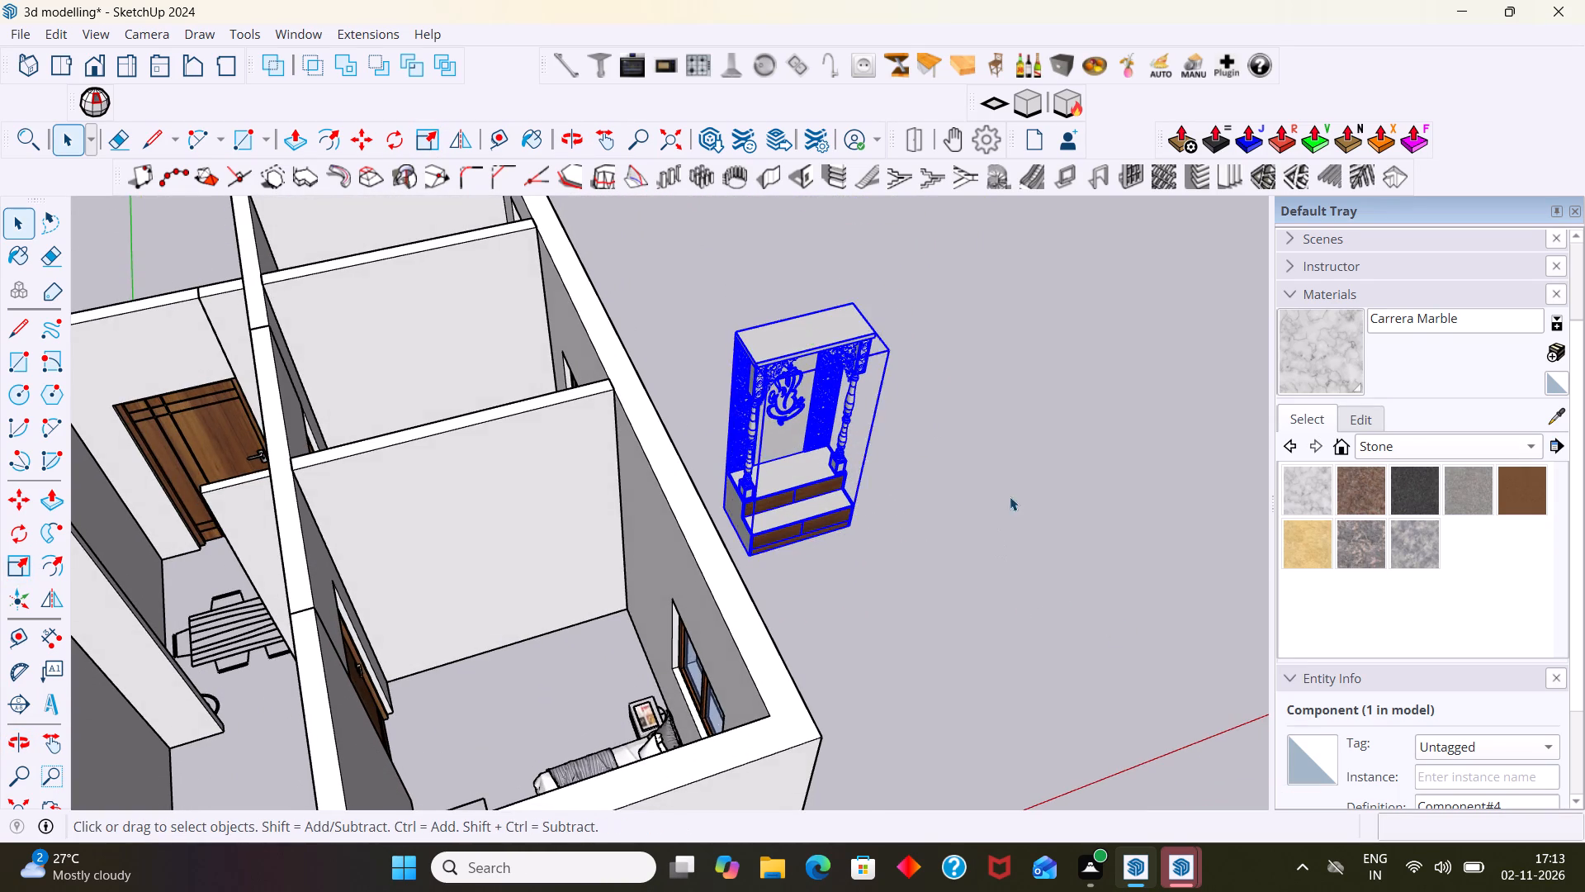
Compare the pooja unit outside with the kitchen's free space beside the sink from several angles.
scroll(837, 537, up, 4)
scroll(746, 442, down, 5)
shift+middle_drag(761, 453, 864, 740)
scroll(823, 702, up, 2)
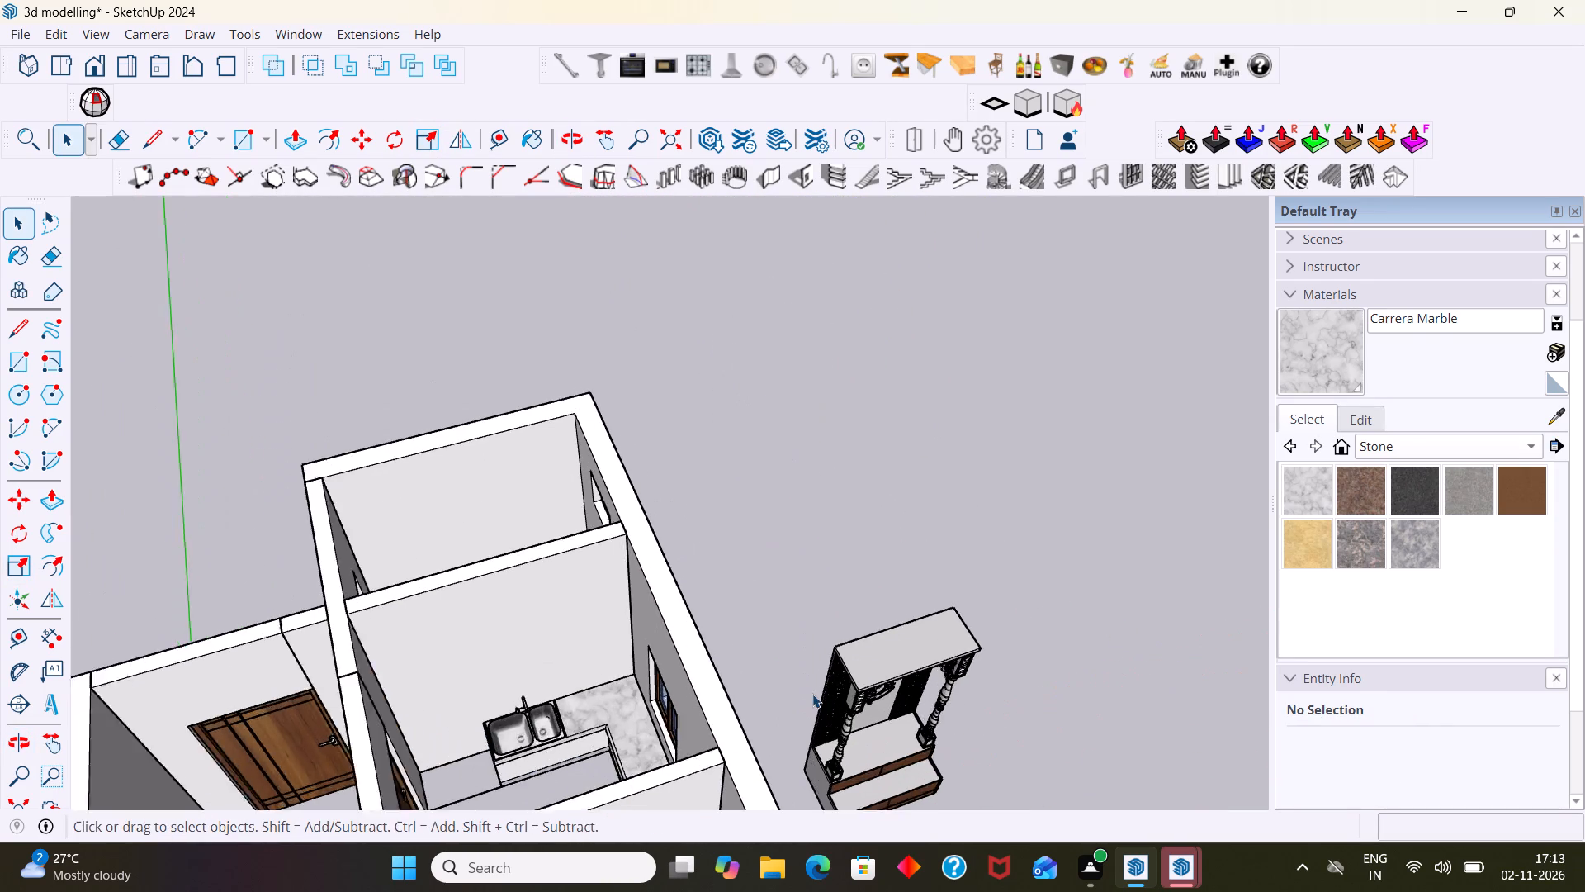
scroll(812, 694, up, 2)
middle_drag(807, 691, 771, 562)
scroll(848, 661, up, 2)
middle_drag(848, 667, 1037, 655)
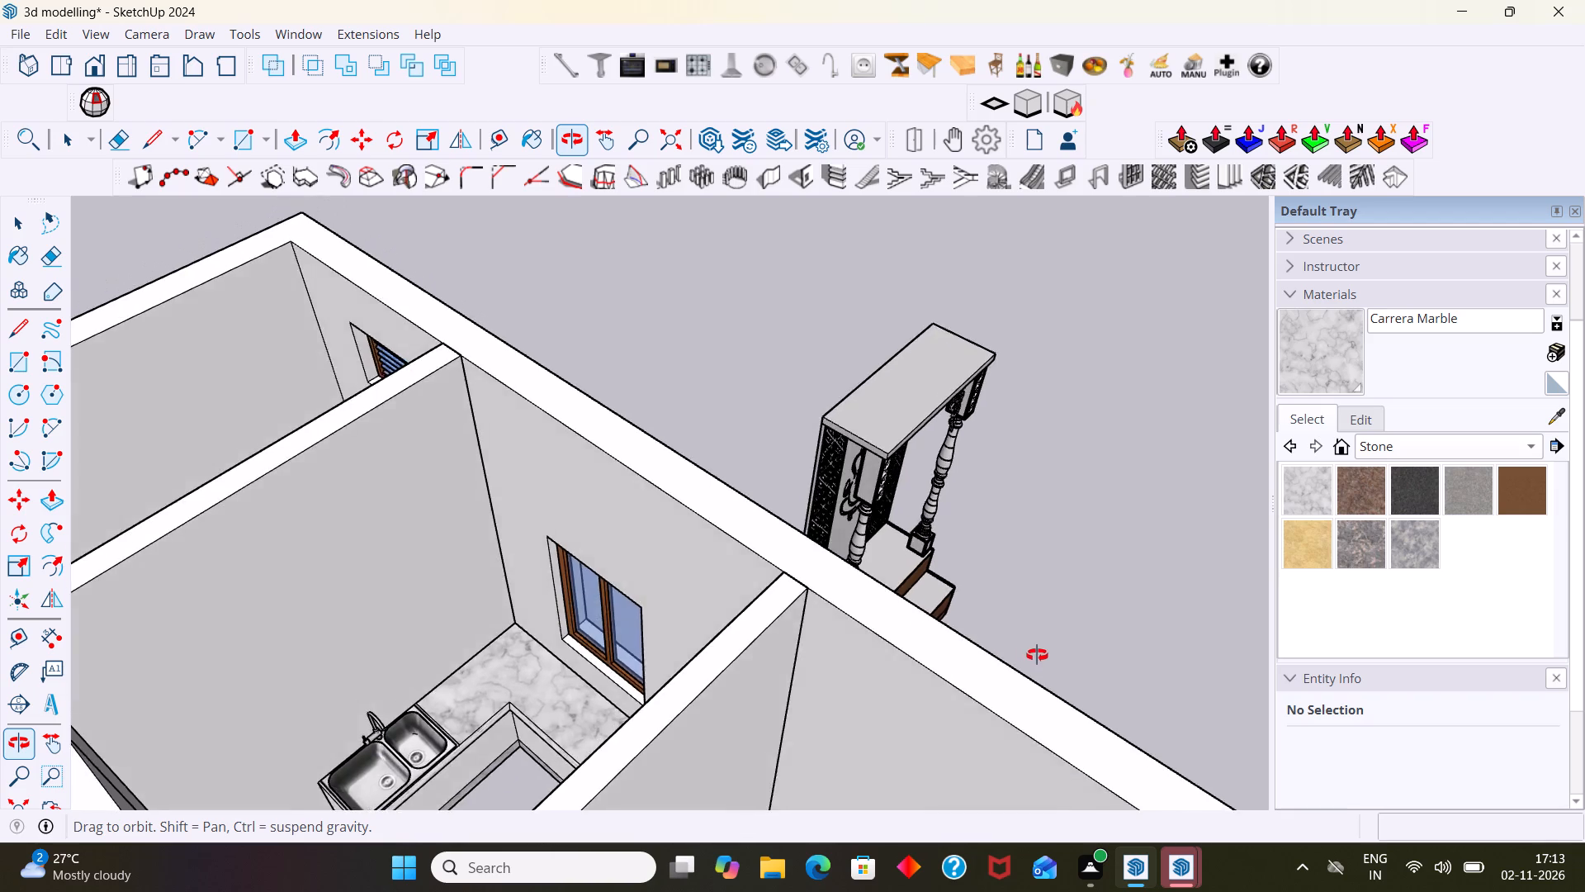
middle_drag(1037, 655, 802, 636)
scroll(859, 610, down, 9)
middle_drag(878, 626, 877, 773)
scroll(849, 719, down, 1)
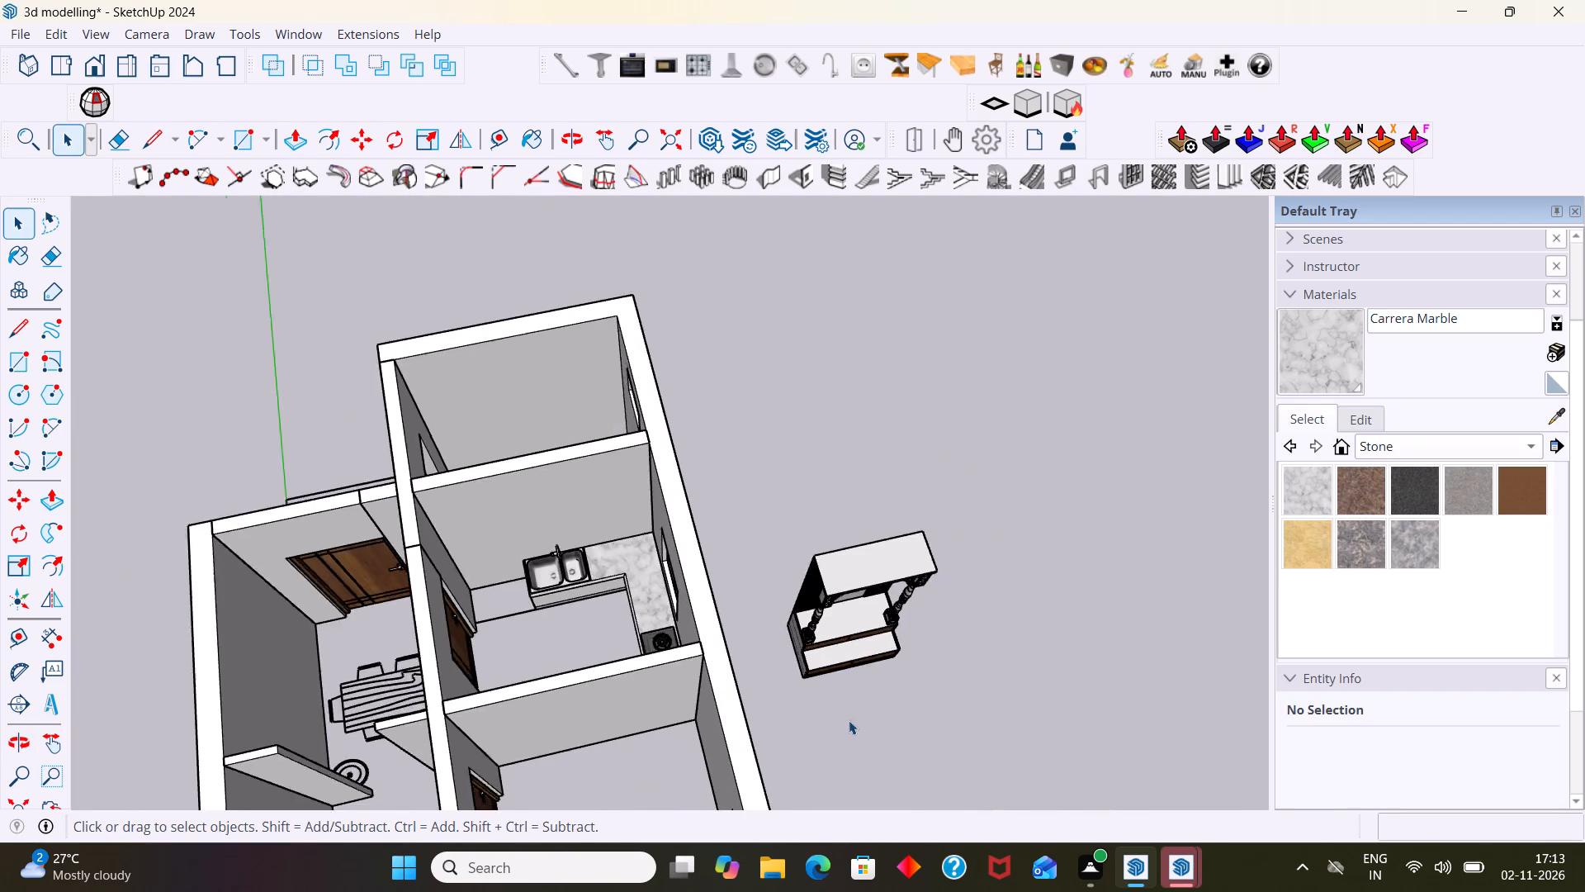
scroll(849, 720, down, 3)
middle_drag(826, 671, 825, 743)
scroll(835, 694, up, 11)
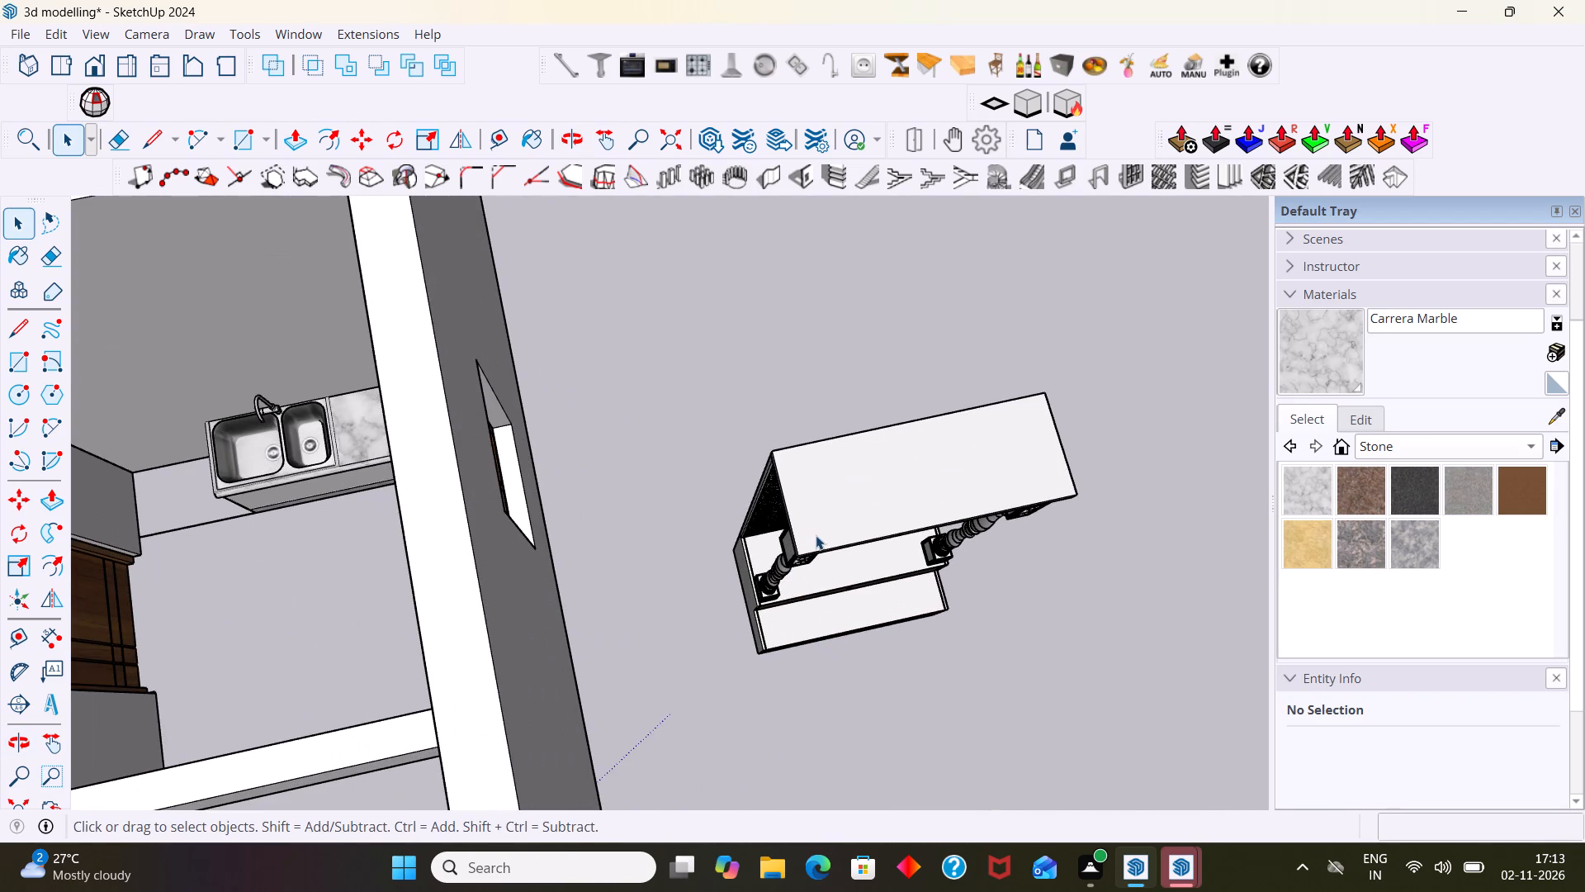
Scale the pooja unit by about 0.73 in width (red) and 0.89 in height (blue).
click(816, 535)
key(s)
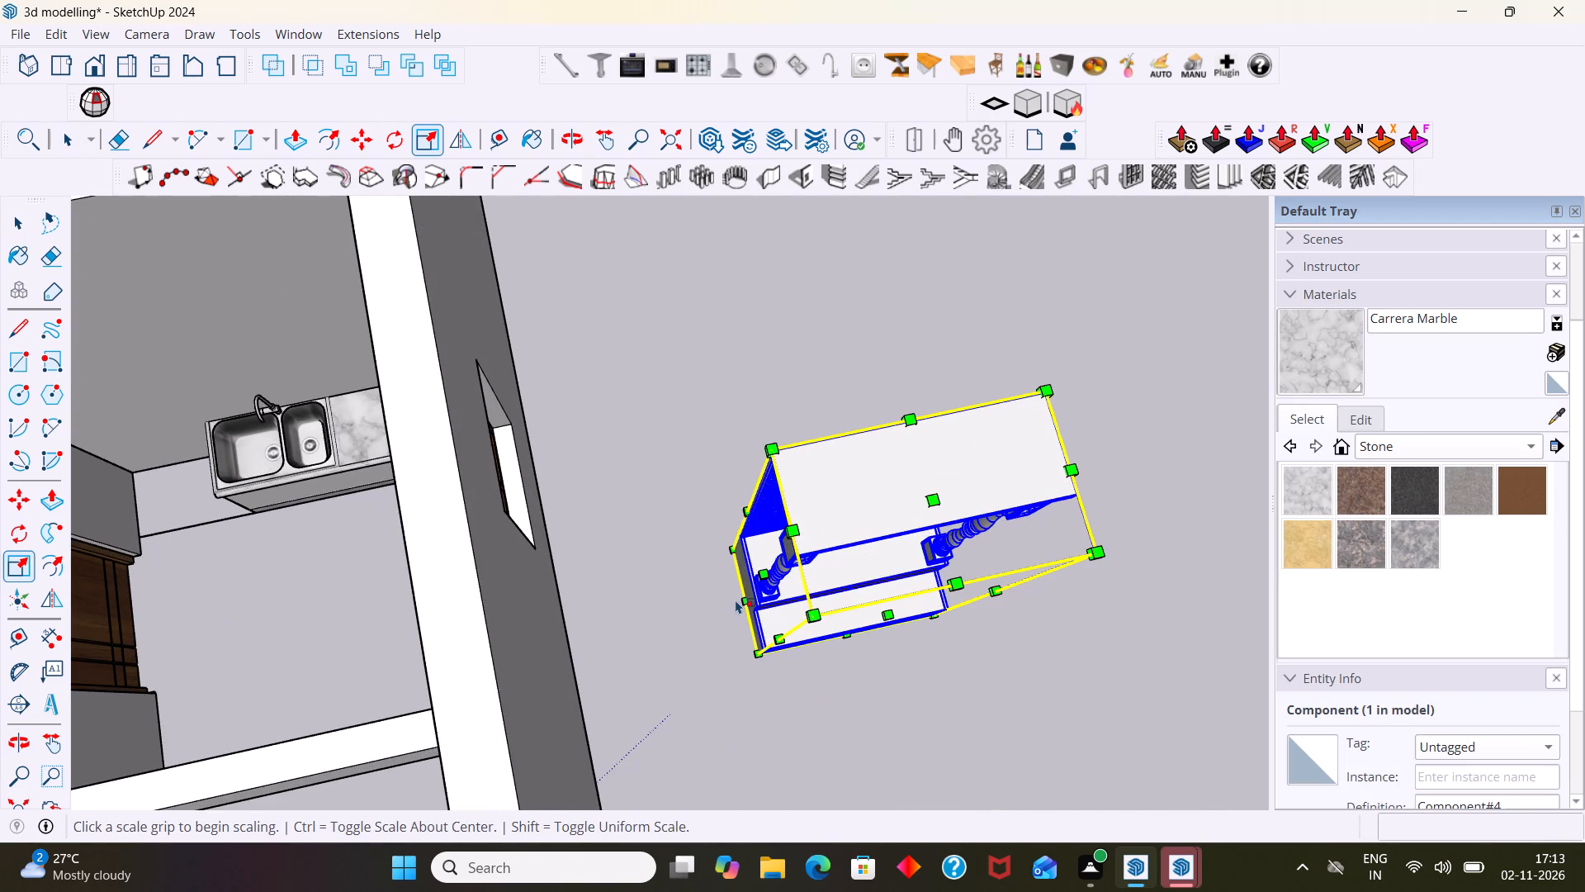
click(744, 599)
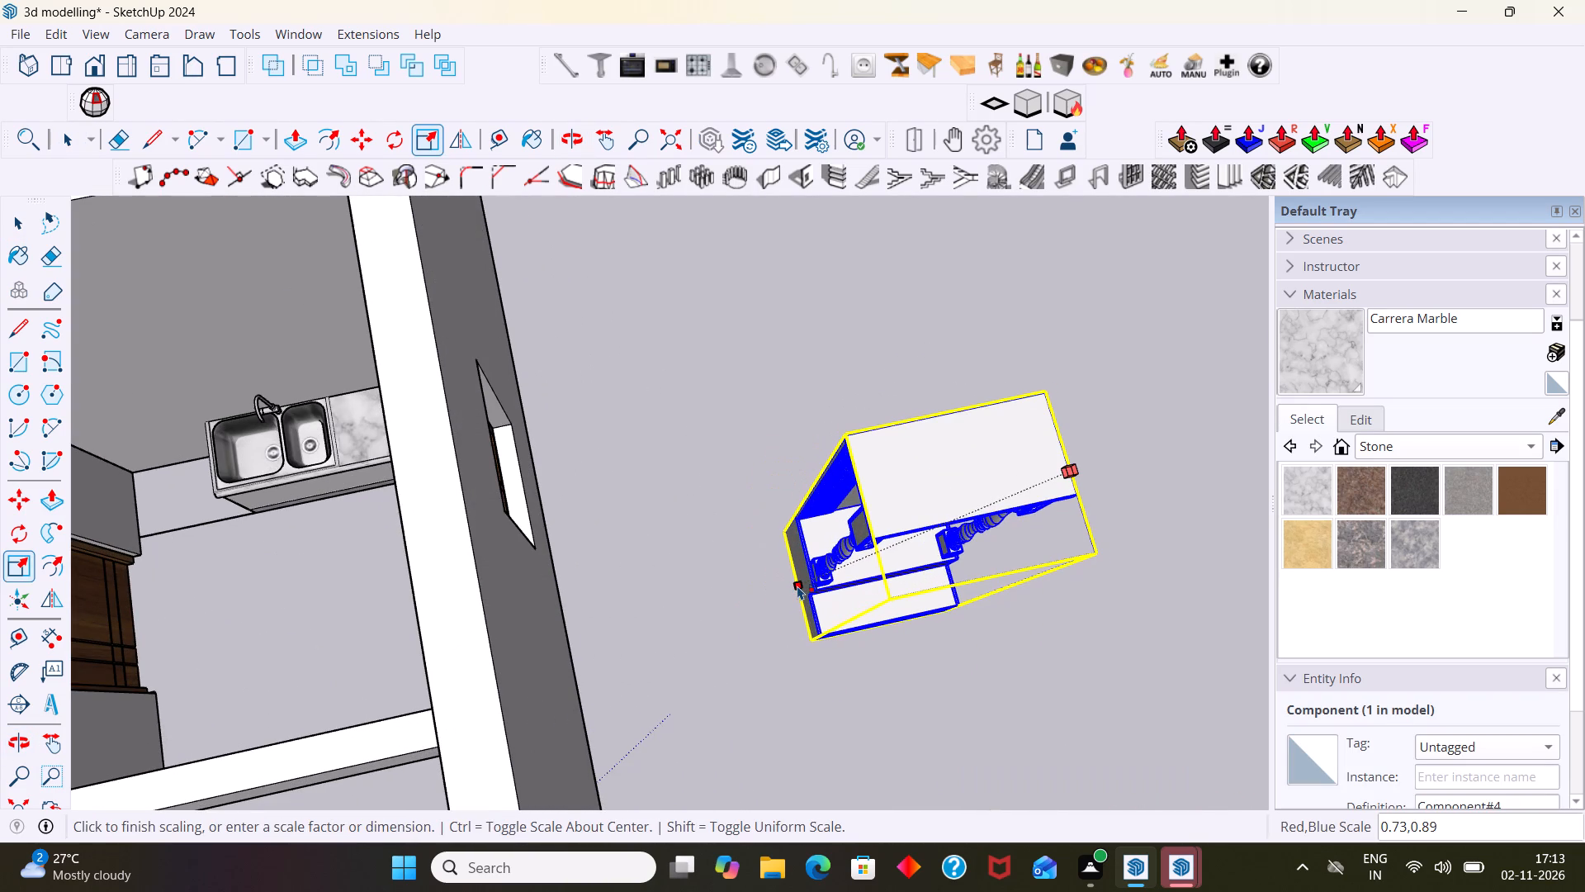
click(797, 586)
key(space)
click(1151, 387)
Move the pooja unit by its back corner into the kitchen corner between the door and the sink.
click(995, 476)
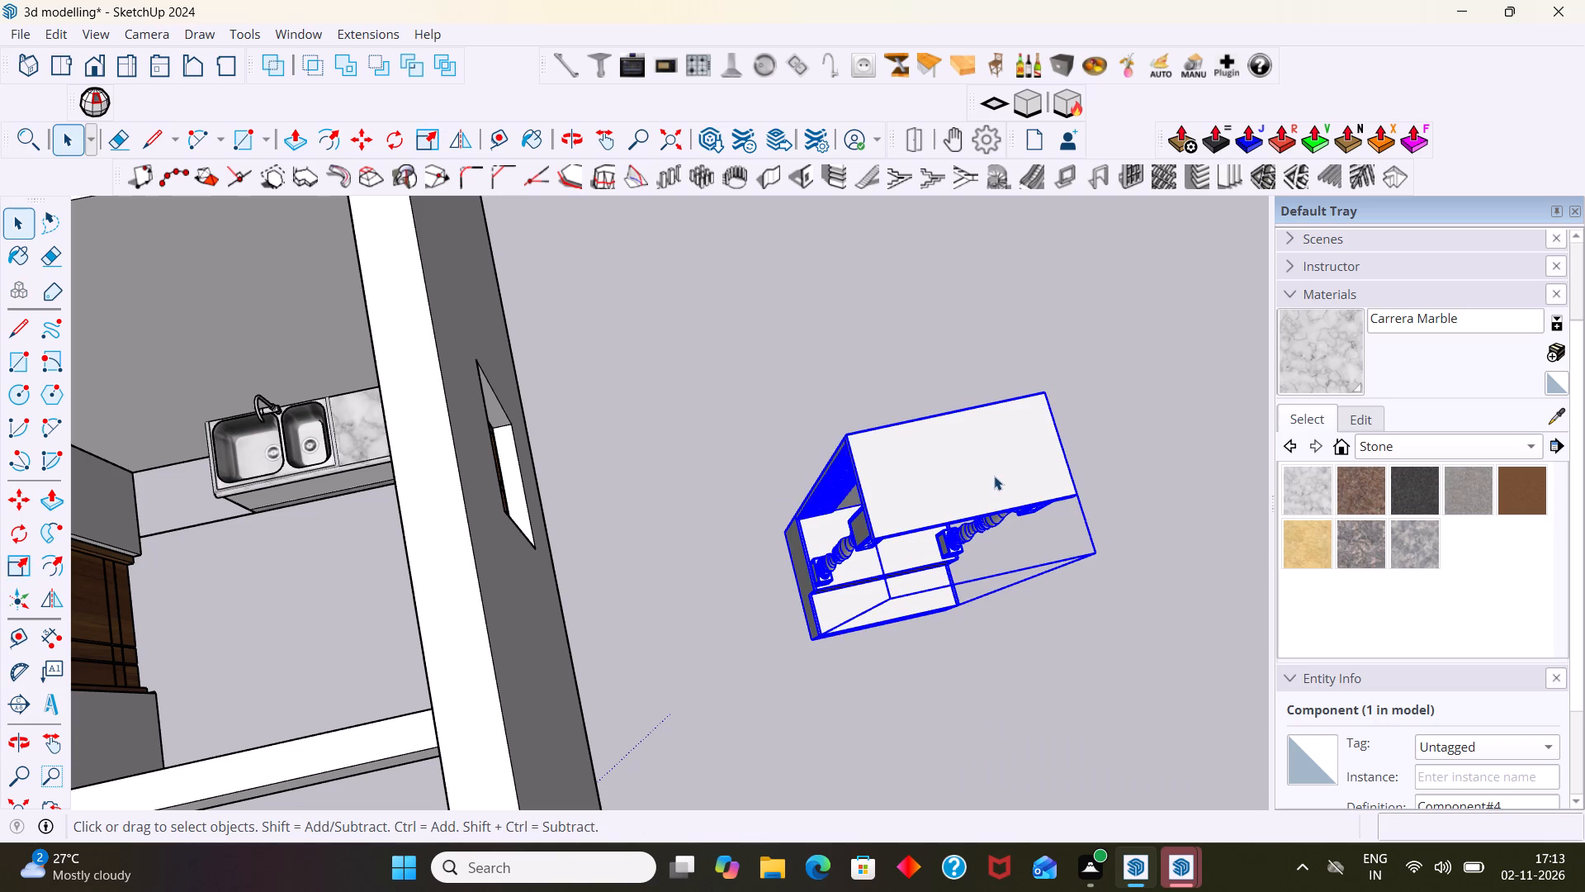
key(m)
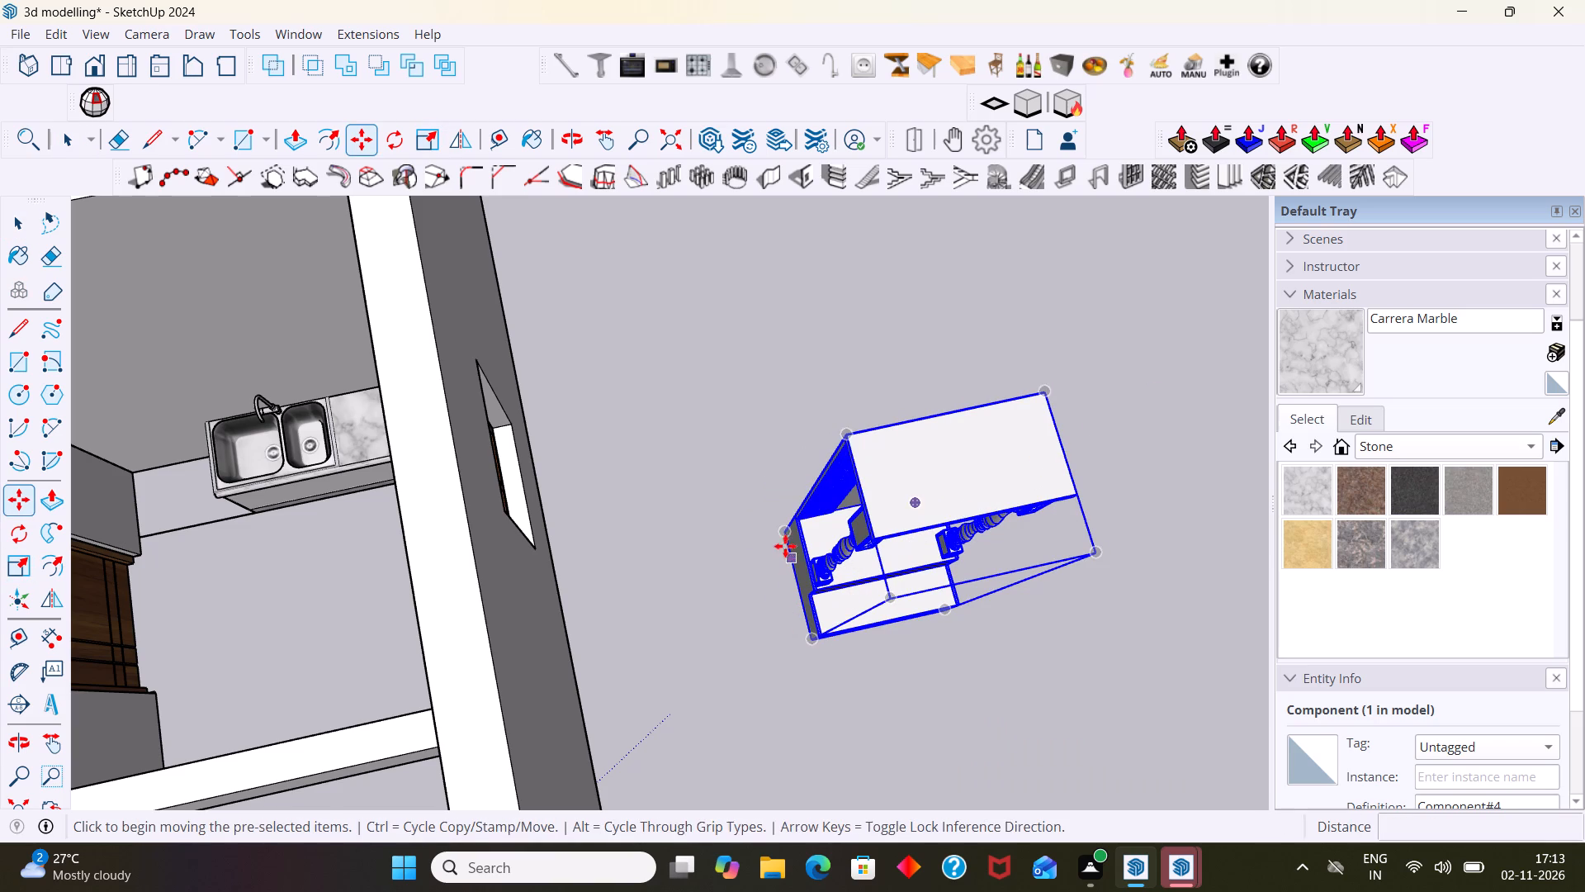
click(781, 529)
scroll(541, 500, down, 3)
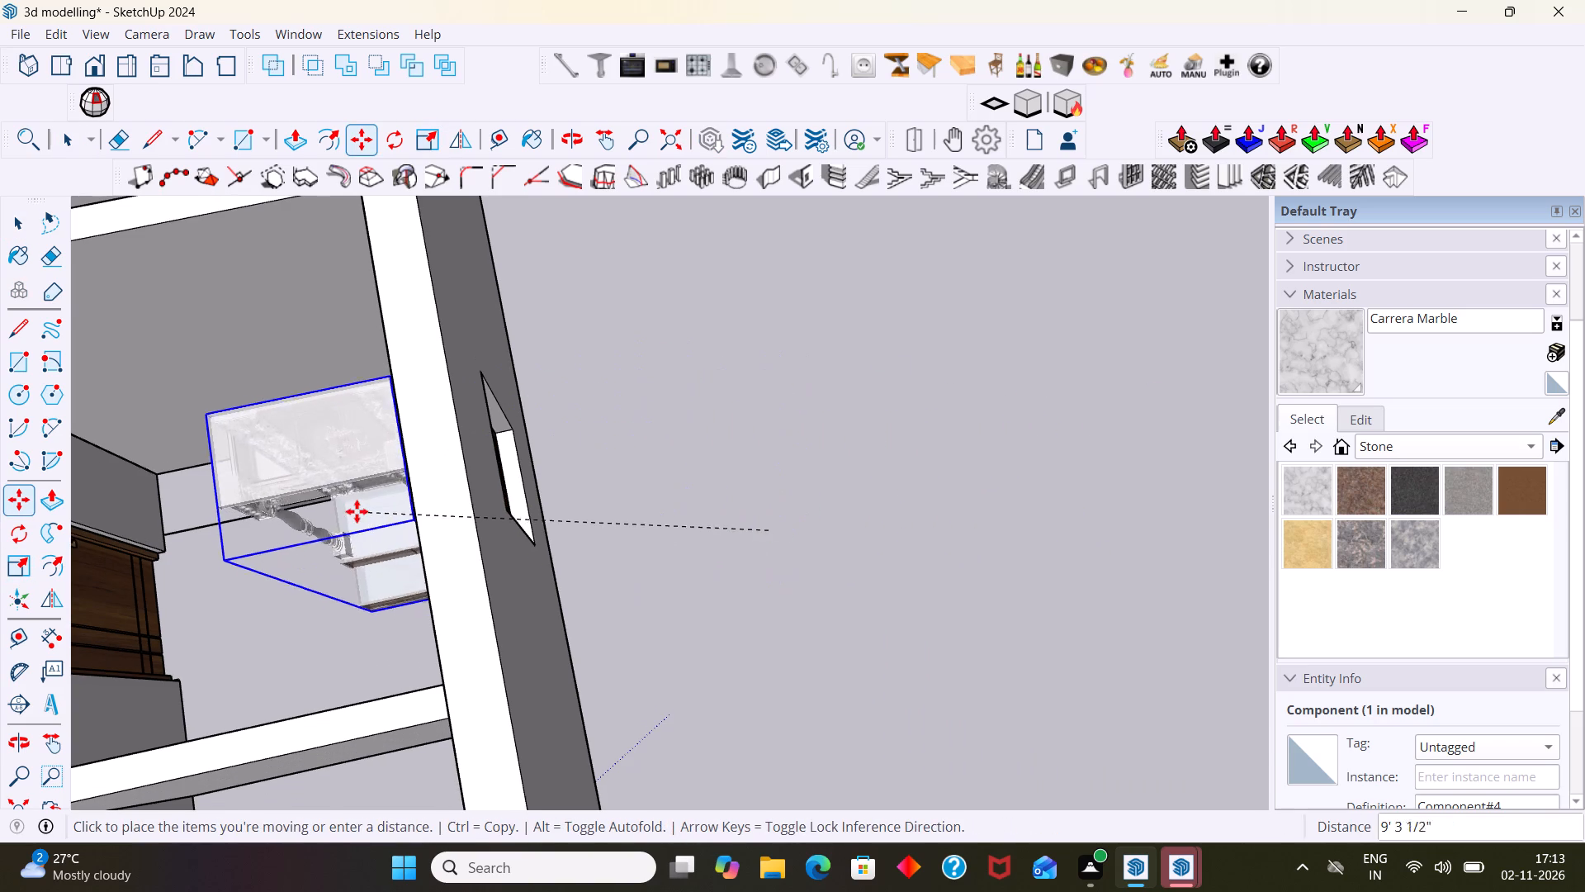
shift+middle_drag(357, 510, 995, 498)
scroll(846, 474, up, 4)
middle_drag(802, 475, 686, 499)
scroll(726, 488, up, 4)
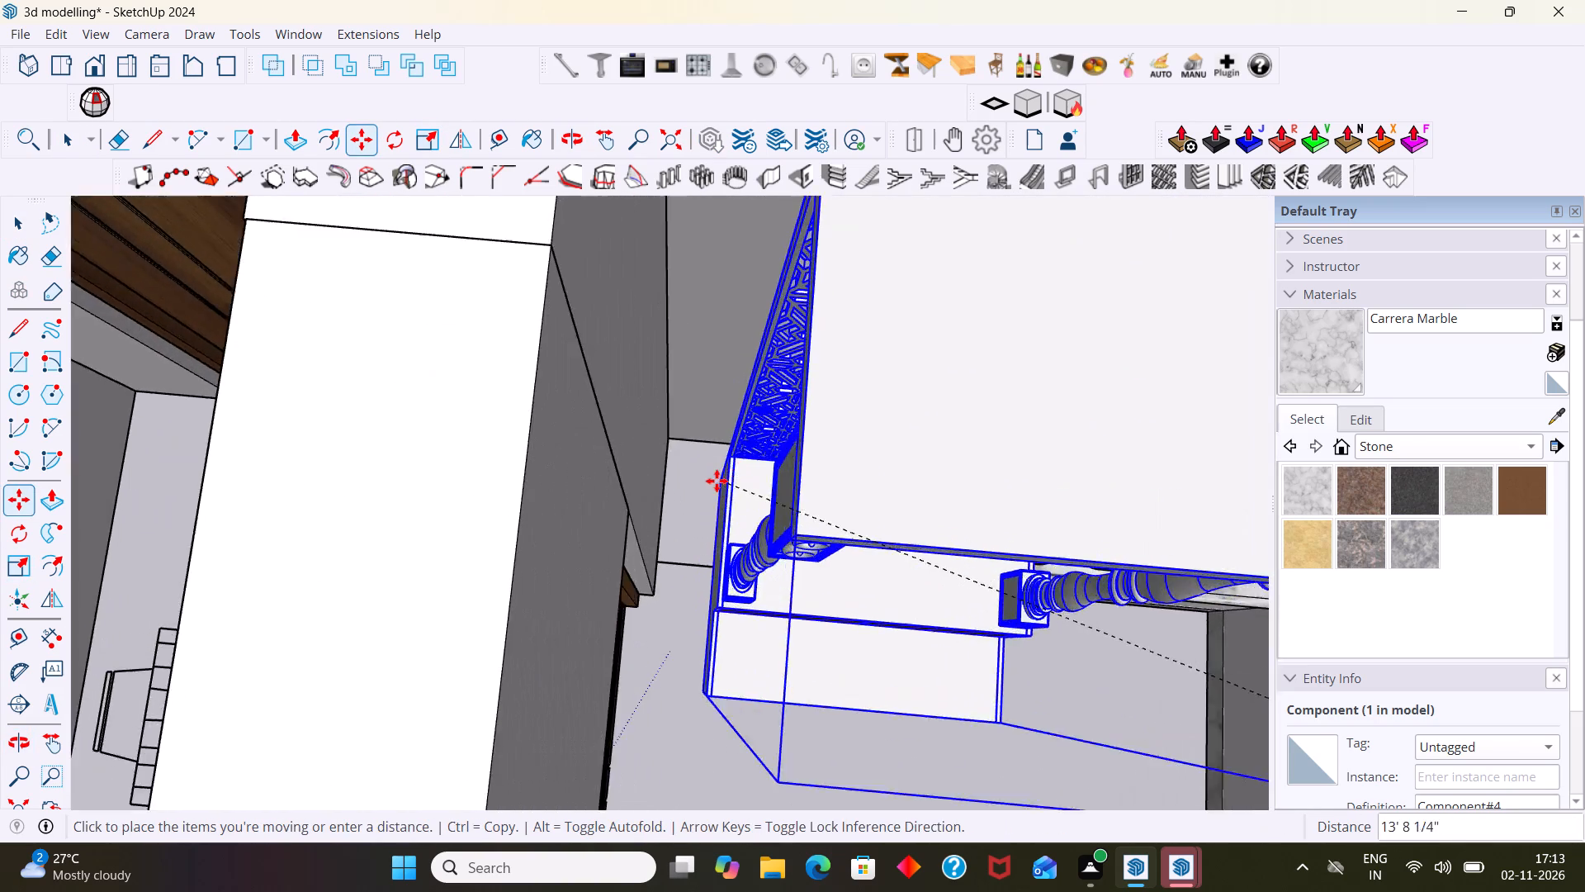
scroll(717, 481, up, 5)
middle_drag(624, 450, 618, 387)
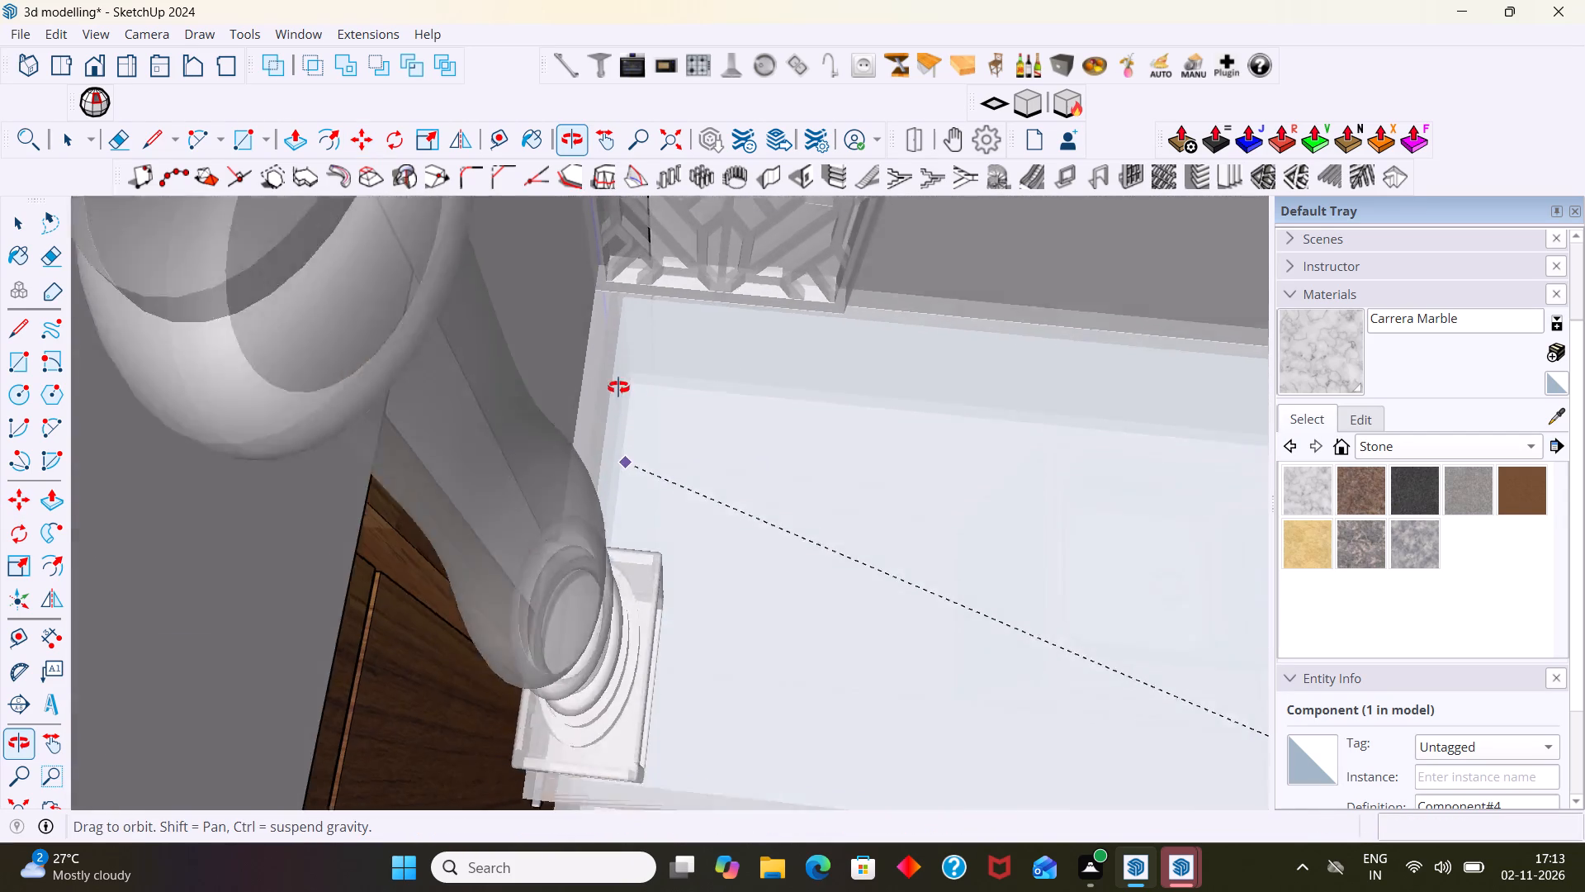
middle_drag(618, 387, 620, 372)
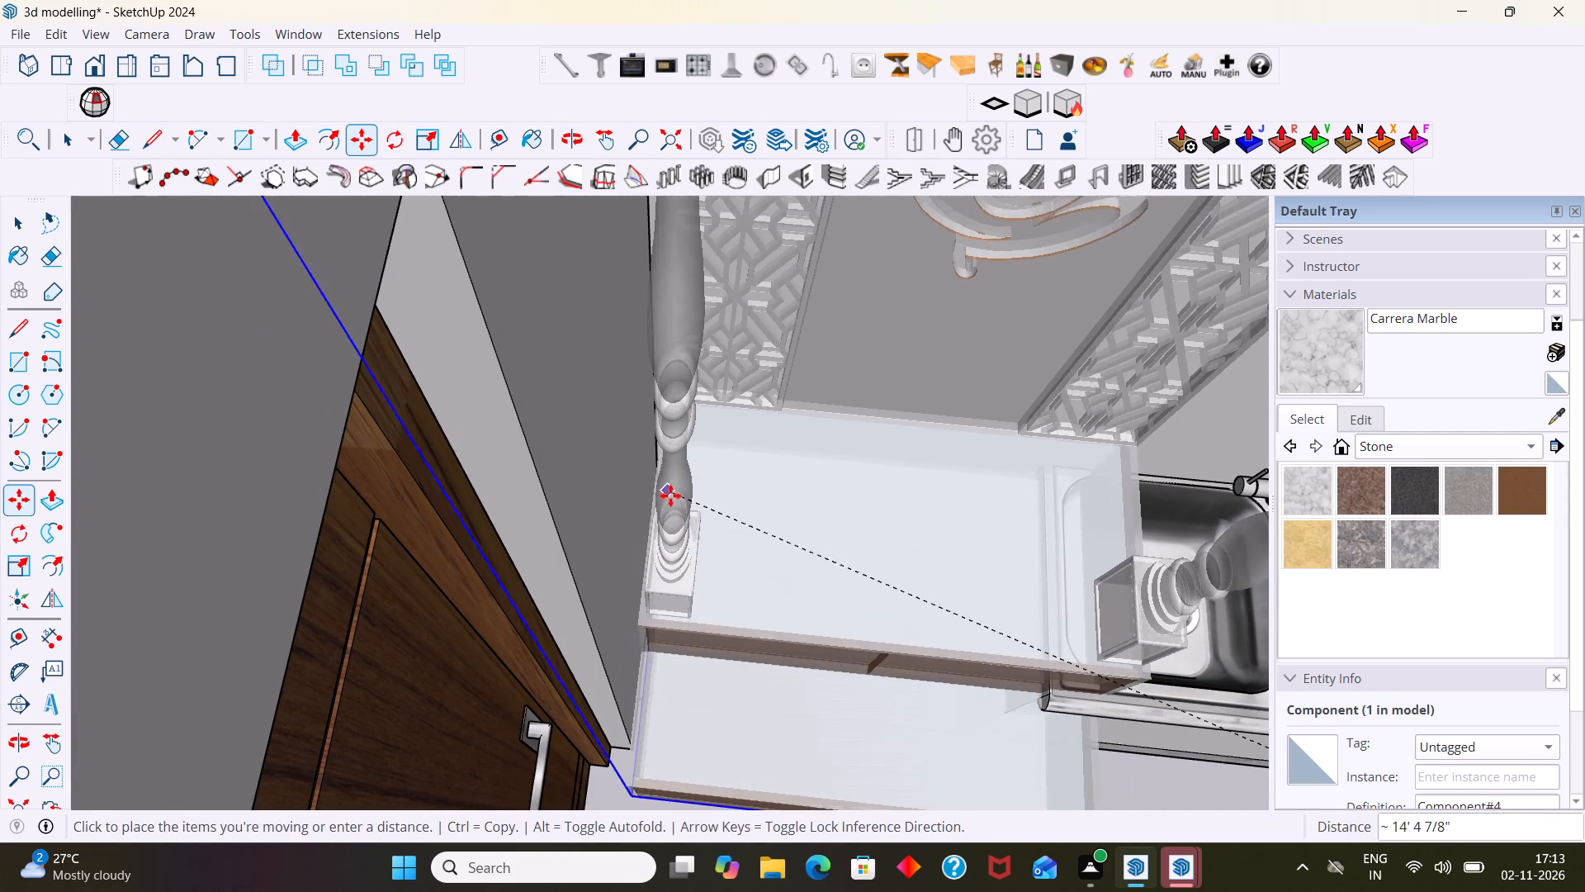
click(659, 528)
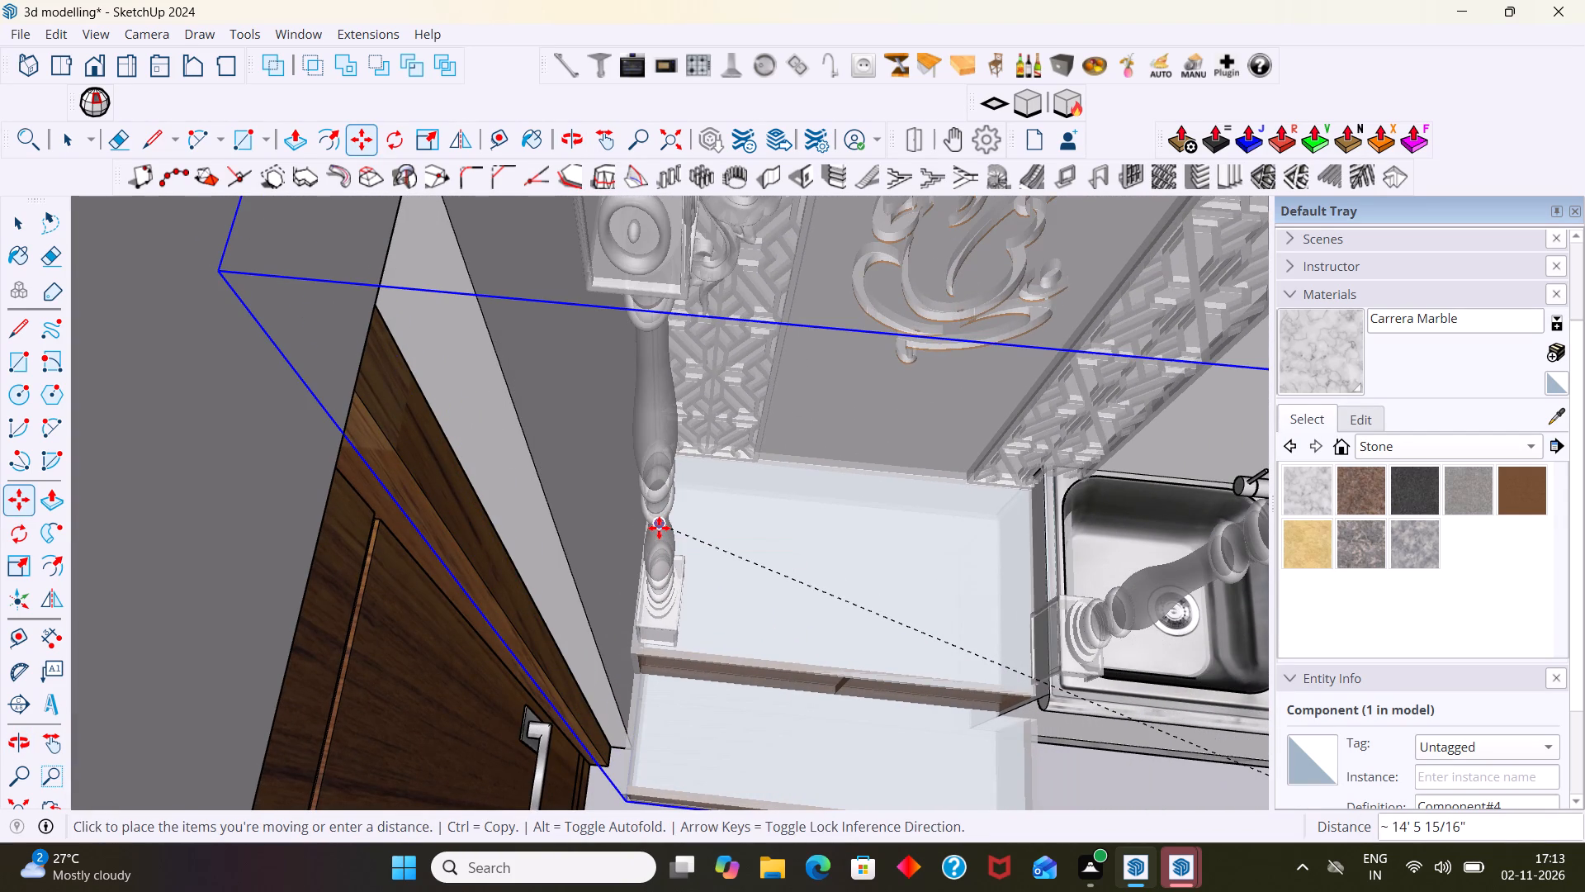
key(space)
scroll(722, 543, down, 13)
scroll(920, 466, down, 3)
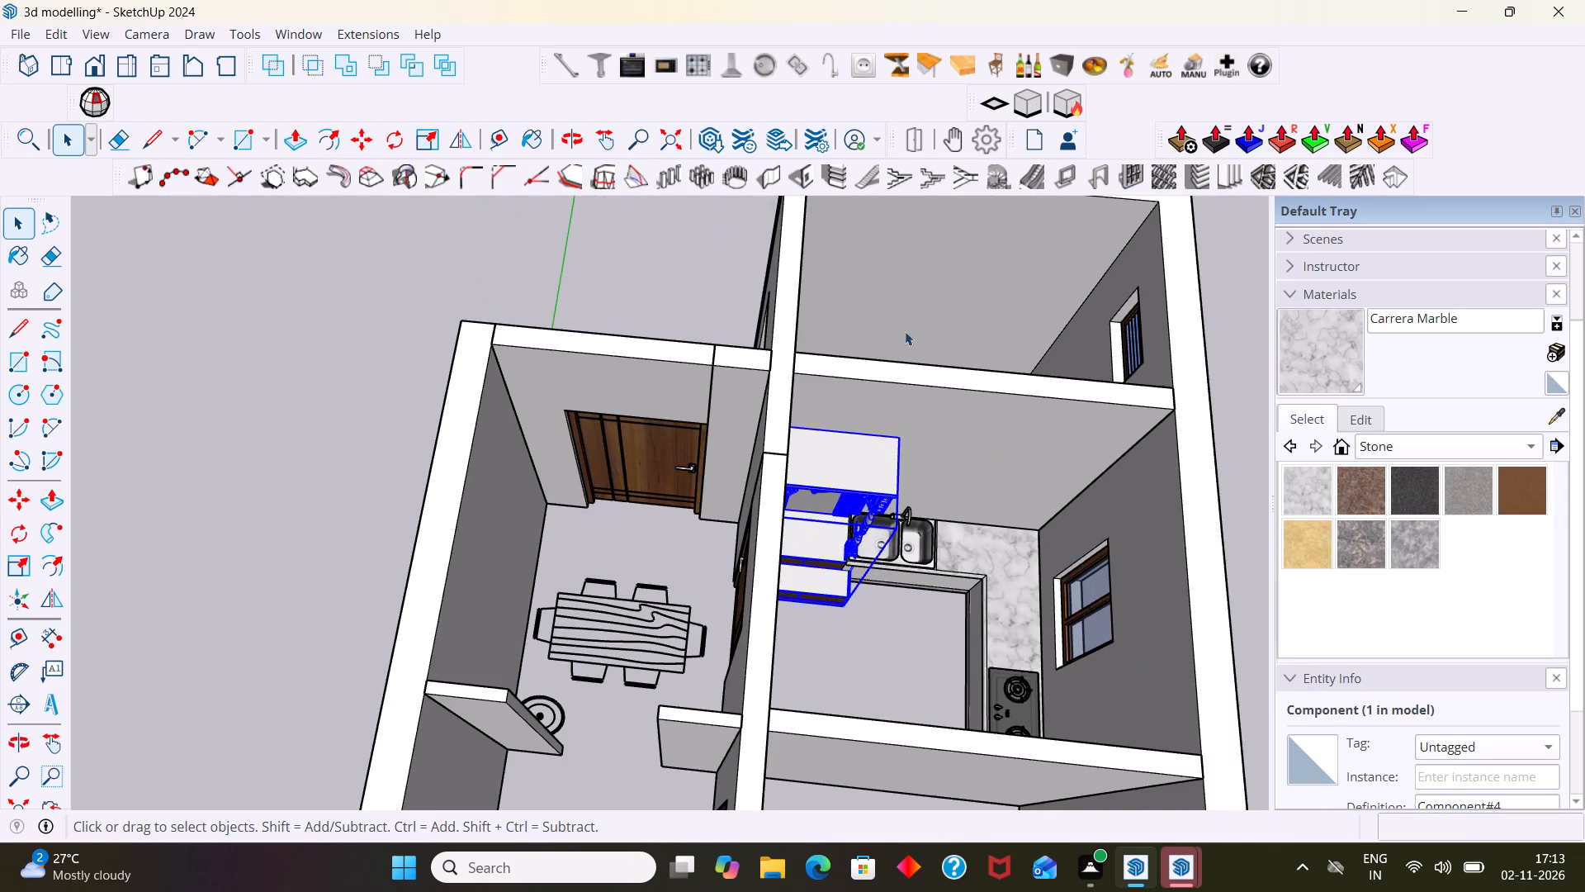
click(915, 308)
Scale the pooja unit's width along the red axis by about 0.88 so it clears the kitchen sink.
scroll(902, 314, down, 5)
middle_drag(858, 477, 870, 408)
scroll(859, 484, up, 11)
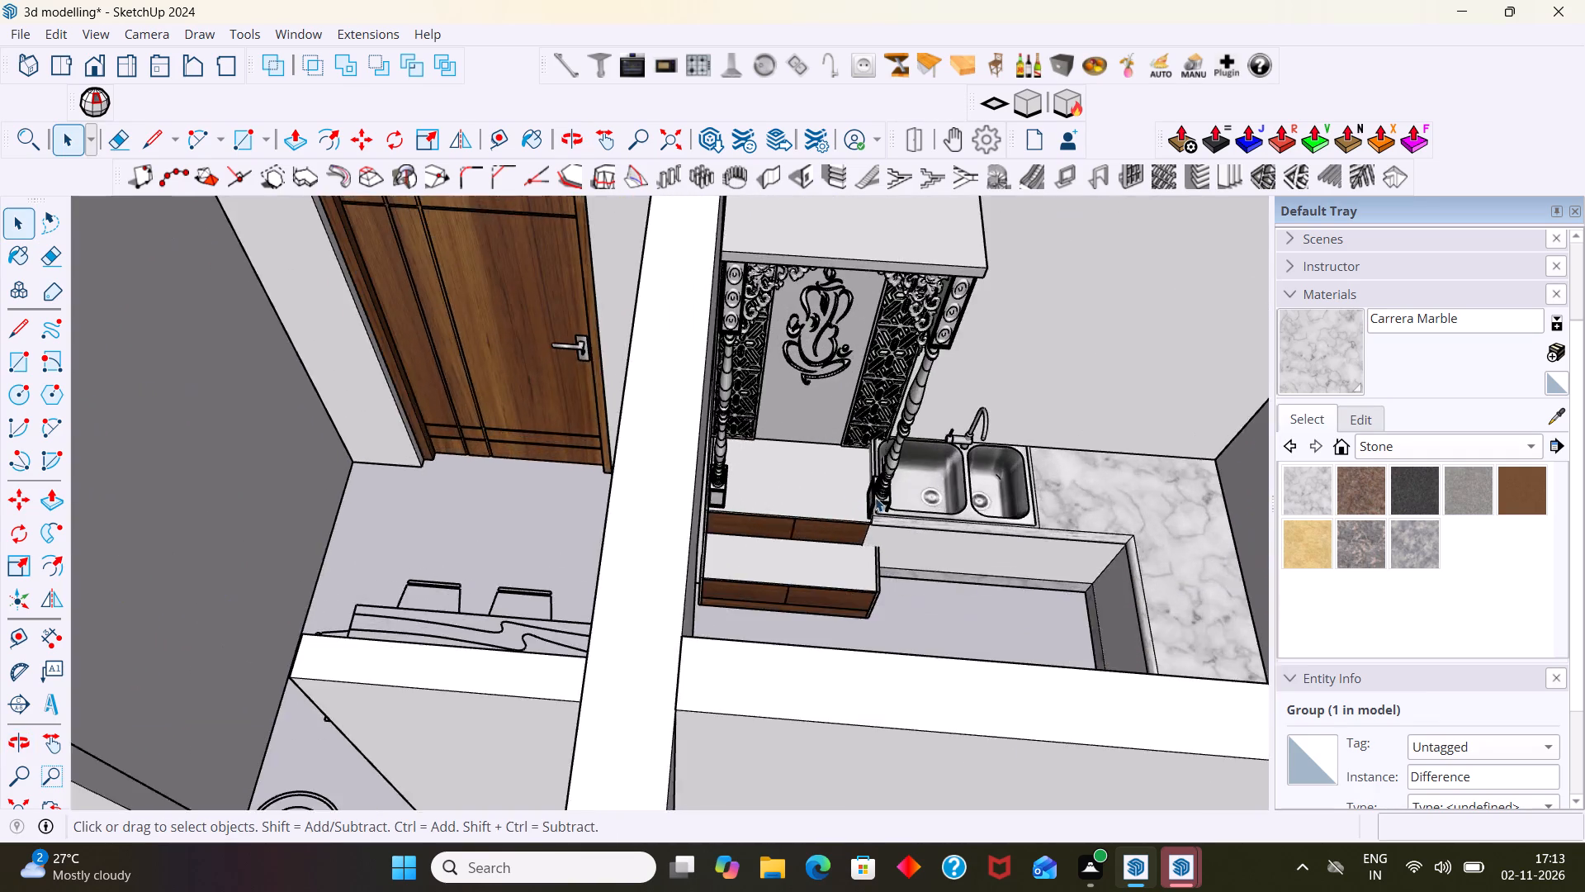
middle_drag(880, 493, 882, 468)
scroll(879, 468, up, 5)
middle_drag(865, 477, 929, 505)
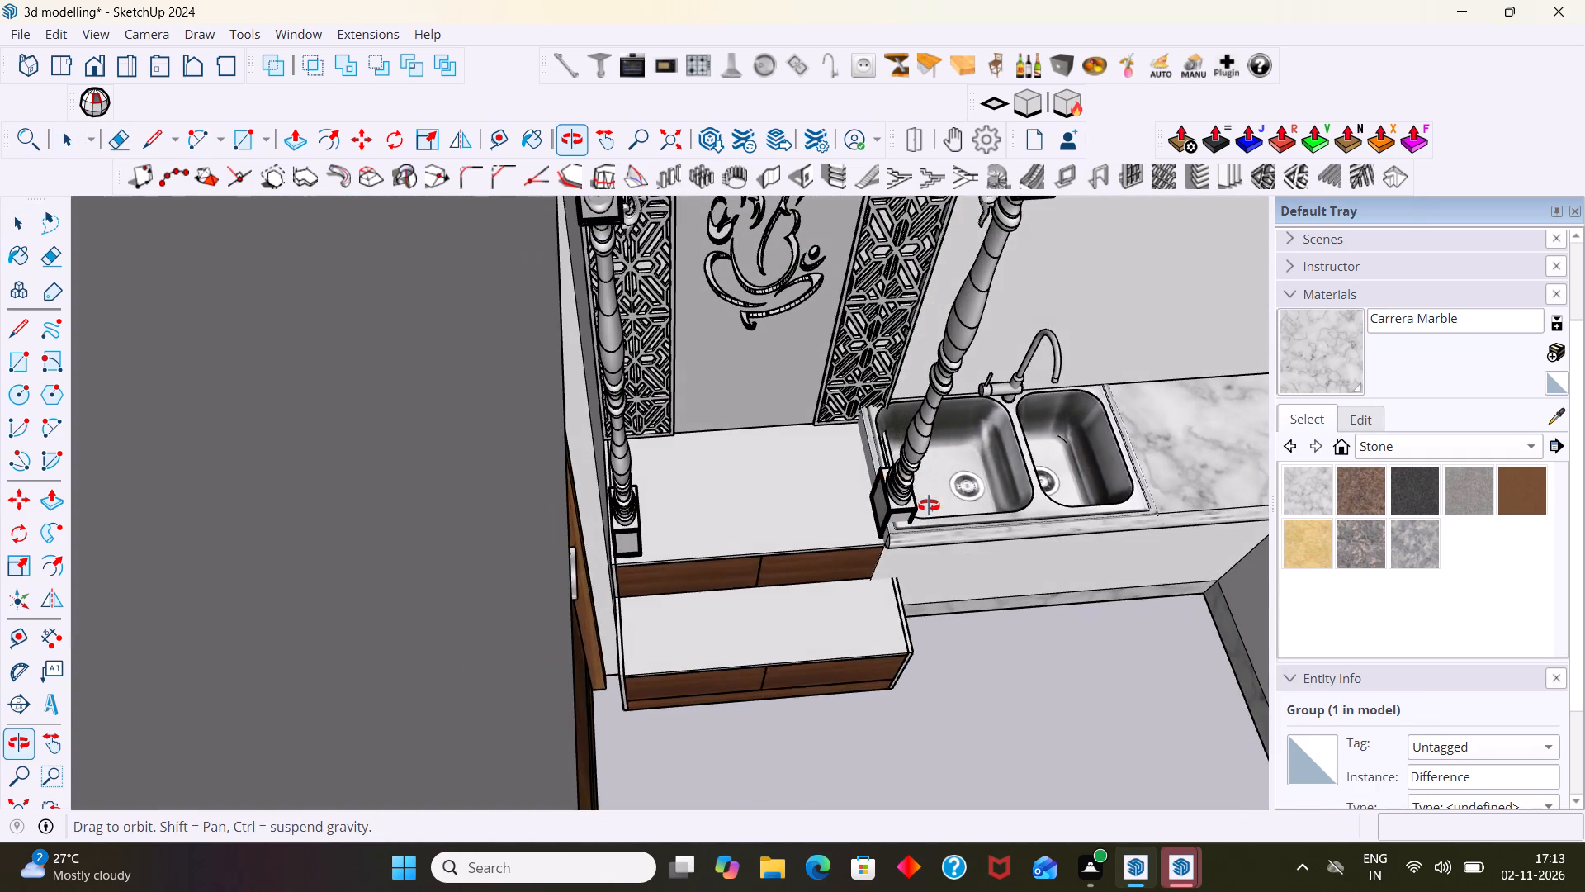
middle_drag(929, 505, 841, 473)
scroll(929, 472, up, 2)
click(904, 422)
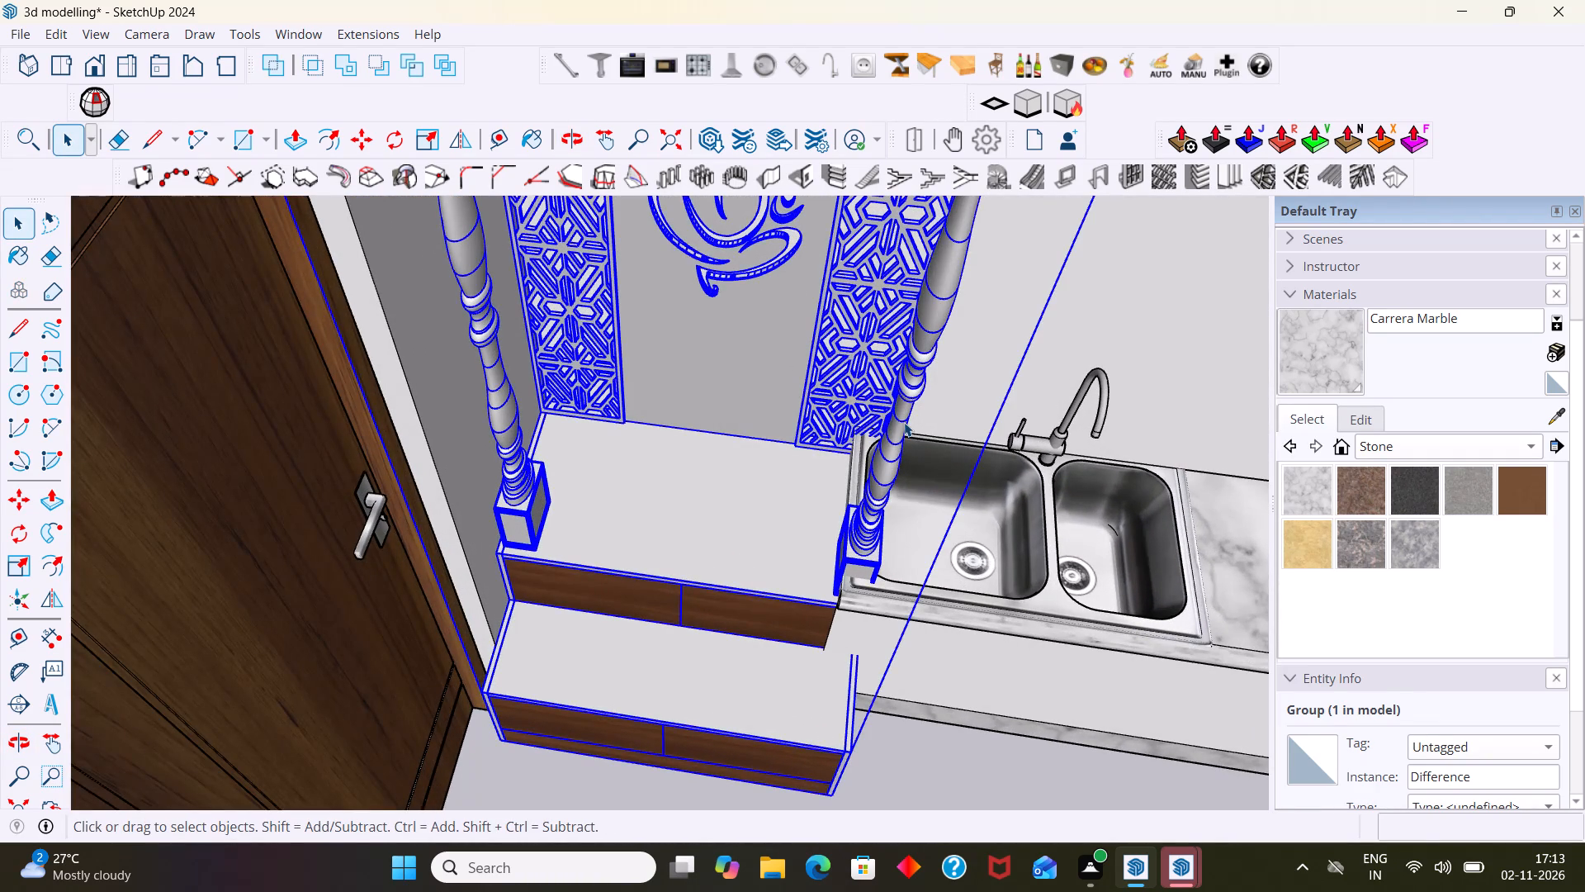
key(s)
middle_drag(1013, 450, 862, 385)
scroll(863, 415, down, 1)
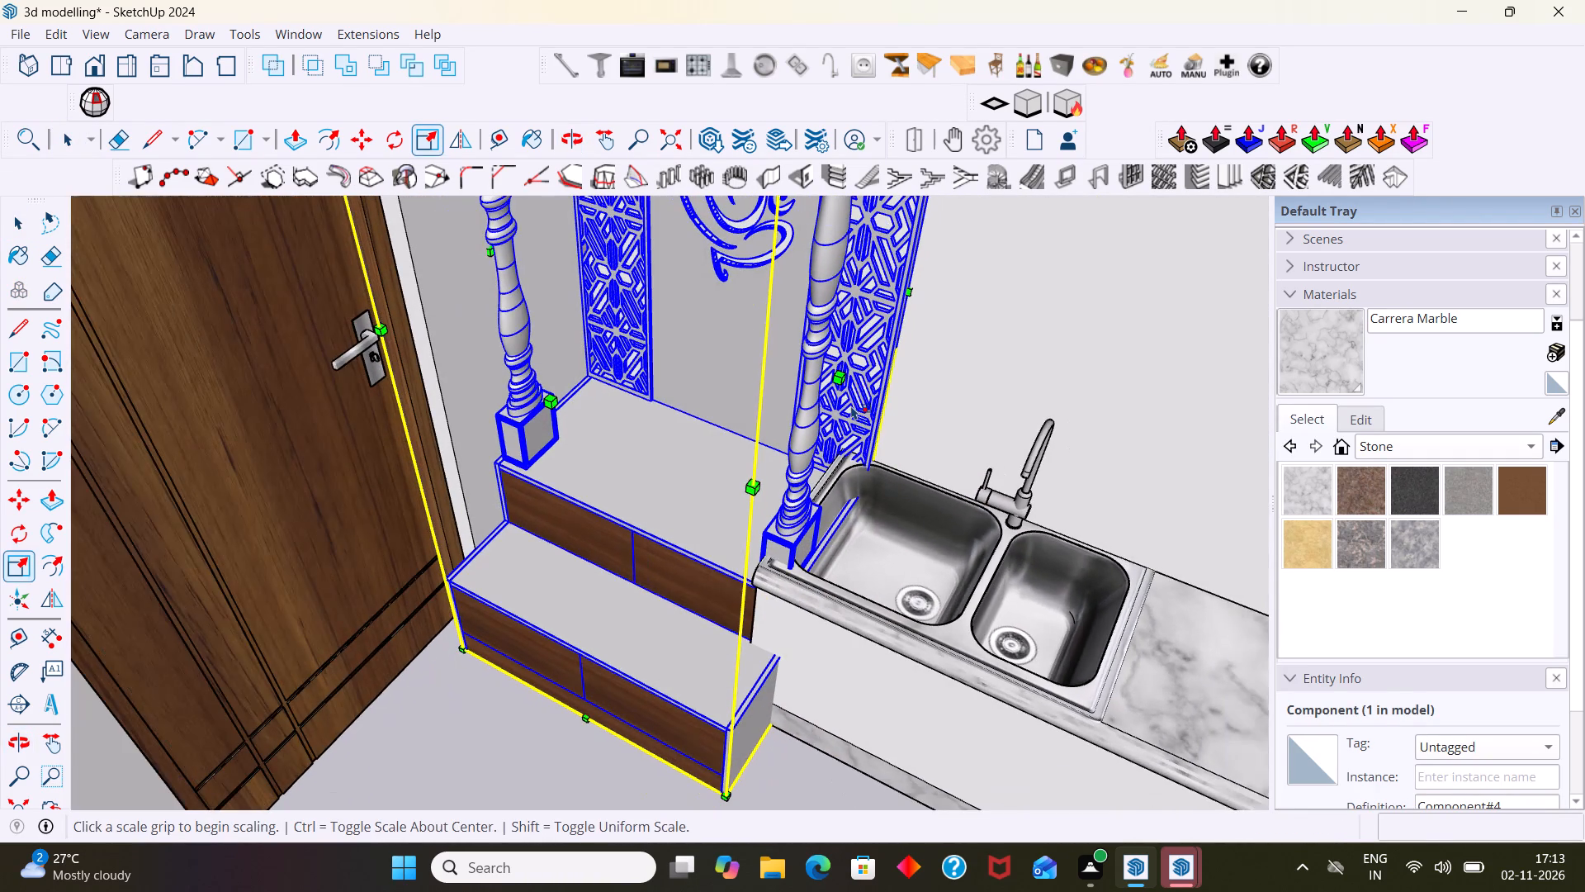
click(836, 381)
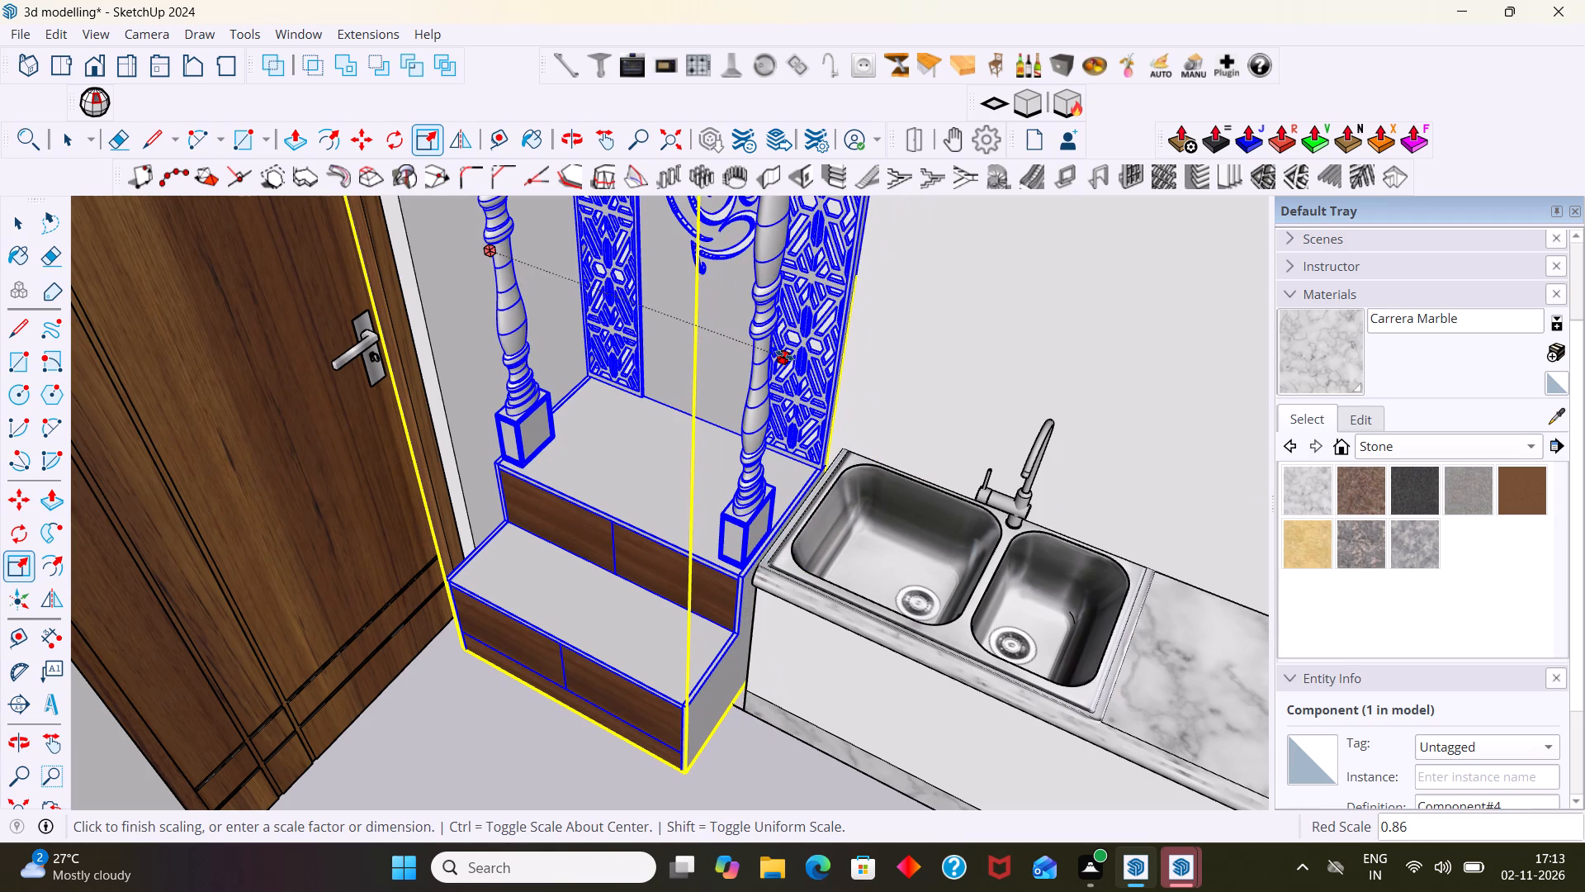
middle_drag(786, 353, 892, 358)
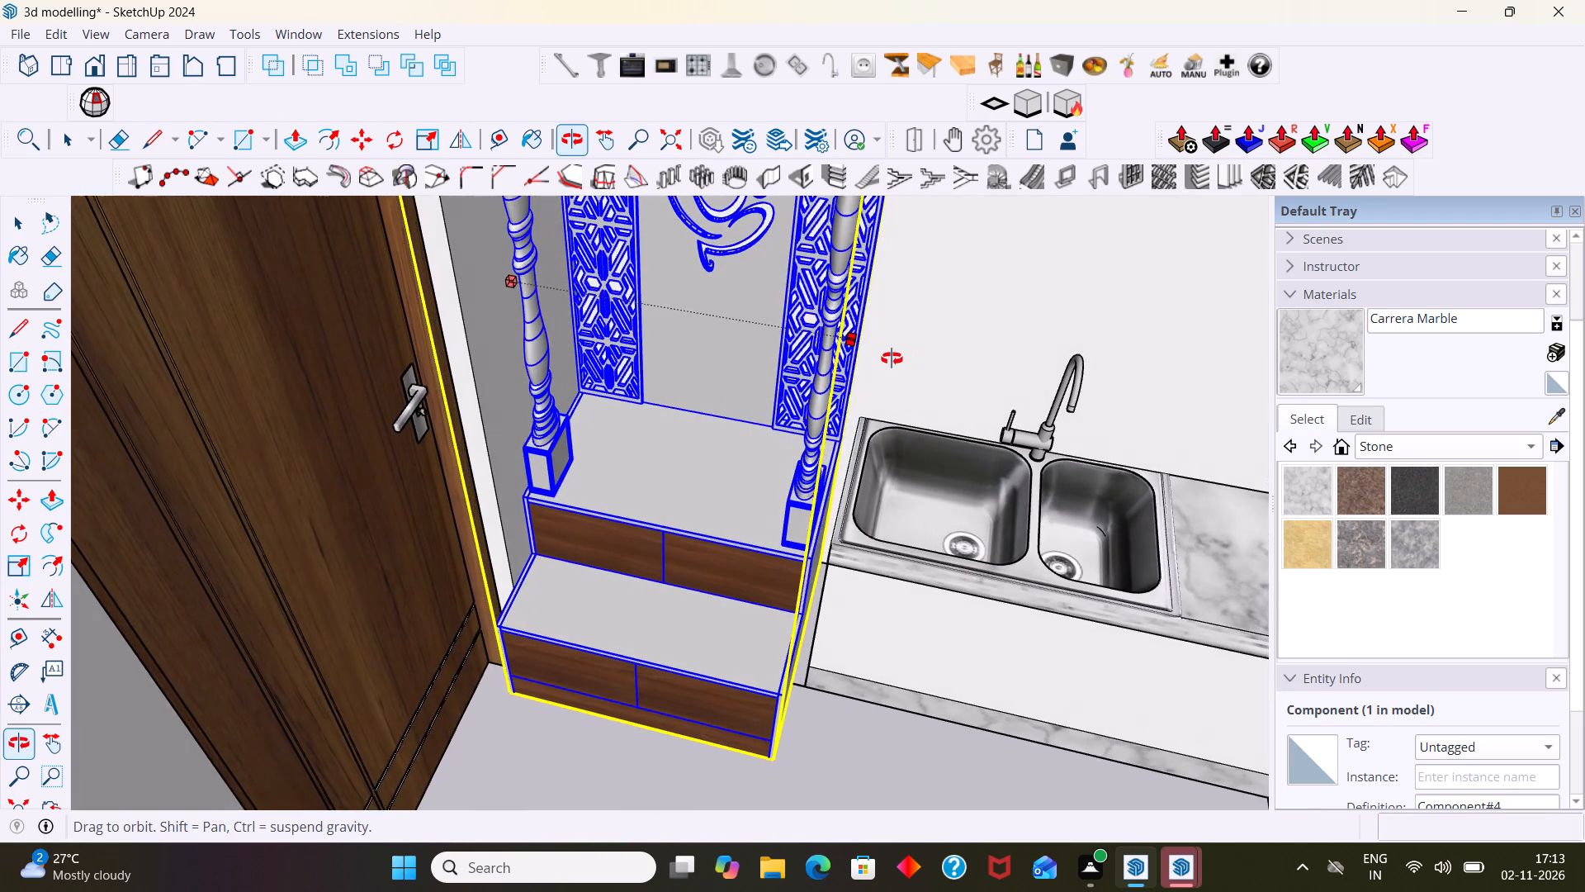
middle_drag(892, 358, 895, 356)
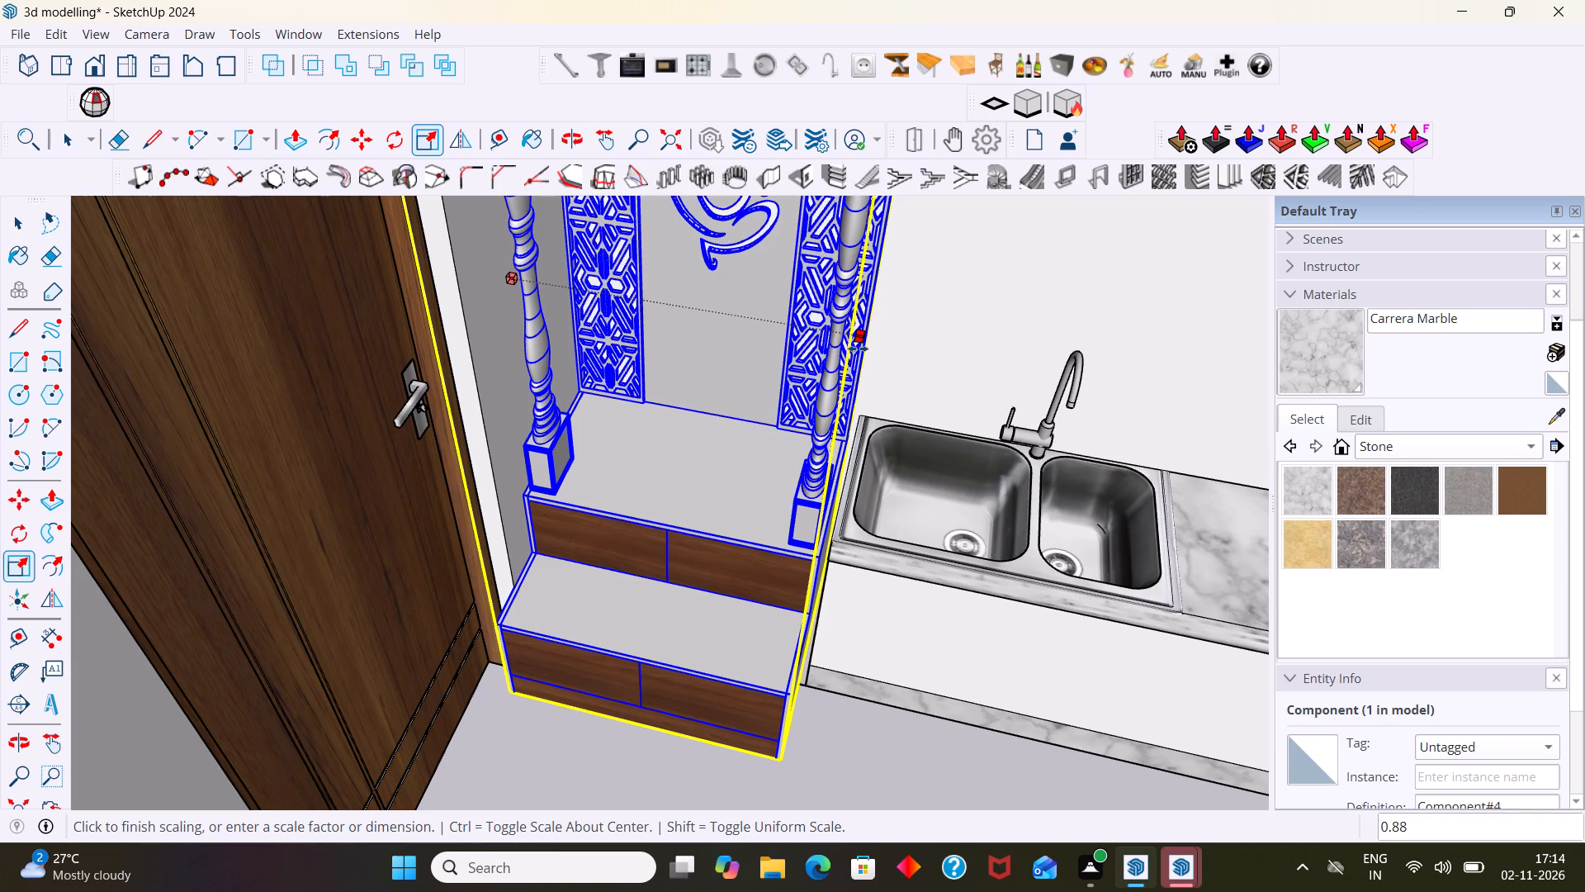
click(858, 349)
key(space)
Review the whole house and check the pooja unit's fit beside the kitchen sink.
scroll(916, 402, down, 3)
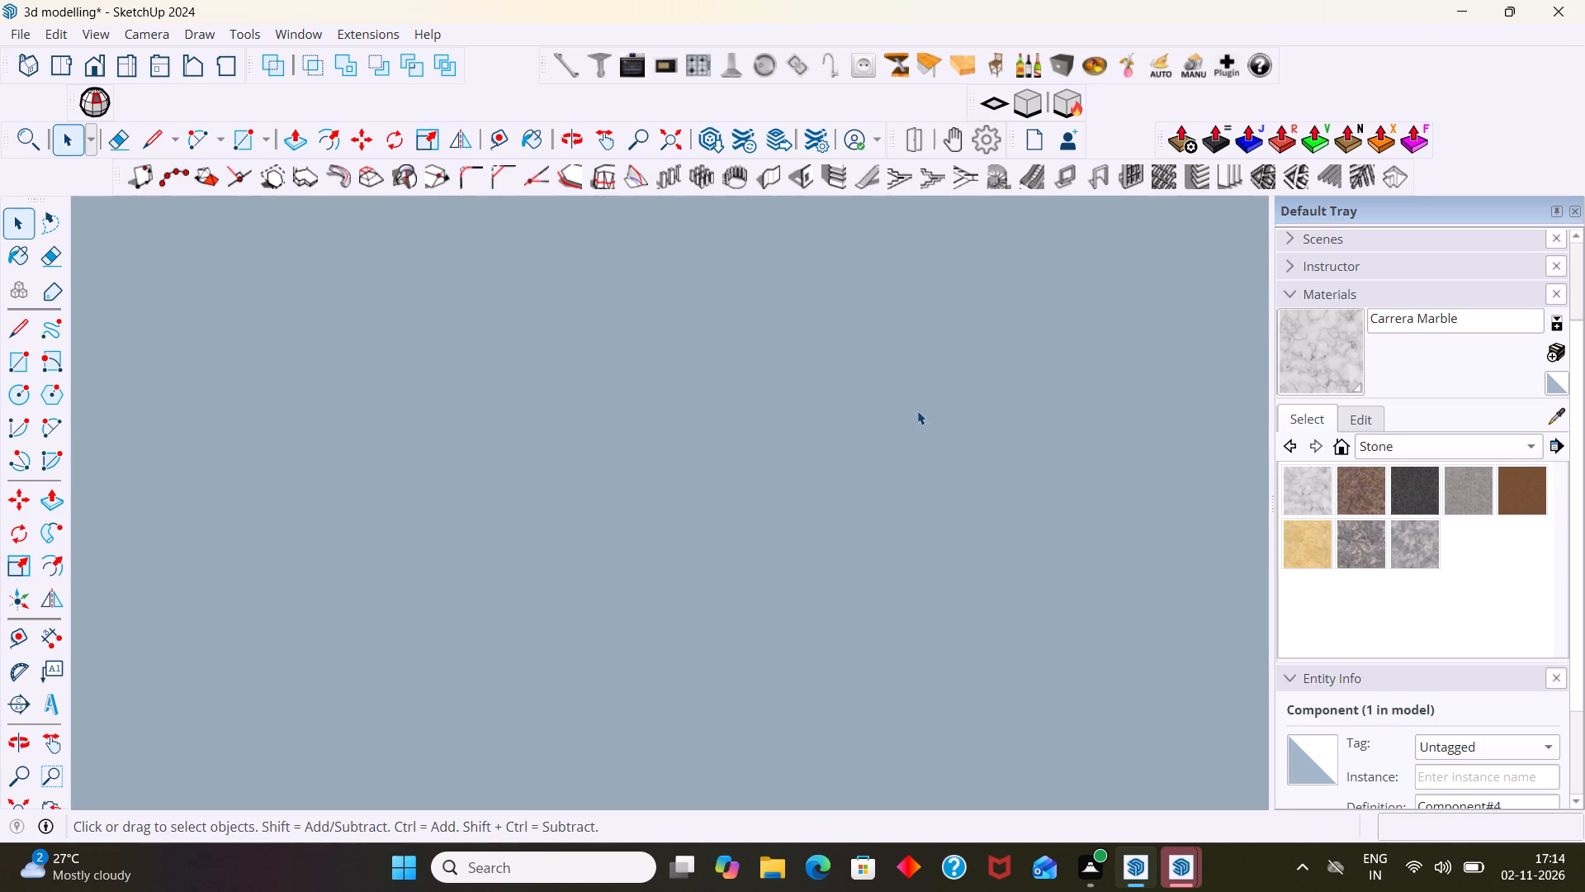
scroll(917, 410, down, 7)
click(12, 804)
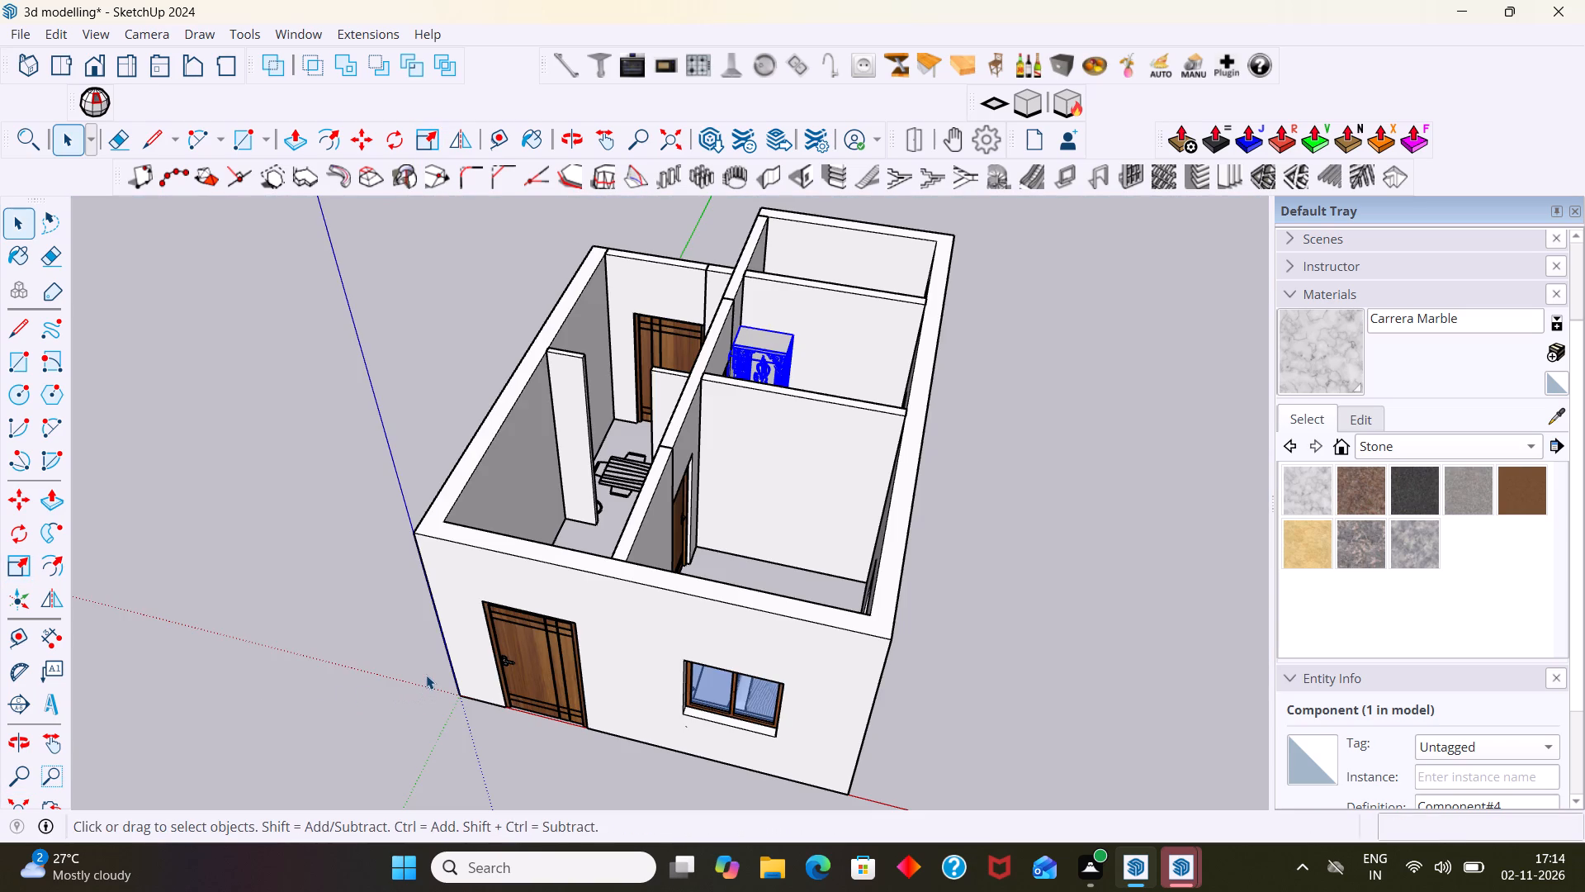
scroll(731, 327, up, 12)
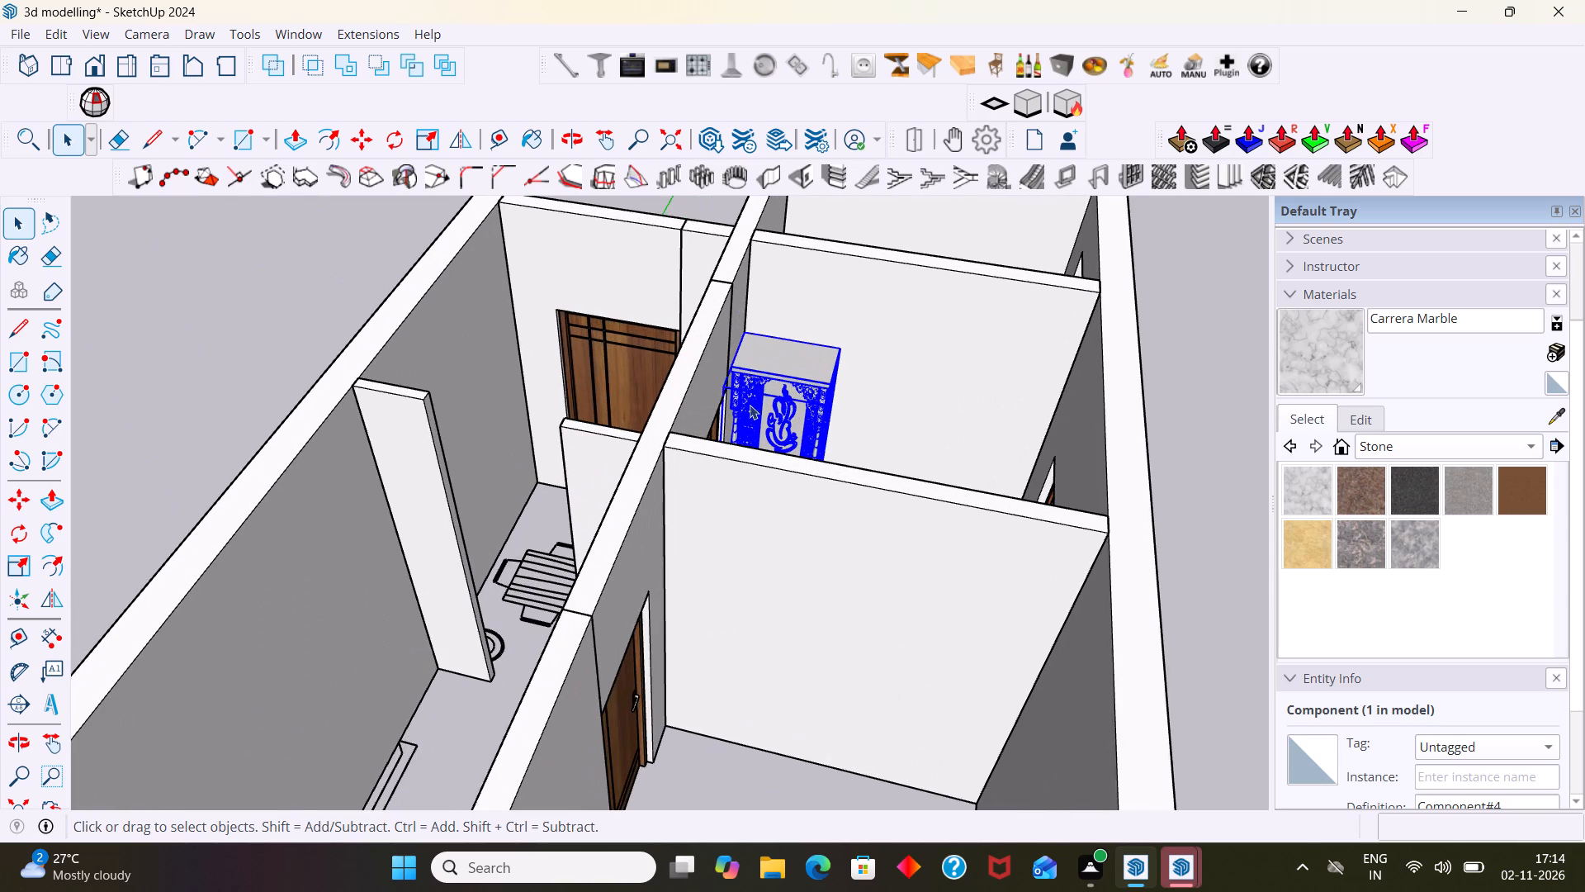
scroll(750, 405, up, 2)
middle_drag(736, 424, 980, 444)
scroll(854, 412, up, 7)
scroll(771, 431, down, 9)
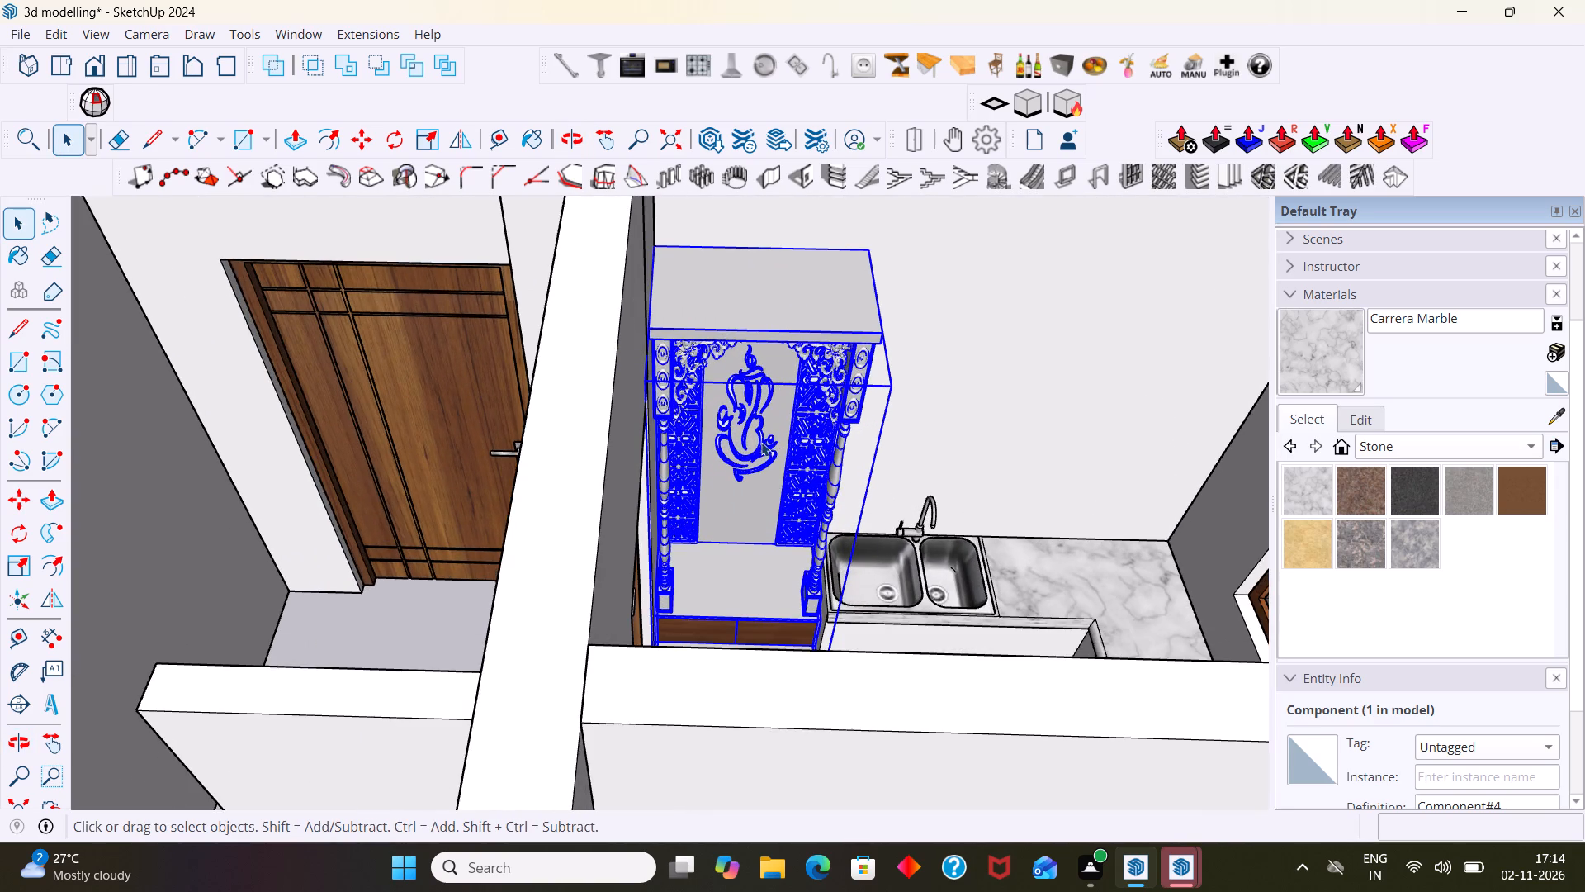
scroll(761, 442, down, 5)
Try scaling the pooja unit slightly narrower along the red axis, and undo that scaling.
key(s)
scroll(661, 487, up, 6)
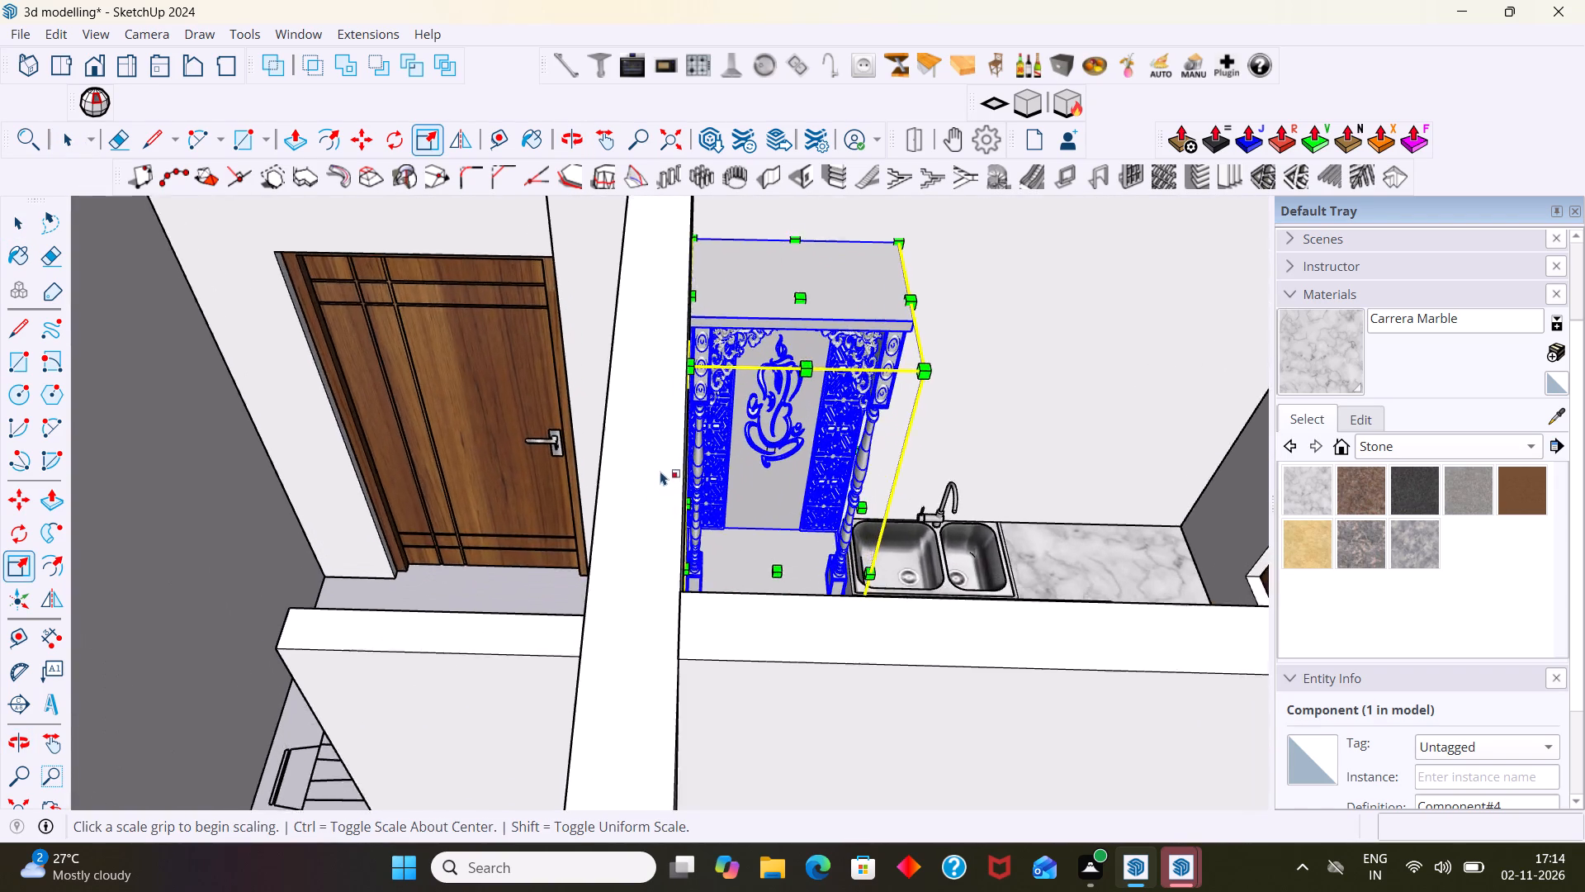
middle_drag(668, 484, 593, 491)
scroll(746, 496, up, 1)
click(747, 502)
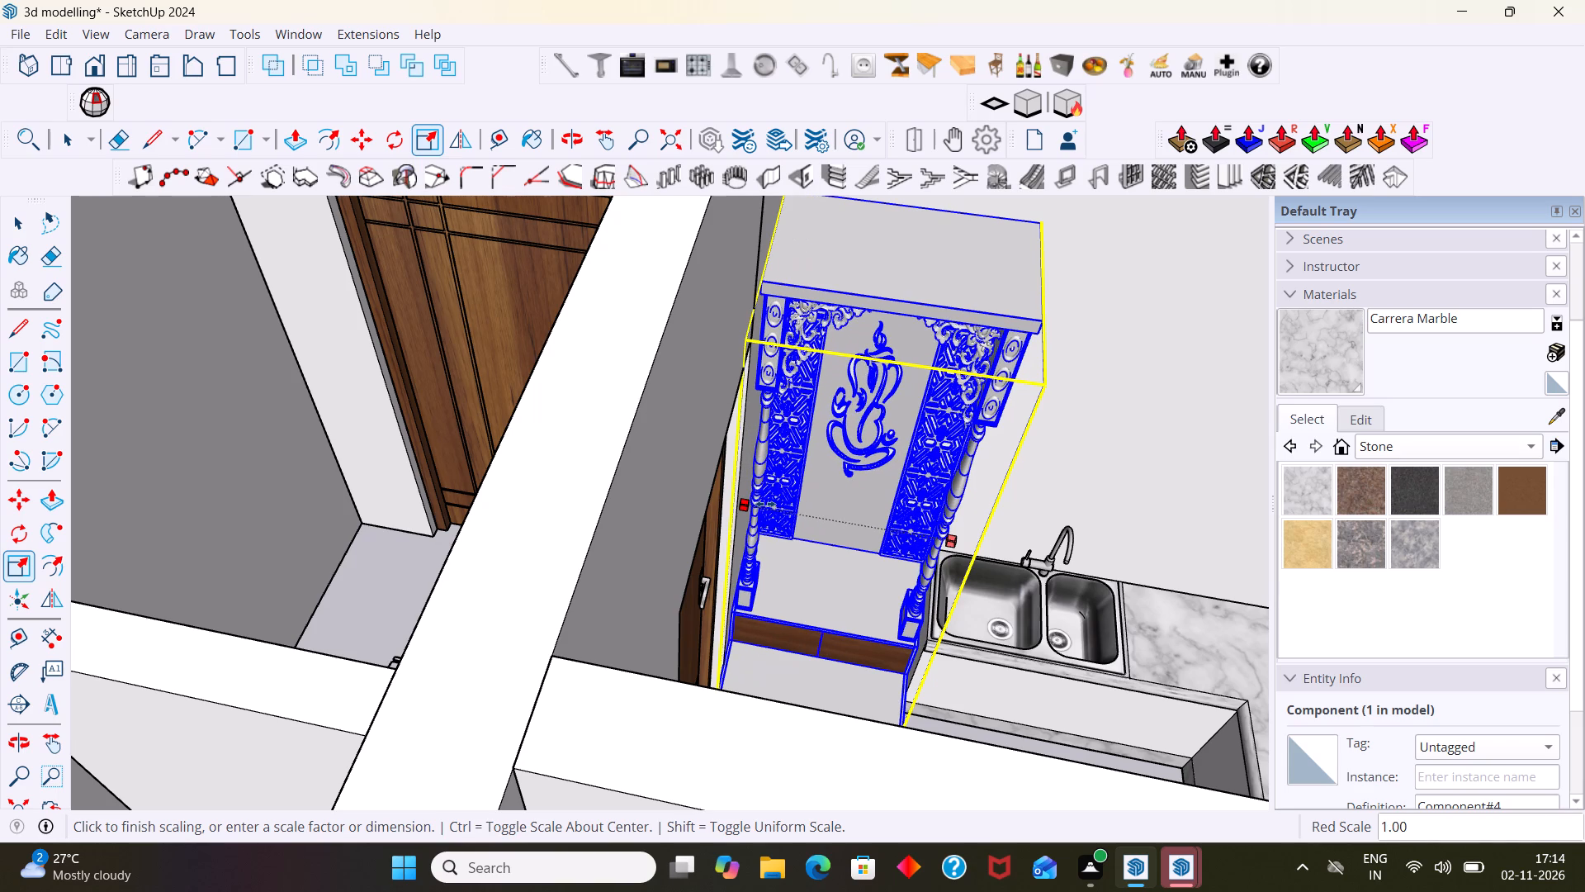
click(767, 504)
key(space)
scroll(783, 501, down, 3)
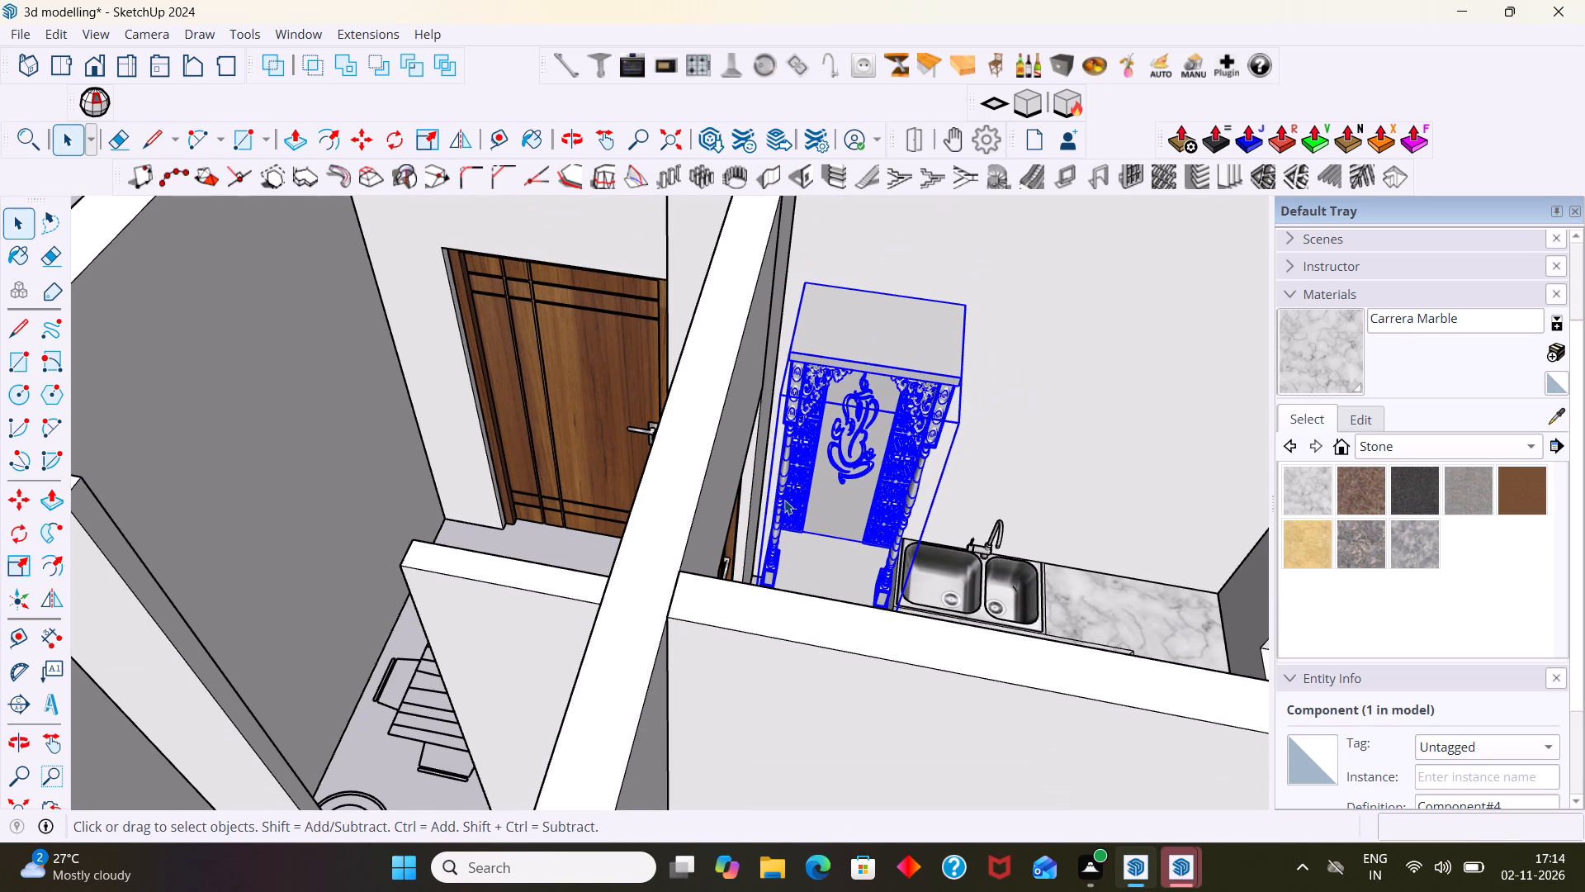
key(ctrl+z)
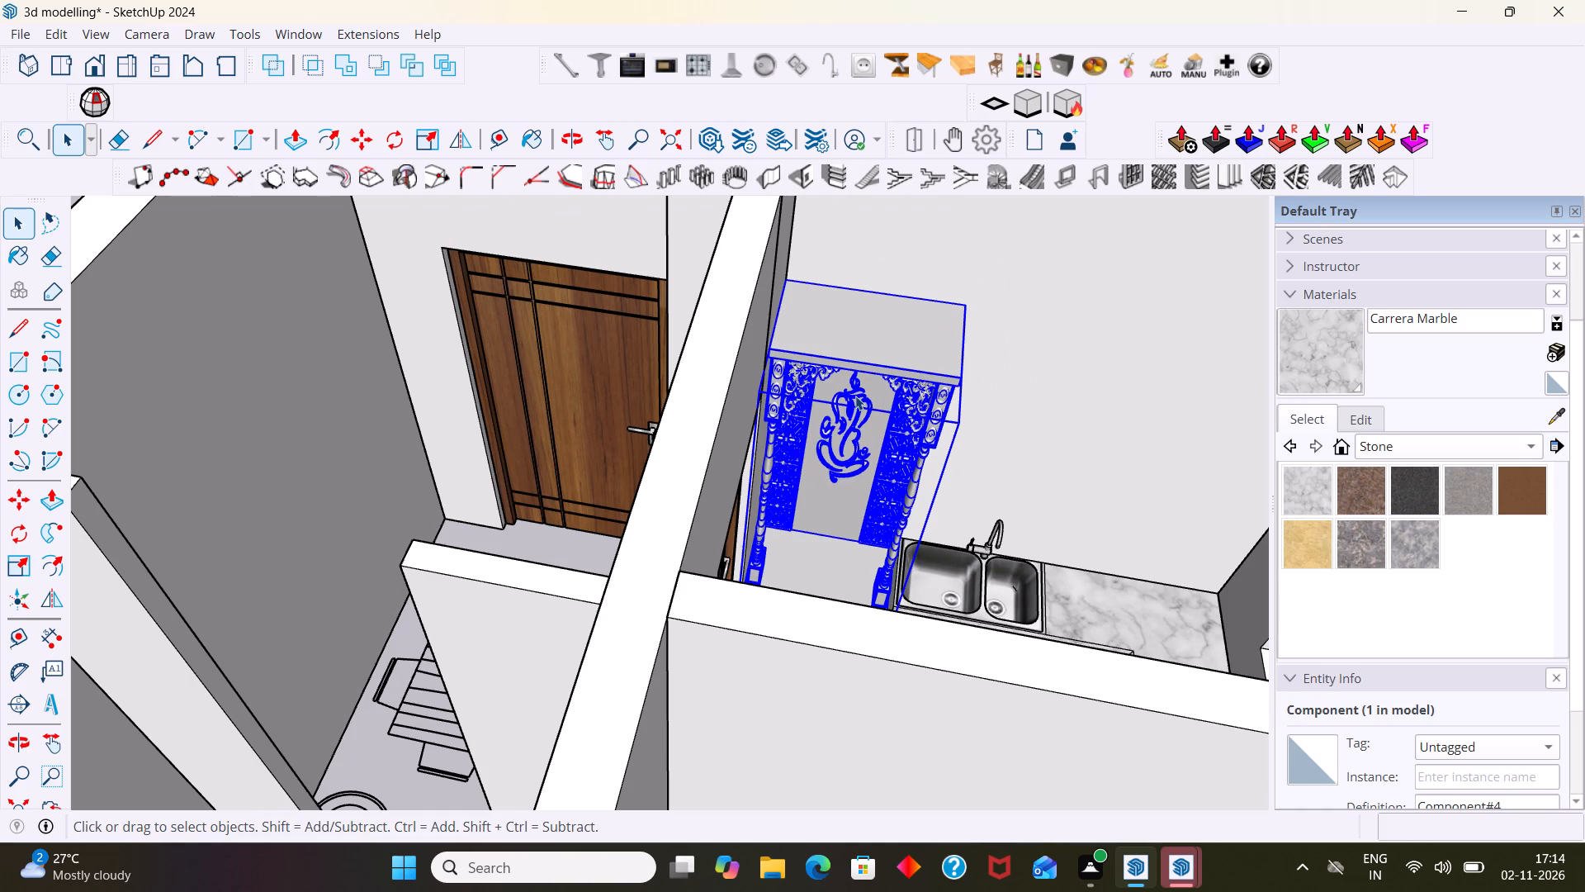
Scale the pooja unit's height along the blue axis by about 0.27, down to the level of the kitchen sink.
key(s)
click(868, 353)
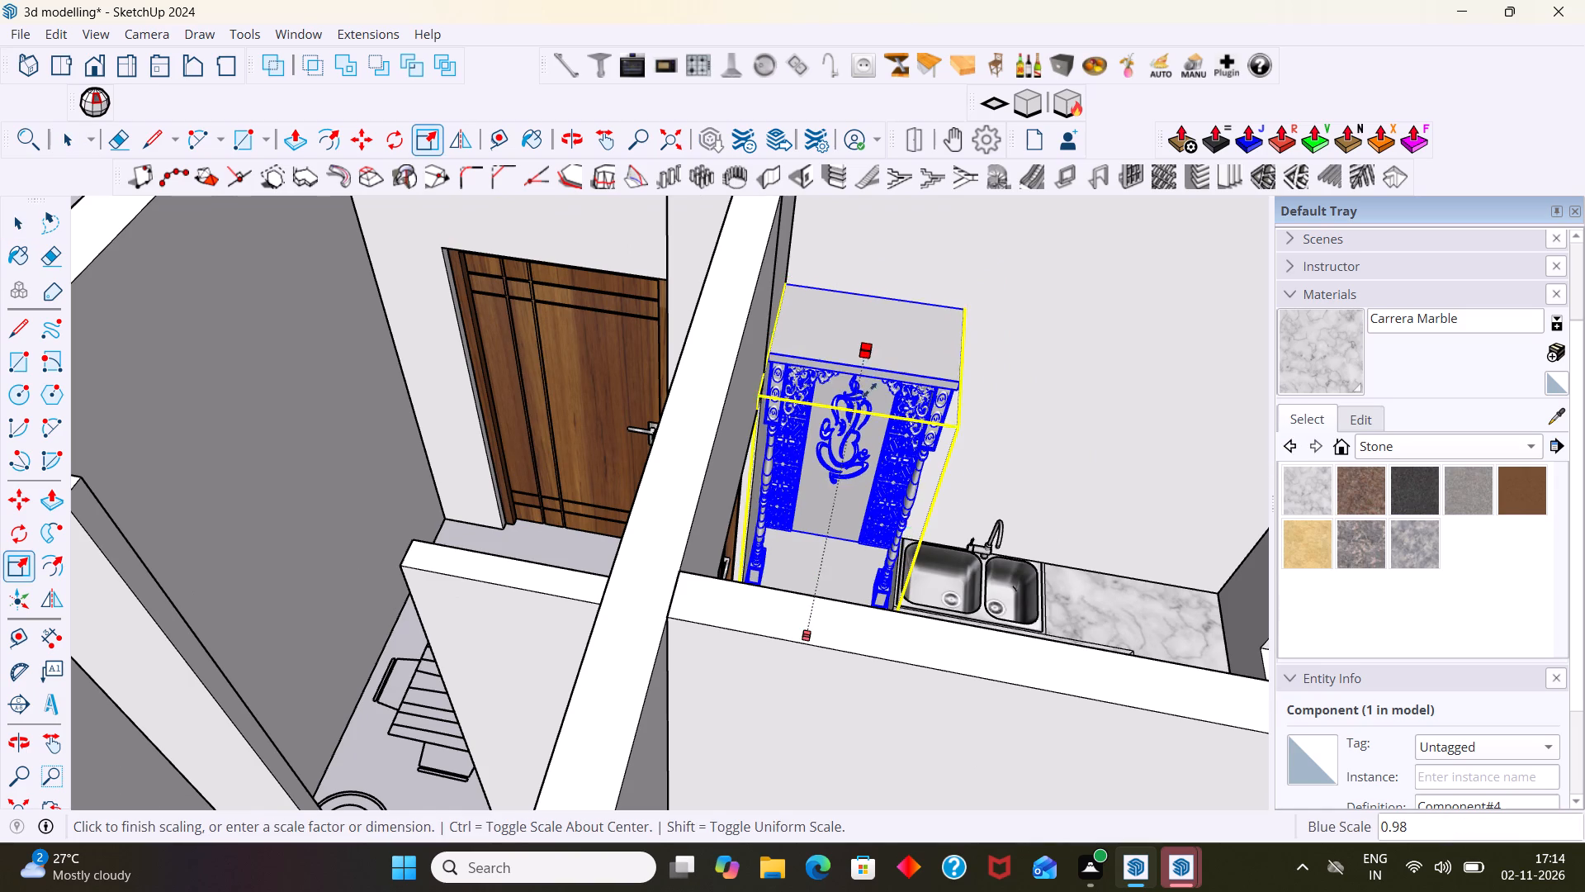
middle_drag(859, 489, 854, 434)
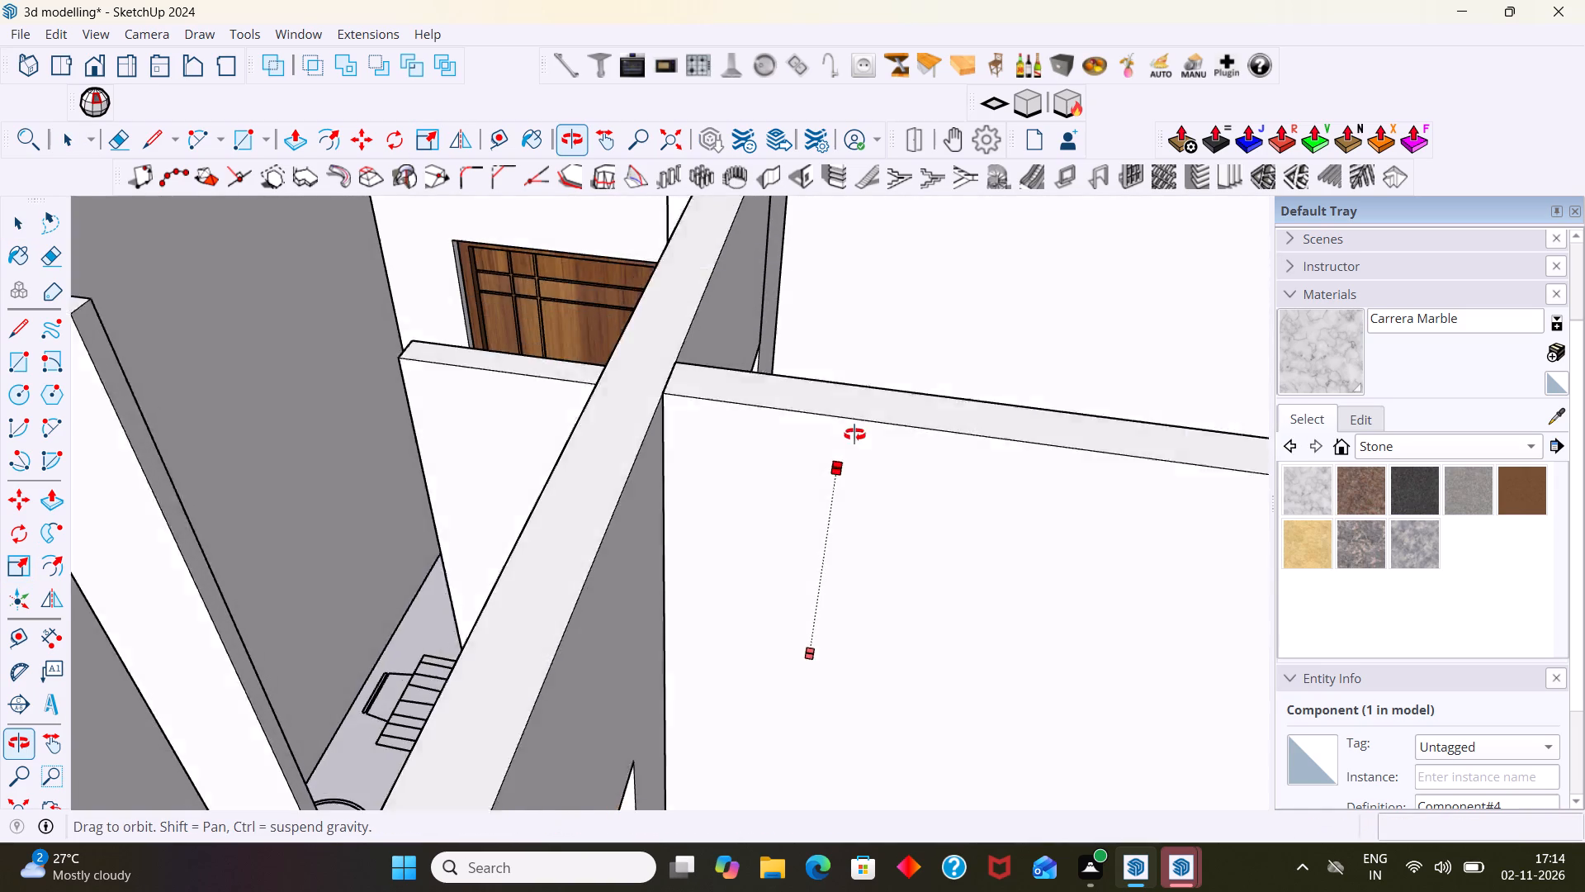
middle_drag(854, 434, 852, 501)
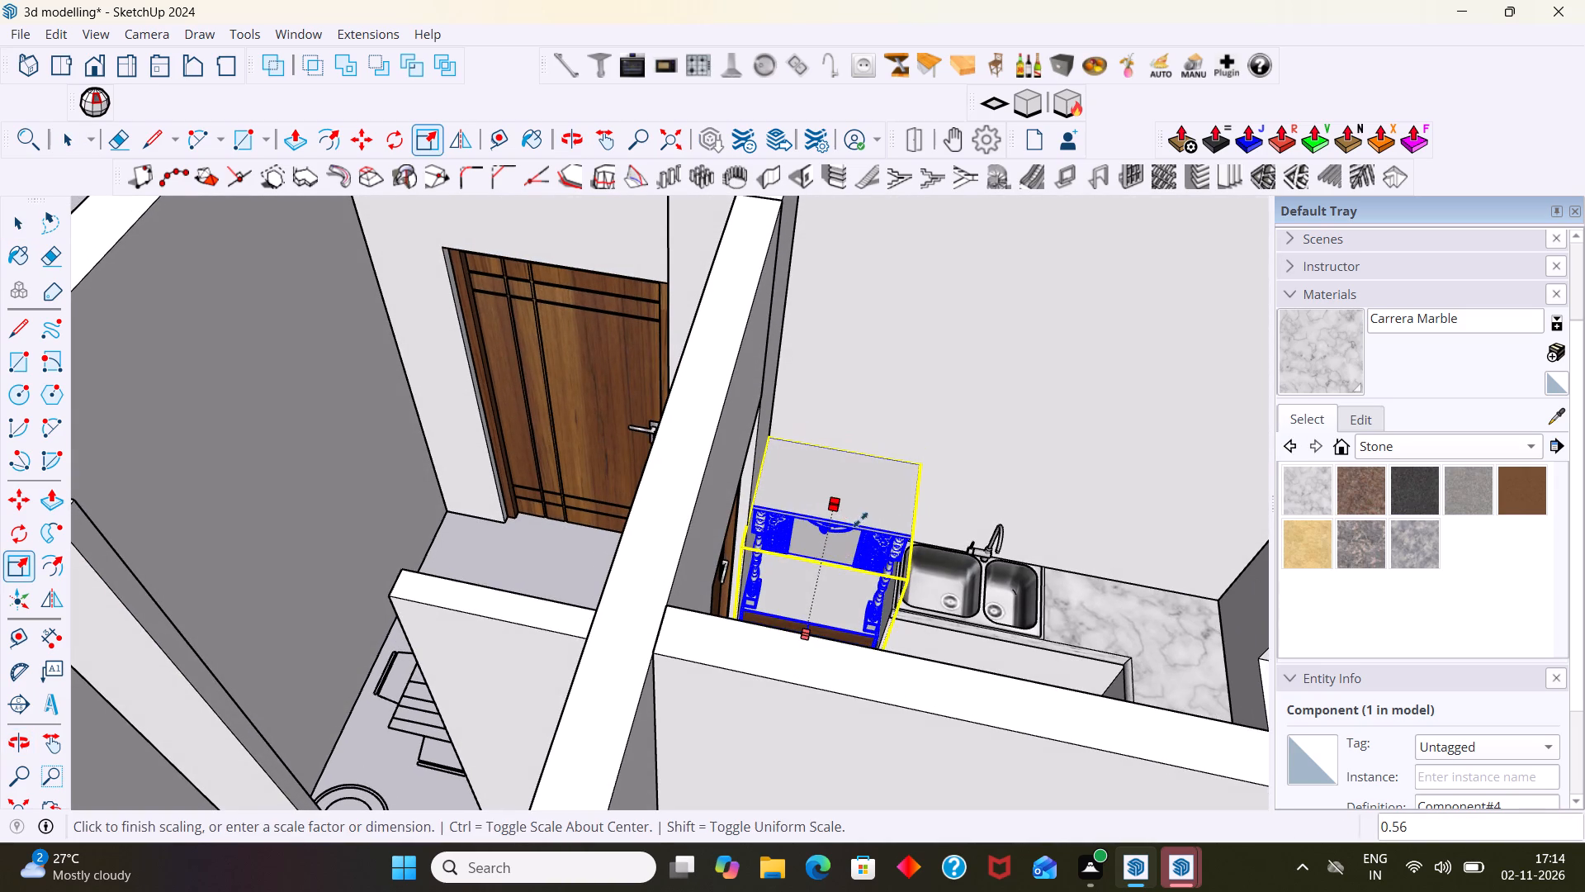
click(923, 543)
key(space)
scroll(930, 534, down, 5)
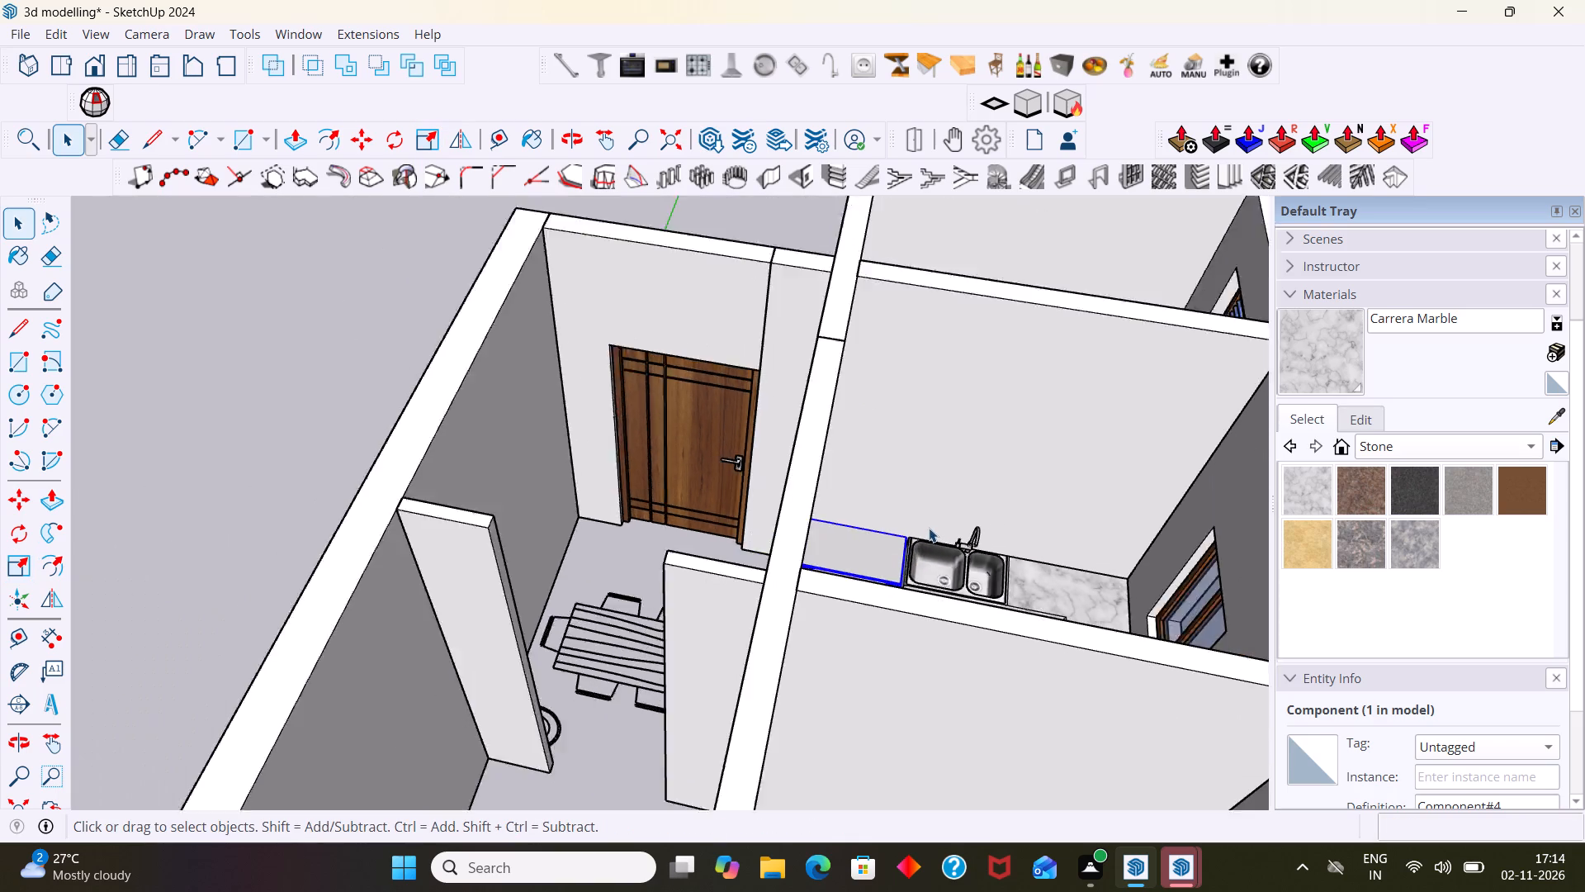
scroll(929, 528, down, 7)
click(1197, 396)
Examine the shortened pooja unit beside the kitchen sink from several angles and within the whole house.
scroll(1060, 464, up, 5)
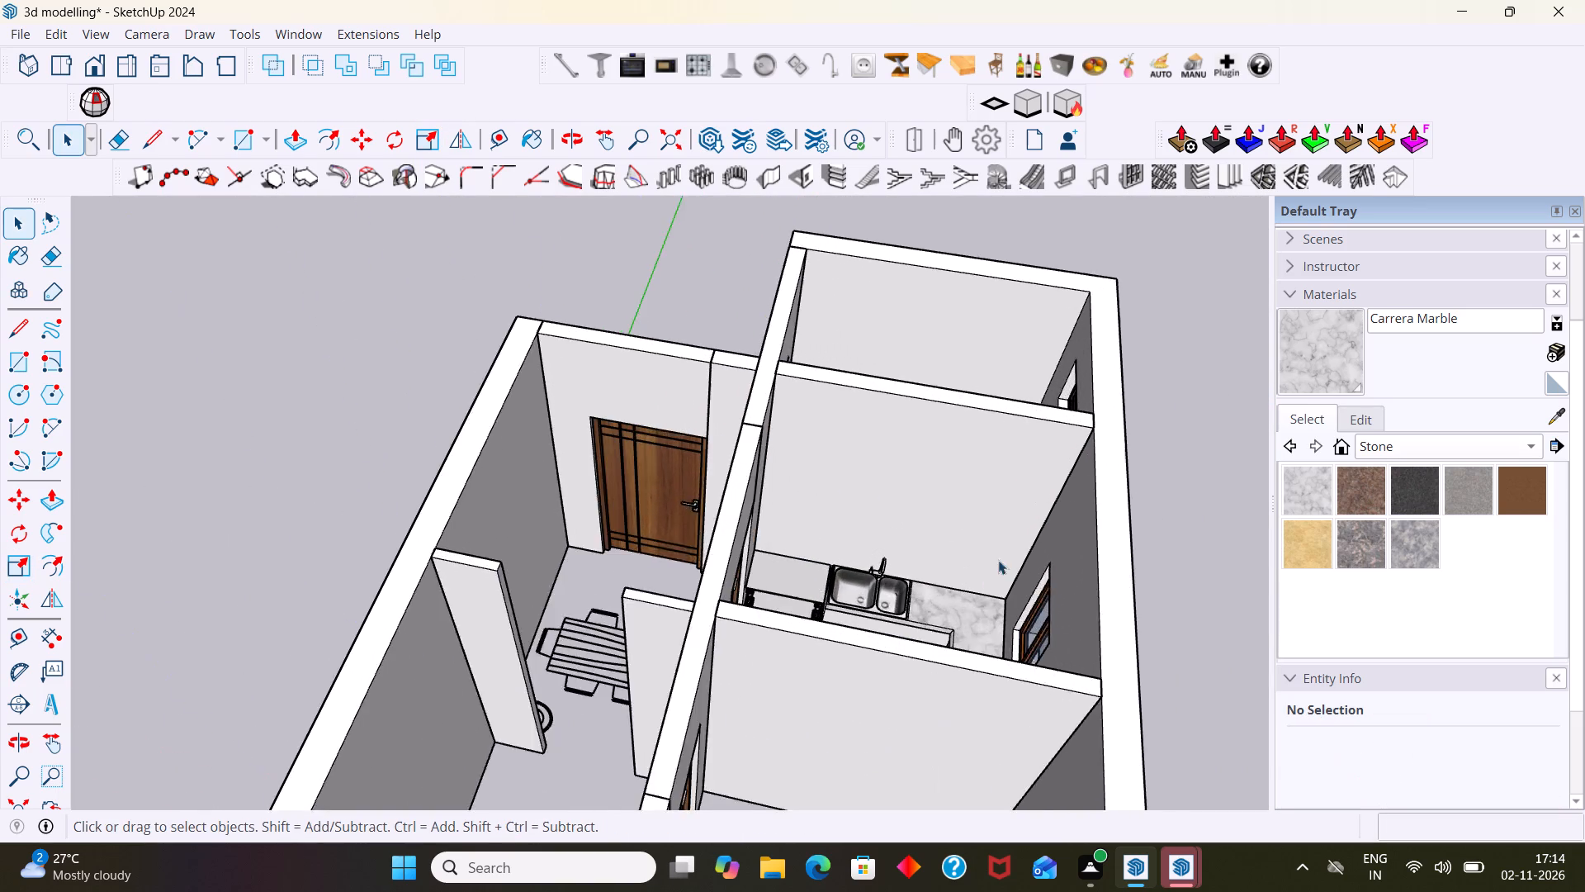
scroll(998, 560, up, 8)
middle_drag(817, 656, 932, 662)
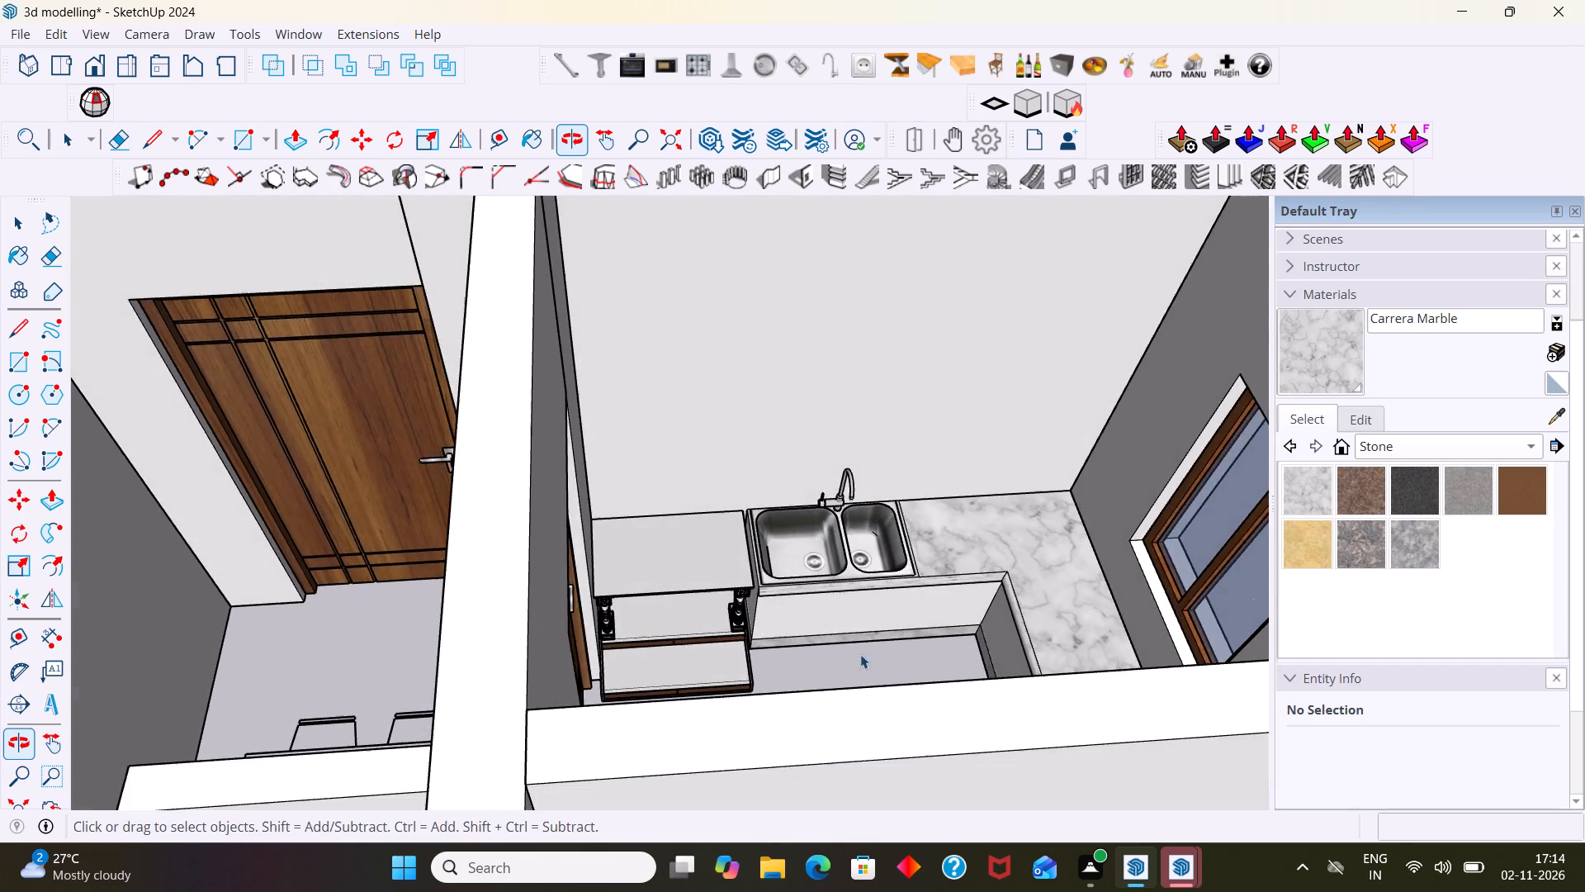
scroll(780, 647, up, 7)
middle_drag(703, 619, 648, 497)
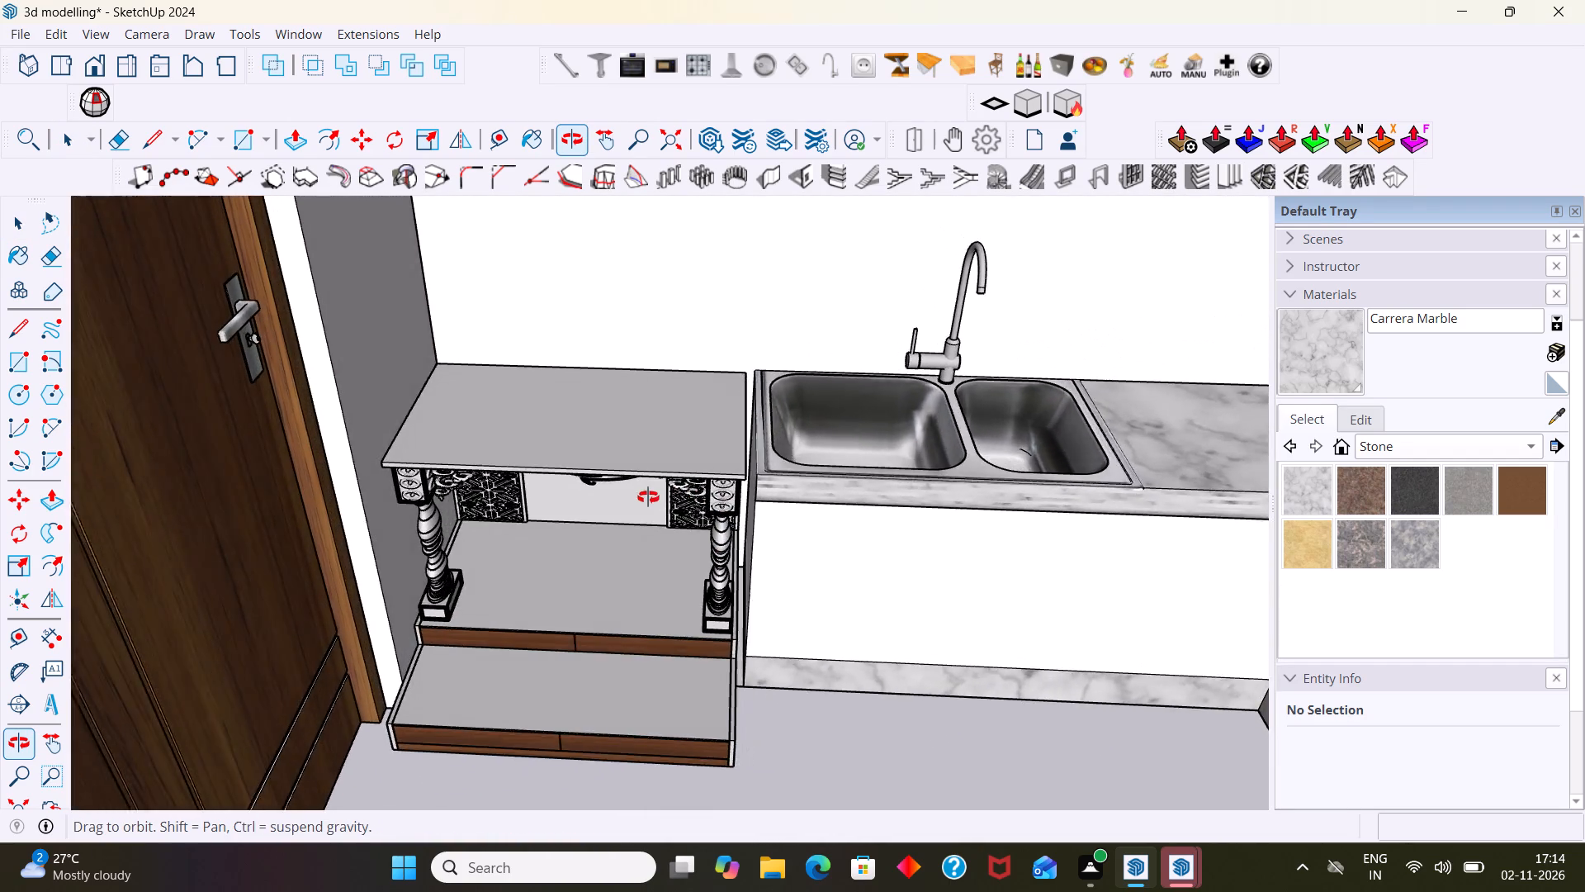
middle_drag(648, 497, 641, 482)
scroll(651, 463, up, 1)
scroll(651, 463, down, 7)
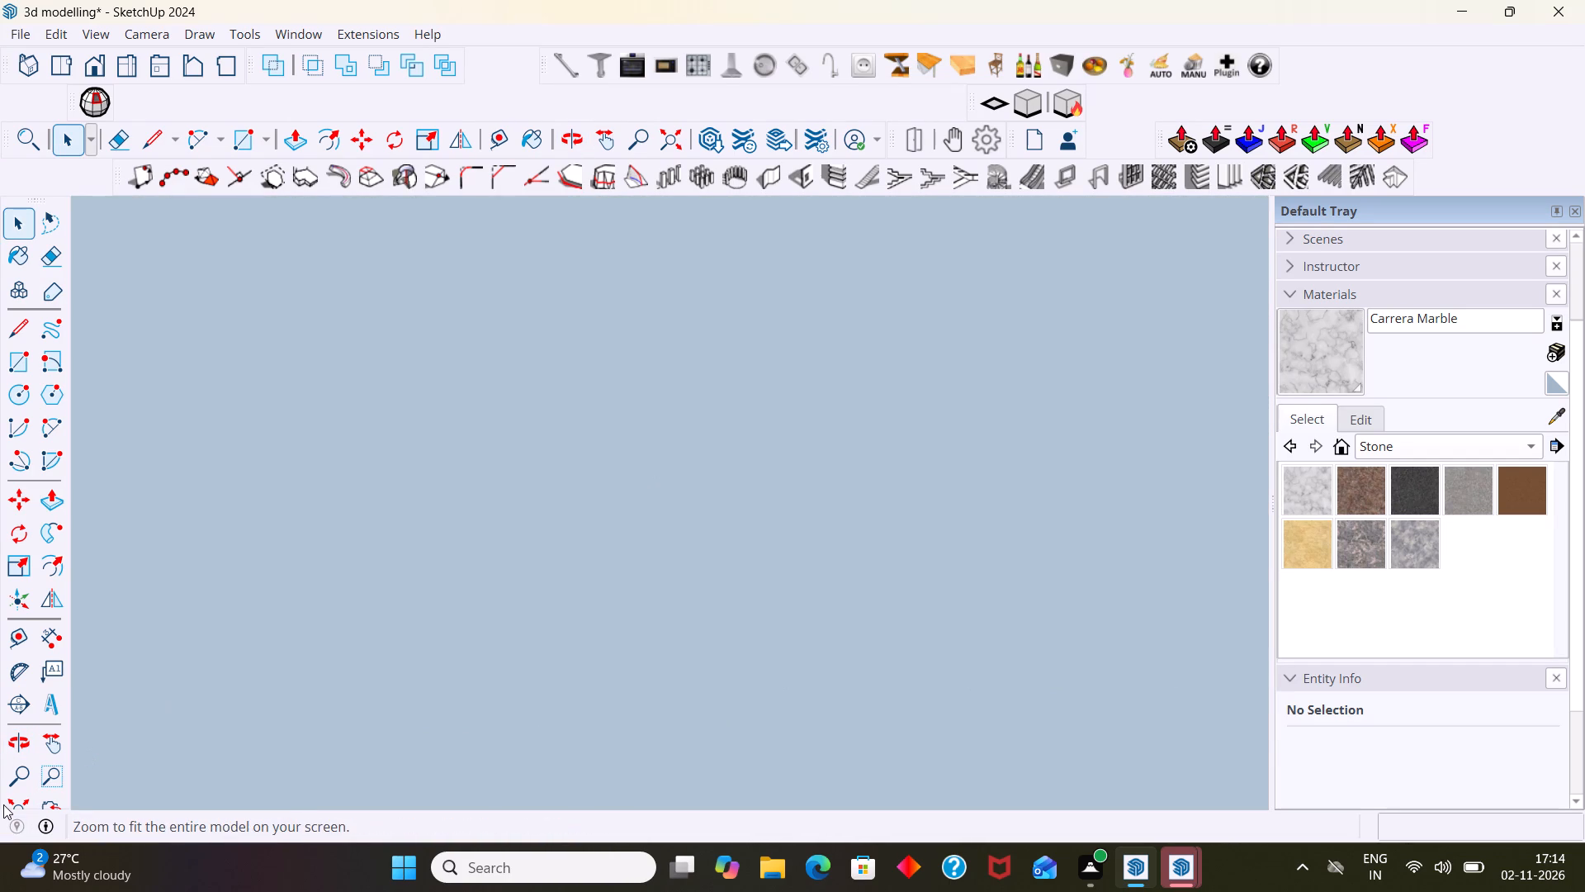
click(6, 804)
scroll(76, 758, down, 7)
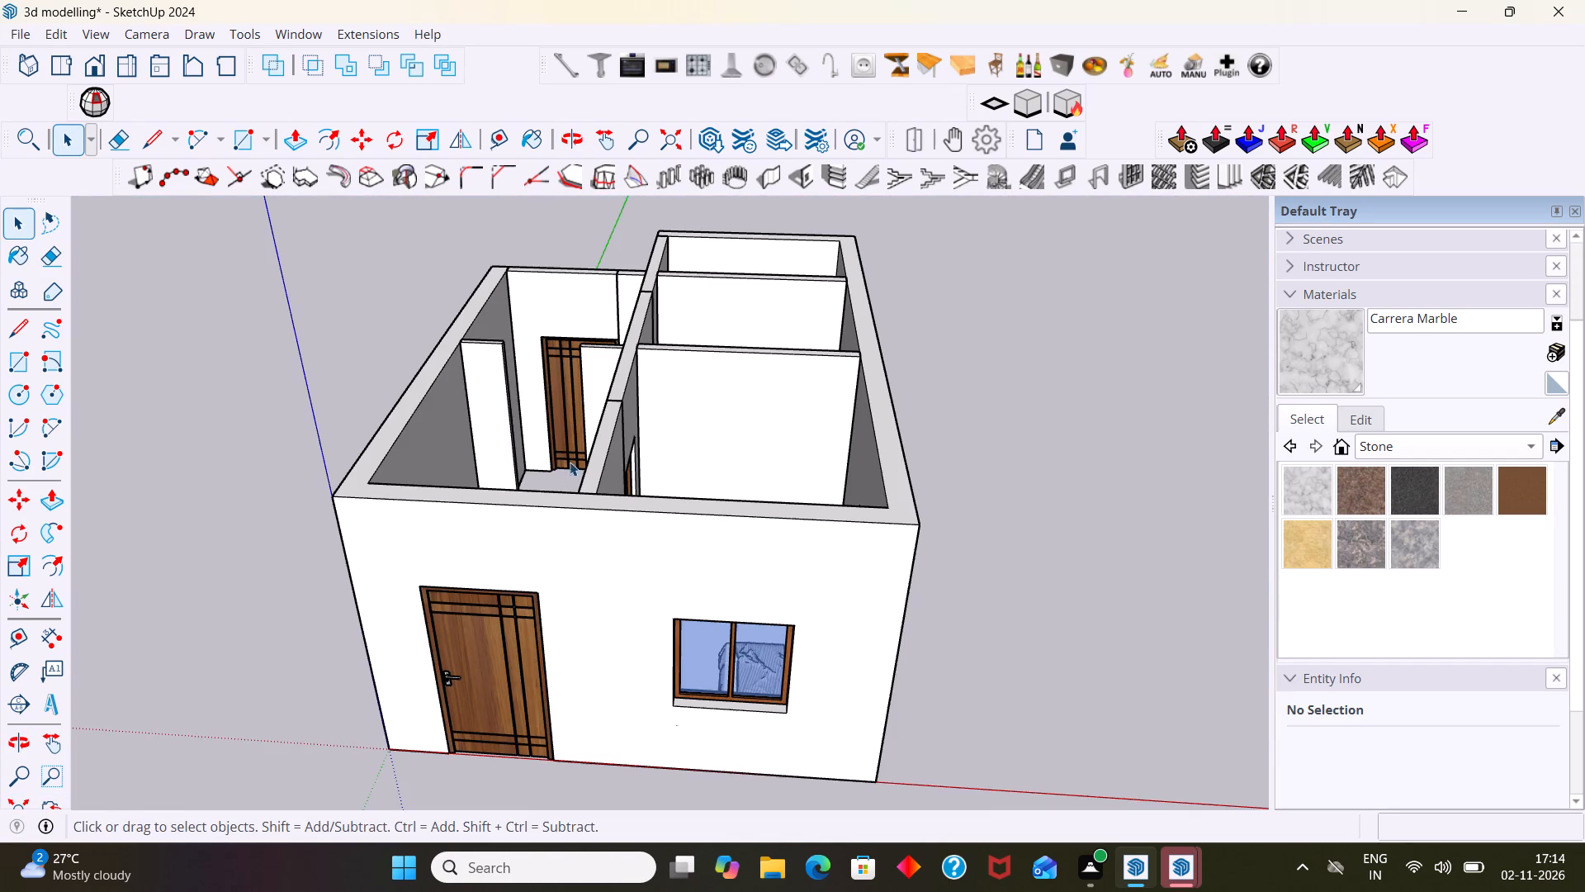
scroll(618, 416, up, 6)
middle_drag(681, 411, 700, 683)
scroll(745, 468, up, 9)
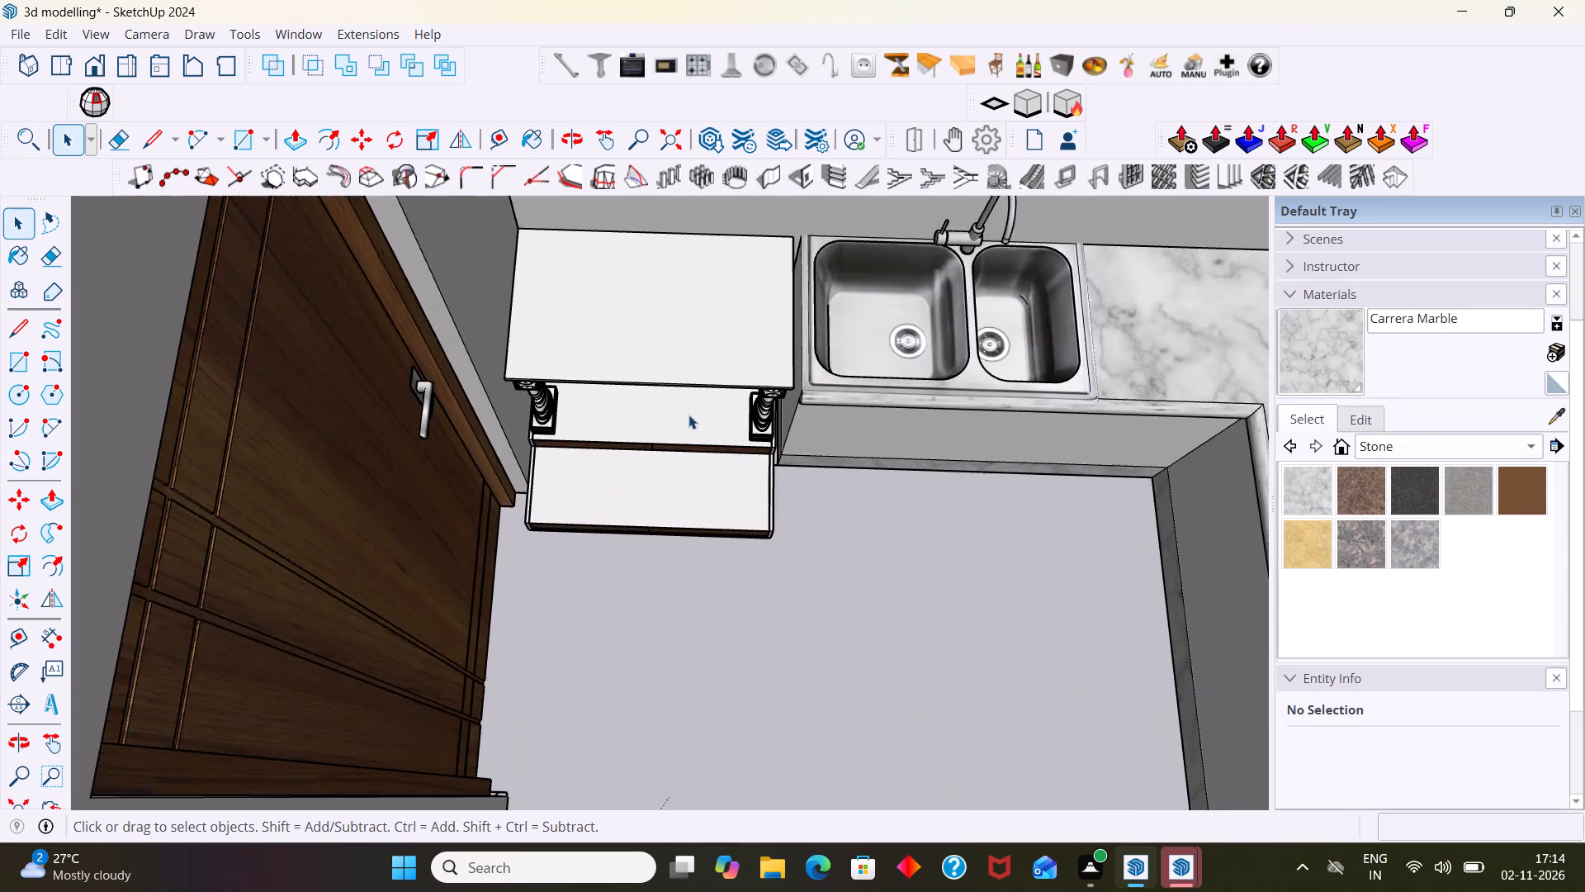
scroll(688, 415, up, 3)
middle_drag(688, 415, 728, 292)
scroll(688, 335, up, 3)
middle_drag(678, 336, 652, 273)
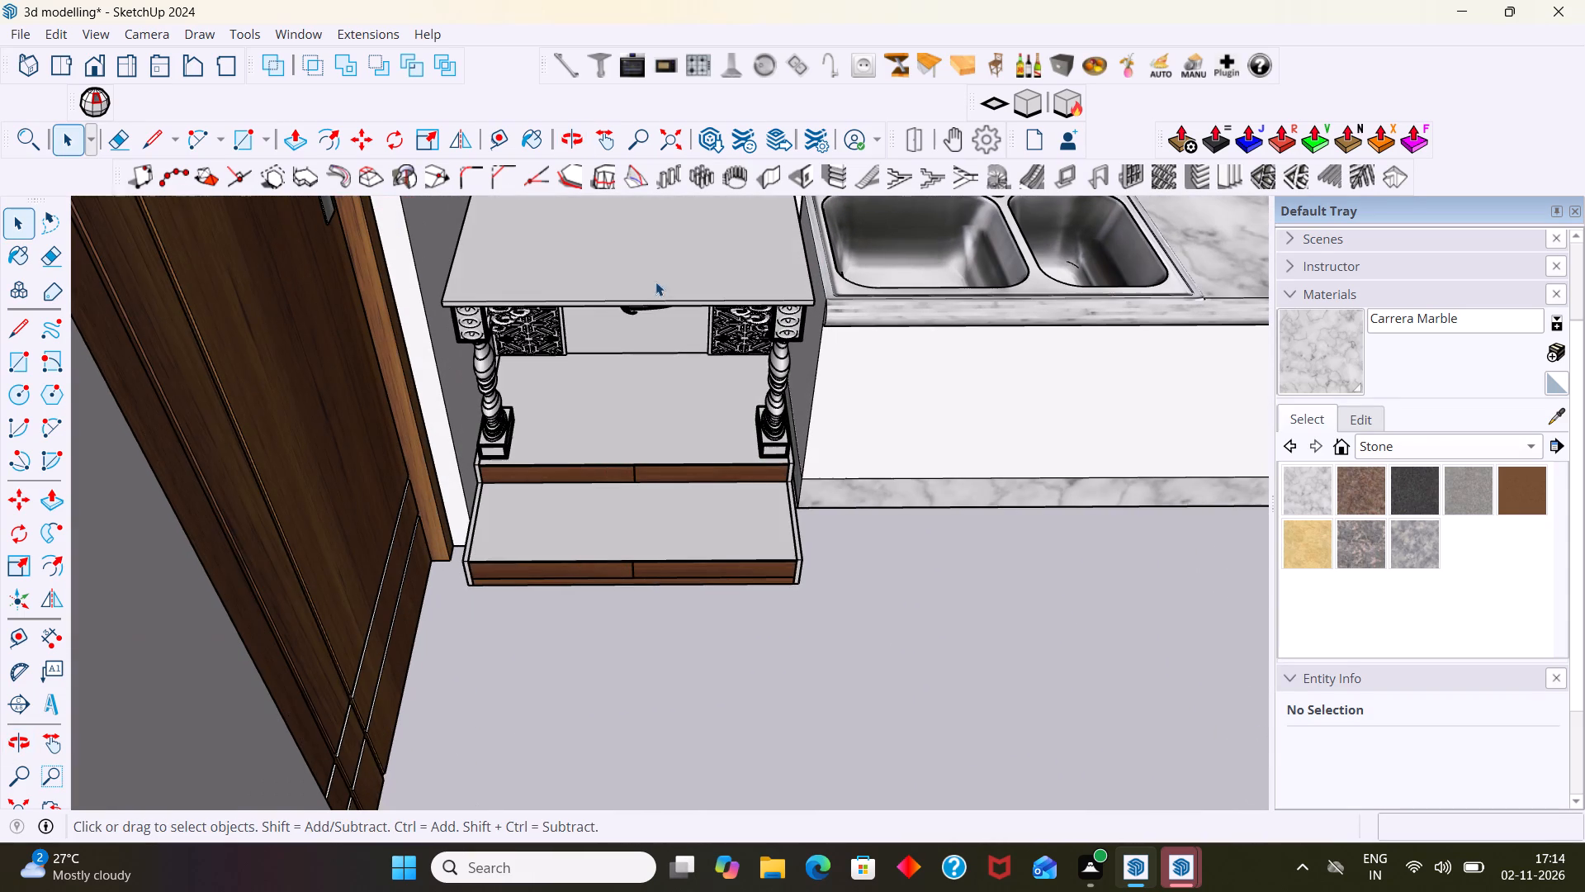
scroll(655, 283, down, 9)
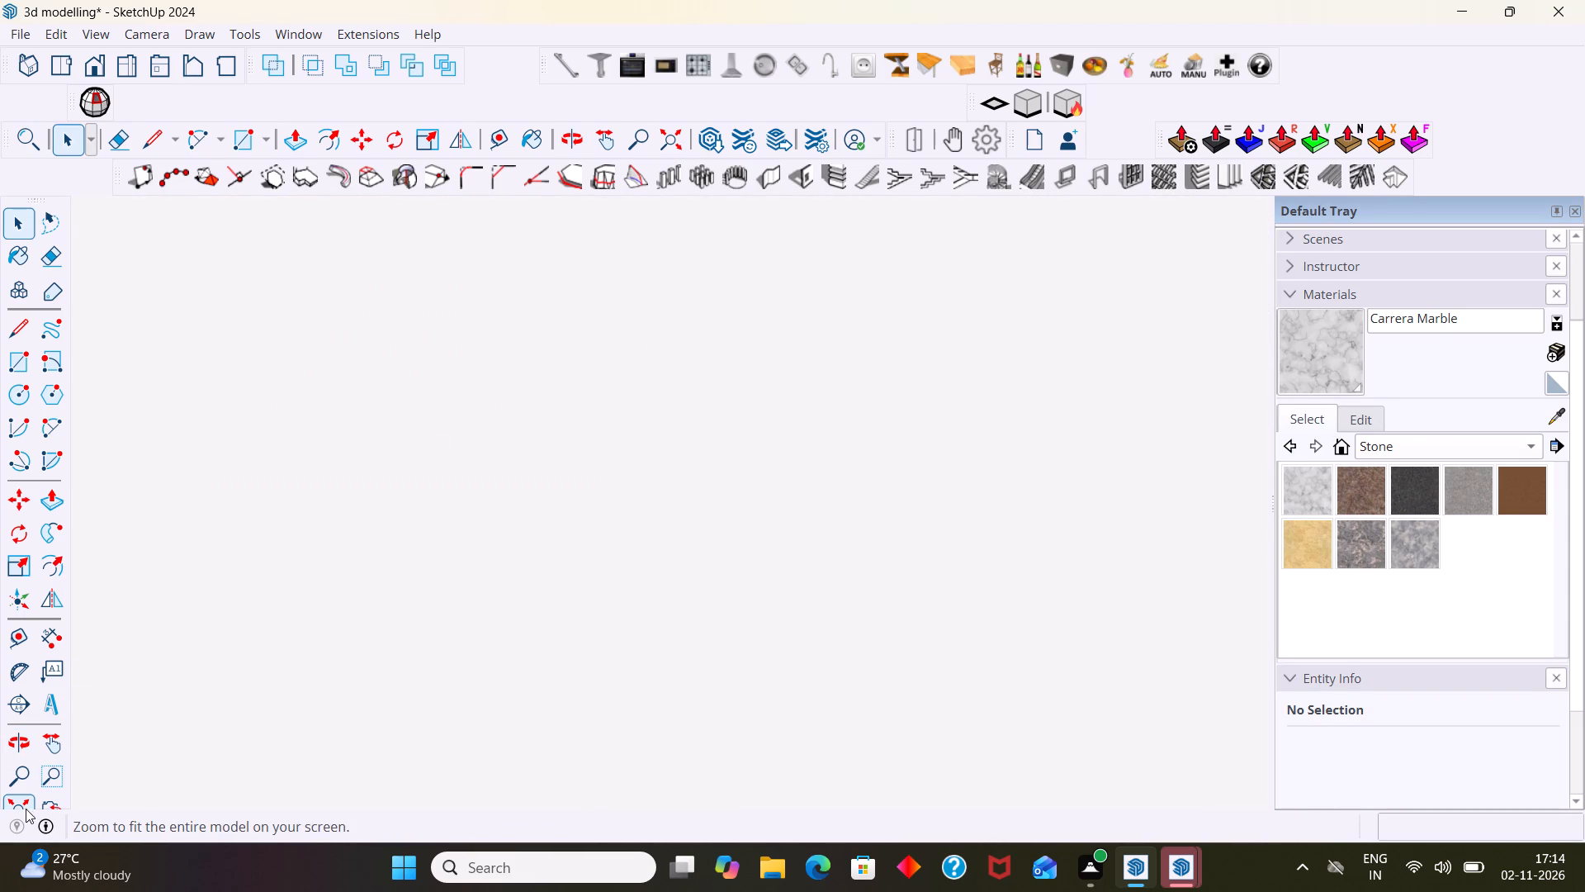
click(26, 809)
Scale the pooja unit's height back up along the blue axis by about 2.42.
scroll(658, 316, up, 5)
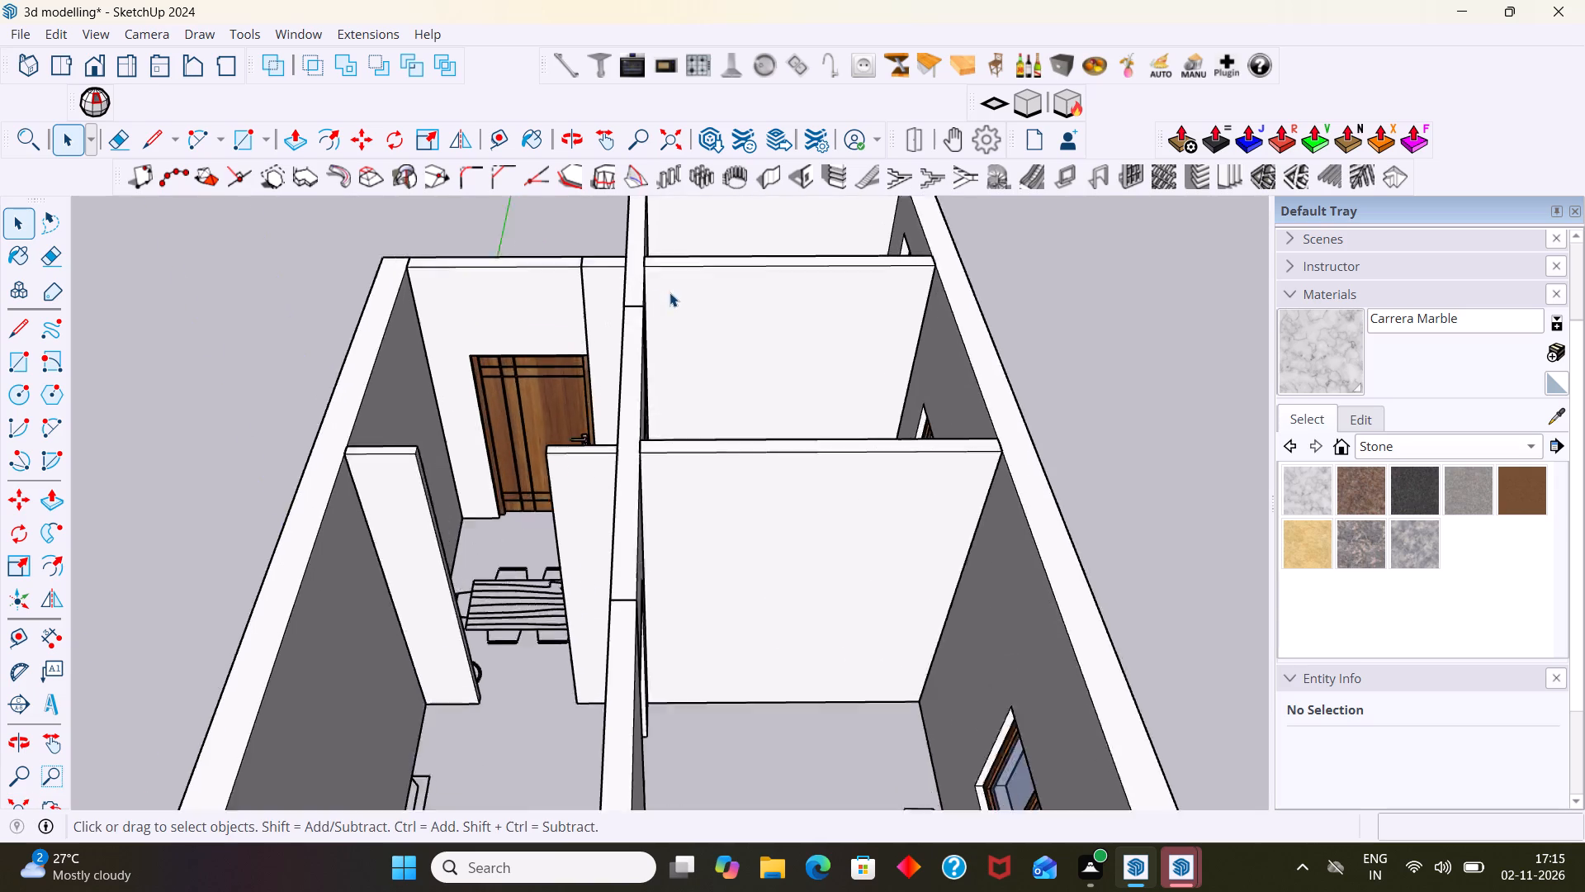
scroll(669, 292, up, 4)
middle_drag(687, 375, 676, 579)
scroll(674, 545, up, 7)
middle_drag(688, 528, 675, 445)
click(714, 547)
key(s)
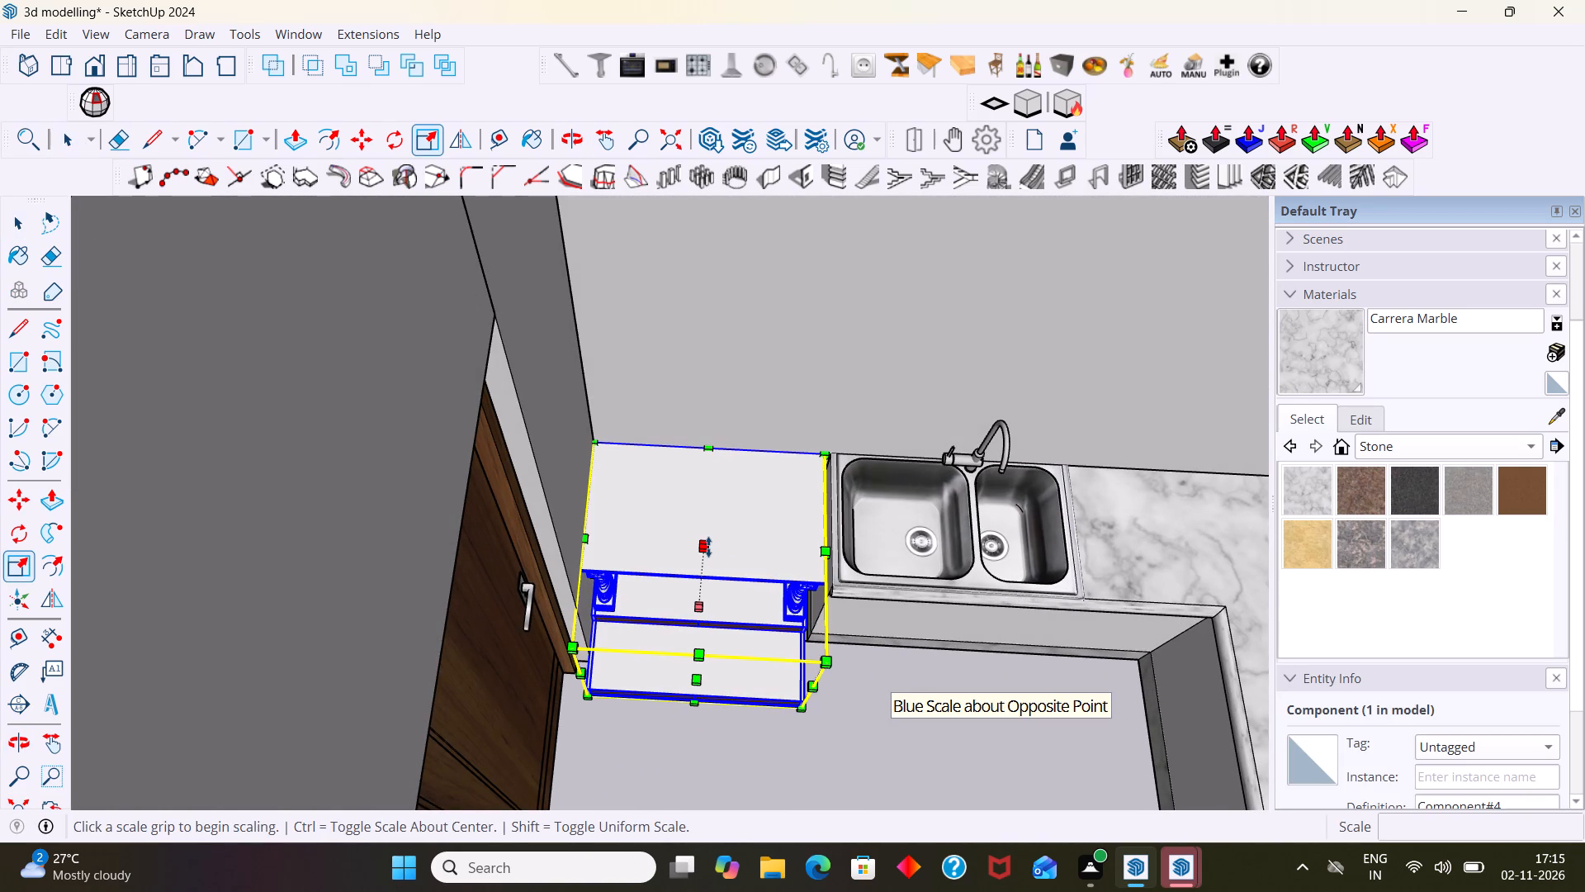
click(708, 547)
middle_drag(688, 396, 646, 276)
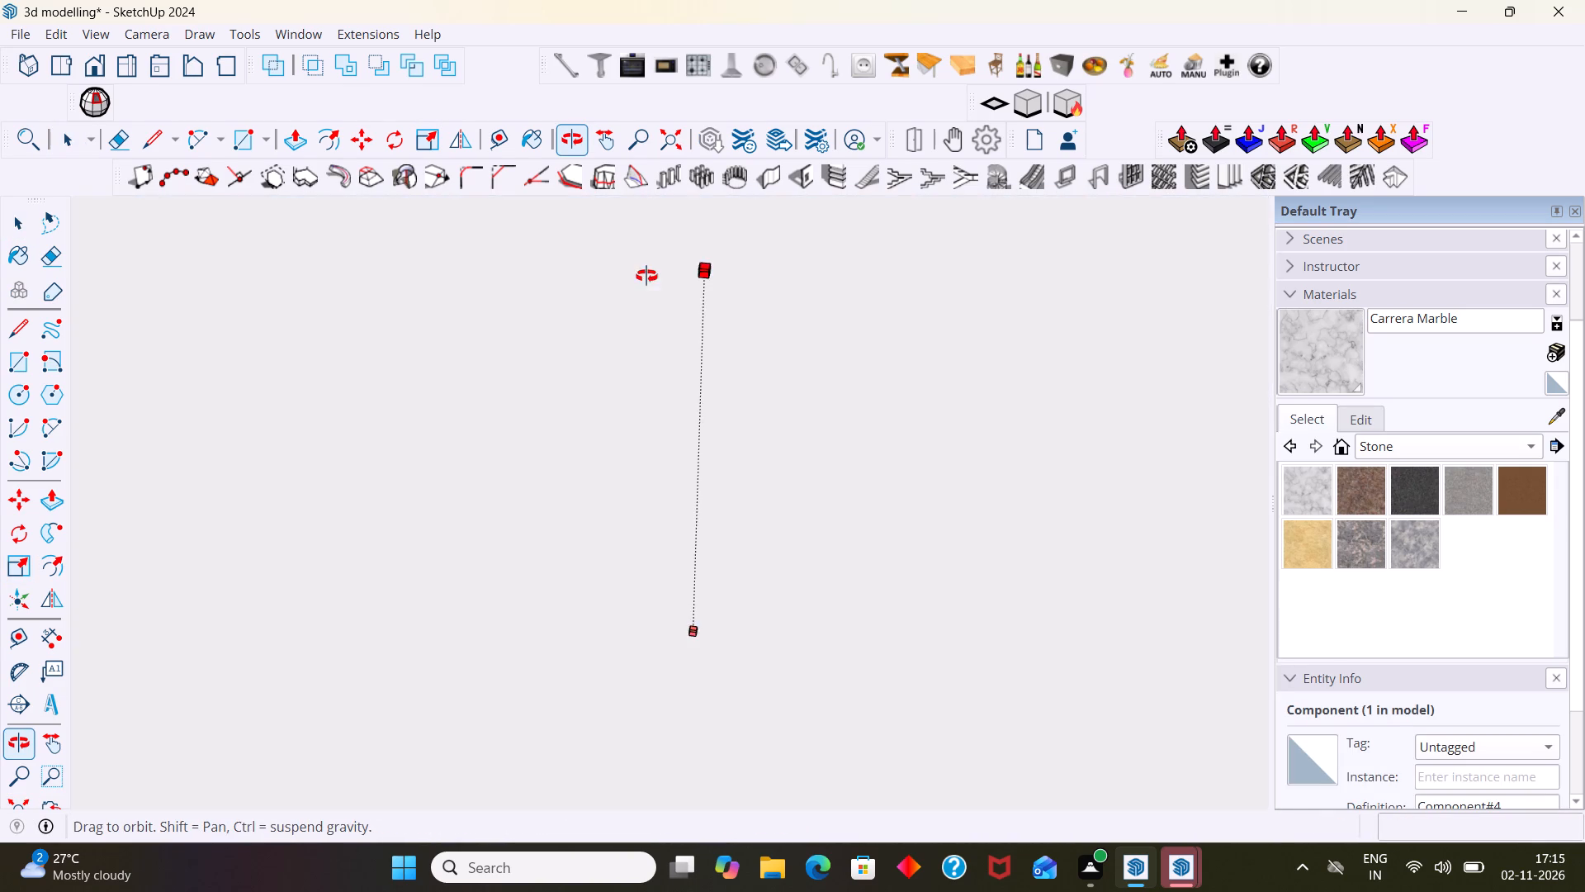
middle_drag(646, 276, 659, 334)
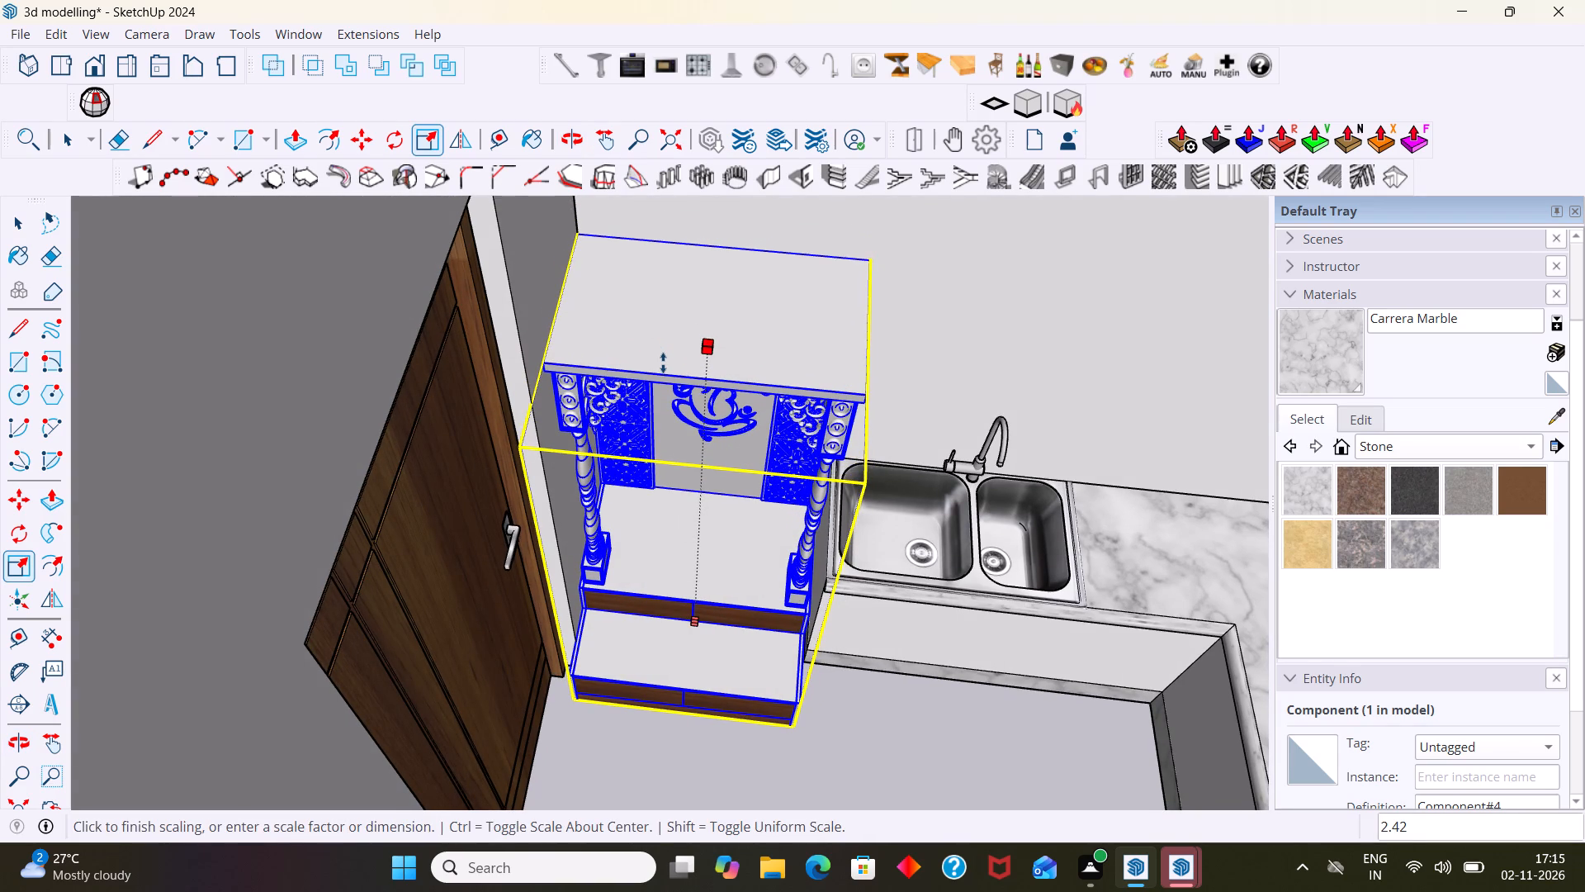
click(663, 363)
key(space)
scroll(774, 472, down, 12)
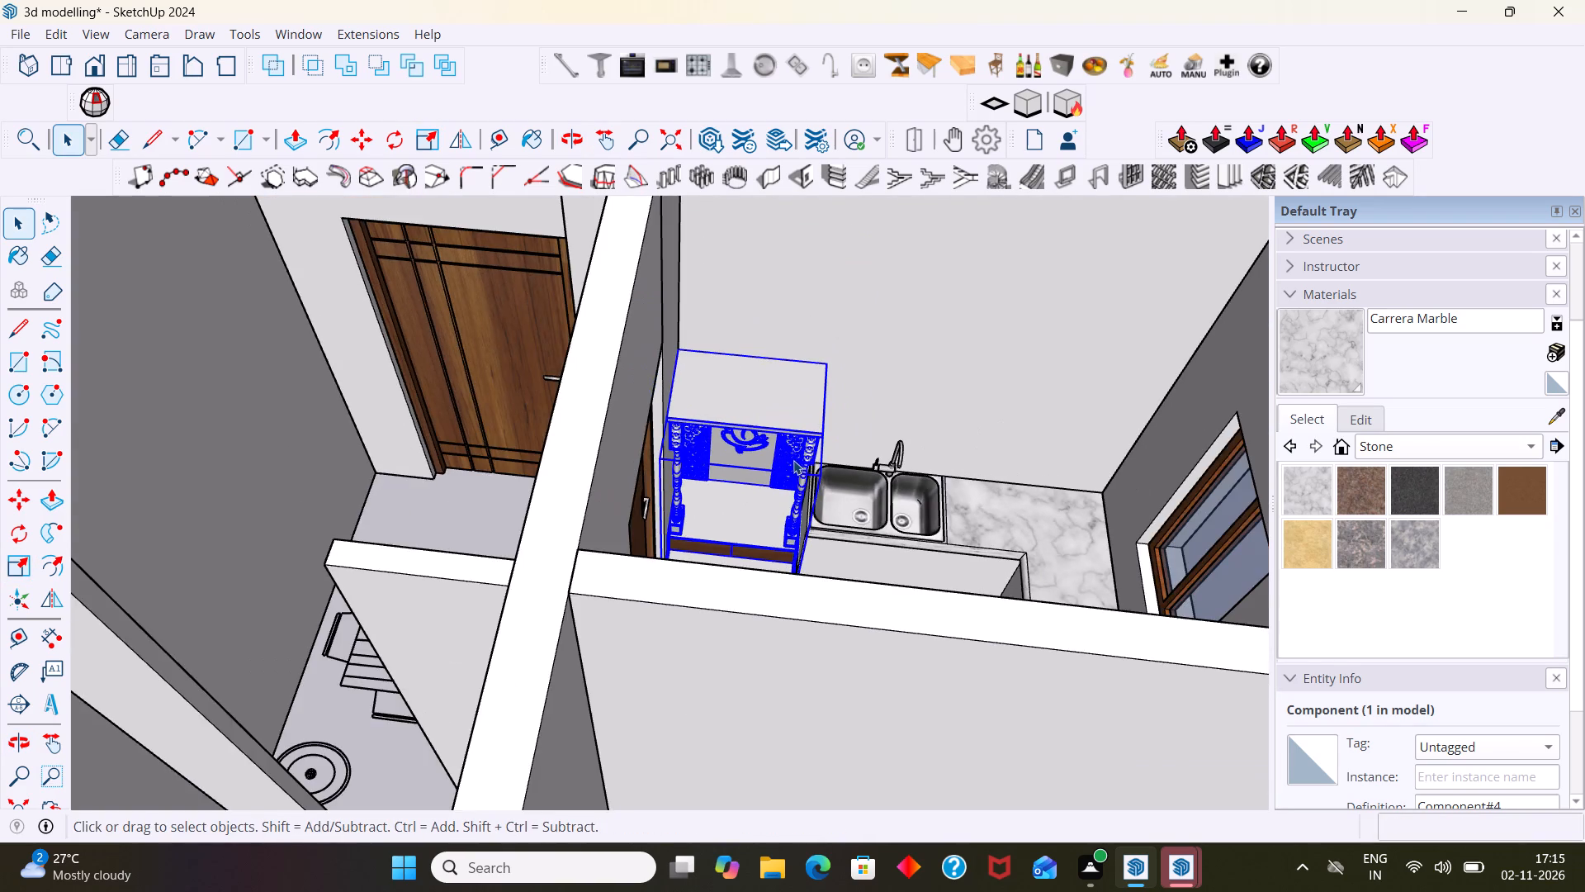
scroll(793, 460, down, 15)
click(1005, 406)
Scale the pooja unit's depth along the green axis by about 0.65 from its front bottom edge, keeping the height factor at 1.00.
scroll(810, 432, up, 6)
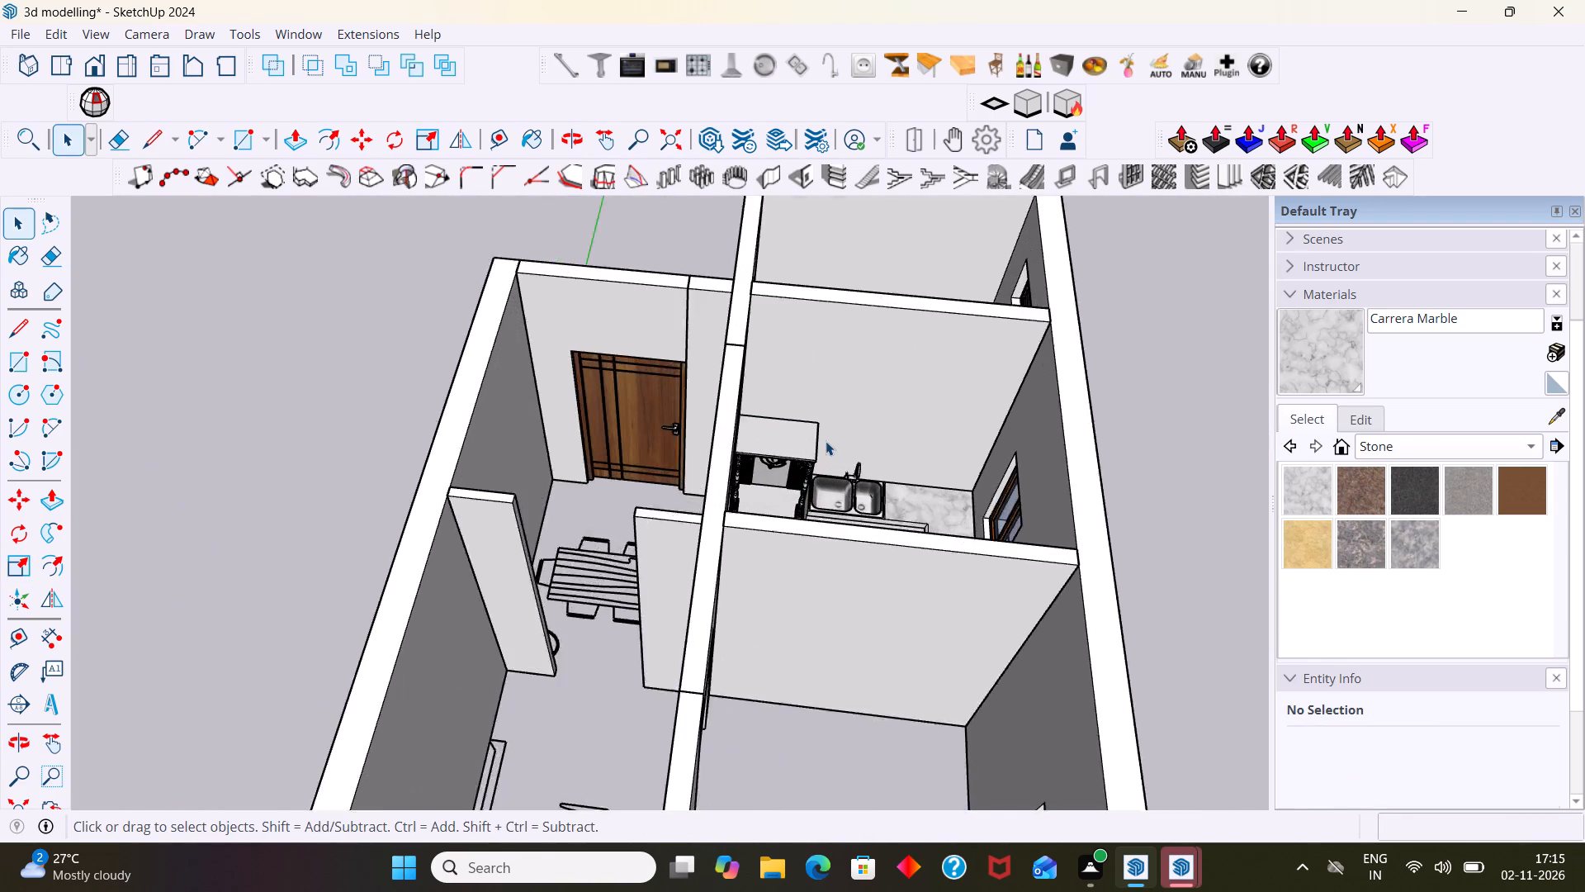
scroll(826, 441, up, 3)
middle_drag(819, 467, 767, 486)
scroll(776, 513, up, 11)
middle_drag(792, 508, 769, 397)
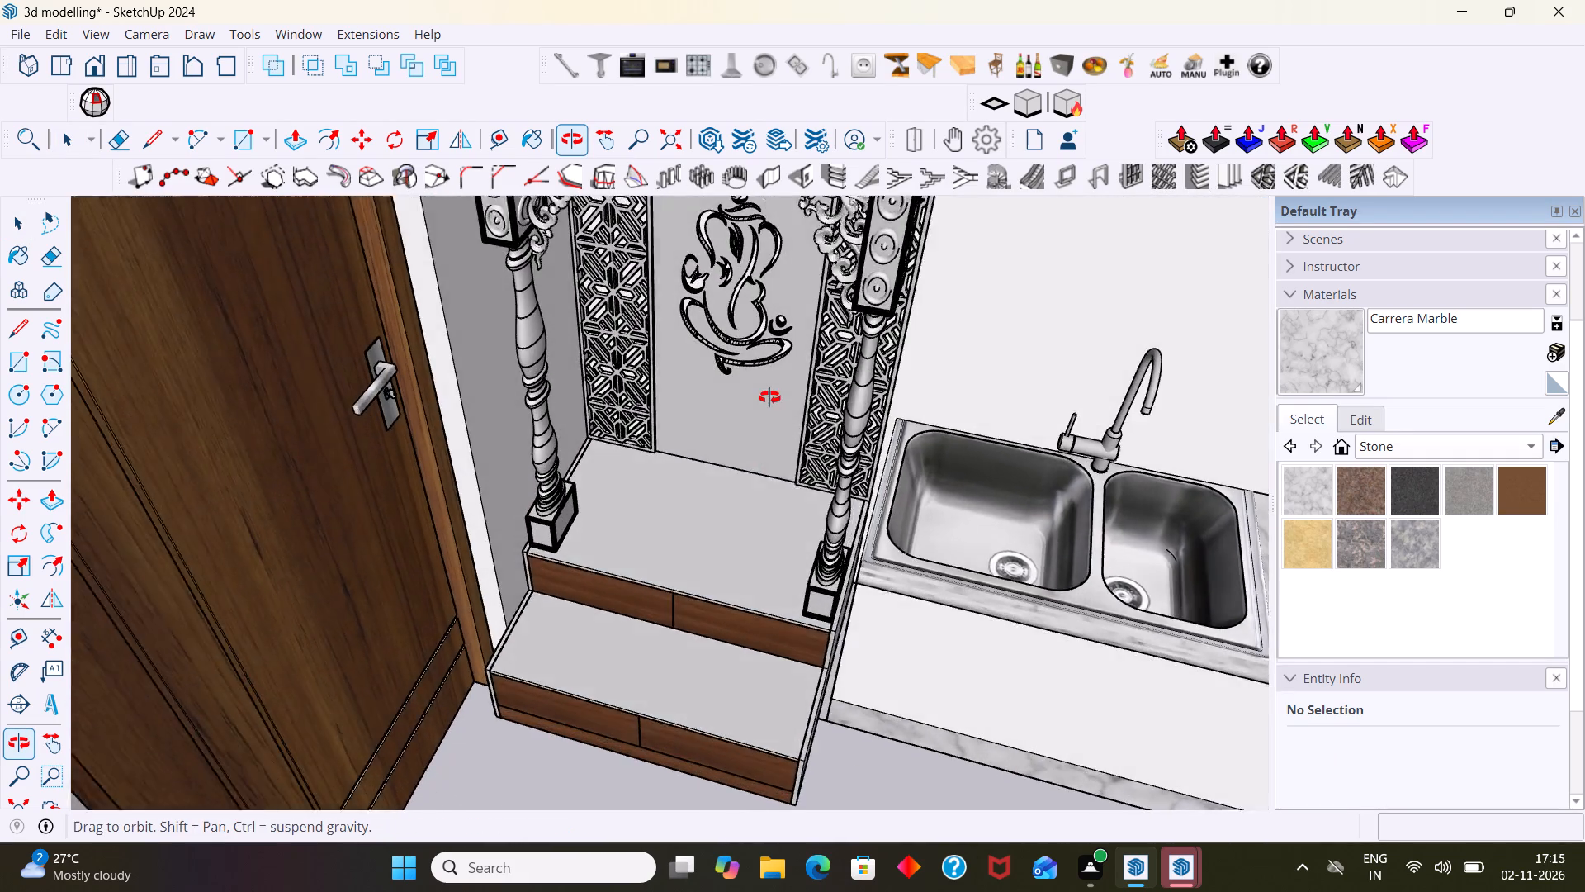
middle_drag(769, 397, 700, 427)
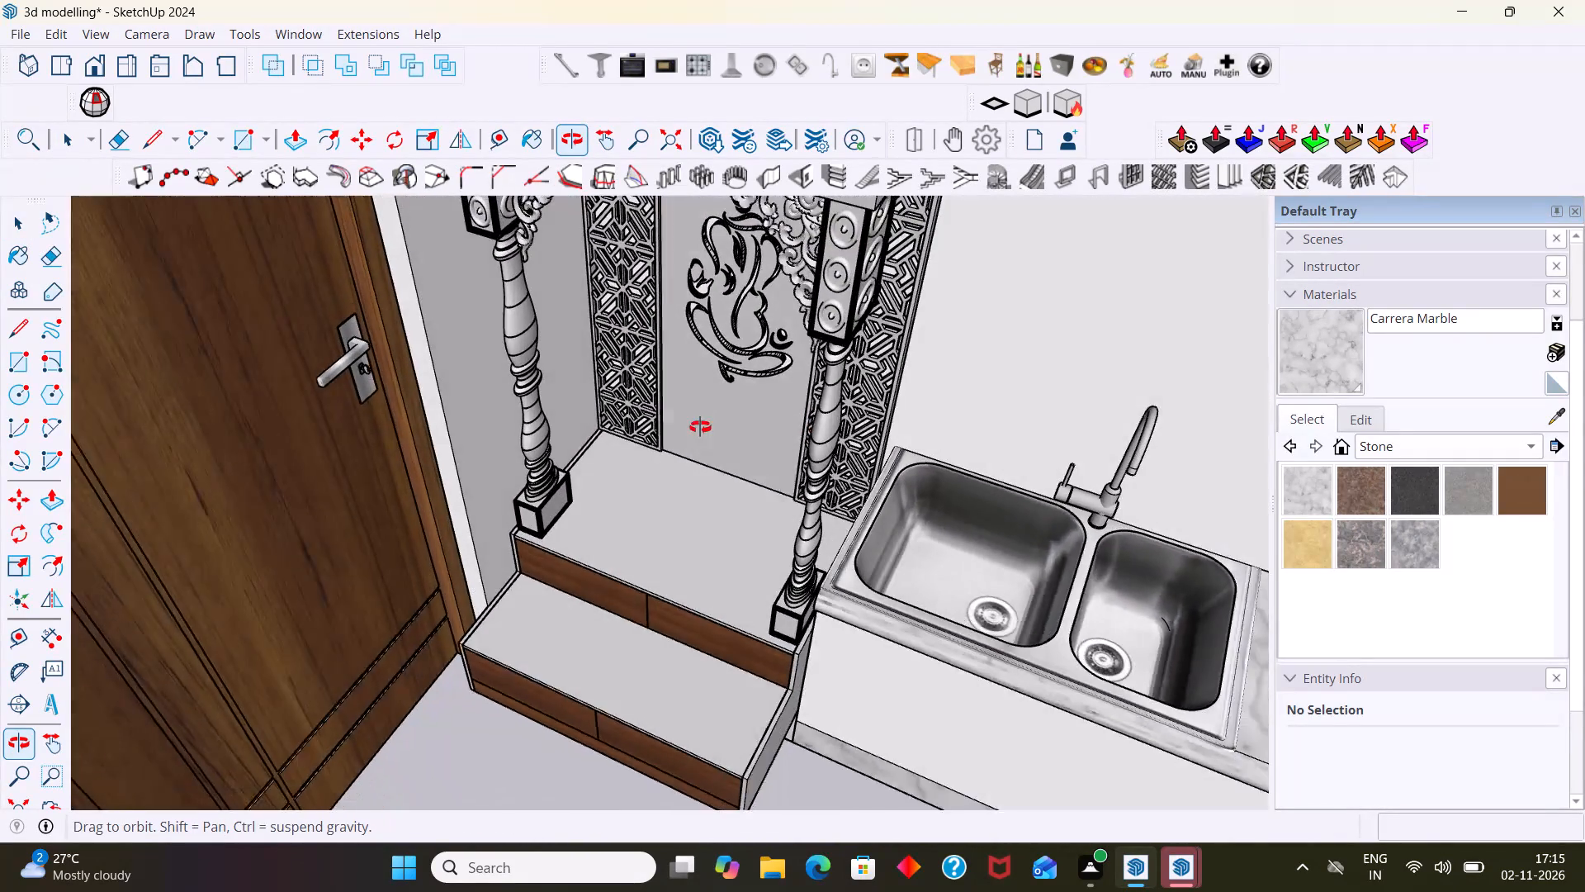
middle_drag(700, 427, 695, 434)
scroll(695, 434, up, 1)
click(545, 752)
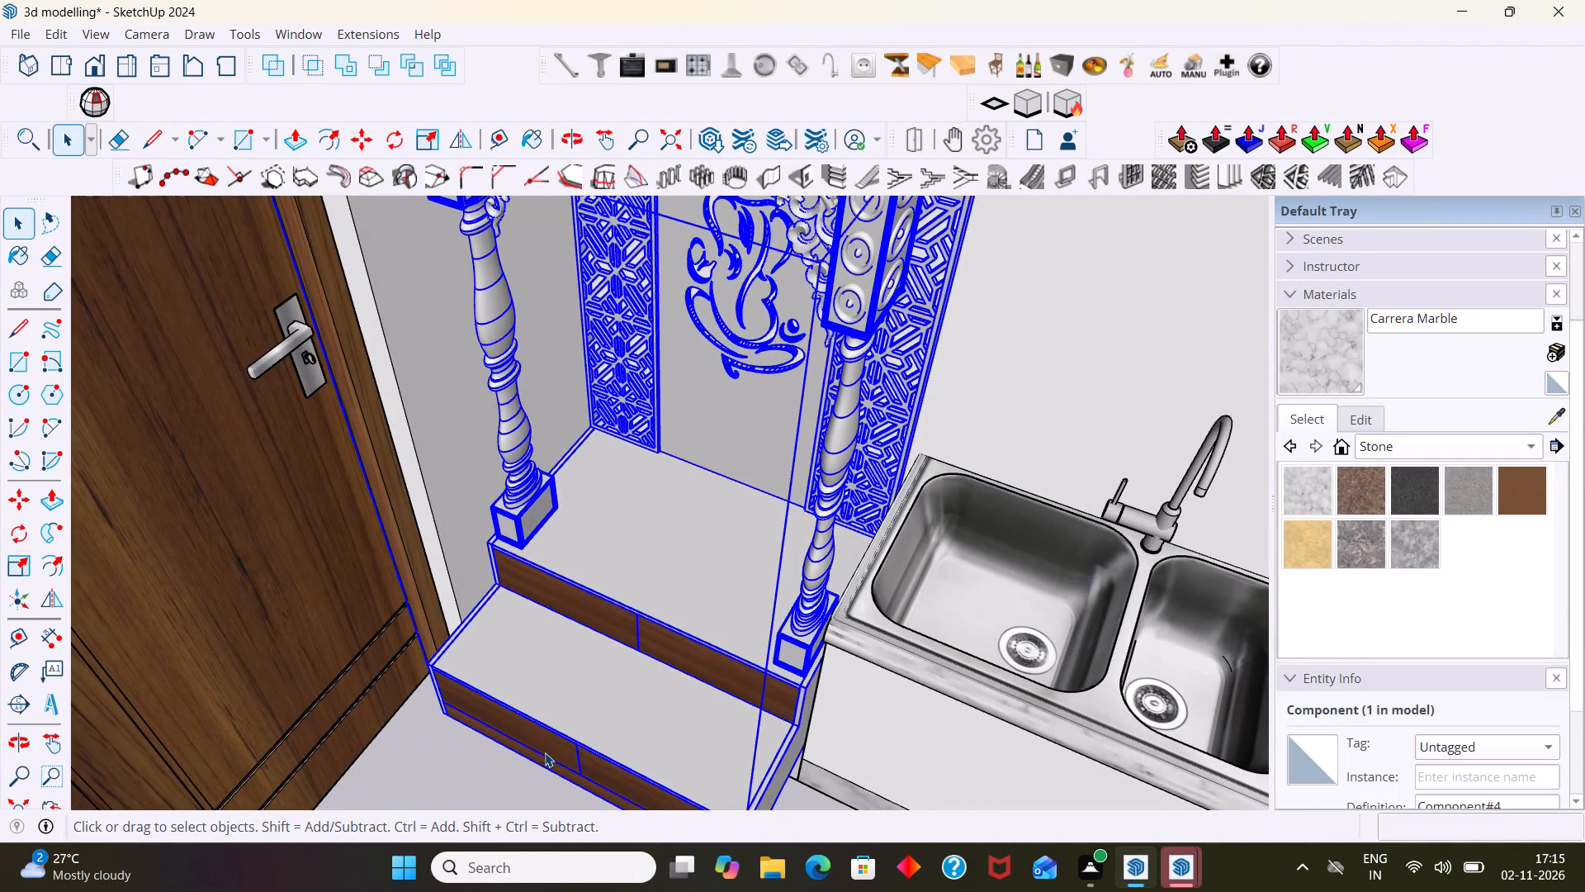
key(s)
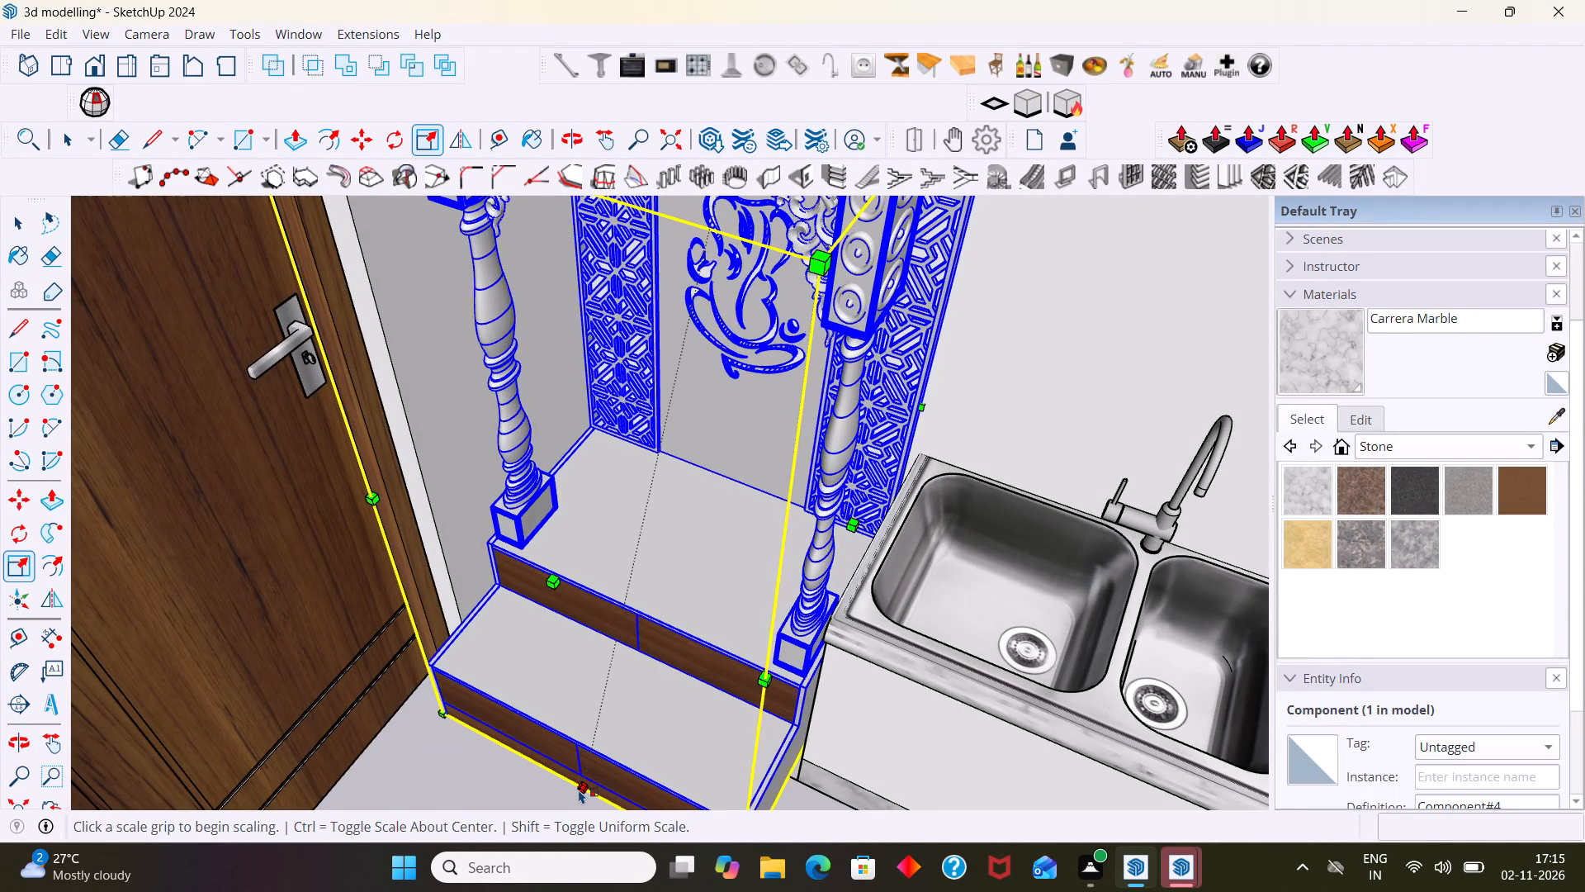
click(579, 788)
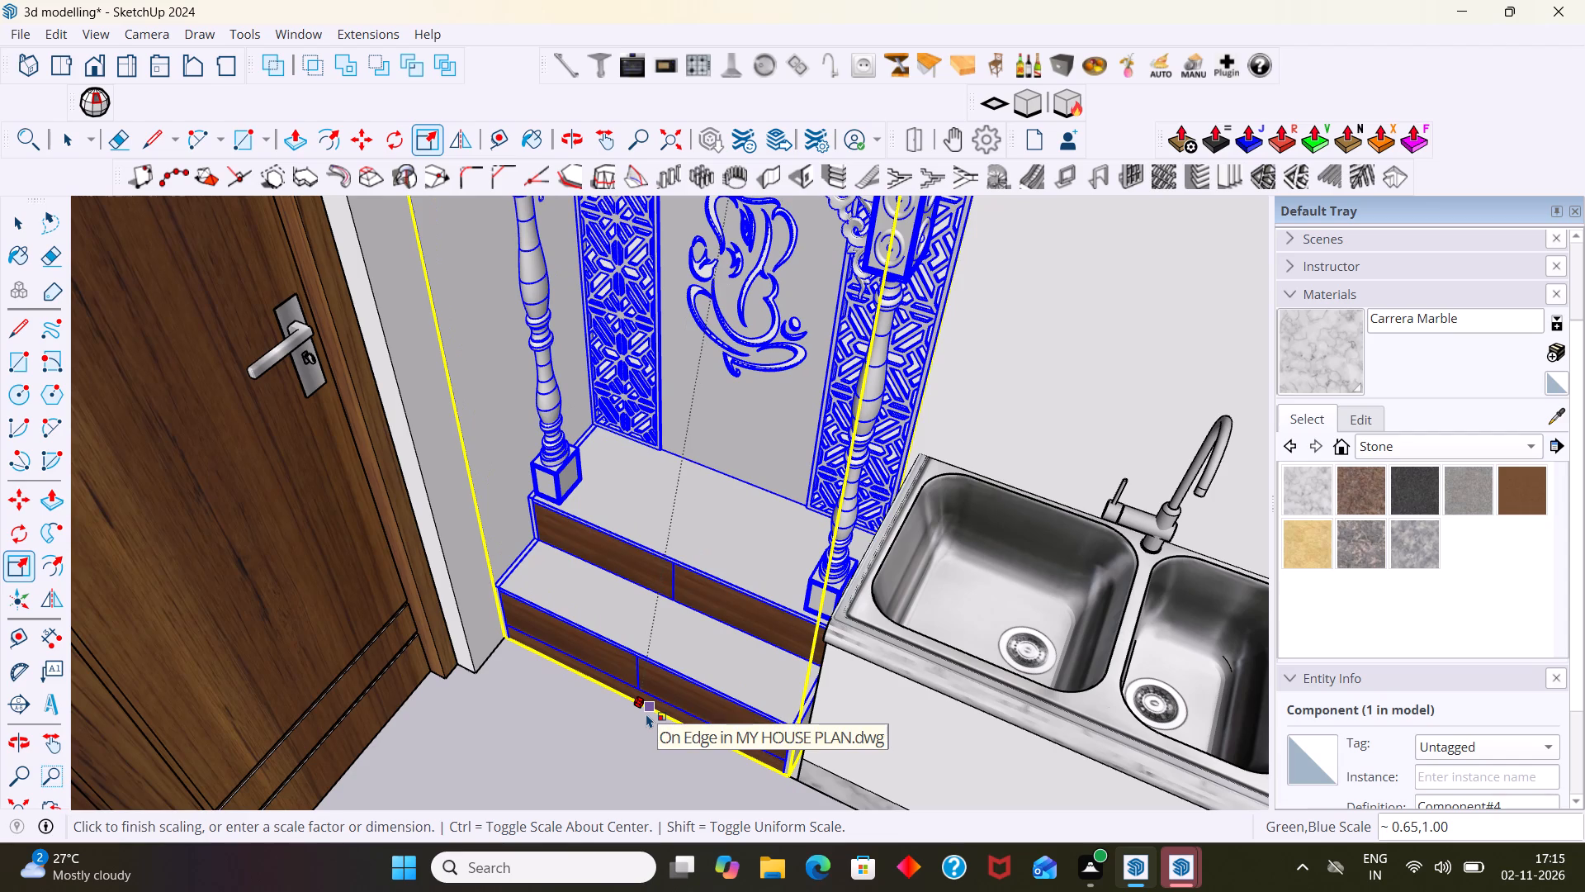
click(646, 714)
key(space)
scroll(660, 705, down, 12)
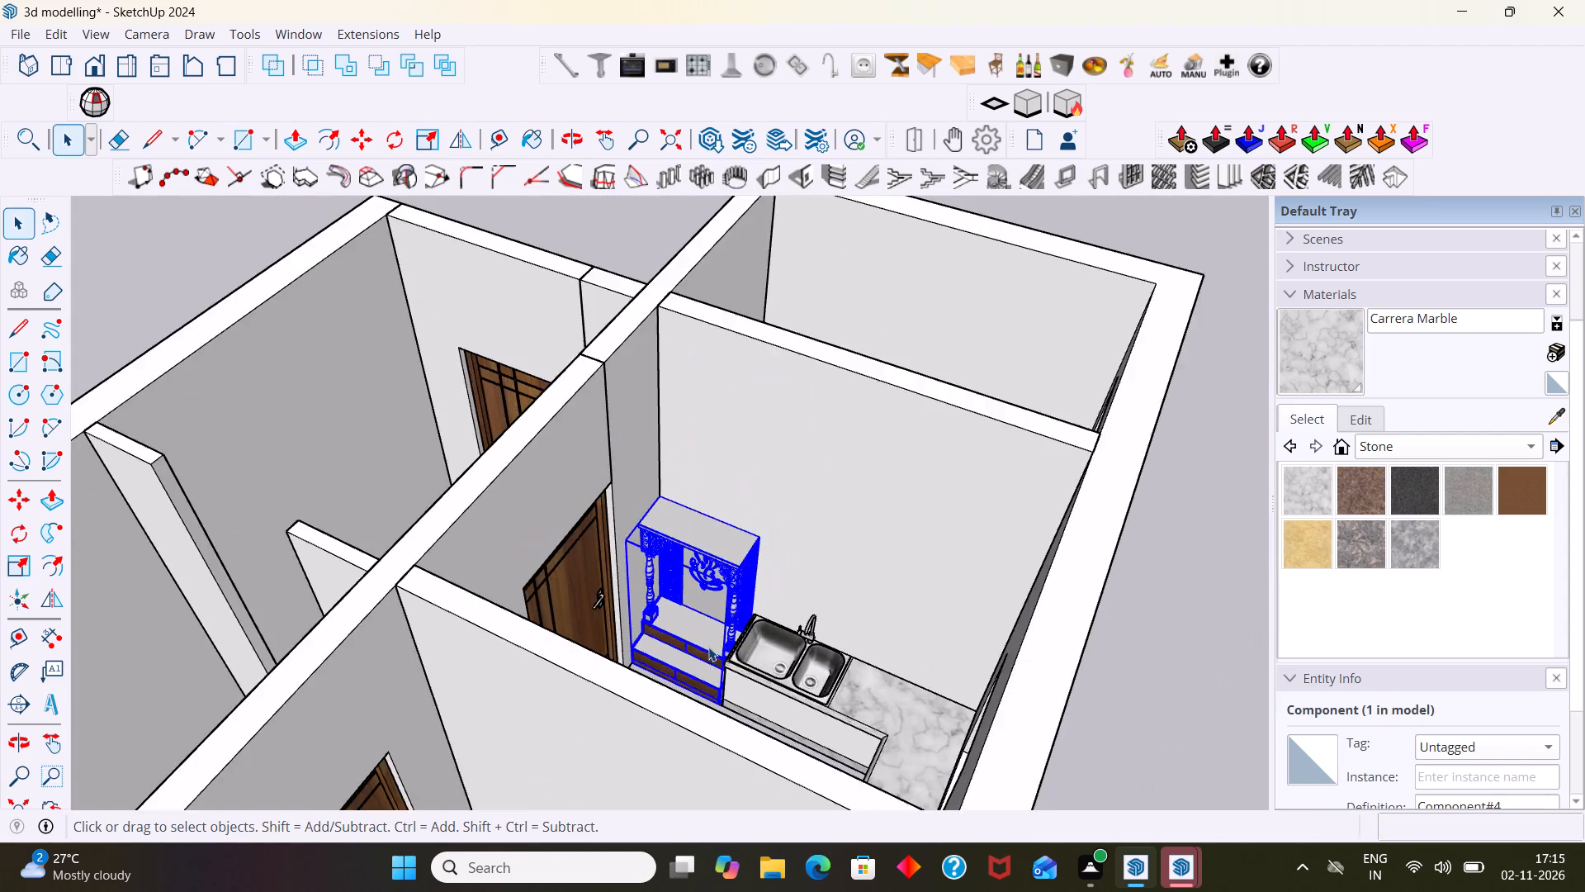
scroll(708, 647, down, 6)
click(840, 334)
Examine the resized pooja unit's fit between the kitchen door and the sink from several angles.
scroll(731, 448, up, 5)
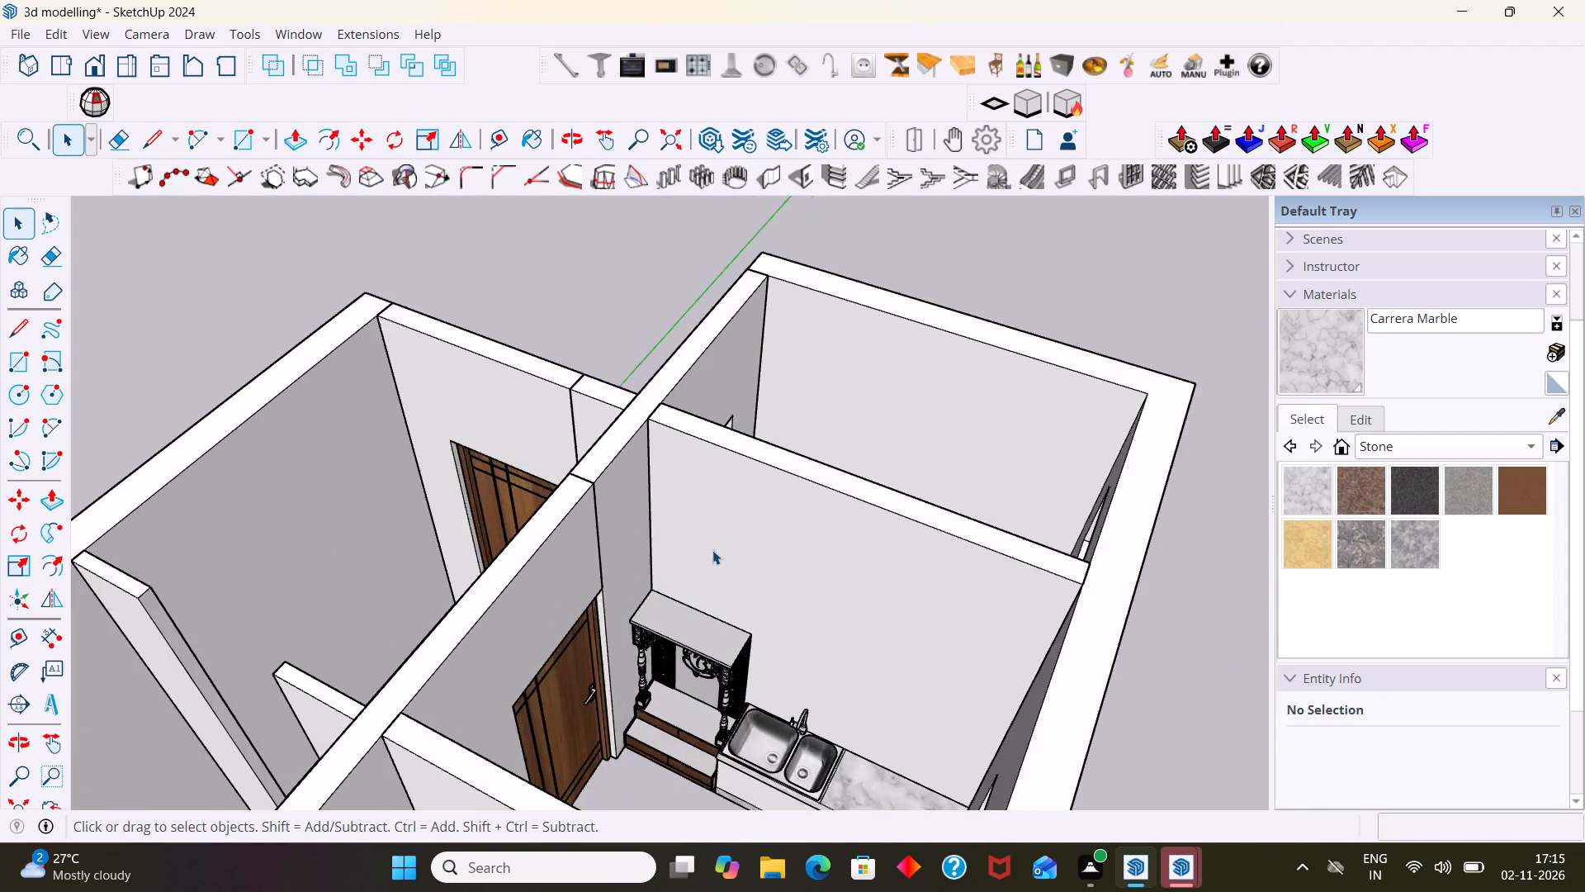
scroll(712, 550, up, 3)
middle_drag(725, 634, 735, 537)
scroll(629, 673, up, 3)
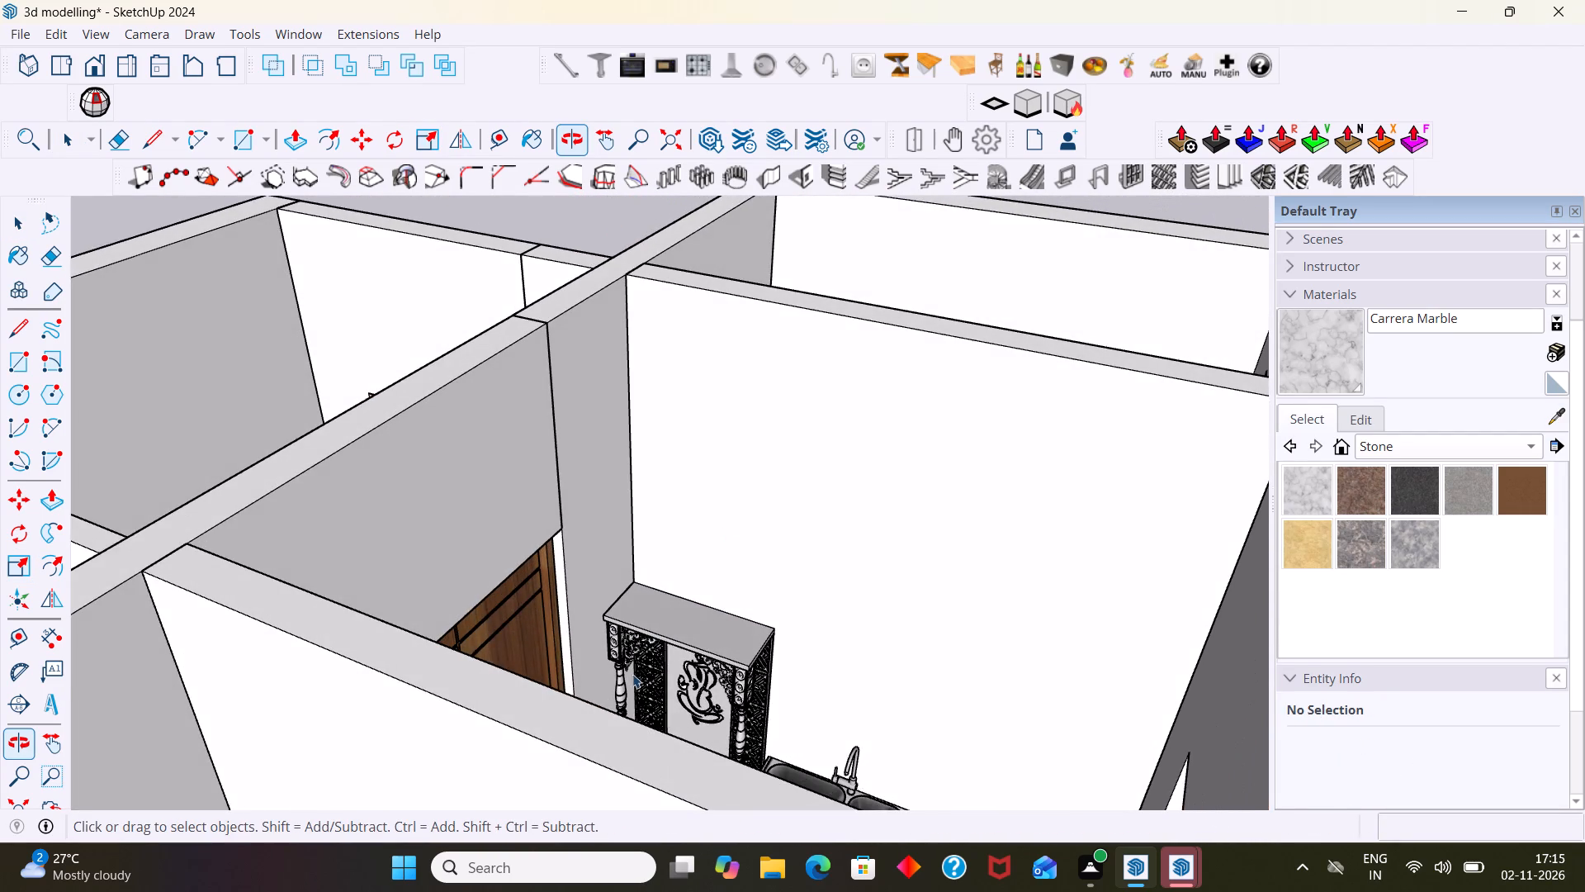
scroll(632, 674, up, 7)
middle_drag(633, 669, 788, 819)
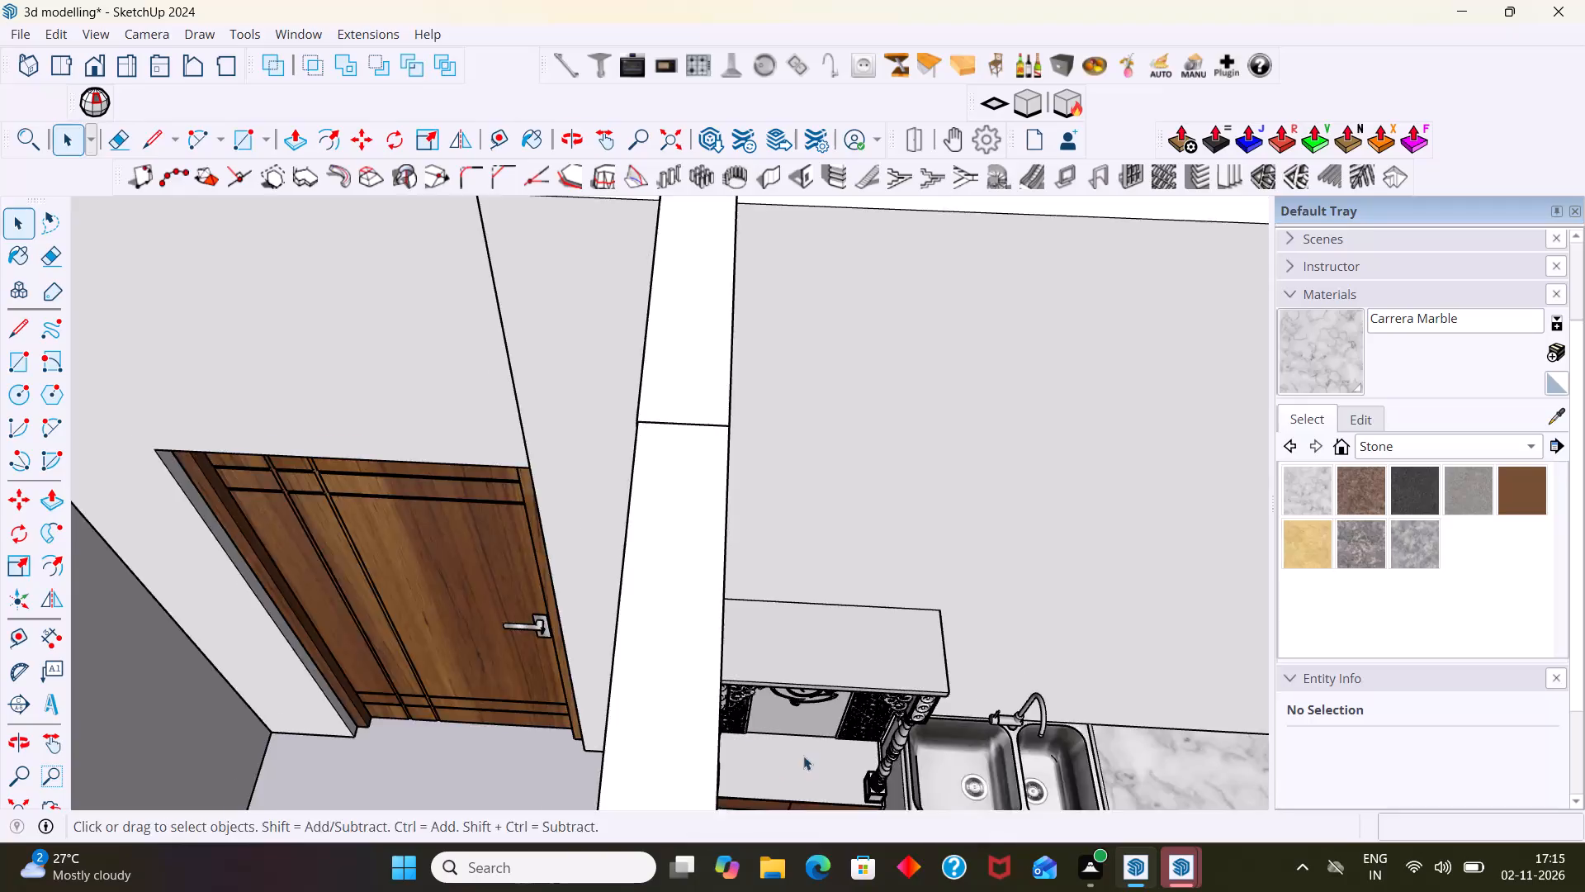
shift+middle_drag(803, 756, 539, 621)
scroll(548, 630, up, 6)
middle_drag(652, 693, 777, 705)
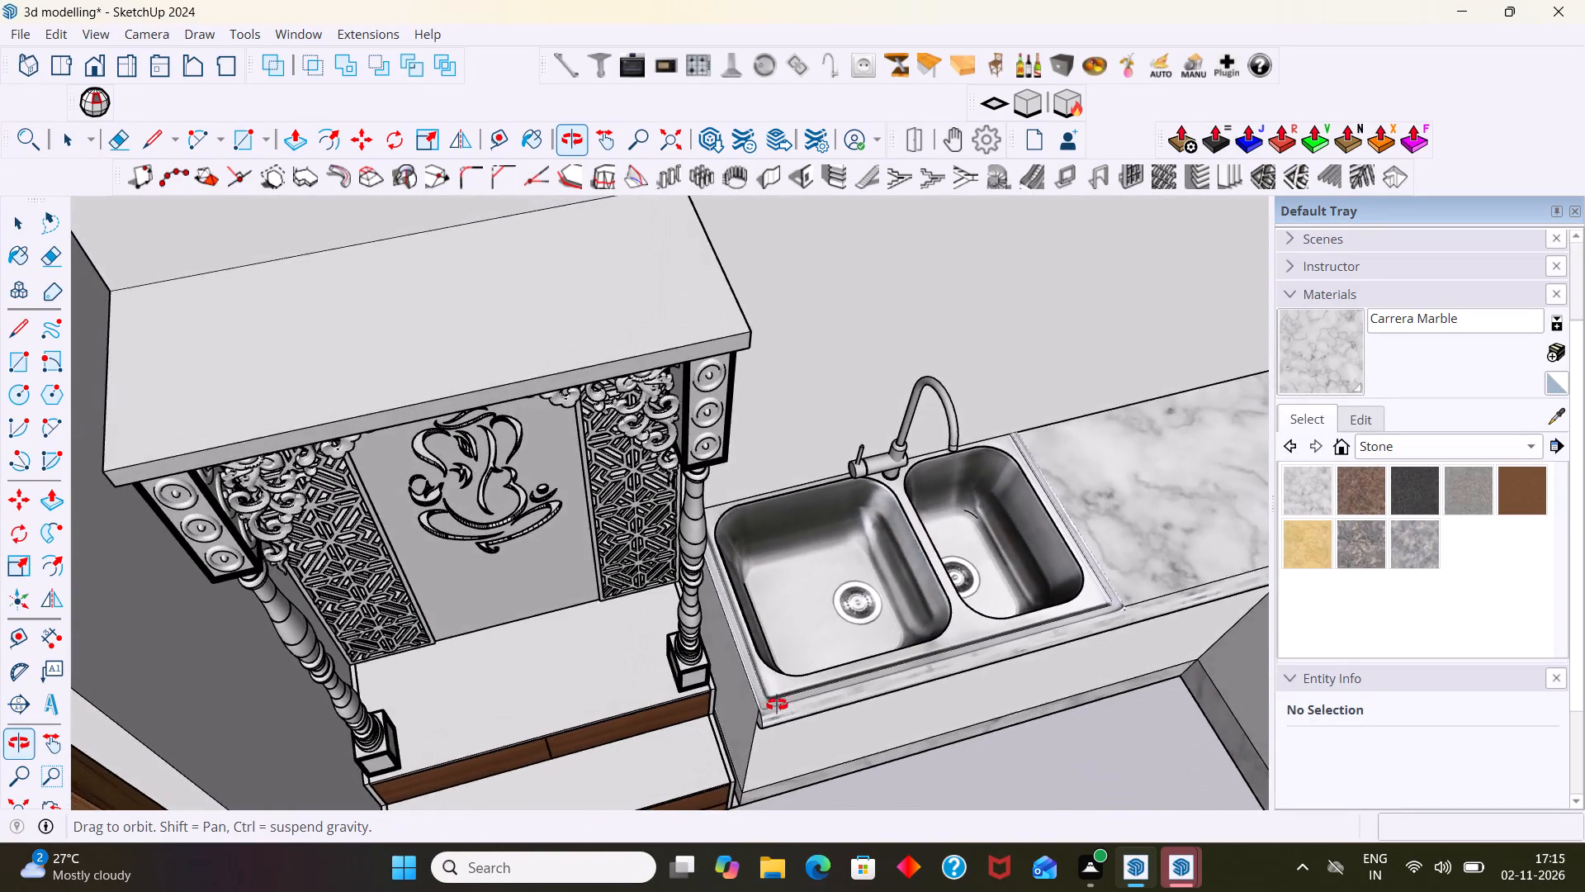
middle_drag(777, 705, 876, 629)
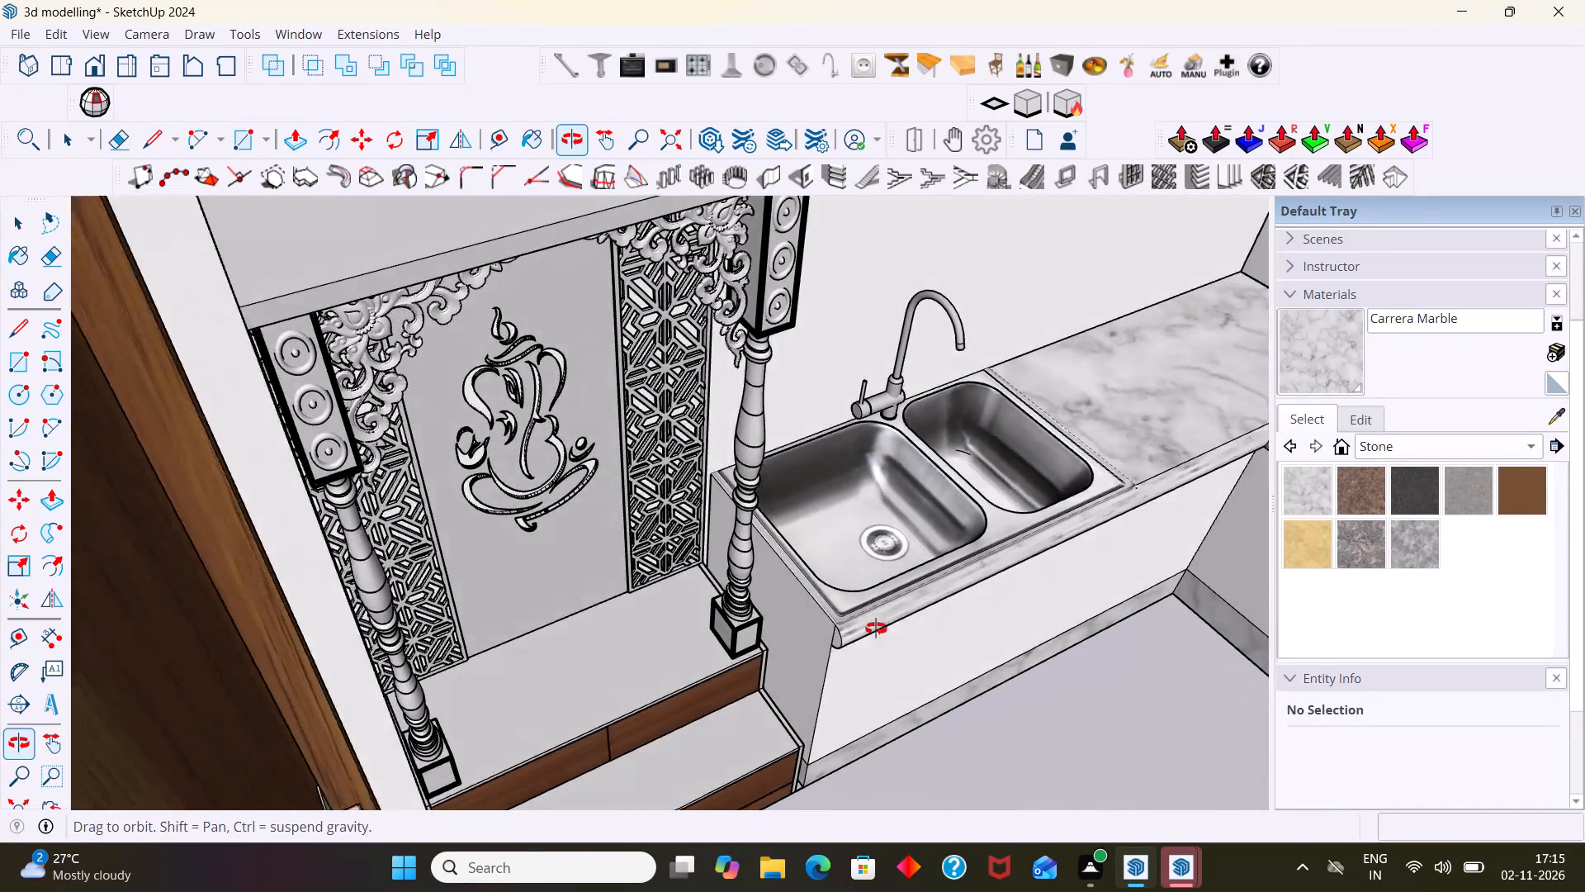
middle_drag(876, 629, 659, 637)
scroll(651, 616, down, 10)
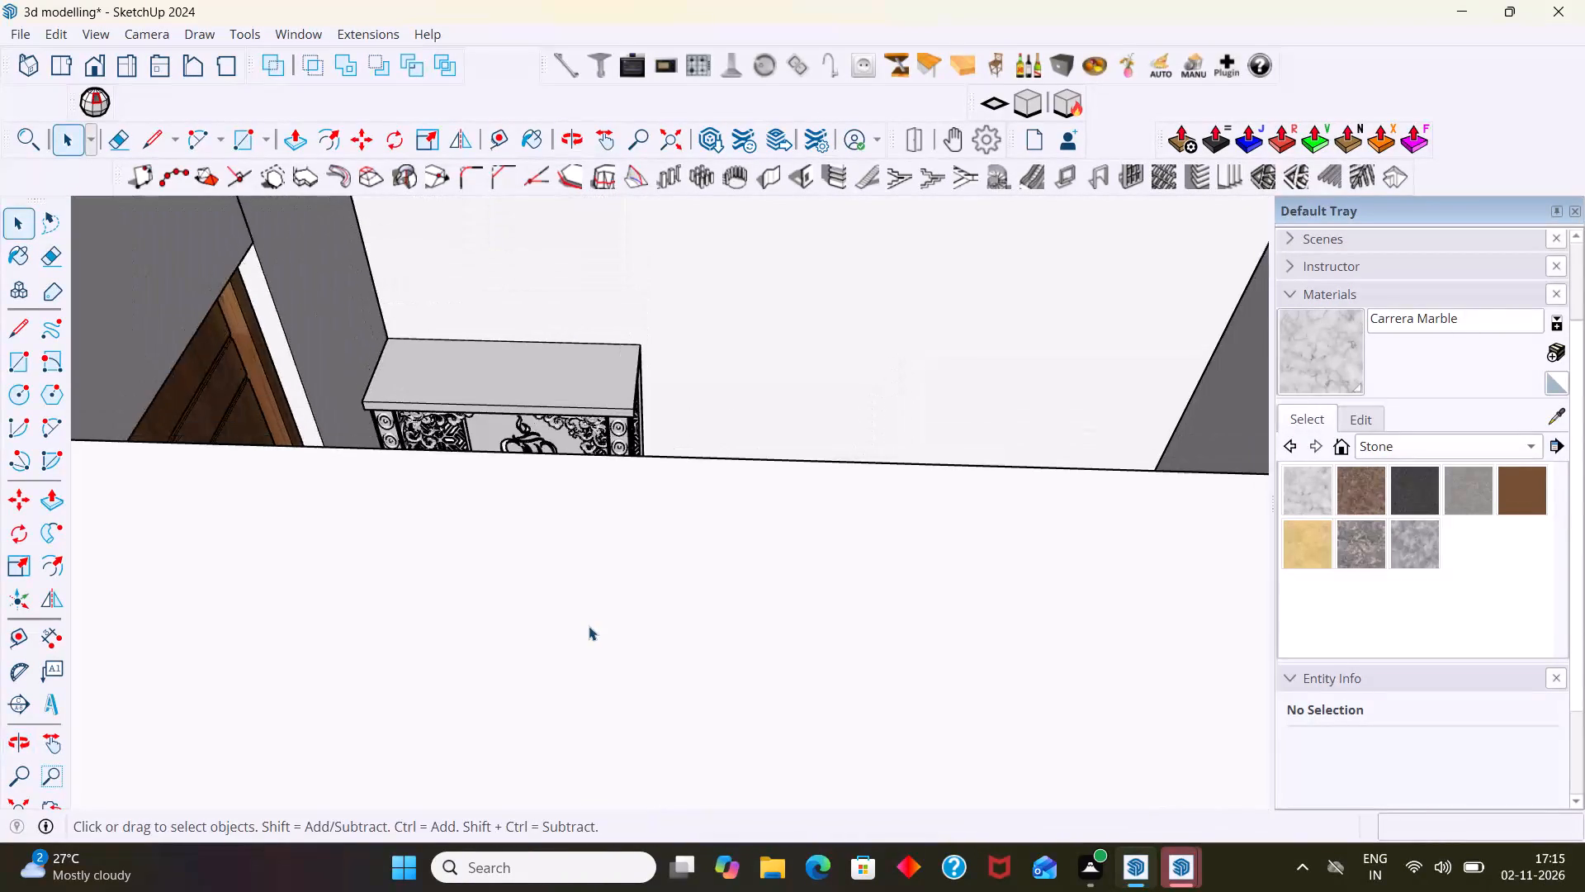
scroll(589, 626, down, 12)
click(27, 799)
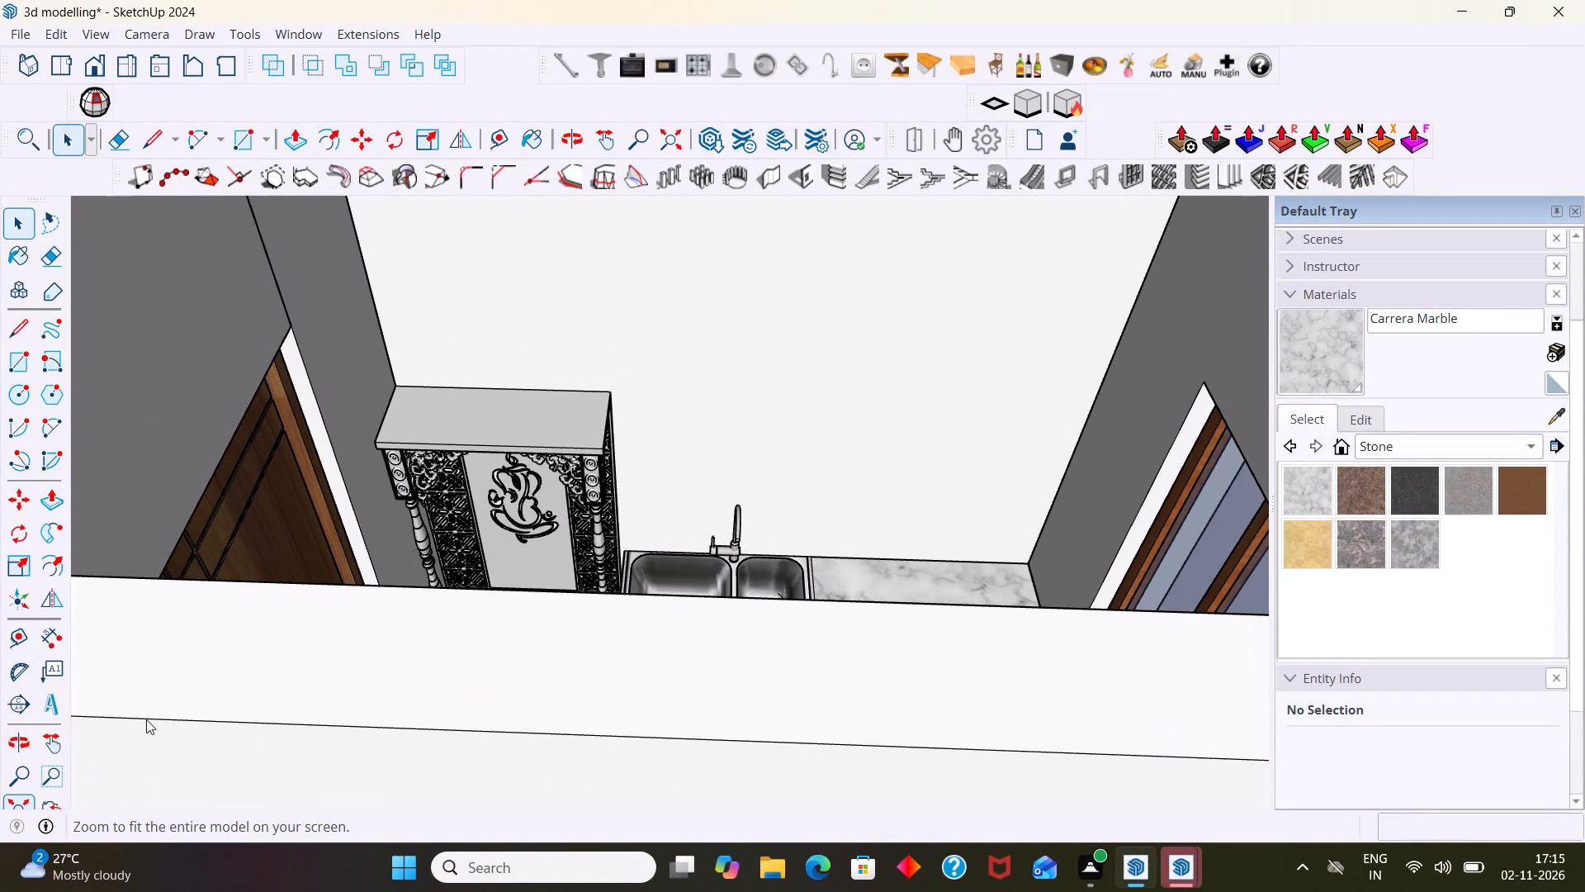
Examine the pooja unit, sink, marble counter and cooktop in the kitchen from several angles and within the house.
scroll(170, 698, down, 2)
scroll(656, 476, up, 7)
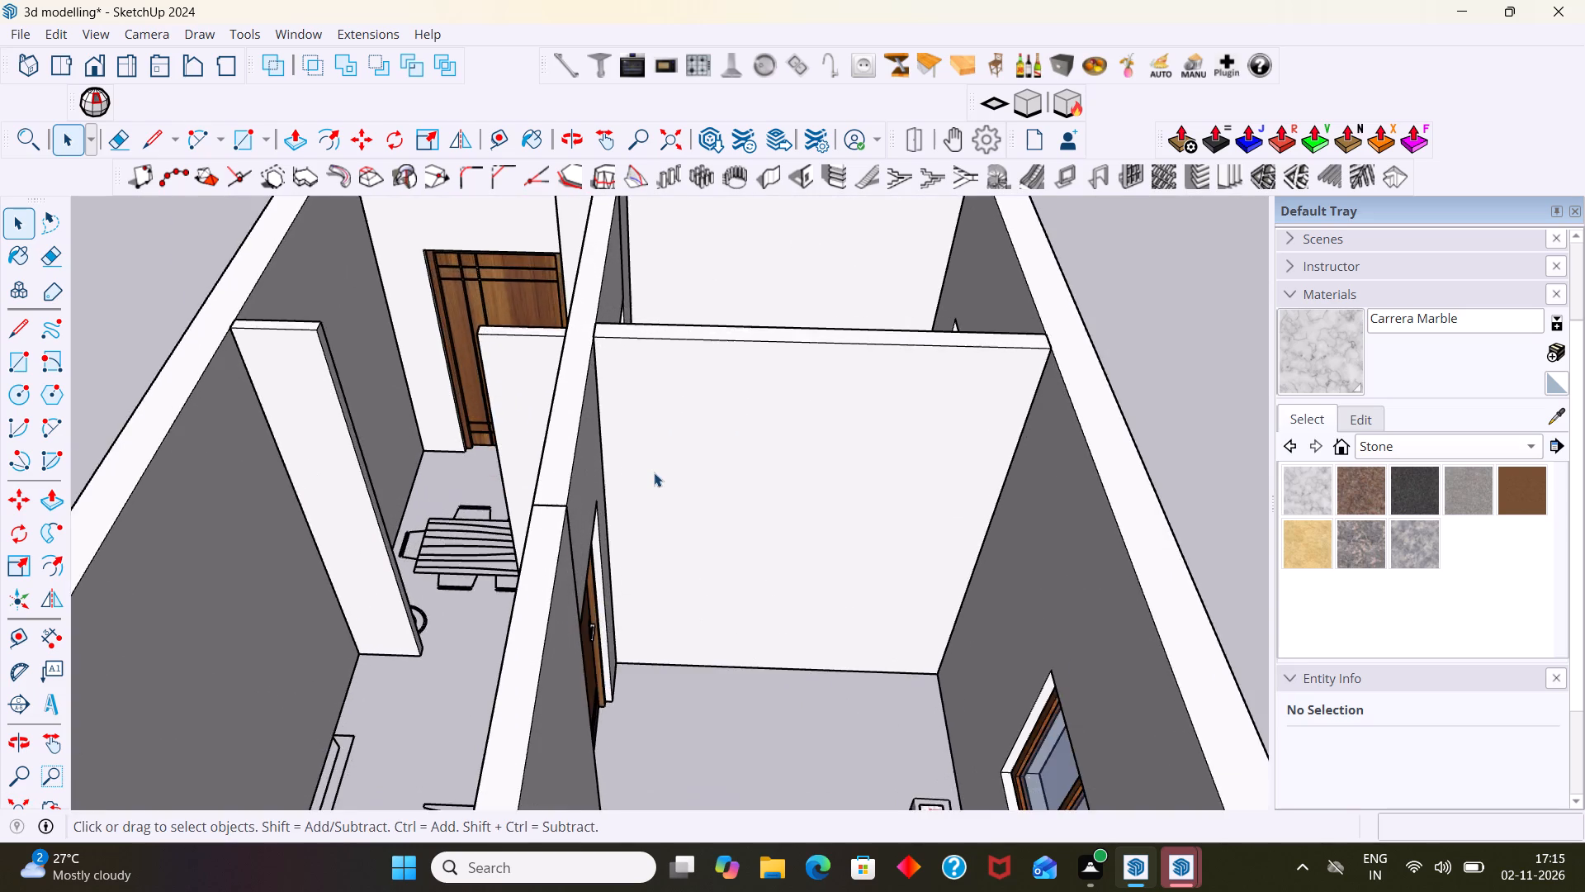
middle_drag(655, 479, 693, 686)
scroll(677, 619, up, 7)
middle_drag(679, 581, 799, 573)
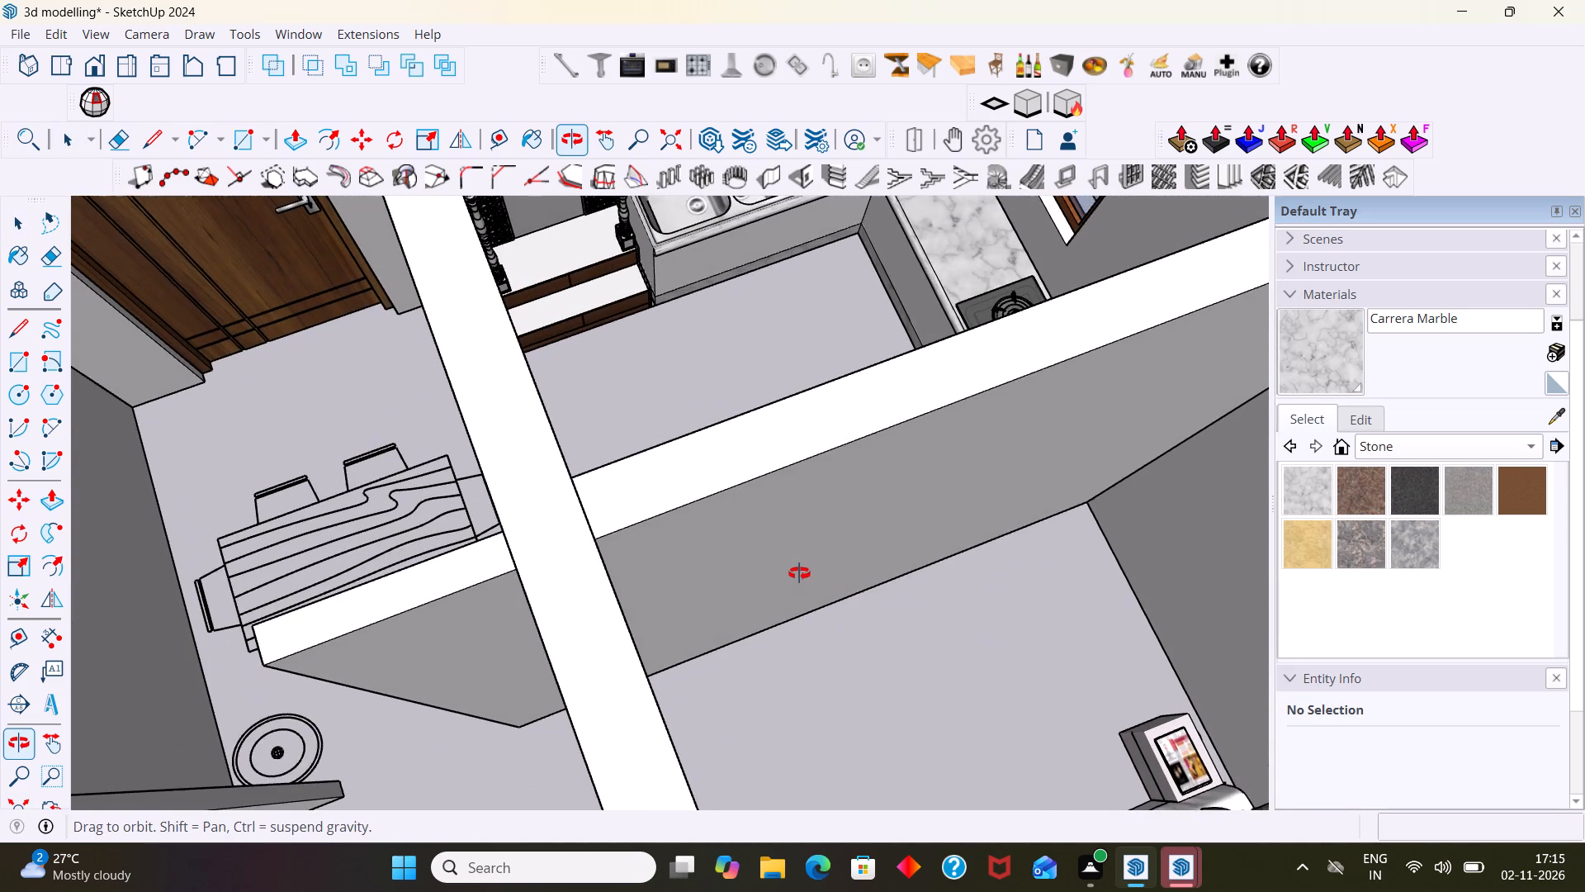
middle_drag(799, 573, 778, 782)
scroll(710, 674, up, 2)
middle_drag(712, 649, 796, 602)
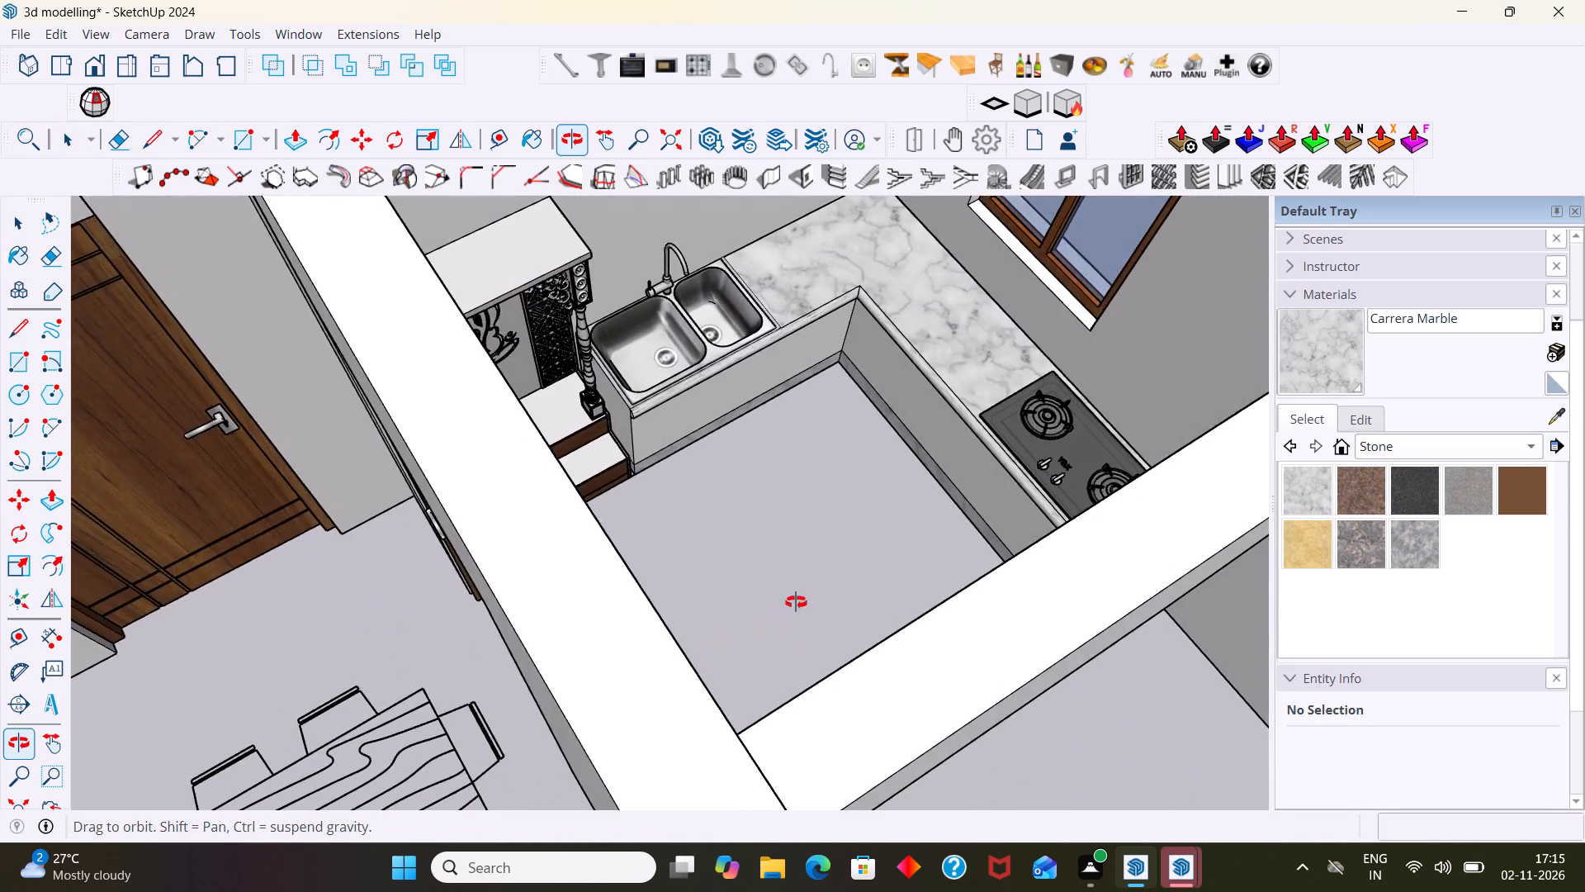
middle_drag(796, 602, 669, 591)
scroll(662, 527, up, 4)
scroll(646, 510, down, 2)
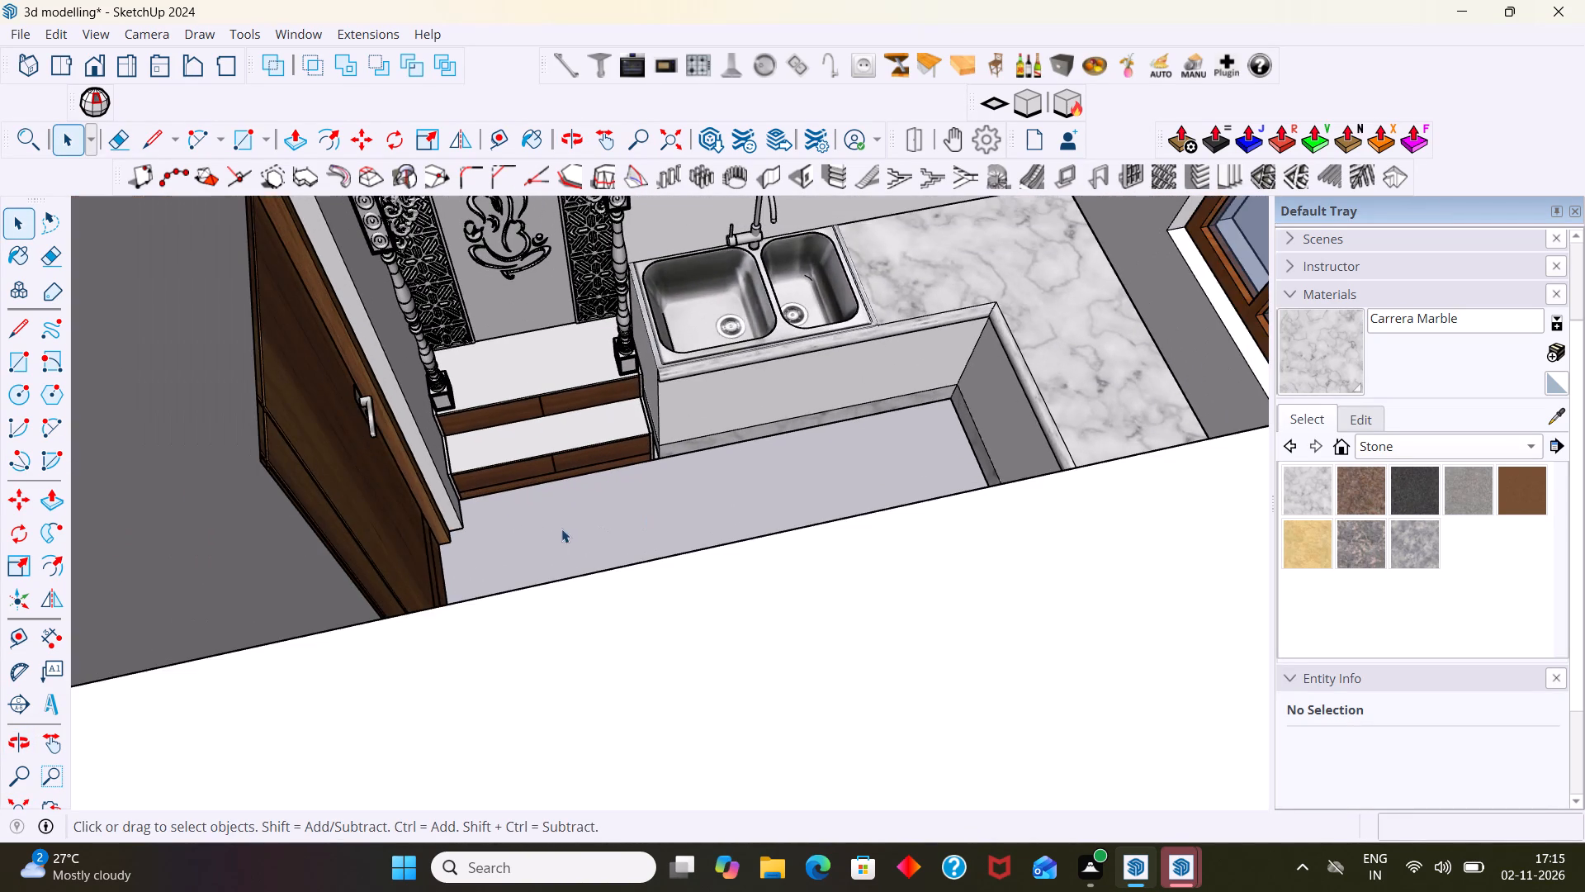
scroll(562, 527, down, 12)
middle_drag(675, 512, 1051, 563)
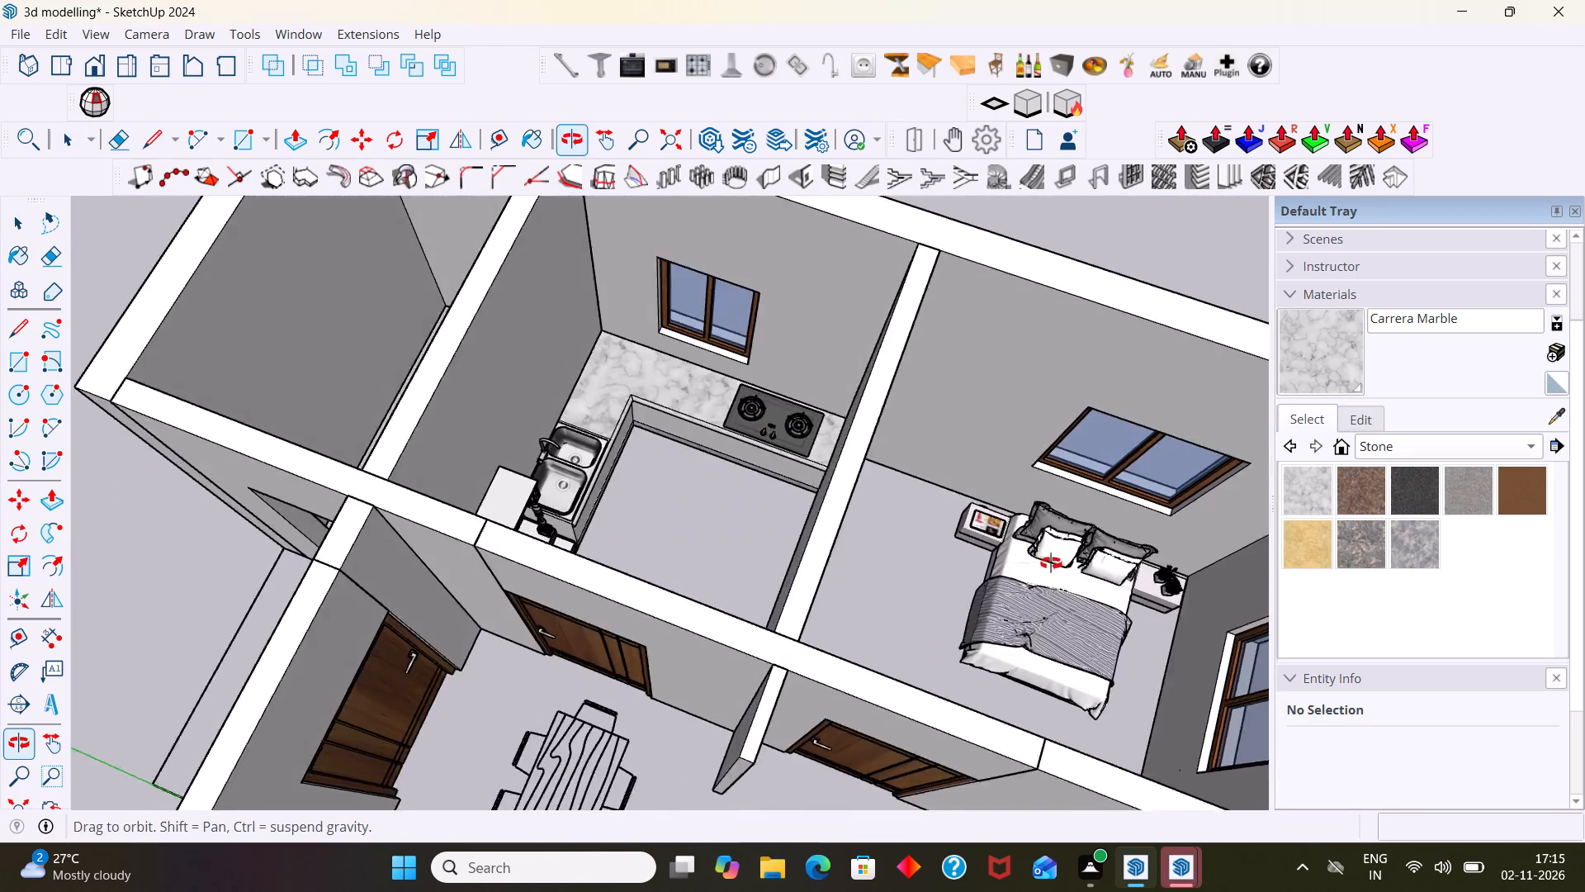
middle_drag(1051, 563, 1256, 493)
scroll(588, 415, up, 10)
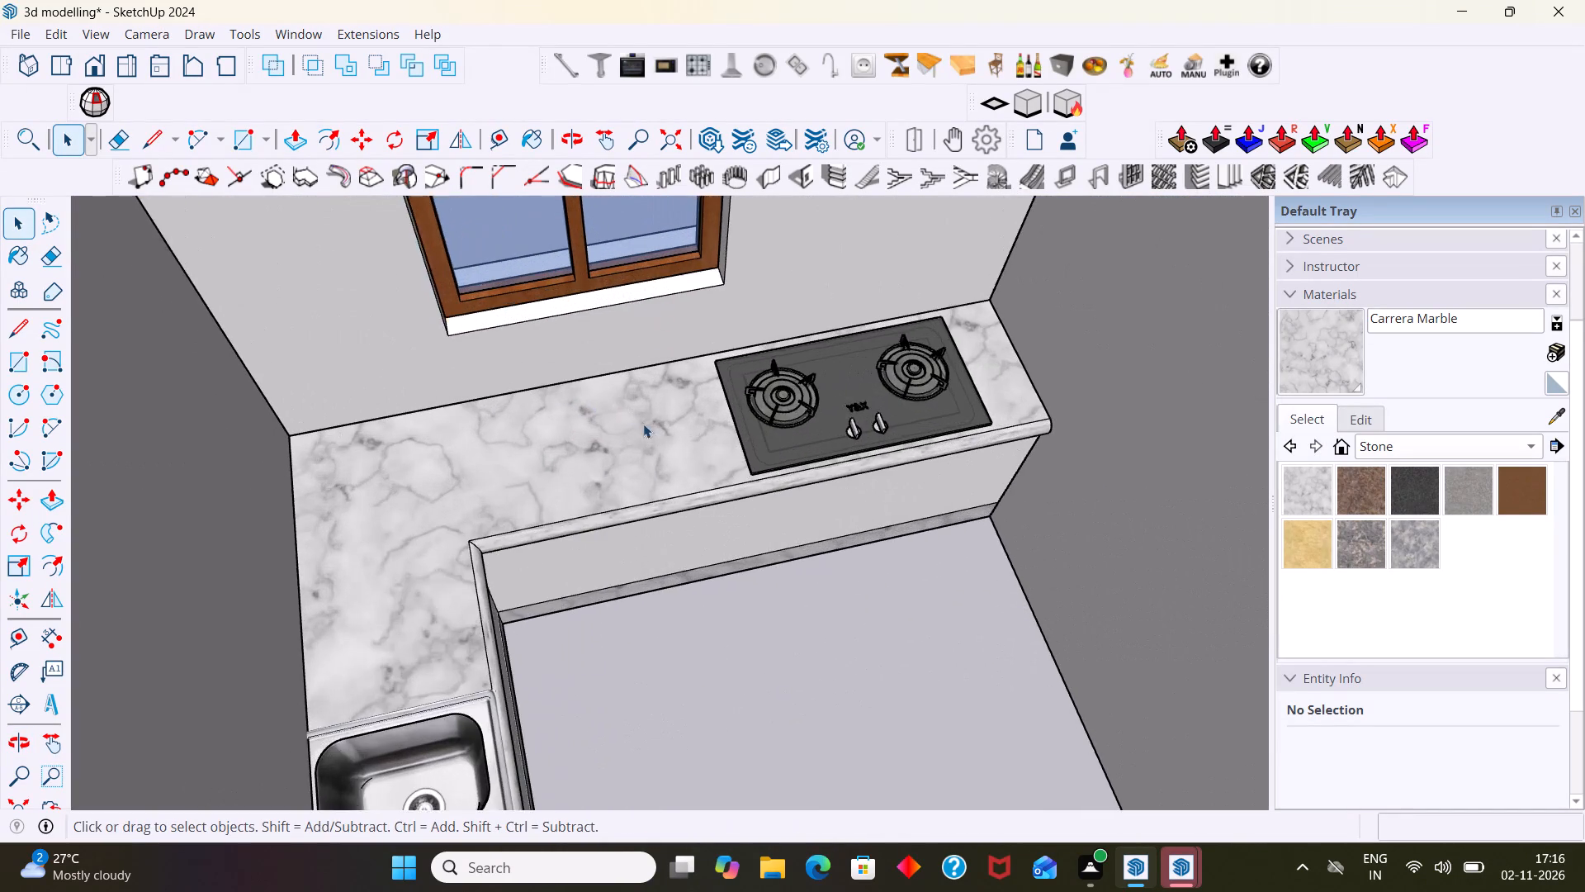
scroll(643, 425, down, 13)
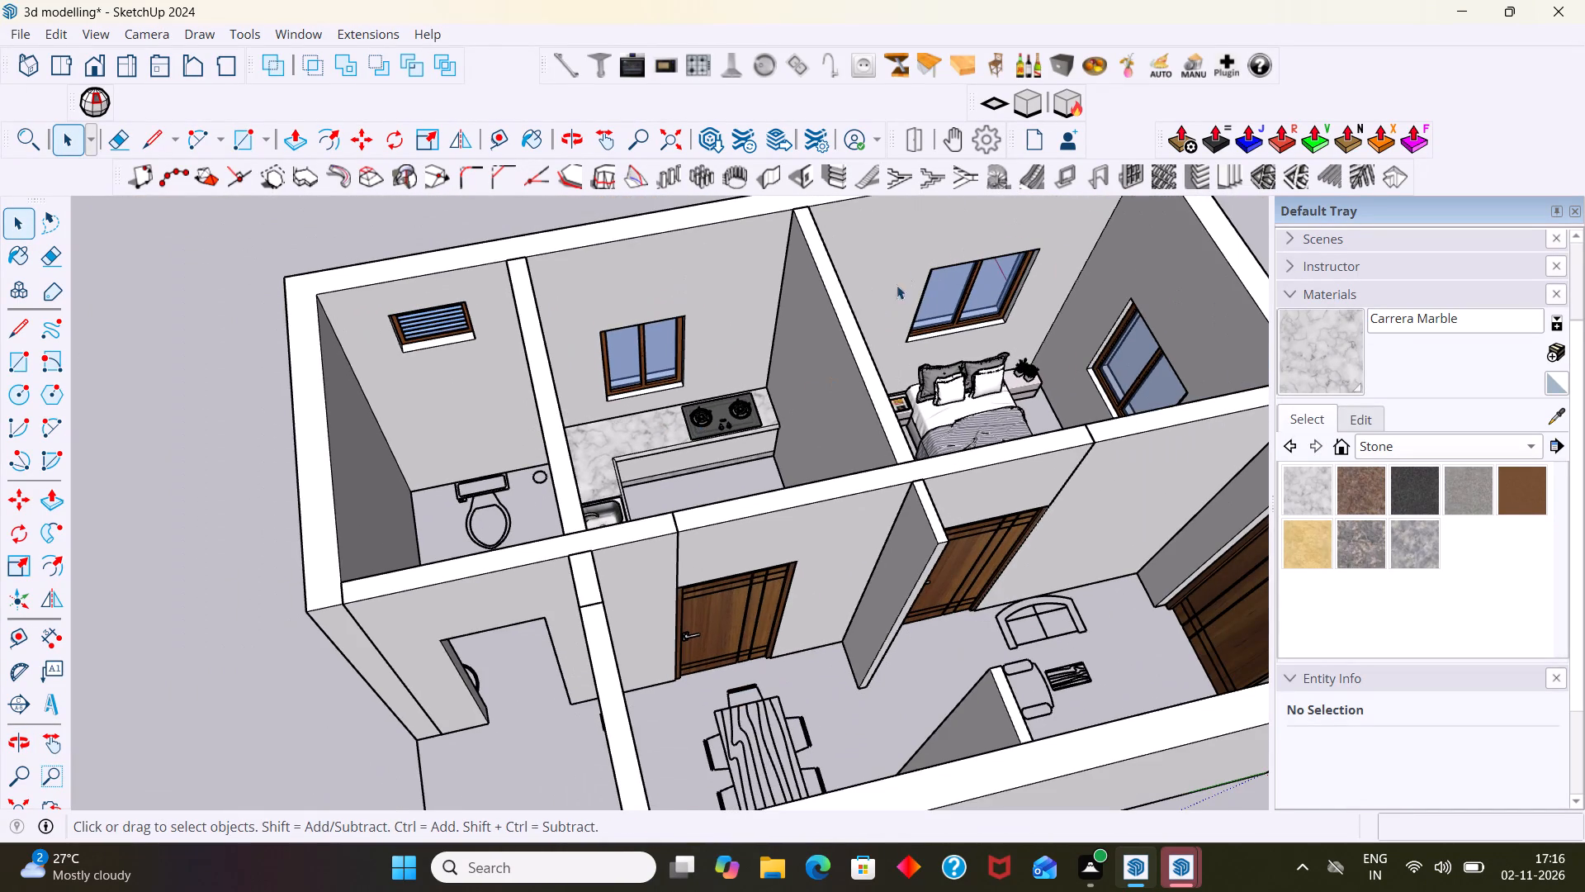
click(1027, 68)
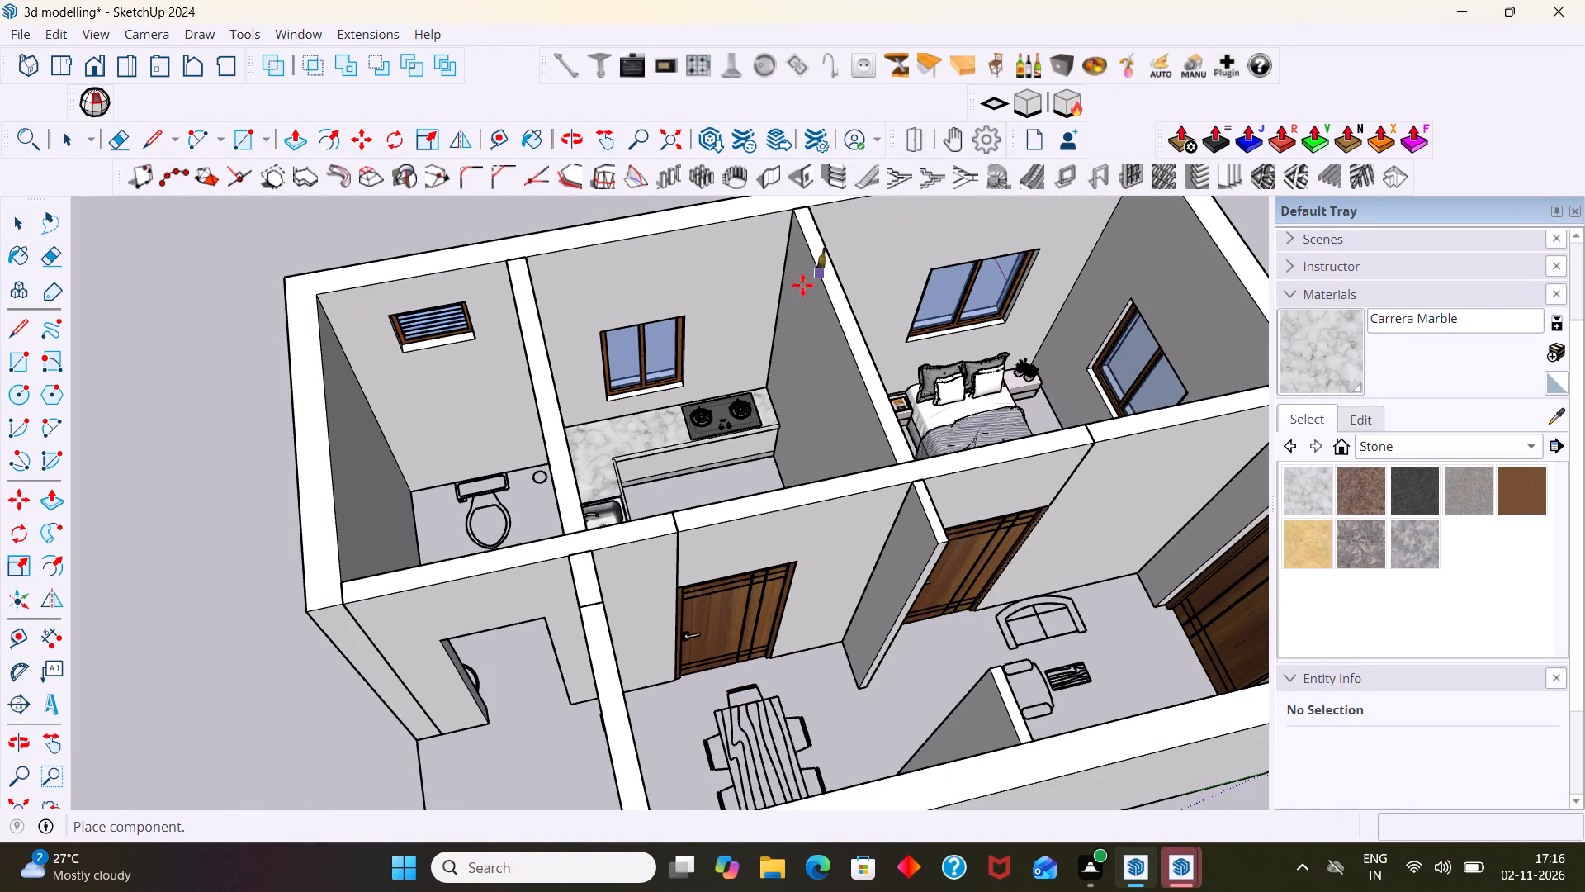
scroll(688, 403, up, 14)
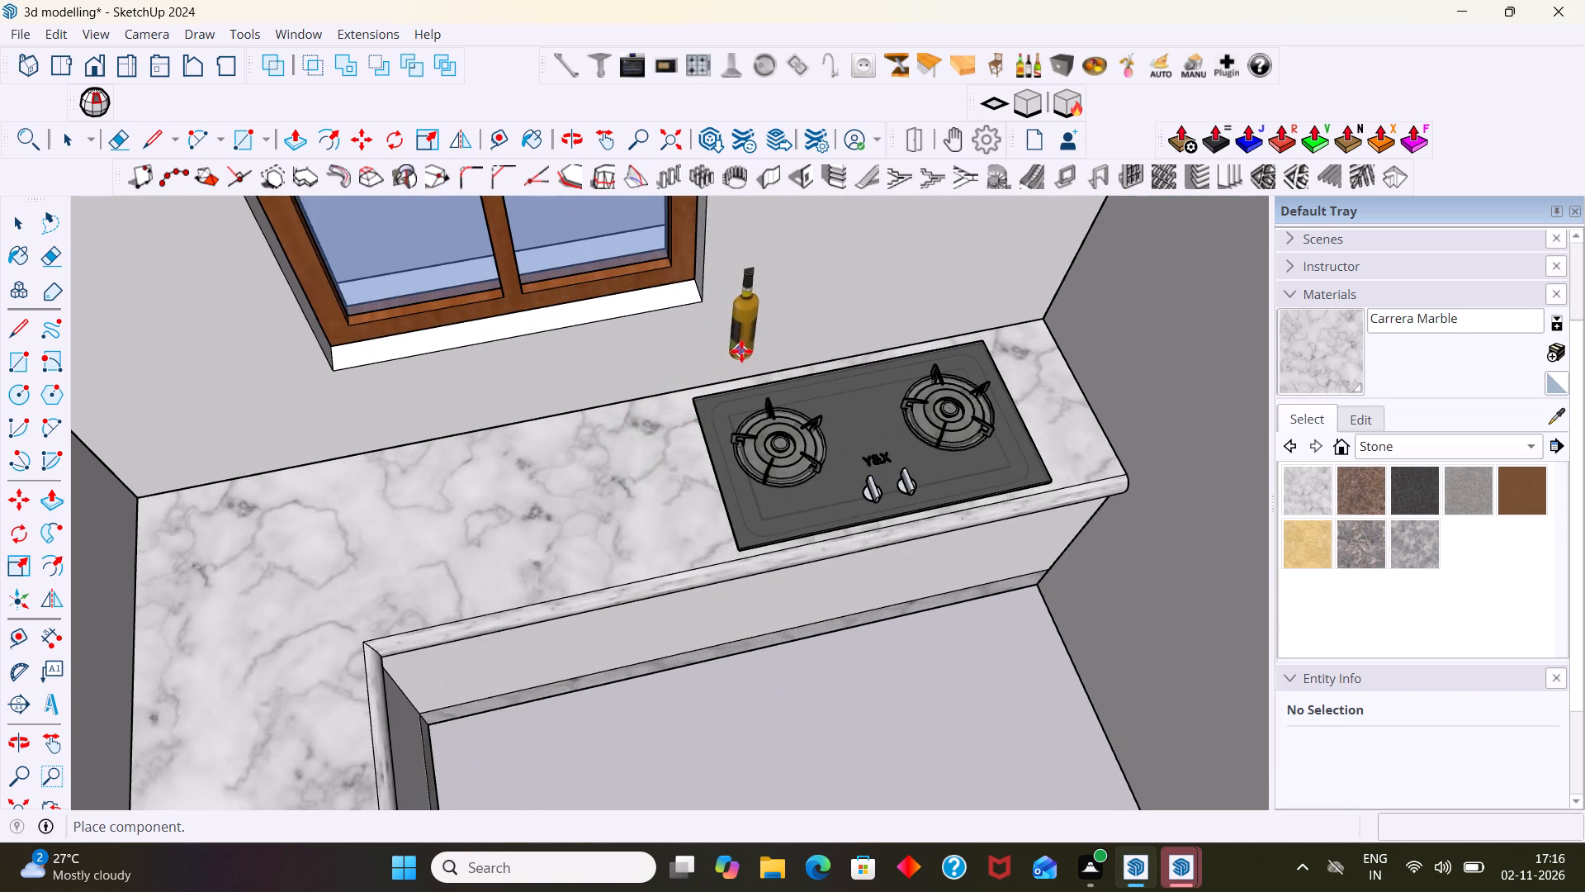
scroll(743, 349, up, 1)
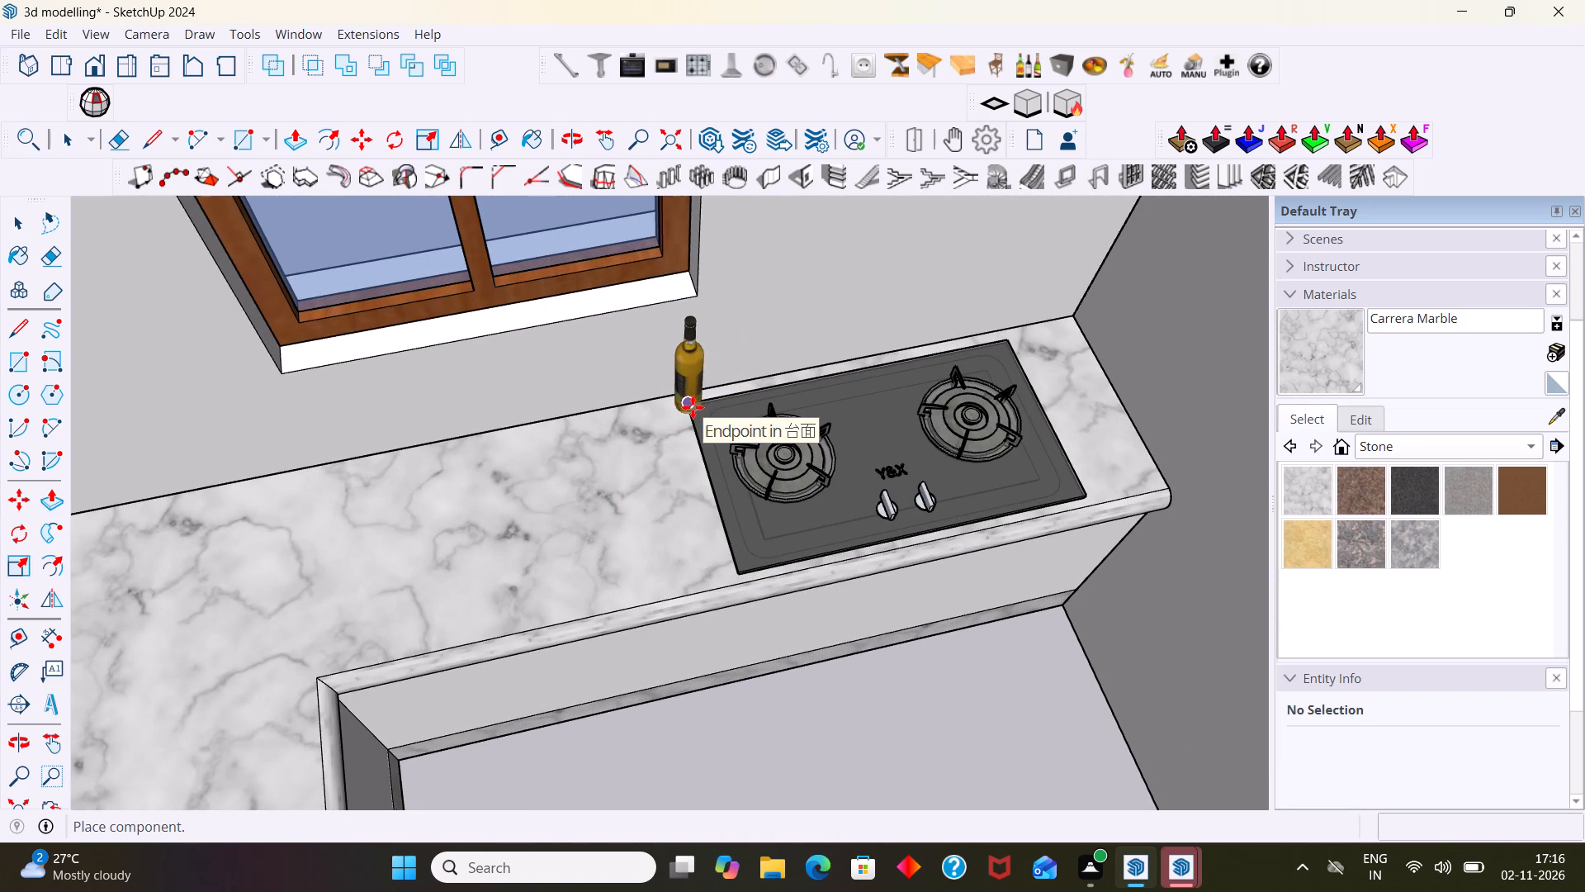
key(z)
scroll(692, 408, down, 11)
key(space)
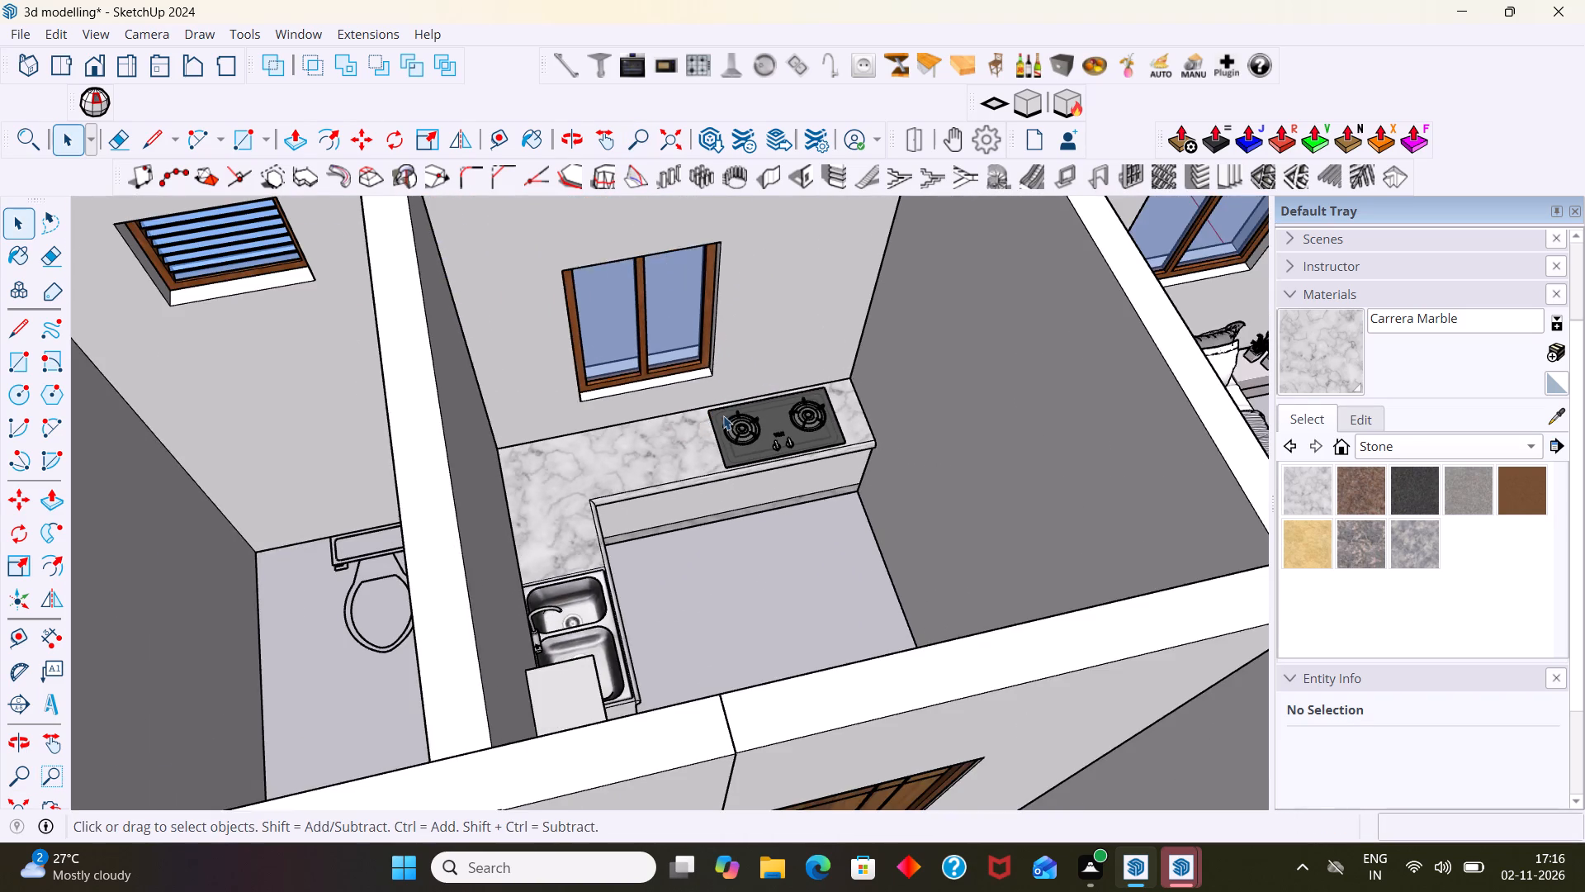
Examine the kitchen's counter and cooktop area up close and in relation to the neighbouring rooms.
scroll(723, 415, down, 7)
scroll(788, 456, up, 9)
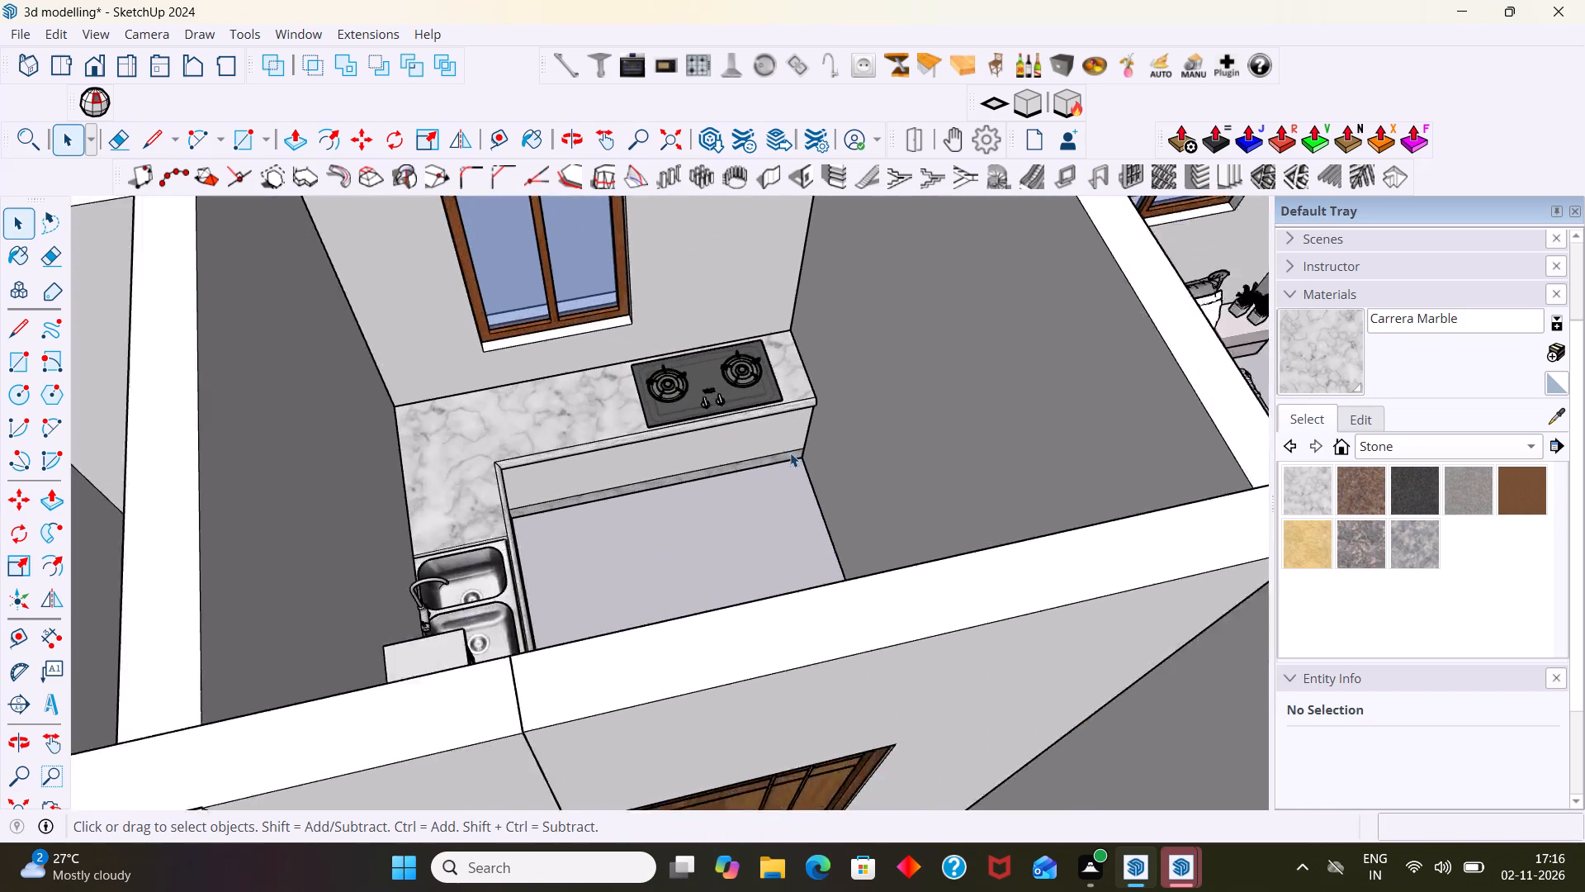
scroll(790, 453, up, 3)
scroll(787, 457, down, 13)
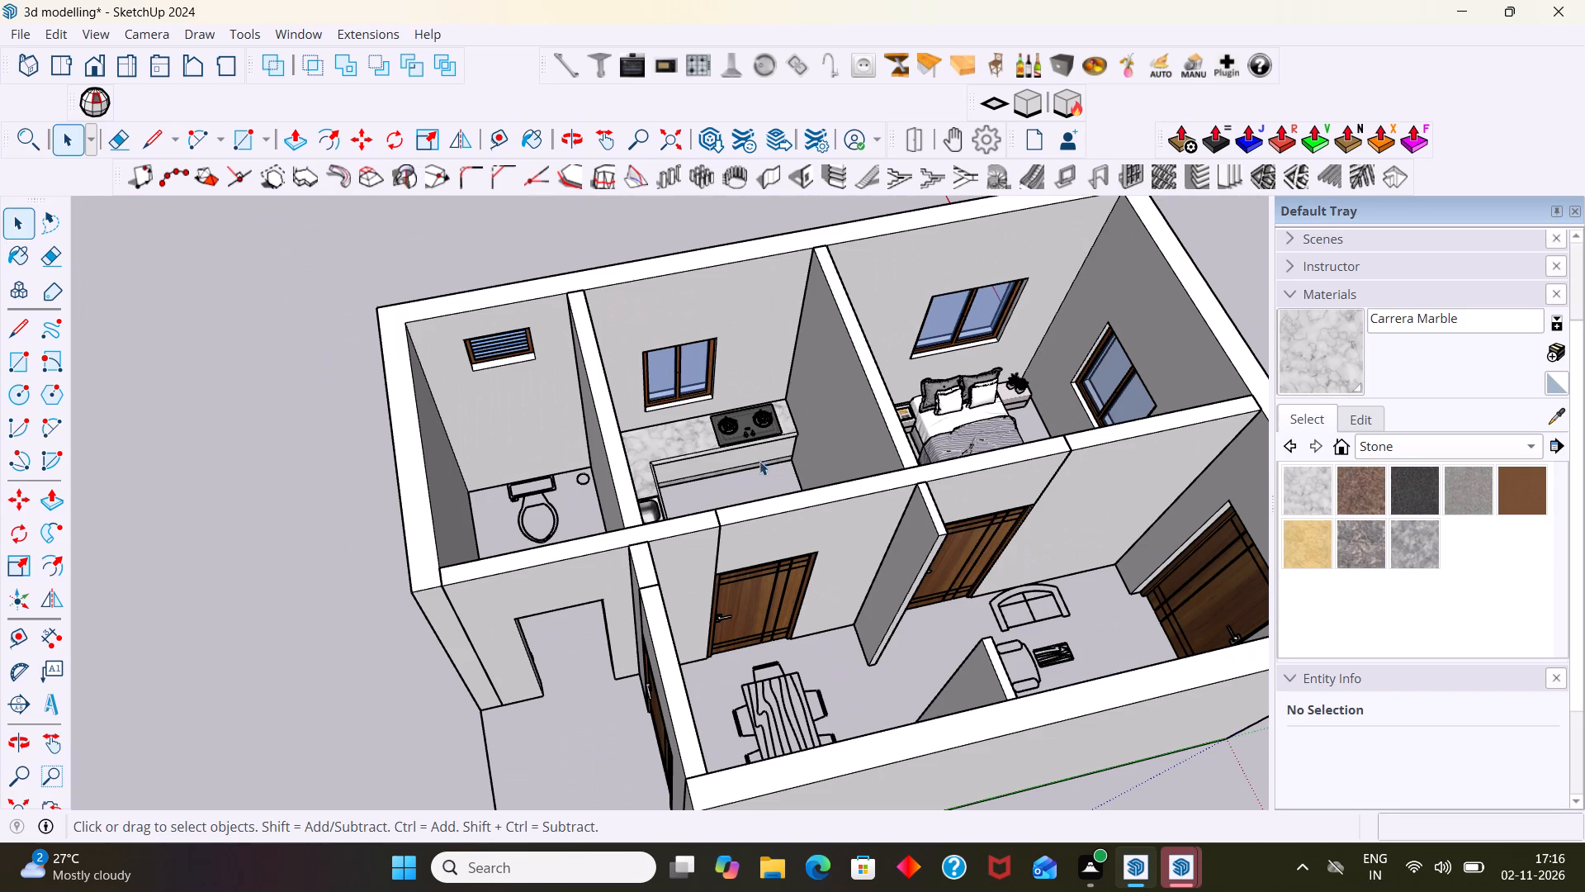
middle_drag(759, 461, 707, 453)
scroll(706, 453, up, 5)
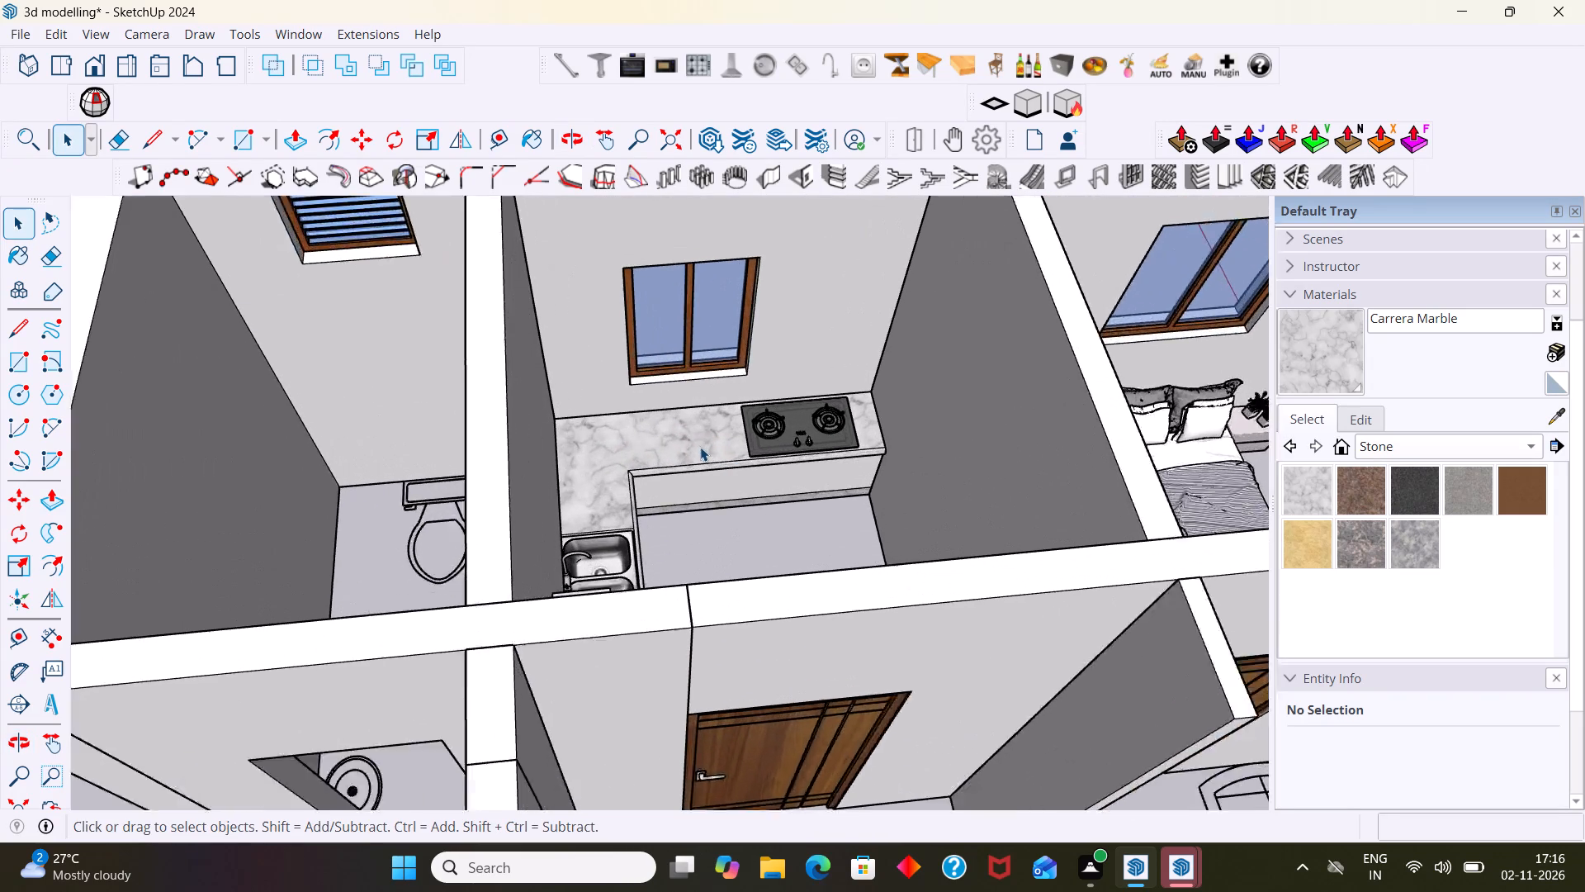
scroll(700, 447, up, 1)
scroll(700, 447, down, 11)
scroll(713, 430, up, 2)
middle_drag(713, 430, 731, 425)
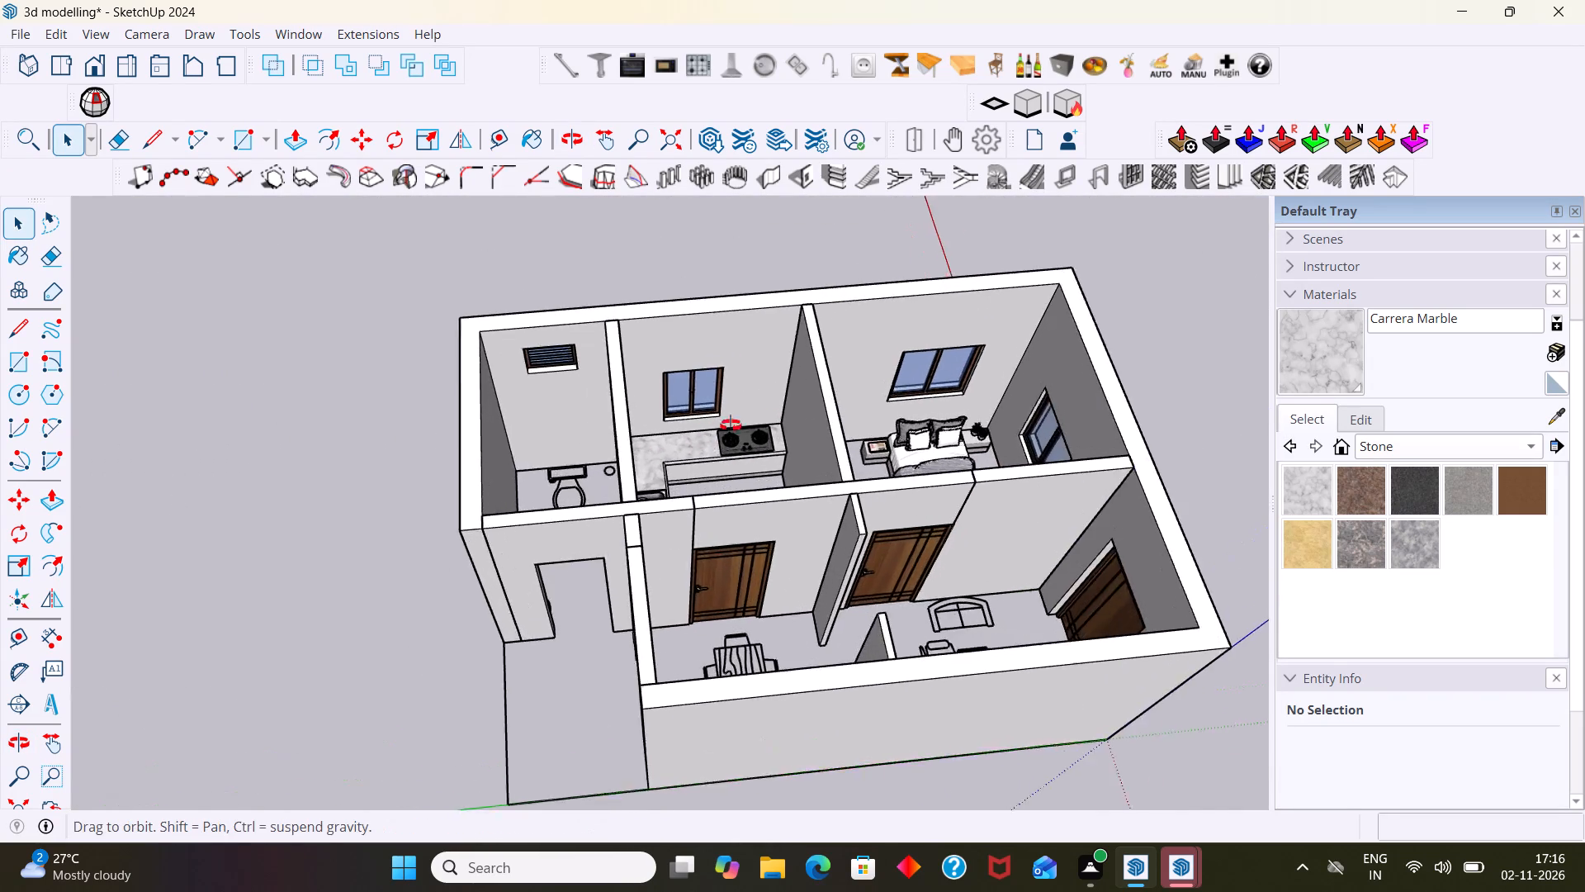
Examine the house from the bathroom end round to the dining and living areas, including their doors and existing furniture.
middle_drag(731, 425, 1062, 365)
scroll(636, 406, up, 4)
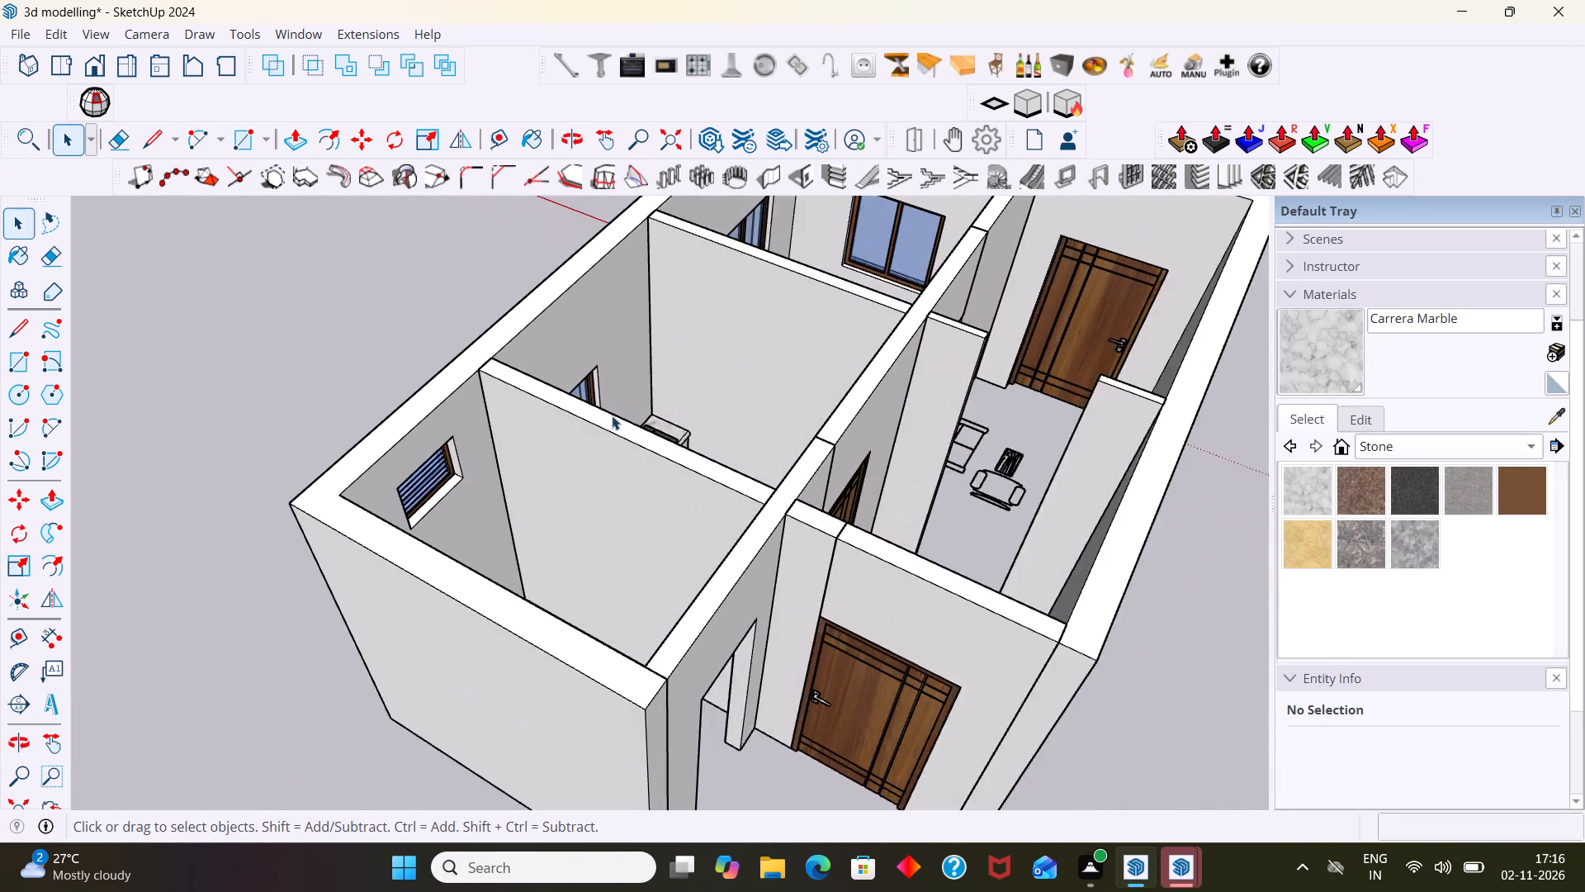
scroll(612, 415, up, 5)
middle_drag(554, 428, 967, 394)
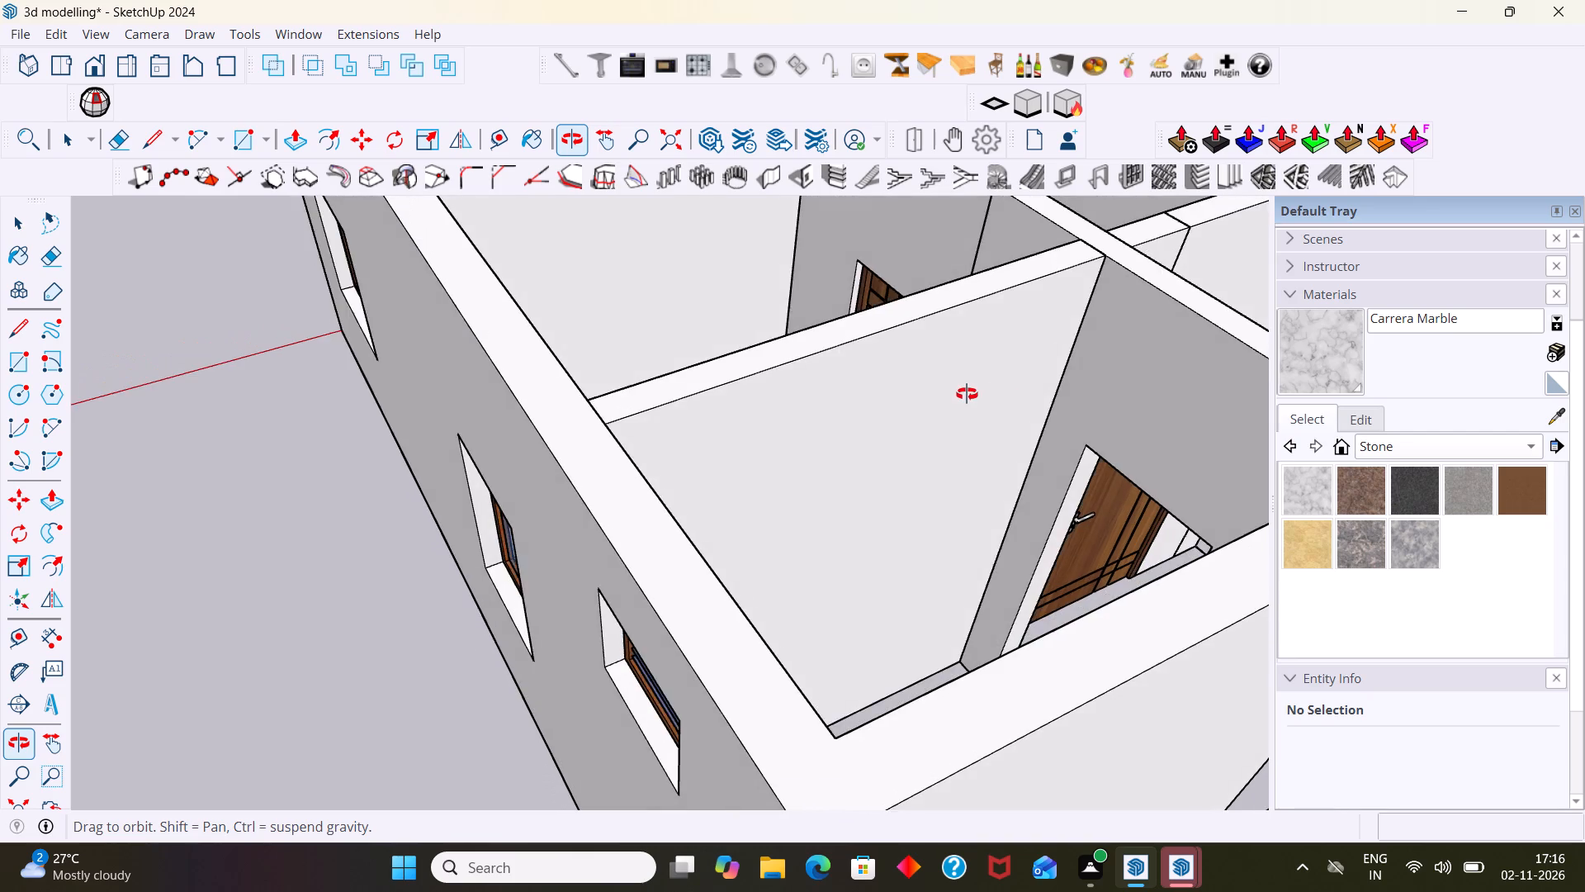
middle_drag(967, 394, 643, 415)
scroll(643, 415, down, 10)
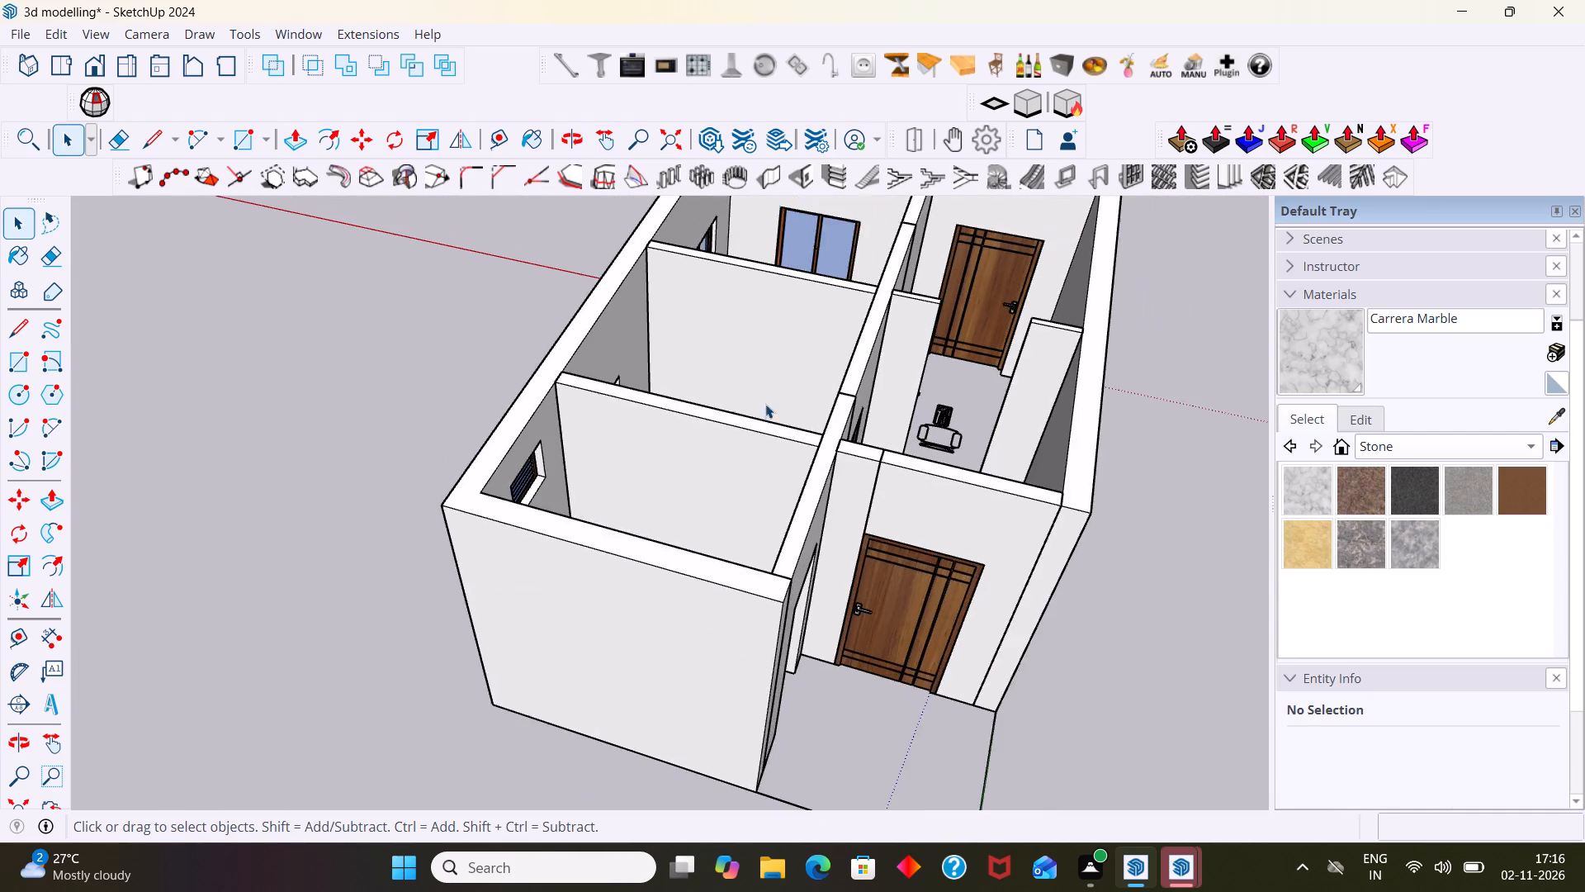
scroll(765, 404, down, 6)
middle_drag(882, 472, 940, 435)
scroll(906, 406, up, 11)
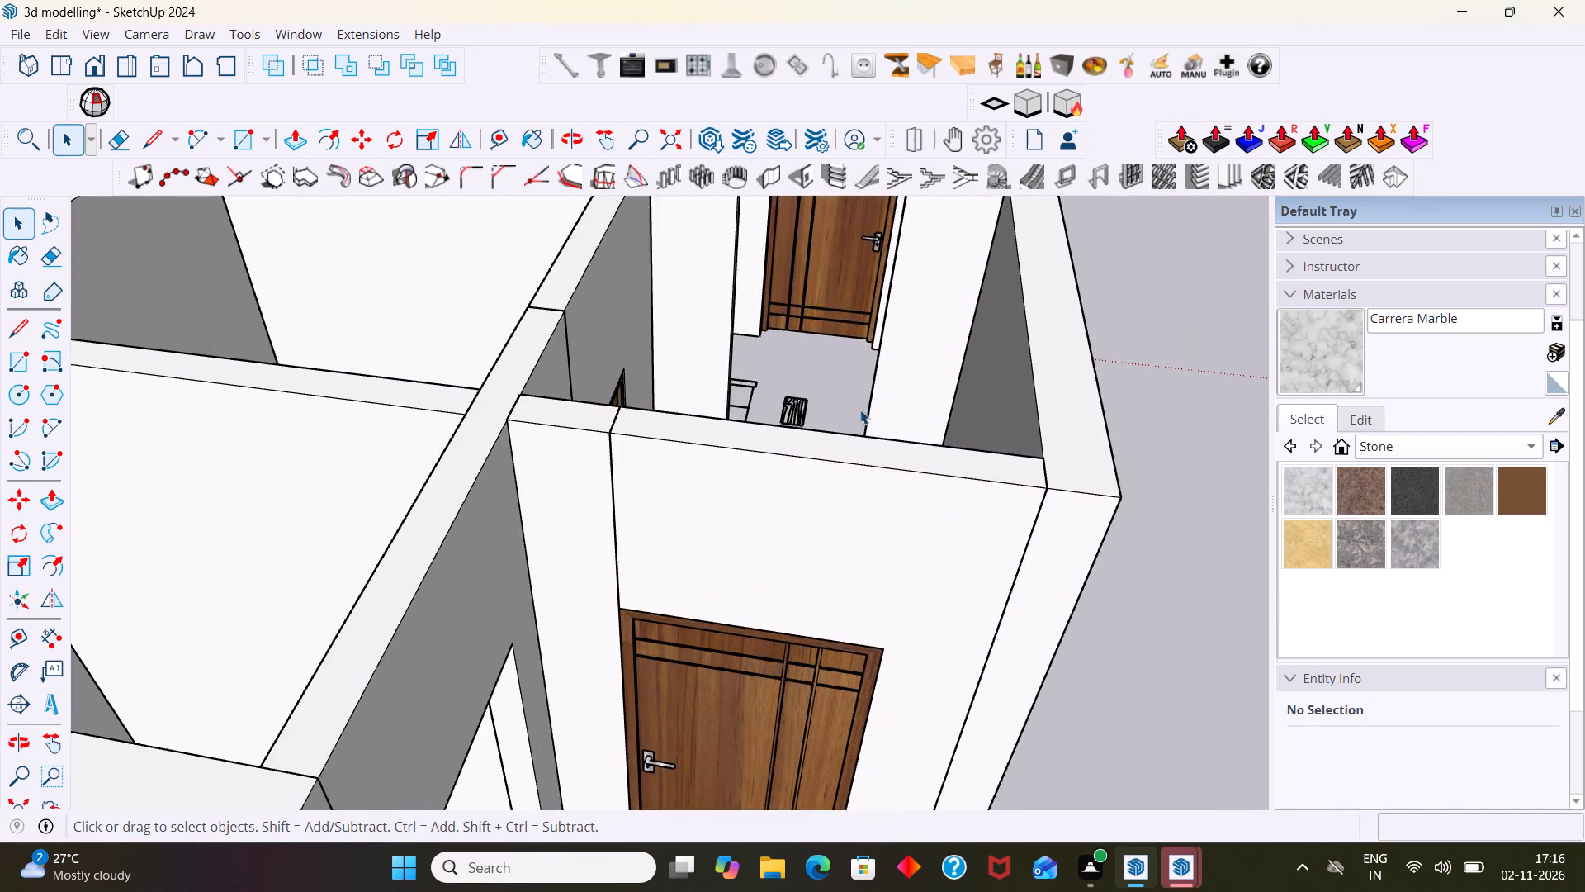
middle_drag(860, 410, 535, 503)
scroll(1037, 426, up, 4)
shift+middle_drag(1066, 416, 752, 431)
scroll(750, 431, up, 1)
scroll(750, 431, down, 2)
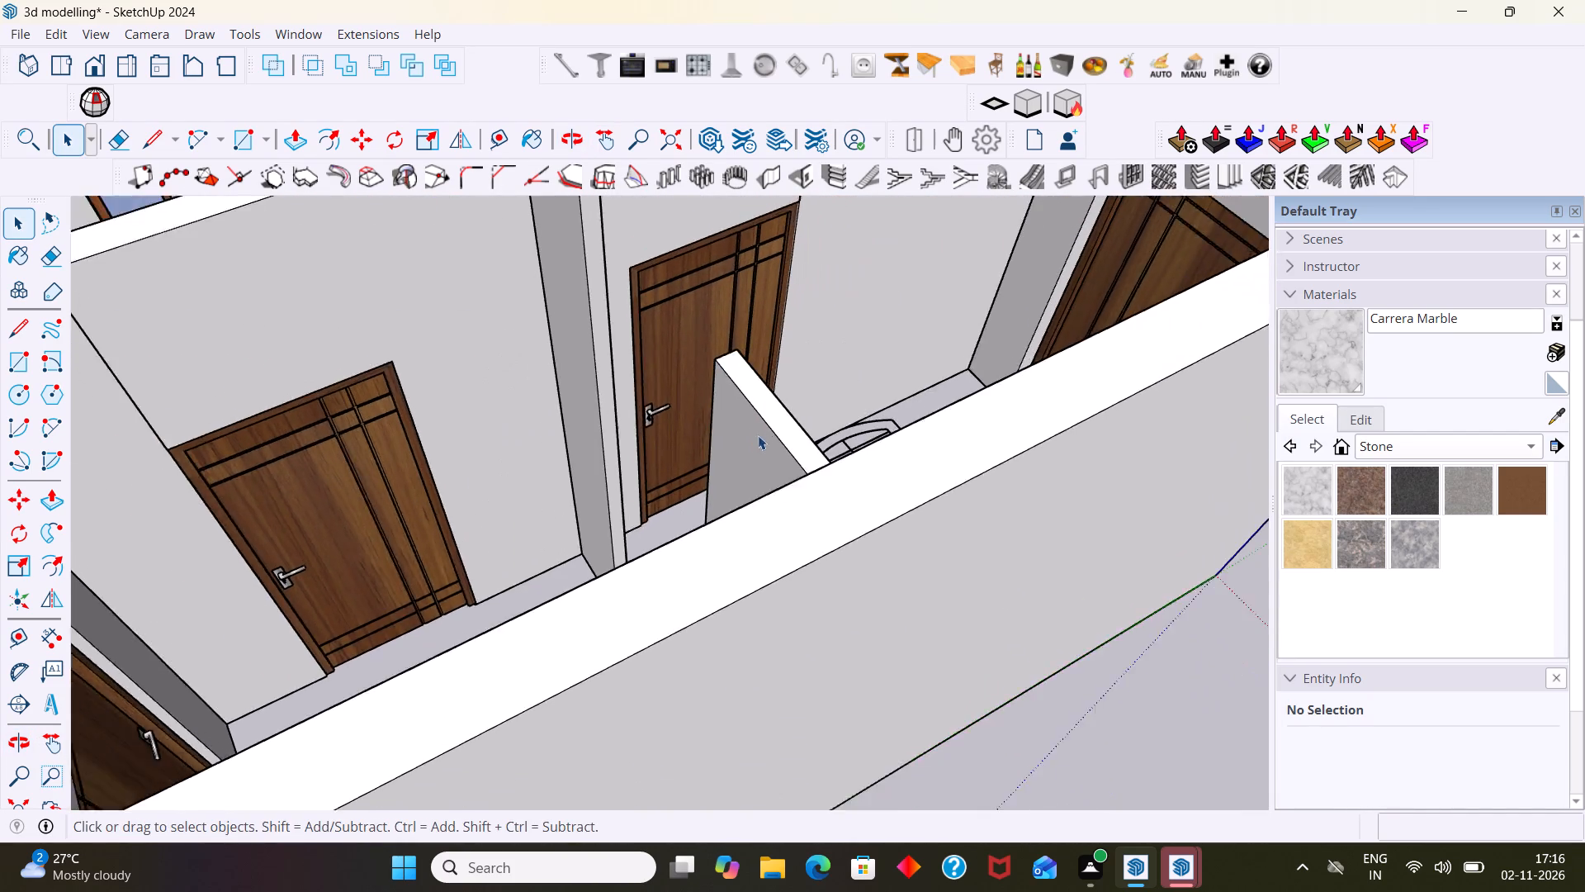
scroll(758, 435, down, 3)
middle_drag(793, 445, 460, 576)
scroll(604, 522, up, 2)
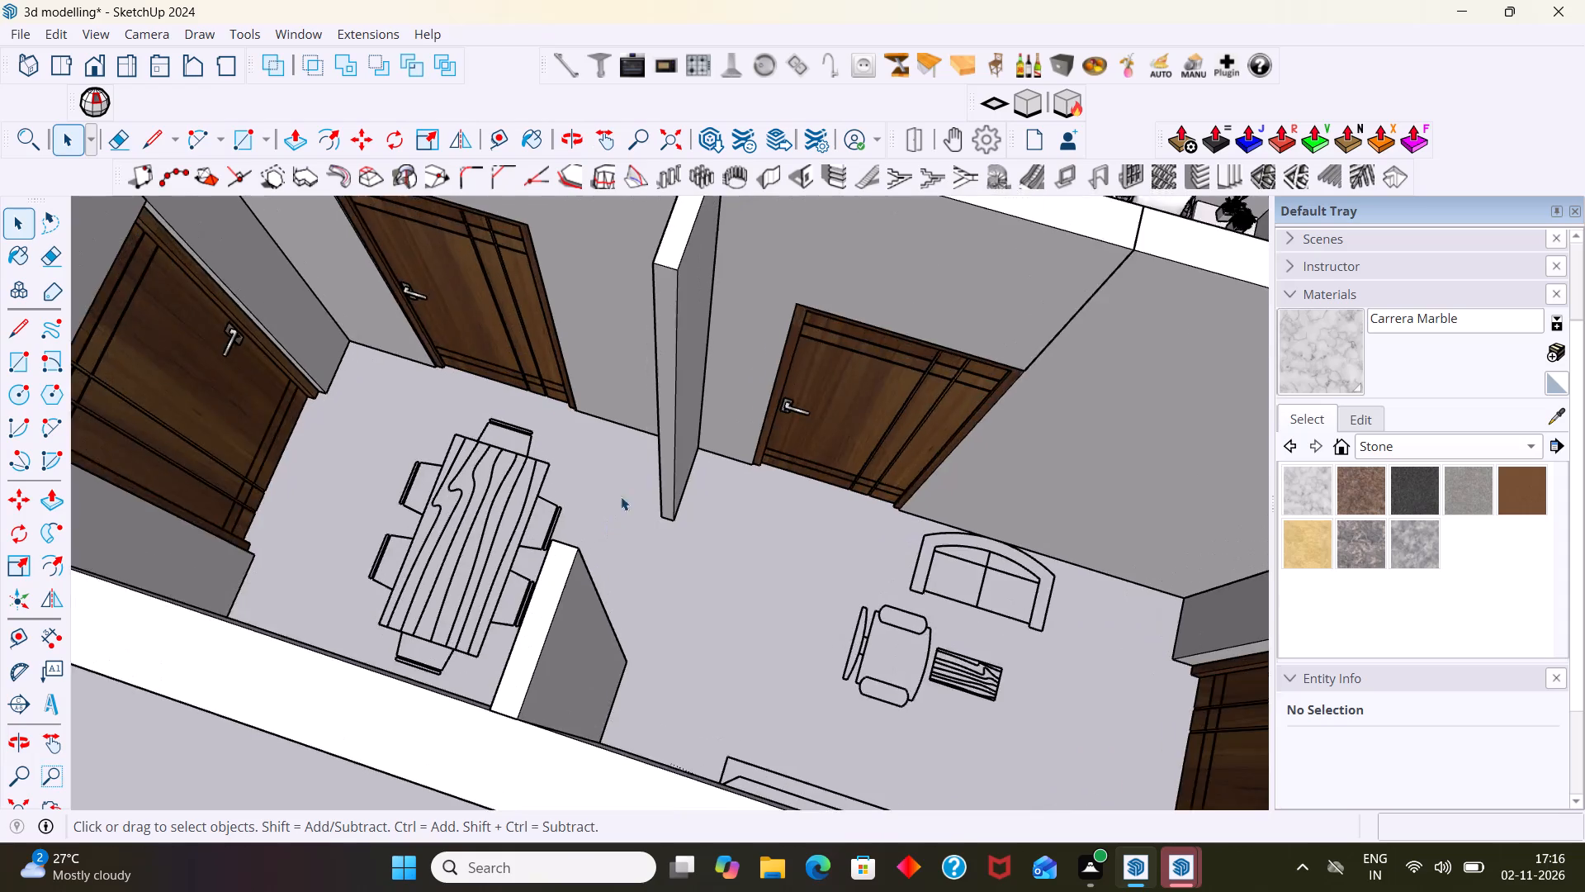
scroll(683, 476, down, 9)
middle_drag(710, 487, 947, 482)
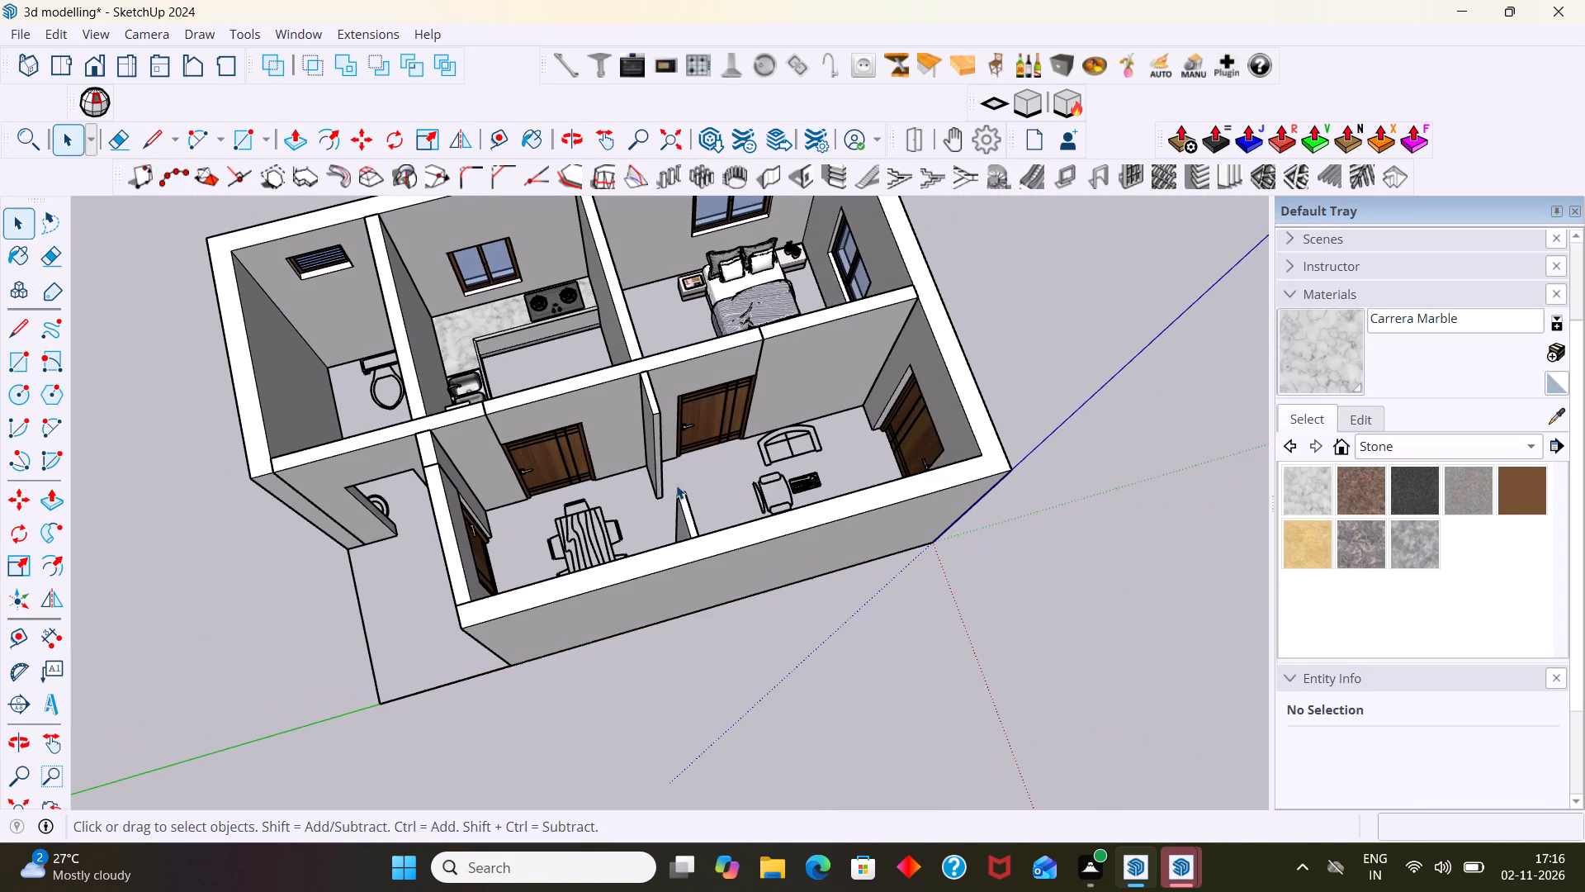
scroll(676, 485, up, 2)
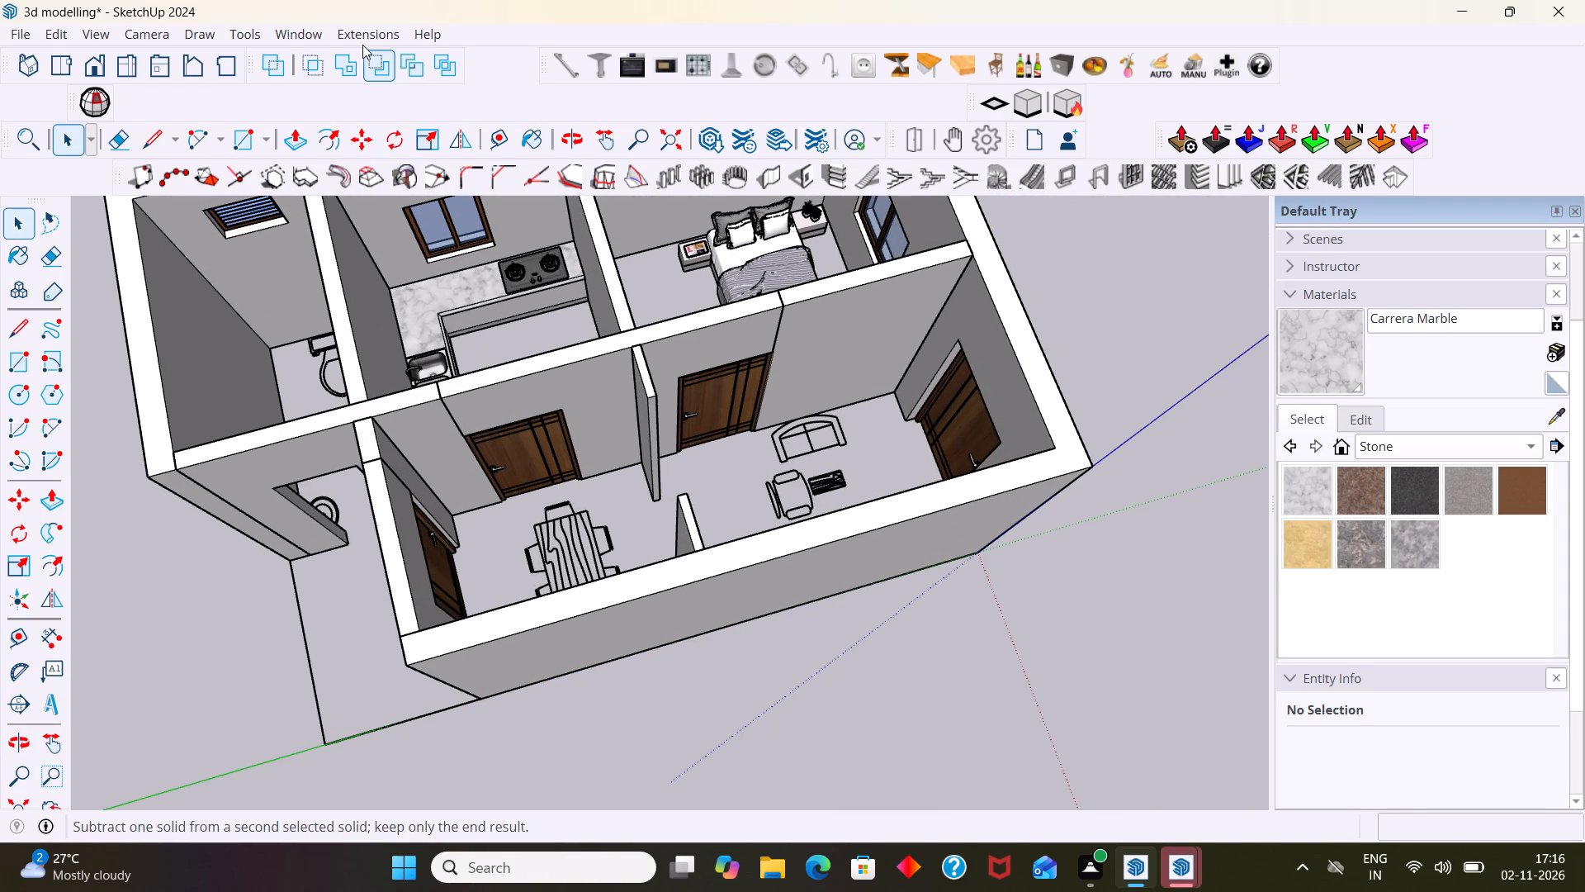
Search the 3D Warehouse models for "sofa".
click(297, 36)
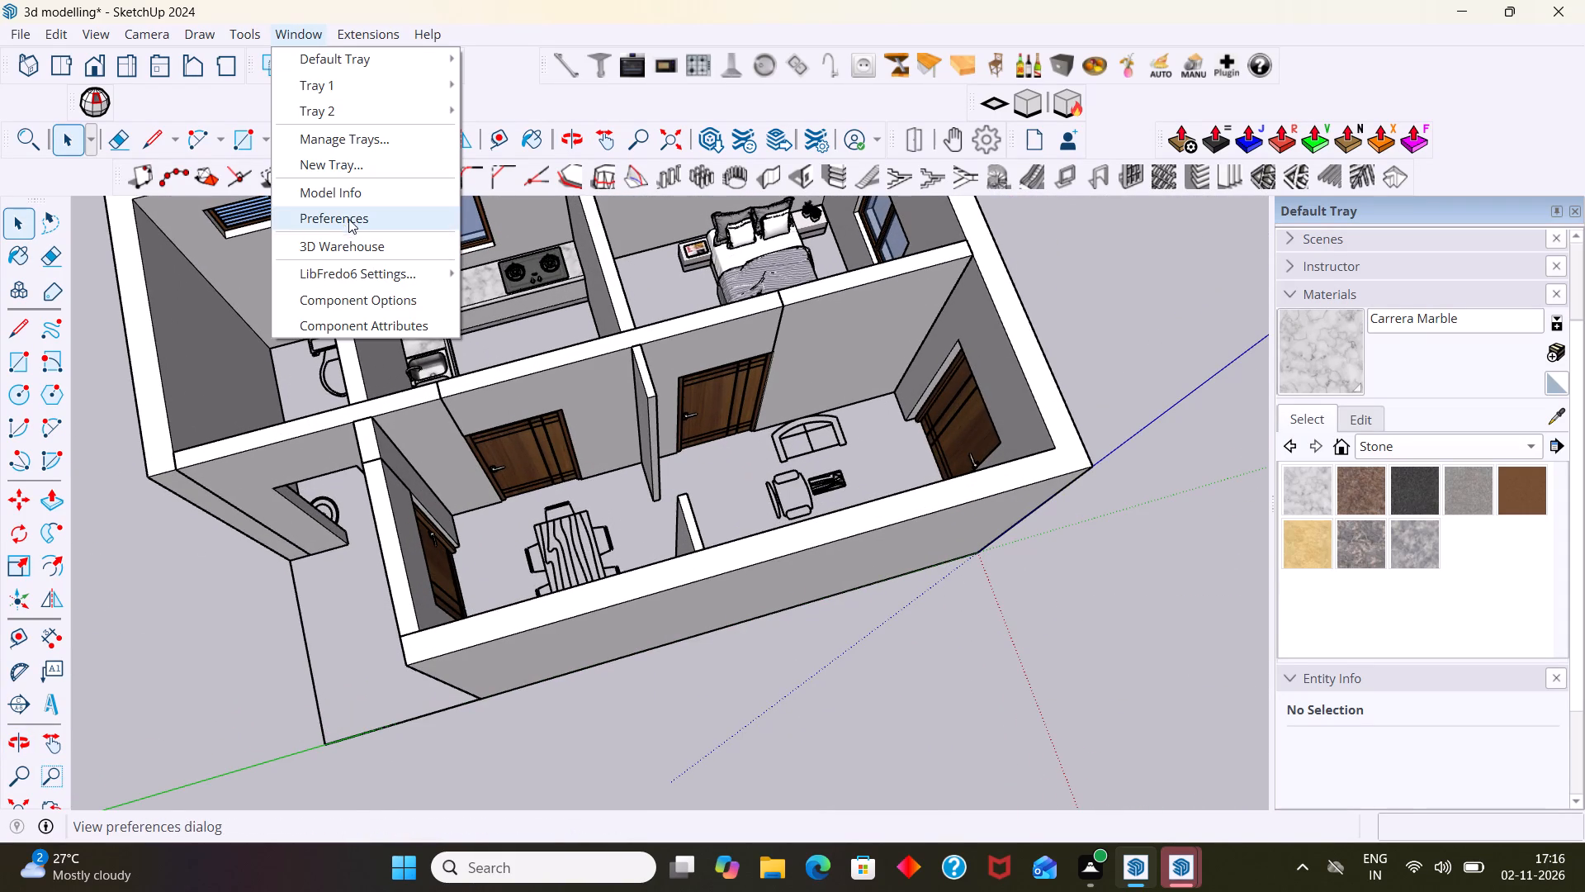
click(336, 248)
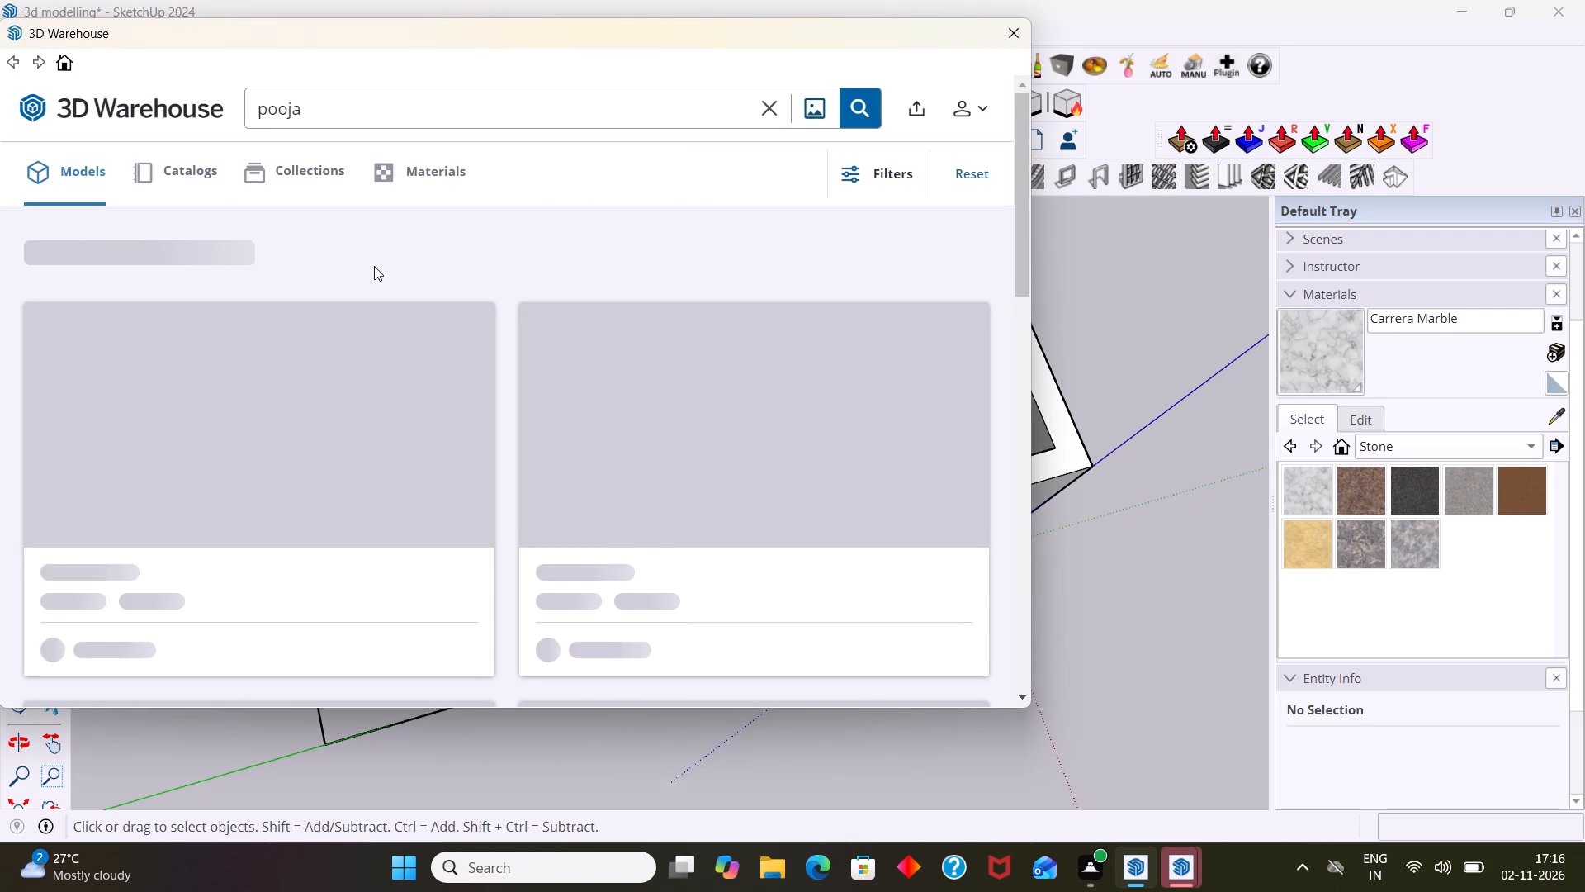
click(355, 110)
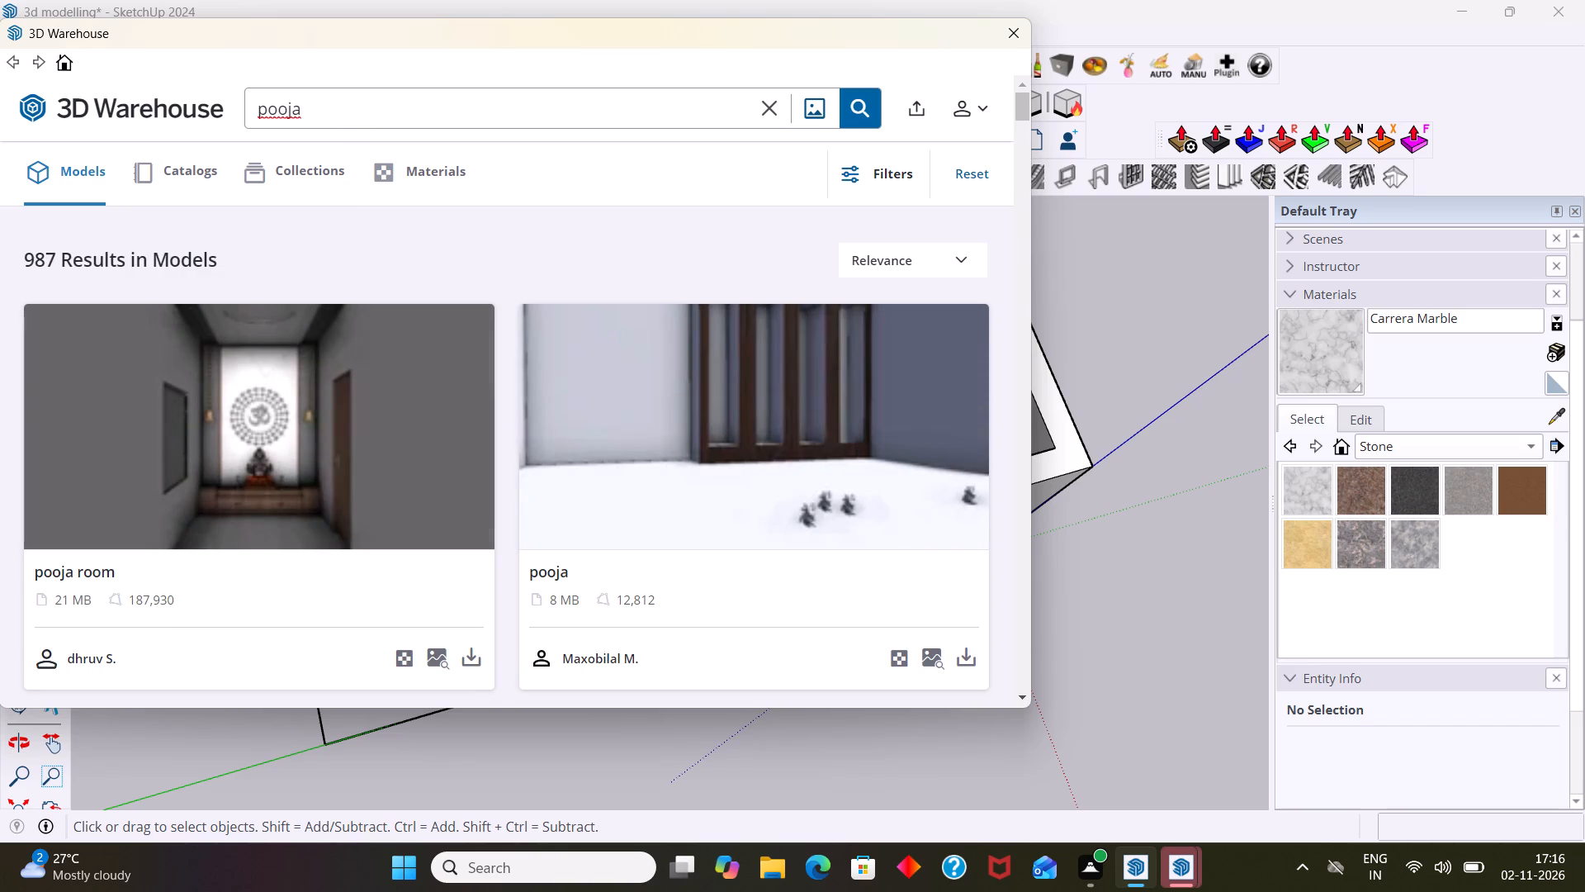
key(BackSpace)
key(BackSpace)
key(BackSpace)
key(BackSpace)
key(BackSpace)
key(BackSpace)
key(BackSpace)
key(BackSpace)
key(BackSpace)
key(BackSpace)
key(BackSpace)
text(sofa)
key(Return)
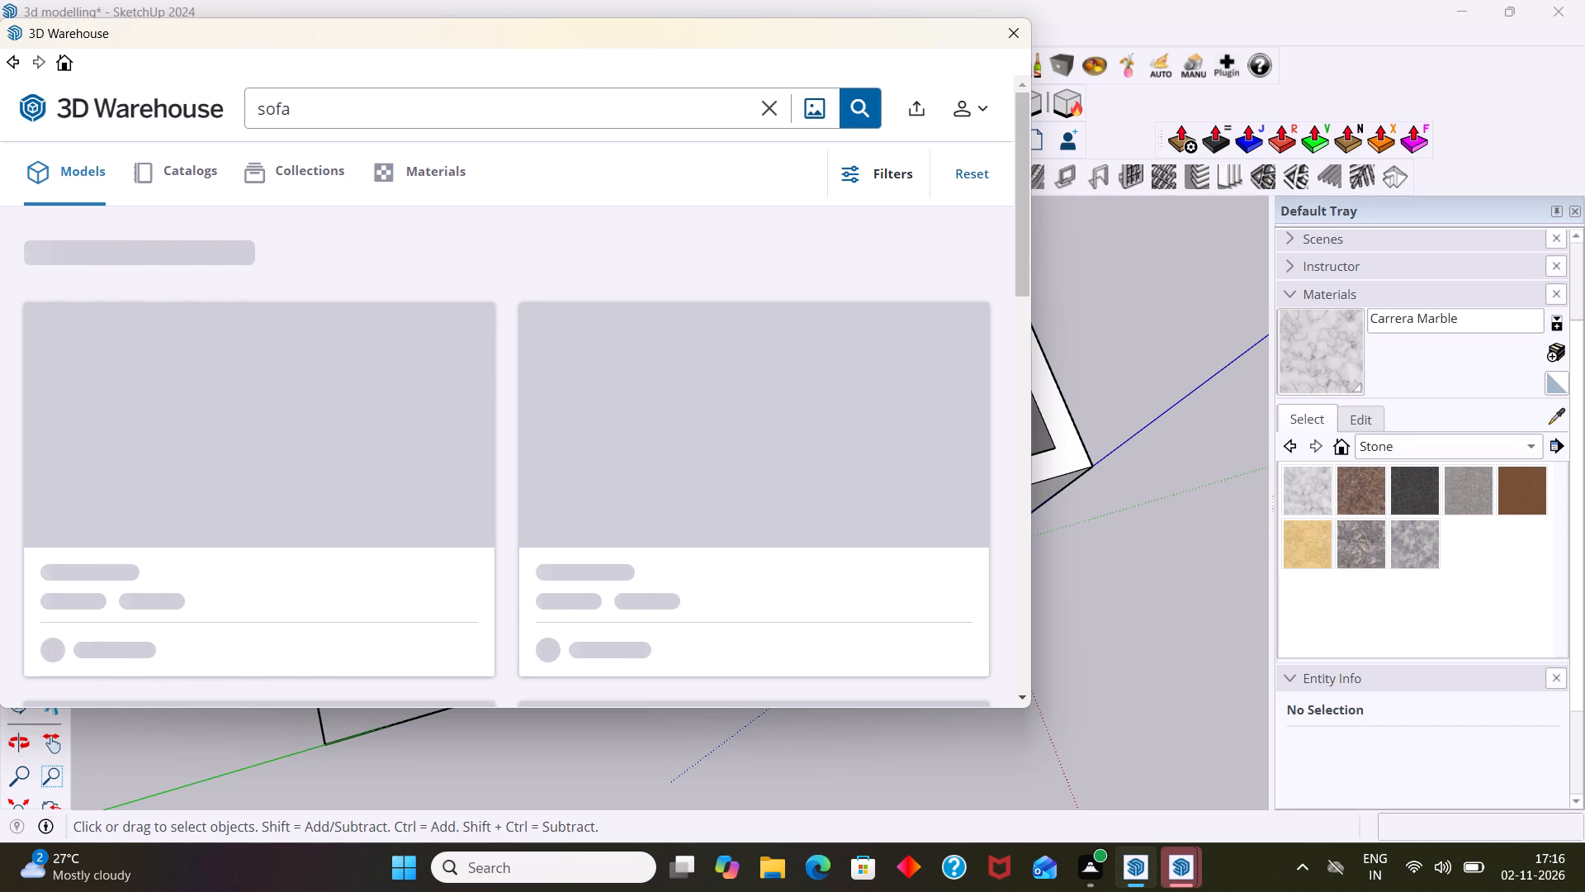
Browse the sofa search results, comparing the single sofas, L-shaped sectionals and sofa sets for the living area.
scroll(592, 361, down, 1)
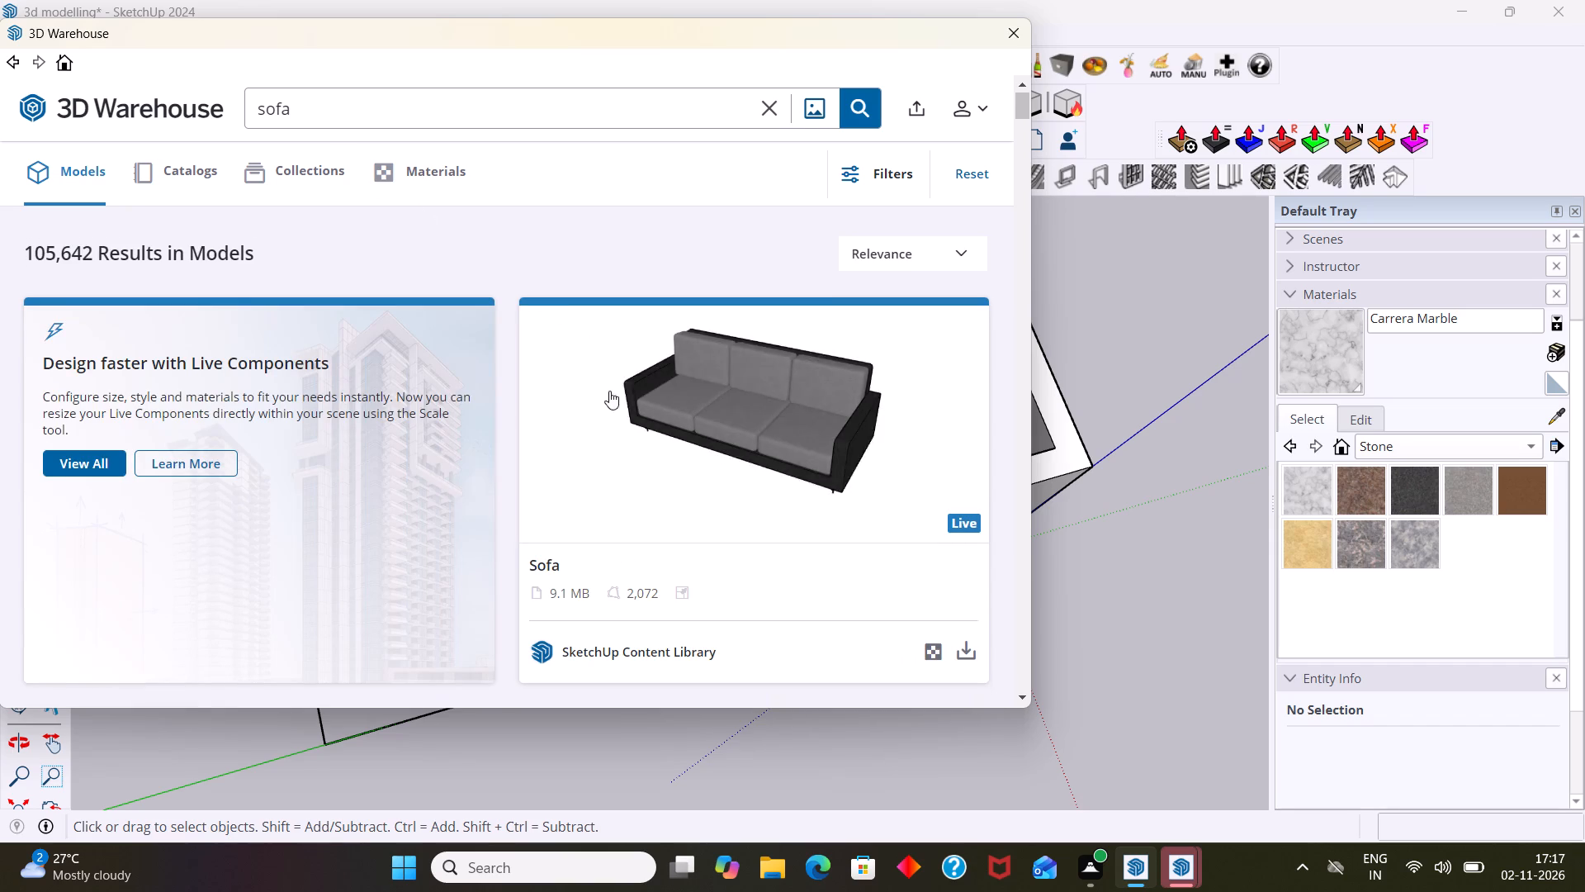
scroll(609, 391, down, 3)
scroll(622, 409, up, 2)
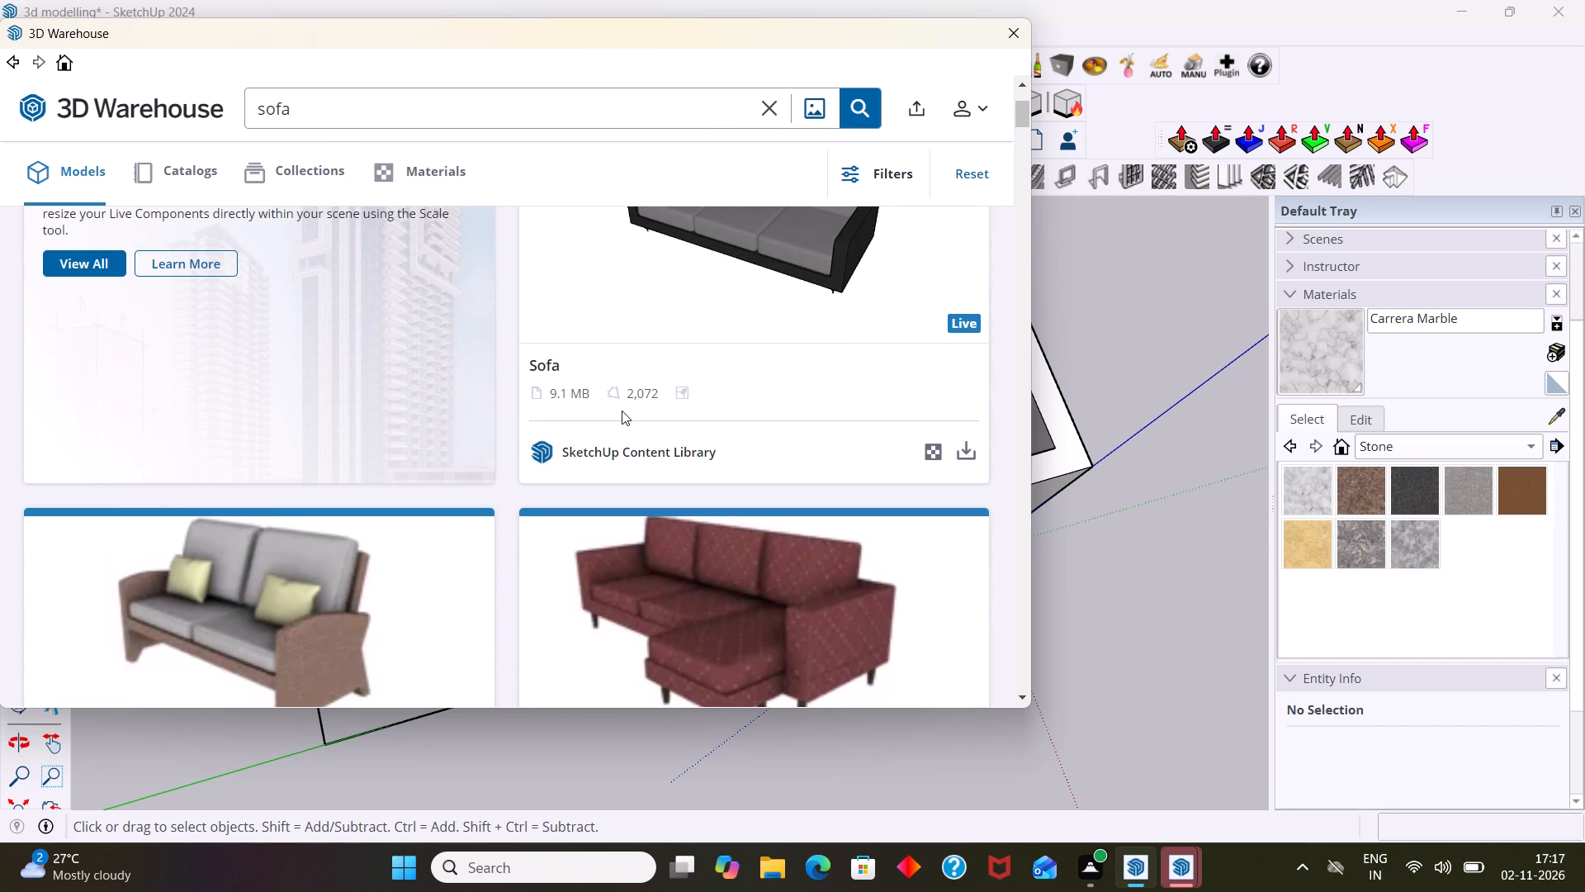
scroll(622, 415, down, 2)
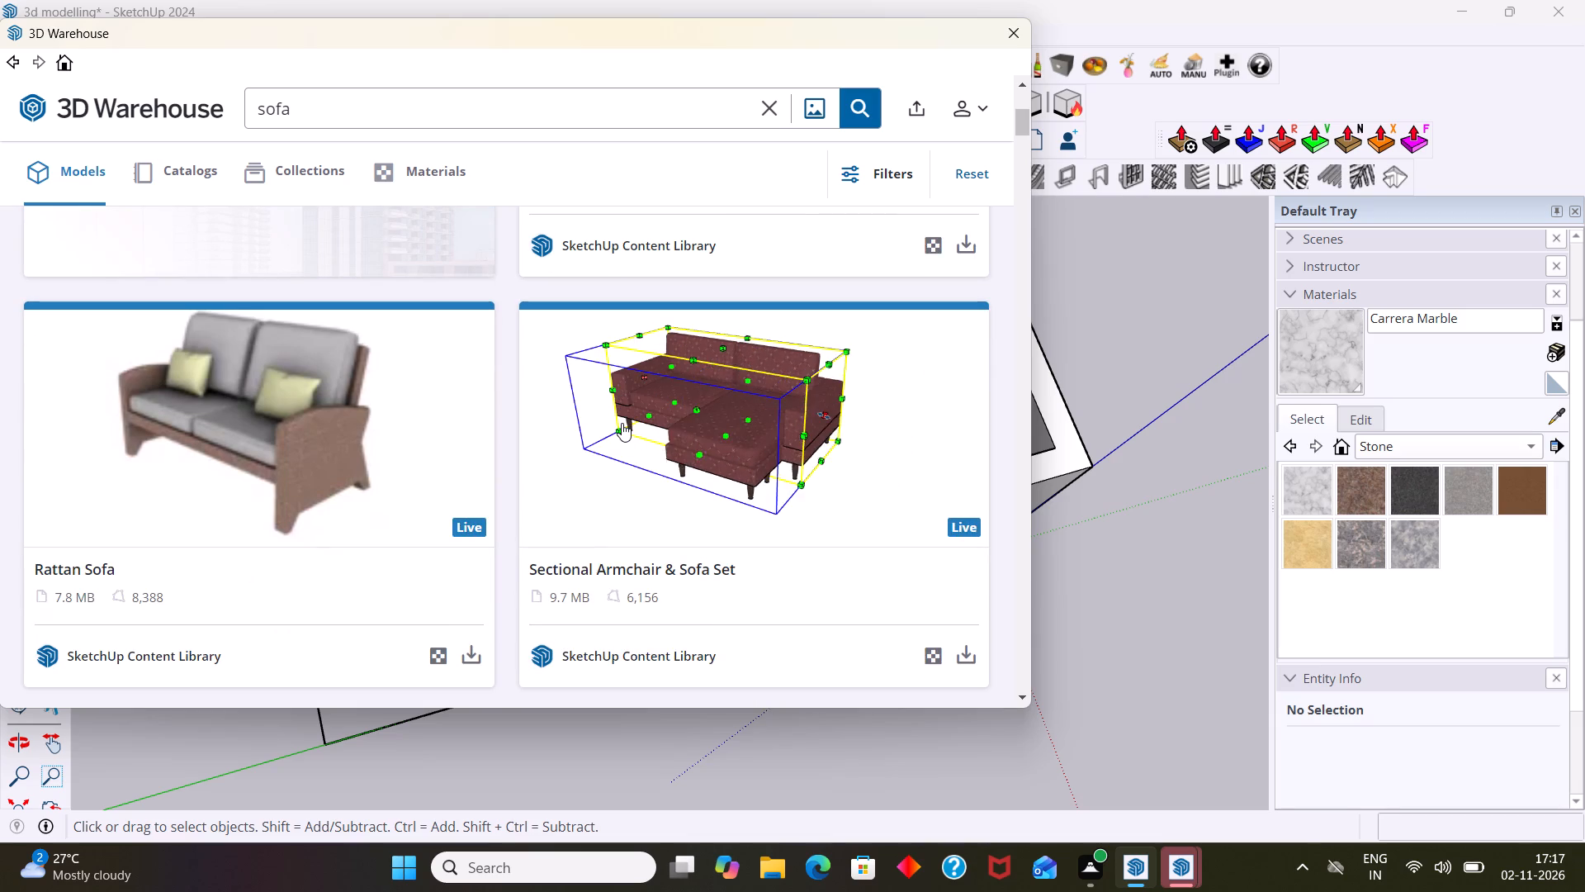
scroll(622, 425, down, 1)
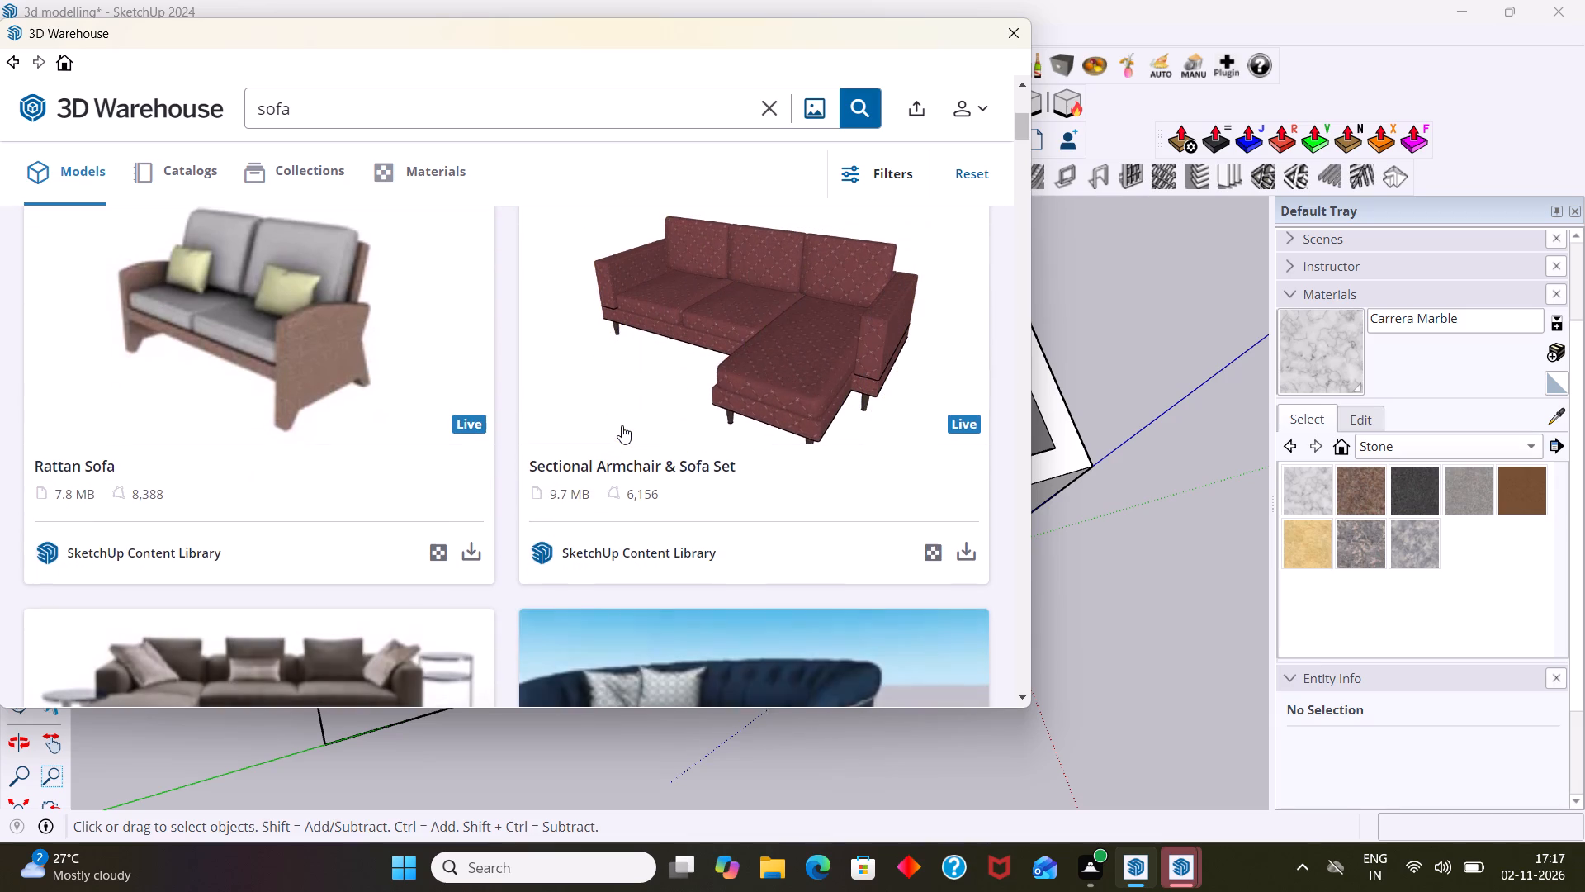
scroll(622, 427, down, 3)
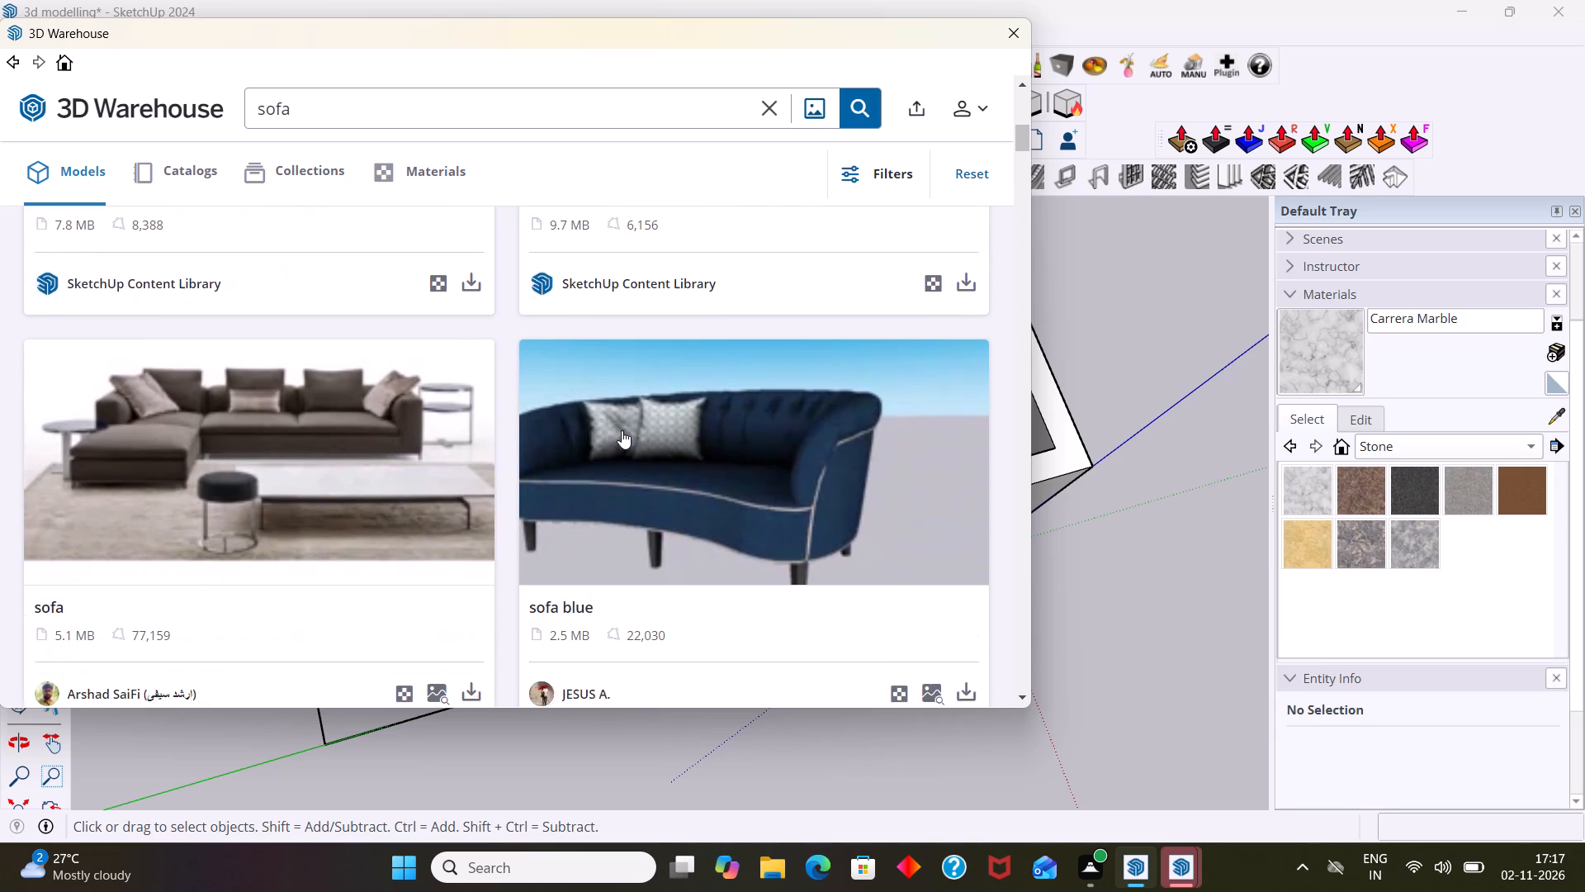
scroll(622, 430, down, 3)
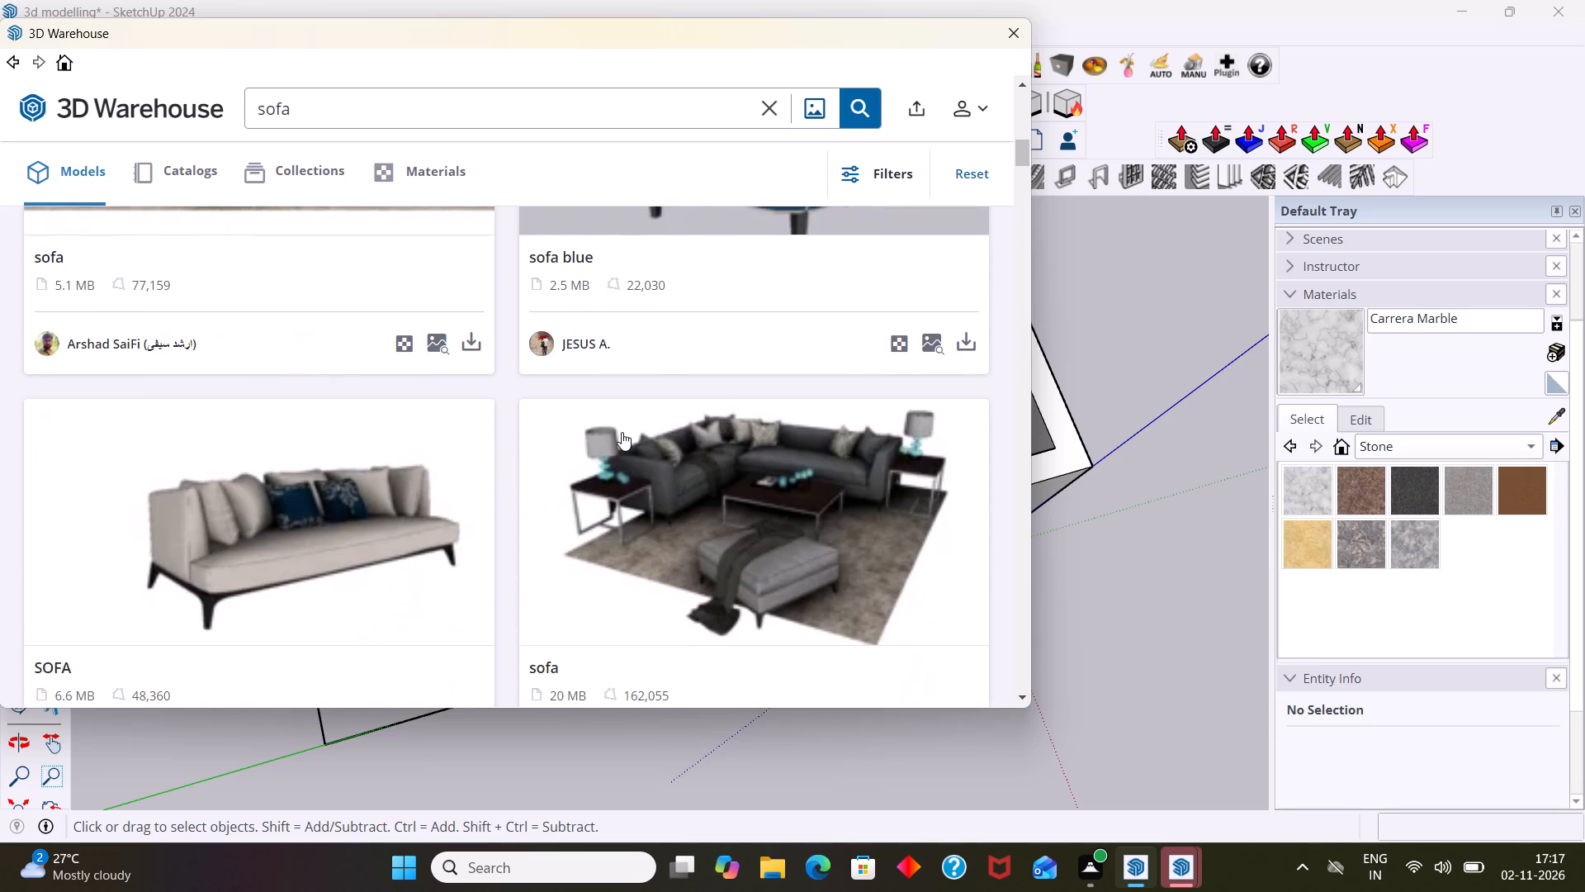
scroll(622, 432, down, 4)
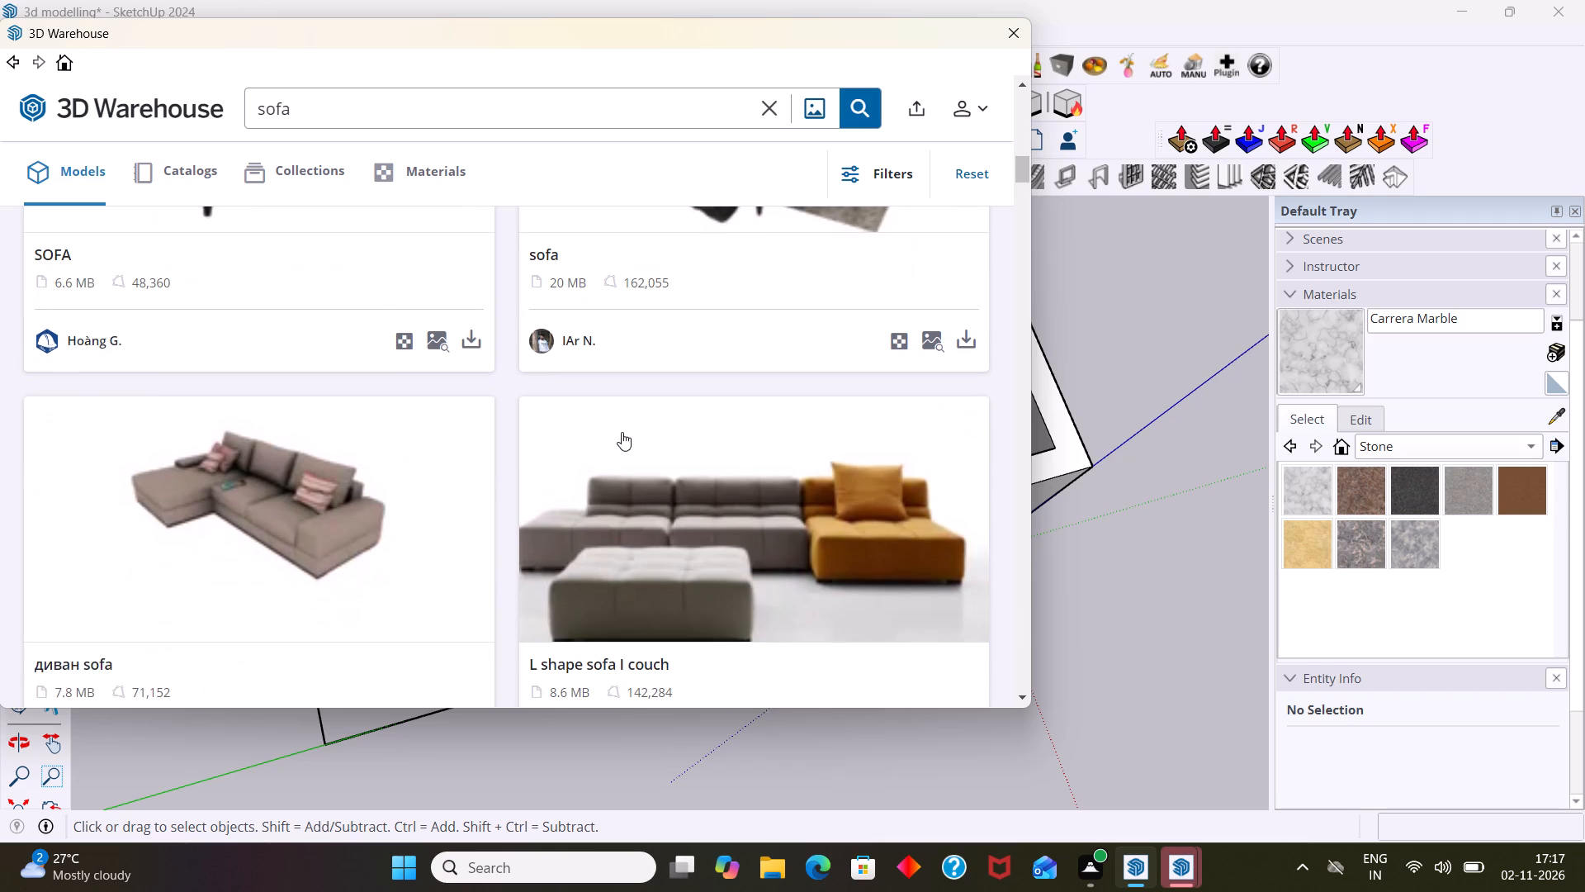
scroll(622, 432, down, 4)
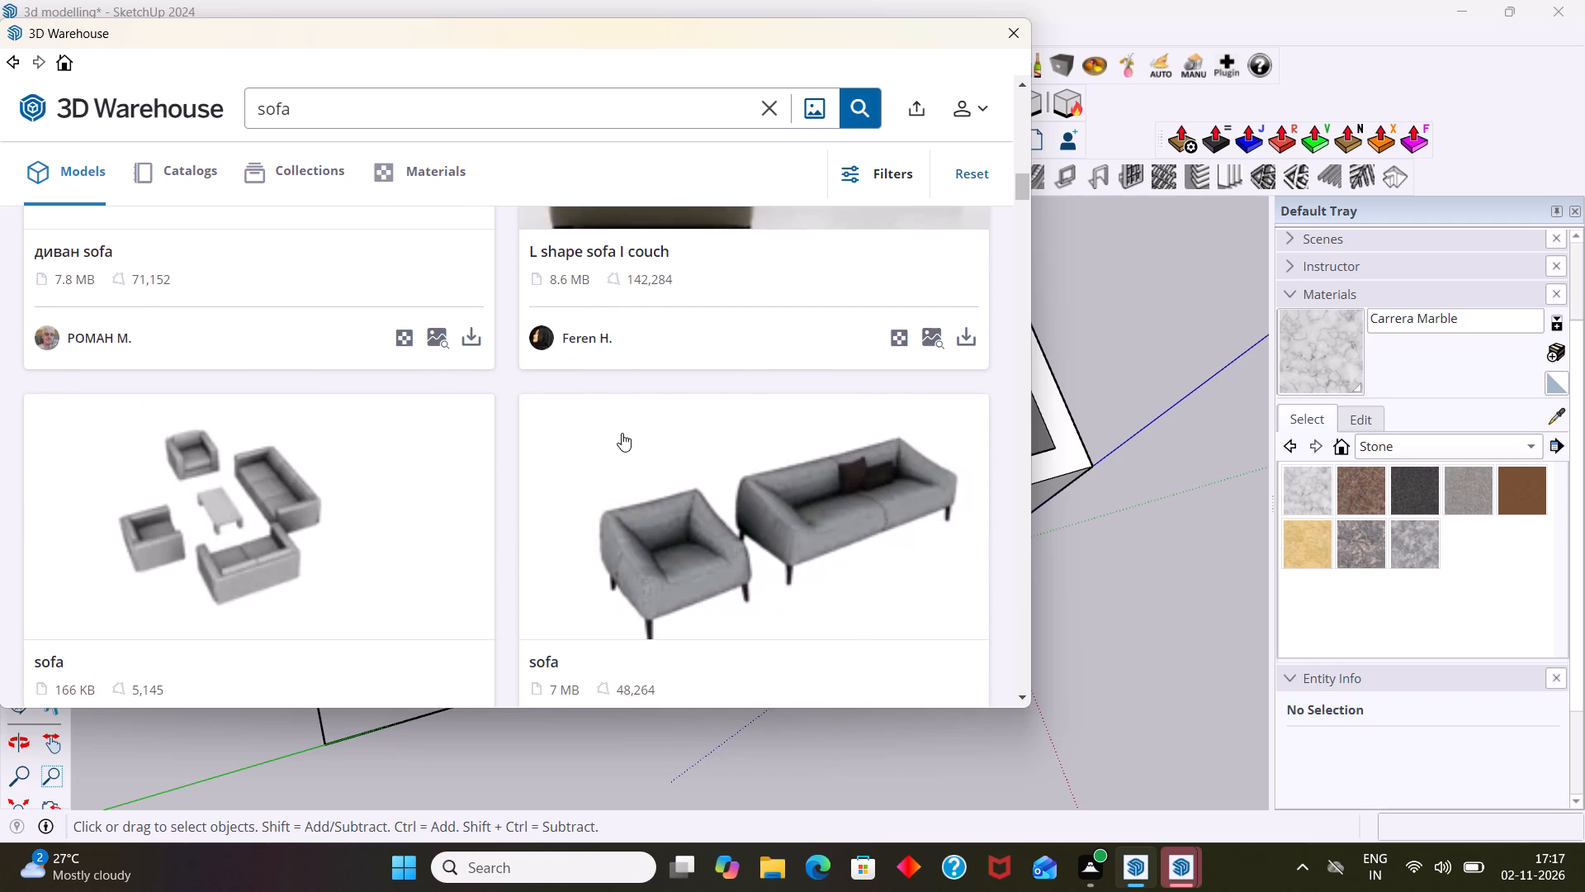
scroll(621, 433, down, 5)
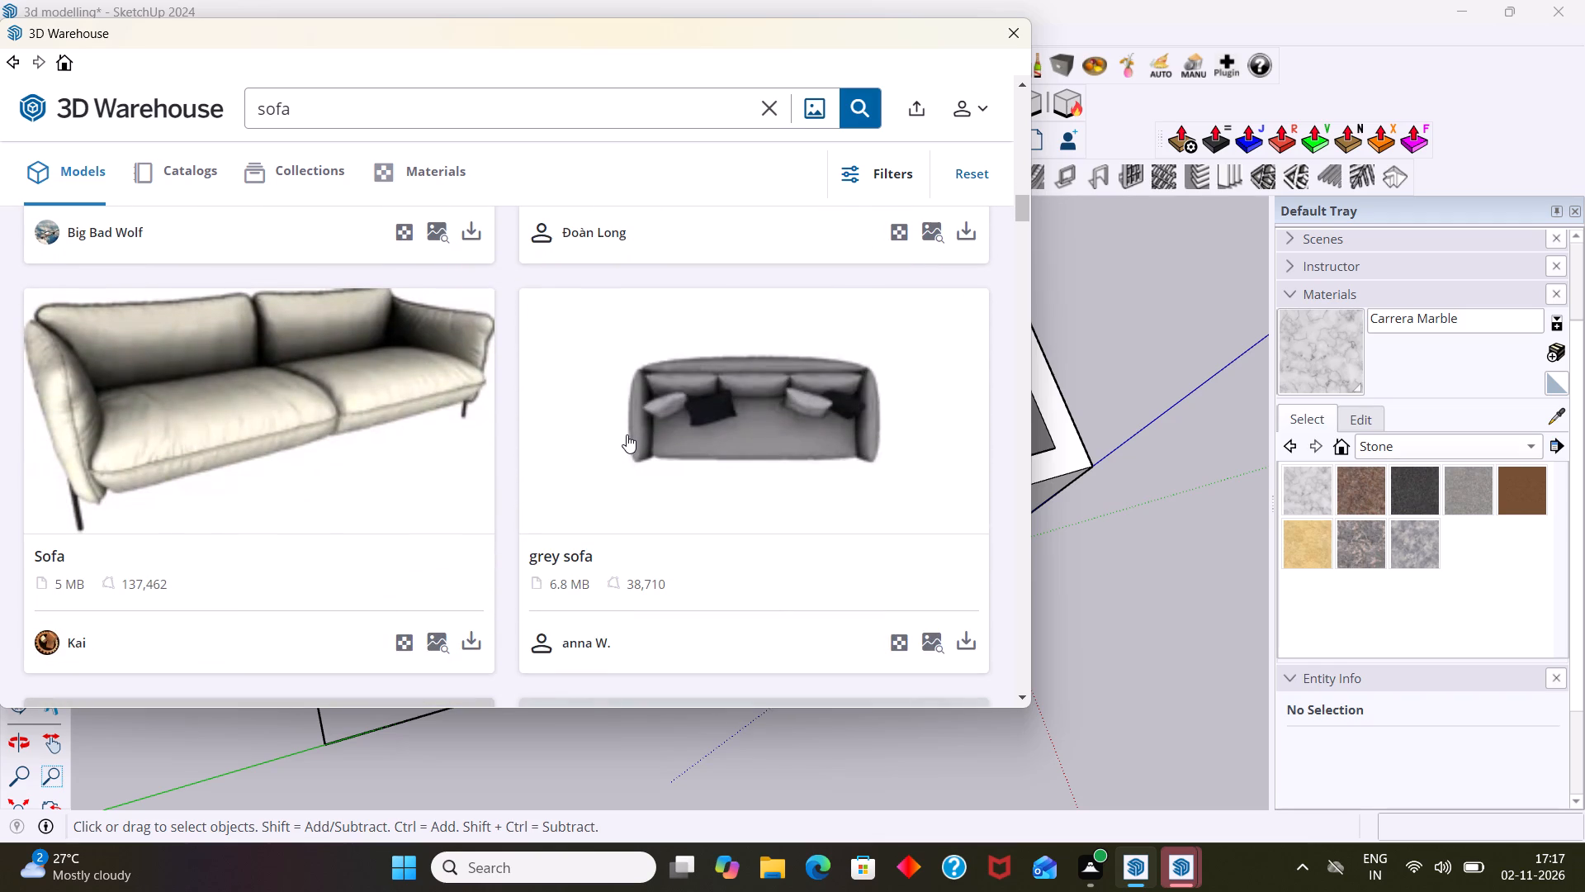
scroll(627, 434, down, 2)
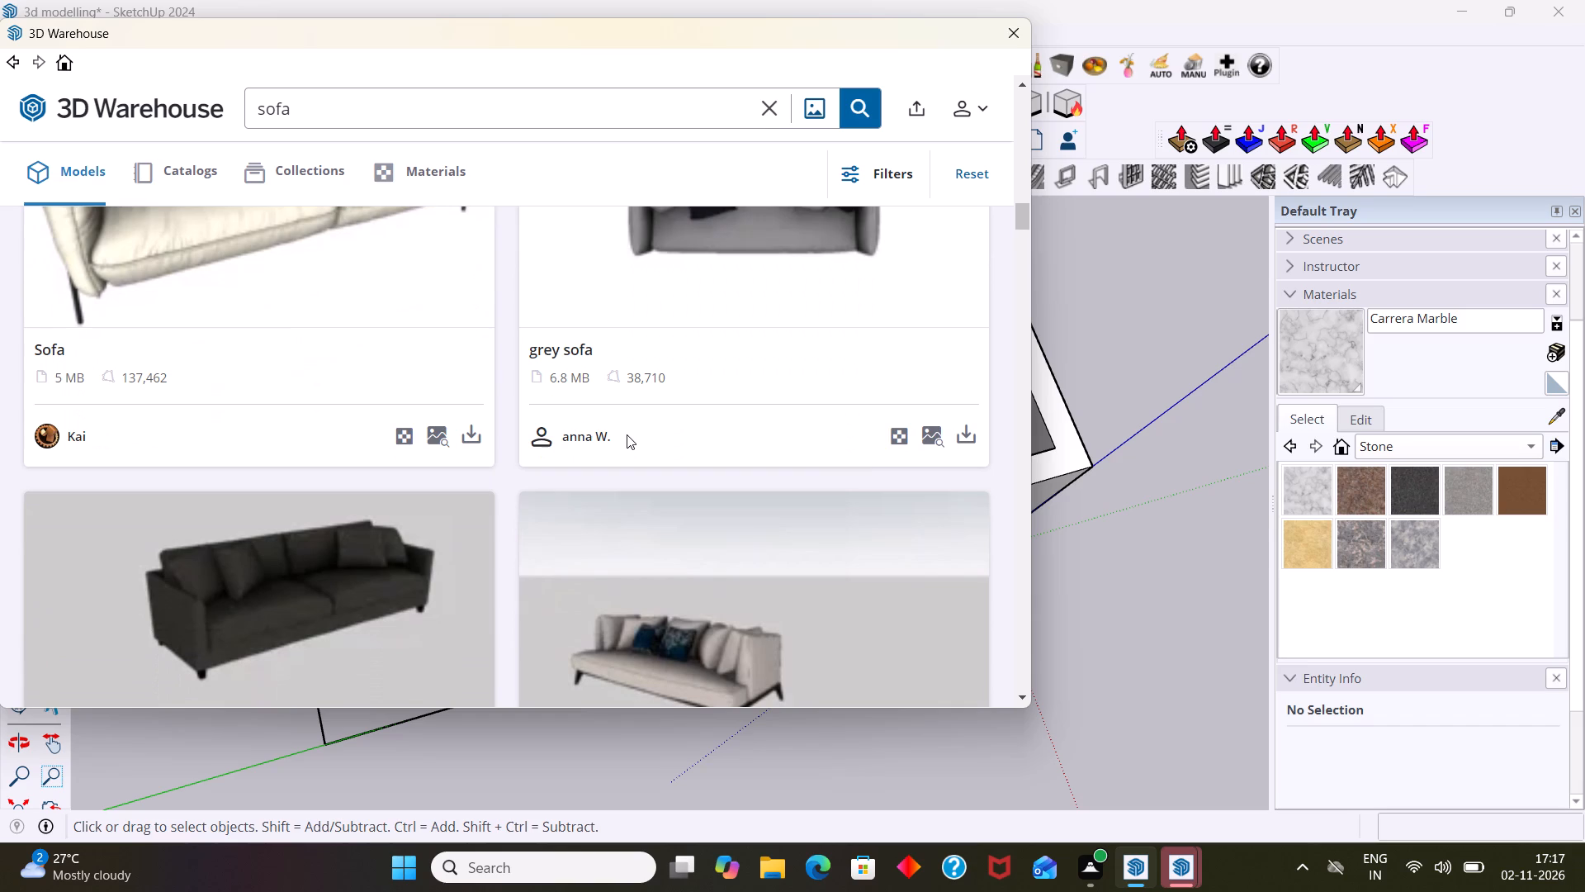
scroll(627, 434, down, 1)
scroll(627, 434, up, 3)
scroll(627, 434, down, 1)
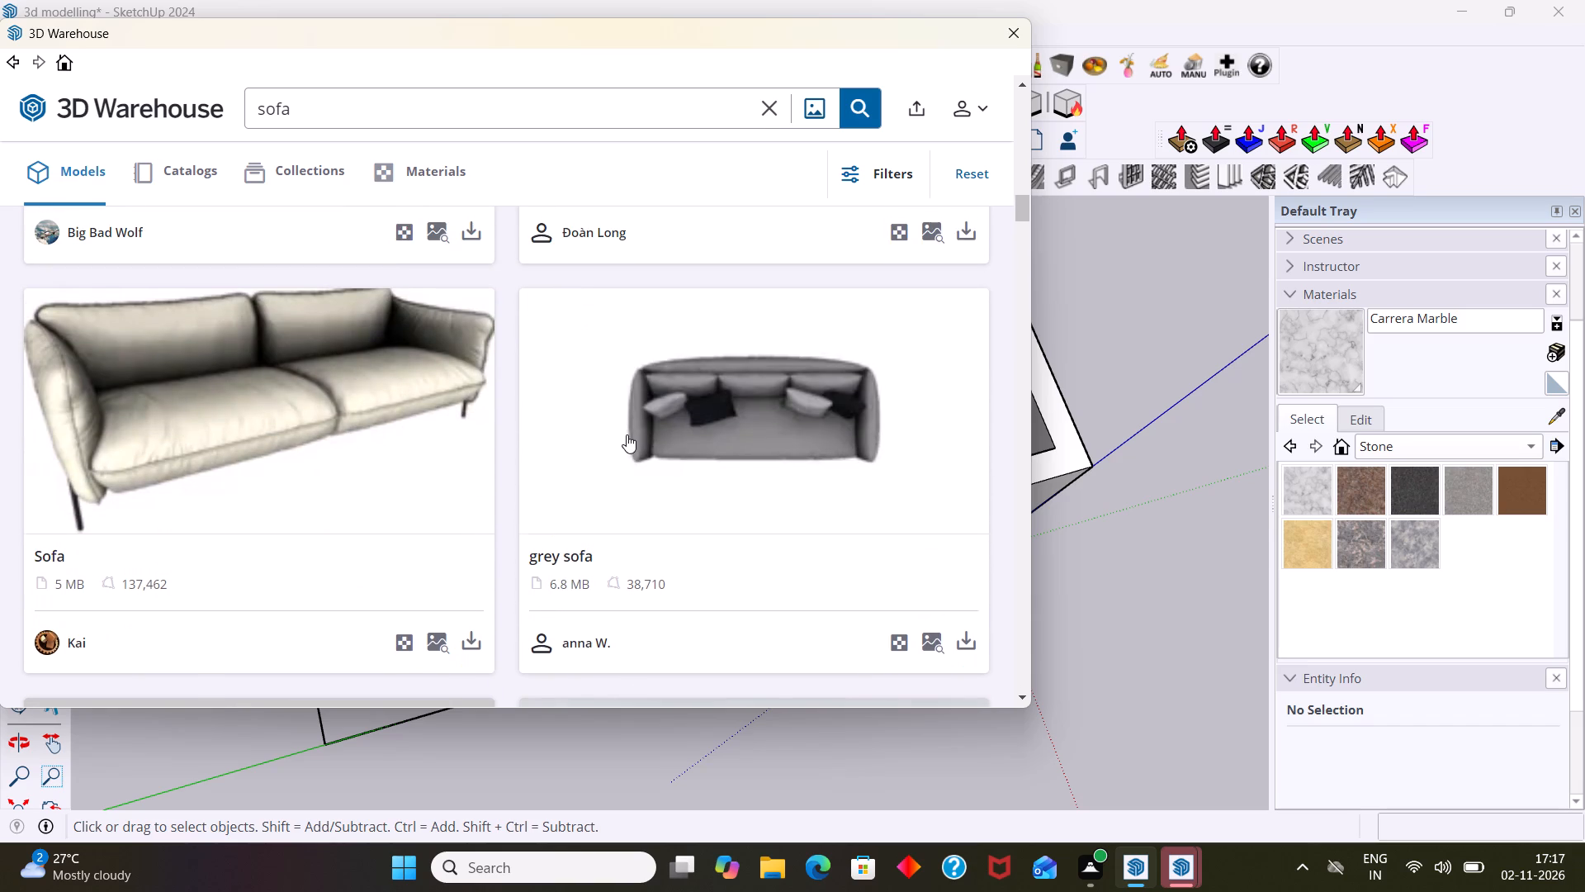
scroll(627, 434, down, 8)
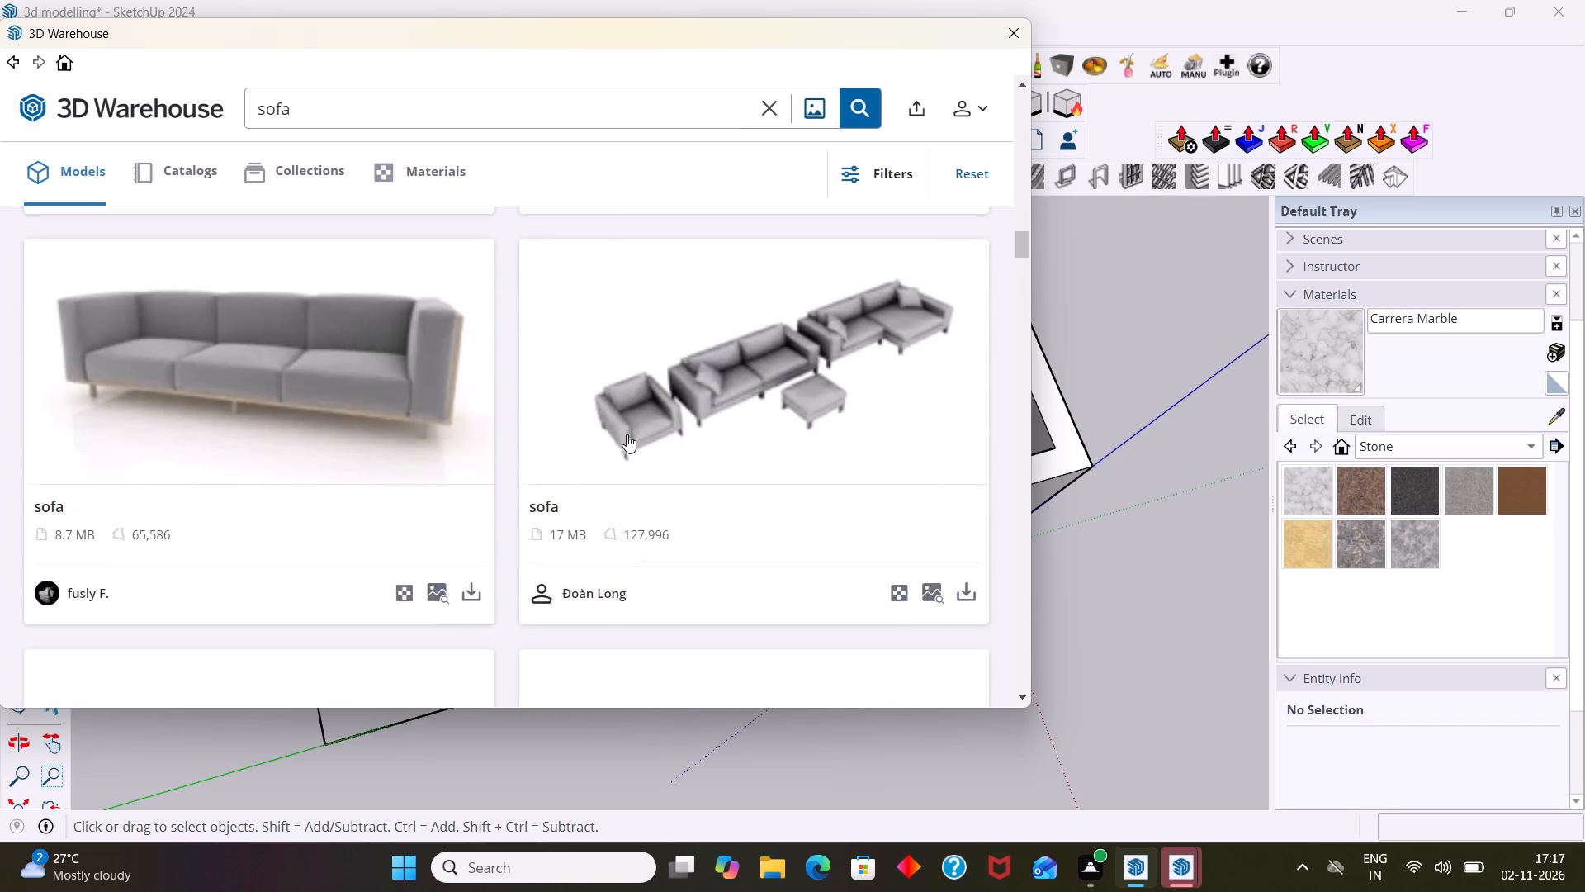
scroll(627, 434, down, 3)
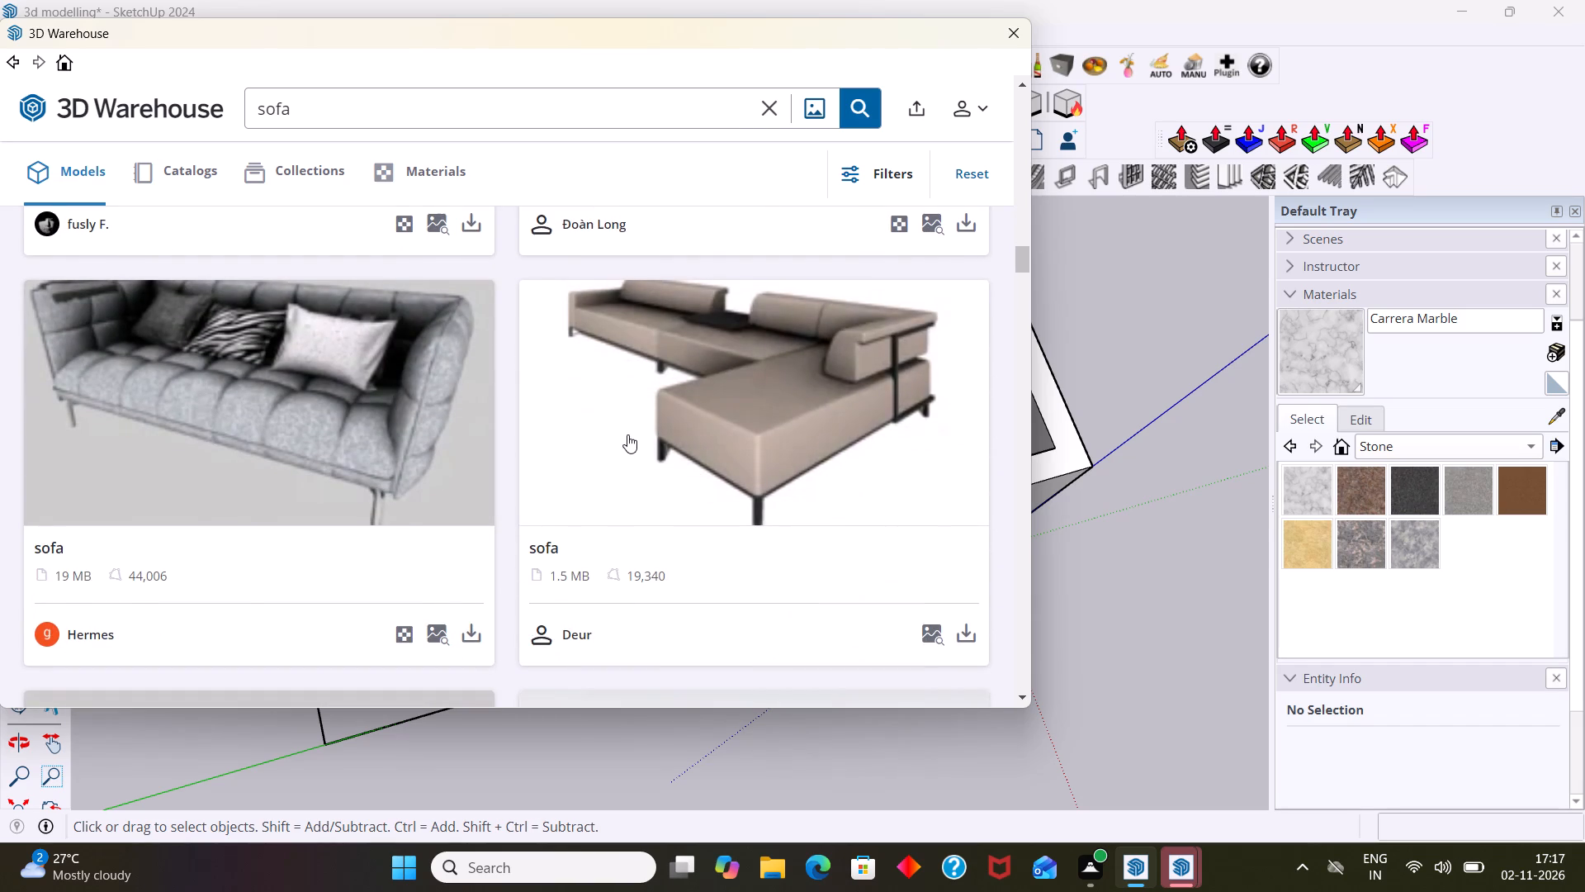
scroll(627, 434, down, 11)
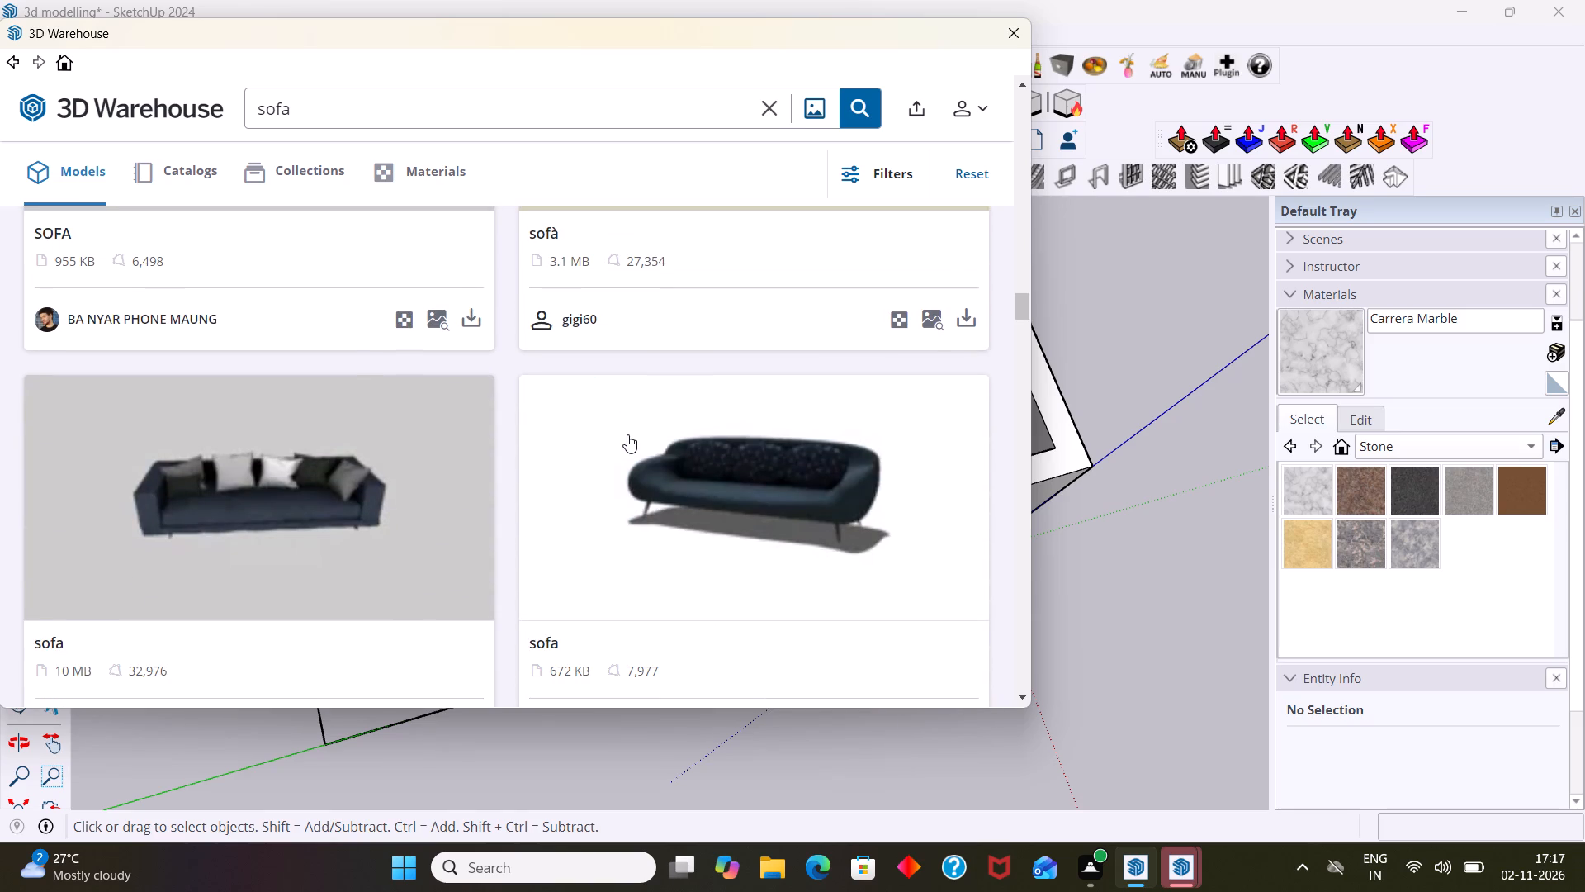
scroll(627, 434, down, 6)
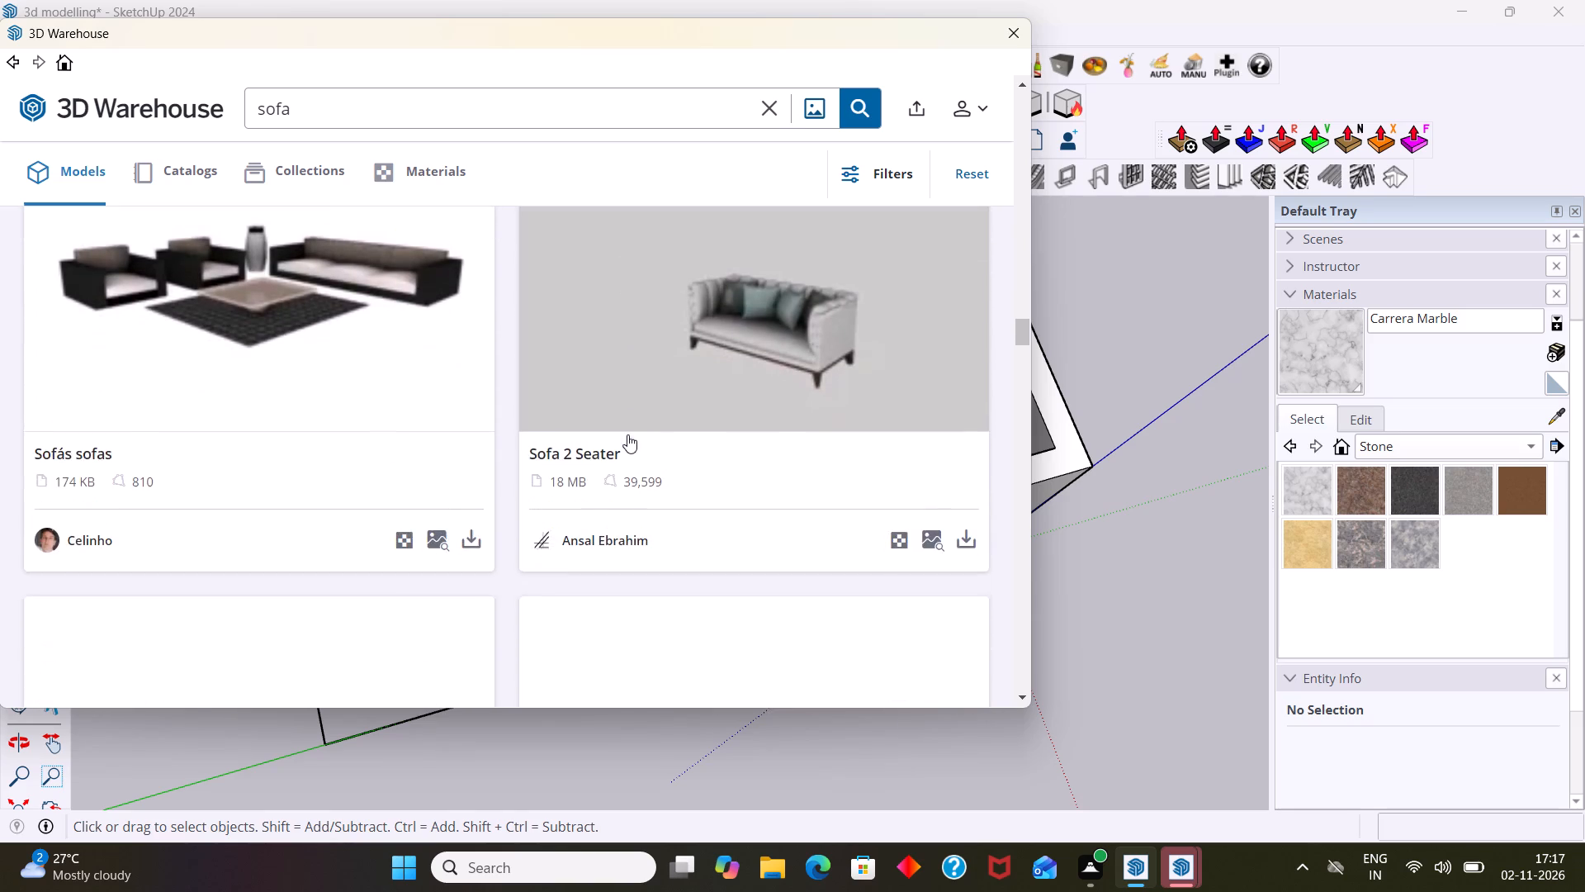
scroll(627, 434, down, 6)
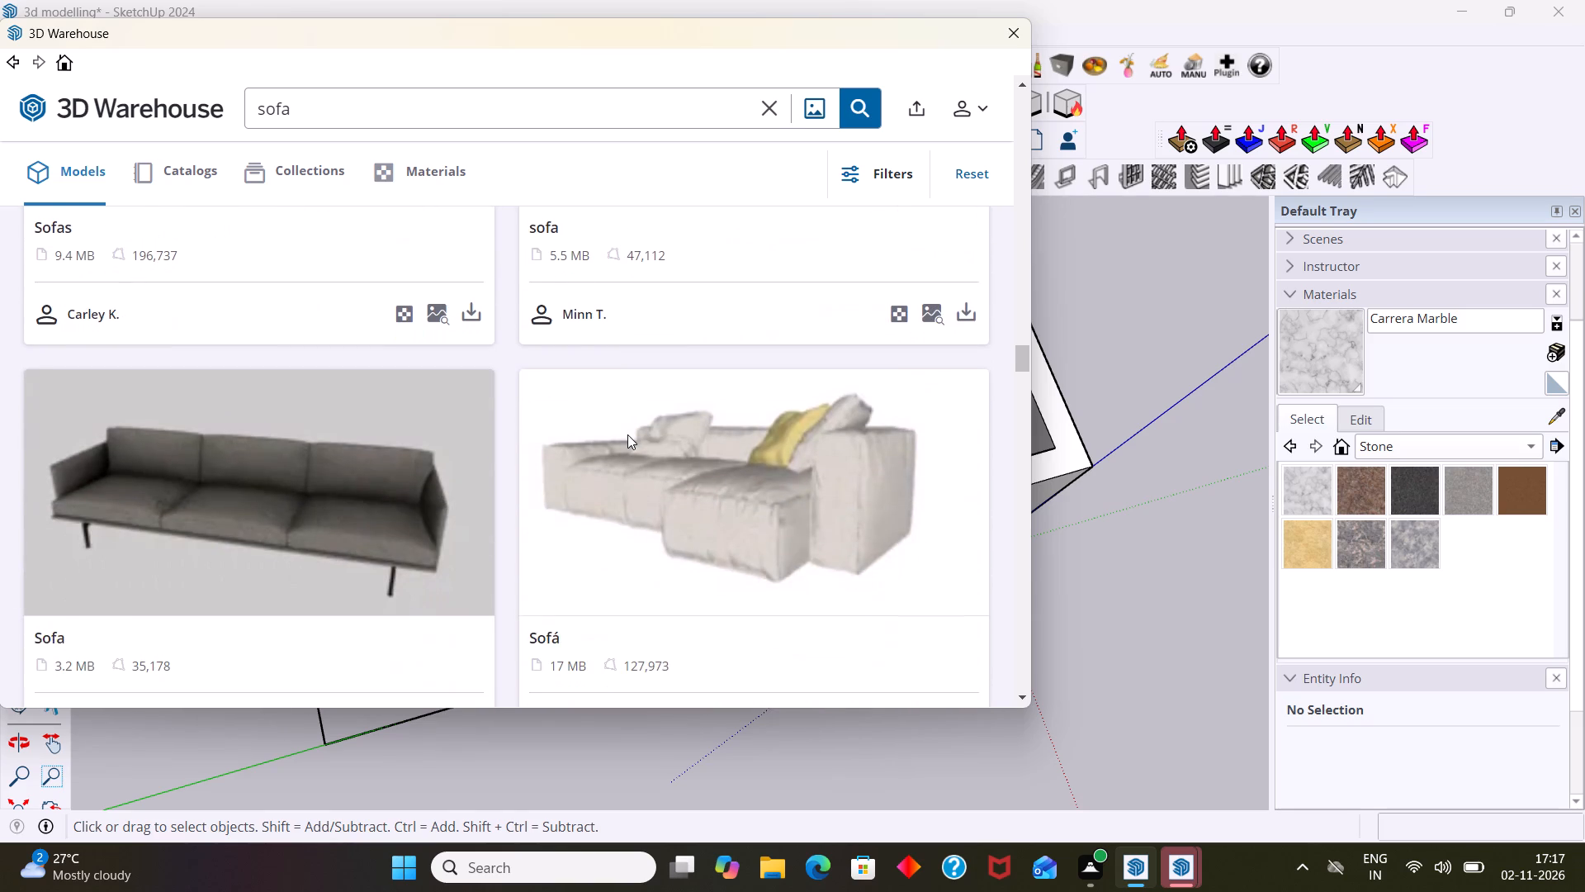
scroll(627, 434, down, 3)
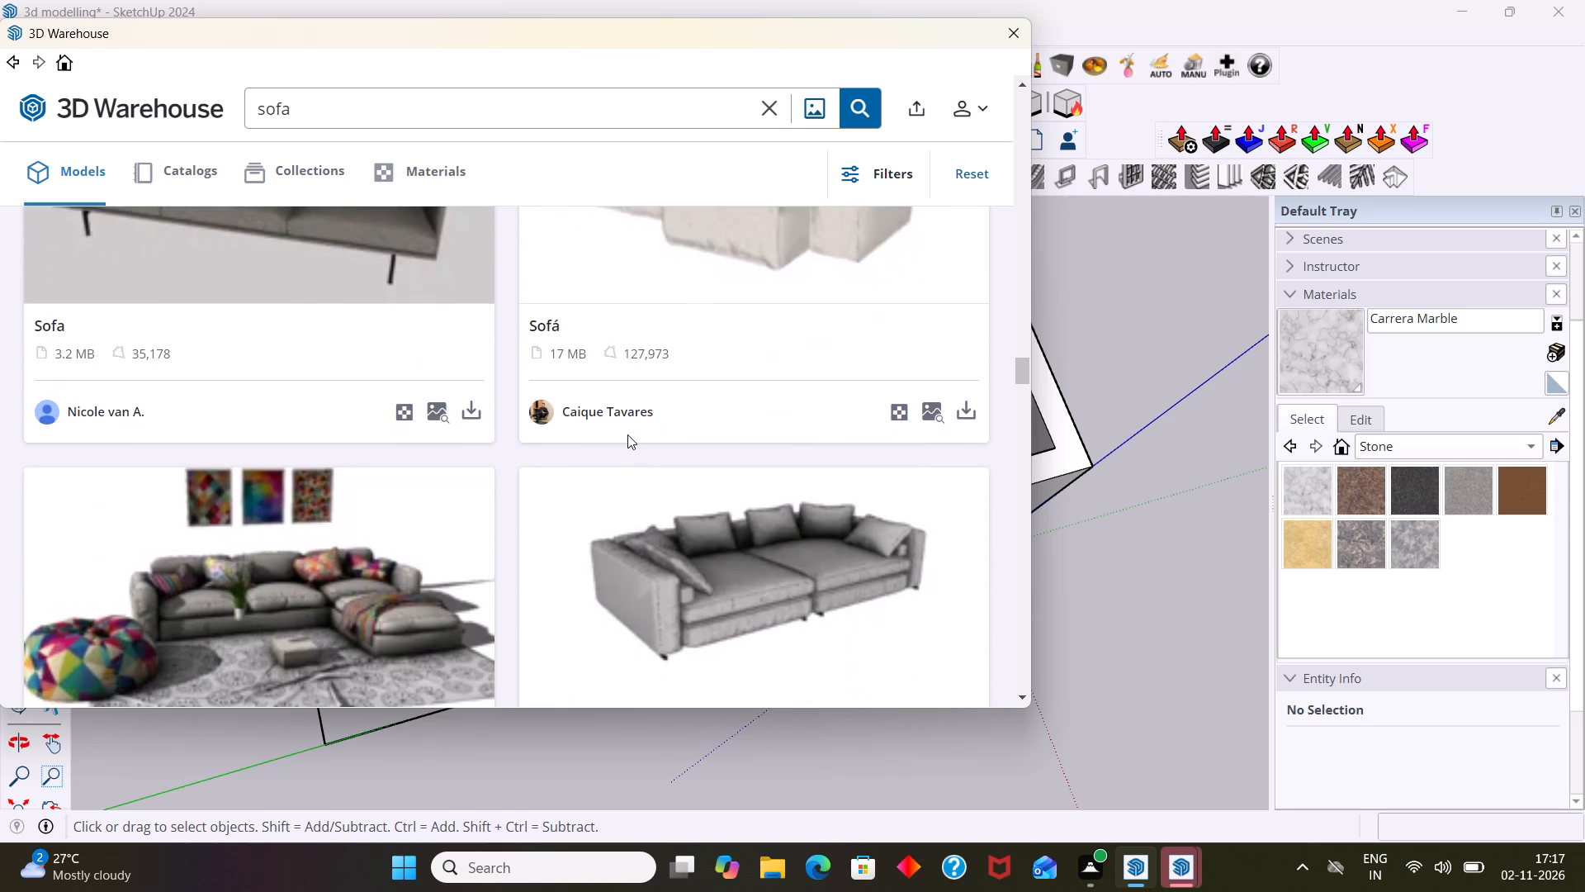
scroll(627, 434, down, 1)
Review the sofa results already browsed, comparing them again with the first listed models to choose one.
scroll(627, 434, up, 19)
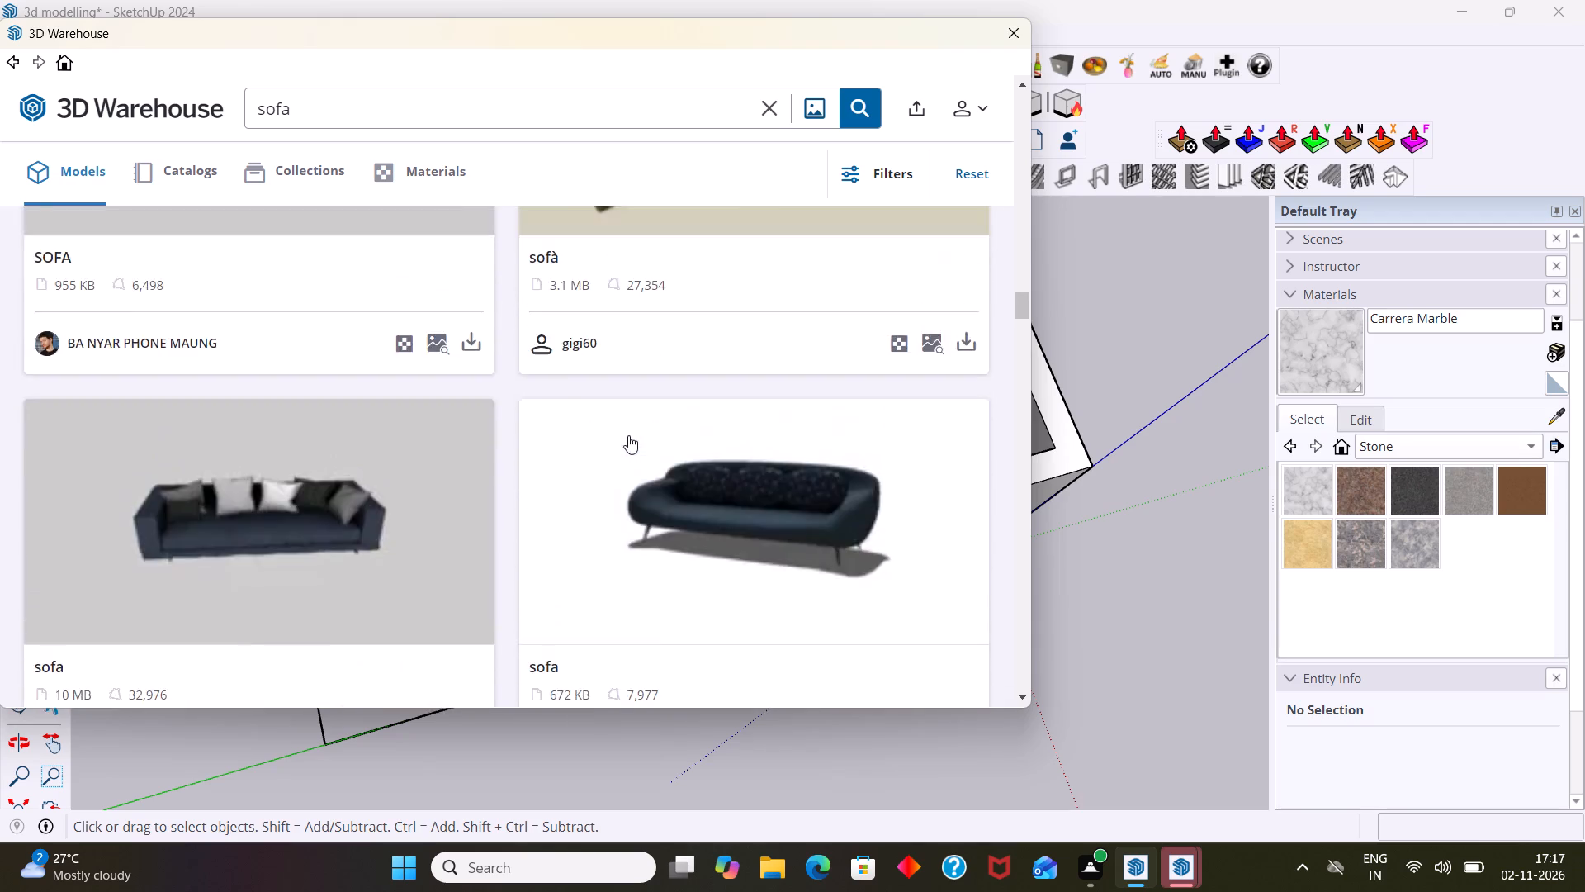
scroll(628, 435, up, 17)
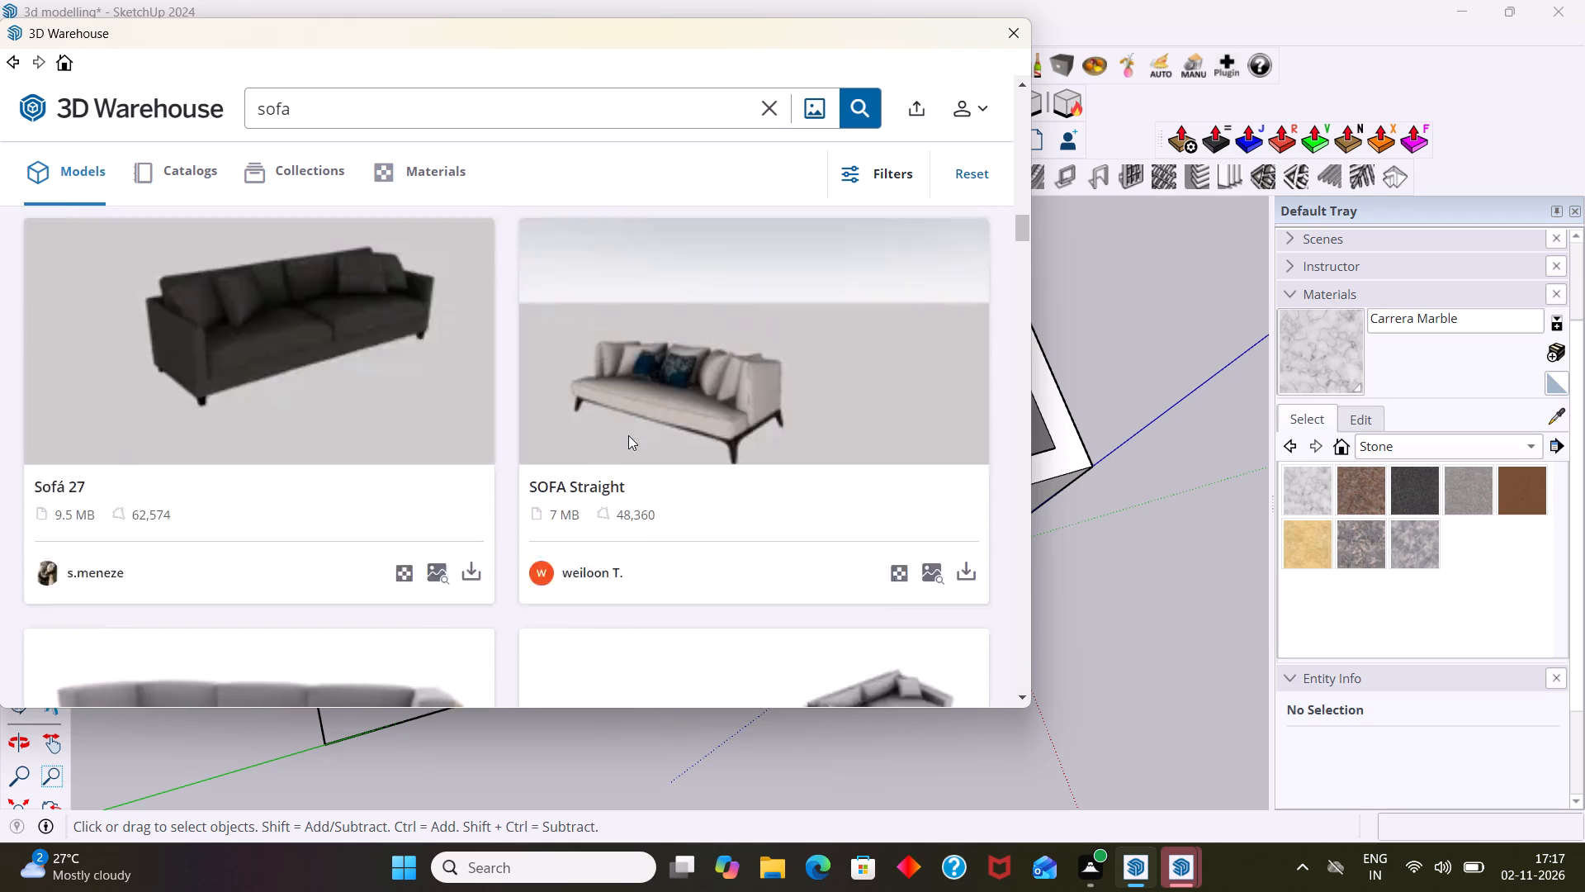
scroll(628, 435, up, 13)
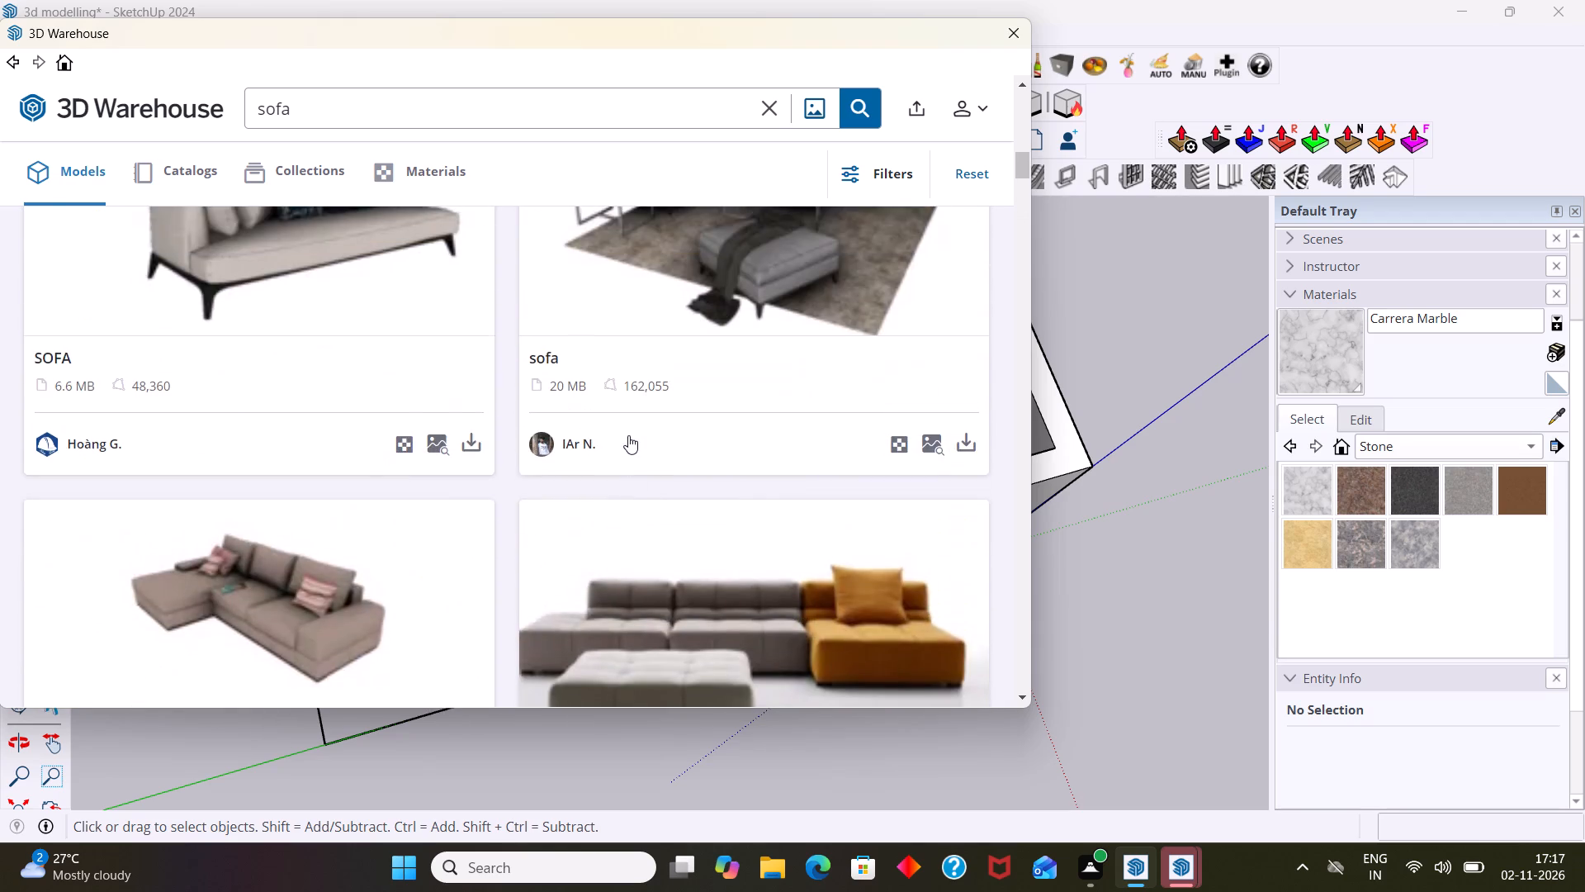
scroll(628, 435, up, 10)
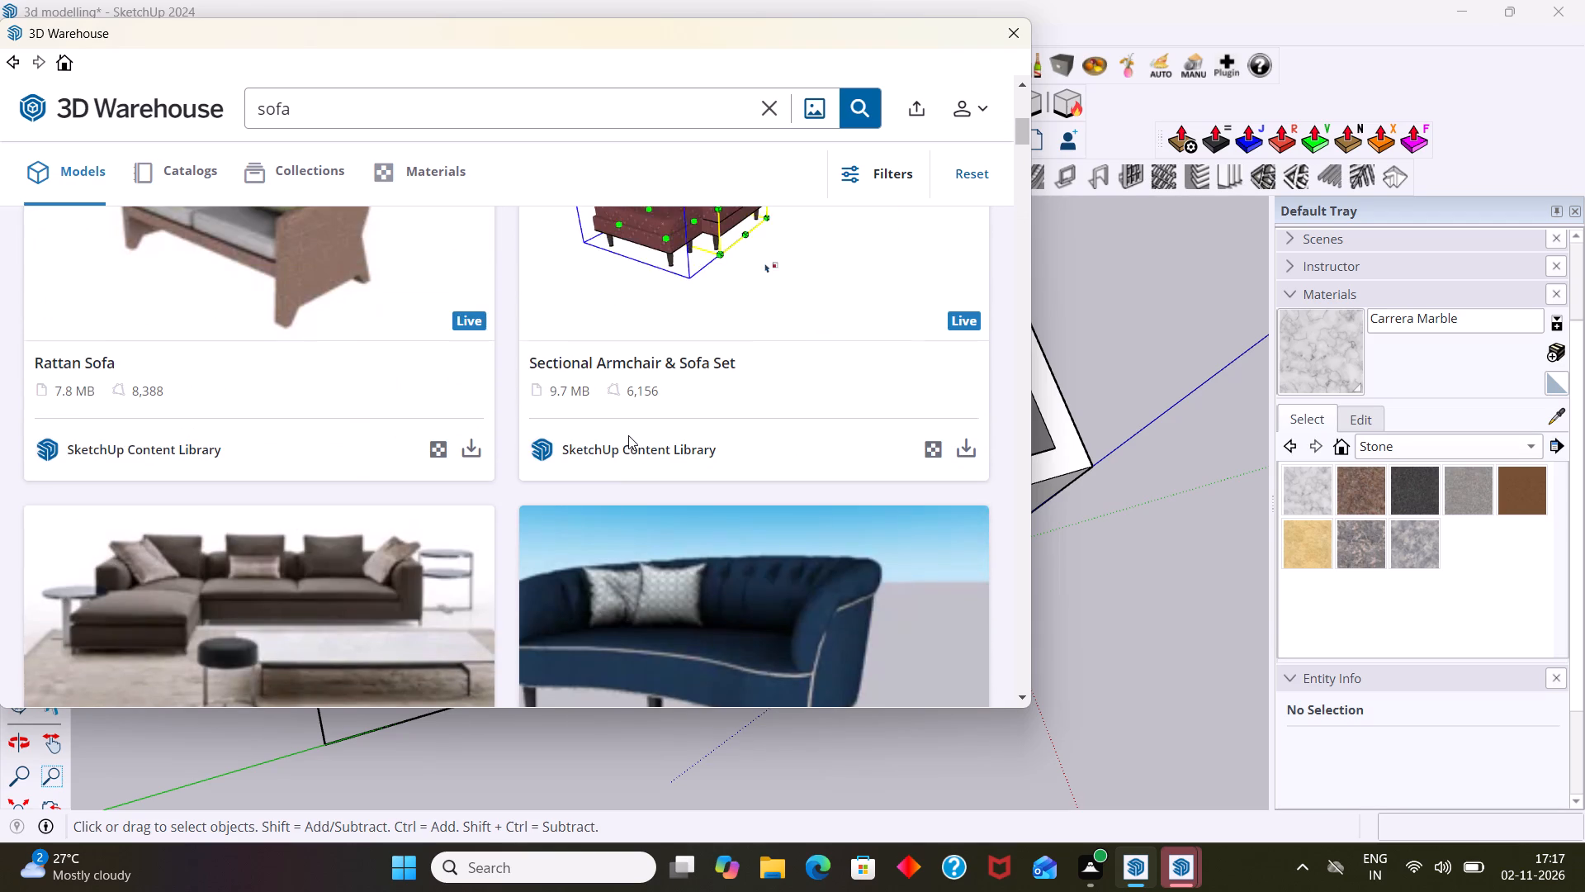
scroll(628, 435, up, 2)
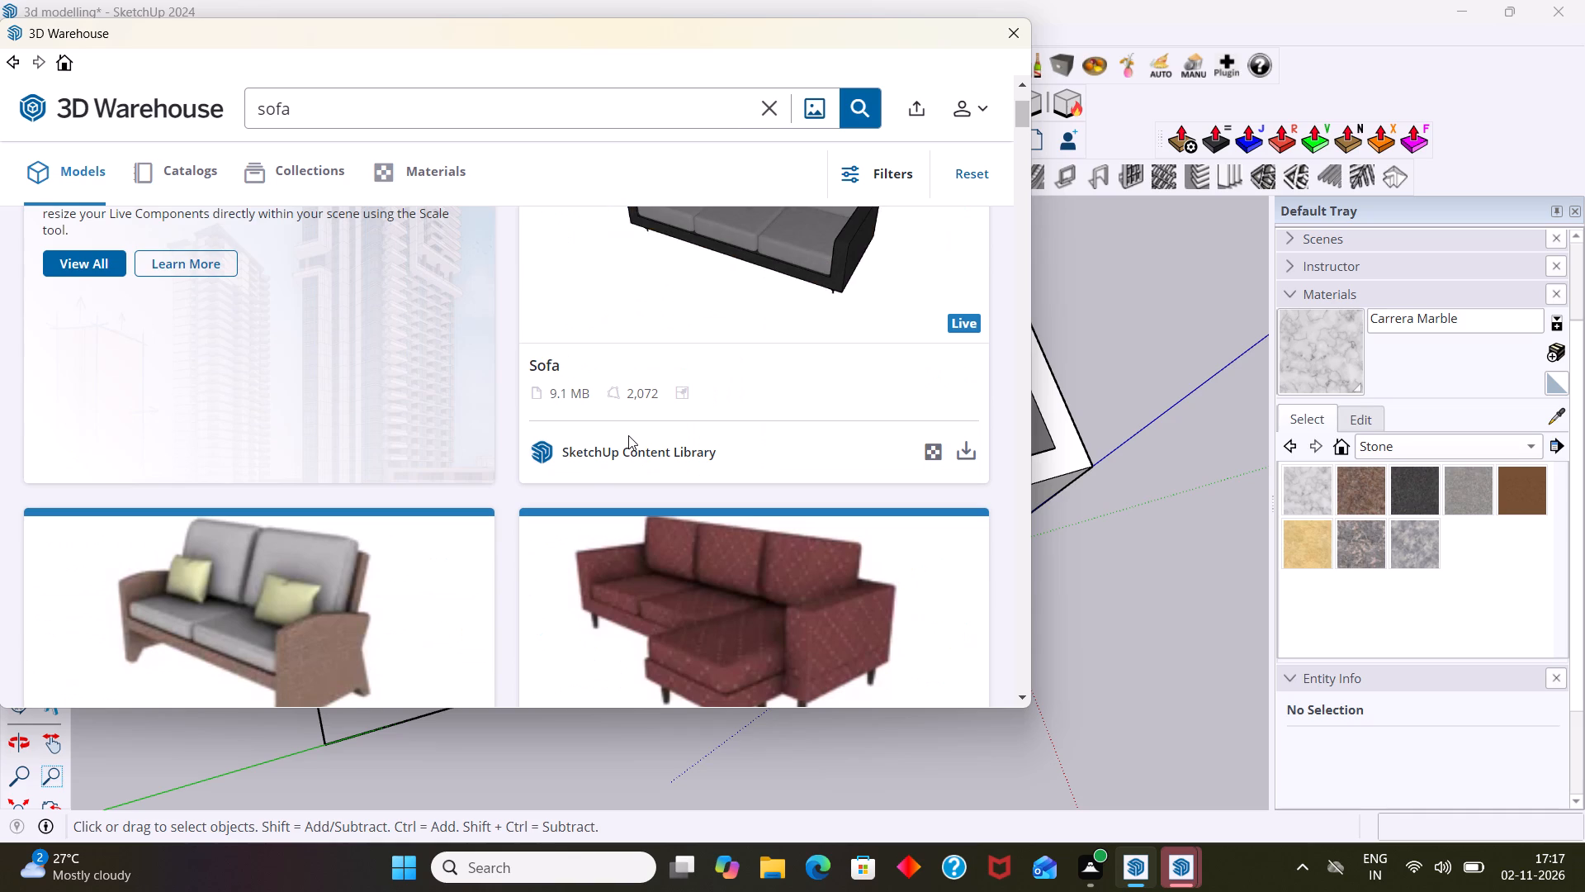
scroll(628, 435, down, 9)
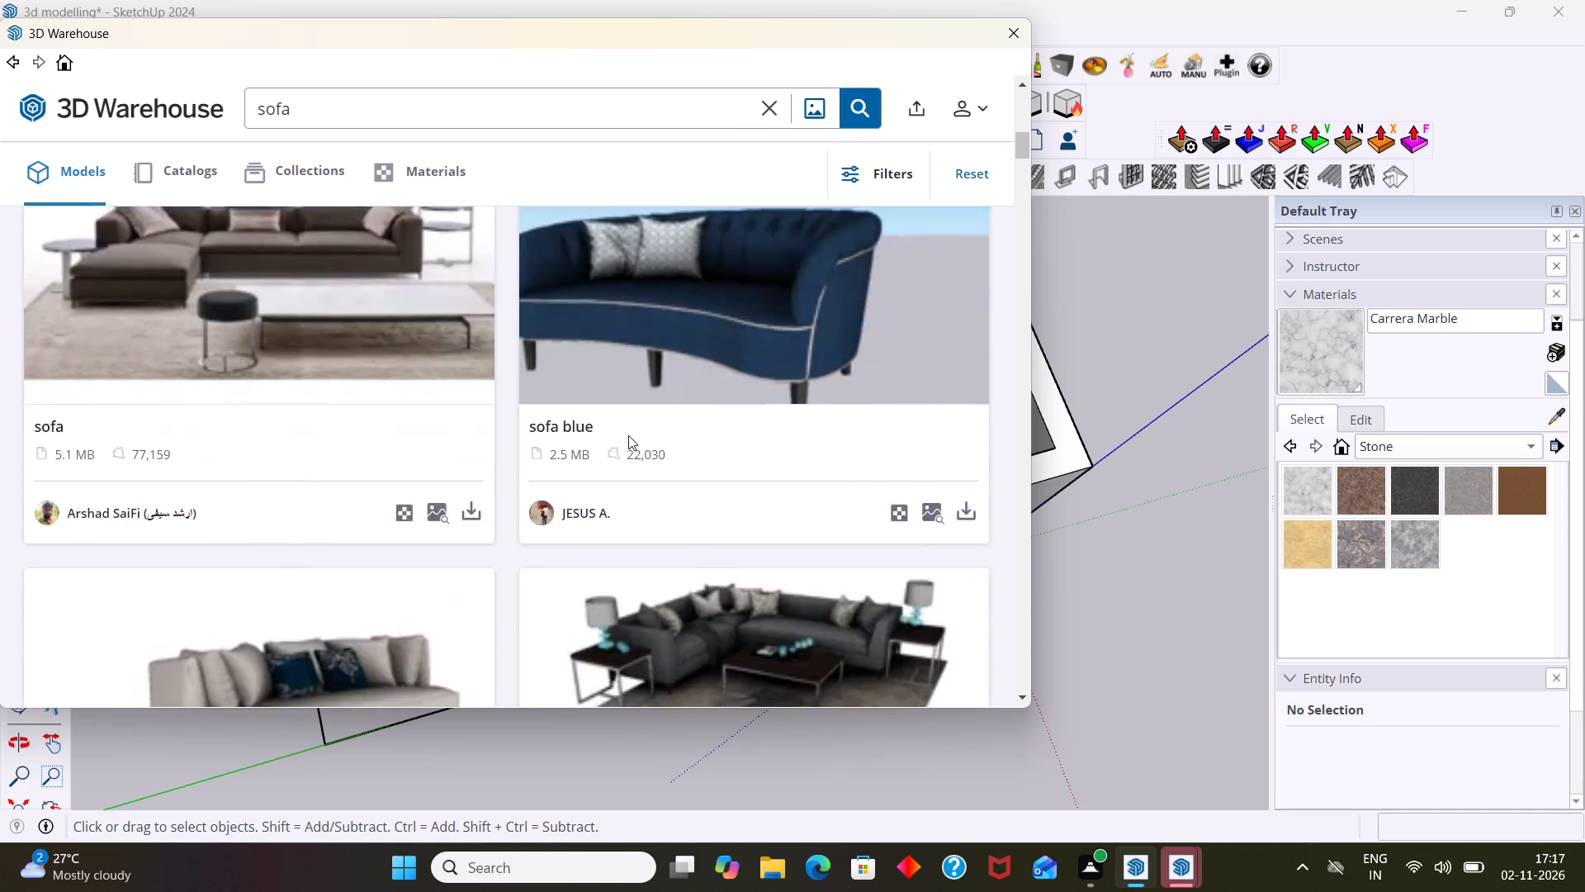
scroll(628, 435, down, 17)
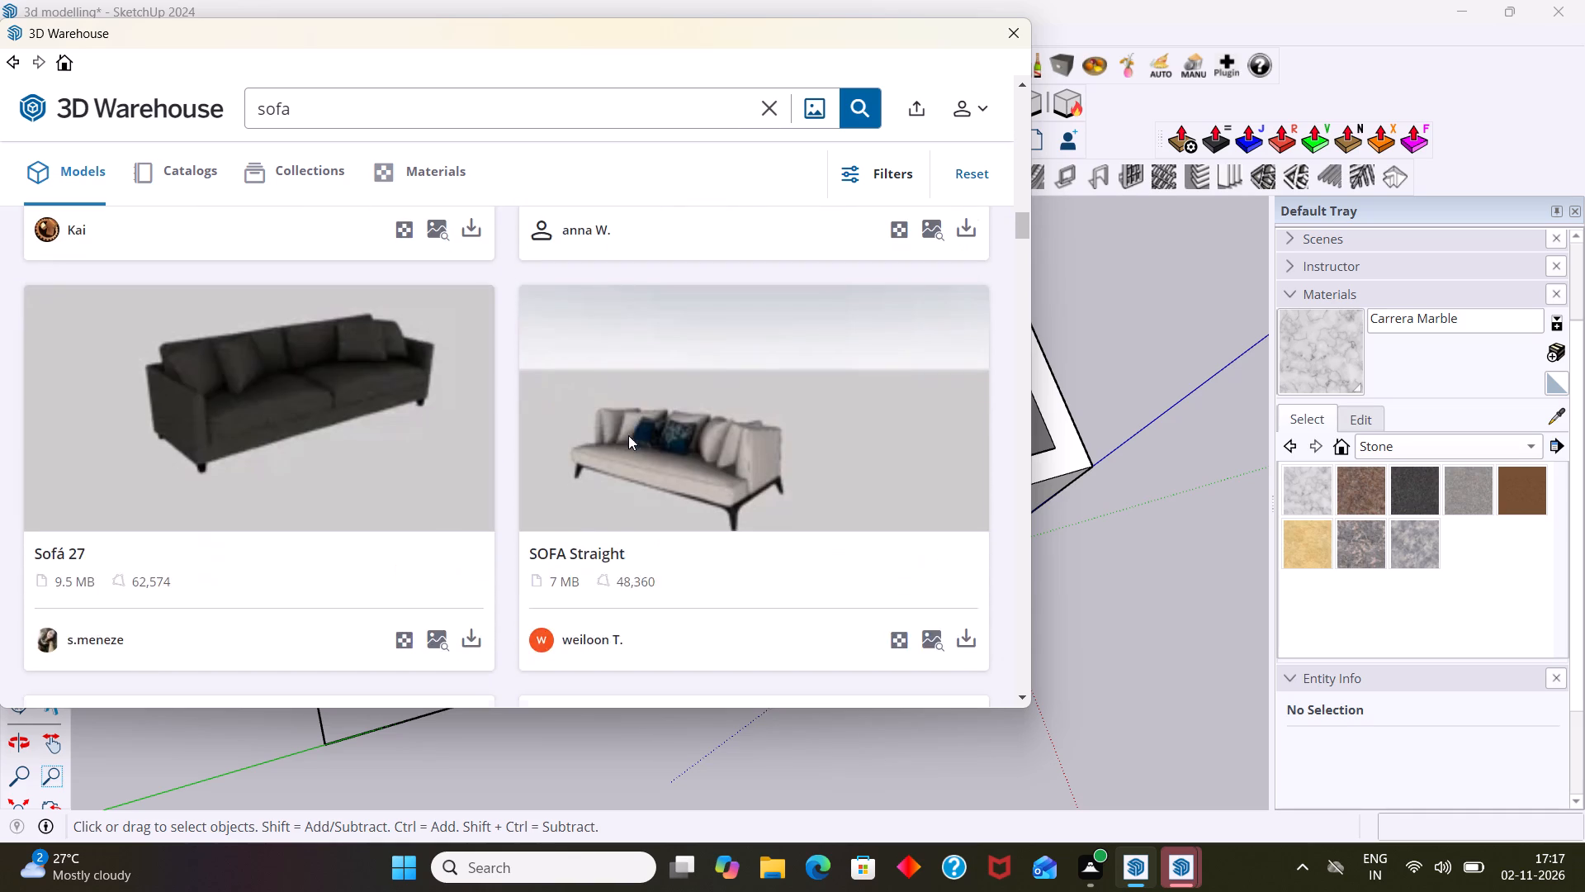
scroll(629, 435, down, 2)
scroll(629, 435, up, 1)
scroll(629, 435, down, 3)
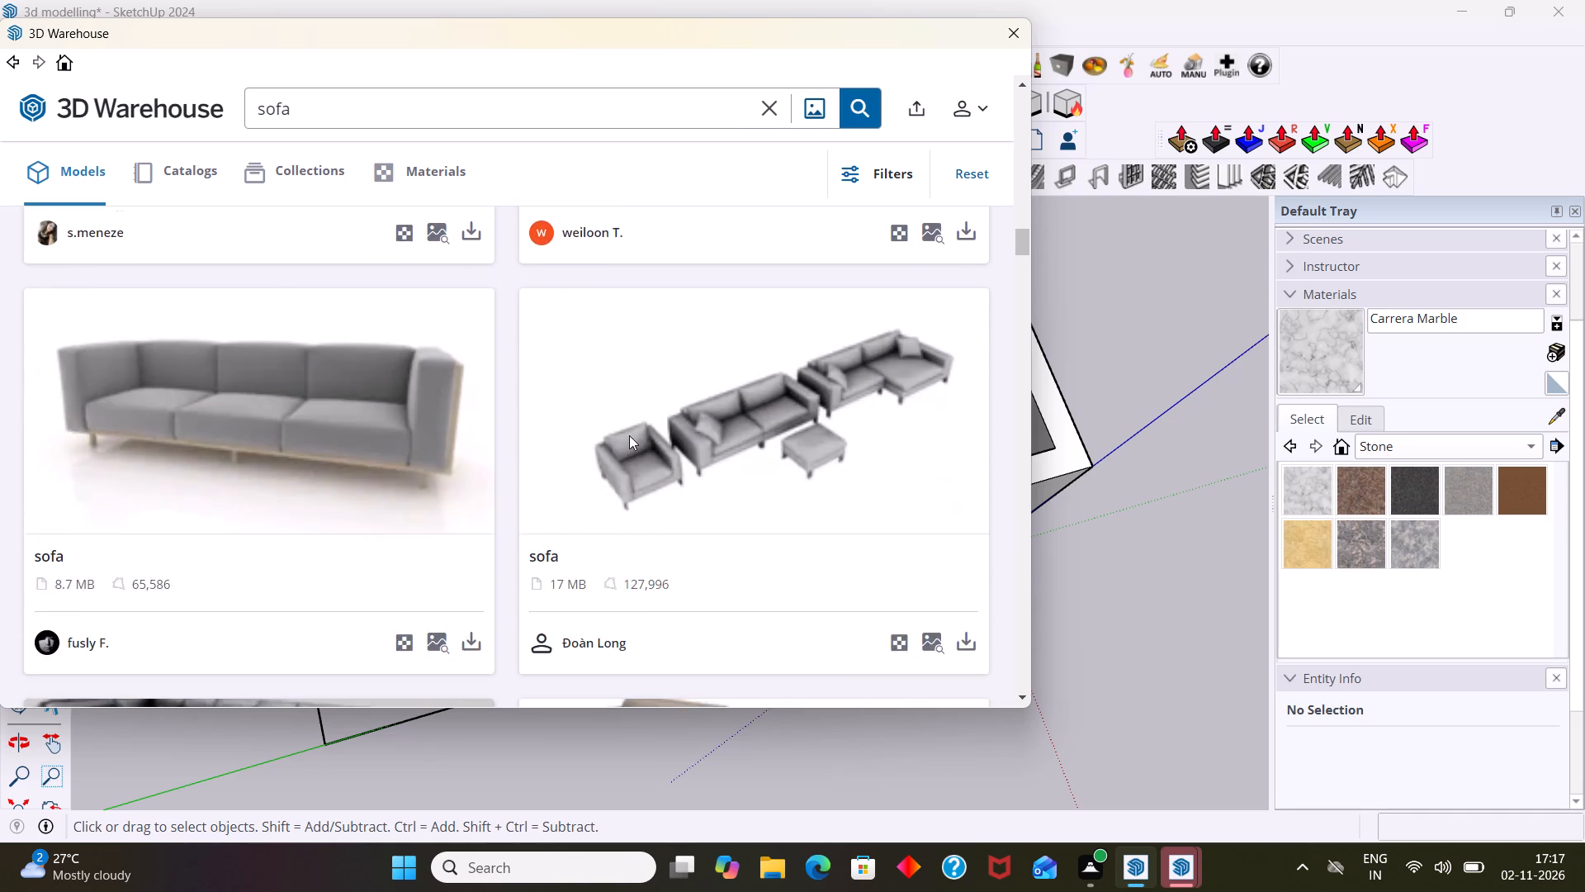
scroll(629, 435, down, 14)
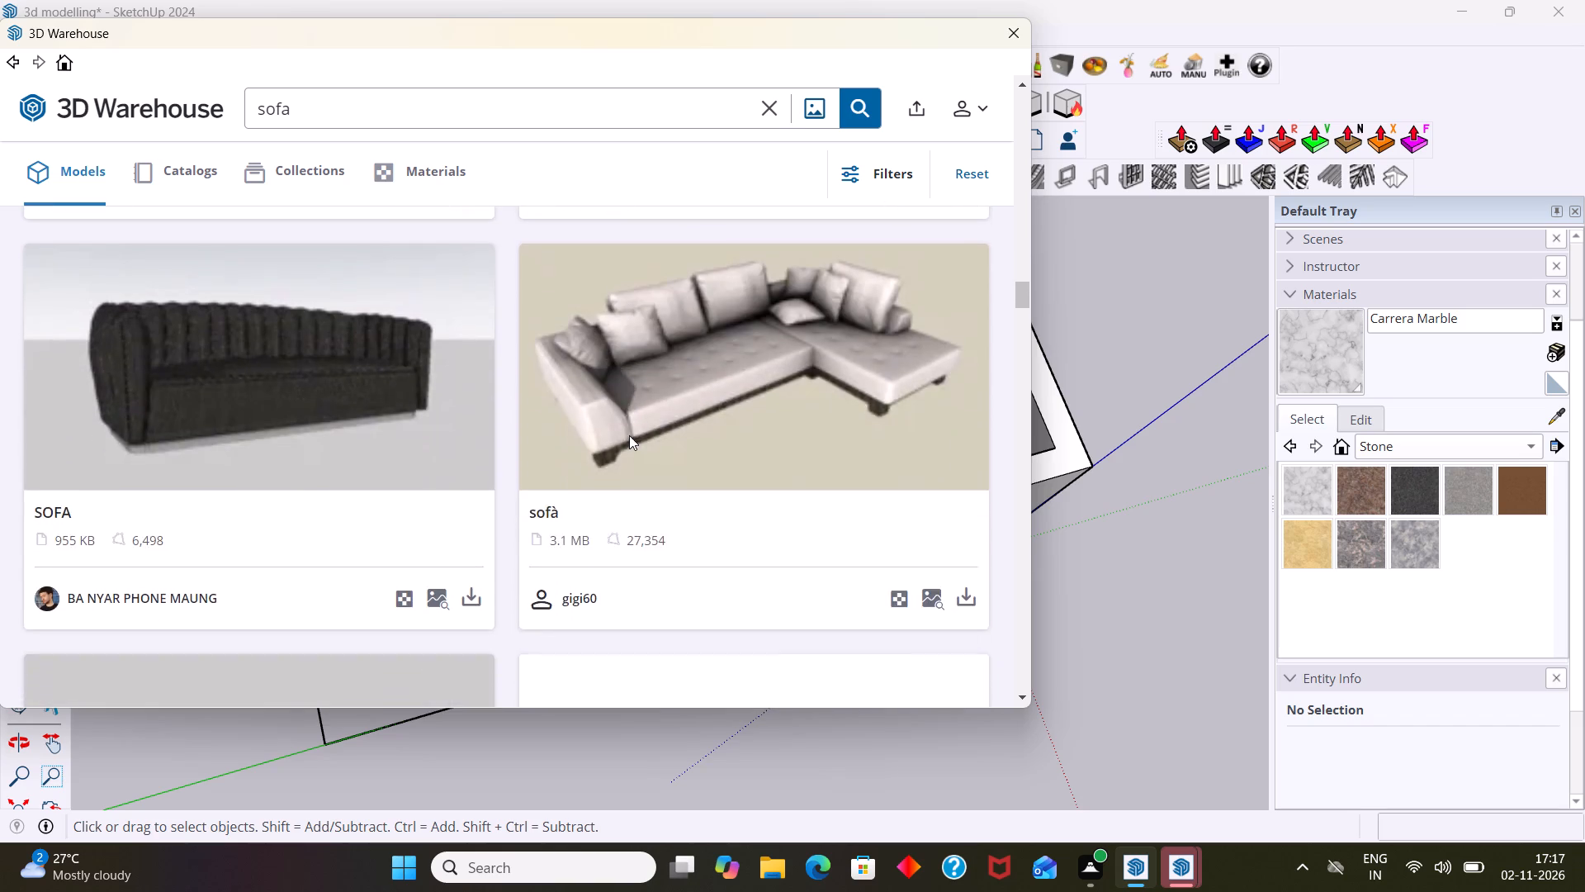
scroll(629, 435, down, 7)
scroll(629, 435, up, 7)
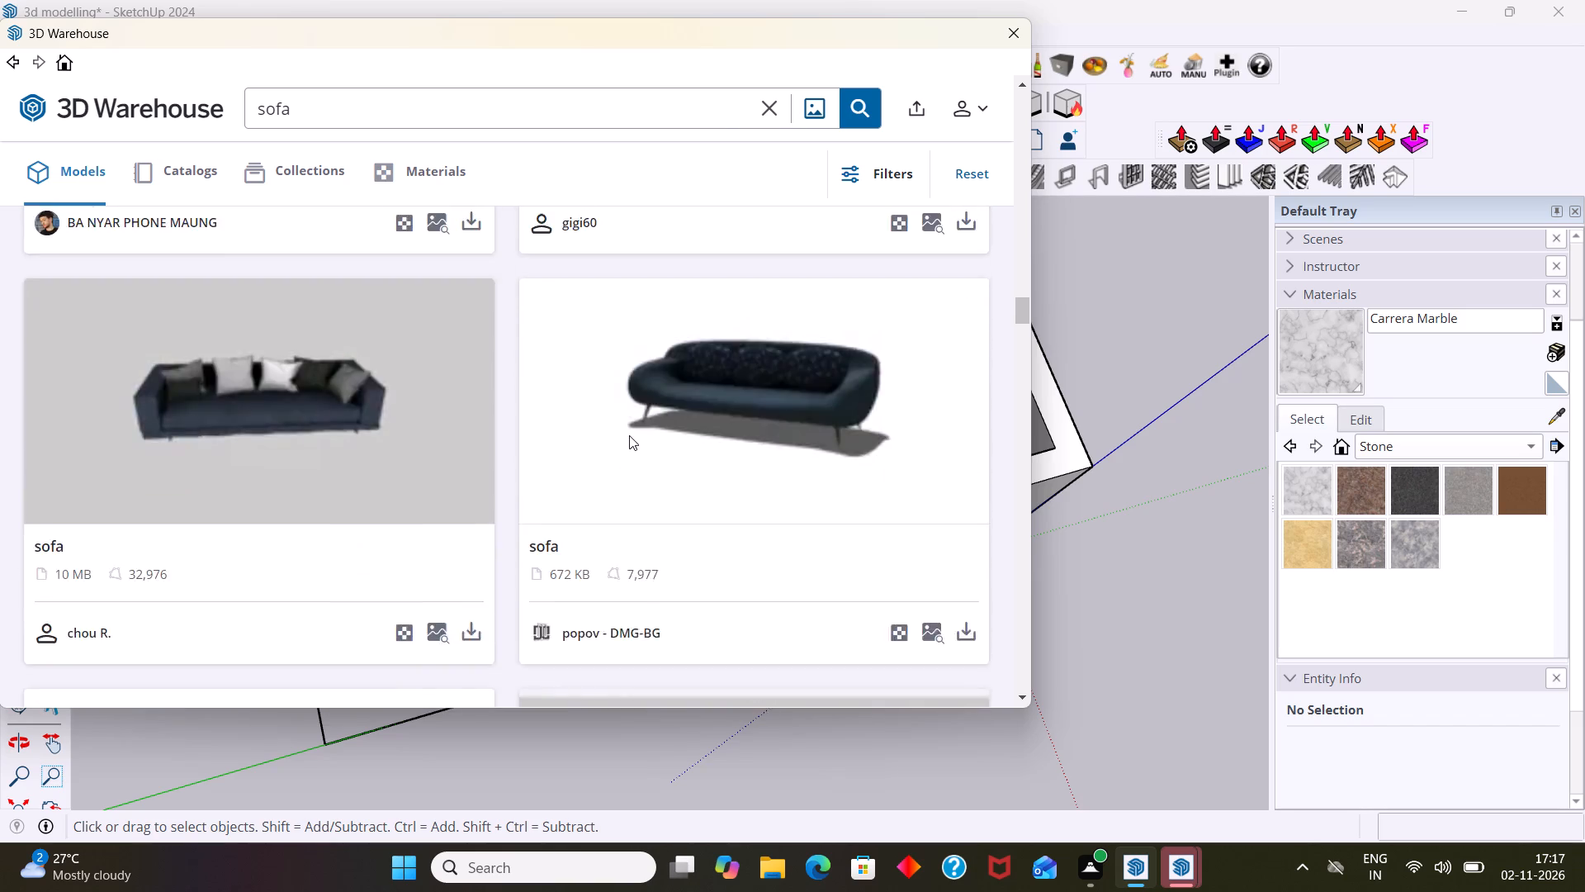
scroll(629, 435, up, 20)
scroll(629, 435, up, 3)
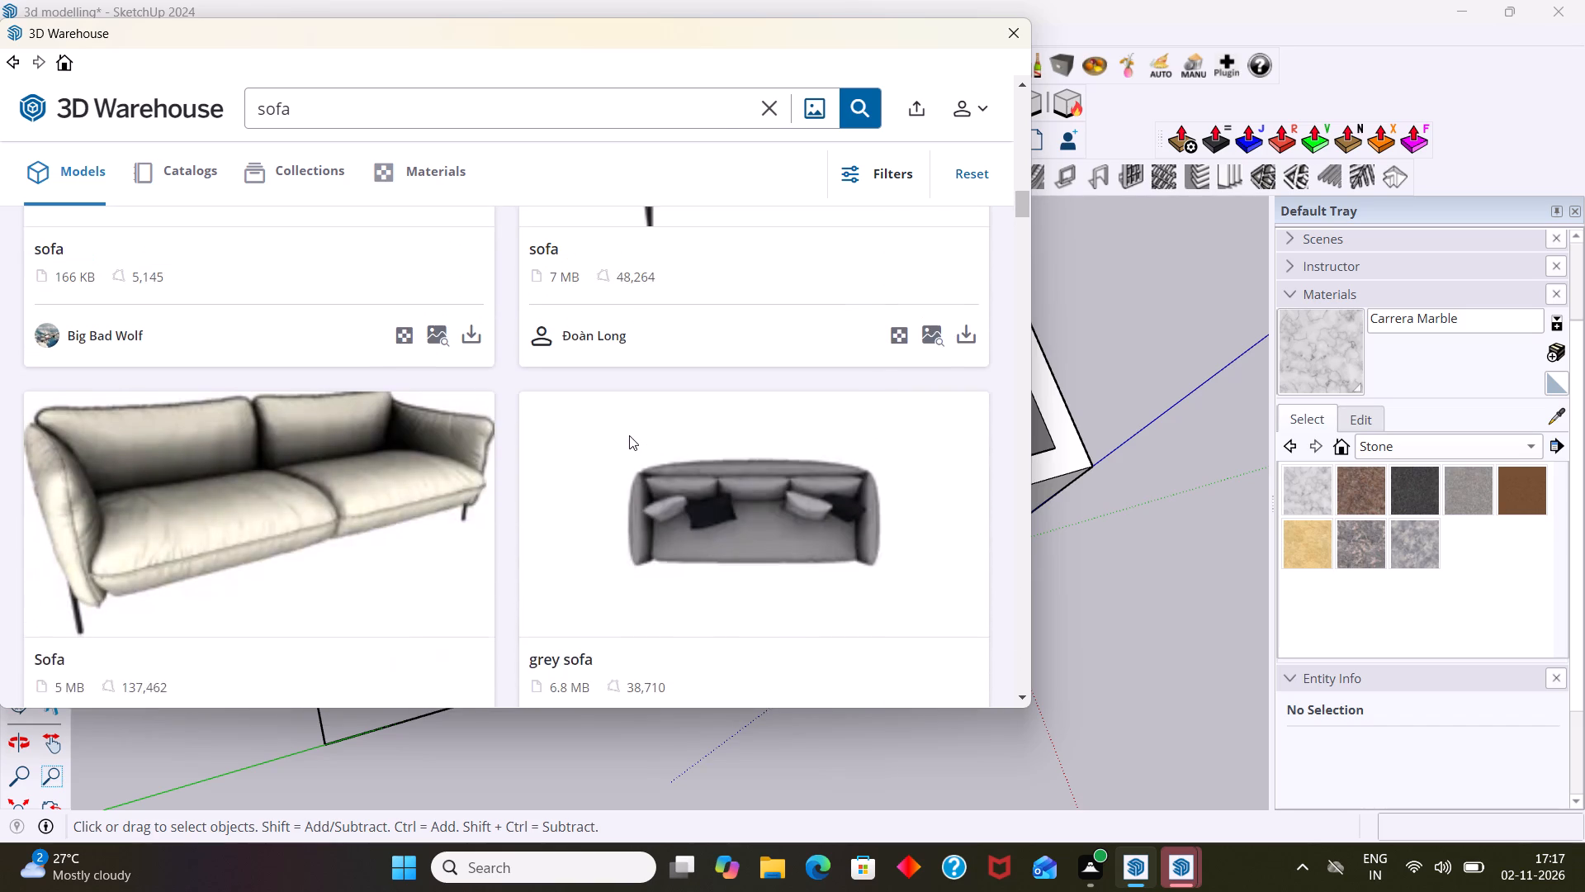
scroll(629, 435, up, 14)
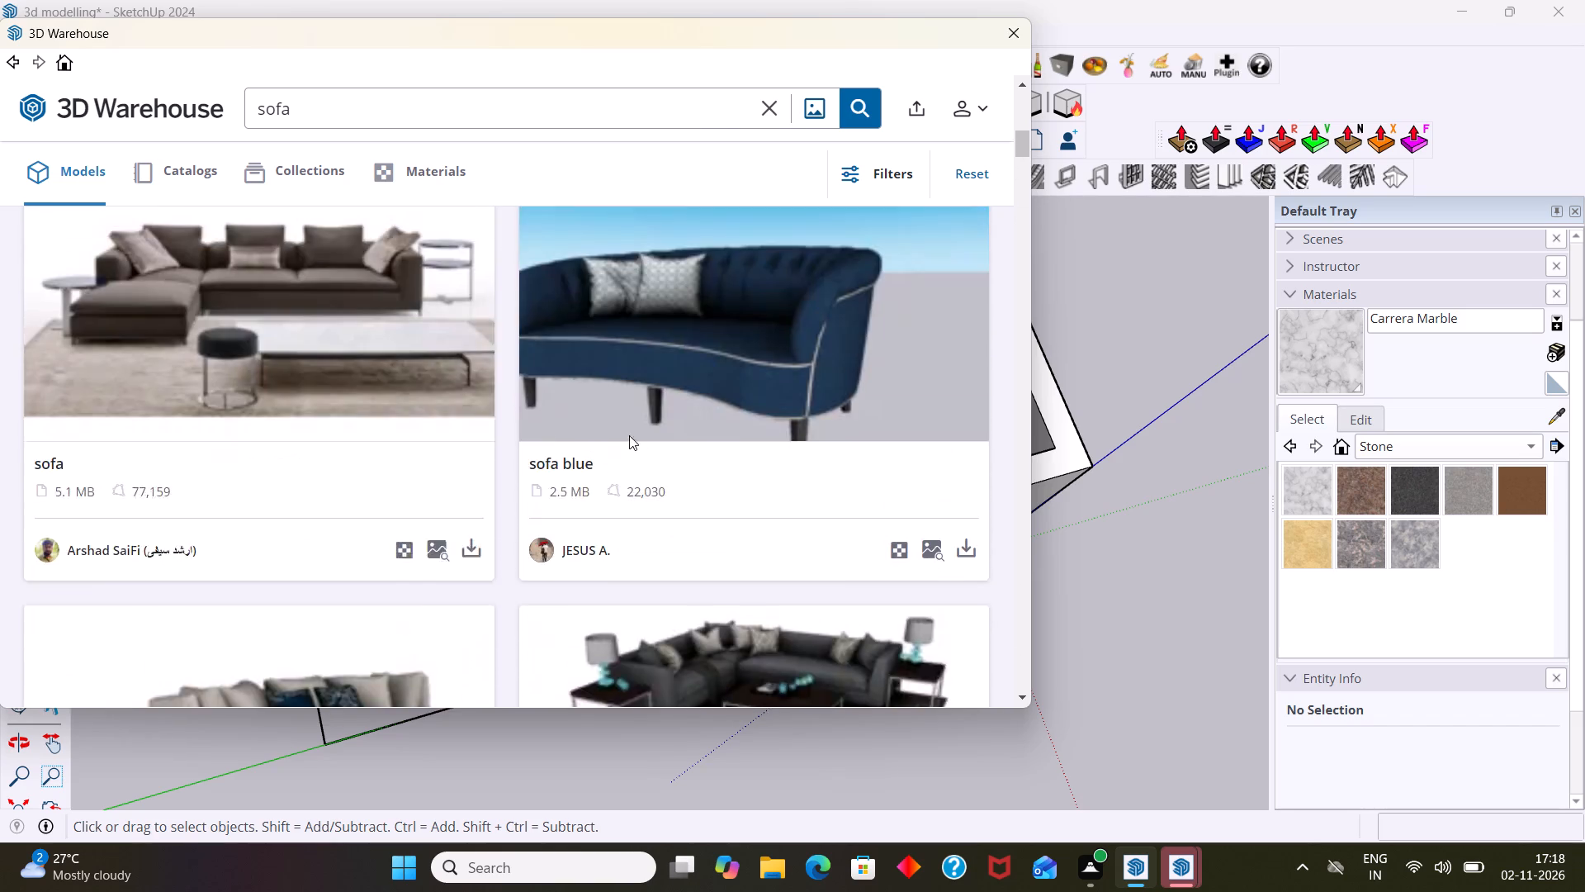
scroll(629, 435, up, 7)
scroll(629, 435, down, 3)
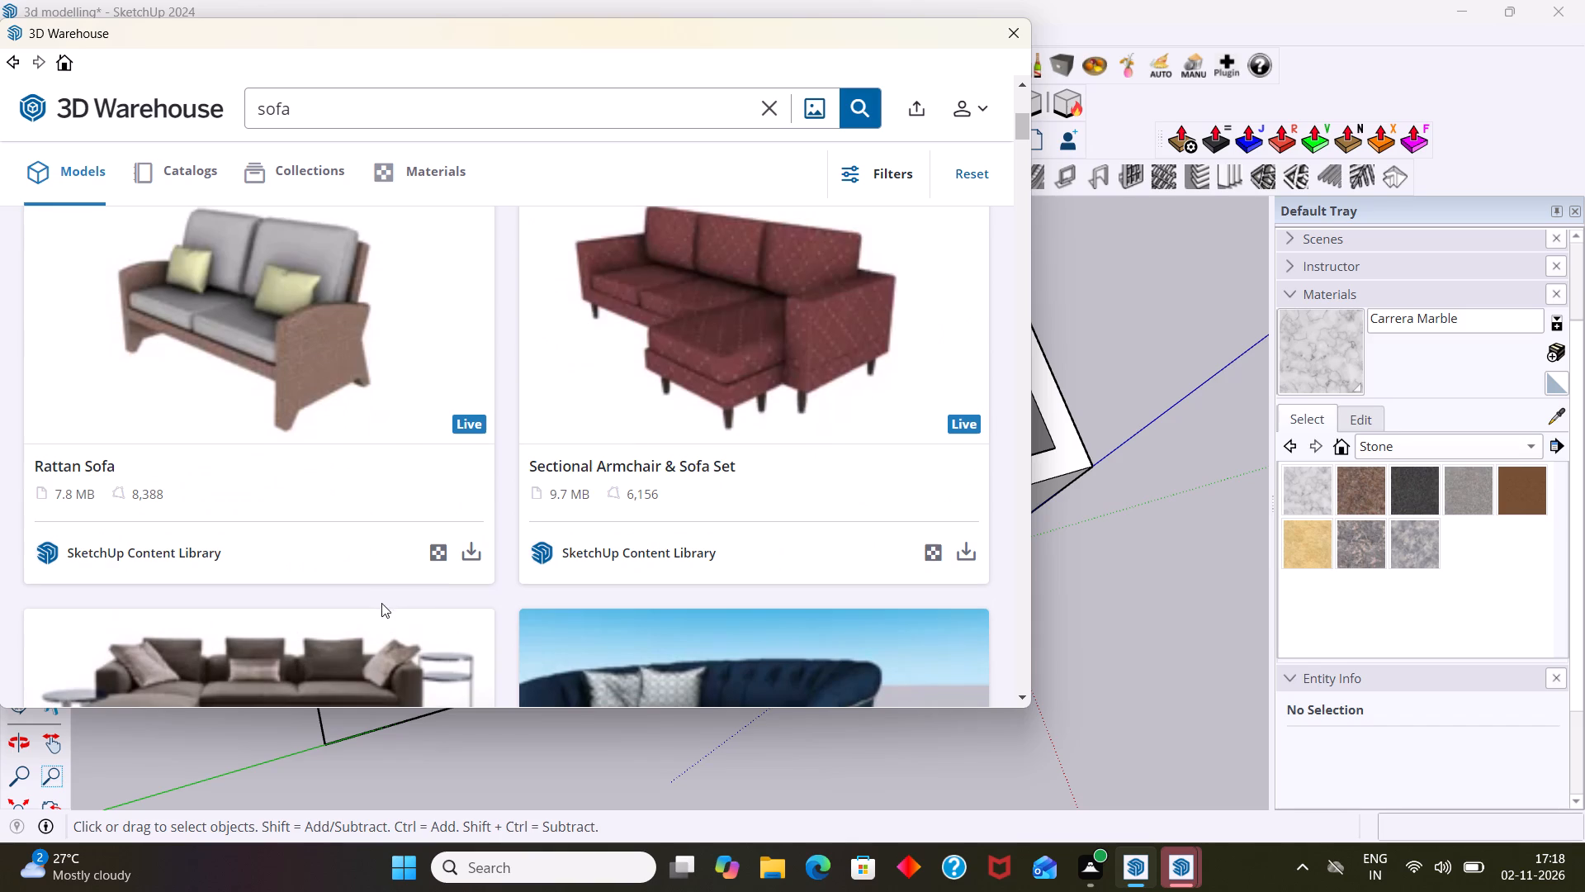
Download the Rattan Sofa directly into the model and place it on the open ground beyond the living area's end wall.
click(471, 554)
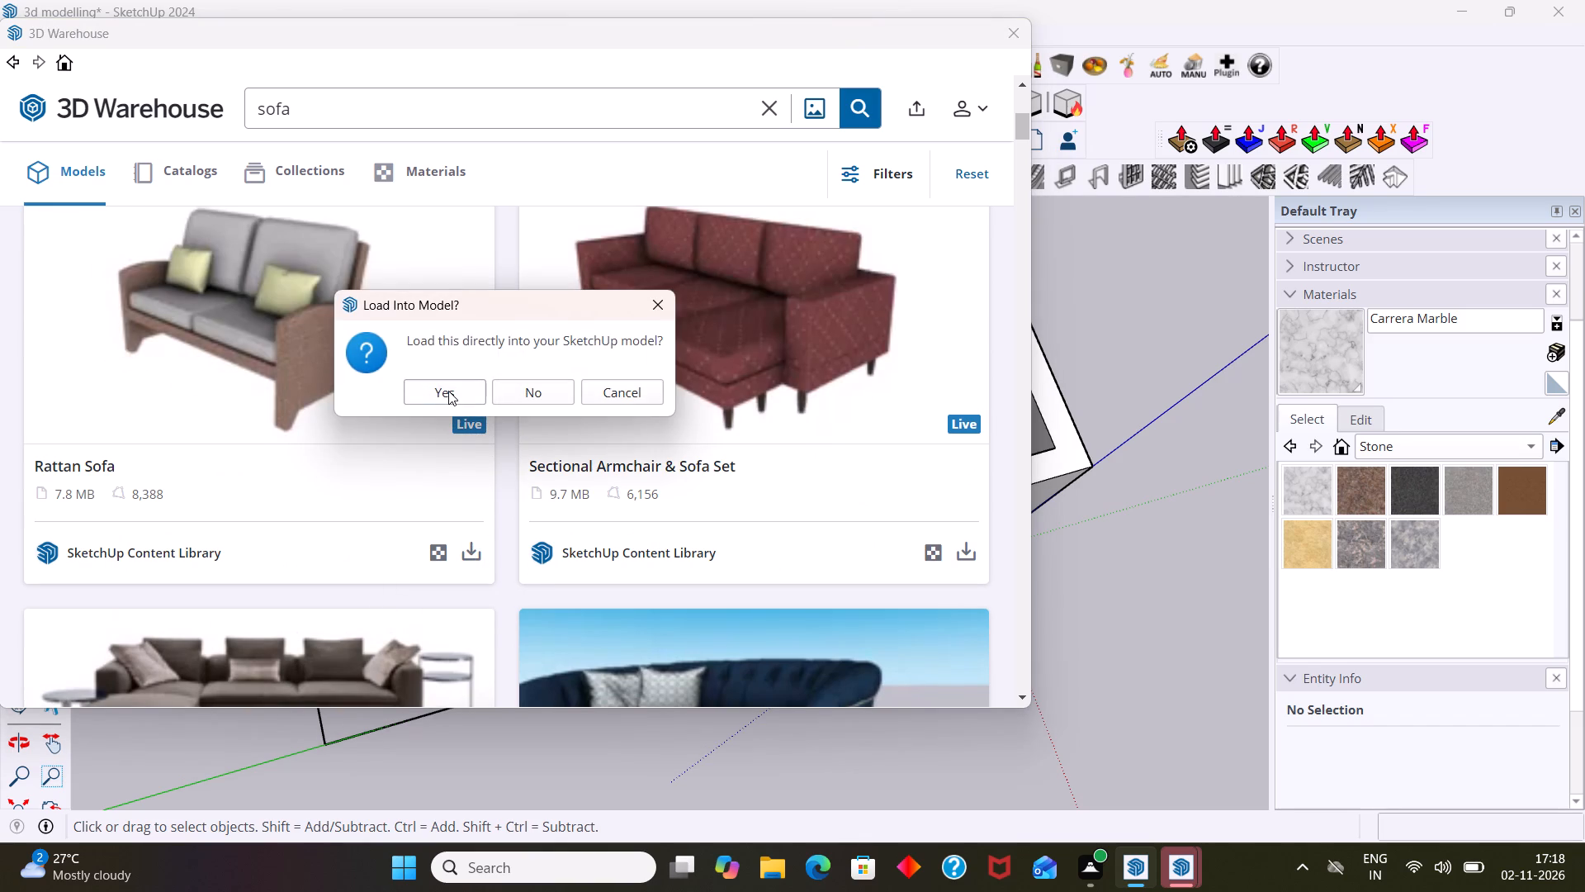
click(448, 391)
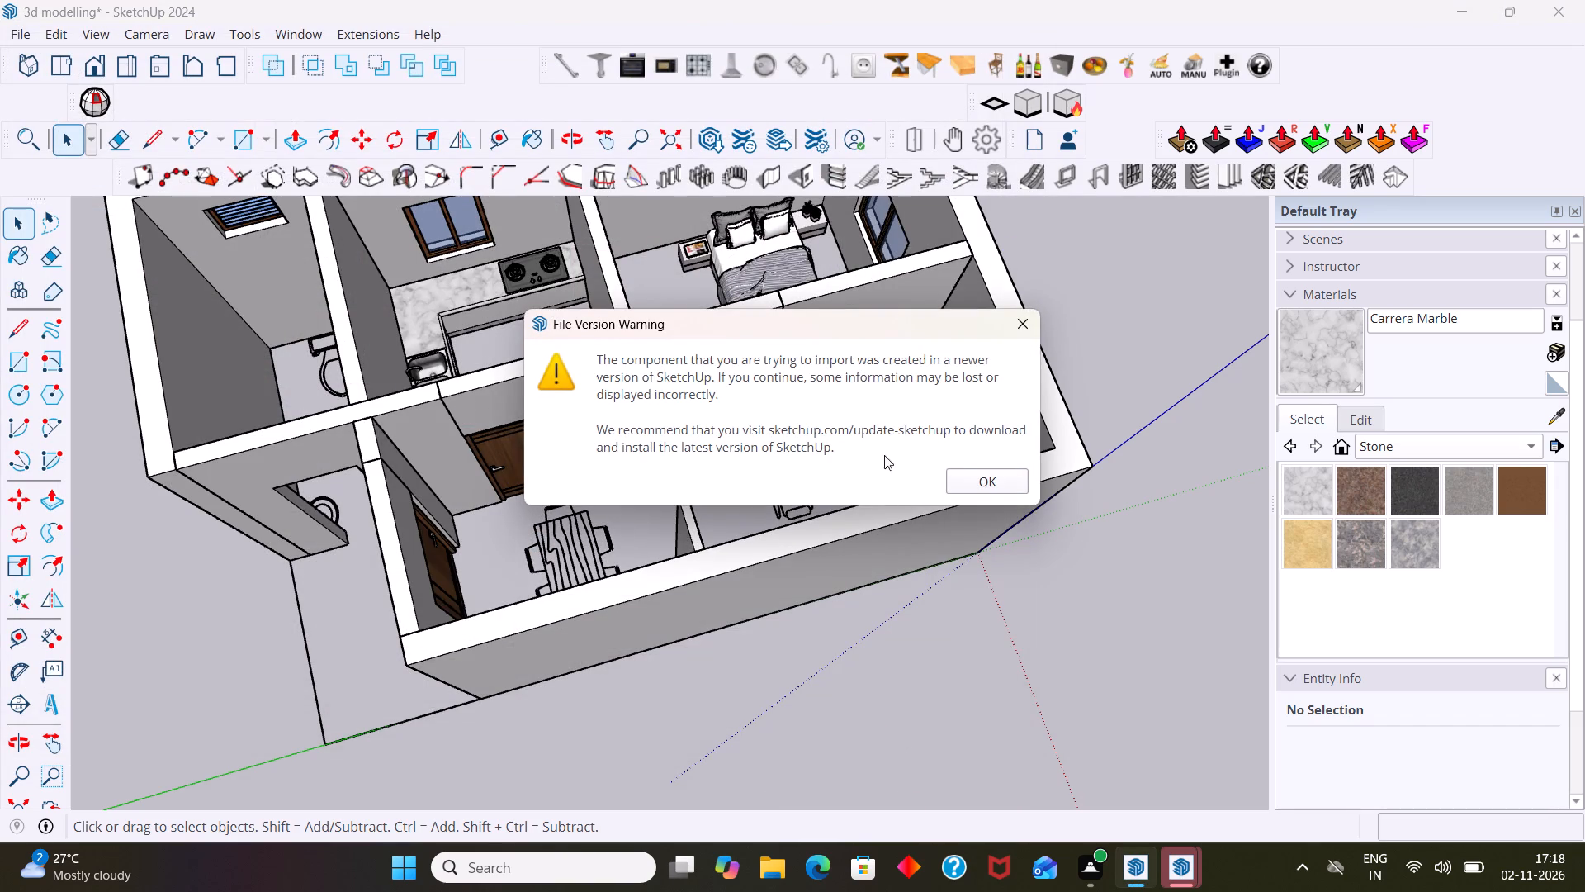
click(962, 477)
scroll(867, 481, down, 2)
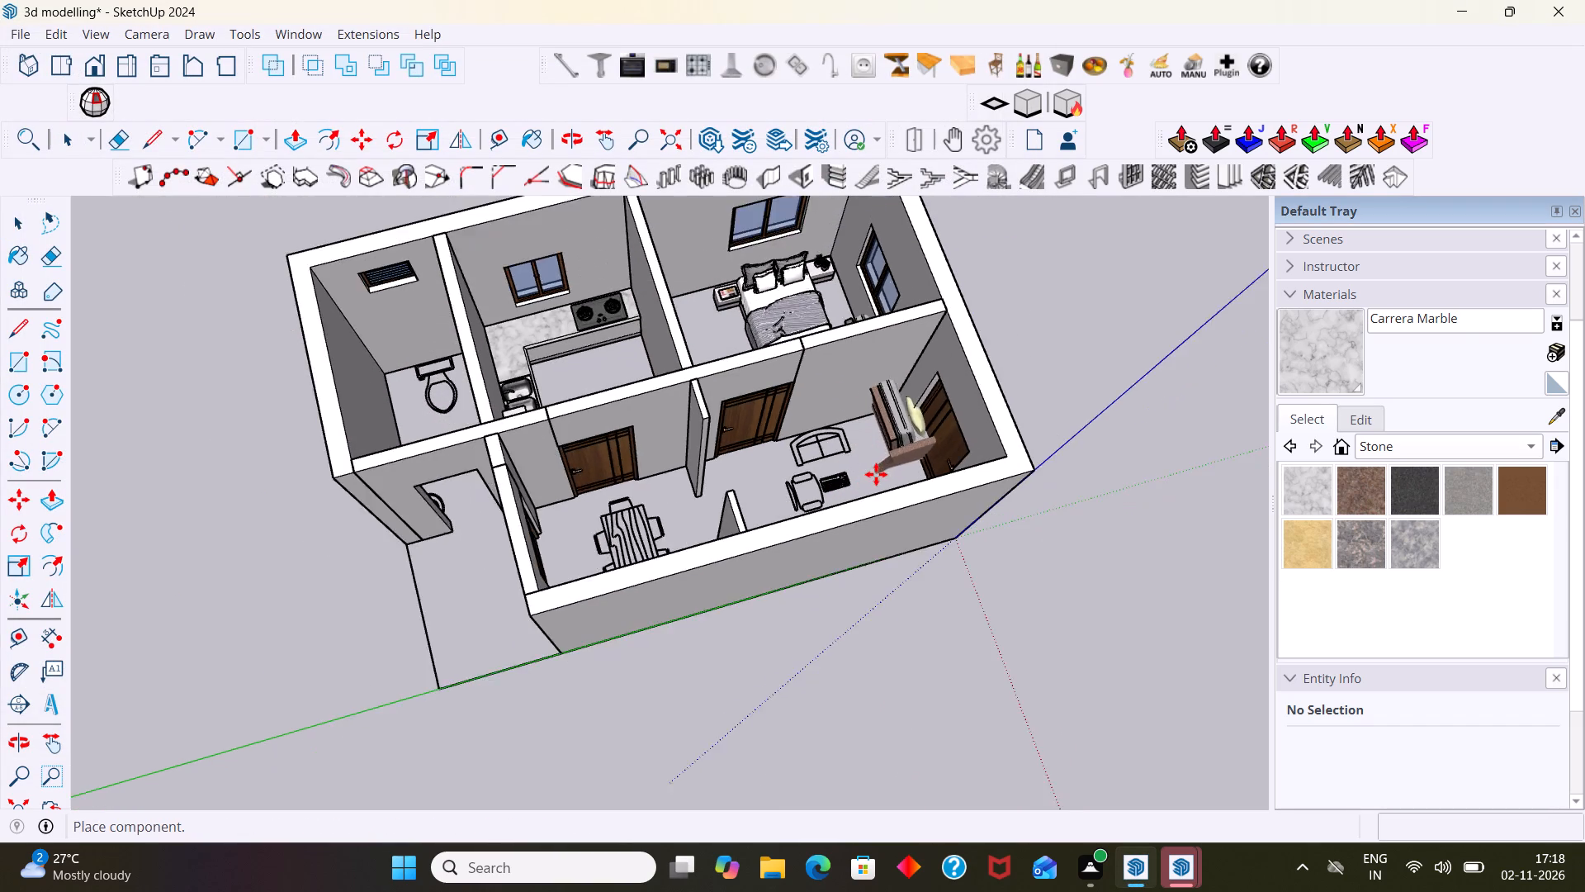
scroll(876, 474, down, 9)
scroll(1093, 530, up, 11)
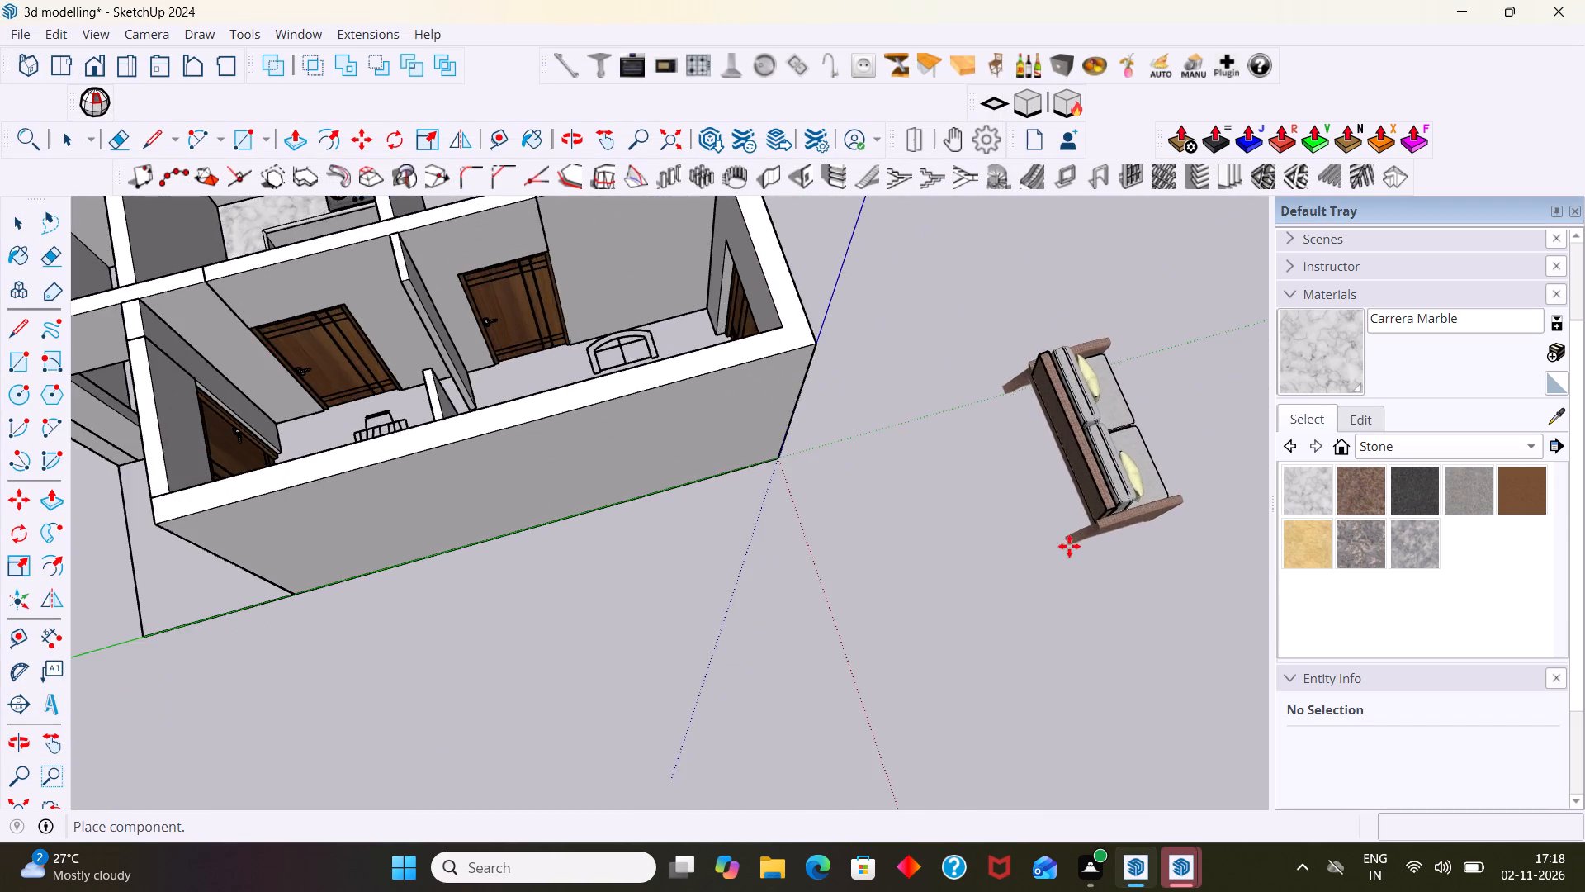
middle_drag(1069, 546, 1090, 446)
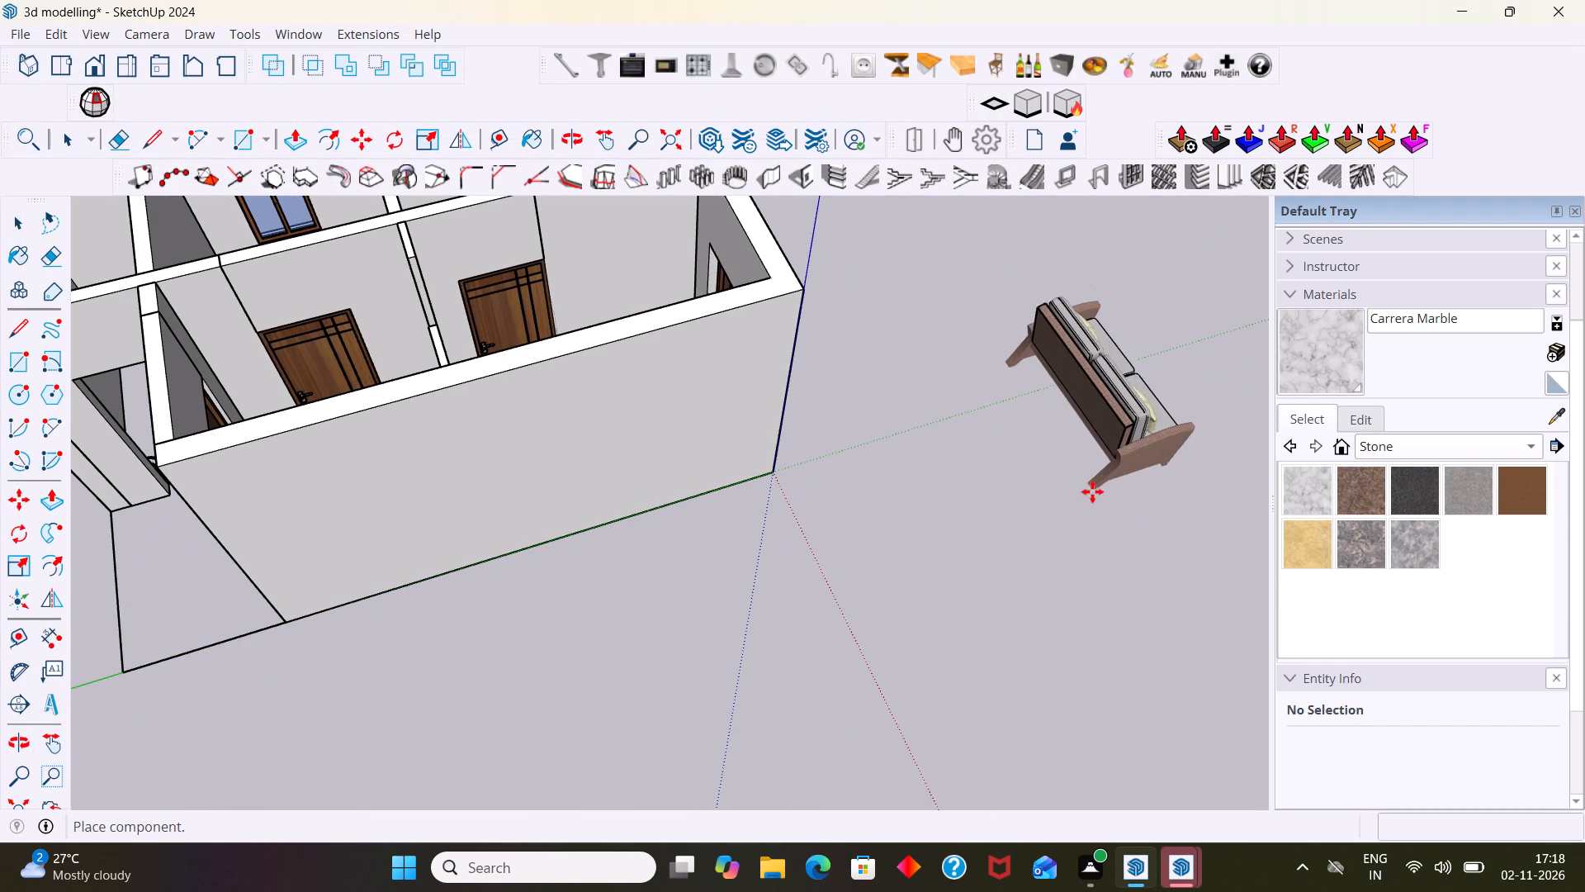
click(1066, 479)
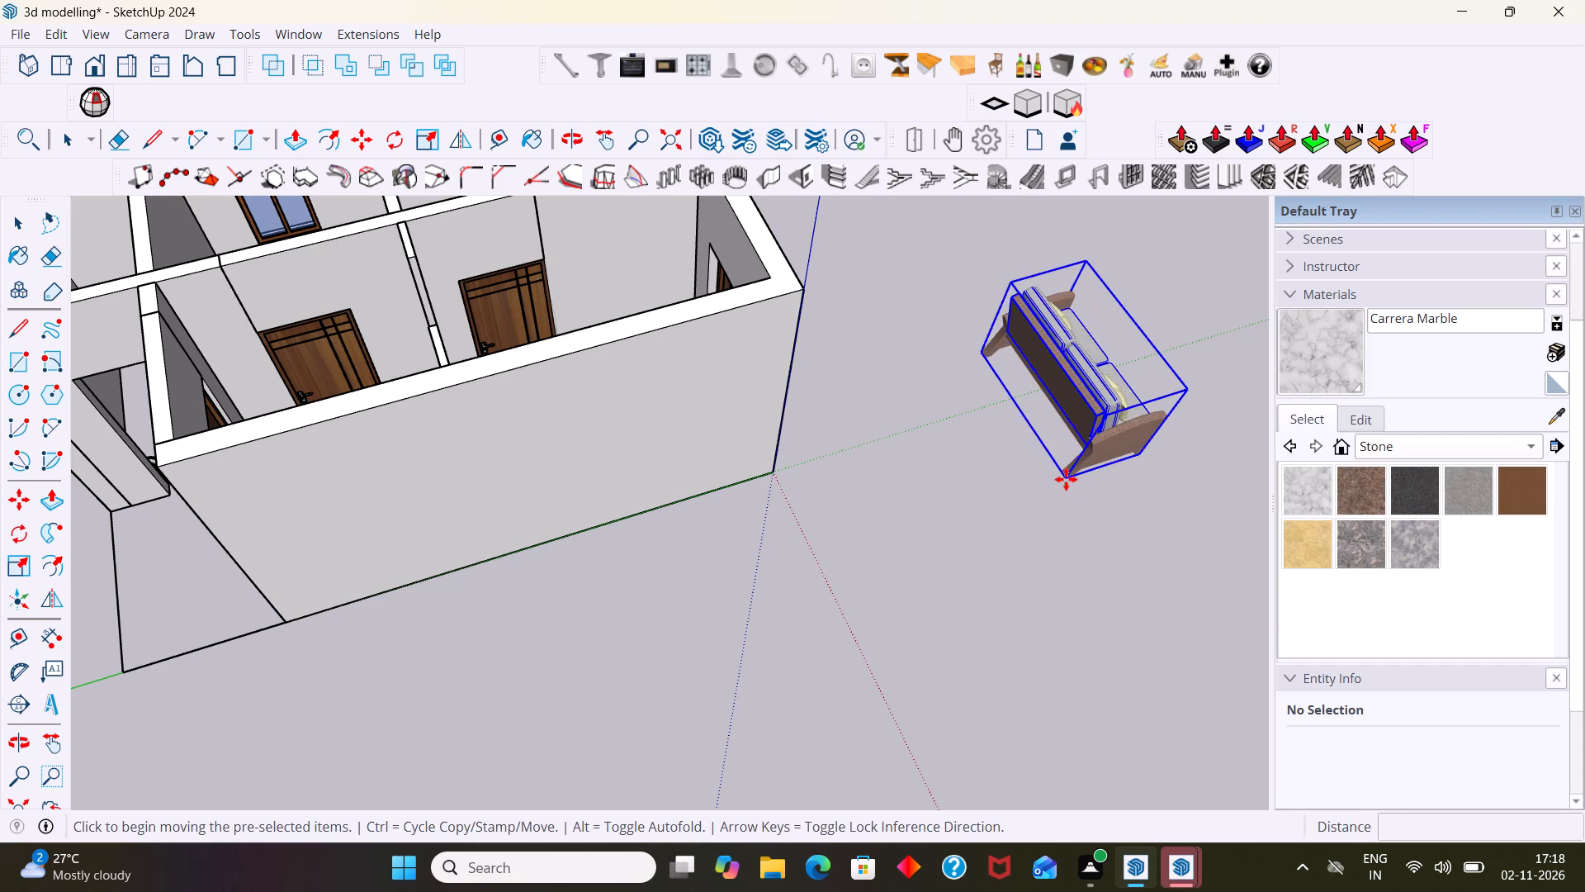
key(space)
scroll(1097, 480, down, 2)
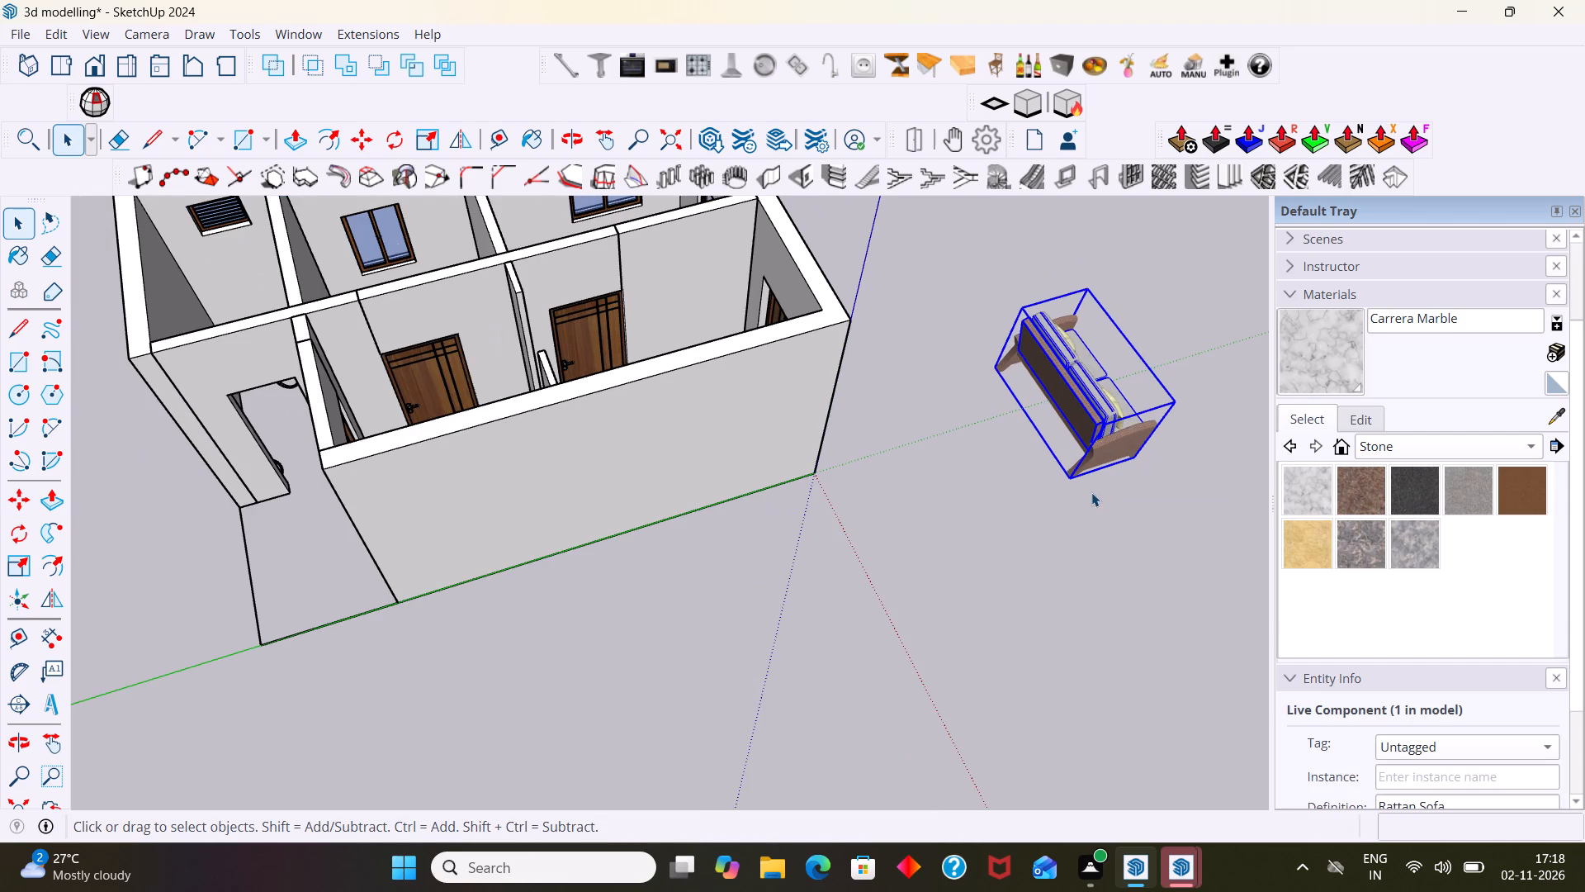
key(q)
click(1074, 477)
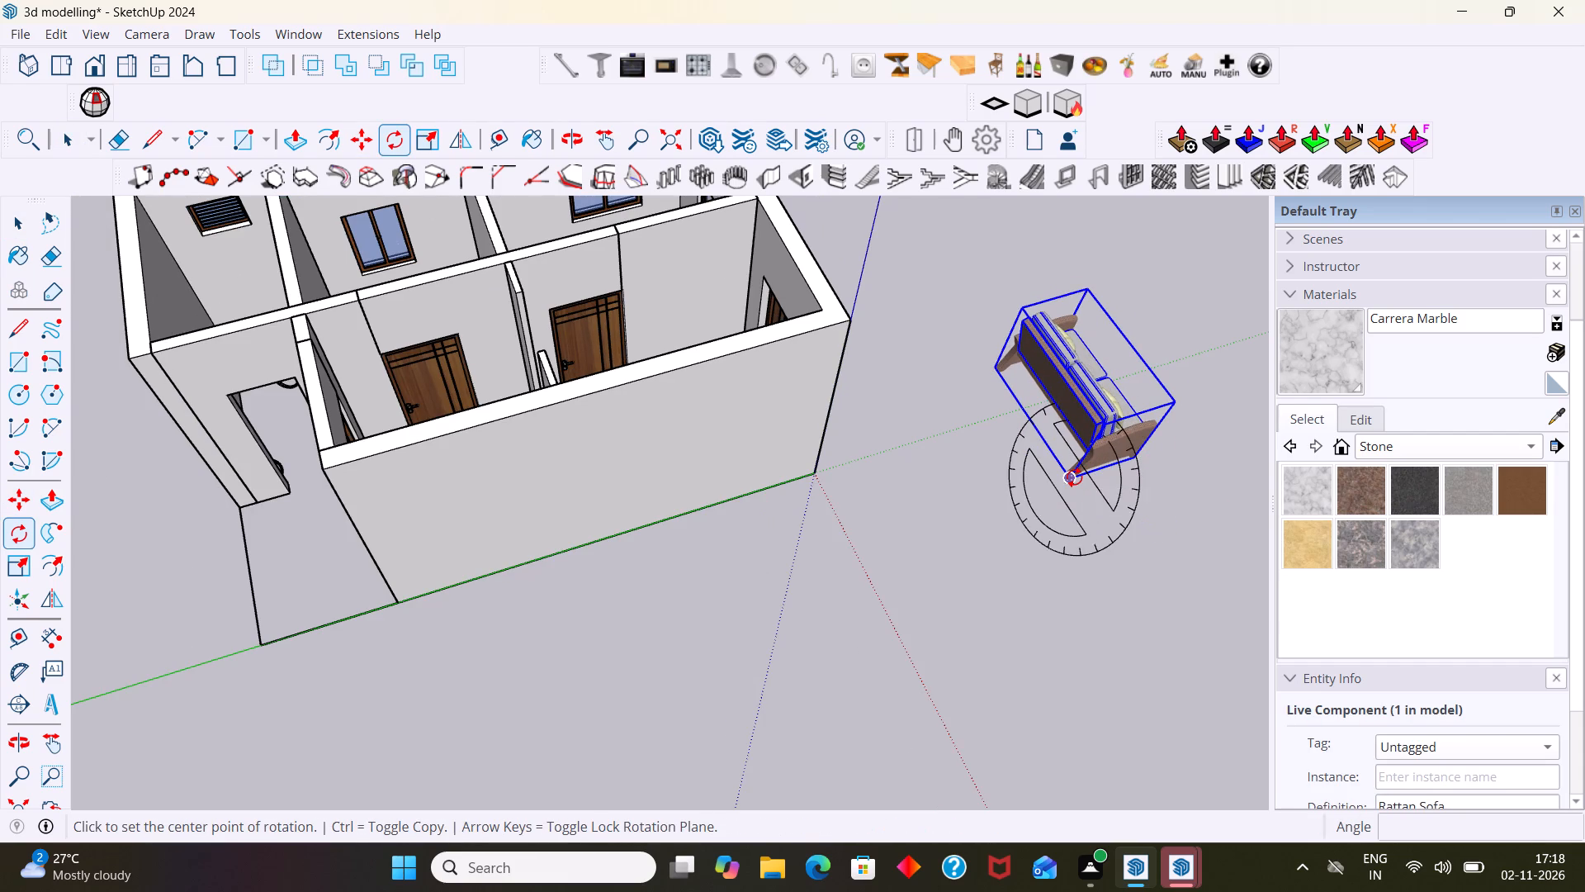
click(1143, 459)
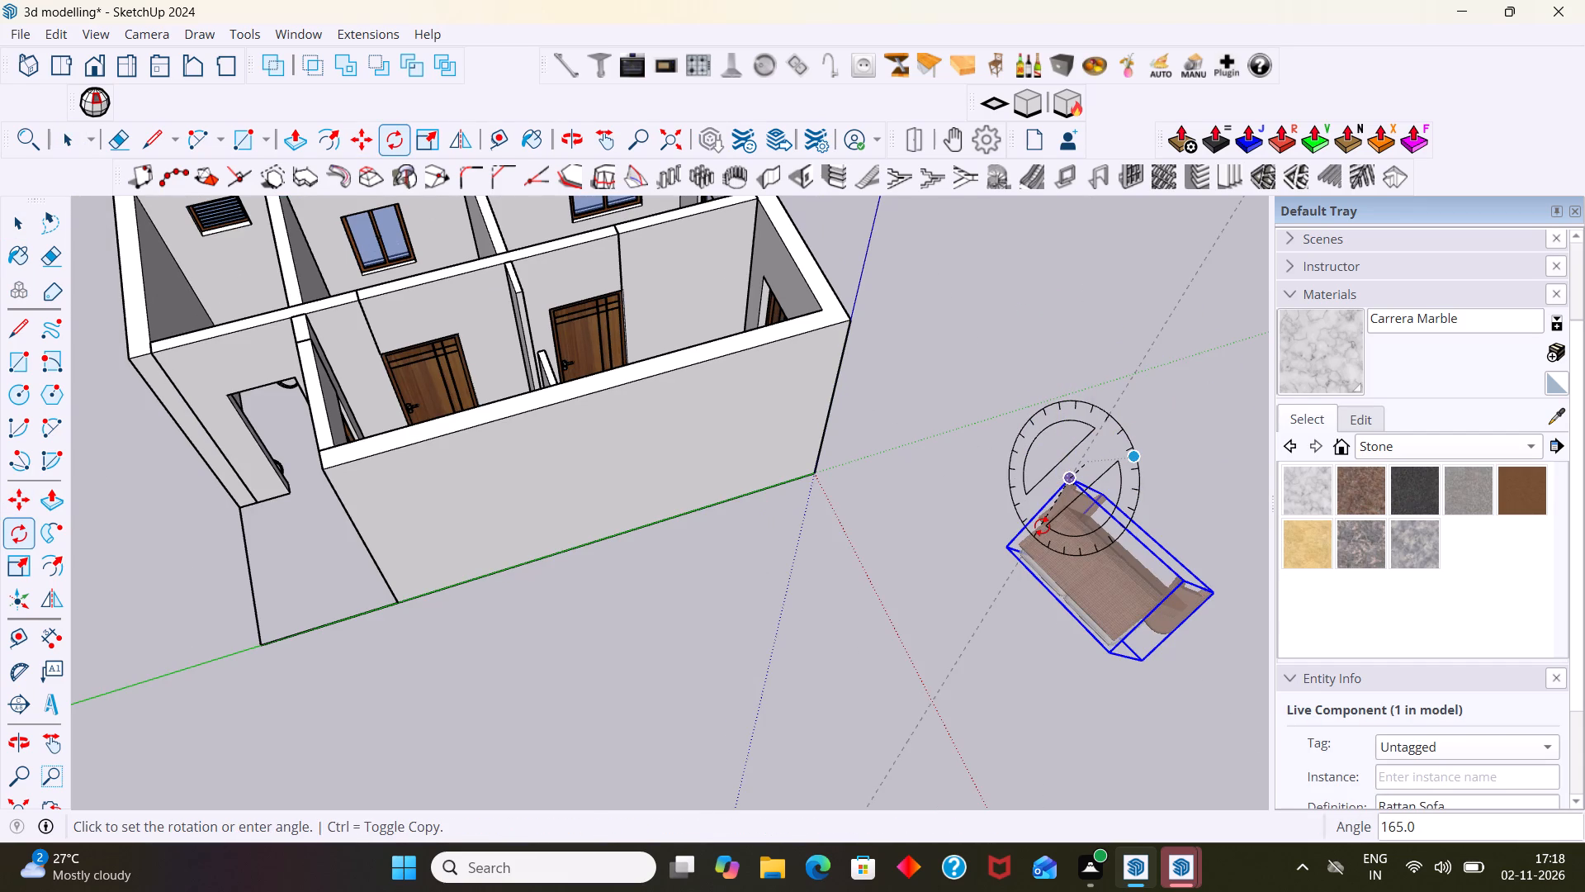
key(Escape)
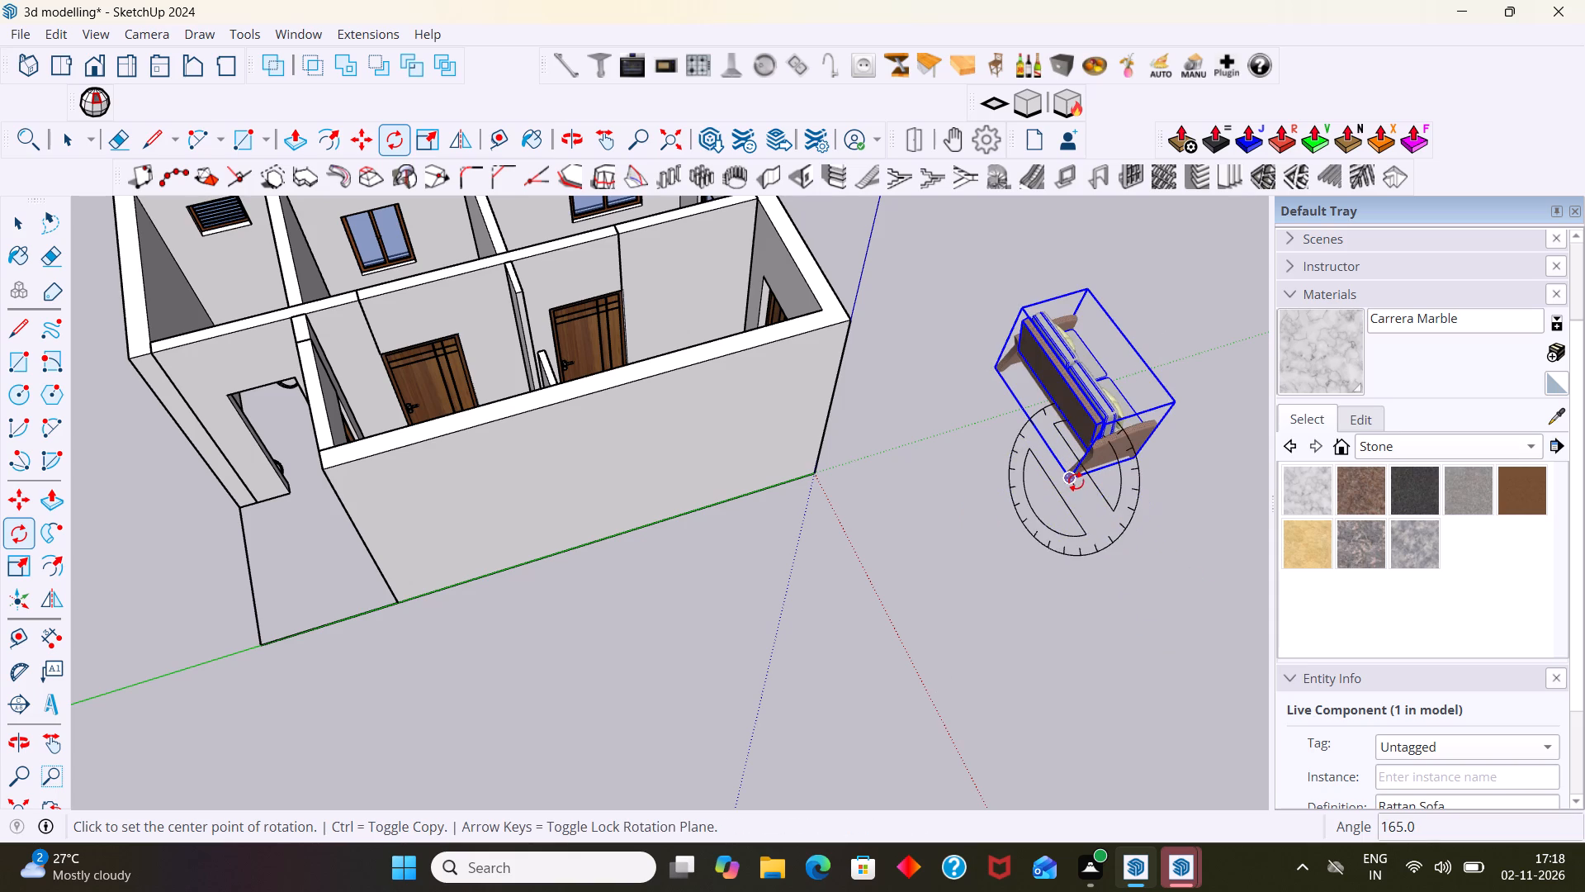
Rotate the rattan sofa 180° about the vertical axis.
key(Up)
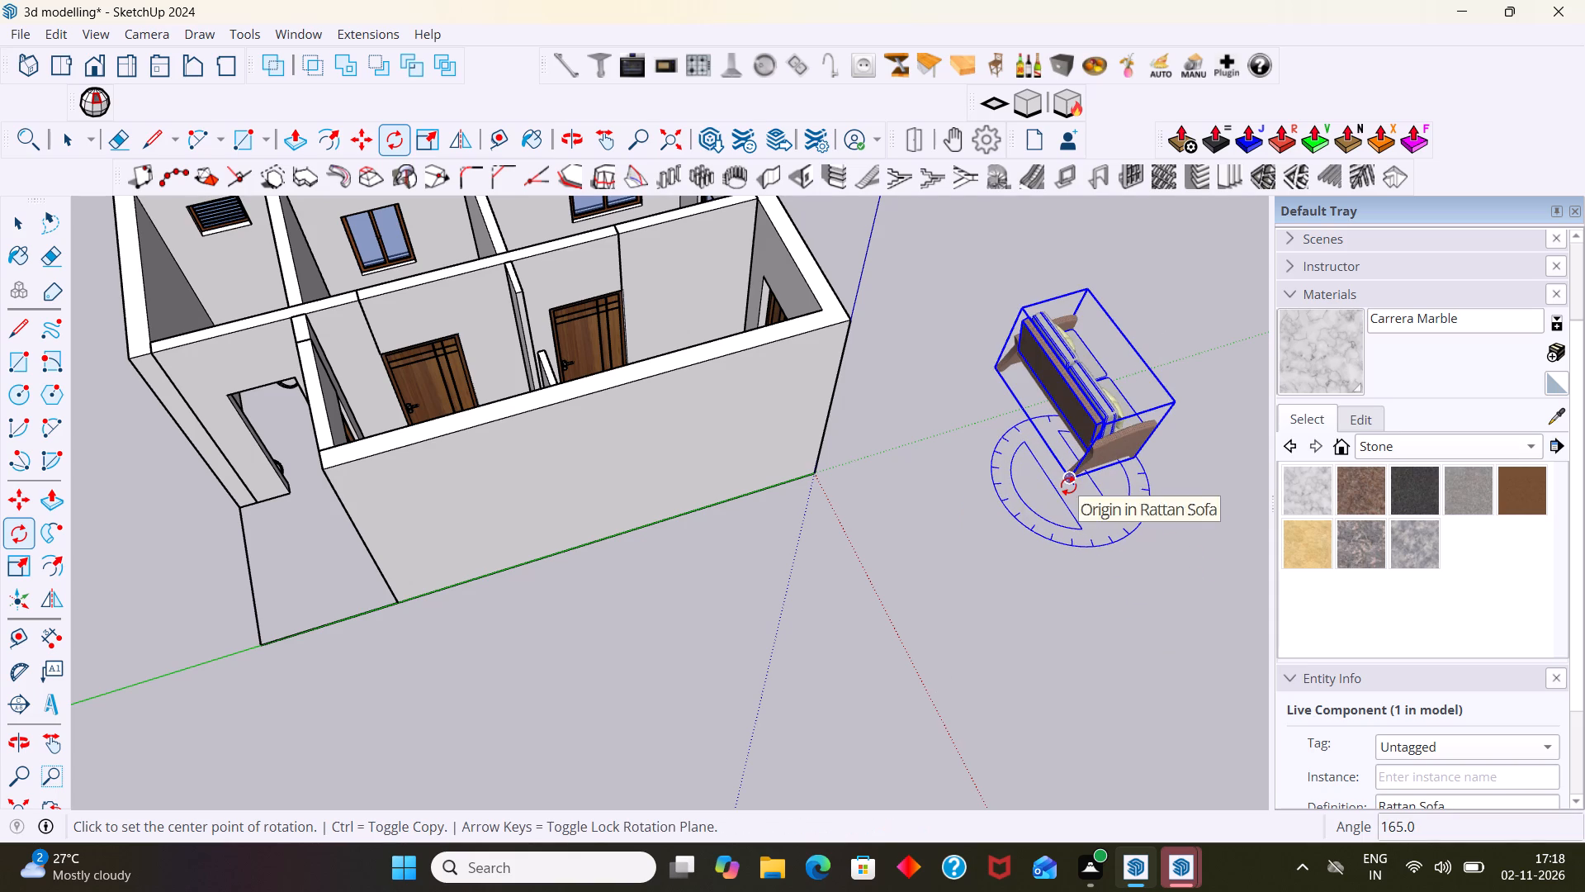
click(1068, 486)
click(1140, 460)
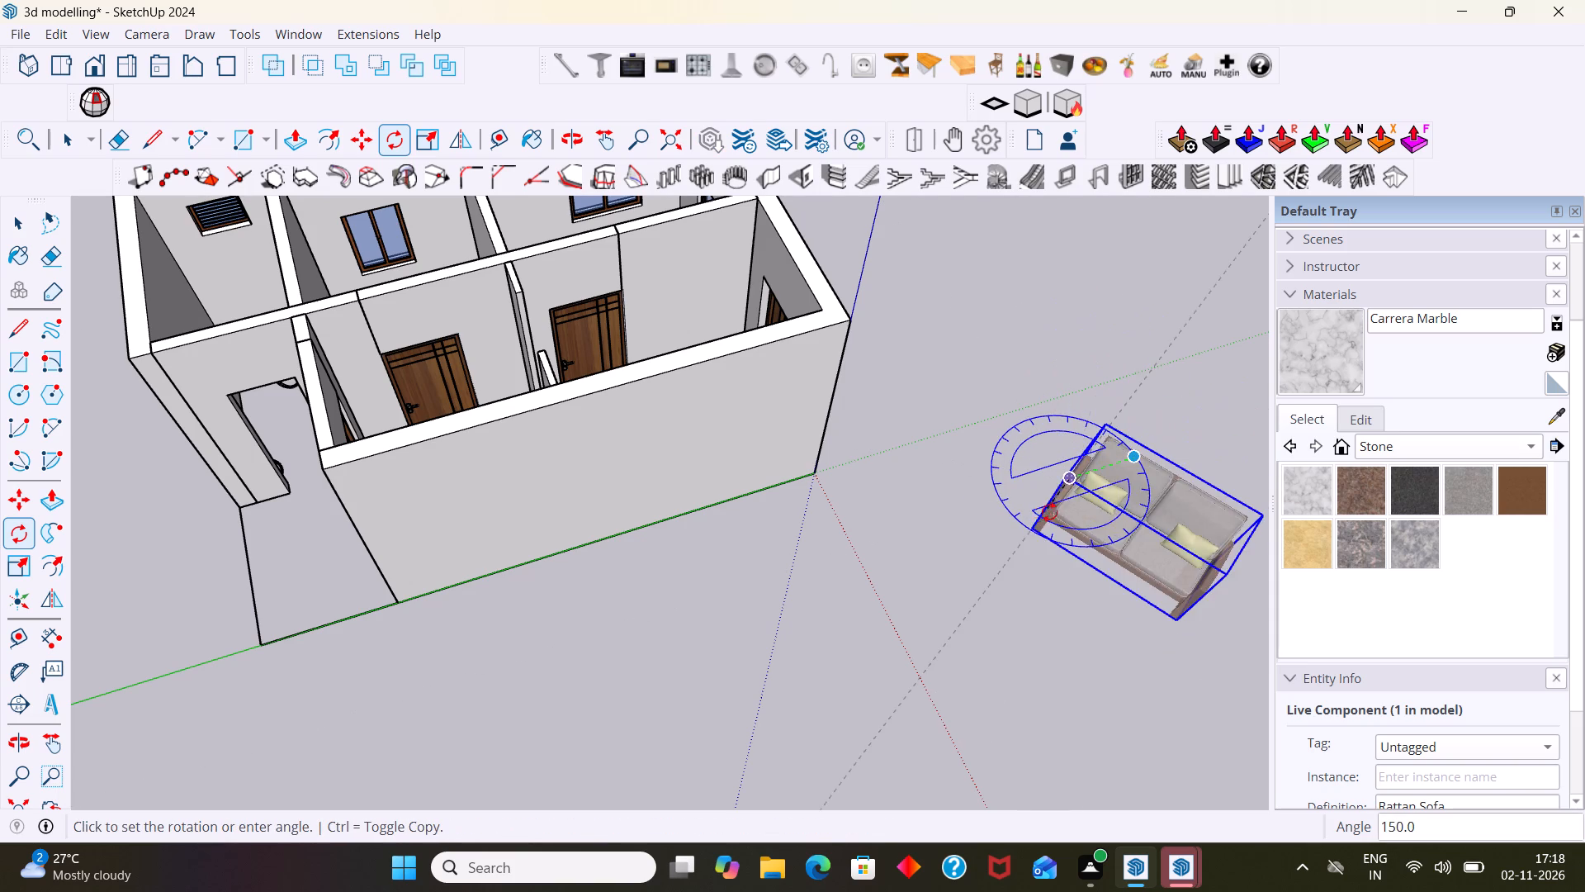
scroll(1067, 512, down, 1)
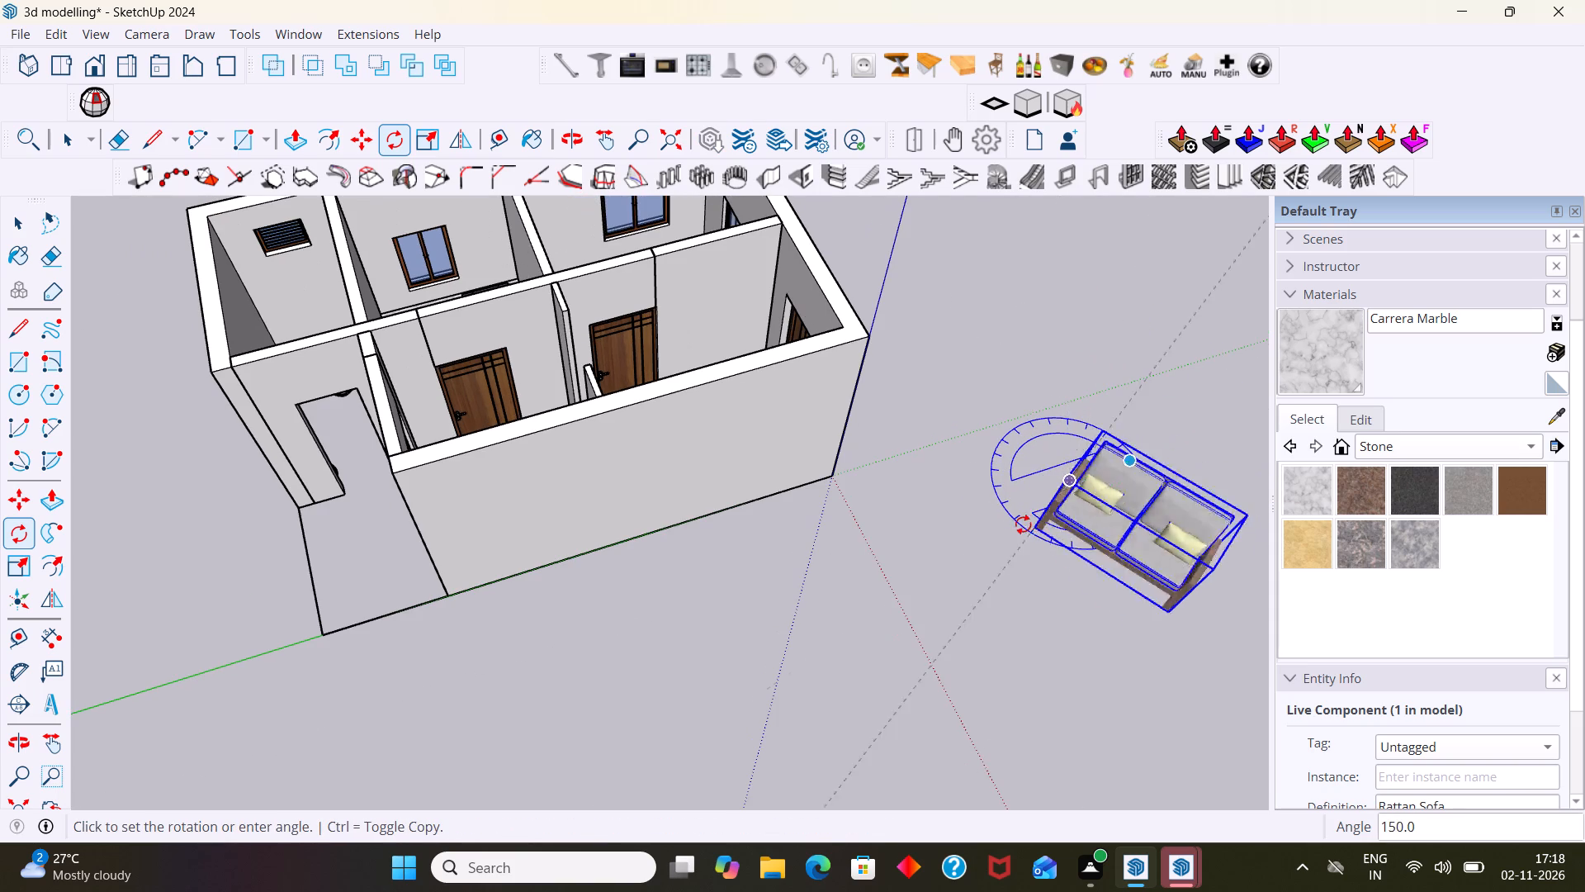
click(1005, 503)
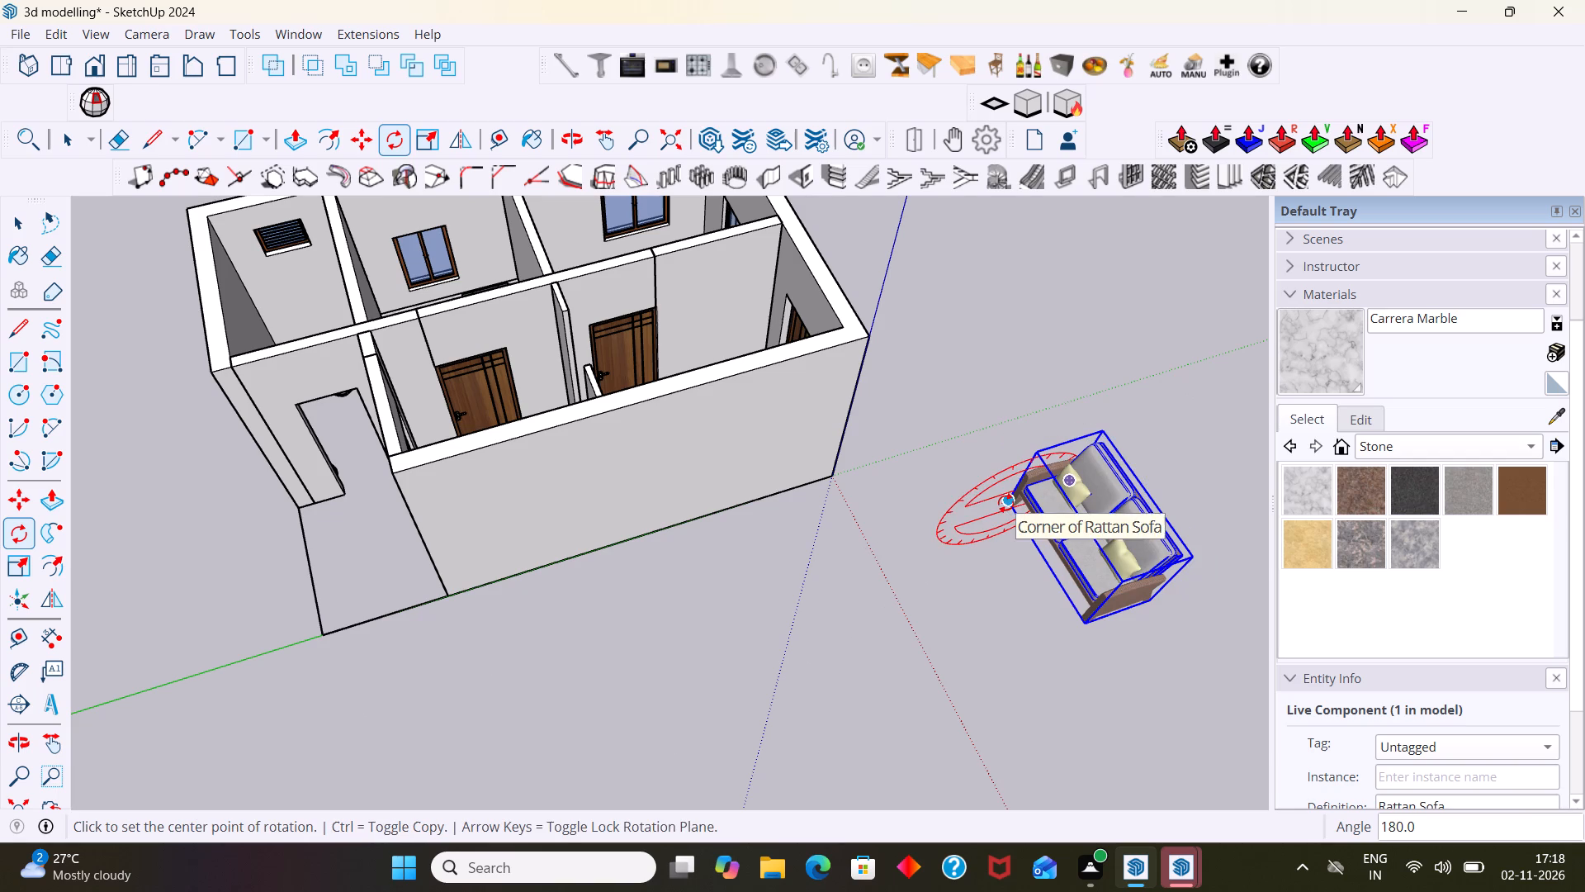
key(space)
click(1076, 395)
Move the rattan sofa about 12' 11" closer to the house, just outside the living area's end wall.
scroll(1075, 401, down, 5)
scroll(1087, 472, up, 4)
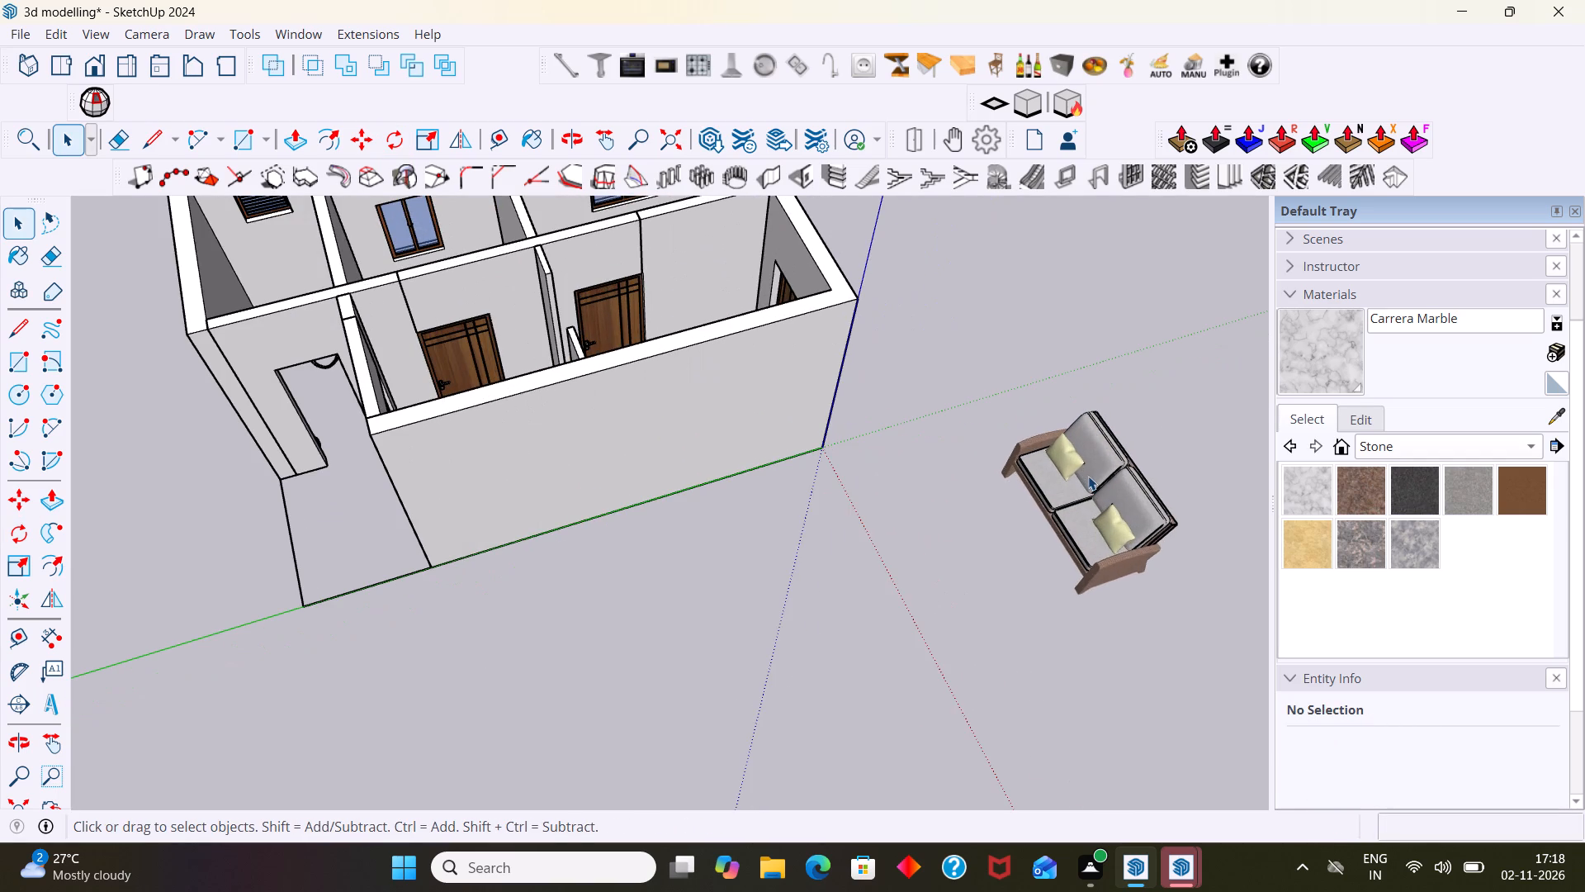
click(1088, 476)
key(m)
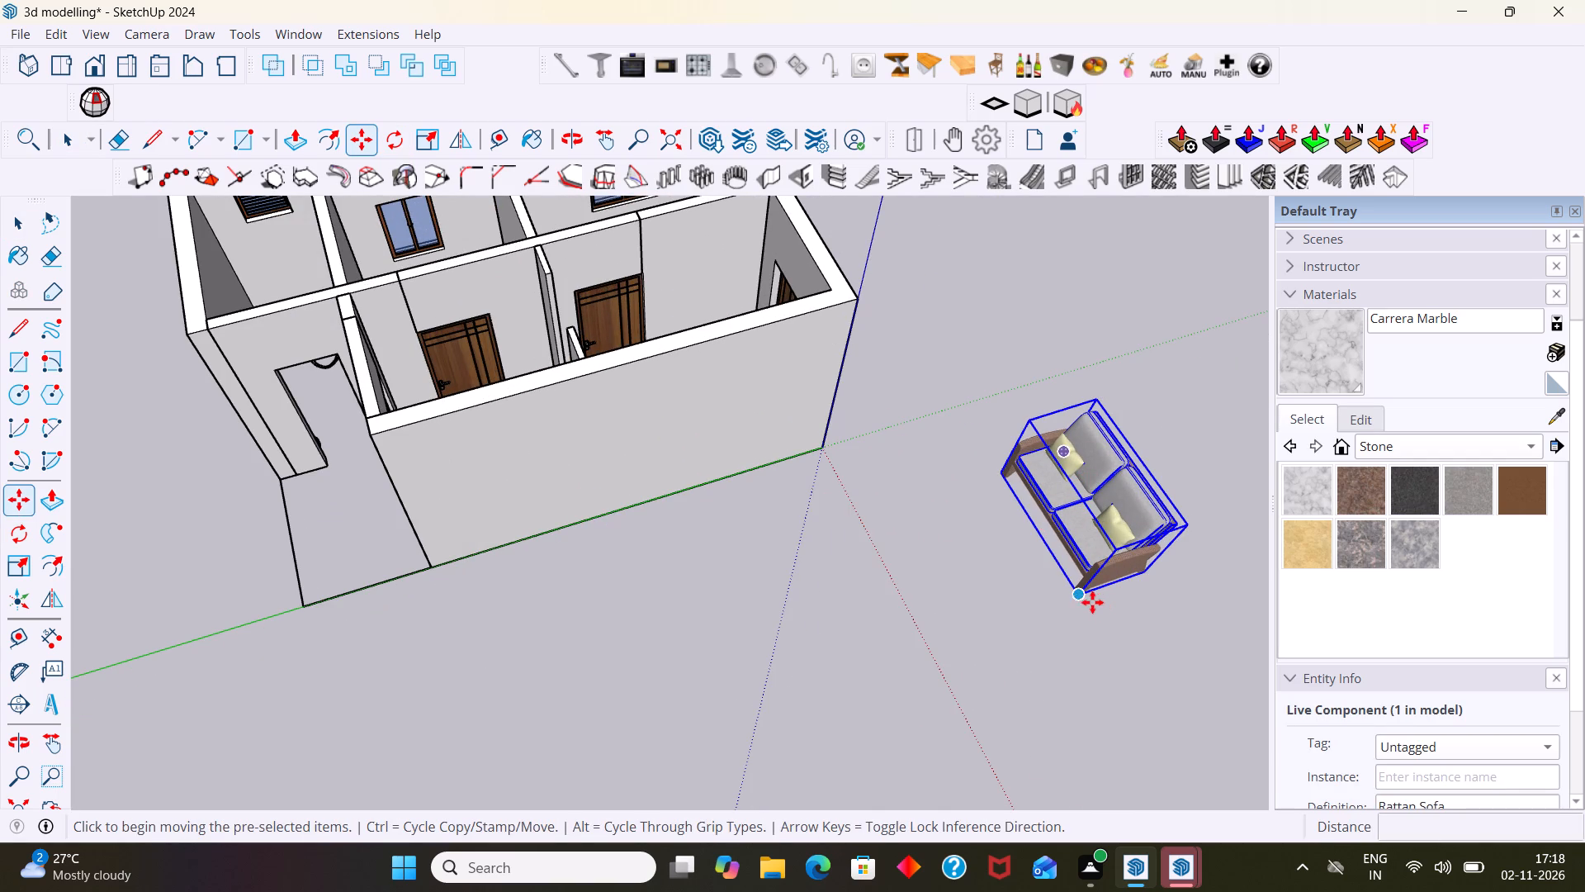
click(1081, 595)
scroll(797, 477, down, 3)
middle_drag(790, 462, 832, 530)
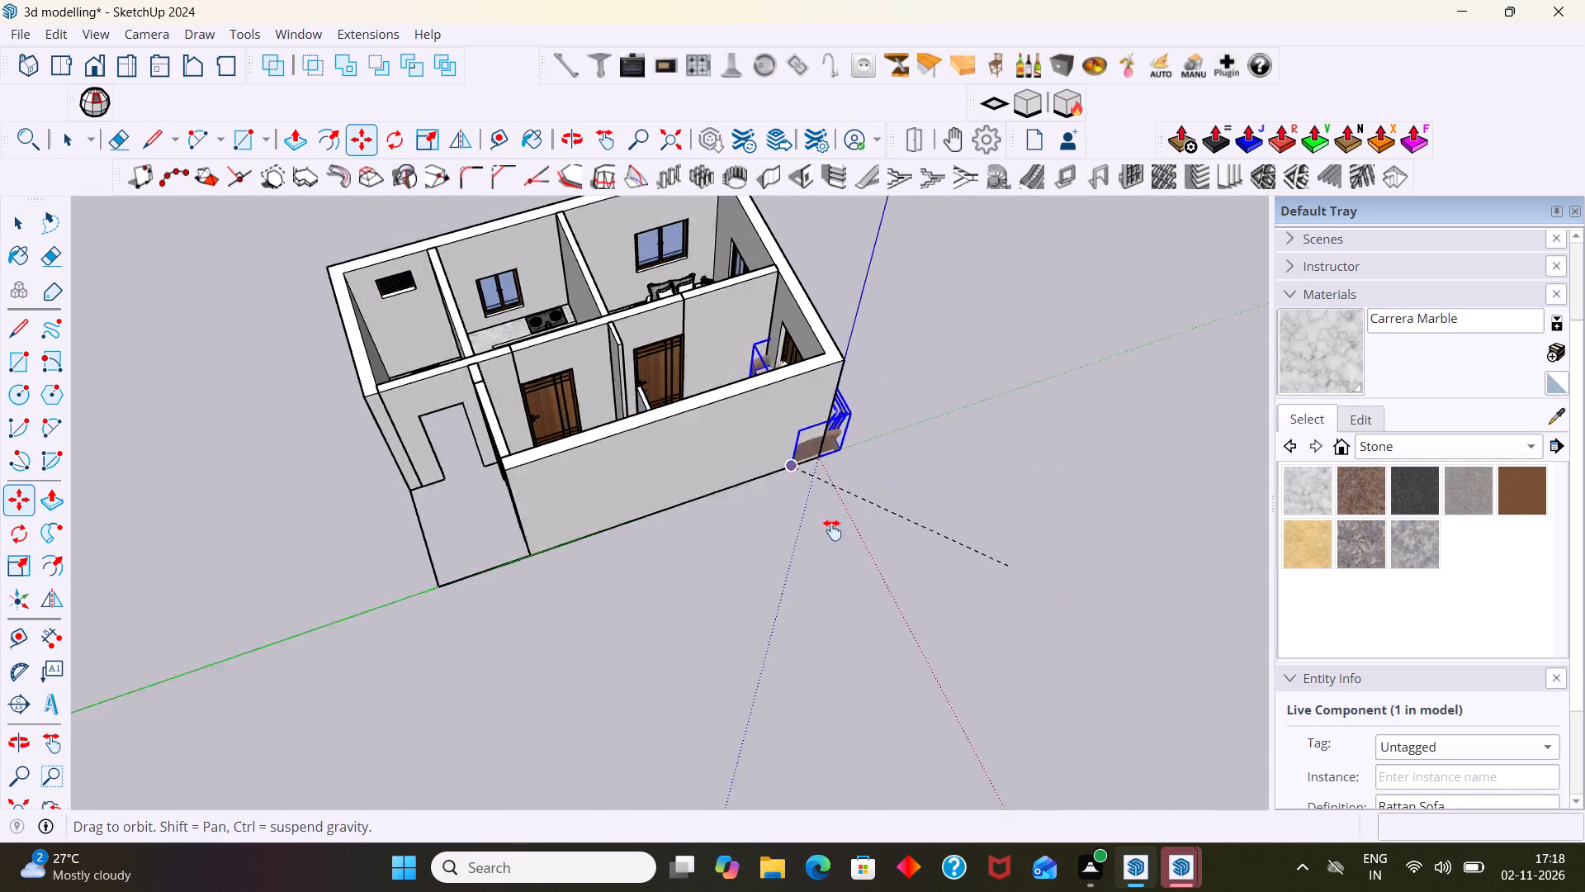
middle_drag(832, 530, 977, 708)
scroll(668, 662, up, 3)
middle_drag(661, 655, 779, 802)
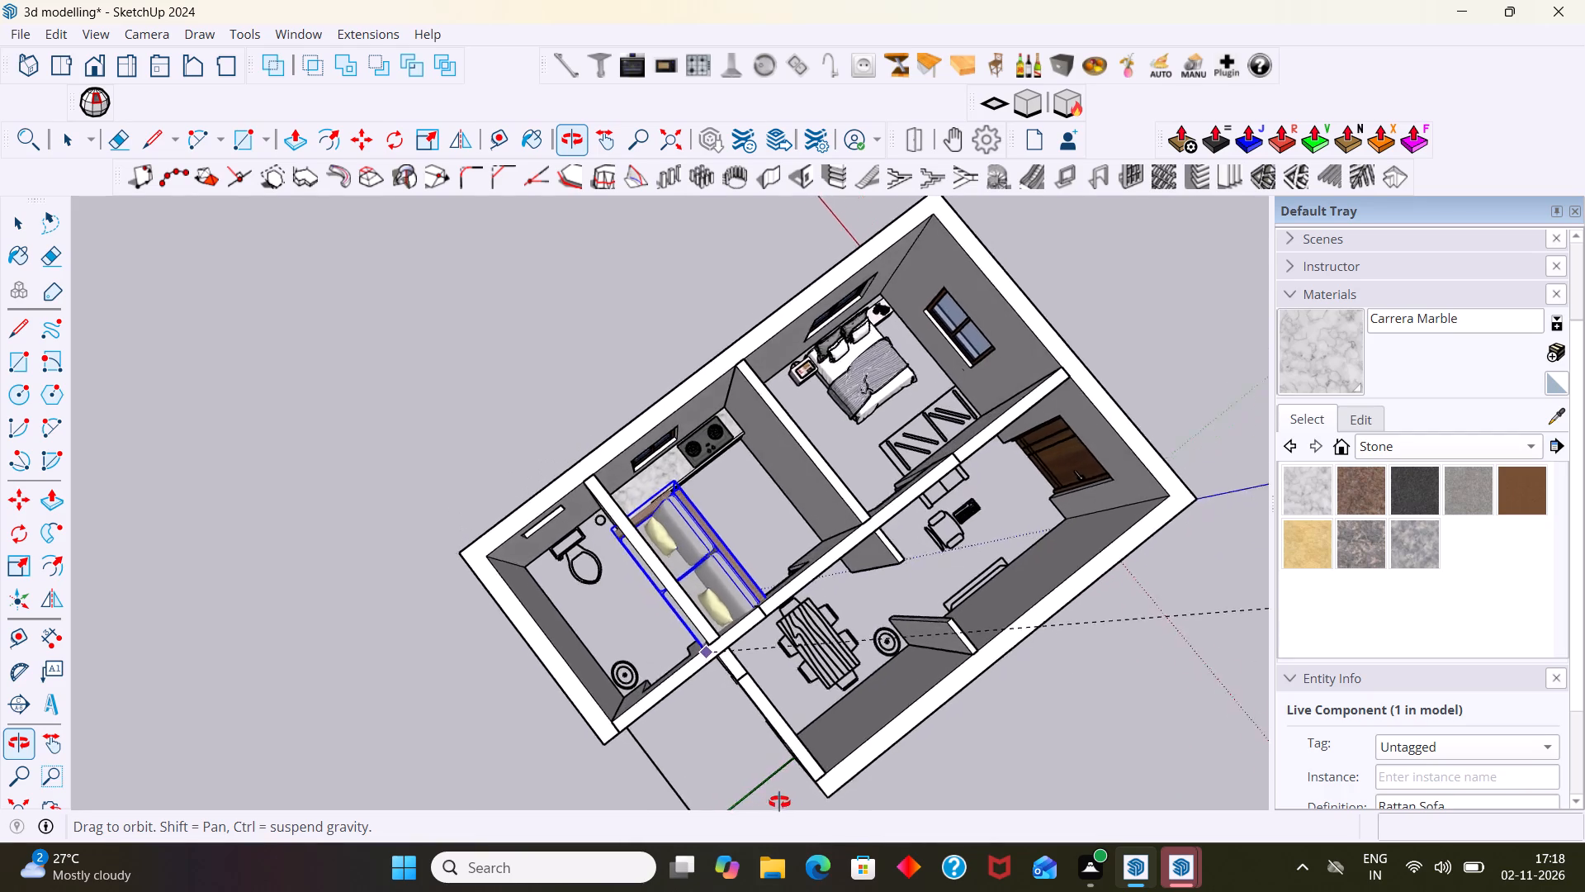
middle_drag(779, 802, 729, 642)
scroll(878, 595, down, 2)
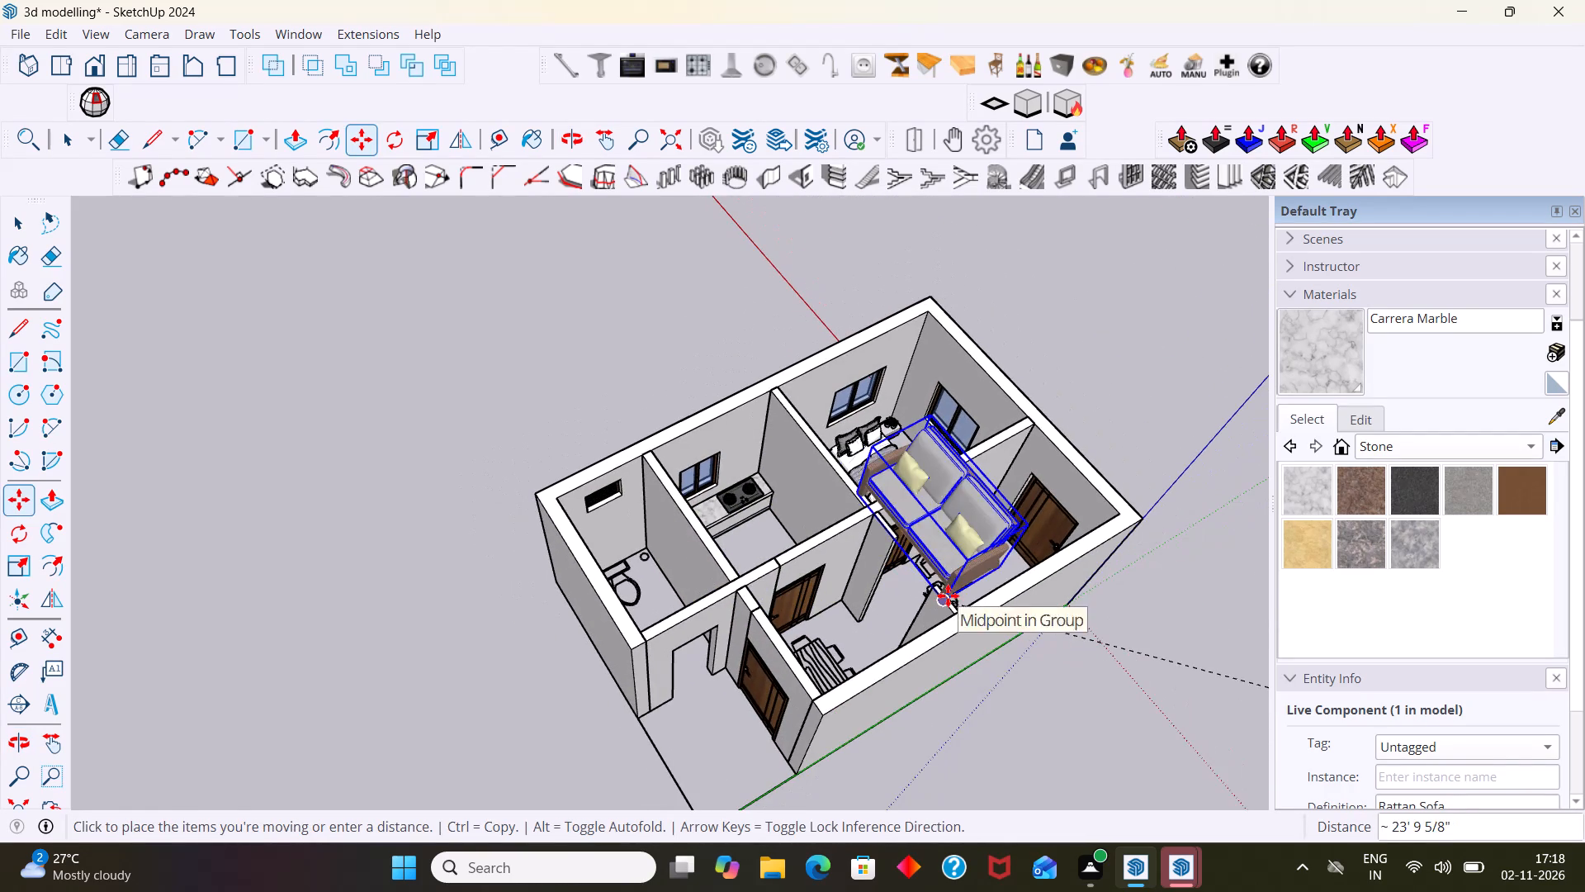
shift+middle_drag(954, 572, 467, 512)
scroll(599, 523, up, 2)
middle_drag(610, 517, 726, 728)
scroll(709, 706, up, 1)
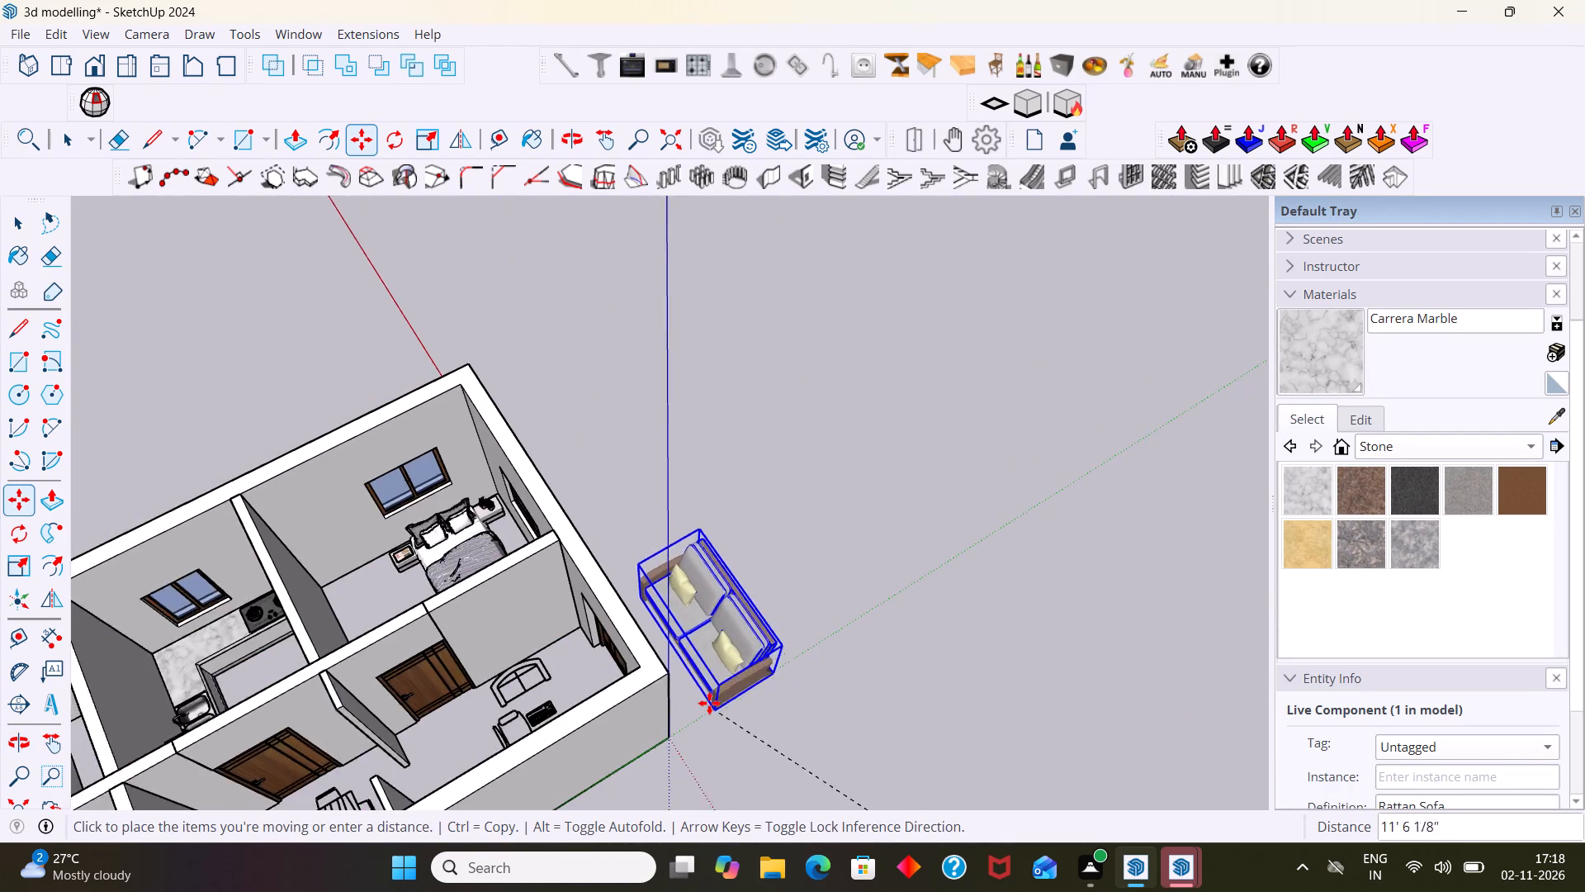
scroll(709, 703, up, 2)
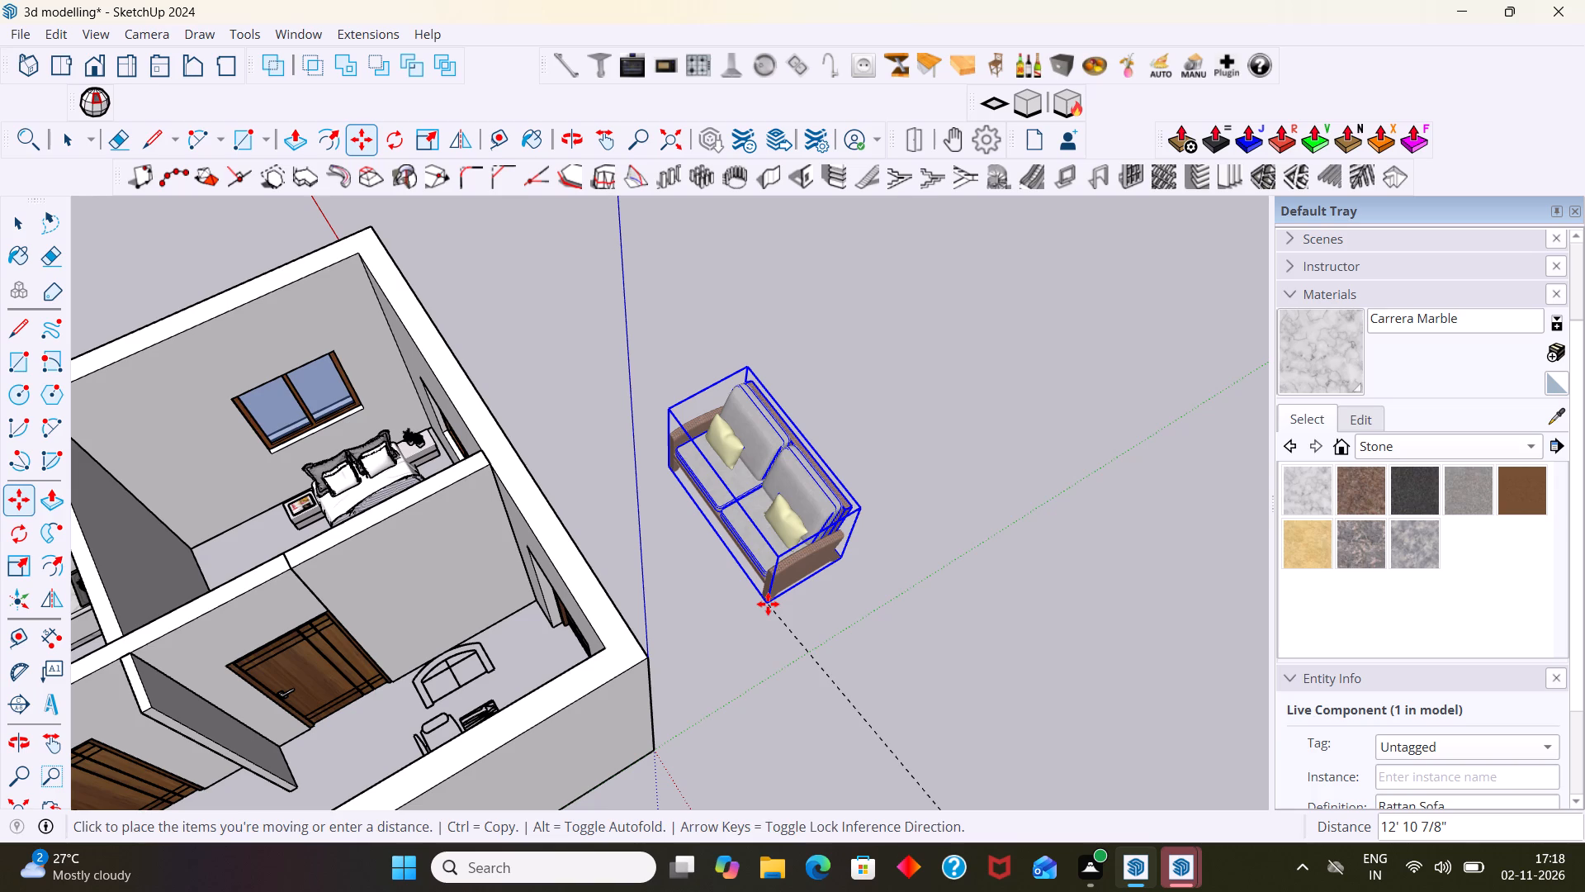
click(768, 604)
key(space)
Rotate the rattan sofa 90° about the vertical axis around its front bottom corner.
click(819, 566)
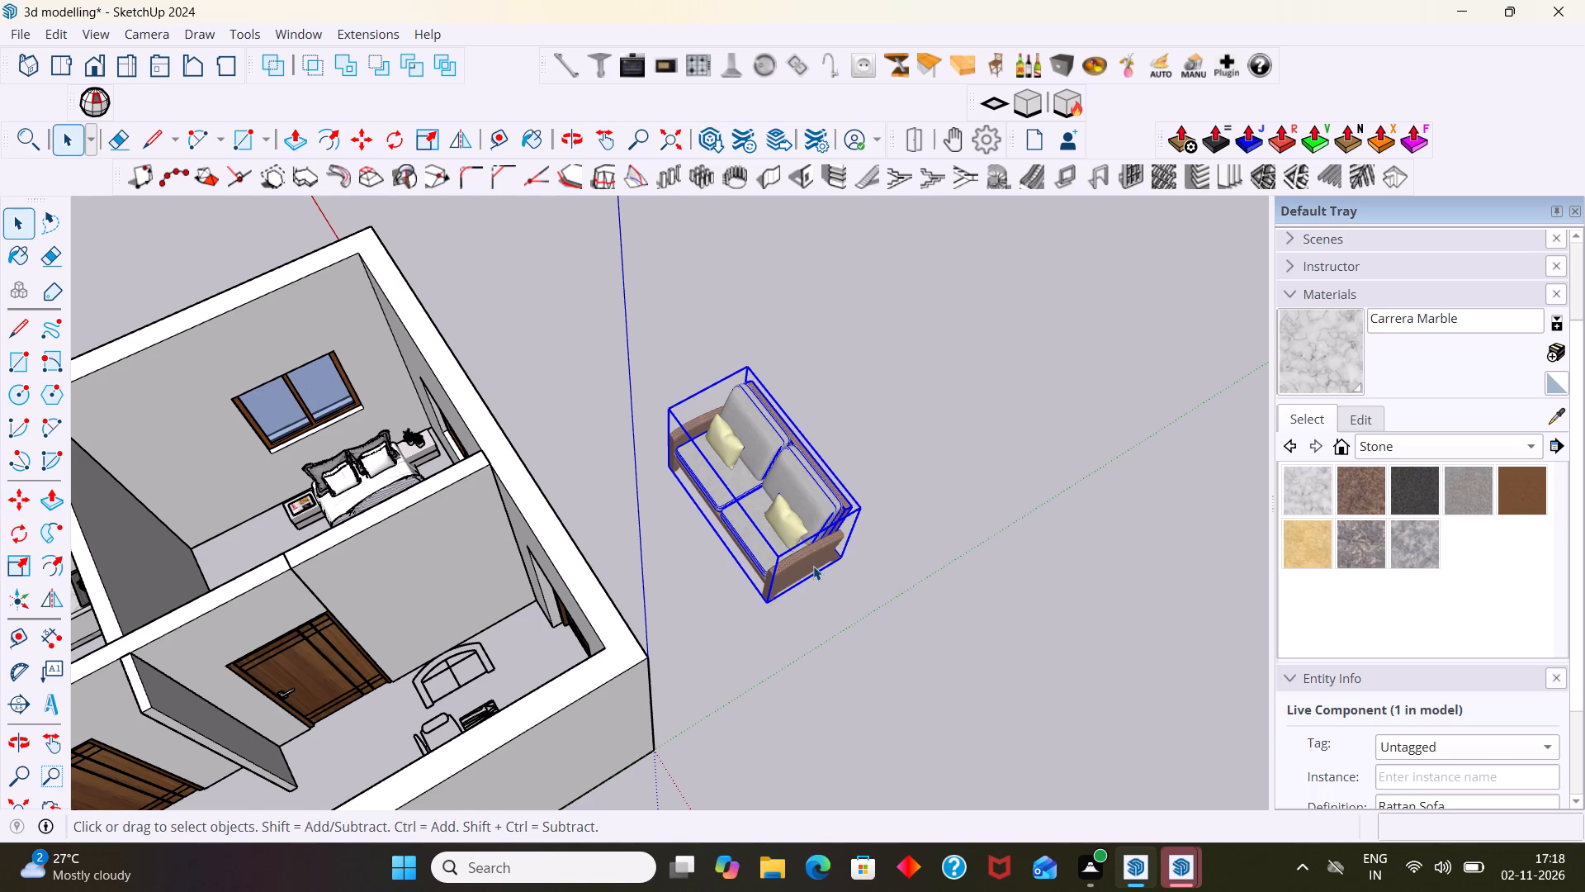
key(q)
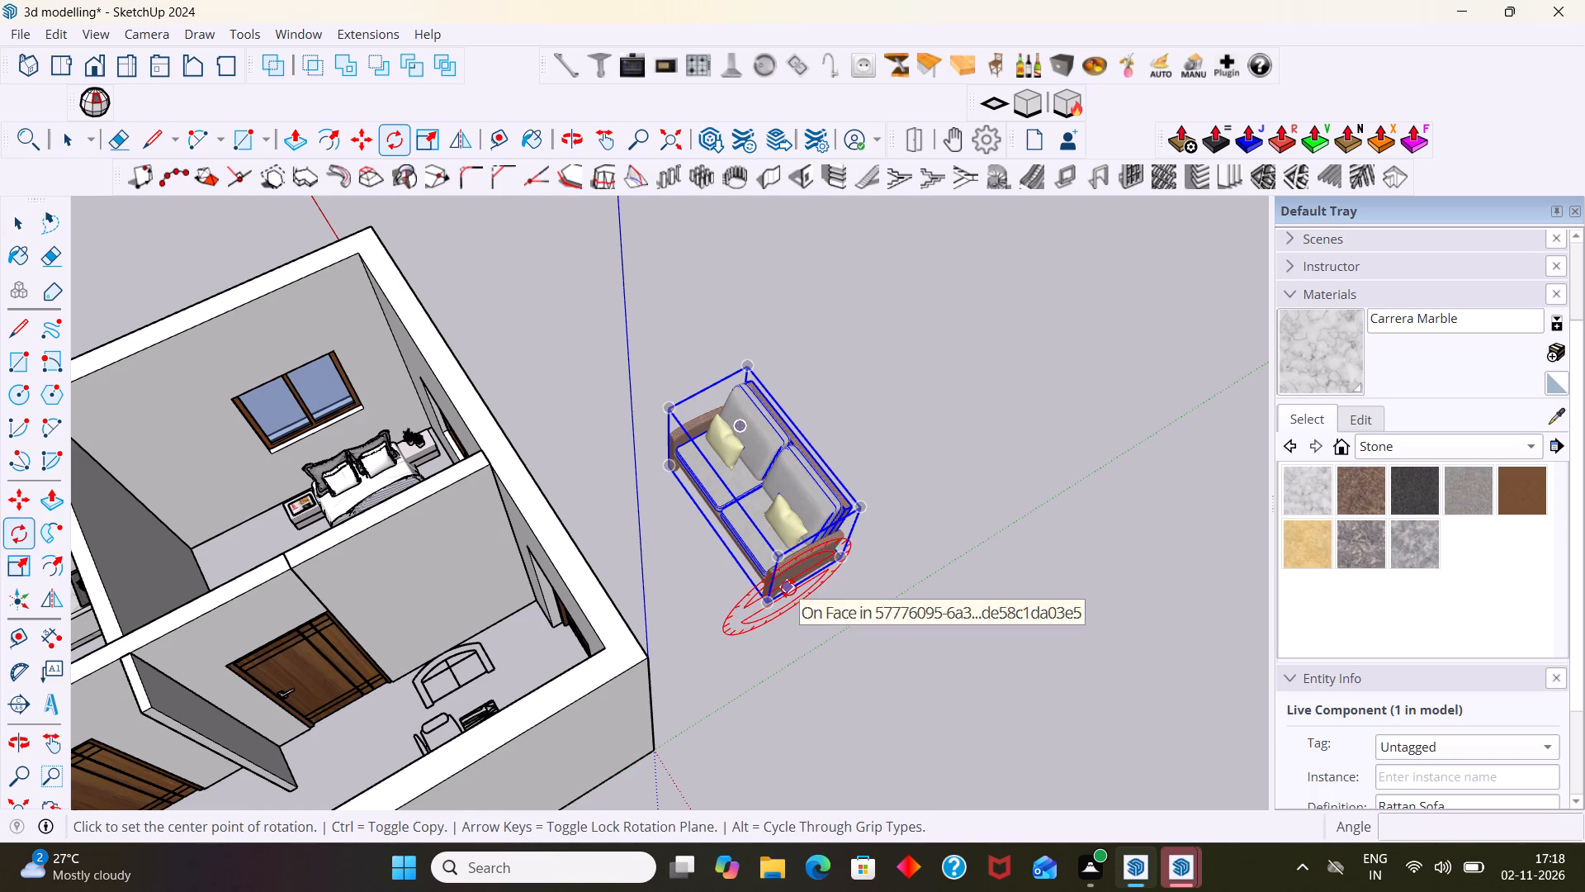
key(Up)
click(766, 603)
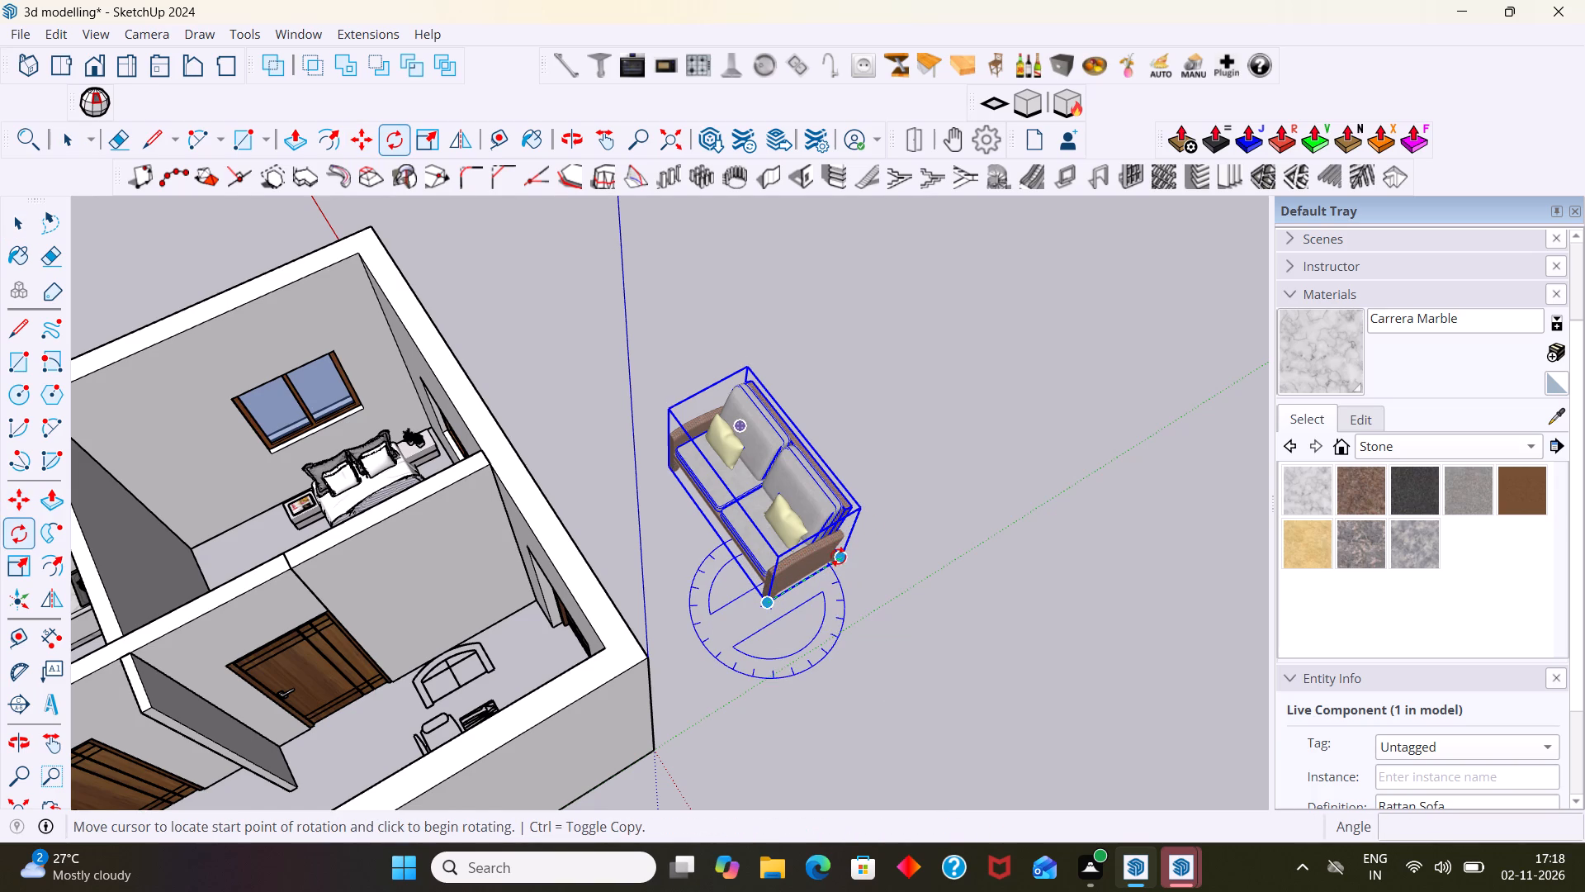
click(840, 554)
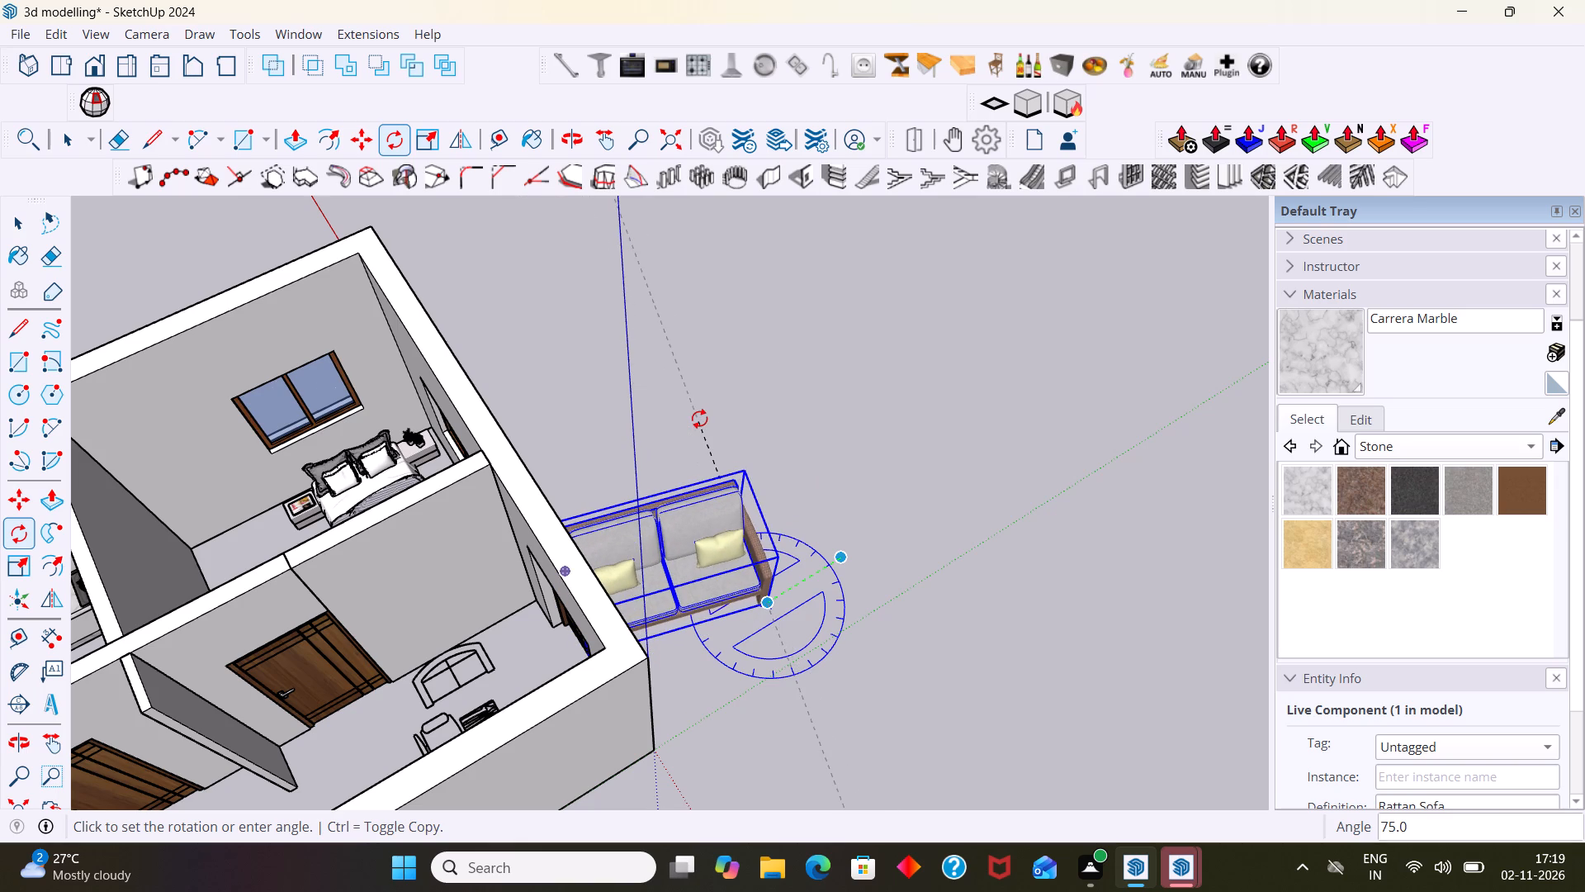
text(90)
key(Return)
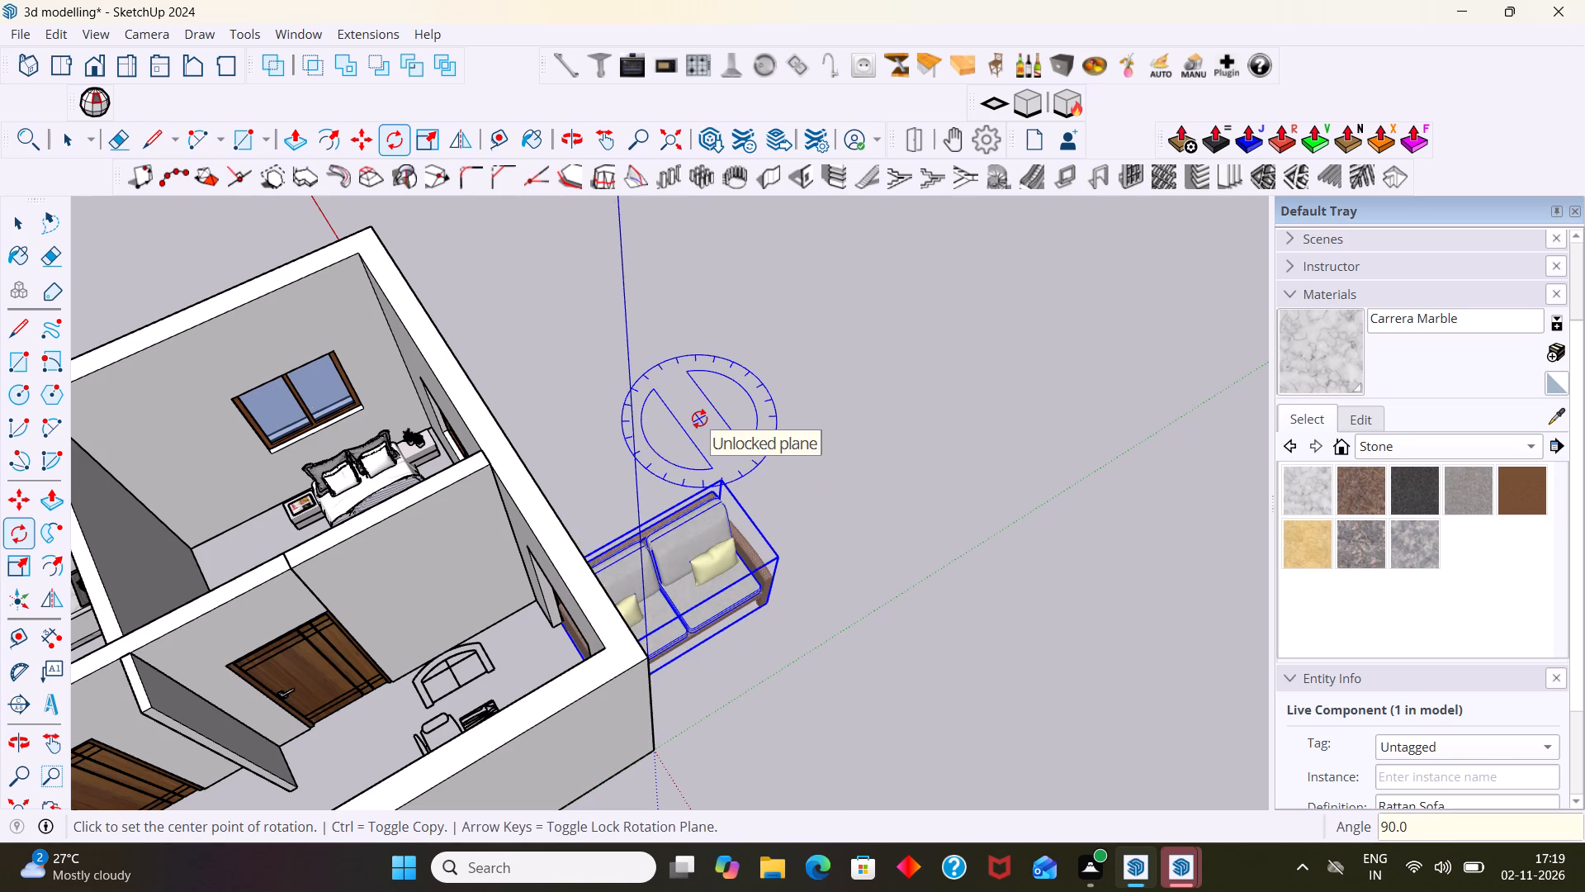
key(space)
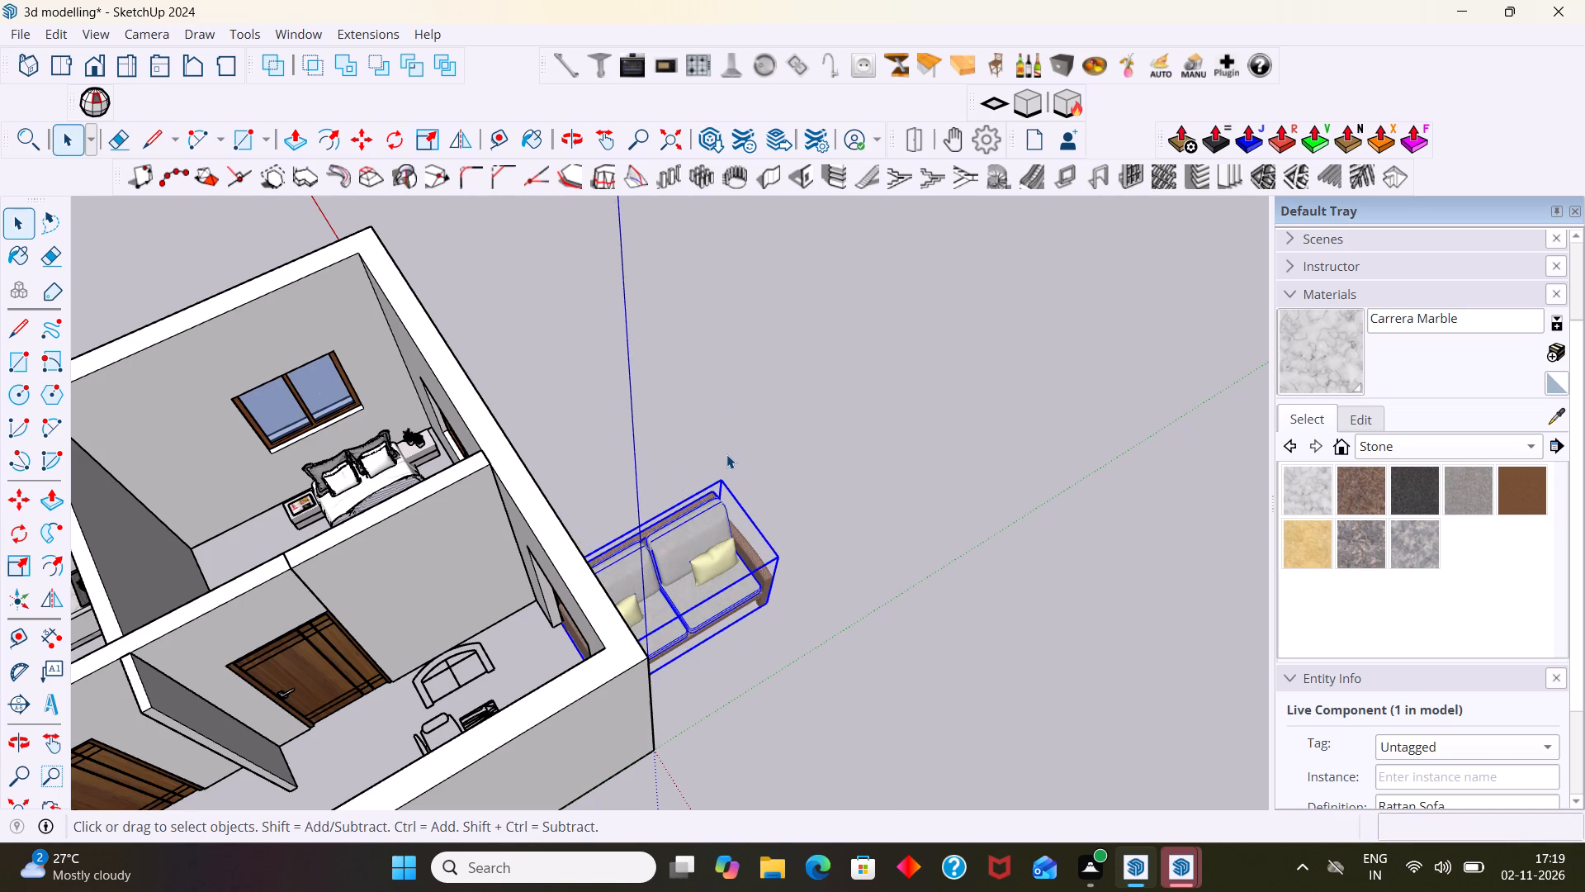
Move the rattan sofa into the living area, snapping its front corner to the endpoint of the plan's loveseat outline.
key(m)
scroll(696, 636, down, 3)
middle_drag(682, 655, 632, 657)
scroll(618, 674, up, 2)
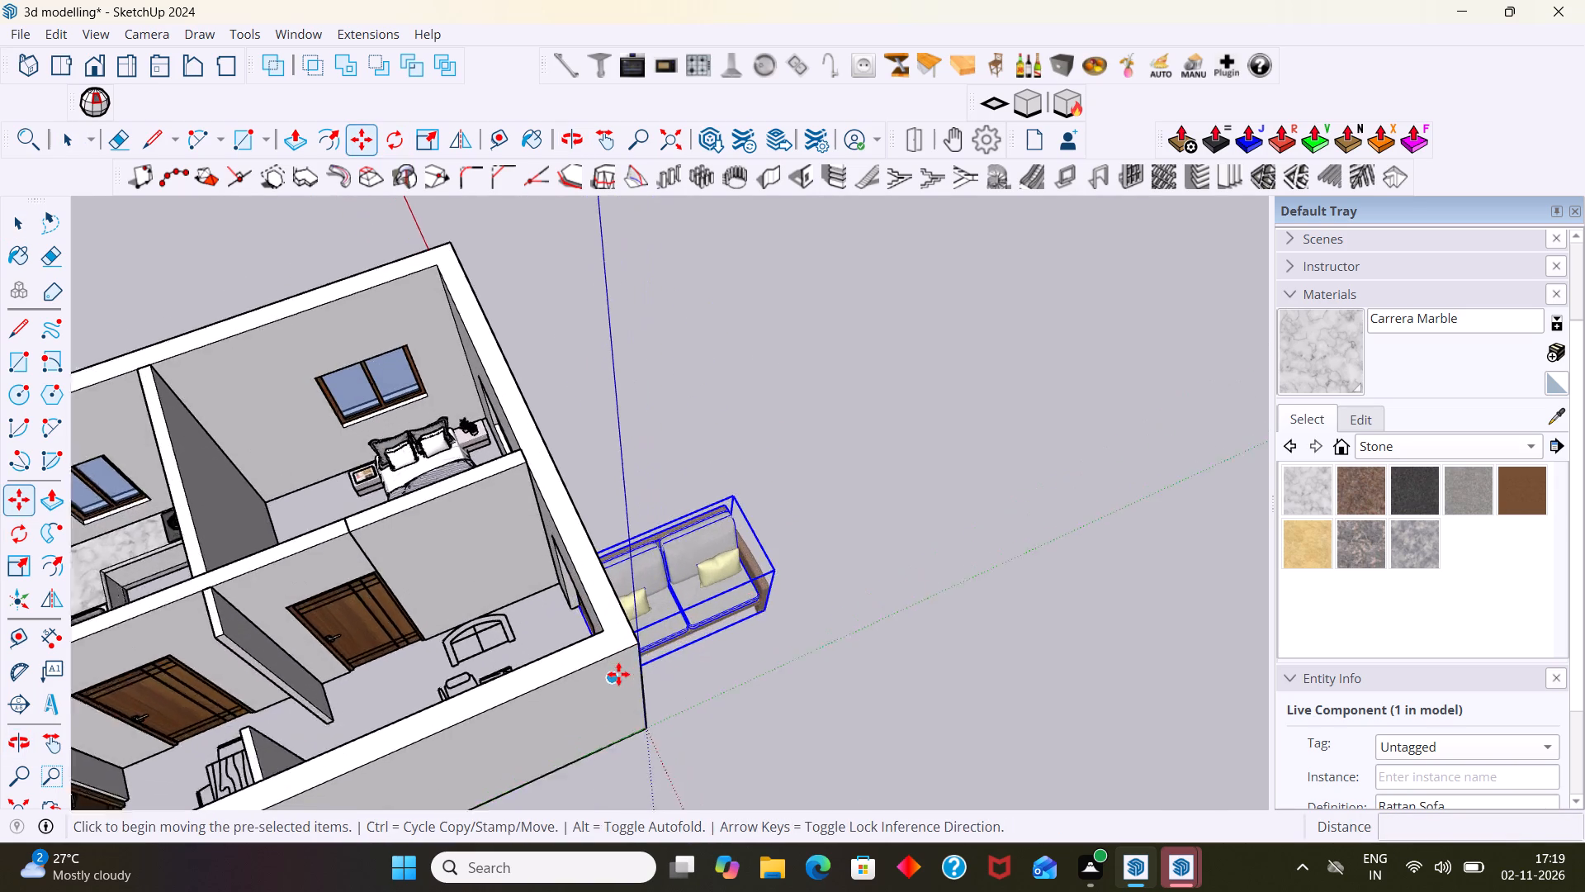
scroll(618, 674, up, 4)
click(610, 679)
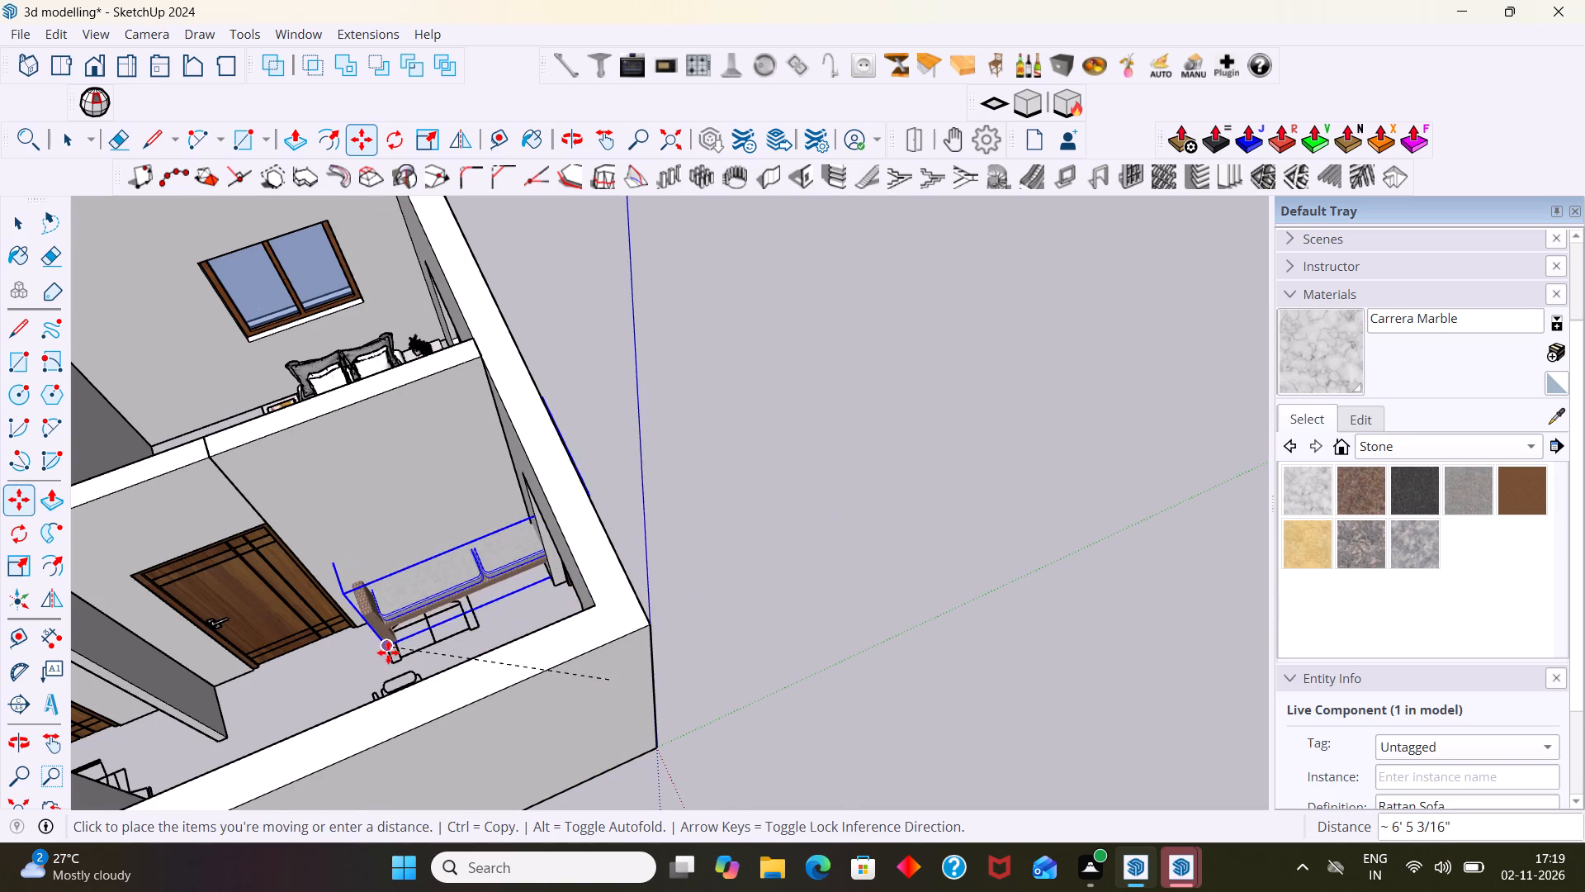
scroll(388, 652, up, 7)
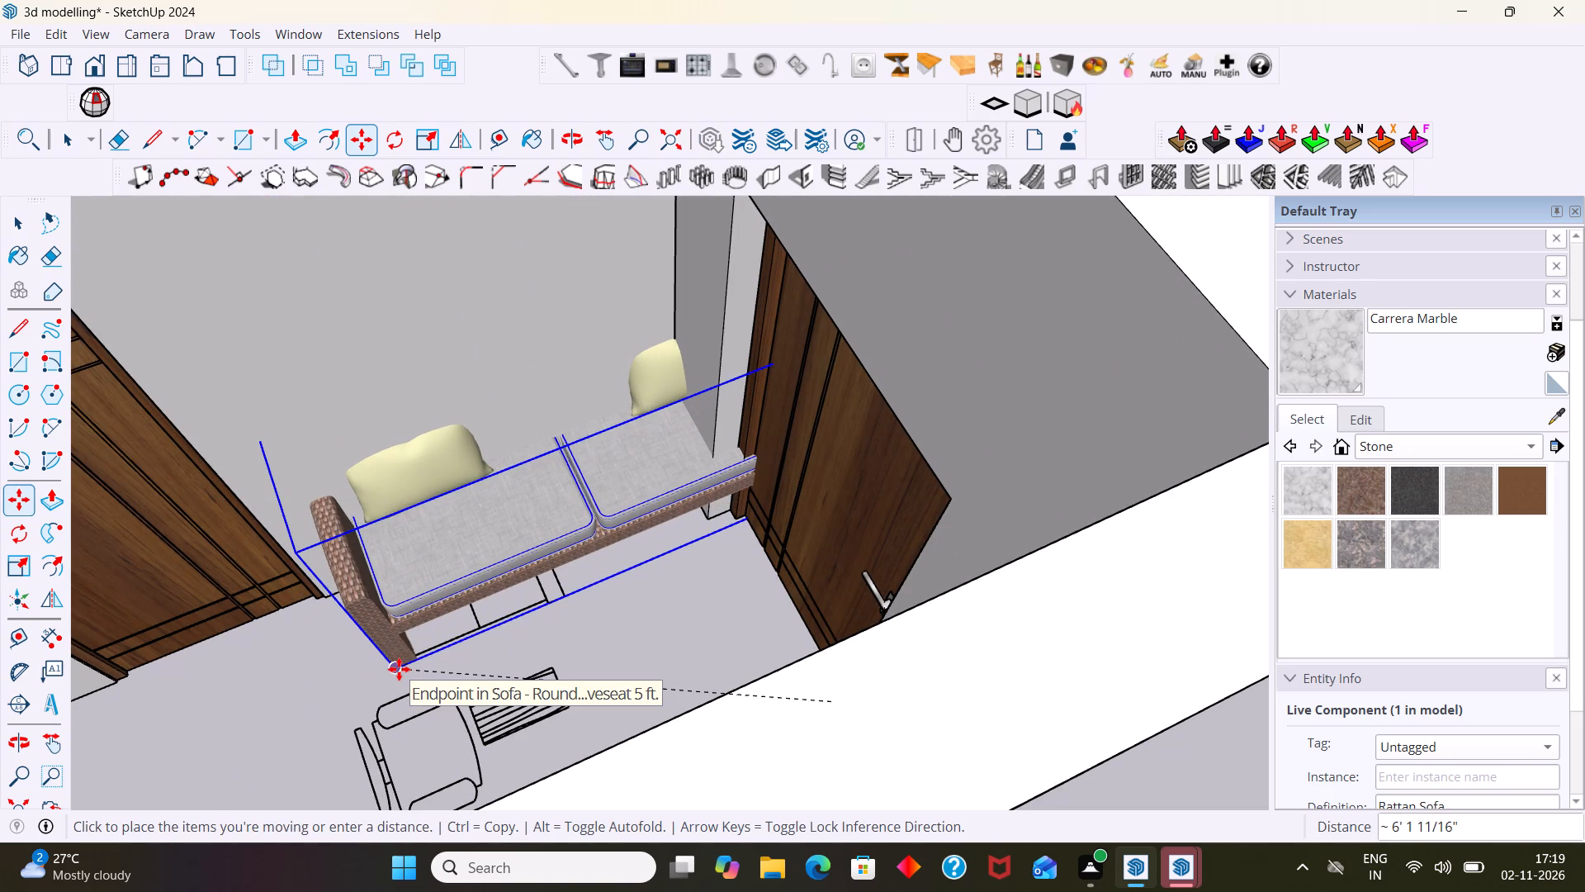
click(399, 669)
scroll(401, 670, left, 1)
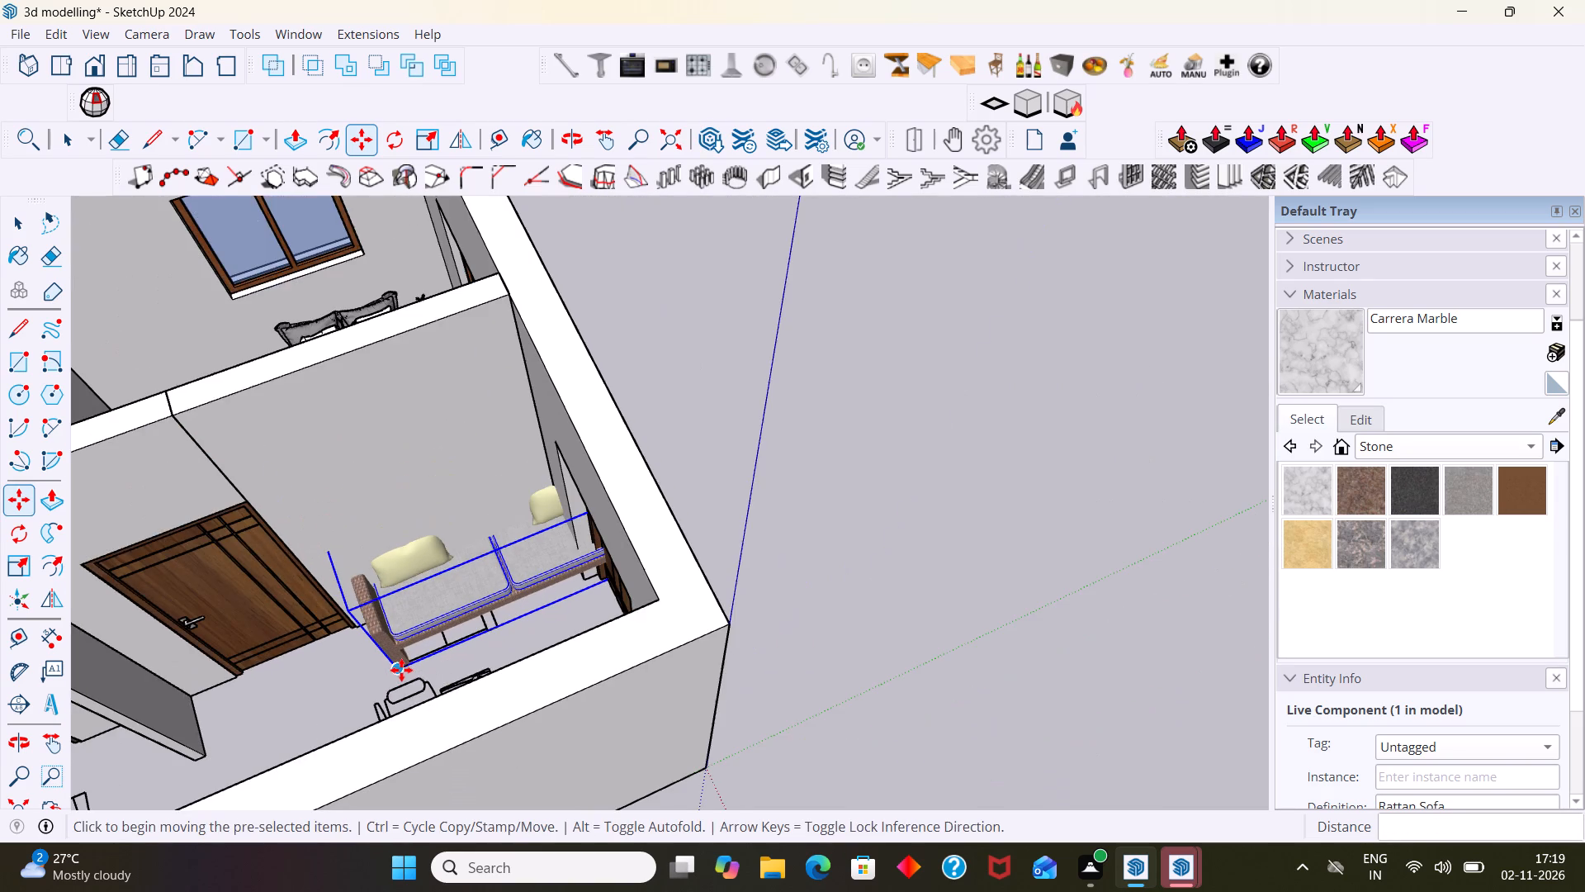
key(space)
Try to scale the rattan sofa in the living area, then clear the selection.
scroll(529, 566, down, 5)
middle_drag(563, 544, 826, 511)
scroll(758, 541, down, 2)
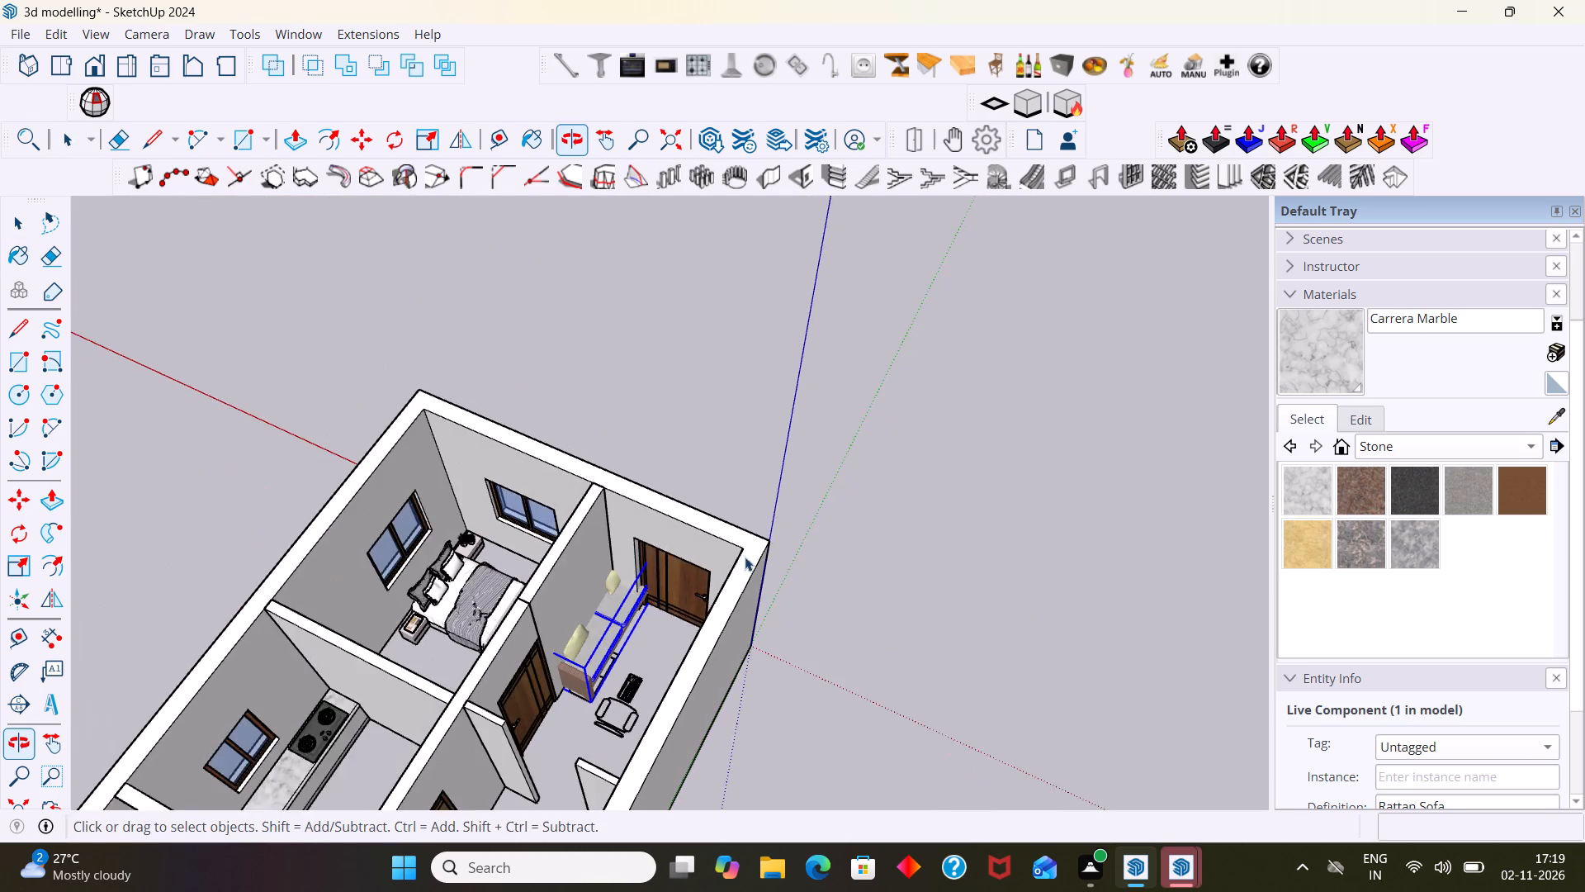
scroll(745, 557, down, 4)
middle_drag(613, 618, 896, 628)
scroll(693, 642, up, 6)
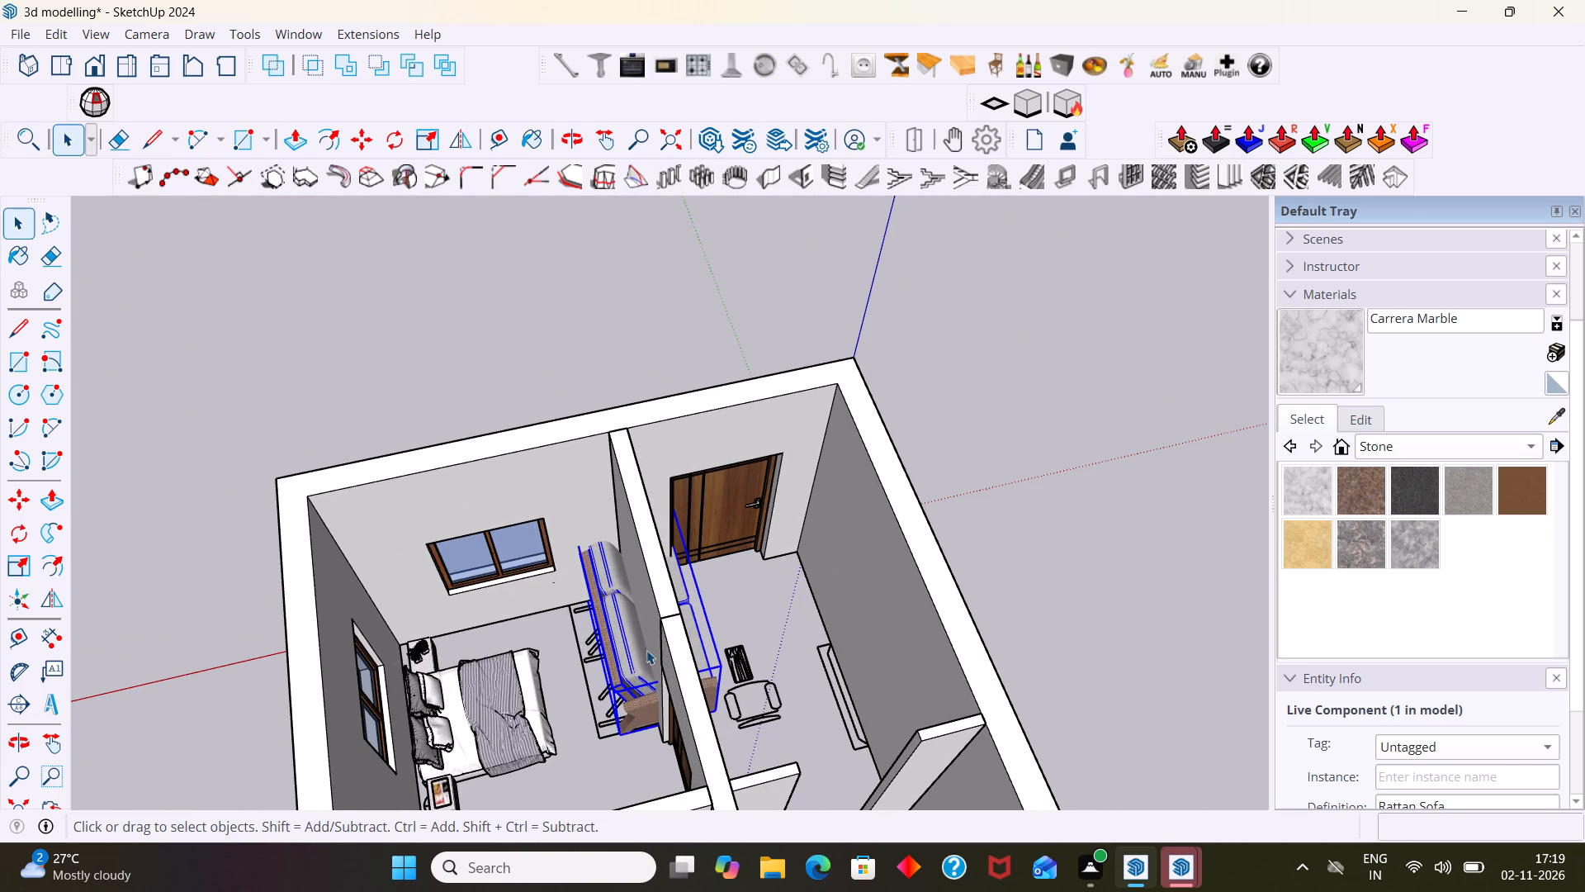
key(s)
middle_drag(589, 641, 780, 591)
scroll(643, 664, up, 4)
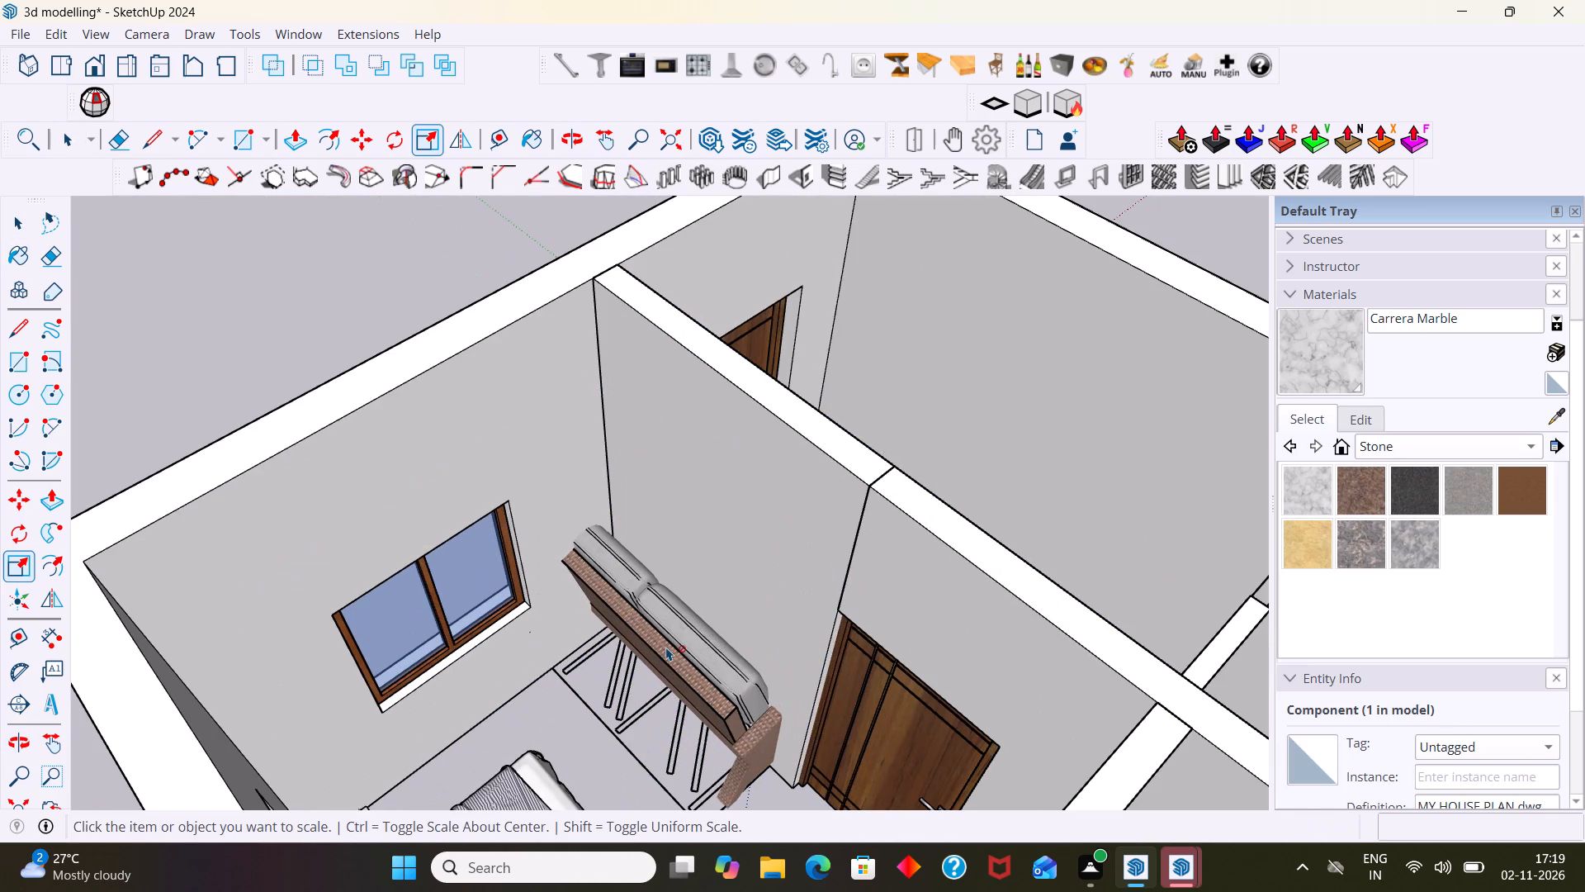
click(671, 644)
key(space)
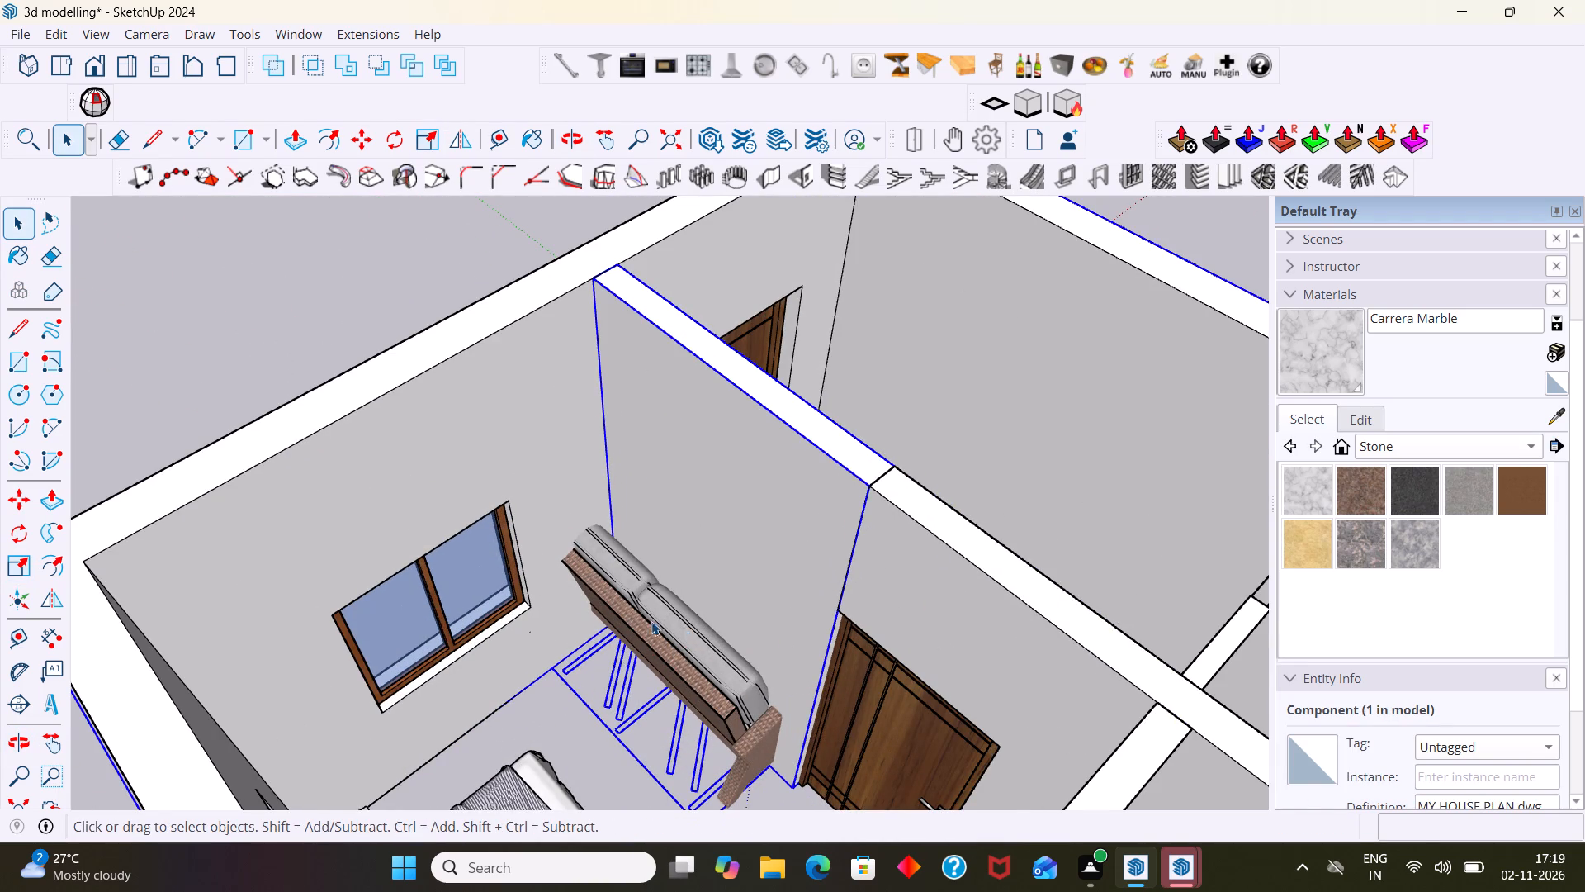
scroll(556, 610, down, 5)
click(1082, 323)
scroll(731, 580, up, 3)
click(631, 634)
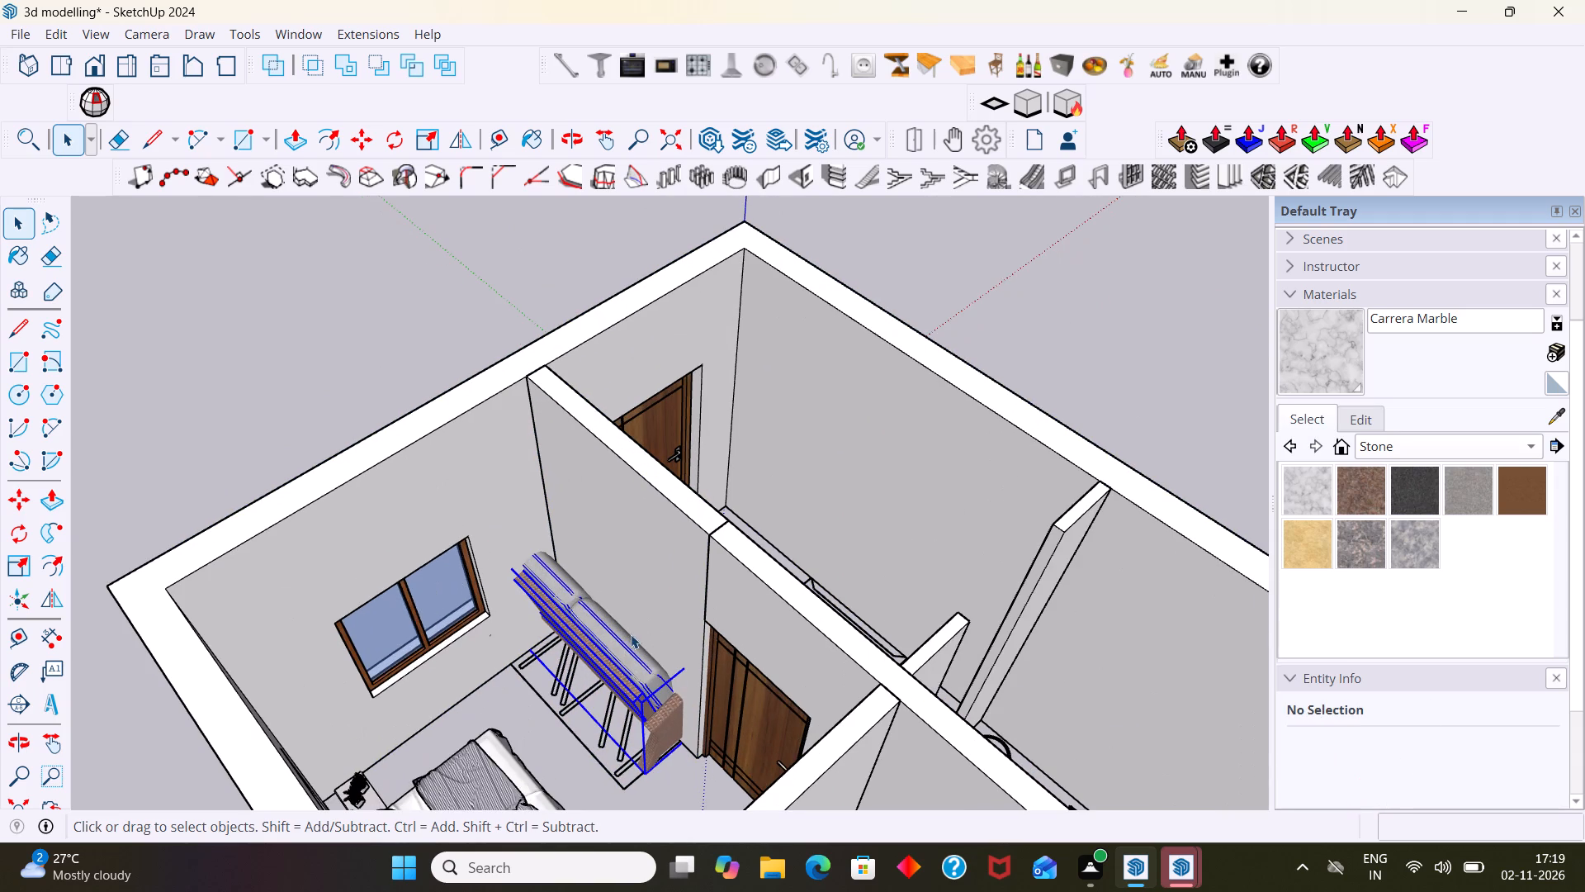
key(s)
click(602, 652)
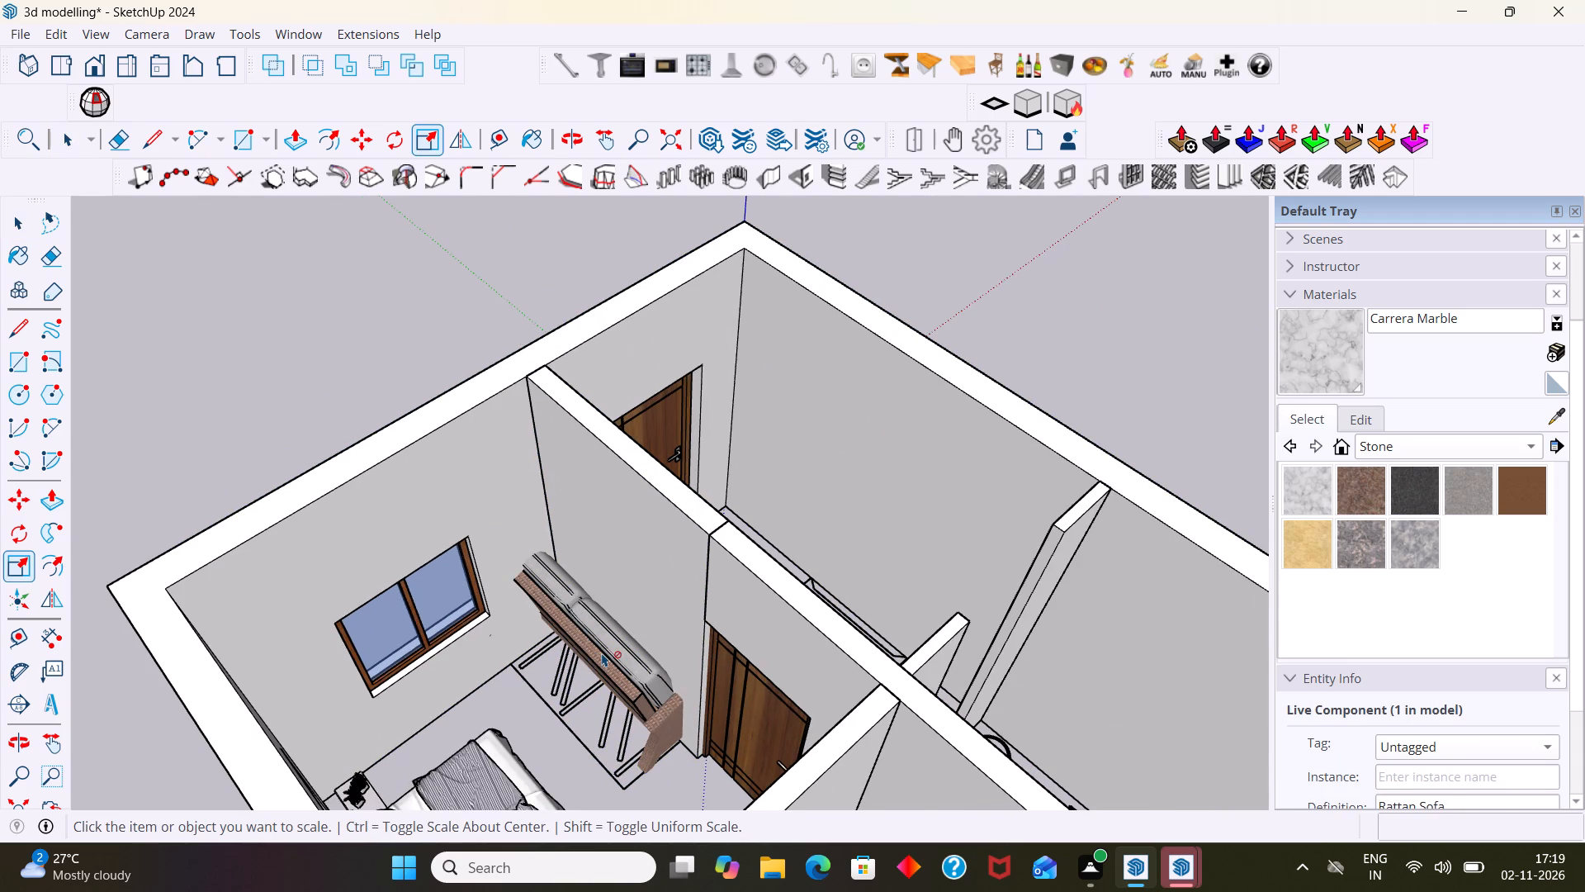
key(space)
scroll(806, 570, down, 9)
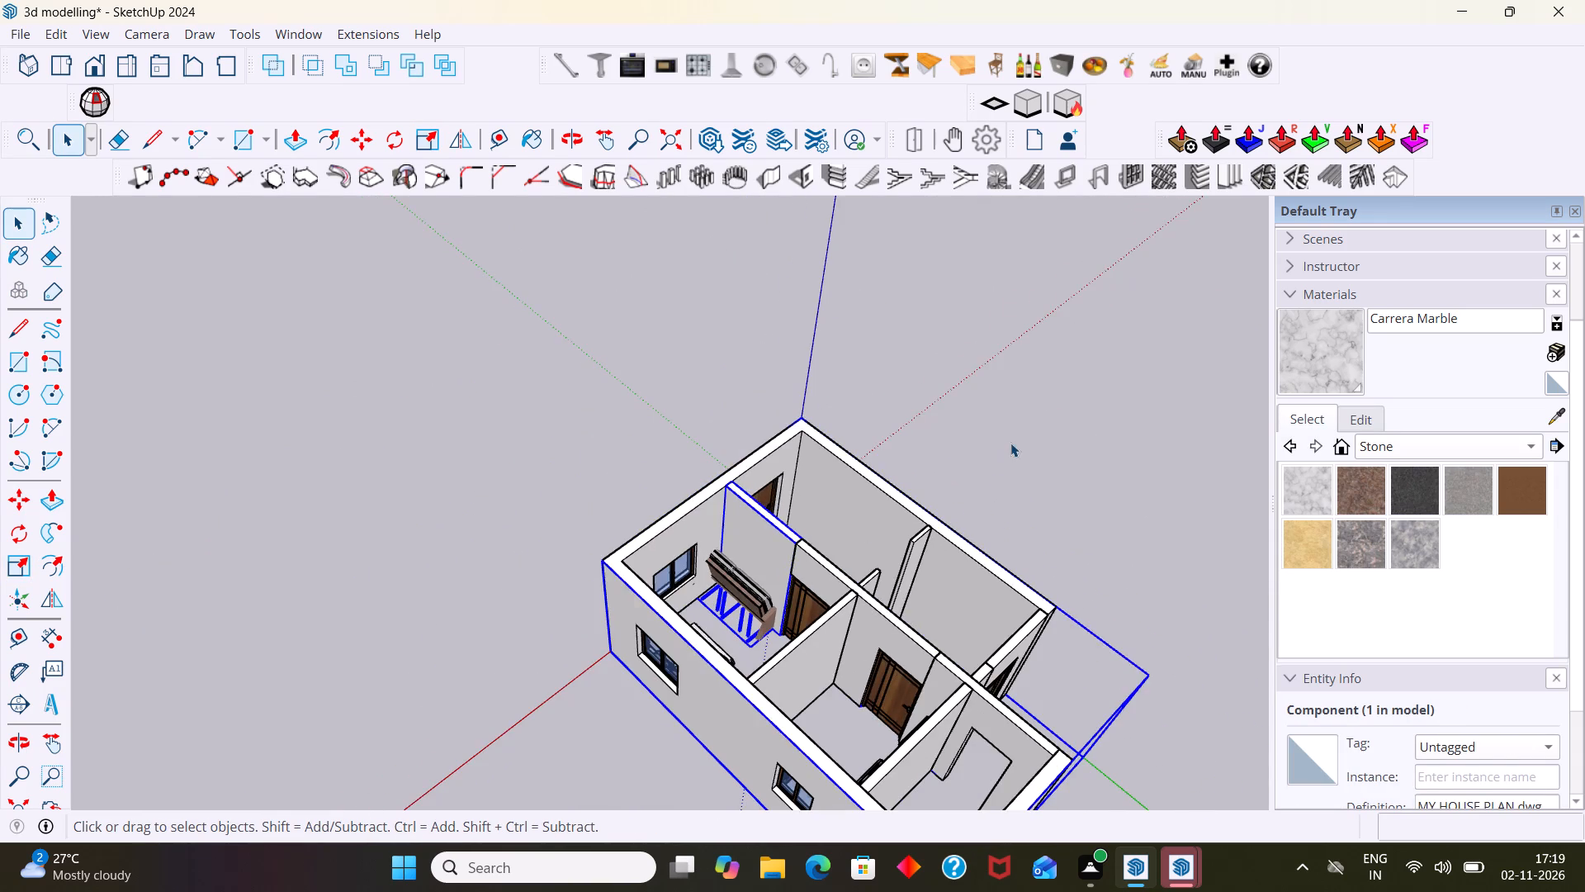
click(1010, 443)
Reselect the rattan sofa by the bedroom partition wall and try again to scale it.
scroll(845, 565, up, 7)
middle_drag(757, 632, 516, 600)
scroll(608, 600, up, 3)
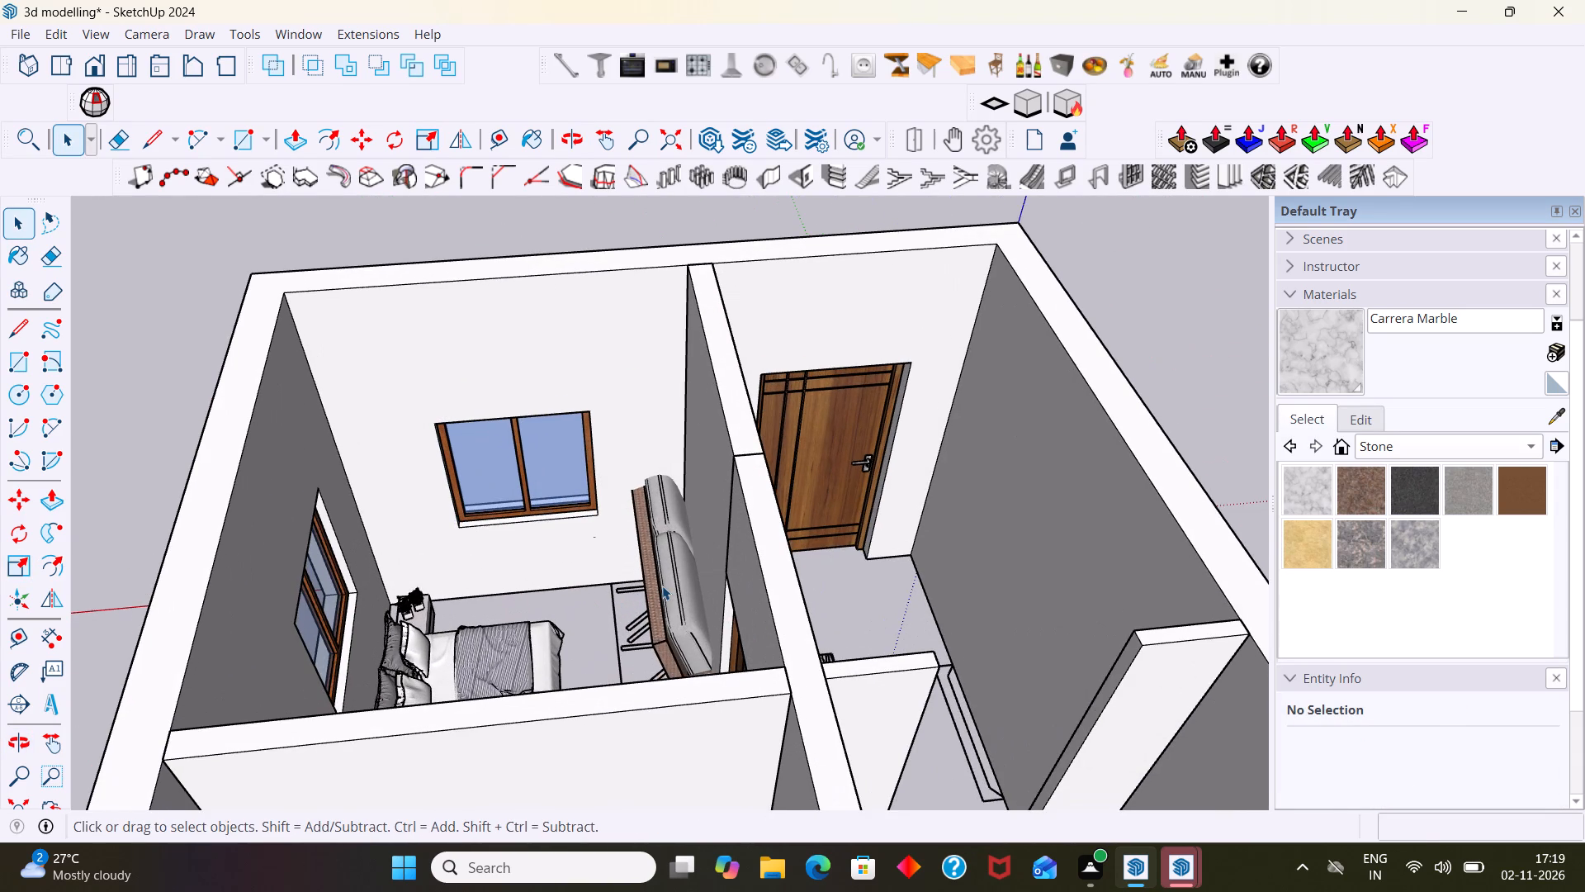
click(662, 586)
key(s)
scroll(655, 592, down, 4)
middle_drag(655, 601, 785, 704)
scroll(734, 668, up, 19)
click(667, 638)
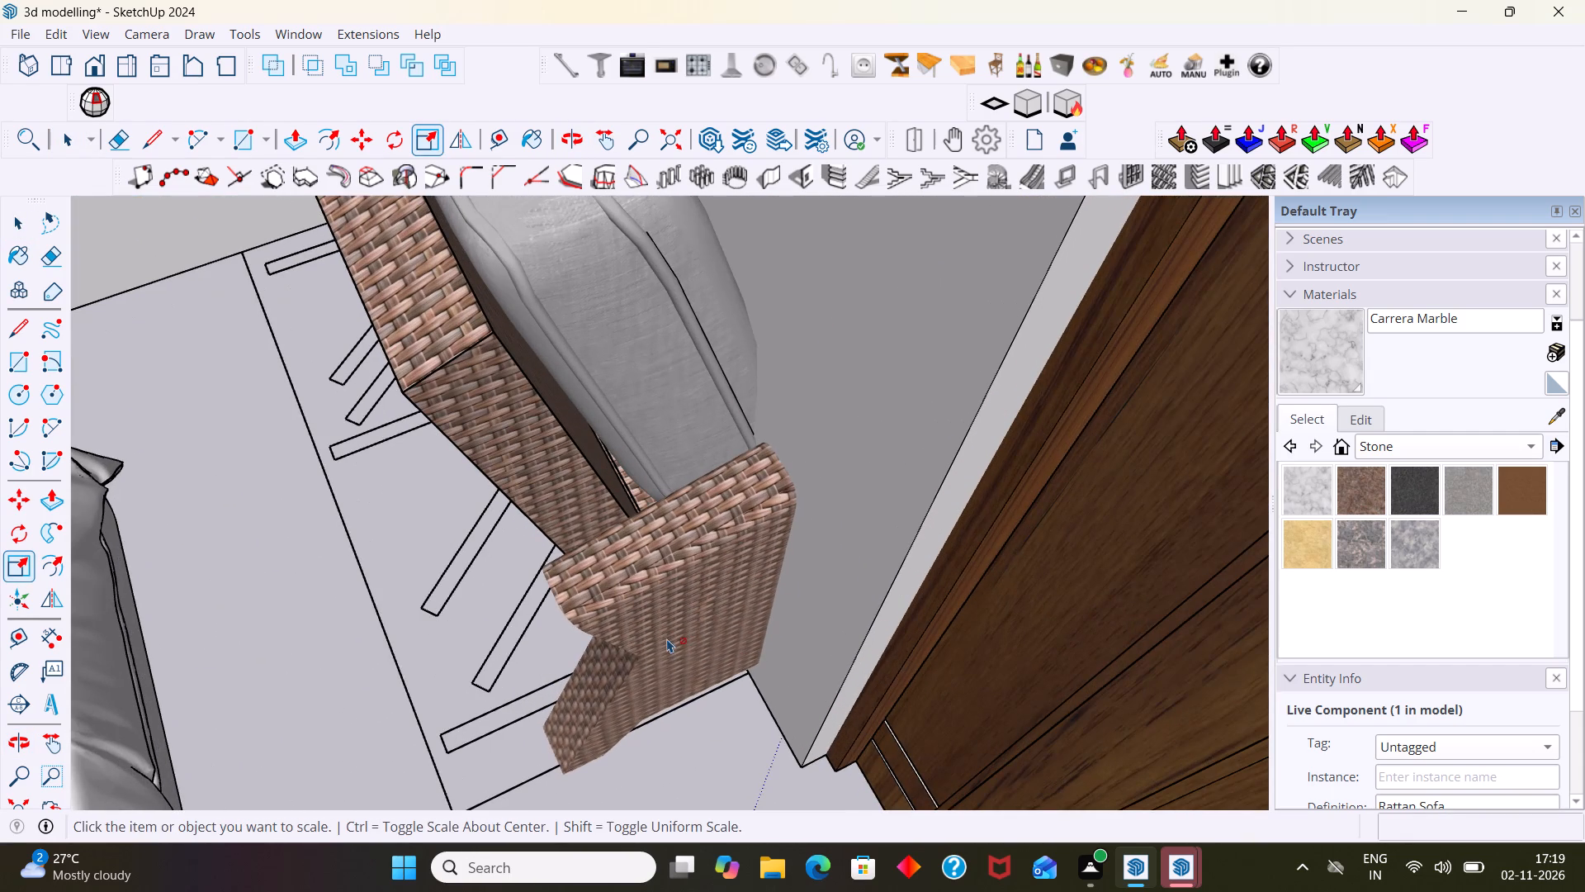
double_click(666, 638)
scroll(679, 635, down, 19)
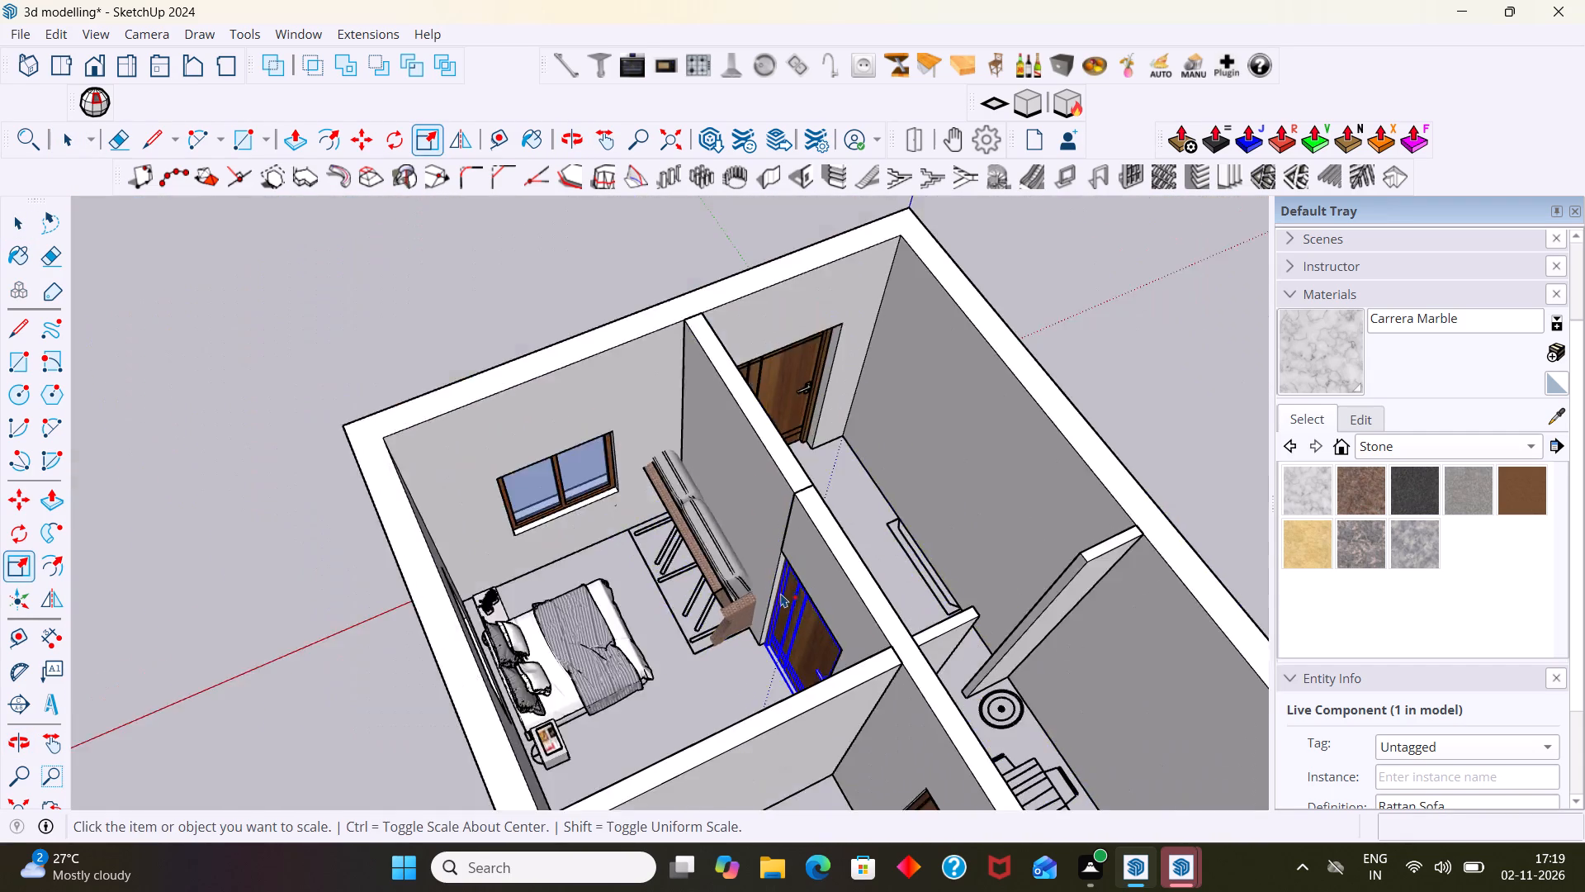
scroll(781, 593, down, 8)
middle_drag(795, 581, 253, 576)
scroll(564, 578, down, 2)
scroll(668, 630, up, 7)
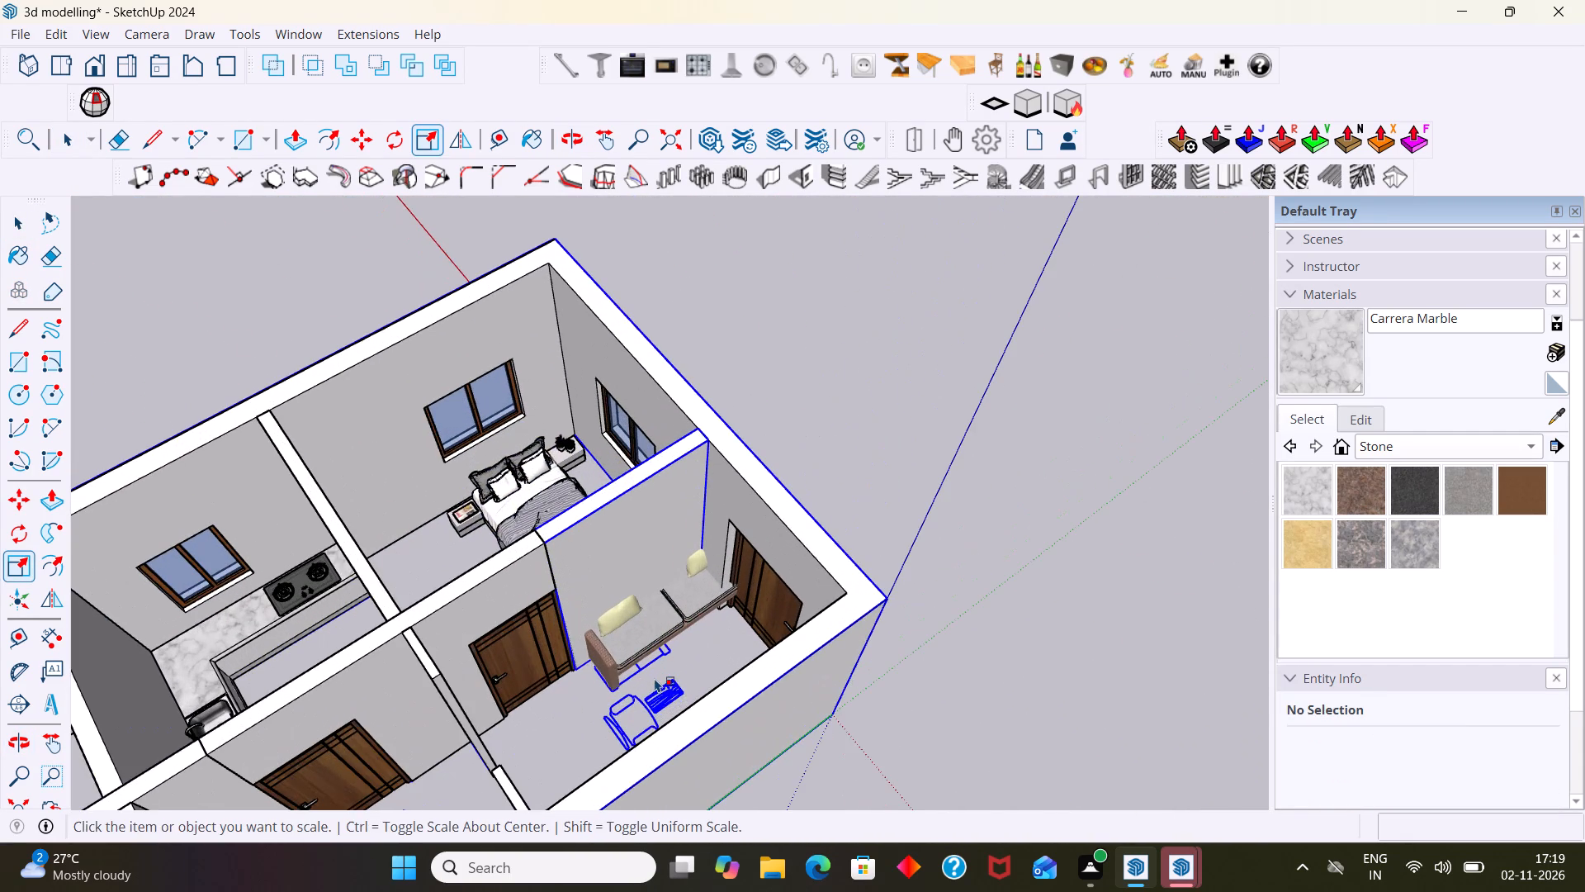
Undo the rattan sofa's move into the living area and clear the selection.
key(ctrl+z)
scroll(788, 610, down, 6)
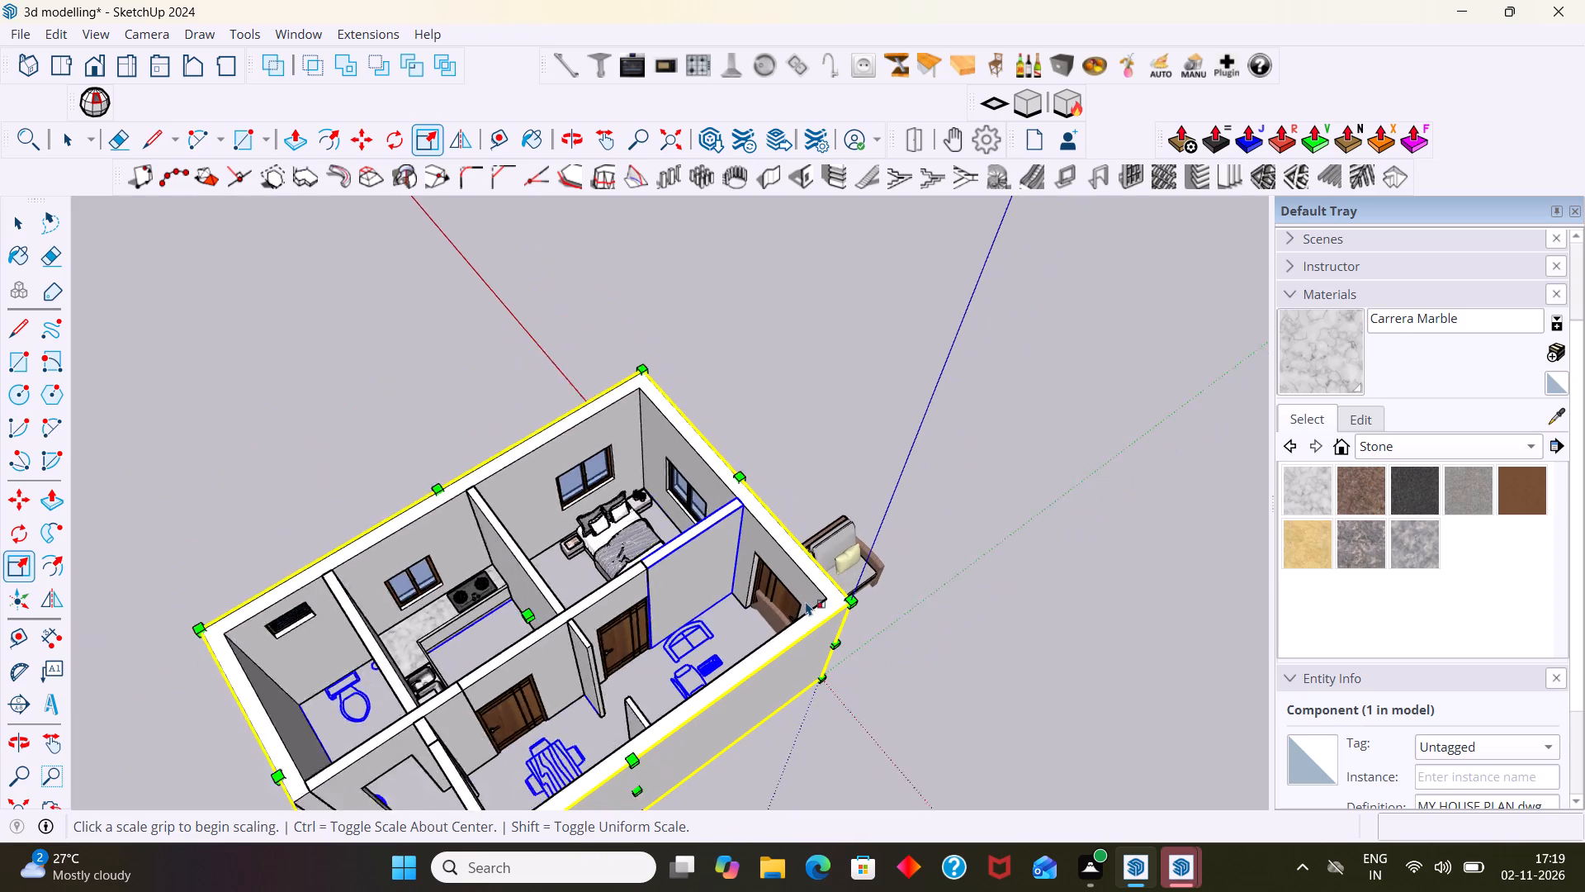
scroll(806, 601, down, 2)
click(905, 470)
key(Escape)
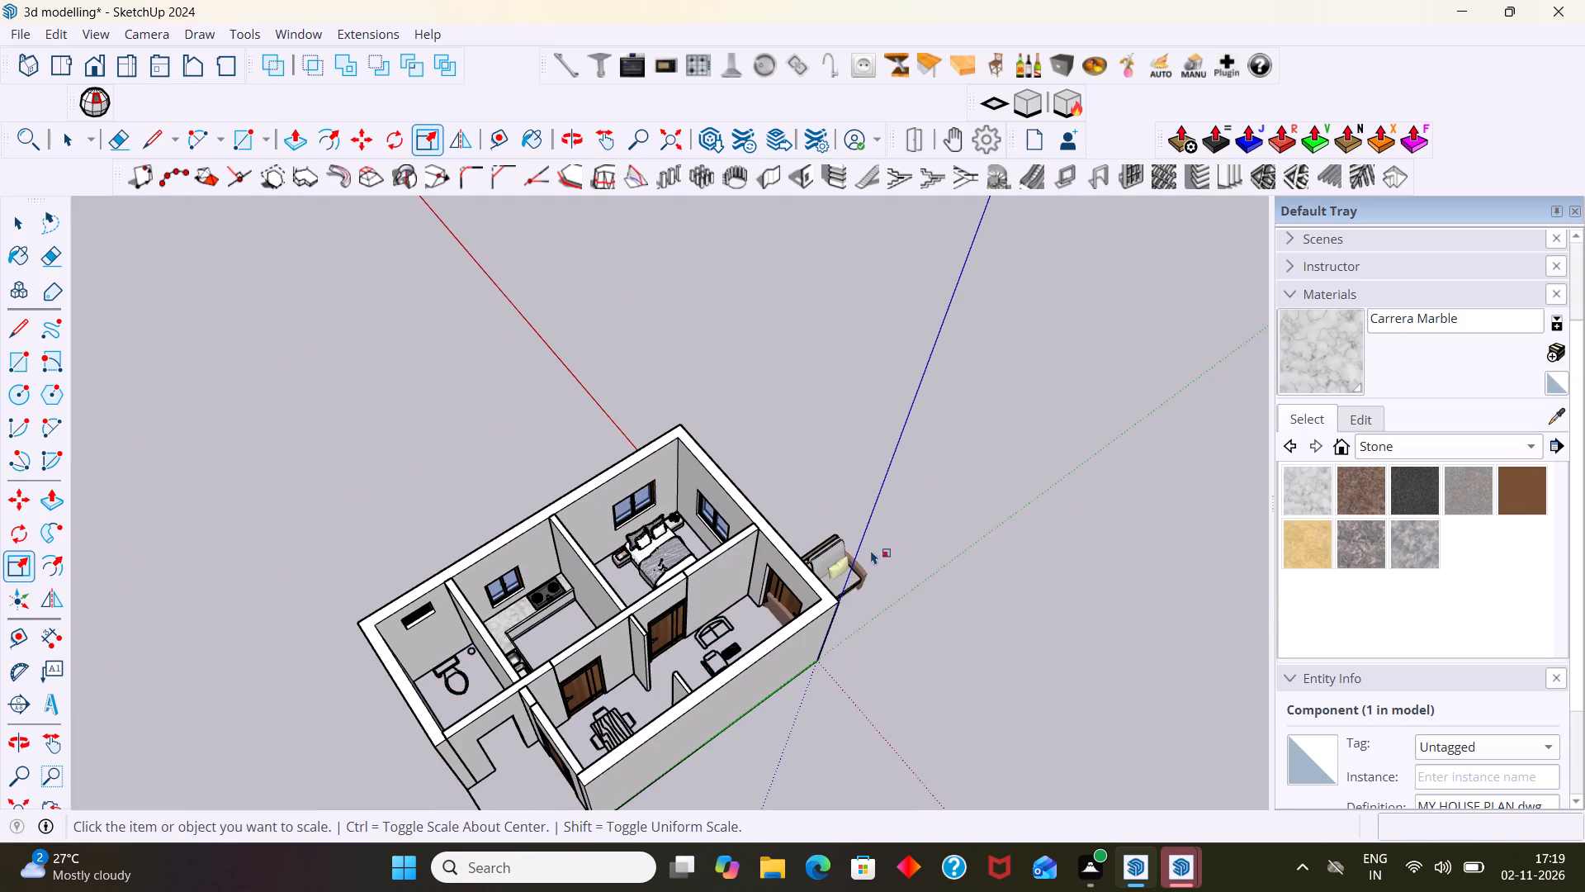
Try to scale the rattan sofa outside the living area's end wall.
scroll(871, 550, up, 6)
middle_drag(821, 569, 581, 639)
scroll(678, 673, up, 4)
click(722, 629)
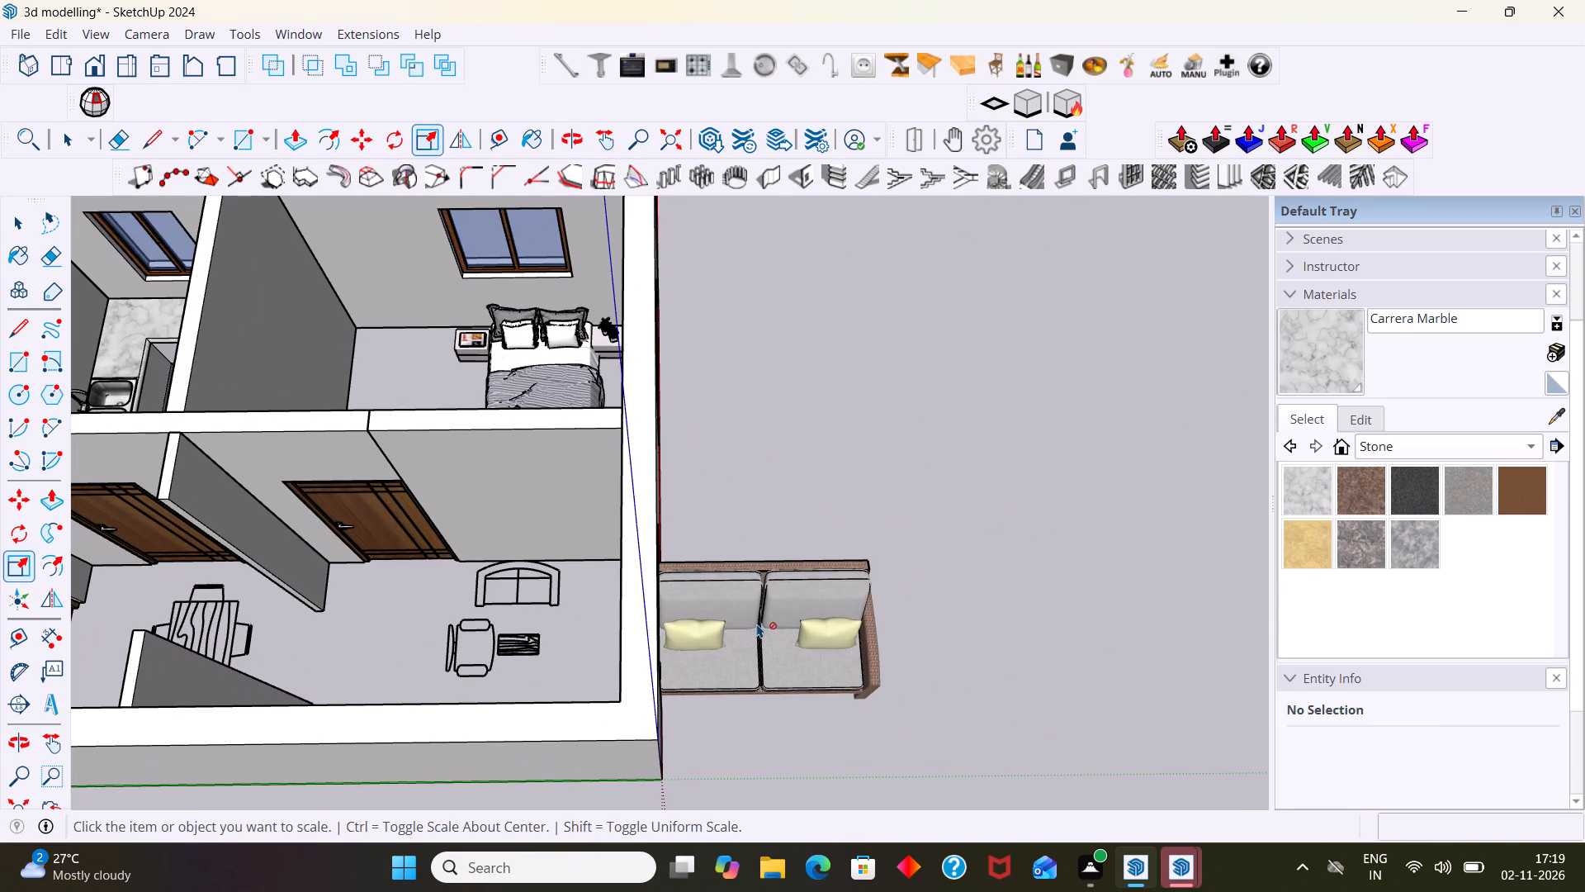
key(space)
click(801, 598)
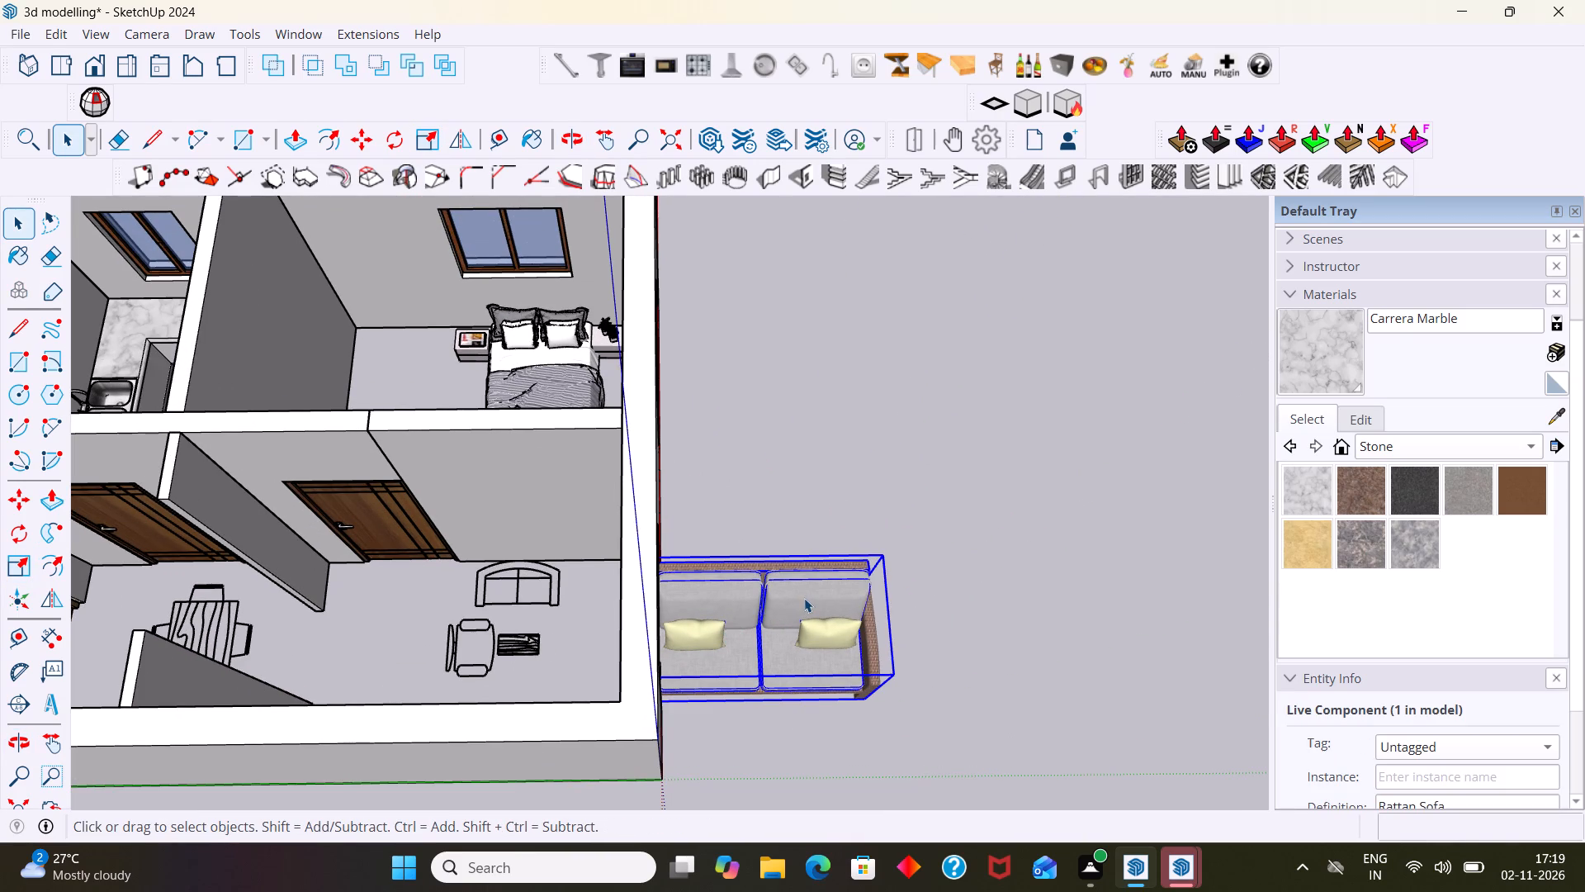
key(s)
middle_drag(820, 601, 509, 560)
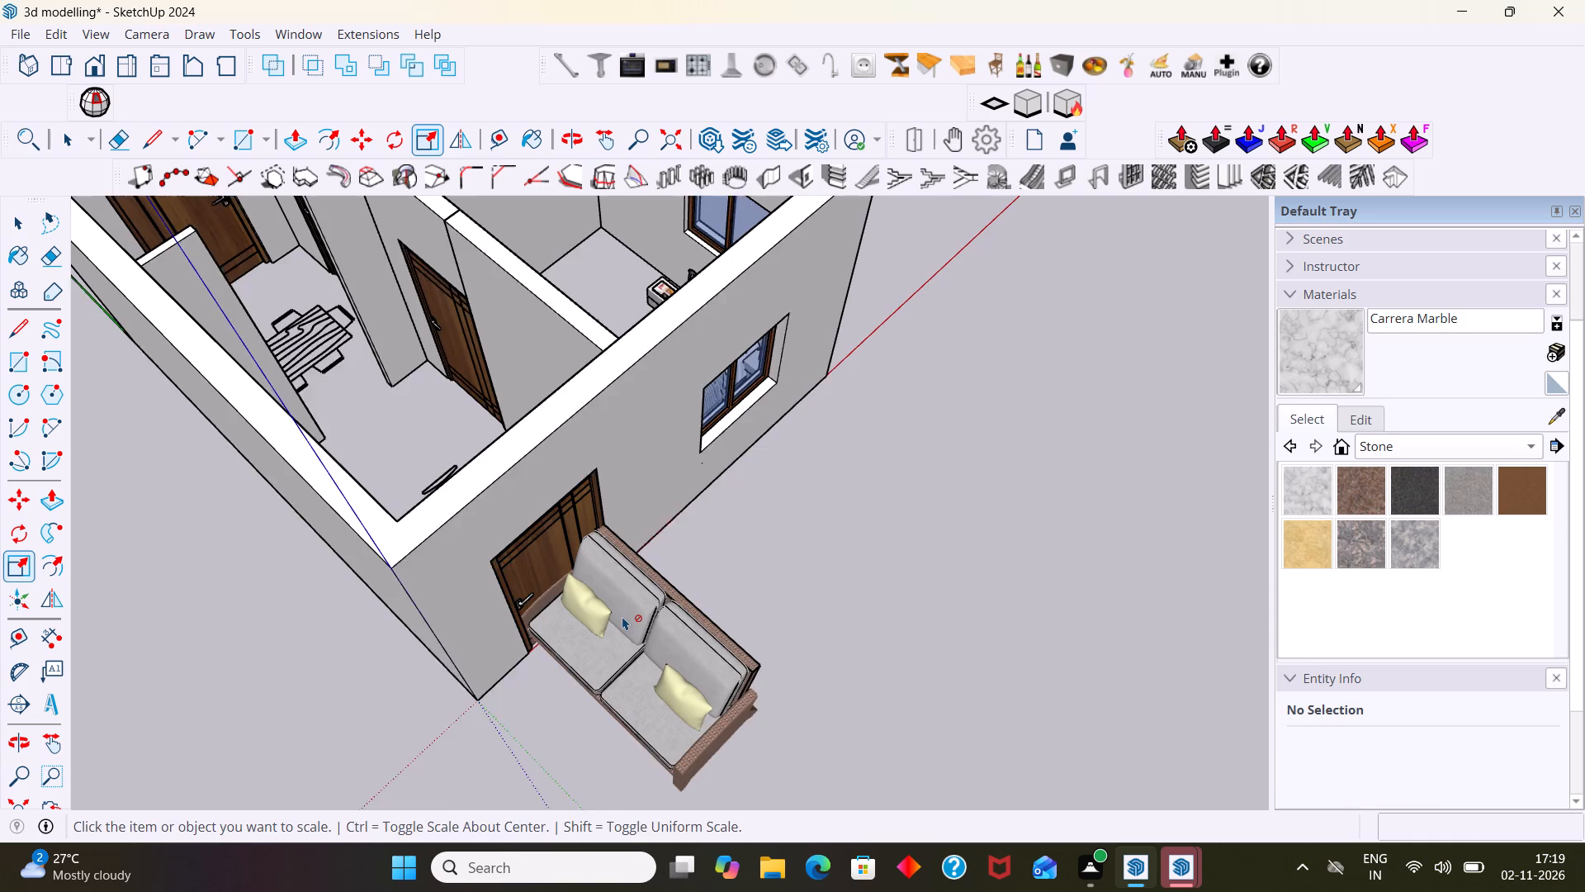
Delete the rattan sofa outside the house's end wall.
scroll(622, 616, down, 2)
key(space)
click(703, 642)
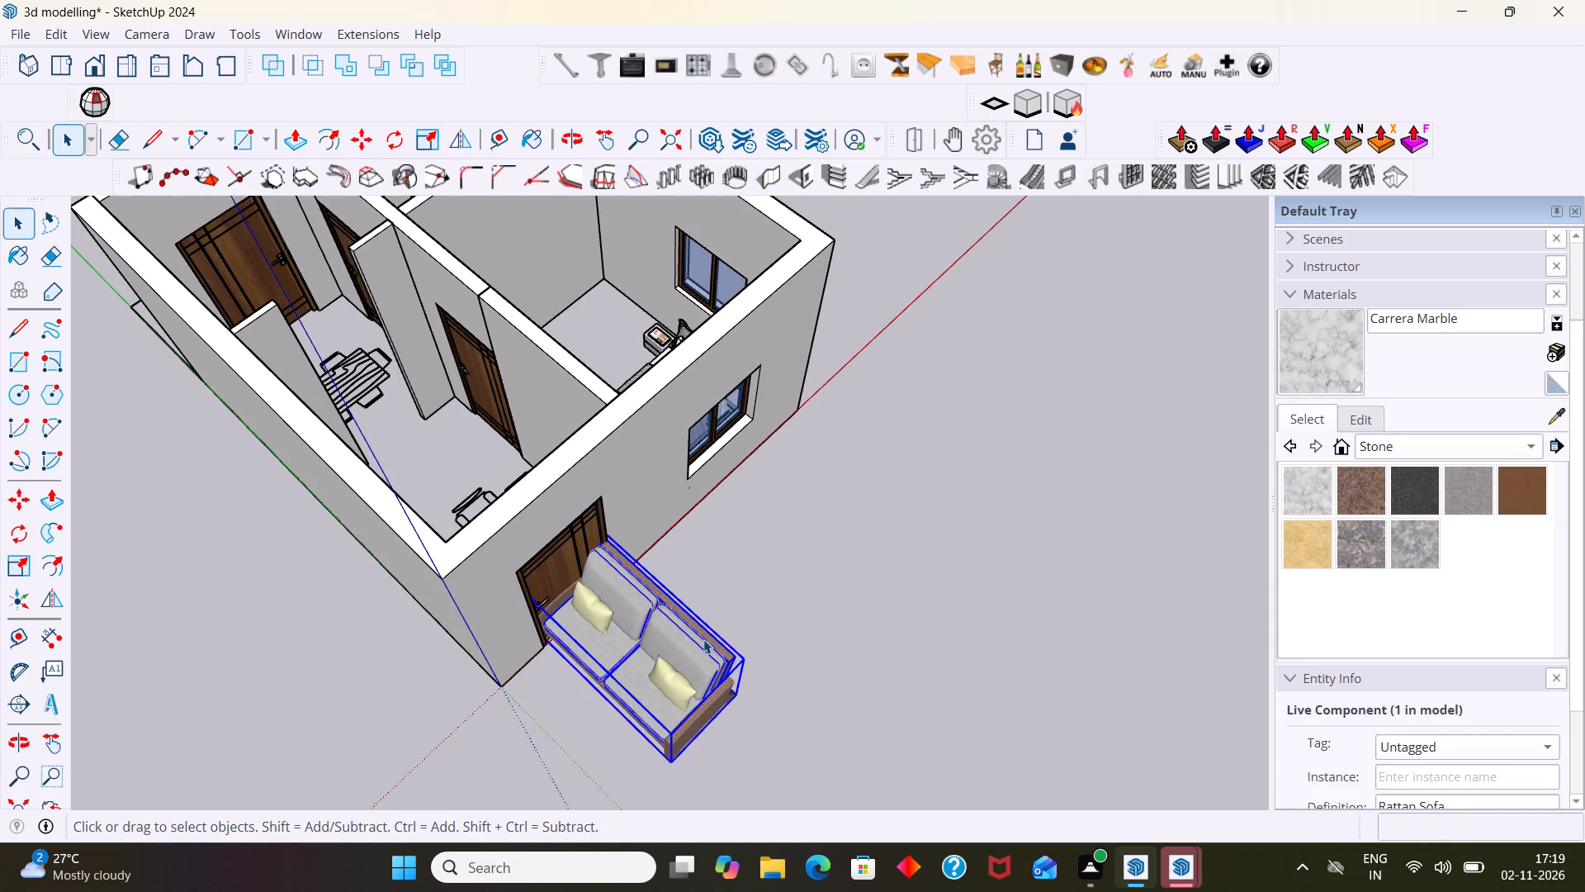
key(Delete)
scroll(704, 639, down, 7)
middle_drag(696, 648, 755, 605)
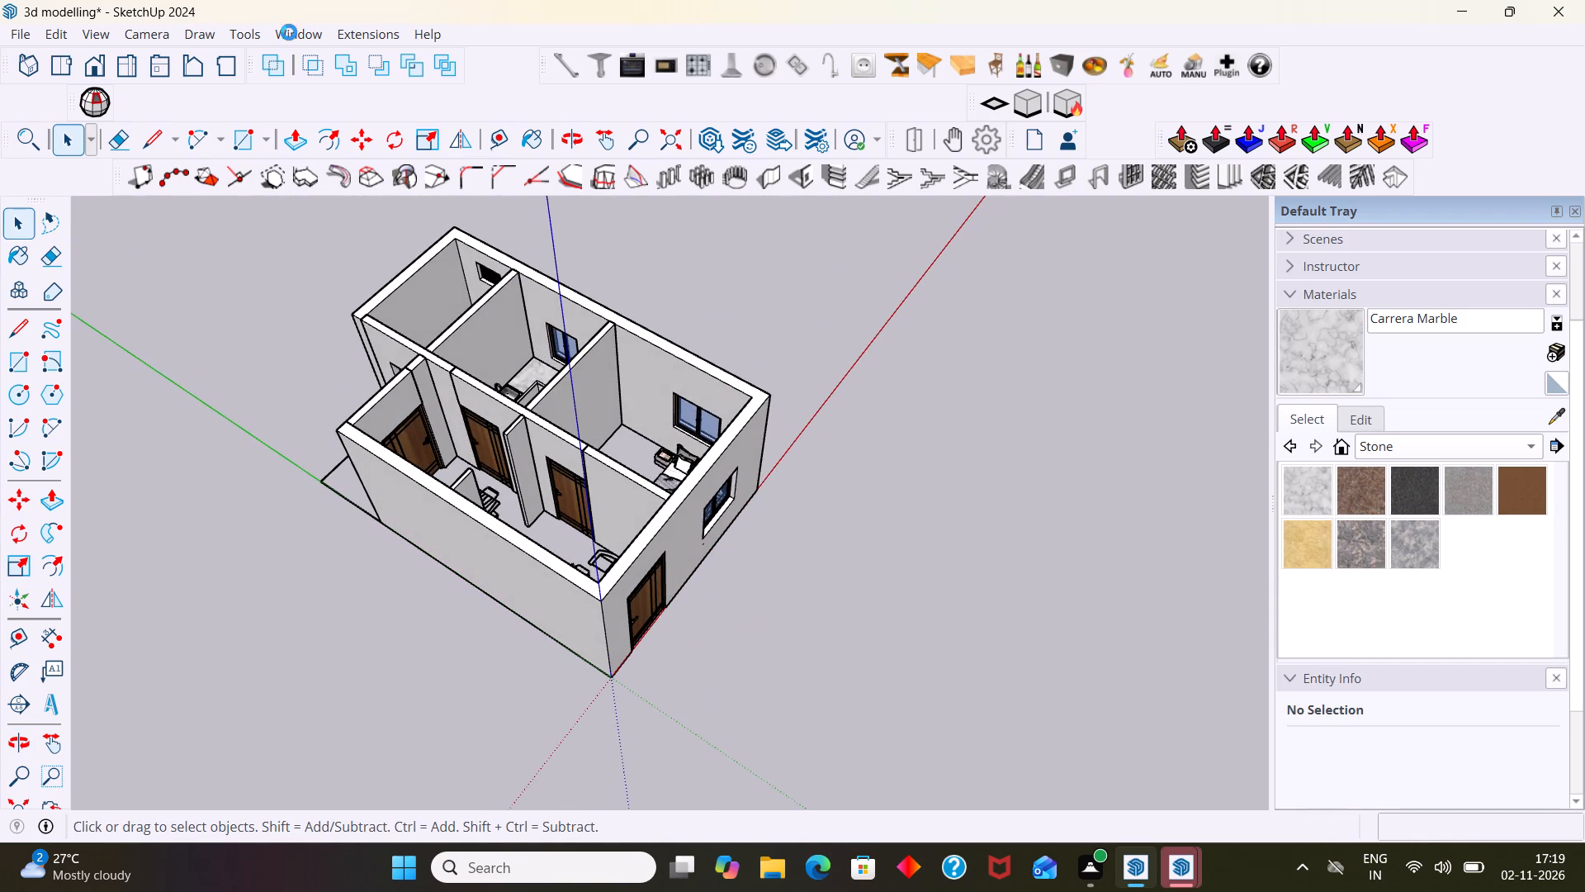
Open 3D Warehouse and look through the sofa models for a replacement living-room set.
click(289, 32)
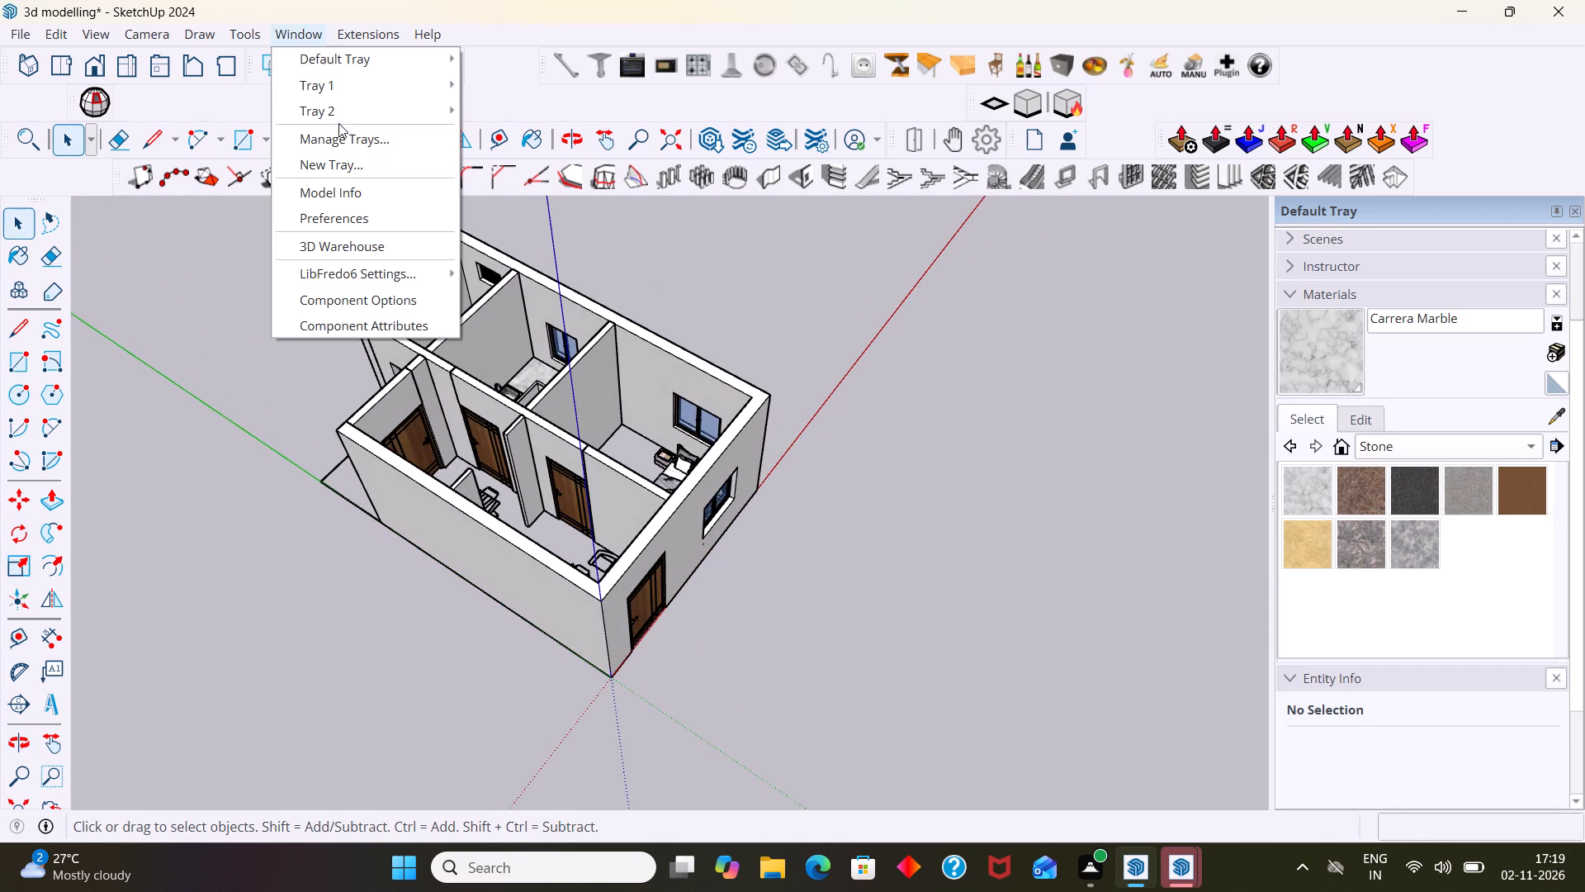
click(361, 241)
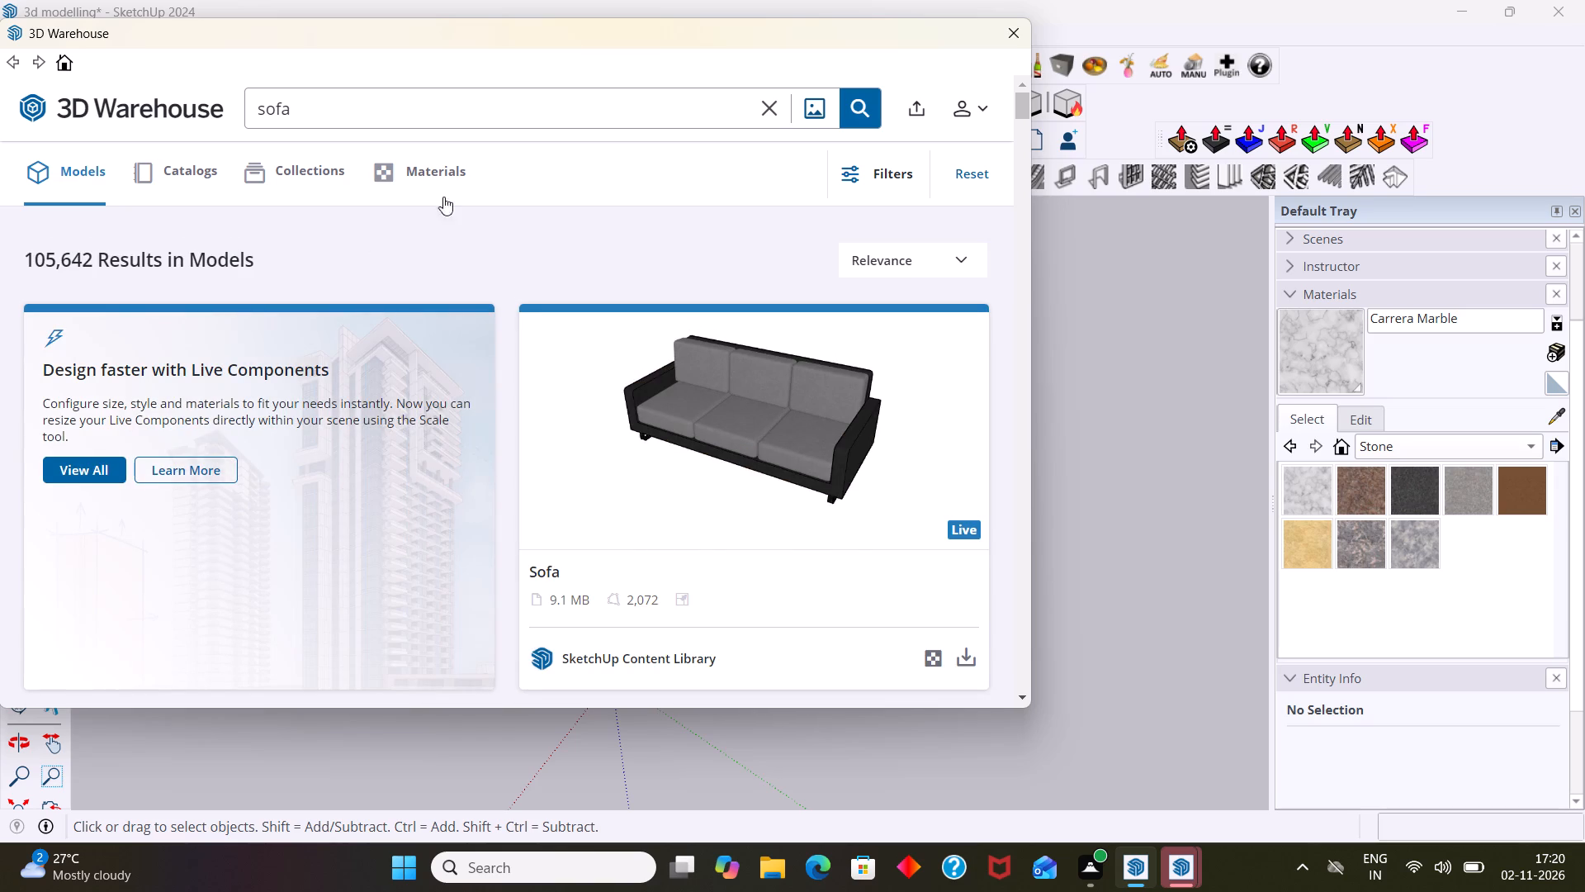
scroll(497, 169, down, 6)
scroll(706, 444, down, 2)
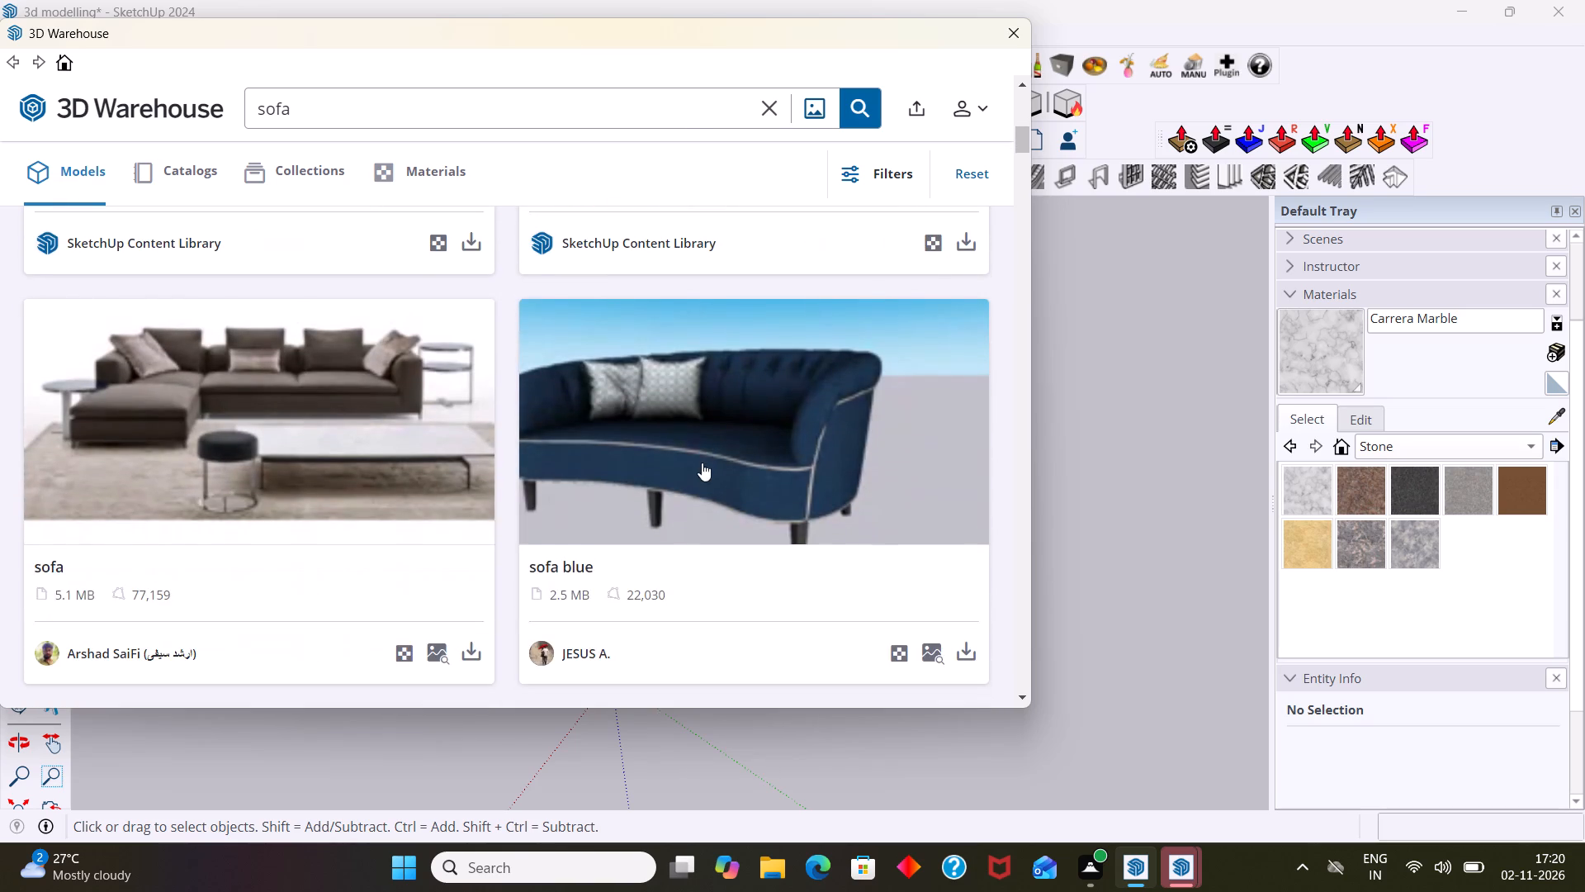
scroll(702, 473, down, 8)
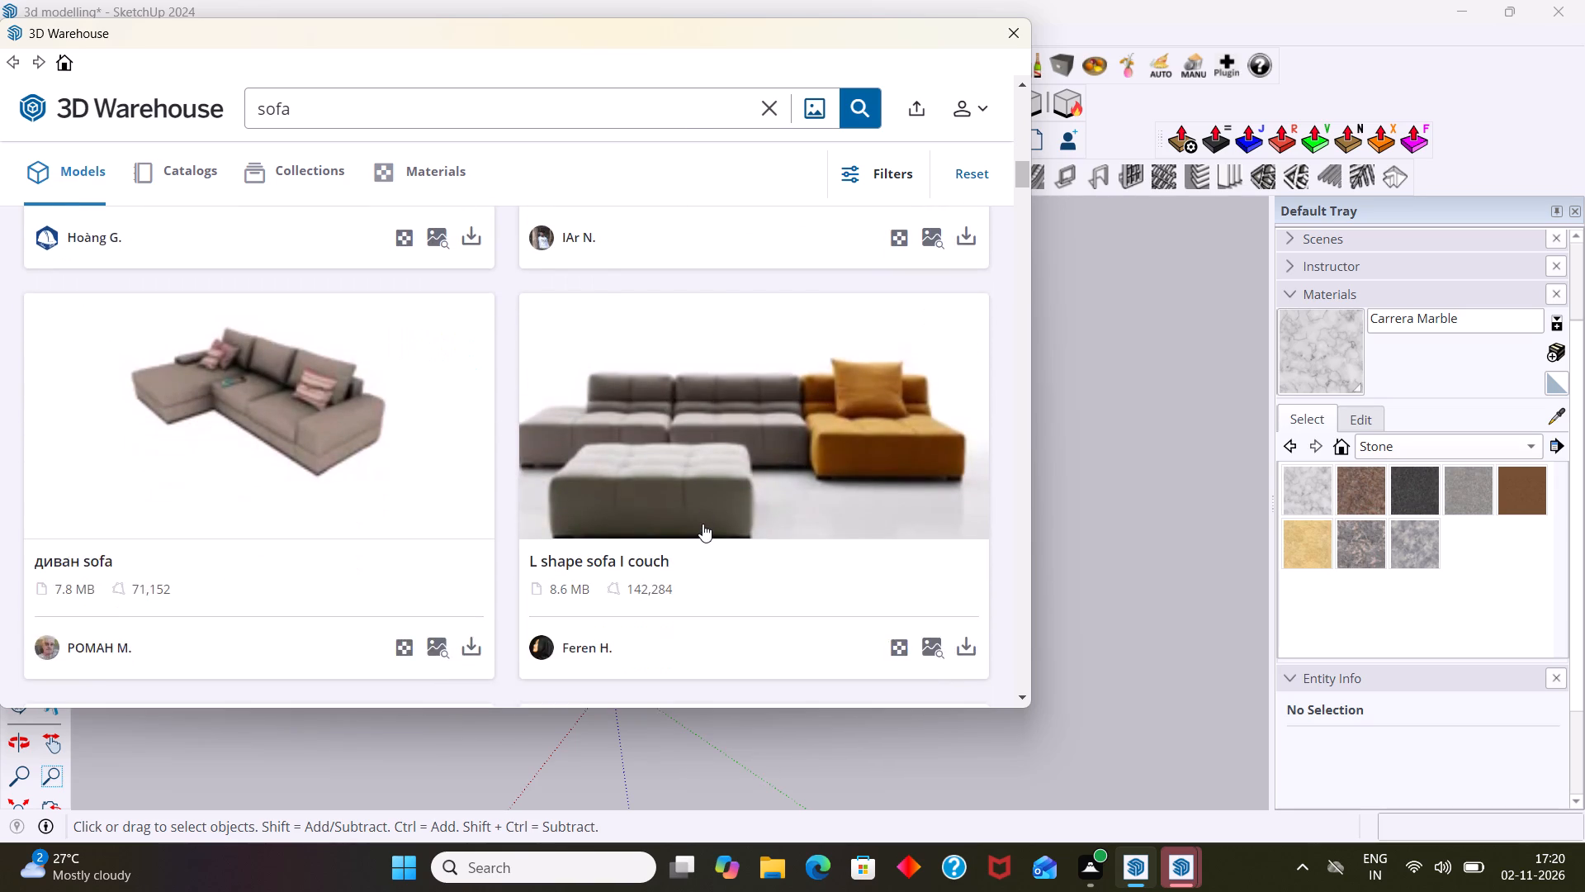
scroll(703, 524, down, 2)
scroll(703, 524, up, 2)
scroll(703, 524, down, 3)
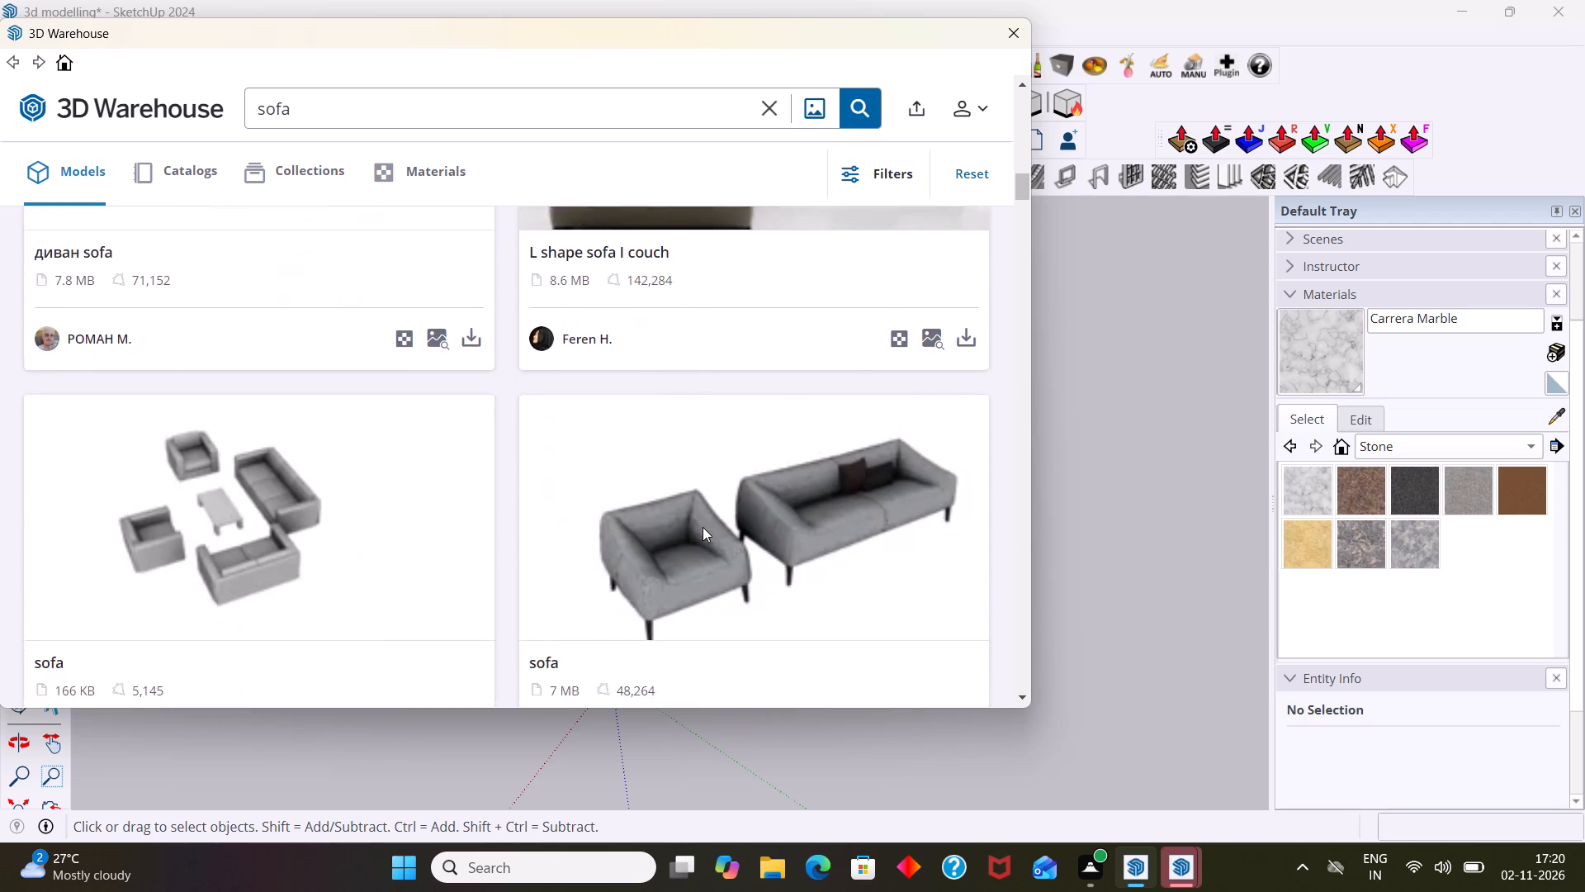
scroll(703, 527, down, 1)
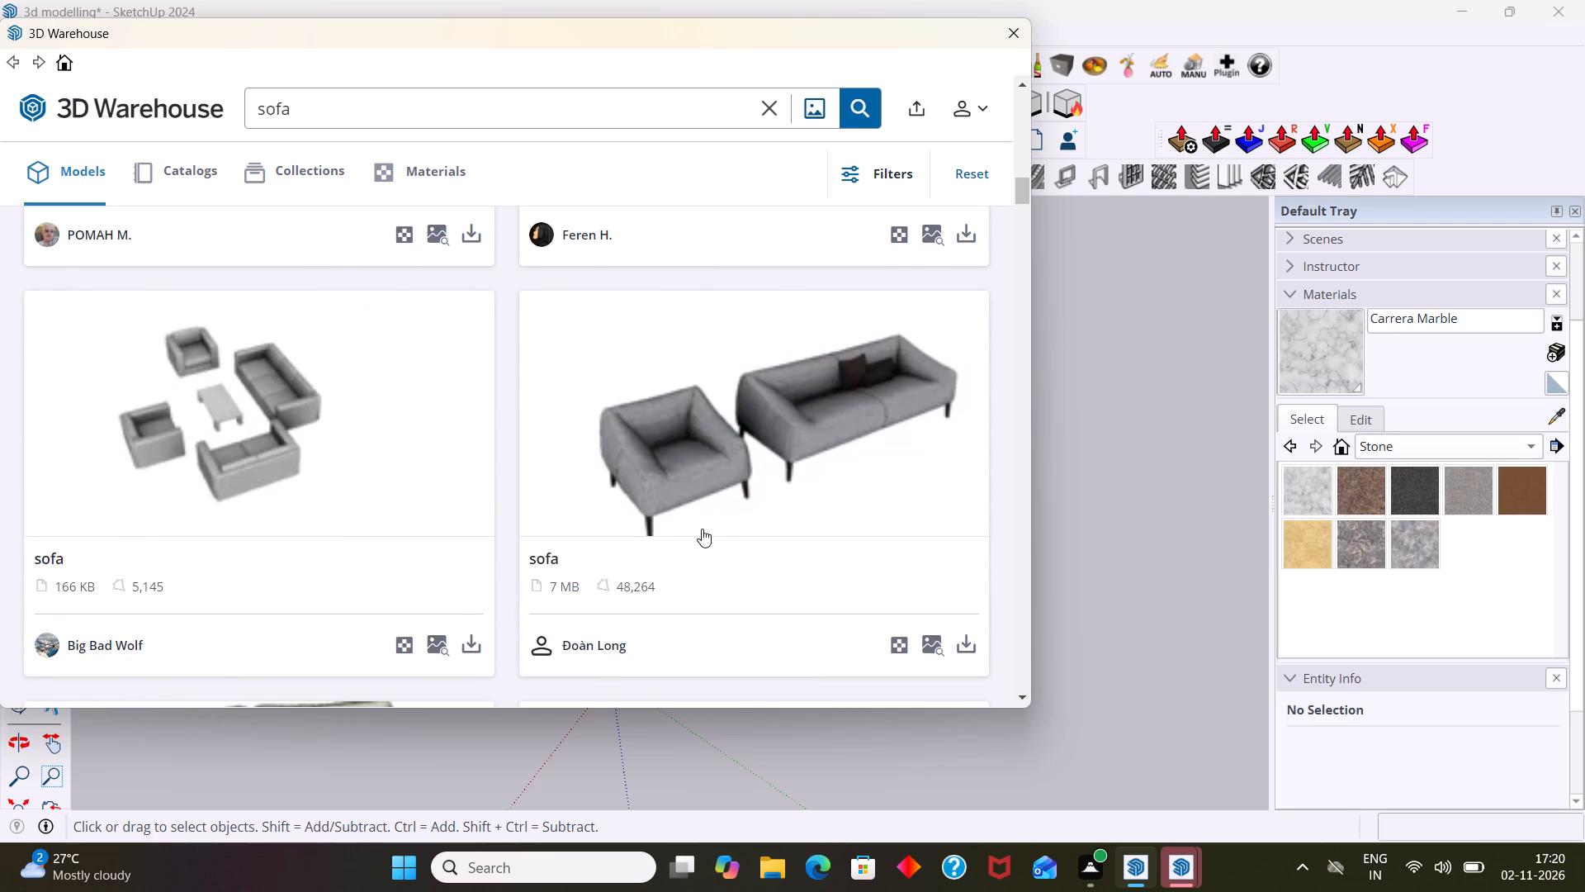
scroll(222, 381, up, 3)
scroll(219, 400, down, 5)
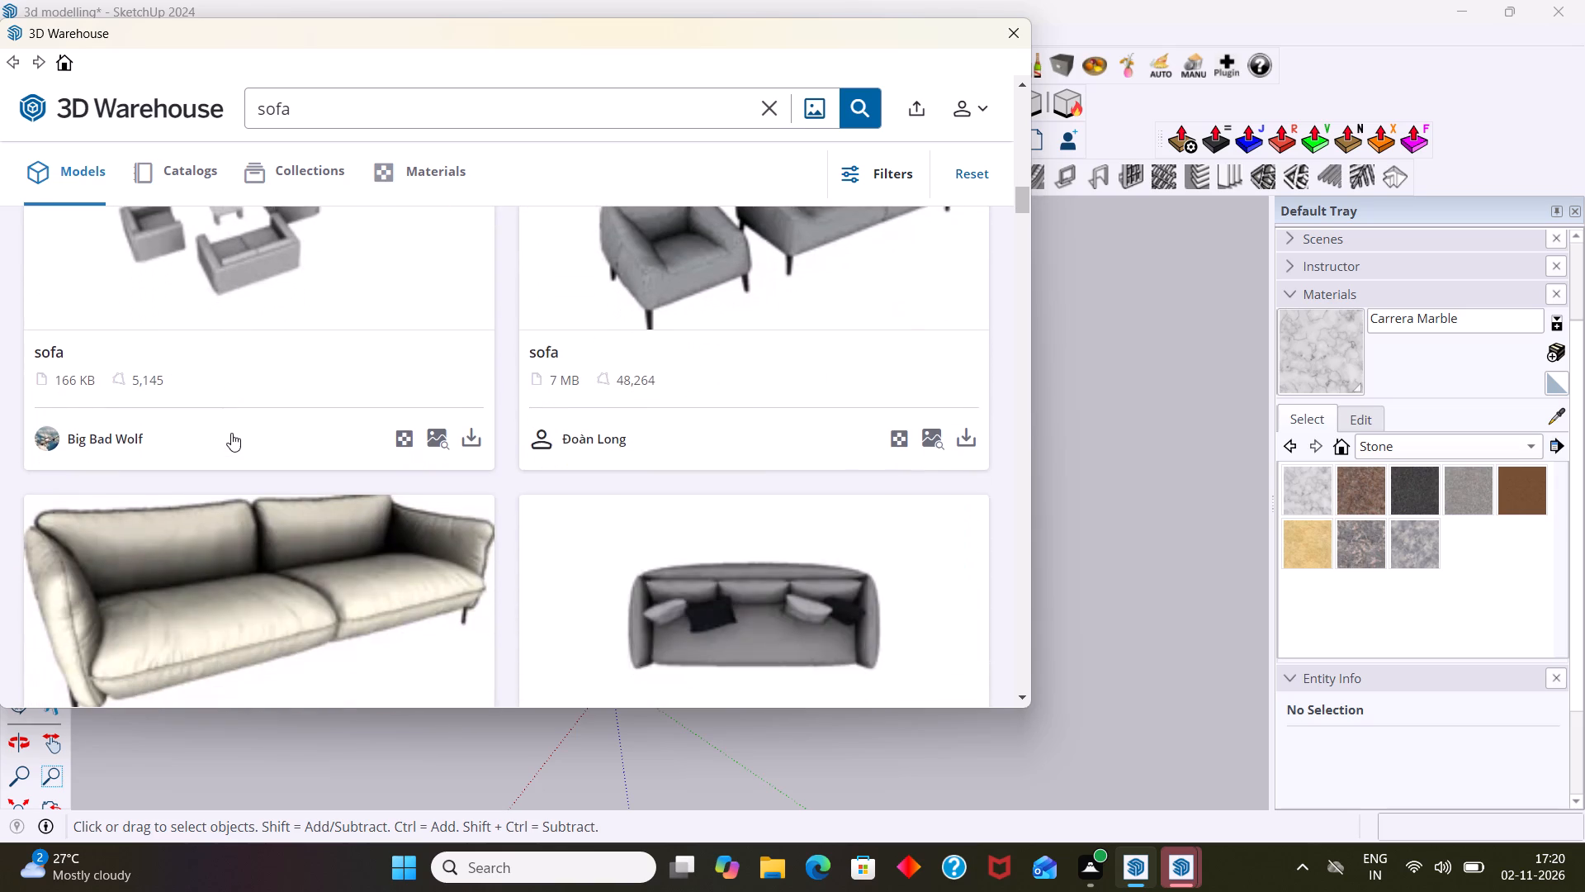
scroll(266, 446, up, 2)
scroll(266, 446, down, 1)
scroll(266, 446, up, 1)
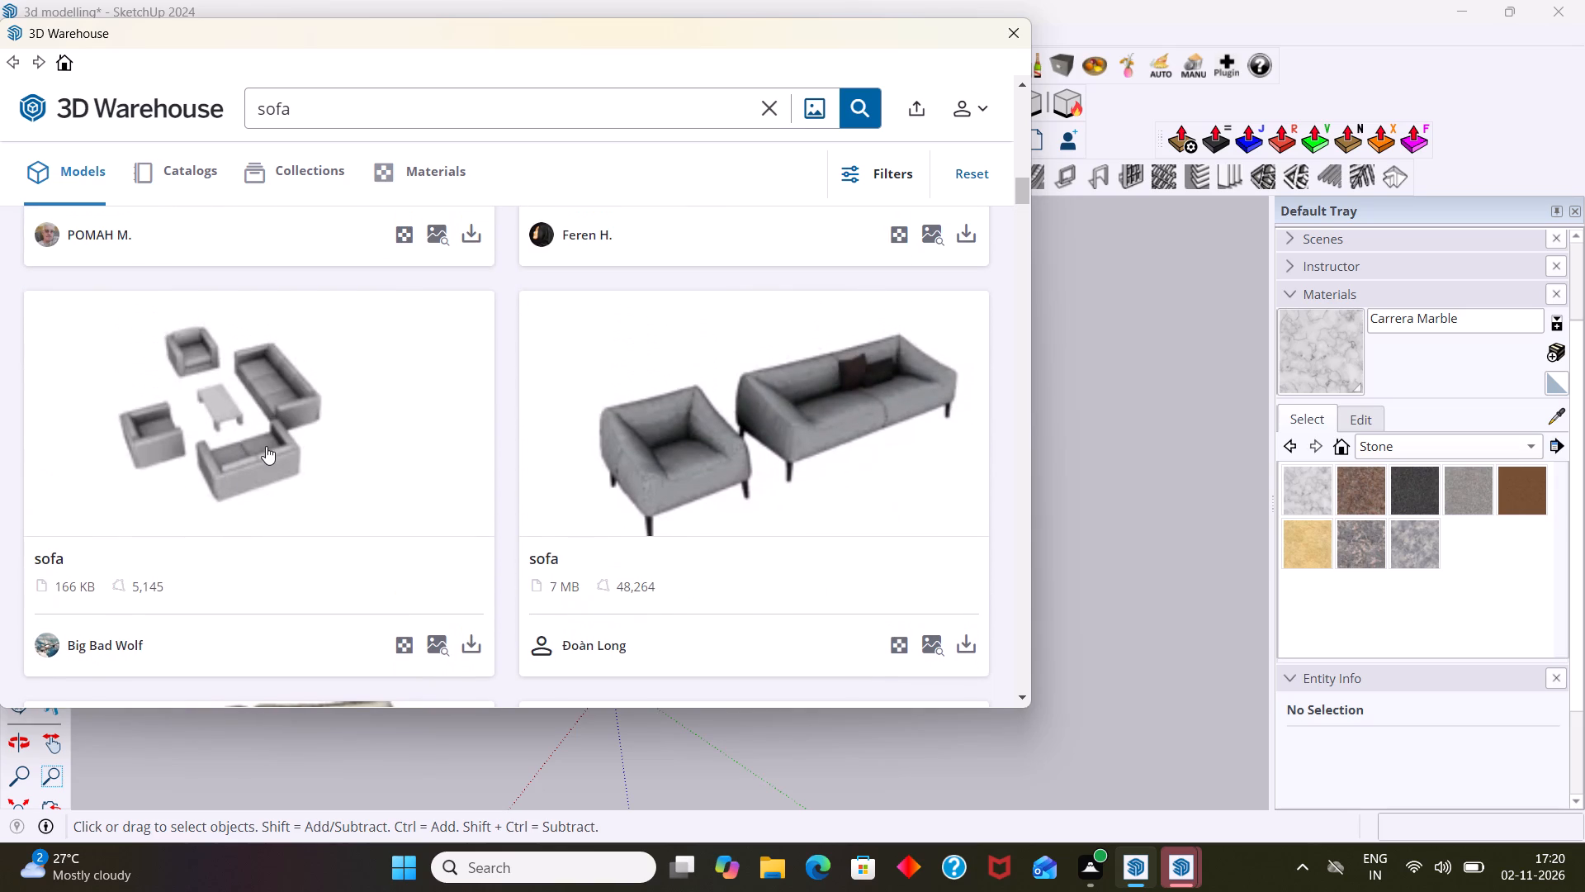
Download the 166 KB grey sofa set with two sofas, two armchairs and a table directly into the model, declining the subscription offer.
click(476, 647)
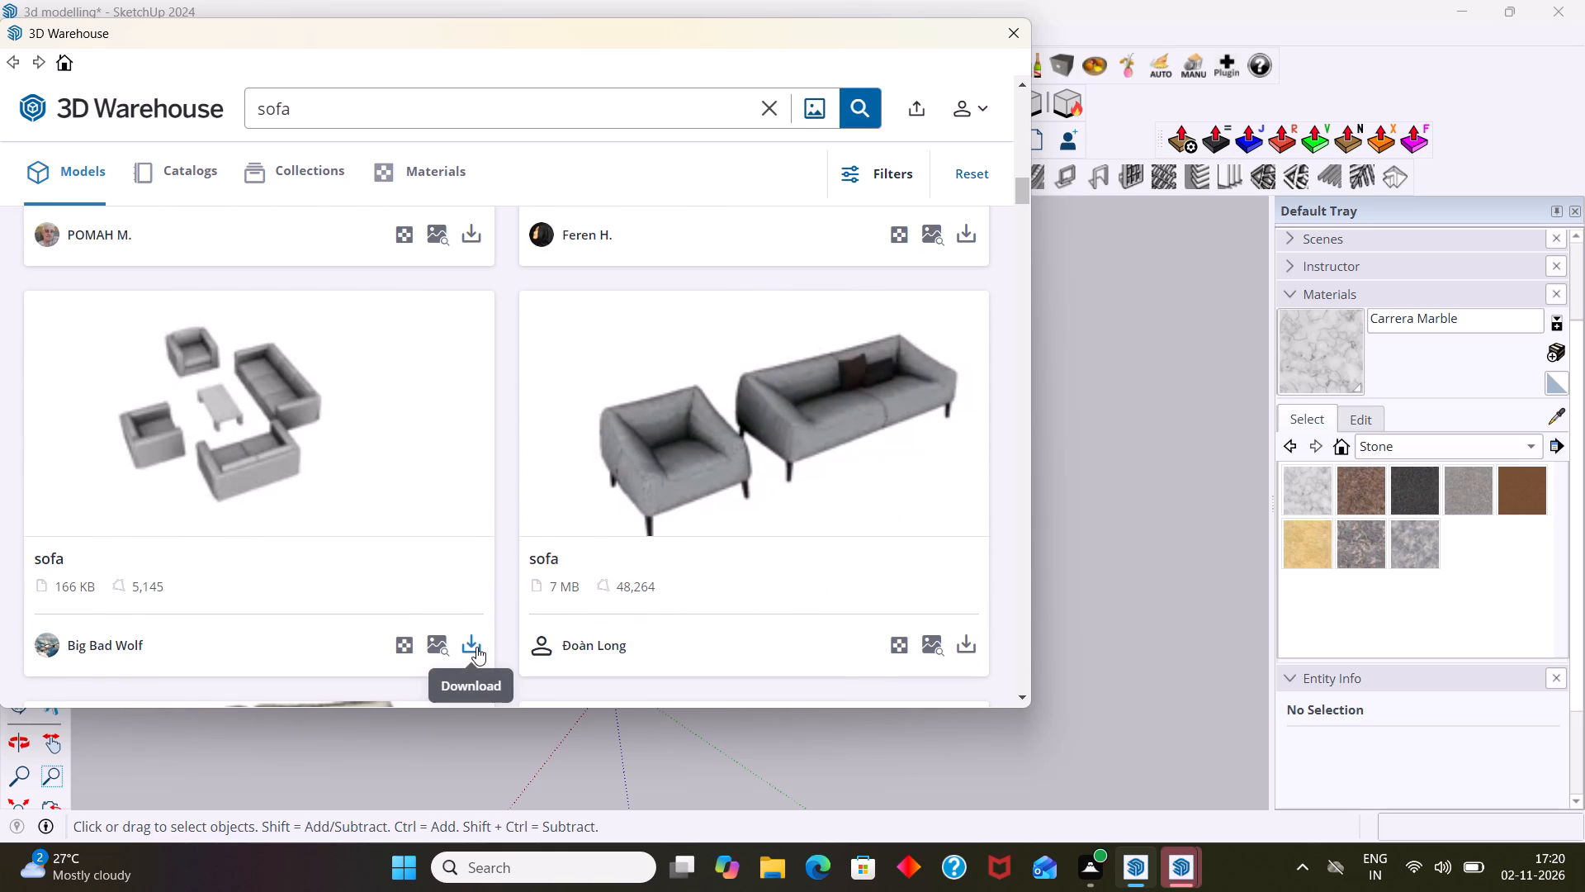
scroll(563, 557, down, 5)
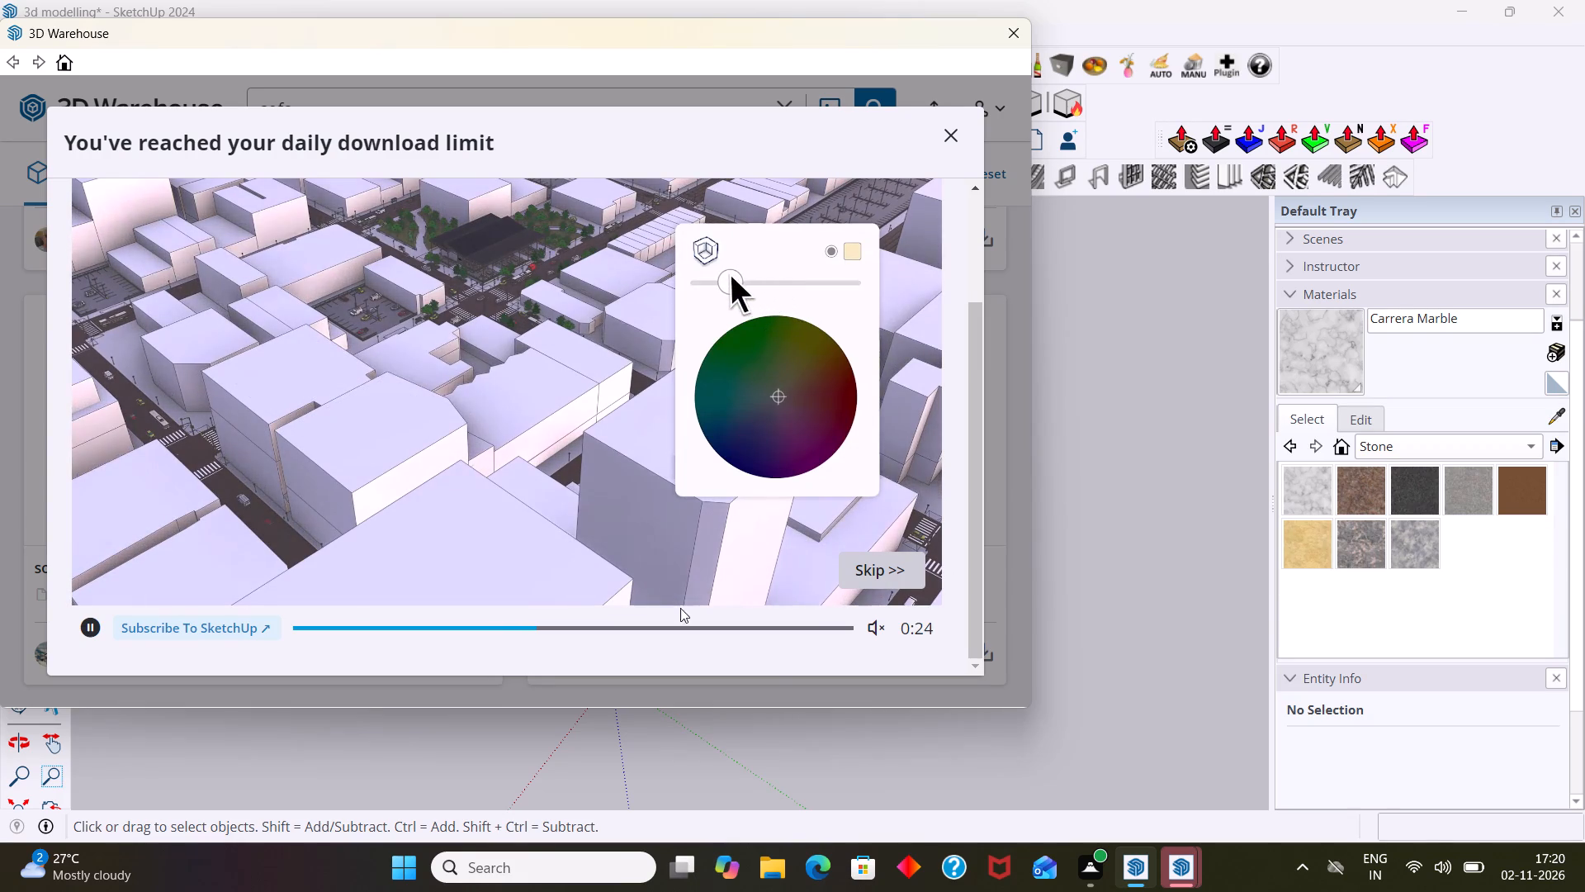
click(869, 572)
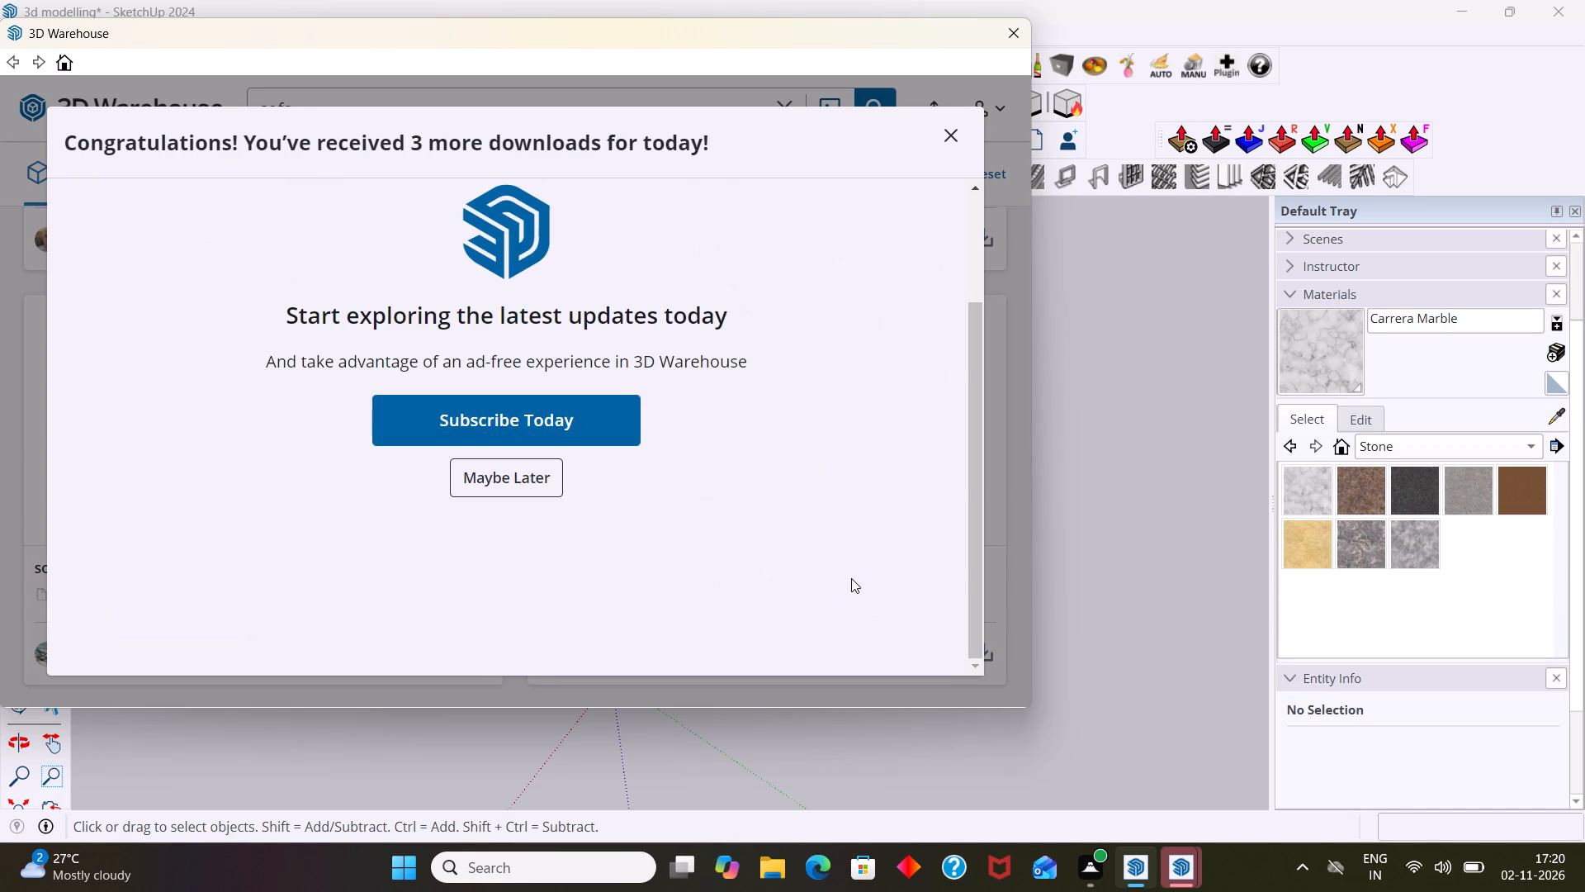
click(537, 476)
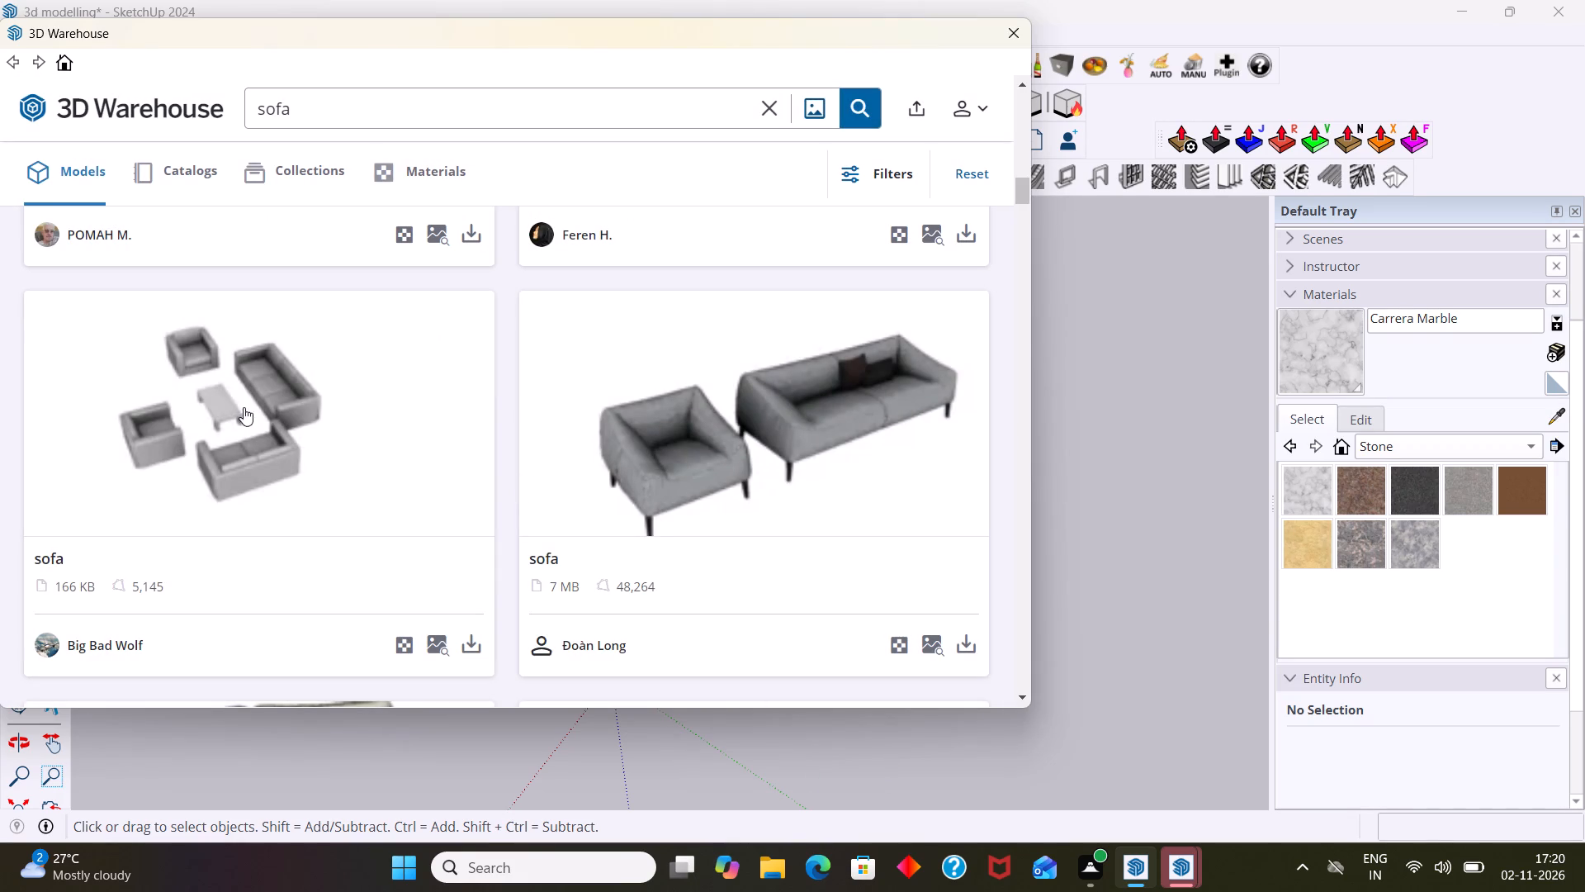
click(468, 639)
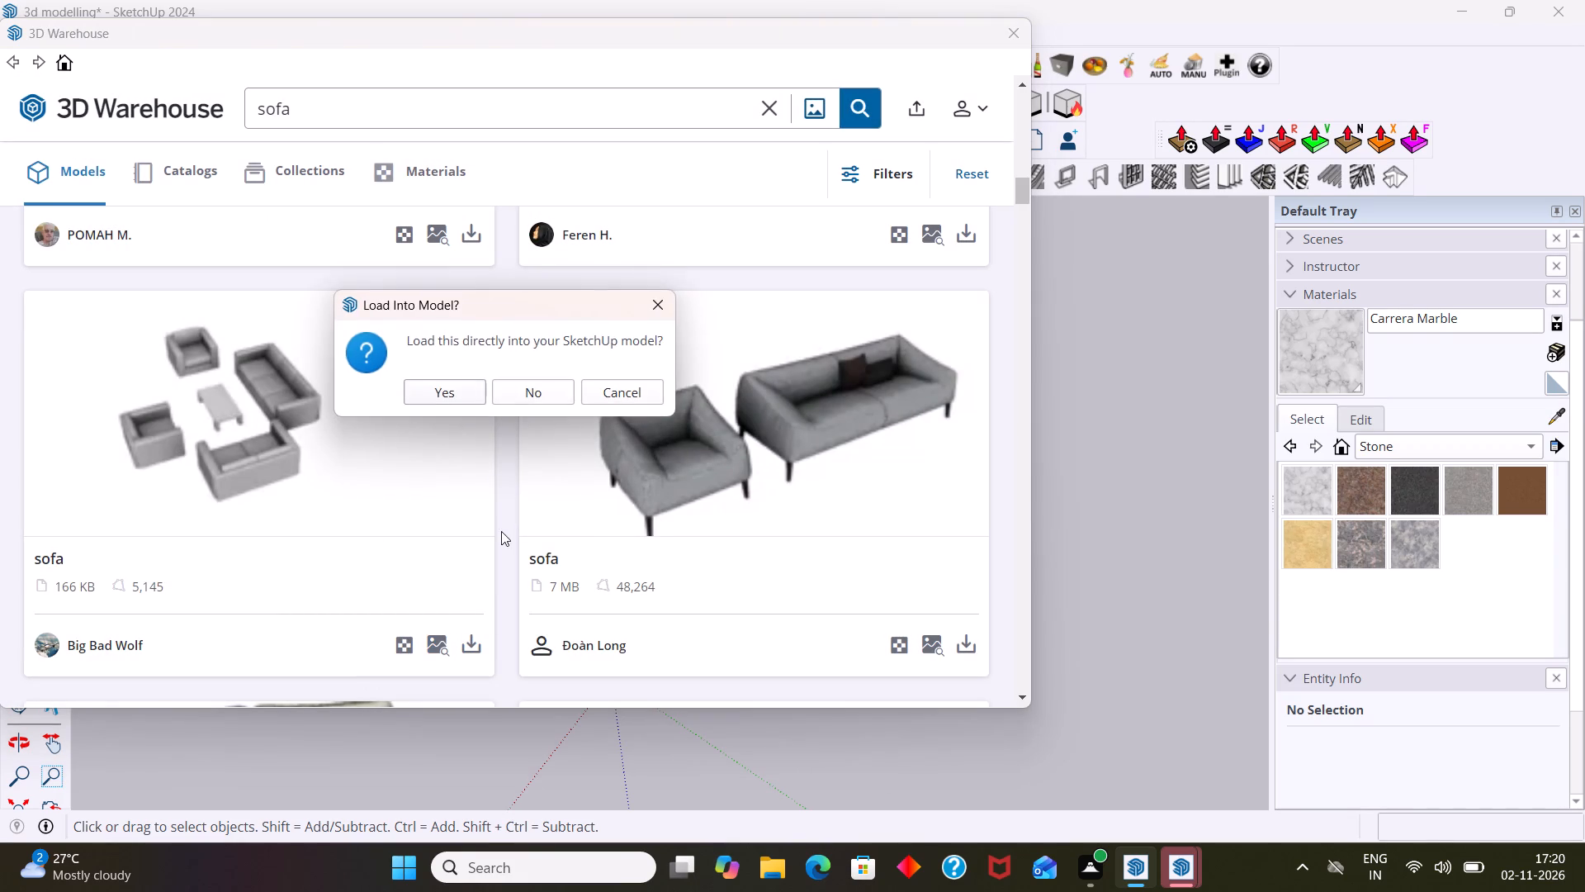
click(457, 390)
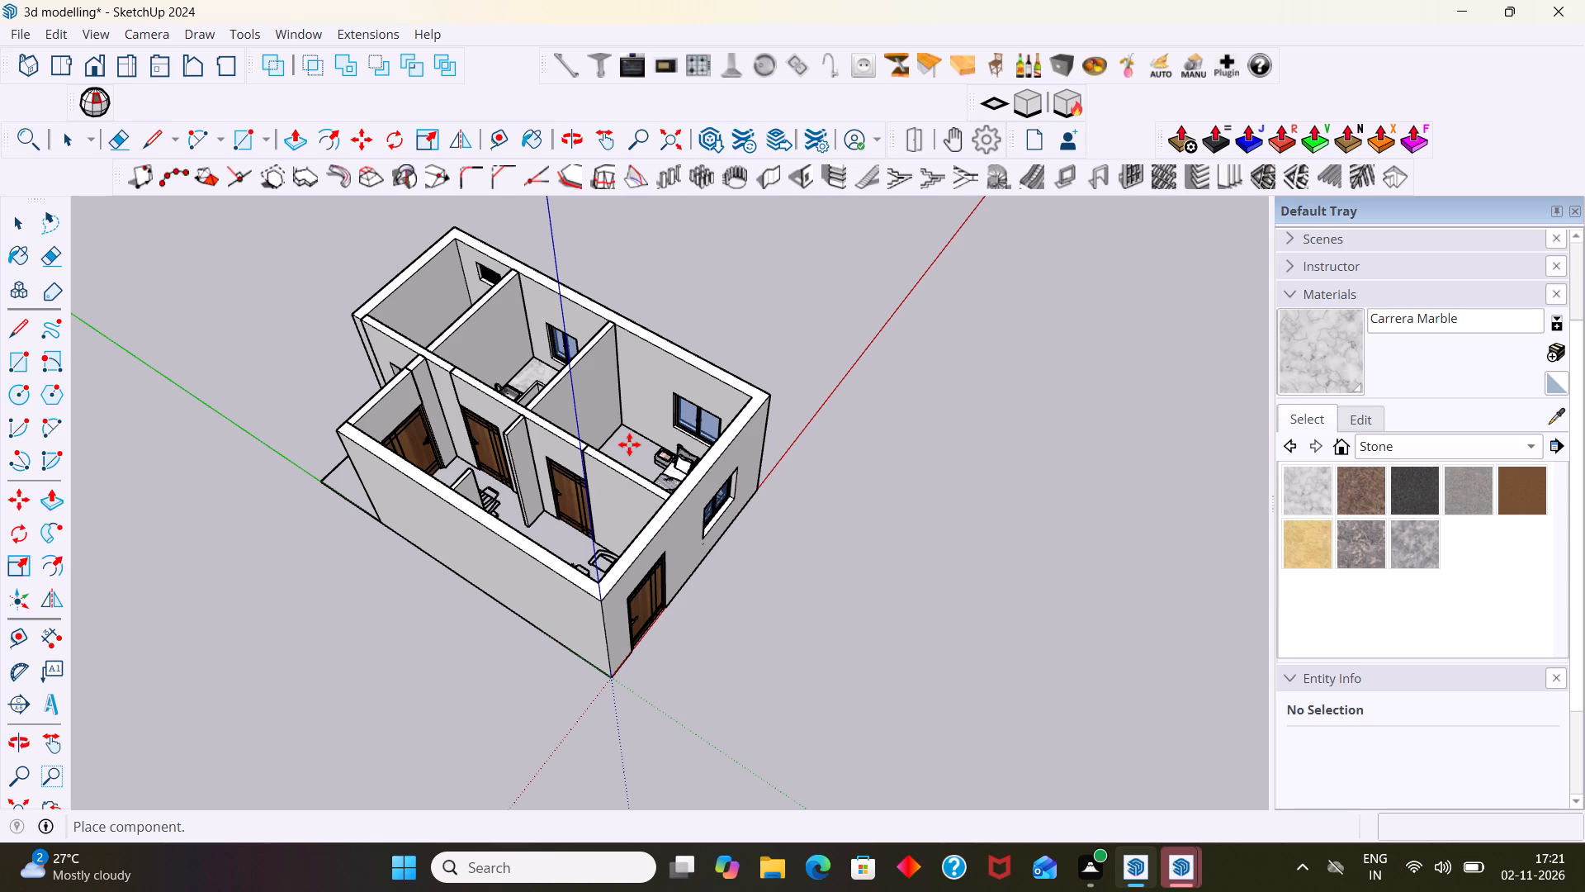
Place the sofa set on open ground outside the house, beyond the end wall with the door and window.
scroll(816, 539, up, 2)
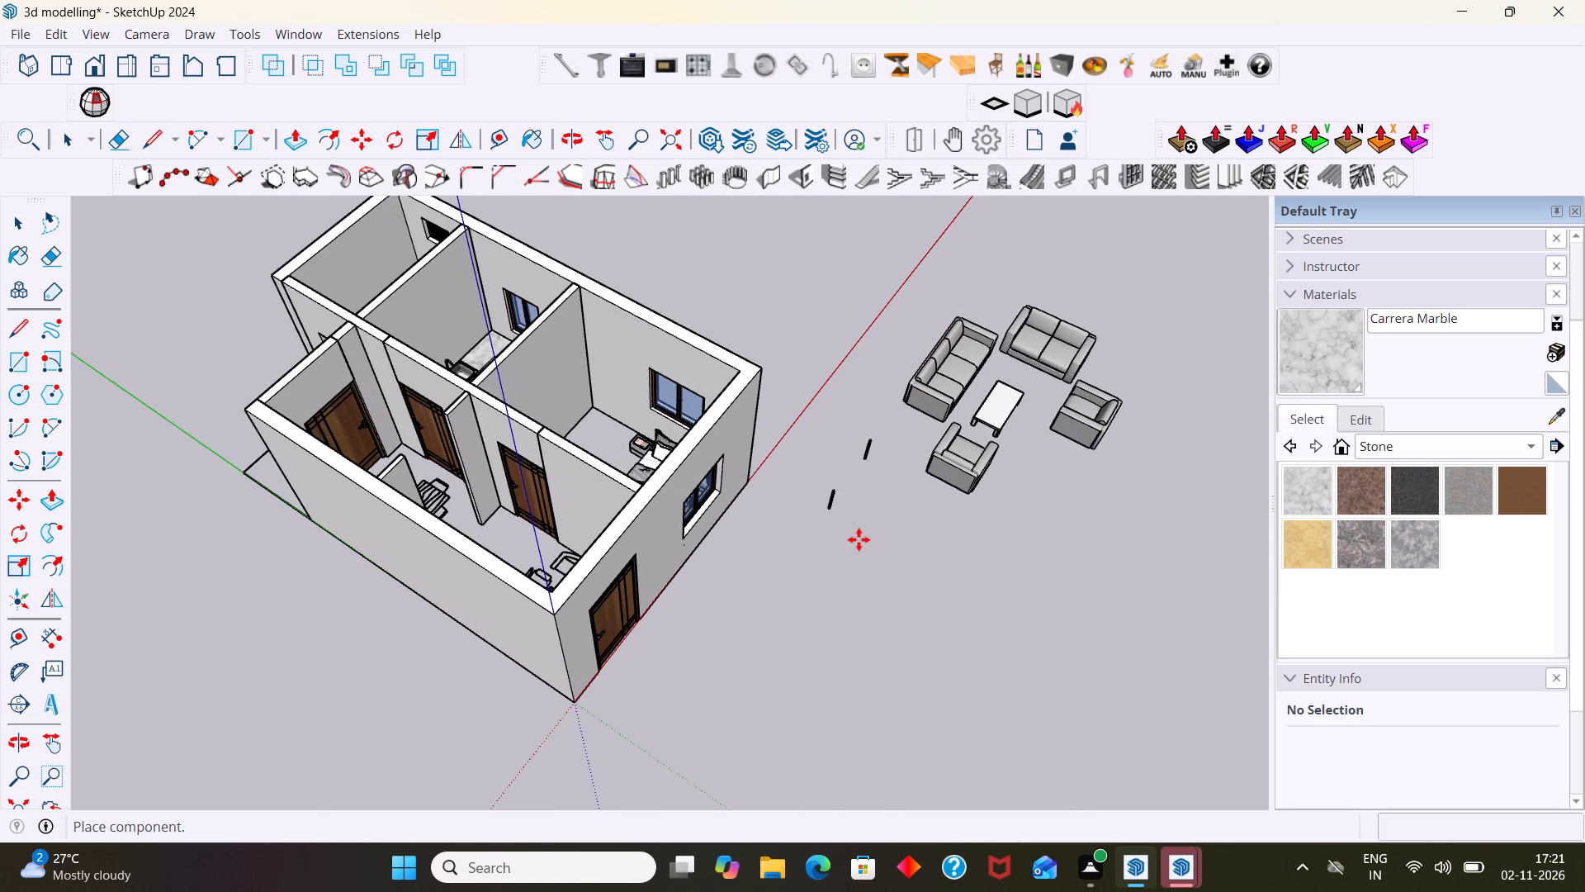
click(859, 539)
key(space)
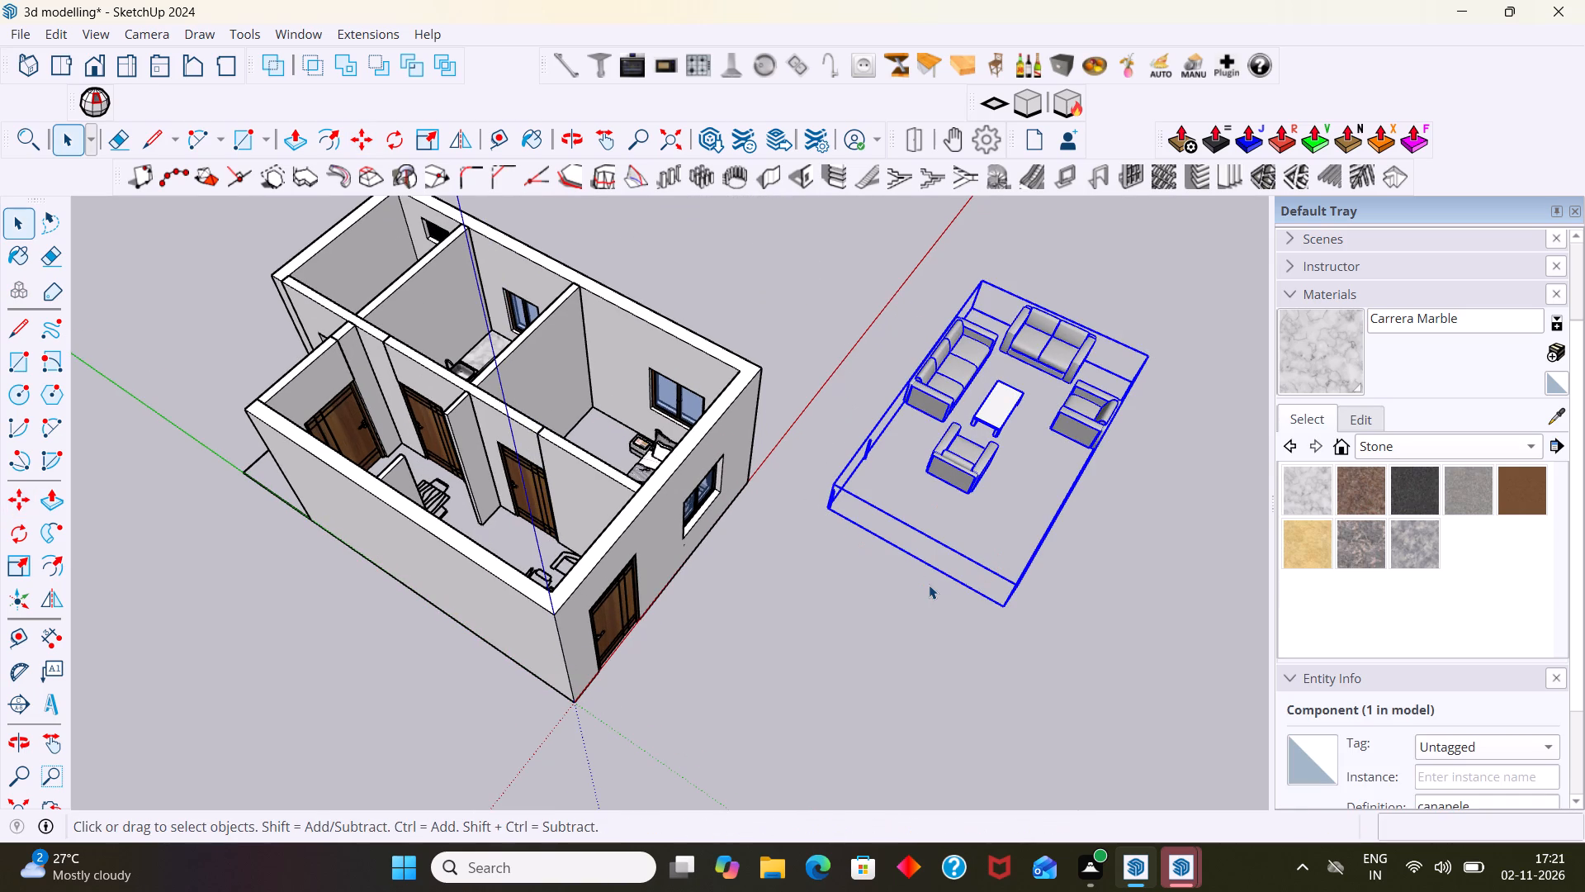
Open the grey sofa set component for editing and delete the stray thin post nearer the three-seat sofa.
click(1005, 517)
scroll(920, 486, up, 3)
click(854, 439)
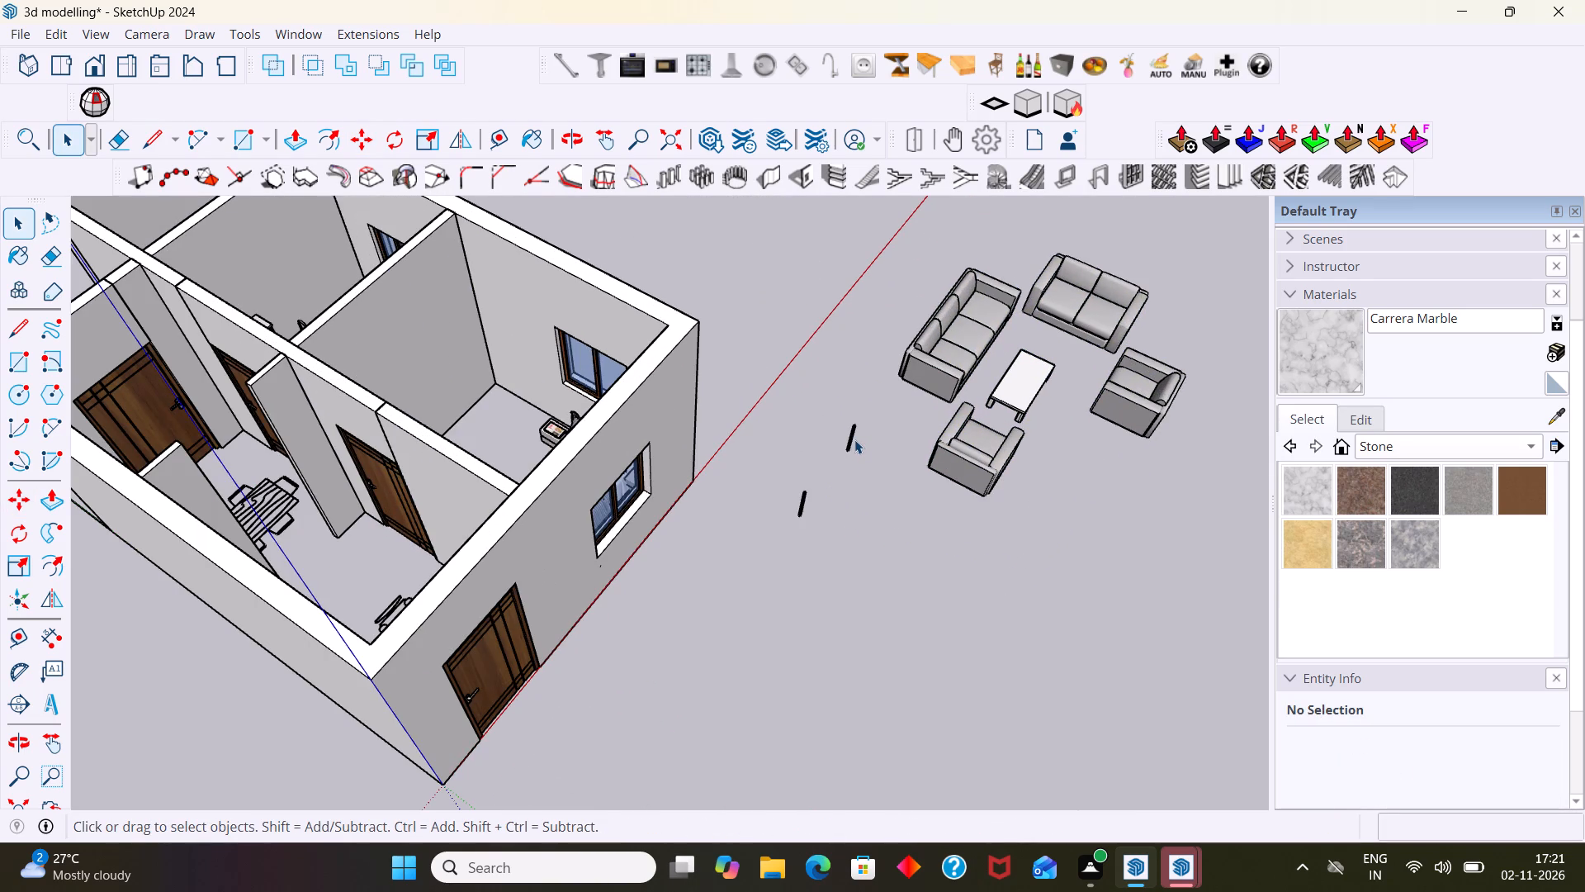
double_click(854, 439)
key(Delete)
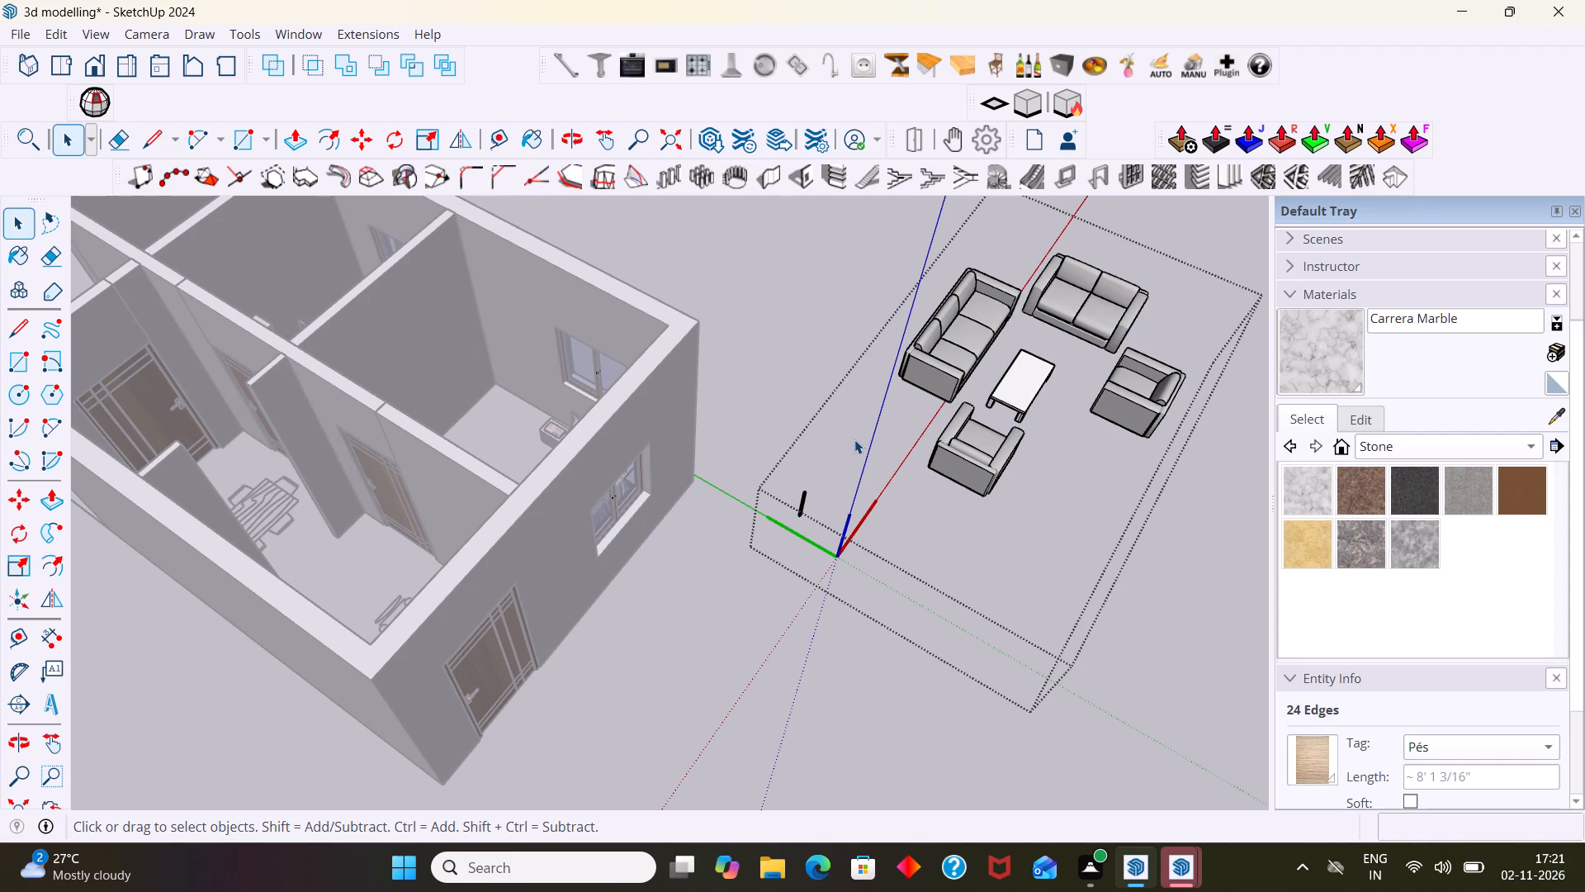
Delete all edges of the remaining stray thin post, including its small end outlines, and leave the sofa set component.
click(800, 503)
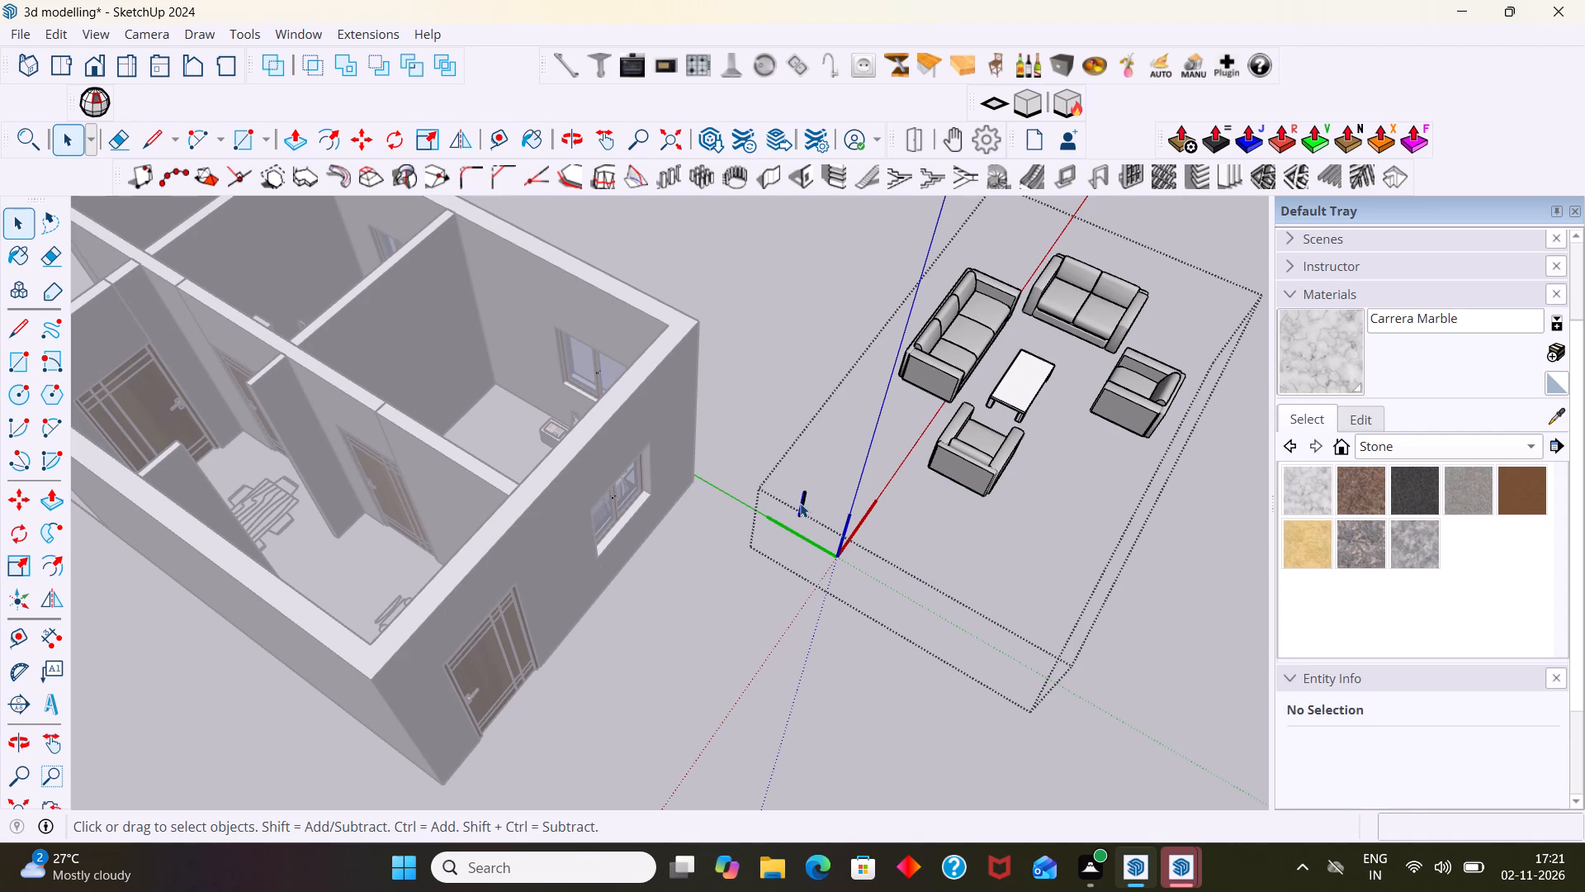
key(Delete)
key(Delete)
scroll(859, 521, up, 7)
click(804, 500)
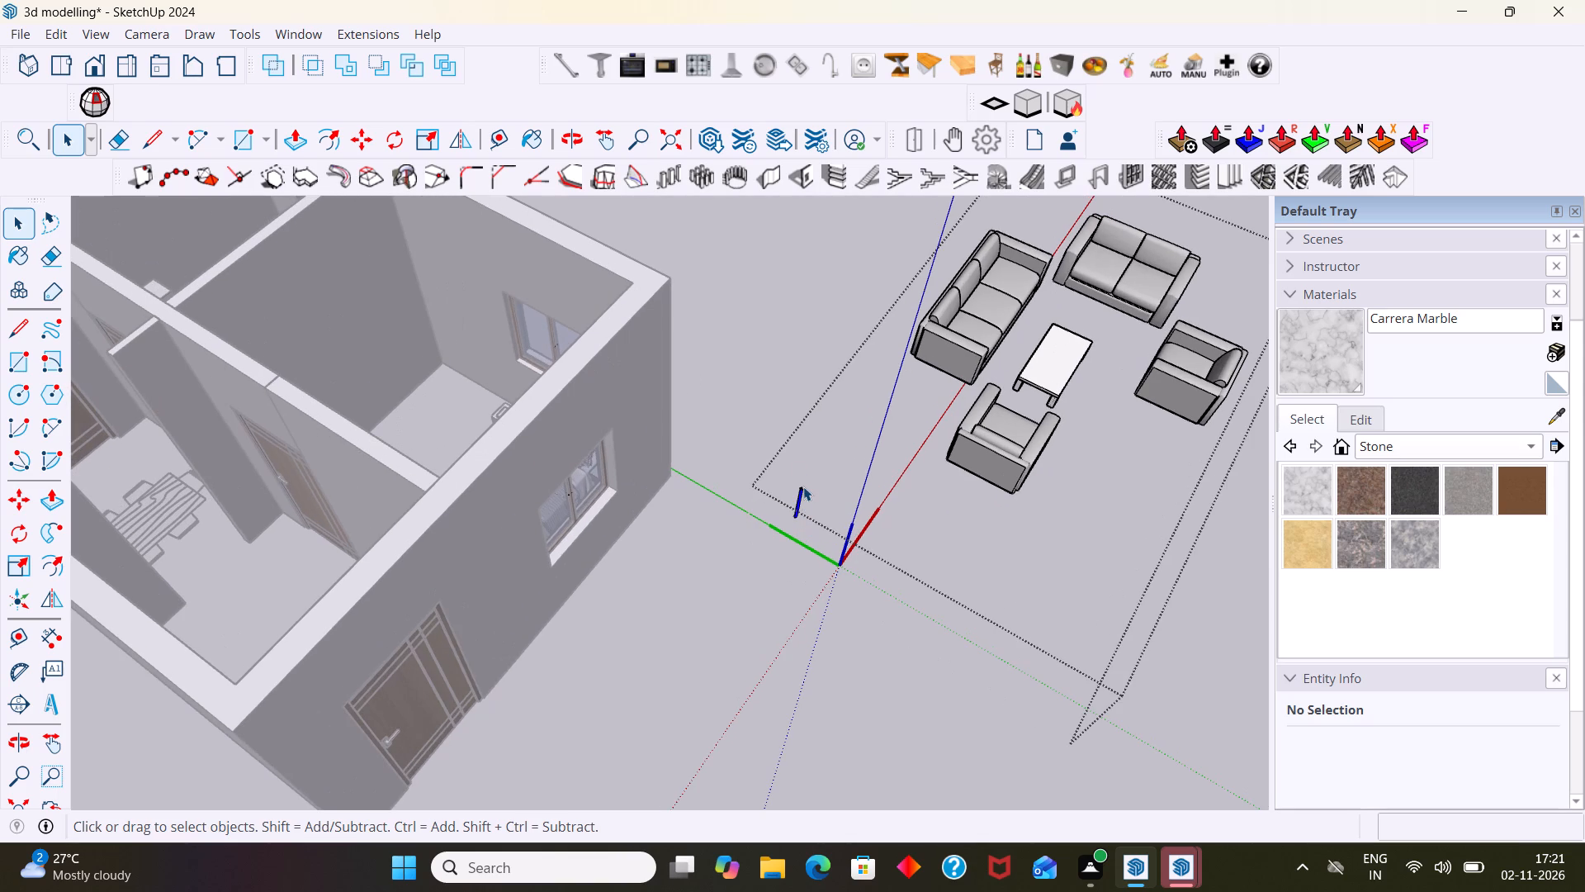
key(Delete)
scroll(802, 498, up, 4)
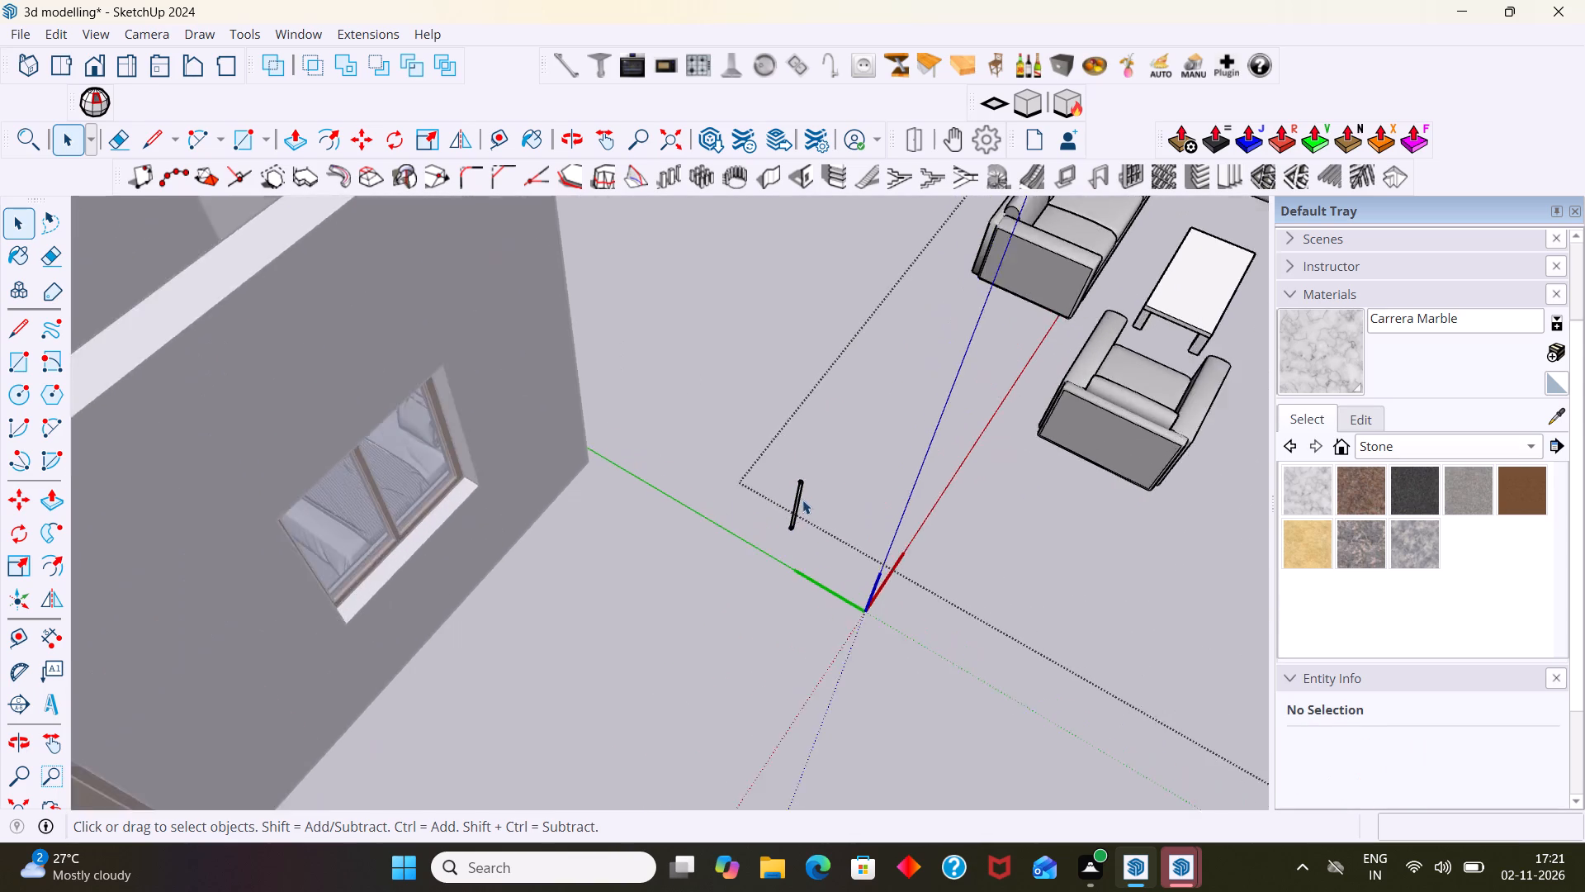
scroll(802, 500, up, 14)
drag(806, 510, 762, 478)
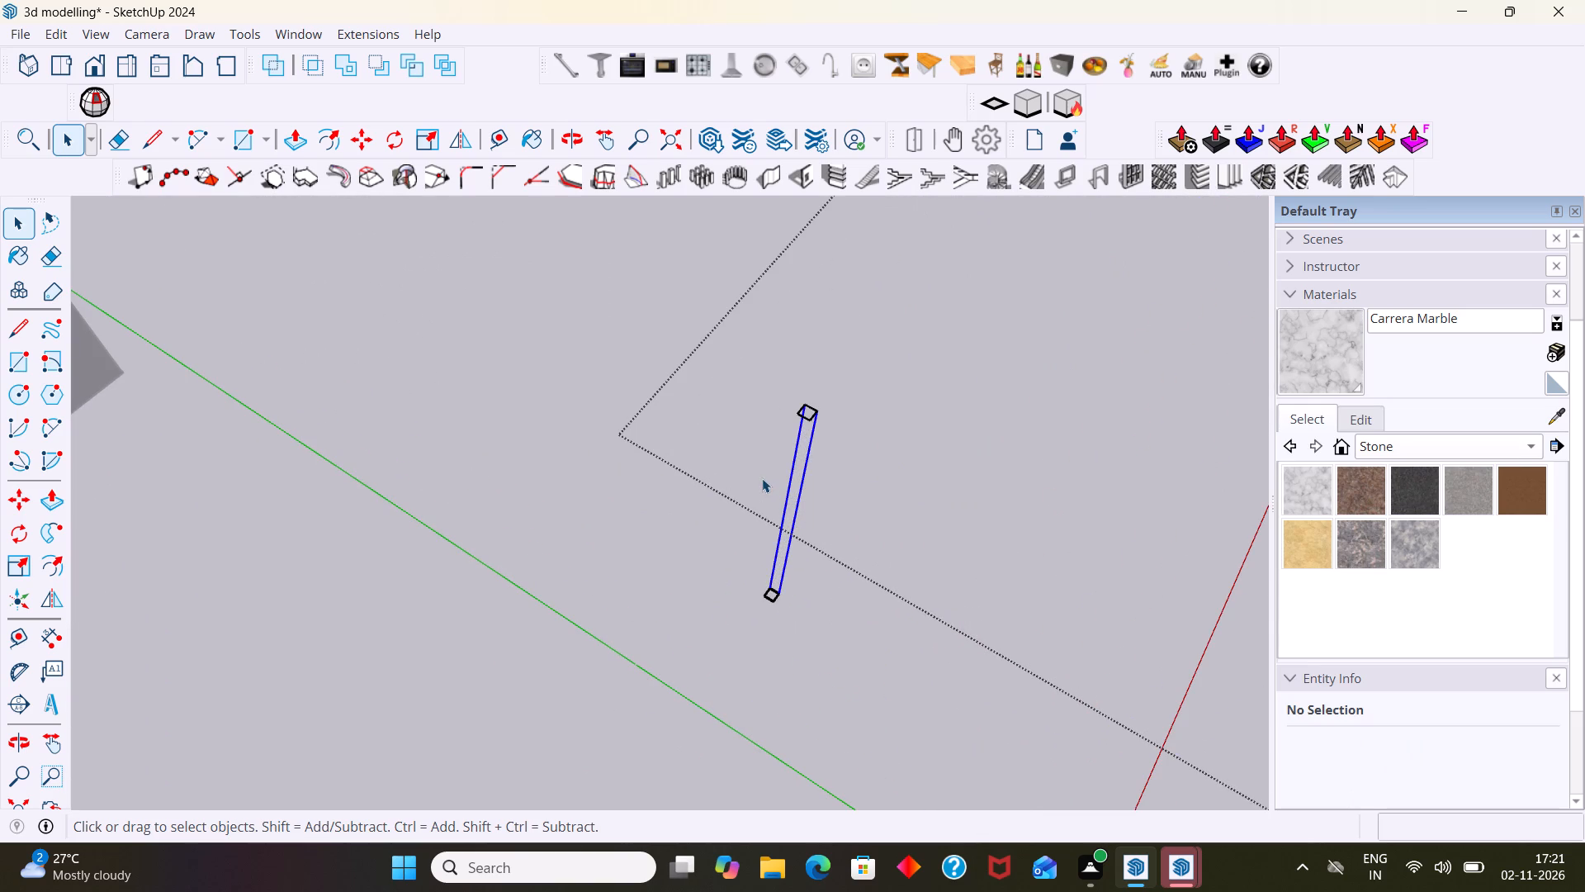
key(Delete)
drag(823, 493, 792, 418)
key(Delete)
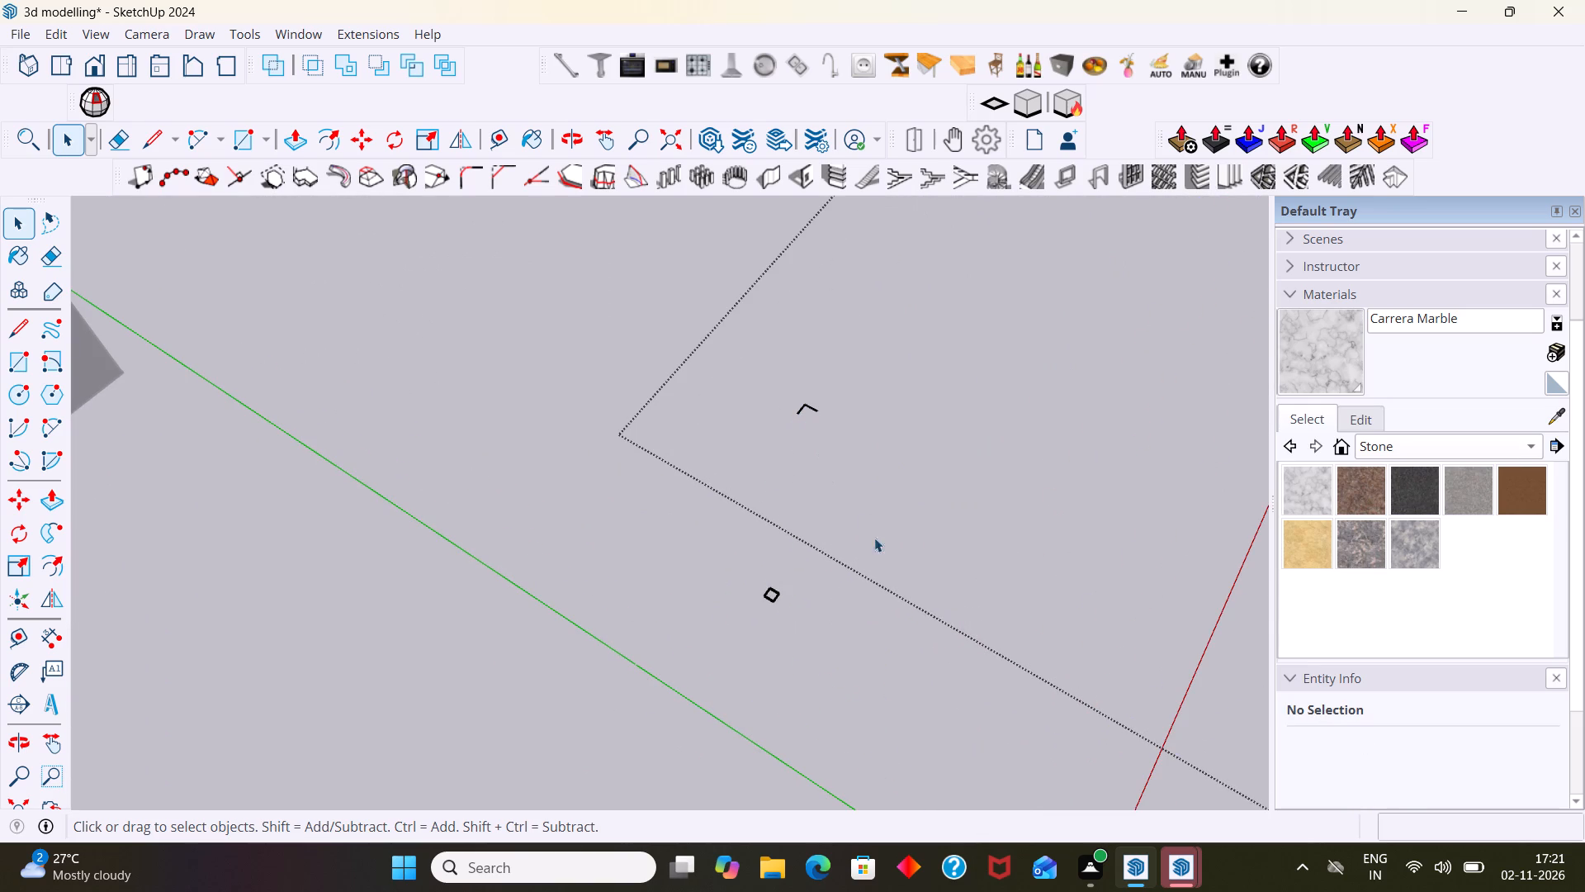
drag(866, 544, 769, 384)
key(Delete)
drag(859, 639, 736, 548)
key(Delete)
scroll(756, 546, down, 4)
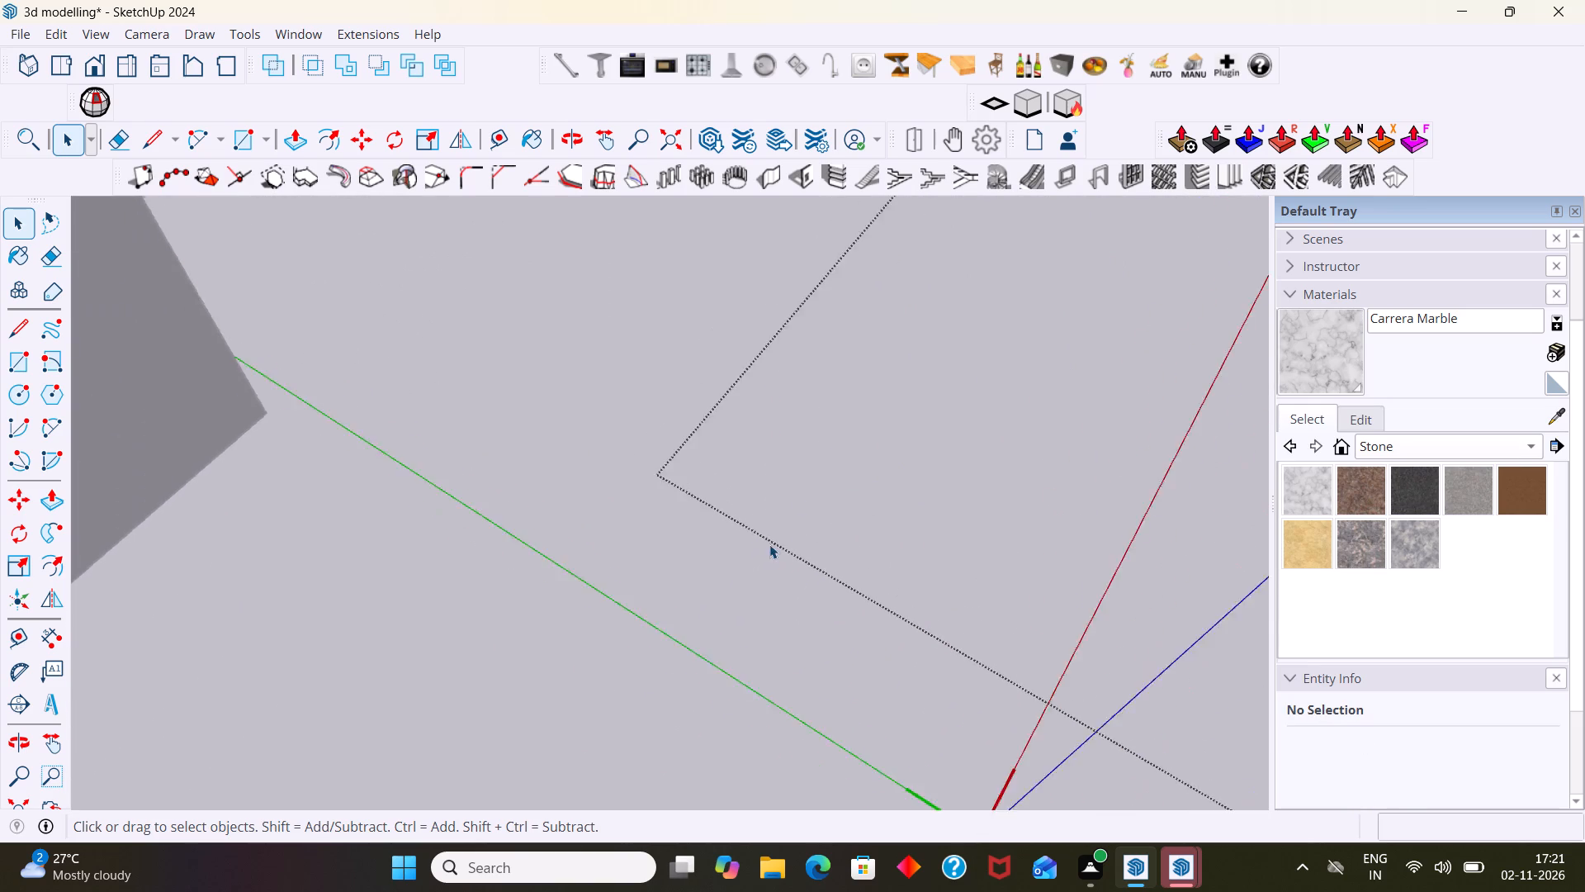
scroll(769, 544, down, 12)
click(1099, 634)
scroll(1087, 624, down, 4)
shift+middle_drag(1084, 612, 1051, 605)
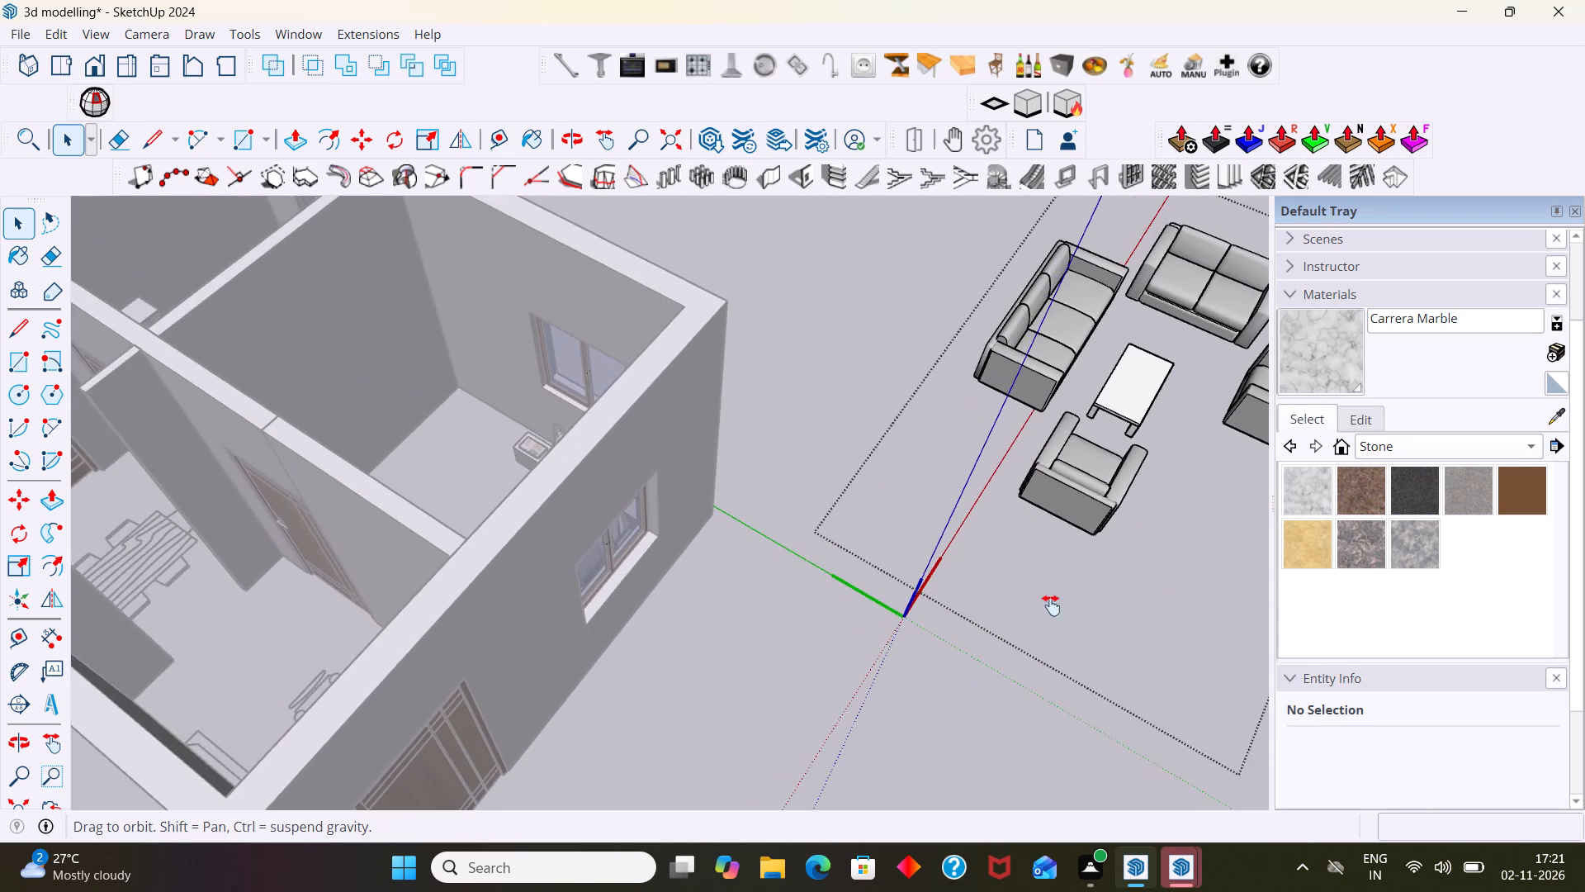
shift+middle_drag(1051, 605, 820, 602)
scroll(836, 595, down, 6)
middle_drag(890, 572, 750, 553)
scroll(762, 545, down, 5)
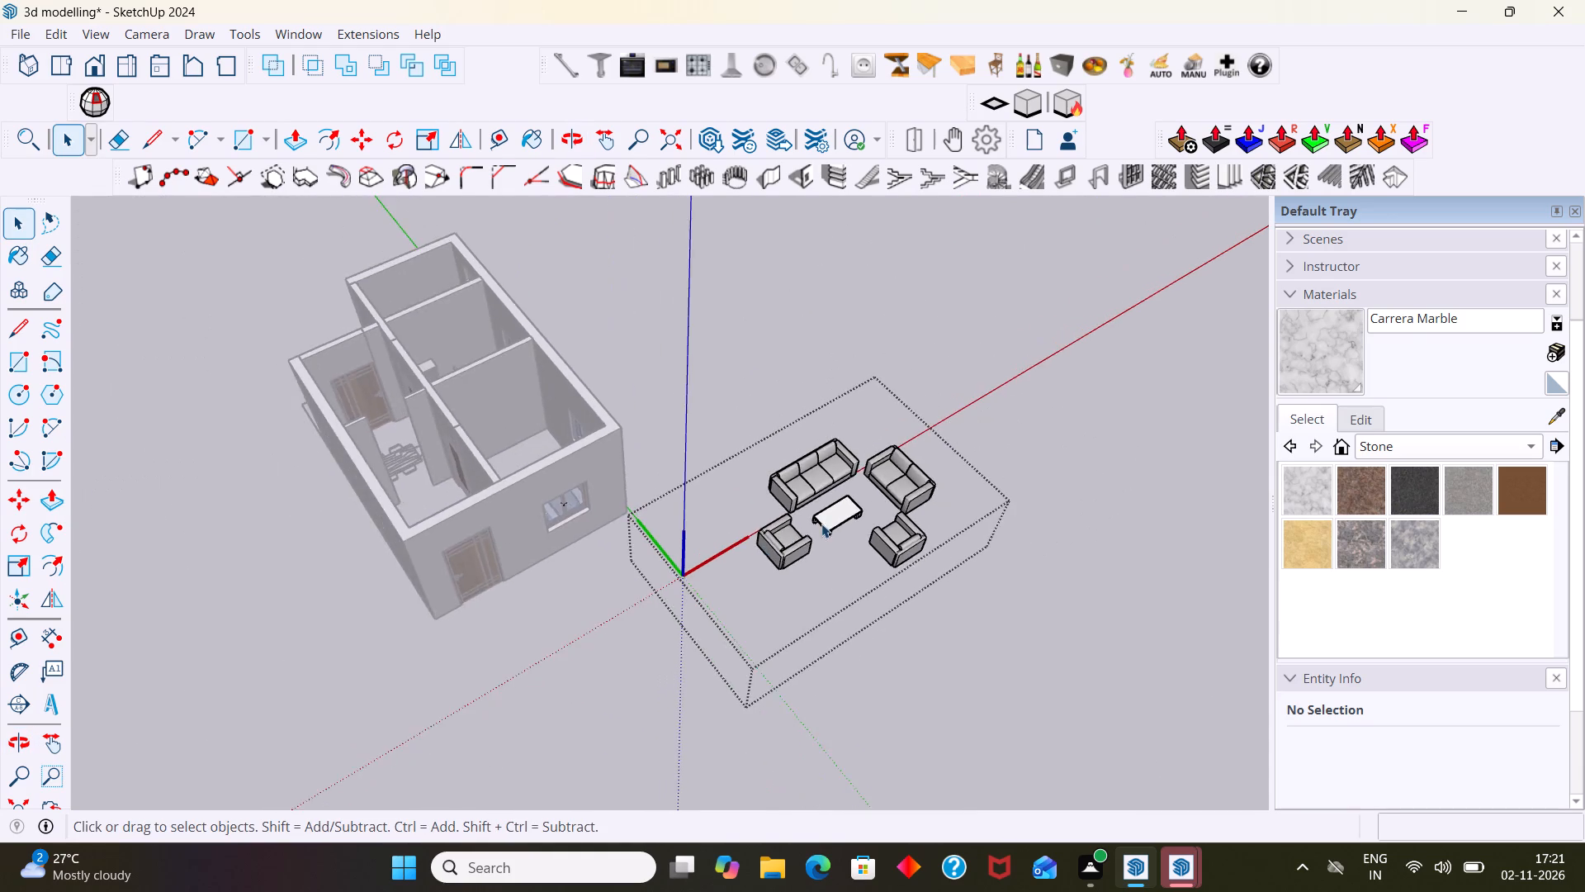
scroll(837, 518, up, 7)
middle_drag(840, 530, 1036, 621)
scroll(851, 618, down, 9)
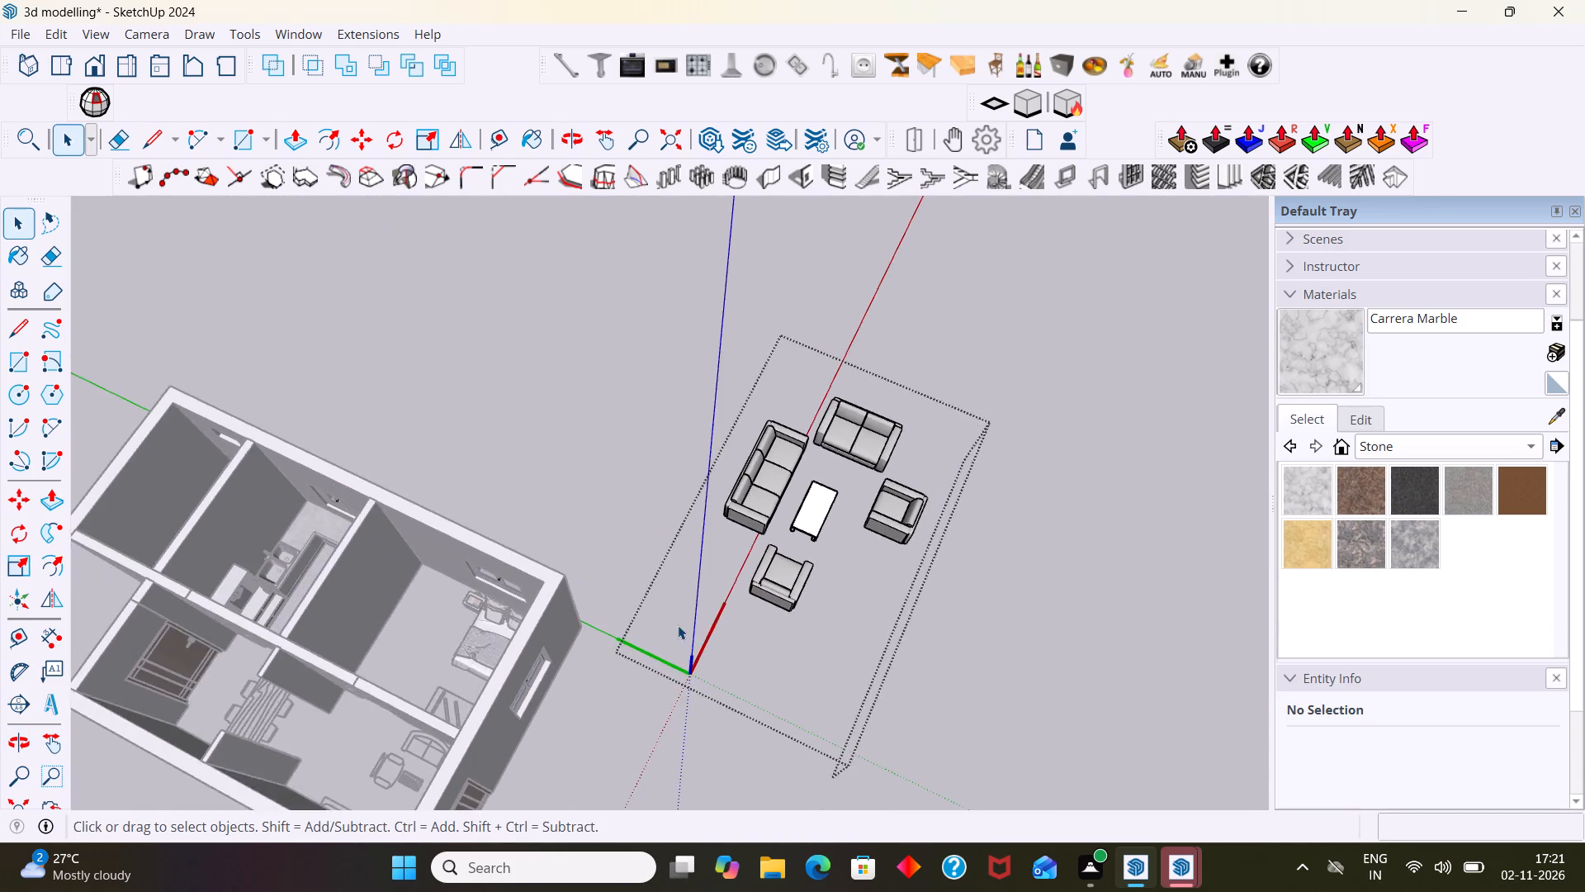
click(612, 529)
Examine the living area's flat sofa, armchair and table layout and the space near the entrance door against the sofa set outside.
scroll(610, 524, down, 3)
middle_drag(509, 642, 649, 619)
scroll(542, 670, up, 6)
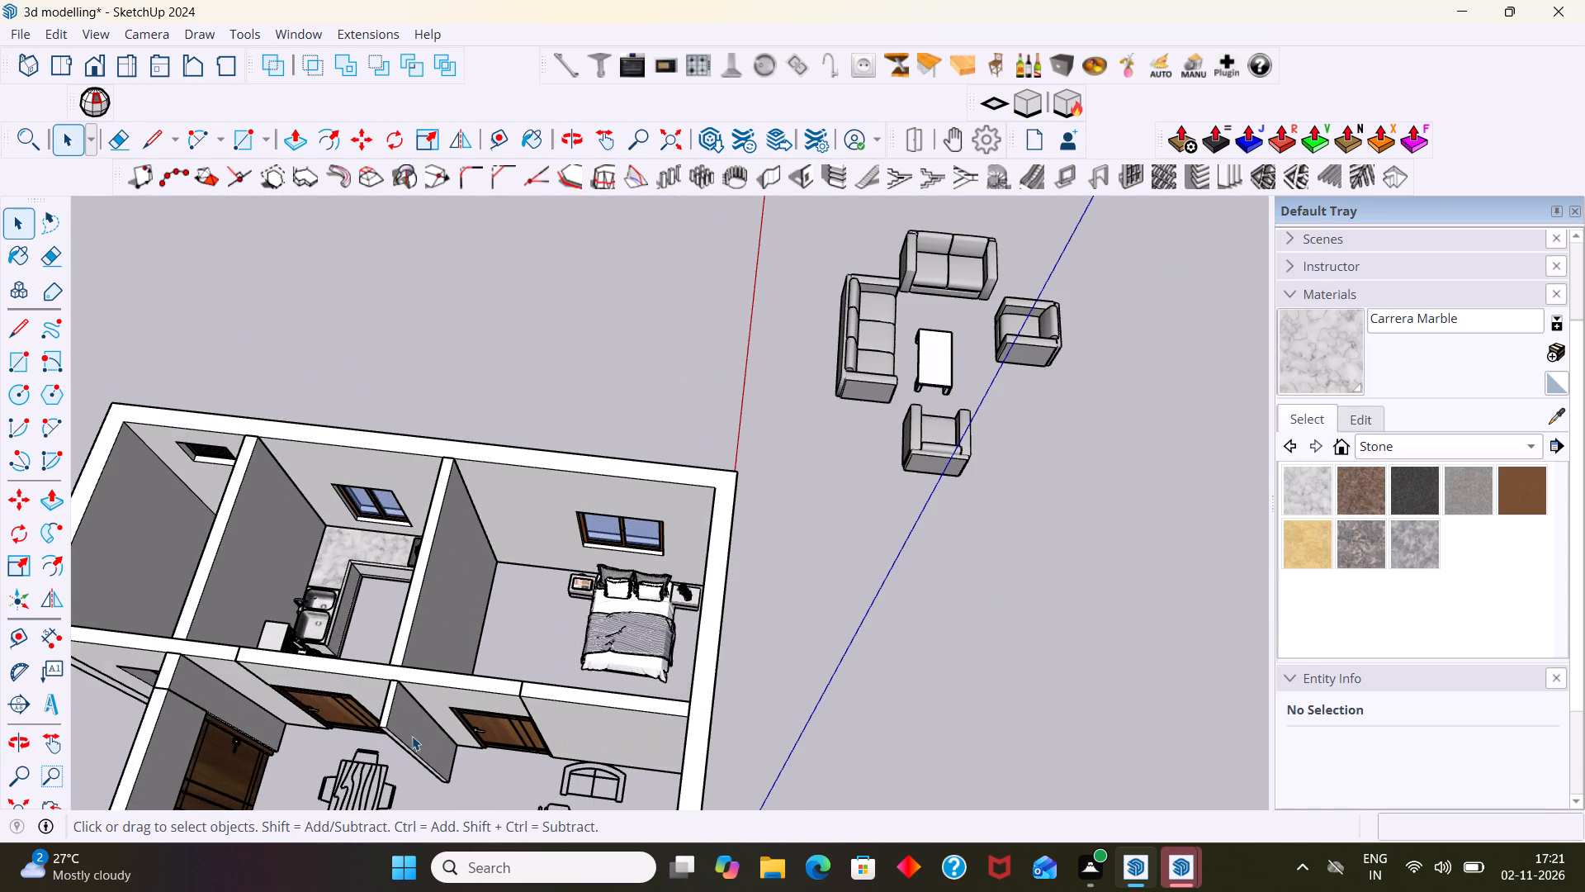
scroll(486, 750, up, 1)
middle_drag(487, 750, 641, 600)
scroll(744, 633, up, 6)
middle_drag(749, 651, 698, 662)
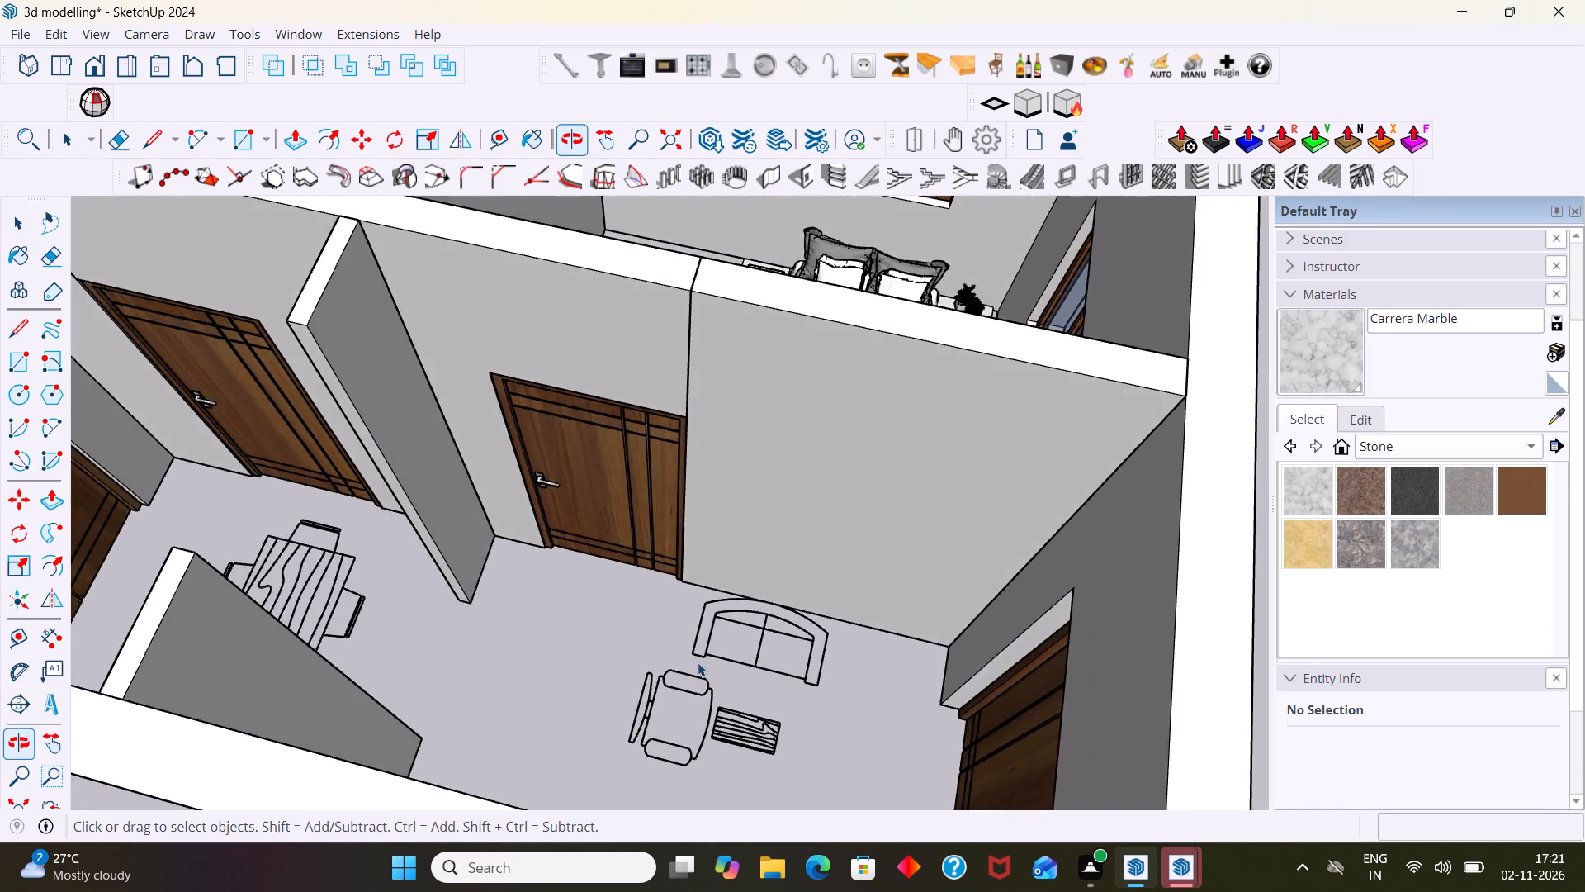
scroll(698, 662, down, 12)
middle_drag(715, 662, 524, 670)
middle_drag(553, 676, 587, 676)
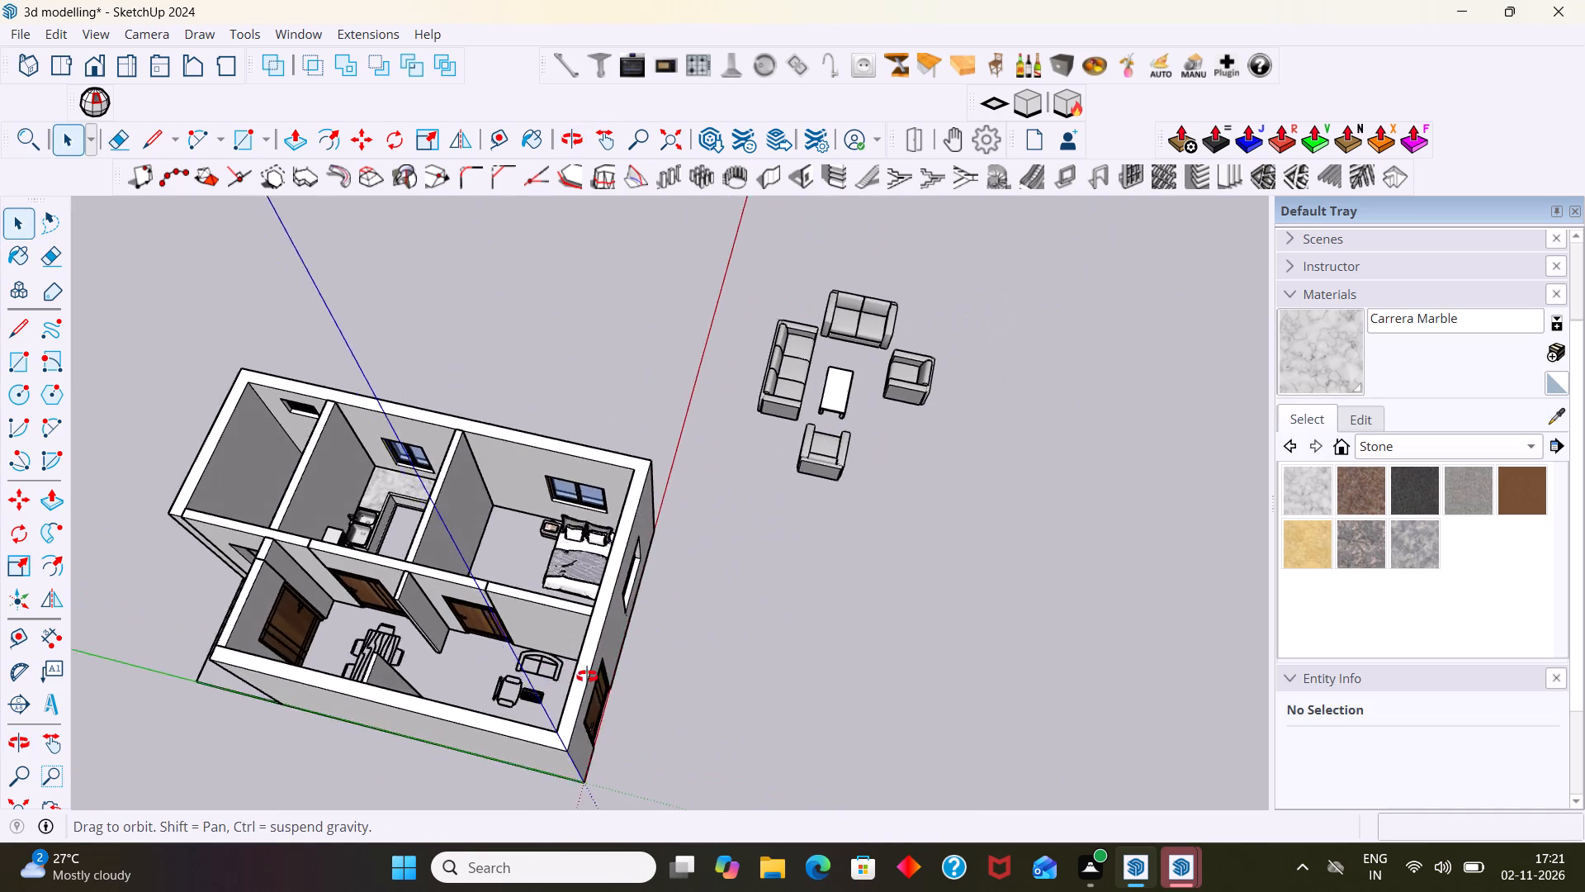
middle_drag(587, 676, 449, 656)
scroll(499, 648, up, 9)
middle_drag(488, 625, 539, 701)
scroll(626, 630, up, 4)
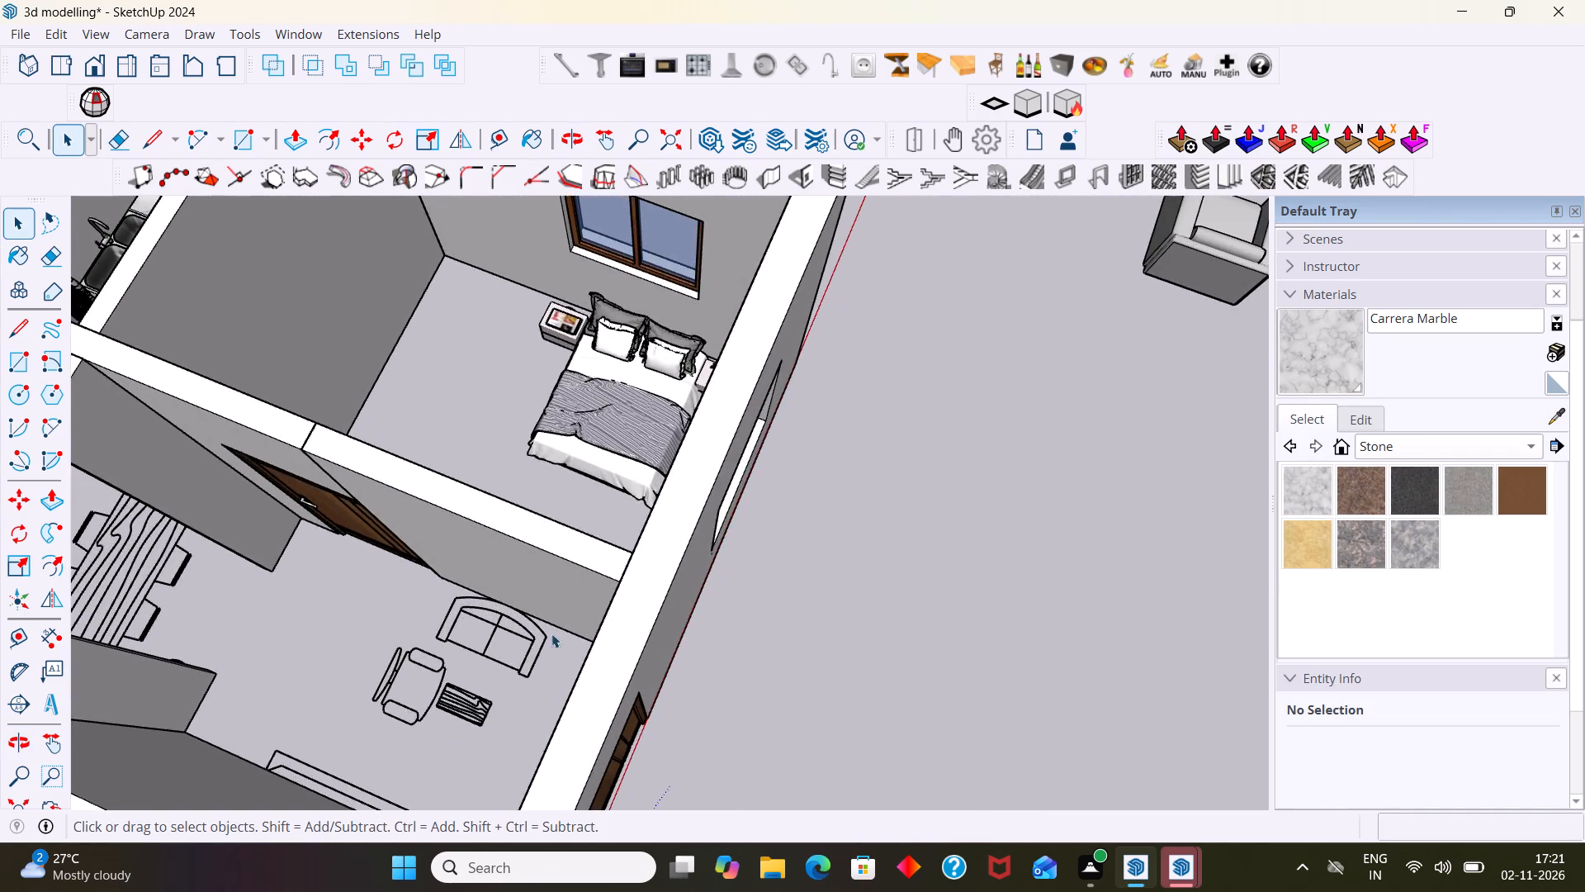
scroll(546, 635, down, 9)
middle_drag(516, 648, 414, 658)
scroll(409, 670, up, 2)
middle_drag(403, 696, 466, 715)
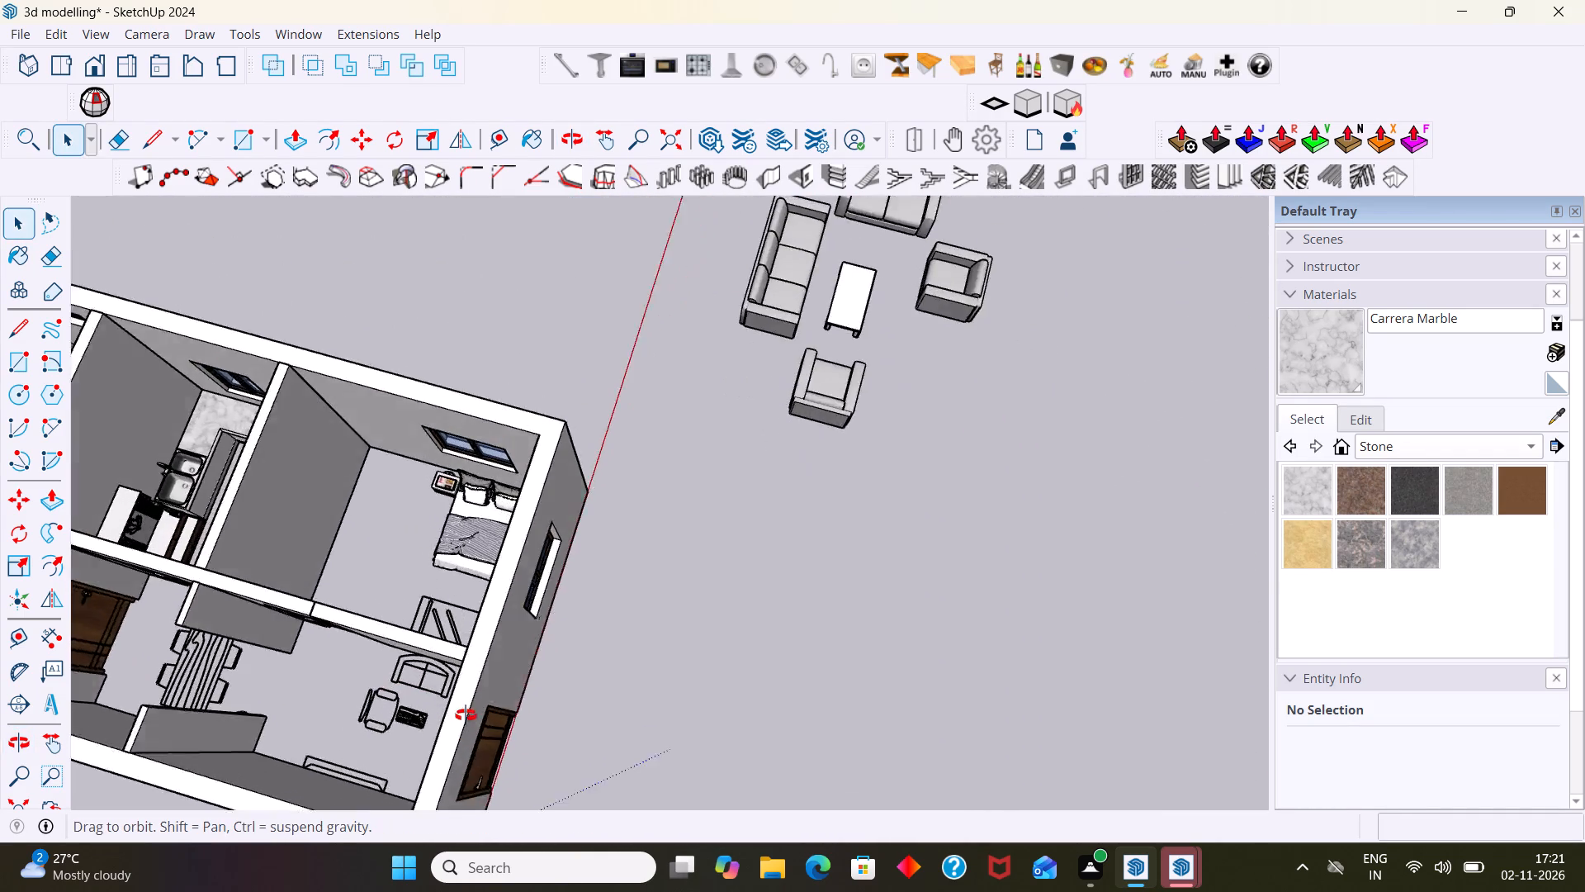
middle_drag(466, 715, 375, 675)
scroll(382, 667, up, 6)
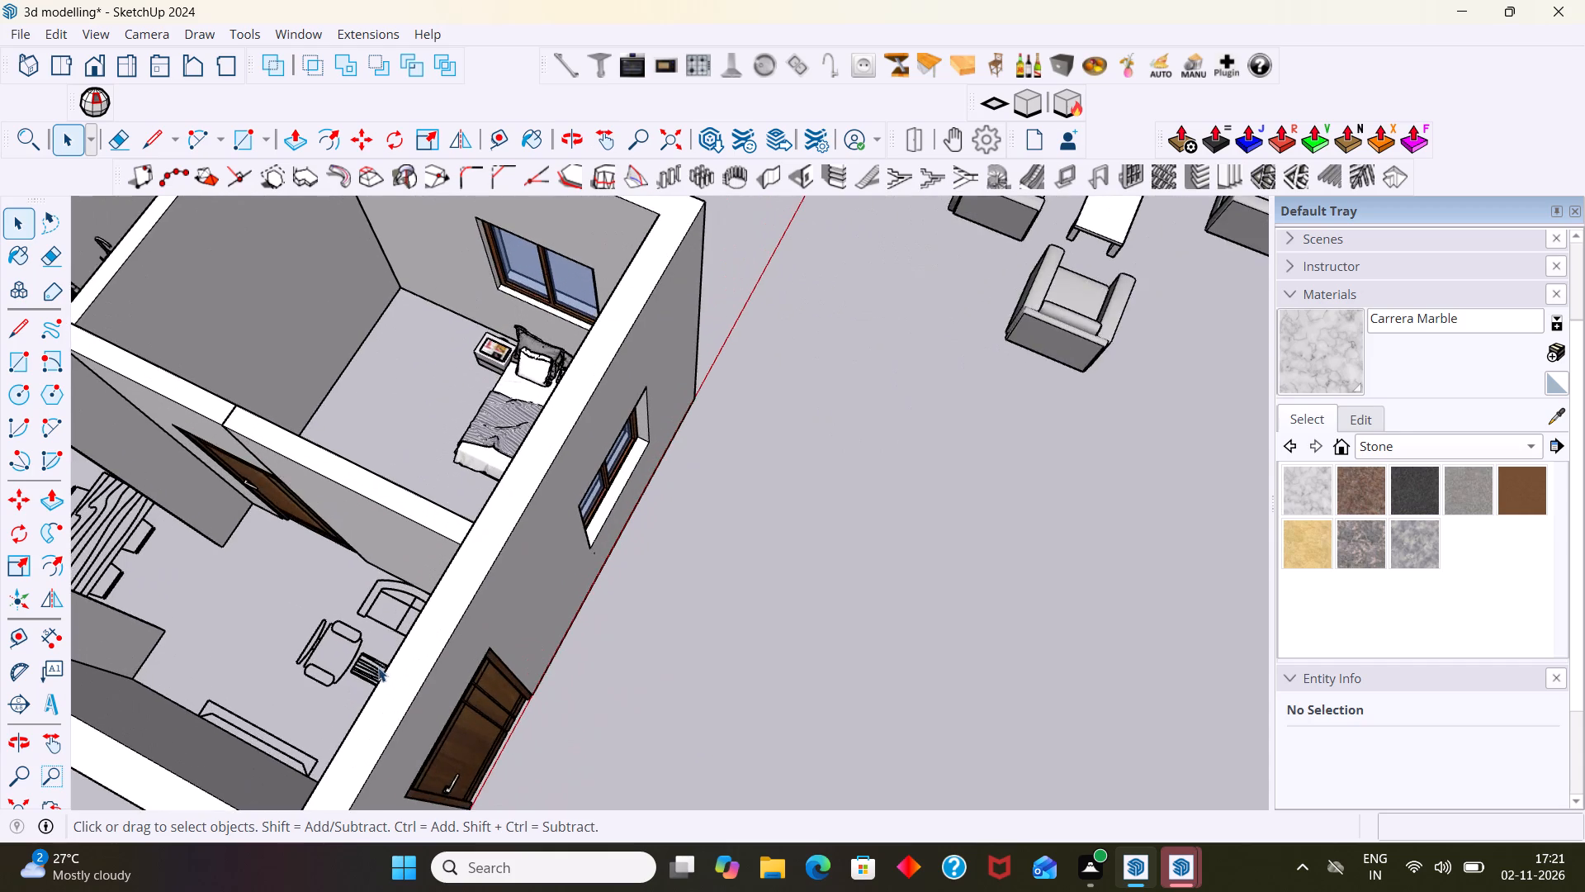
scroll(371, 667, down, 11)
middle_drag(379, 657, 178, 670)
scroll(203, 670, up, 2)
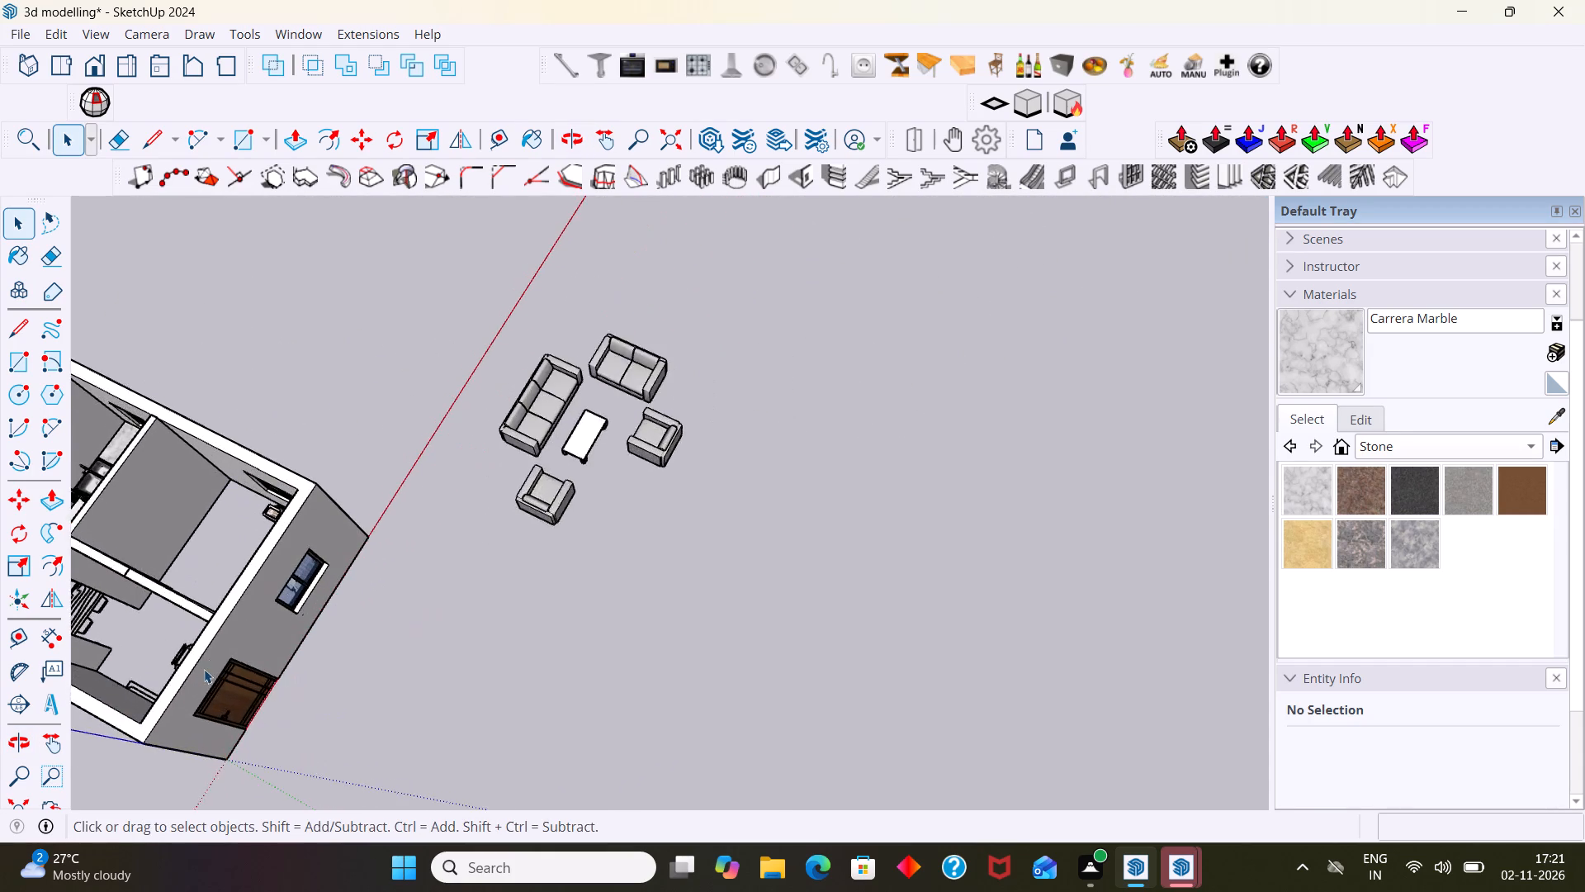
scroll(204, 669, up, 2)
middle_drag(245, 662, 449, 638)
middle_drag(295, 718, 445, 625)
scroll(445, 645, up, 3)
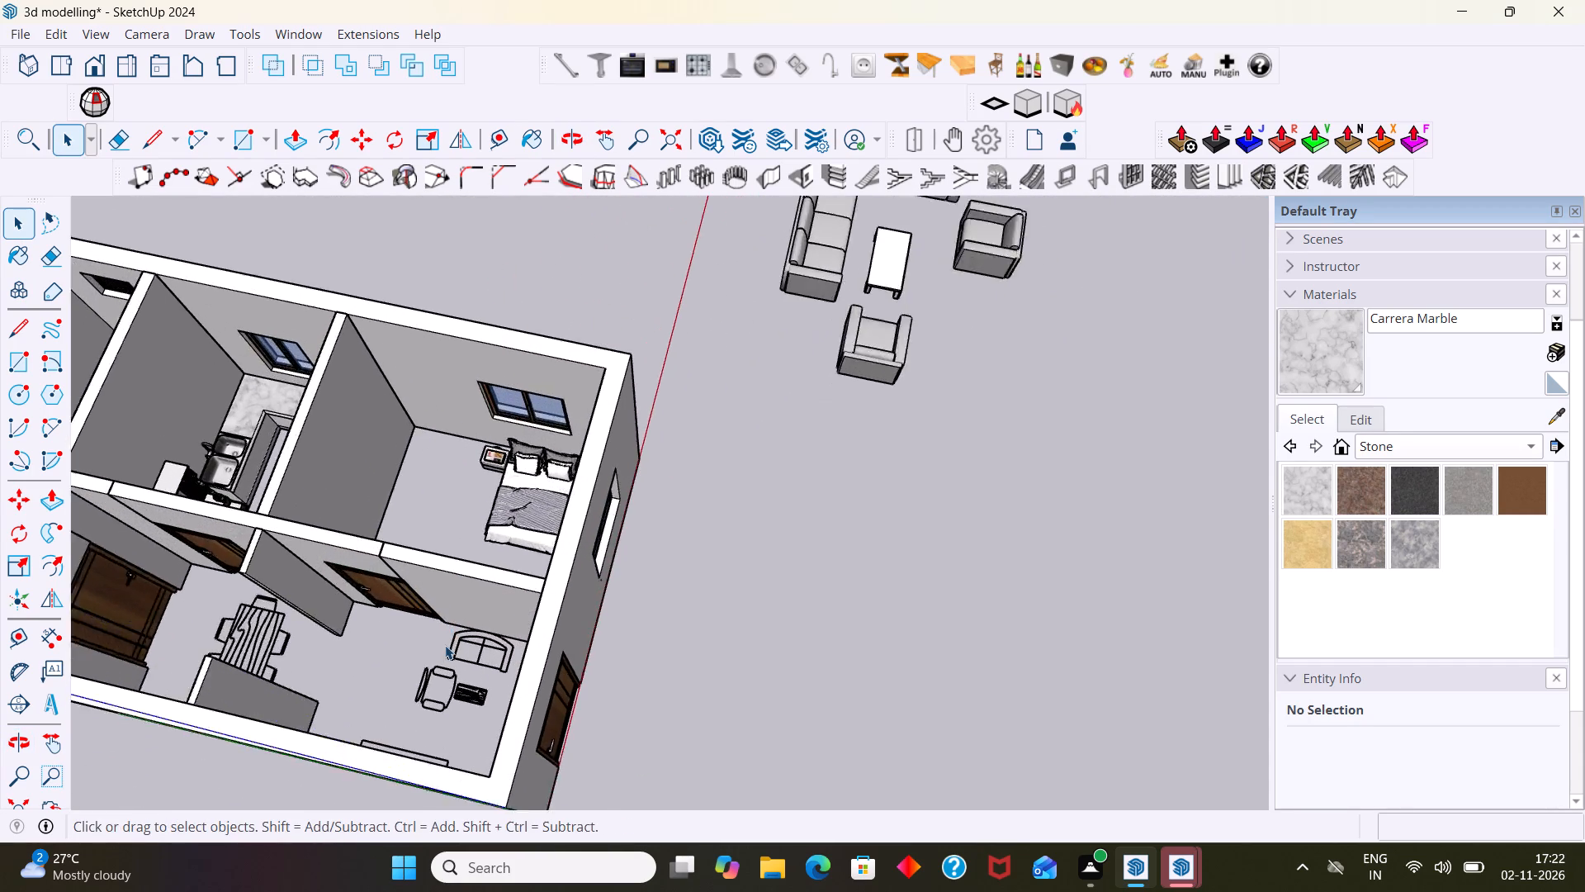
scroll(445, 645, up, 3)
middle_drag(460, 696, 736, 654)
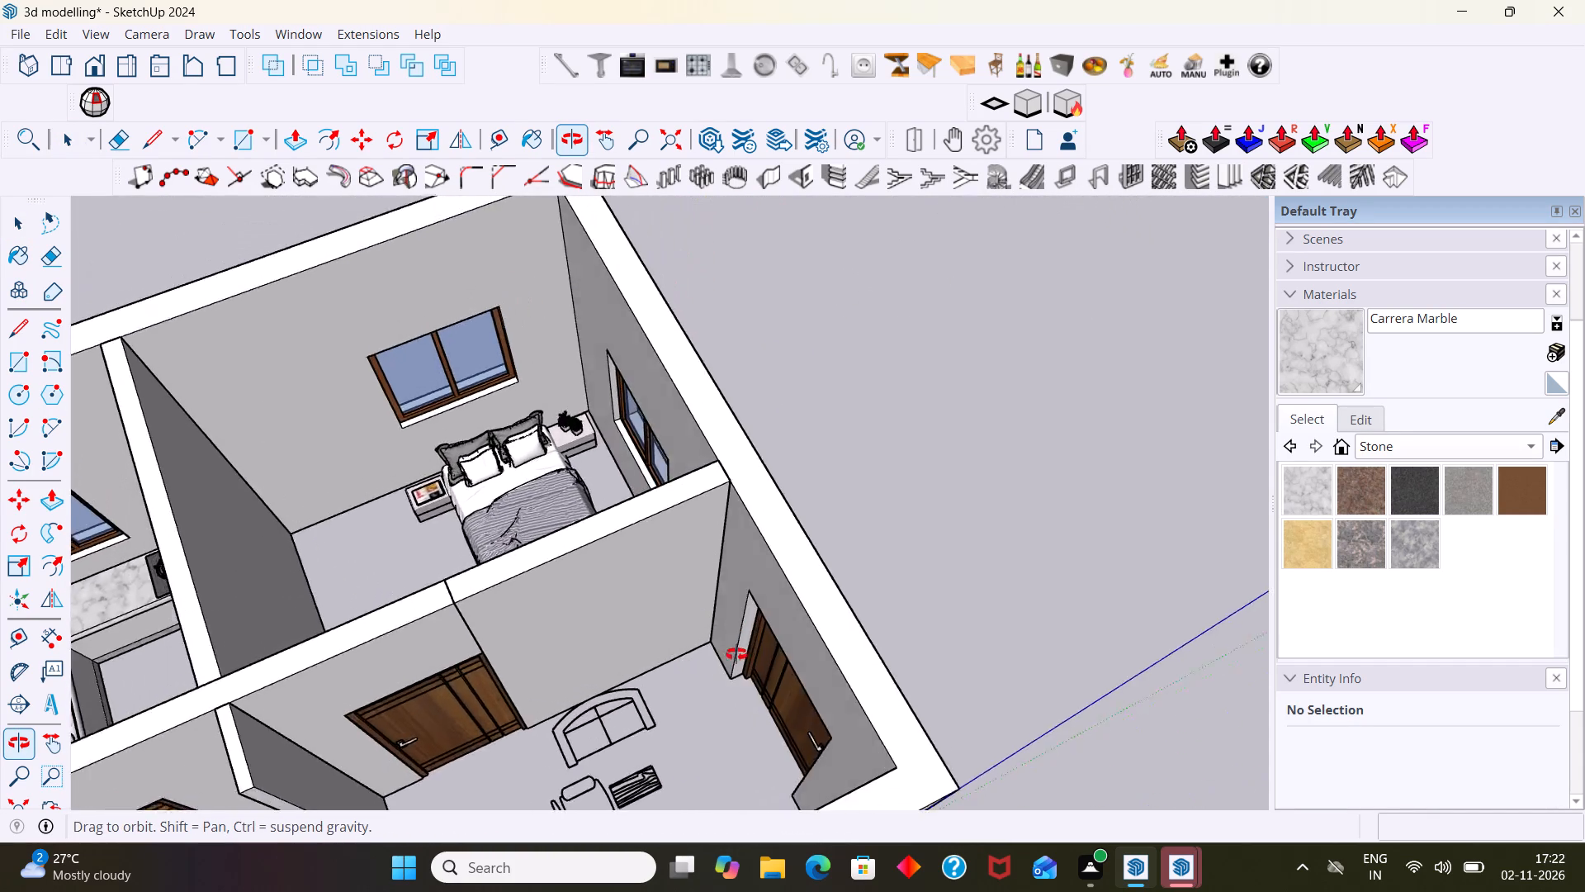
middle_drag(736, 654, 868, 632)
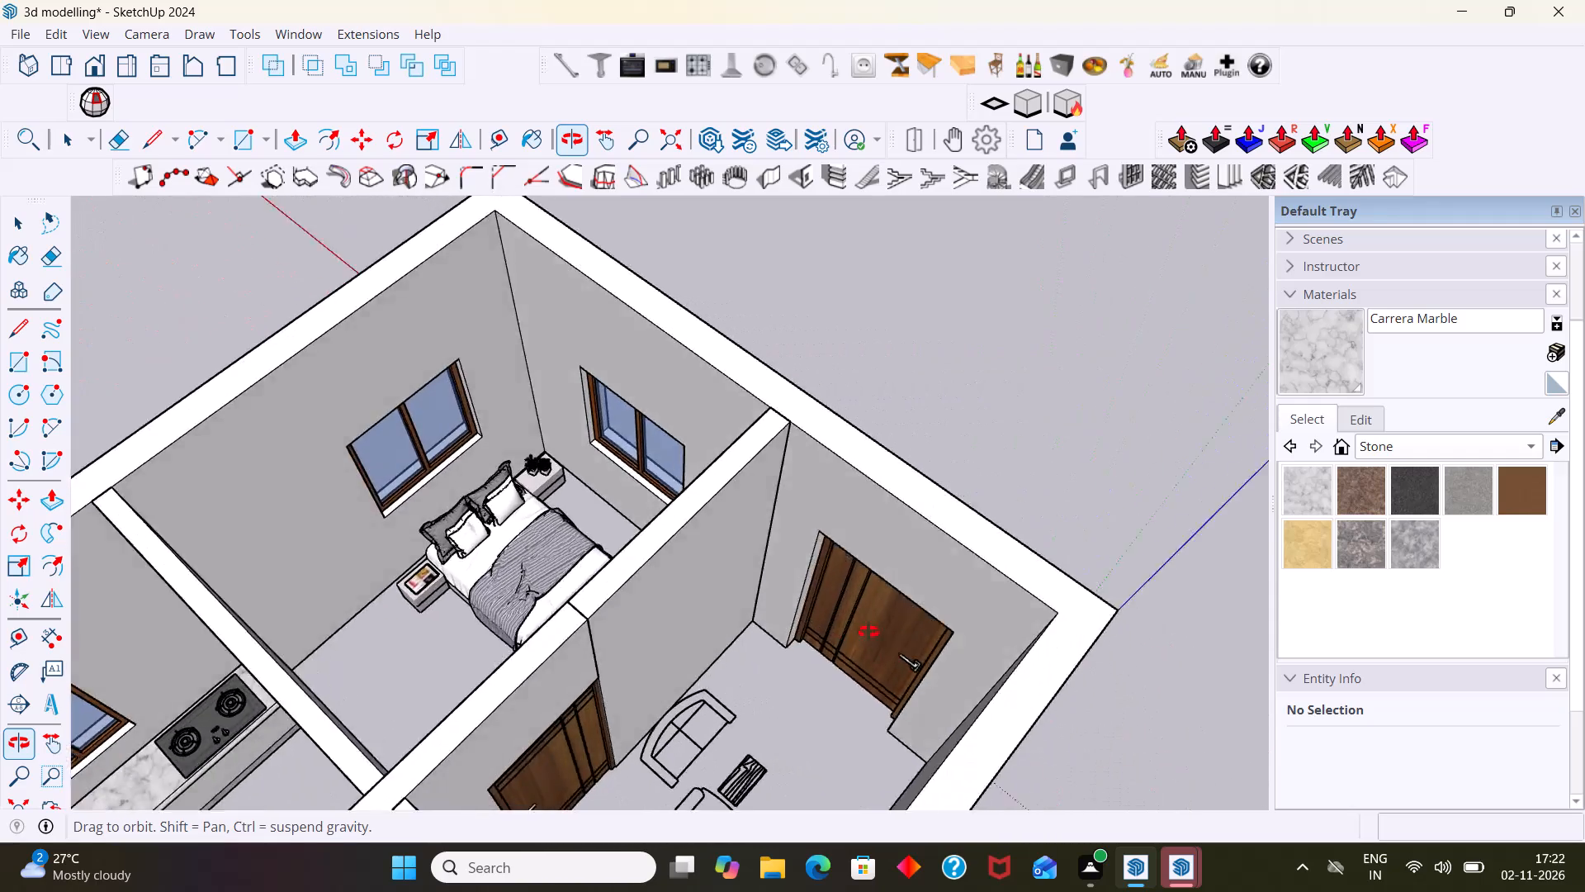
middle_drag(868, 632, 228, 730)
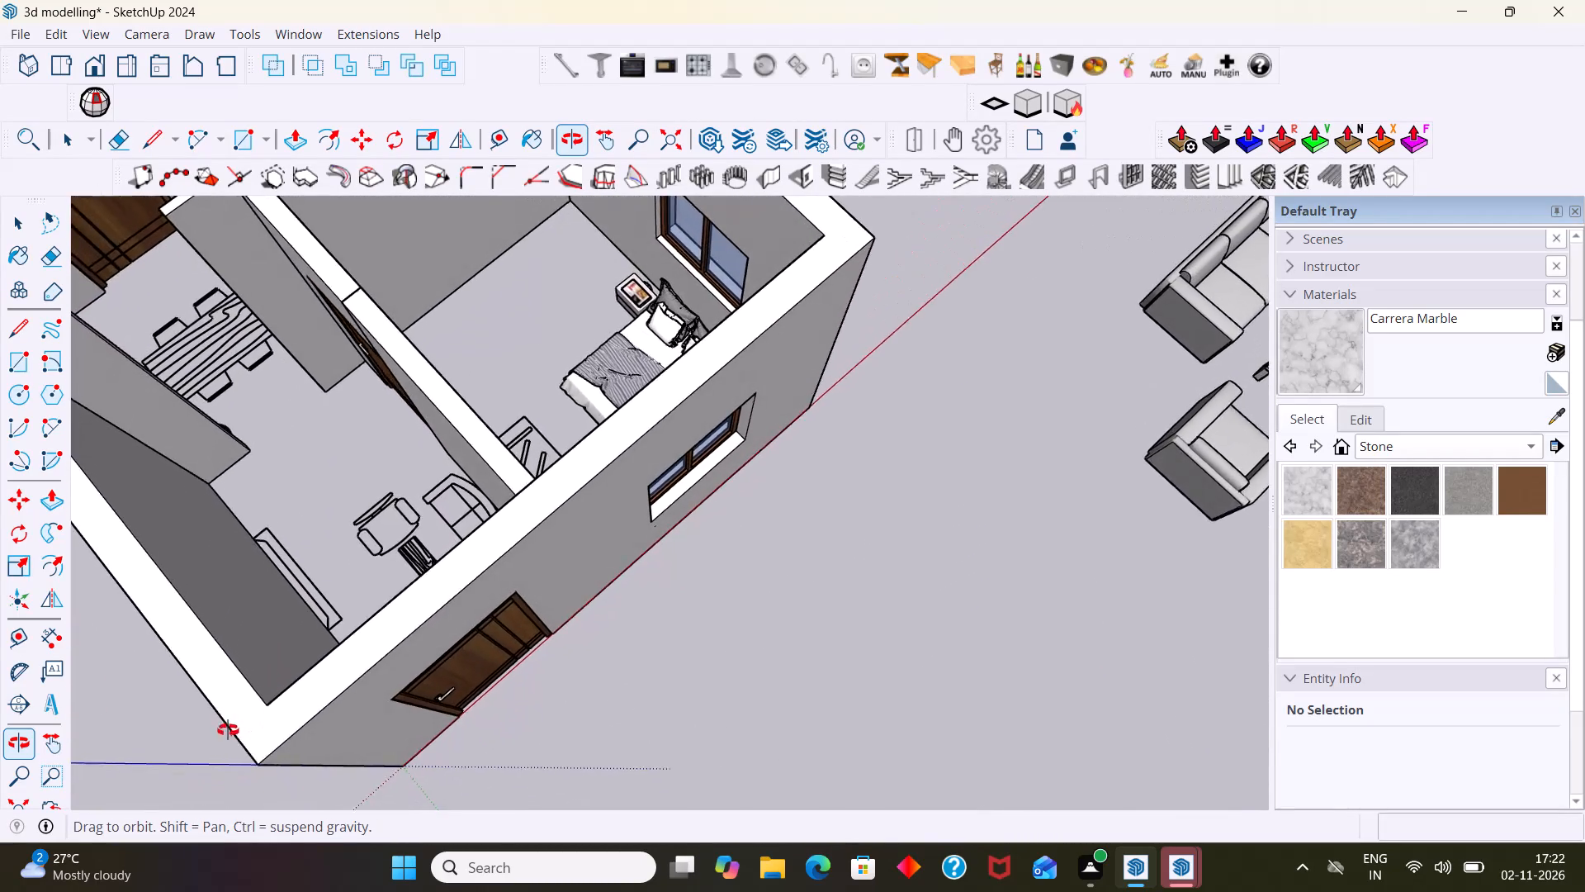
middle_drag(228, 730, 175, 742)
scroll(331, 688, down, 16)
middle_drag(627, 632, 535, 572)
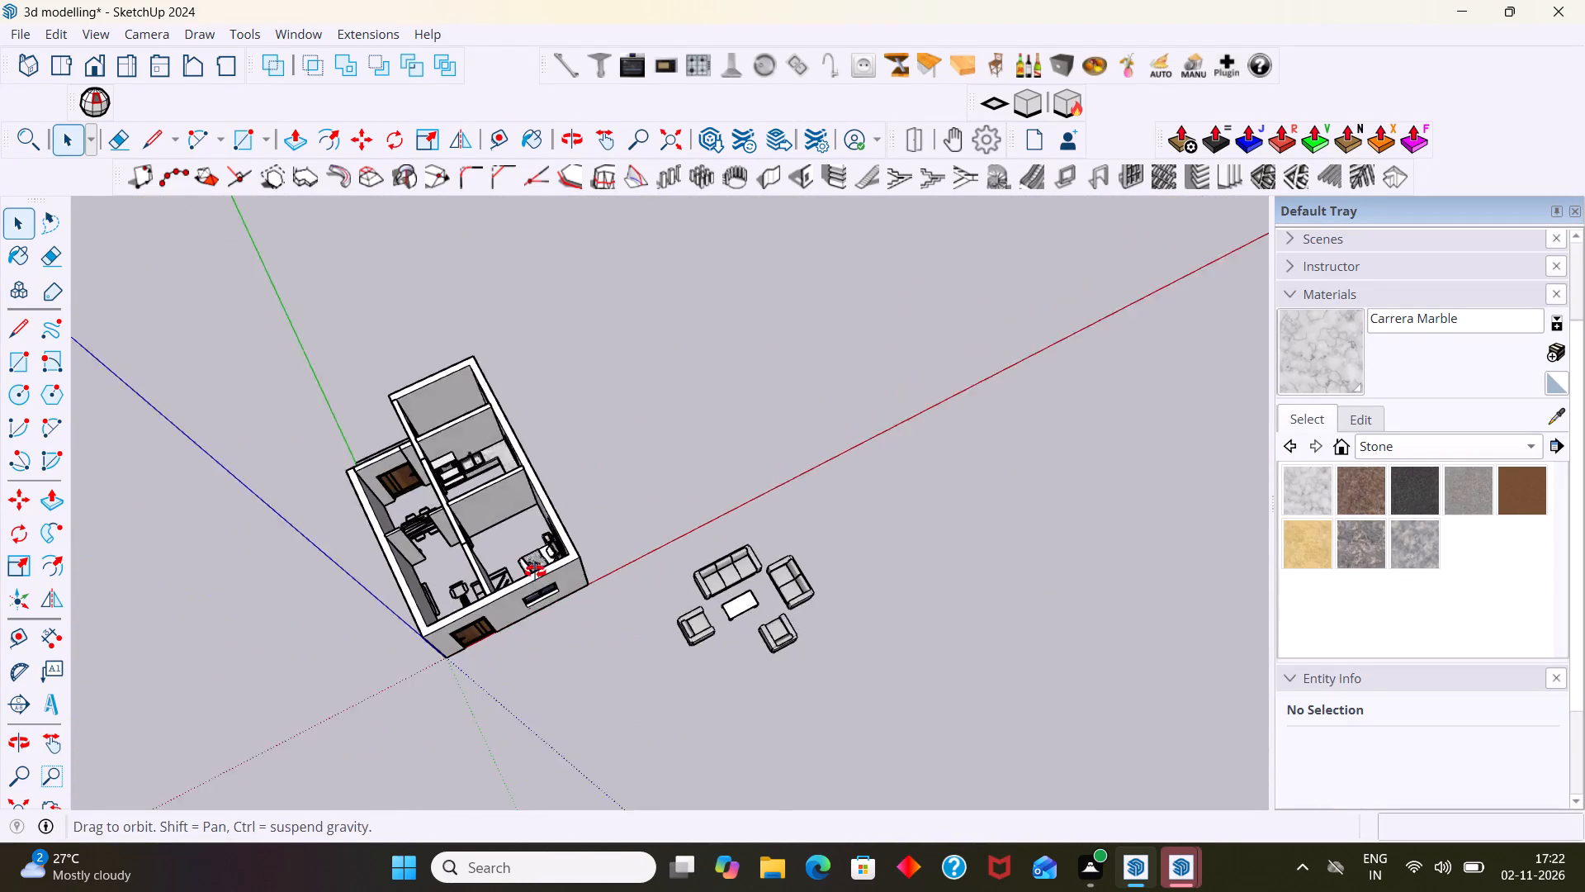
middle_drag(535, 572, 517, 568)
scroll(706, 574, up, 14)
Inside the sofa set component, move the three-seat sofa about 24' 8" away from the other pieces onto open ground.
click(679, 588)
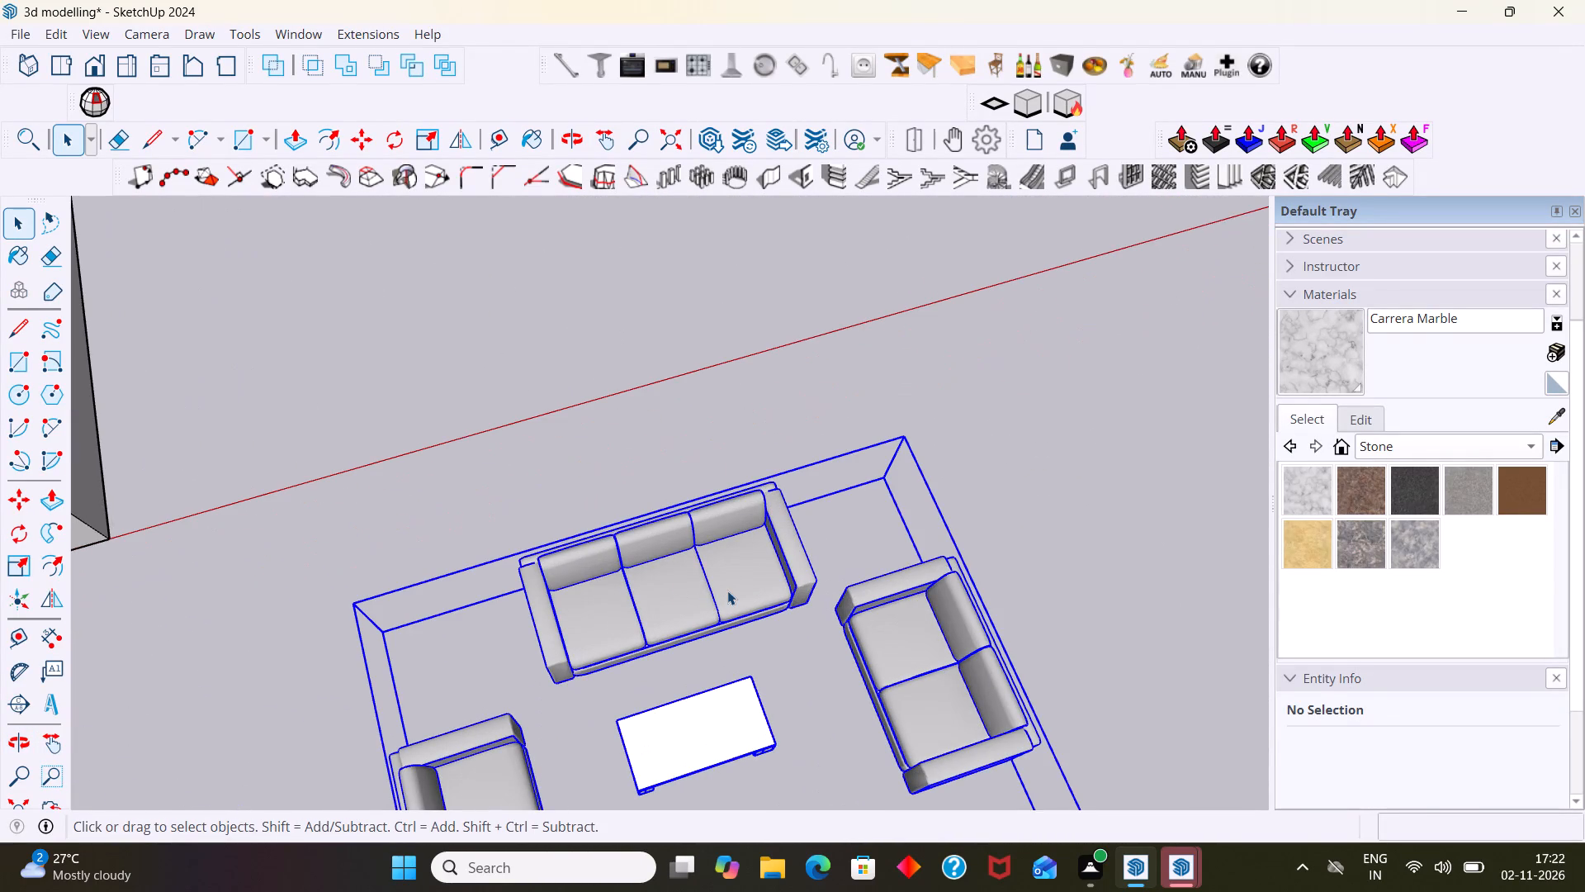
double_click(728, 591)
click(743, 594)
triple_click(742, 594)
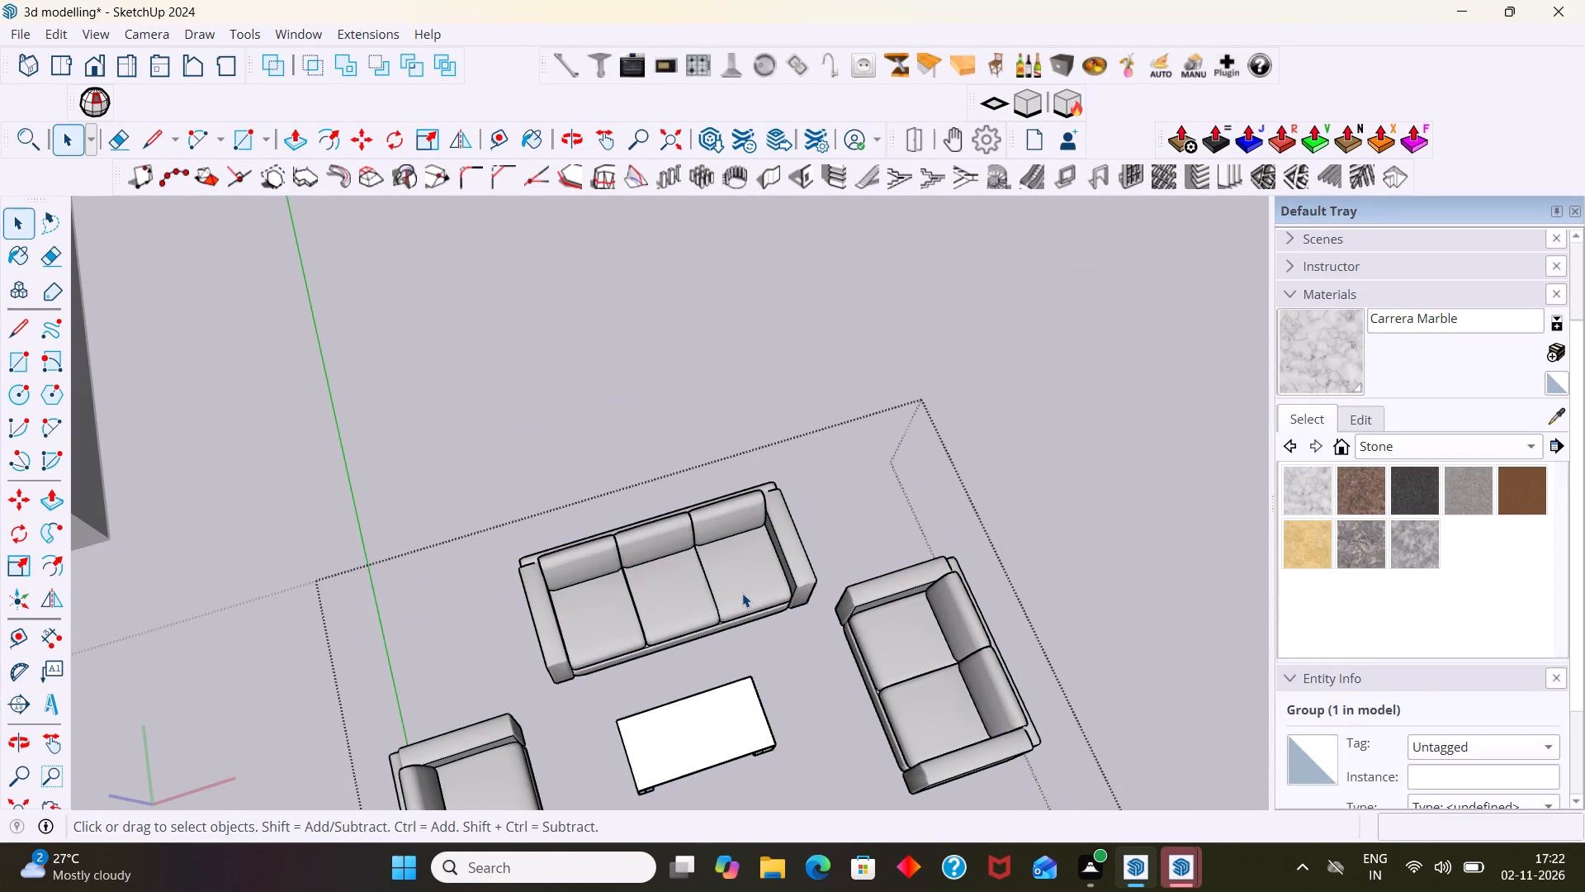
key(m)
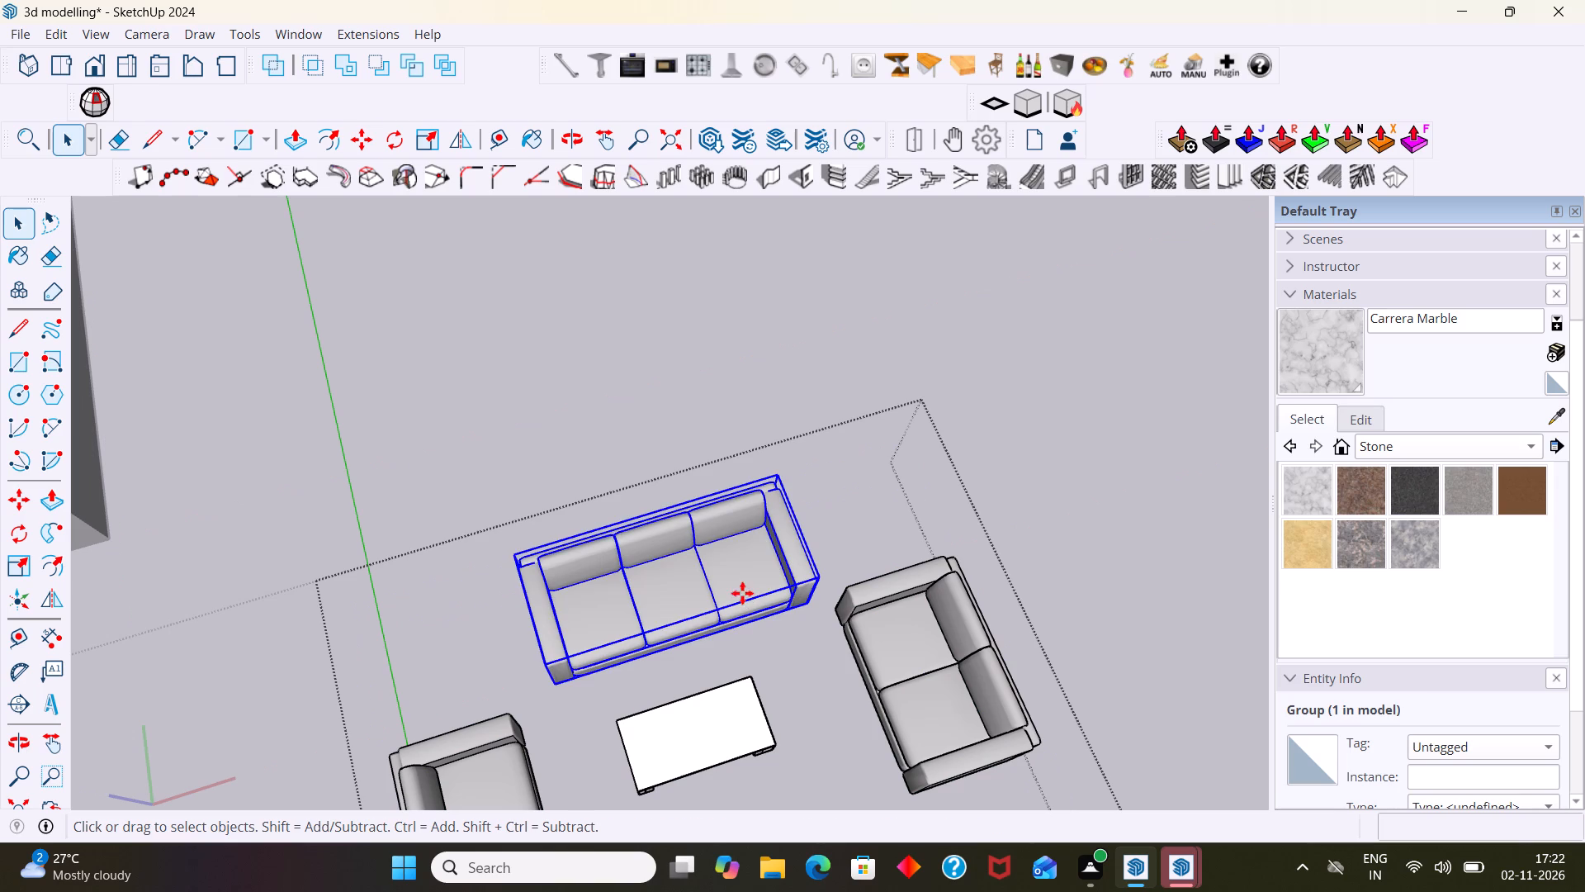
click(552, 687)
scroll(802, 557, down, 2)
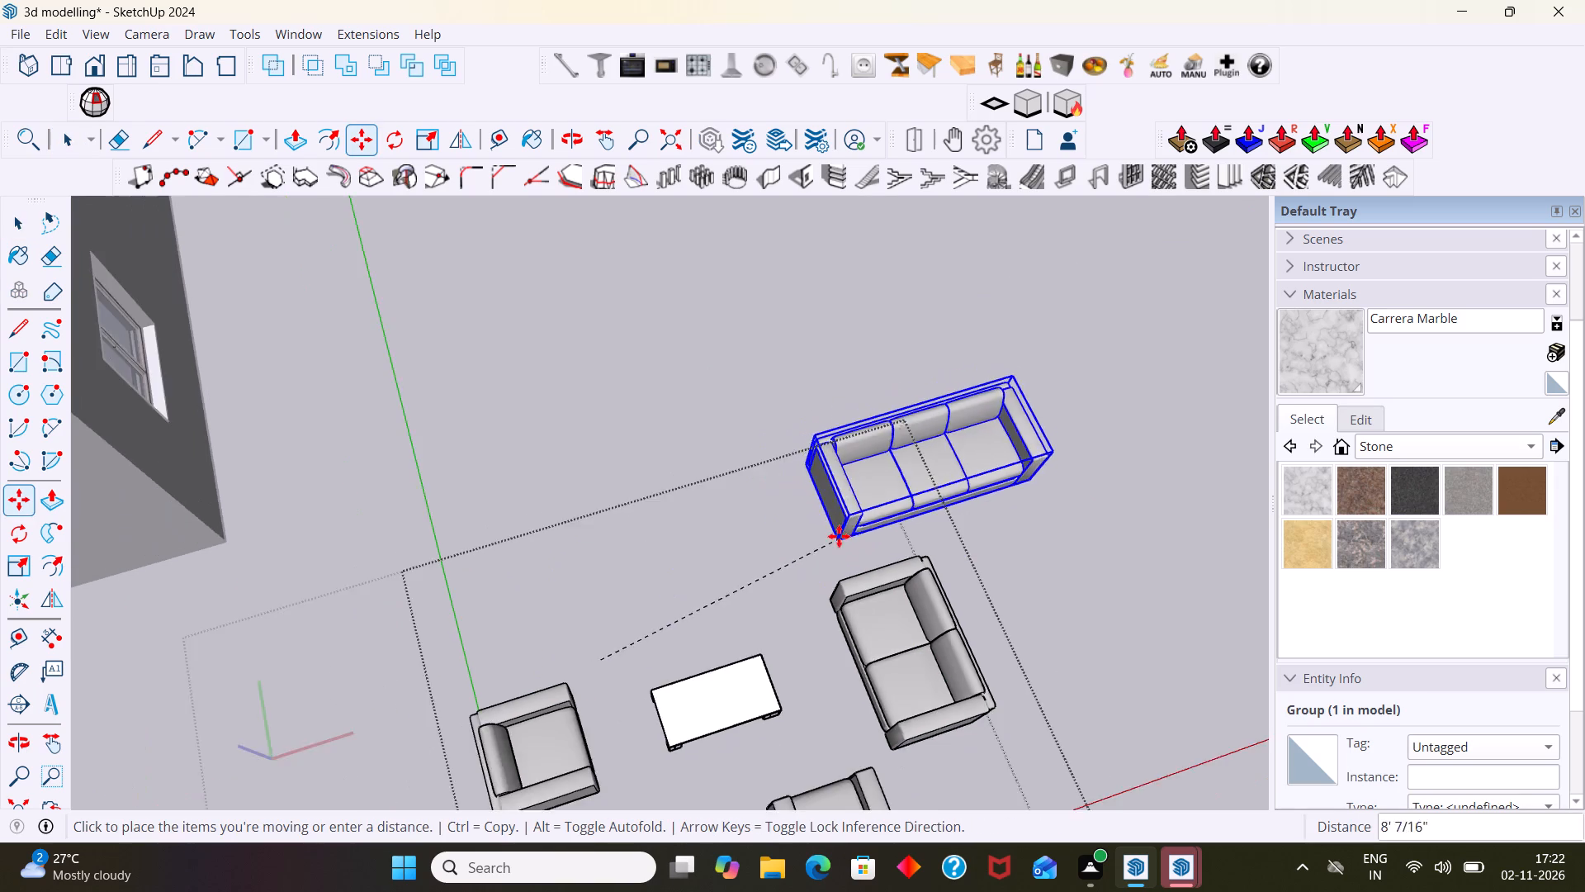
scroll(839, 536, down, 8)
shift+middle_drag(1075, 631, 755, 606)
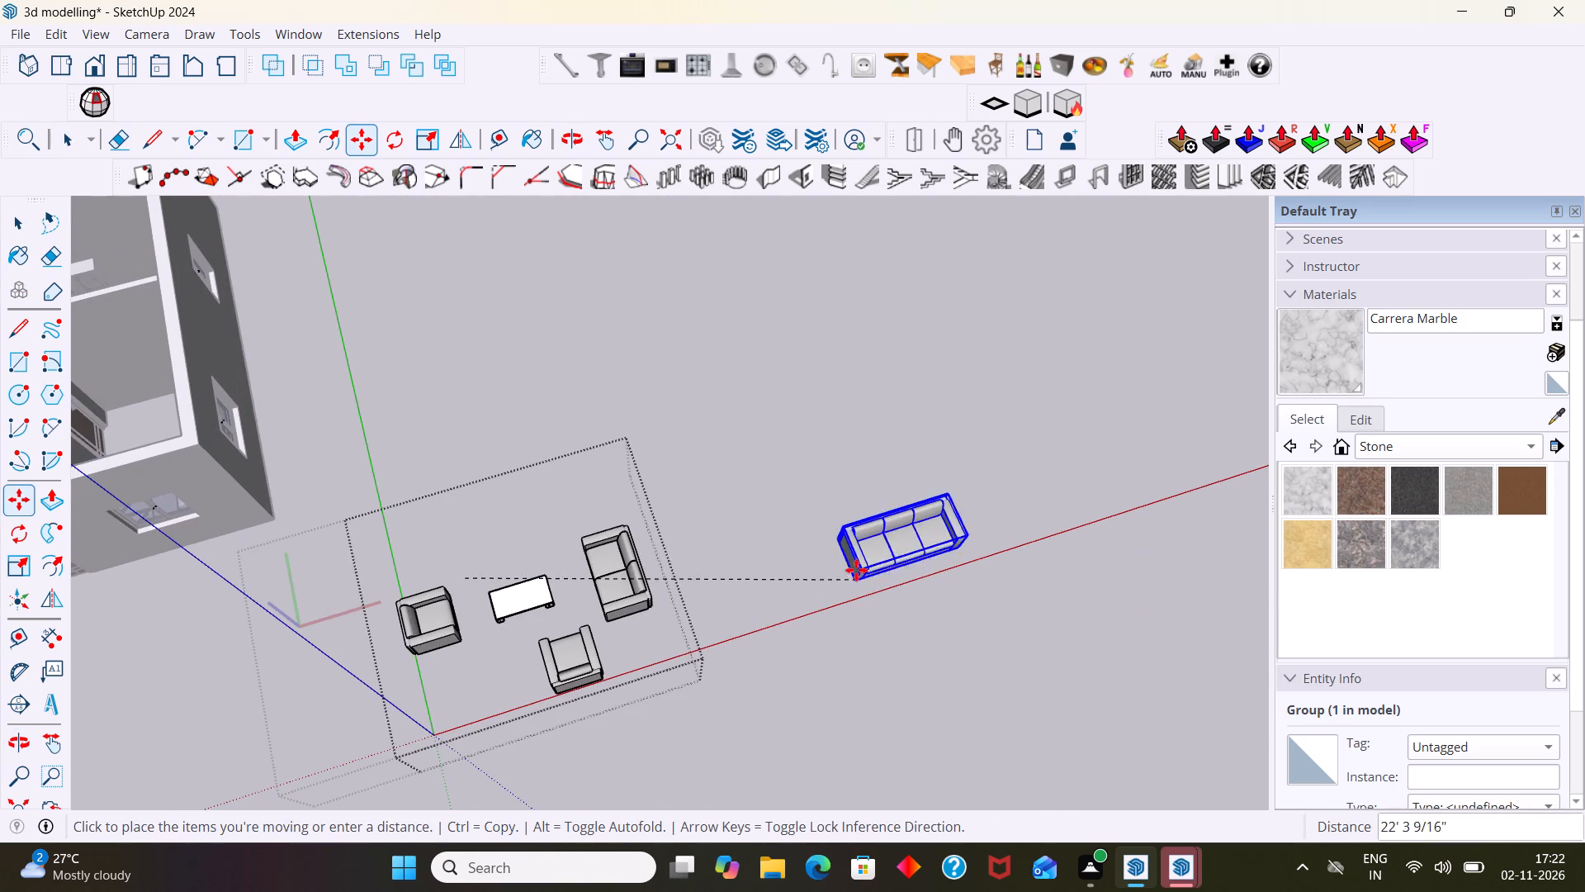
click(892, 540)
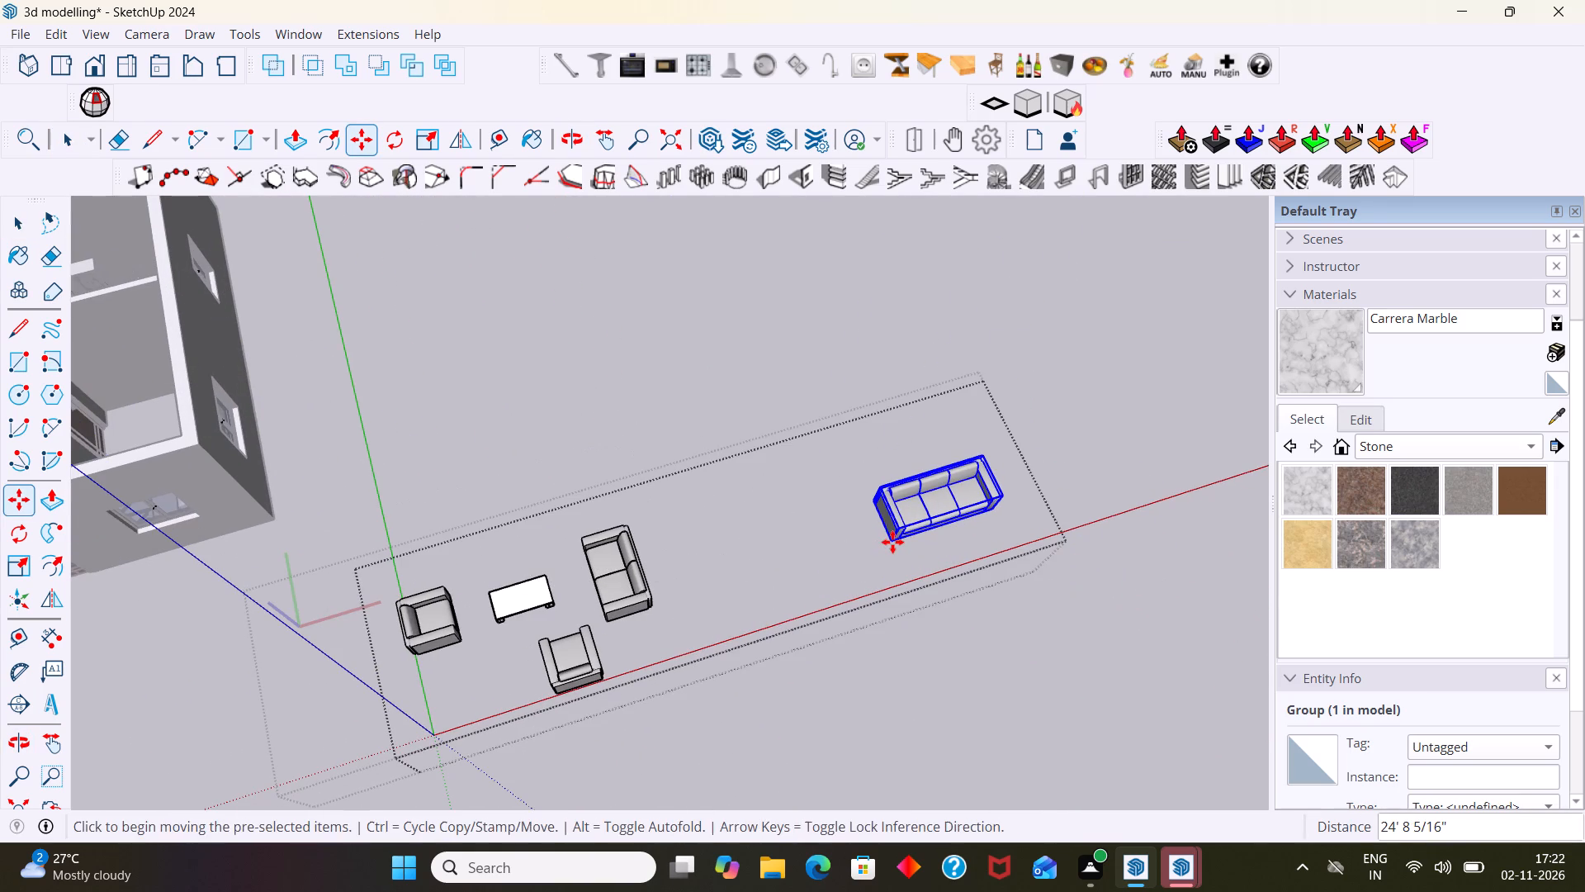
Rotate the three-seat sofa 90 degrees in plan about its front corner, inside the sofa set component.
key(q)
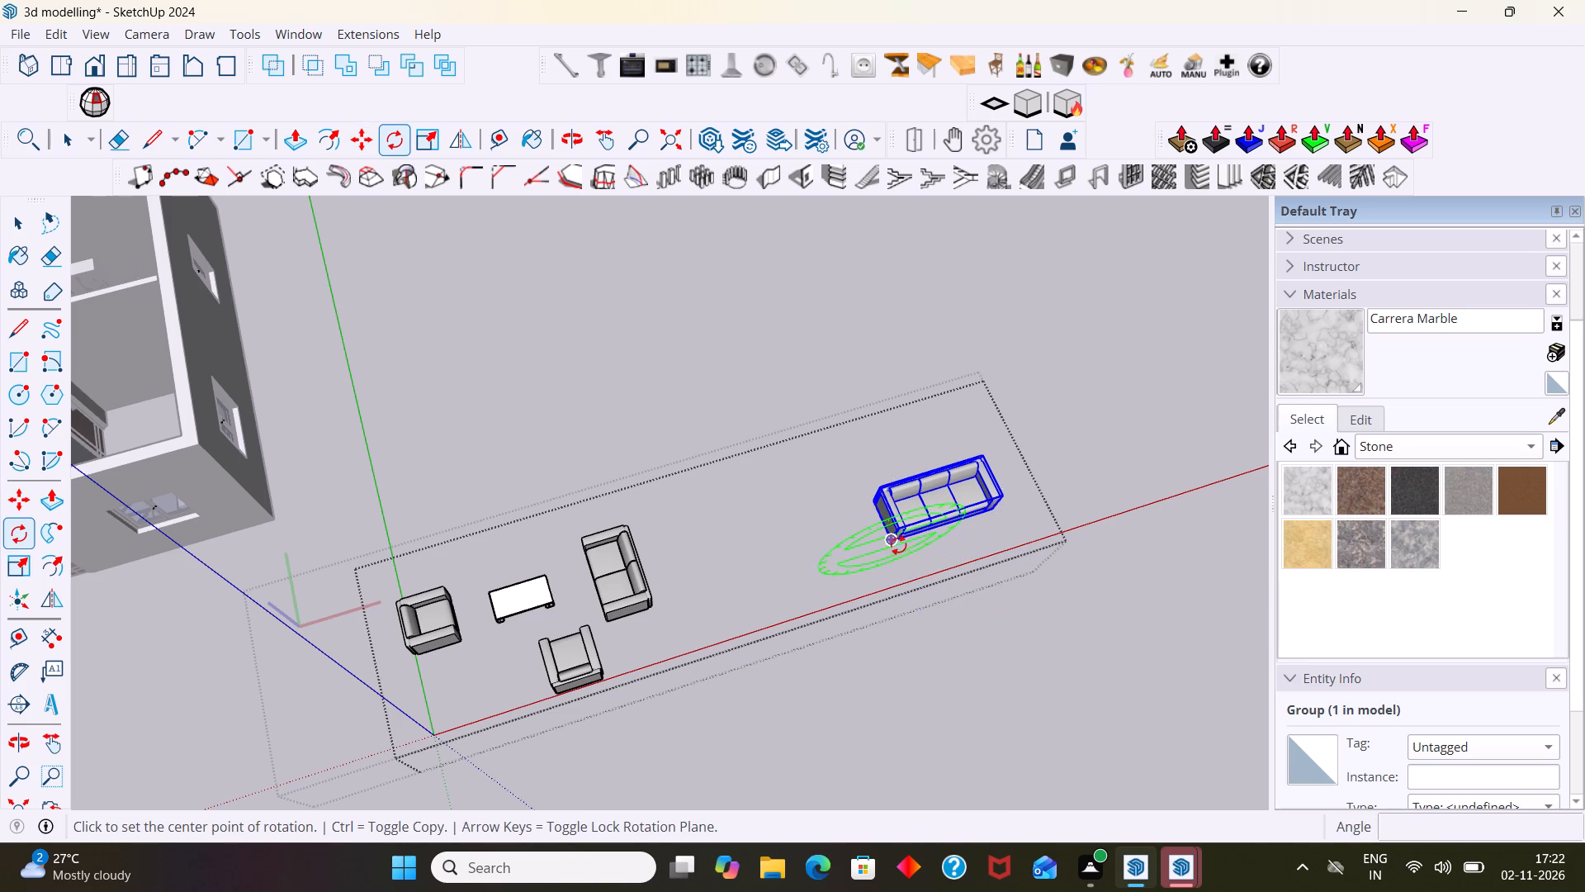
scroll(892, 541, up, 5)
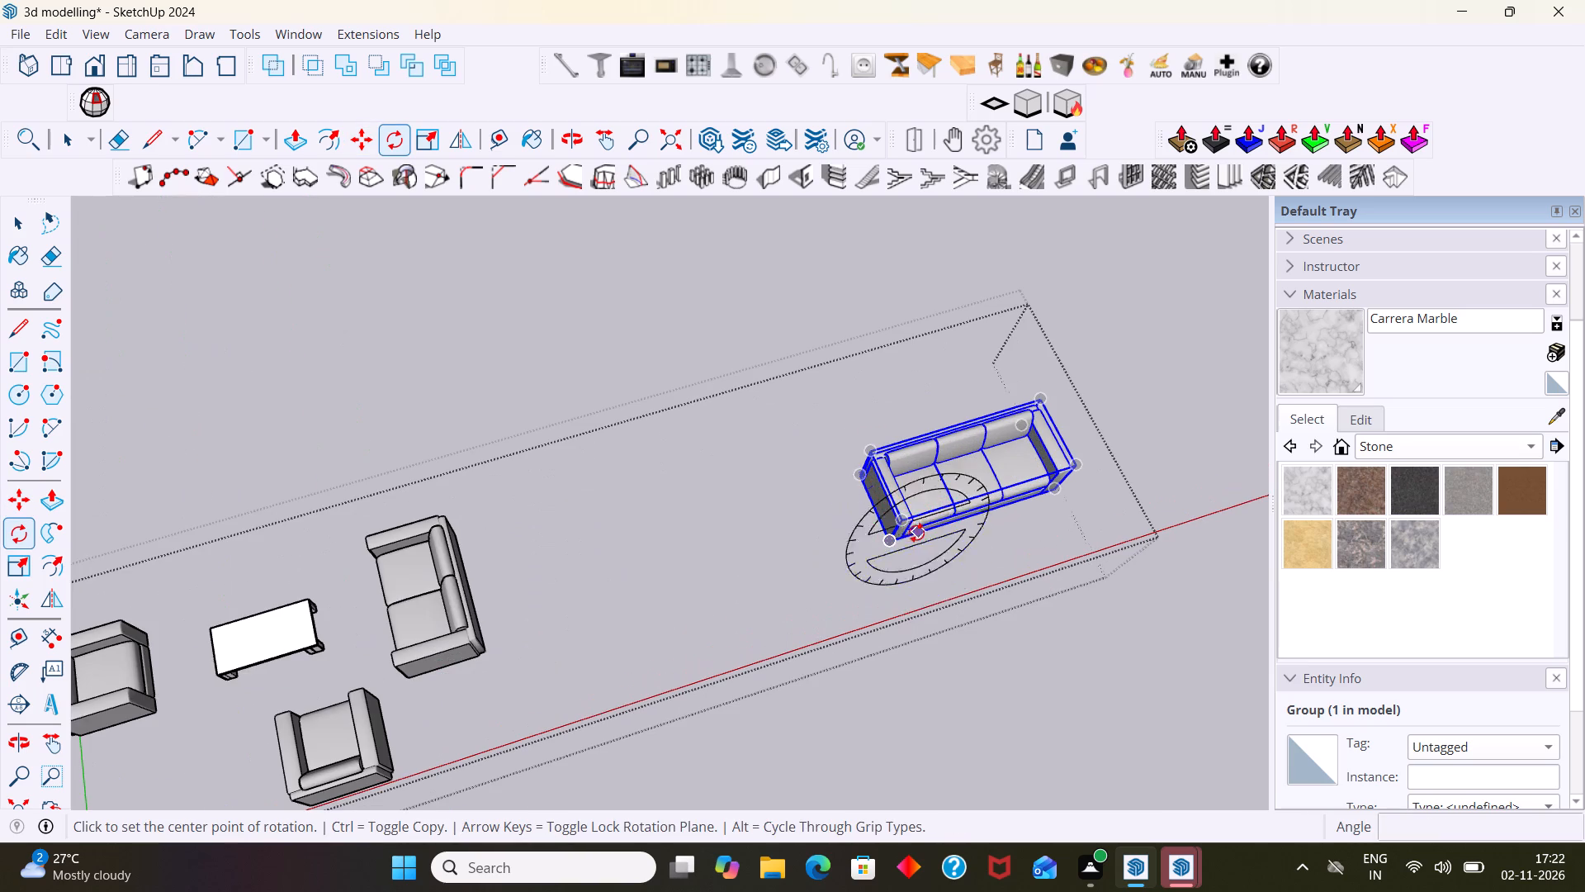
scroll(905, 548, down, 15)
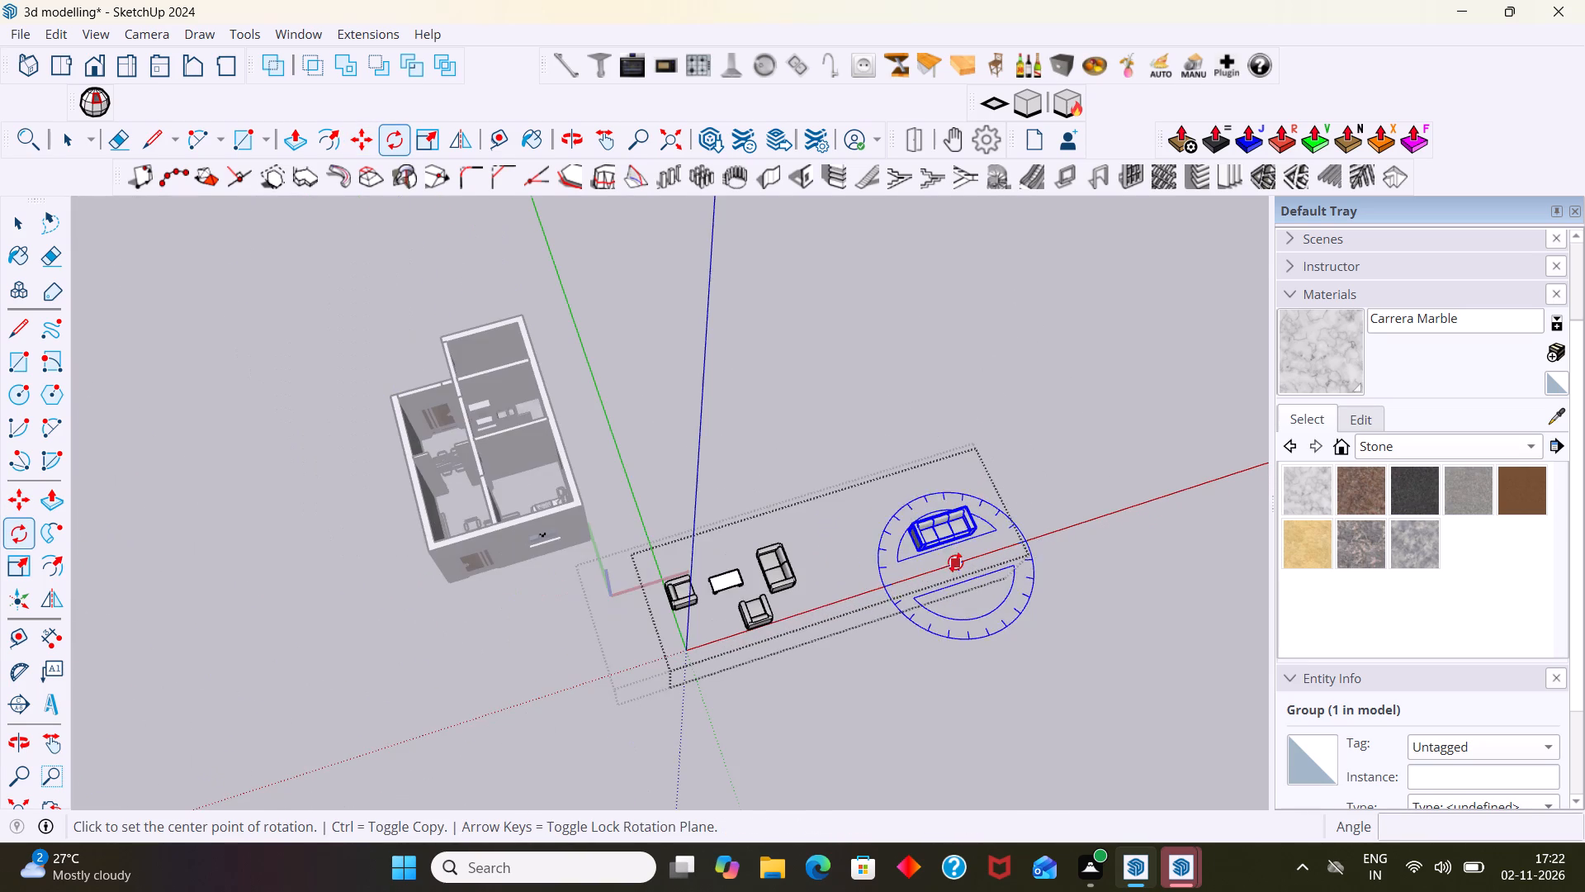
middle_drag(593, 577, 647, 652)
scroll(417, 532, up, 4)
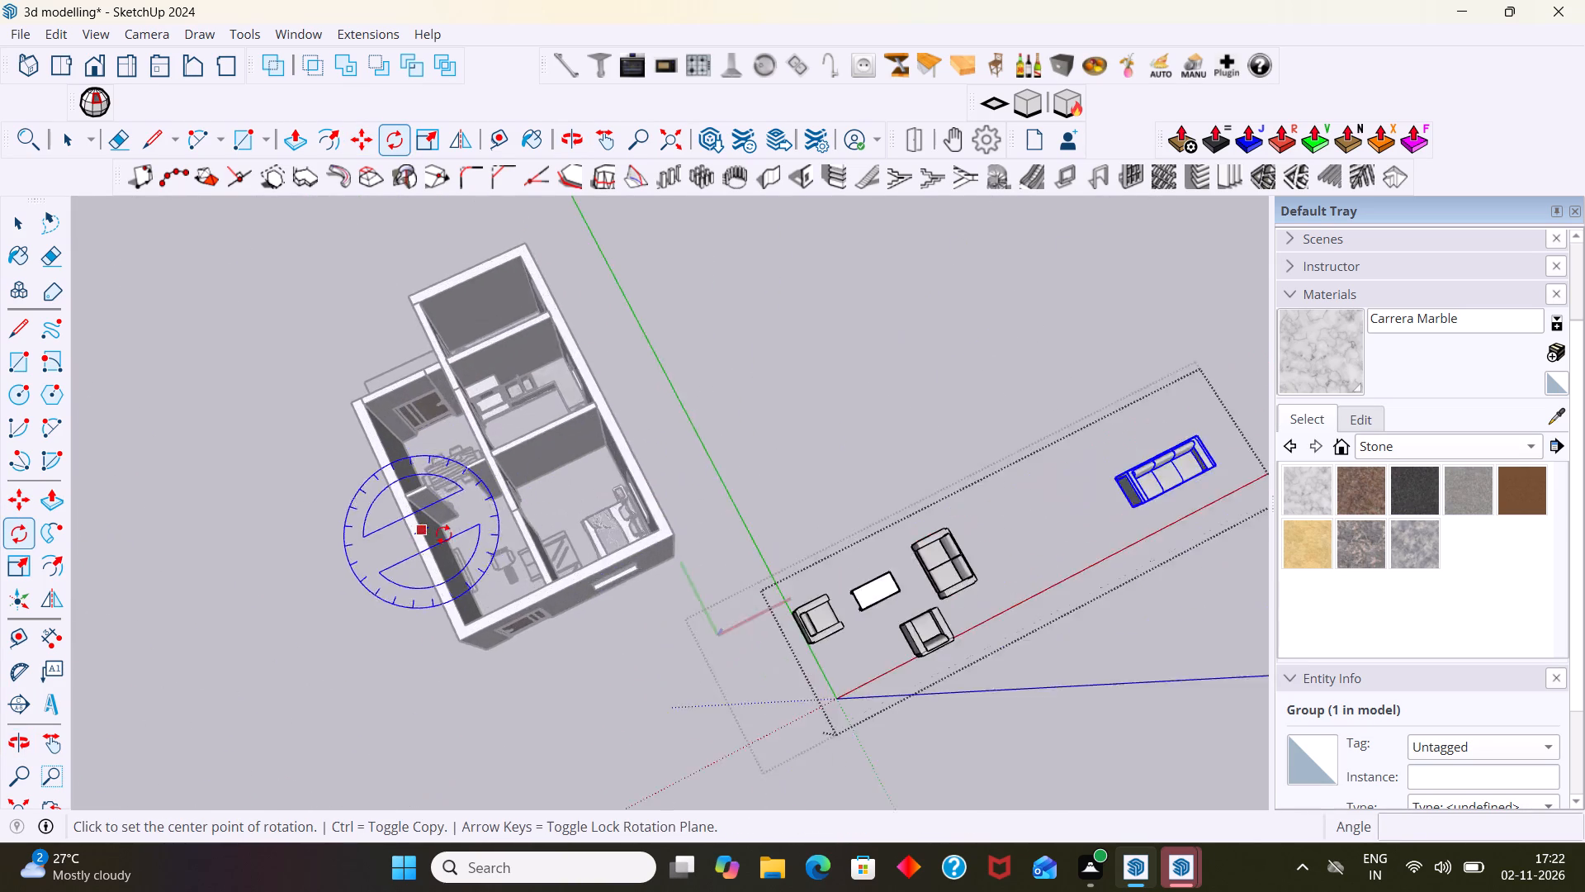
scroll(443, 534, up, 6)
middle_drag(525, 606, 705, 595)
scroll(826, 559, up, 1)
scroll(826, 559, down, 4)
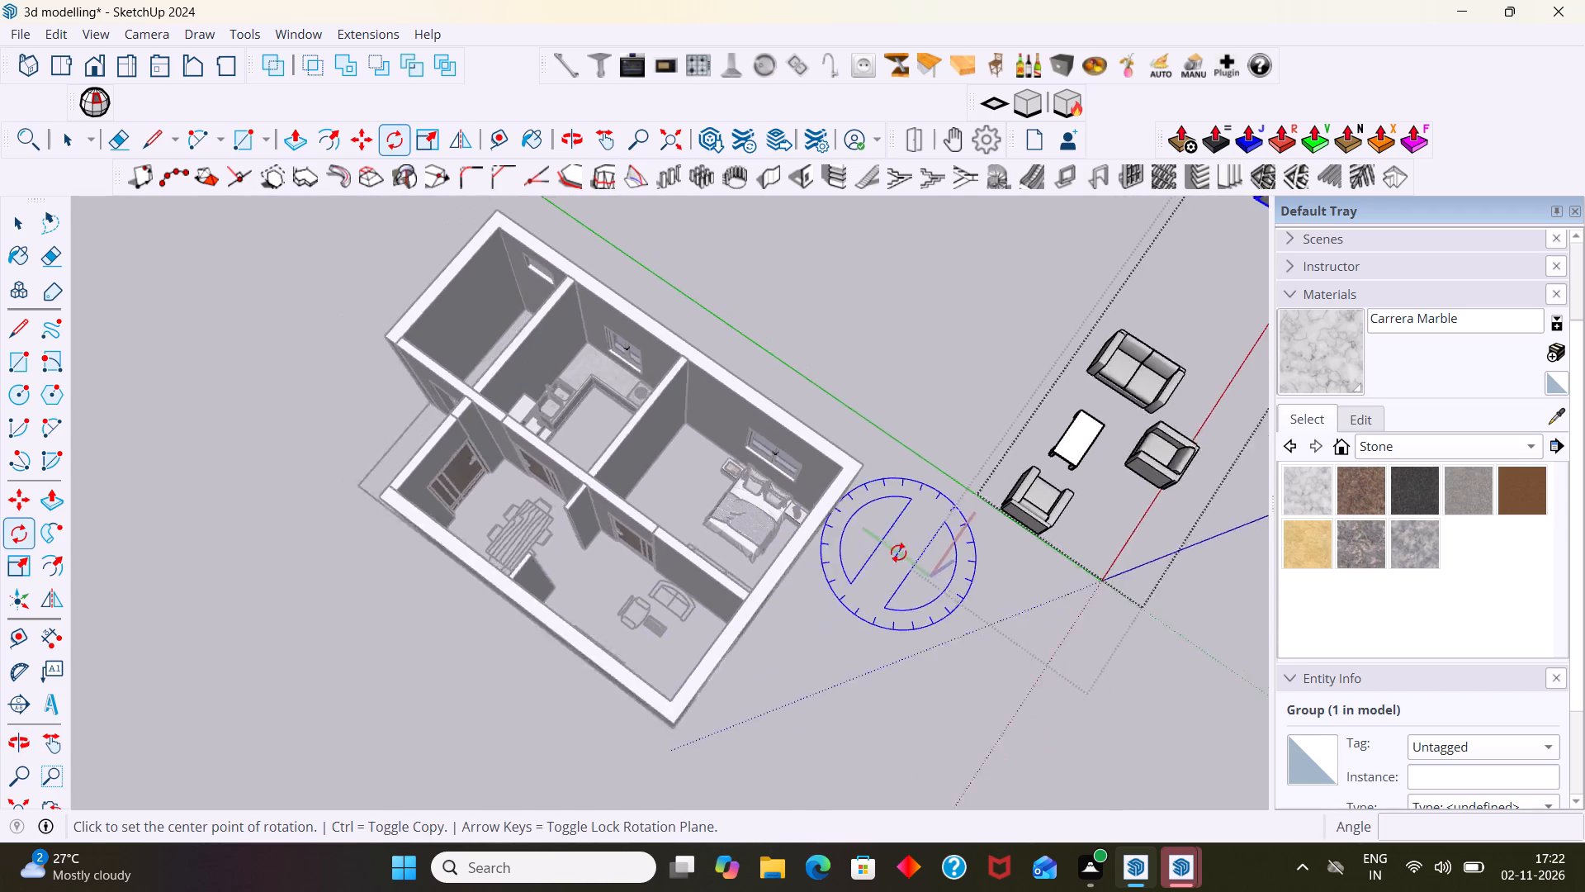
scroll(898, 553, down, 7)
scroll(1171, 325, up, 6)
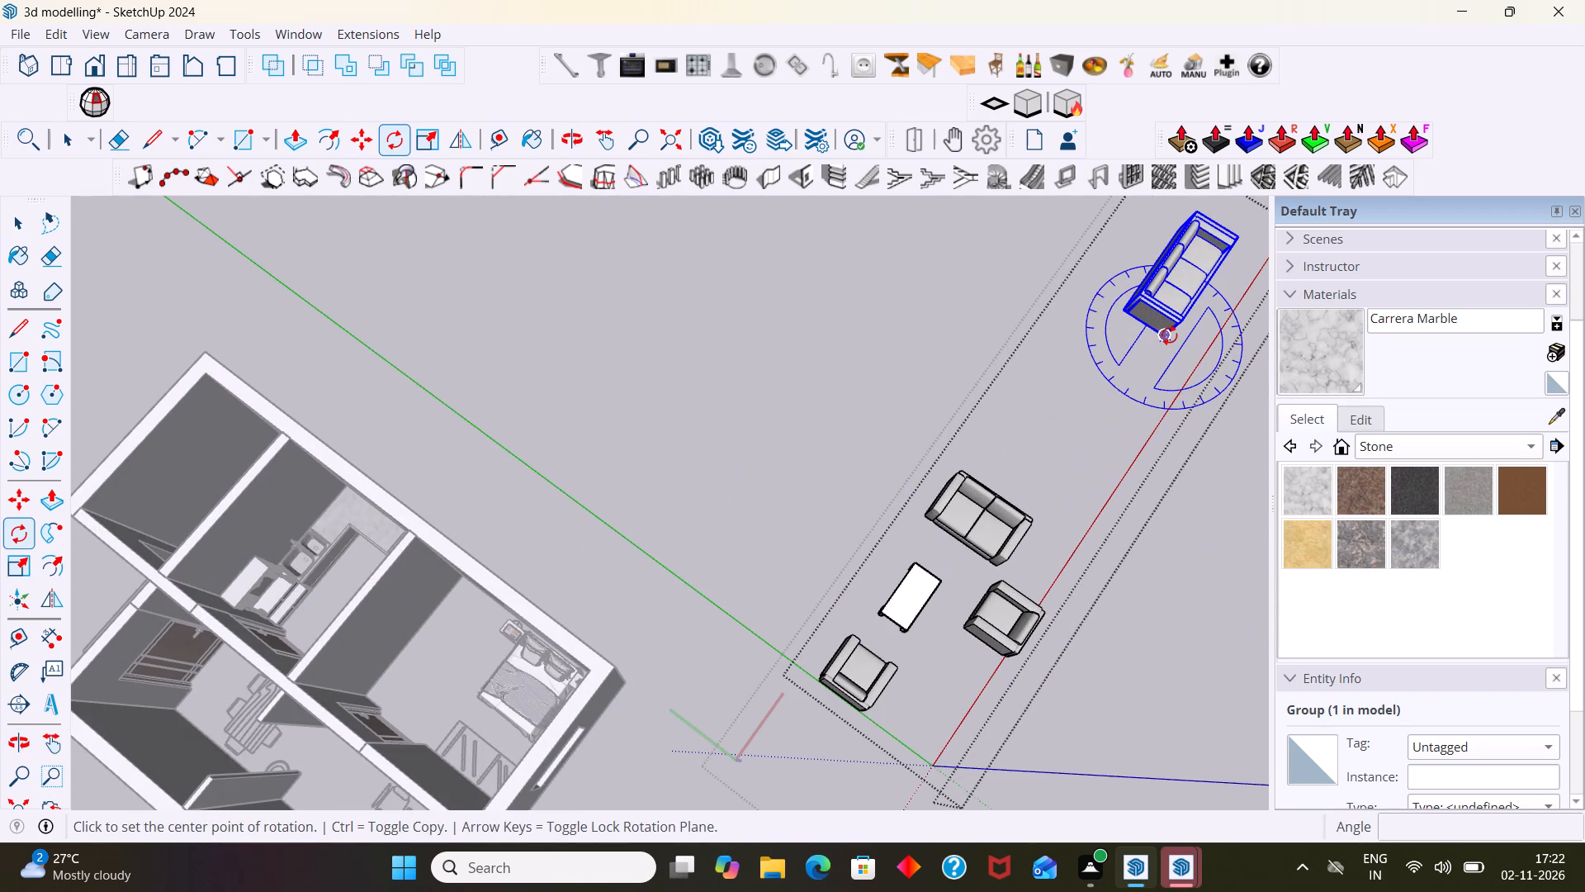
click(1166, 336)
click(1121, 314)
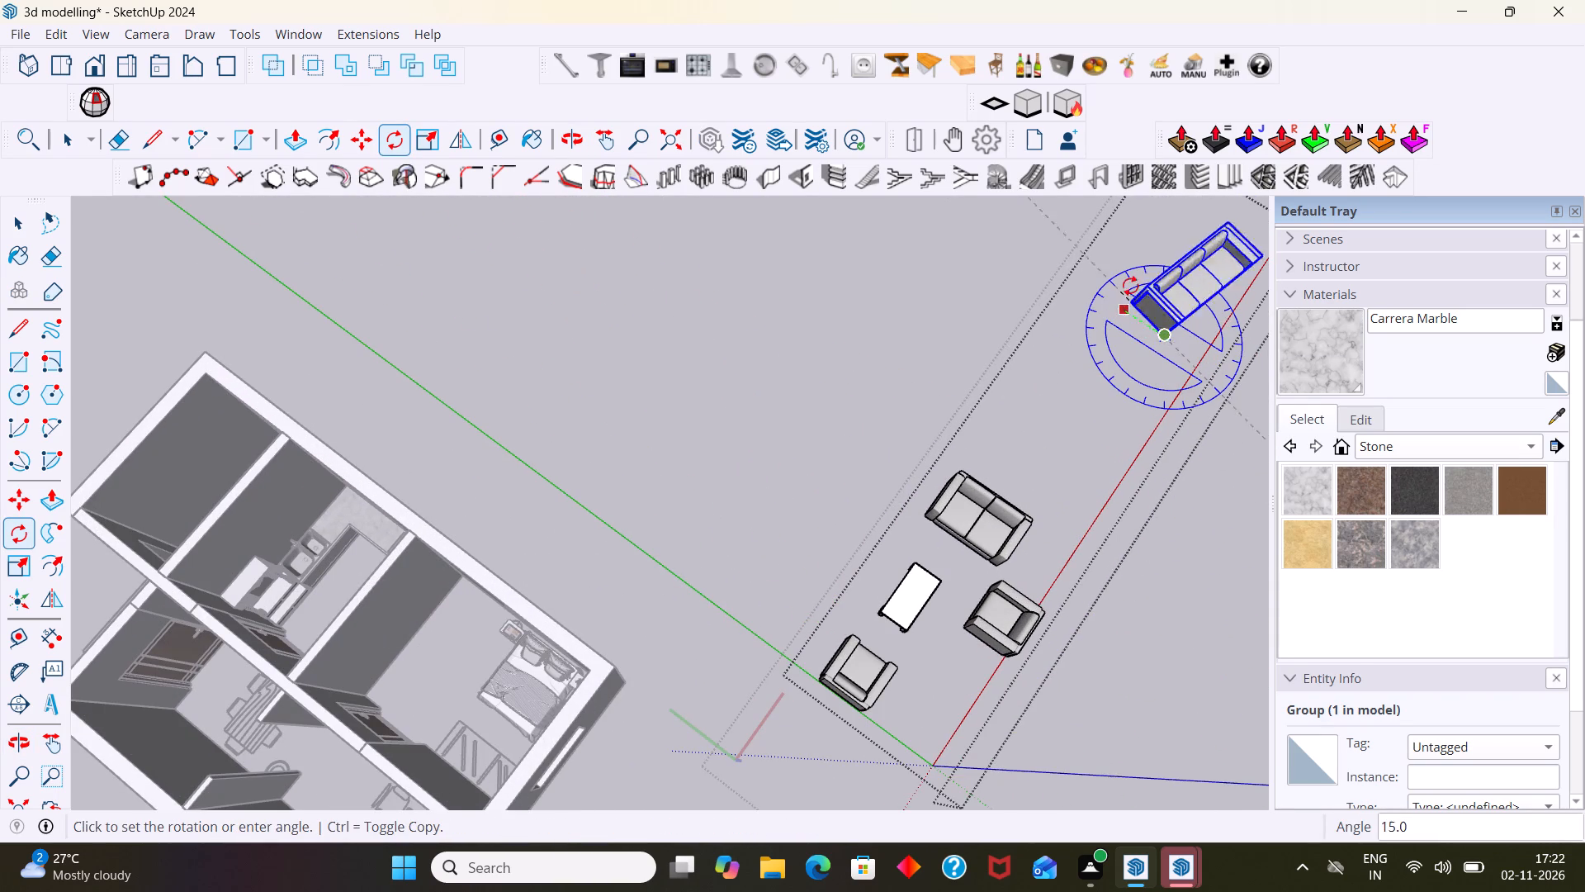
click(1205, 283)
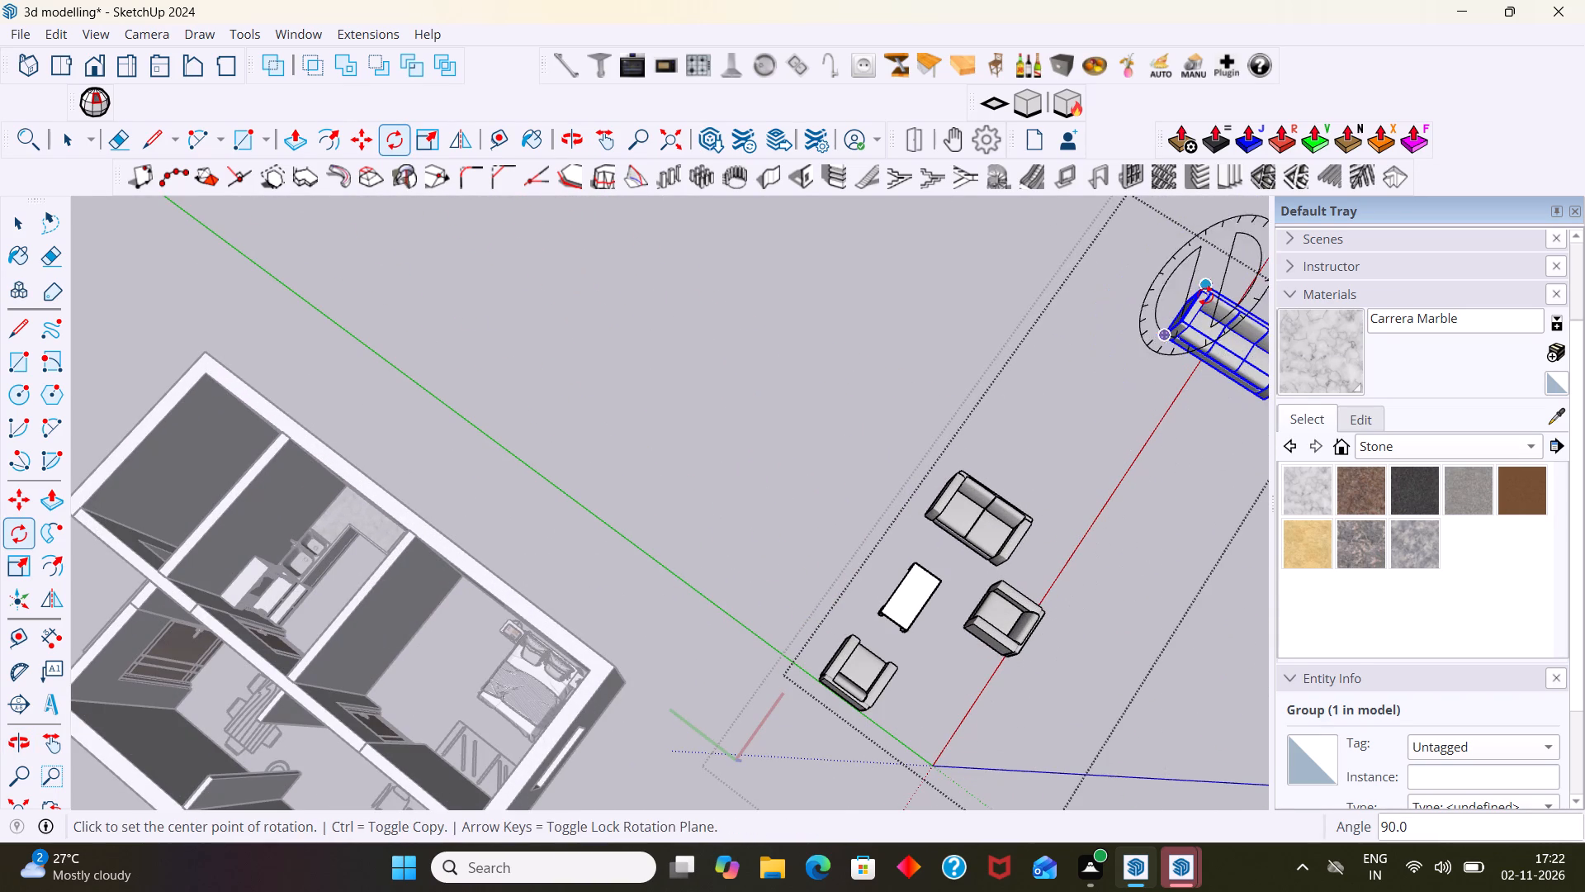
key(space)
click(1086, 377)
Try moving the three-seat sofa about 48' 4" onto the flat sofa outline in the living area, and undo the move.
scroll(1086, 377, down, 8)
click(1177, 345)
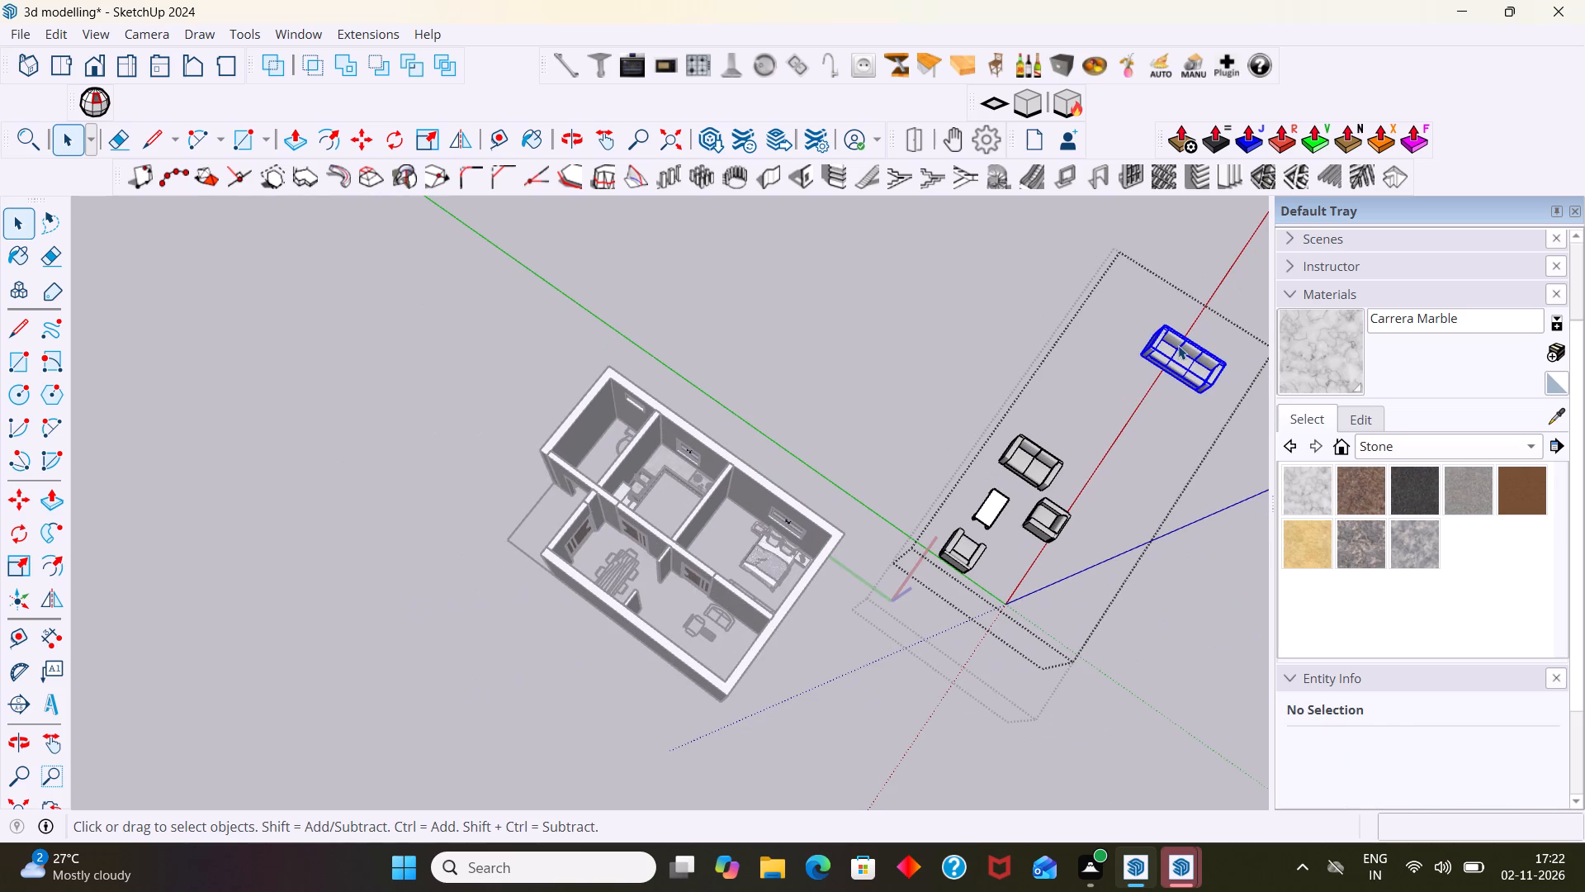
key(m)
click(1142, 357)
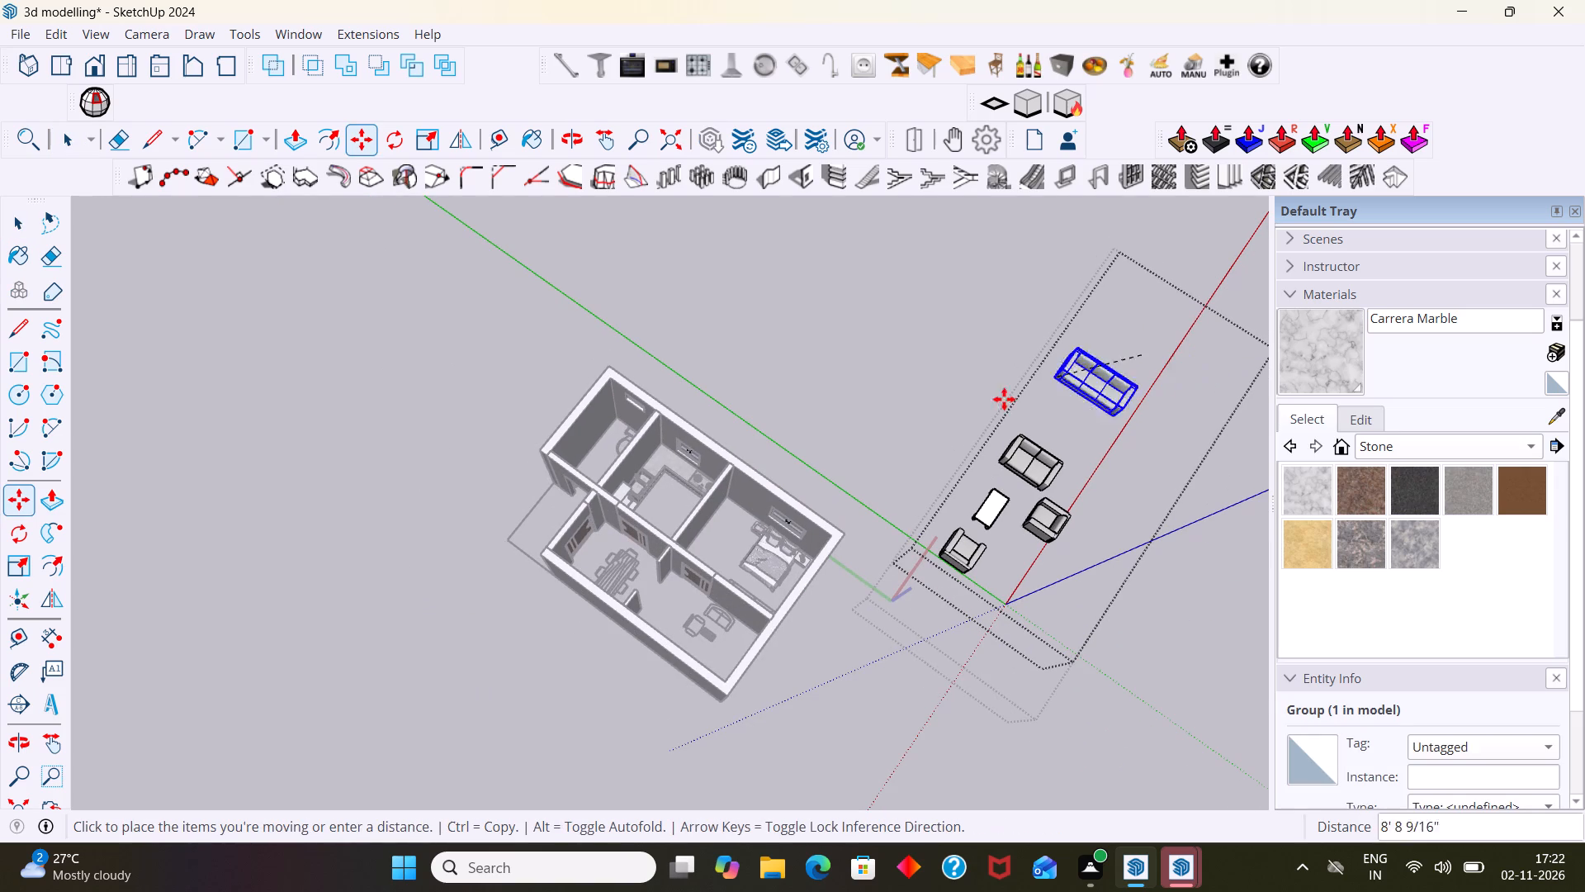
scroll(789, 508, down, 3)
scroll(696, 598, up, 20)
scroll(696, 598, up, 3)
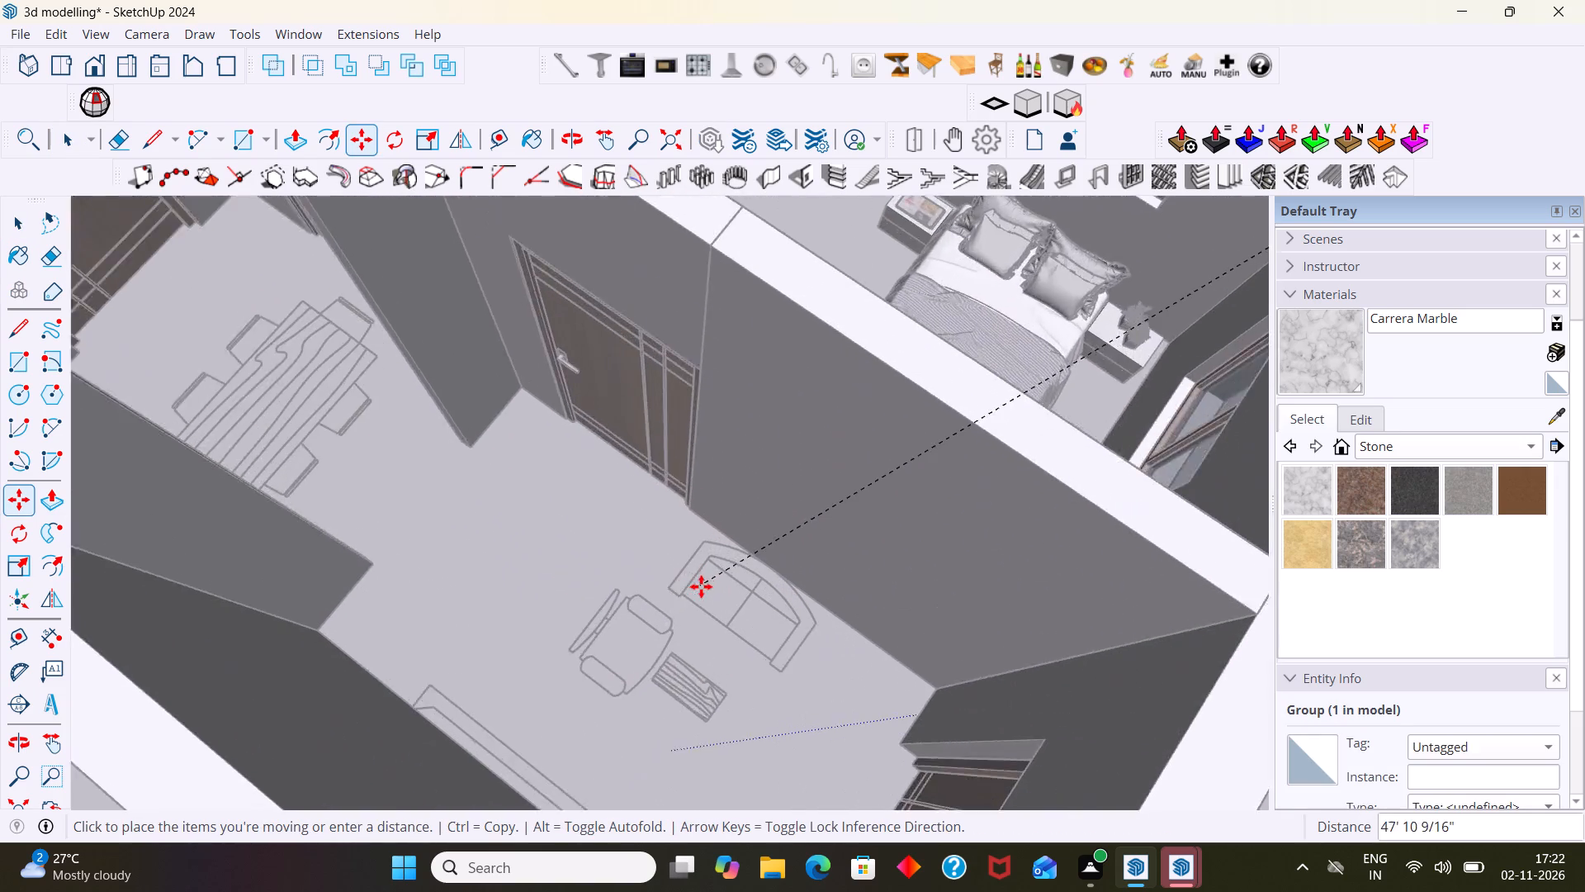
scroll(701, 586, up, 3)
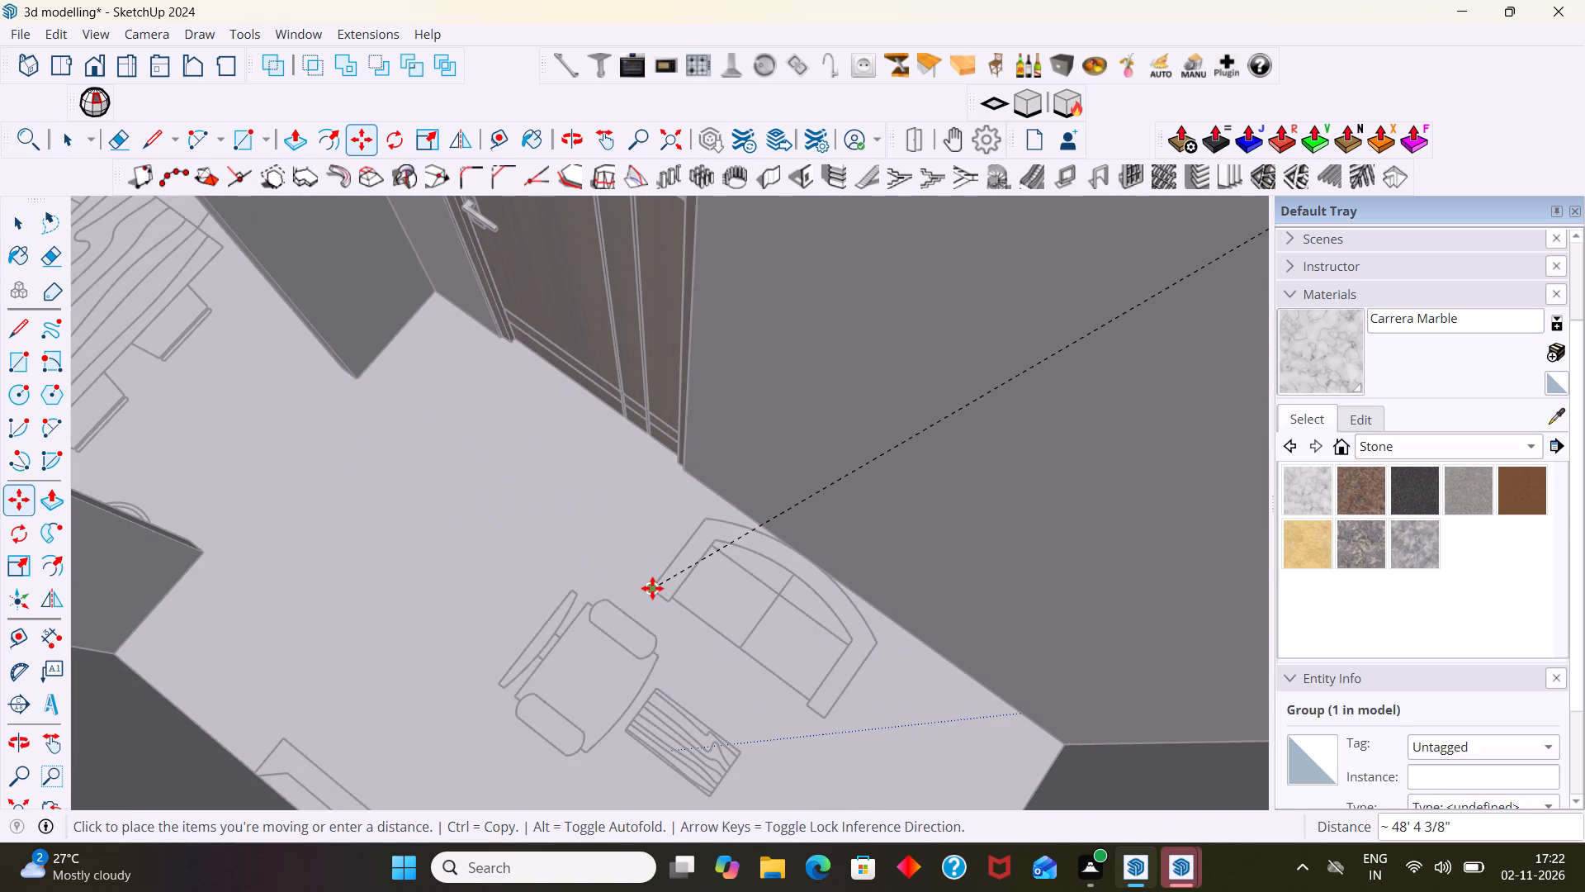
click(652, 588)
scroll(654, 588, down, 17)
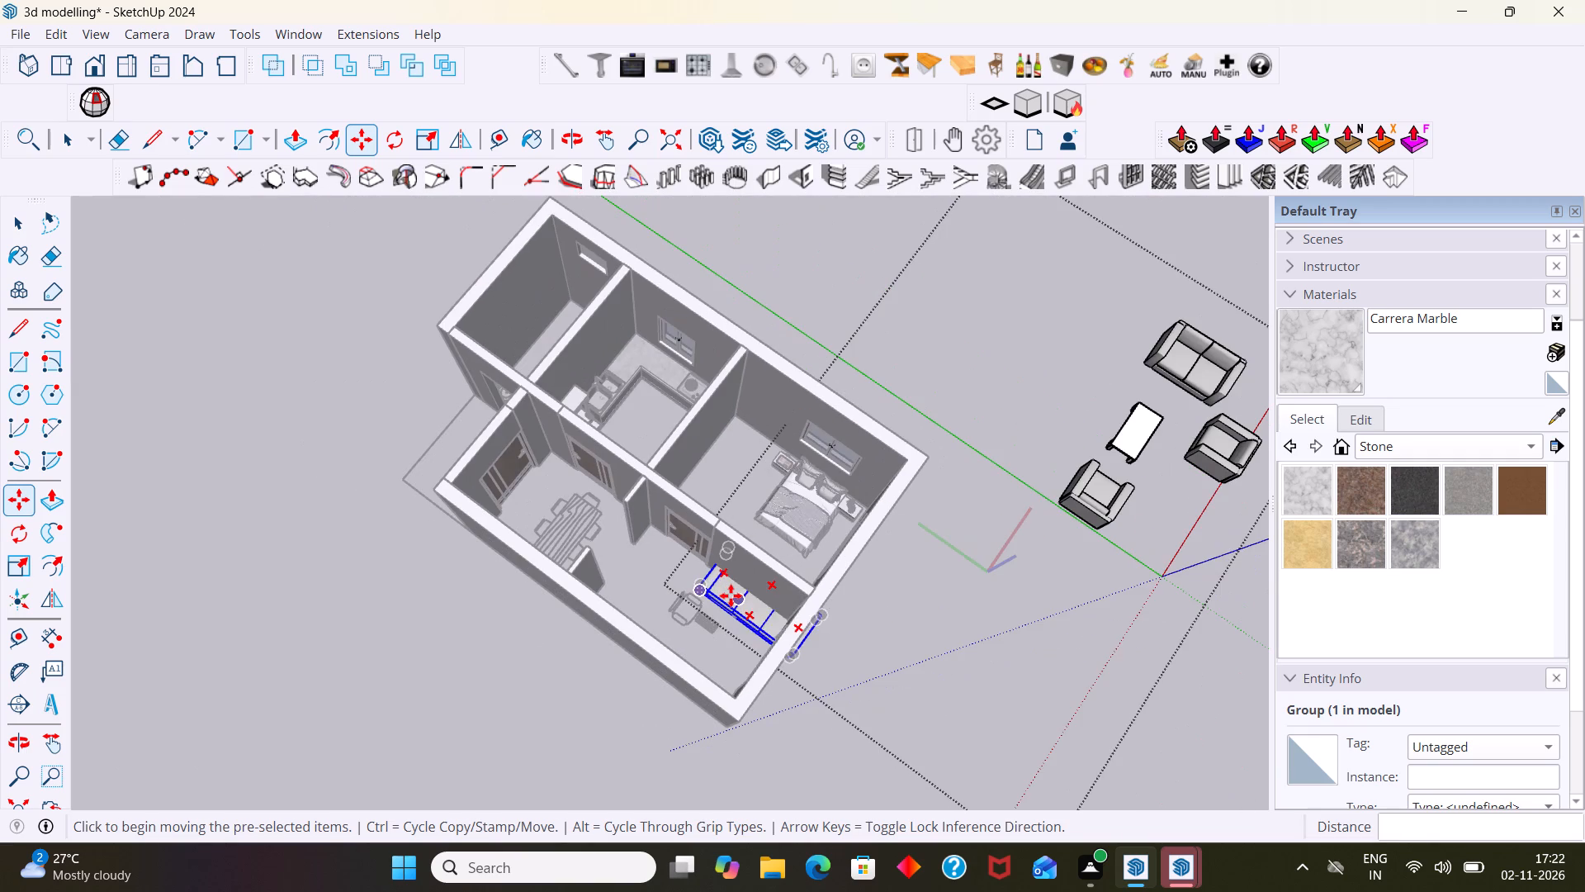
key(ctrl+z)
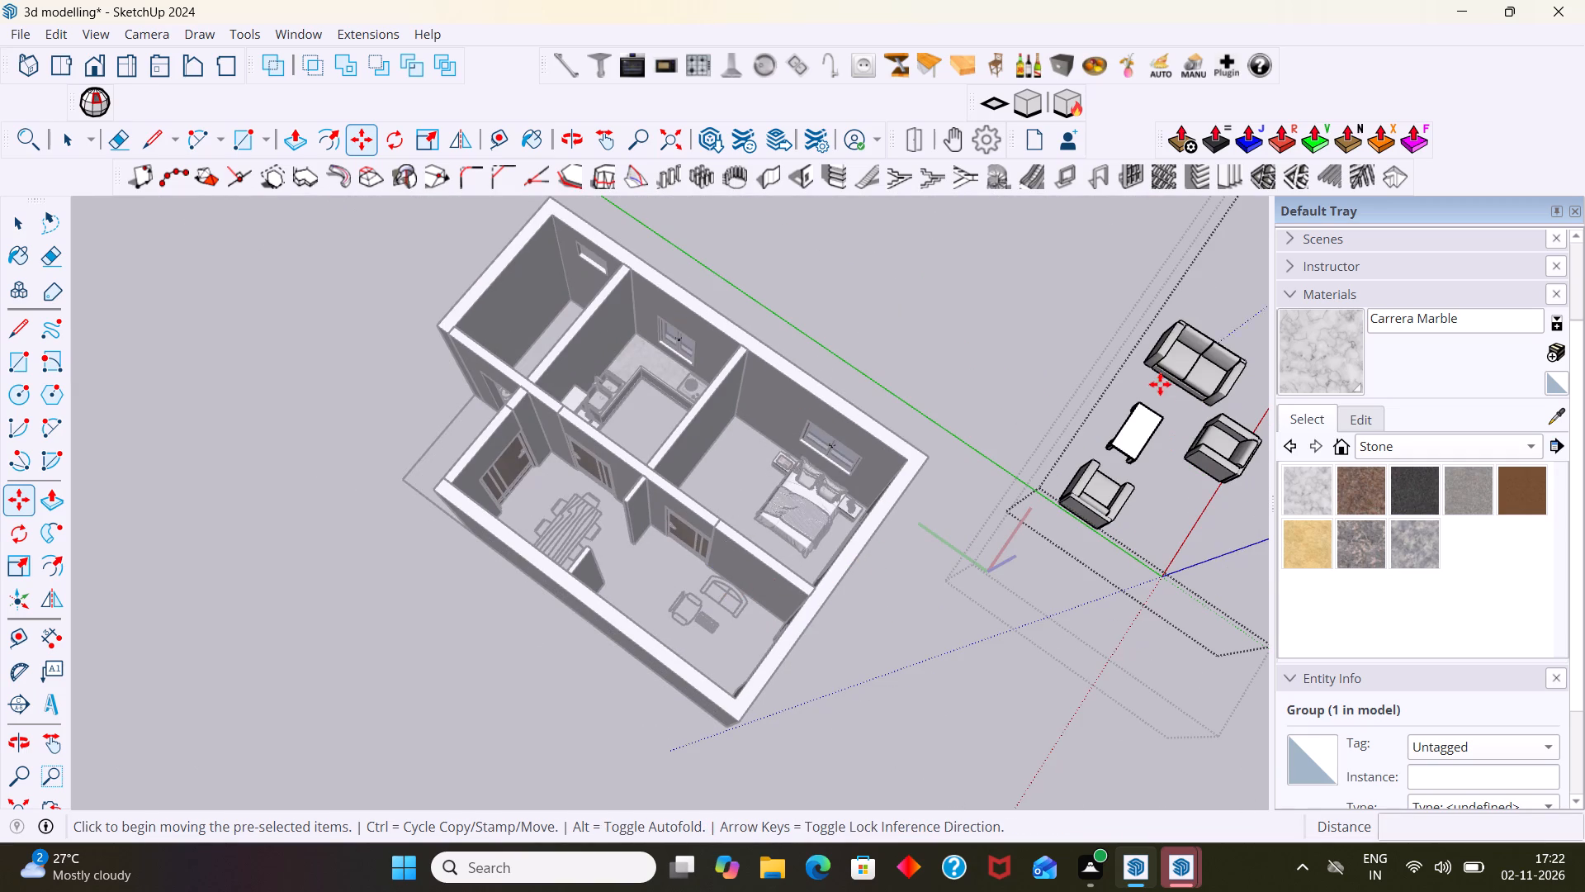
Move the three-seat sofa about 50' 6" into the living area, placing its corner at the flat armchair outline.
scroll(1150, 378, down, 5)
shift+middle_drag(1149, 382, 875, 396)
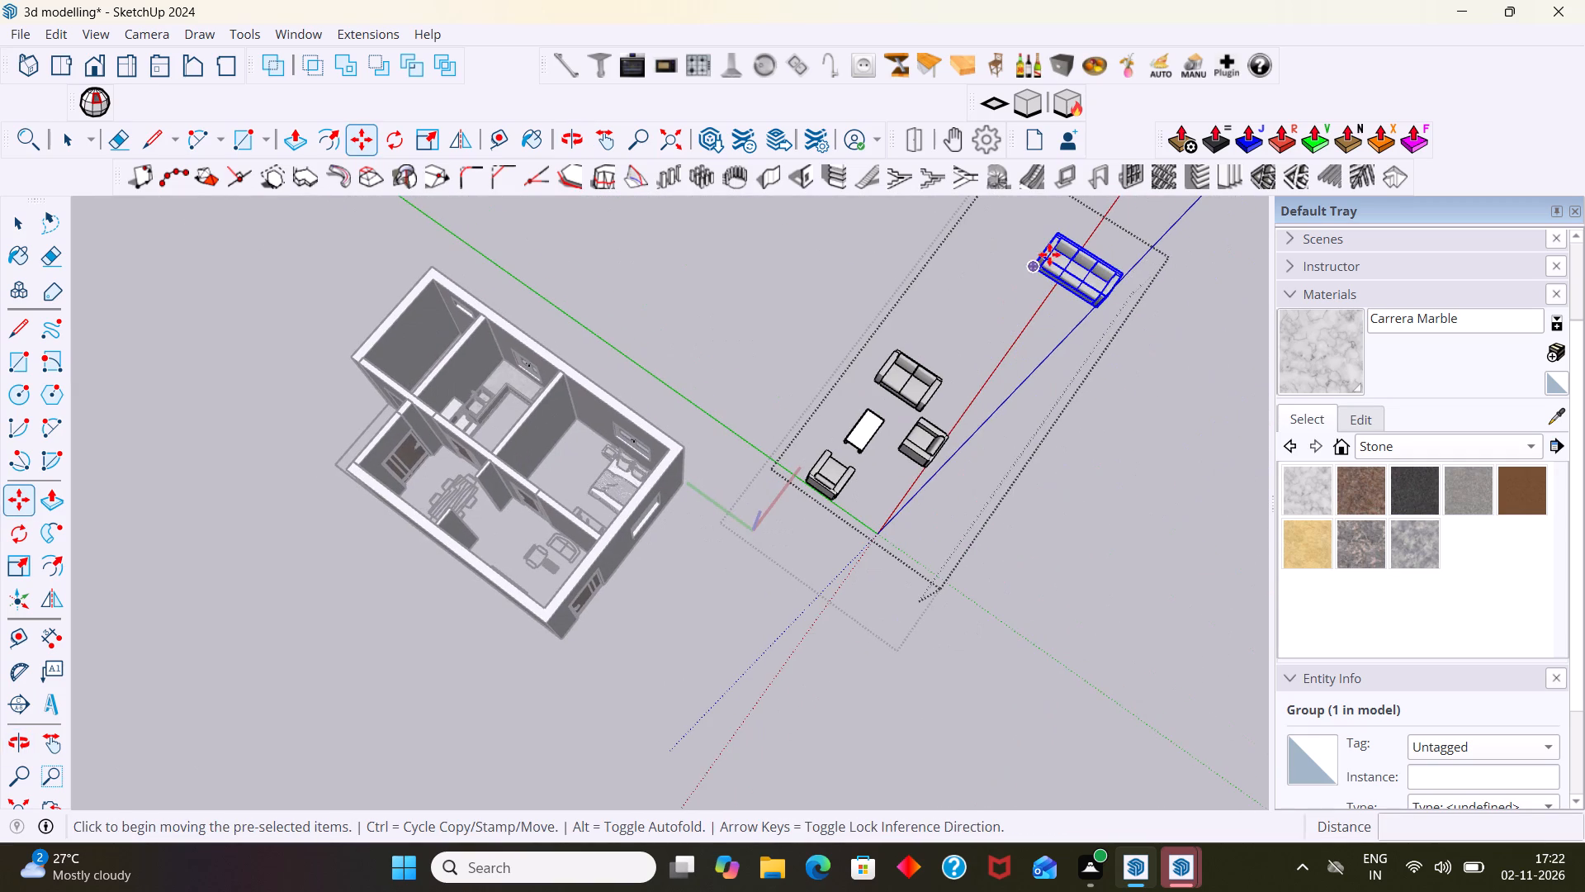
click(1032, 271)
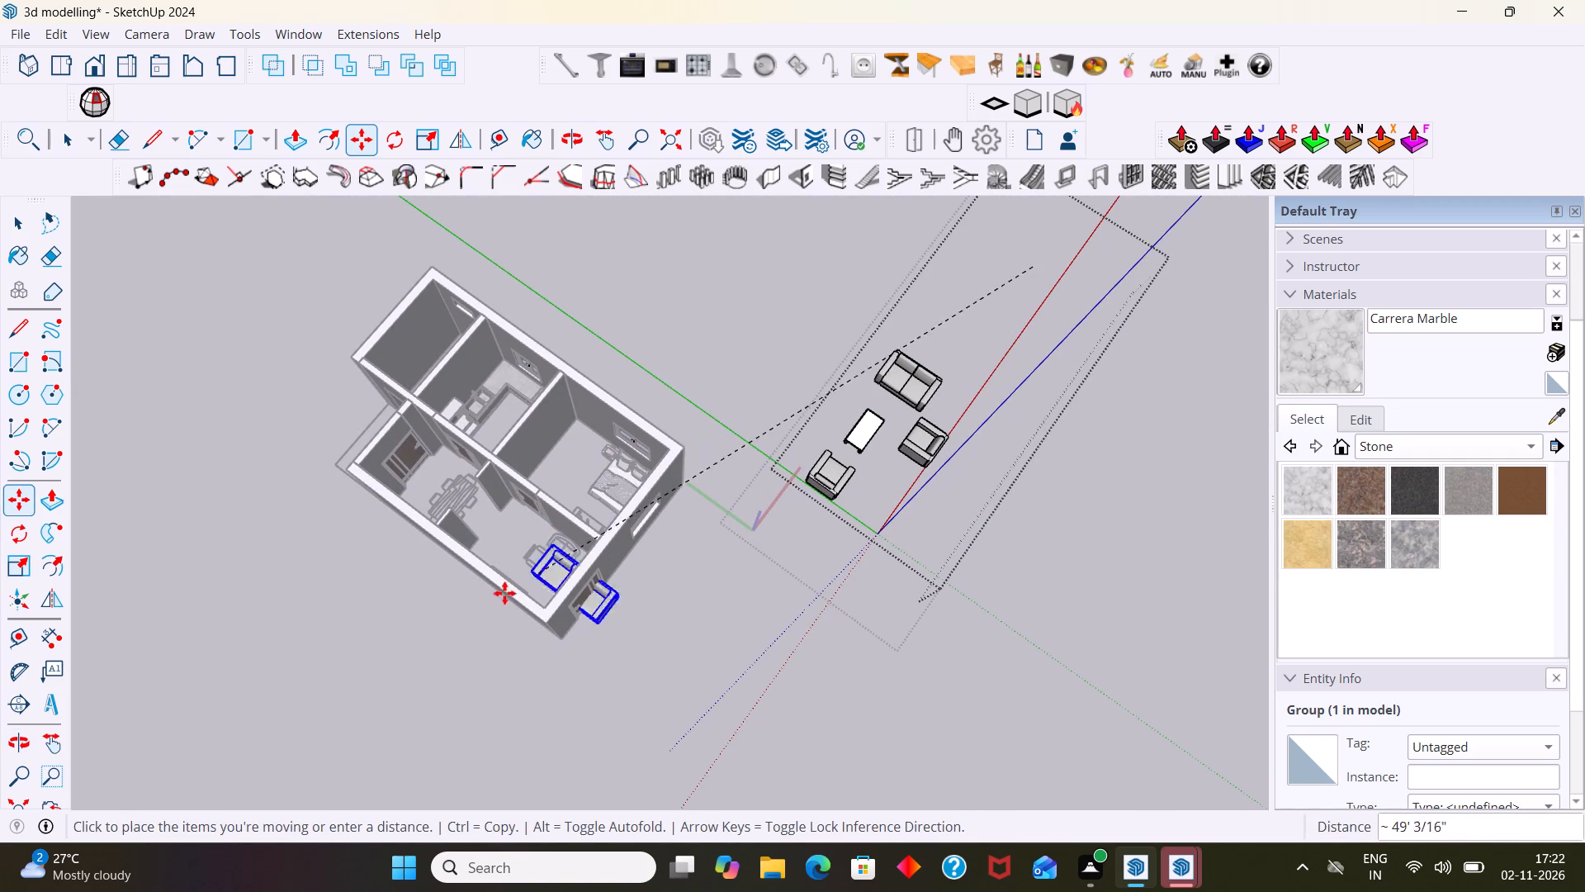
scroll(542, 567, up, 18)
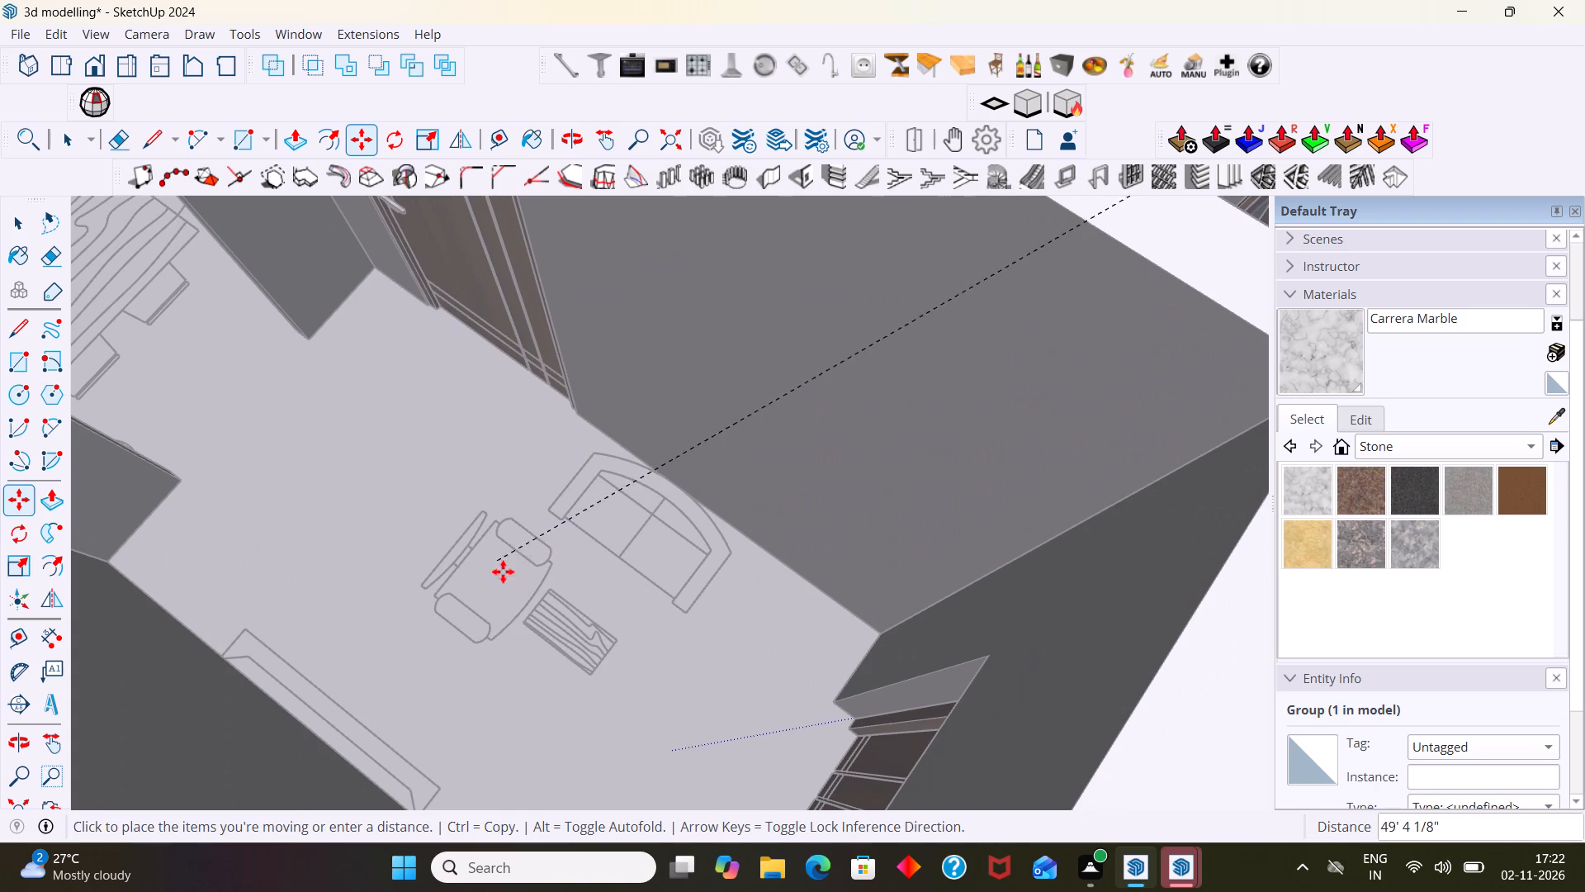
scroll(584, 629, up, 1)
scroll(581, 629, down, 3)
scroll(655, 632, down, 13)
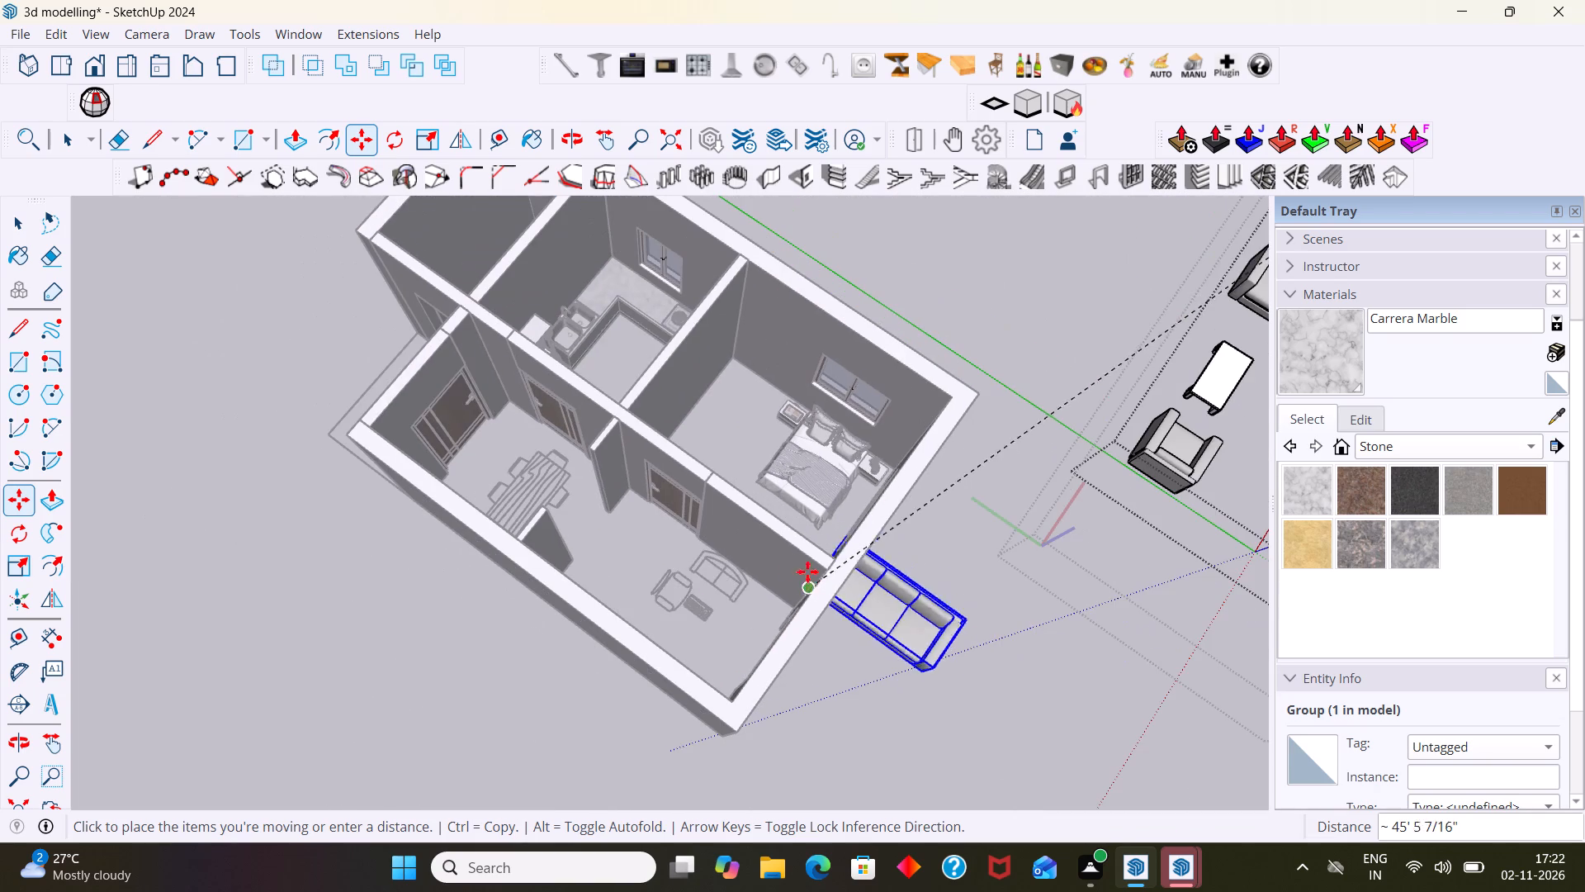
scroll(646, 600, up, 5)
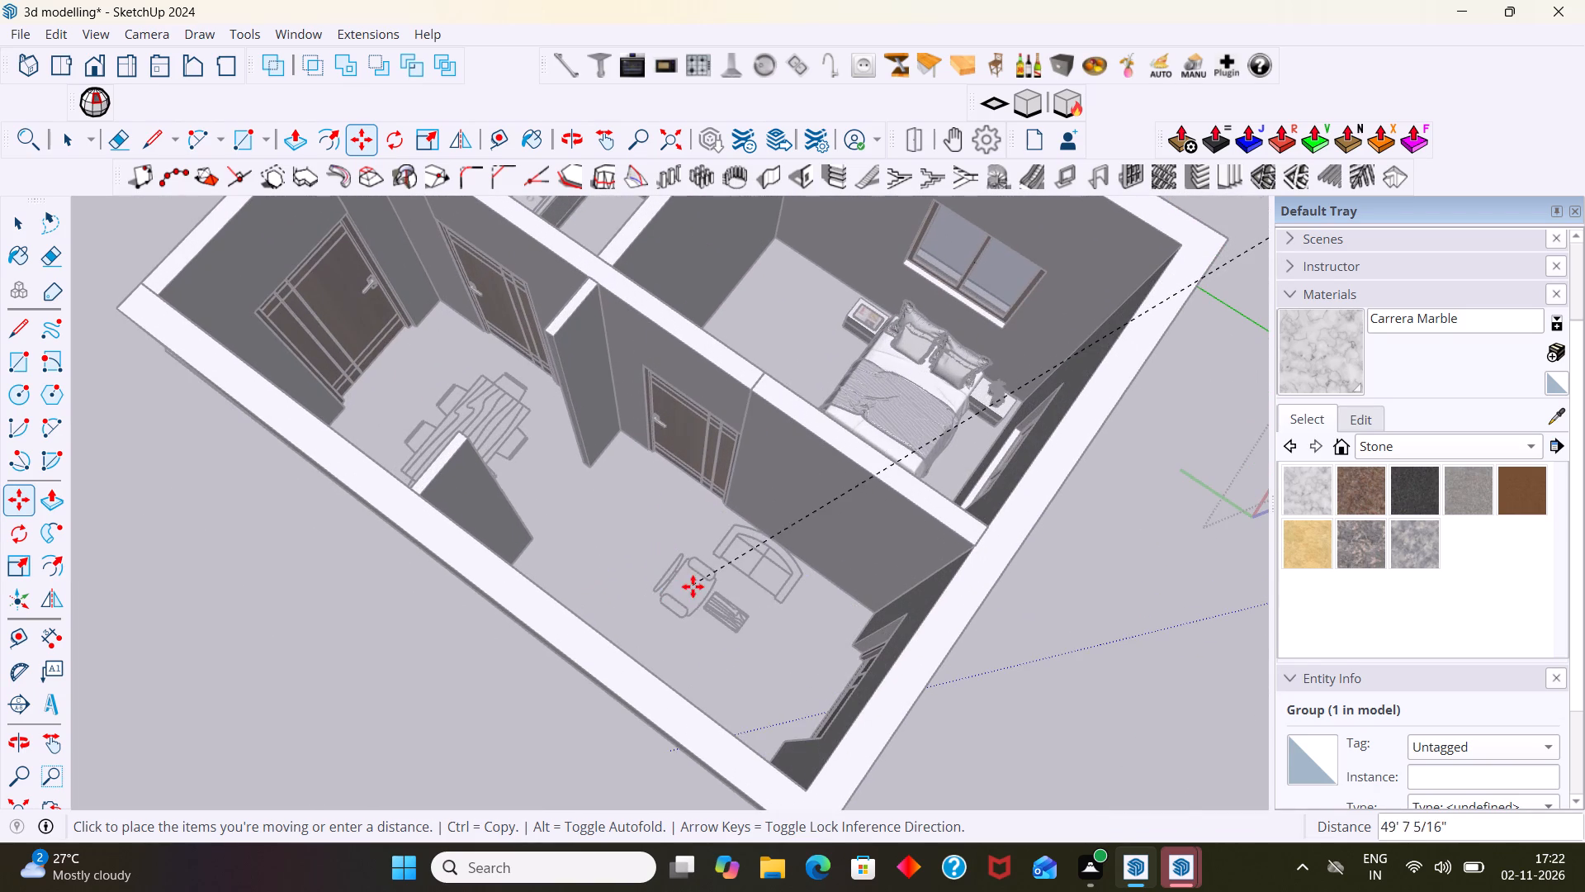
scroll(714, 576, down, 6)
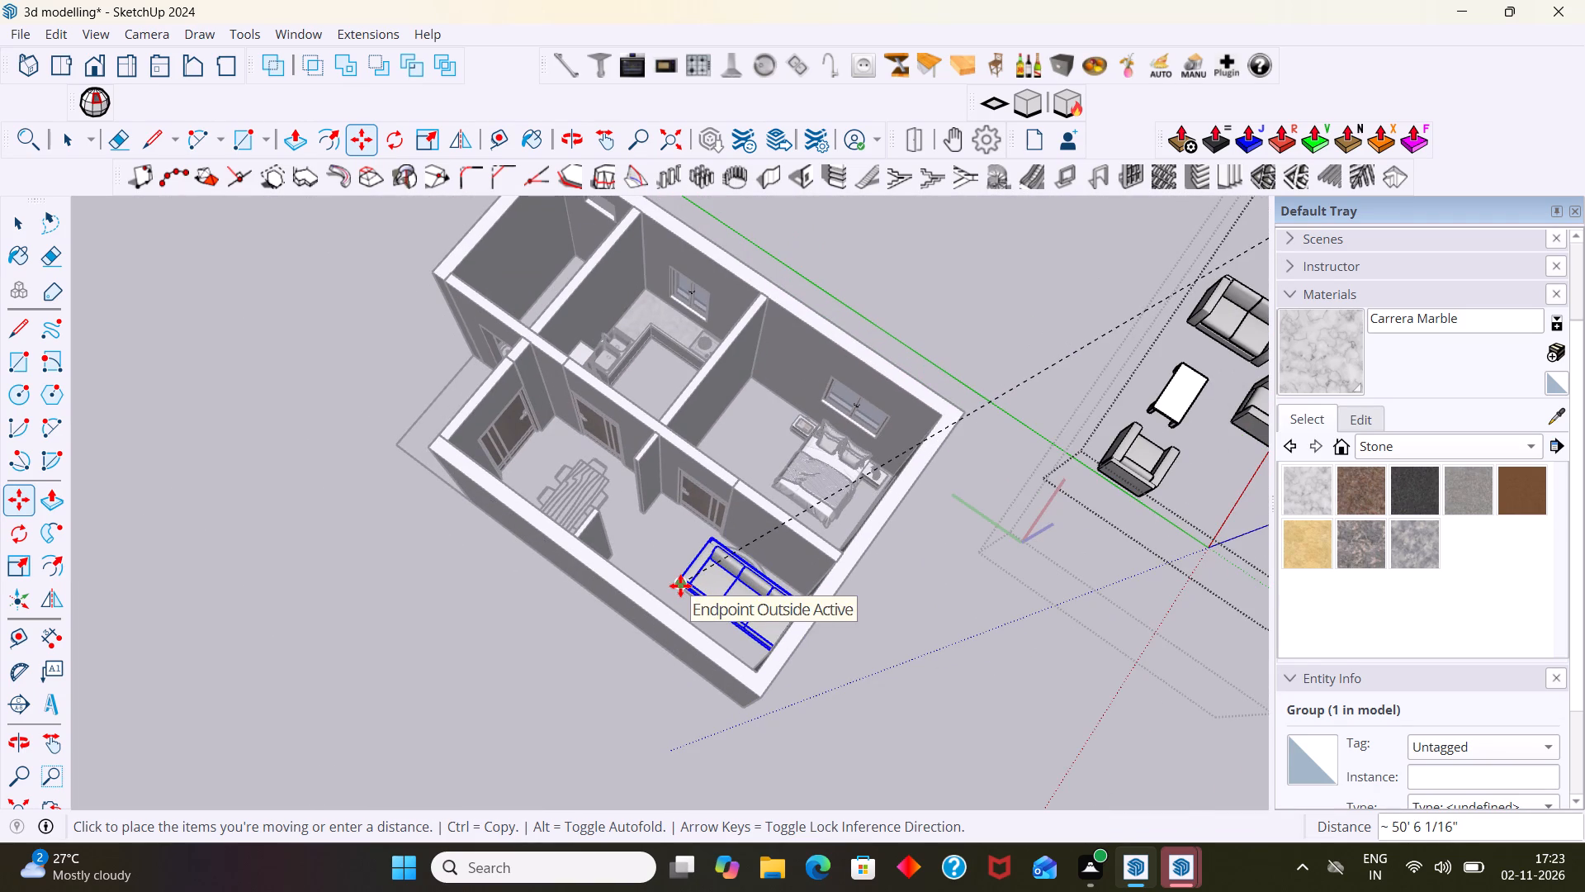
click(680, 586)
key(space)
click(938, 612)
Move the three-seat sofa about 2' 1" from its front corner toward the bedroom partition wall, clear of the flat armchair and table.
scroll(778, 611, up, 4)
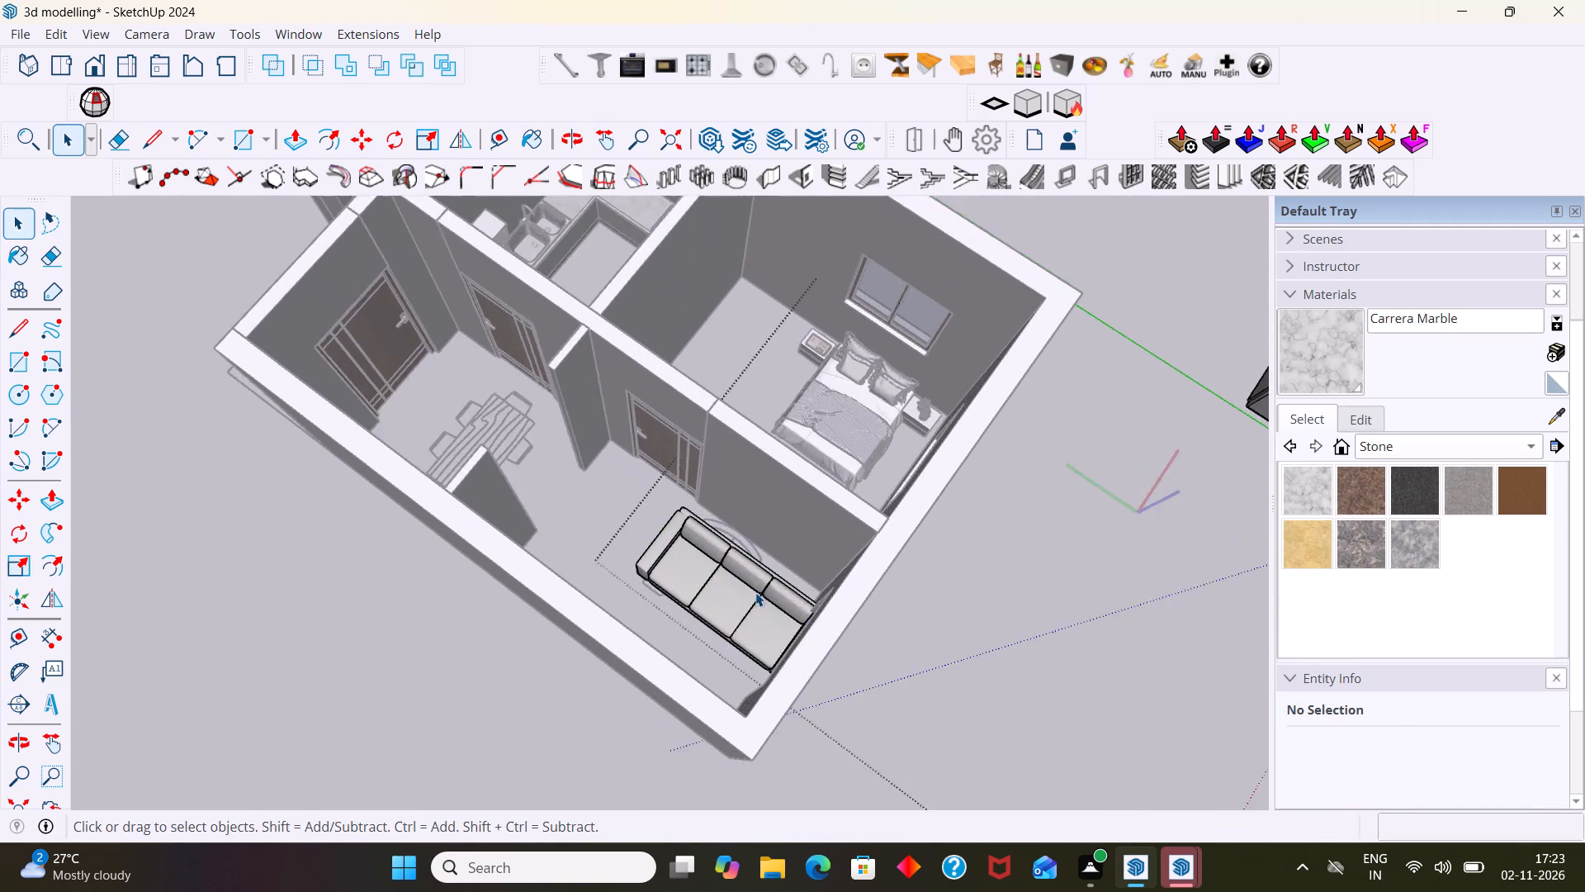
scroll(755, 592, up, 1)
middle_drag(746, 593, 1110, 586)
scroll(750, 567, up, 7)
middle_drag(665, 564, 861, 527)
scroll(755, 524, up, 3)
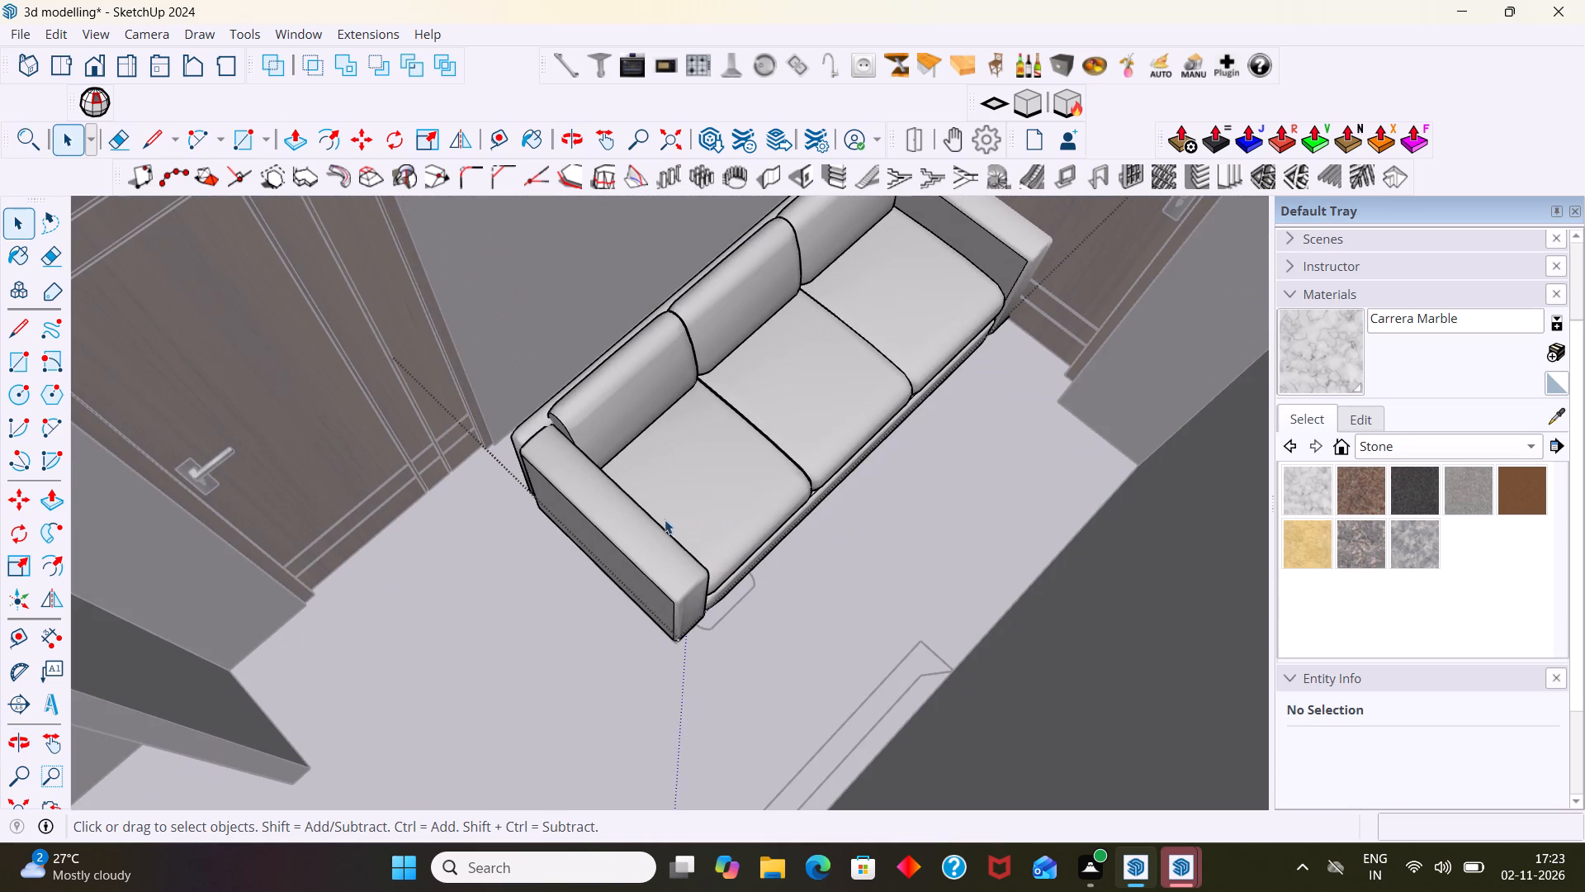
click(631, 533)
key(m)
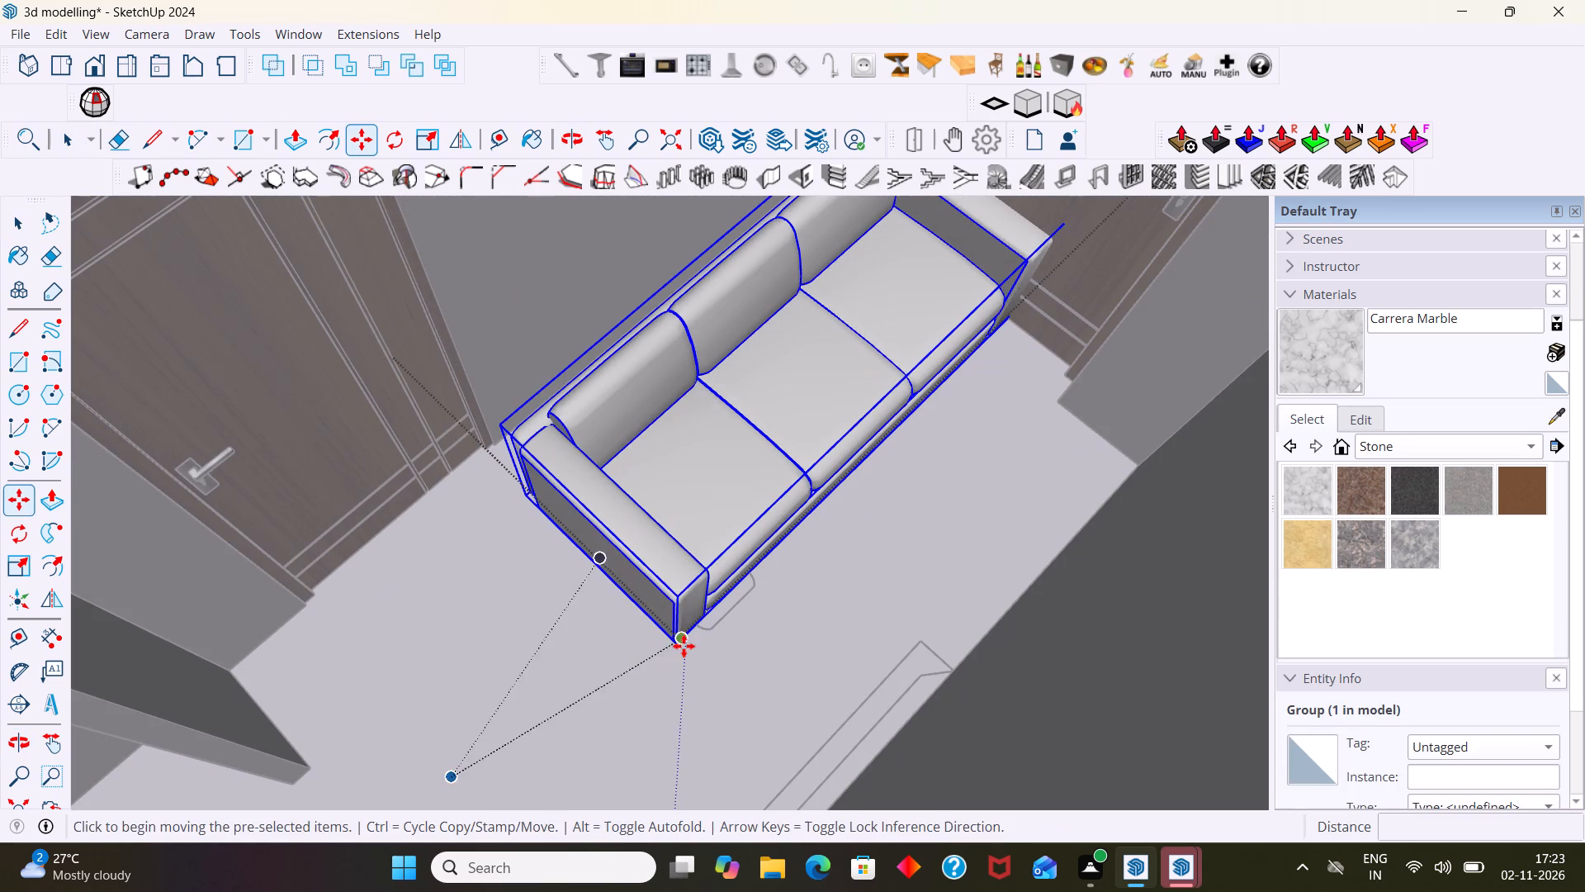
click(676, 646)
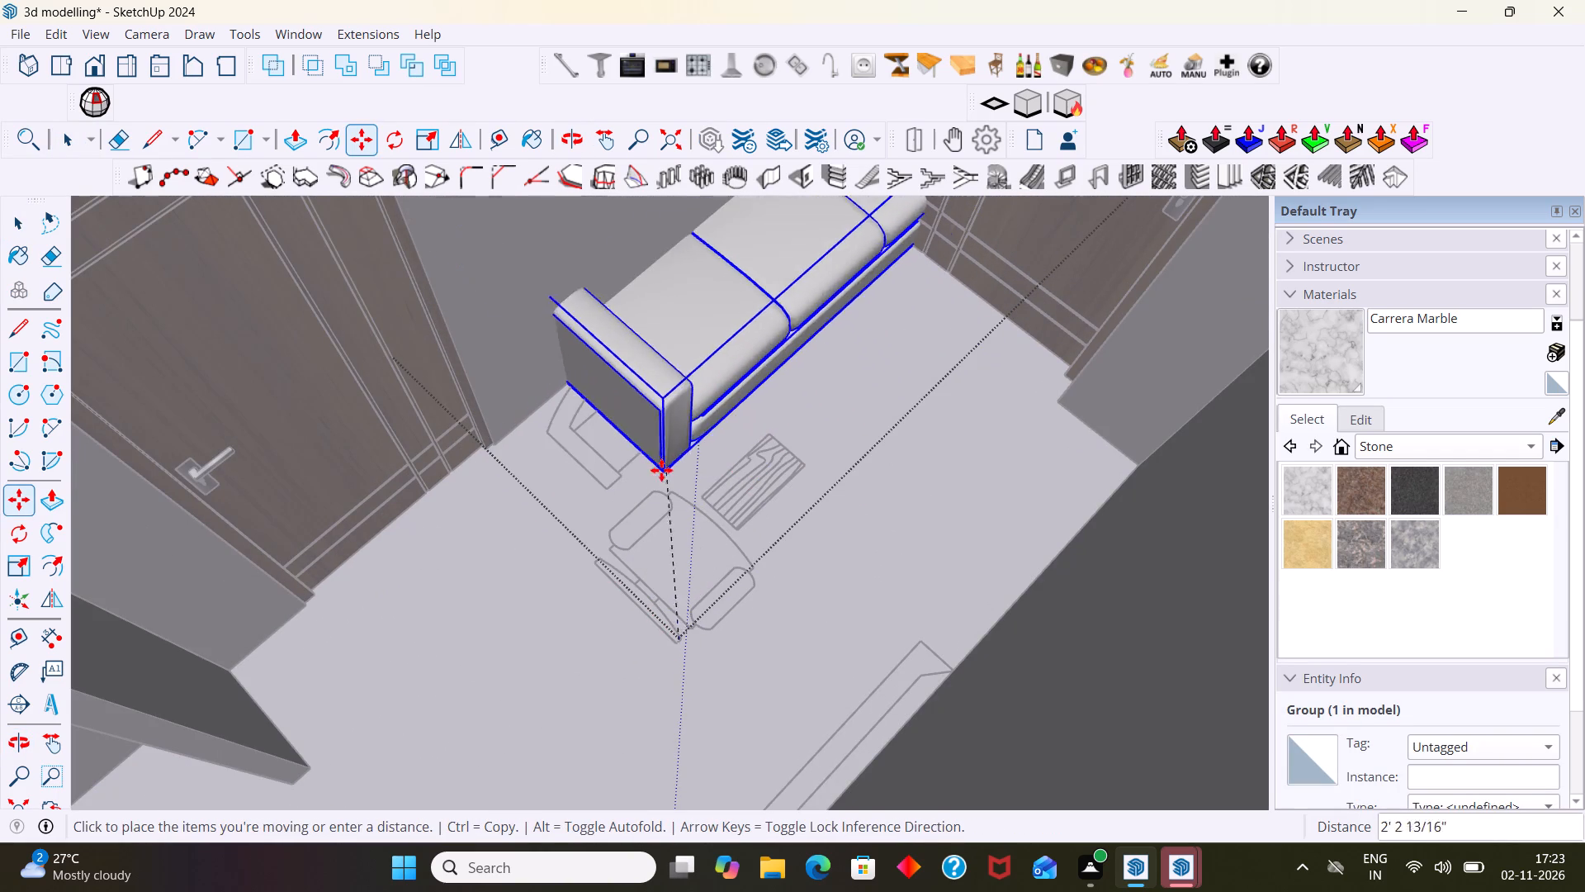
click(611, 491)
key(space)
Scale the three-seat sofa's depth from its back side by a factor of about 0.54, bringing it off the partition wall.
scroll(564, 391, down, 4)
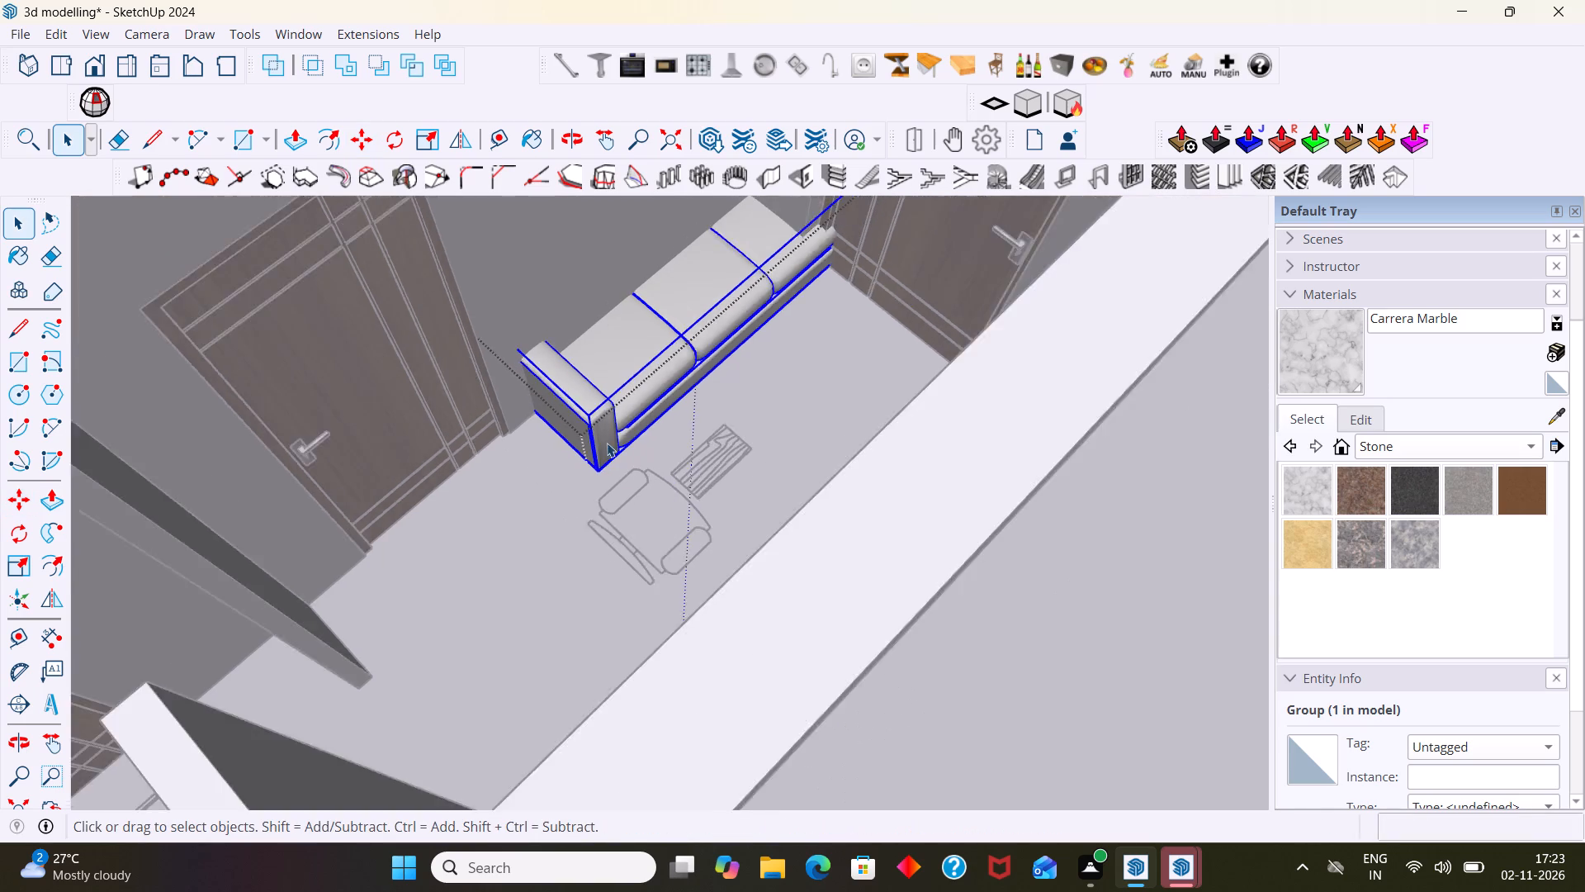
scroll(607, 443, down, 9)
key(s)
middle_drag(665, 424, 1033, 426)
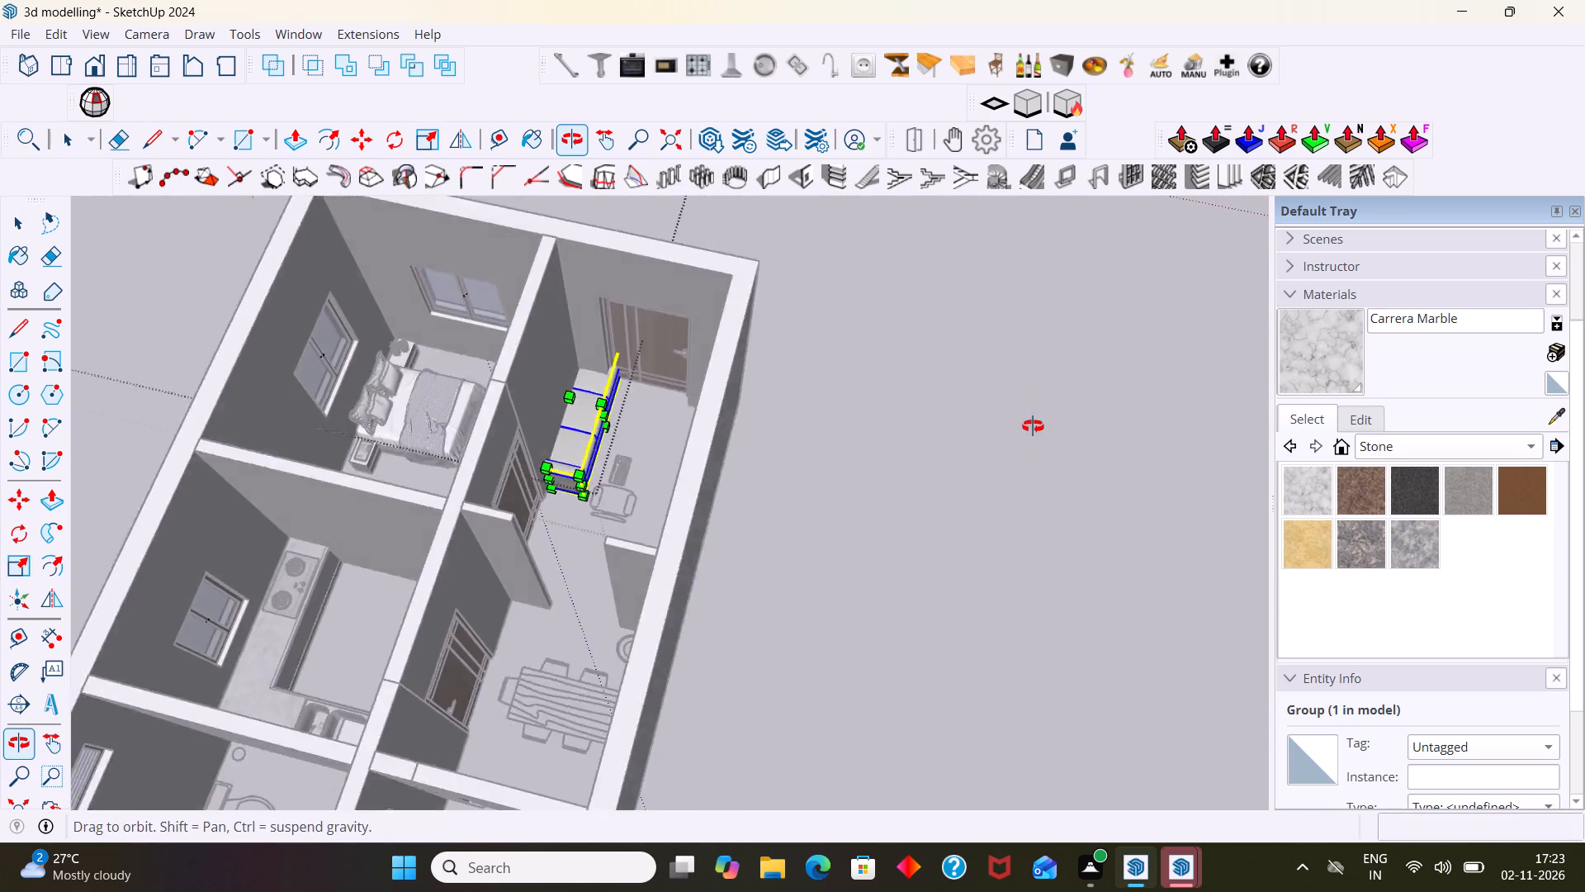
middle_drag(1033, 426, 1152, 404)
scroll(401, 510, up, 7)
middle_drag(523, 539, 676, 497)
scroll(481, 551, up, 5)
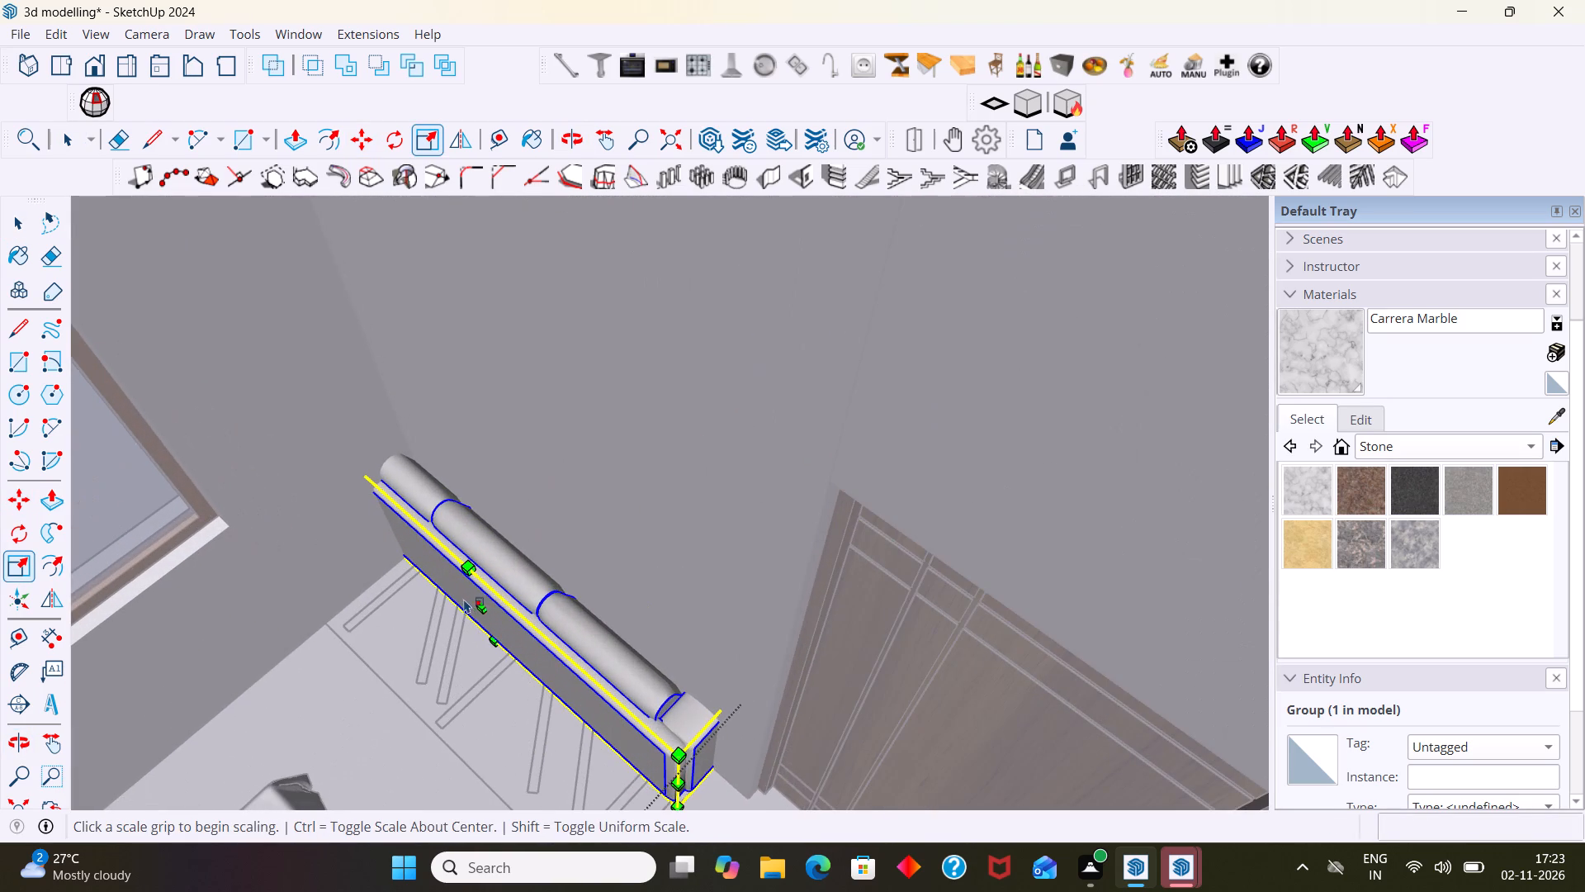
click(488, 610)
scroll(556, 570, down, 1)
middle_drag(656, 510, 504, 525)
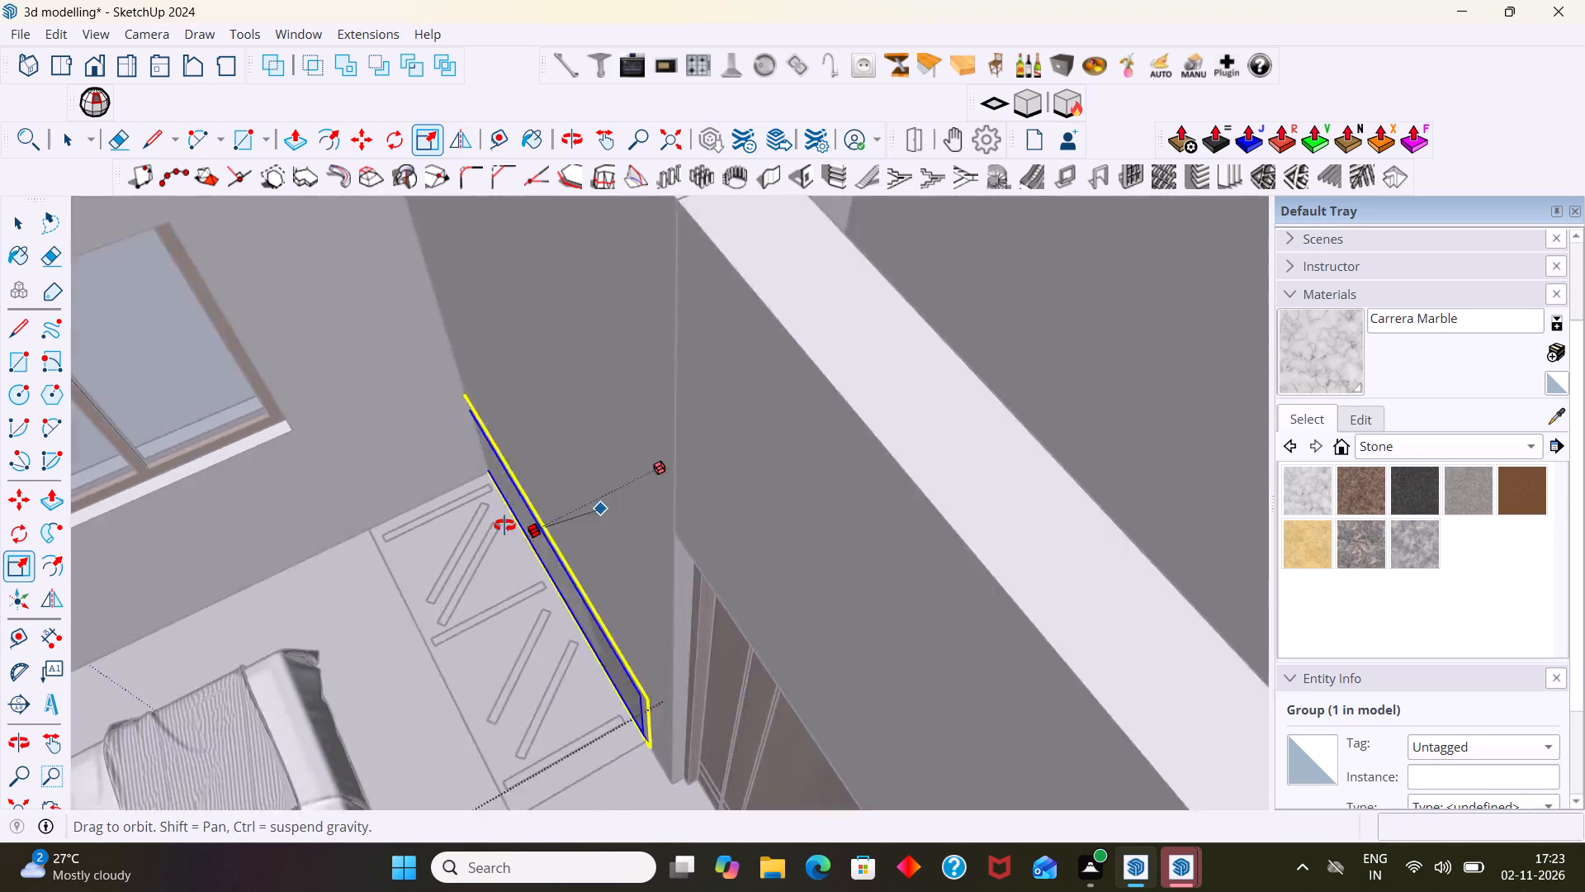
middle_drag(504, 525, 384, 550)
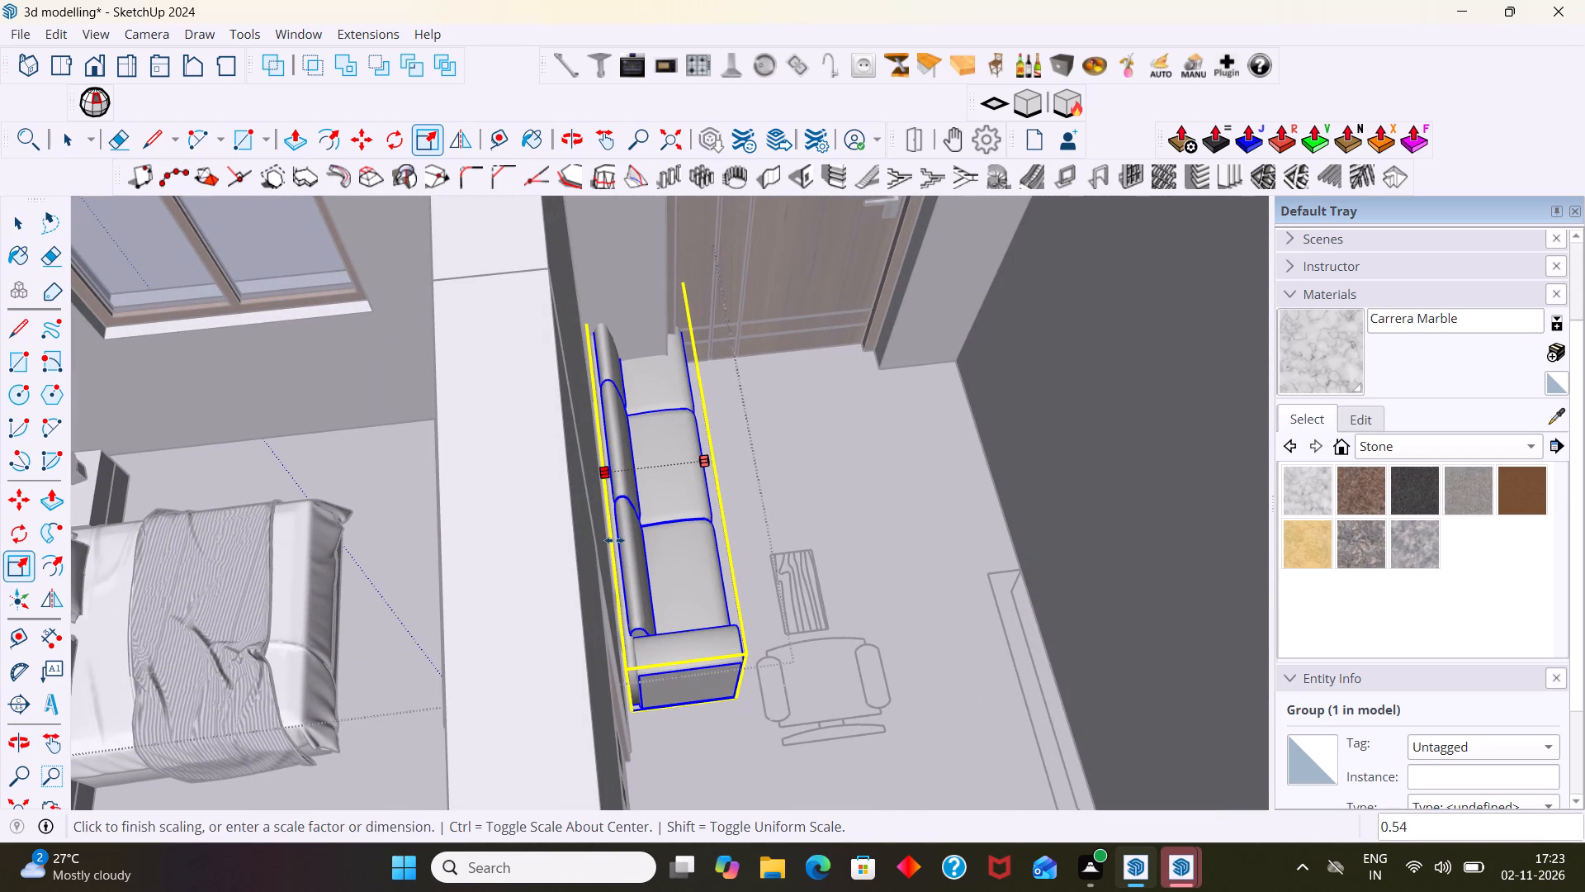
click(614, 540)
key(space)
Scale the three-seat sofa's length by a factor of about 0.63 from the end that pokes through the outer wall.
scroll(669, 540, down, 9)
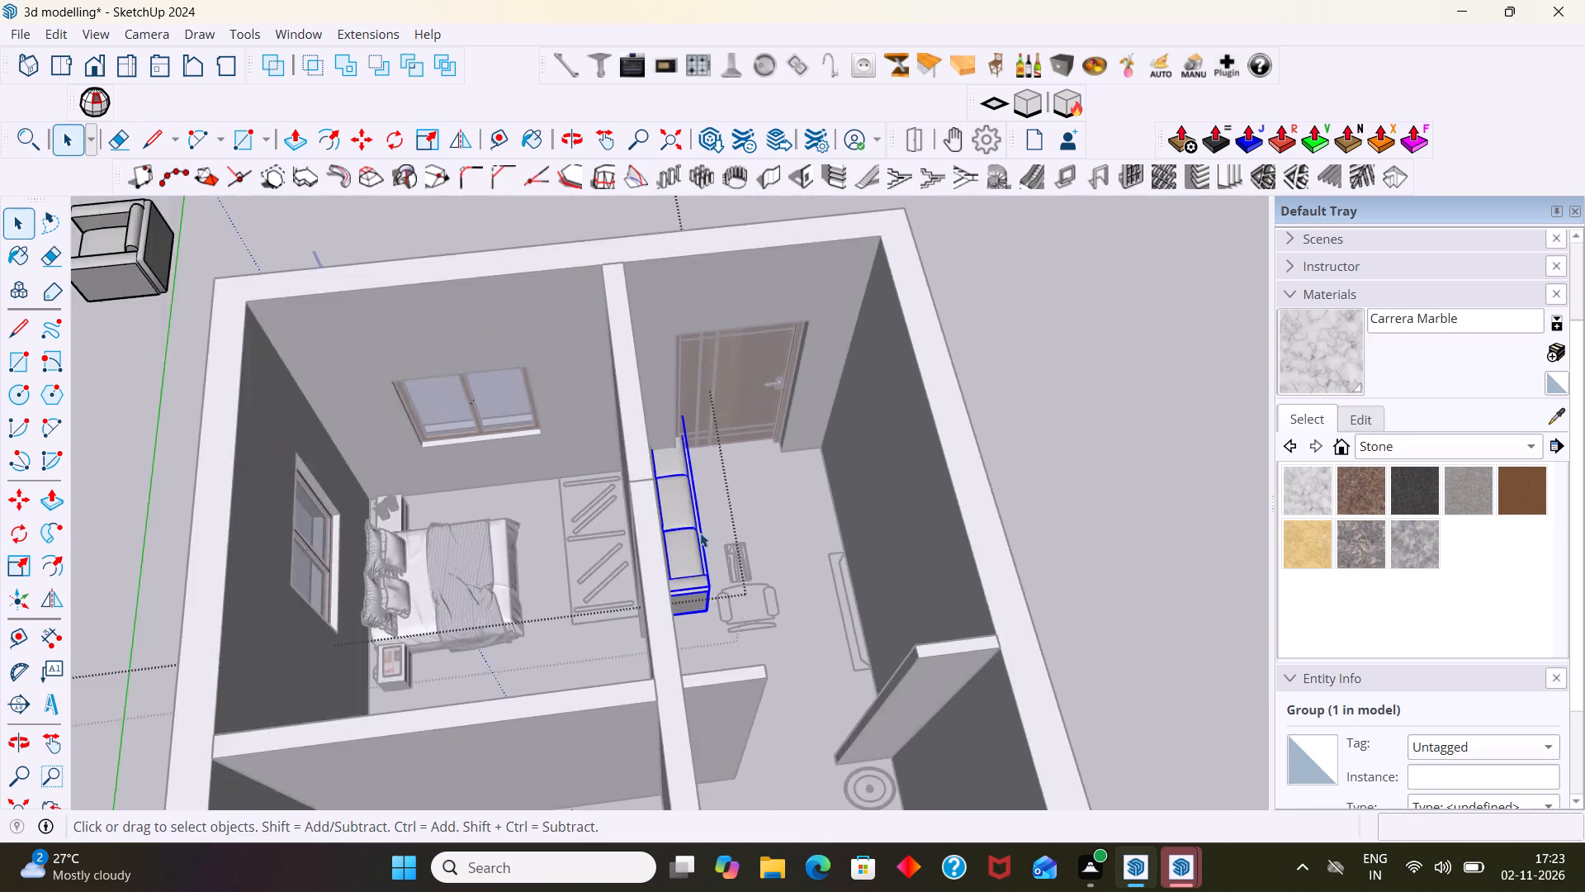
middle_drag(702, 528, 337, 537)
scroll(802, 520, up, 7)
key(s)
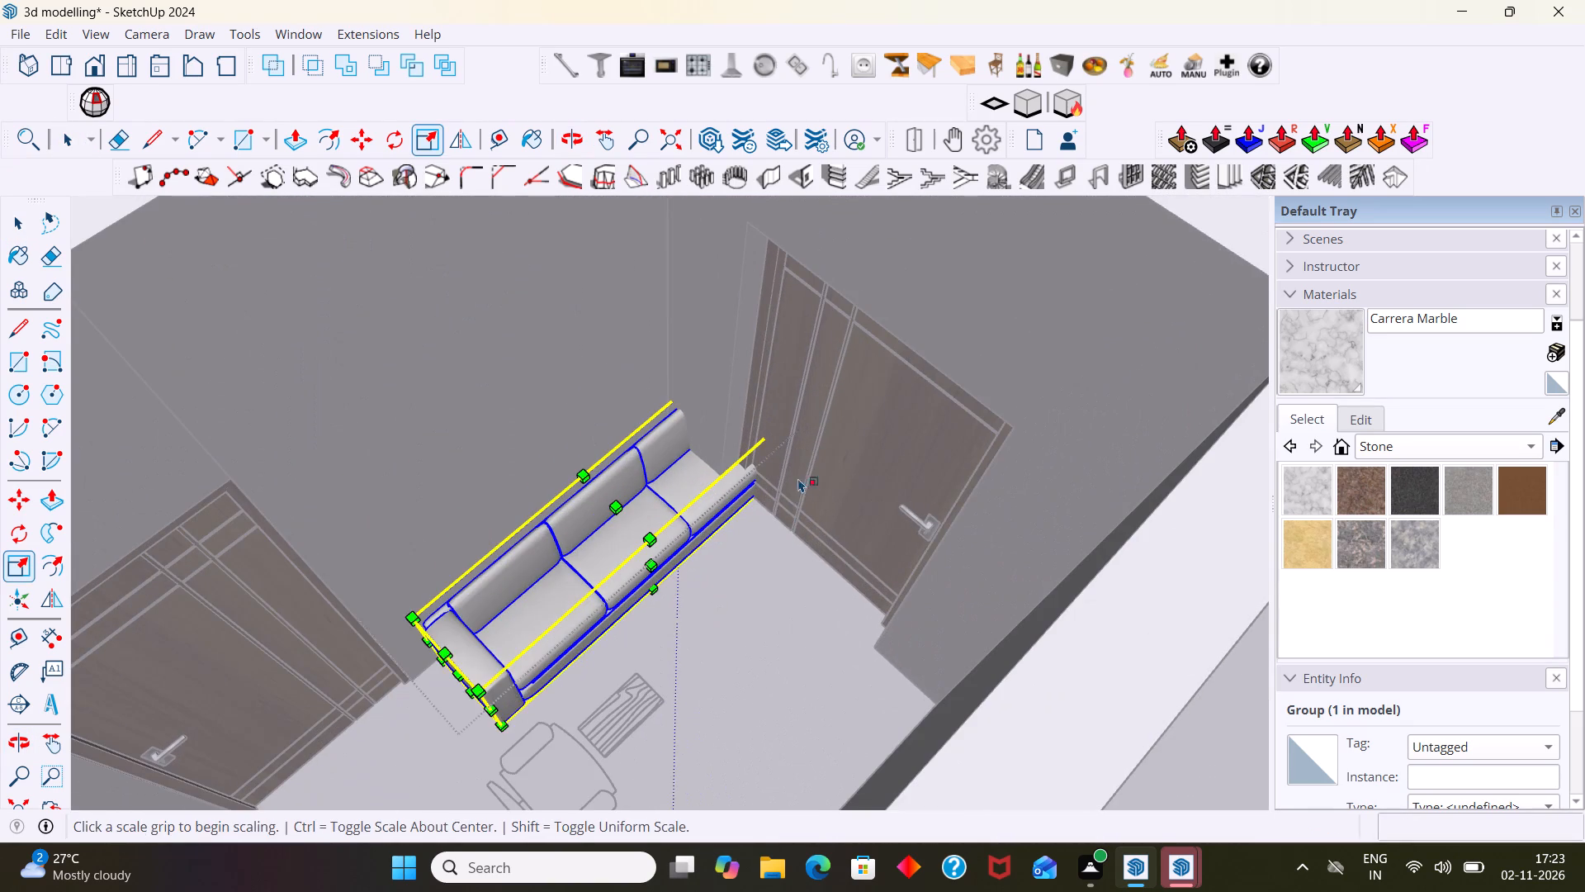
scroll(773, 466, up, 3)
middle_drag(758, 471, 465, 471)
scroll(729, 453, up, 1)
scroll(729, 453, down, 9)
middle_drag(854, 478, 664, 400)
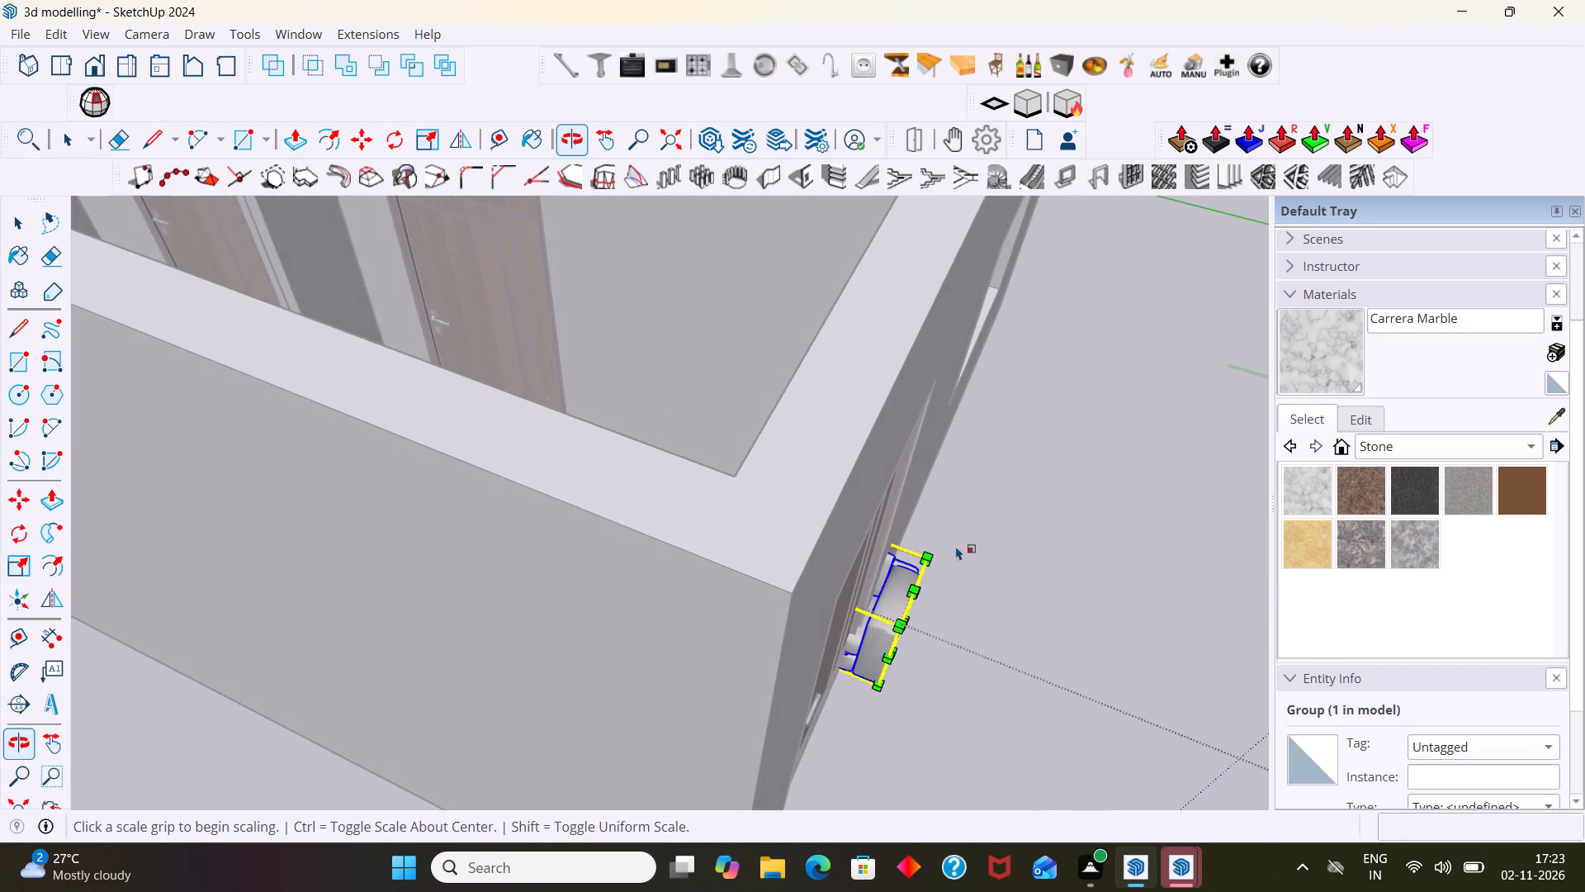
scroll(958, 547, up, 3)
middle_drag(885, 663, 1014, 601)
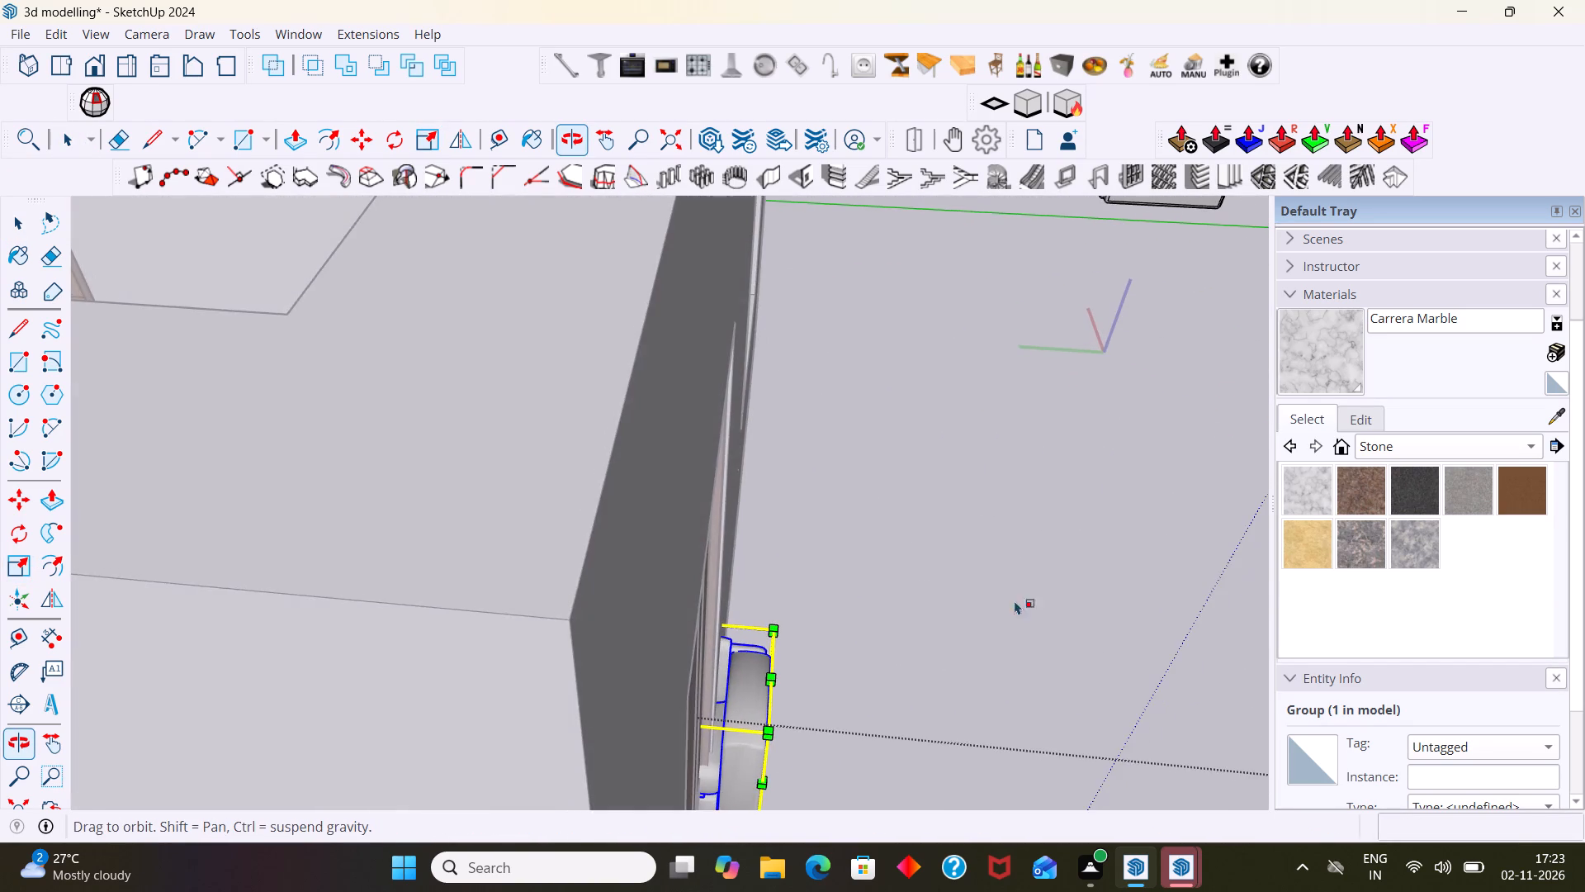
scroll(797, 738, up, 4)
middle_drag(792, 723, 660, 568)
scroll(680, 614, up, 3)
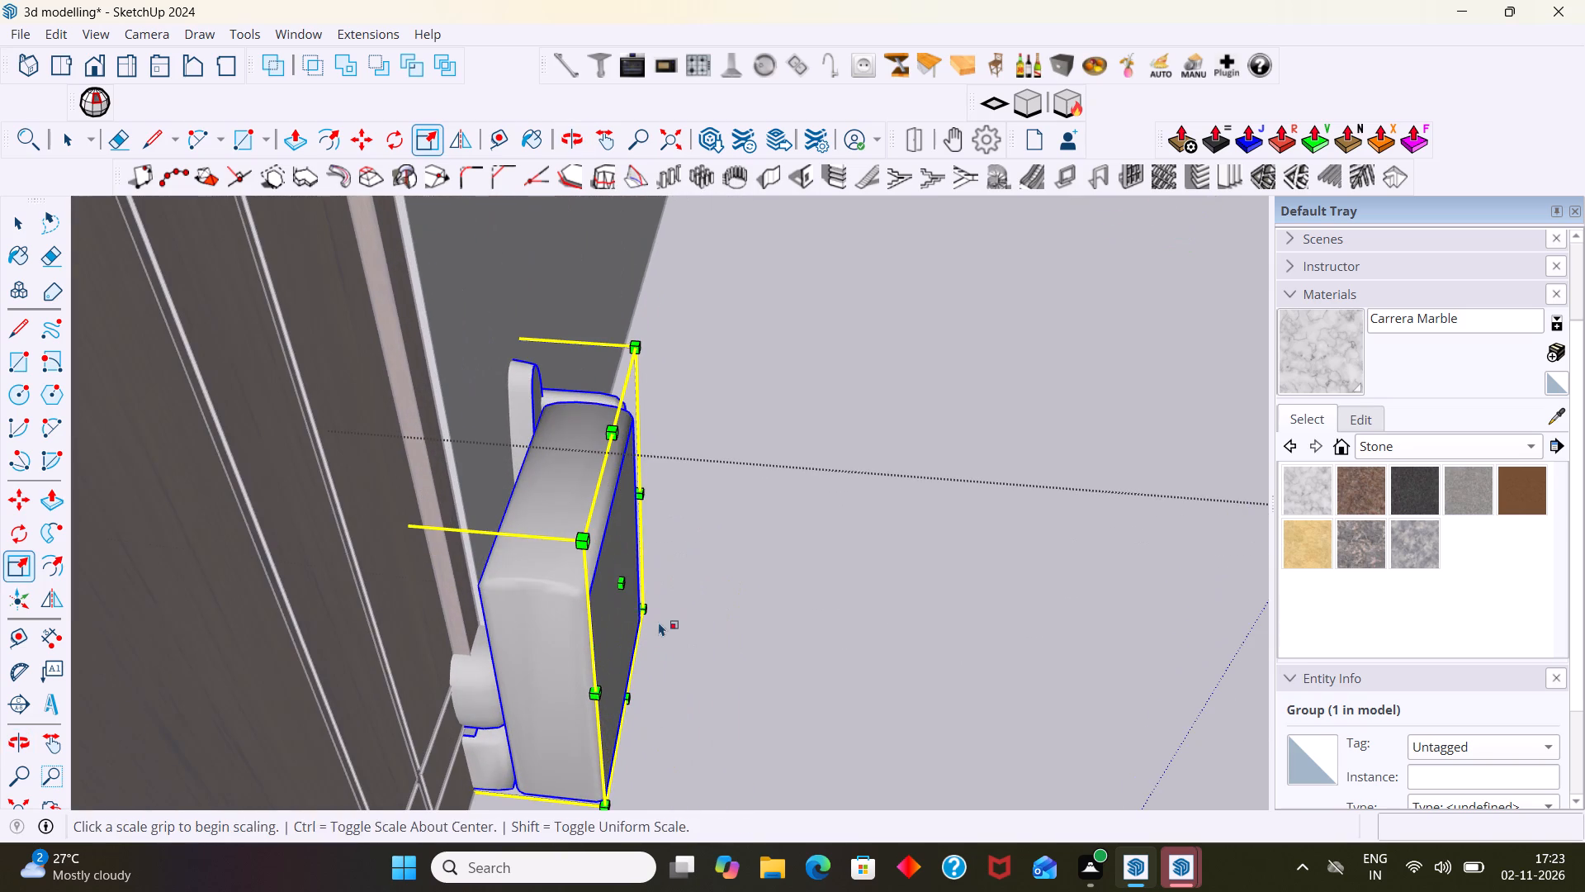
click(621, 586)
scroll(514, 572, down, 4)
middle_drag(472, 566, 591, 617)
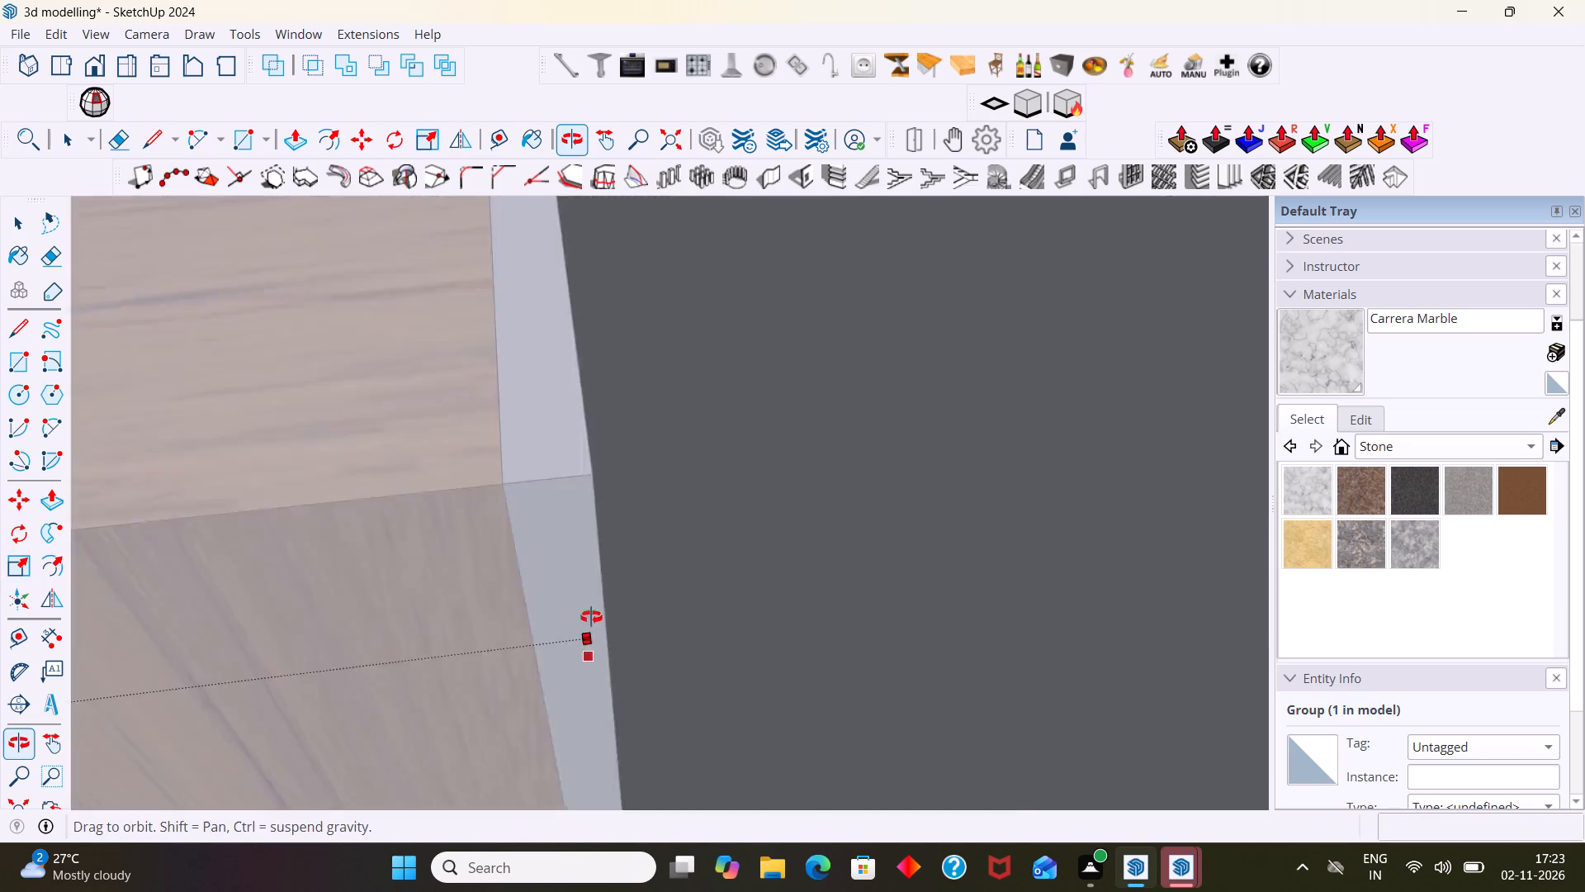
middle_drag(591, 617, 597, 619)
scroll(595, 618, down, 8)
scroll(380, 615, down, 19)
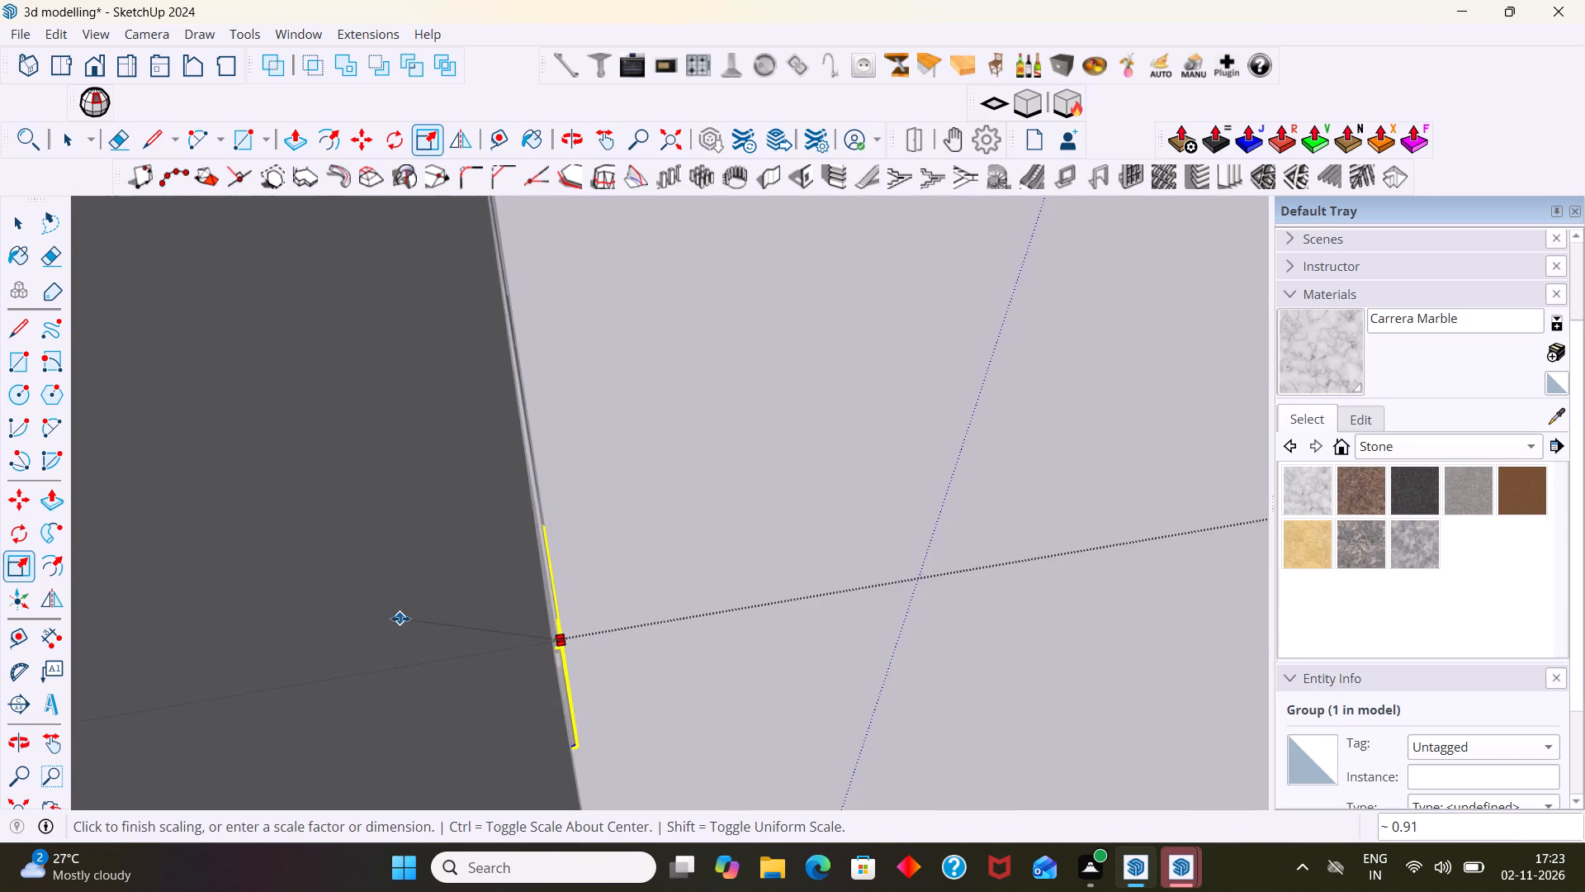
scroll(400, 619, down, 4)
click(21, 799)
scroll(155, 741, down, 3)
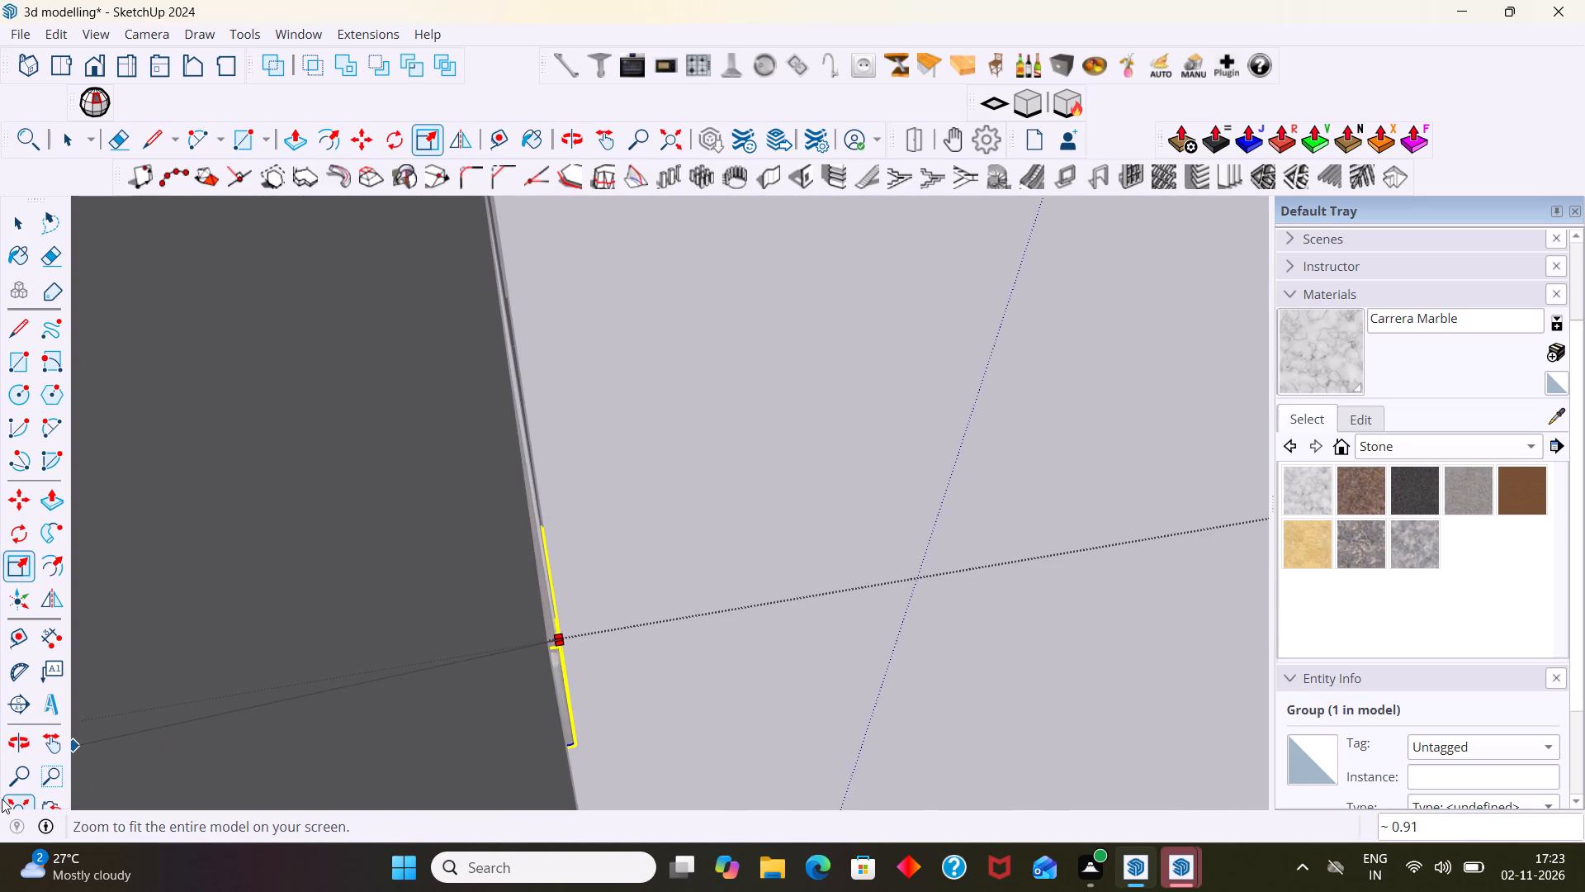
scroll(811, 487, up, 11)
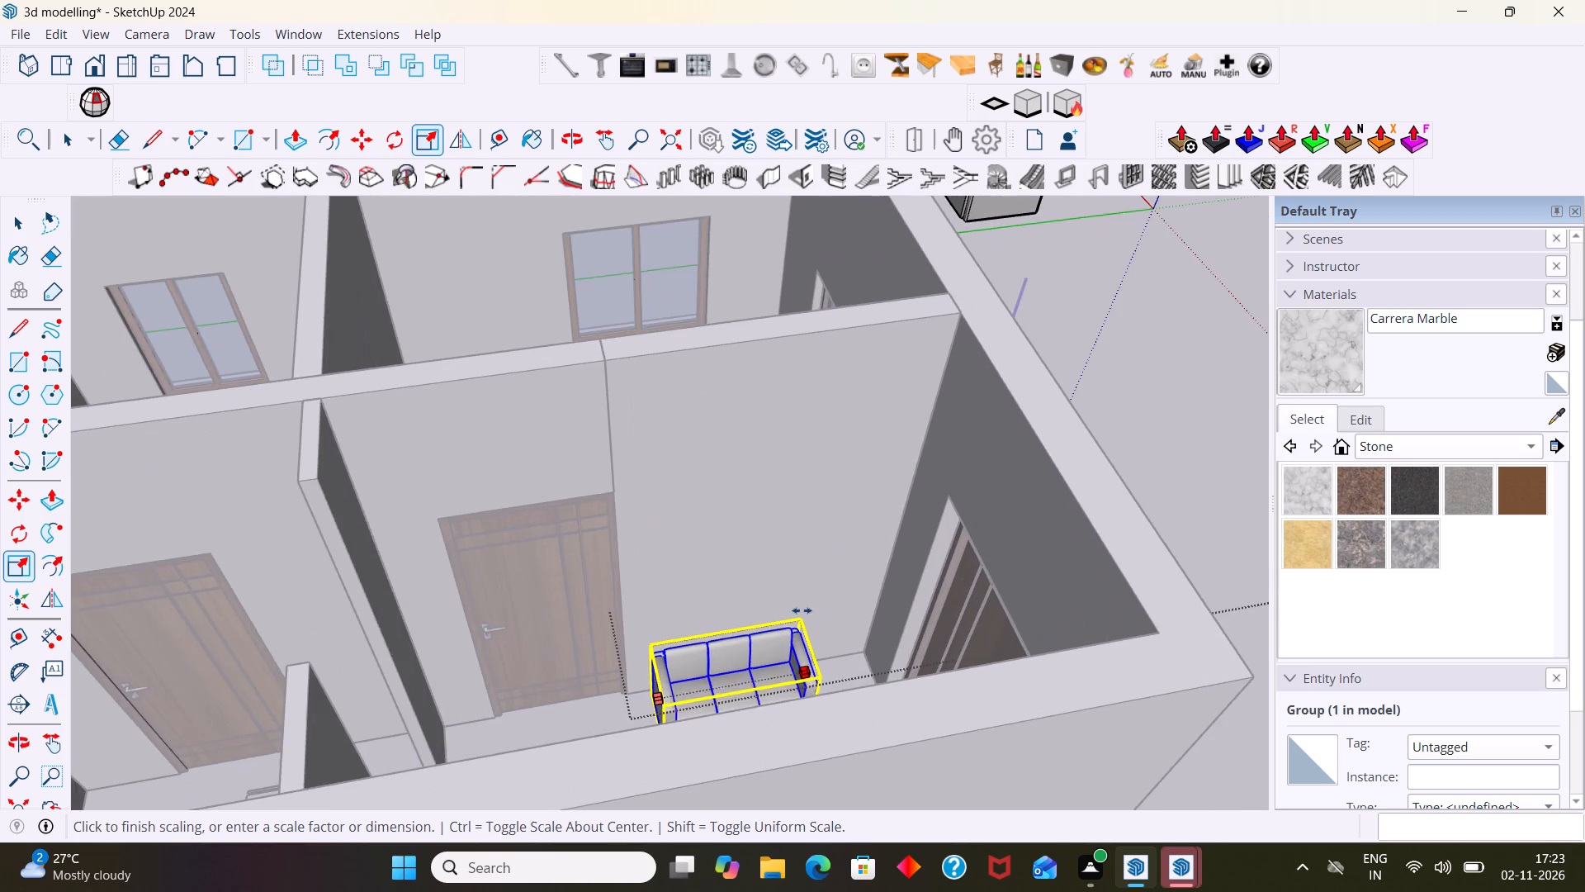
scroll(811, 639, up, 5)
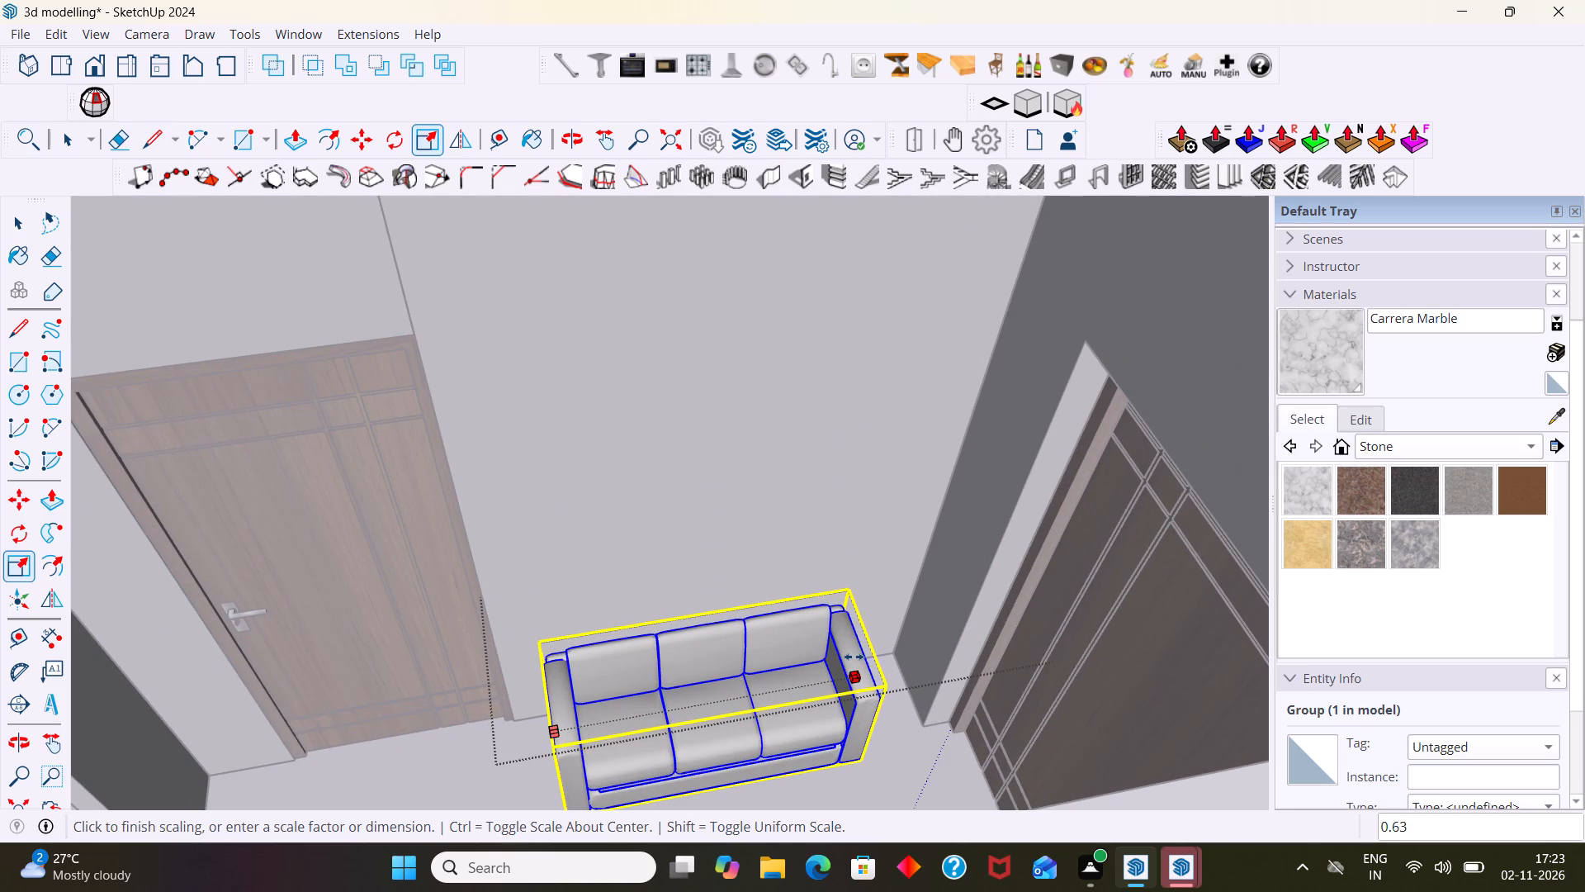
click(854, 657)
key(space)
Examine the scaled sofa's fit against the bedroom partition wall from several sides, and close the furniture group.
scroll(826, 681, down, 2)
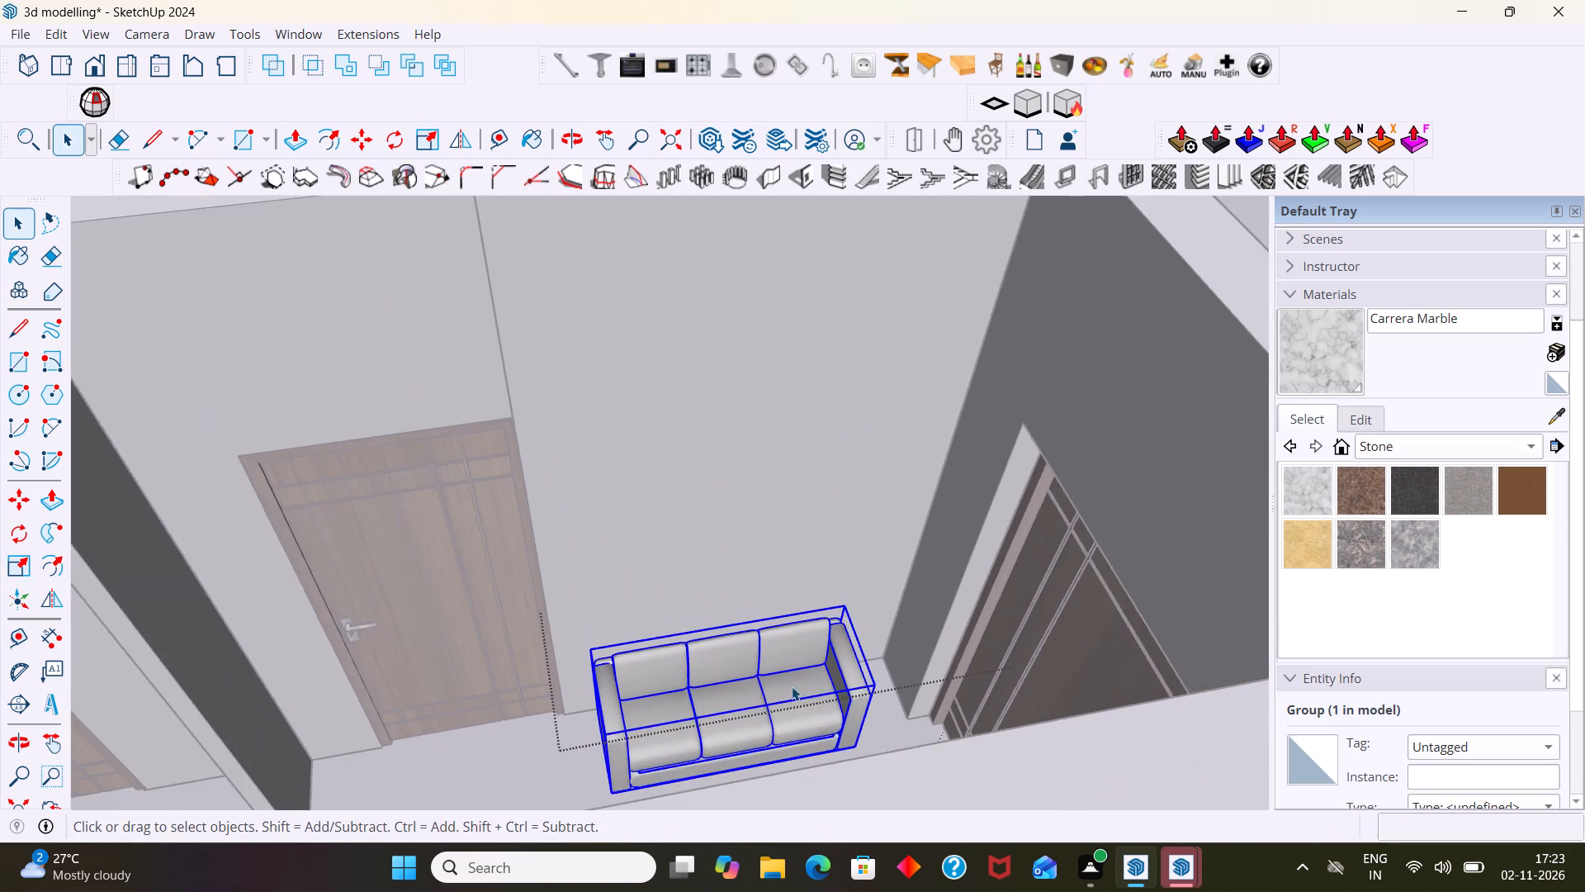
middle_drag(792, 686, 1151, 694)
scroll(868, 575, up, 7)
middle_drag(808, 576, 844, 629)
scroll(828, 624, up, 2)
scroll(821, 607, down, 20)
scroll(821, 607, down, 6)
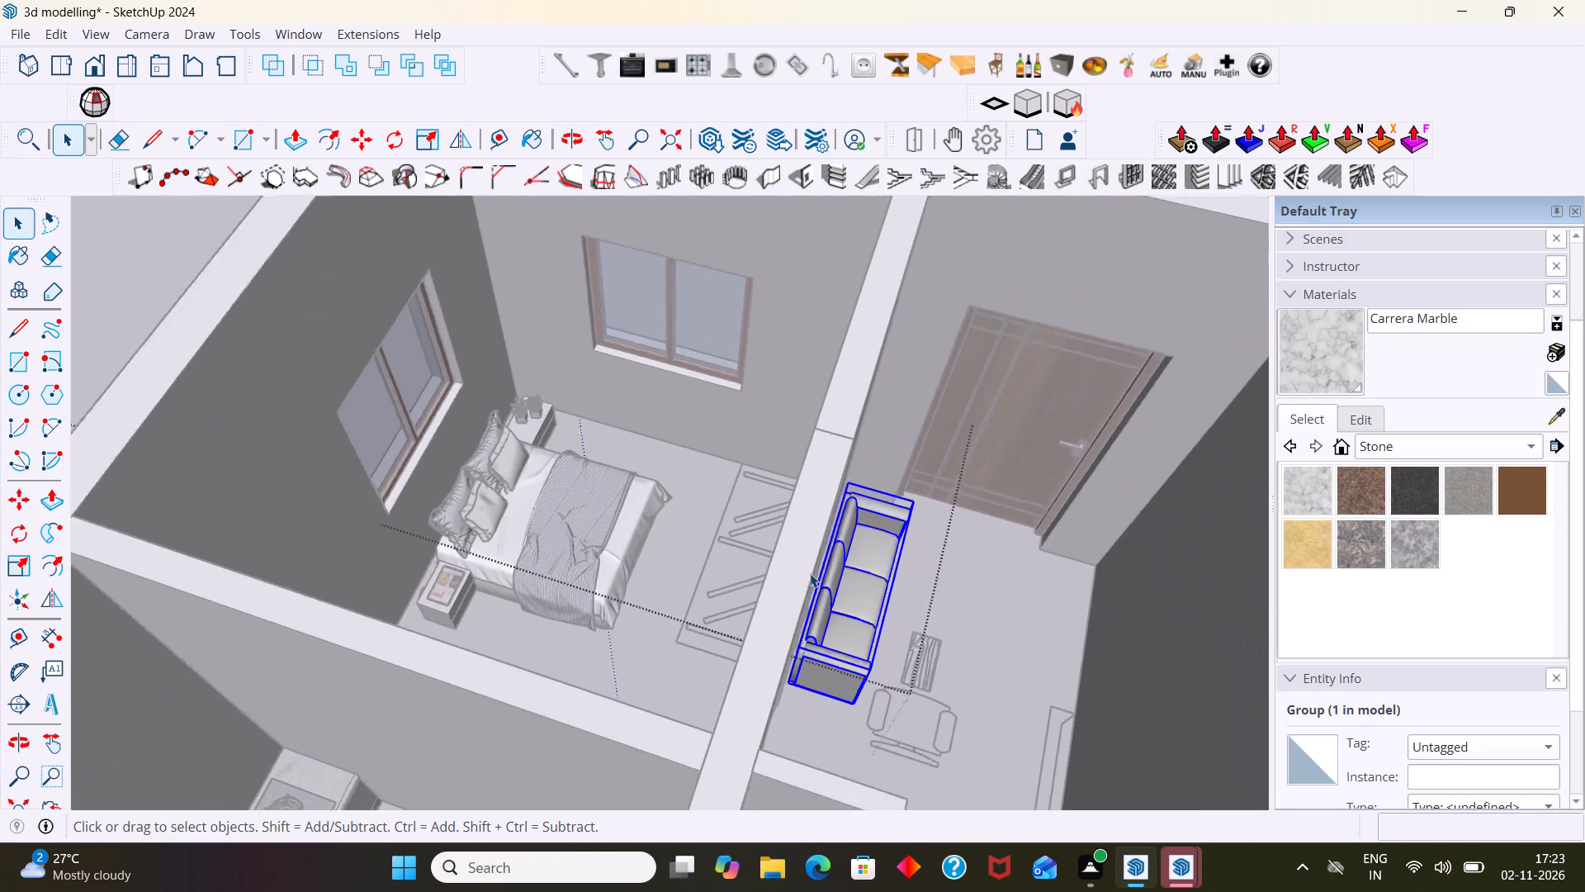
scroll(810, 573, down, 14)
click(994, 489)
scroll(855, 548, up, 9)
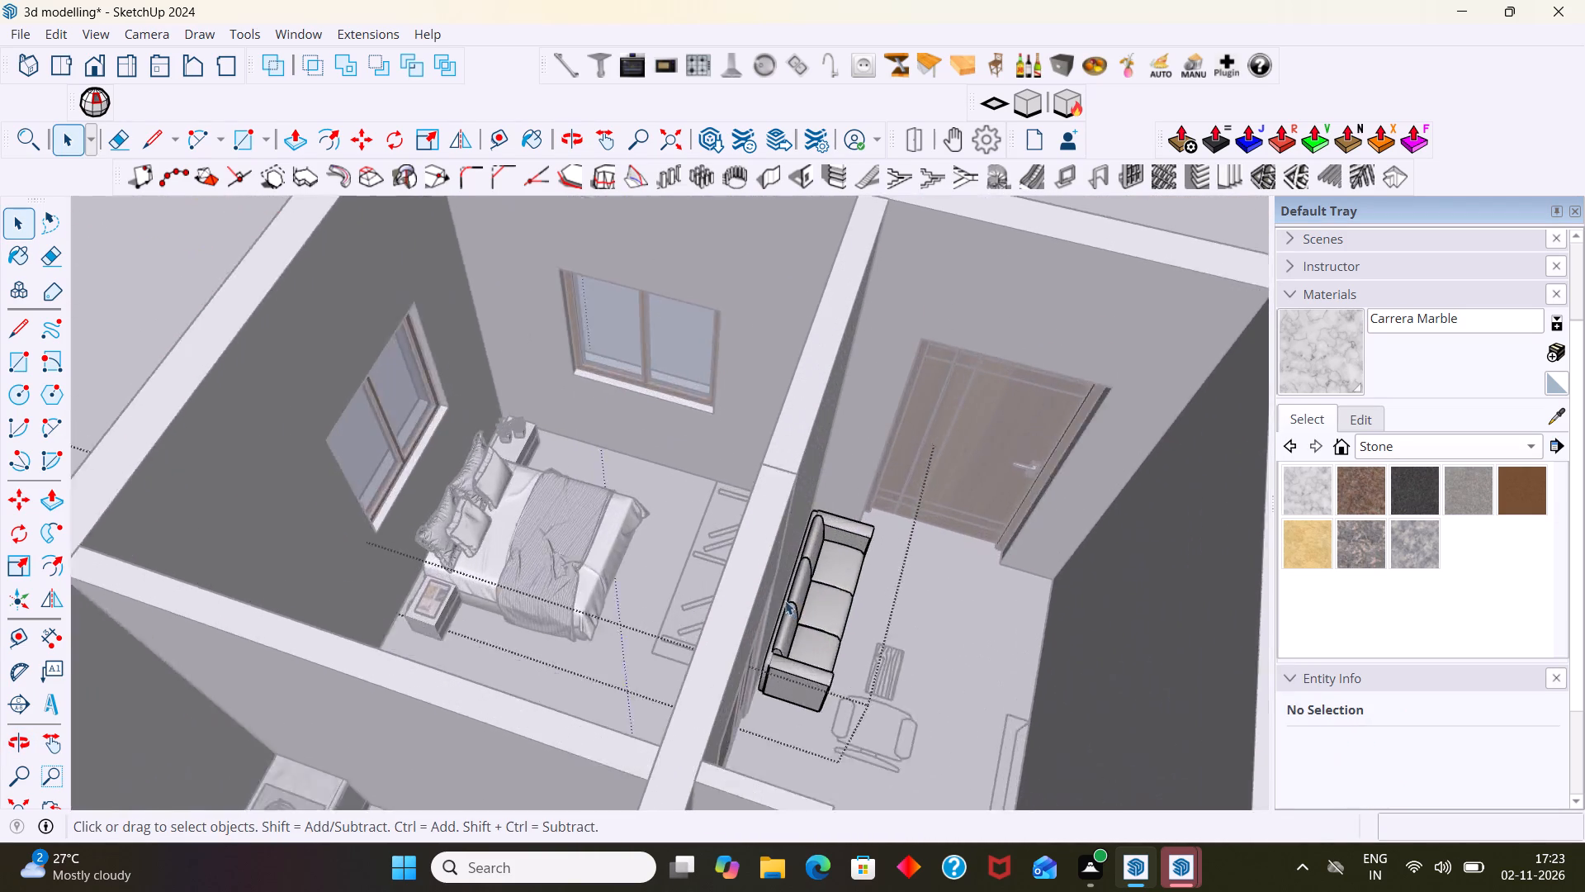
scroll(785, 600, up, 11)
middle_drag(815, 619, 843, 589)
scroll(772, 649, up, 5)
middle_drag(802, 700, 863, 689)
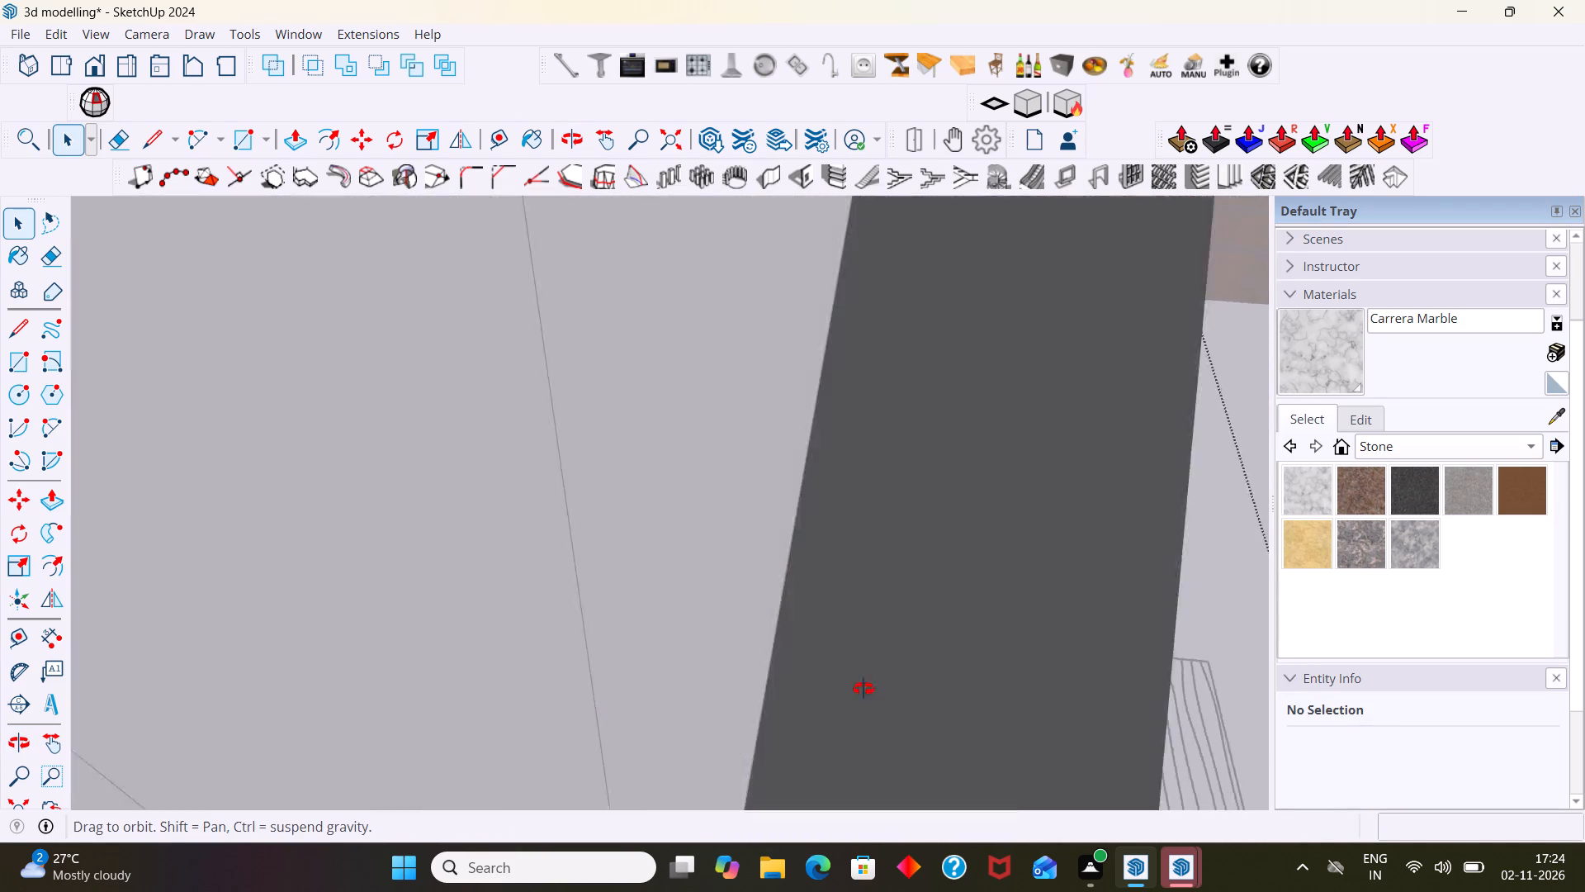
middle_drag(863, 689, 812, 661)
scroll(728, 713, up, 5)
middle_drag(764, 702, 797, 705)
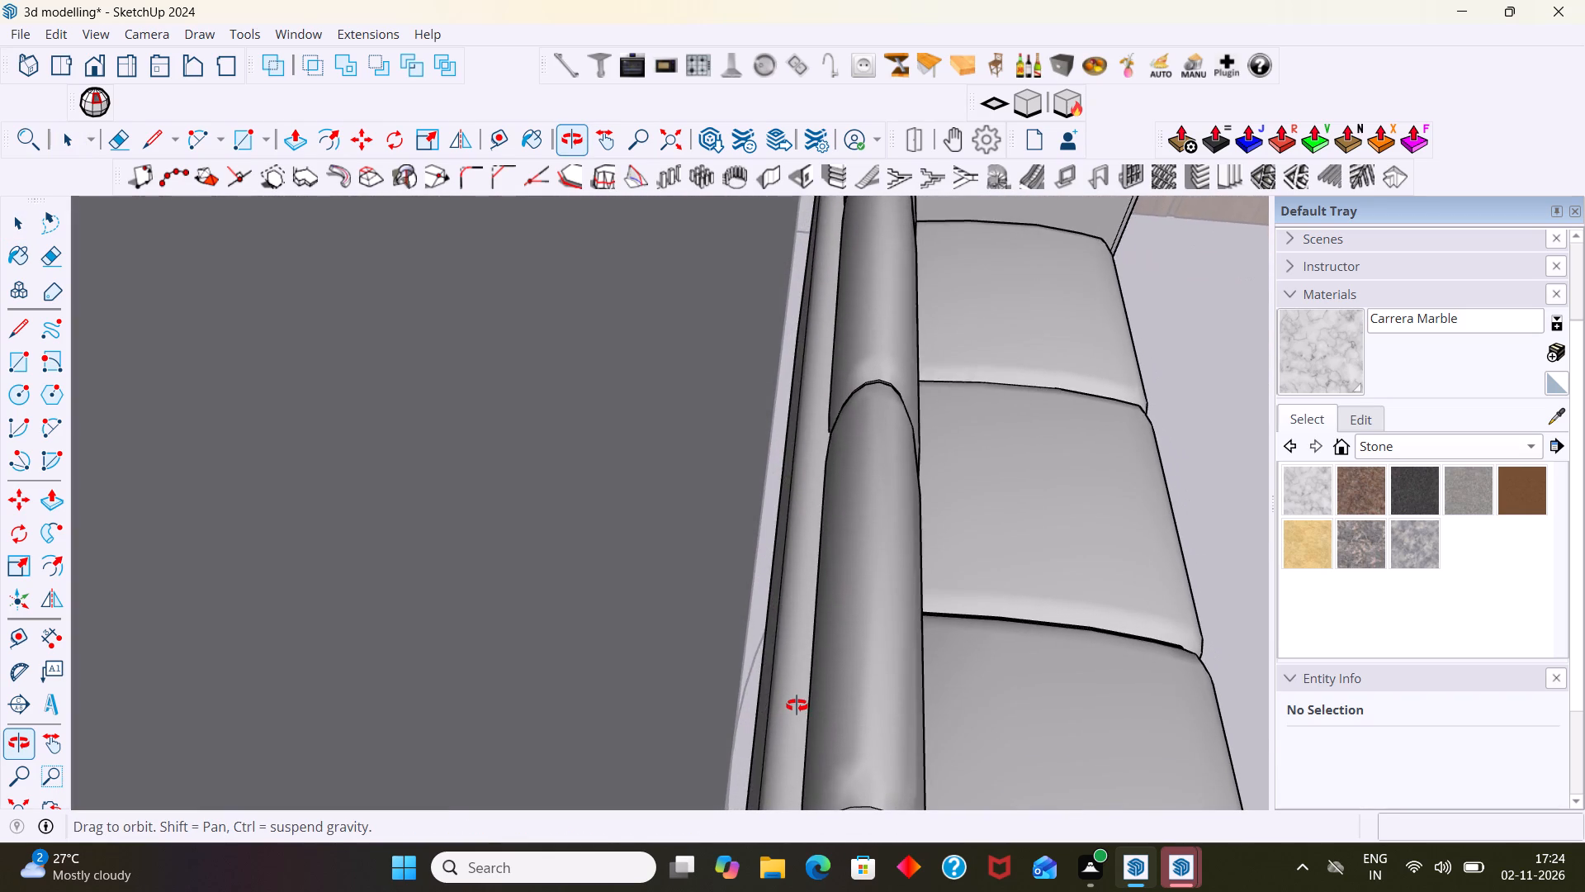
middle_drag(797, 705, 774, 702)
scroll(770, 690, down, 20)
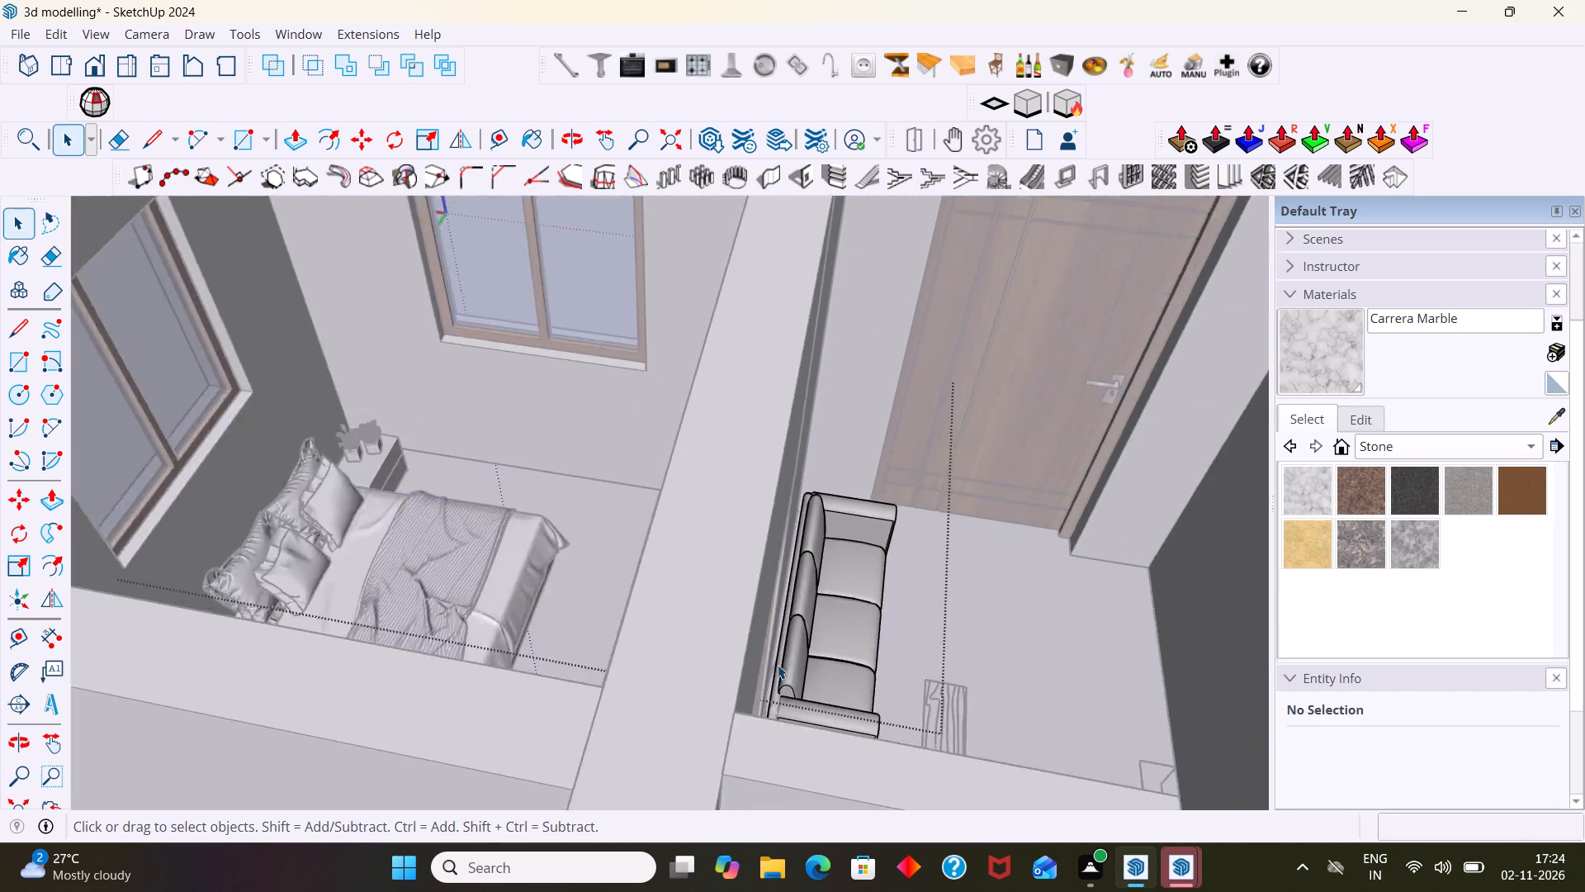
scroll(778, 665, down, 2)
middle_drag(786, 678, 726, 728)
scroll(759, 734, up, 16)
scroll(750, 703, down, 4)
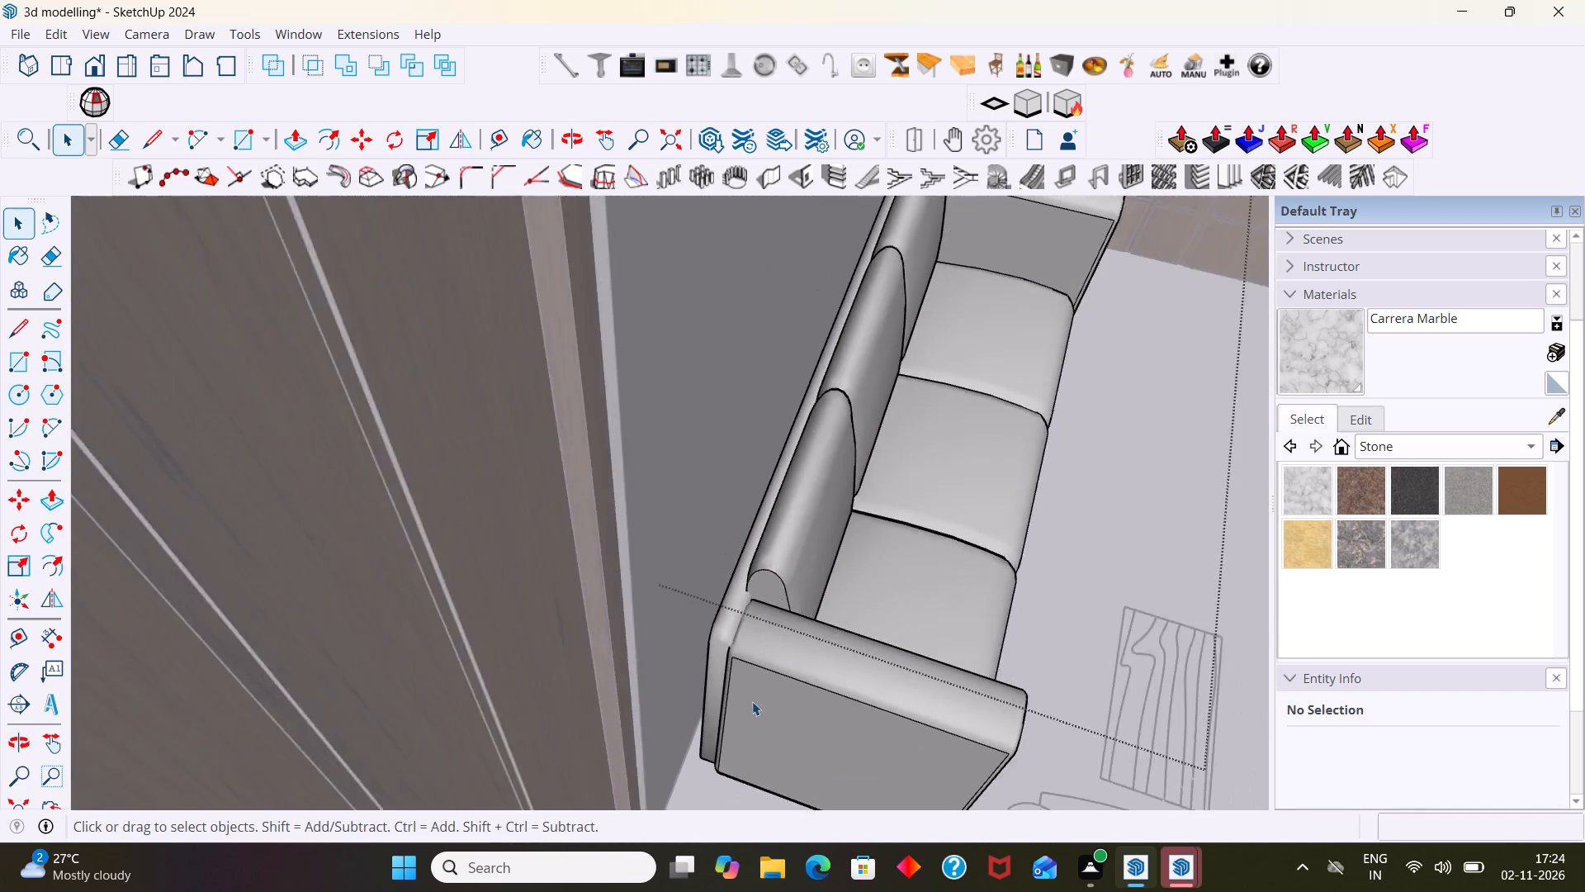
scroll(752, 701, down, 20)
scroll(752, 701, down, 3)
scroll(853, 605, up, 5)
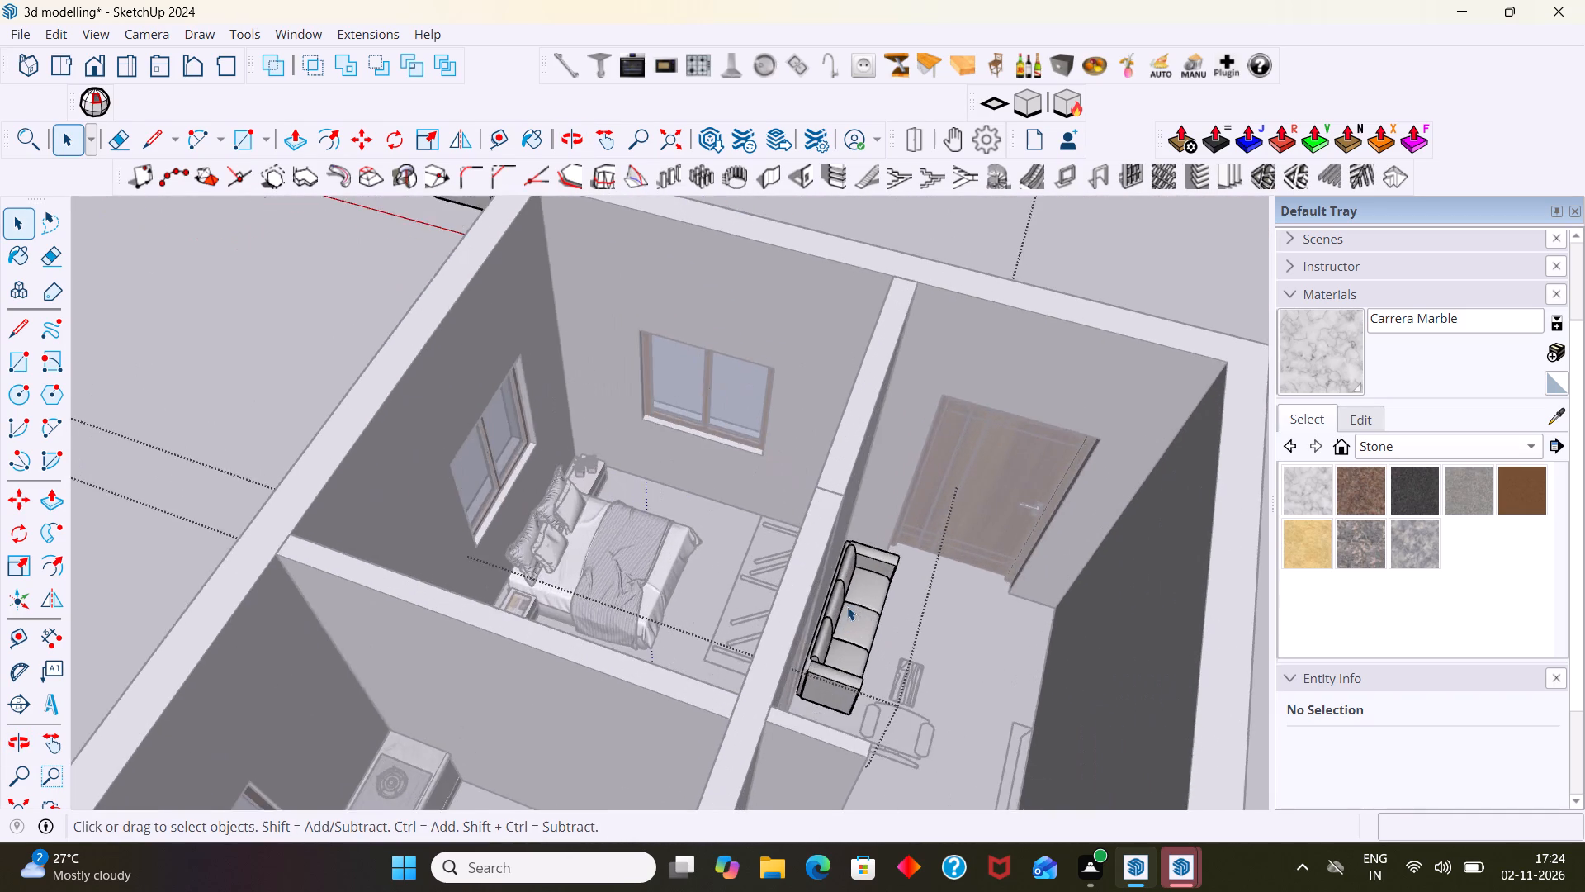
scroll(840, 617, down, 3)
click(1049, 319)
middle_drag(923, 589, 792, 597)
scroll(803, 642, up, 2)
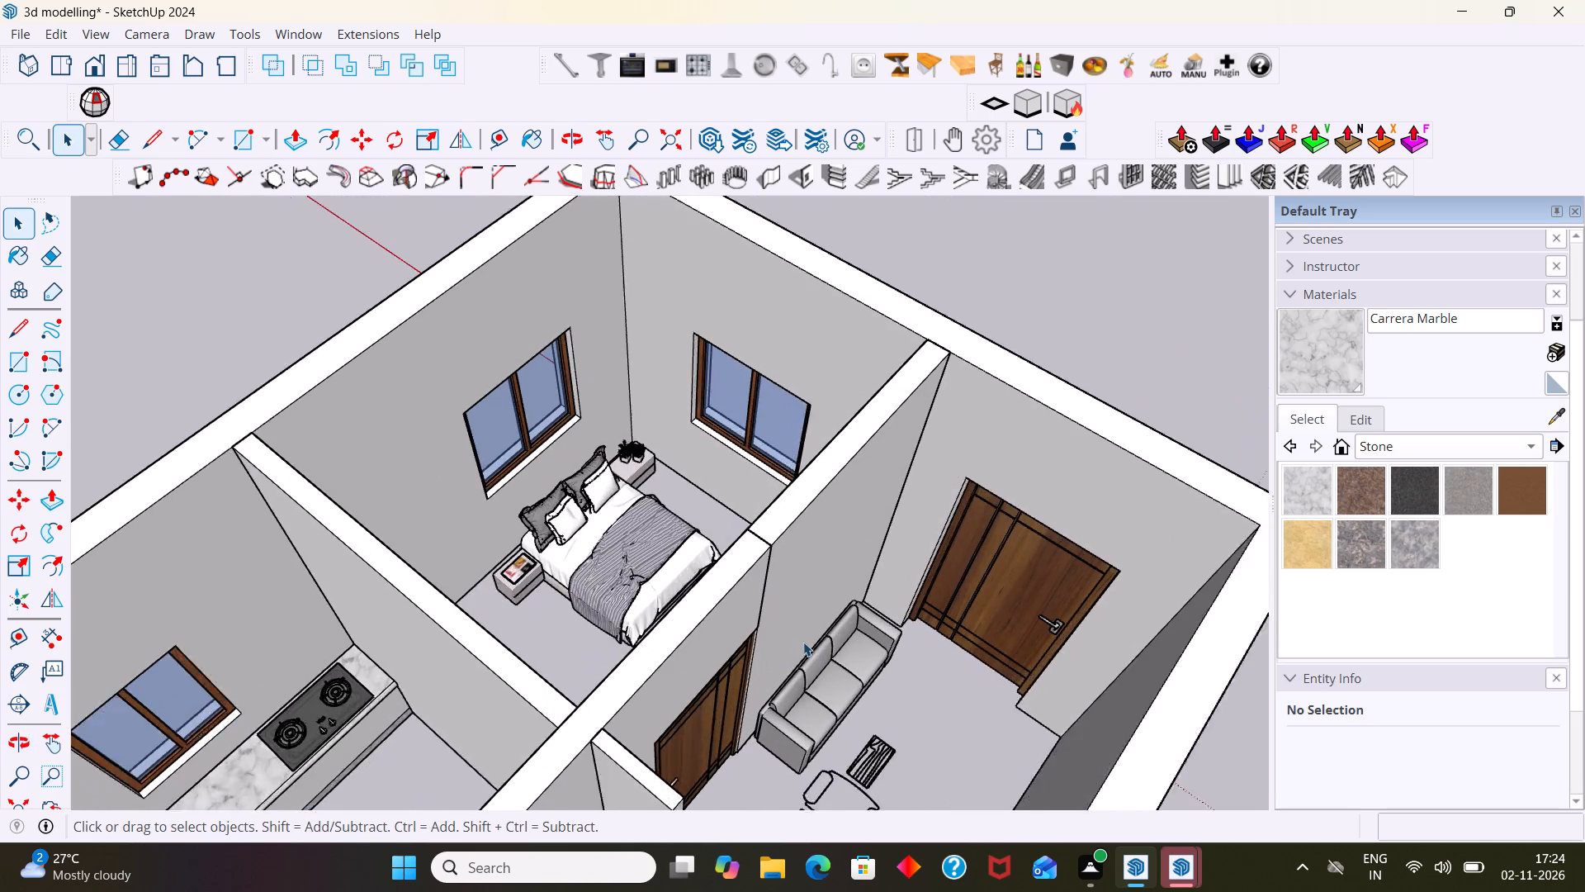
scroll(803, 642, up, 2)
middle_drag(808, 679, 632, 558)
scroll(705, 577, down, 3)
middle_drag(703, 633, 608, 663)
scroll(727, 580, down, 1)
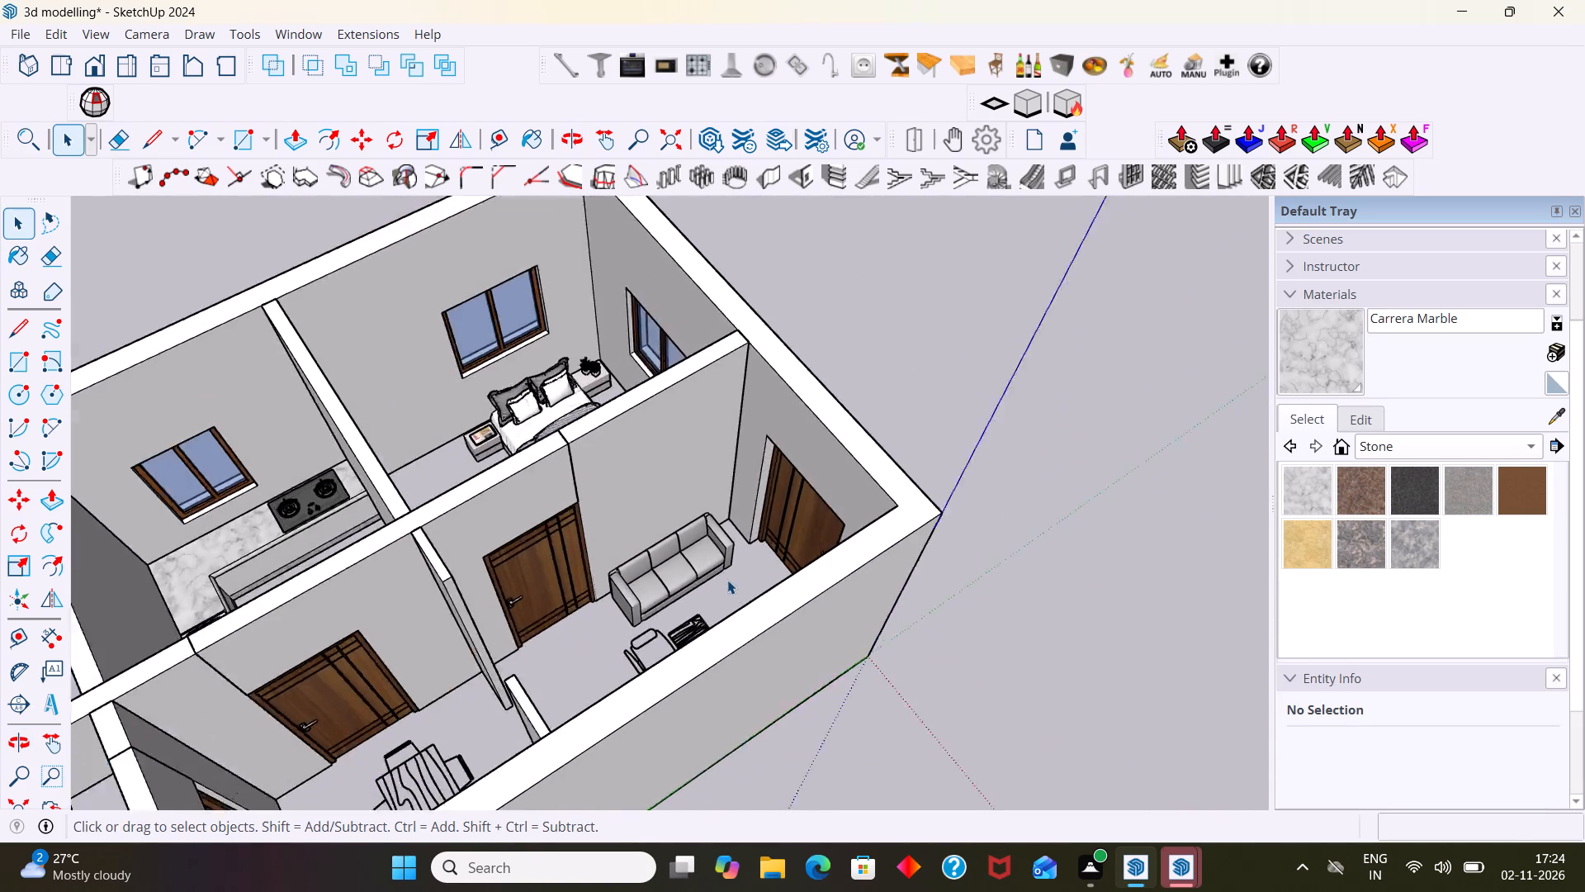
Reopen the furniture group and move the coffee table about 26' from between the spare sofas to open ground beside the house.
scroll(727, 580, down, 12)
middle_drag(825, 621, 726, 548)
scroll(826, 442, up, 11)
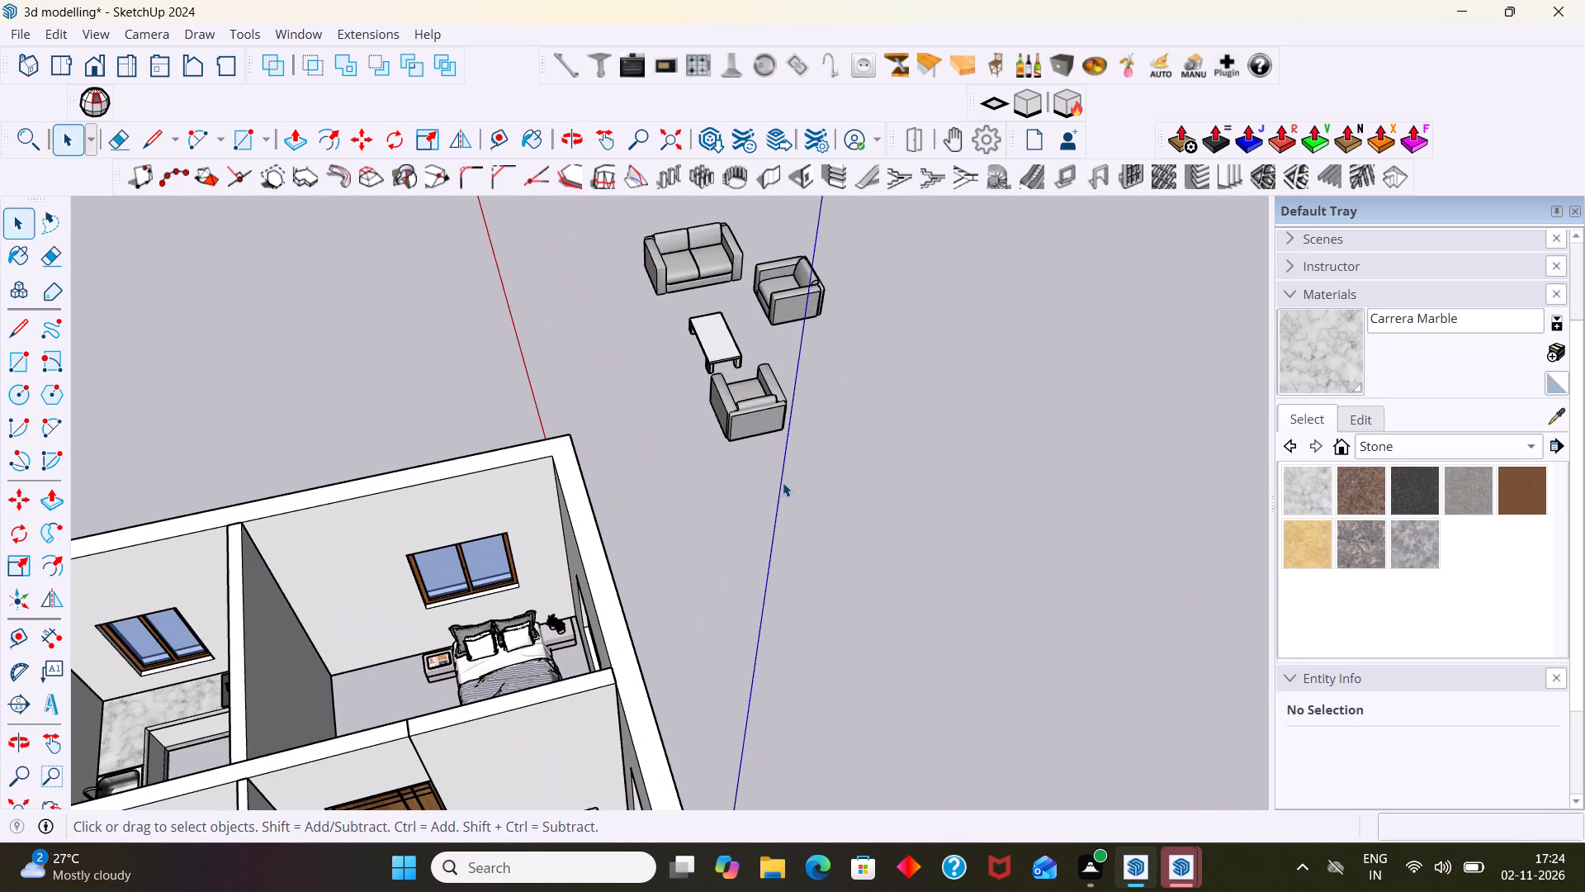
scroll(758, 418, up, 3)
click(707, 324)
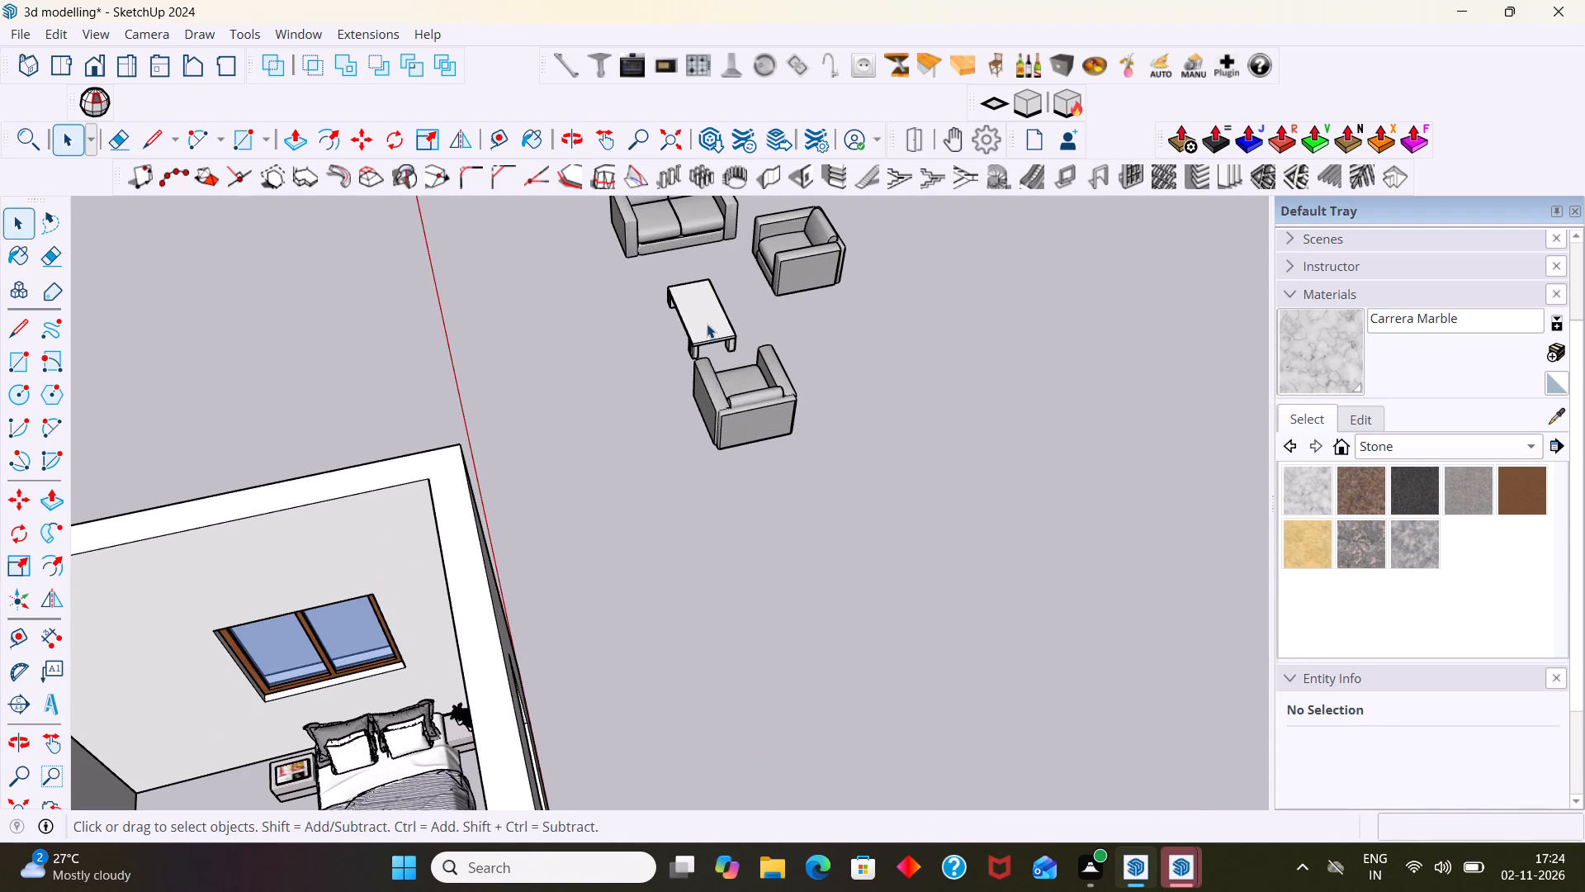
click(707, 324)
click(958, 319)
double_click(721, 327)
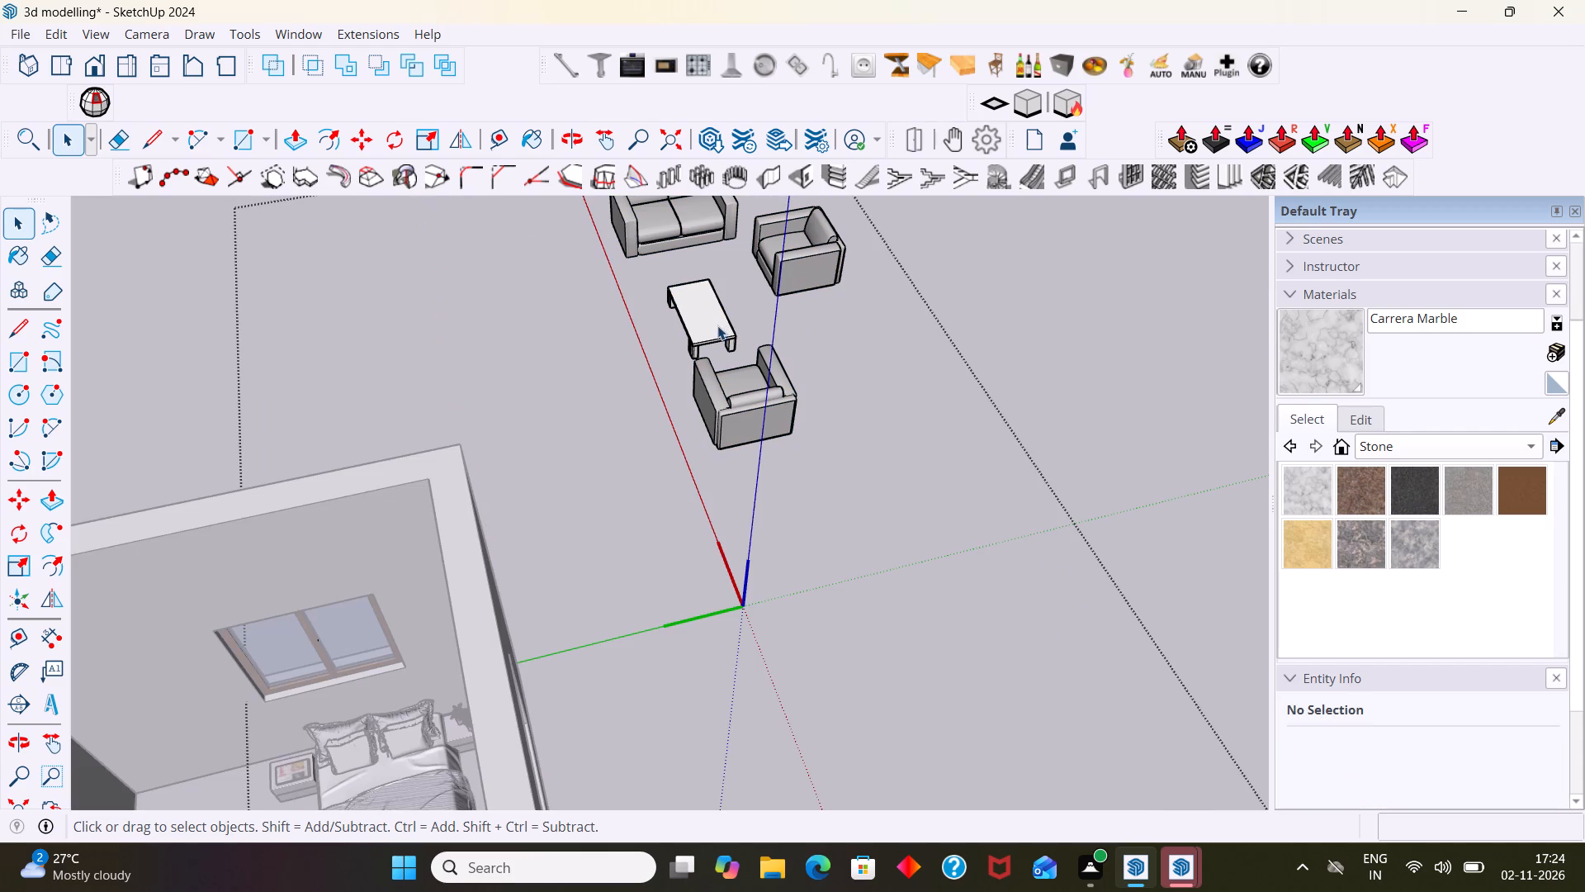
click(709, 325)
double_click(709, 325)
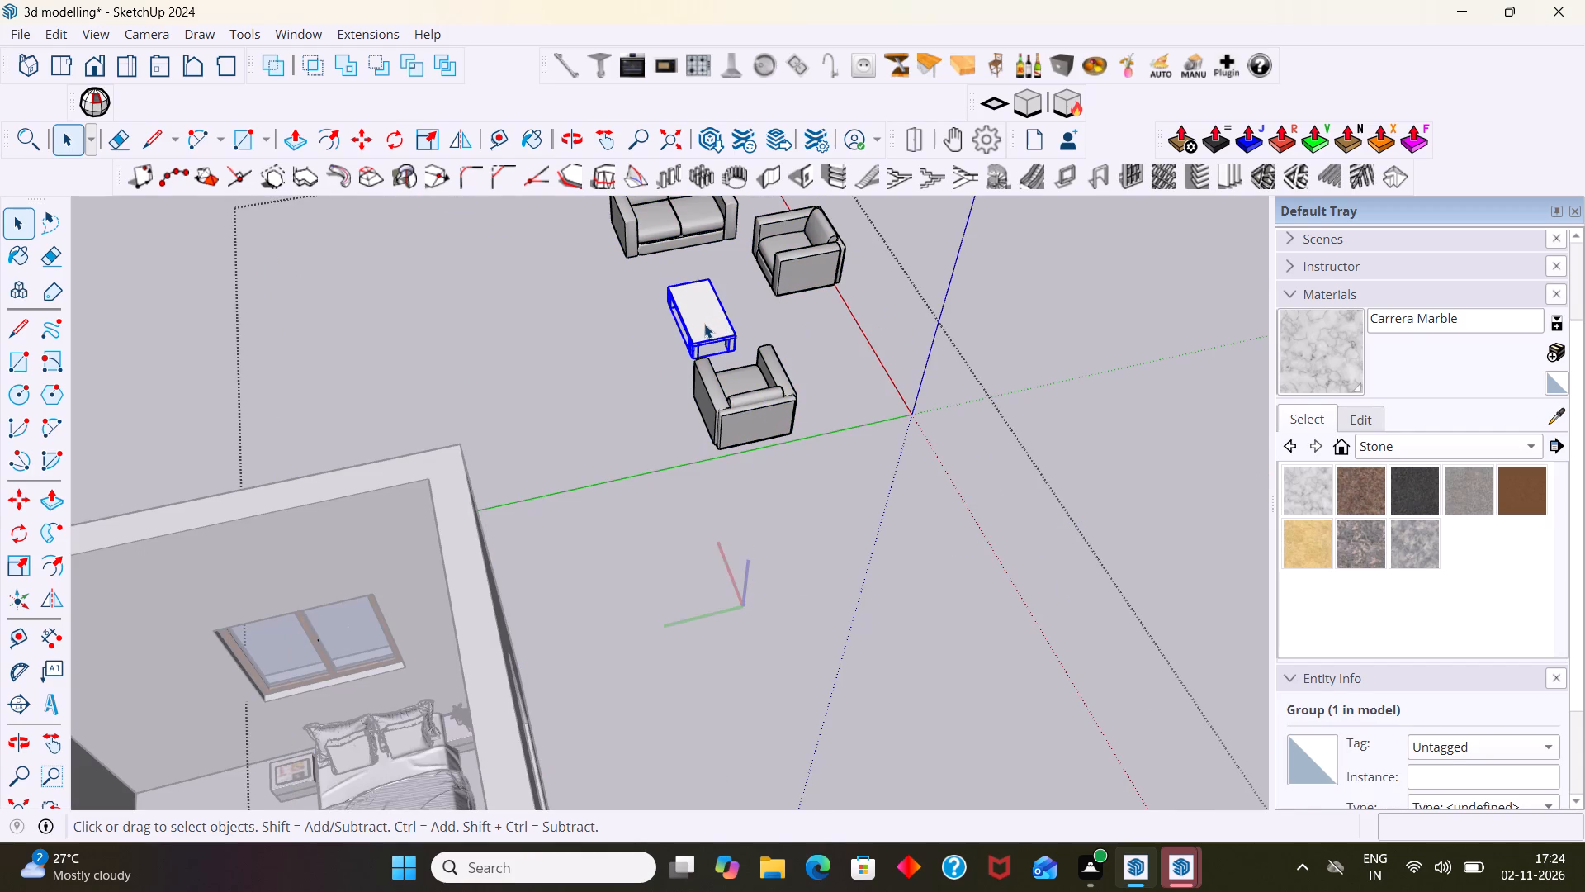
key(m)
click(691, 359)
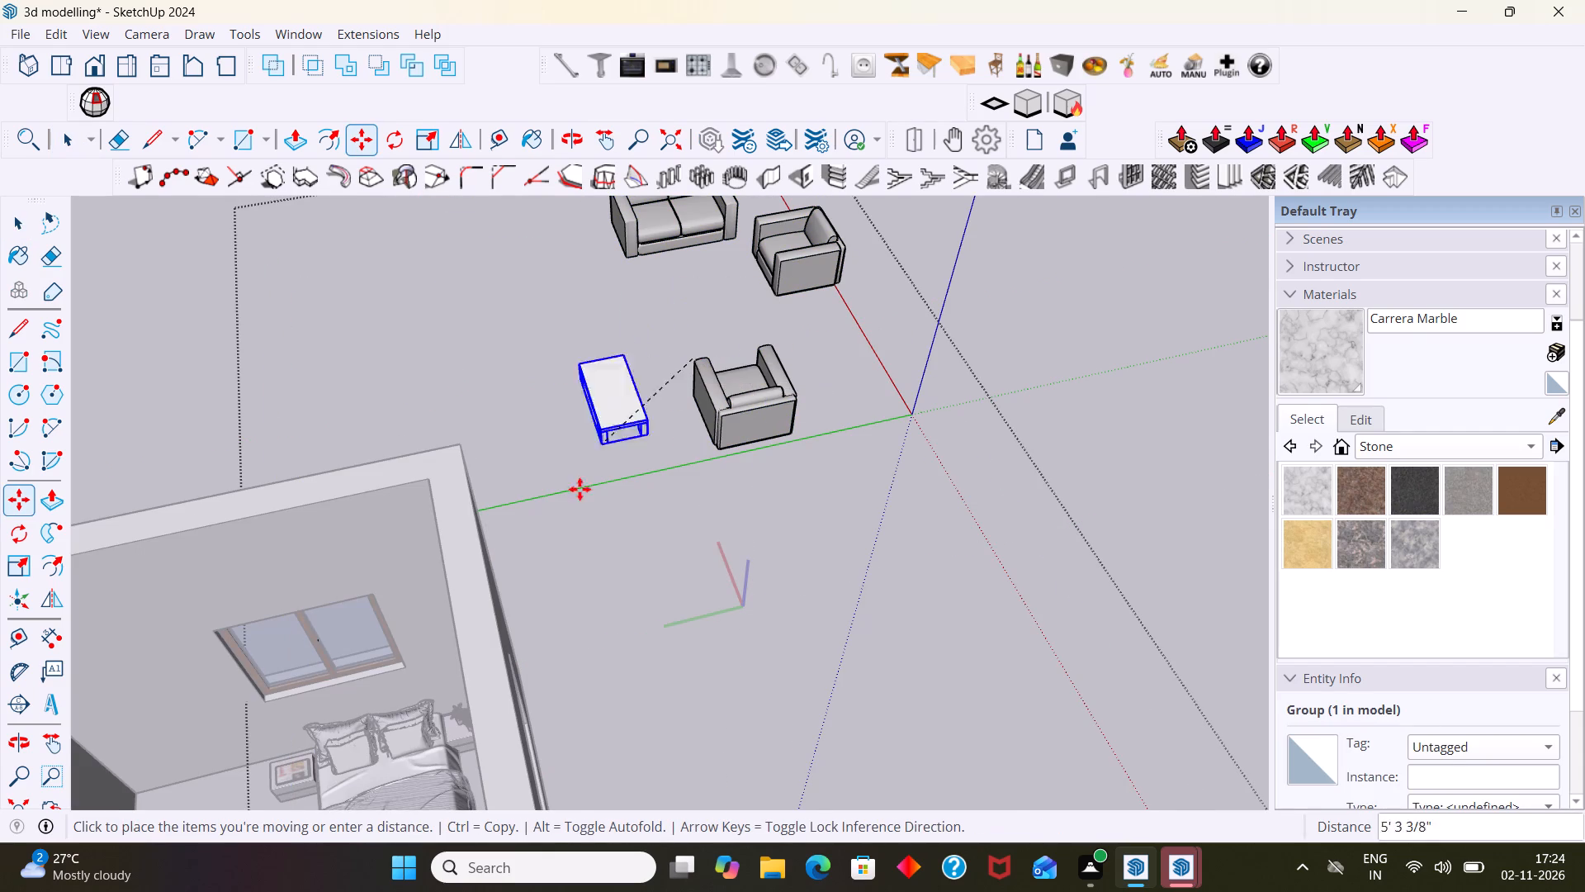
scroll(558, 516, down, 7)
shift+middle_drag(472, 720, 669, 533)
scroll(669, 652, up, 2)
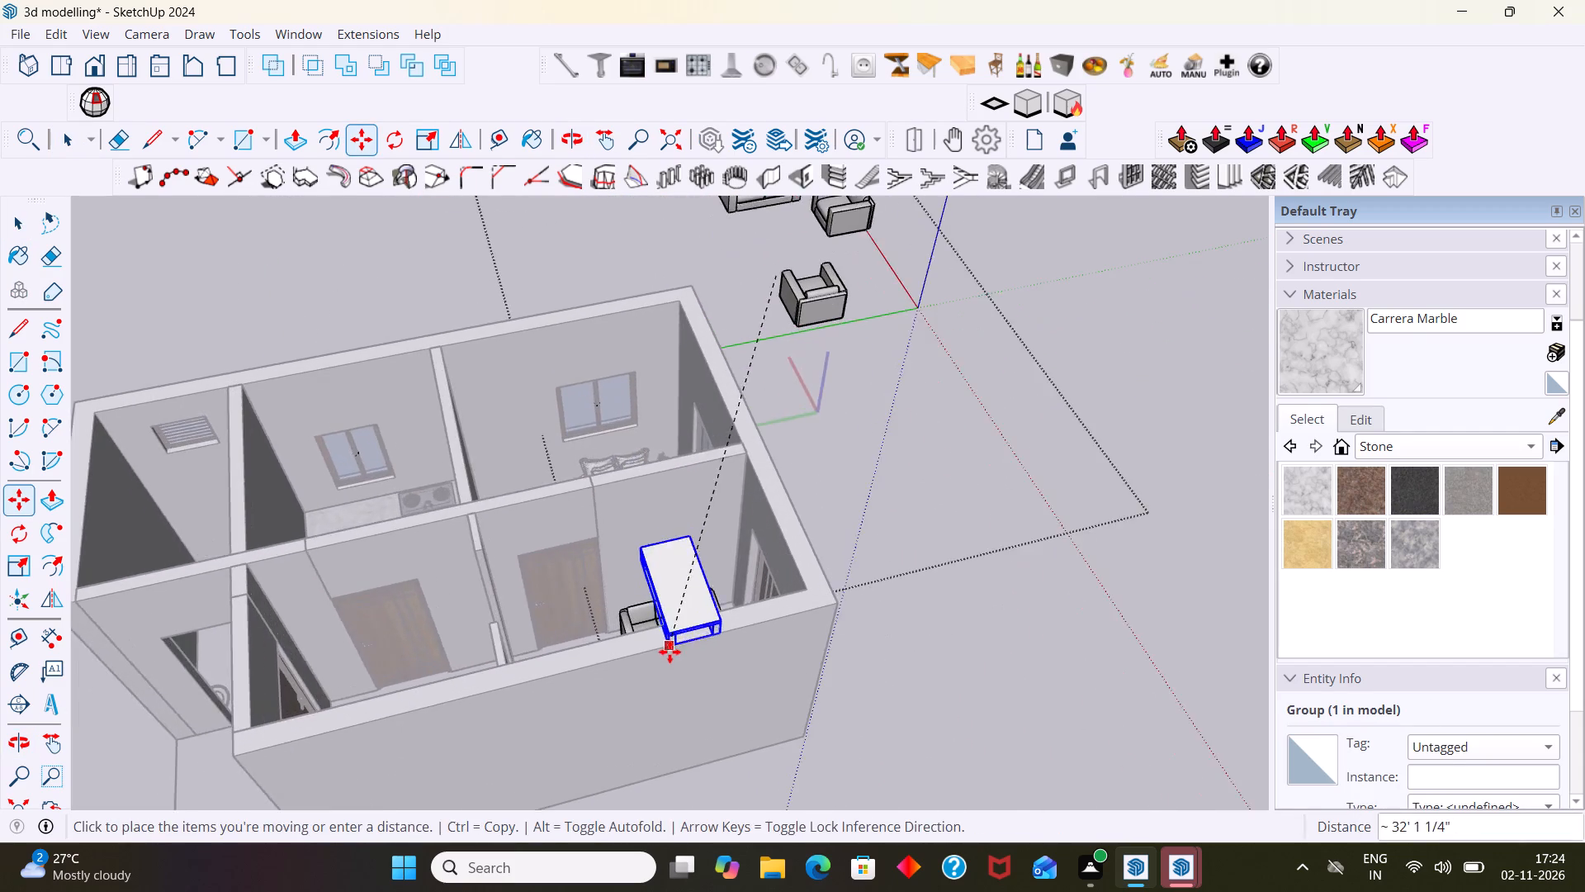
middle_drag(681, 662, 680, 763)
scroll(731, 747, up, 1)
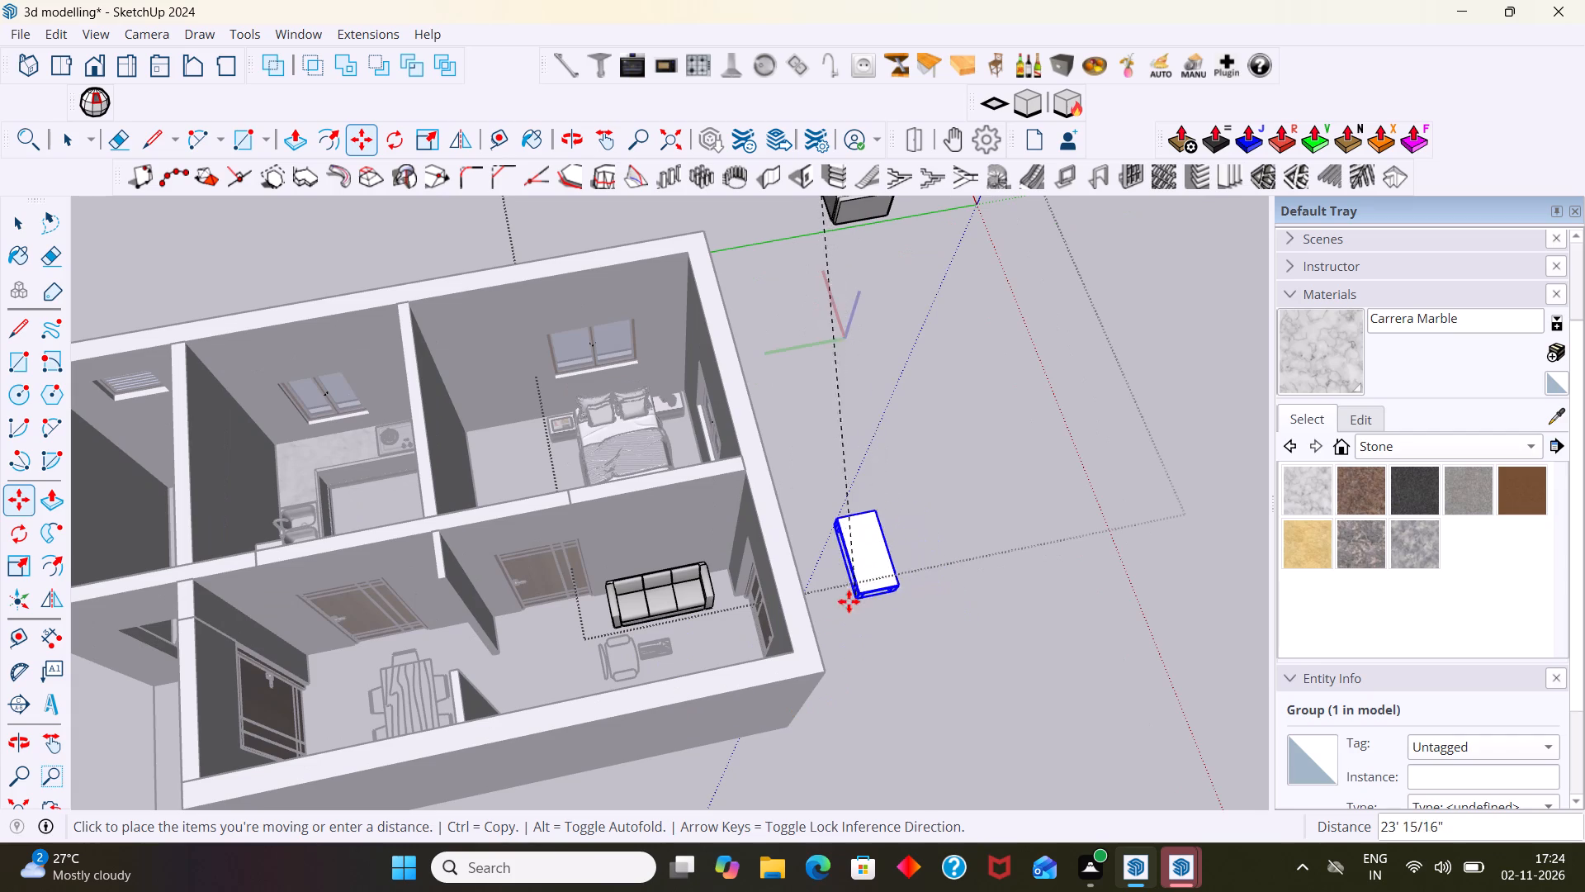
scroll(826, 610, down, 1)
middle_drag(826, 610, 756, 492)
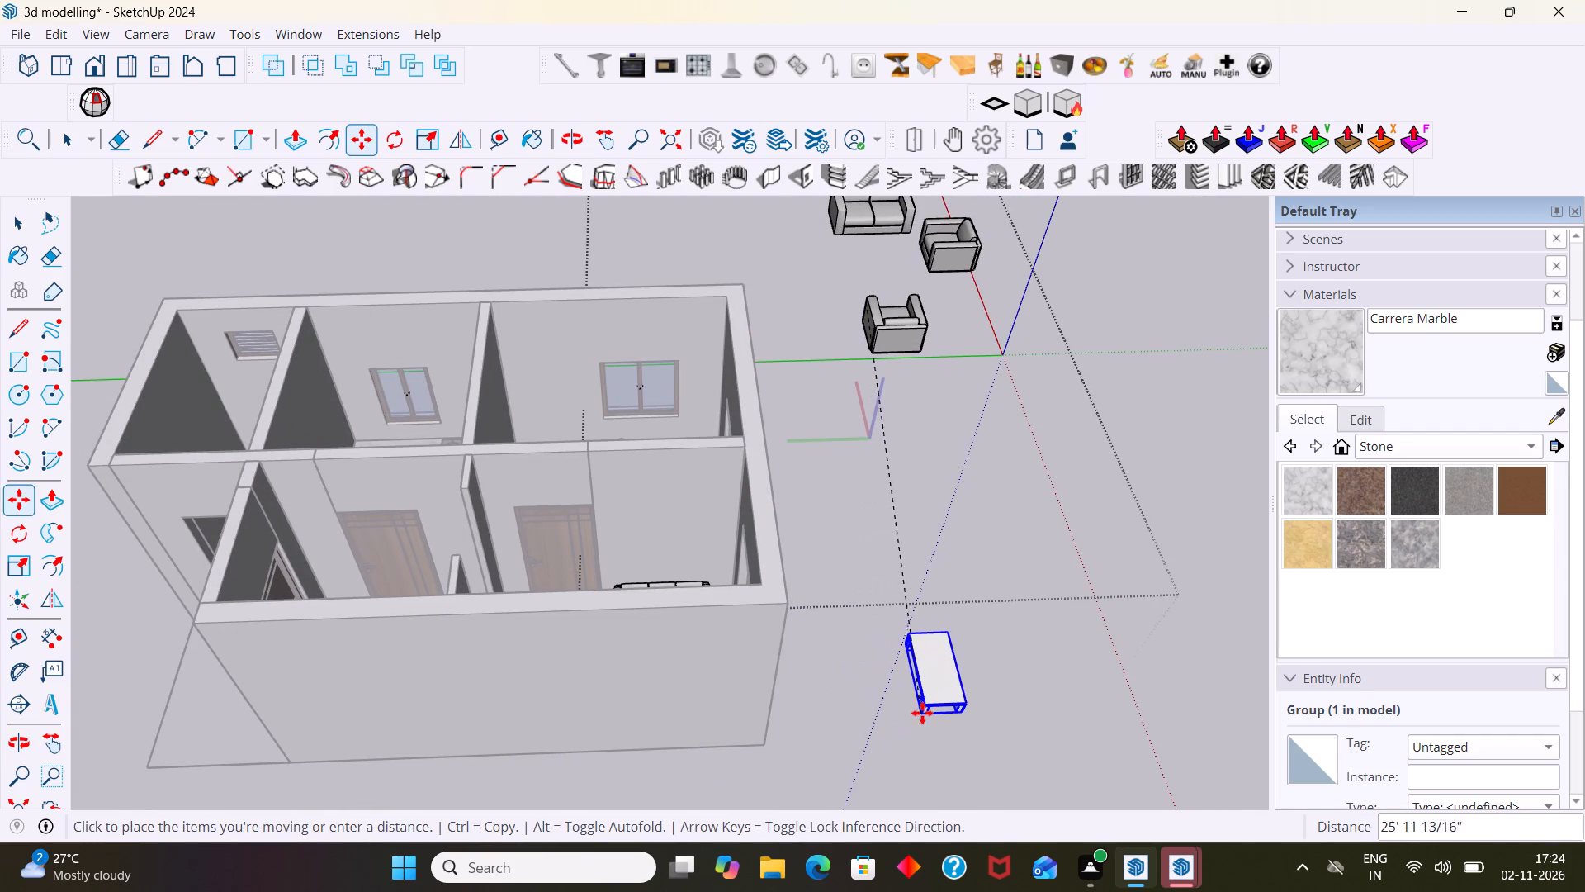
click(923, 713)
key(space)
click(1077, 648)
Rotate the coffee table 90 degrees about its front corner leg.
scroll(912, 676, up, 3)
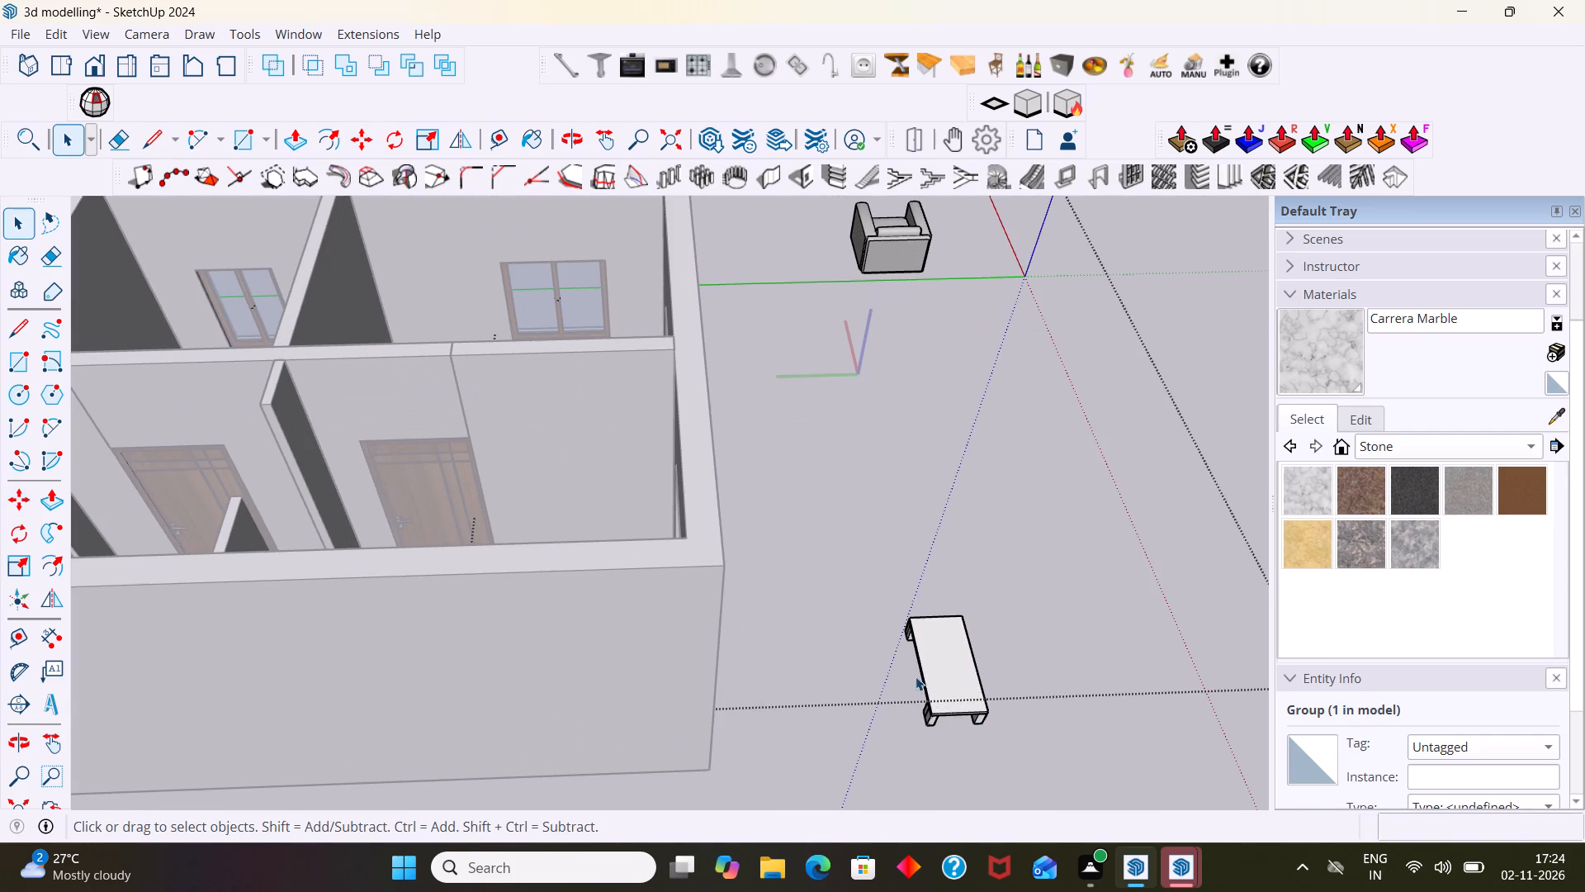
click(946, 665)
key(q)
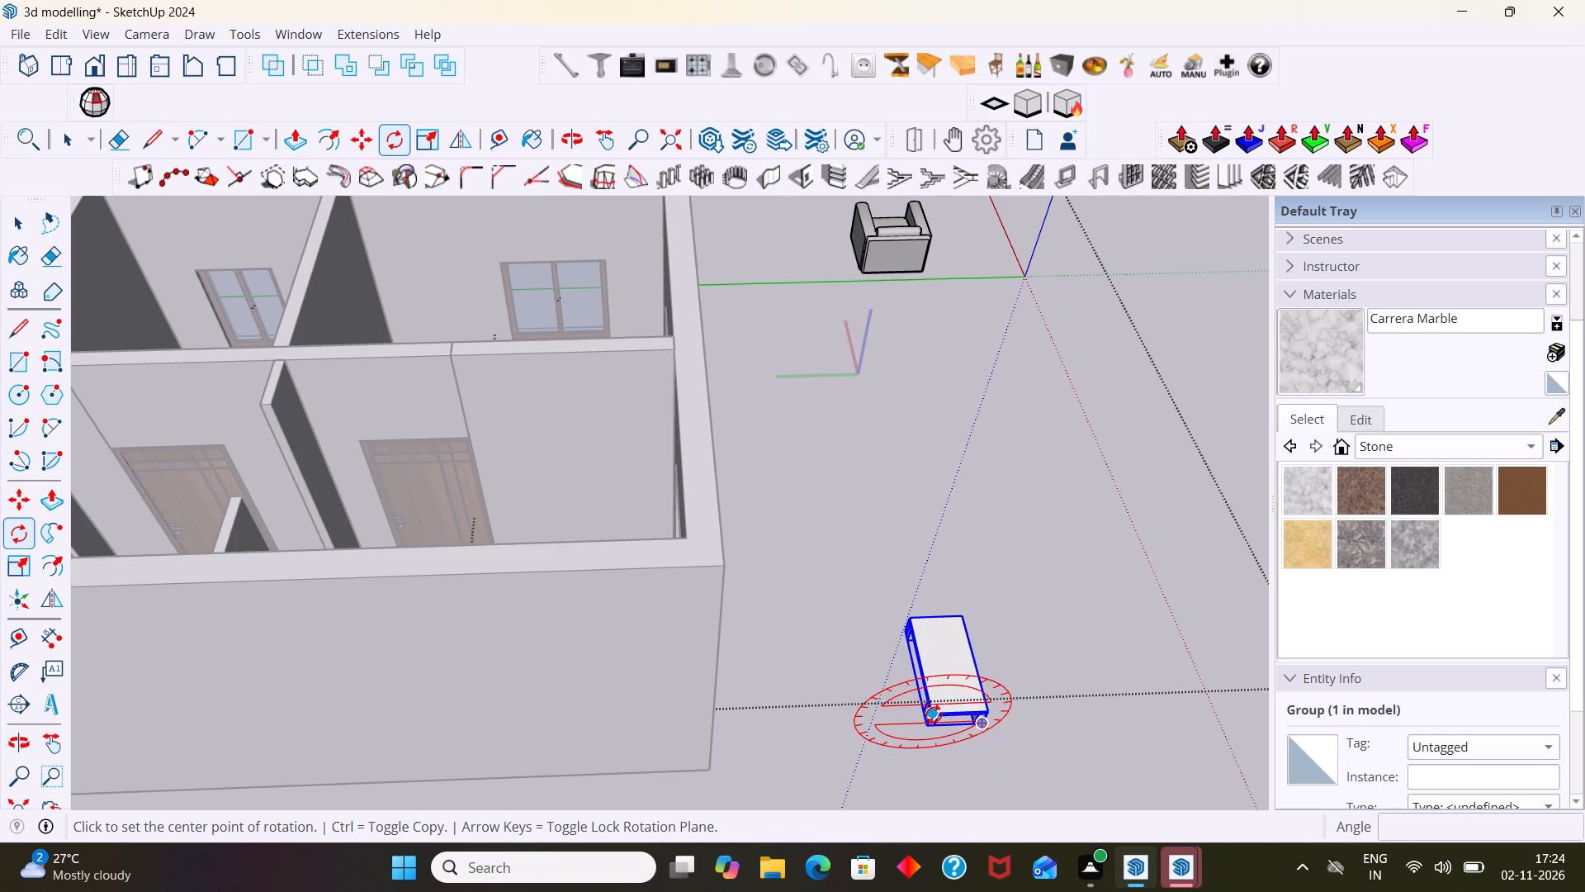
click(932, 724)
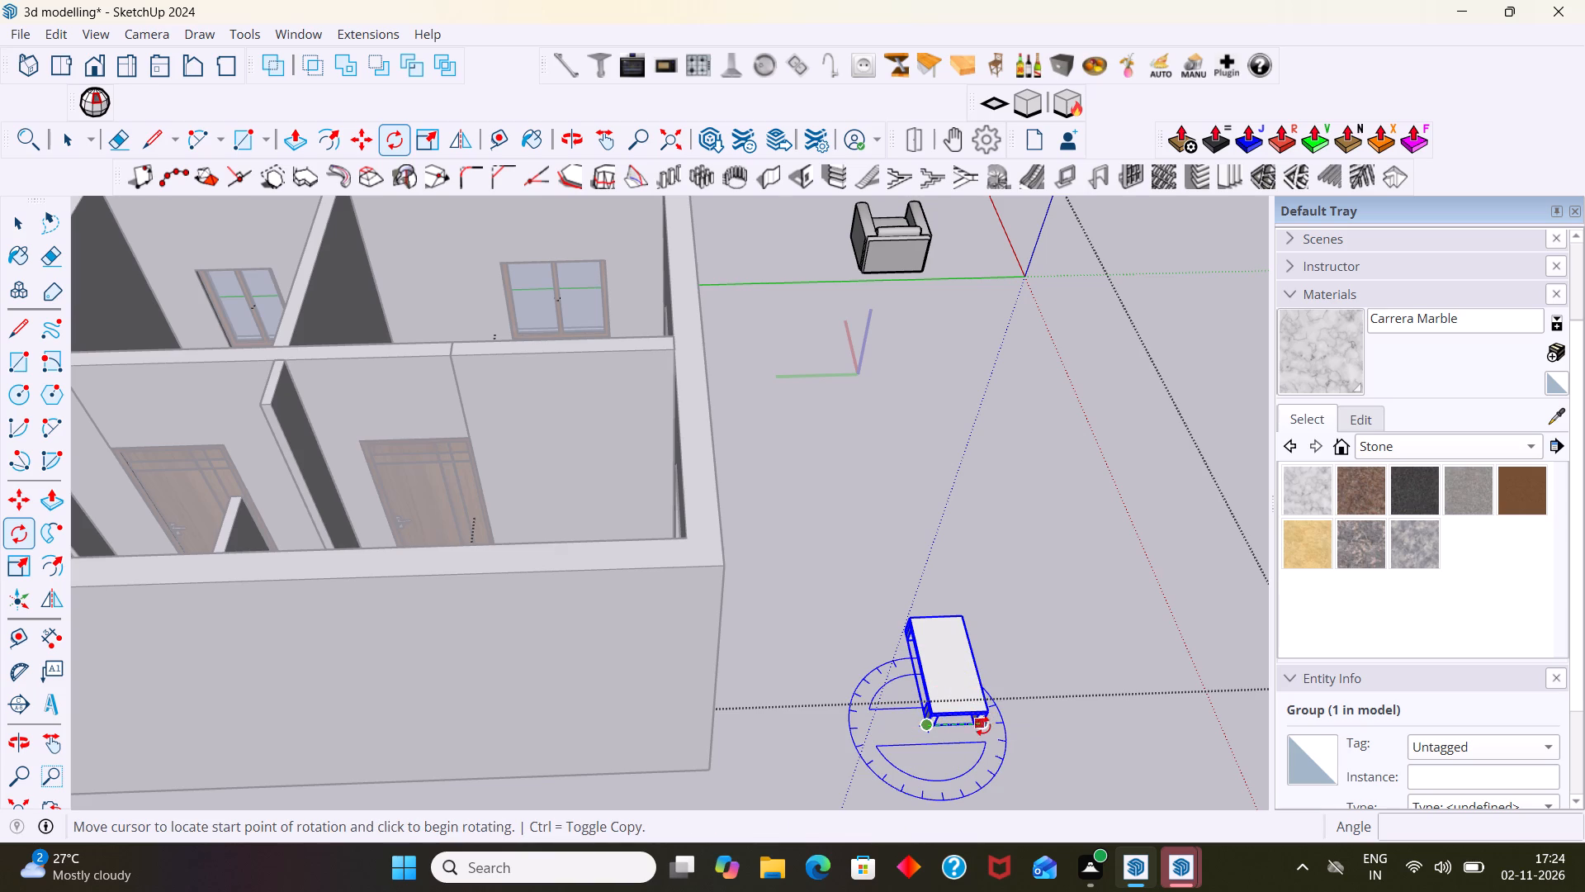
click(986, 725)
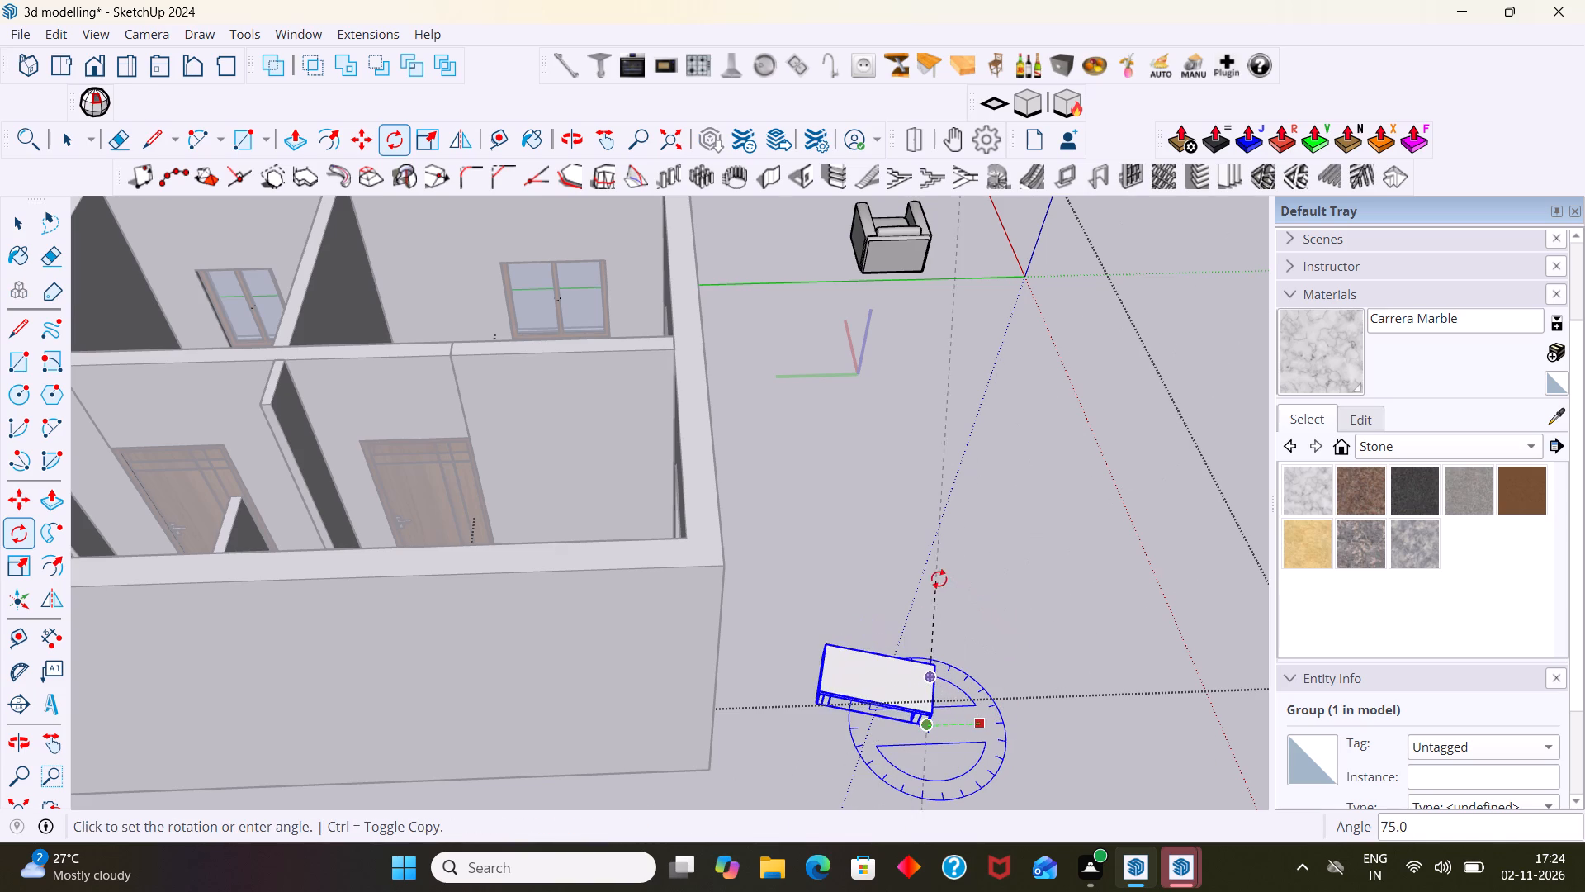
text(90)
key(Return)
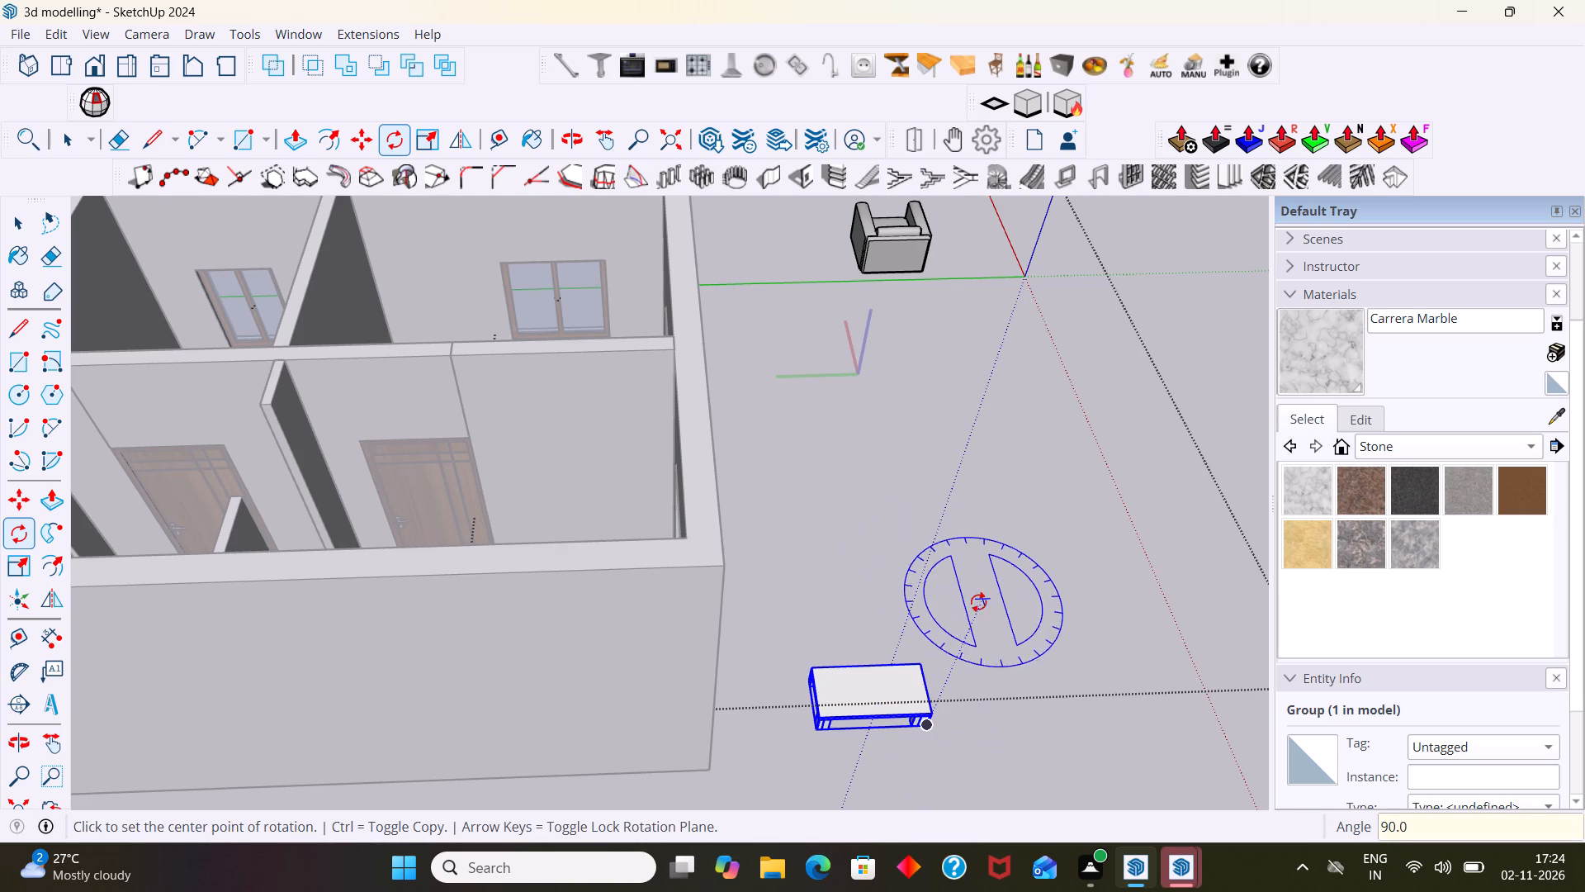
key(space)
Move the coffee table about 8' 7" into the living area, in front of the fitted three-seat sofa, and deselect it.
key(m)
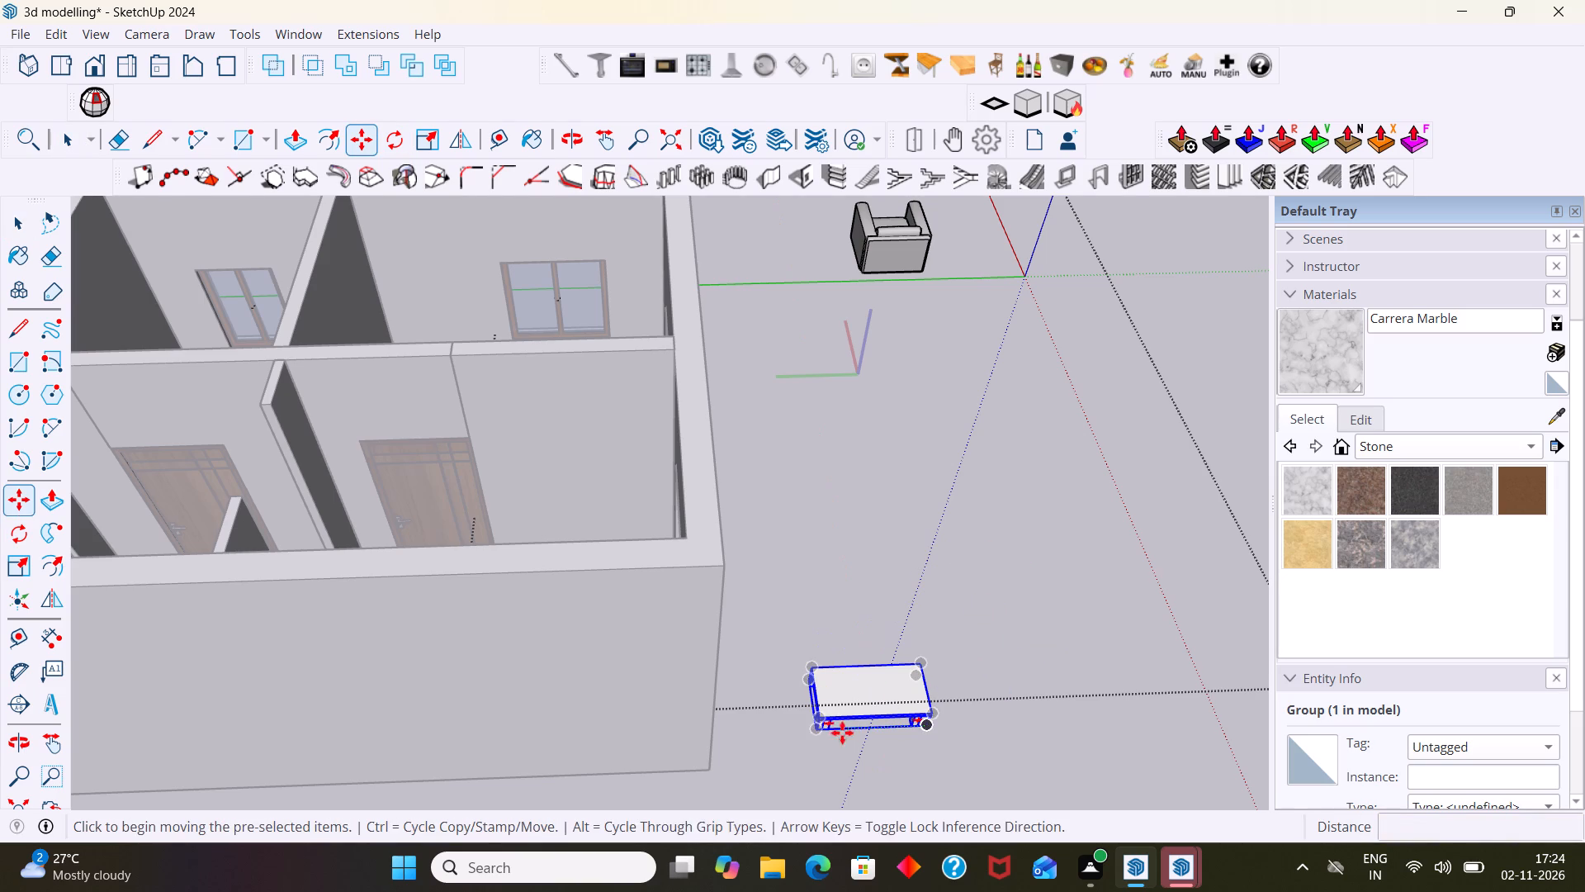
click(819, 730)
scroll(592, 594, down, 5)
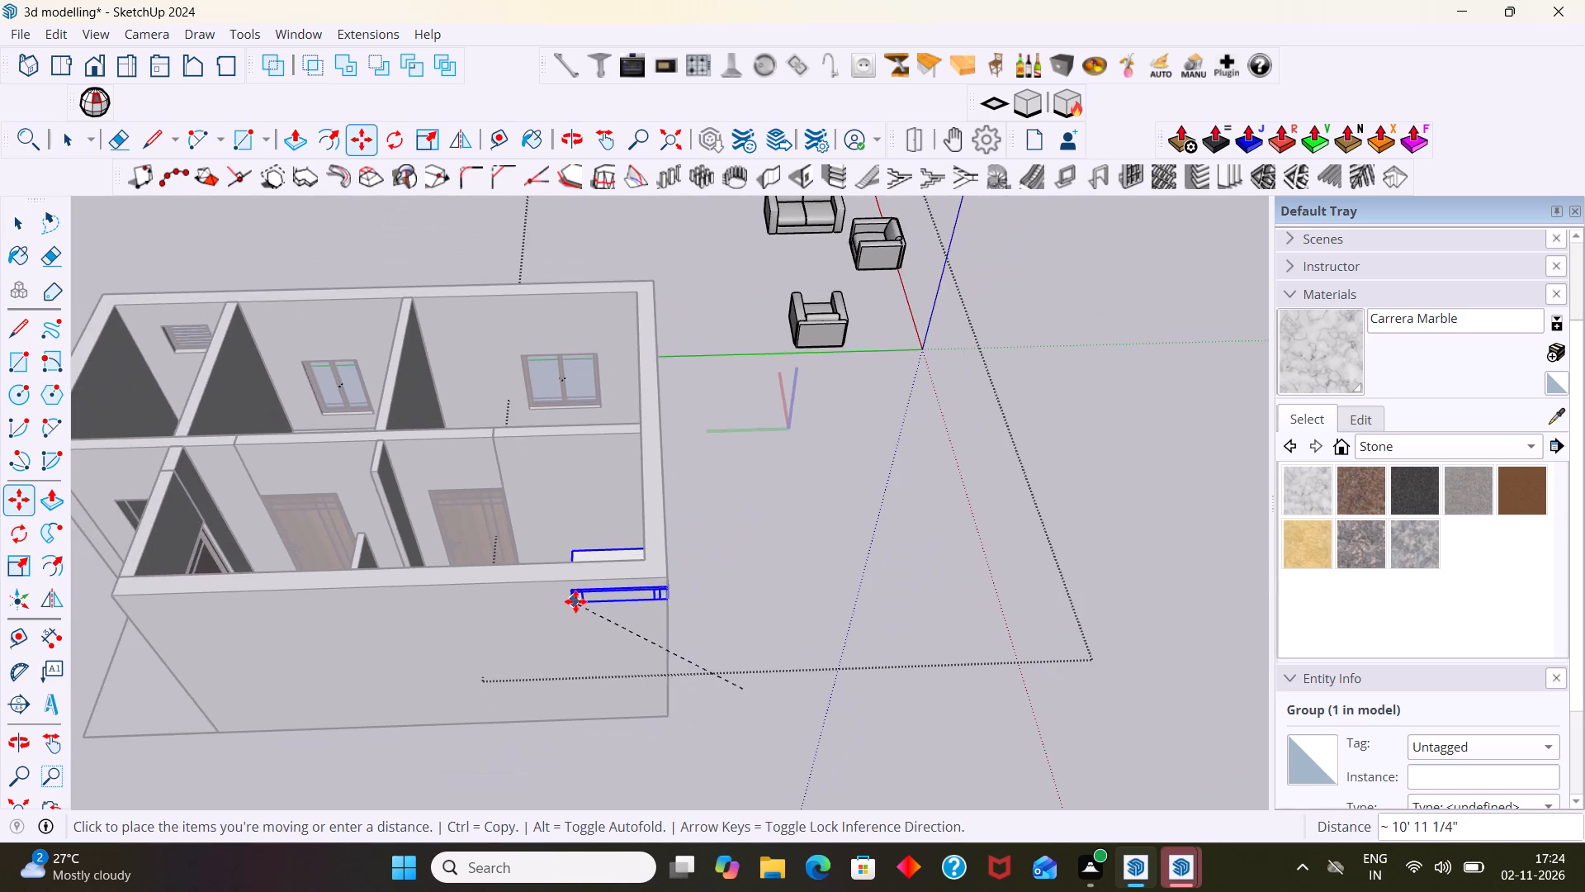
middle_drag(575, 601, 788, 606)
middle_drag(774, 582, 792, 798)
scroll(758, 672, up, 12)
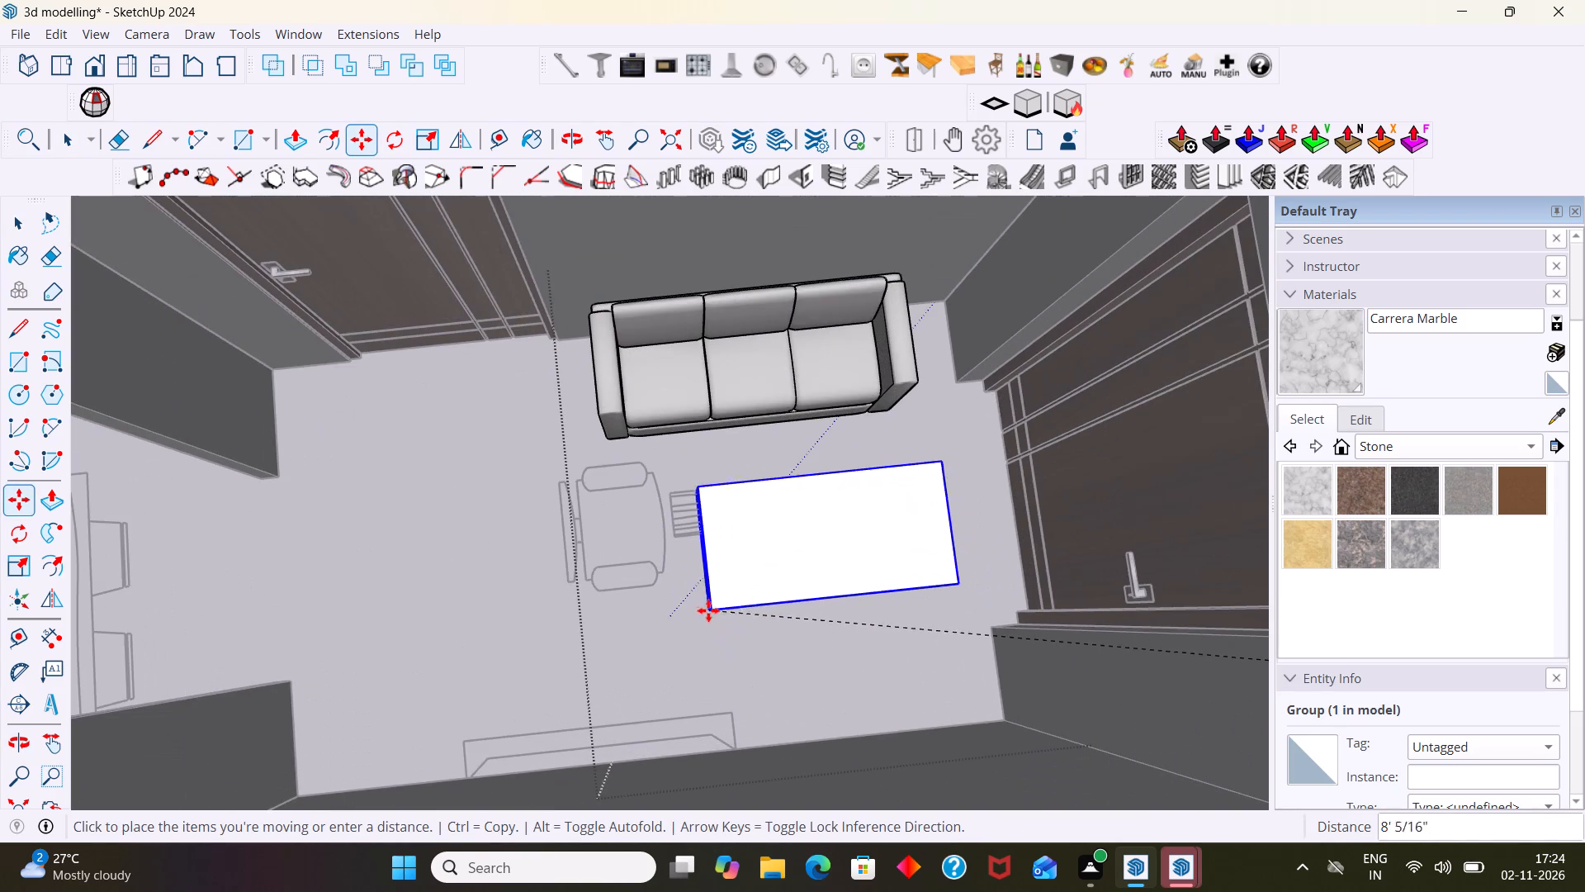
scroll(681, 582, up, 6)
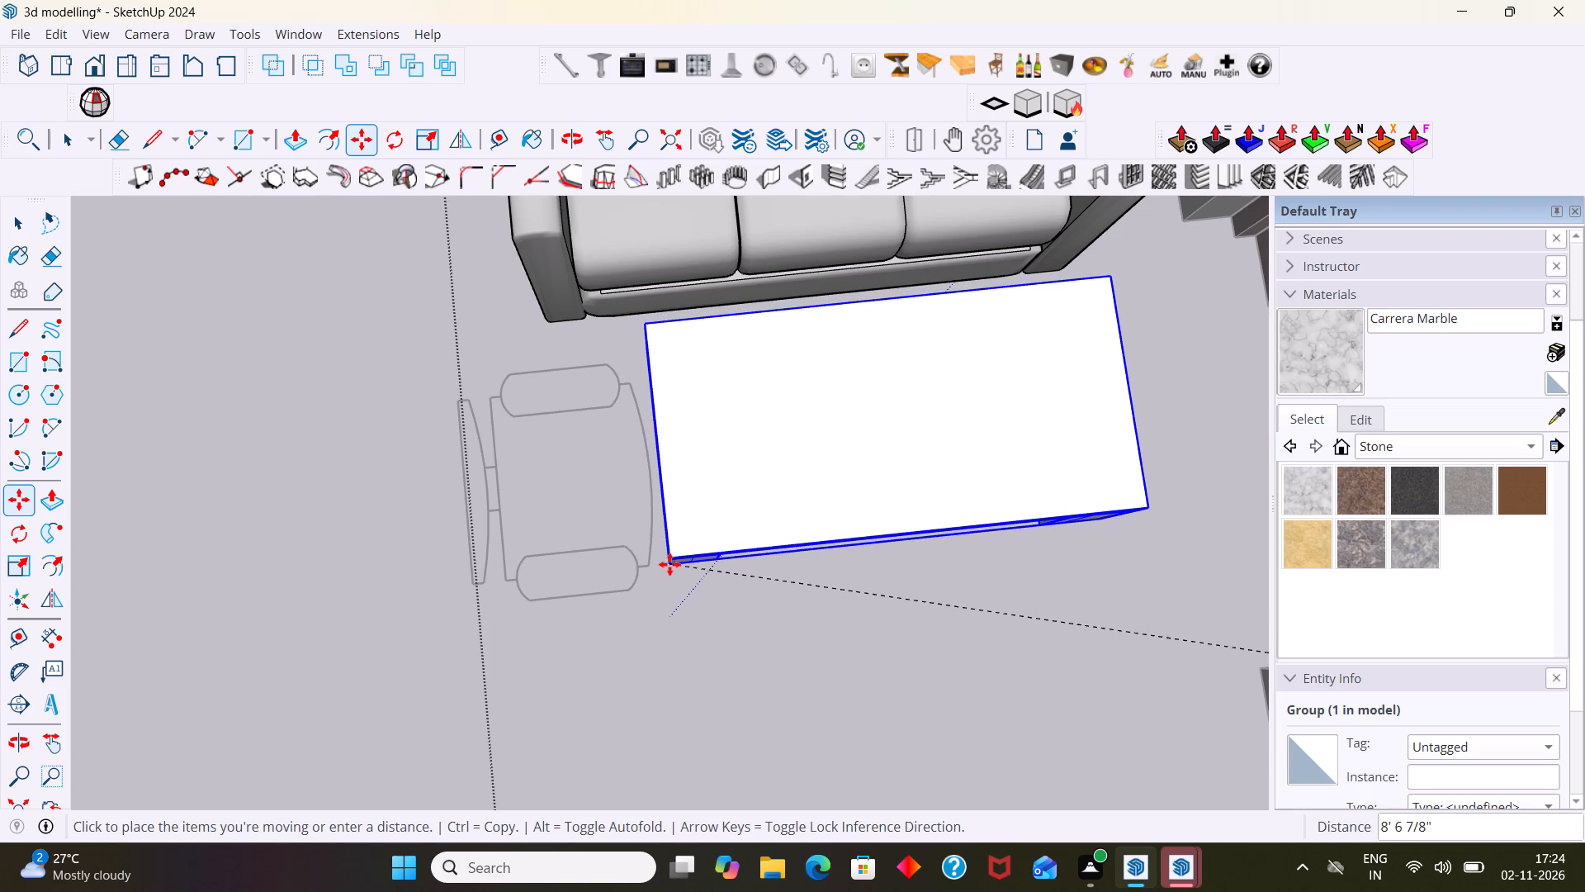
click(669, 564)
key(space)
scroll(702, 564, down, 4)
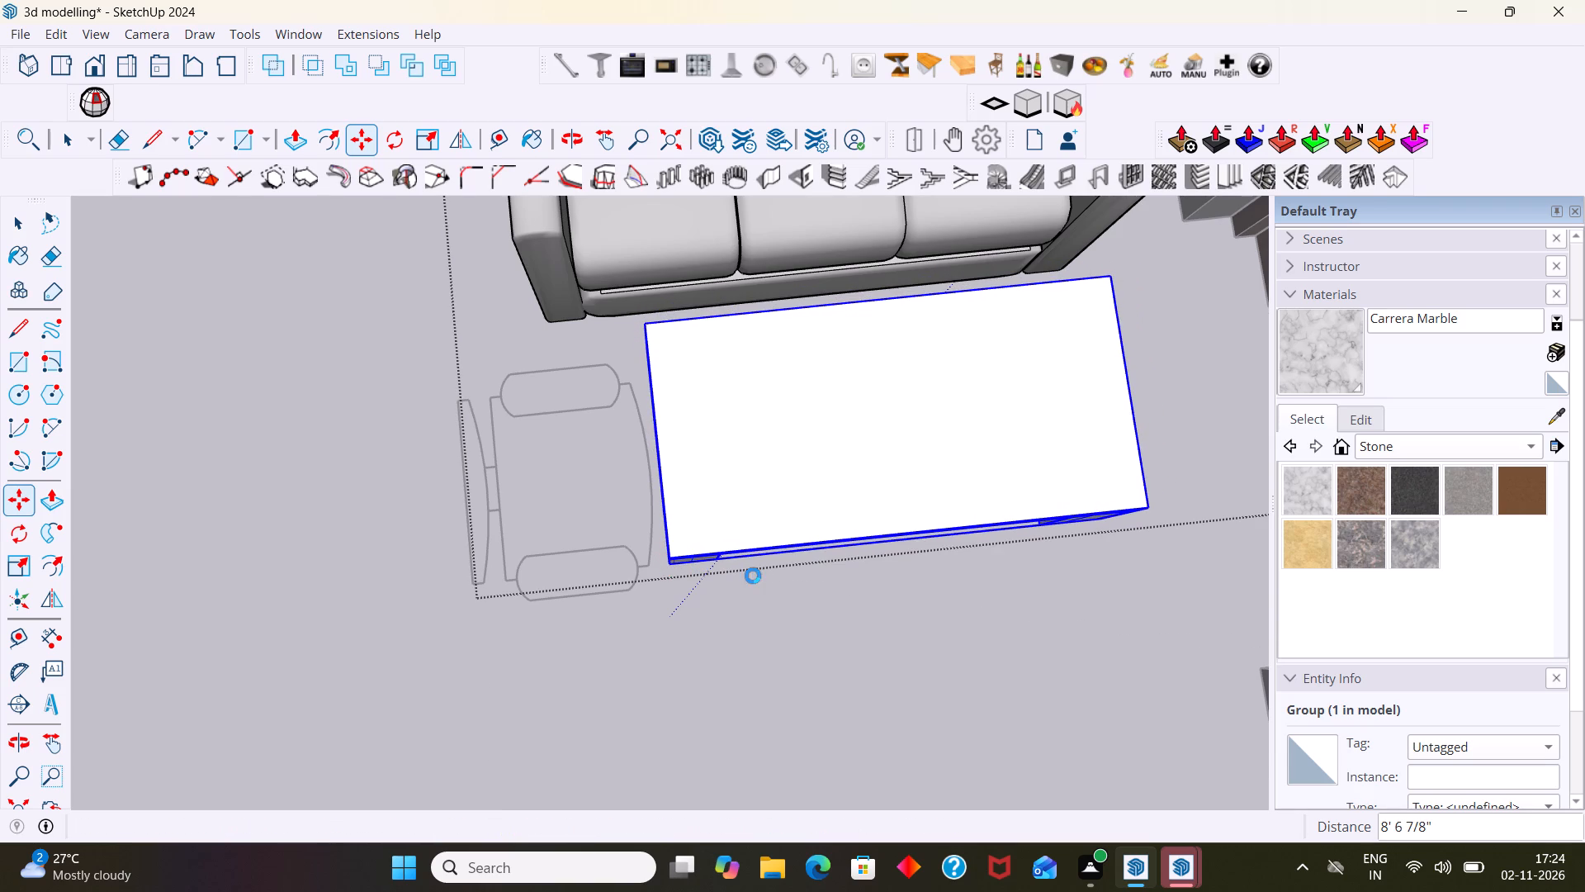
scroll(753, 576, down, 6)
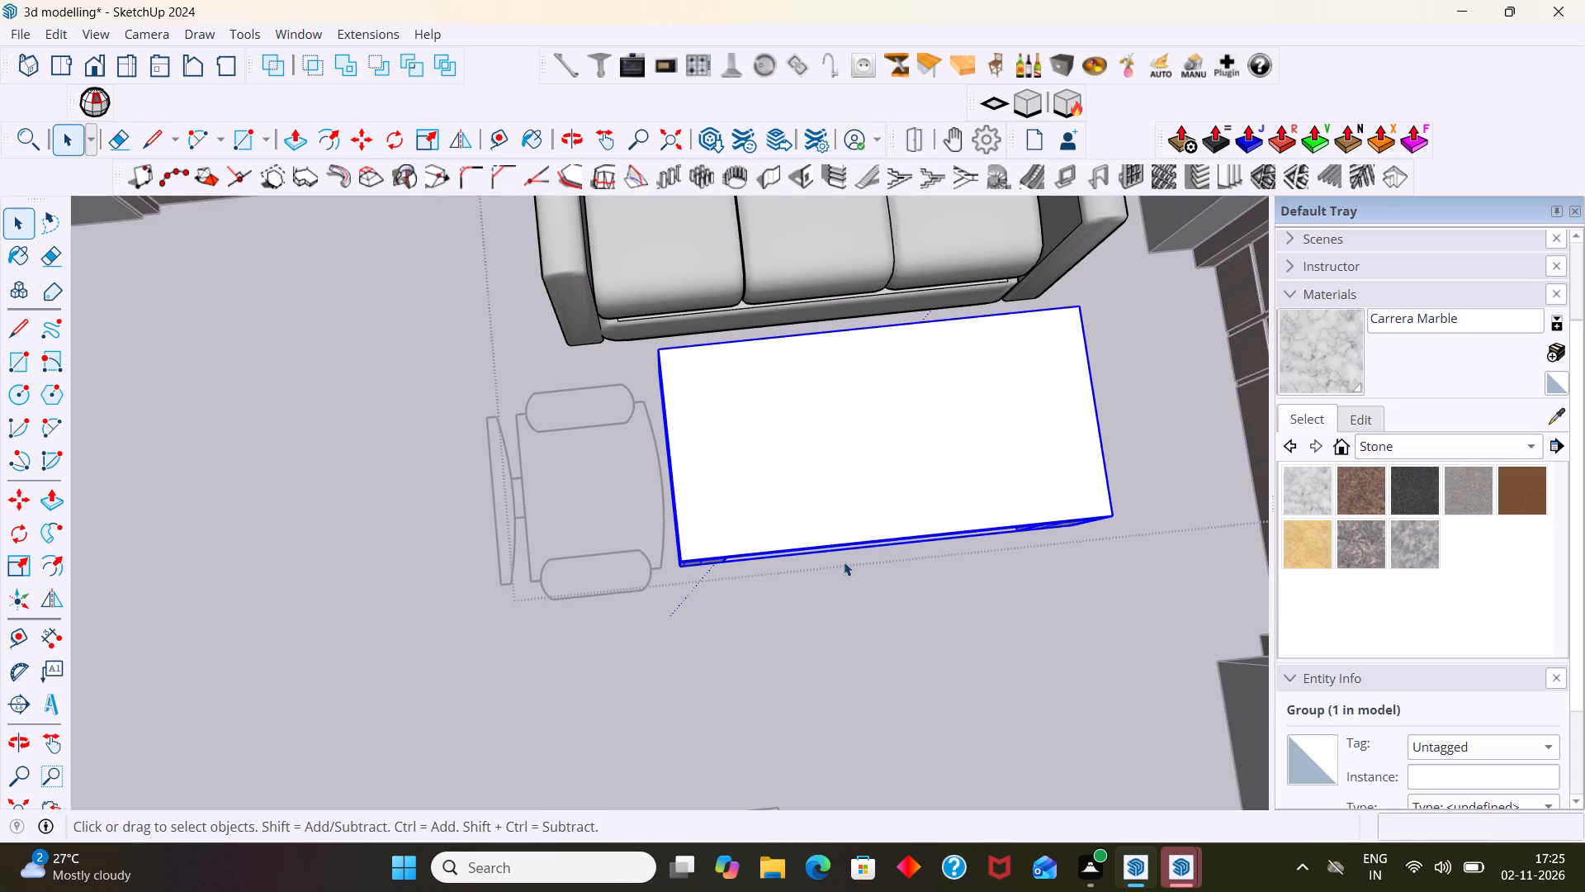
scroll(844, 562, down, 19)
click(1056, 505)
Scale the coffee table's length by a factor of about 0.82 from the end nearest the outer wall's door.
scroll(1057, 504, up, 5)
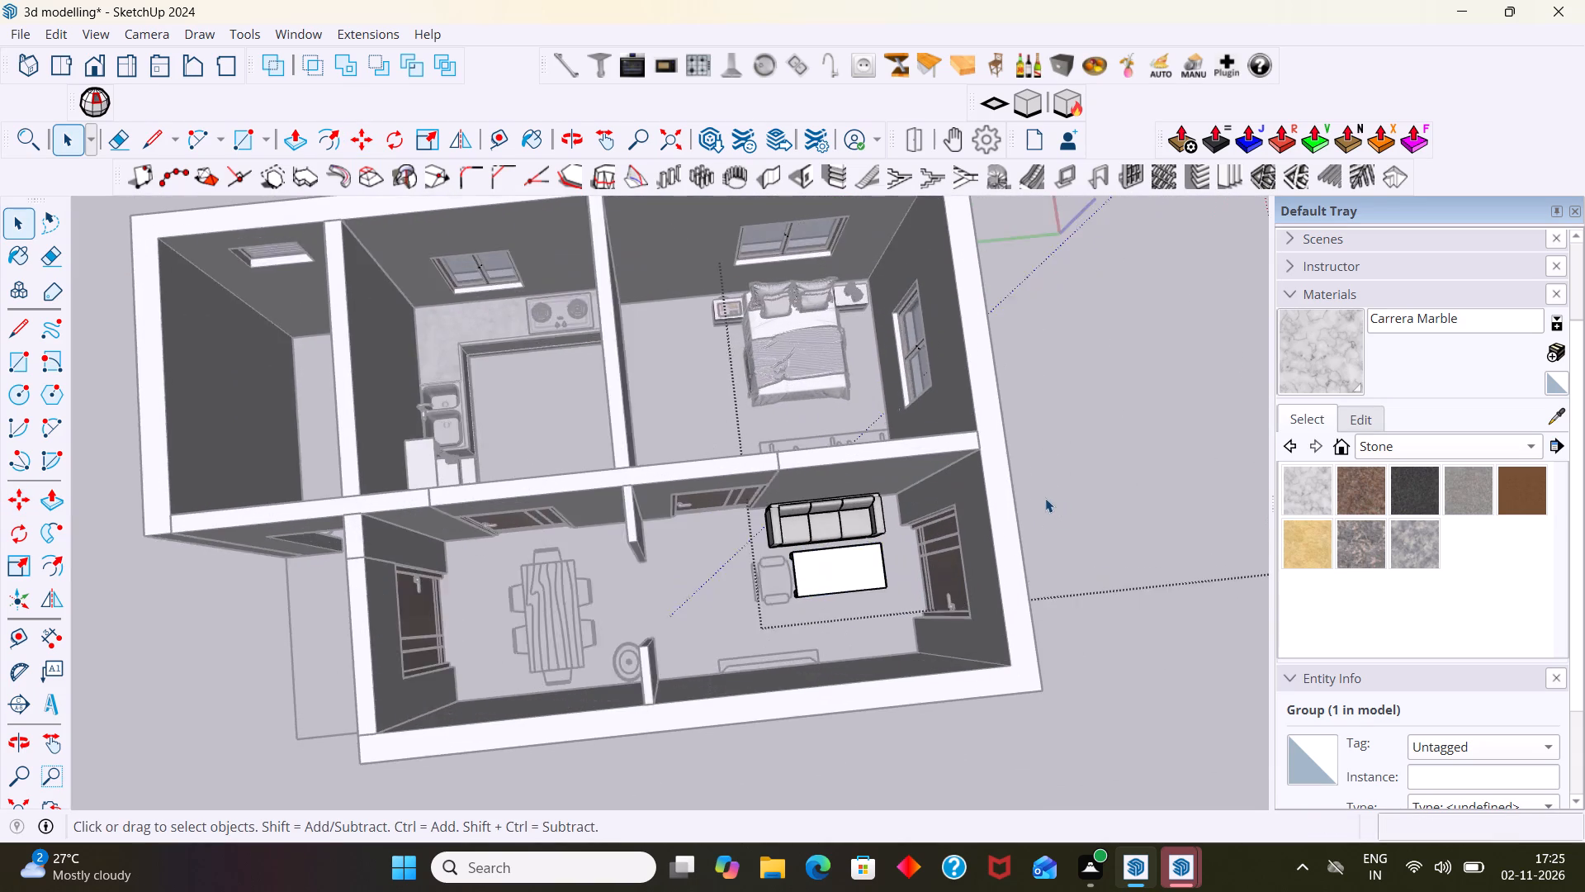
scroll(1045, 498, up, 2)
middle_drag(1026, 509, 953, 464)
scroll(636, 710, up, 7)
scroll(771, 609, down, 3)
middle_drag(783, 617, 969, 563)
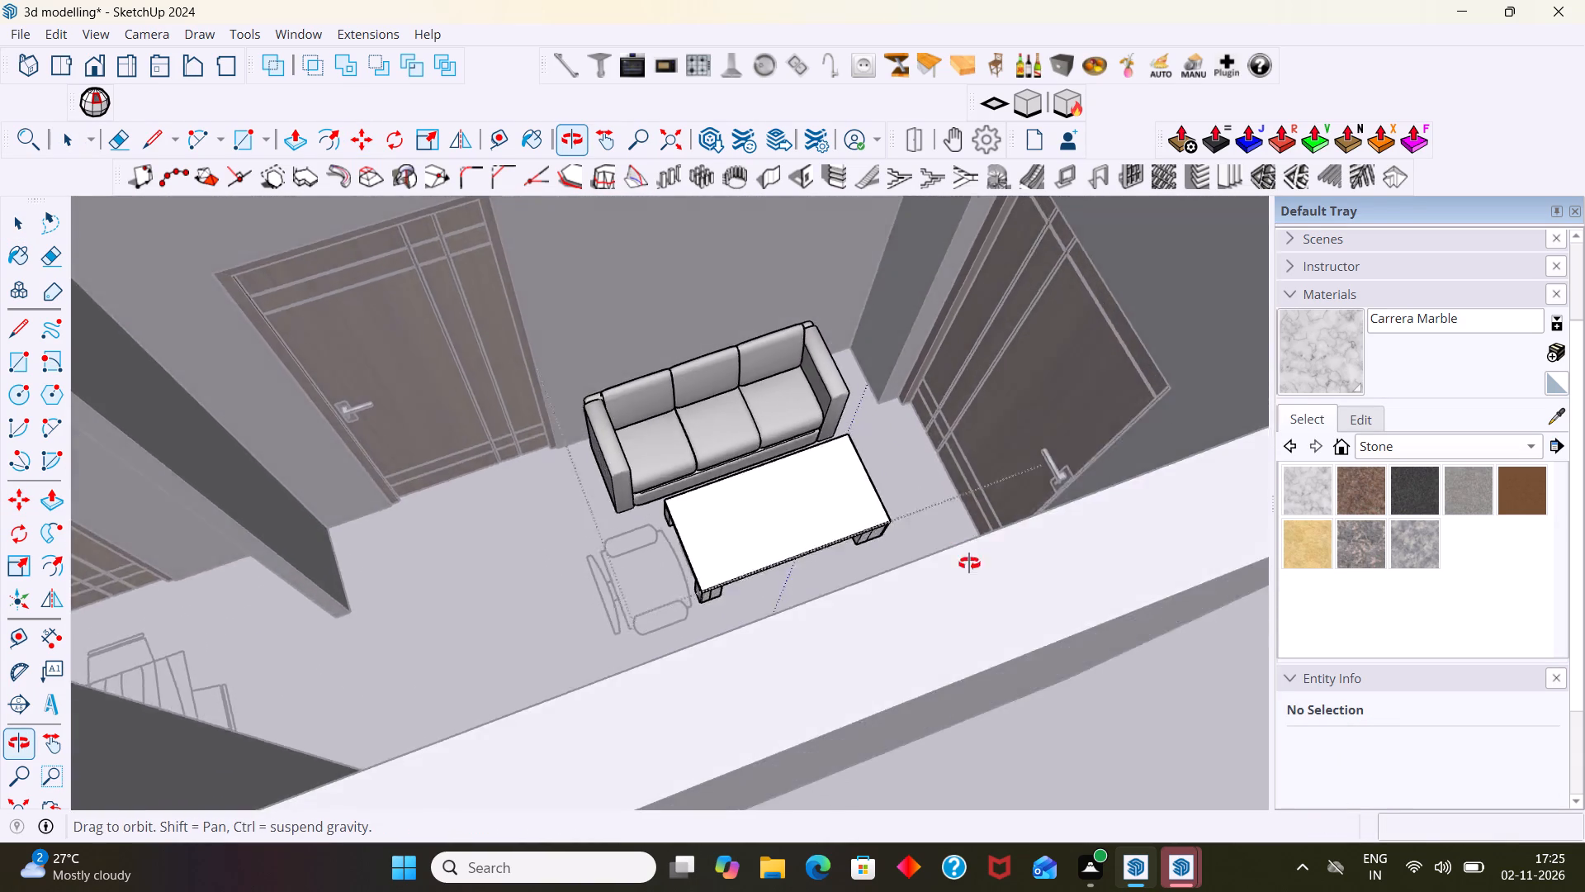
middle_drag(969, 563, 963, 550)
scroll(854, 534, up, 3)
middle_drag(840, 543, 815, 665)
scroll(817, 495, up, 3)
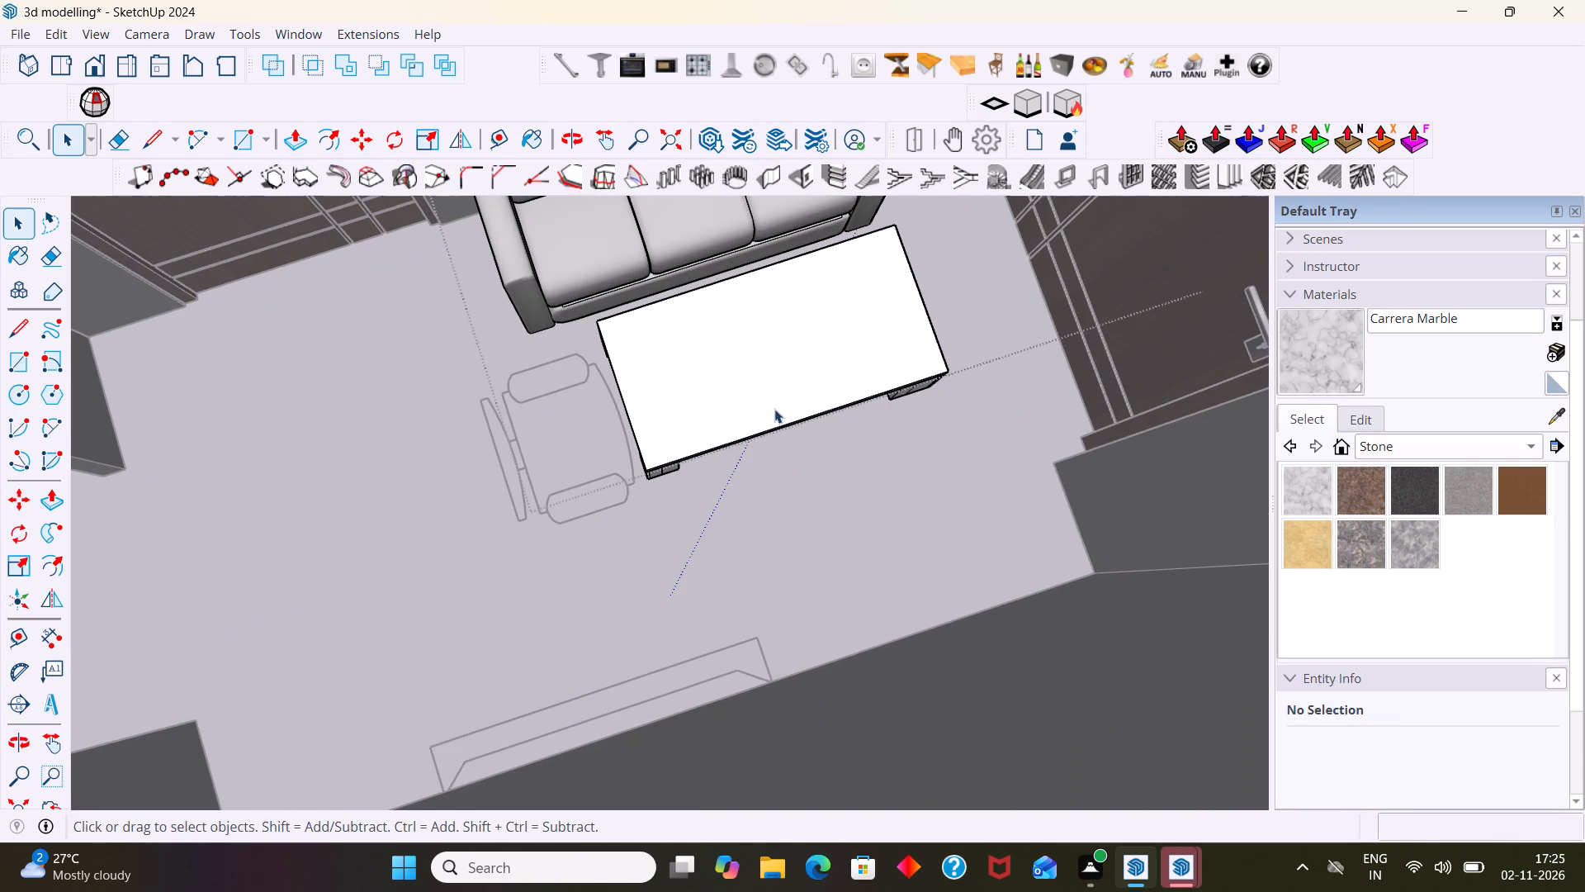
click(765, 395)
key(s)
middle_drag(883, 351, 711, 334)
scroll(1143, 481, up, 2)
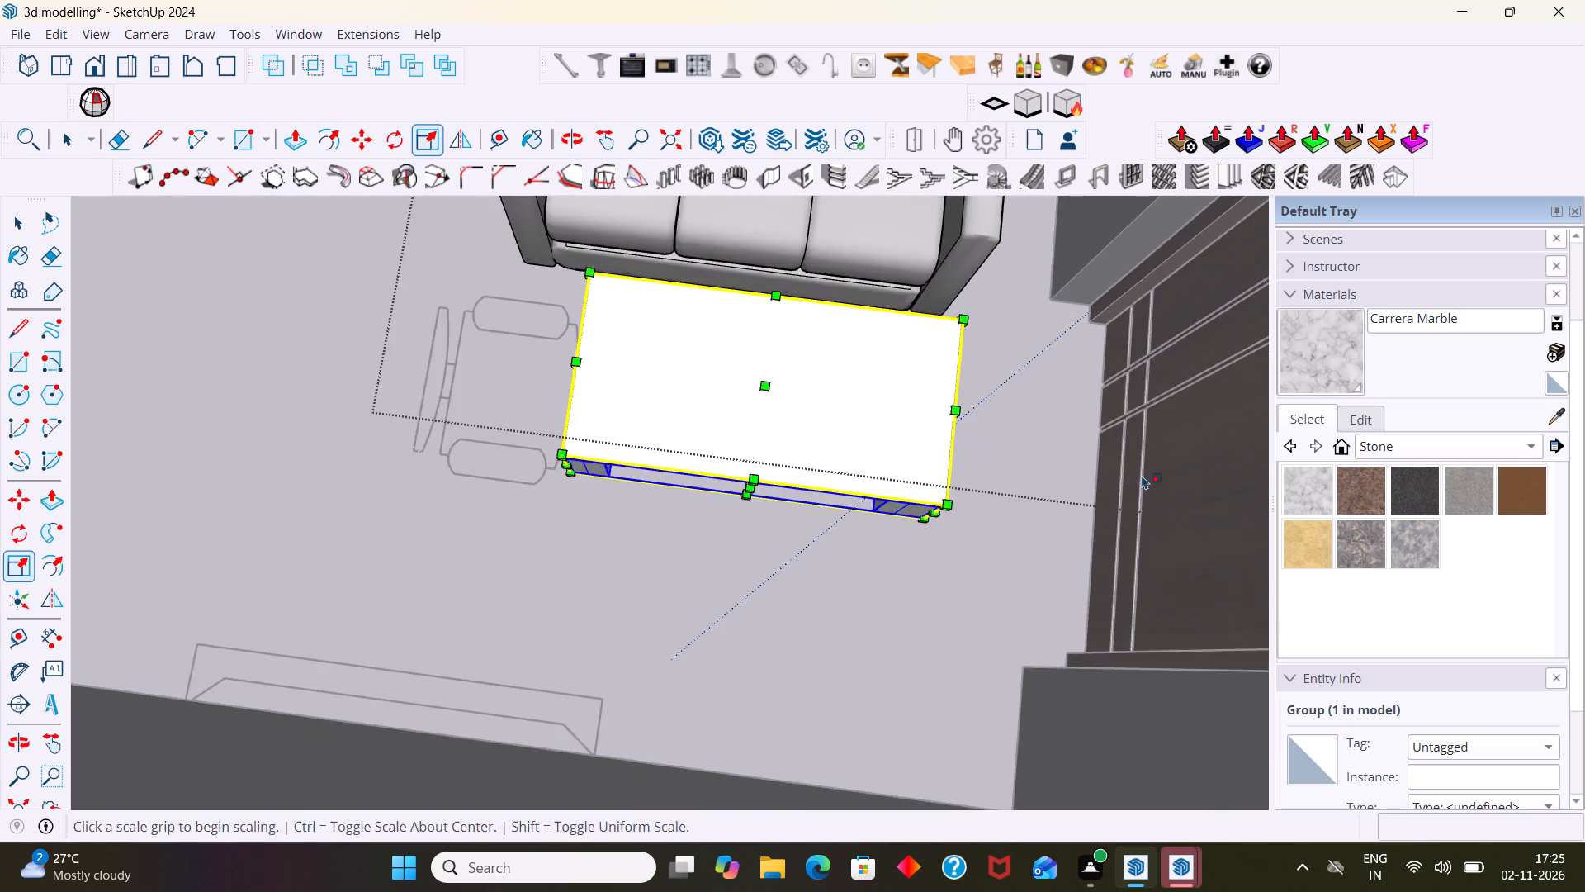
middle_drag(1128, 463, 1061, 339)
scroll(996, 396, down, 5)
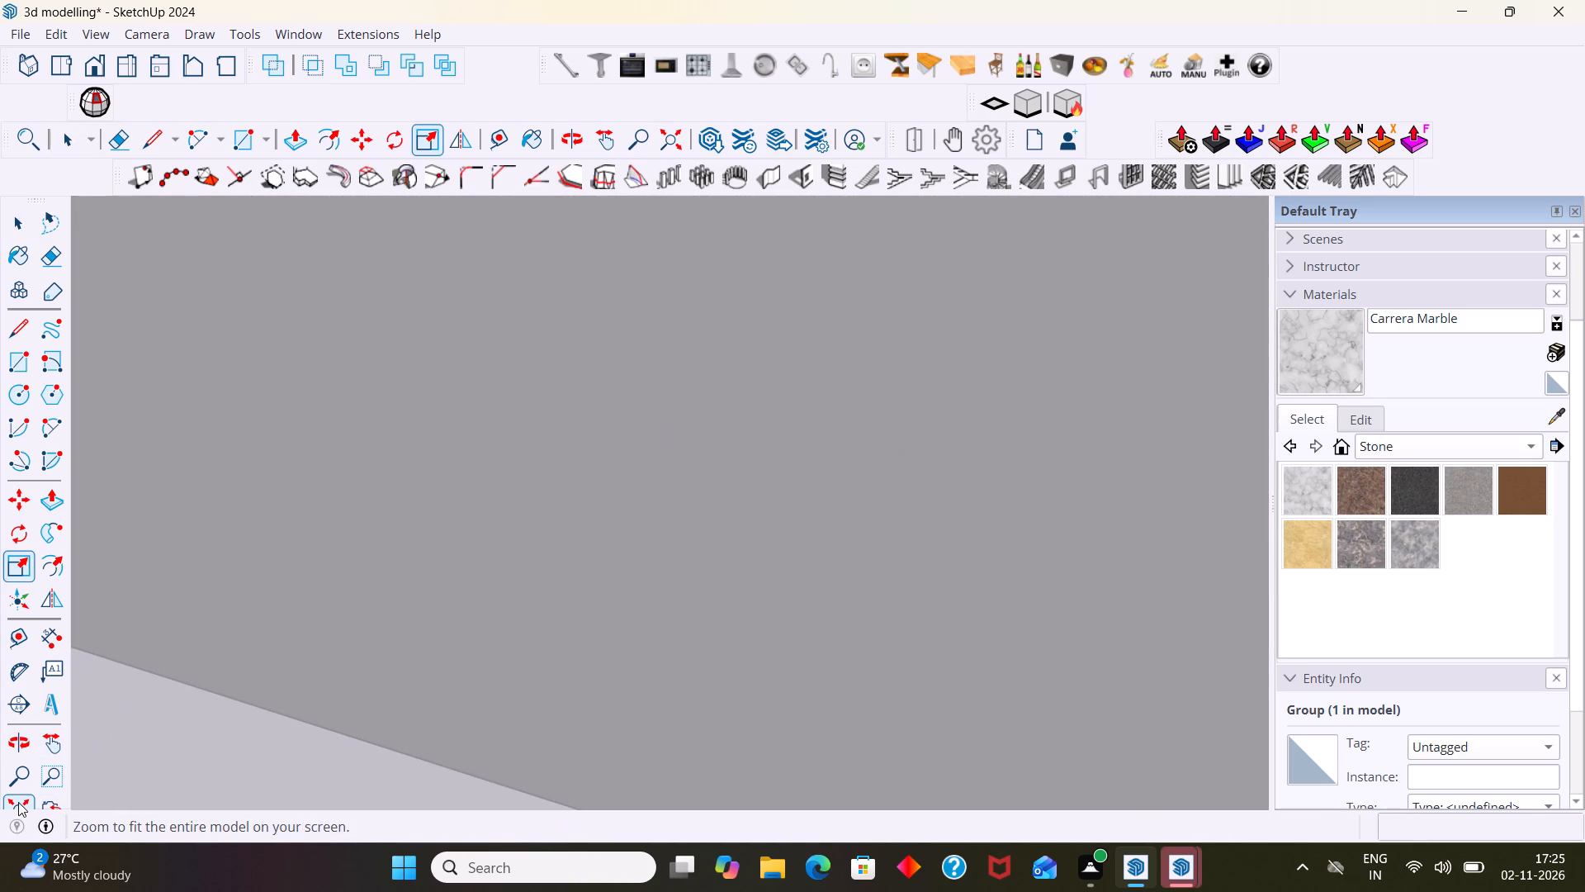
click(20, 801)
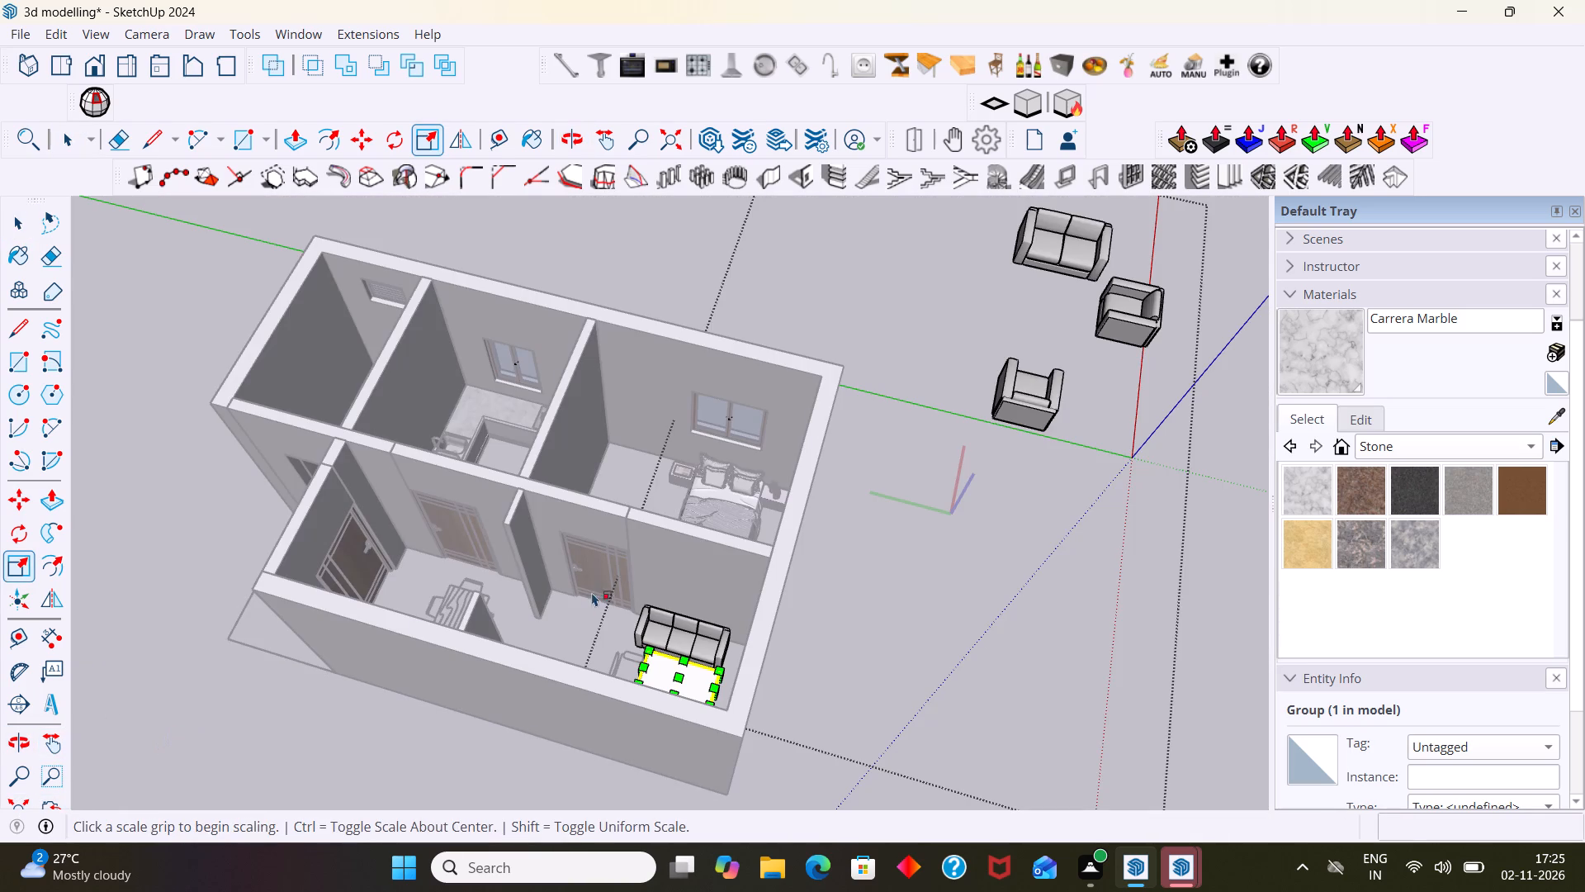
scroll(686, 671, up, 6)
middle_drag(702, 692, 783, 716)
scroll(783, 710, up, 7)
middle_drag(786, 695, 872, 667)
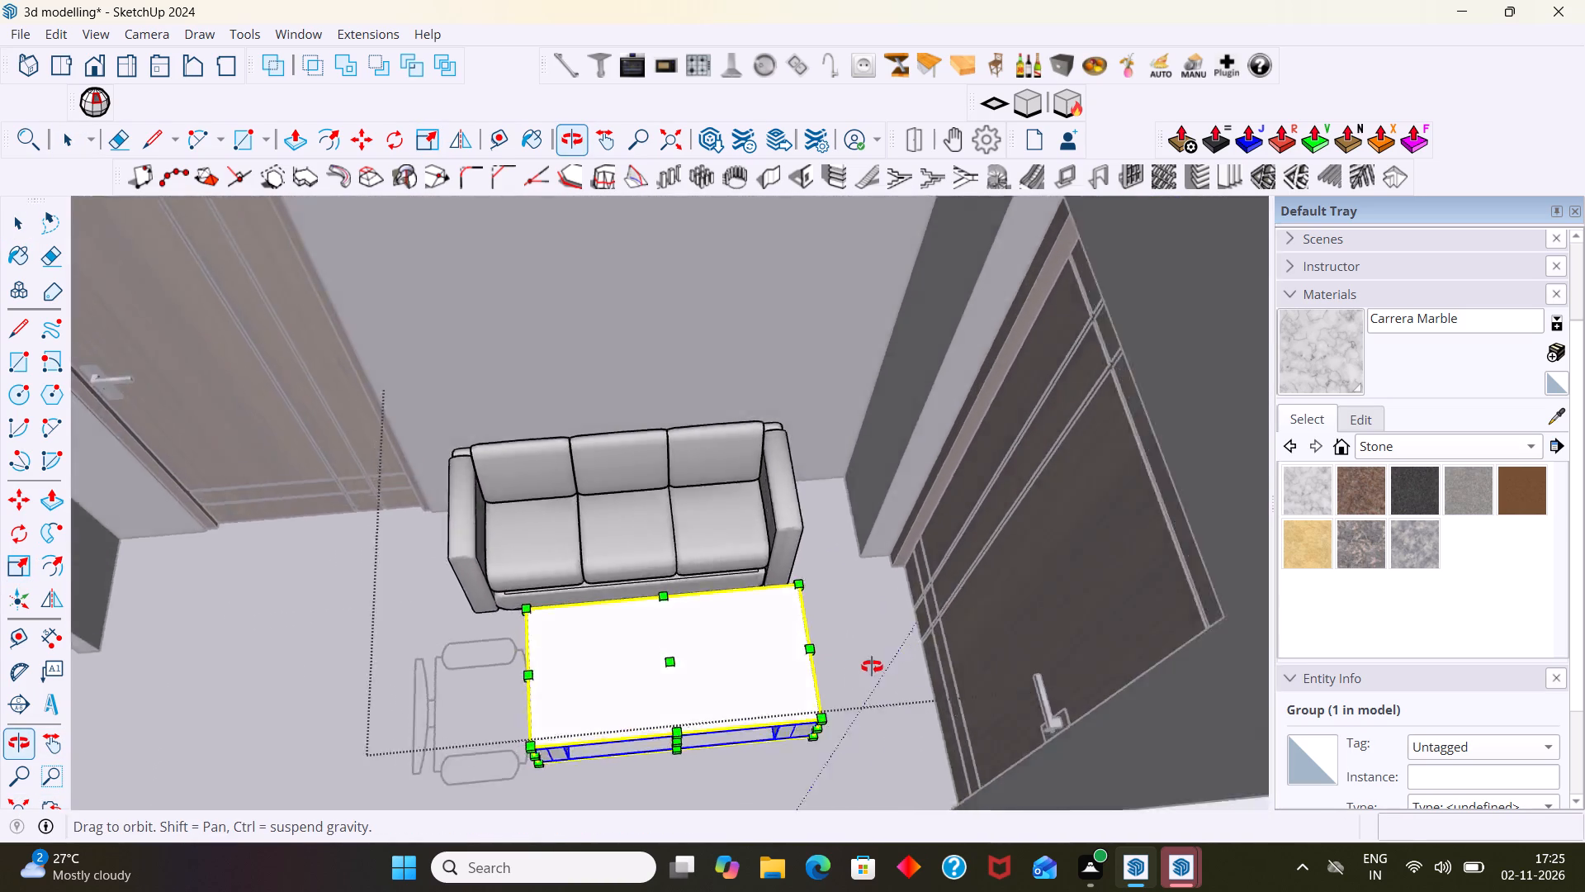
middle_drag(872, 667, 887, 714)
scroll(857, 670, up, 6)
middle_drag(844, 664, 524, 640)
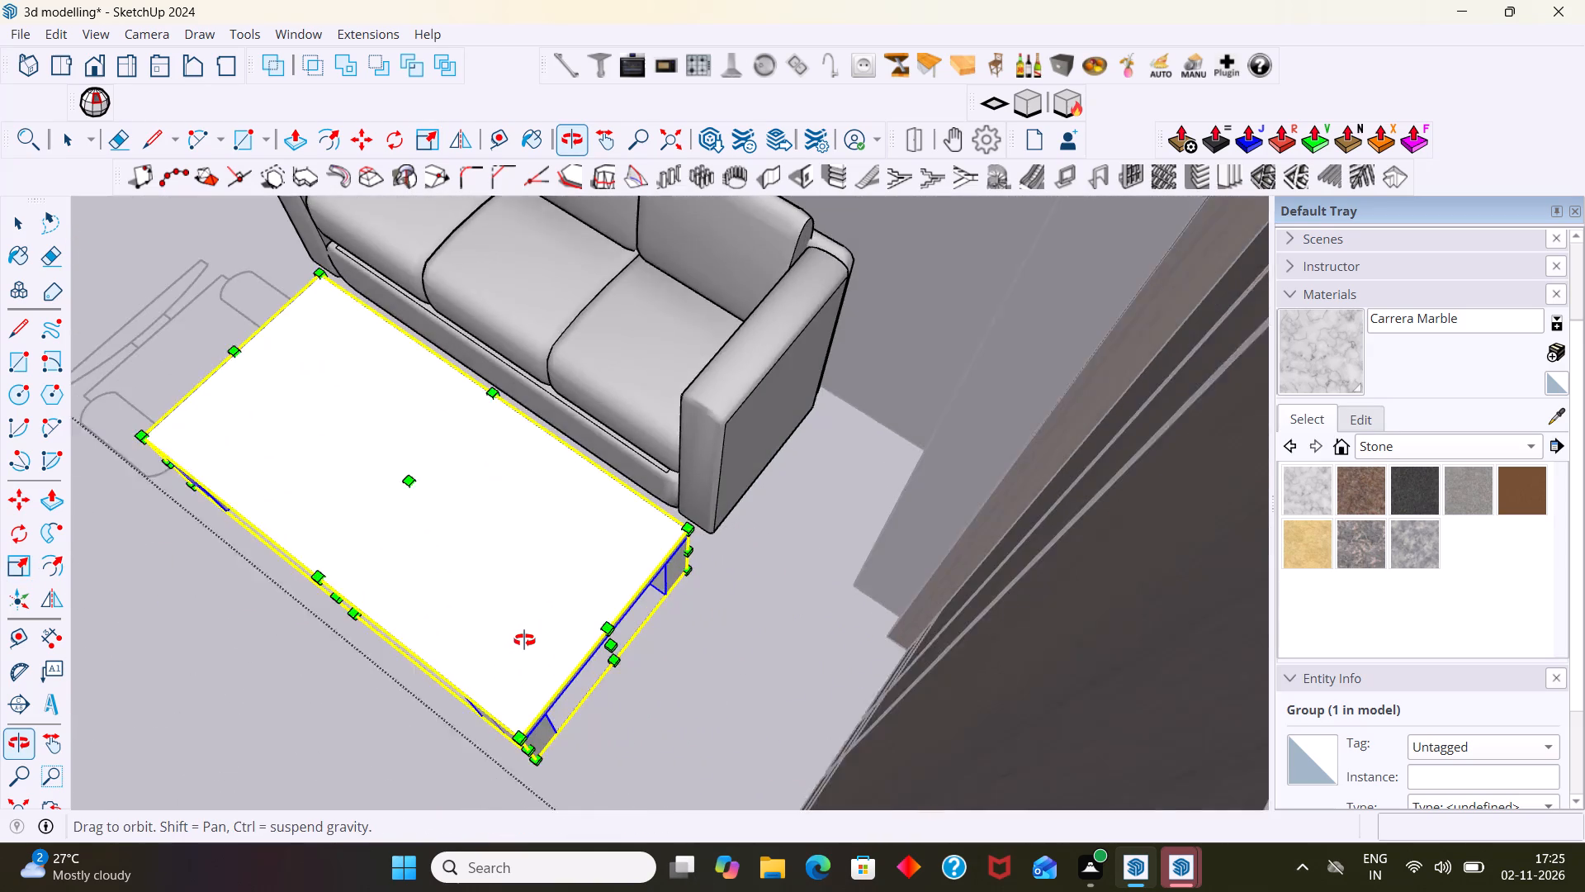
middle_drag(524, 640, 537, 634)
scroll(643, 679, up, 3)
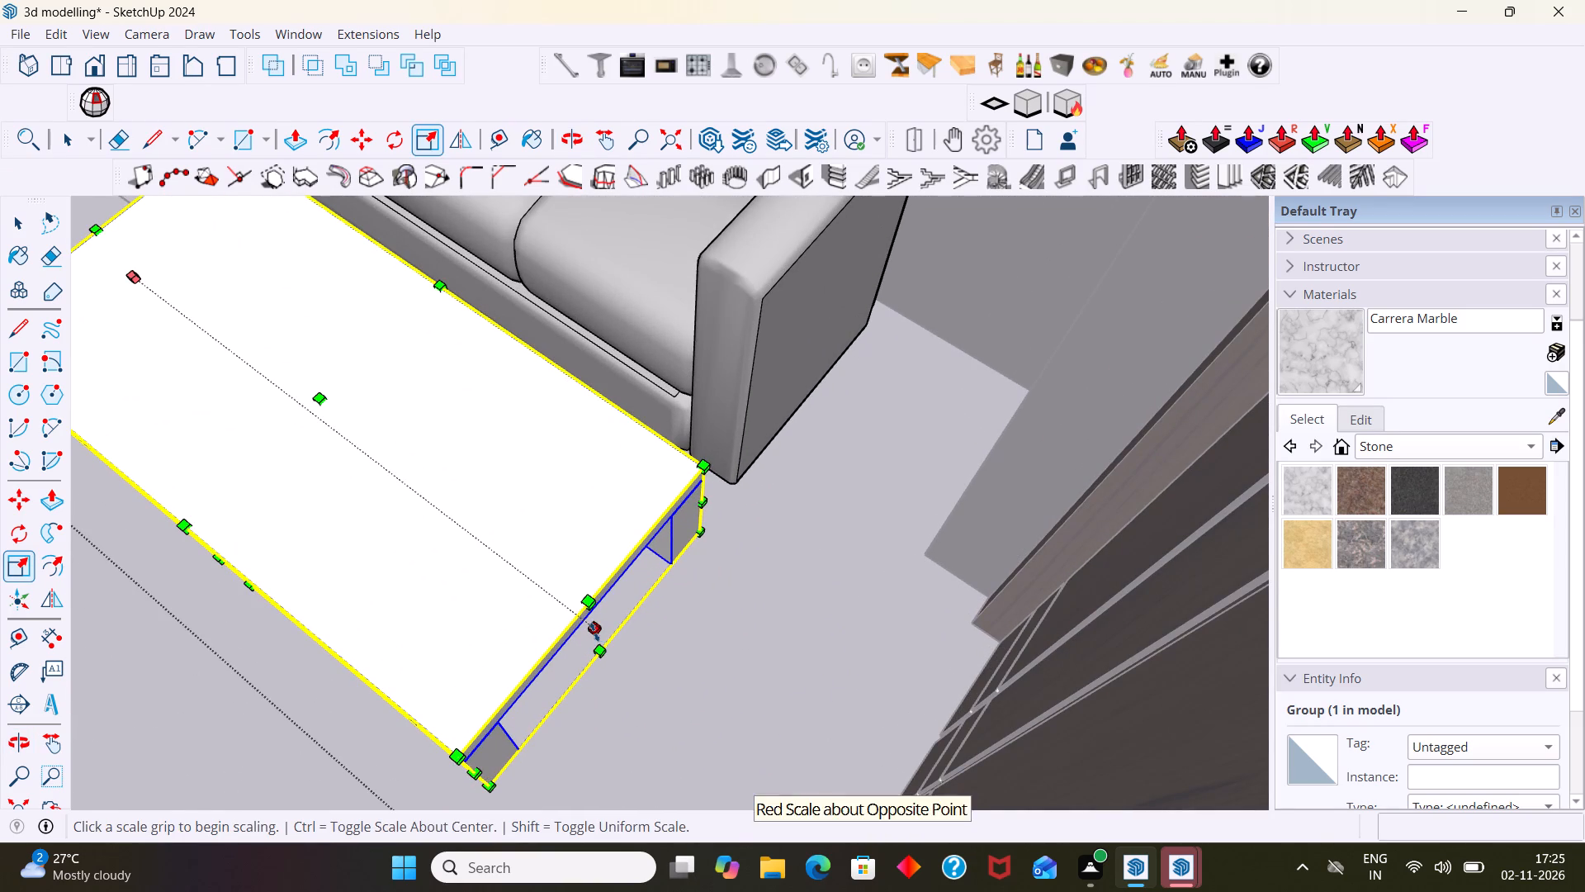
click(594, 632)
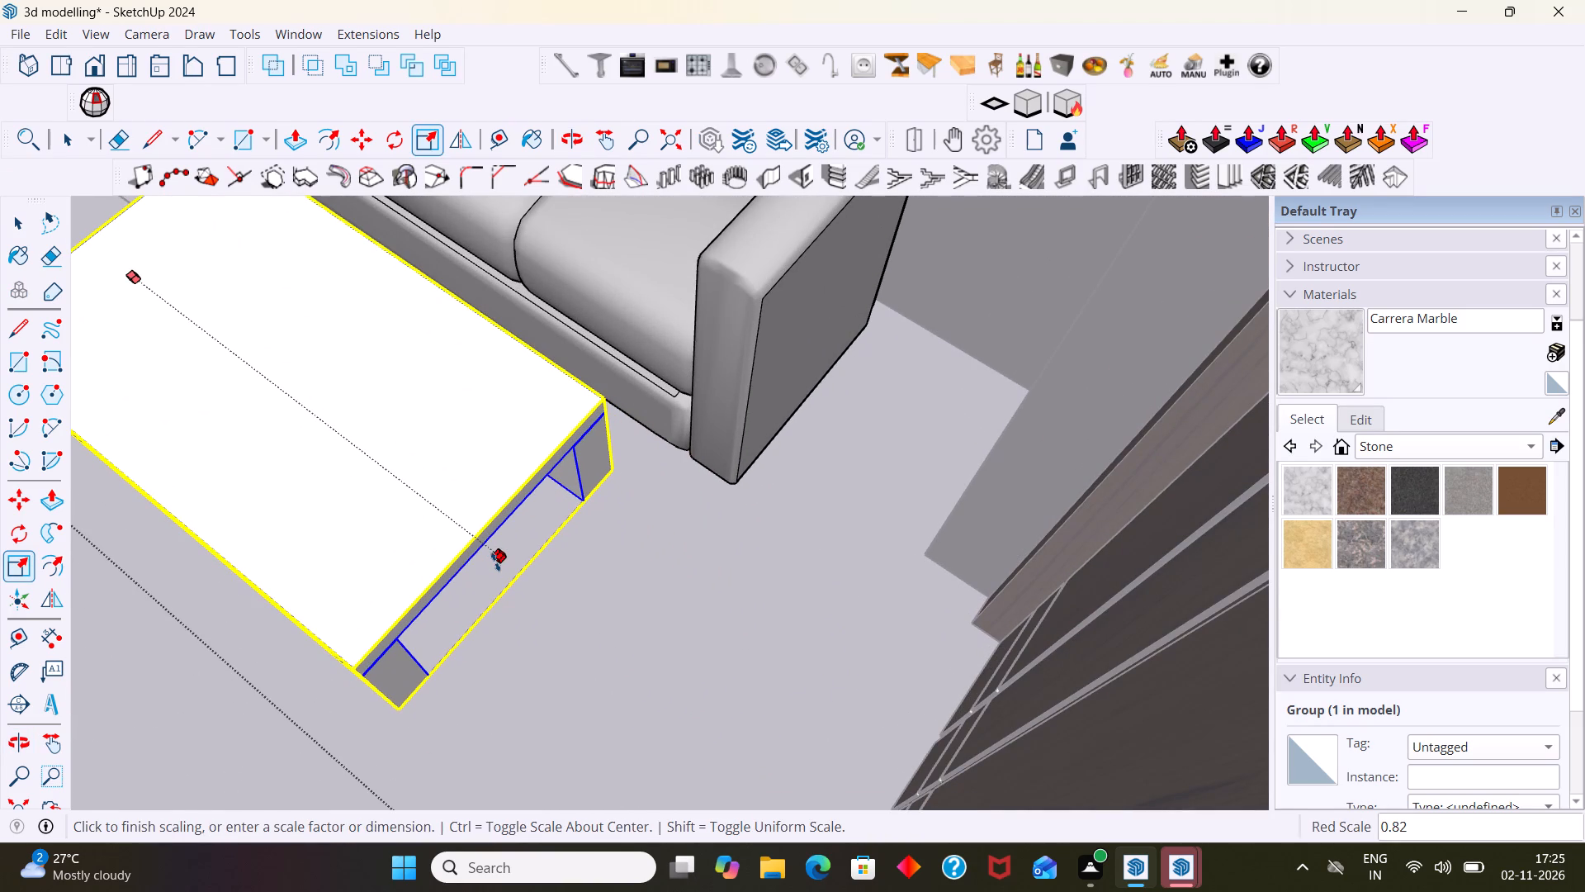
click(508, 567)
Delete the coffee table in front of the three-seat sofa.
scroll(537, 567, down, 4)
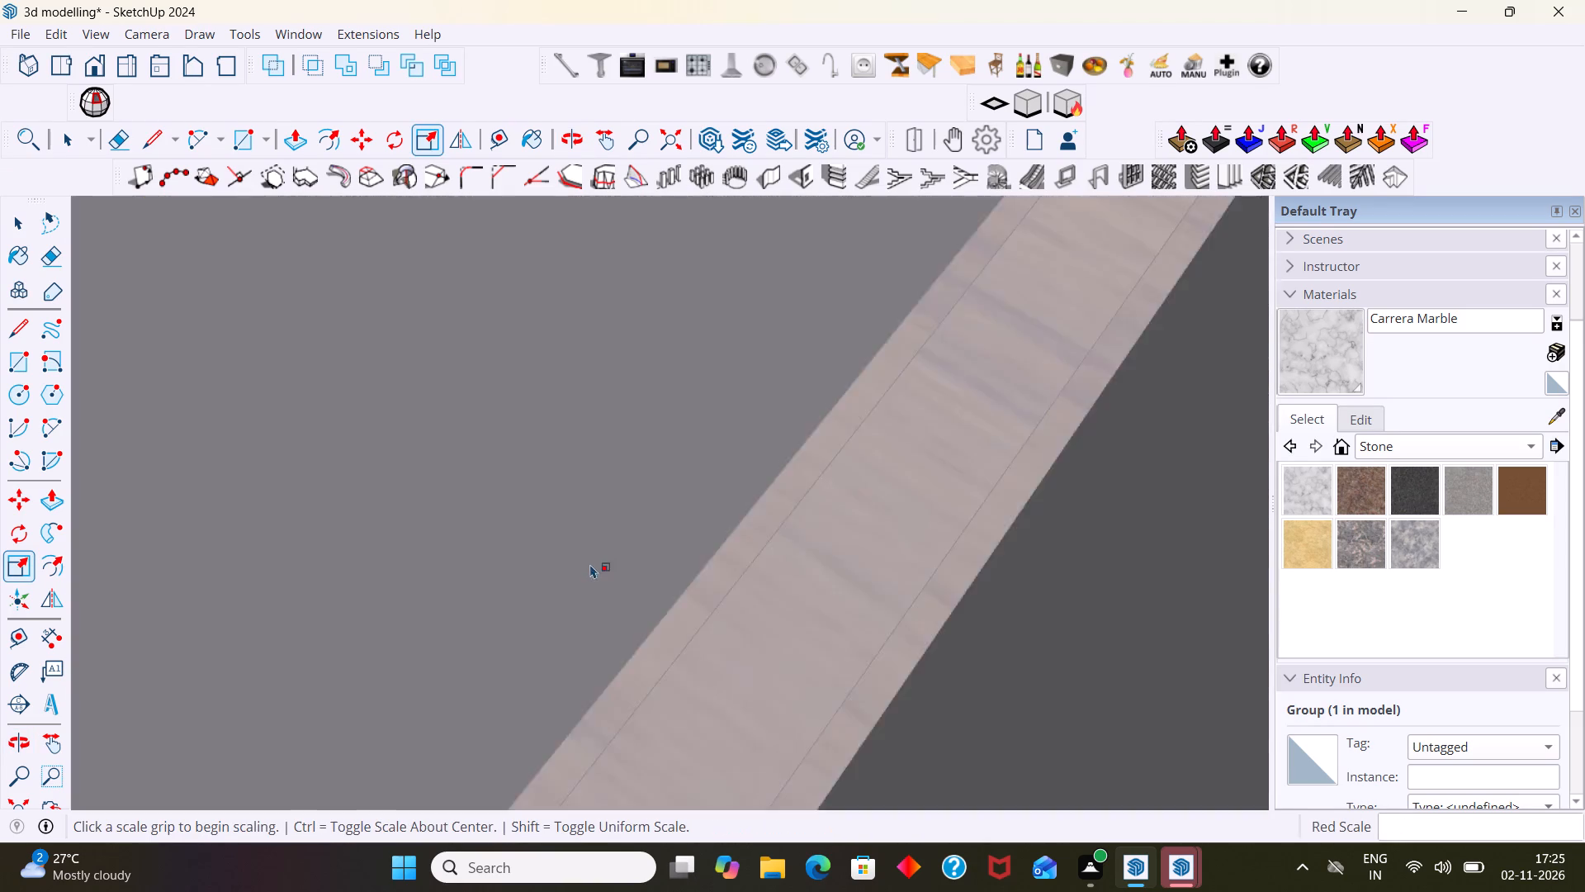
scroll(590, 564, down, 20)
scroll(590, 564, down, 20)
scroll(590, 564, down, 5)
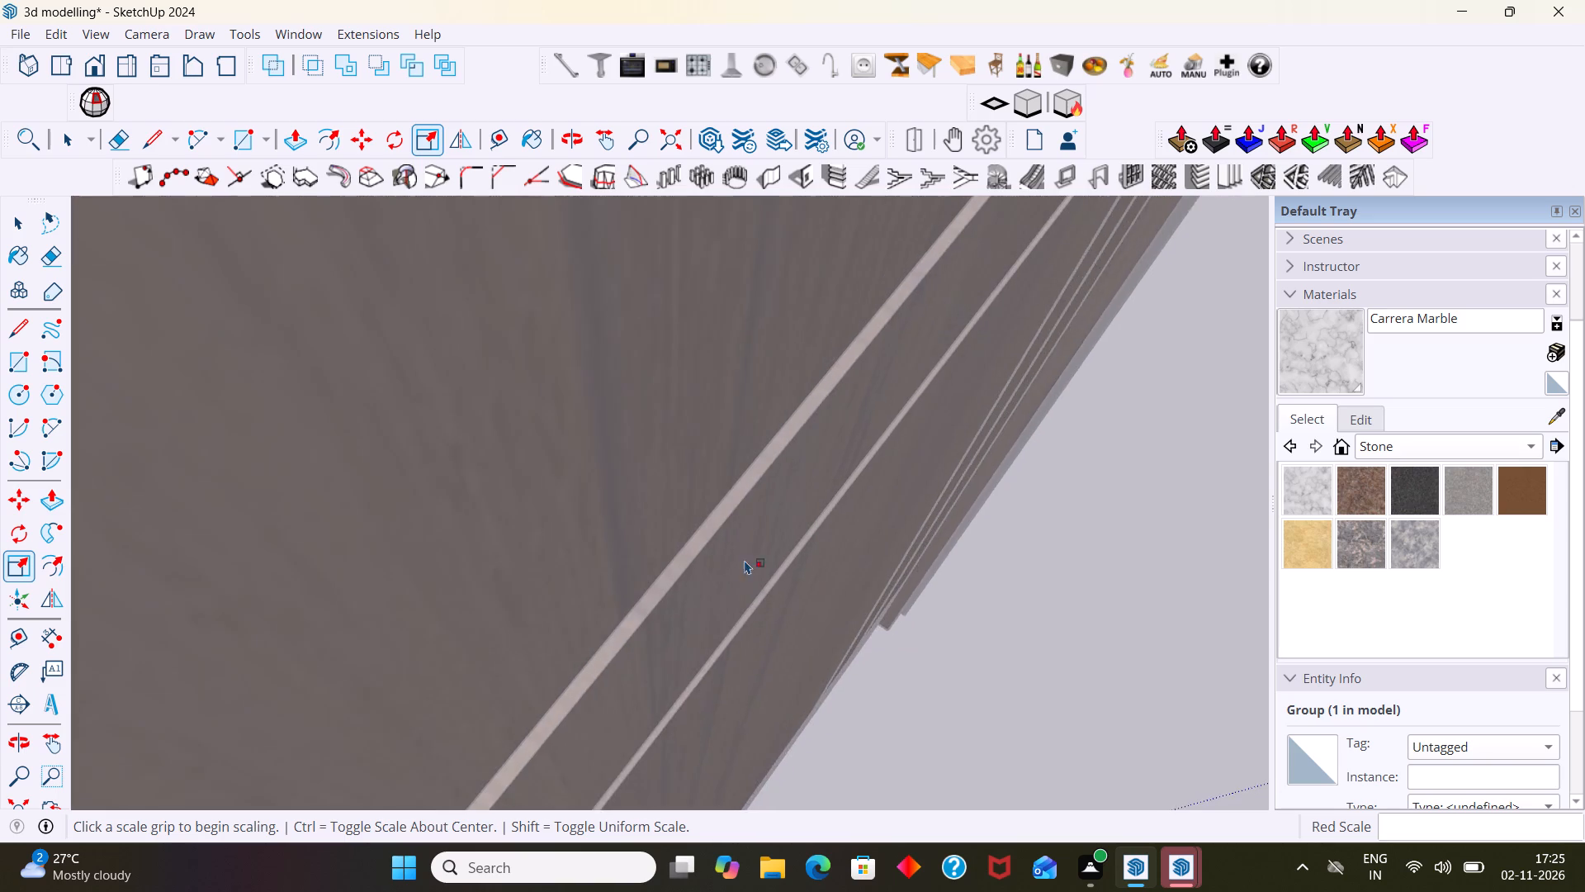
scroll(745, 560, down, 9)
click(21, 804)
scroll(88, 771, down, 2)
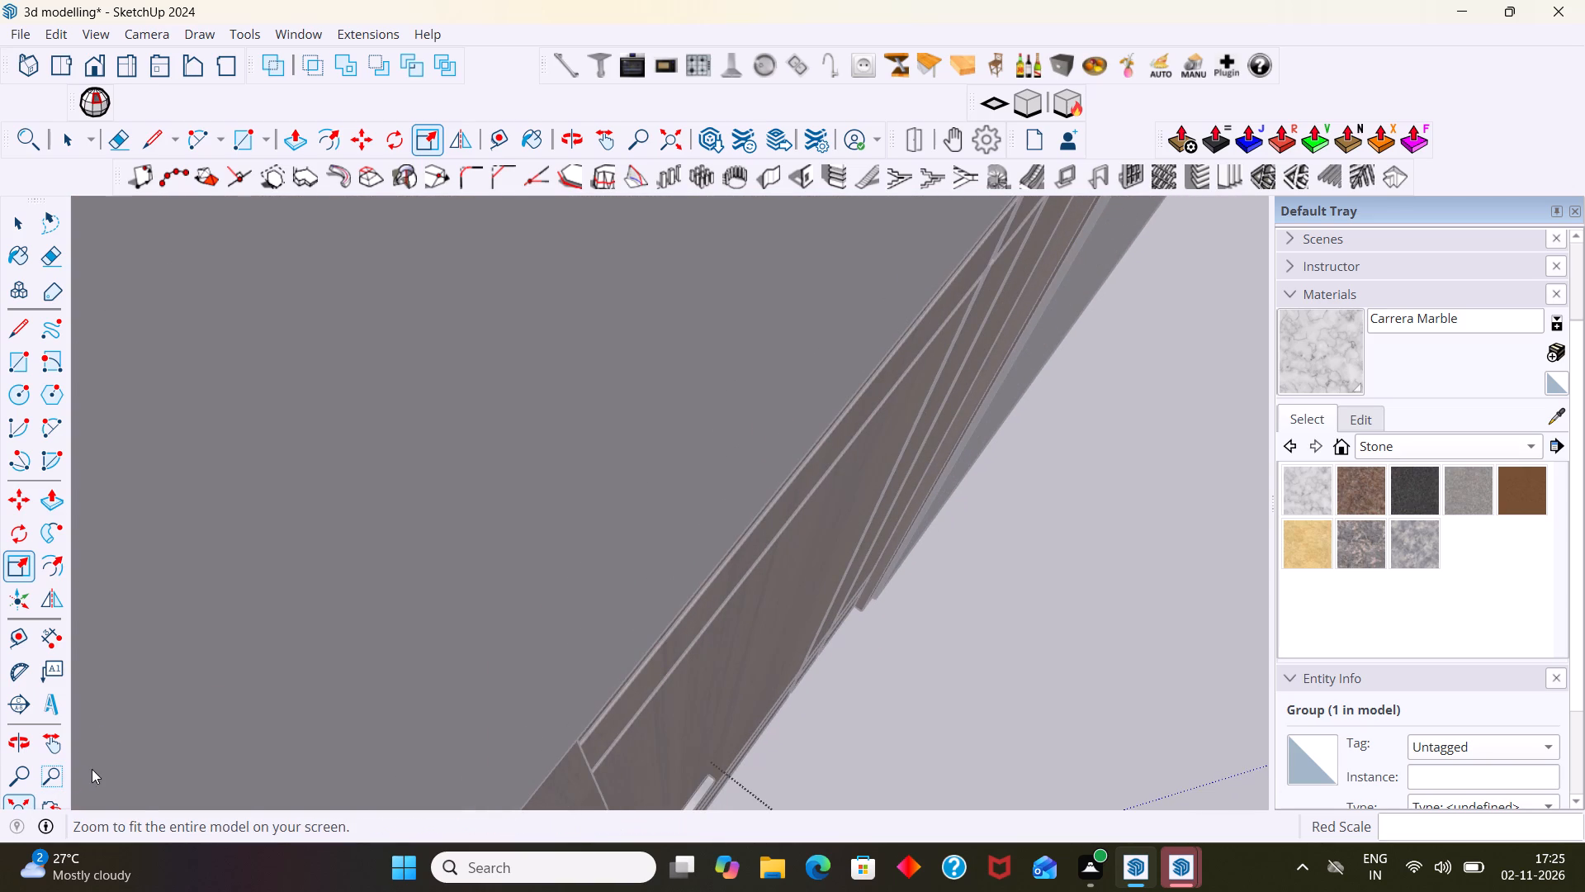
scroll(92, 769, down, 8)
scroll(495, 681, up, 10)
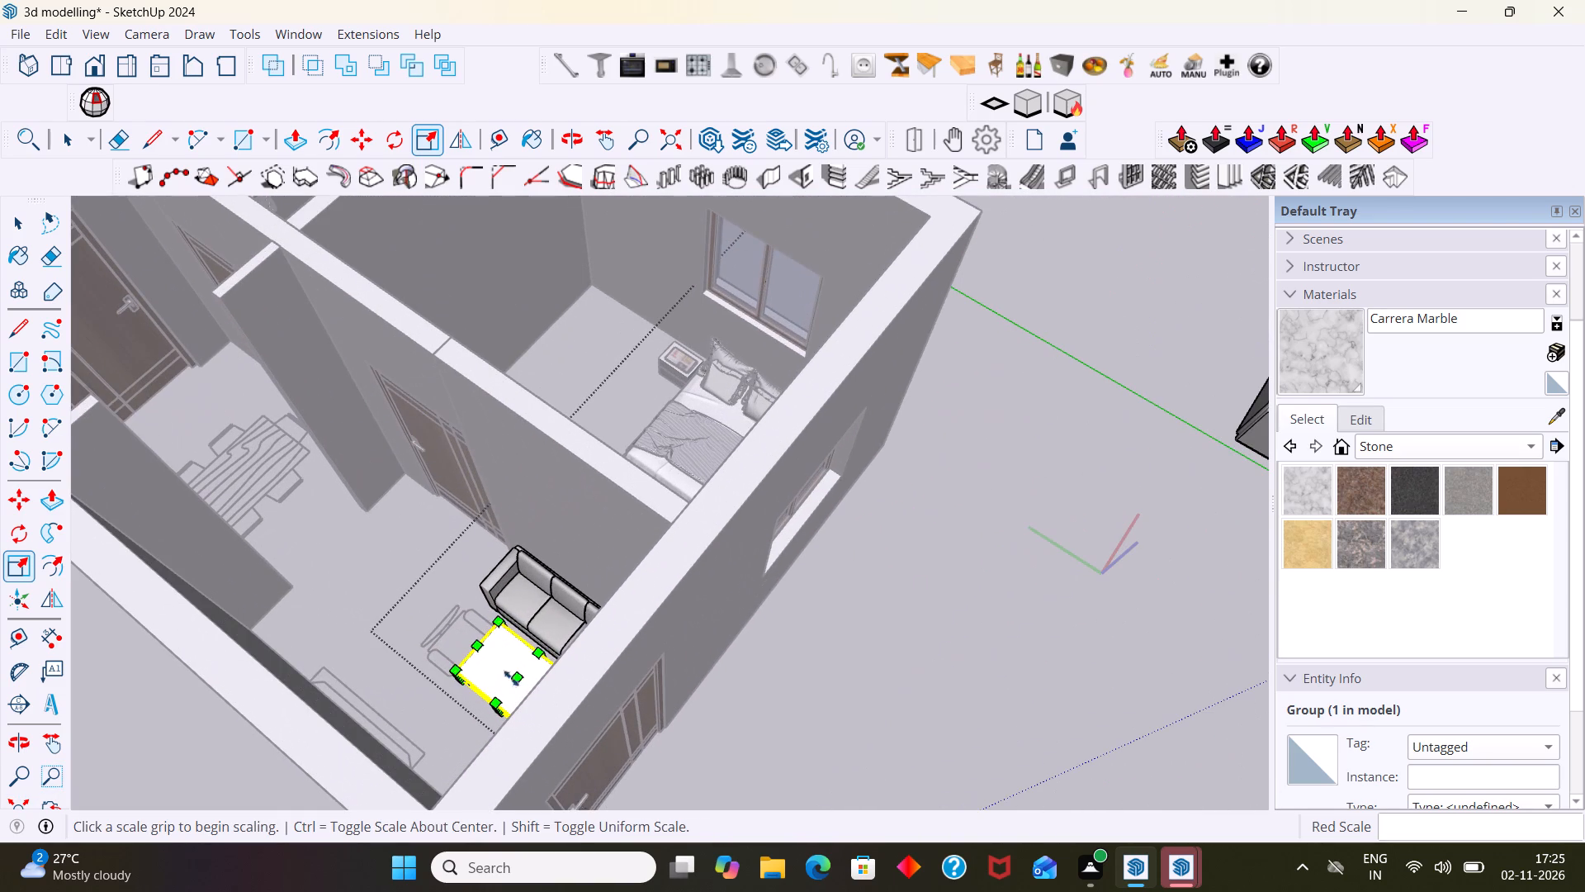
key(space)
click(518, 664)
key(Delete)
Move the spare armchair nearest the house about 14' 2" to open ground beside the living area's outer wall.
scroll(513, 667, down, 2)
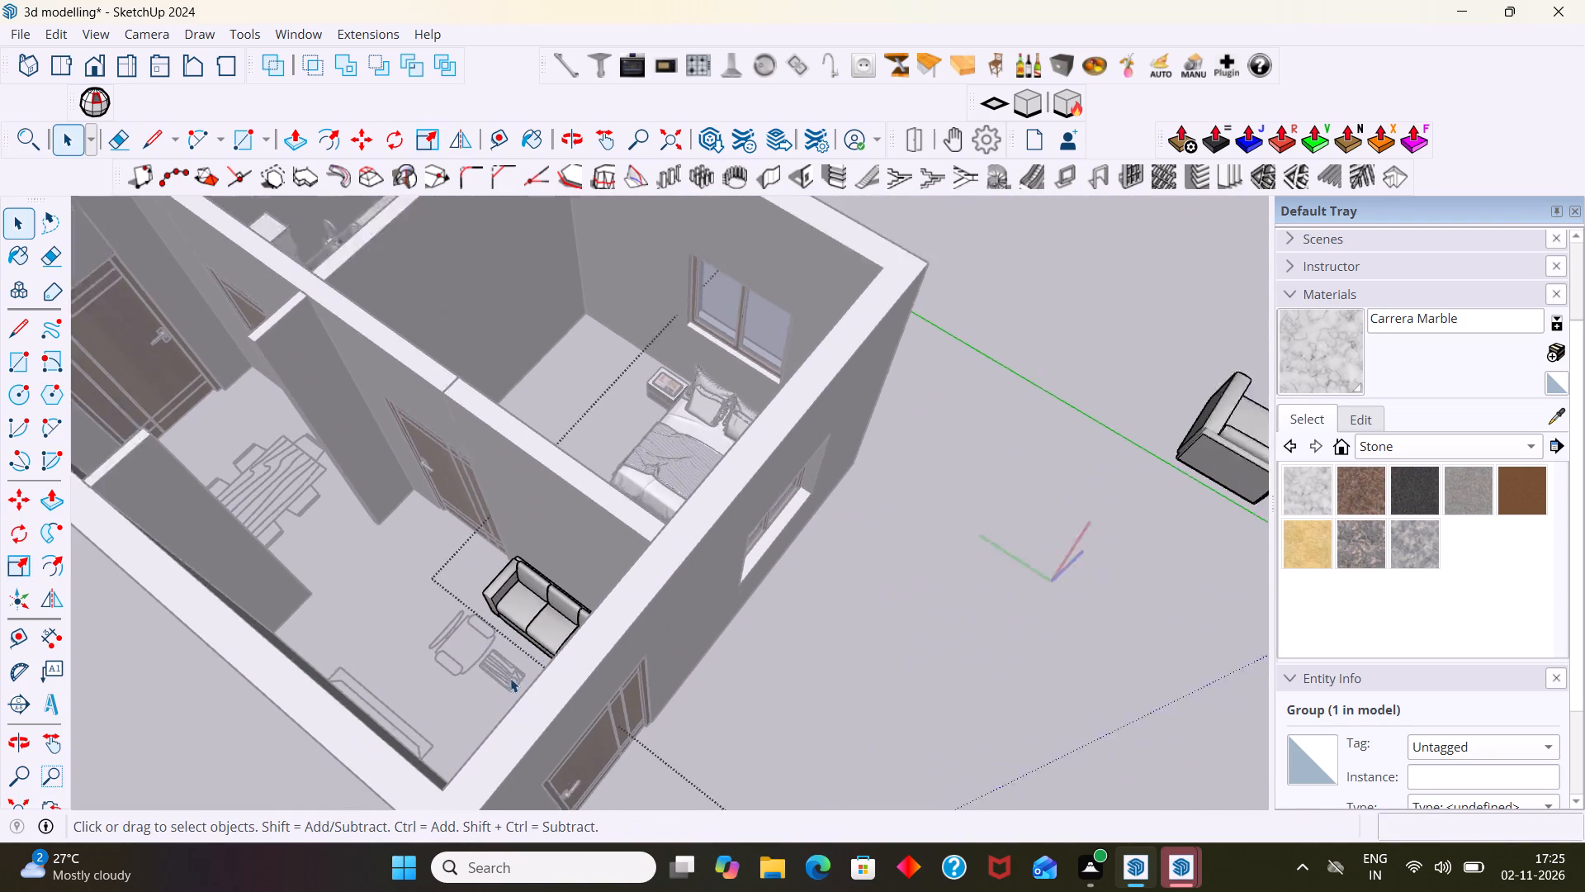
middle_drag(513, 680, 717, 674)
scroll(796, 609, down, 5)
scroll(1060, 430, up, 2)
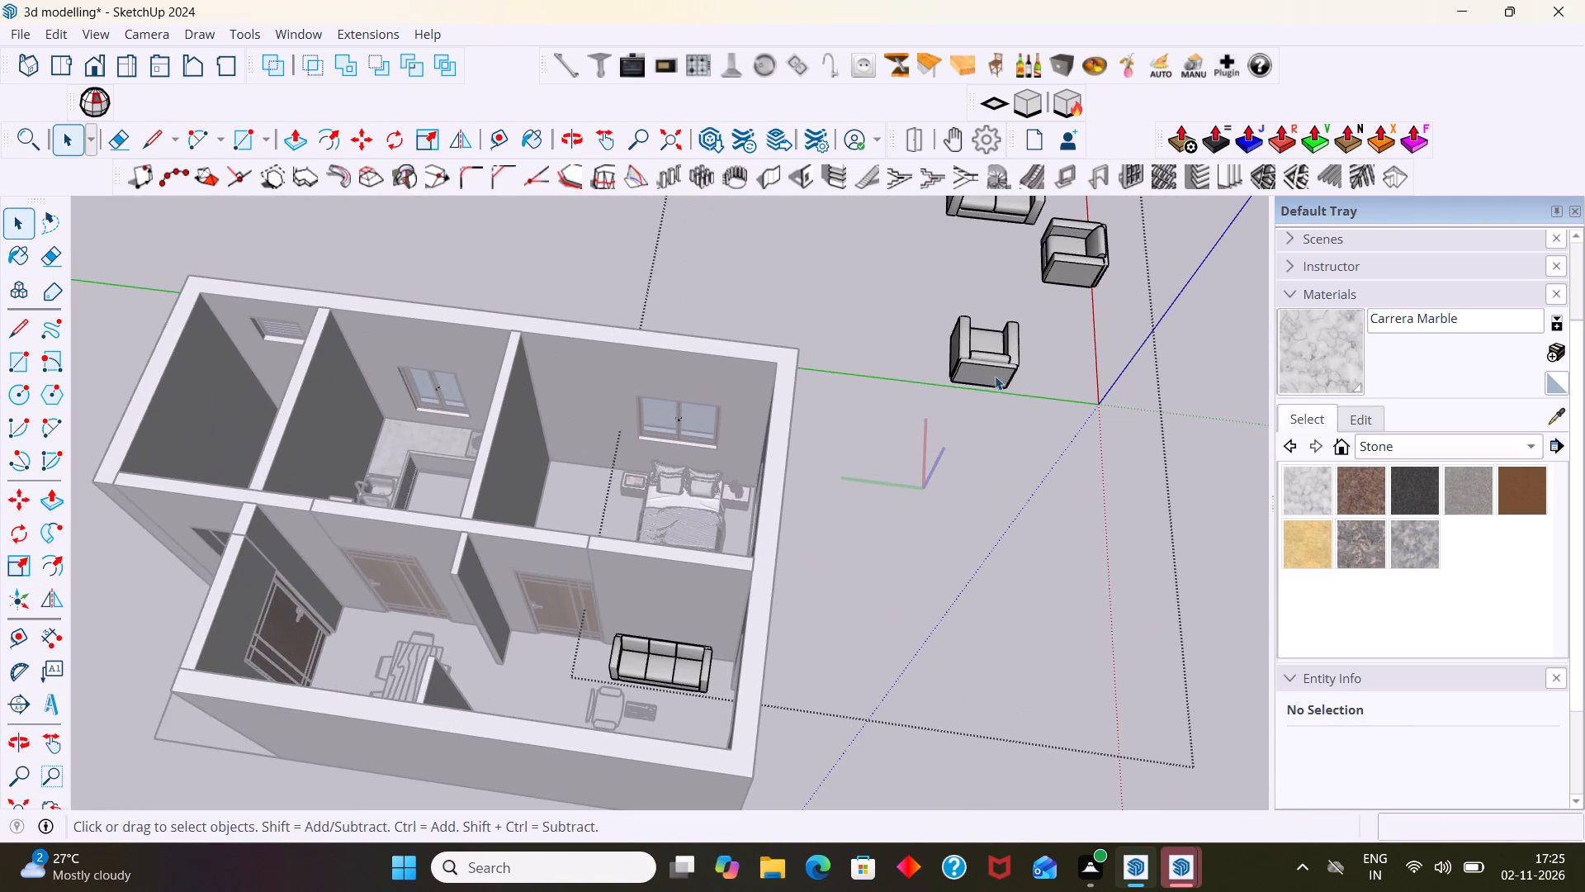
click(992, 367)
key(m)
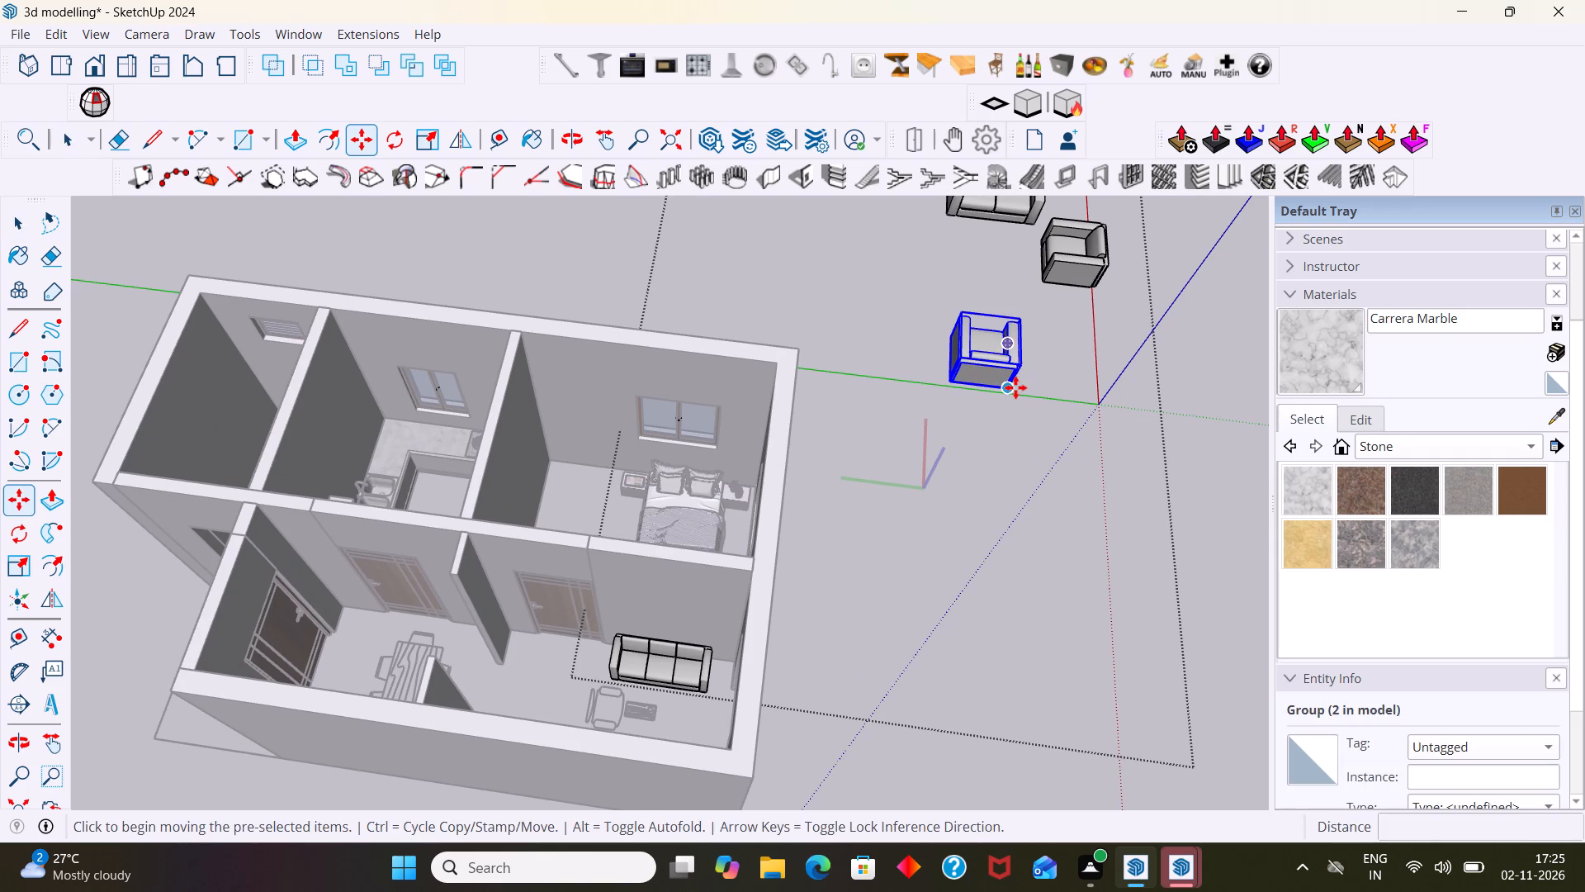
click(1008, 387)
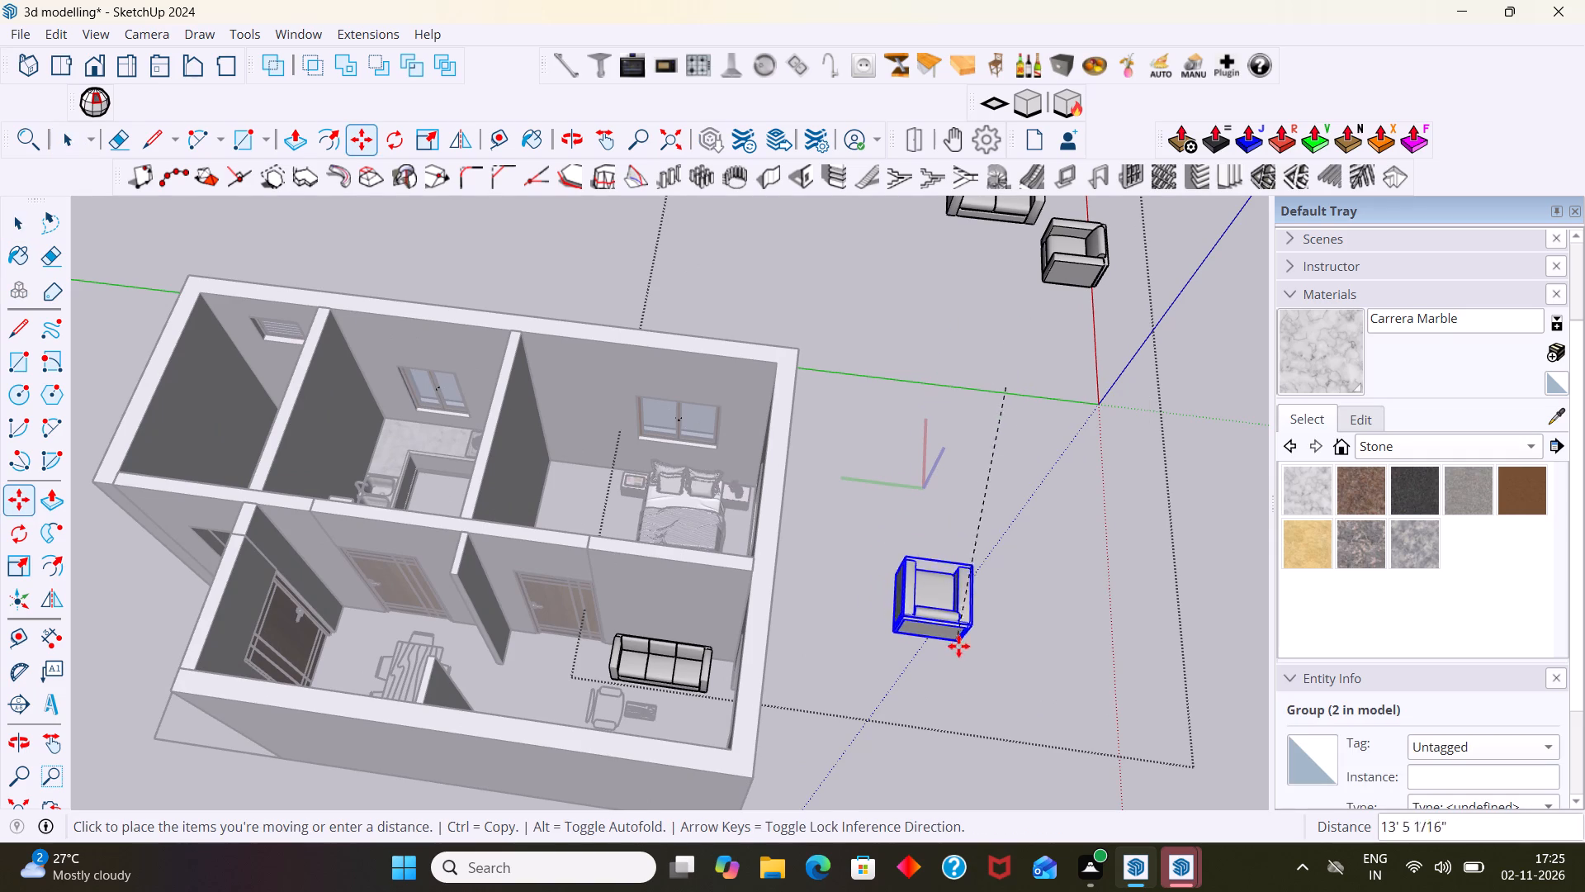
click(1014, 669)
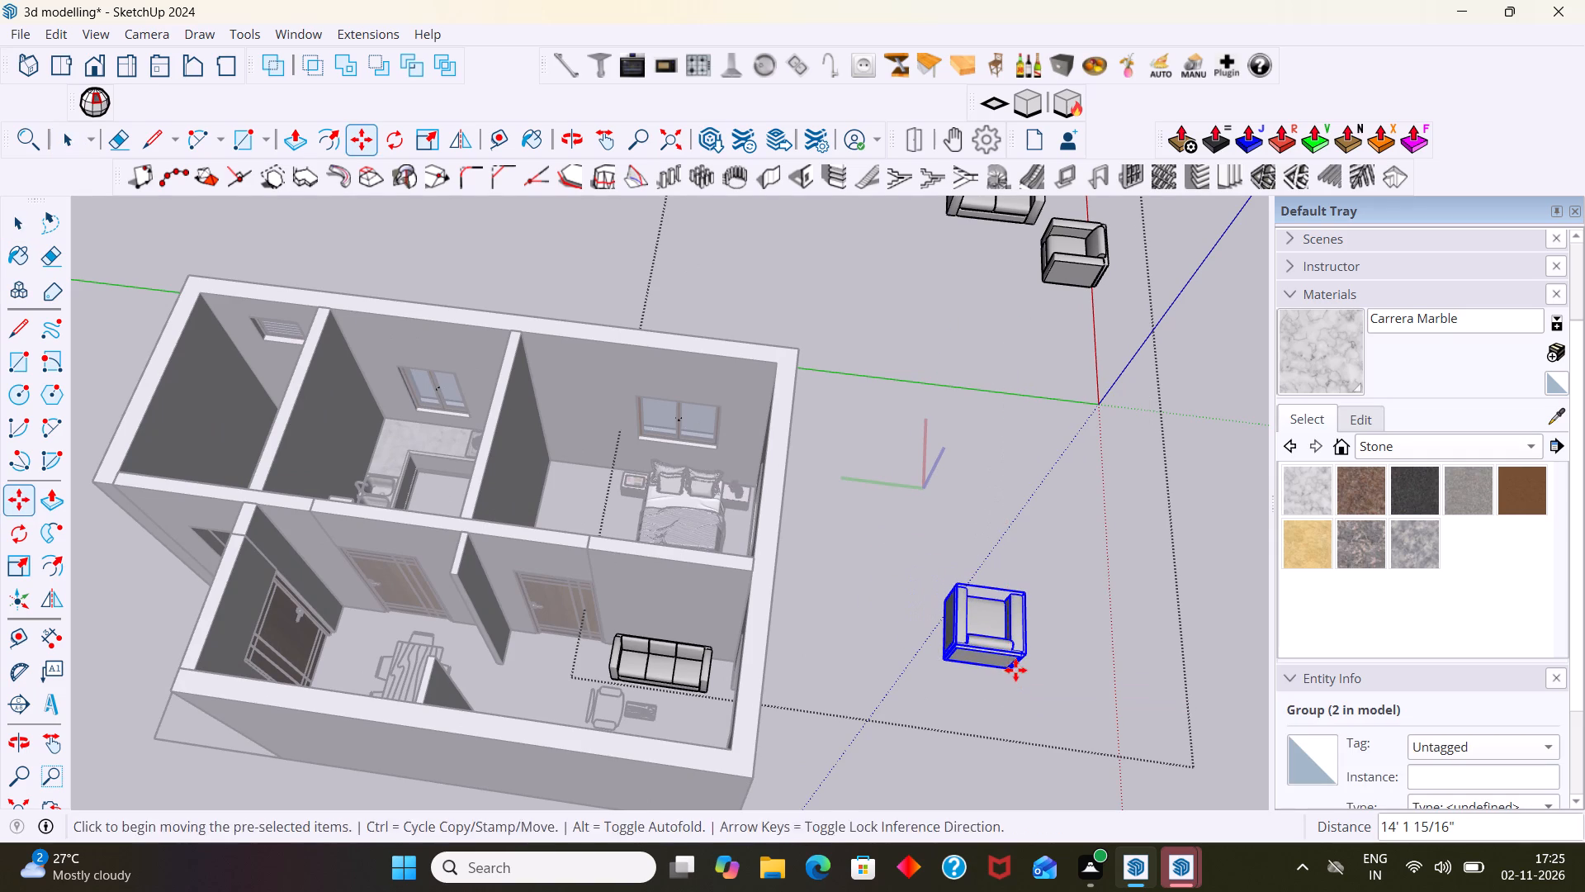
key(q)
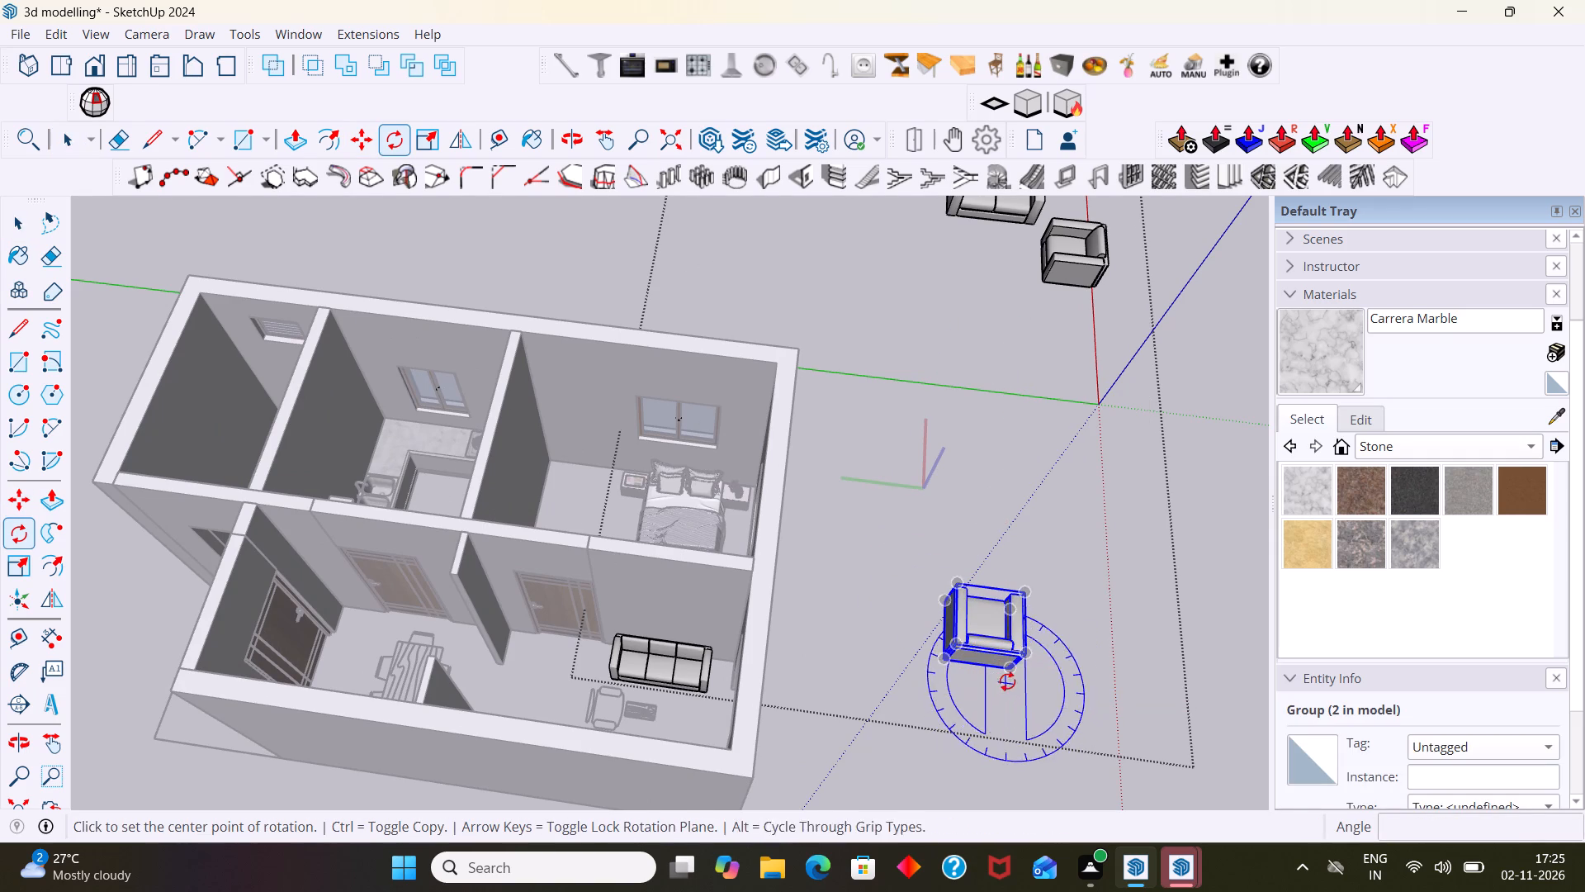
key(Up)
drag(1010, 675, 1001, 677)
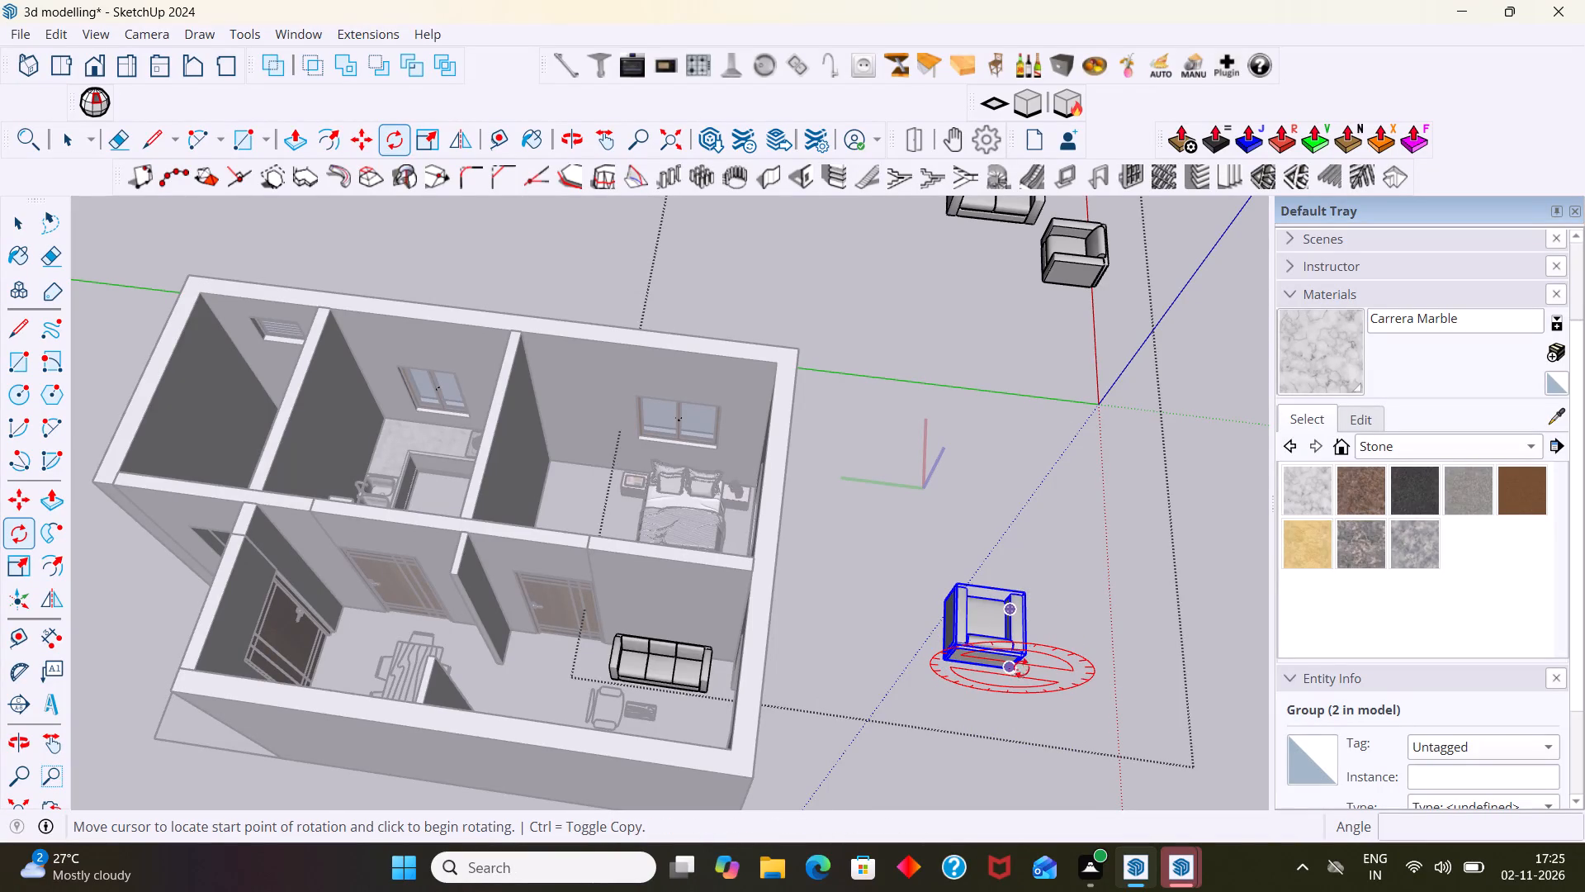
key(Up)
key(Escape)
Rotate the armchair about 90 degrees around its bottom corner in the horizontal plane.
key(Up)
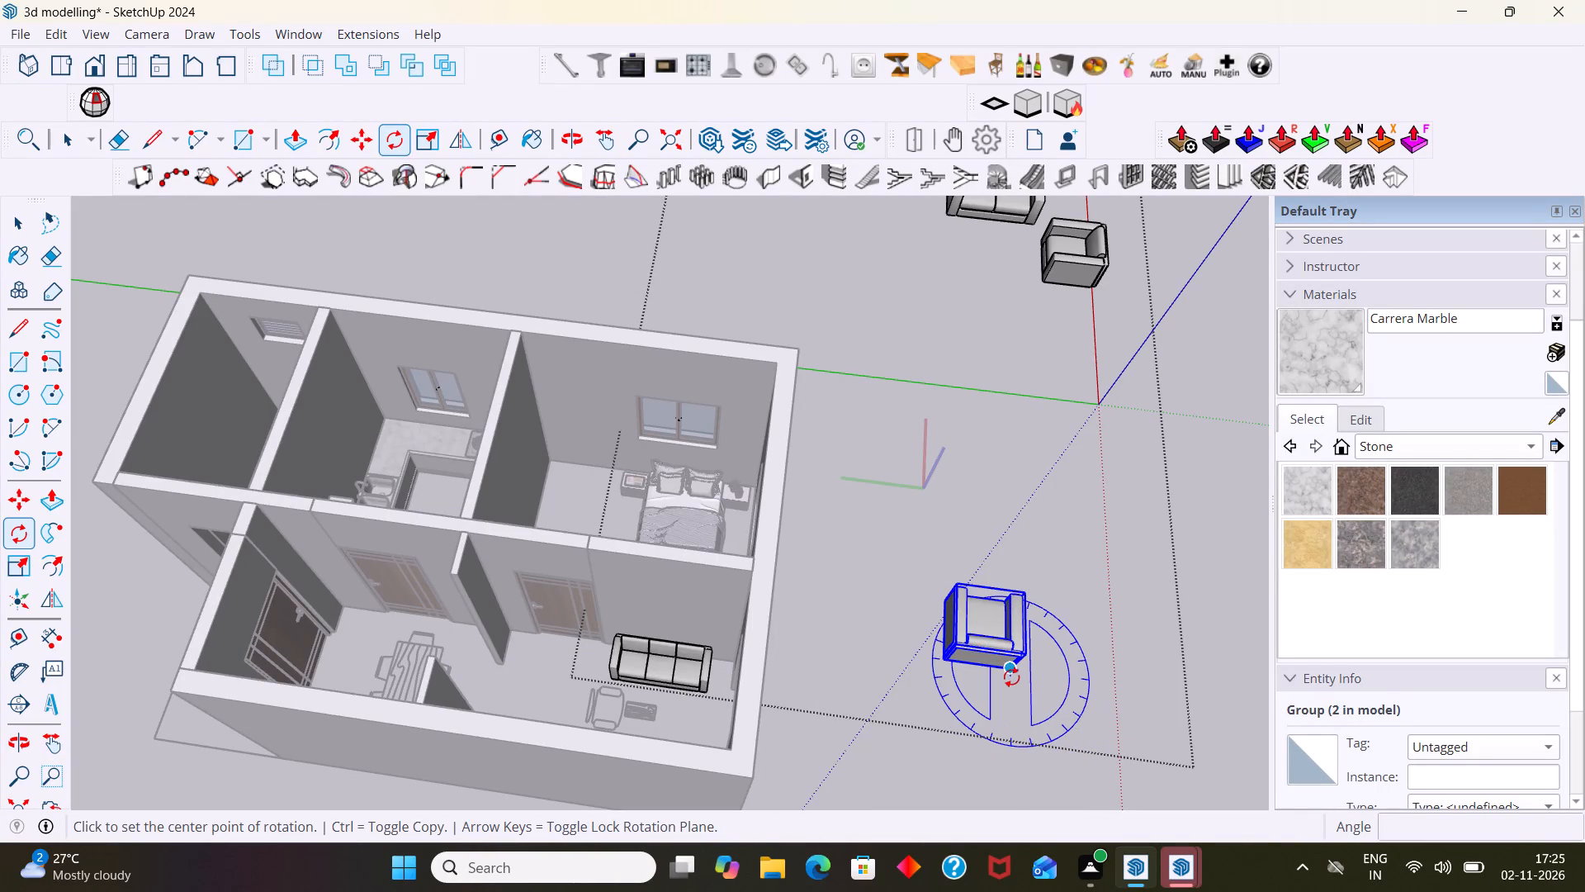
click(1013, 672)
click(943, 661)
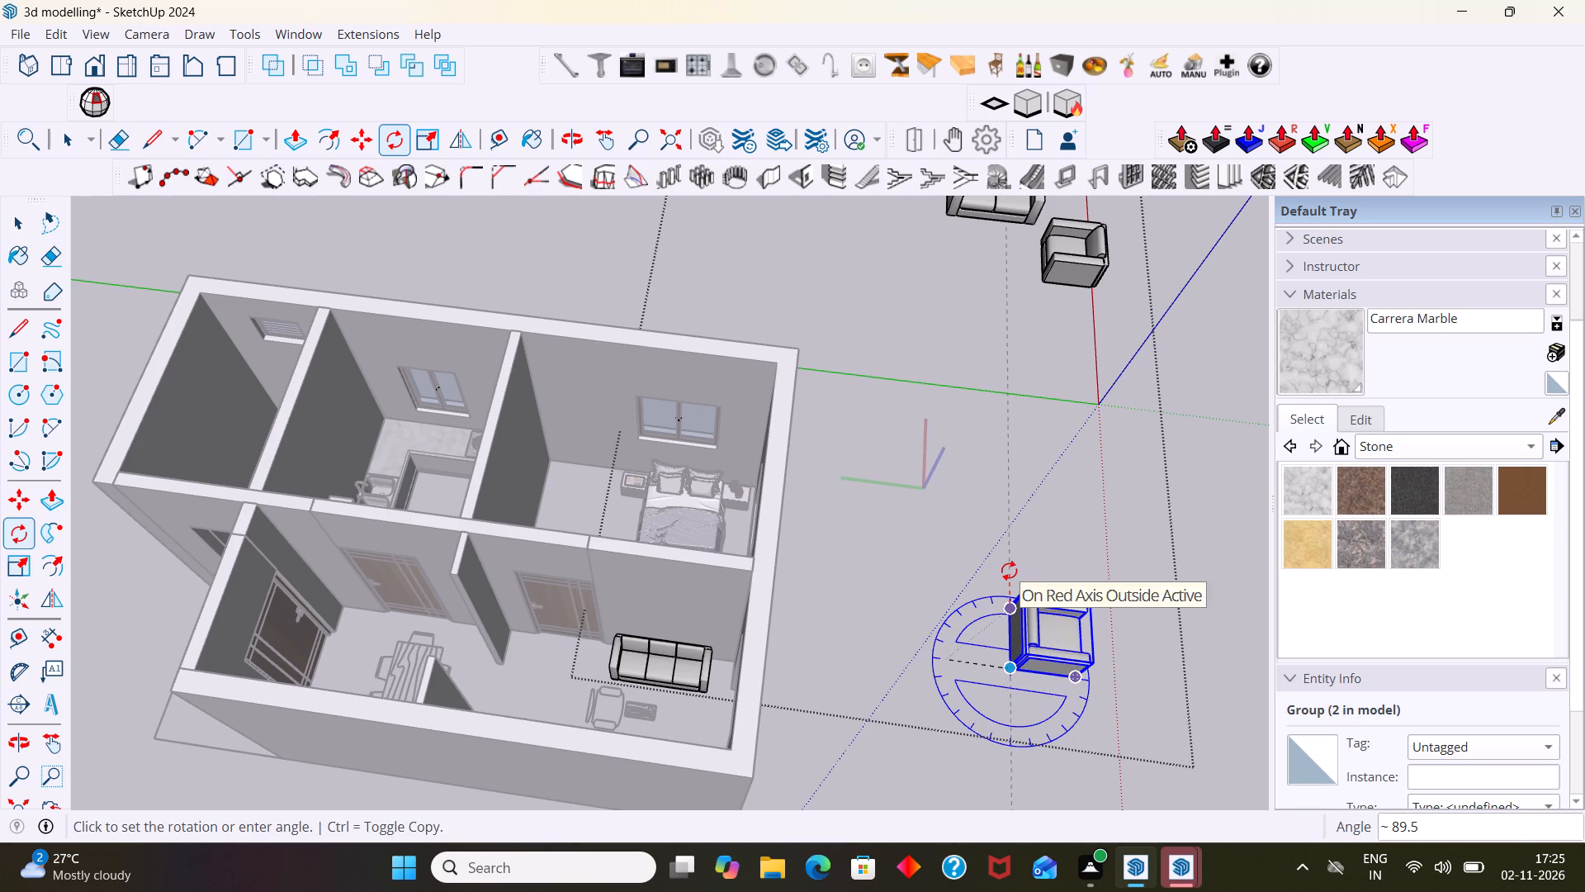
click(1009, 571)
key(space)
click(1107, 578)
Move the rotated armchair about 17' 9" into the living area, over the armchair outline beside the three-seat sofa.
click(1061, 614)
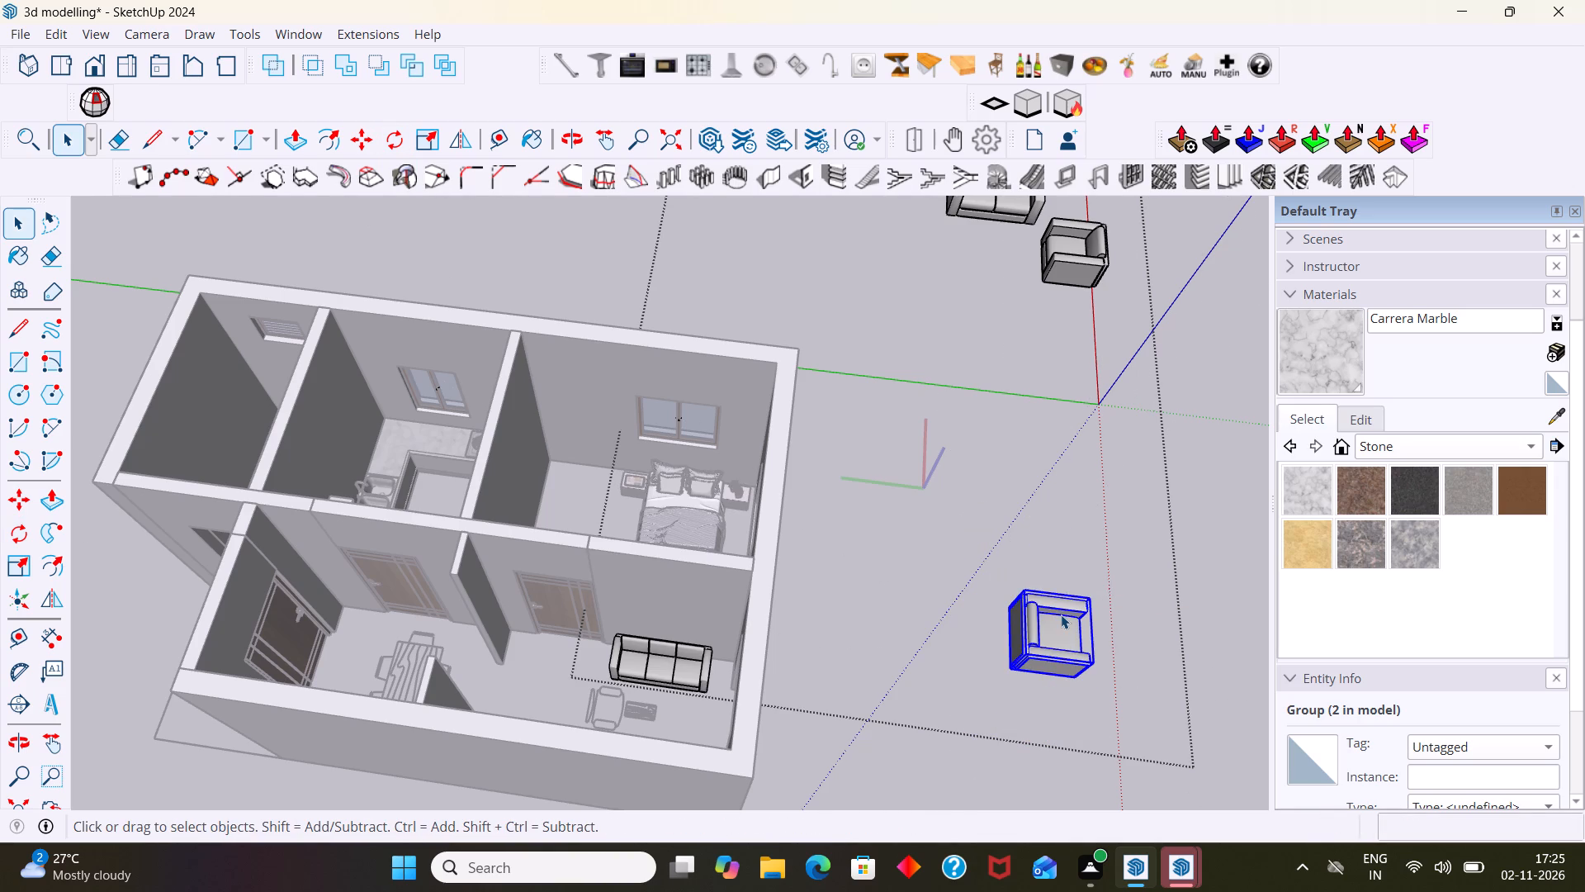
key(m)
click(1010, 671)
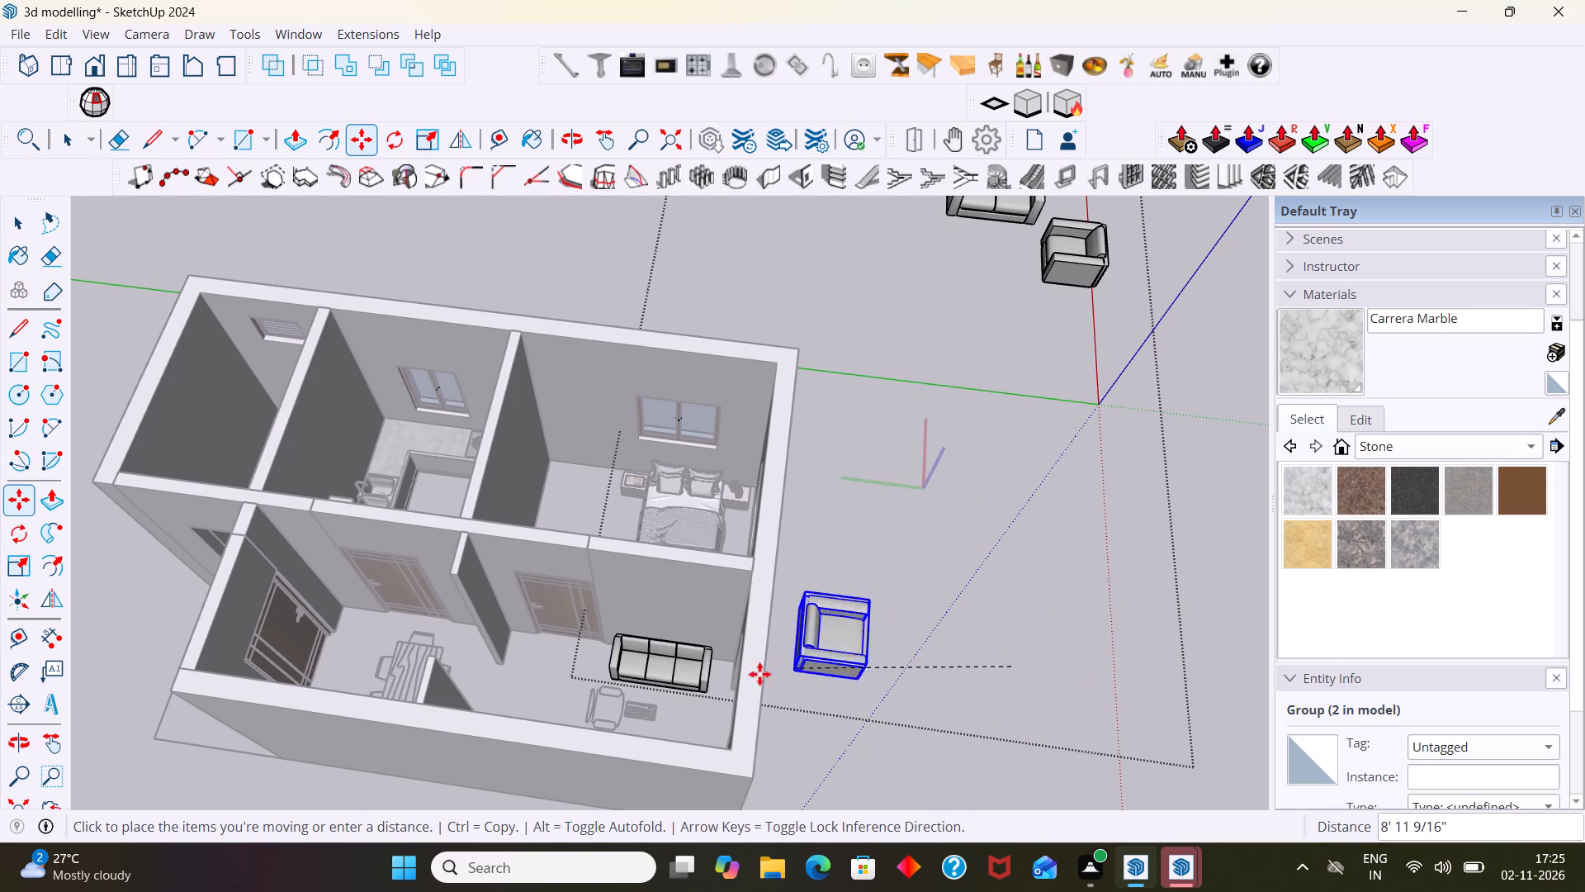
scroll(512, 728, up, 19)
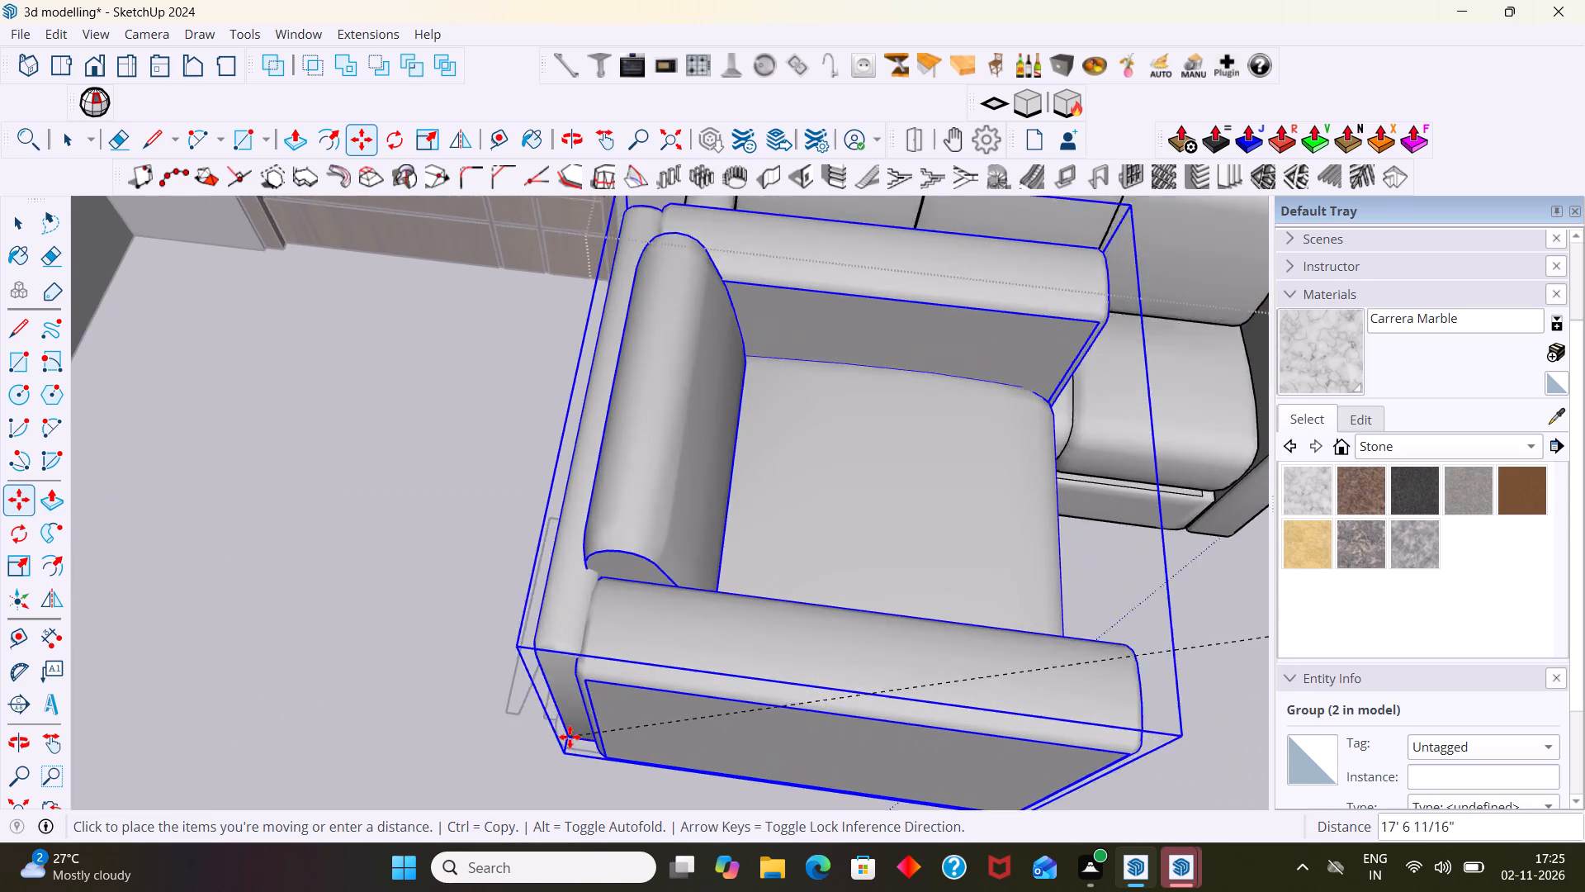
scroll(570, 737, up, 1)
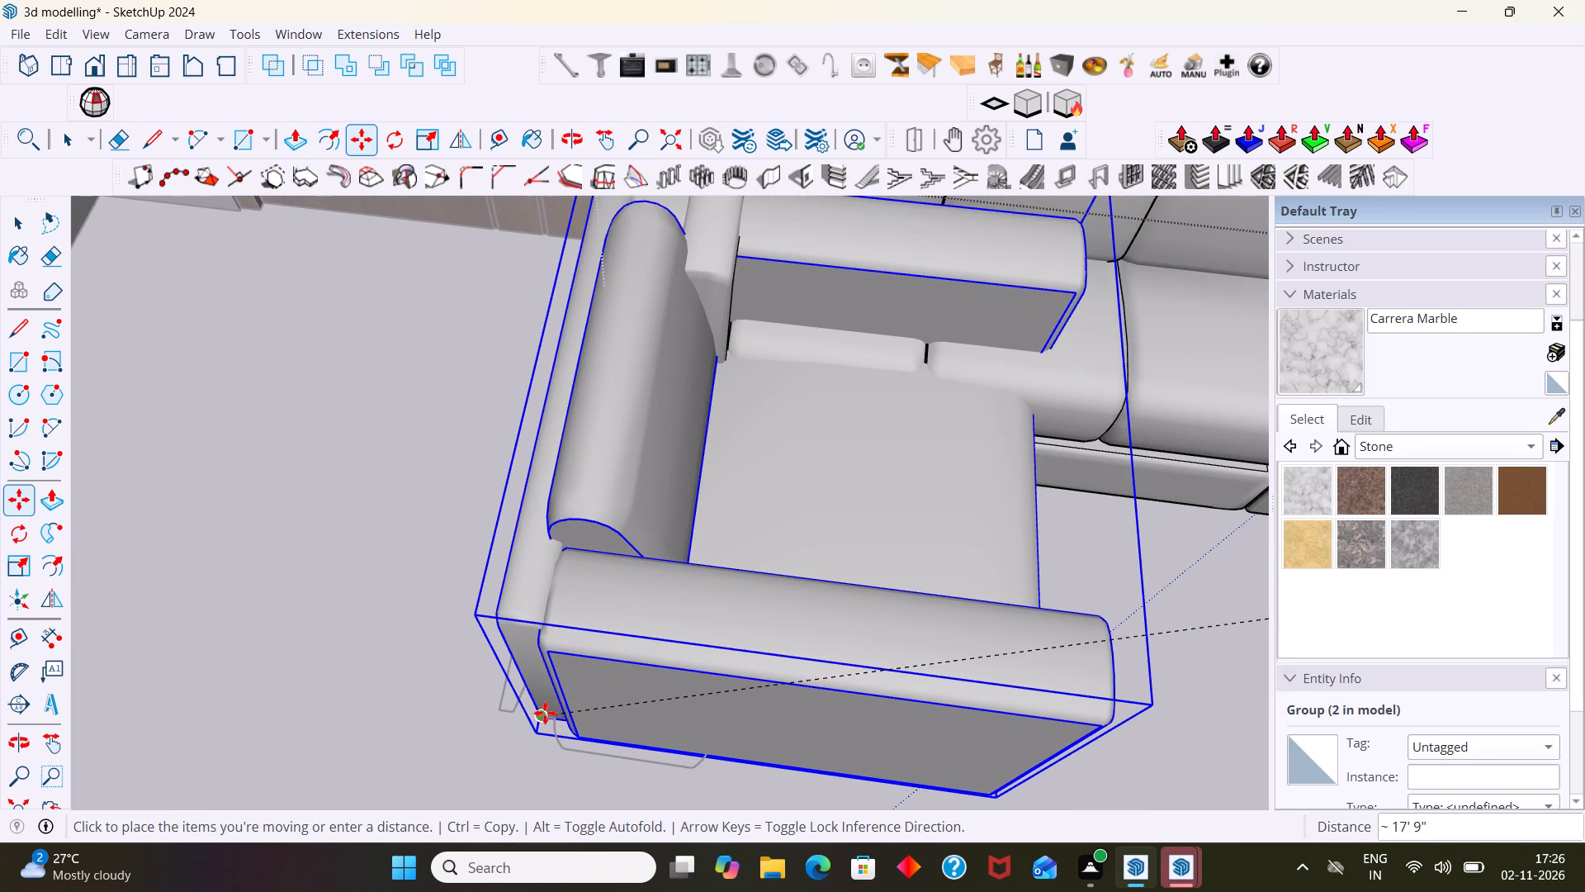
click(543, 715)
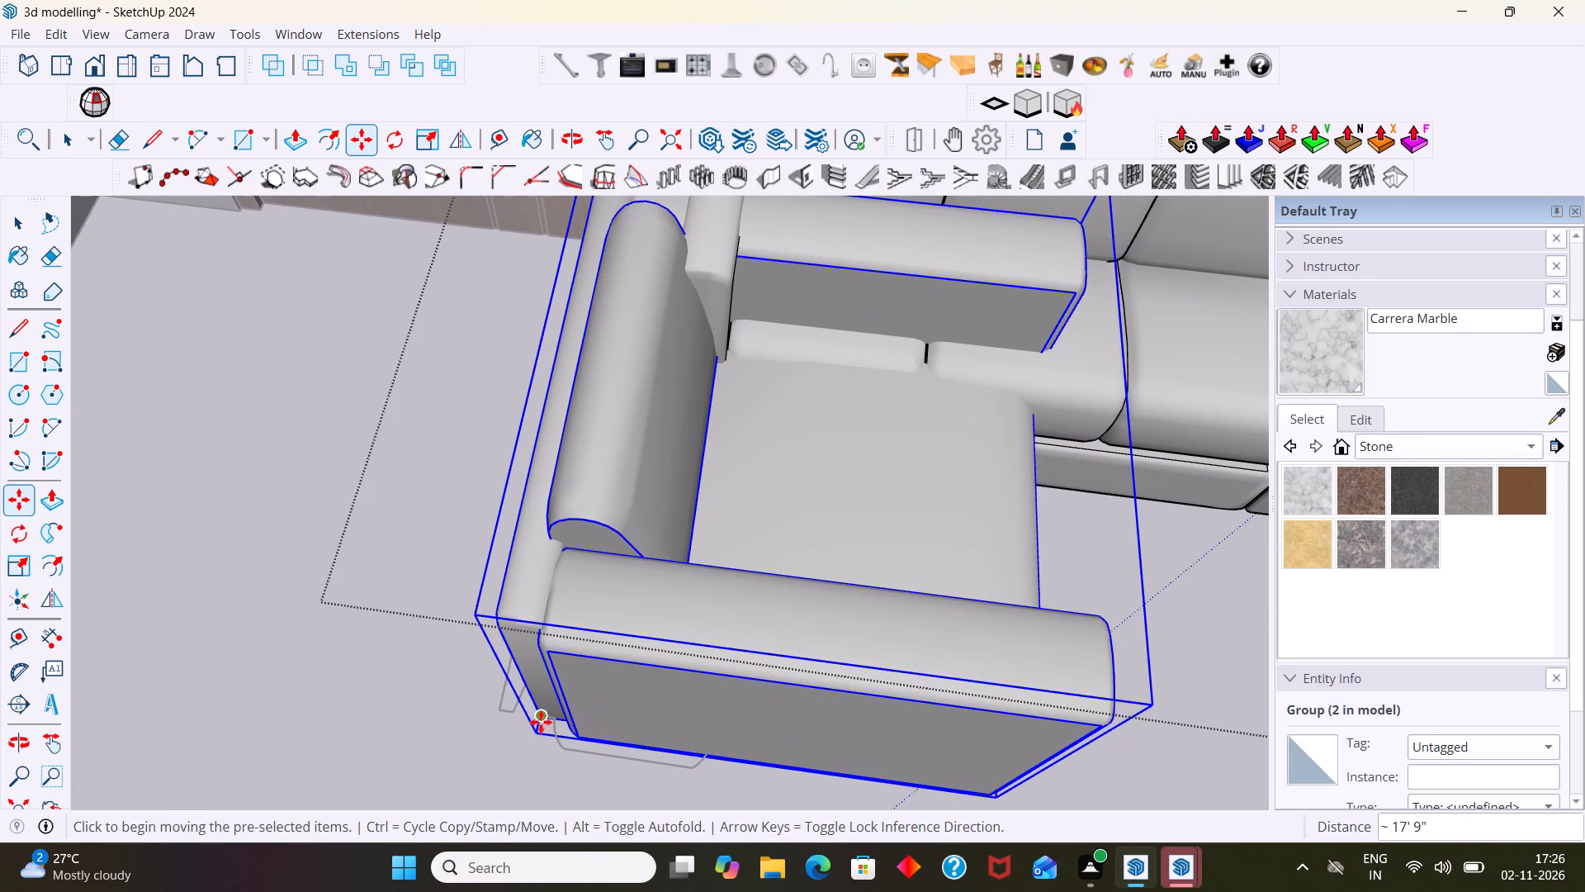
Nudge the armchair about 1" beside the three-seat sofa.
click(575, 742)
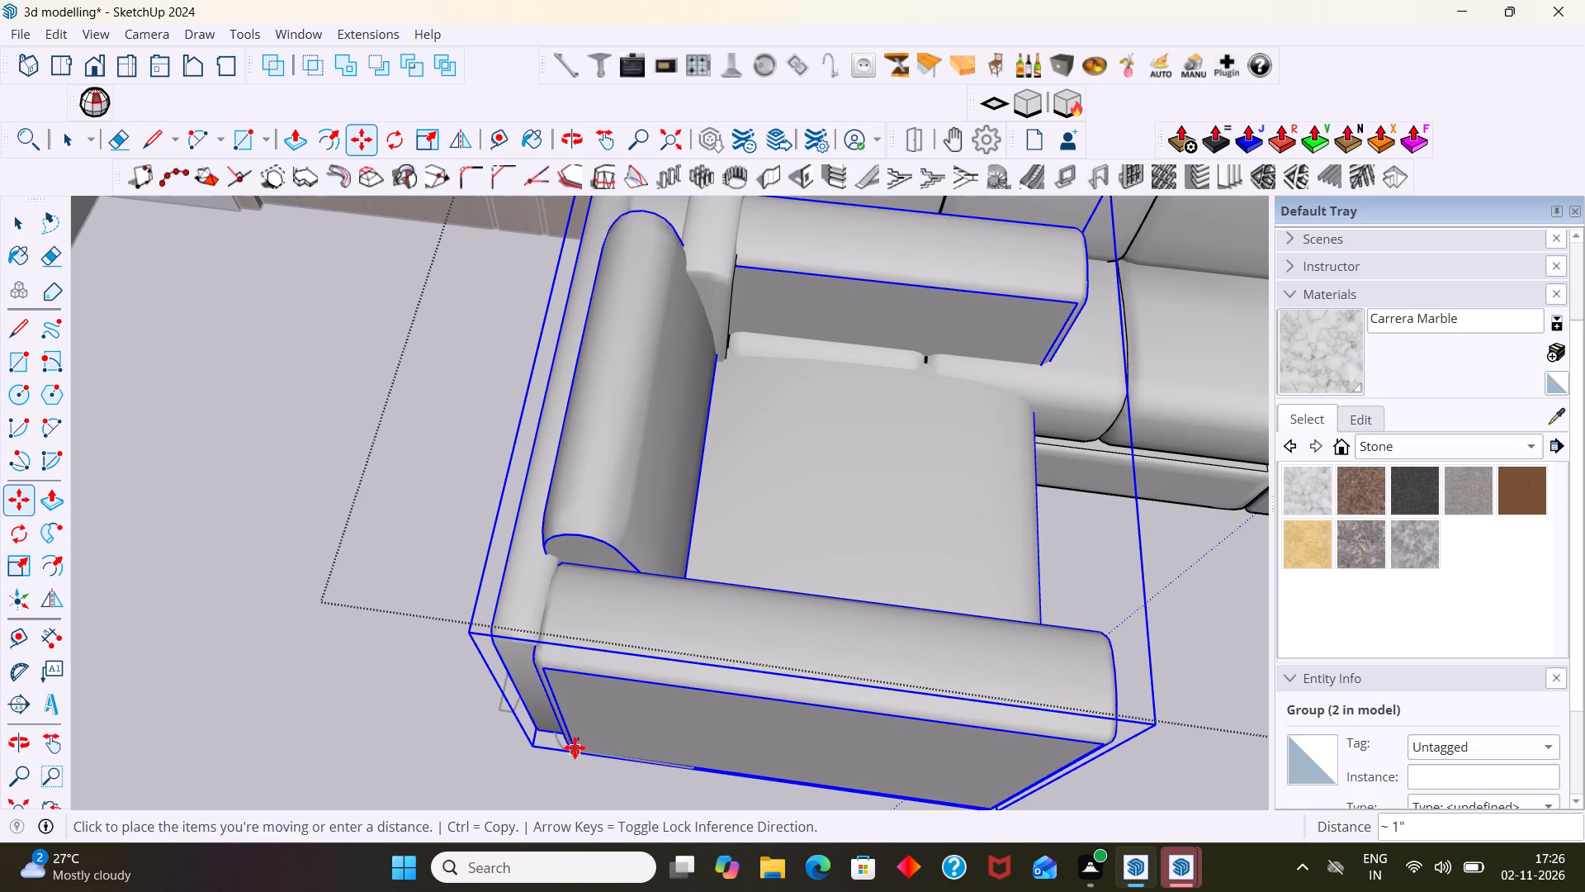
click(575, 747)
key(space)
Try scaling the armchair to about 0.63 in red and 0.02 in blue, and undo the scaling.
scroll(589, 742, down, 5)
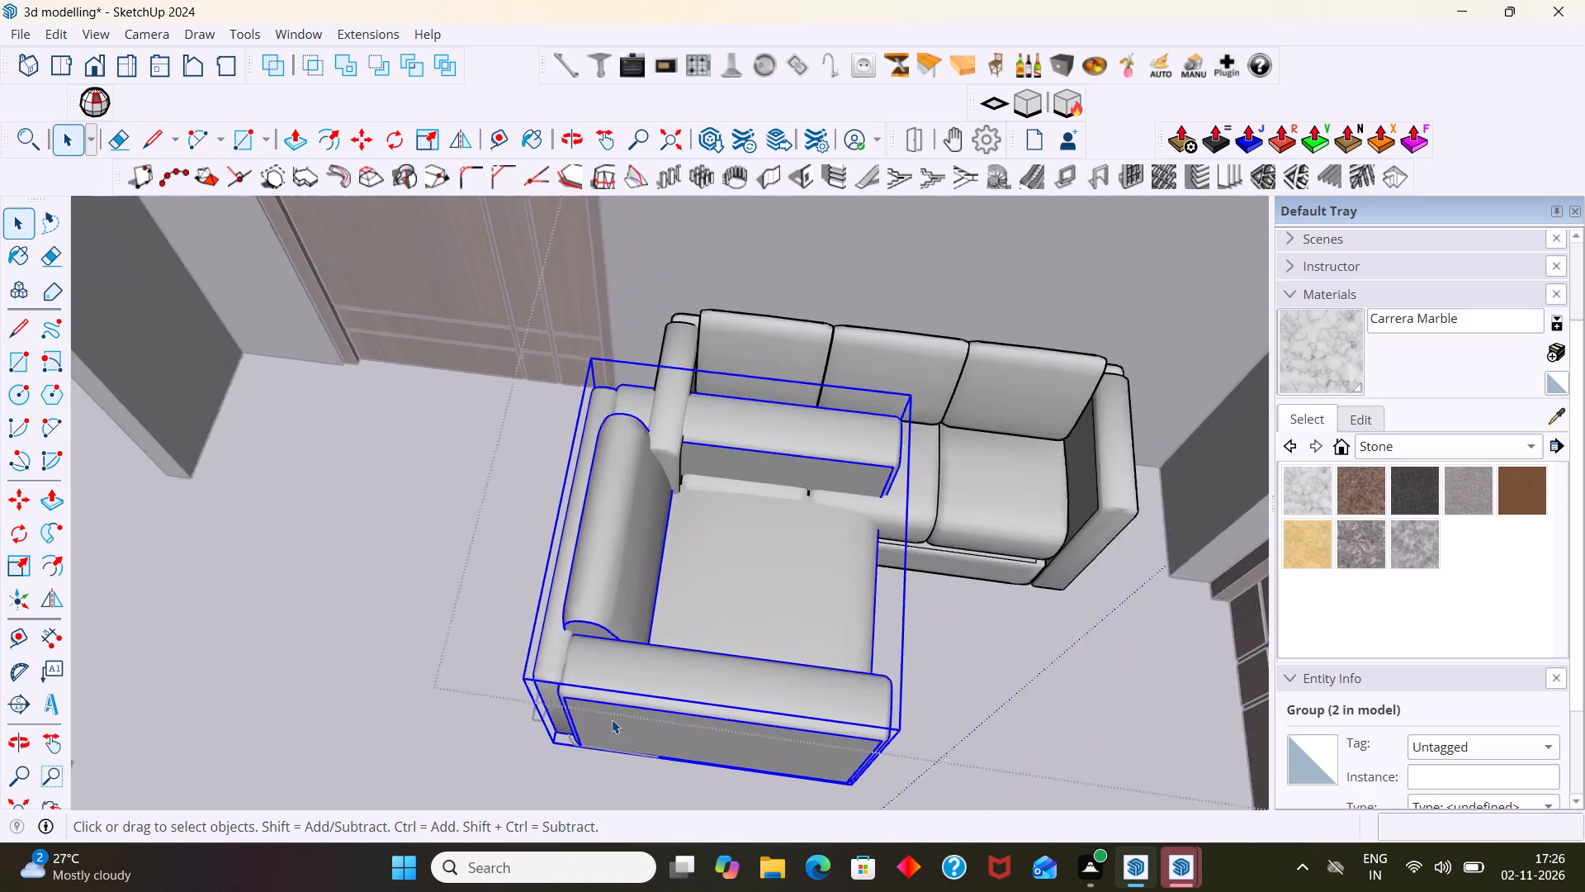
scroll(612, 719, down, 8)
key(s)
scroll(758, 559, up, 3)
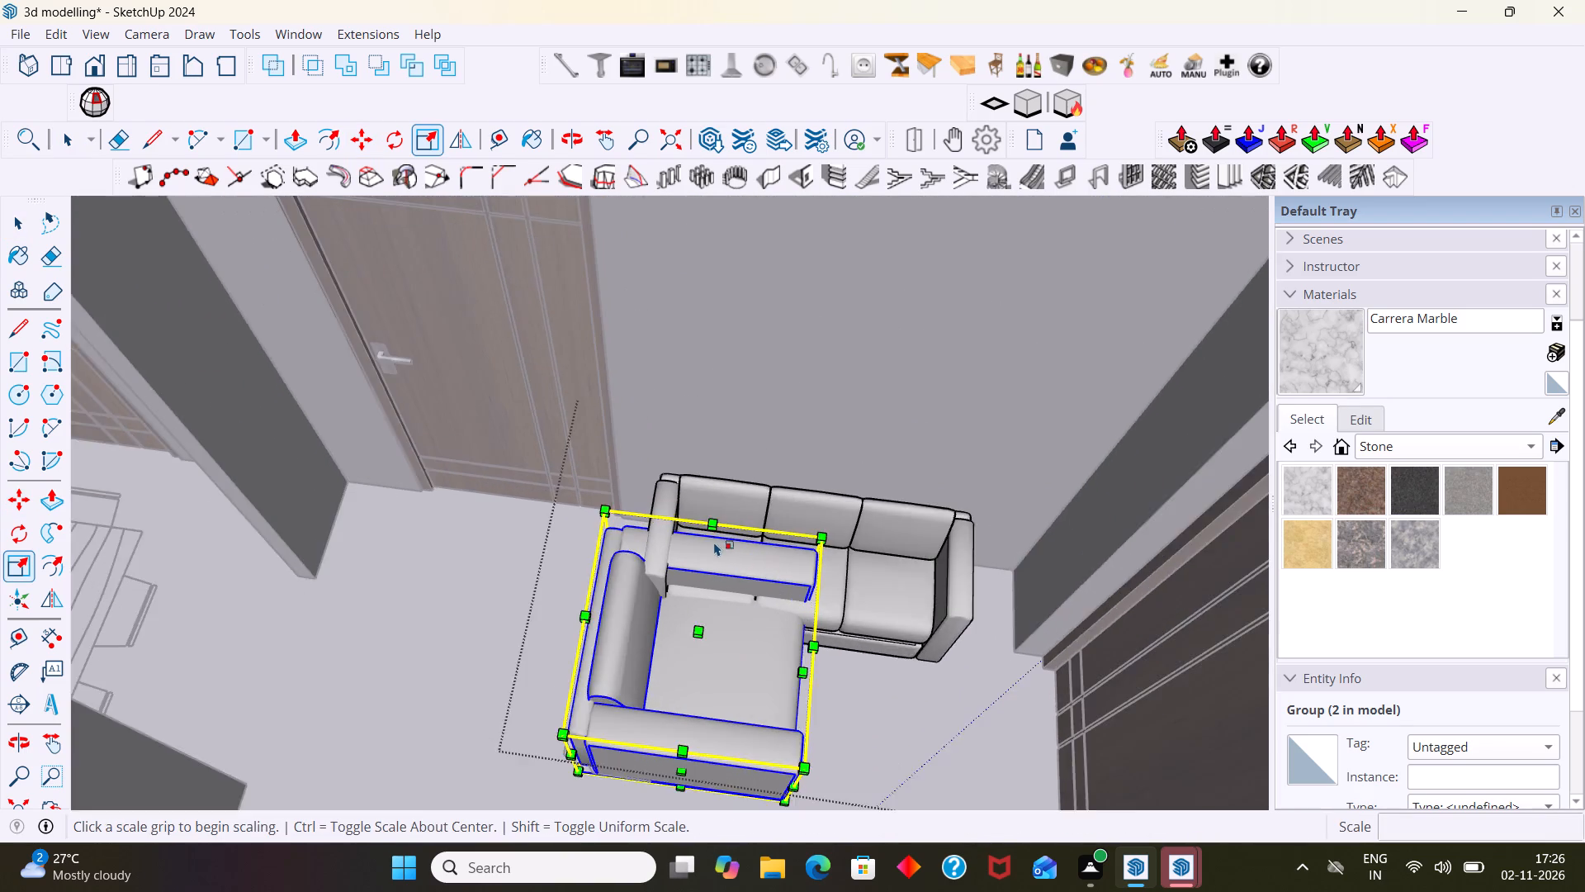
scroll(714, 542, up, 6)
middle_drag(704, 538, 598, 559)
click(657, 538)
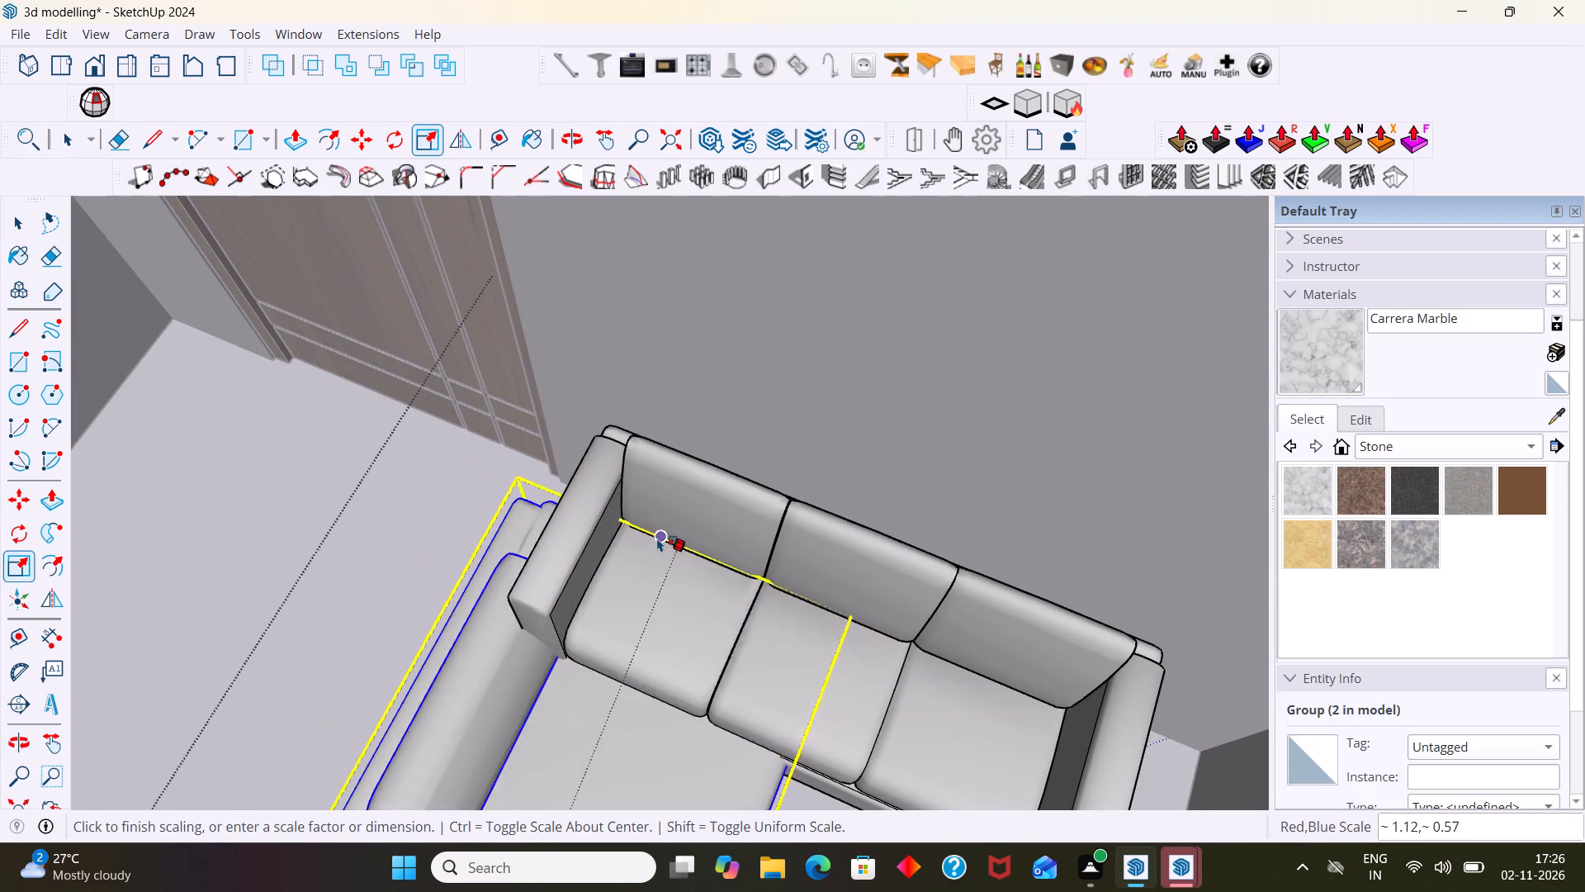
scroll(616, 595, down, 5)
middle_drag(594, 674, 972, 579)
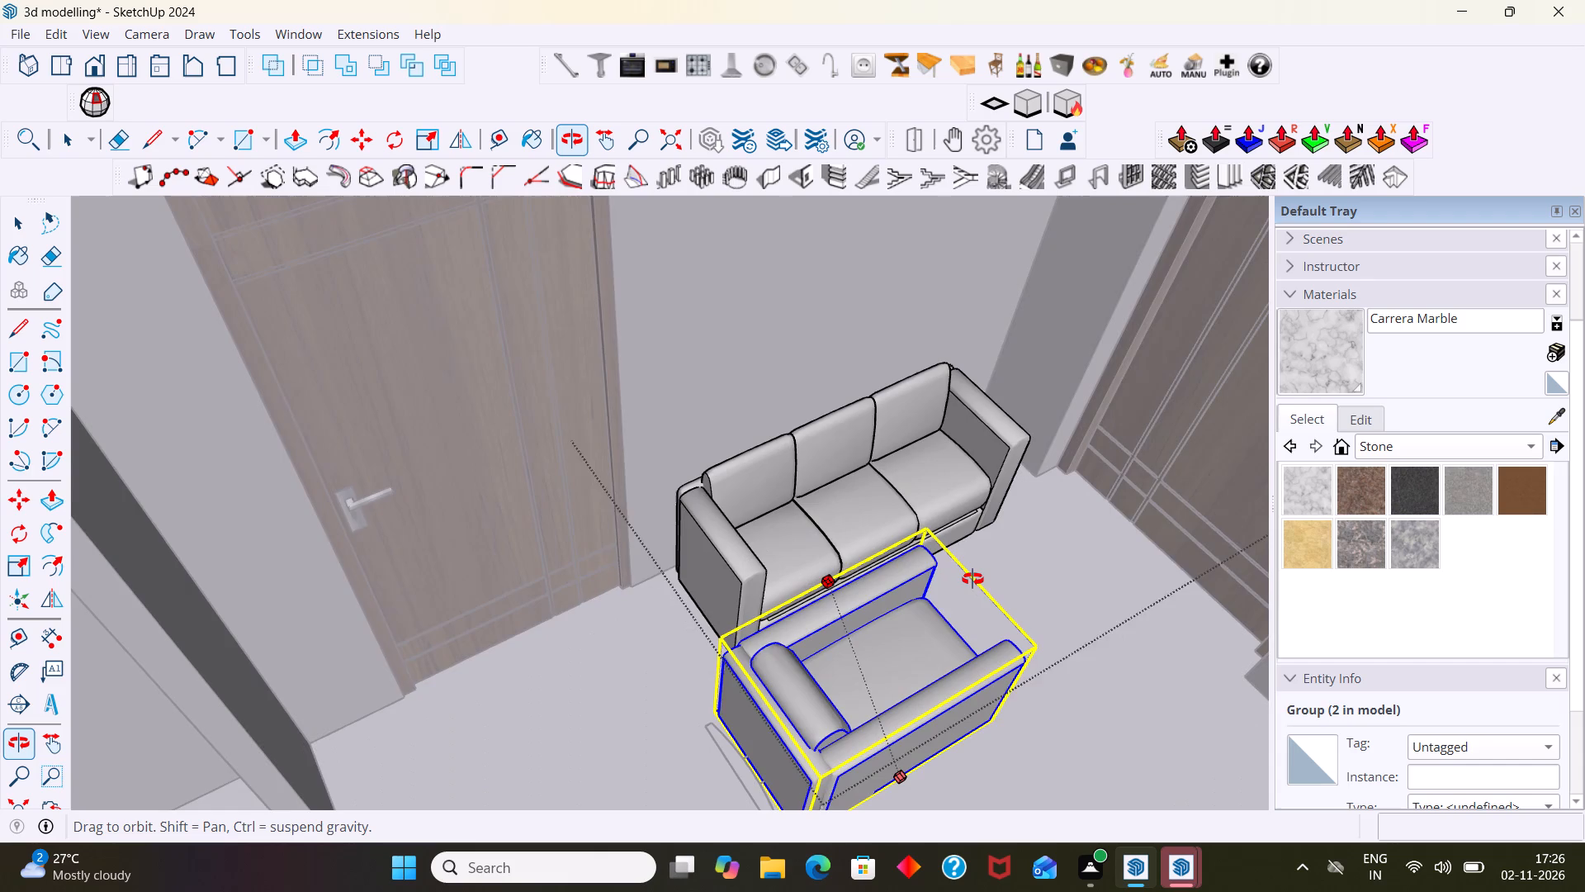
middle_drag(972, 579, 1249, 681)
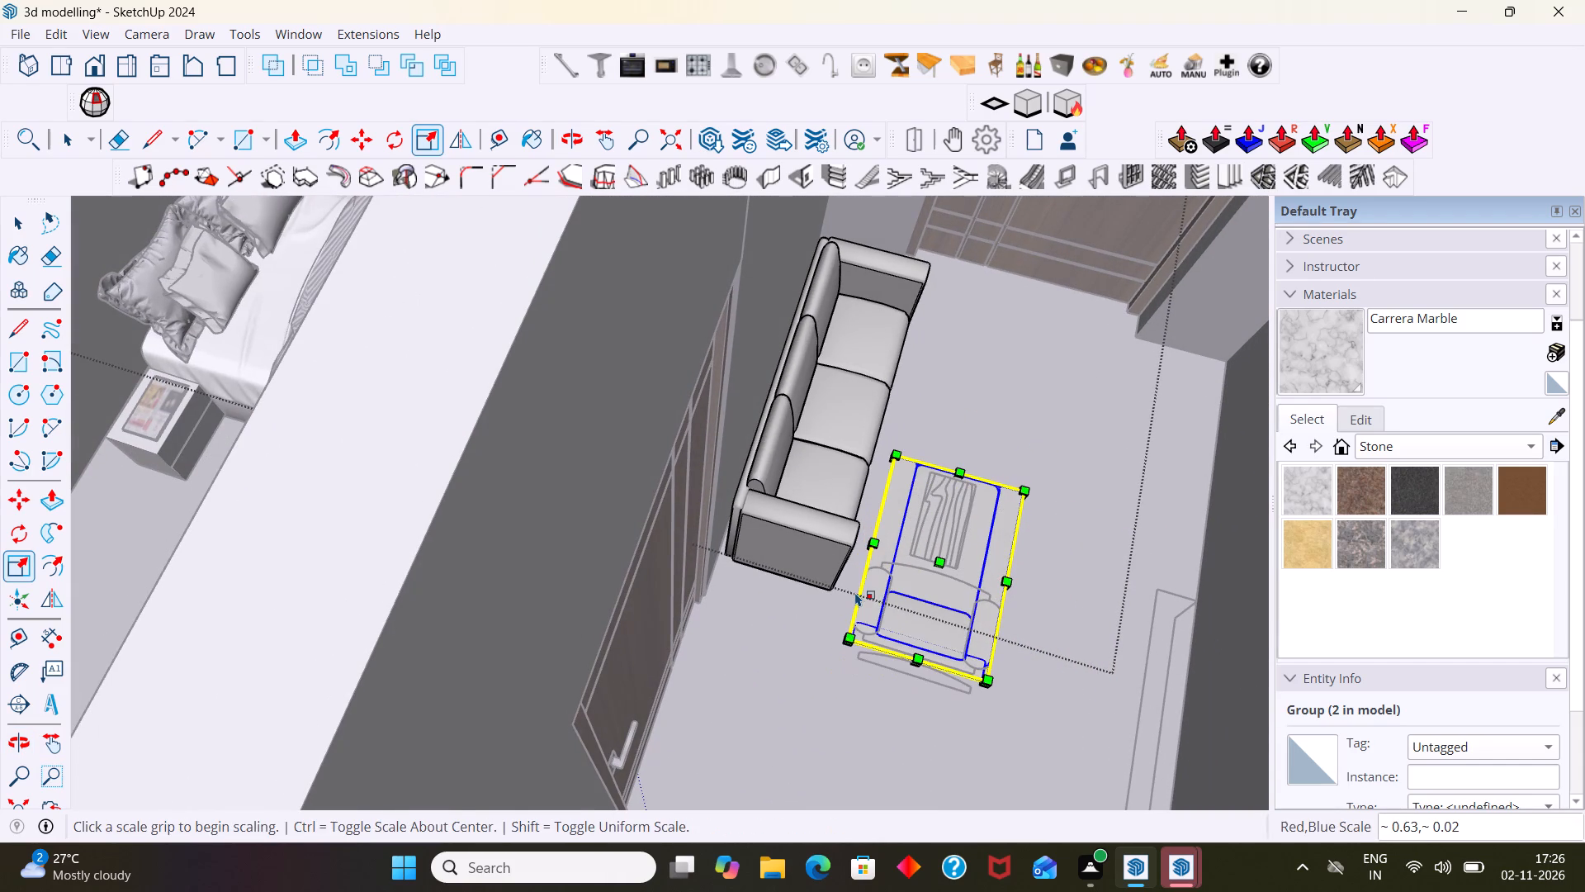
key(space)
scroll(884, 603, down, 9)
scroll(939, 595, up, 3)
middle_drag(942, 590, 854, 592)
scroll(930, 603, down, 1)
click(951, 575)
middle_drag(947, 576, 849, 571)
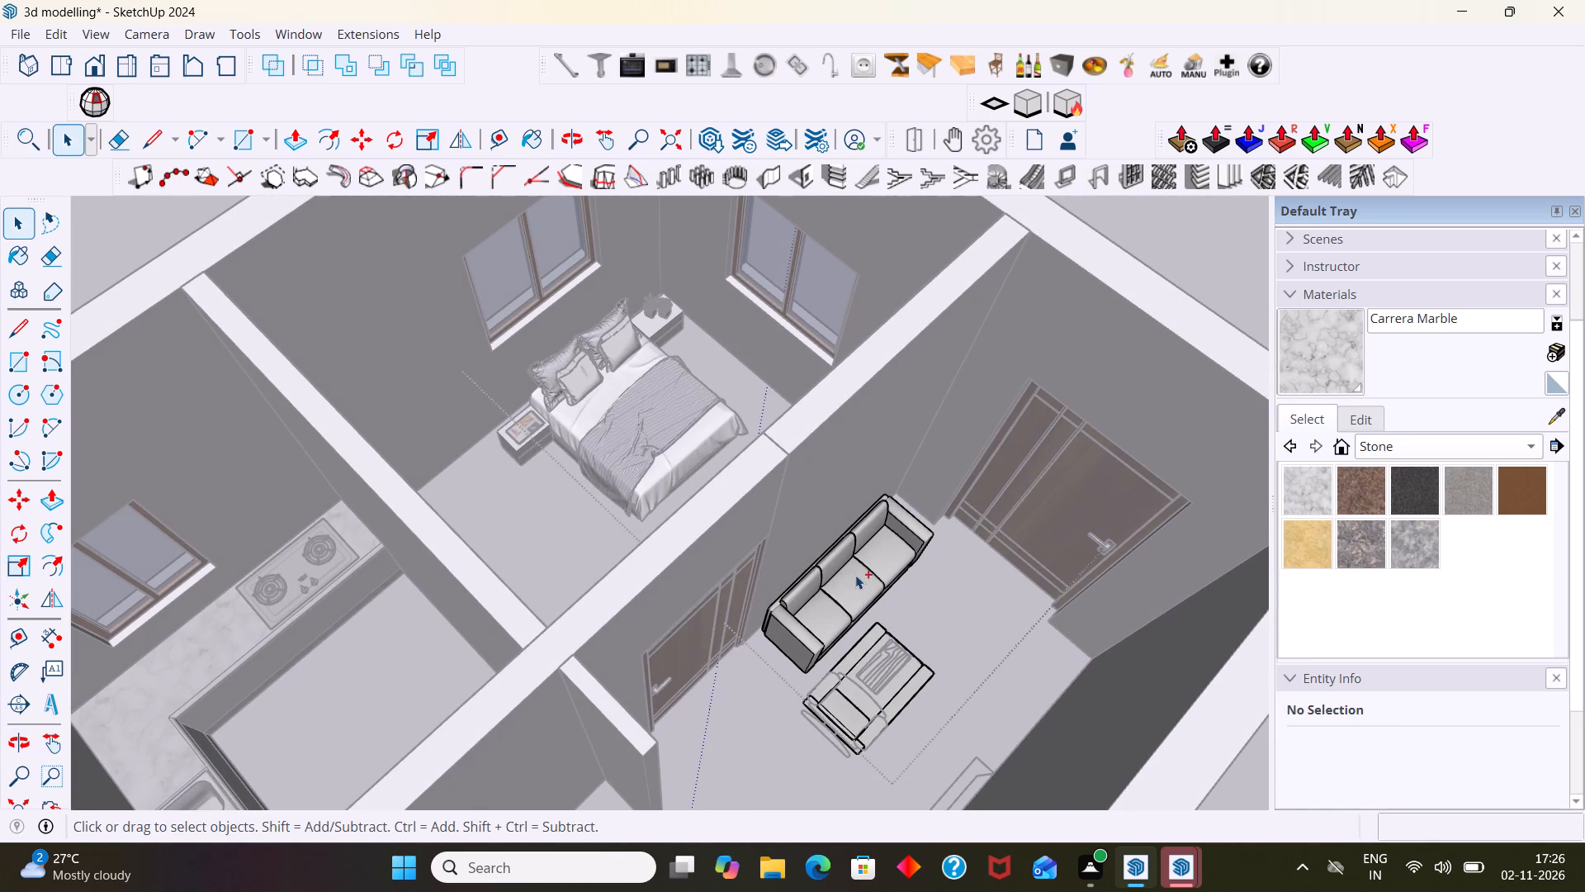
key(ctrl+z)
Scale the armchair to 0.65 in red and 1.00 in green, pulling its sofa-side edge clear of the three-seat sofa.
scroll(773, 650, up, 1)
middle_drag(774, 650, 1085, 624)
scroll(995, 619, down, 3)
middle_drag(958, 570, 944, 665)
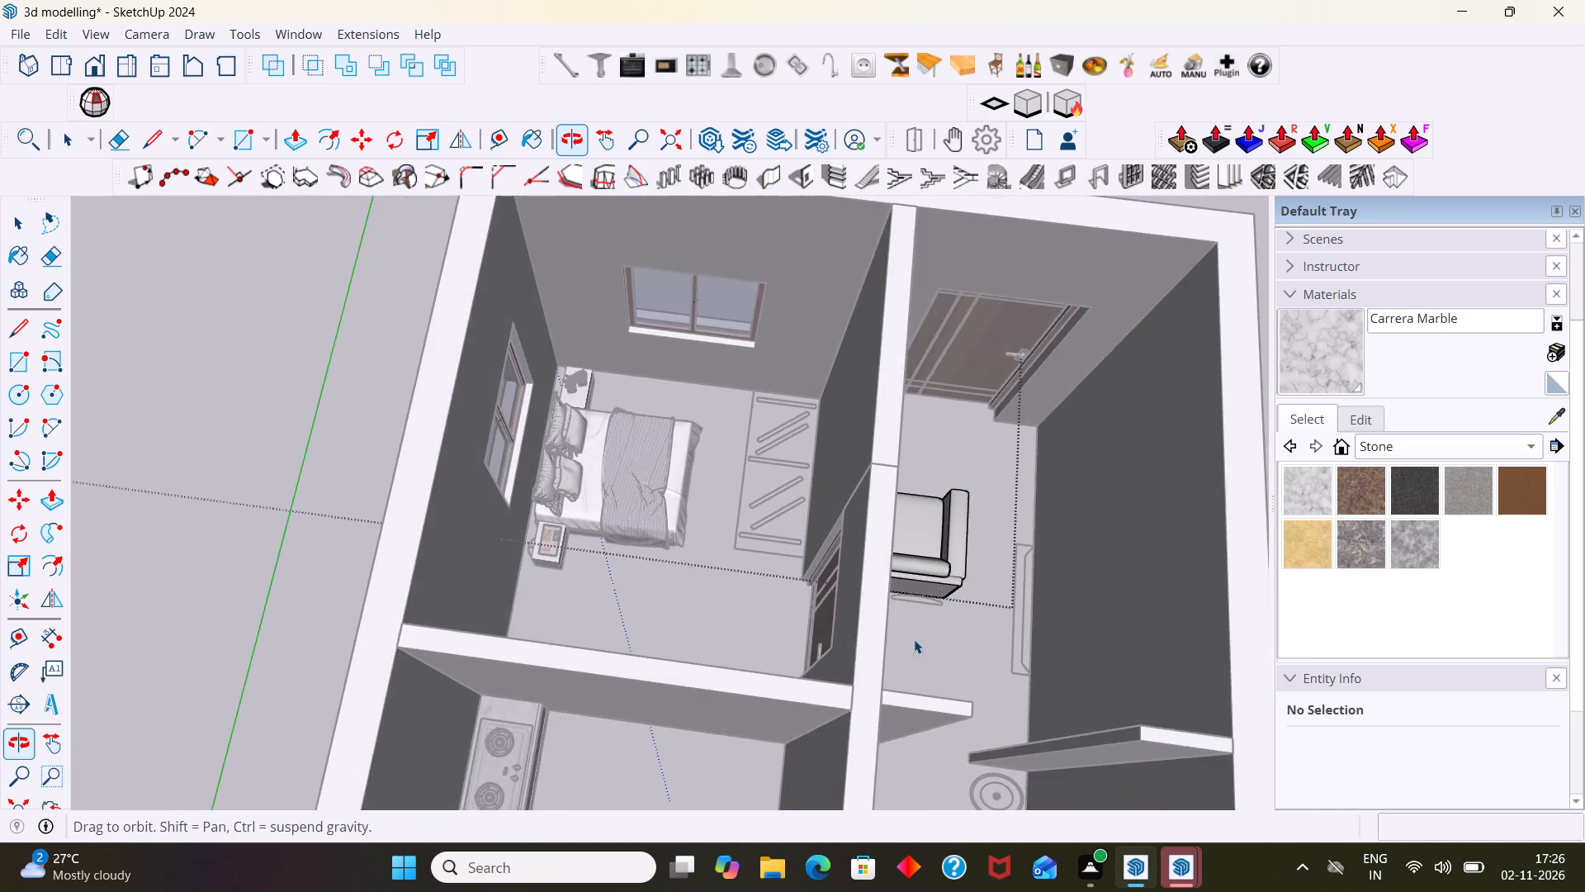
scroll(906, 625, up, 11)
middle_drag(875, 529, 841, 520)
click(806, 520)
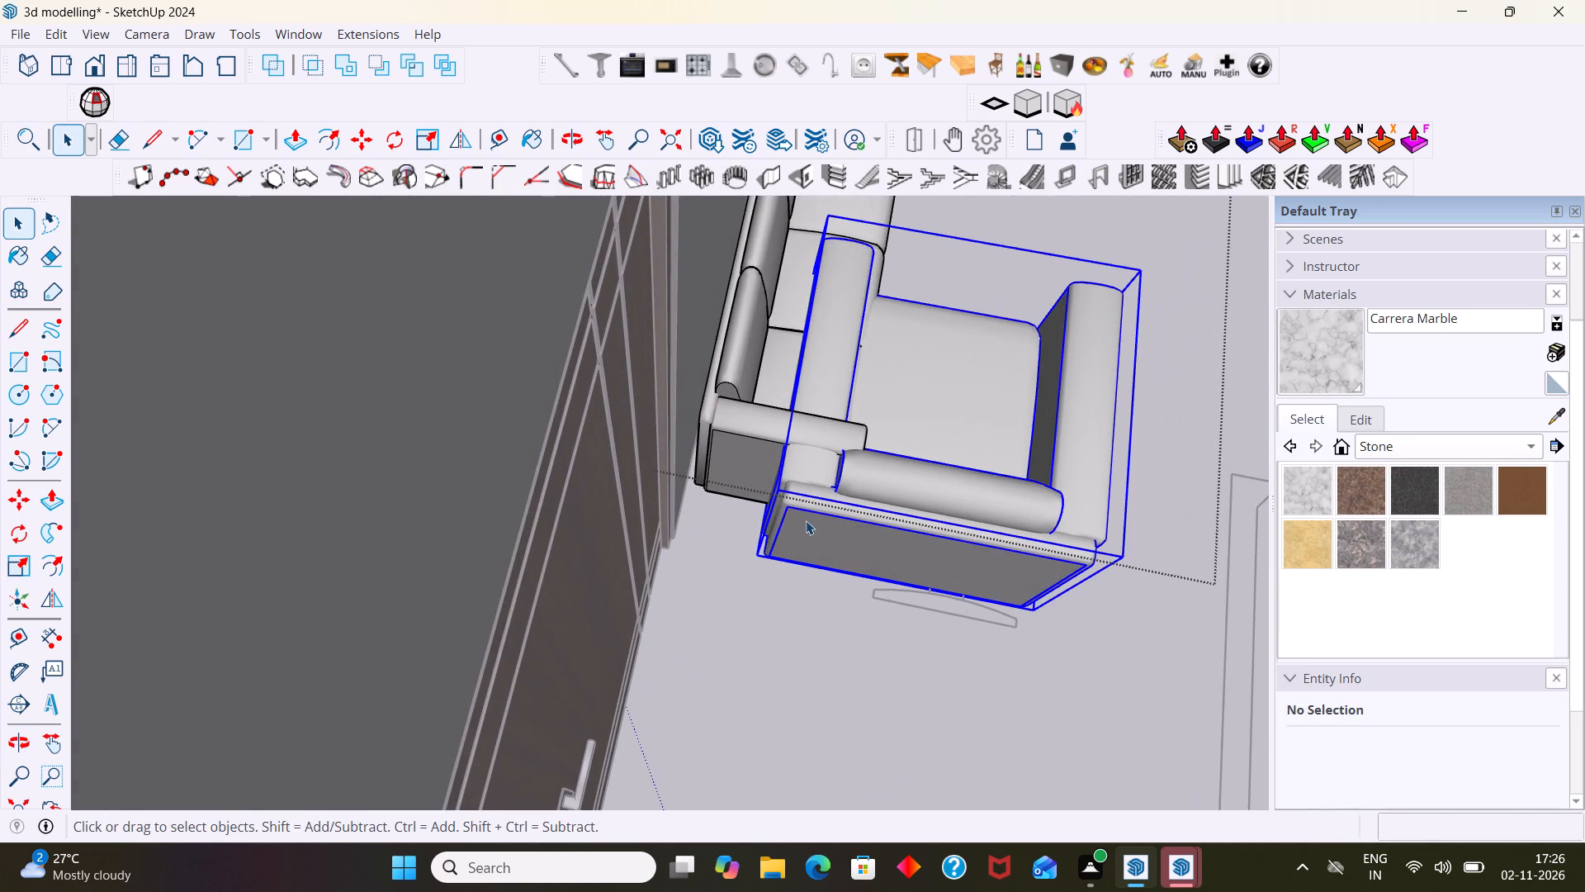
key(s)
click(765, 529)
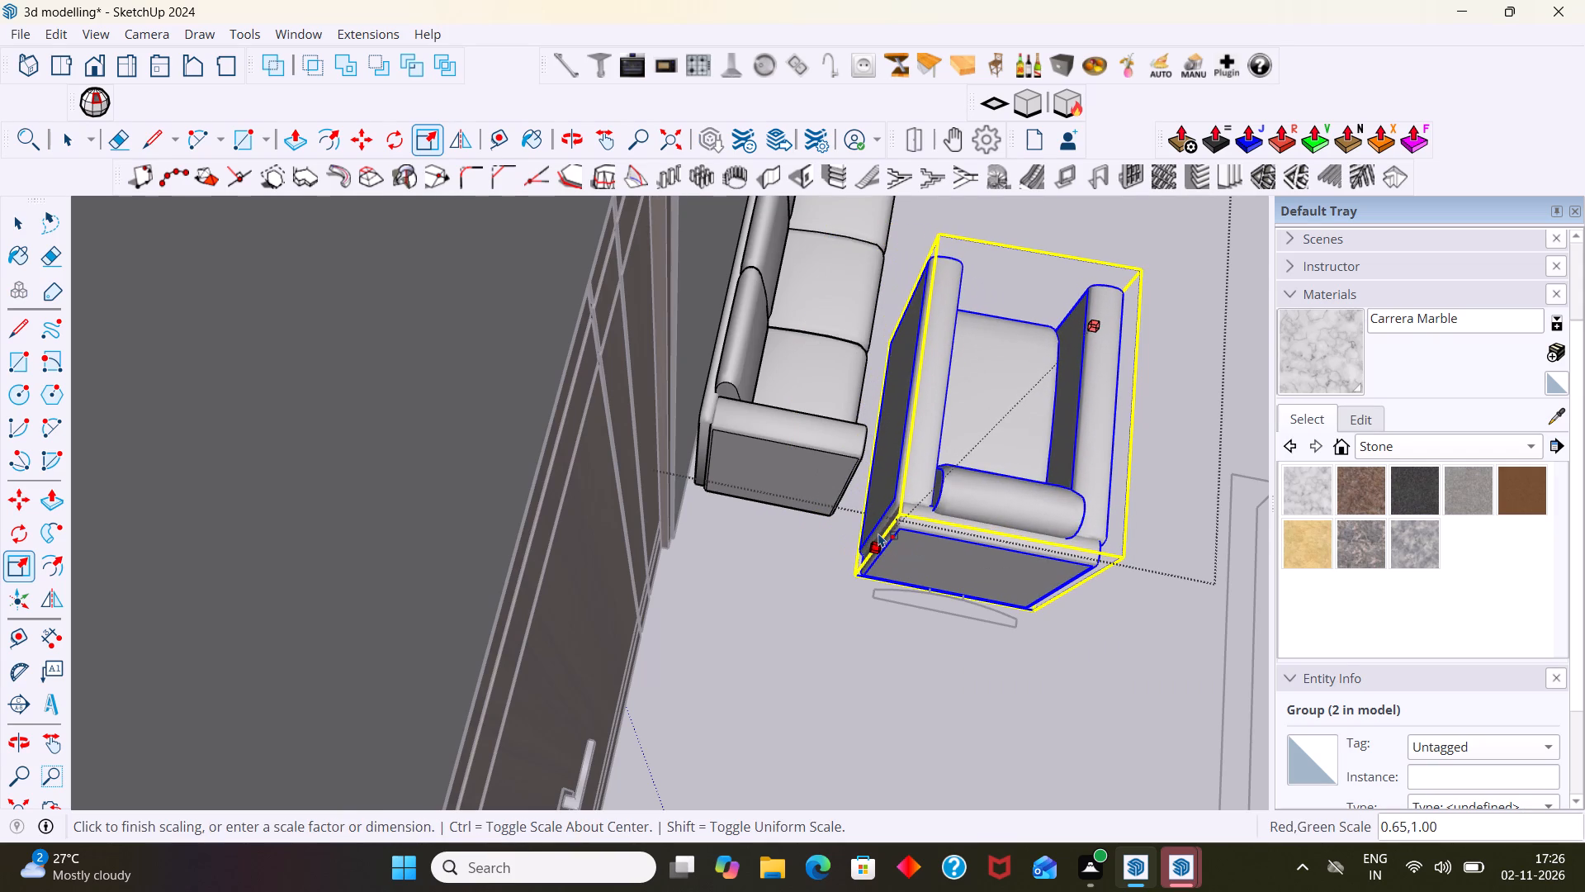
click(876, 534)
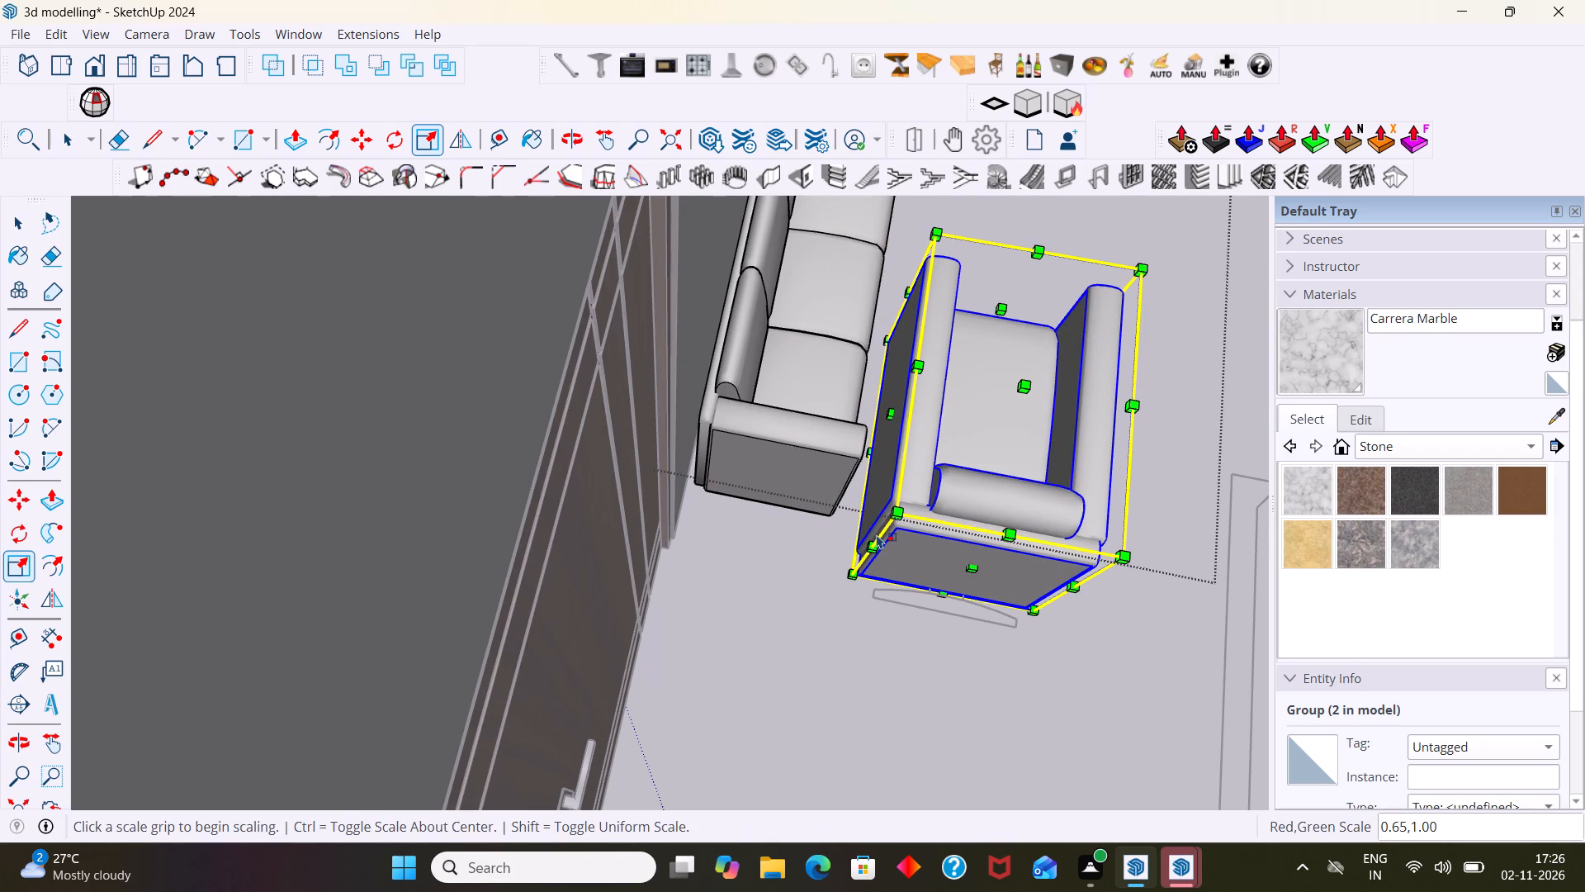
Scale the armchair in green to 0.34 from its front face and 1.35 from its back face.
click(999, 312)
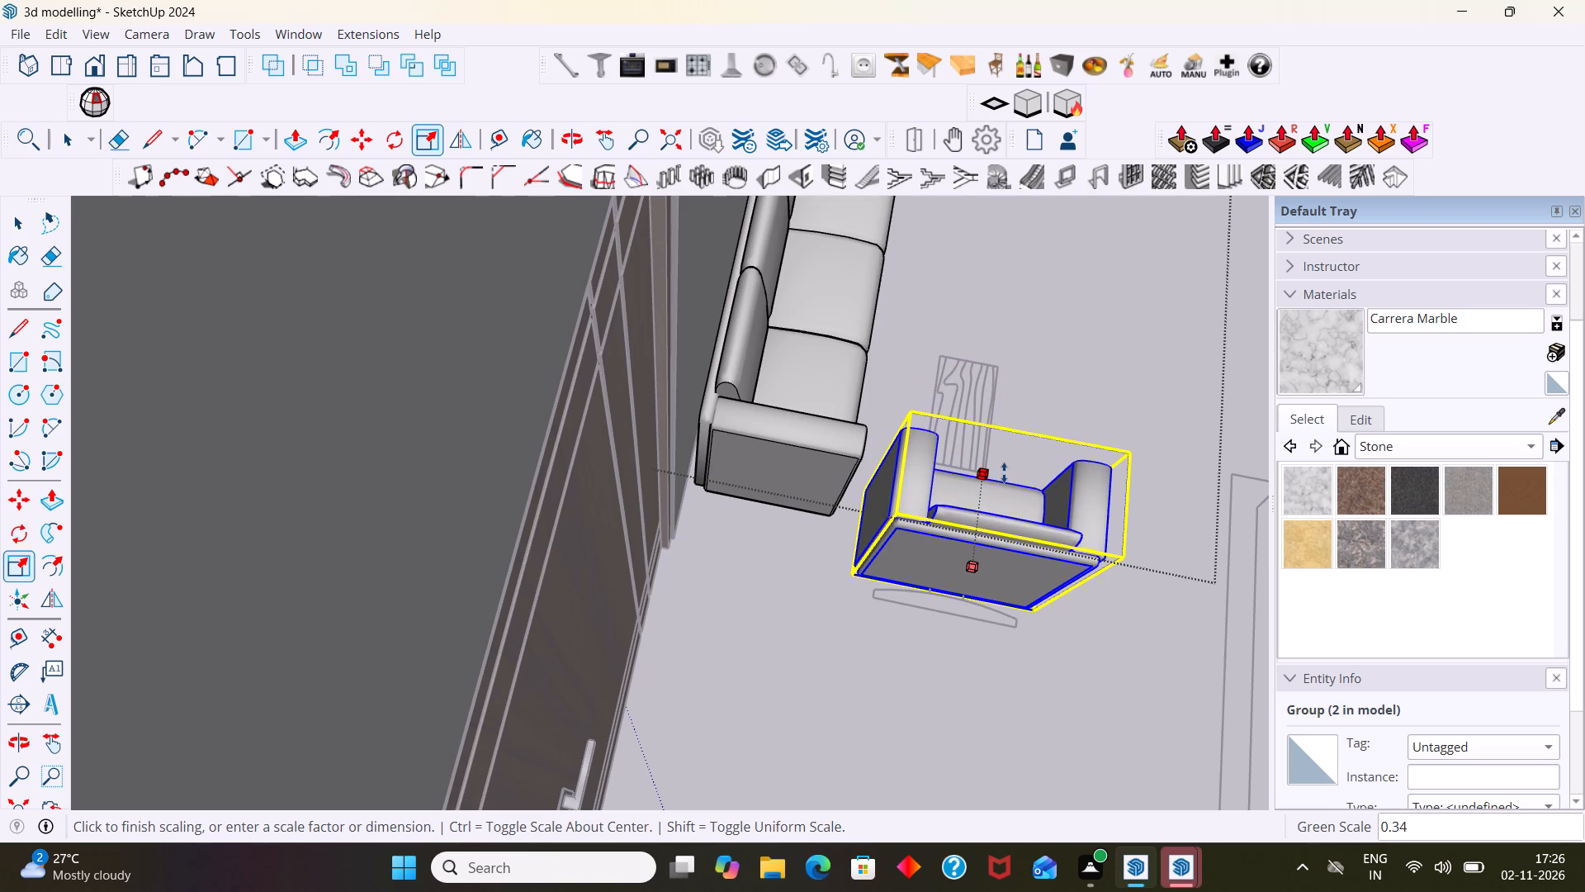
click(1004, 472)
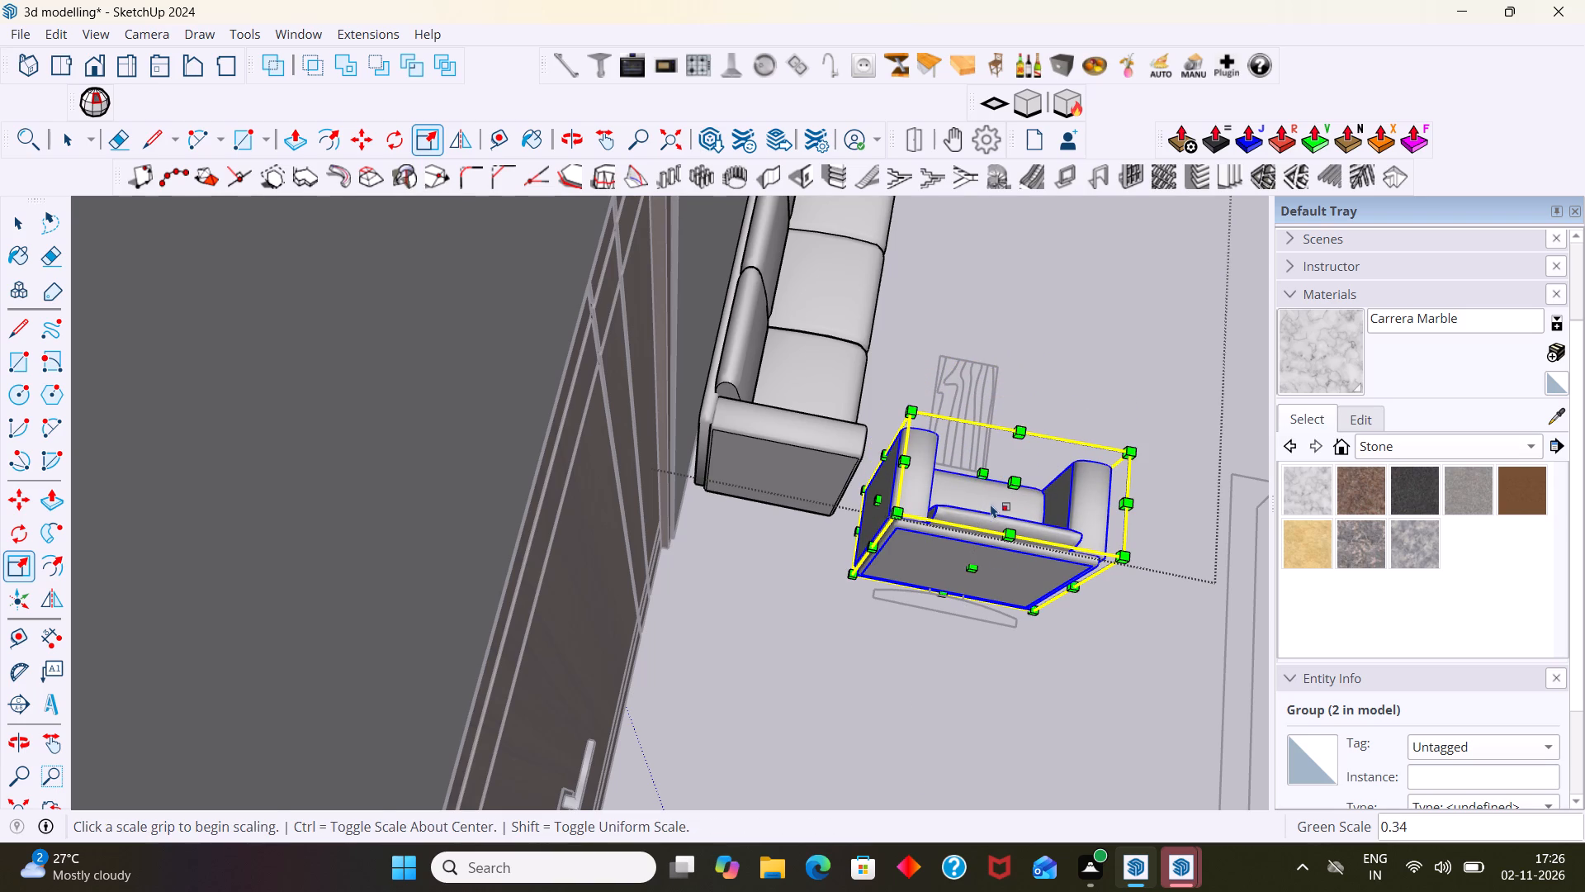
click(968, 572)
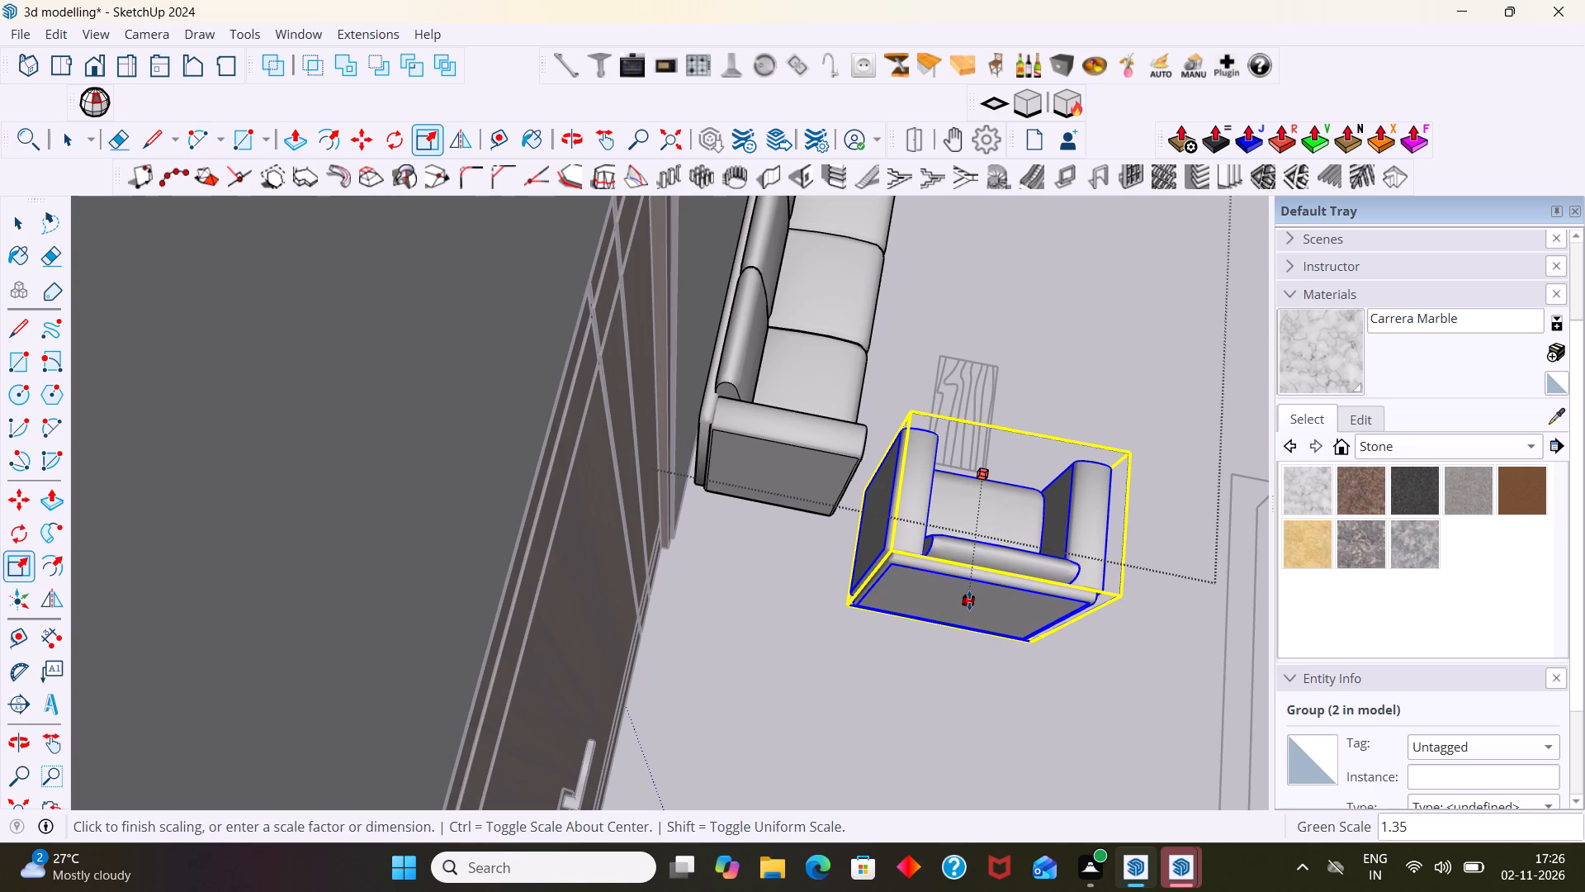
key(space)
click(1124, 398)
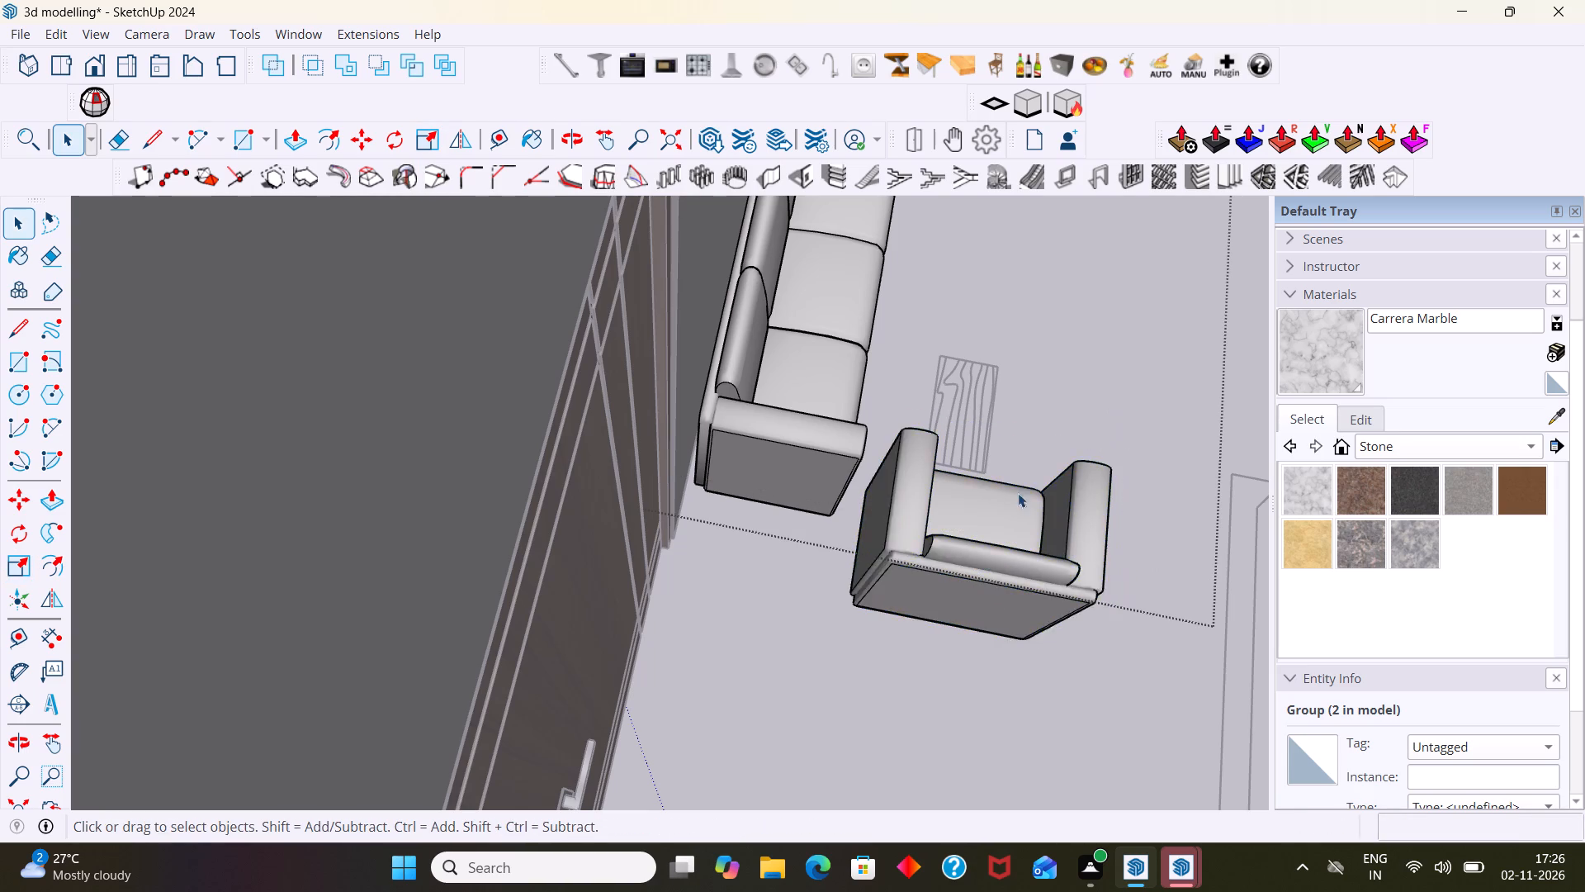
Examine the resized armchair beside the three-seat sofa and its fit in the living area from several viewpoints.
middle_drag(1025, 486, 716, 436)
scroll(787, 467, down, 5)
middle_drag(931, 709, 708, 589)
scroll(723, 581, down, 5)
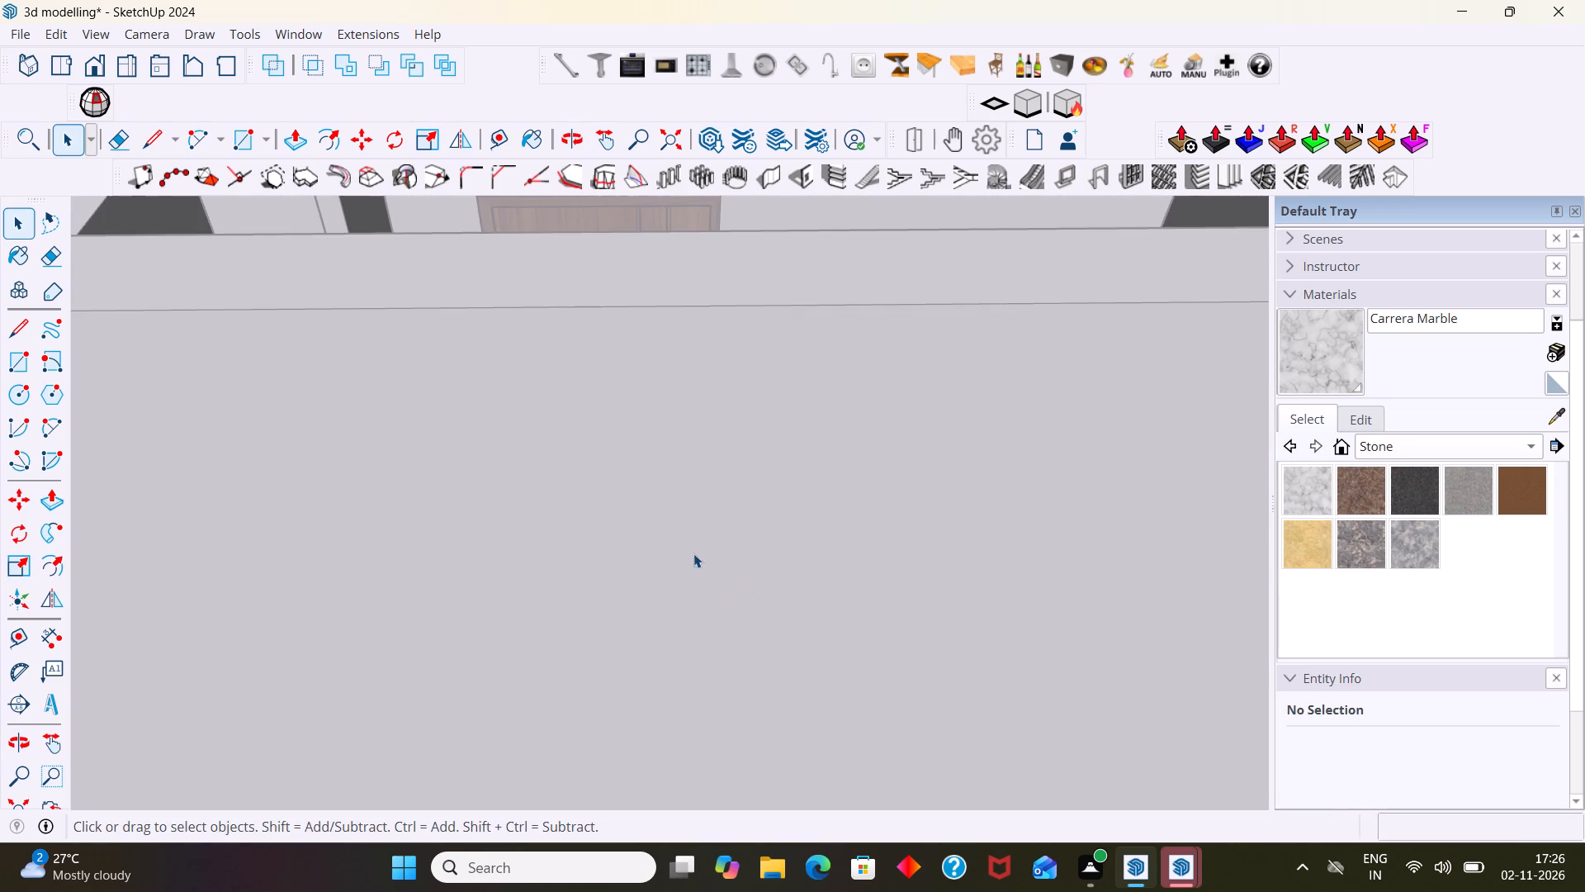
click(21, 802)
scroll(427, 595, down, 2)
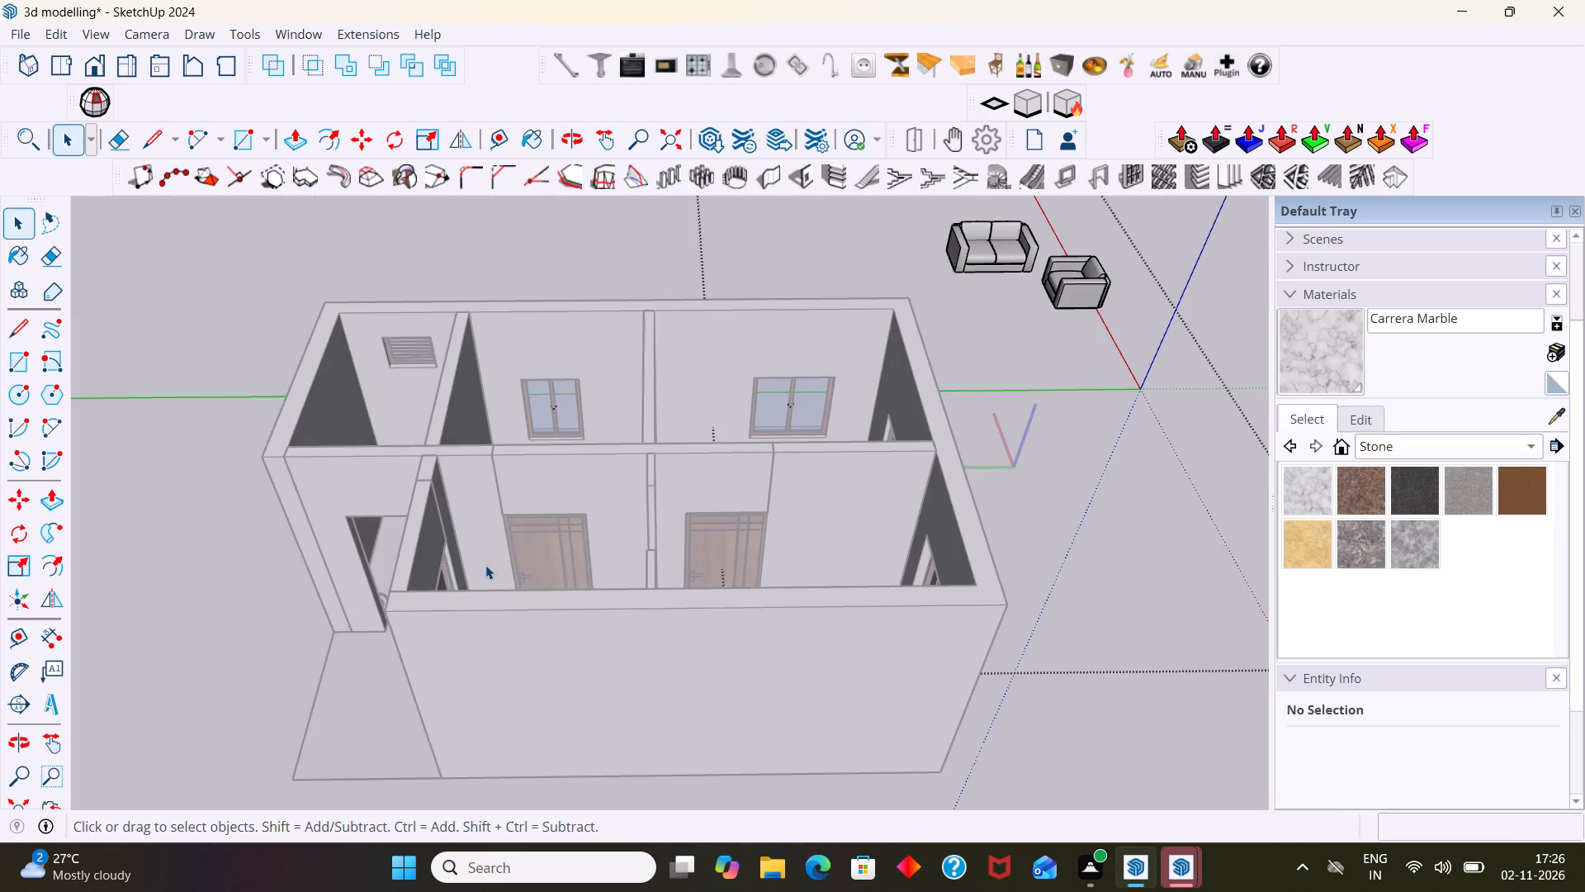
scroll(537, 524, up, 2)
middle_drag(533, 528, 625, 692)
scroll(699, 611, up, 6)
scroll(1011, 630, up, 3)
scroll(1006, 630, down, 2)
shift+middle_drag(1006, 629, 606, 617)
scroll(640, 599, down, 5)
click(1005, 564)
scroll(774, 600, up, 7)
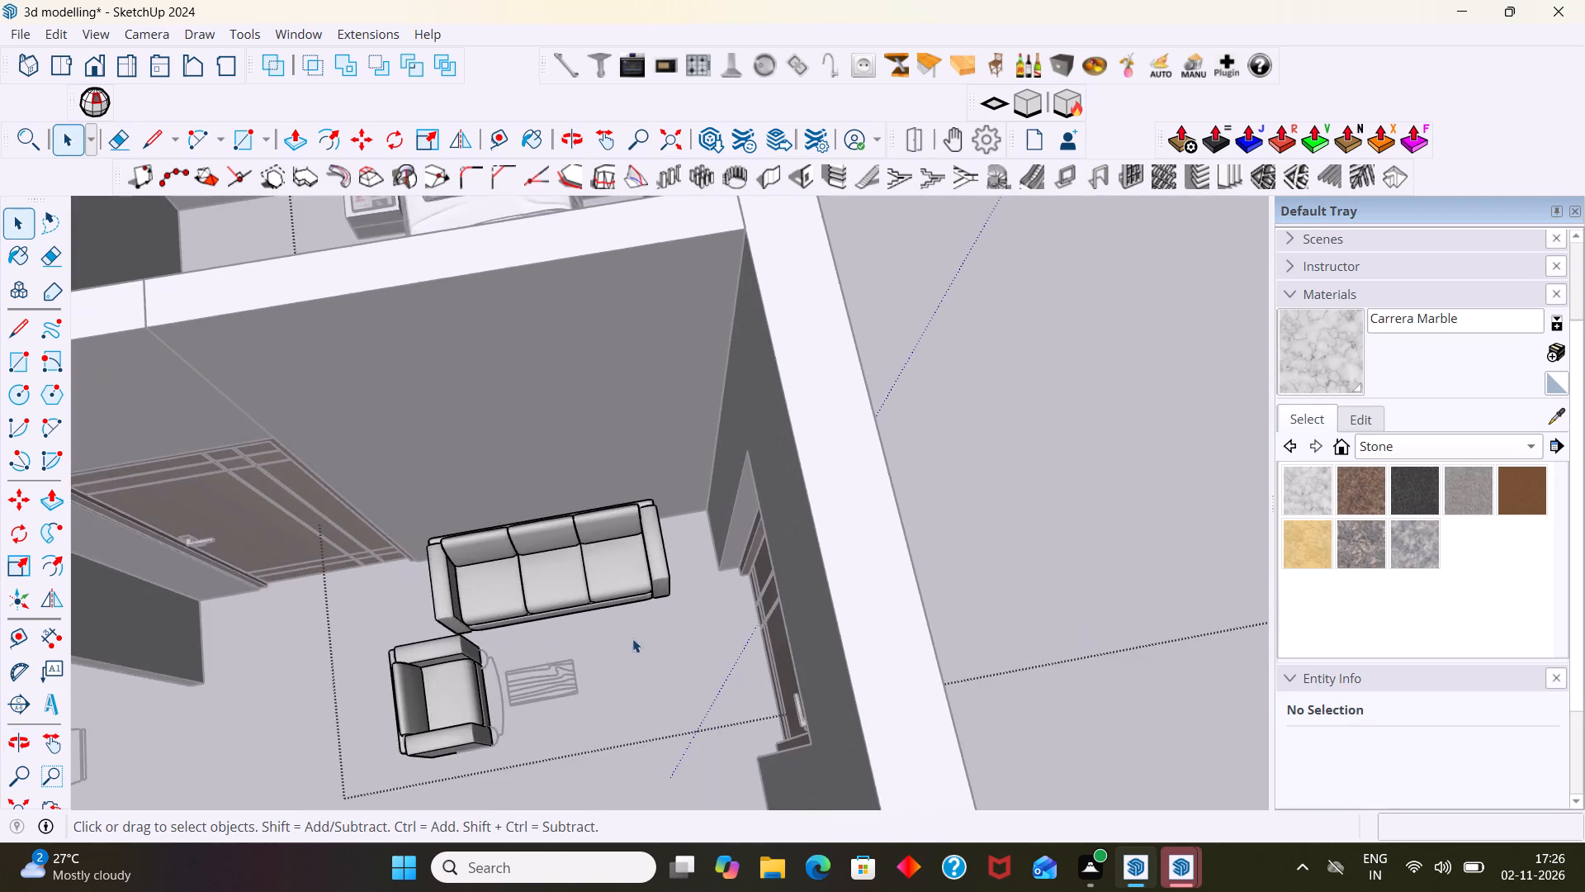
ctrl+middle_drag(632, 639, 894, 525)
scroll(545, 662, up, 2)
scroll(523, 662, down, 5)
middle_drag(532, 650, 163, 728)
scroll(305, 688, down, 3)
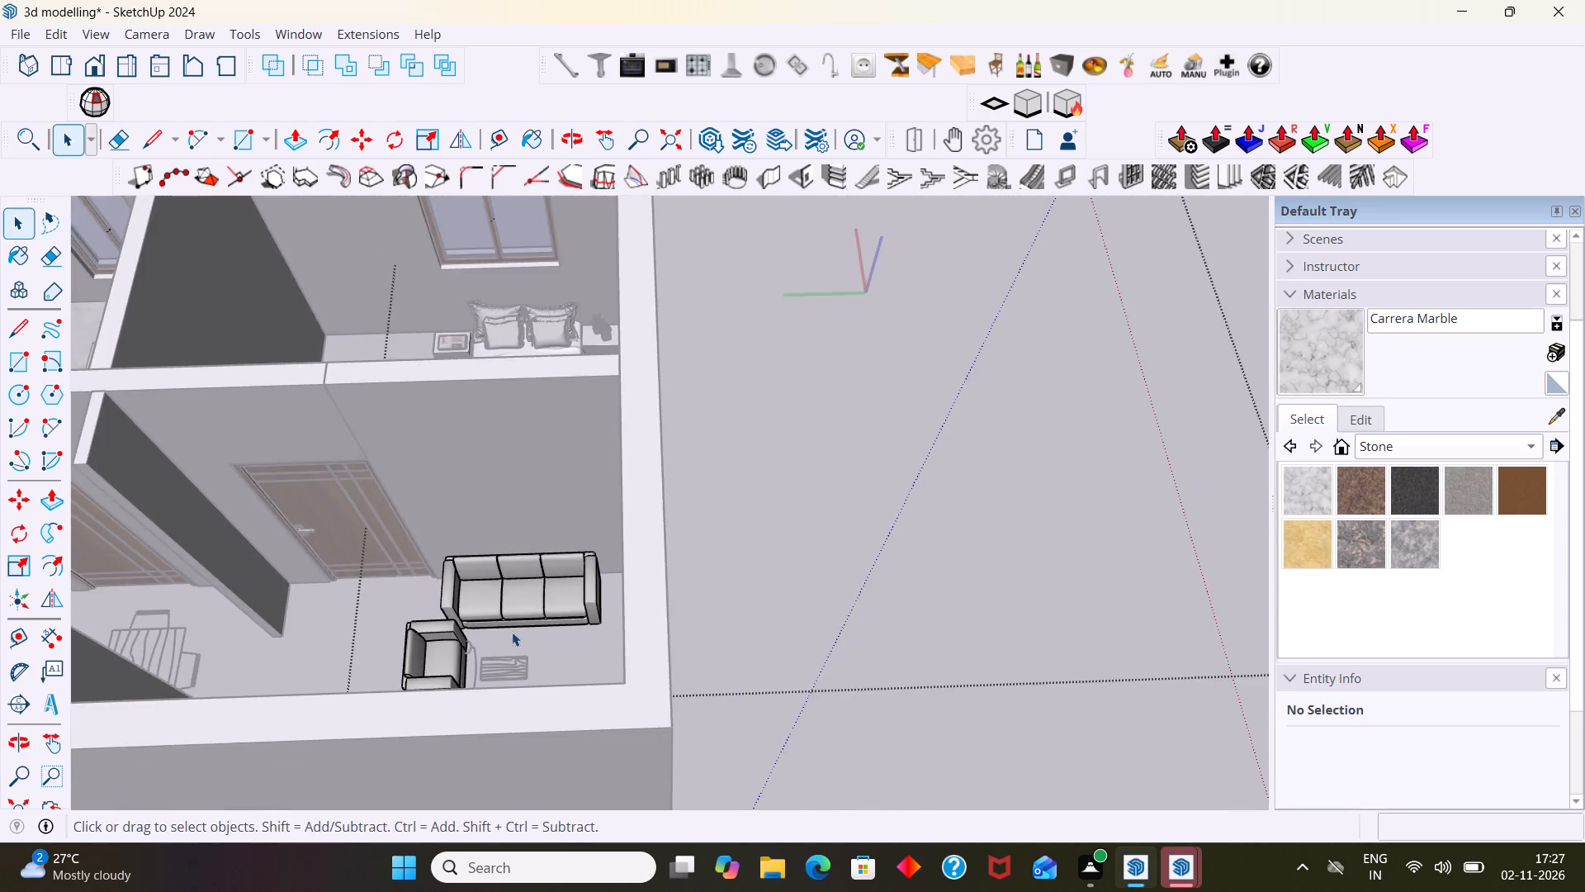
scroll(493, 638, up, 1)
middle_drag(490, 640, 573, 573)
middle_drag(576, 576, 454, 680)
scroll(556, 608, up, 3)
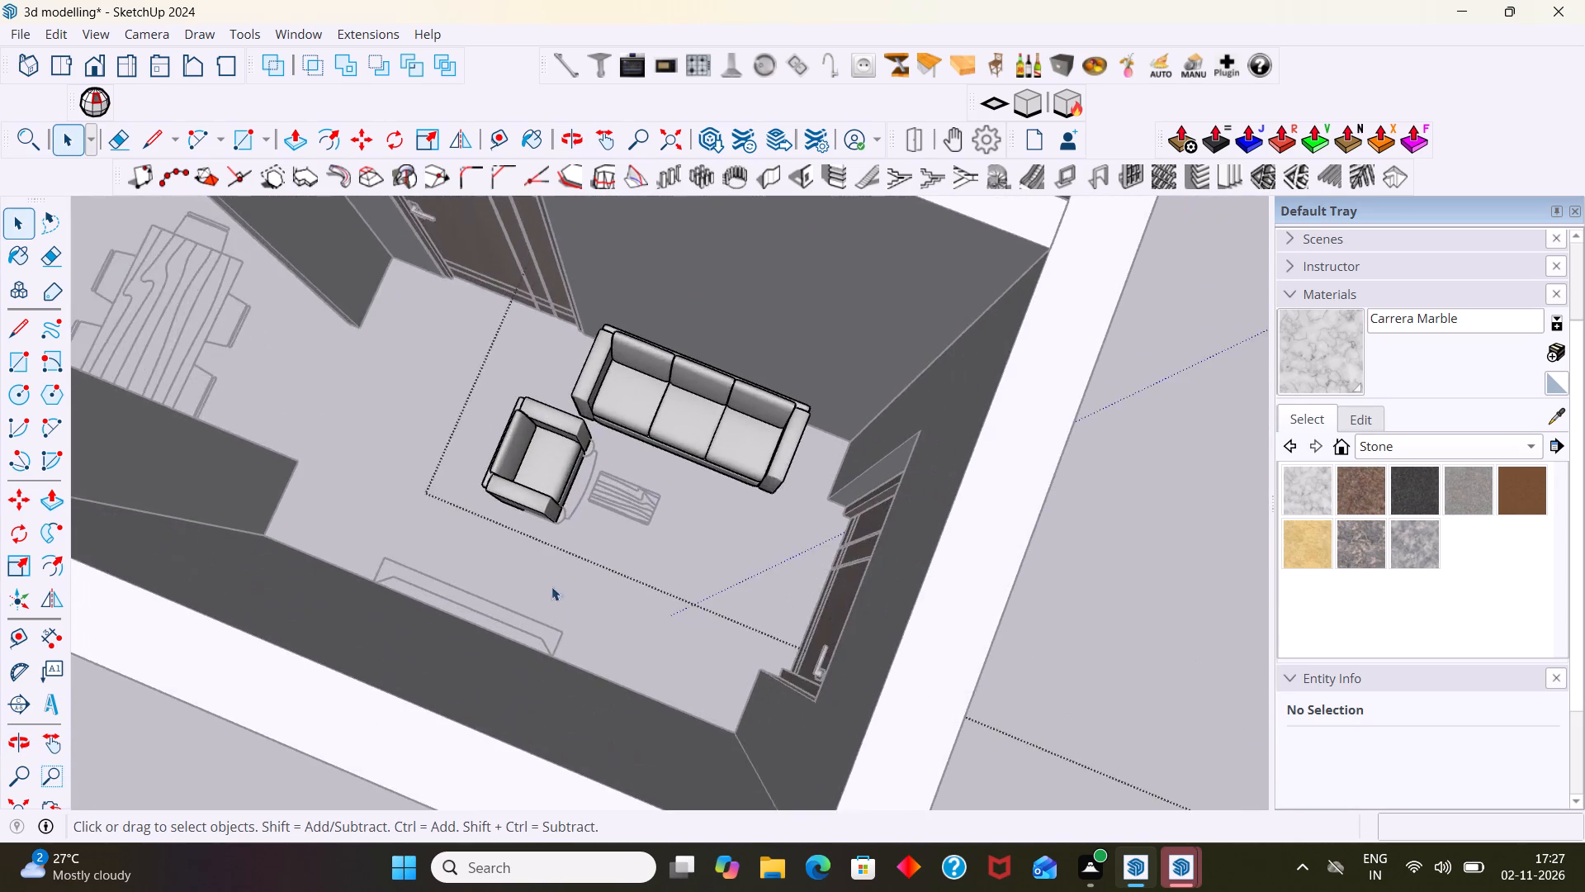
scroll(551, 586, up, 7)
middle_drag(561, 464, 560, 382)
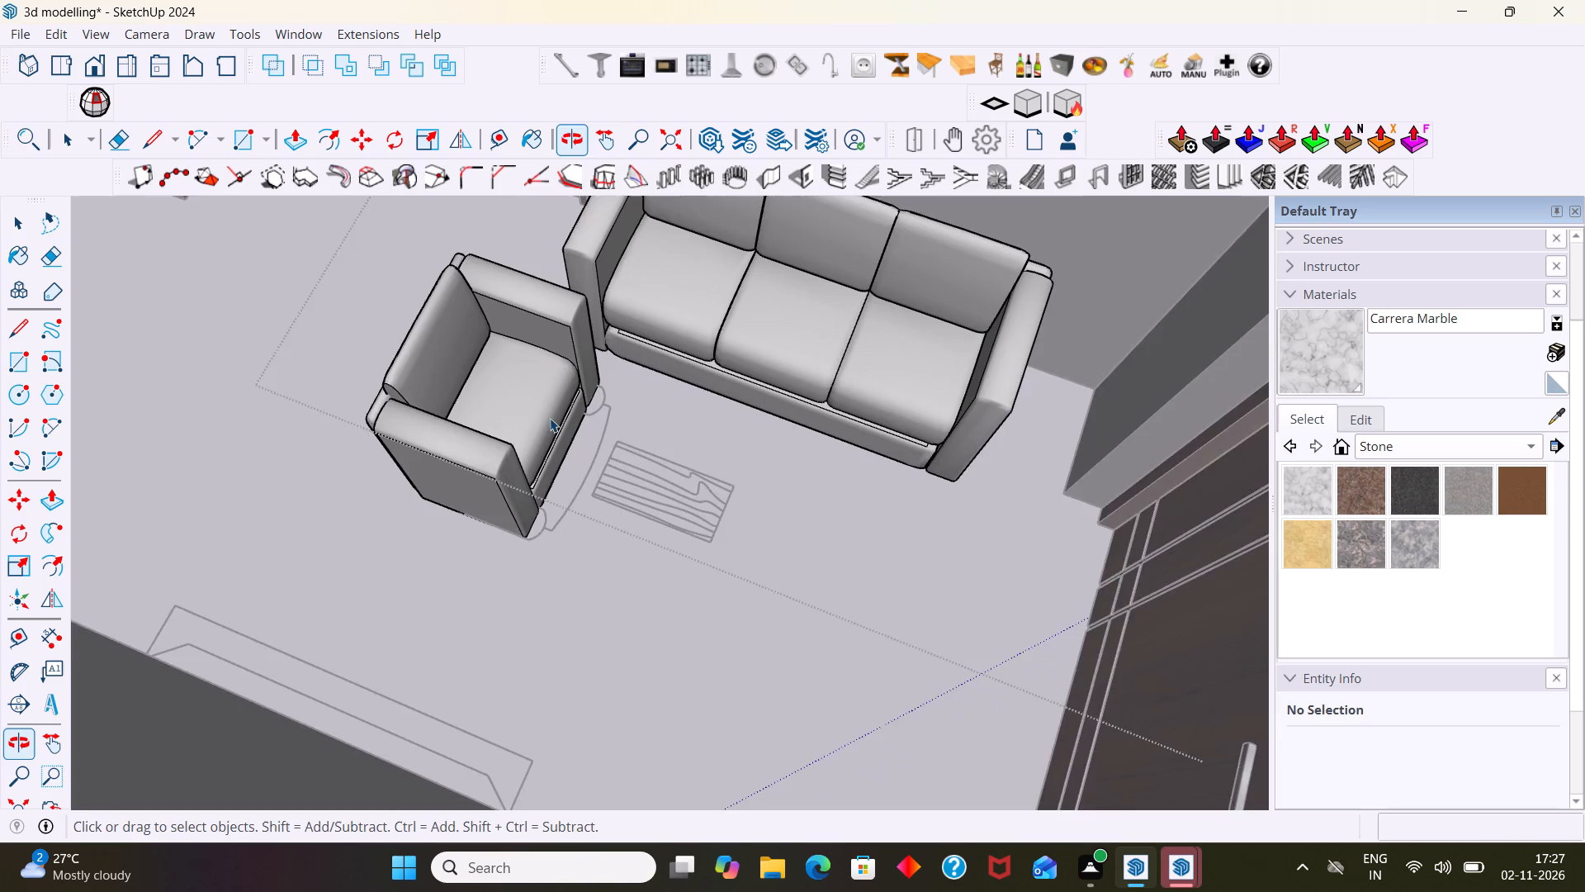
scroll(543, 448, up, 3)
middle_drag(530, 446, 537, 385)
scroll(537, 385, up, 1)
scroll(537, 385, down, 2)
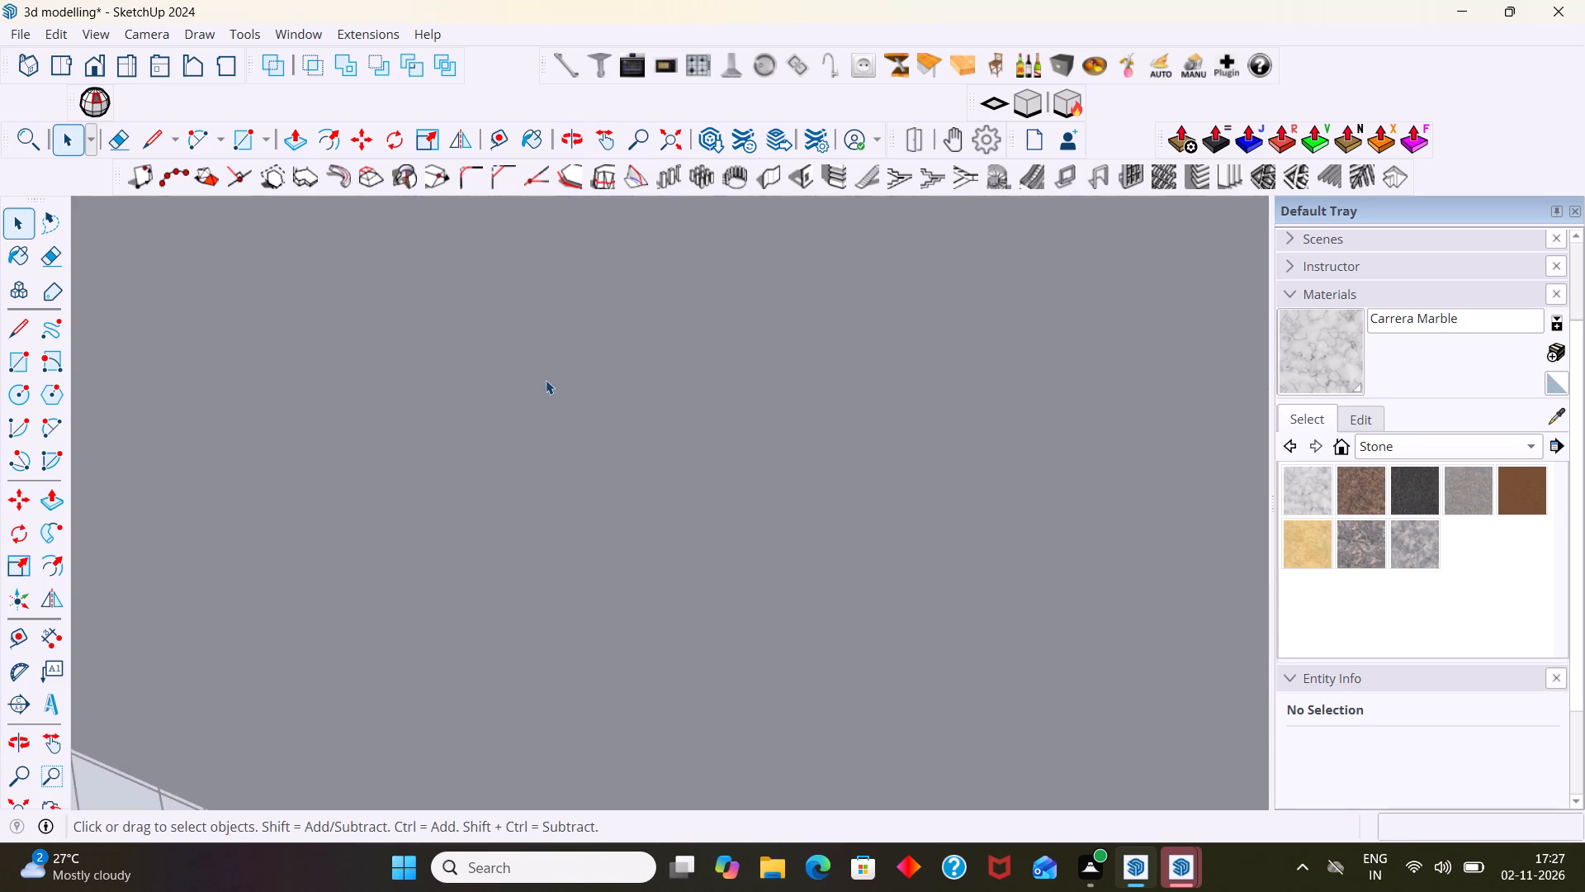
scroll(546, 380, down, 2)
click(20, 799)
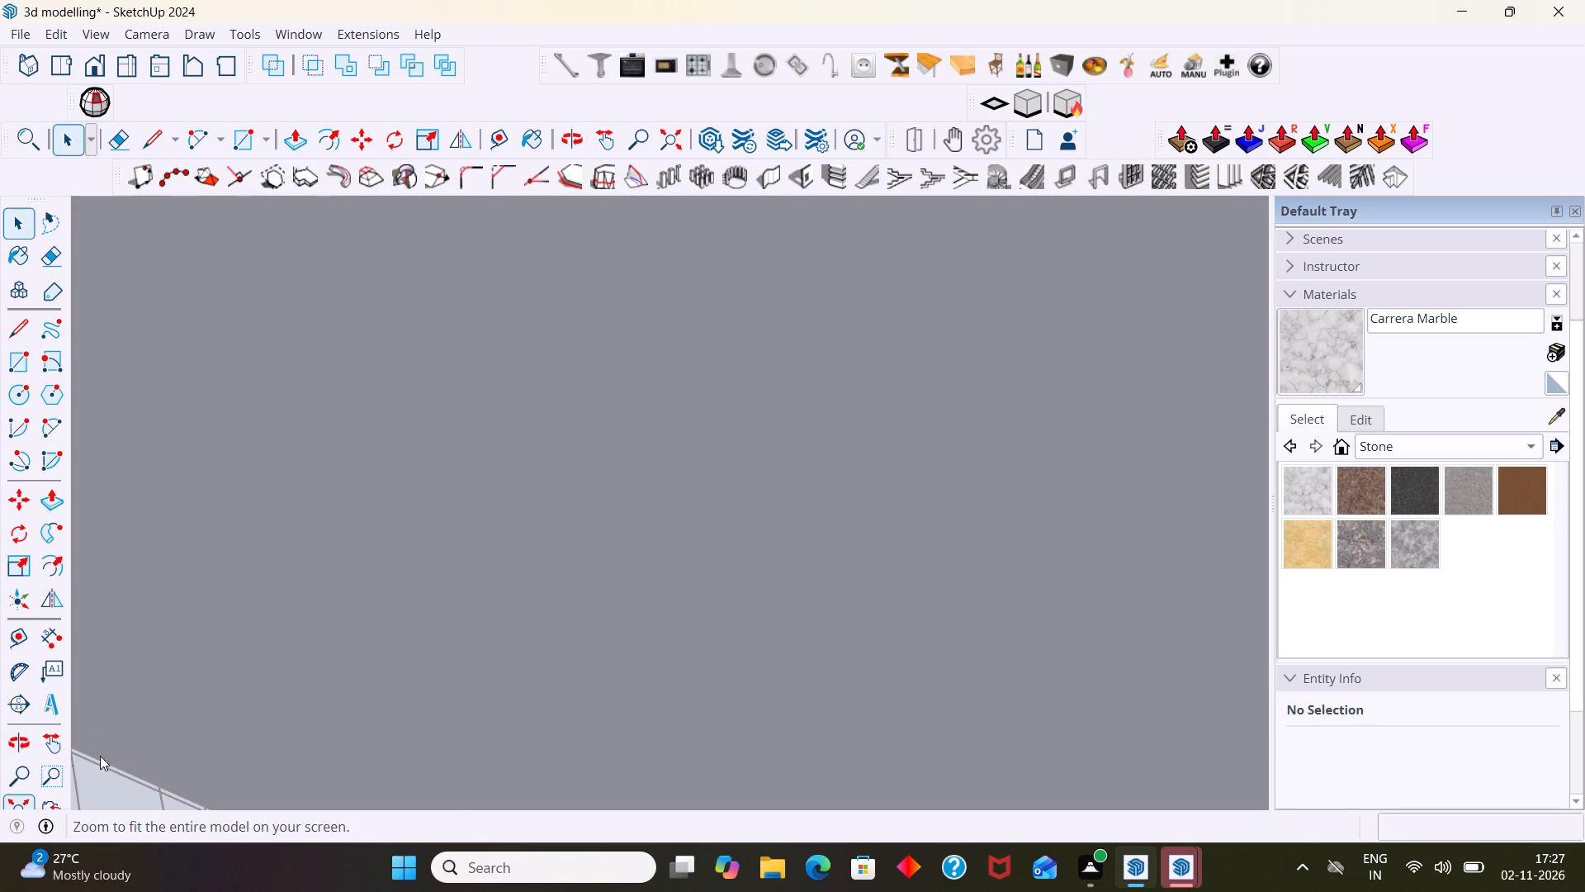
scroll(352, 589, down, 6)
scroll(642, 522, down, 5)
scroll(697, 510, up, 1)
scroll(697, 510, down, 1)
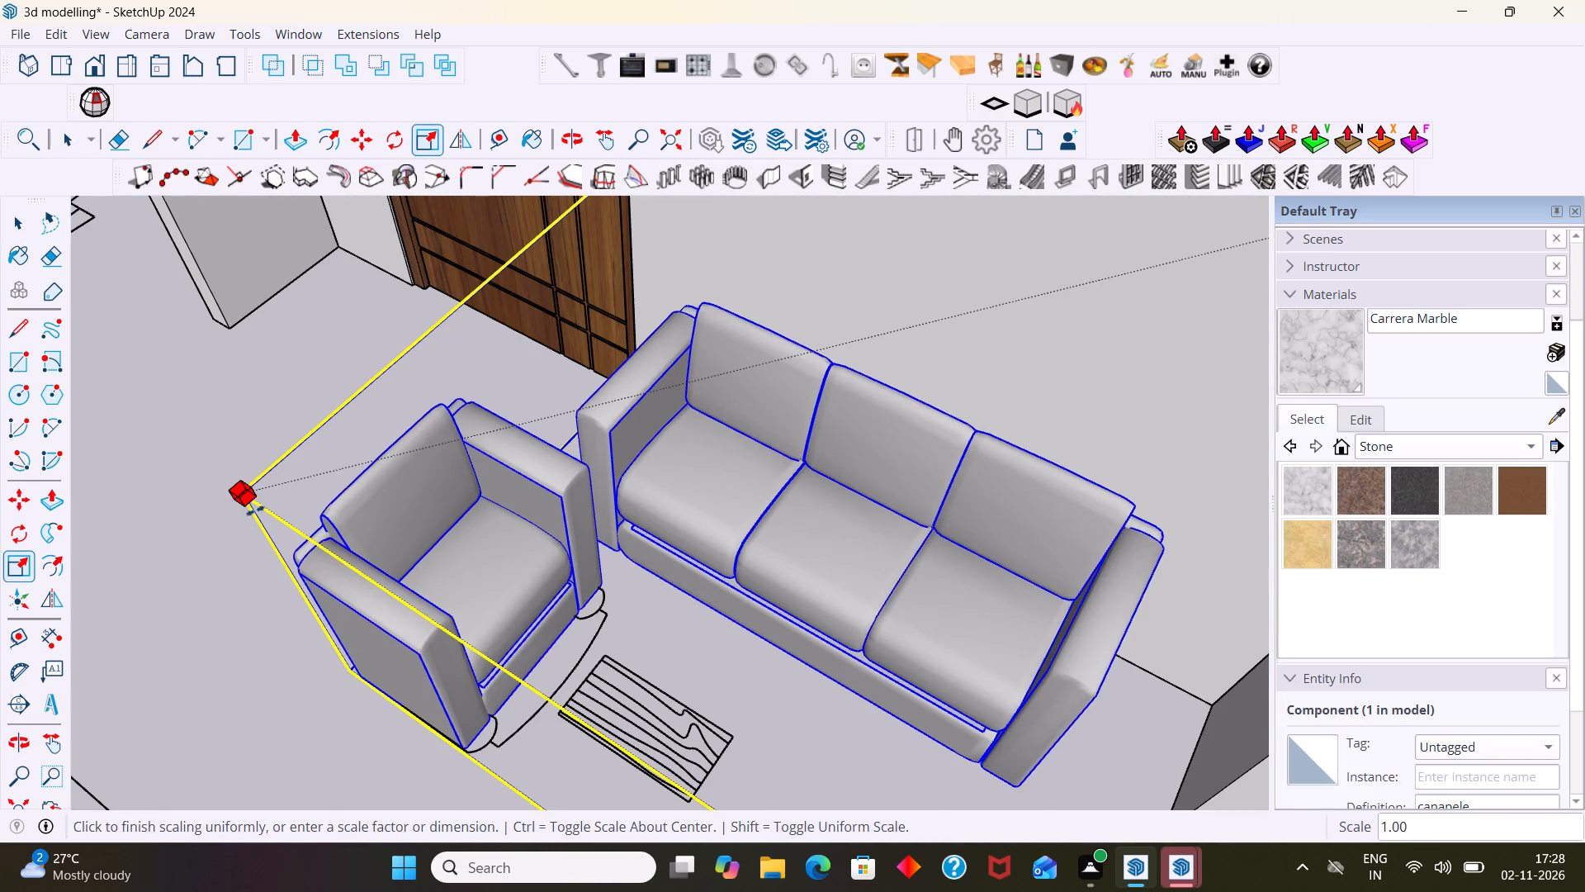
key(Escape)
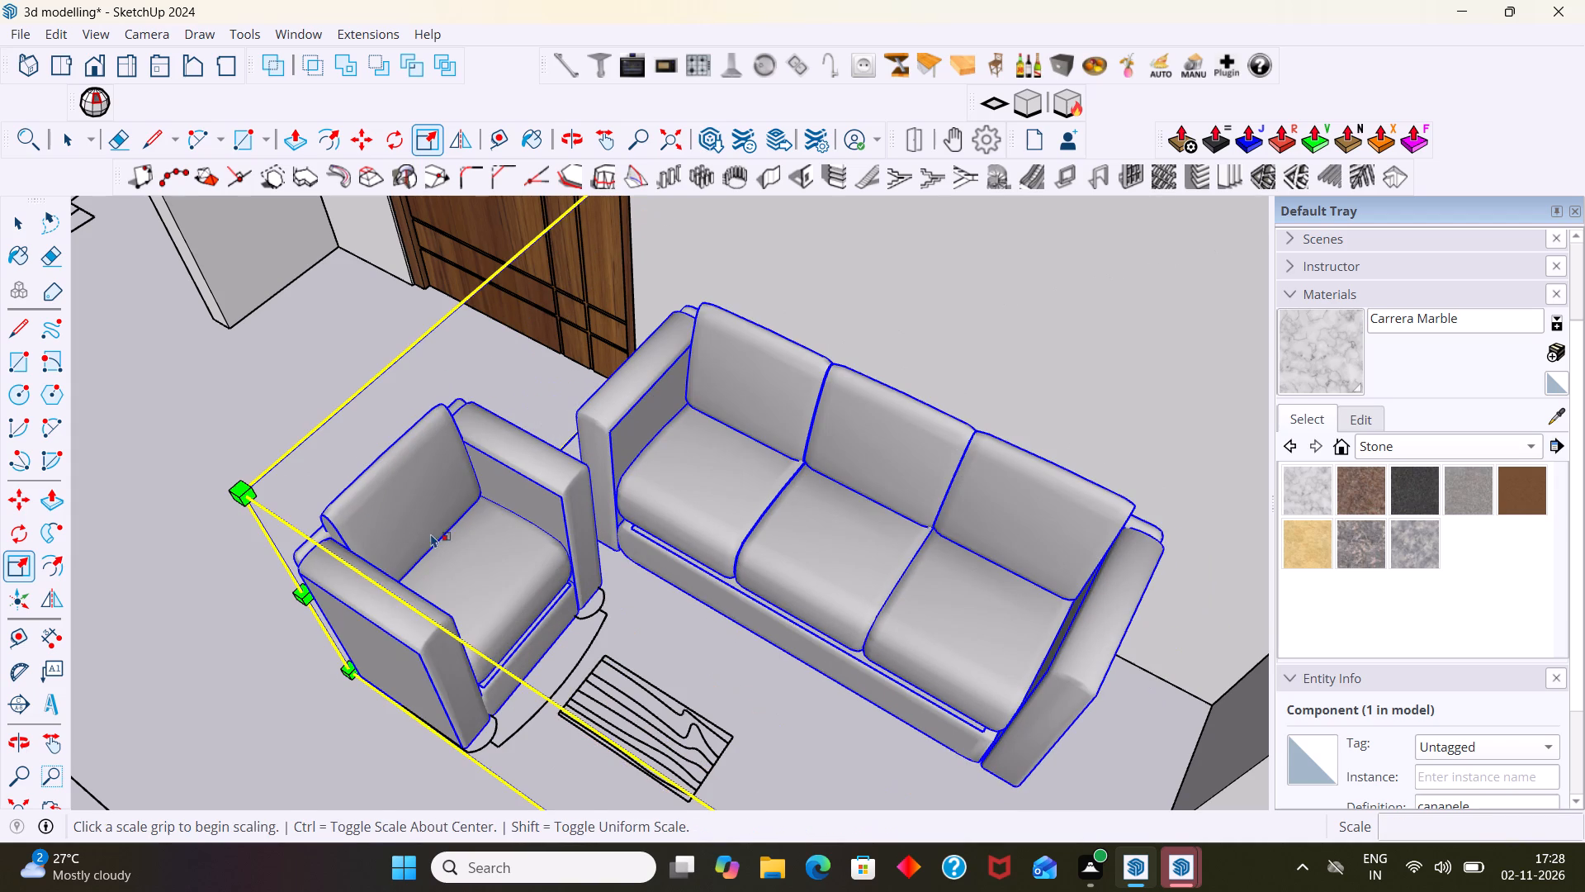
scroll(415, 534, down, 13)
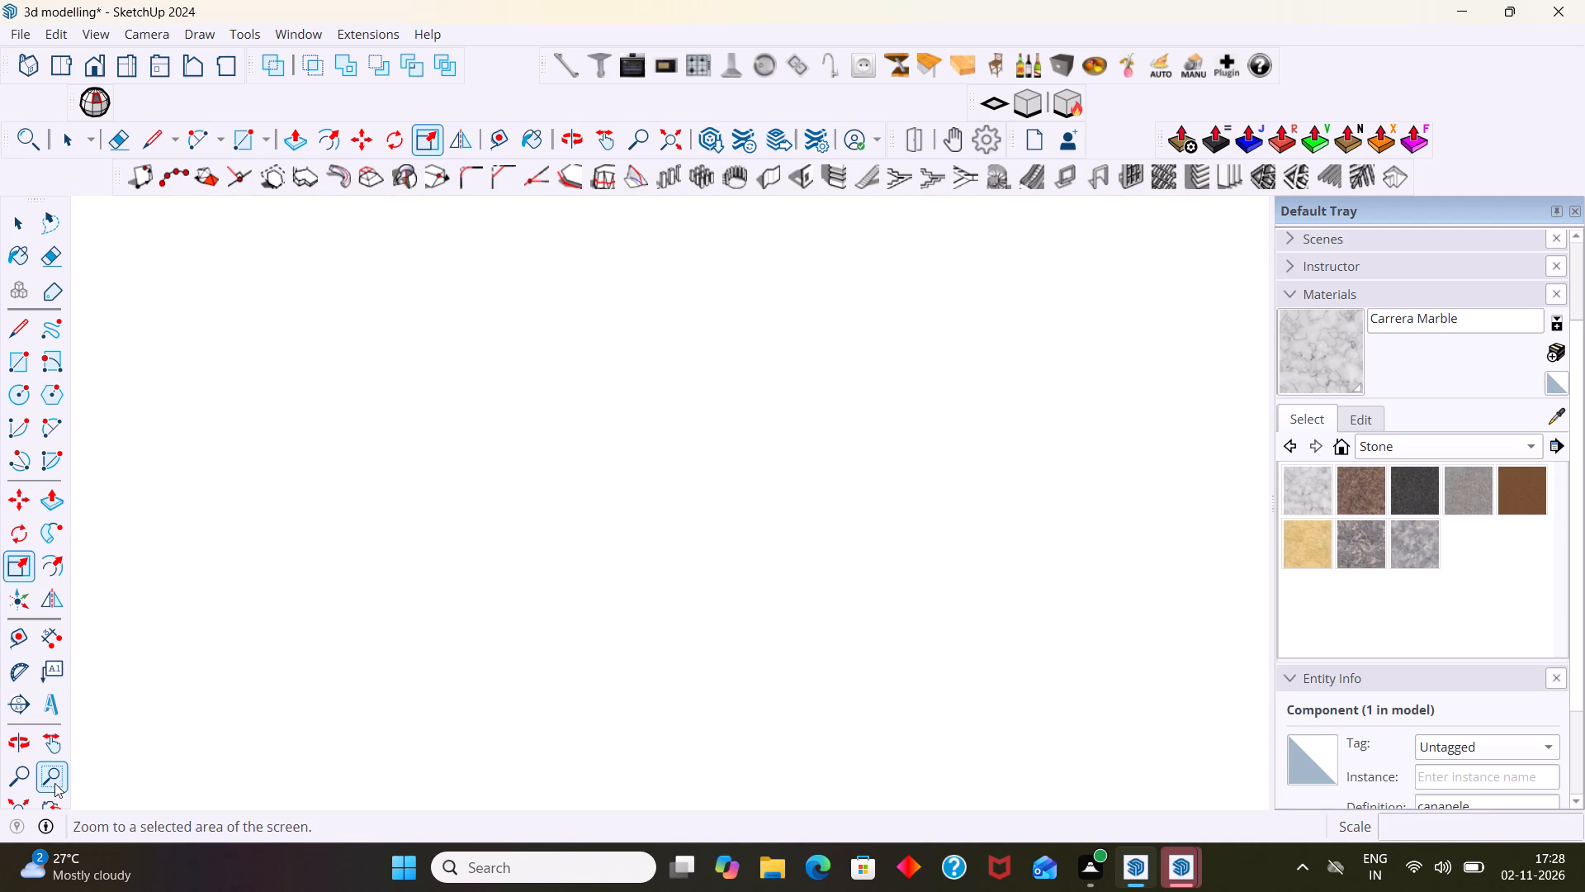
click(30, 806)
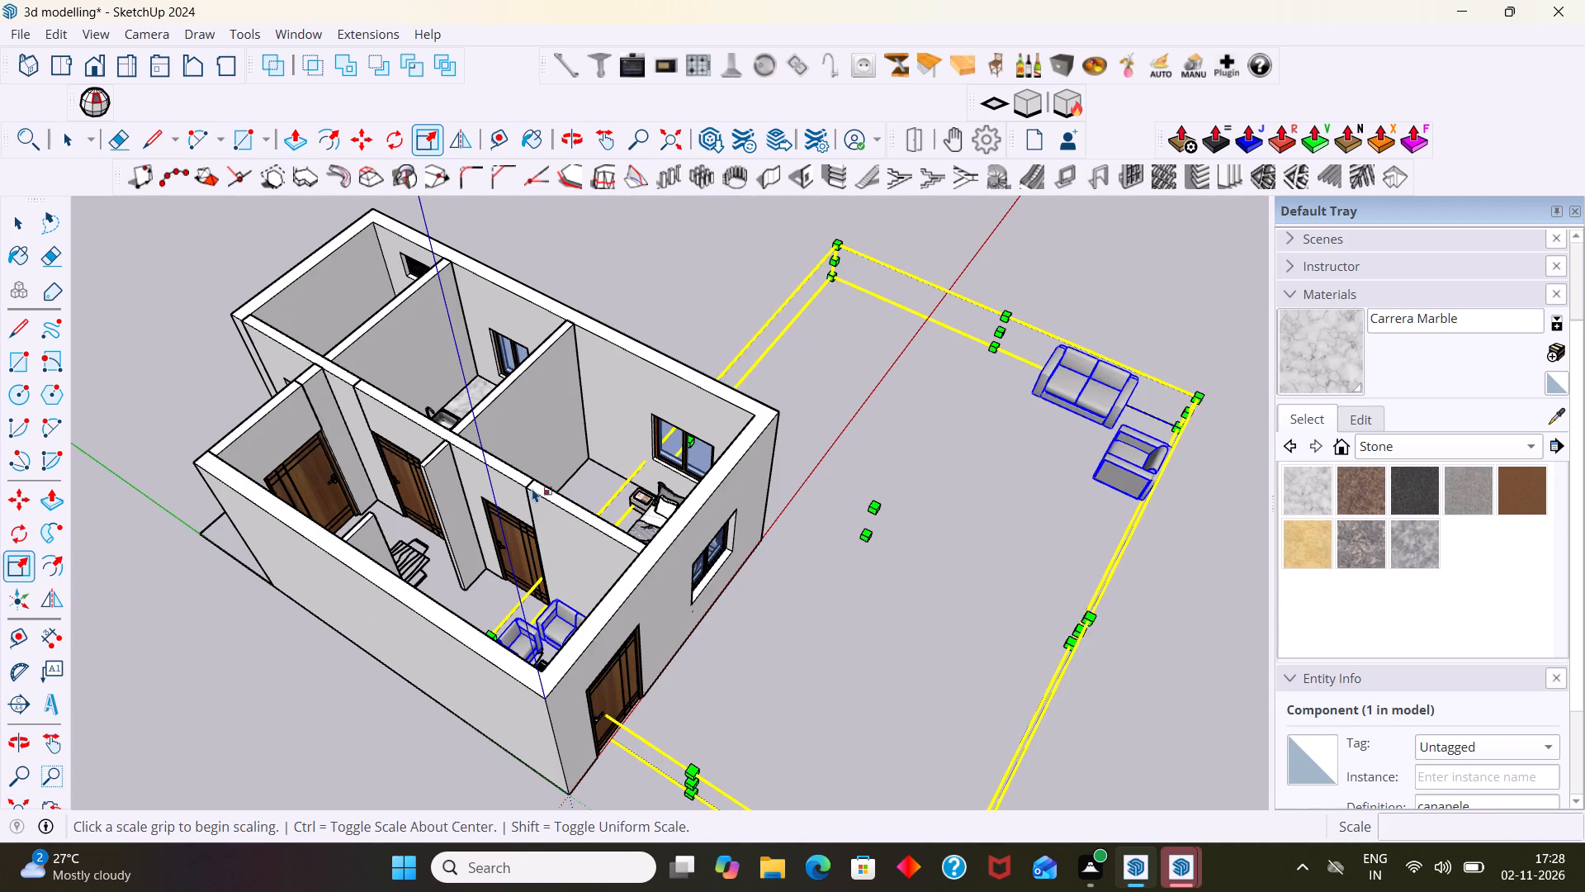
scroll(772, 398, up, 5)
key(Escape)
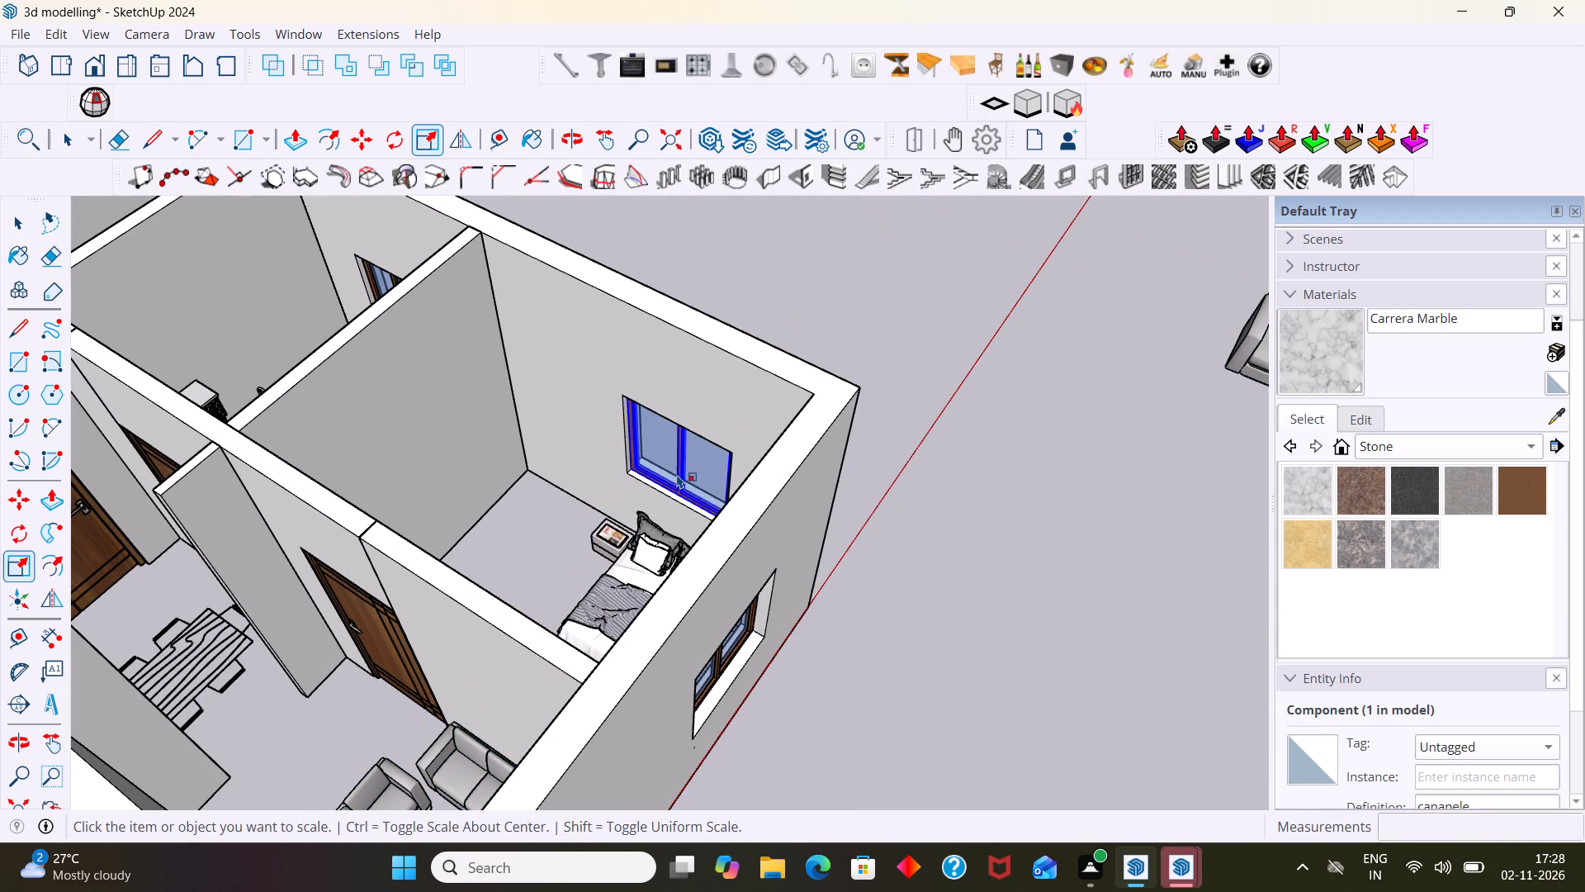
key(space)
Scale the armchair beside the three-seat sofa to about 0.87 in blue from its top face.
scroll(709, 567, down, 3)
middle_drag(764, 627, 1104, 743)
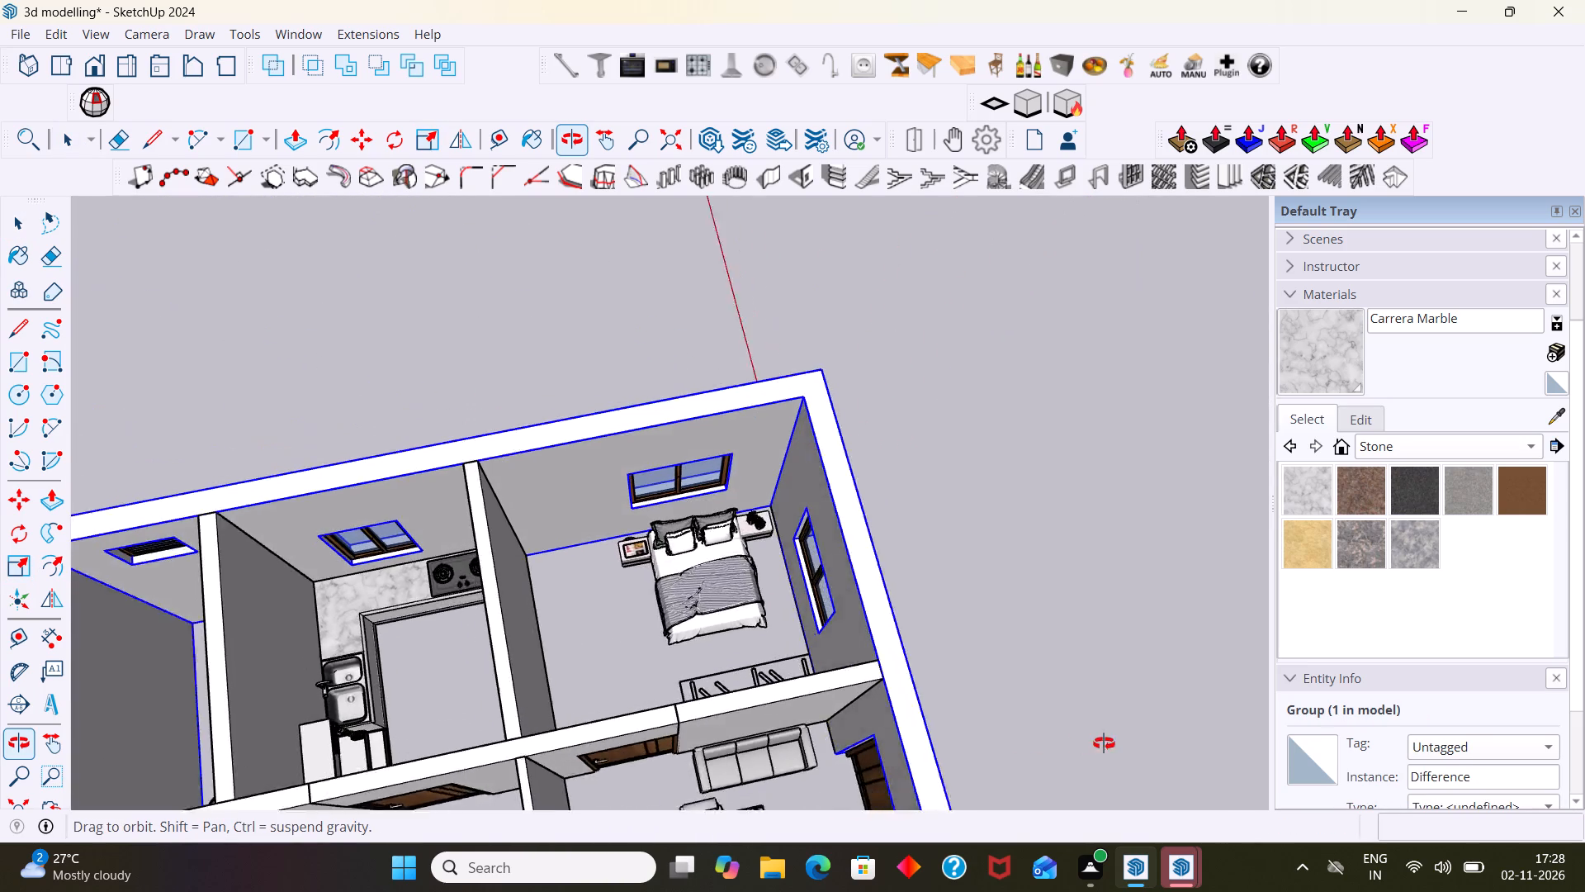
middle_drag(1104, 743, 428, 733)
scroll(367, 588, up, 4)
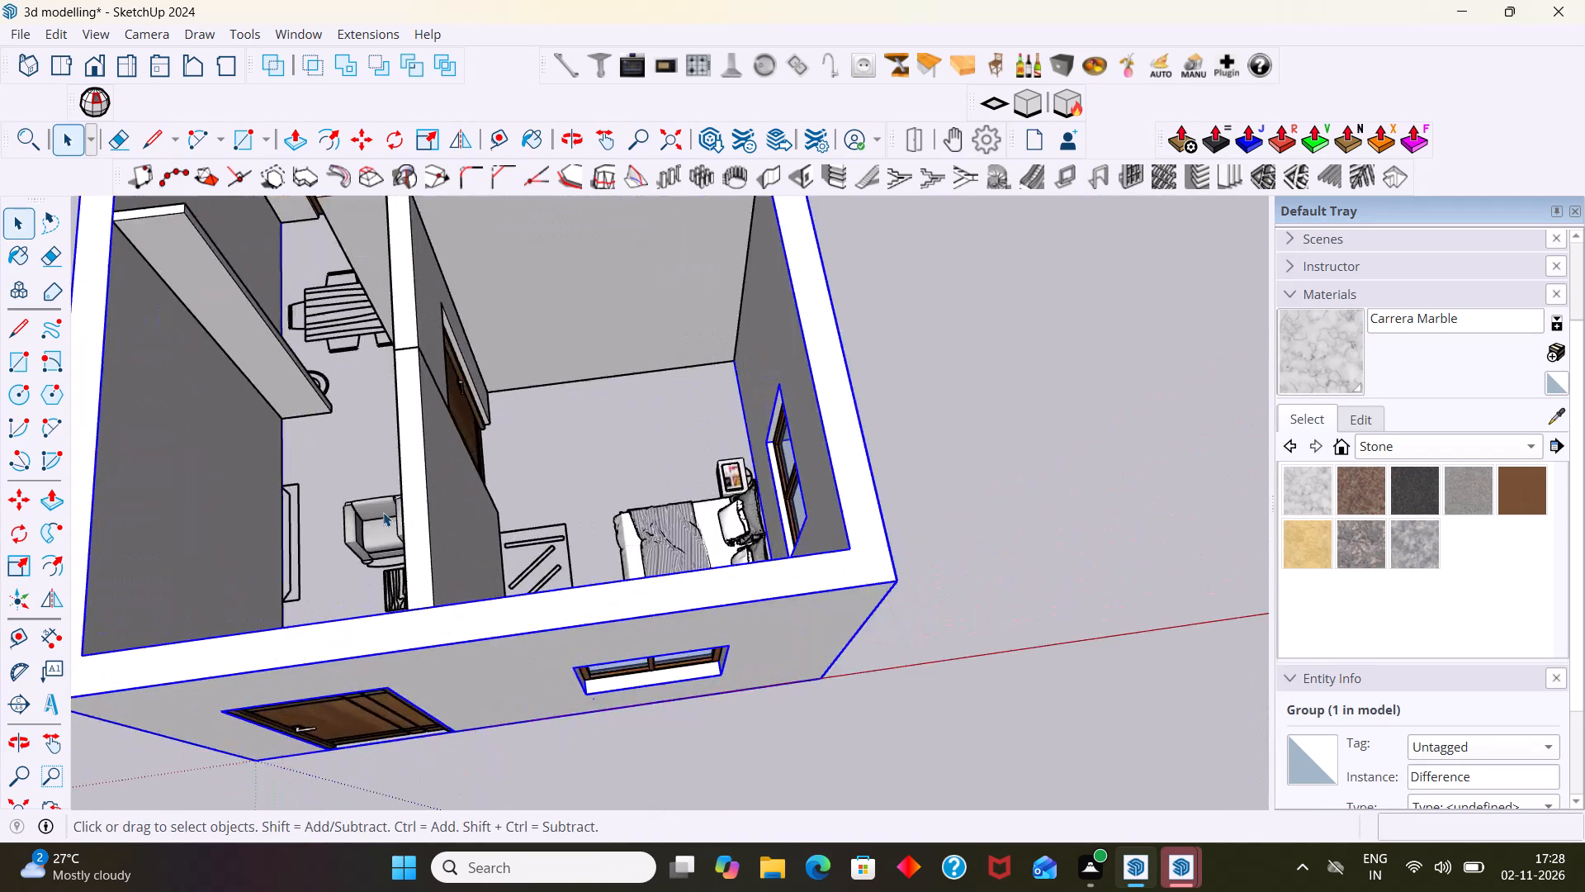
scroll(383, 512, up, 14)
click(383, 540)
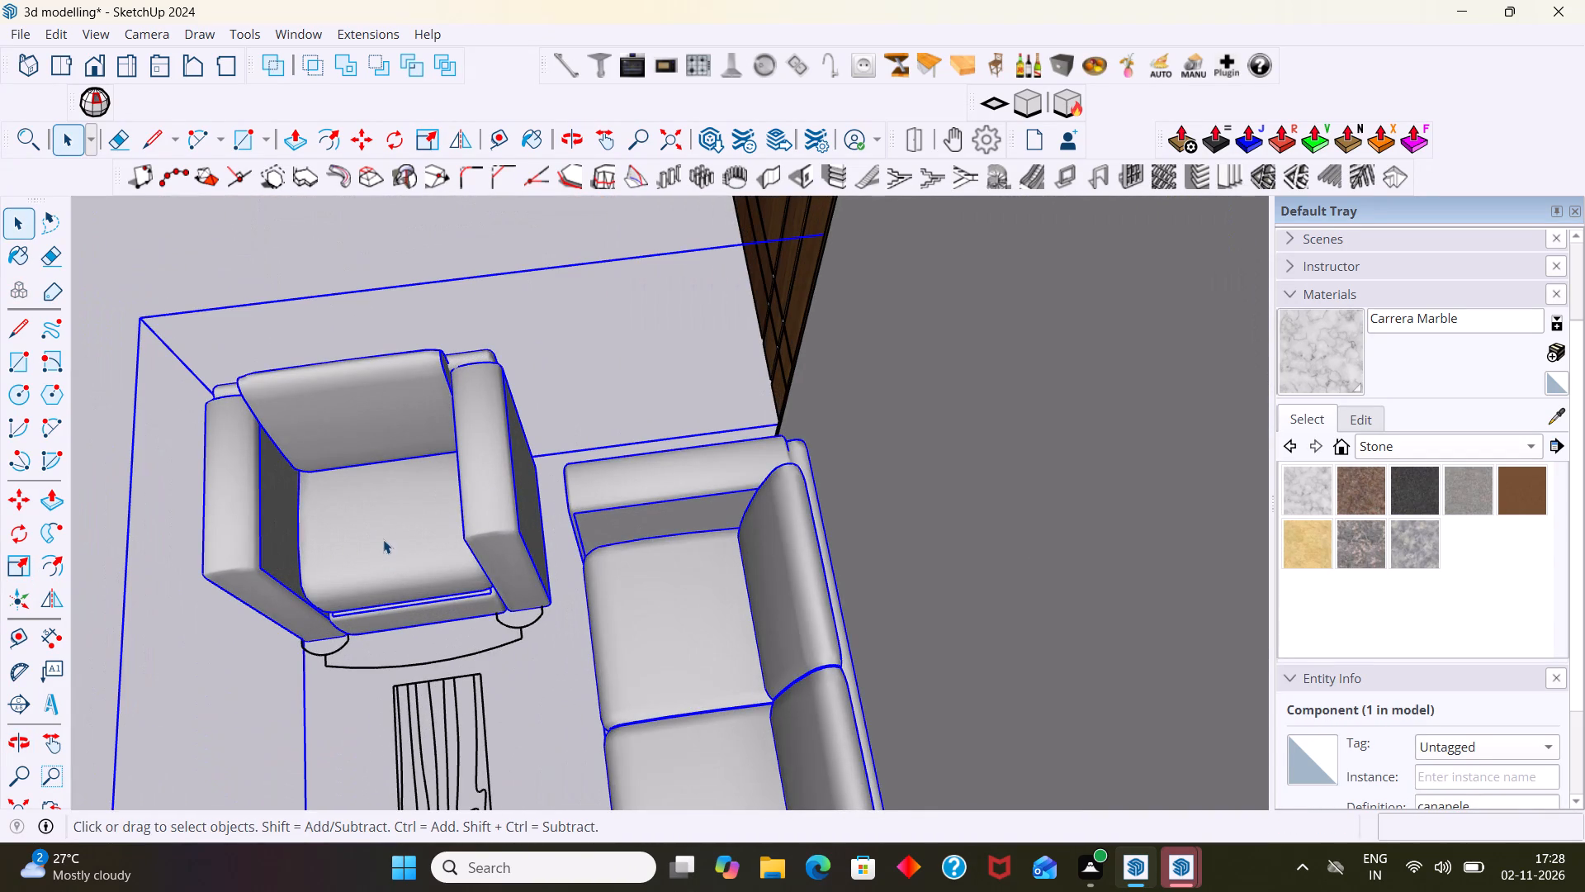
click(383, 539)
double_click(442, 480)
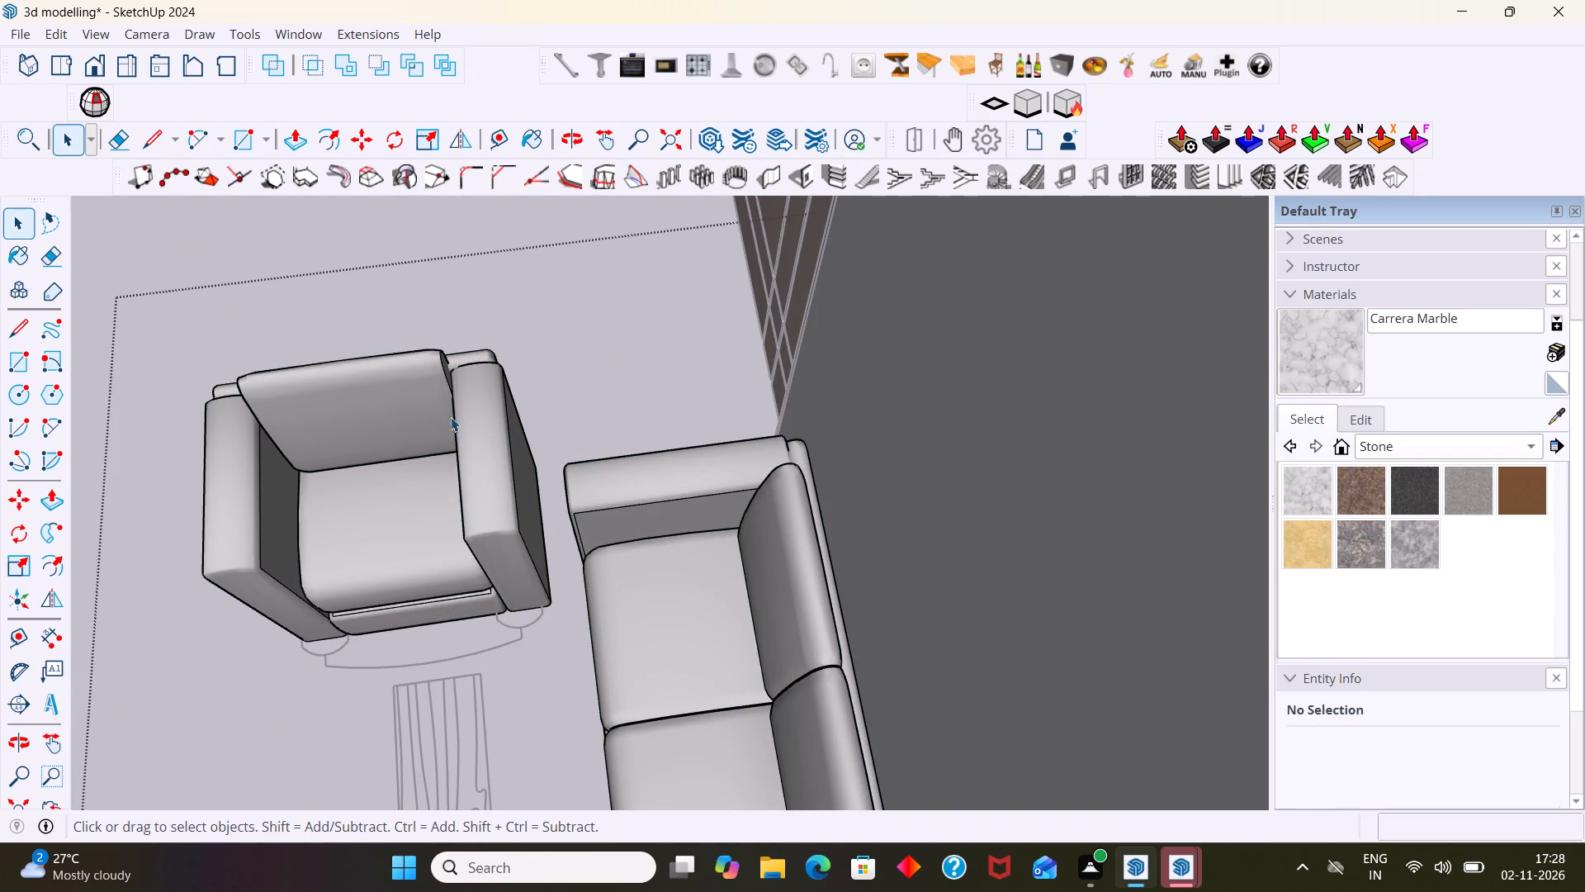
click(438, 402)
click(438, 401)
double_click(433, 395)
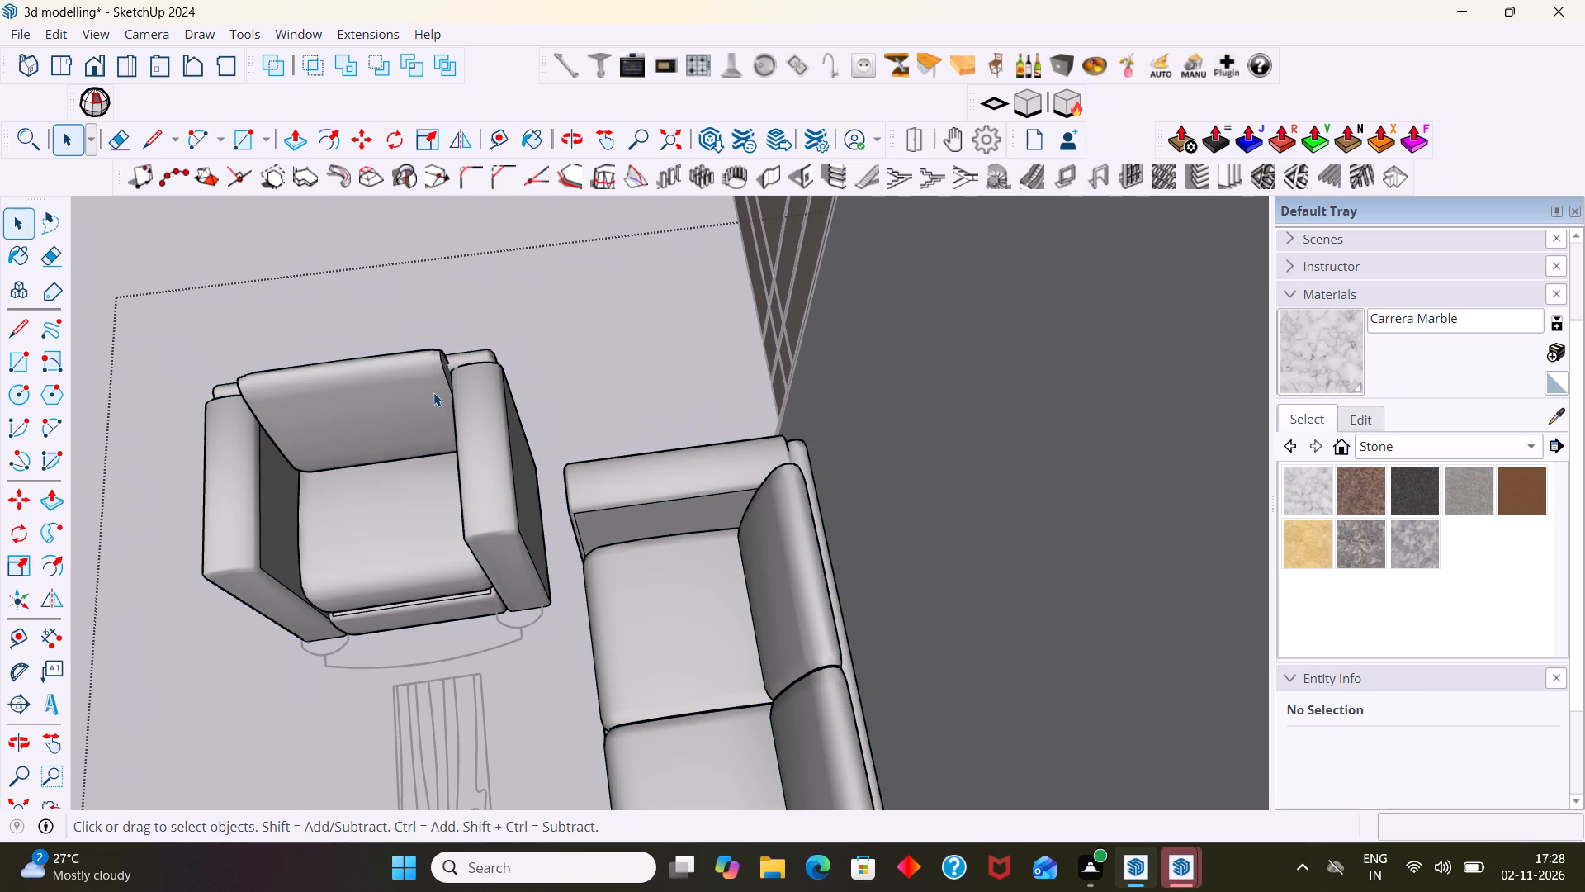
click(433, 392)
key(s)
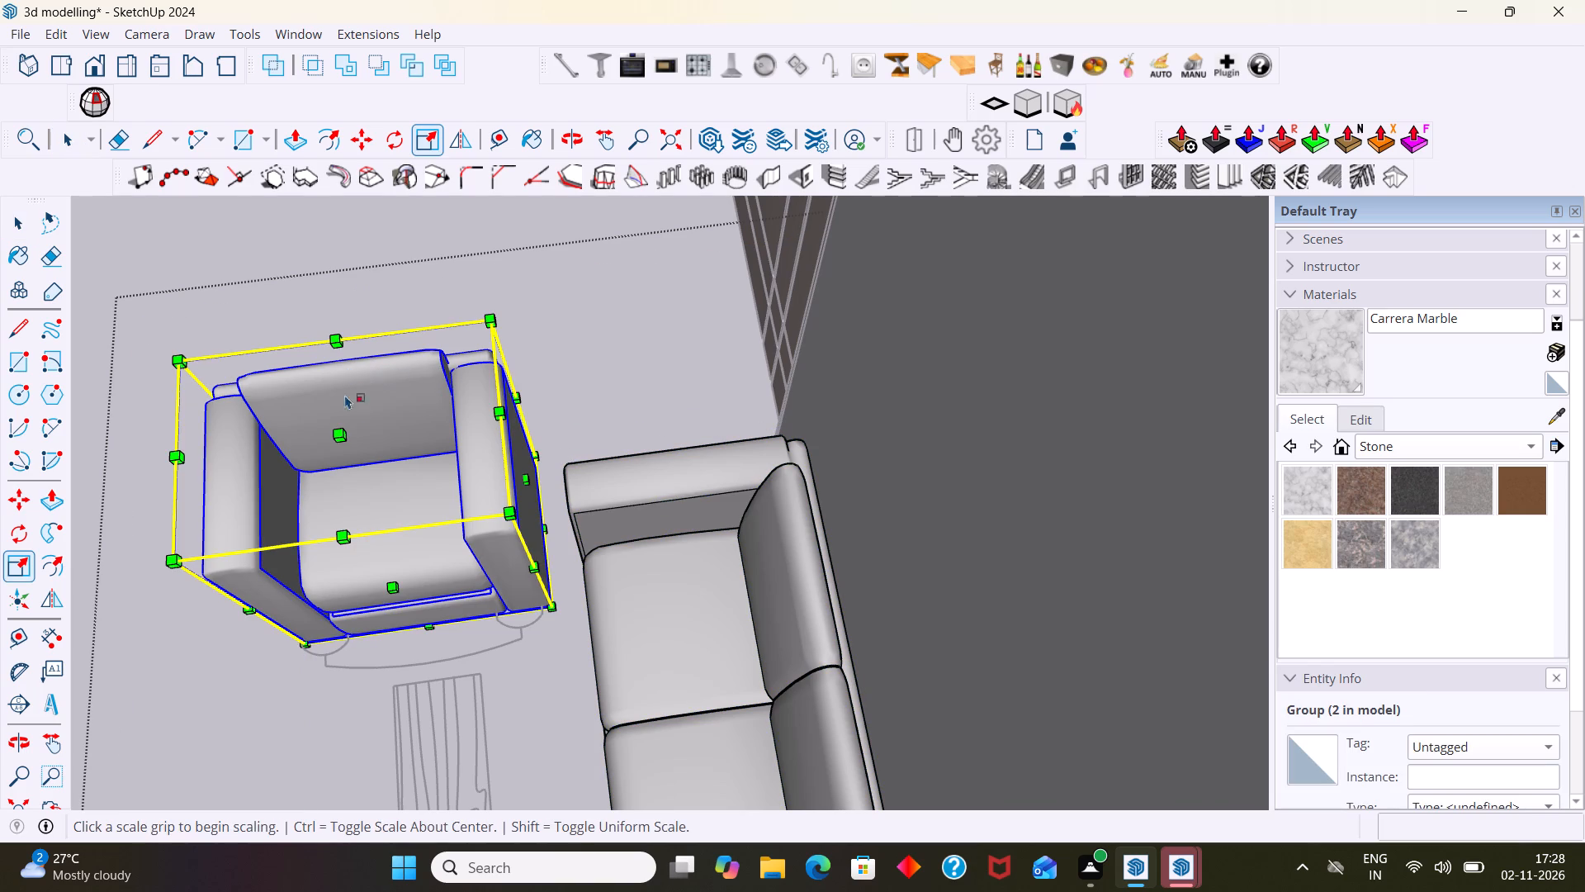
click(334, 339)
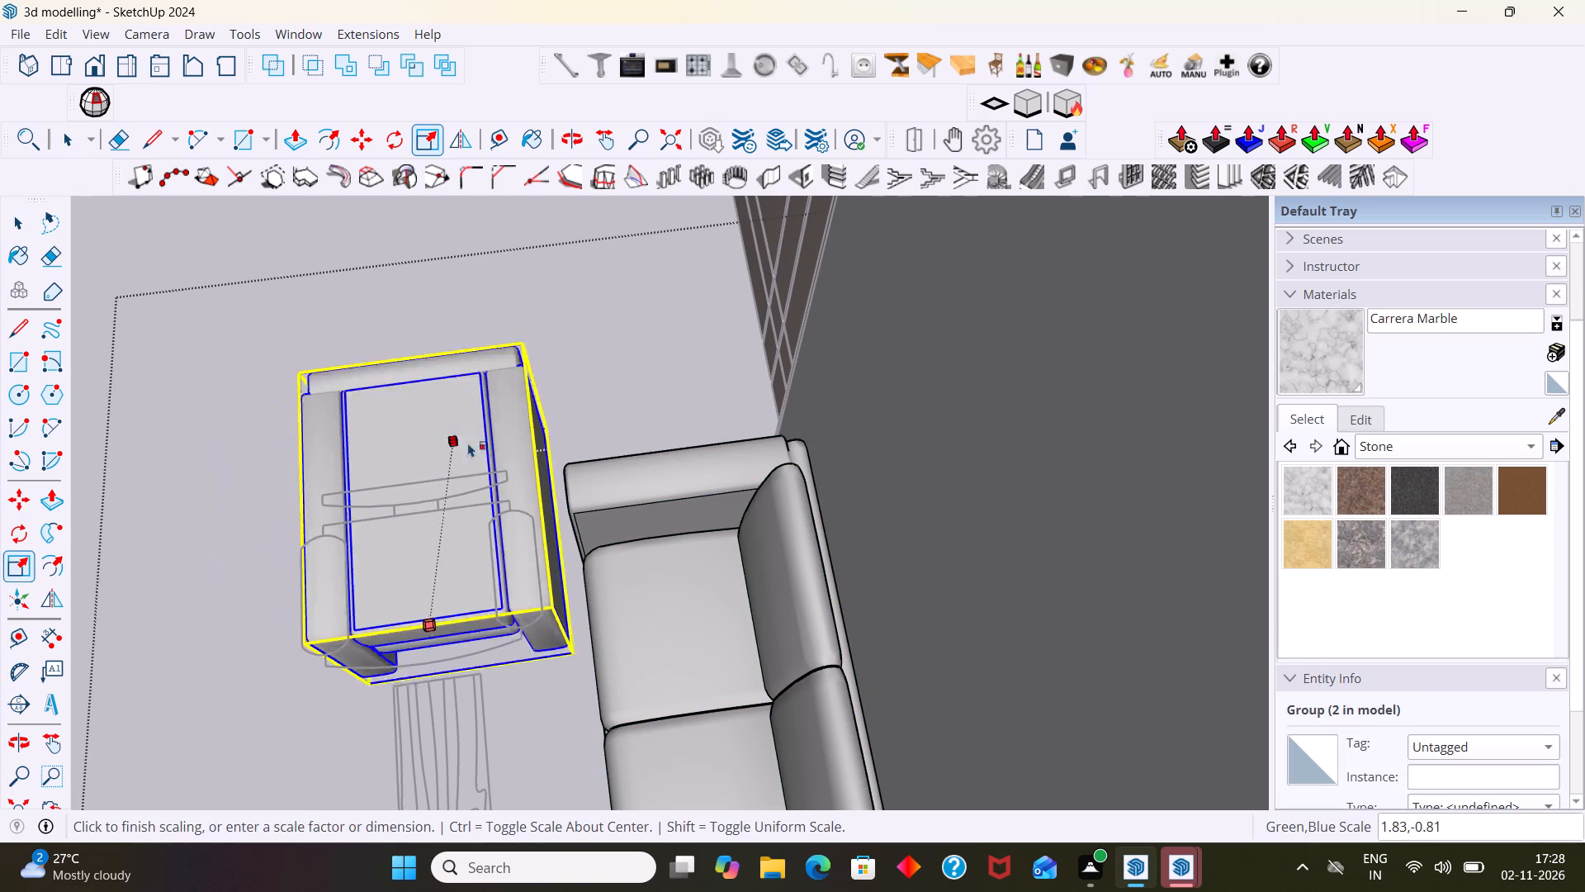
key(Escape)
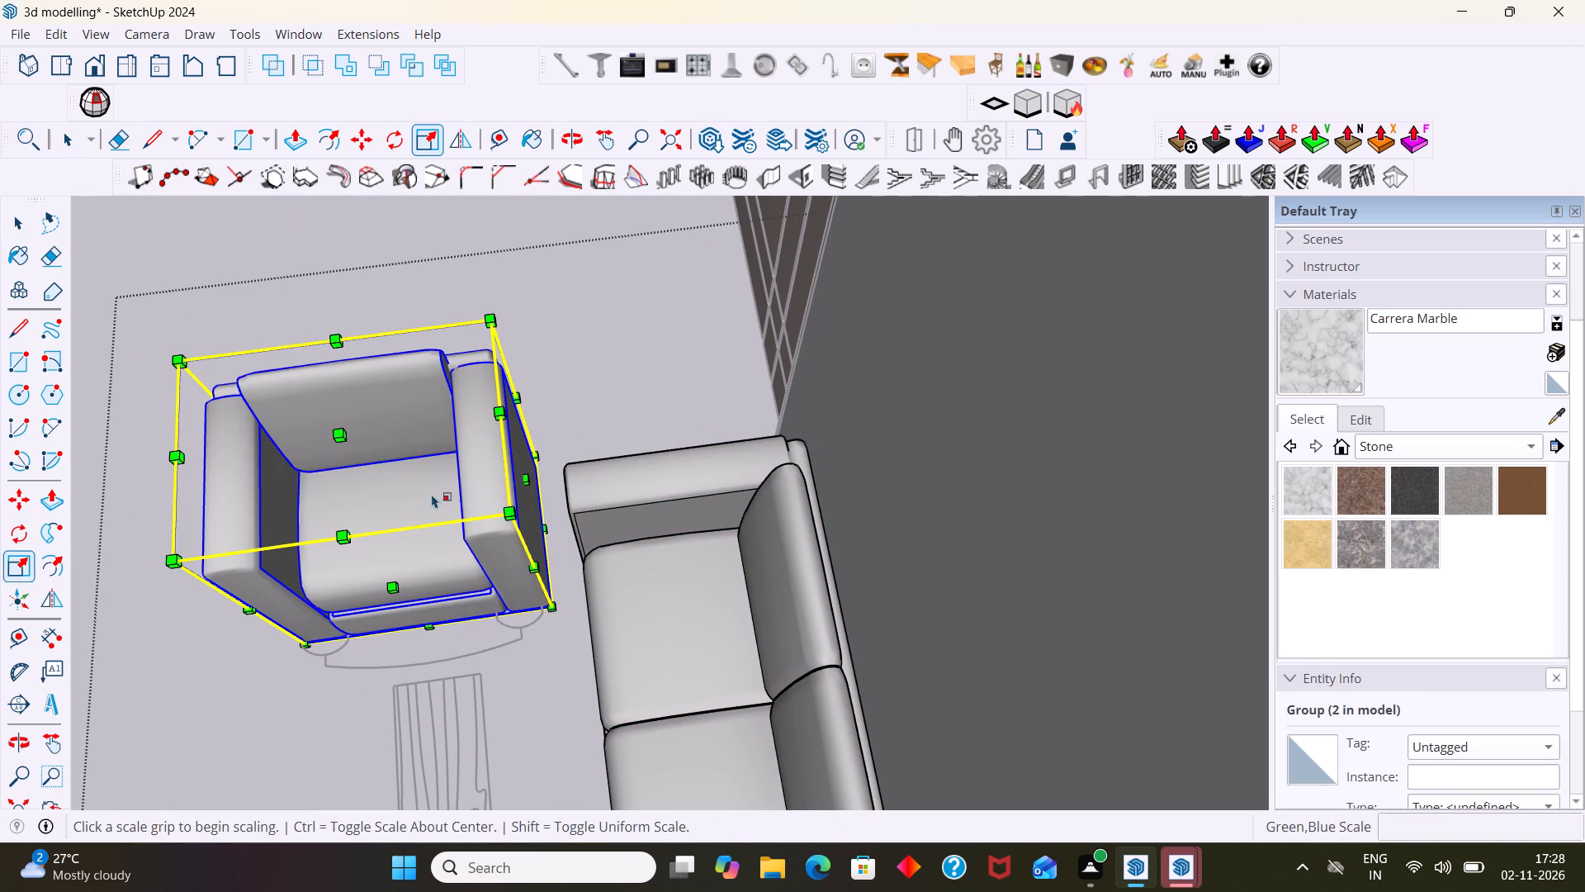
click(345, 429)
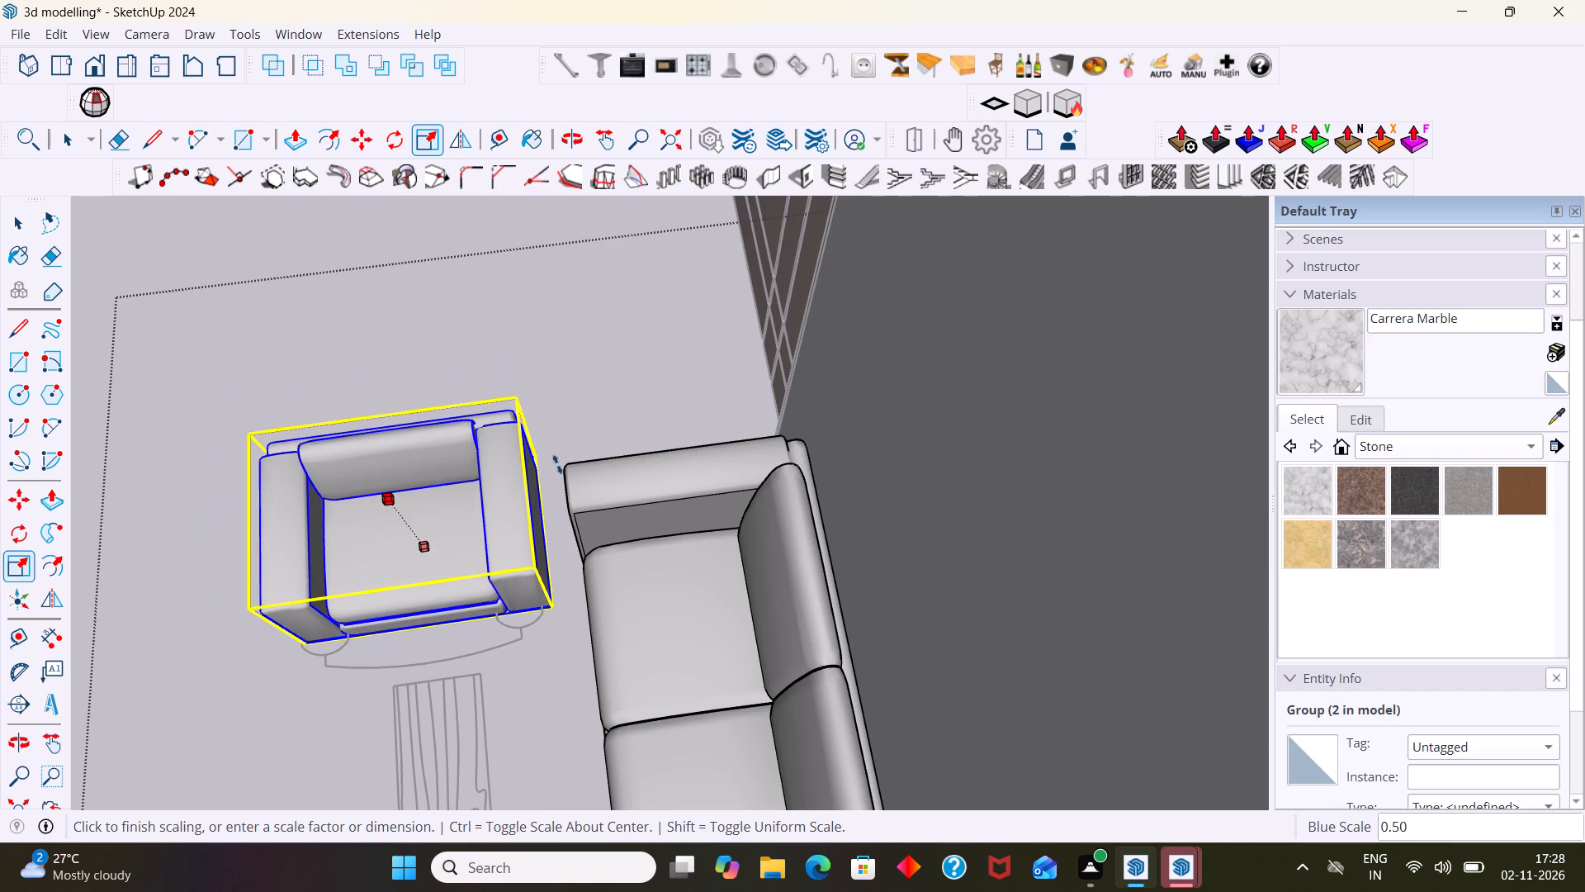
click(781, 431)
key(space)
click(694, 399)
Examine the lowered armchair beside the three-seat sofa and within the whole house, and leave the sofa set component.
scroll(688, 396, down, 2)
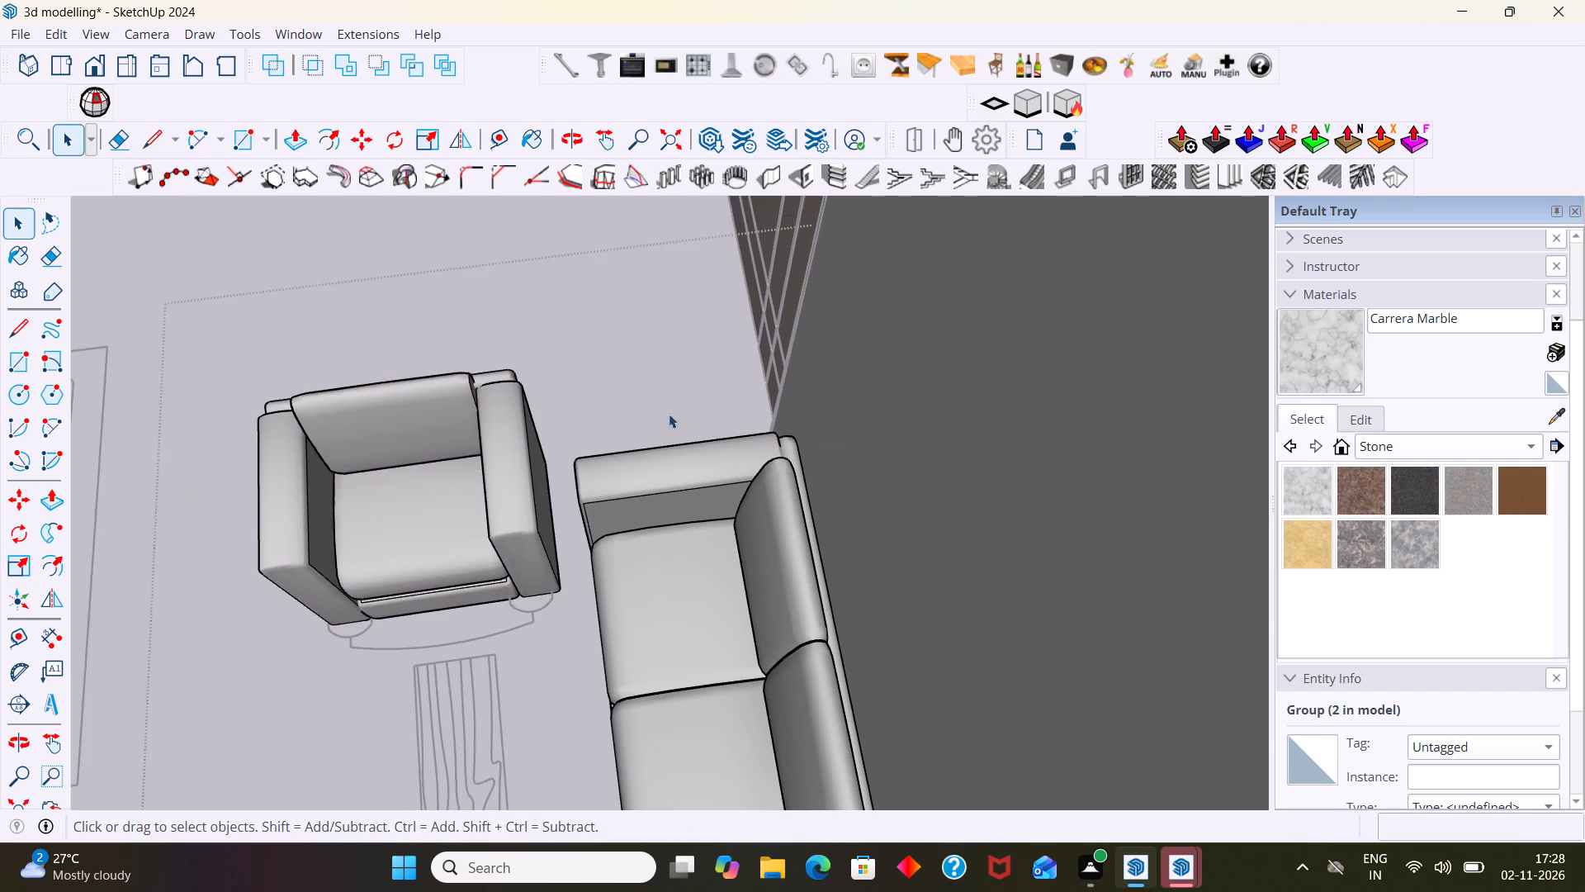
scroll(669, 414, down, 1)
middle_drag(626, 473, 737, 433)
scroll(583, 482, down, 2)
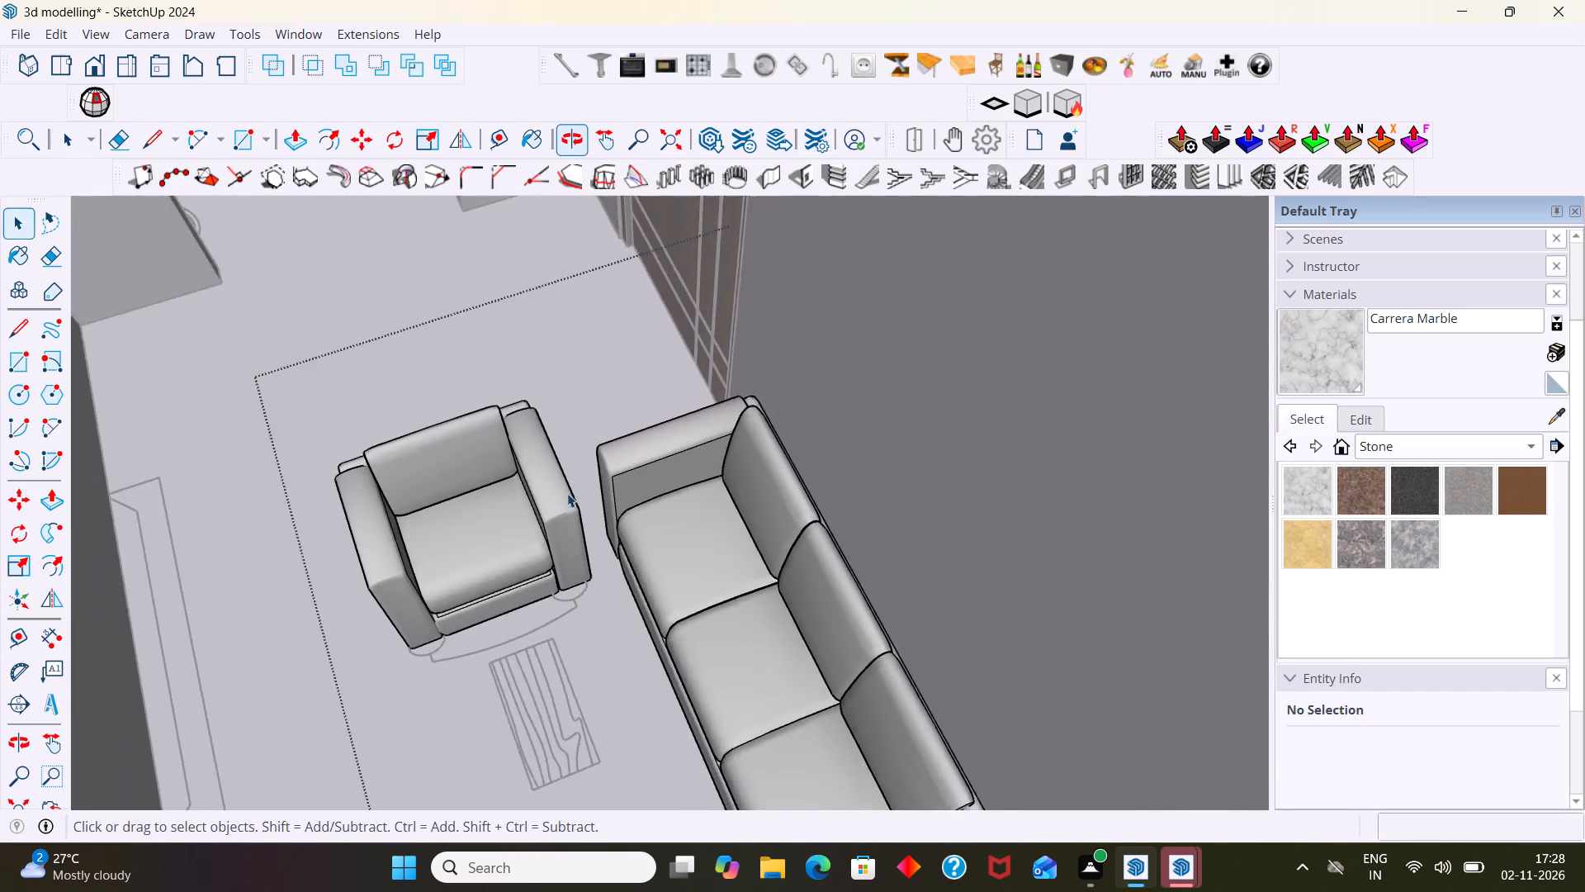
scroll(567, 493, down, 3)
click(12, 799)
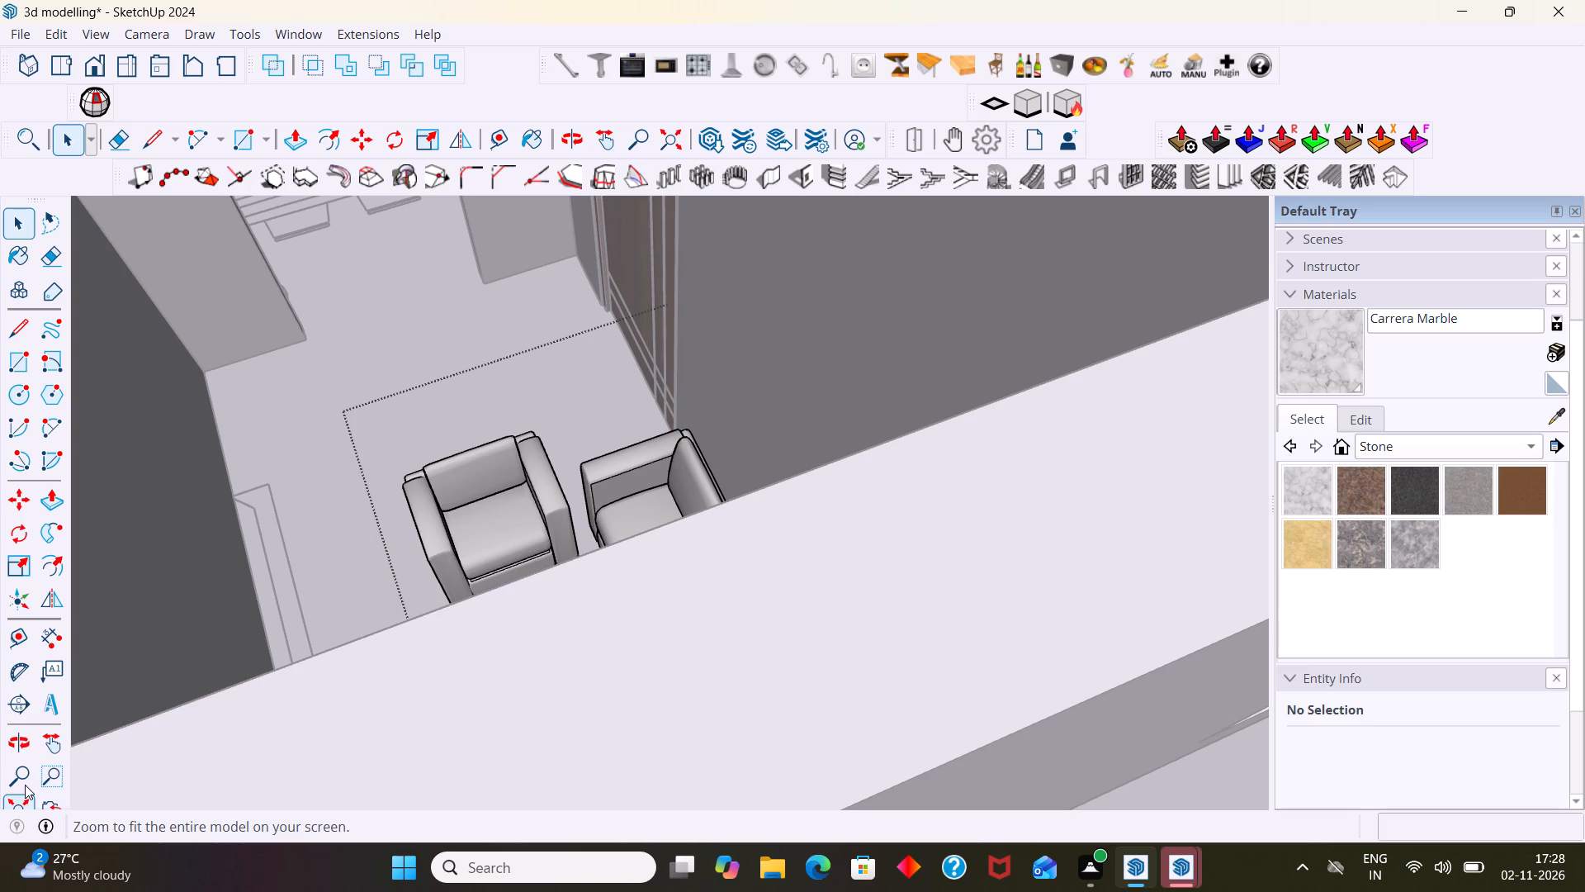
scroll(368, 561, up, 2)
middle_drag(370, 559, 603, 583)
scroll(608, 557, up, 1)
scroll(608, 557, down, 3)
click(674, 387)
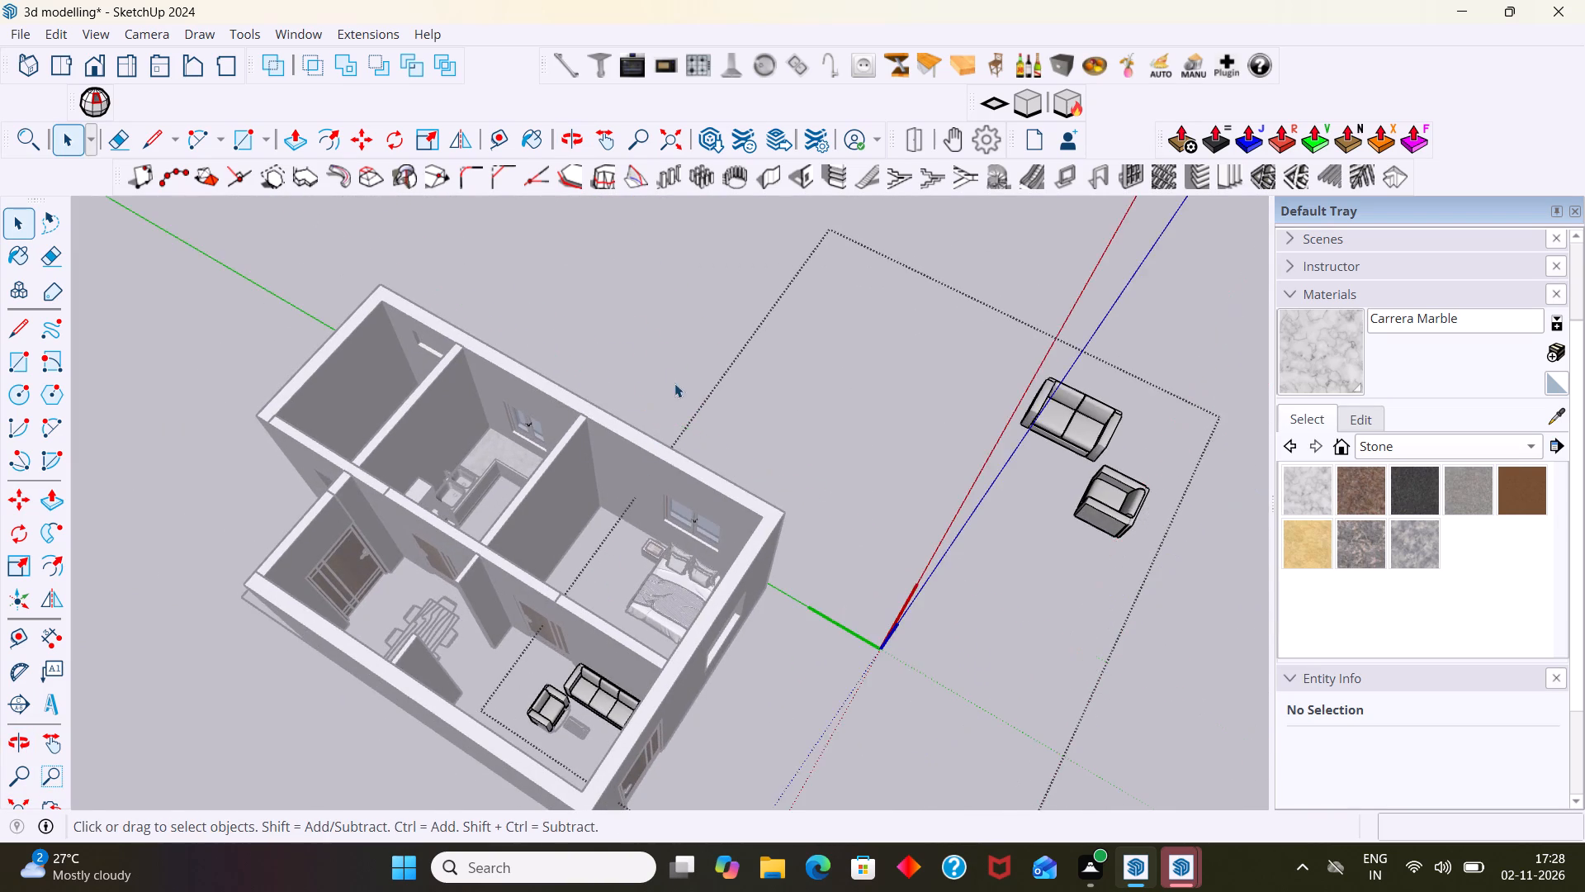
scroll(606, 526, up, 3)
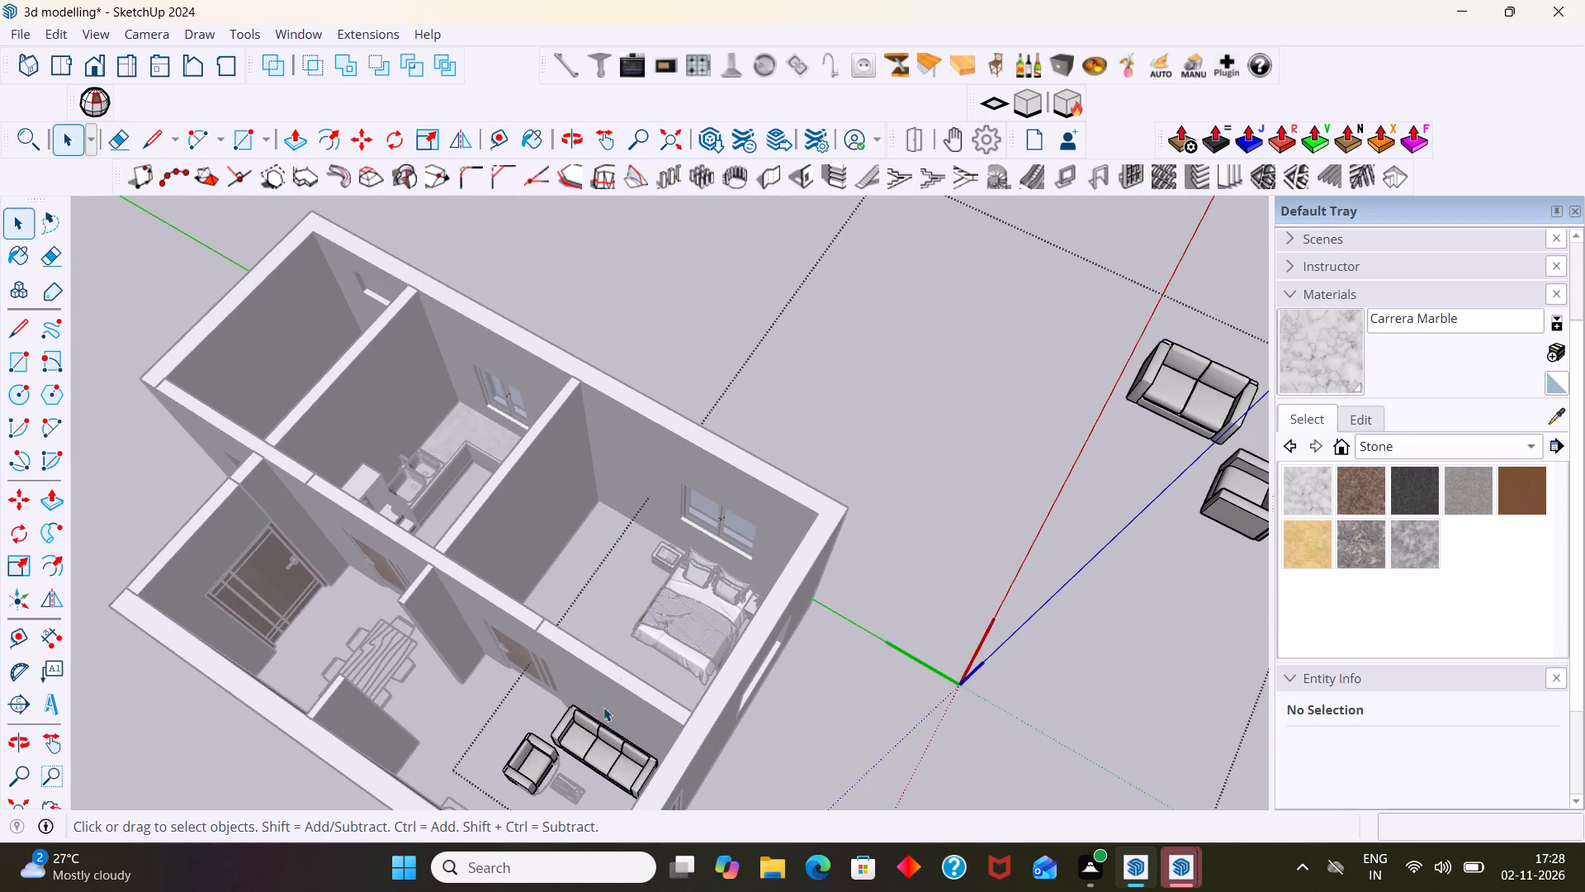
scroll(490, 681, up, 3)
scroll(594, 595, down, 9)
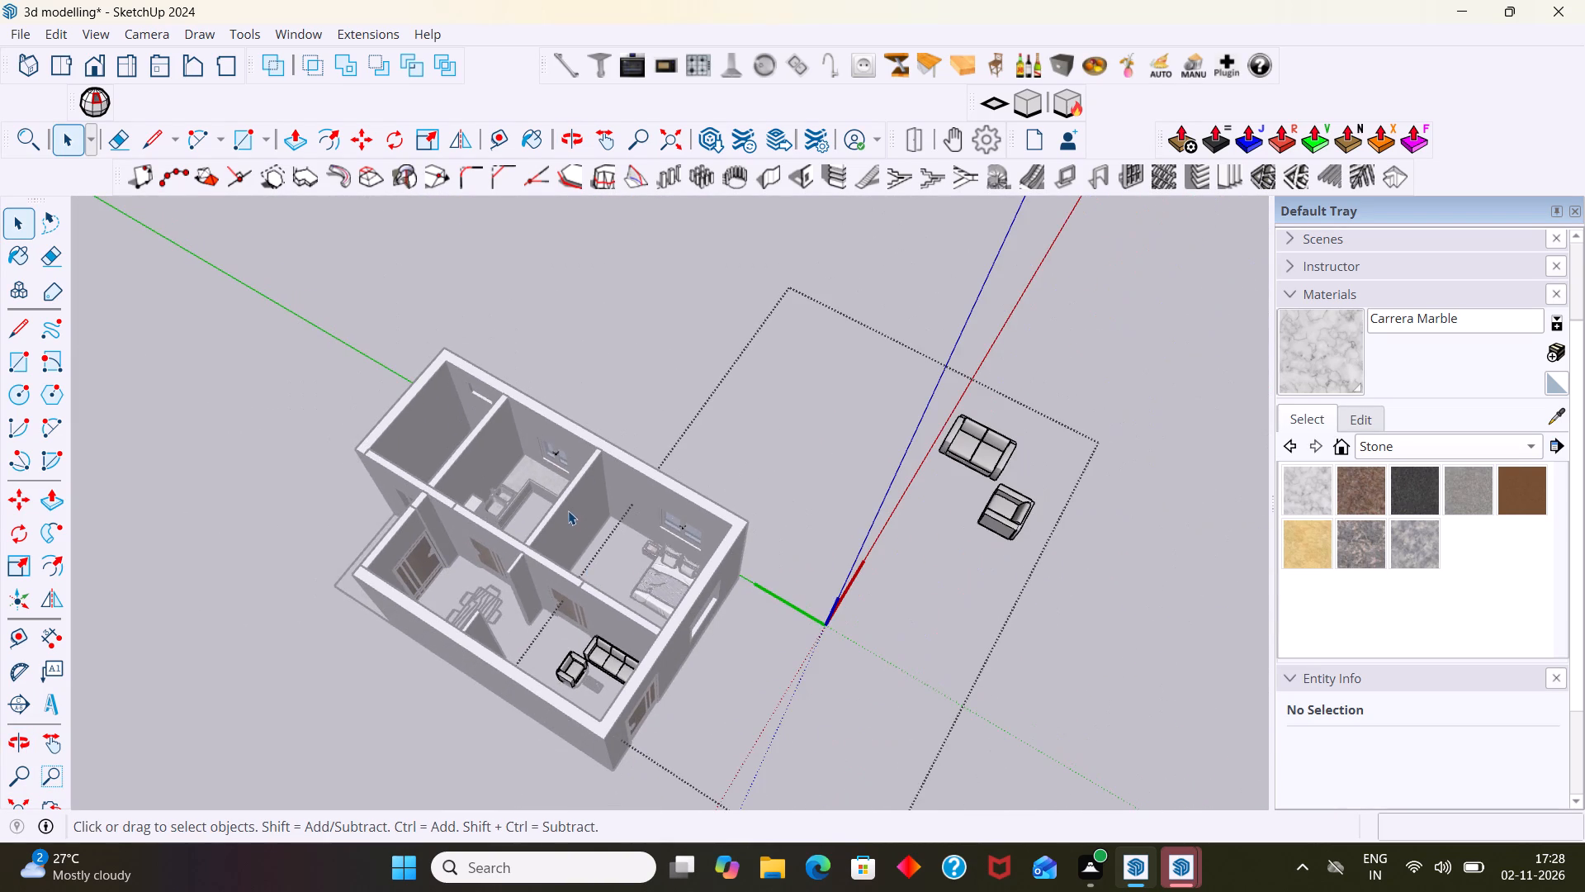
key(Escape)
Inside the sofa set component, scale the armchair to 1.25 in green from its front face, towards the wood-grain table.
scroll(542, 510, up, 5)
scroll(613, 805, up, 1)
middle_drag(614, 804, 733, 766)
scroll(678, 777, up, 3)
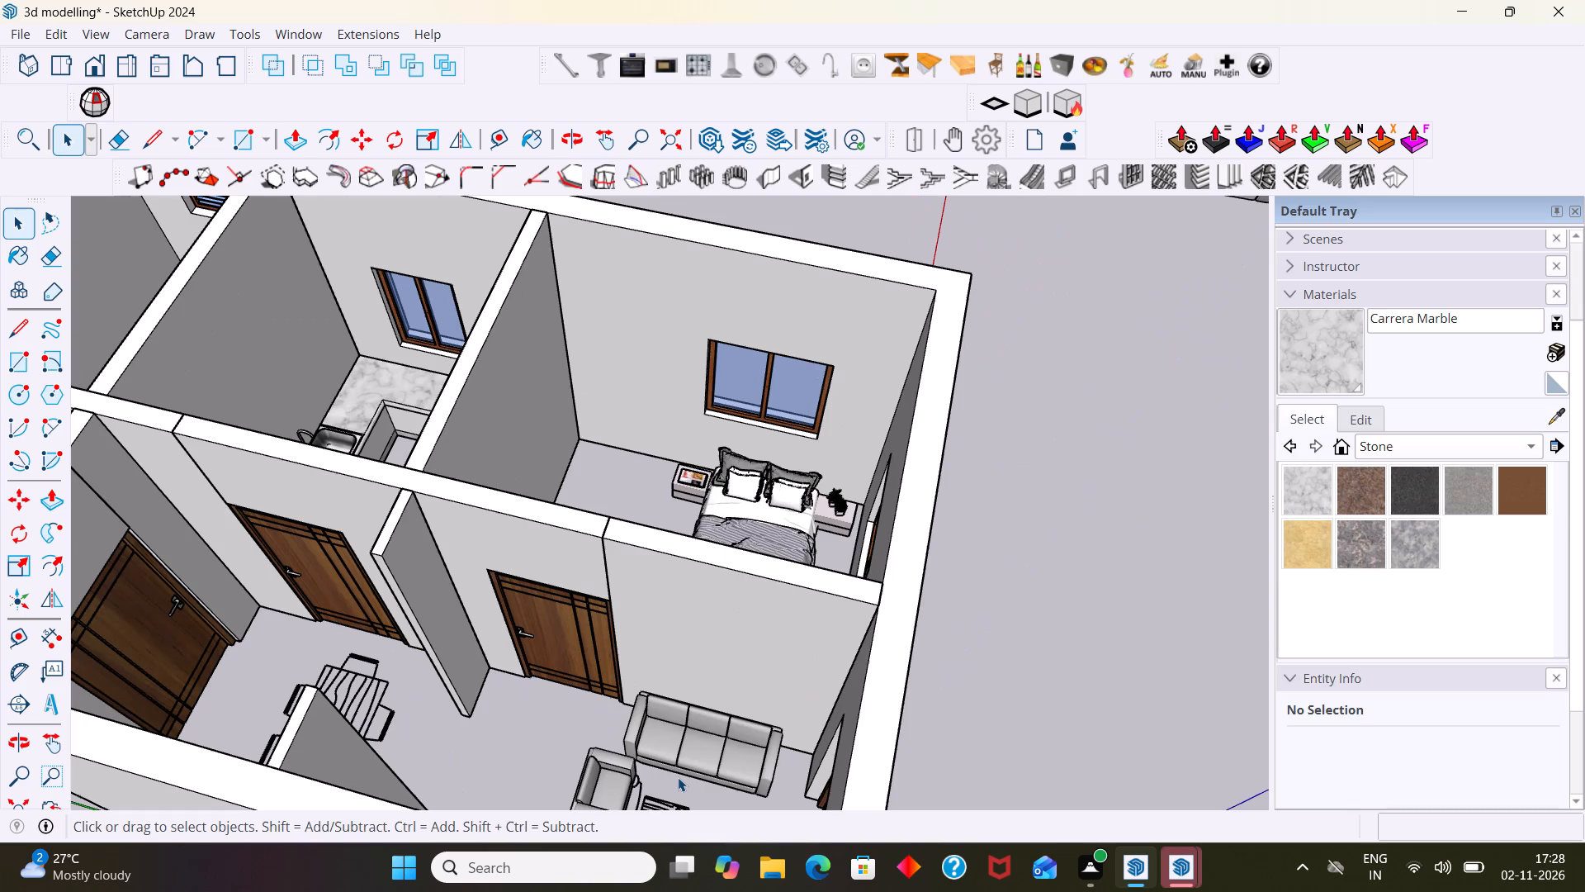
shift+middle_drag(676, 778, 625, 623)
middle_drag(584, 635, 711, 719)
scroll(641, 671, up, 6)
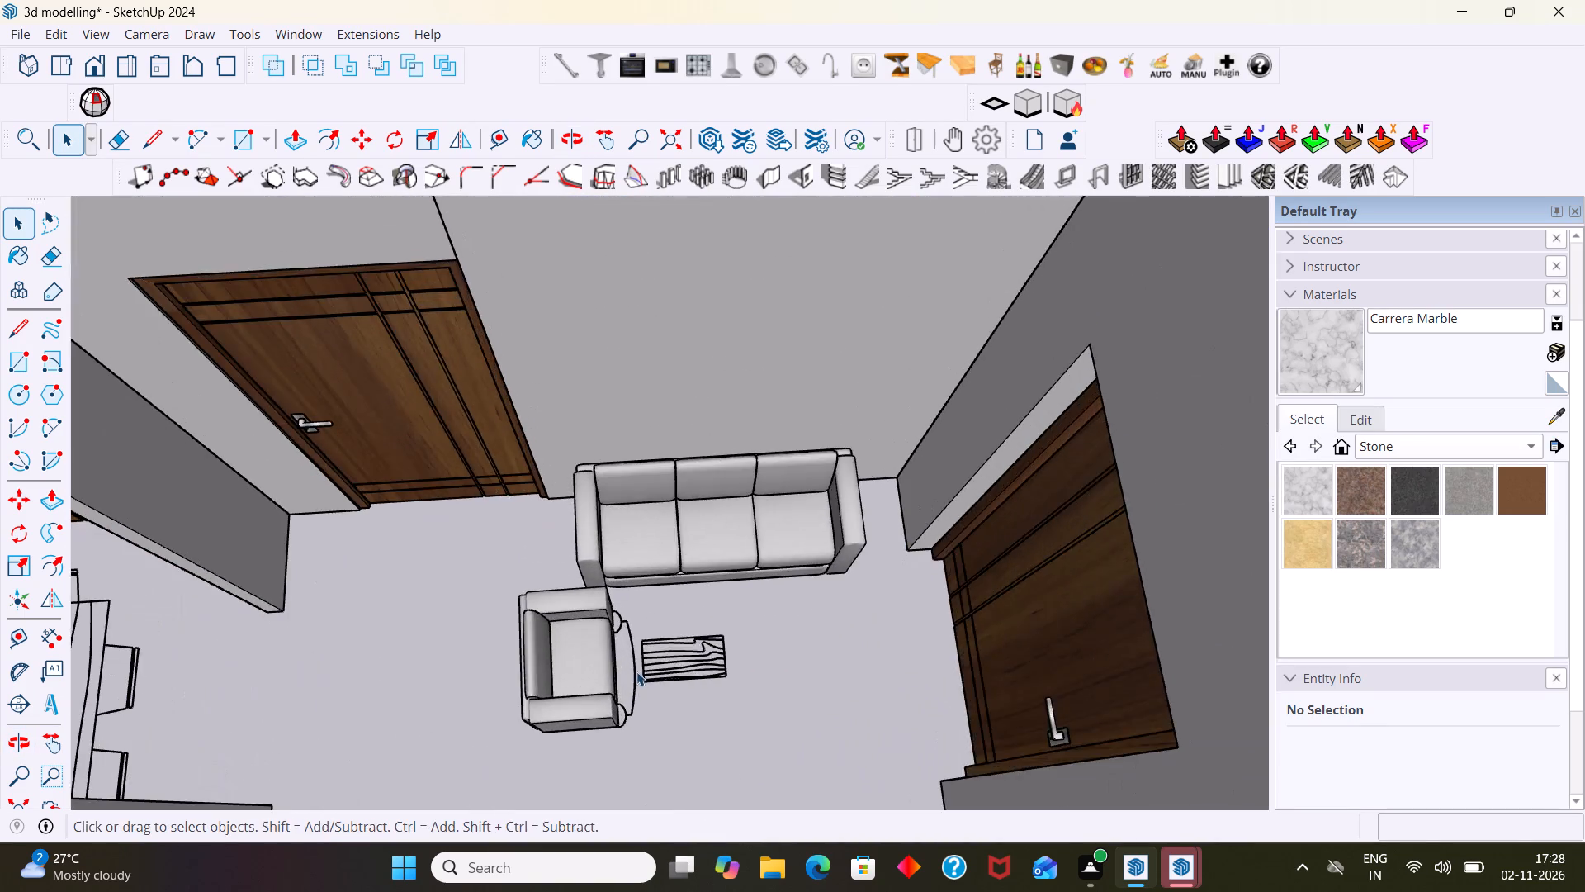
middle_drag(636, 671, 558, 671)
scroll(555, 661, up, 5)
middle_drag(593, 650, 403, 644)
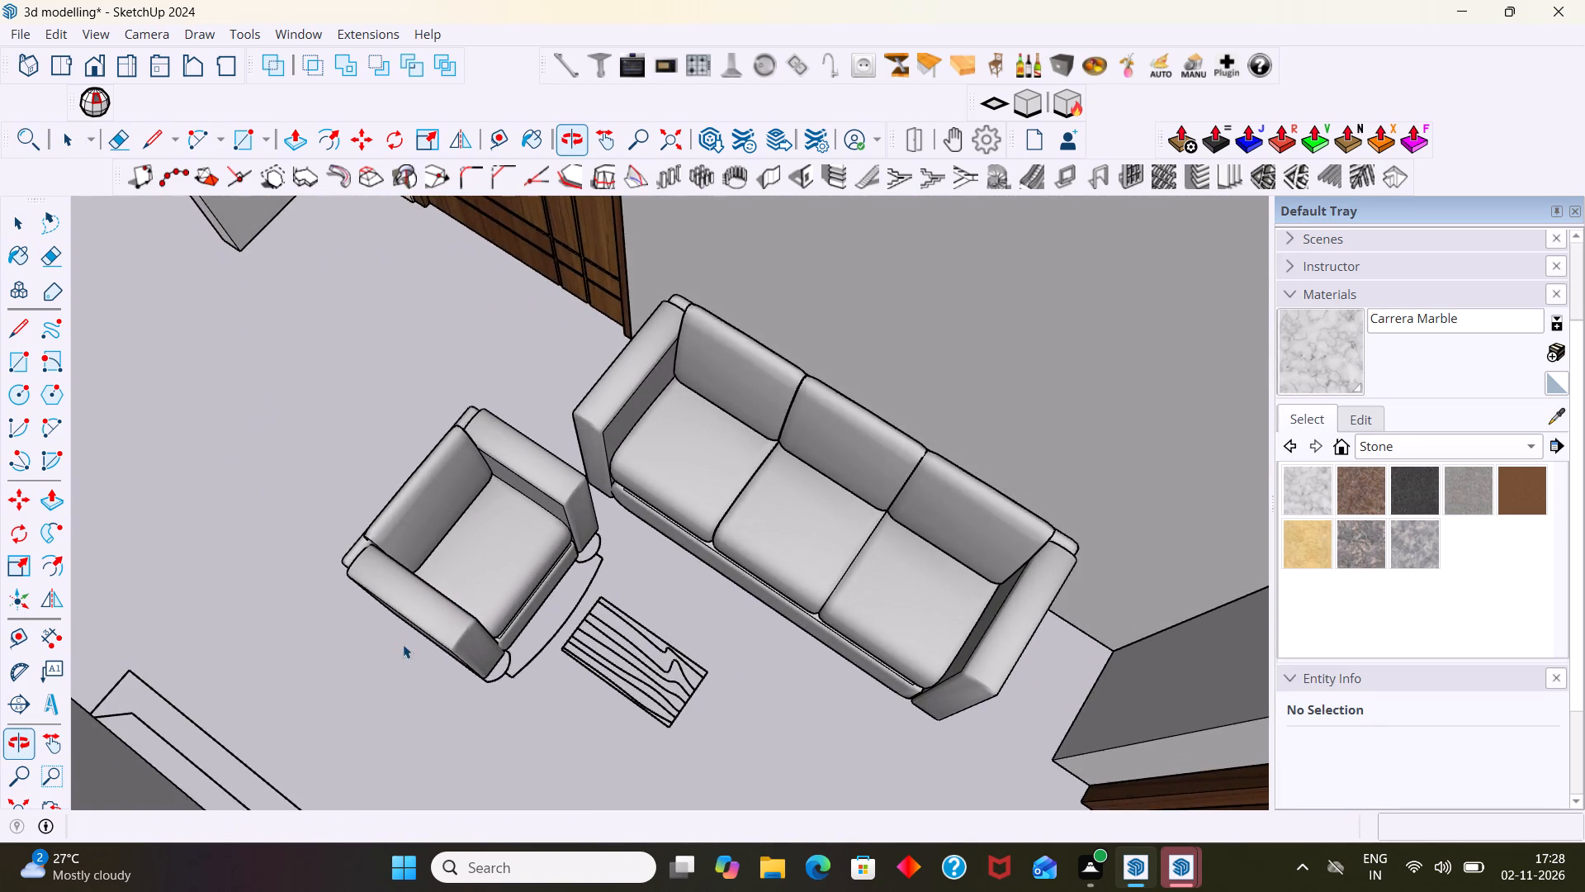
scroll(497, 614, up, 3)
click(545, 586)
triple_click(545, 586)
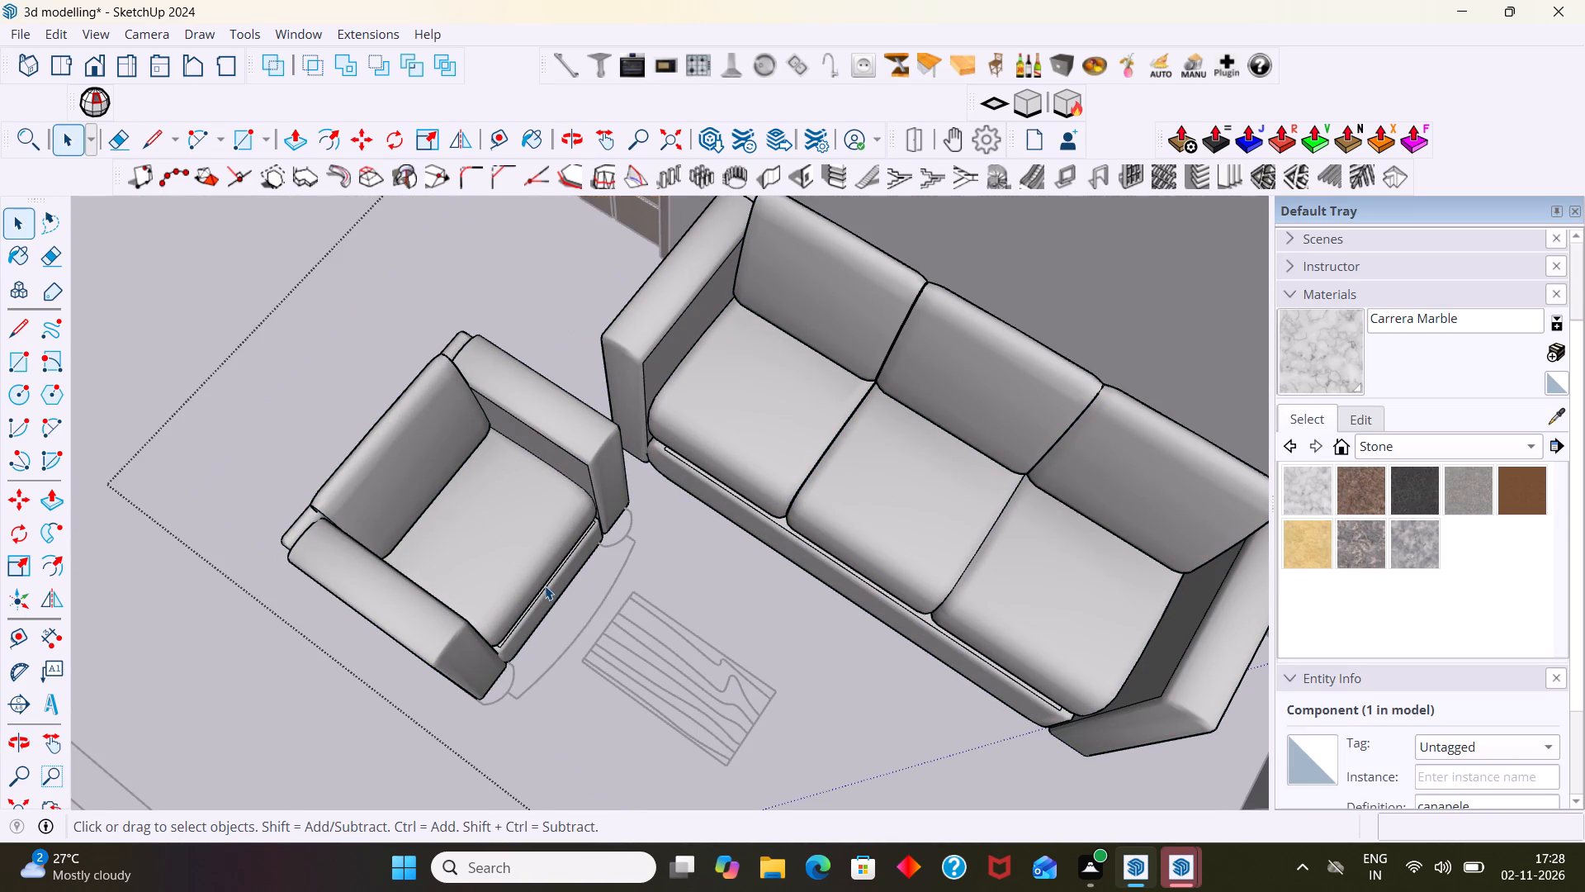
double_click(541, 585)
key(s)
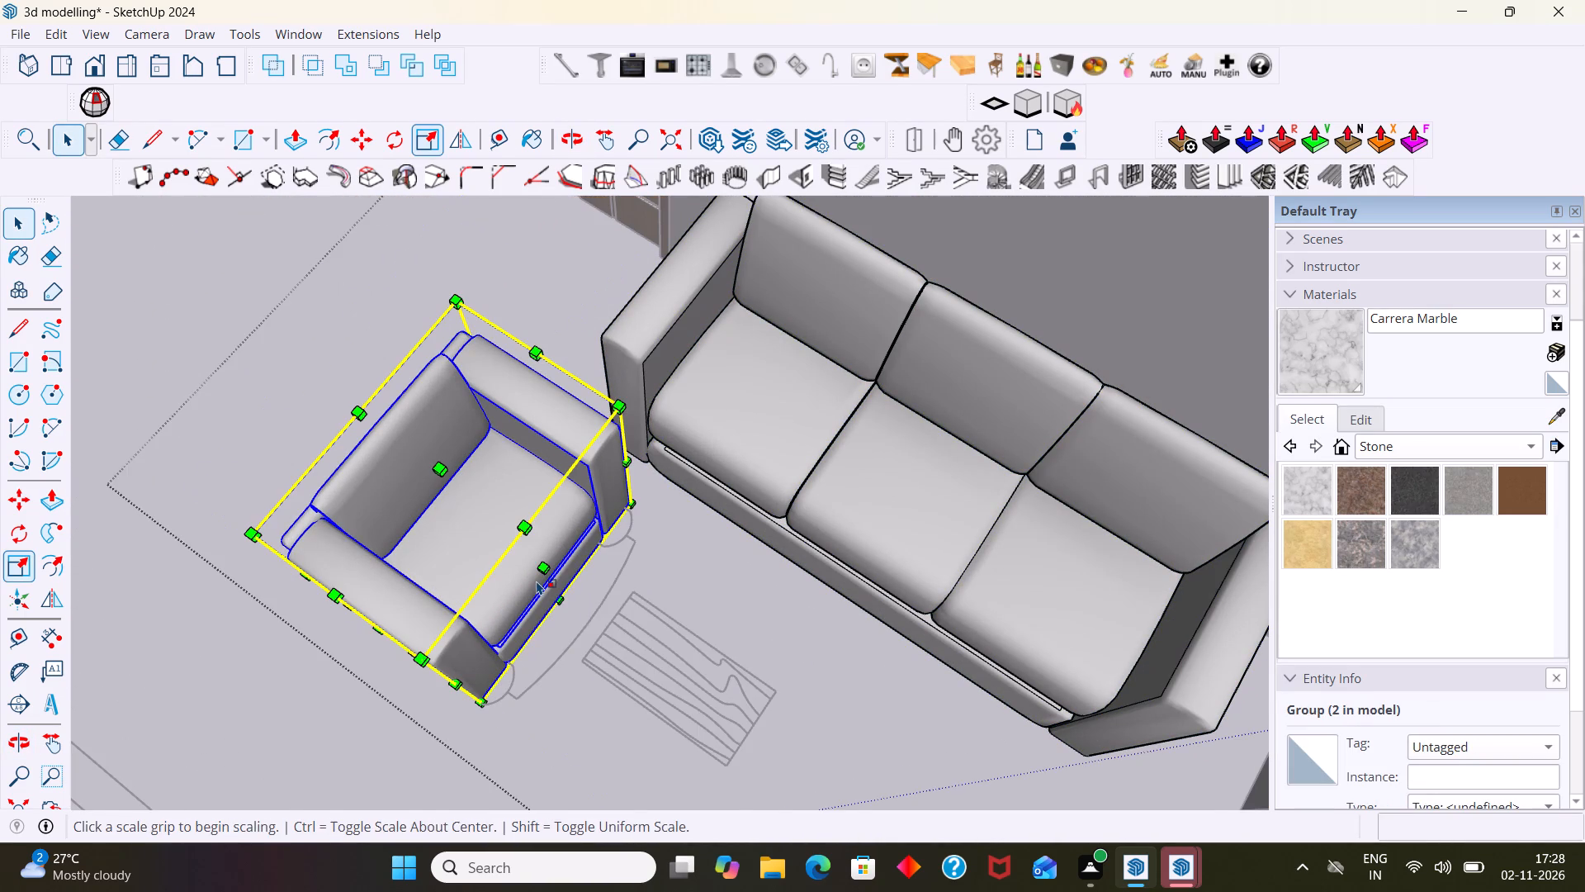
click(546, 574)
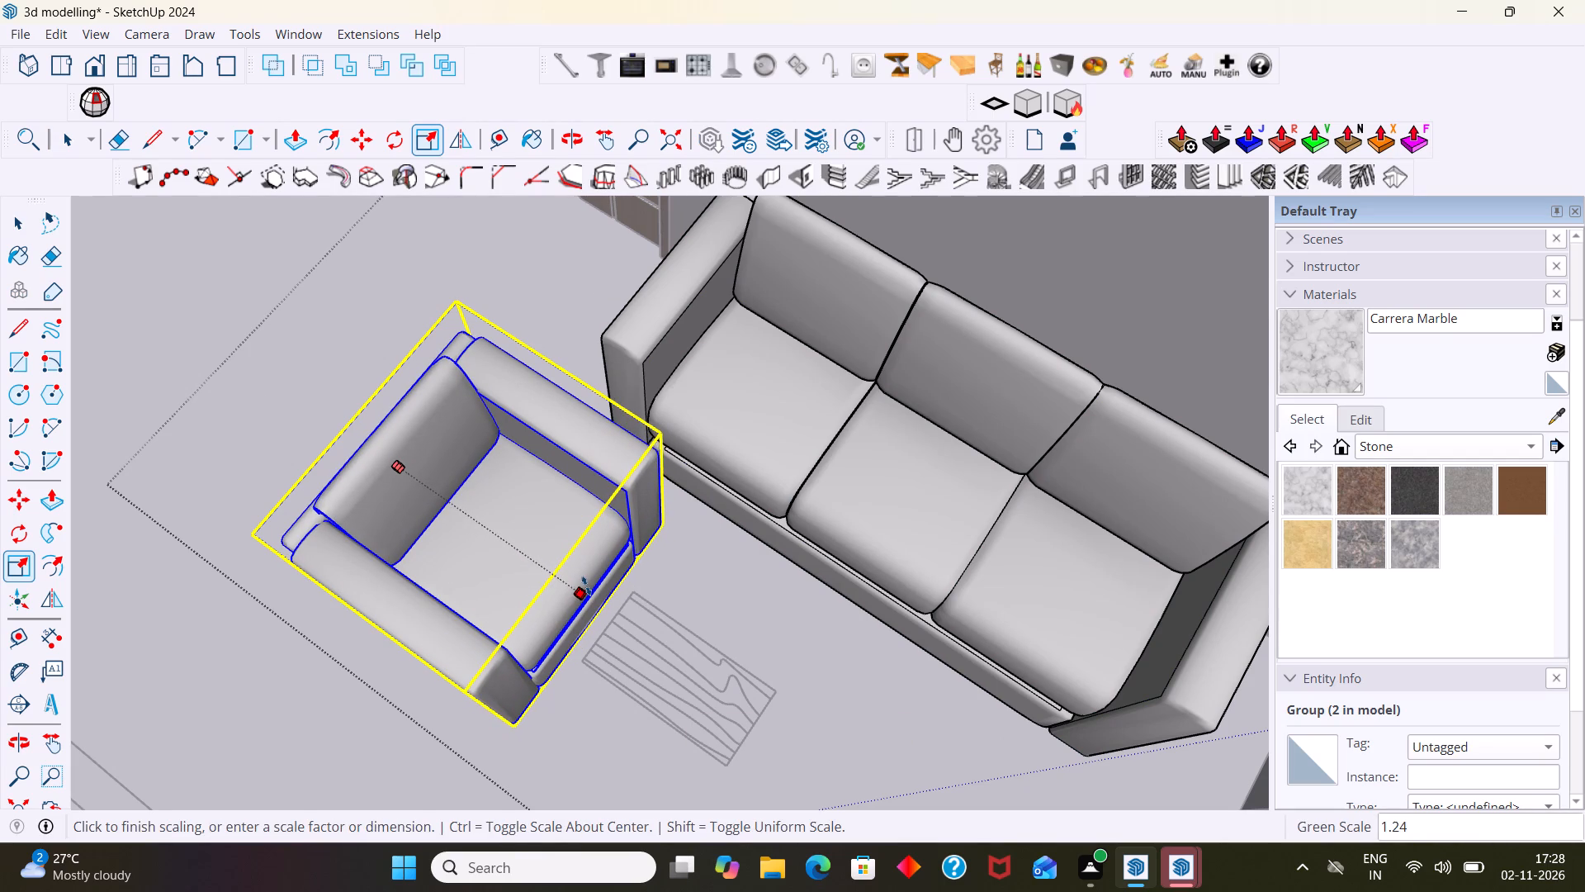
click(587, 586)
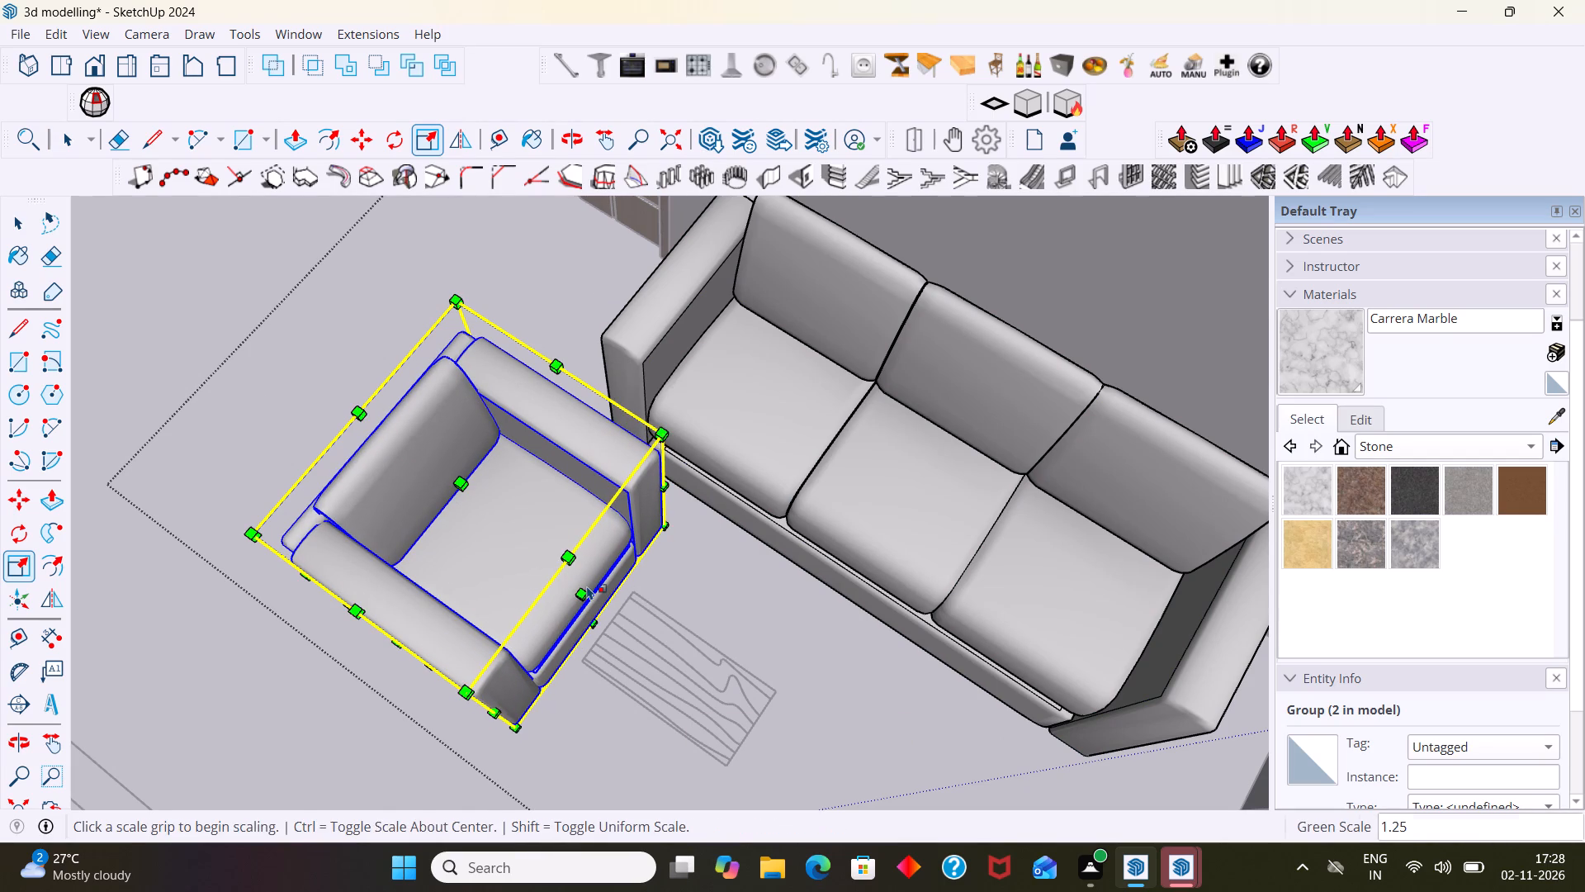
key(space)
click(563, 302)
Examine the lengthened armchair's proportions and clearance beside the three-seat sofa from the front, the back and the whole-house view.
scroll(550, 328, down, 1)
middle_drag(527, 401, 583, 407)
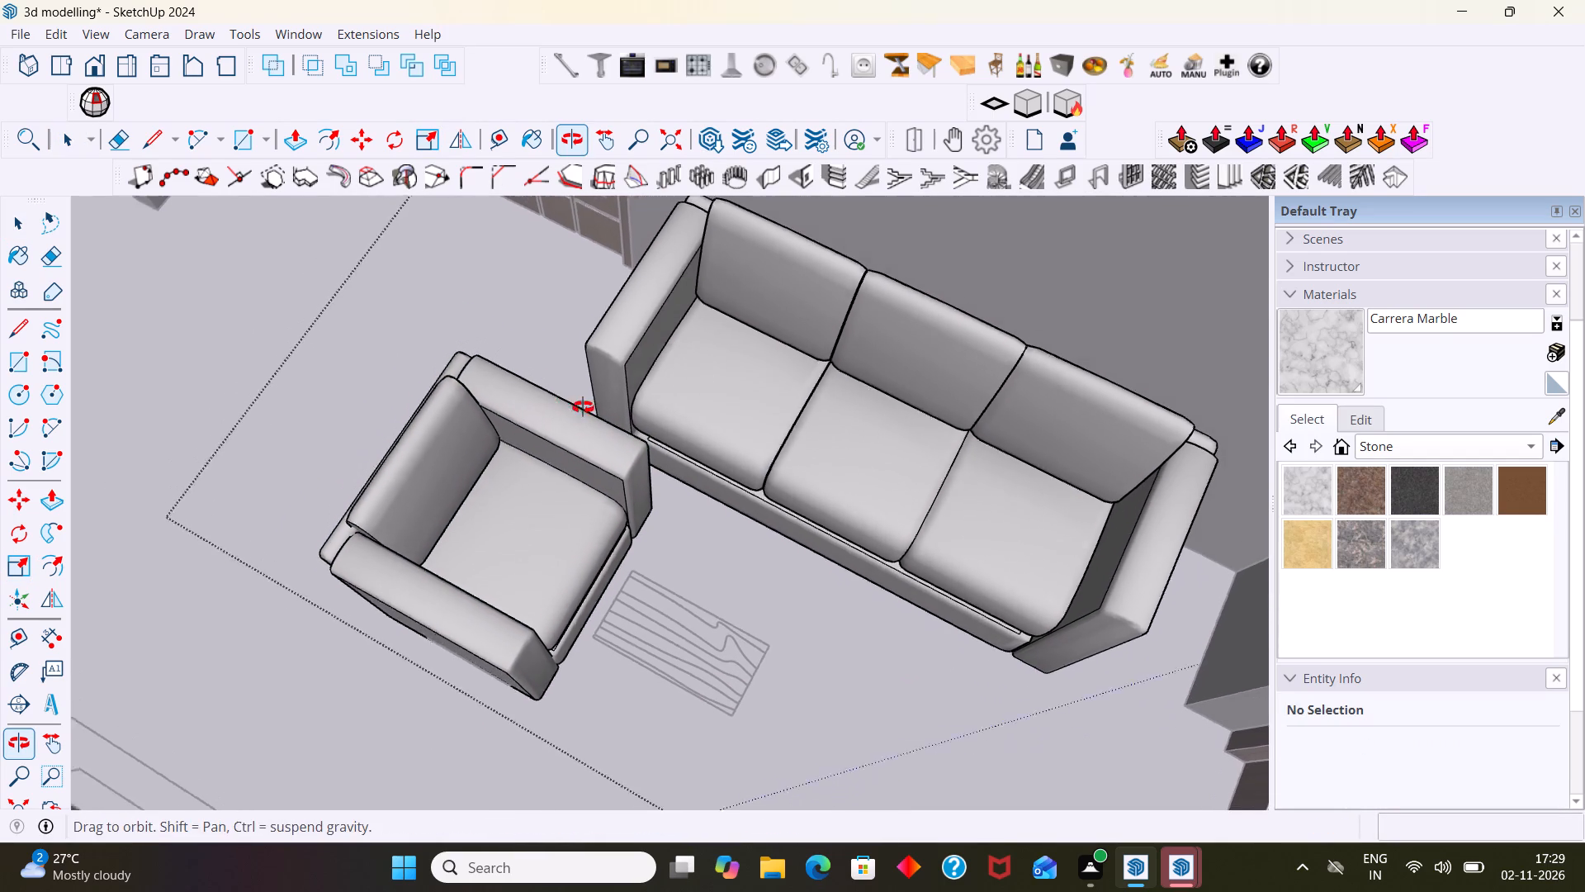
middle_drag(583, 407, 587, 407)
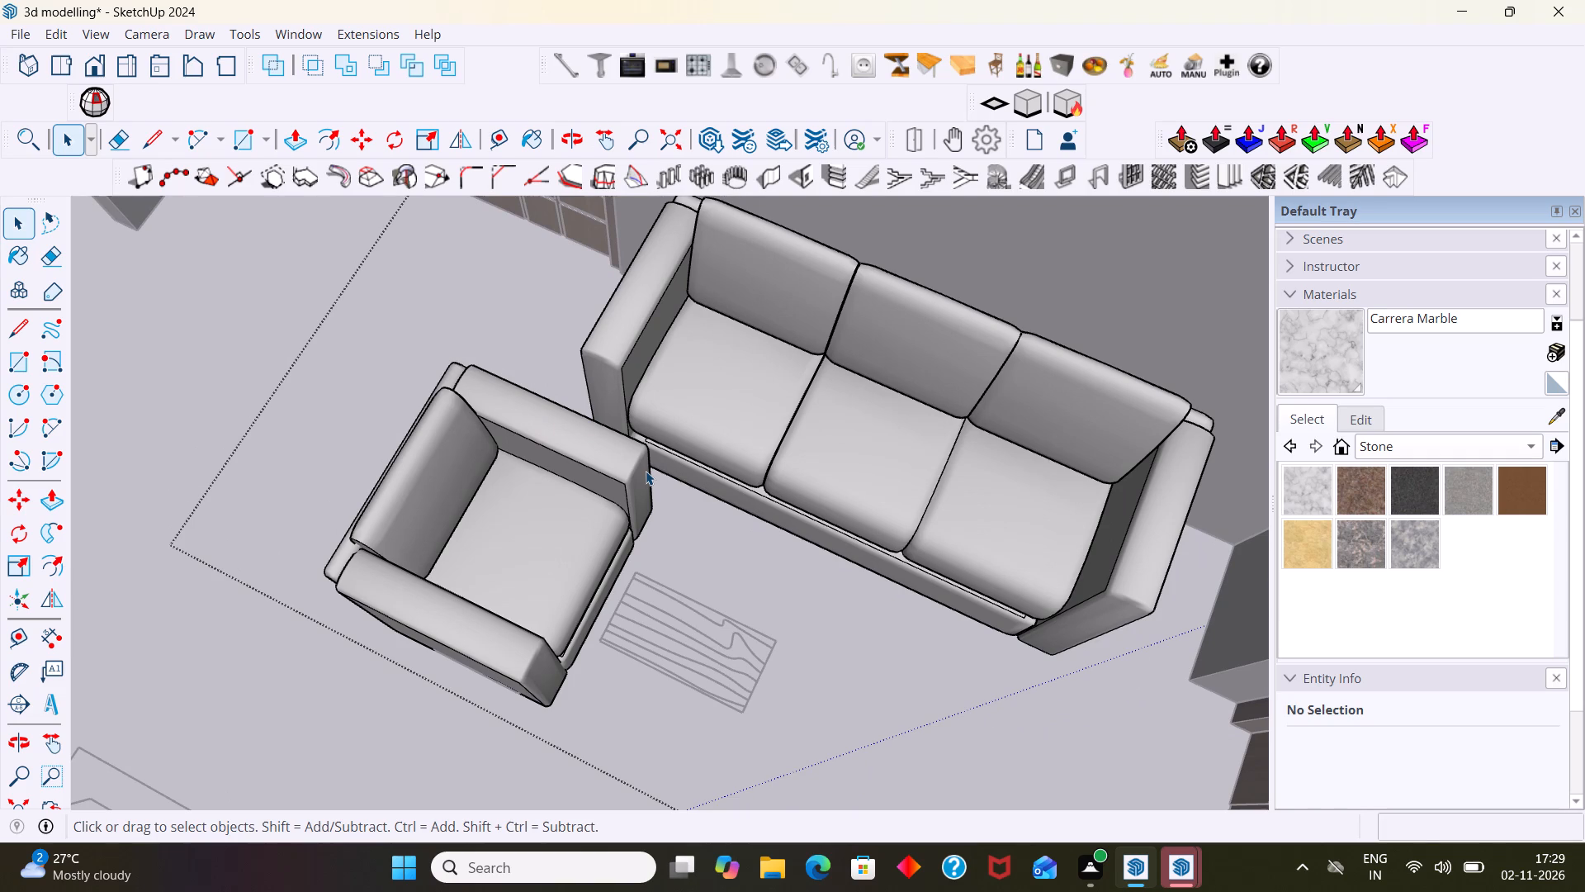
scroll(537, 510, down, 3)
middle_drag(536, 510, 688, 510)
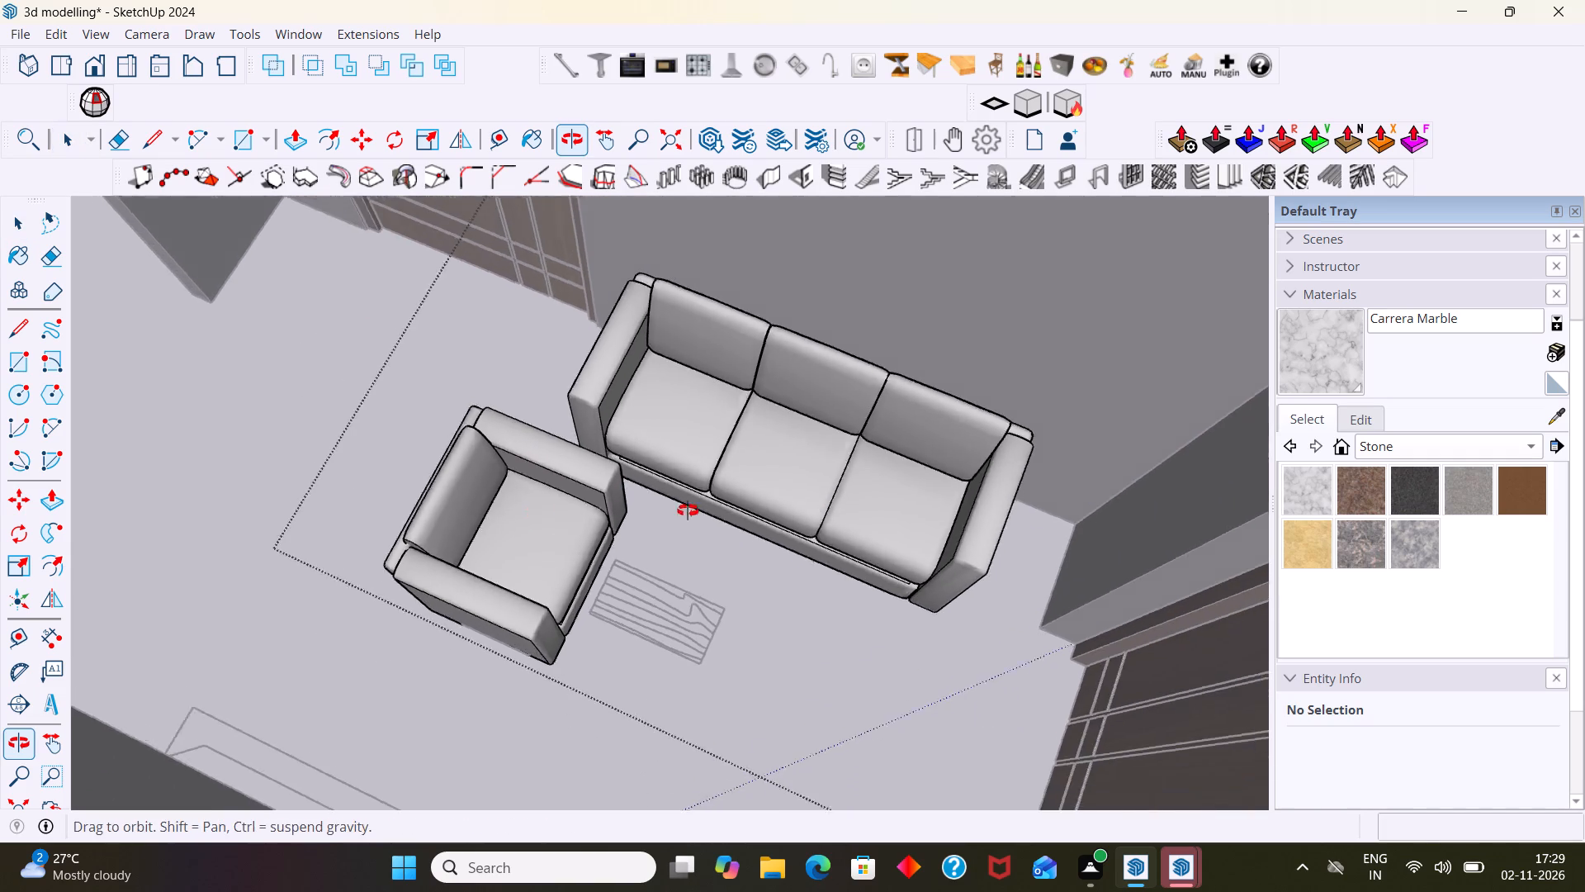
middle_drag(688, 510, 925, 486)
scroll(641, 547, up, 3)
middle_drag(608, 576, 1190, 479)
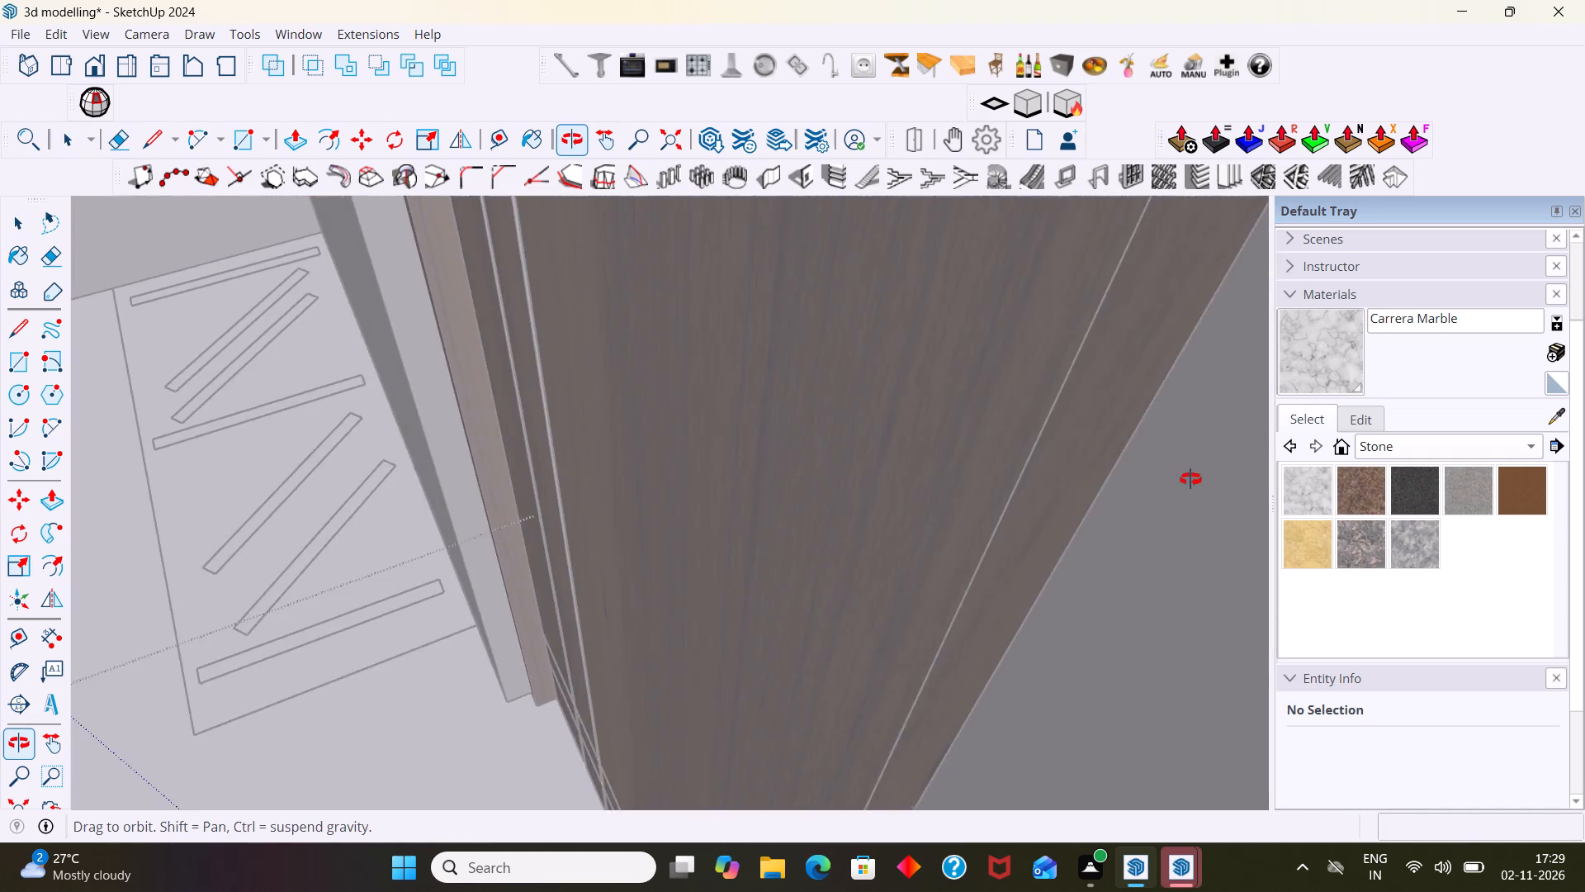
middle_drag(1190, 479, 773, 502)
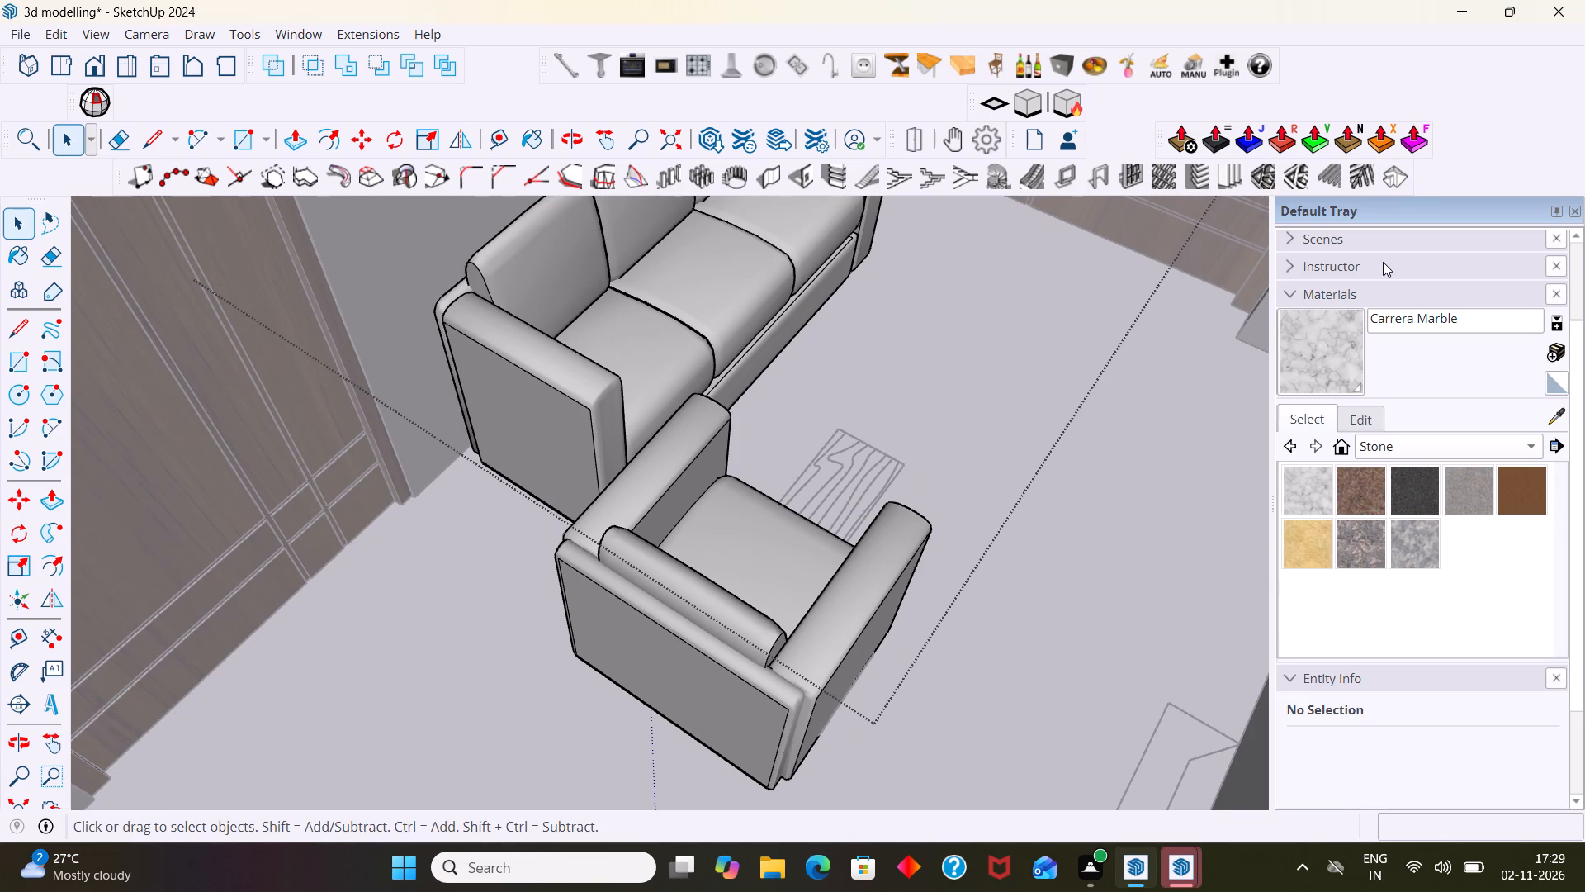
scroll(692, 562, up, 6)
middle_drag(651, 566, 893, 567)
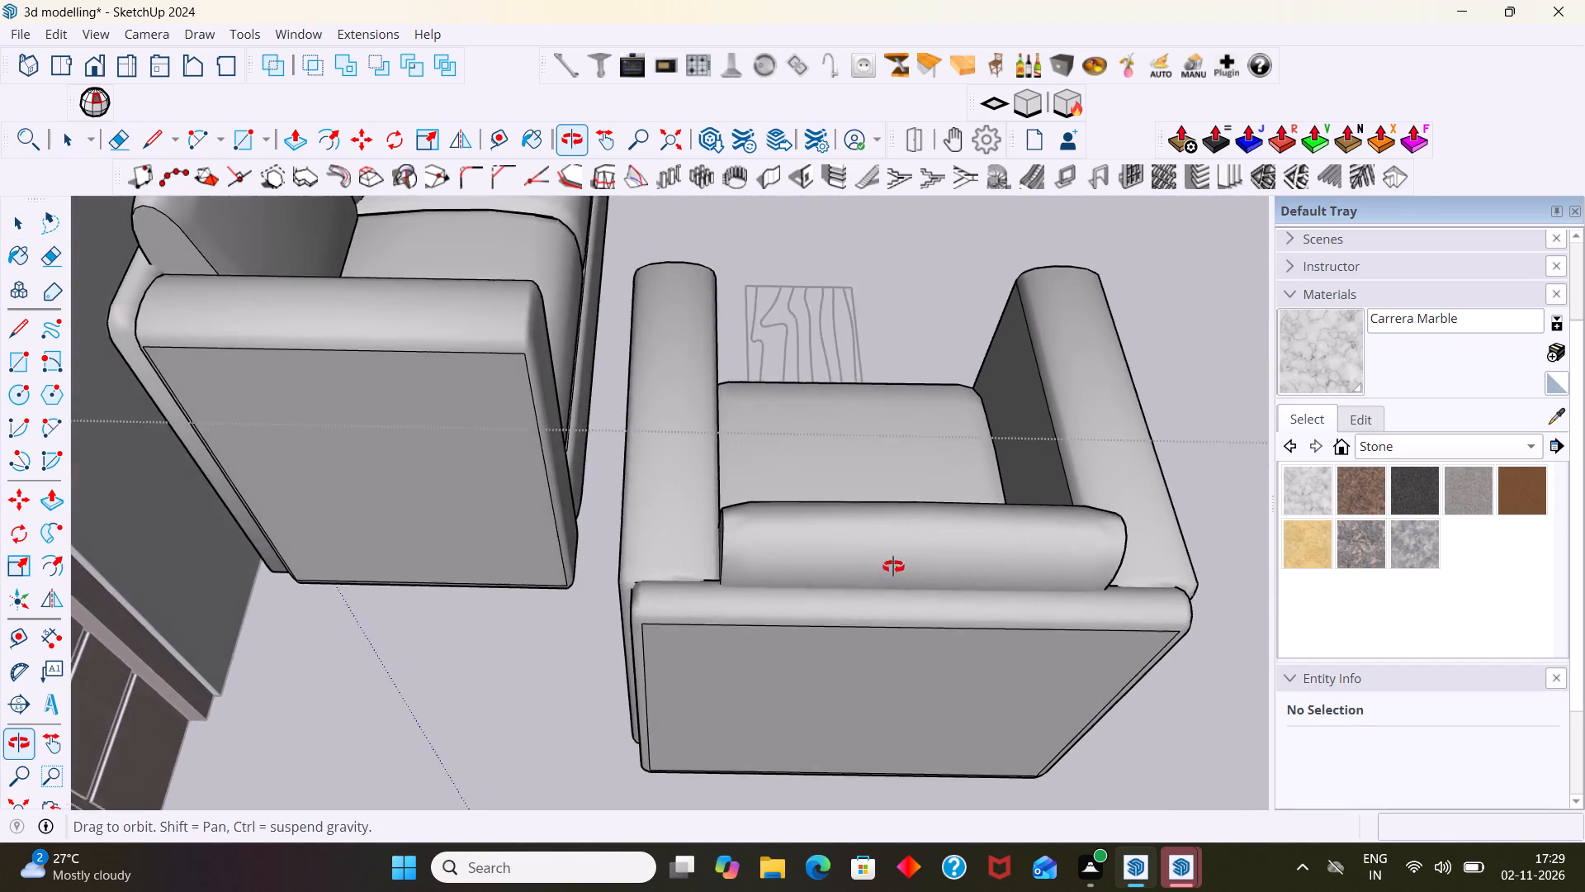
middle_drag(893, 567, 895, 563)
scroll(814, 567, down, 7)
middle_drag(848, 540, 858, 539)
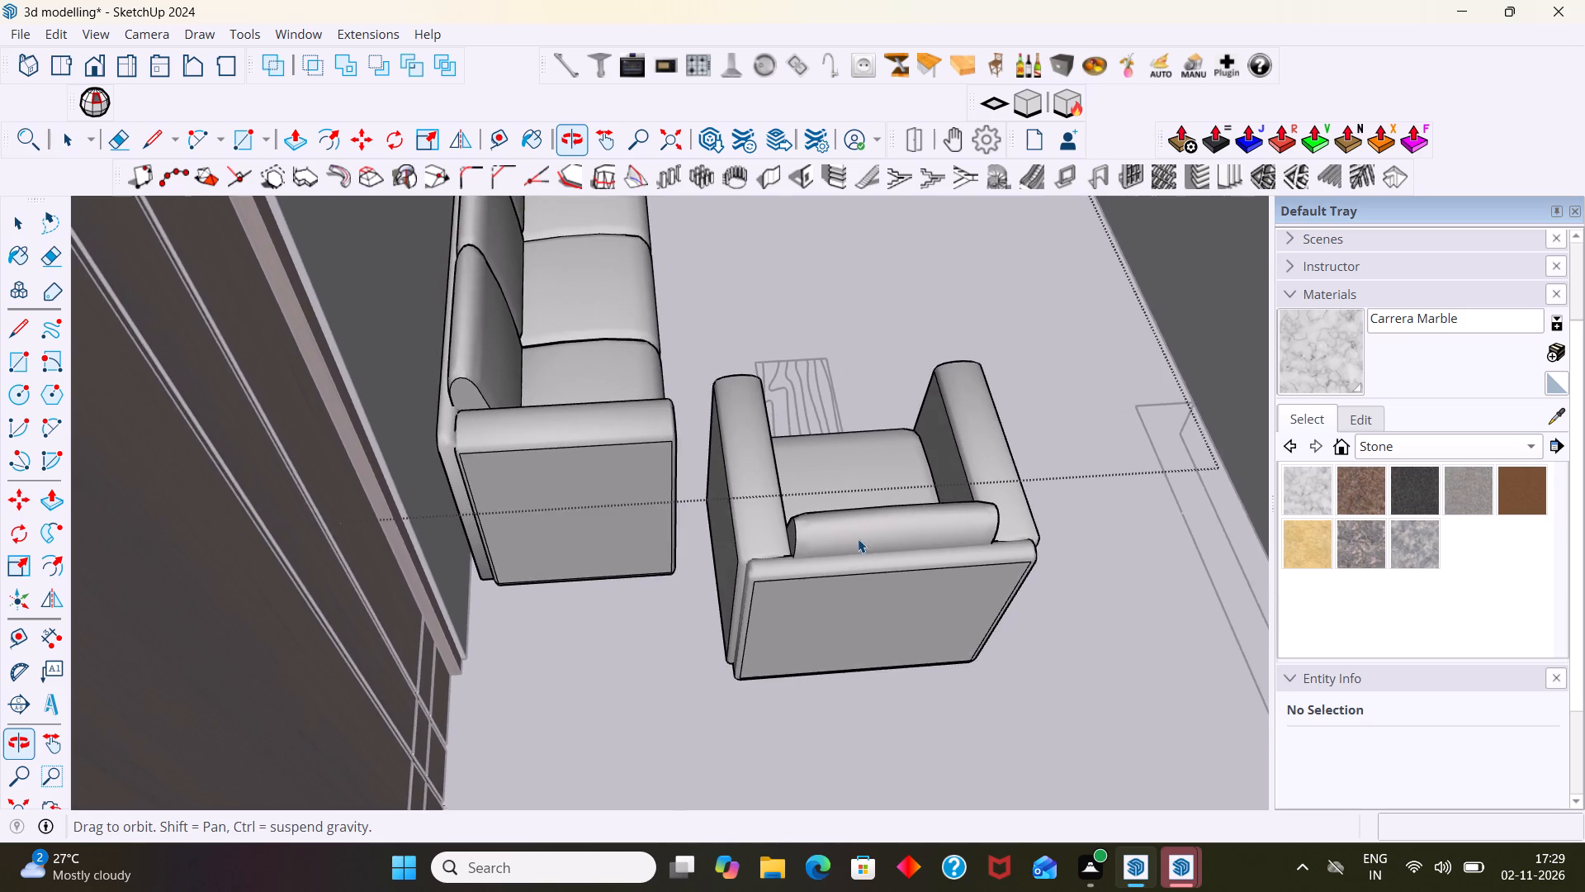
middle_drag(858, 539, 879, 541)
scroll(793, 525, up, 9)
middle_drag(768, 522, 698, 515)
scroll(702, 509, down, 5)
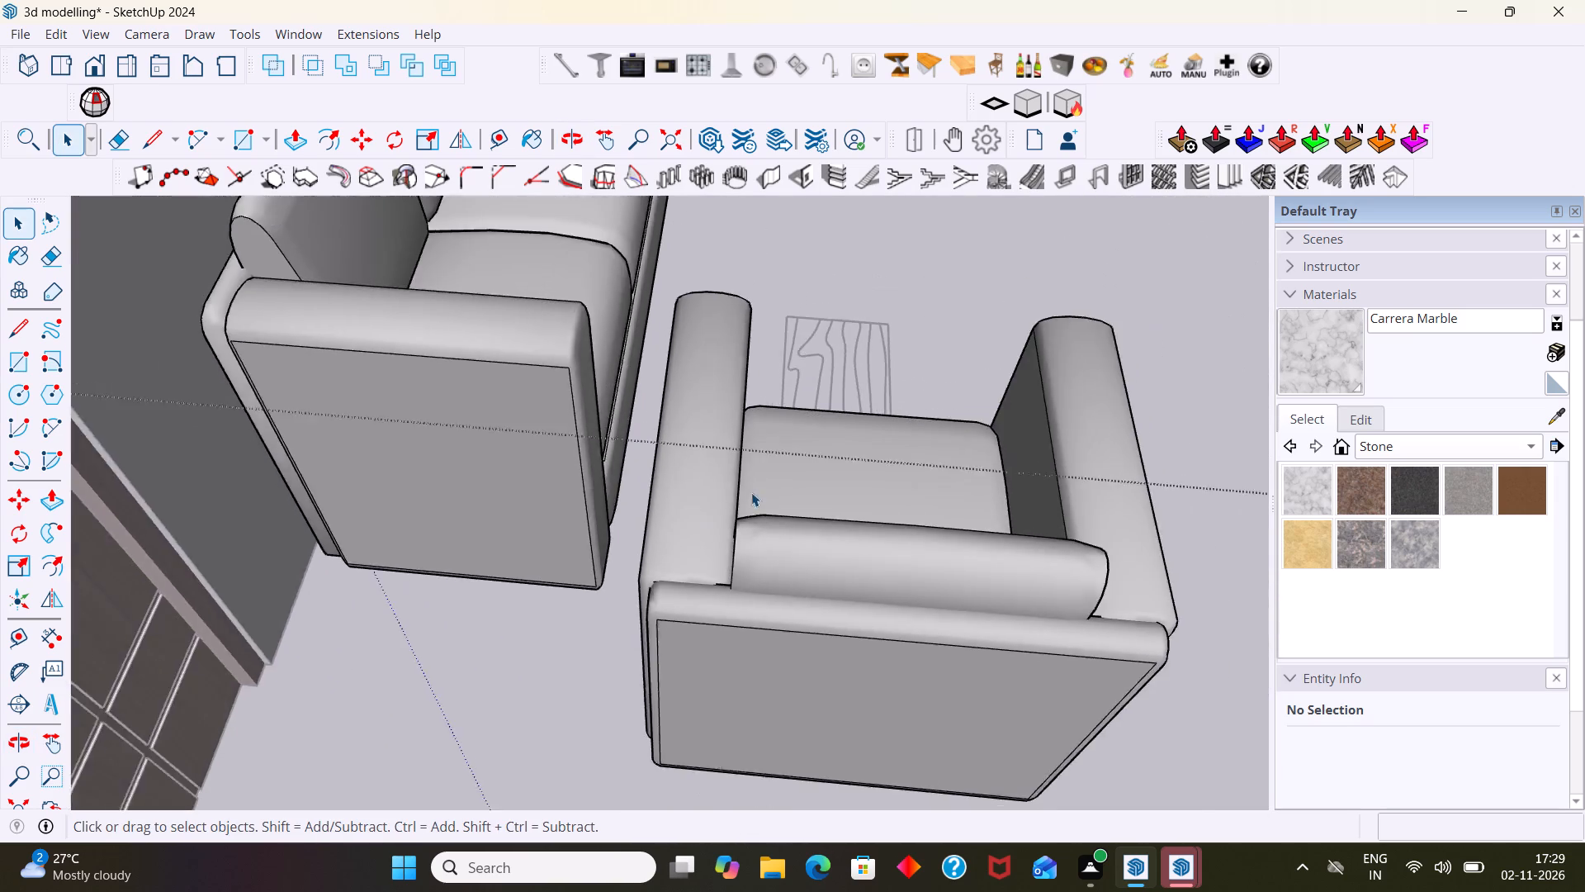
scroll(751, 492, down, 11)
middle_drag(881, 482, 548, 510)
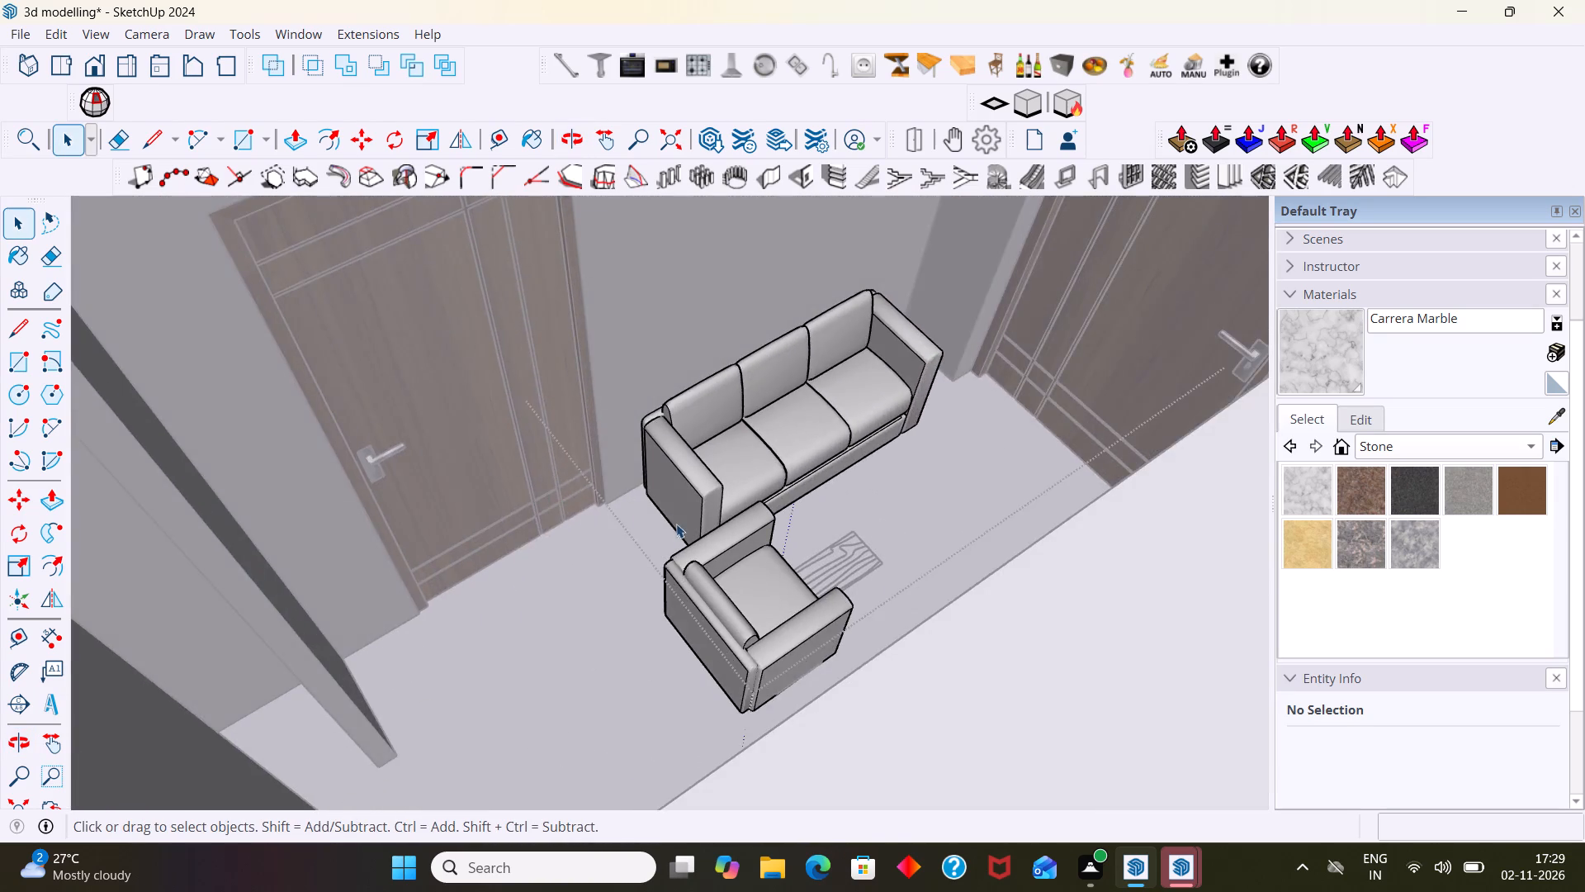
scroll(682, 524, up, 5)
scroll(841, 584, down, 3)
middle_drag(868, 589, 831, 582)
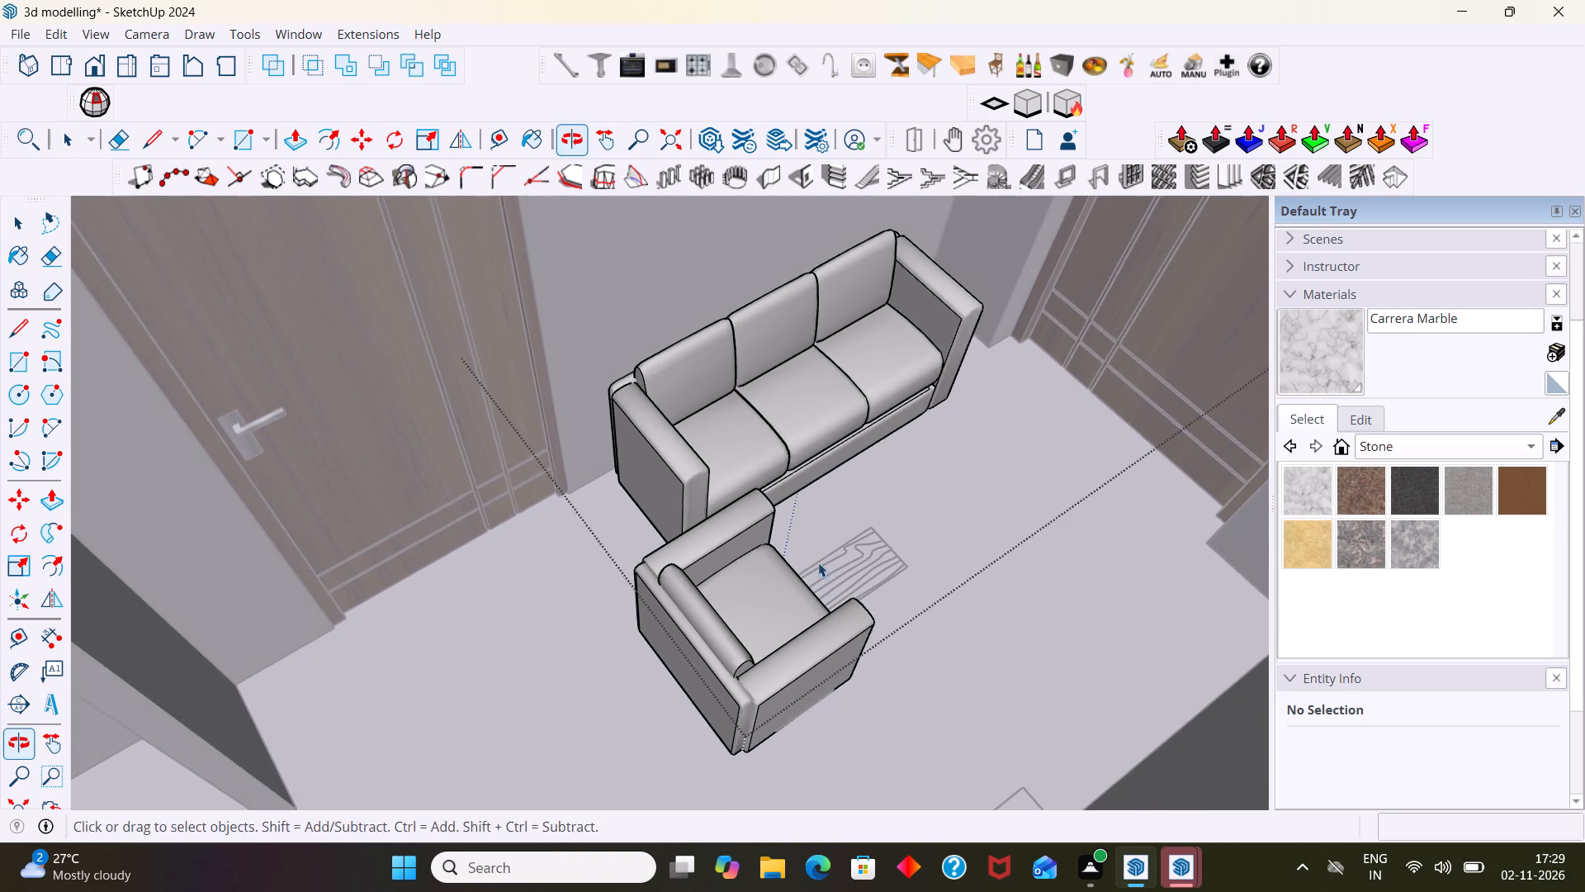
middle_drag(814, 561, 707, 538)
scroll(708, 538, down, 7)
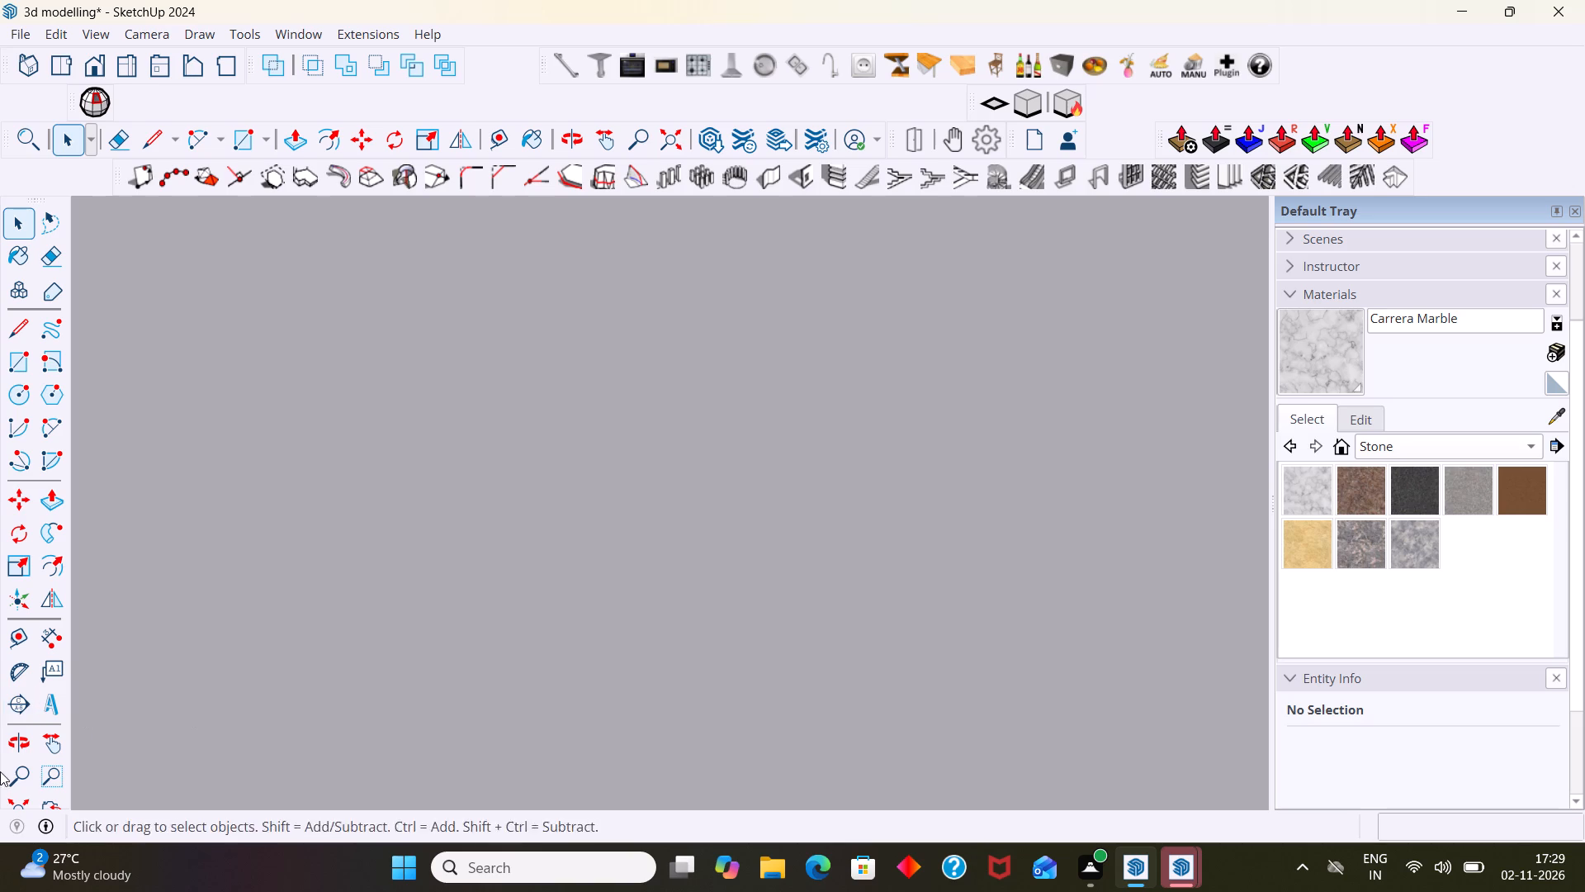
click(21, 804)
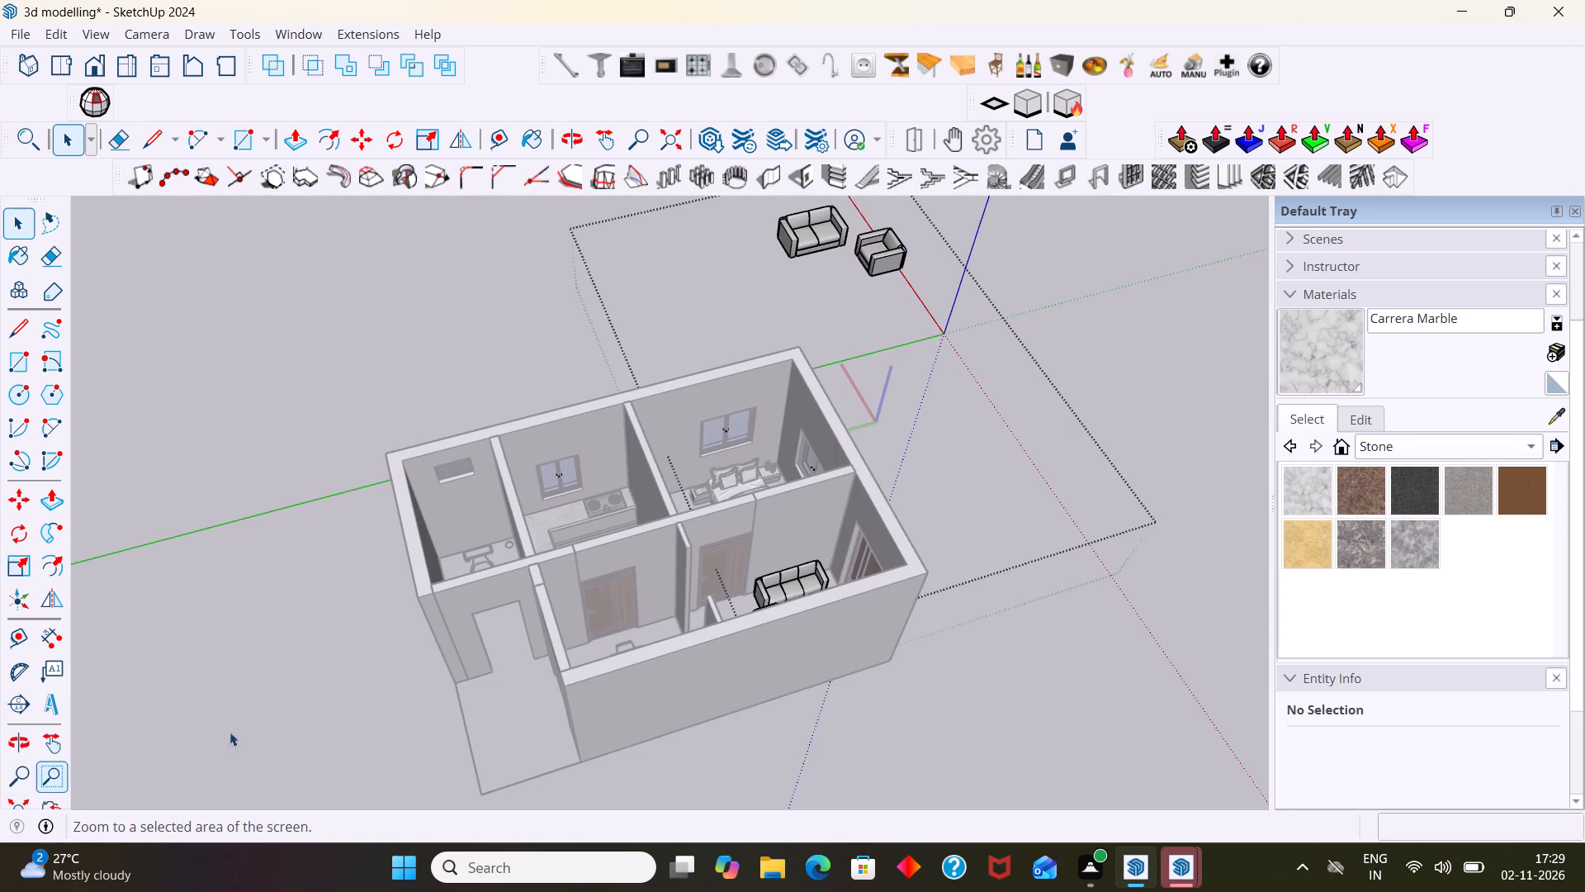
scroll(899, 453, up, 6)
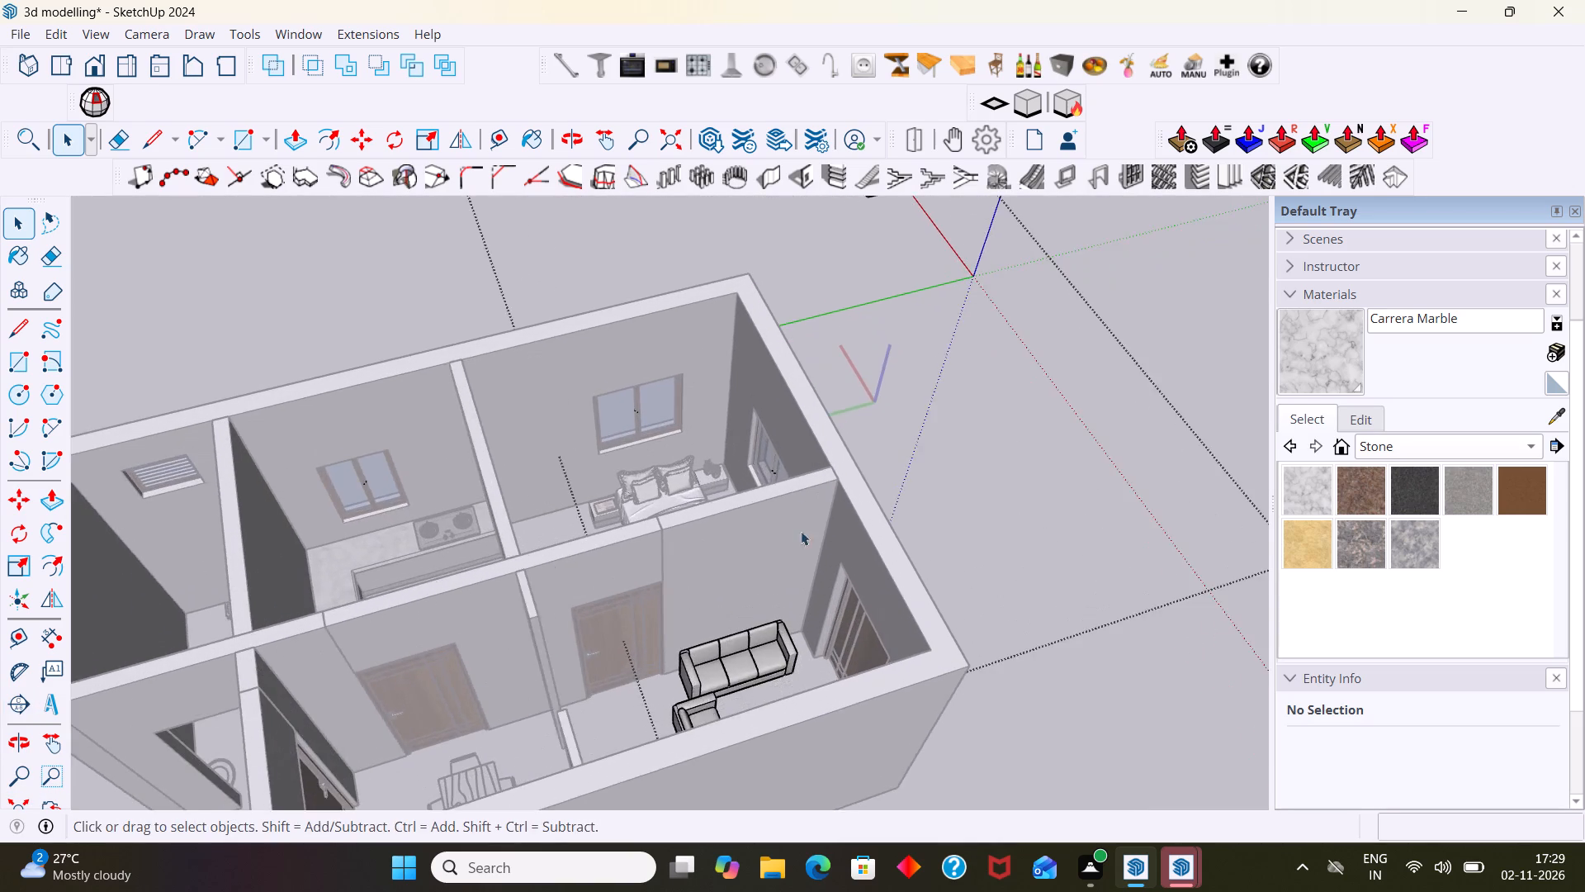
Leave the sofa set, open the MY HOUSE PLAN.dwg component, delete the wood-grain table outline beside the armchair, and leave the component.
middle_drag(801, 584, 768, 728)
scroll(744, 713, up, 17)
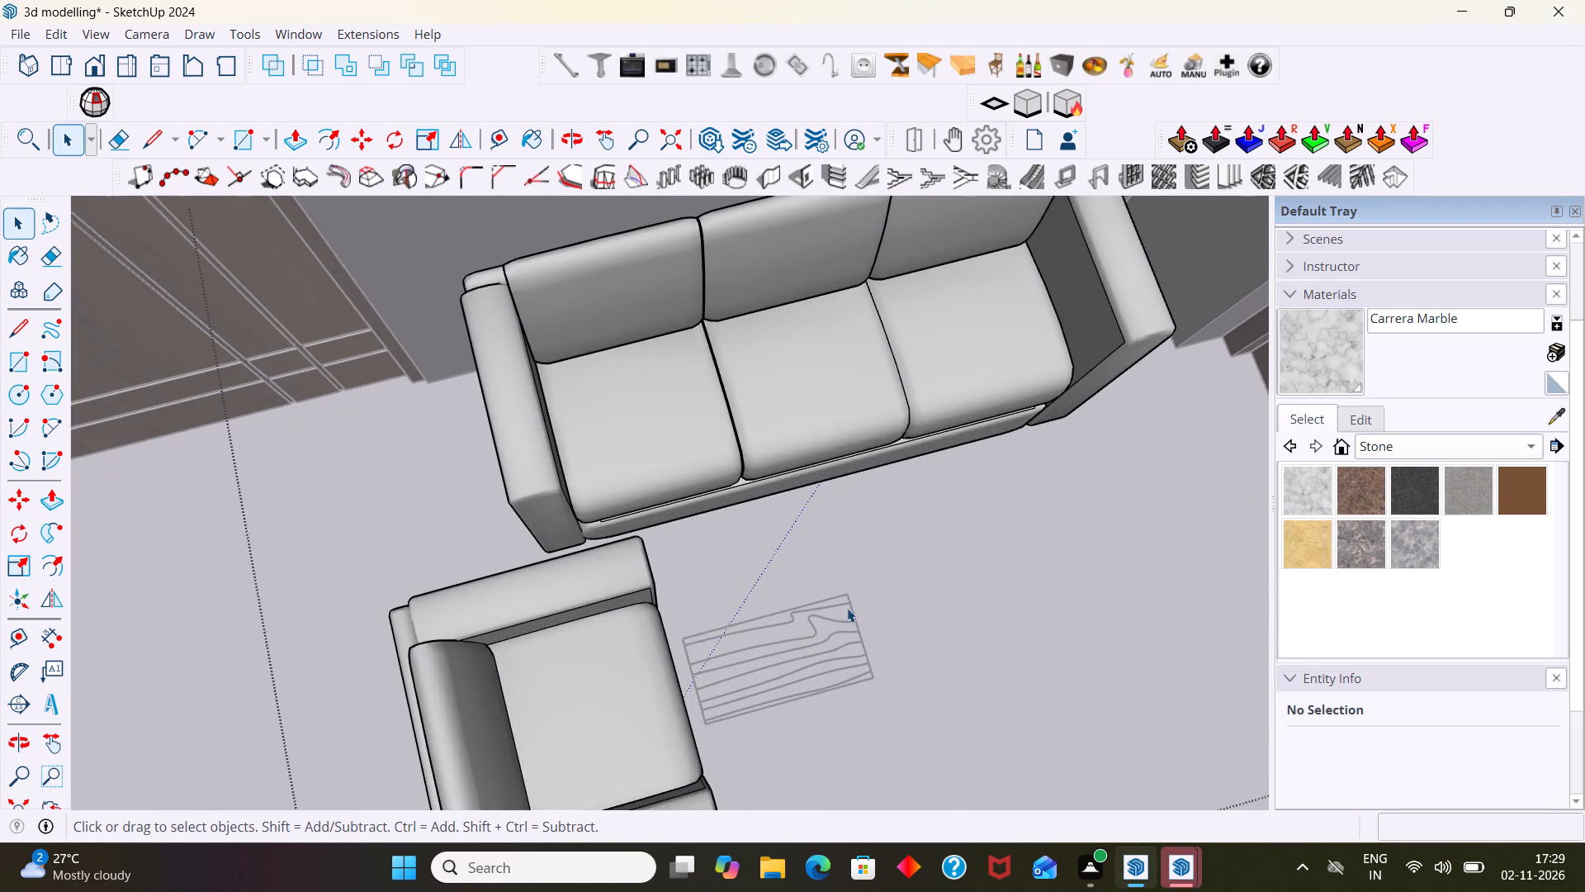
scroll(847, 602, down, 5)
key(Escape)
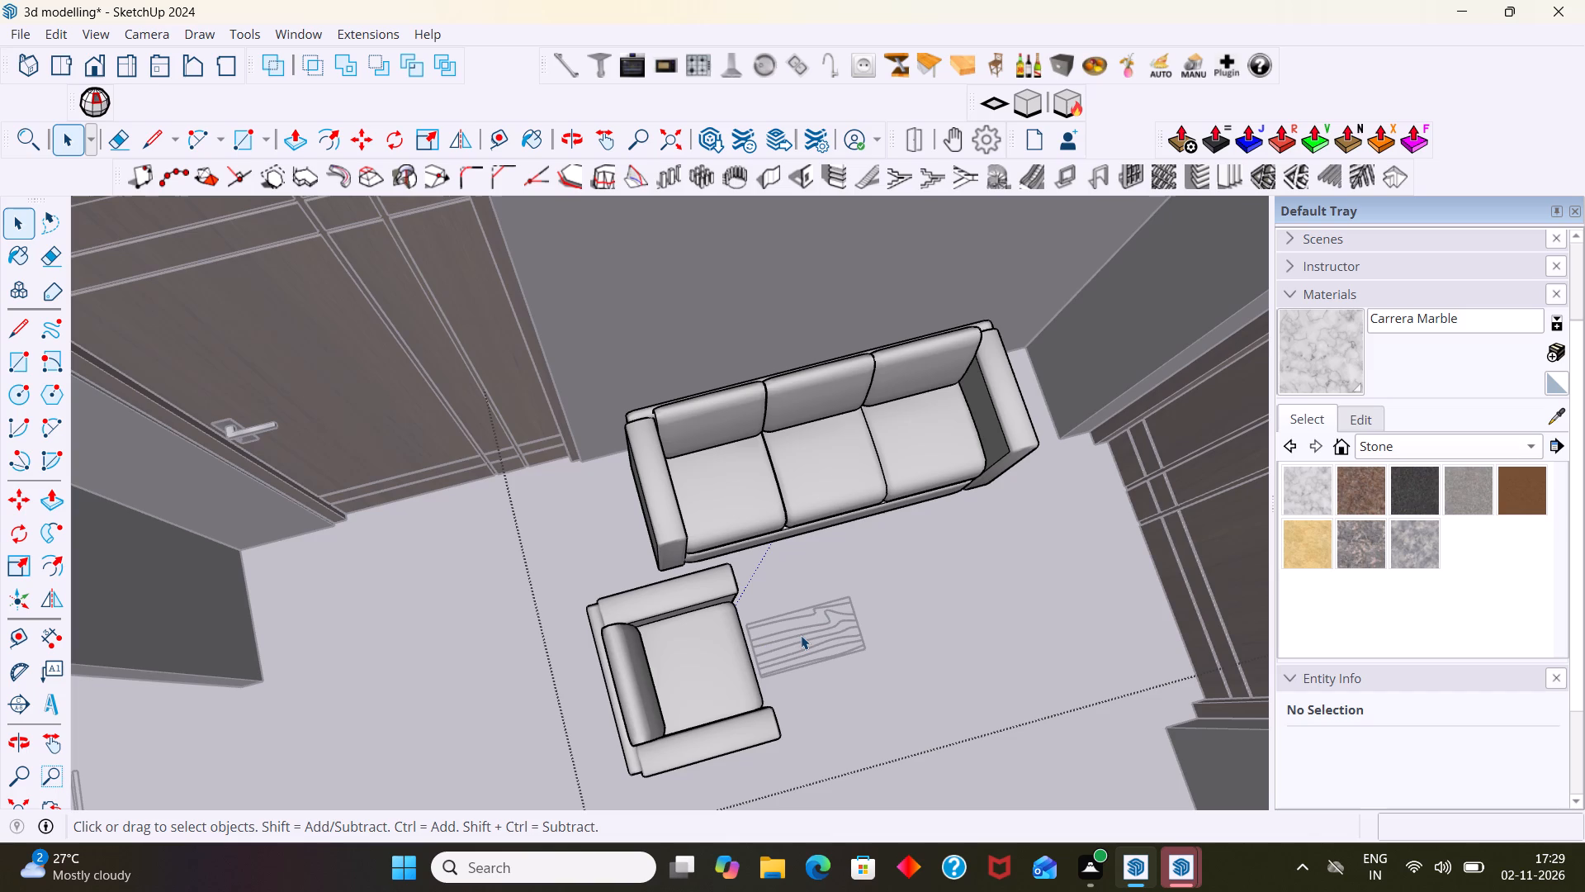
click(897, 618)
key(Escape)
click(783, 650)
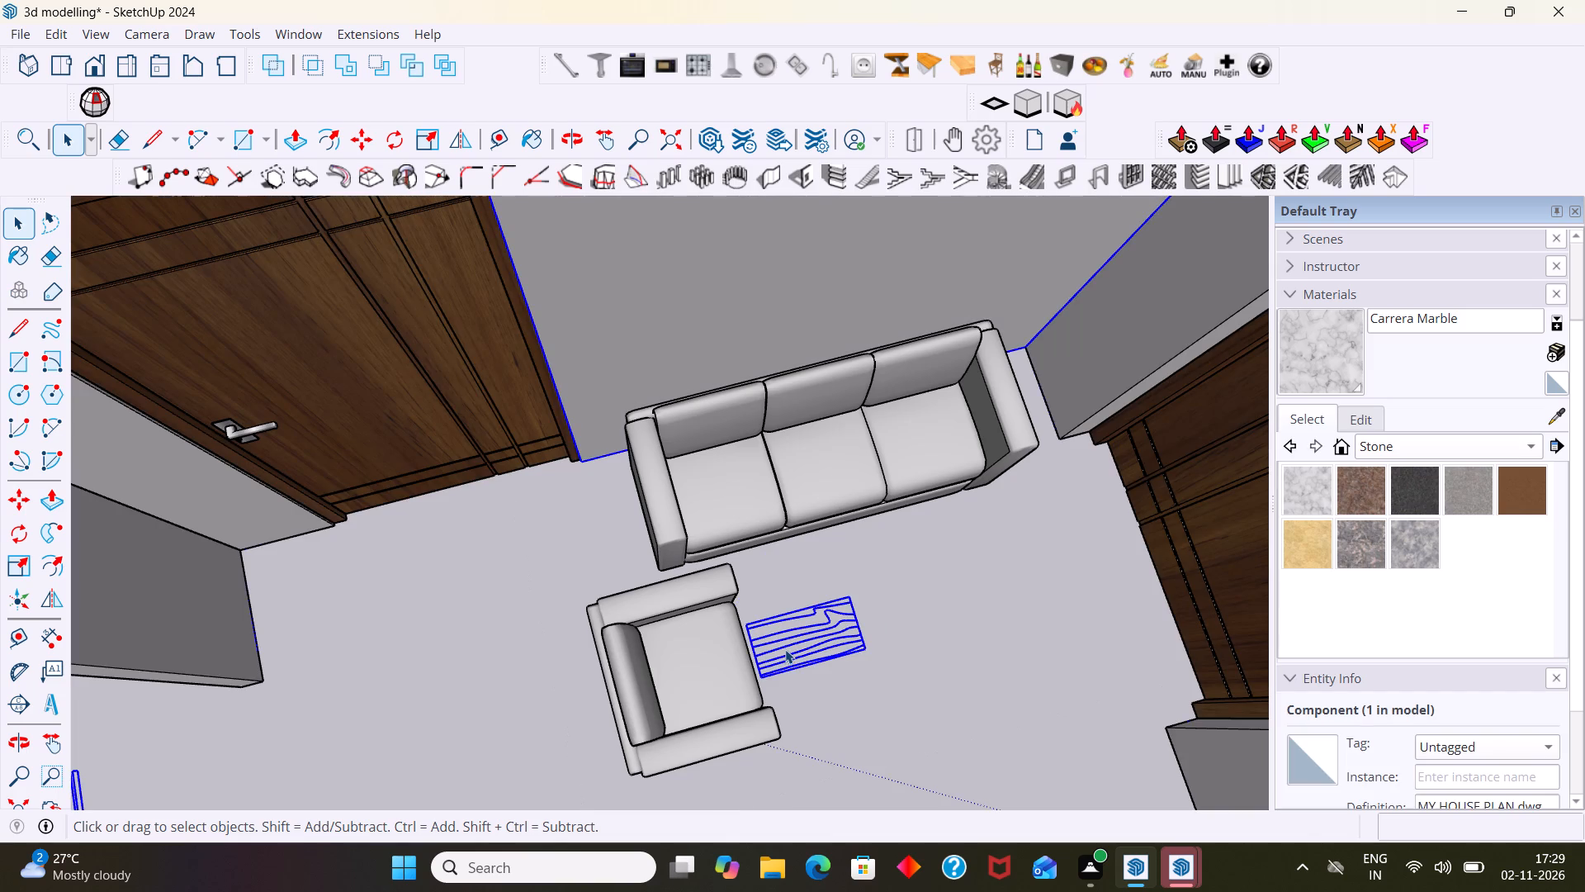
double_click(785, 649)
click(799, 653)
key(Delete)
scroll(801, 653, down, 20)
scroll(801, 653, down, 3)
click(1193, 394)
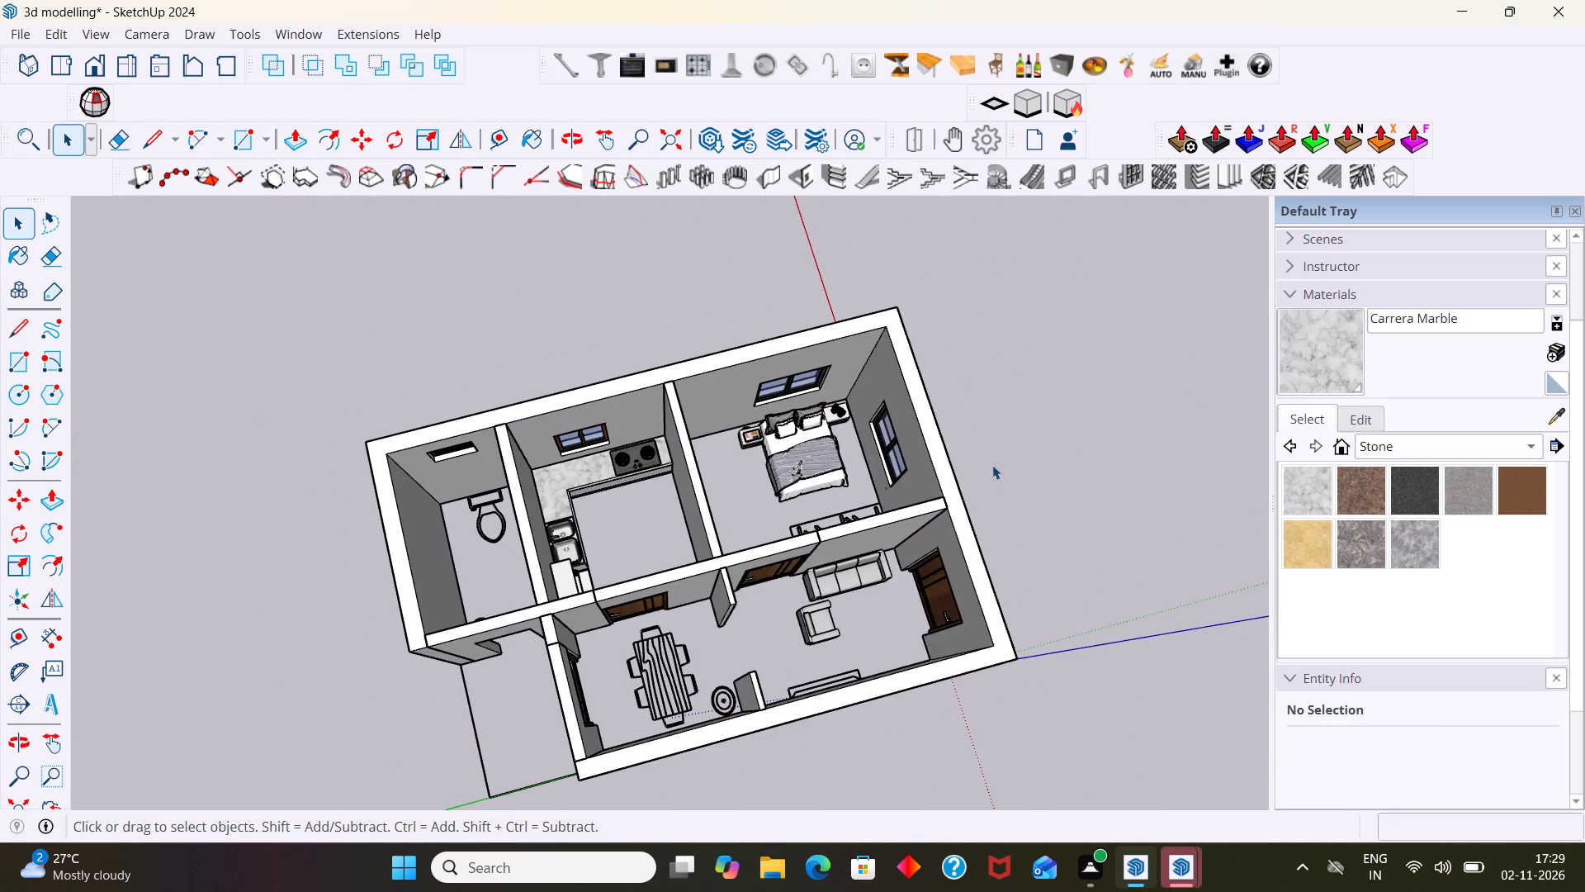
Examine the gap between the three-seat sofa and the armchair, and their clearance to the nearby wooden door.
scroll(840, 622, up, 8)
scroll(776, 578, up, 2)
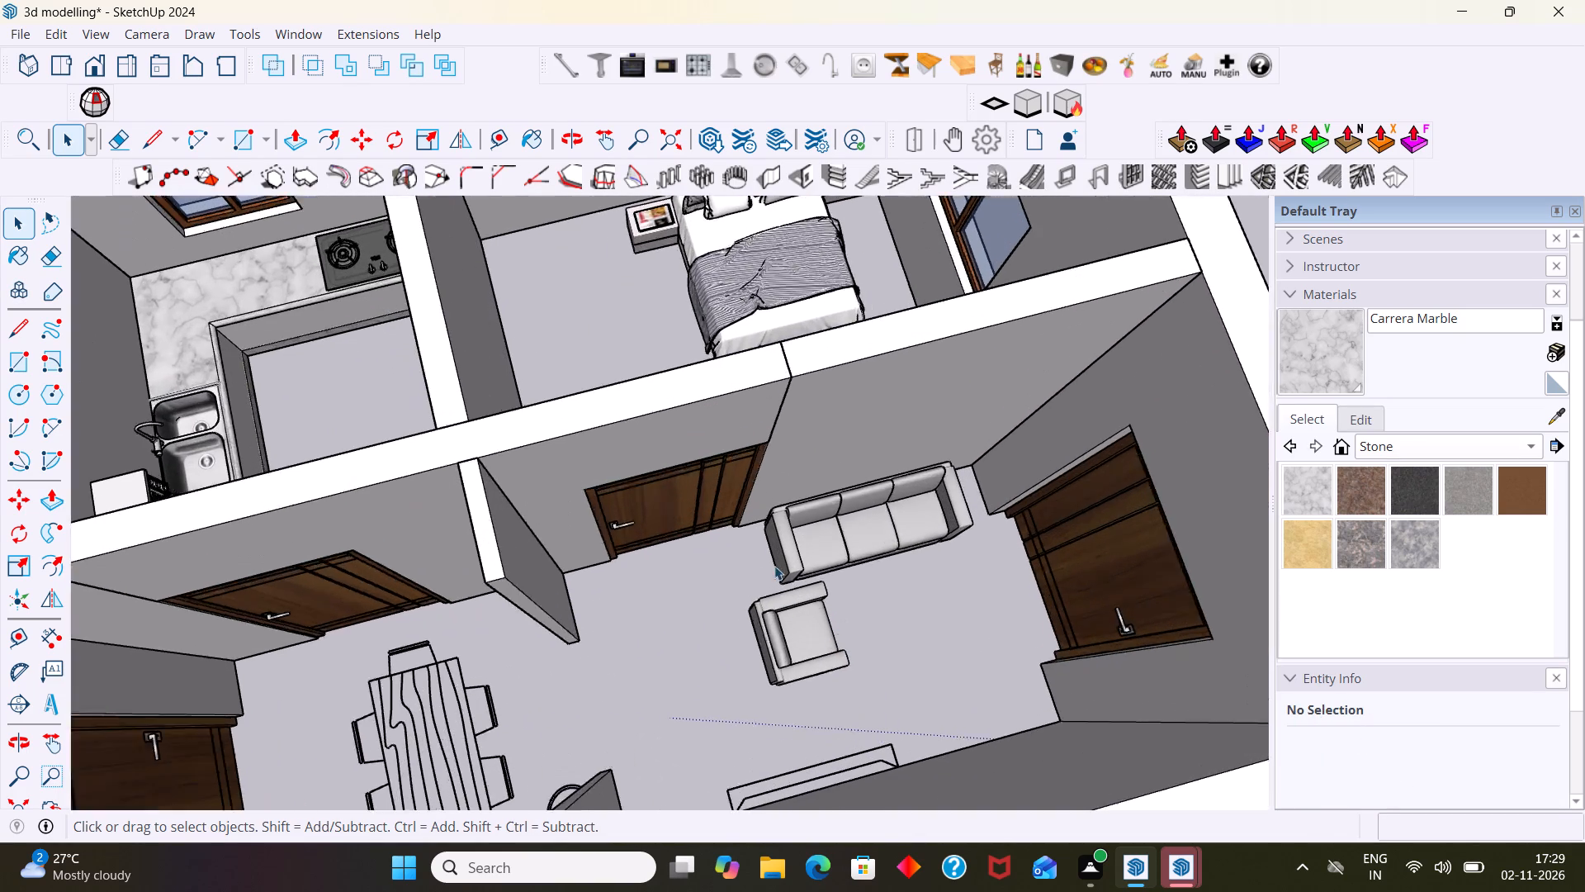
scroll(774, 566, up, 9)
middle_drag(790, 493, 1022, 483)
scroll(901, 437, up, 3)
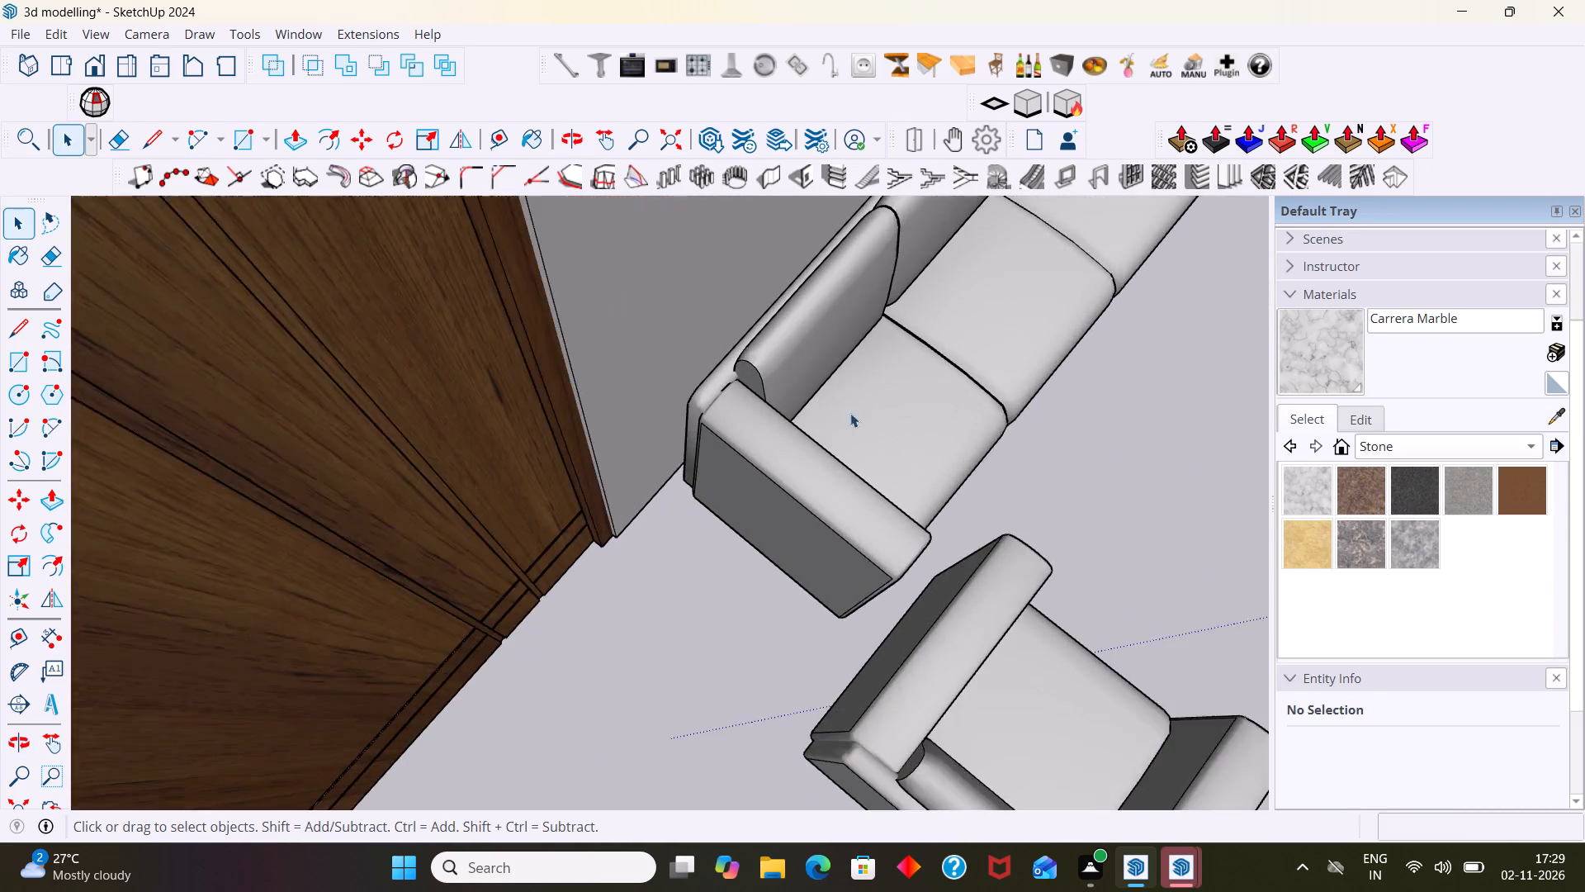
scroll(850, 413, up, 6)
middle_drag(778, 420, 1055, 351)
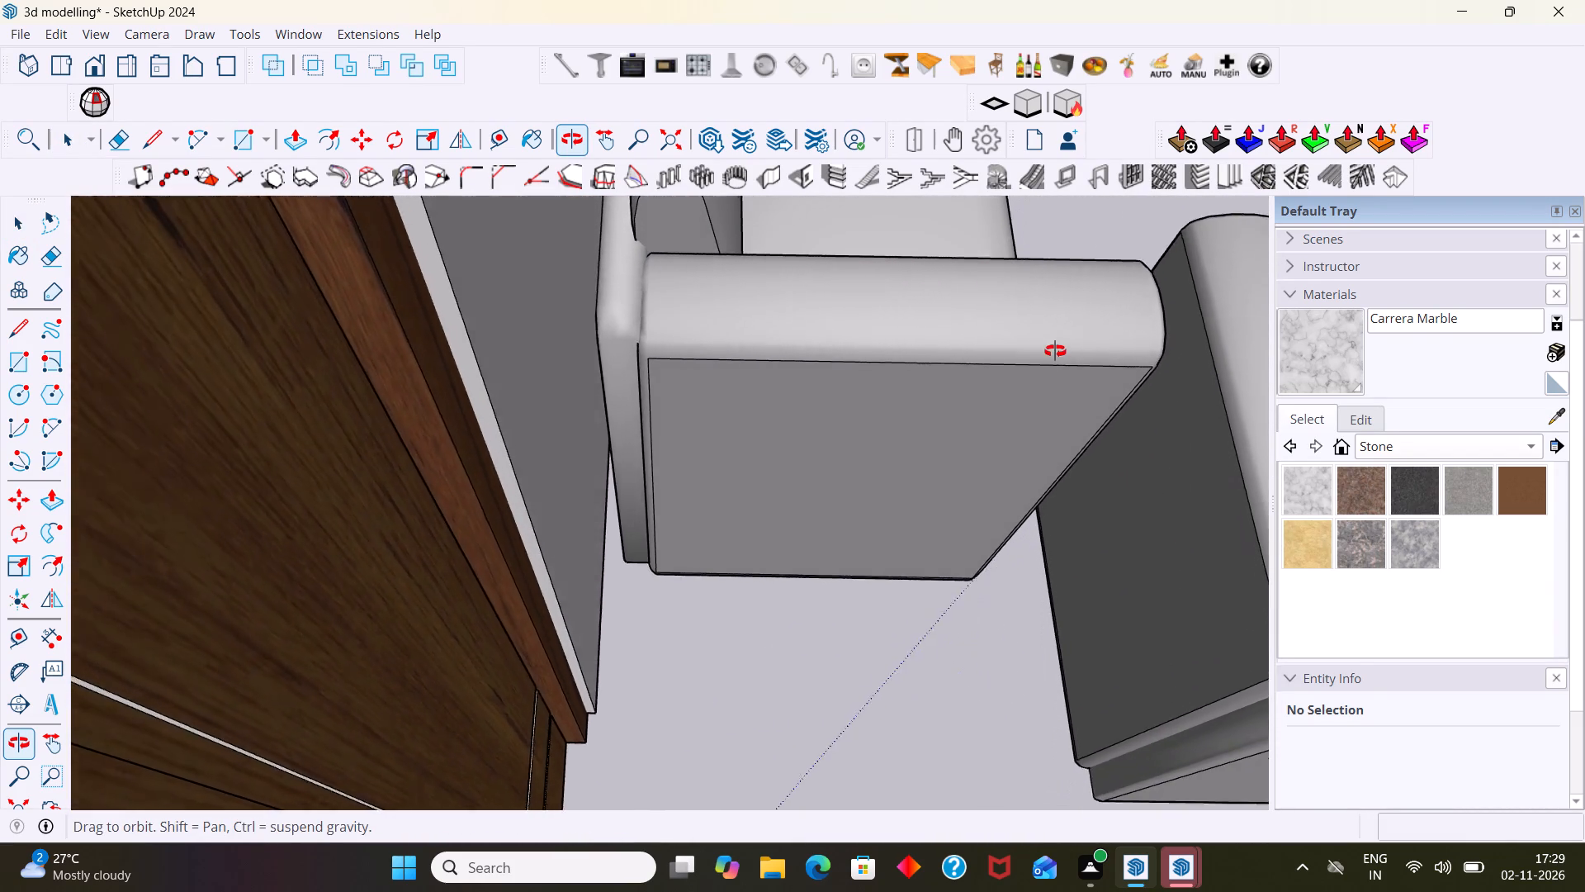
middle_drag(1055, 351, 1066, 354)
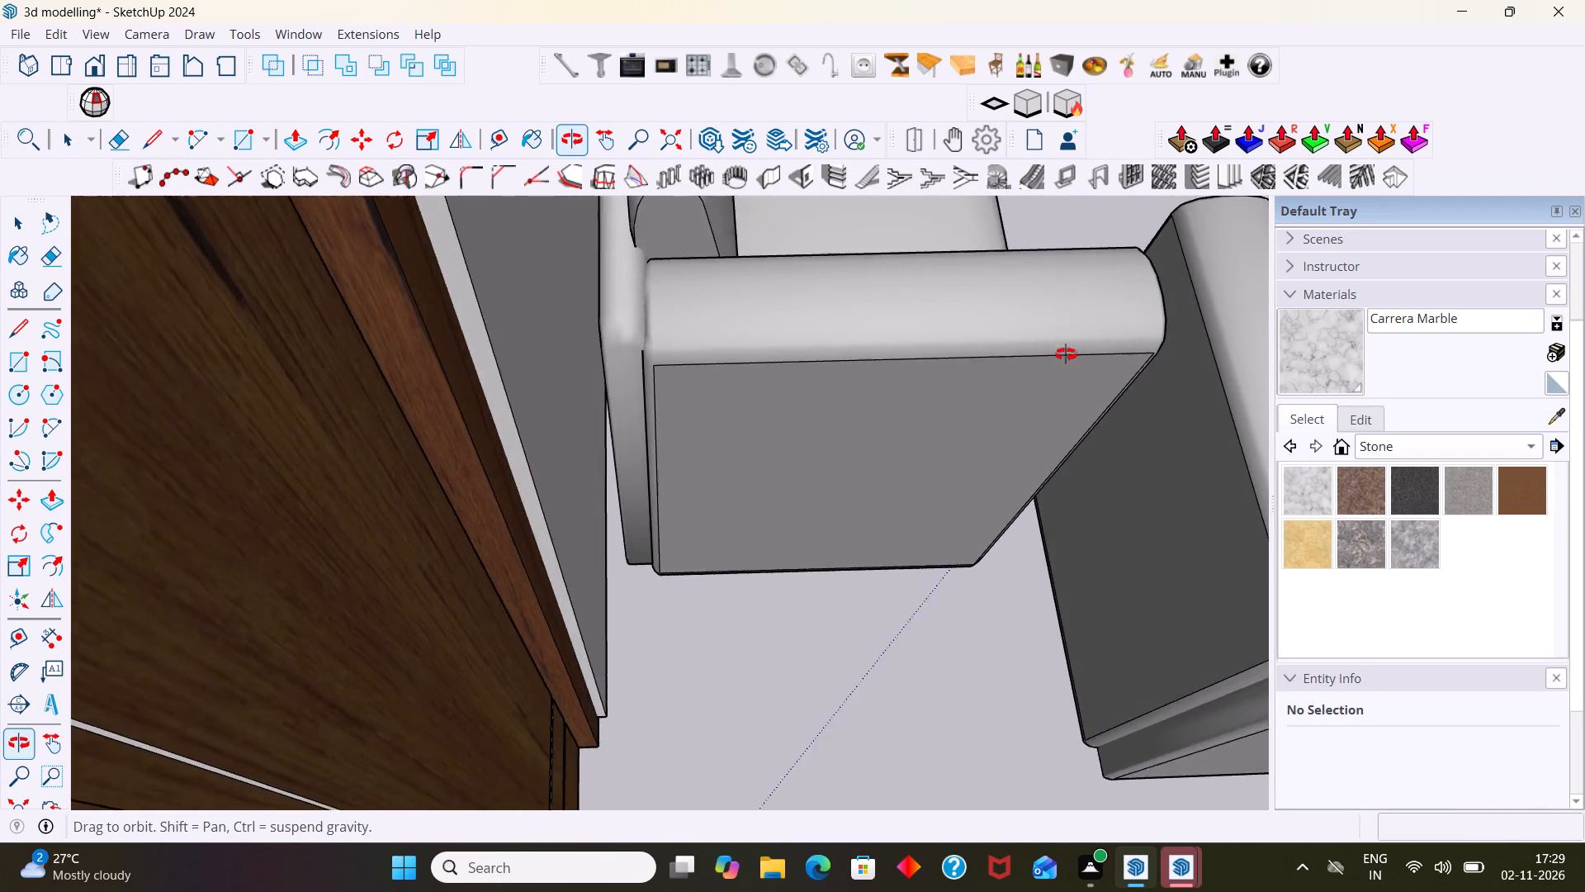
middle_drag(1066, 354, 1064, 354)
scroll(1064, 354, up, 1)
scroll(1062, 354, down, 14)
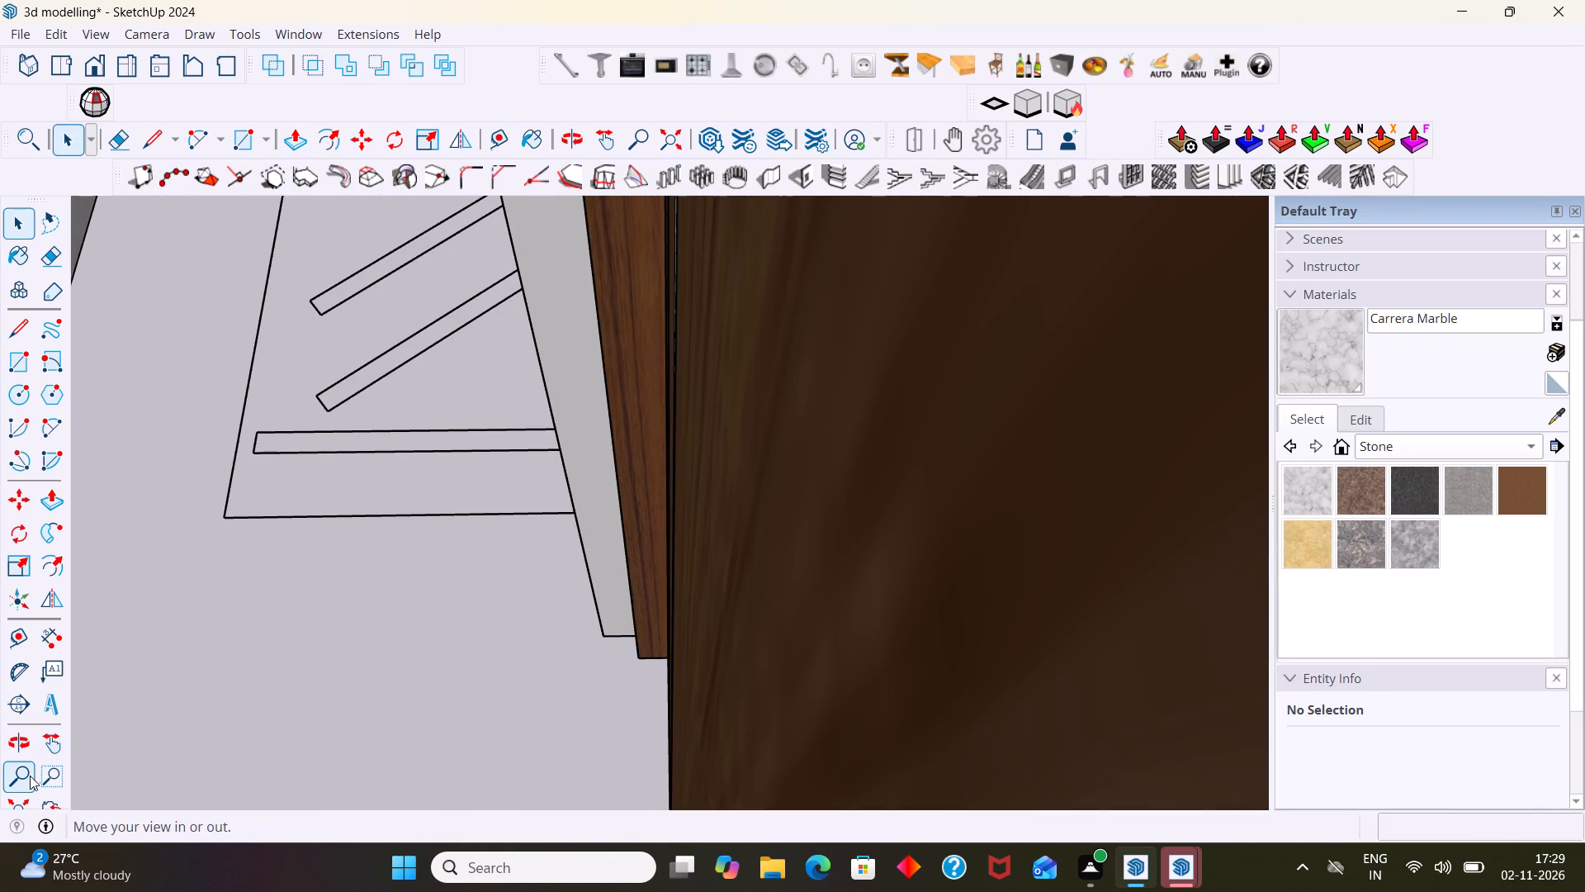
click(29, 806)
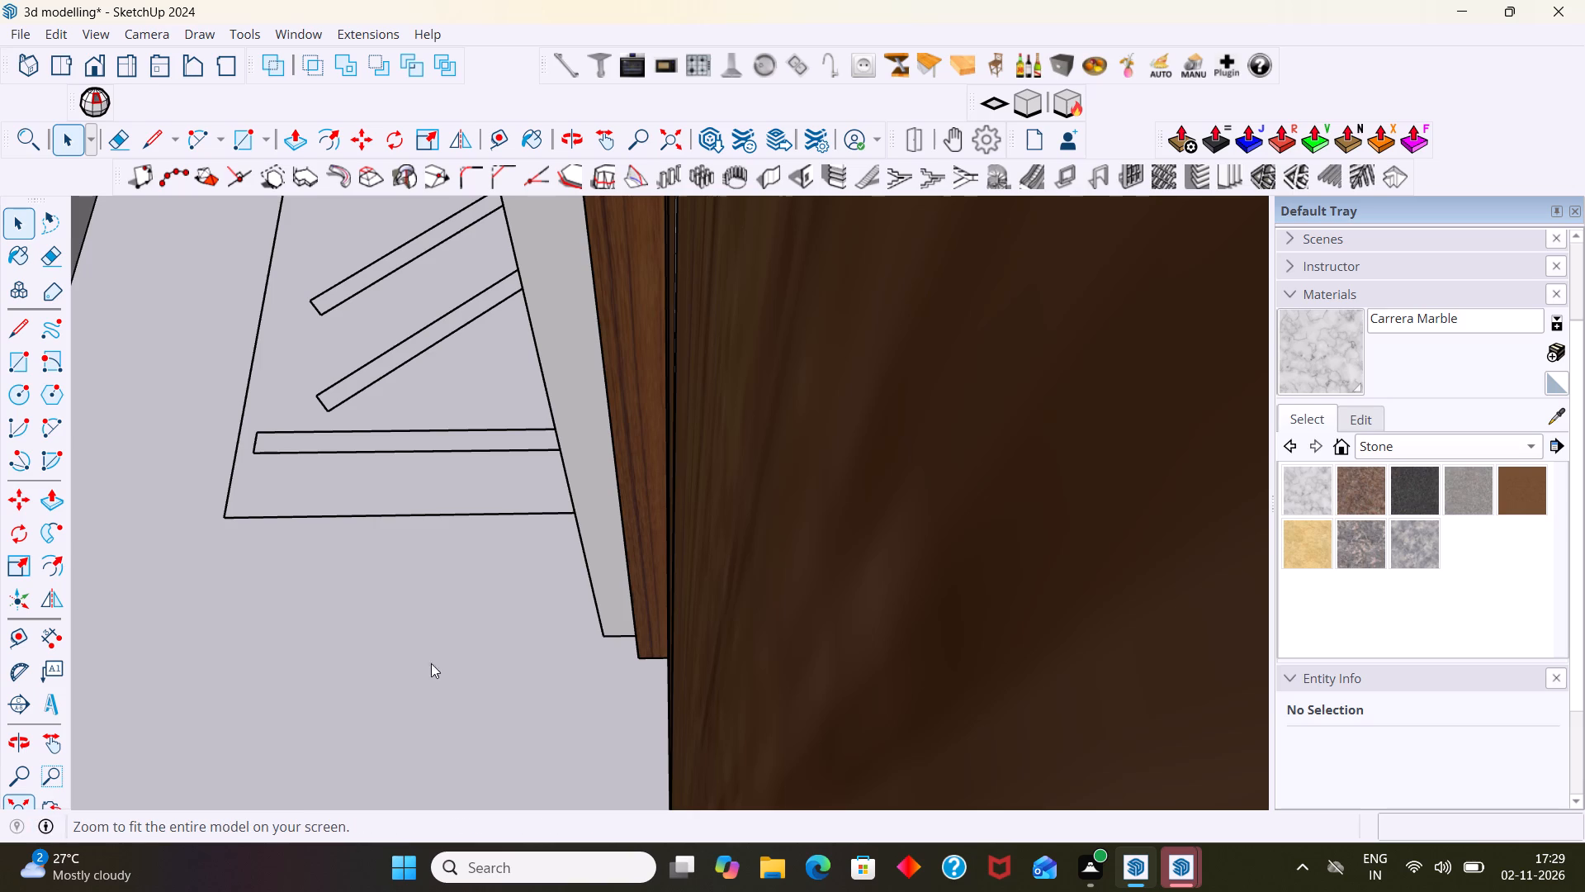
scroll(573, 584, down, 4)
middle_drag(911, 543, 837, 545)
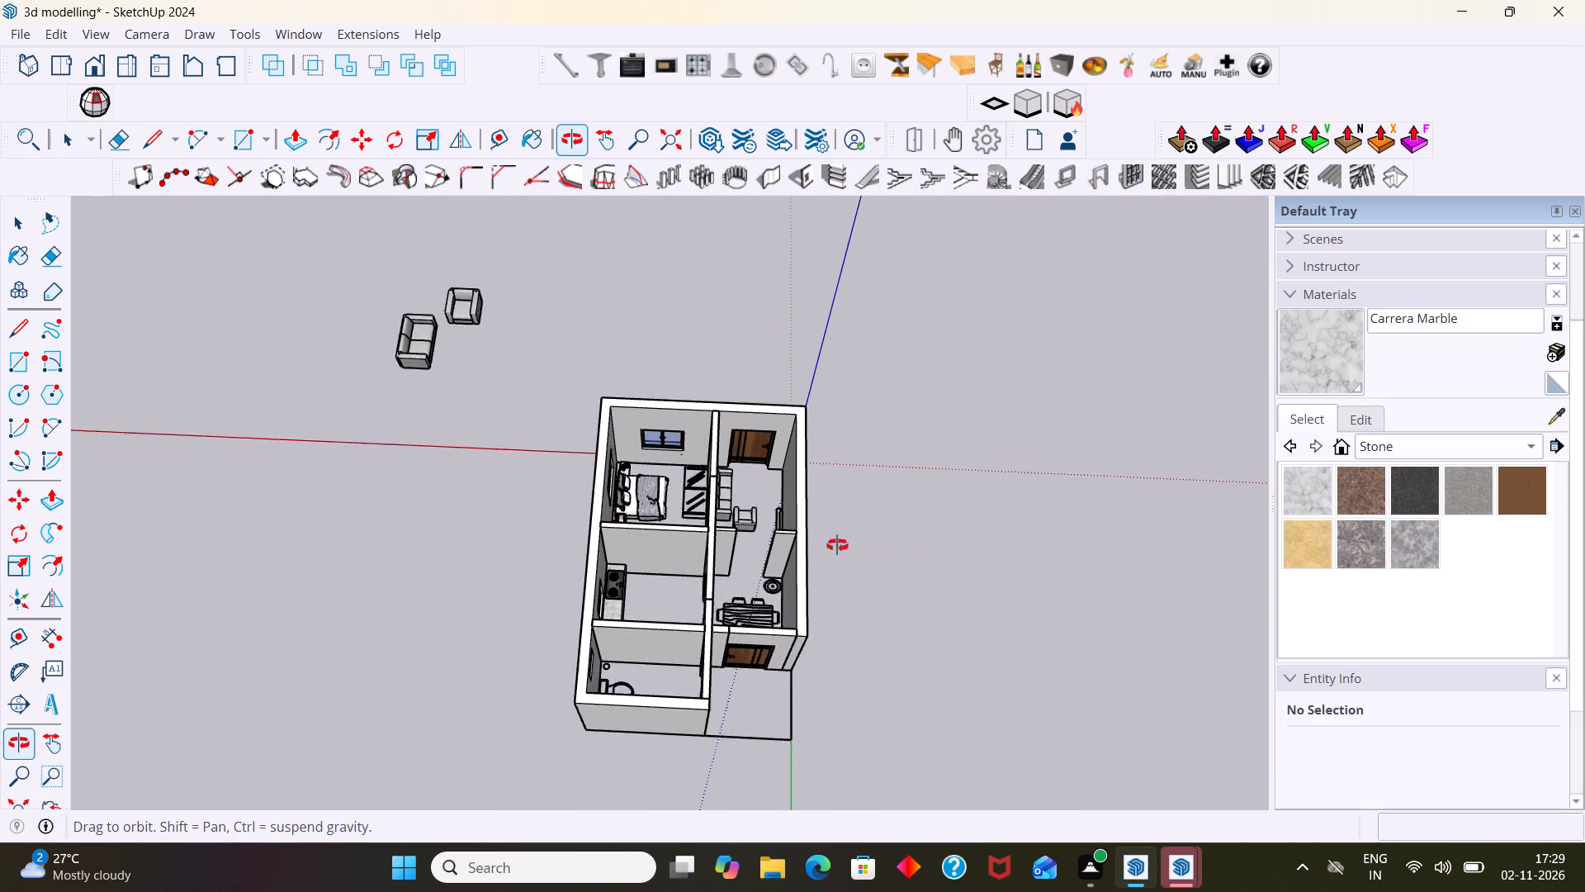
middle_drag(837, 545, 714, 565)
scroll(735, 555, up, 20)
scroll(735, 555, up, 2)
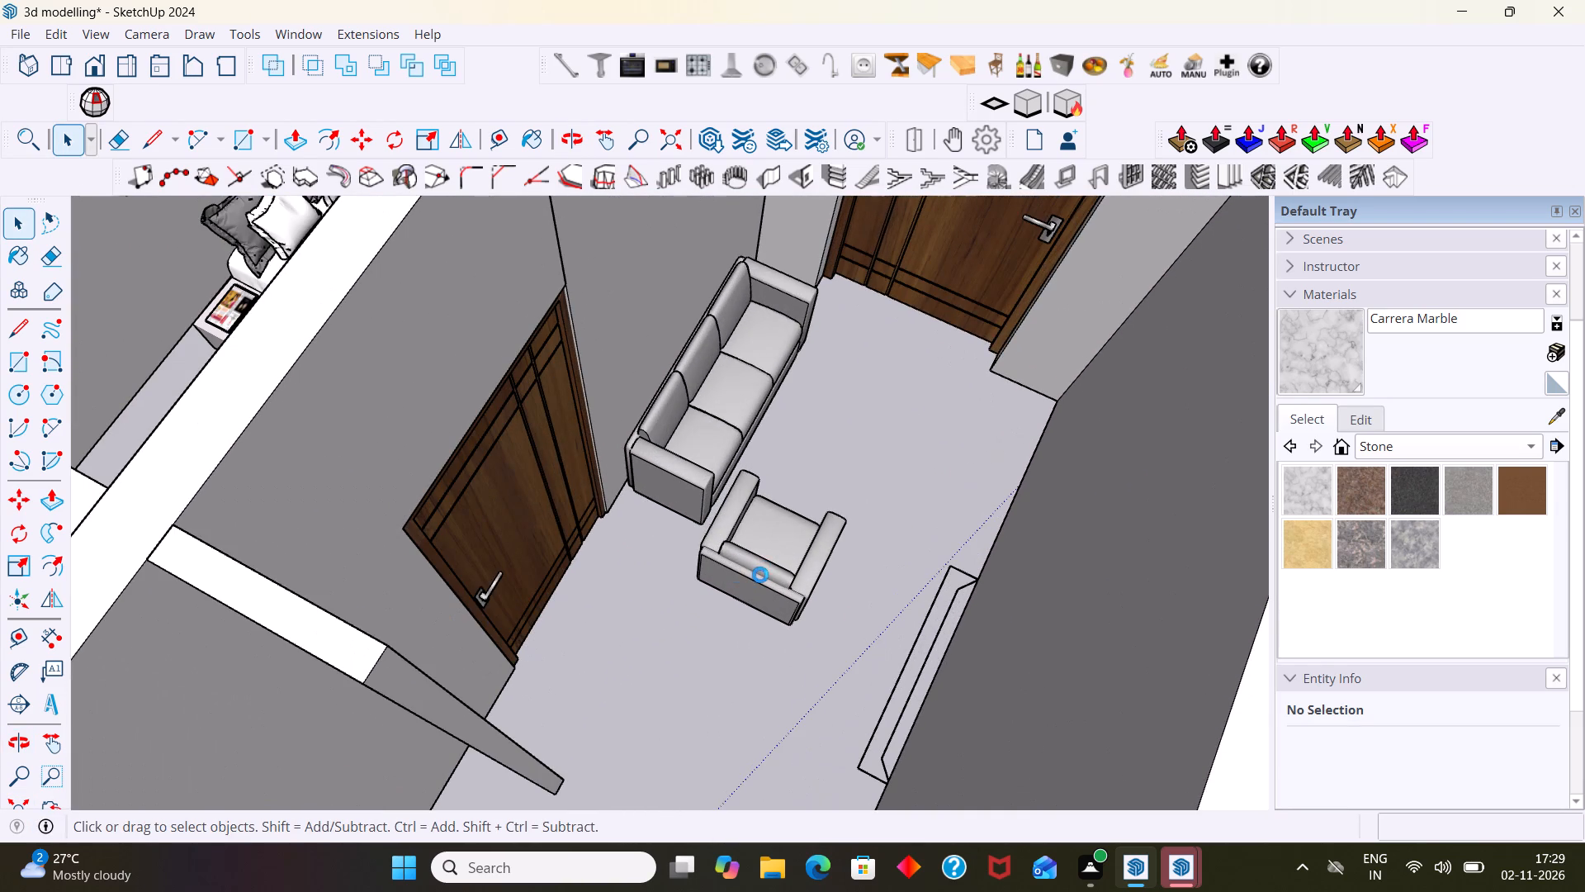
middle_drag(760, 575, 642, 565)
scroll(726, 554, up, 6)
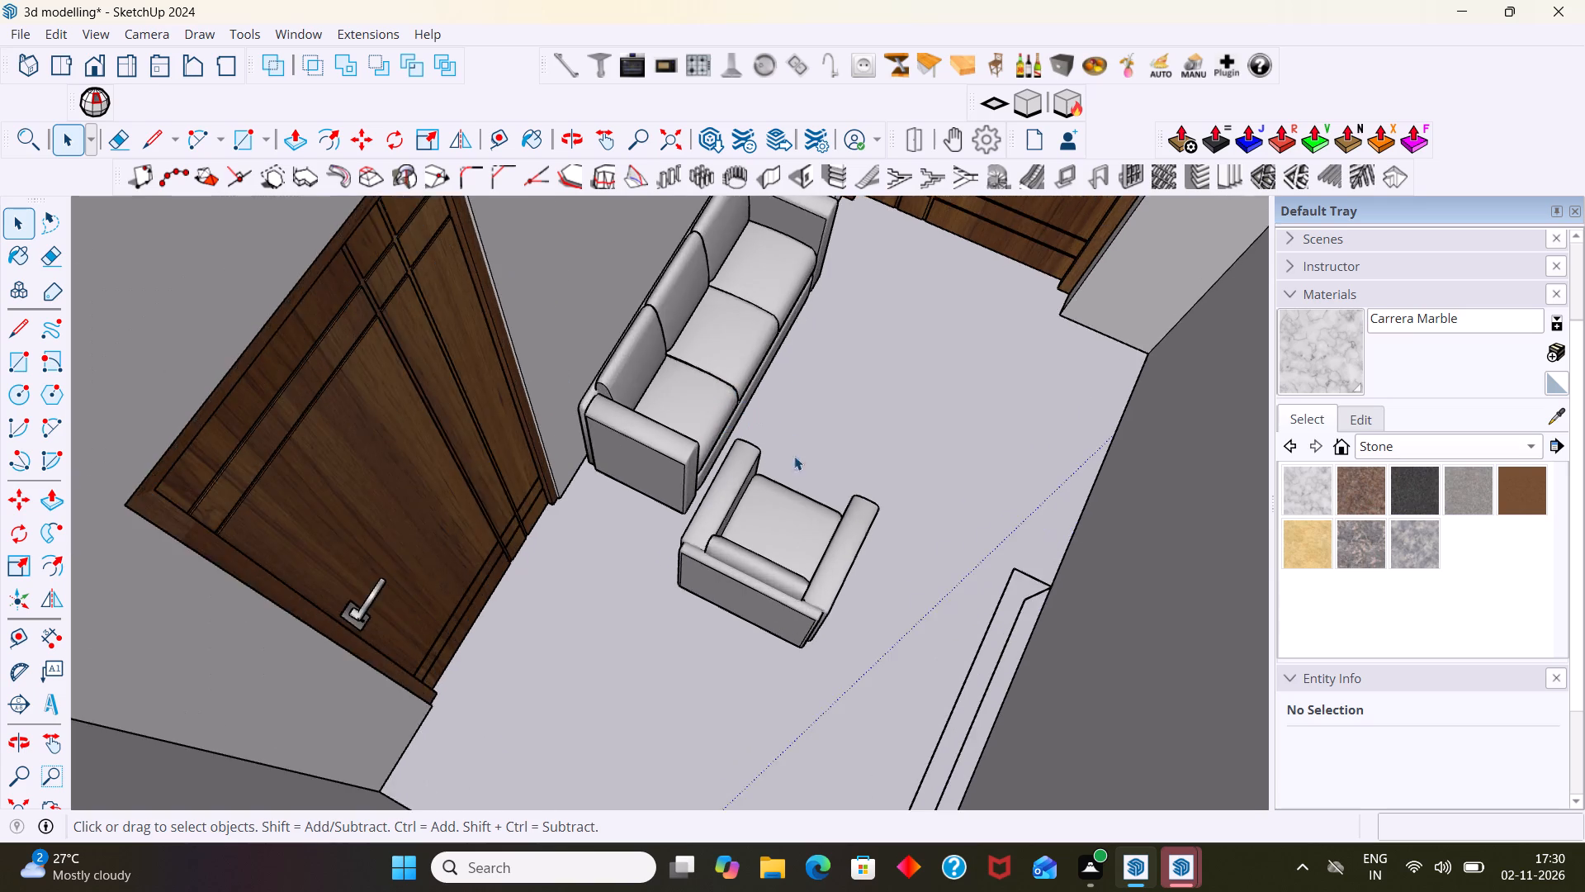
scroll(798, 476, down, 6)
middle_drag(823, 534, 670, 543)
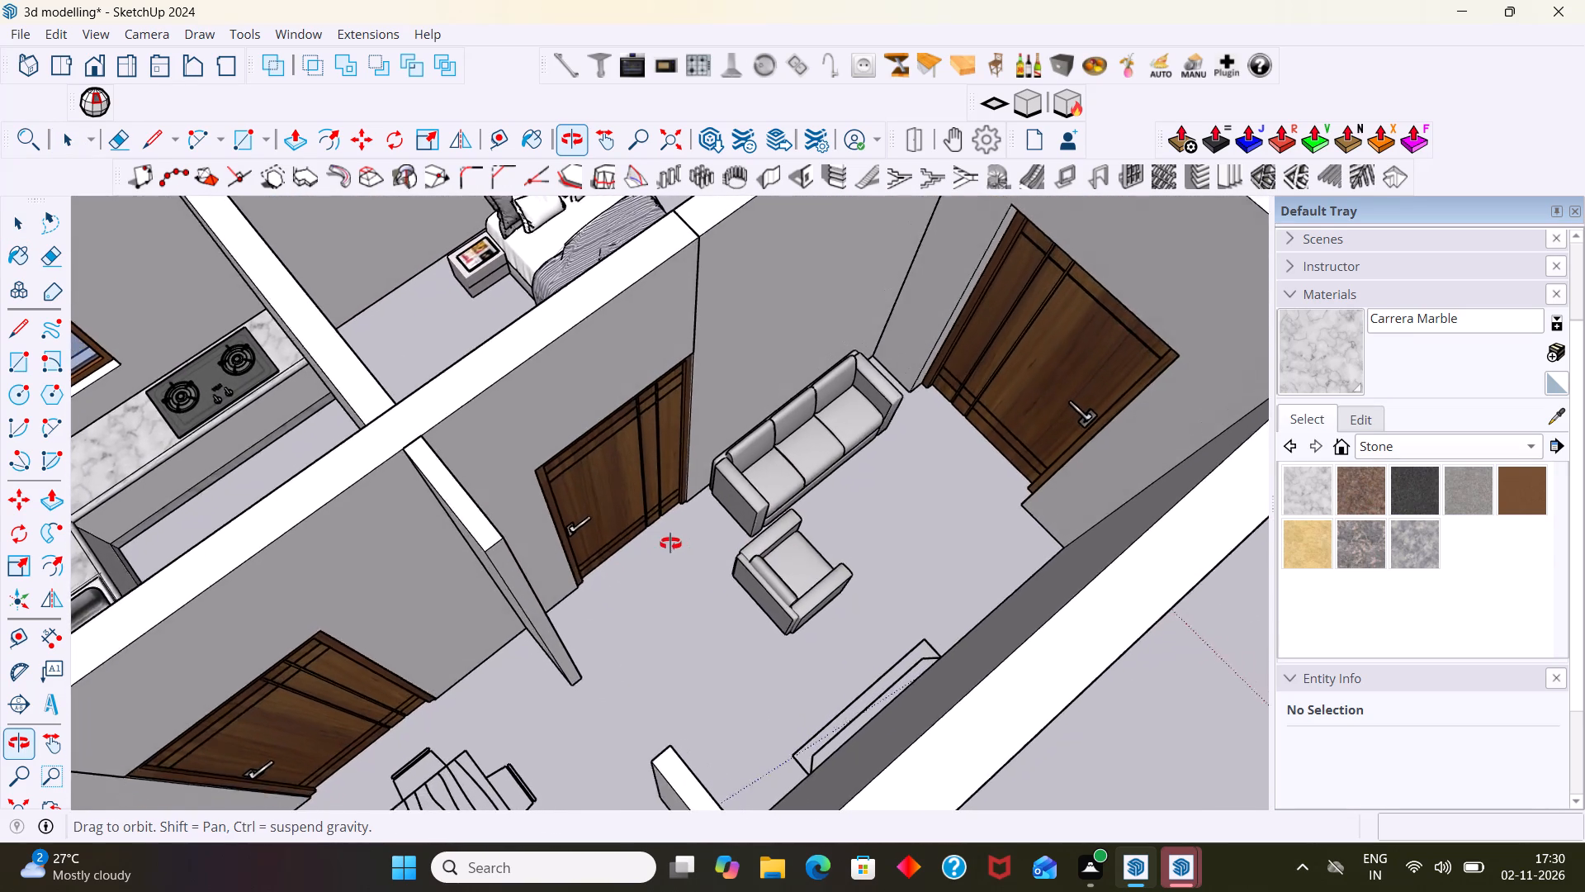
middle_drag(670, 543, 698, 543)
scroll(757, 533, up, 2)
scroll(783, 520, down, 4)
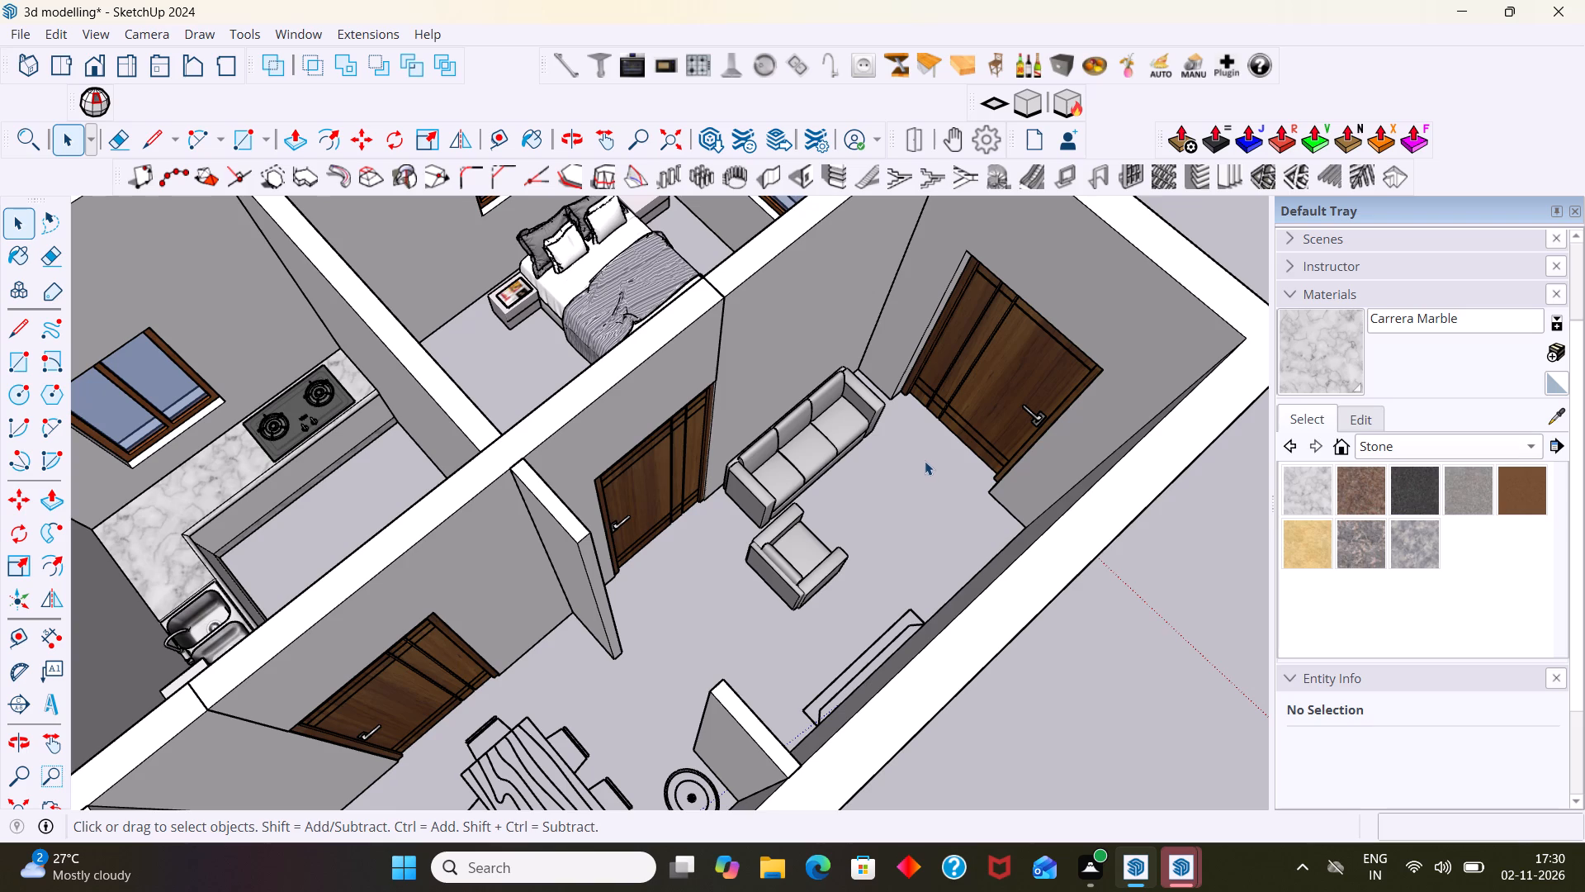
scroll(797, 492, up, 2)
scroll(842, 506, down, 6)
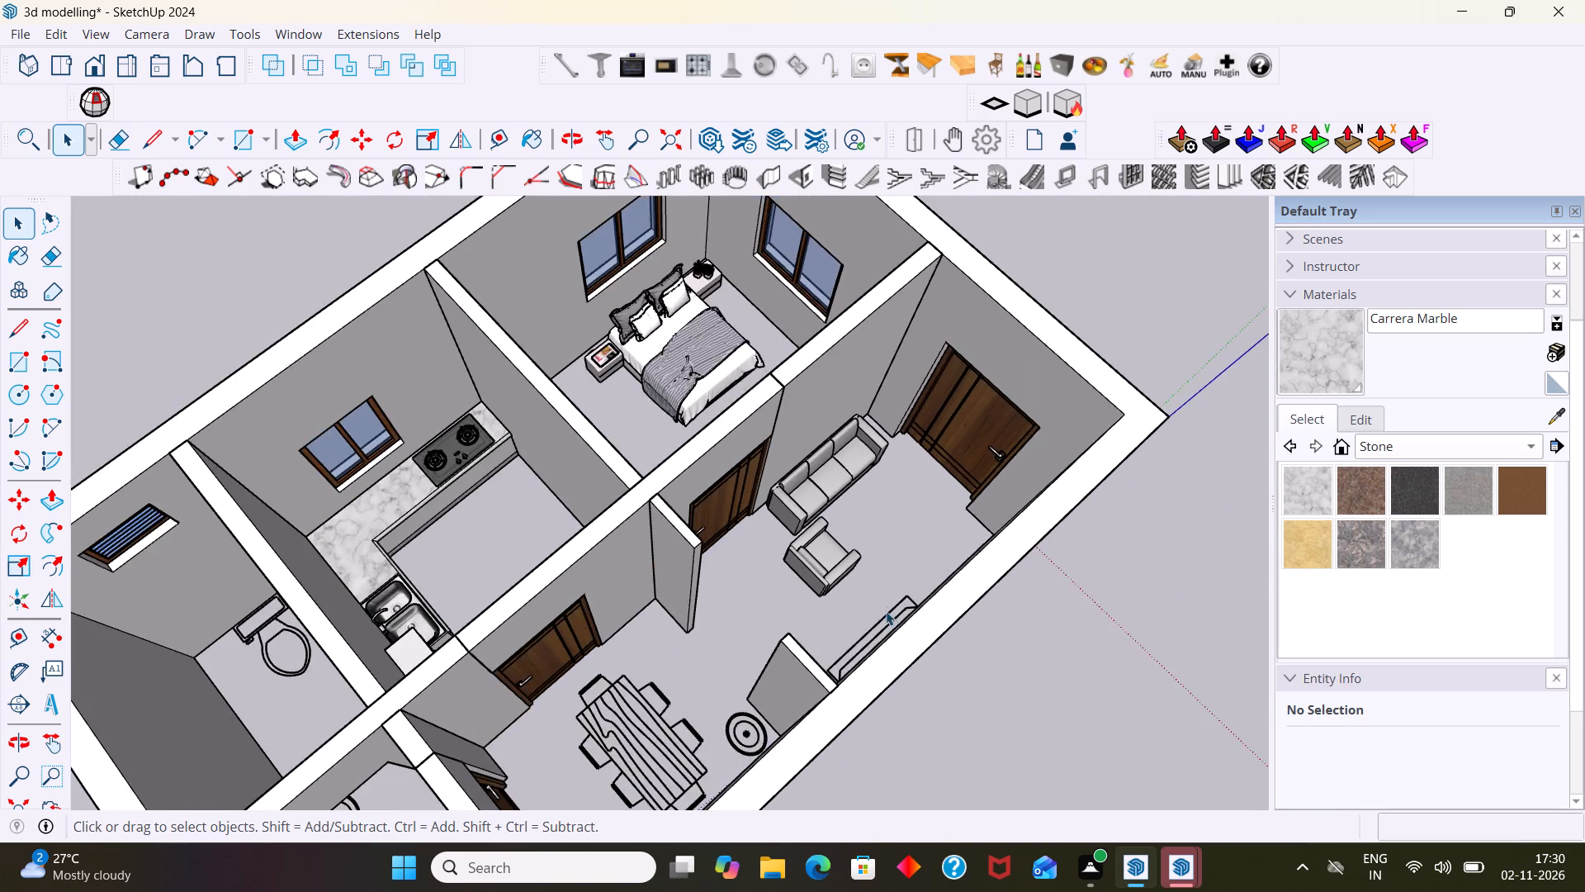
Examine the floor space between the sofa, the armchair and the long low unit outline against the opposite wall.
middle_drag(886, 613, 974, 634)
scroll(893, 601, up, 5)
middle_drag(884, 593, 947, 595)
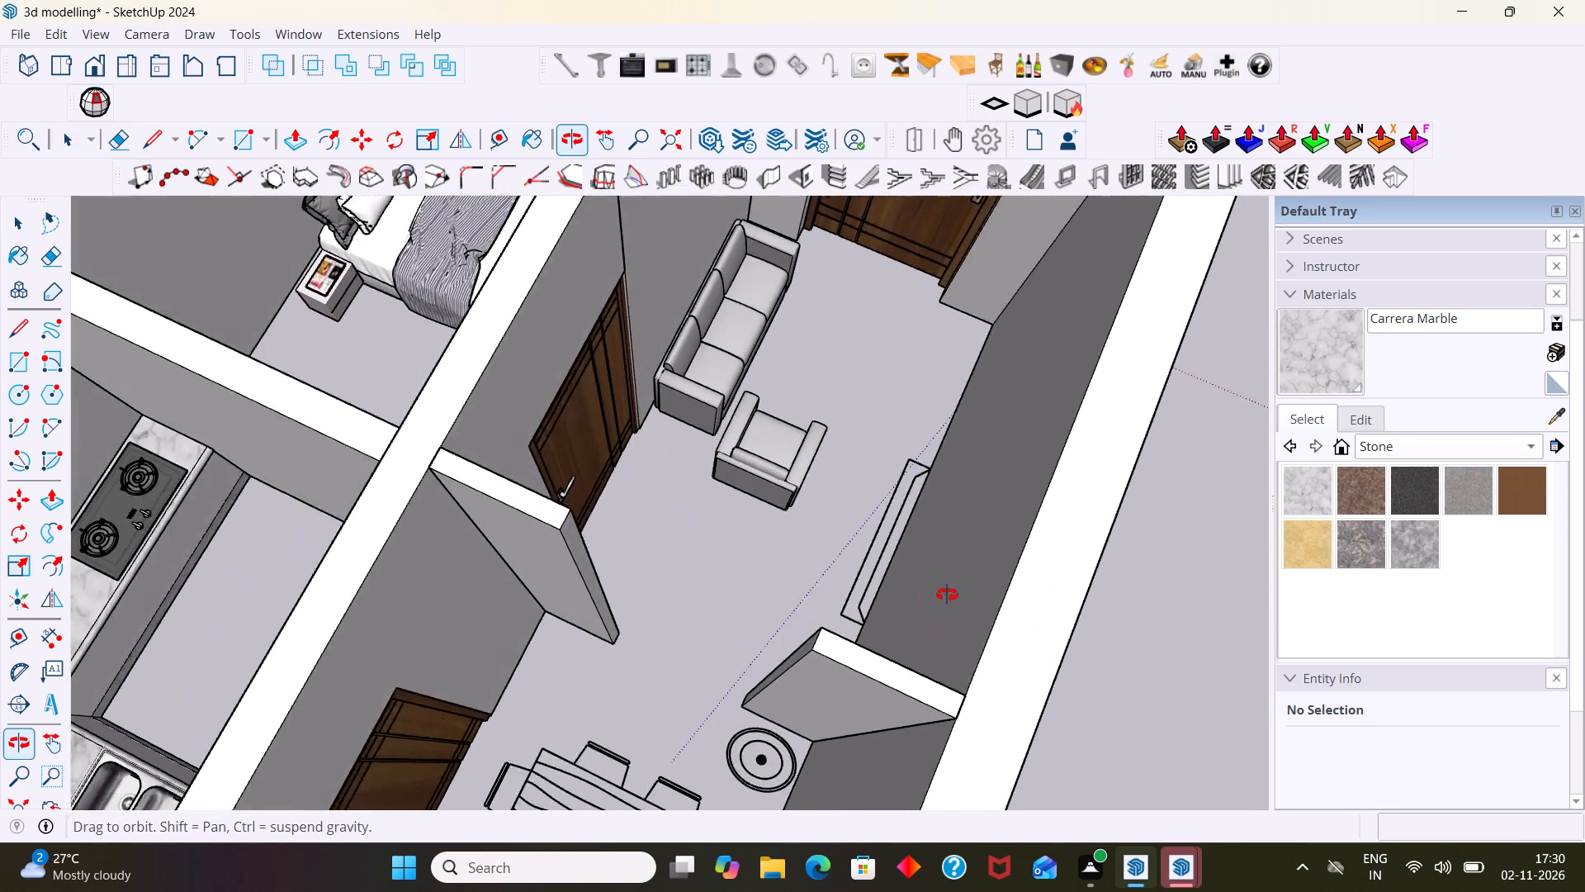
middle_drag(947, 595, 1042, 585)
scroll(817, 466, up, 5)
scroll(879, 441, down, 2)
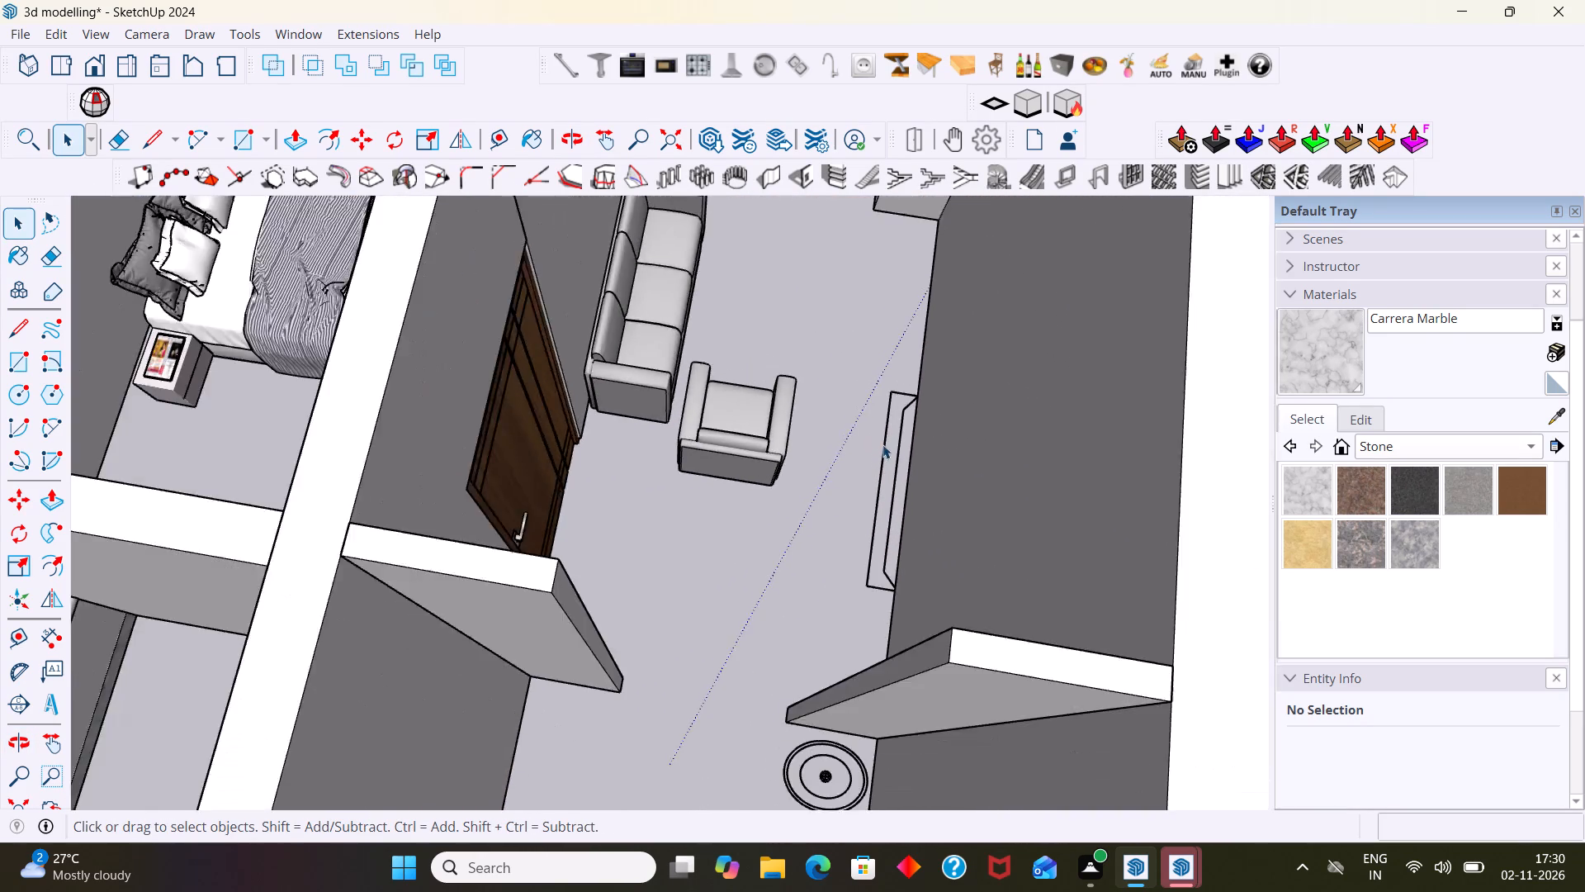
scroll(882, 444, down, 6)
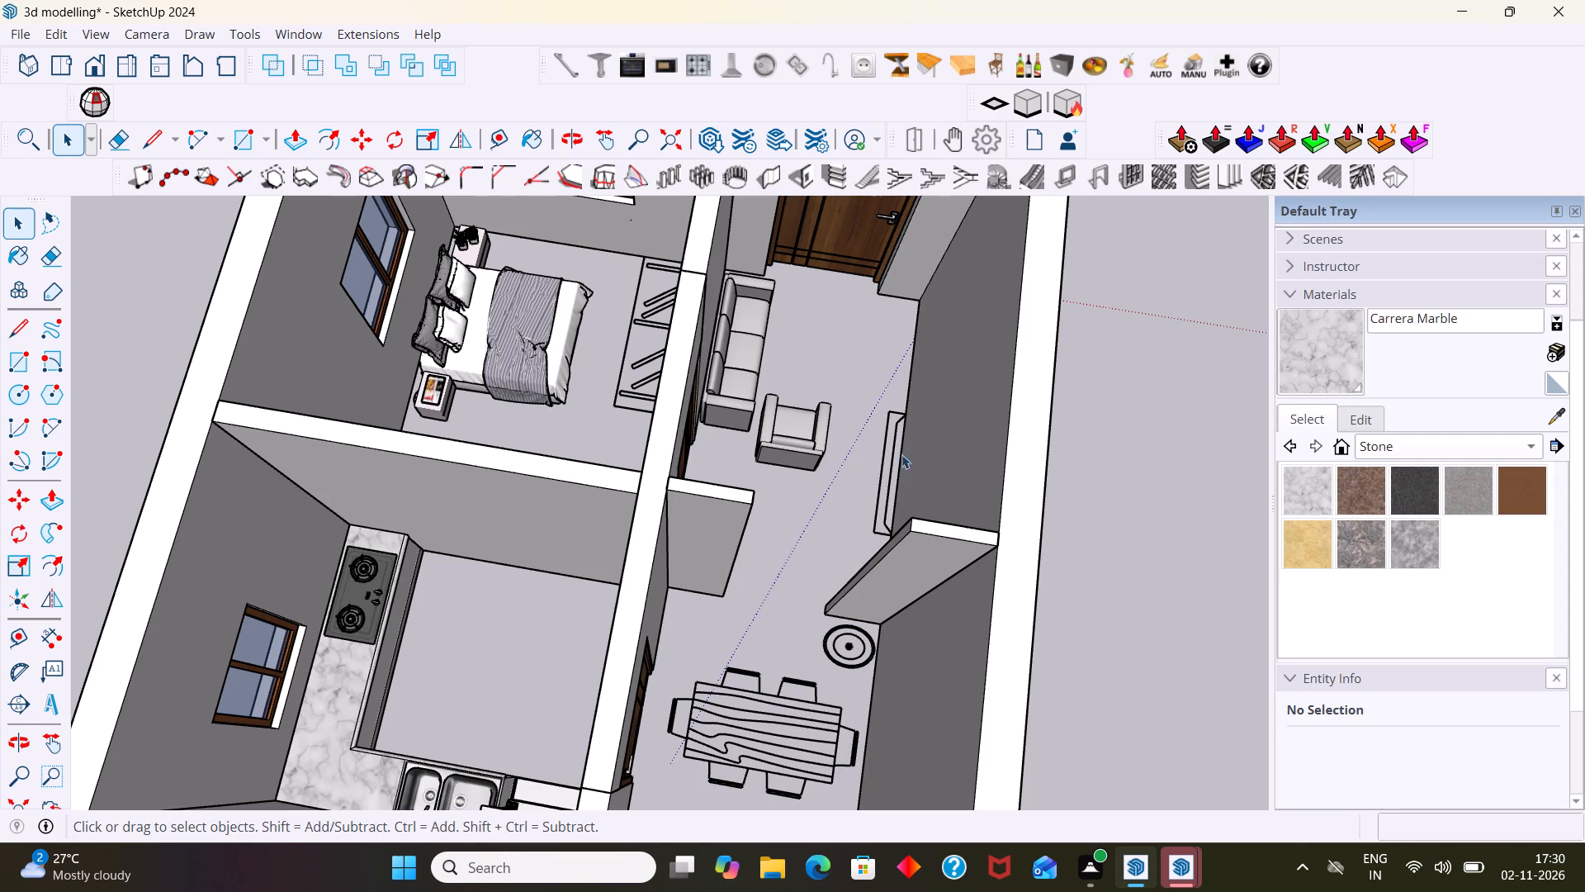
scroll(906, 519, up, 5)
middle_drag(887, 523, 879, 463)
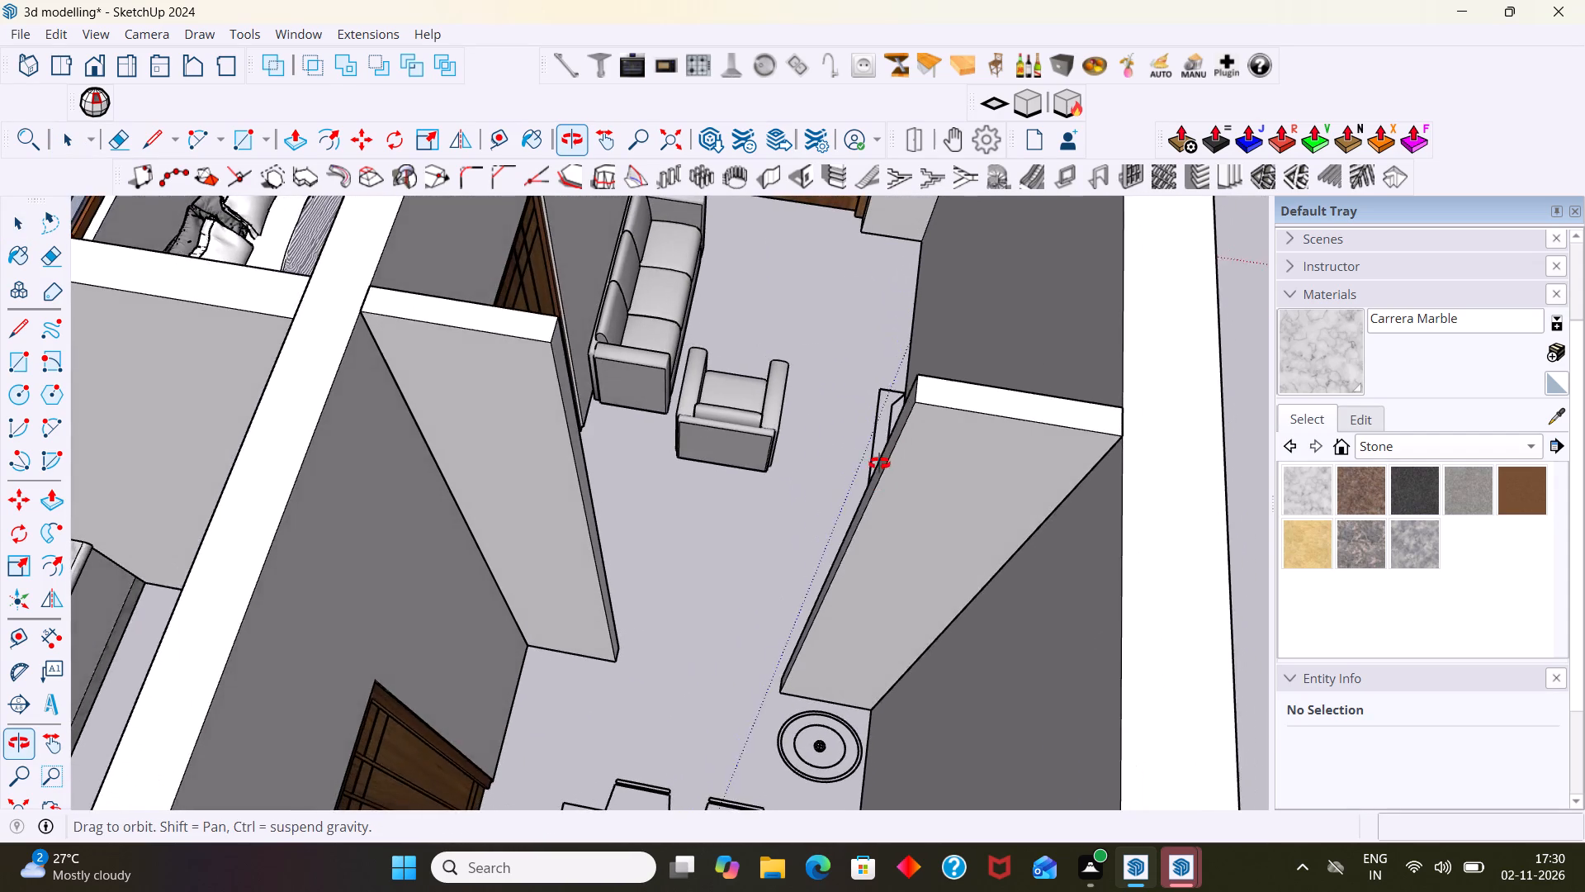
middle_drag(879, 463, 919, 510)
scroll(827, 449, down, 4)
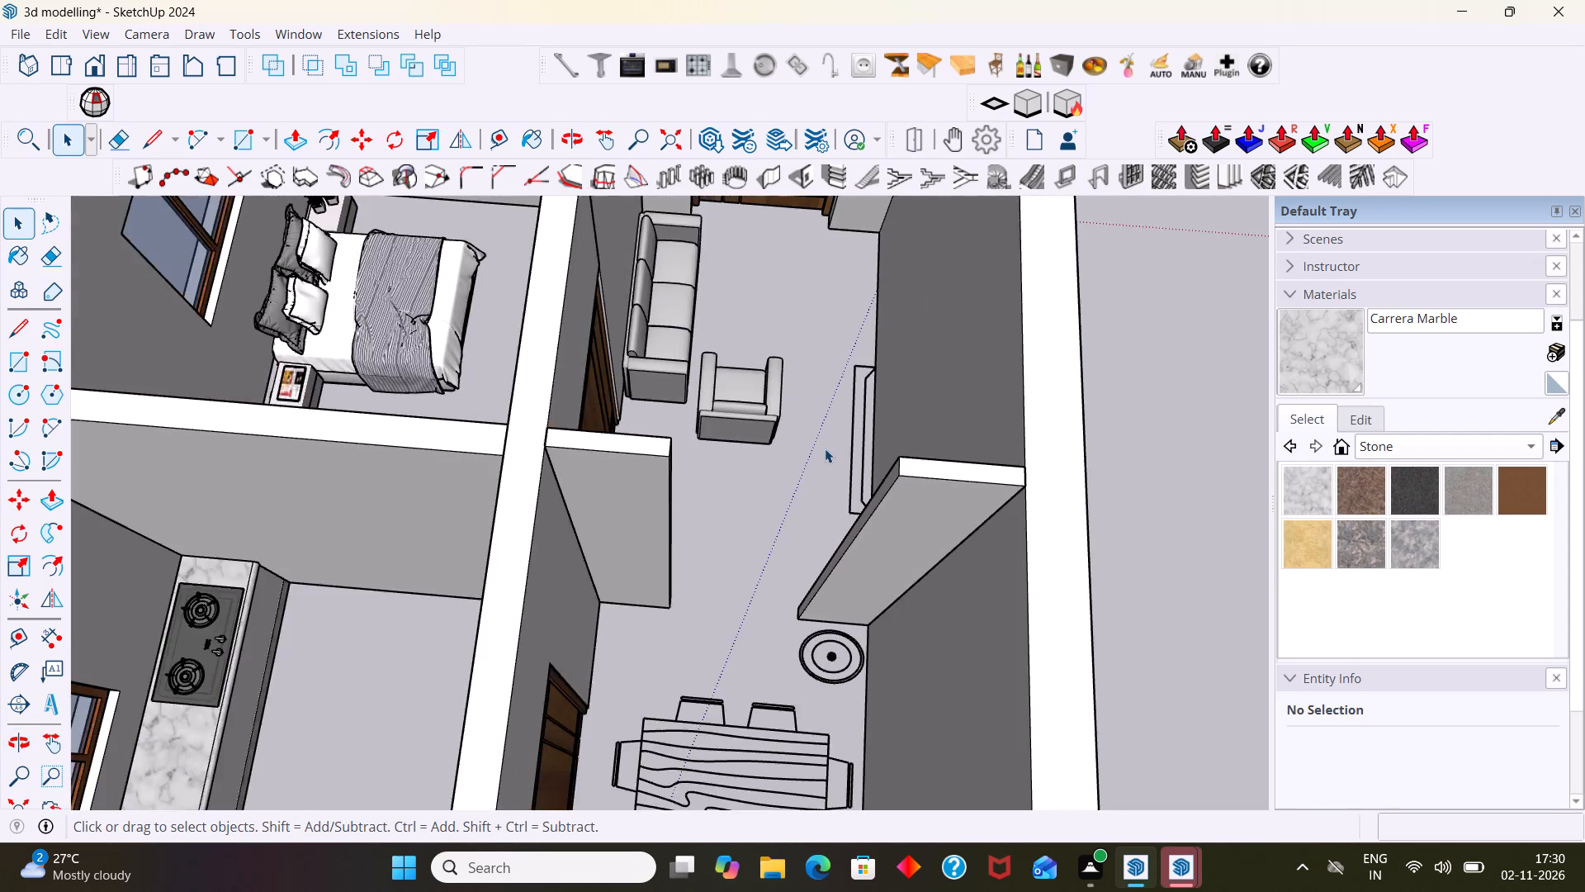
scroll(825, 448, down, 8)
middle_drag(789, 467, 760, 498)
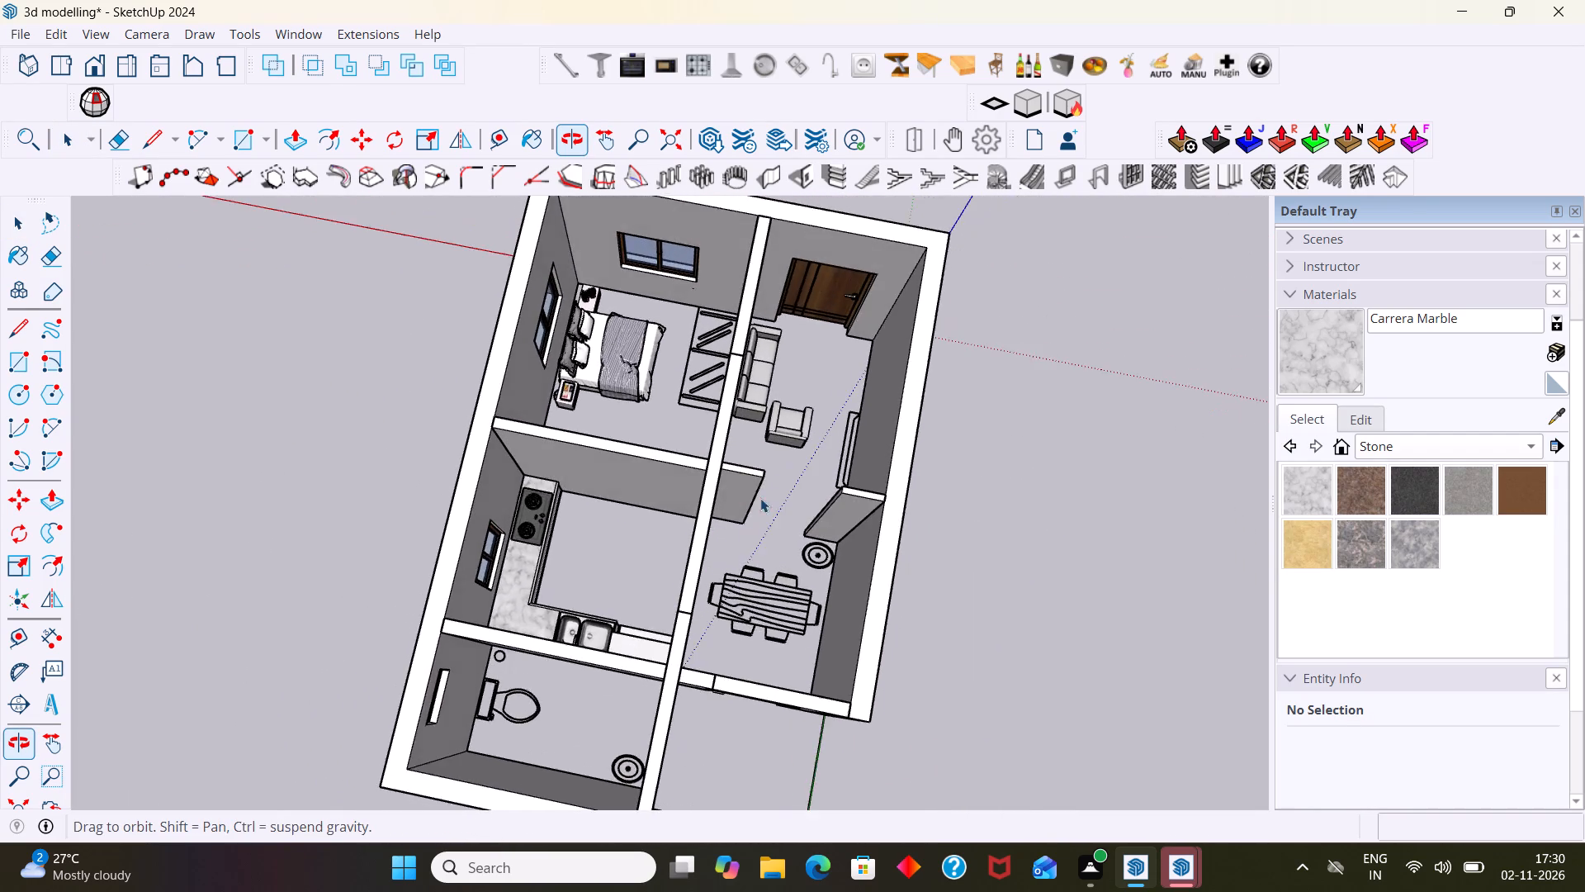
middle_drag(760, 498, 756, 504)
scroll(778, 467, up, 15)
middle_drag(722, 444, 691, 455)
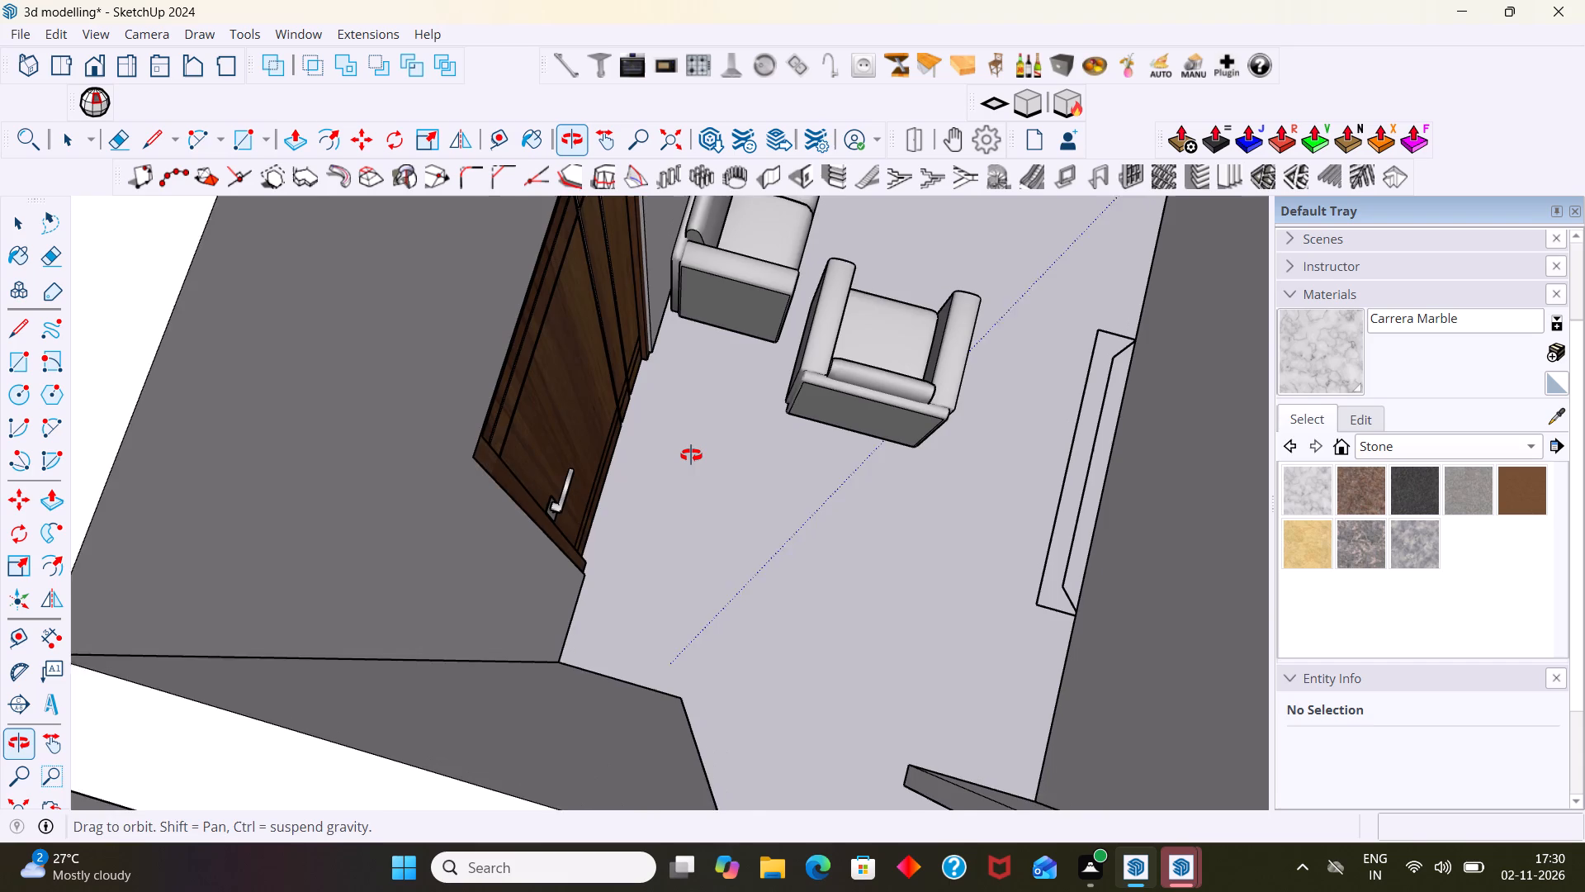
middle_drag(691, 455, 687, 457)
scroll(693, 453, down, 17)
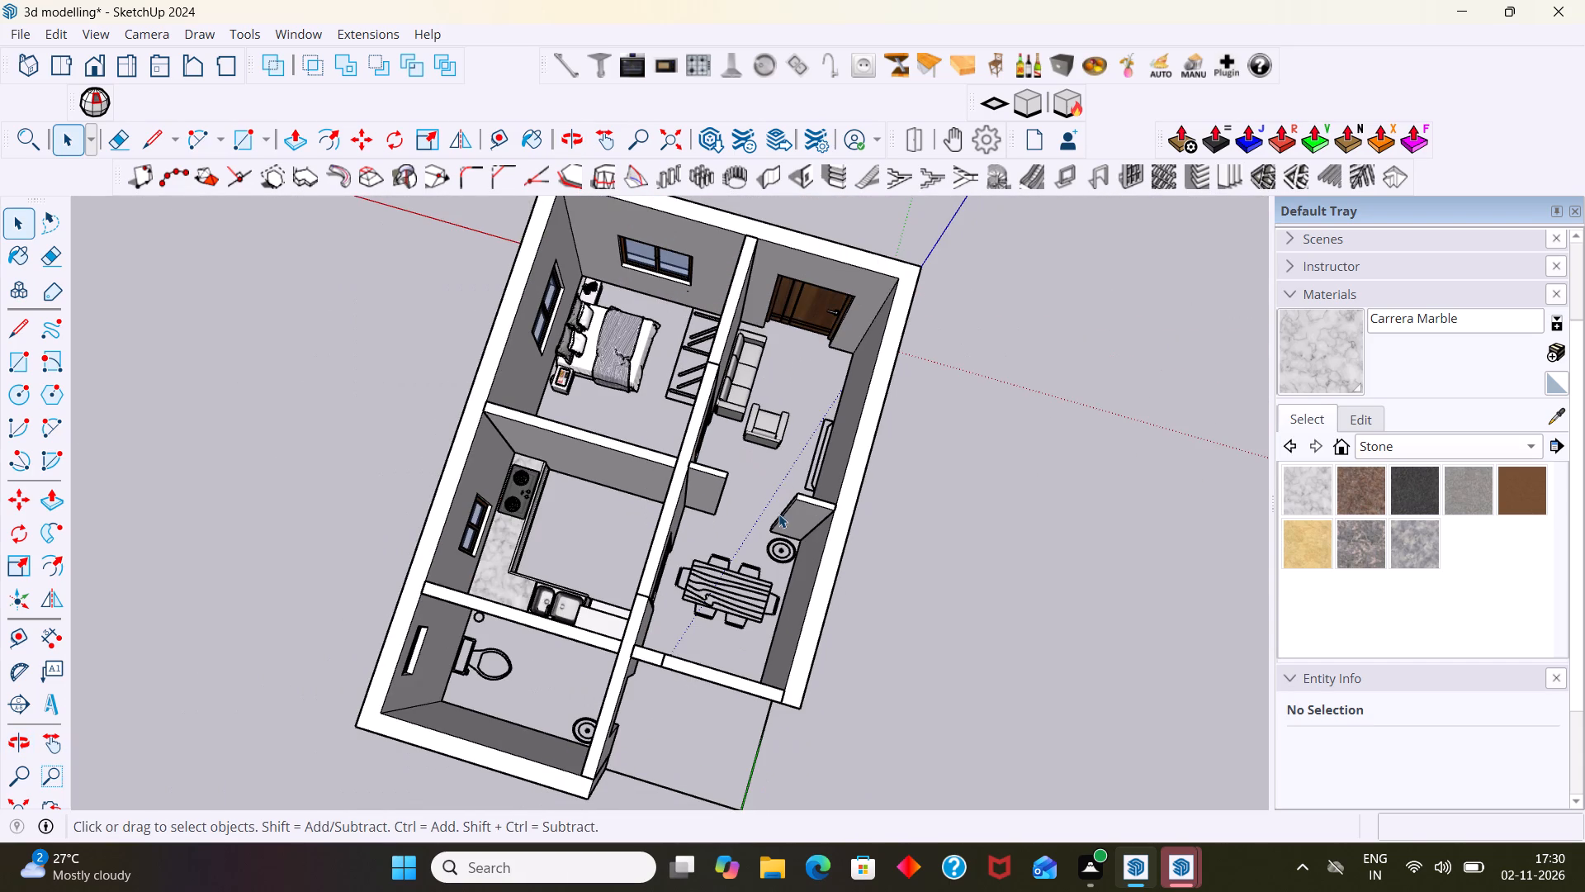
scroll(741, 394, up, 10)
scroll(747, 408, down, 3)
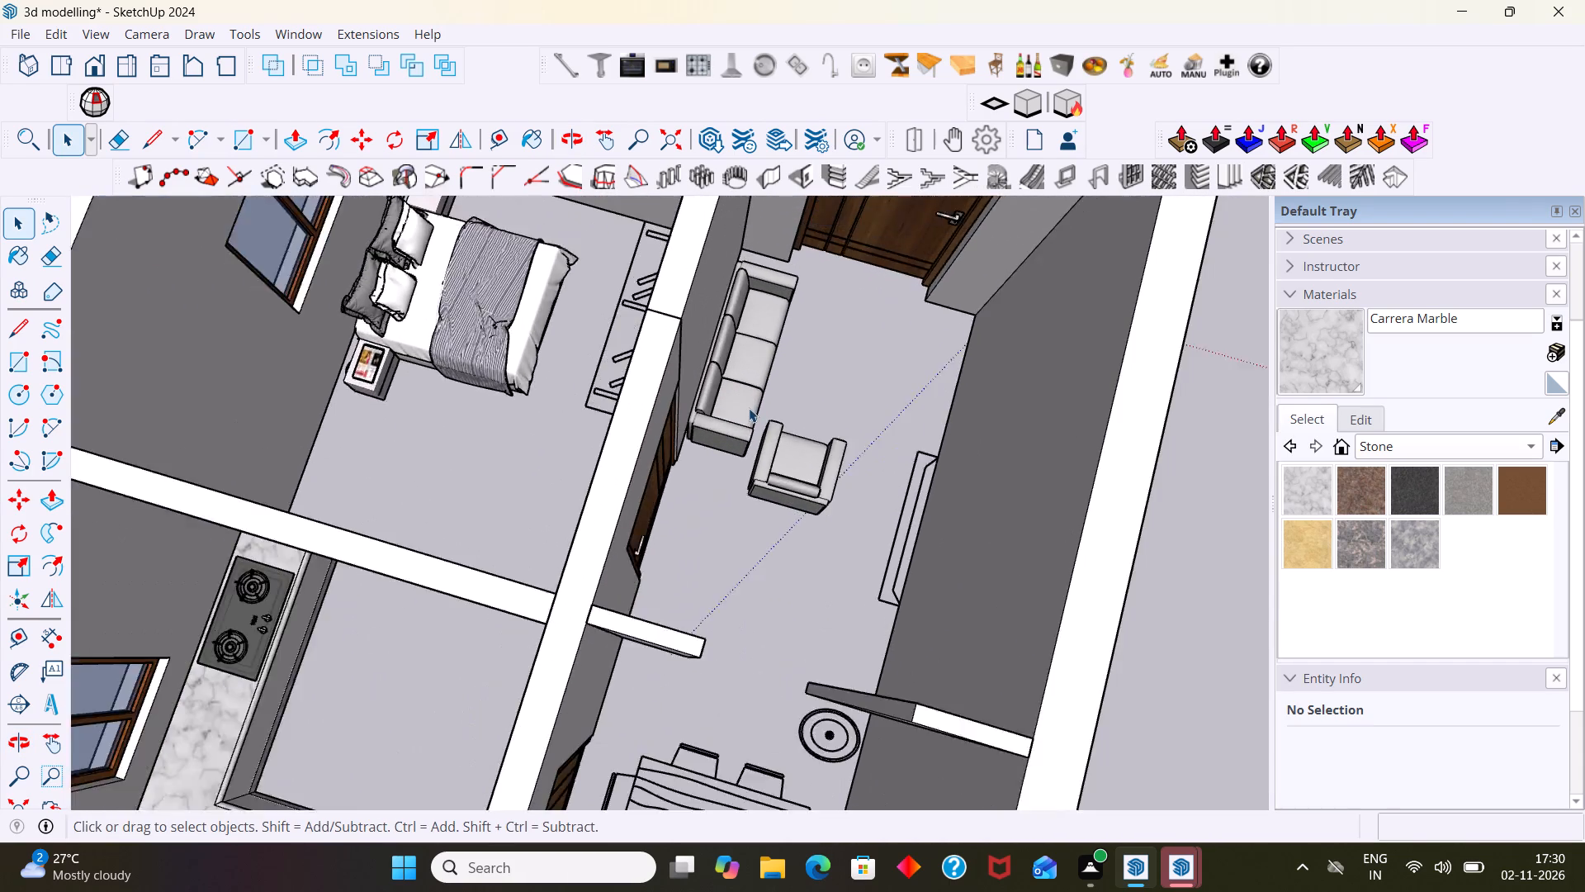
scroll(749, 408, down, 3)
middle_drag(750, 406, 704, 339)
scroll(765, 377, up, 11)
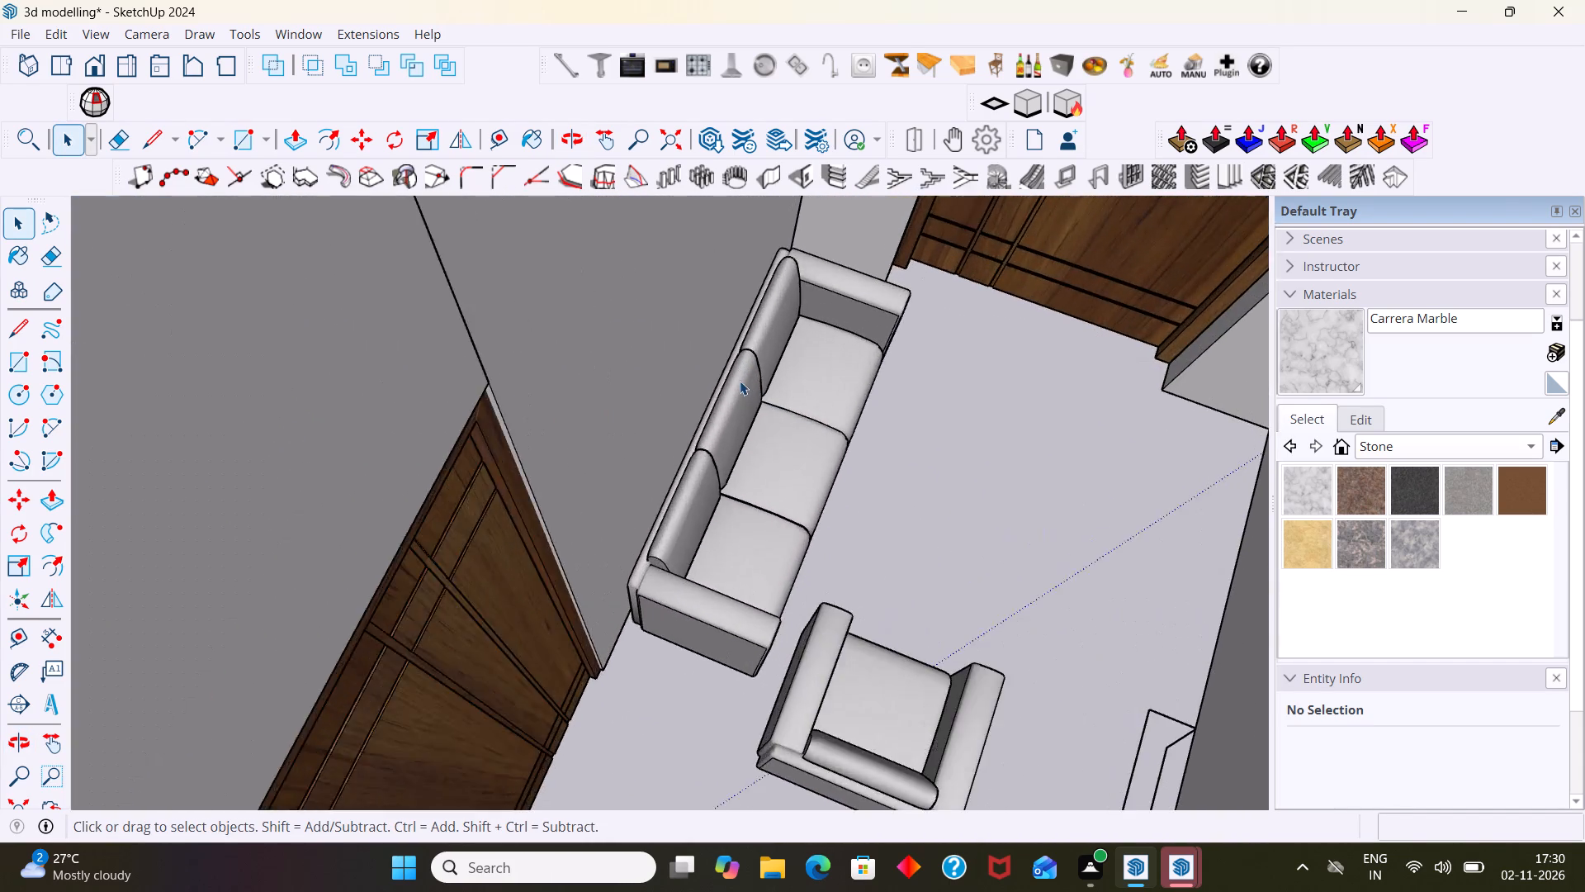
scroll(740, 381, down, 12)
scroll(772, 582, down, 3)
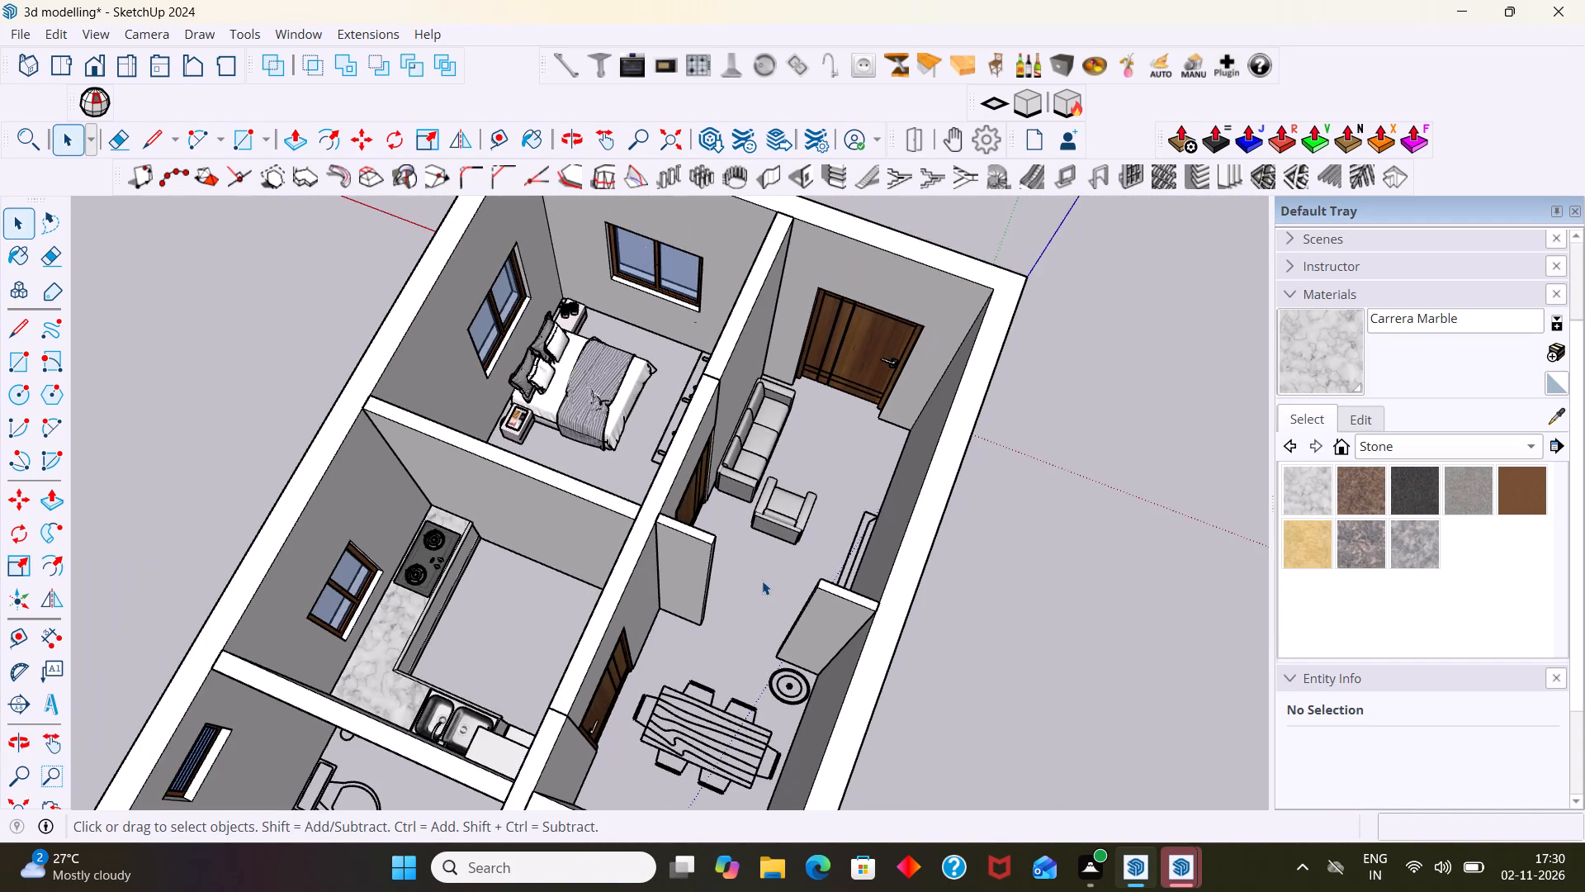
Examine the living and dining areas from the dining end, checking how the armchair sits relative to the partition walls.
scroll(762, 581, down, 2)
middle_drag(717, 595, 1002, 584)
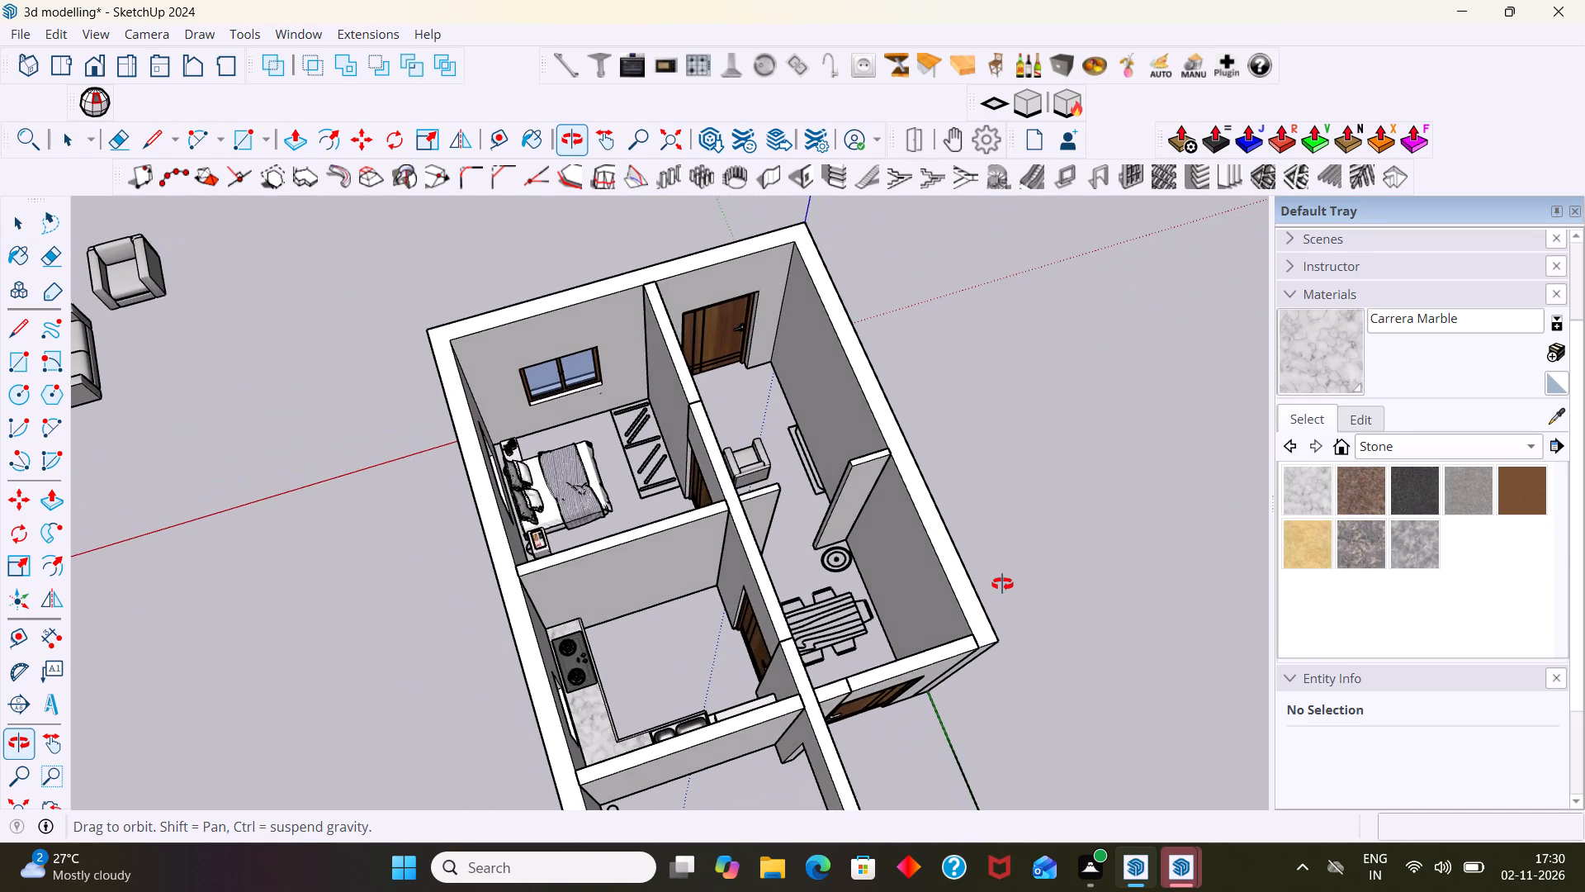
middle_drag(1002, 584, 1005, 578)
scroll(836, 520, up, 5)
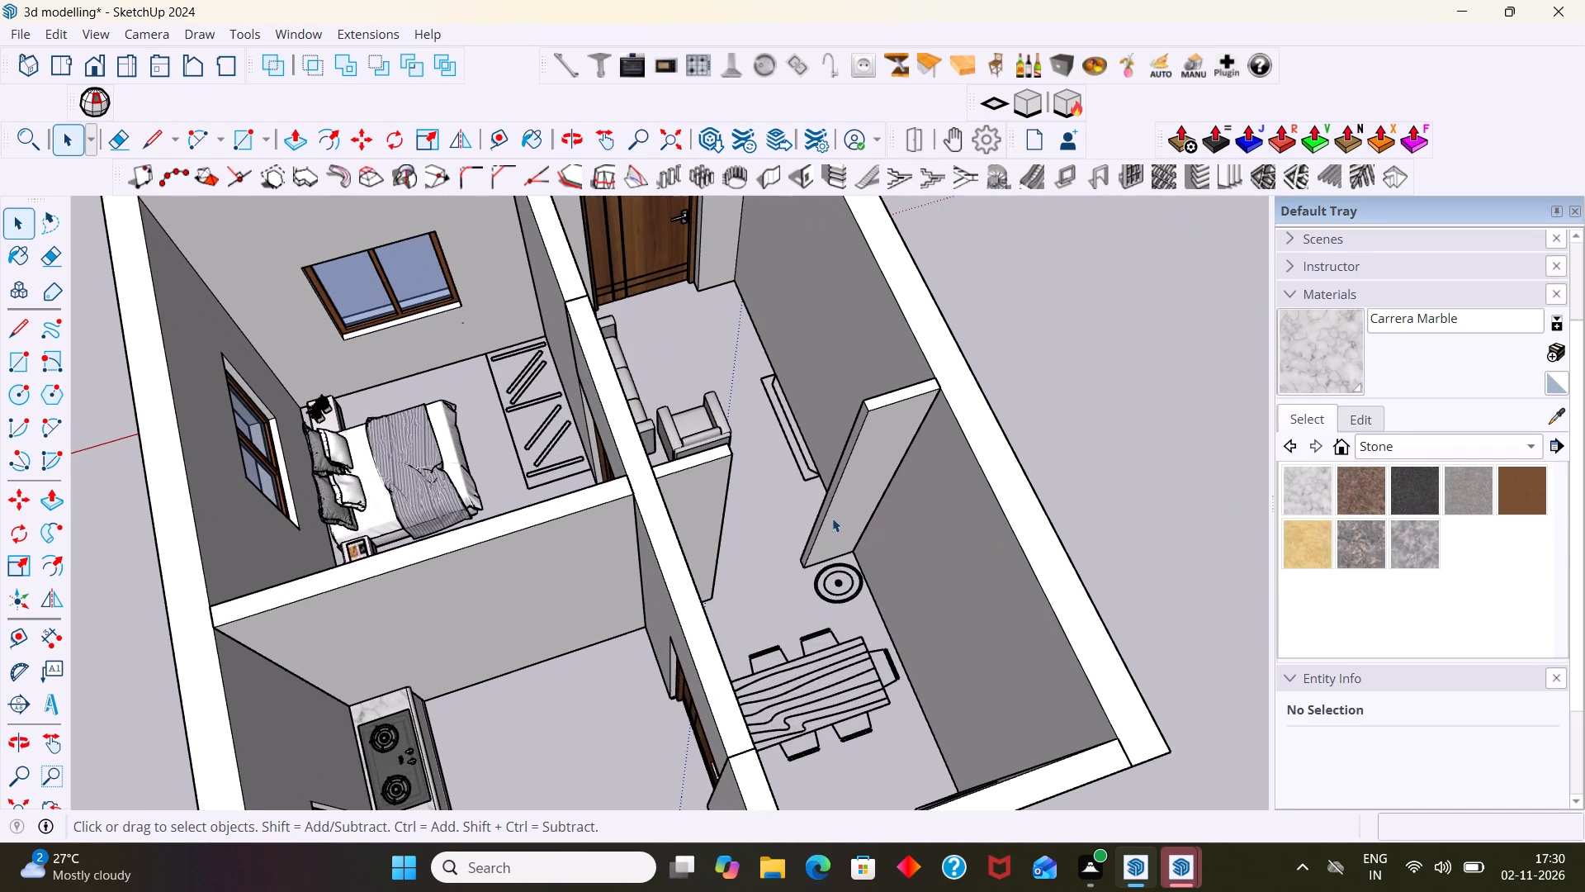
scroll(775, 482, up, 4)
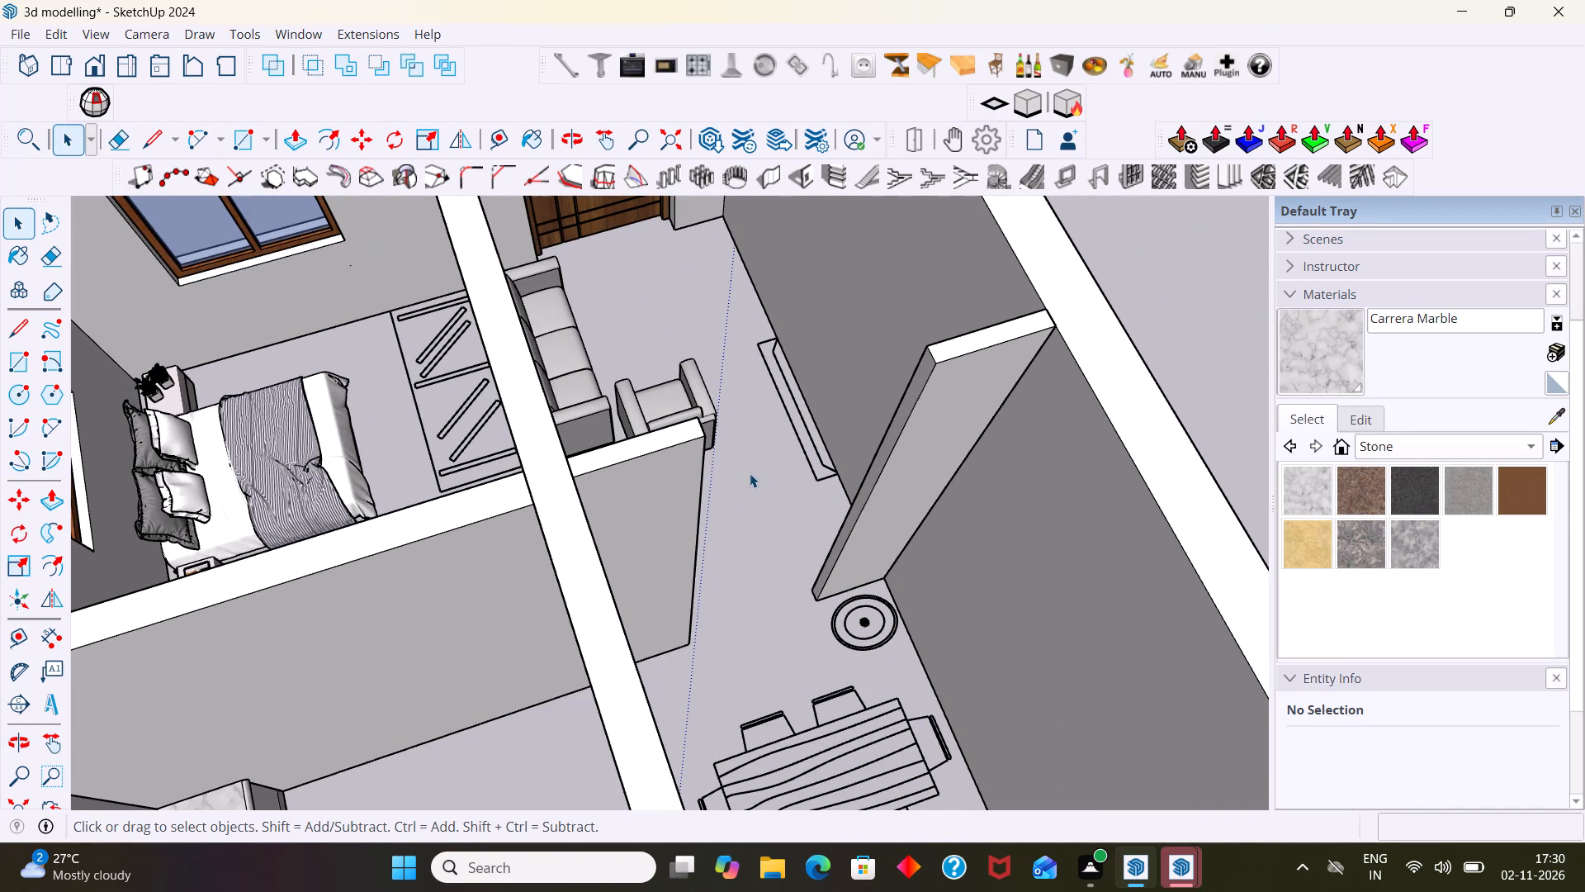
scroll(748, 473, down, 10)
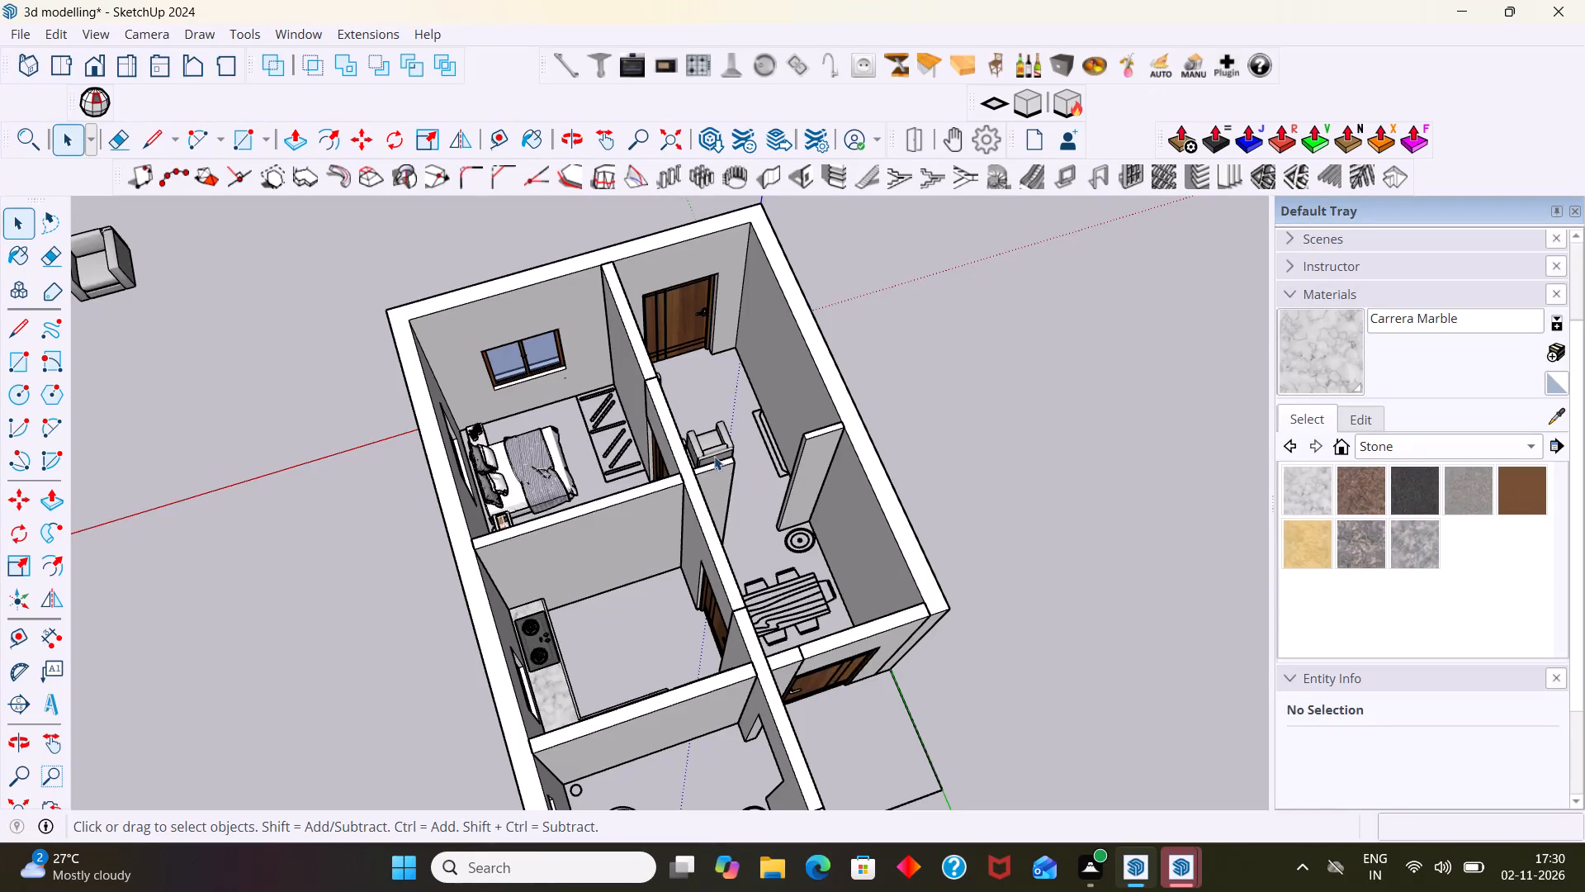
scroll(698, 384, up, 1)
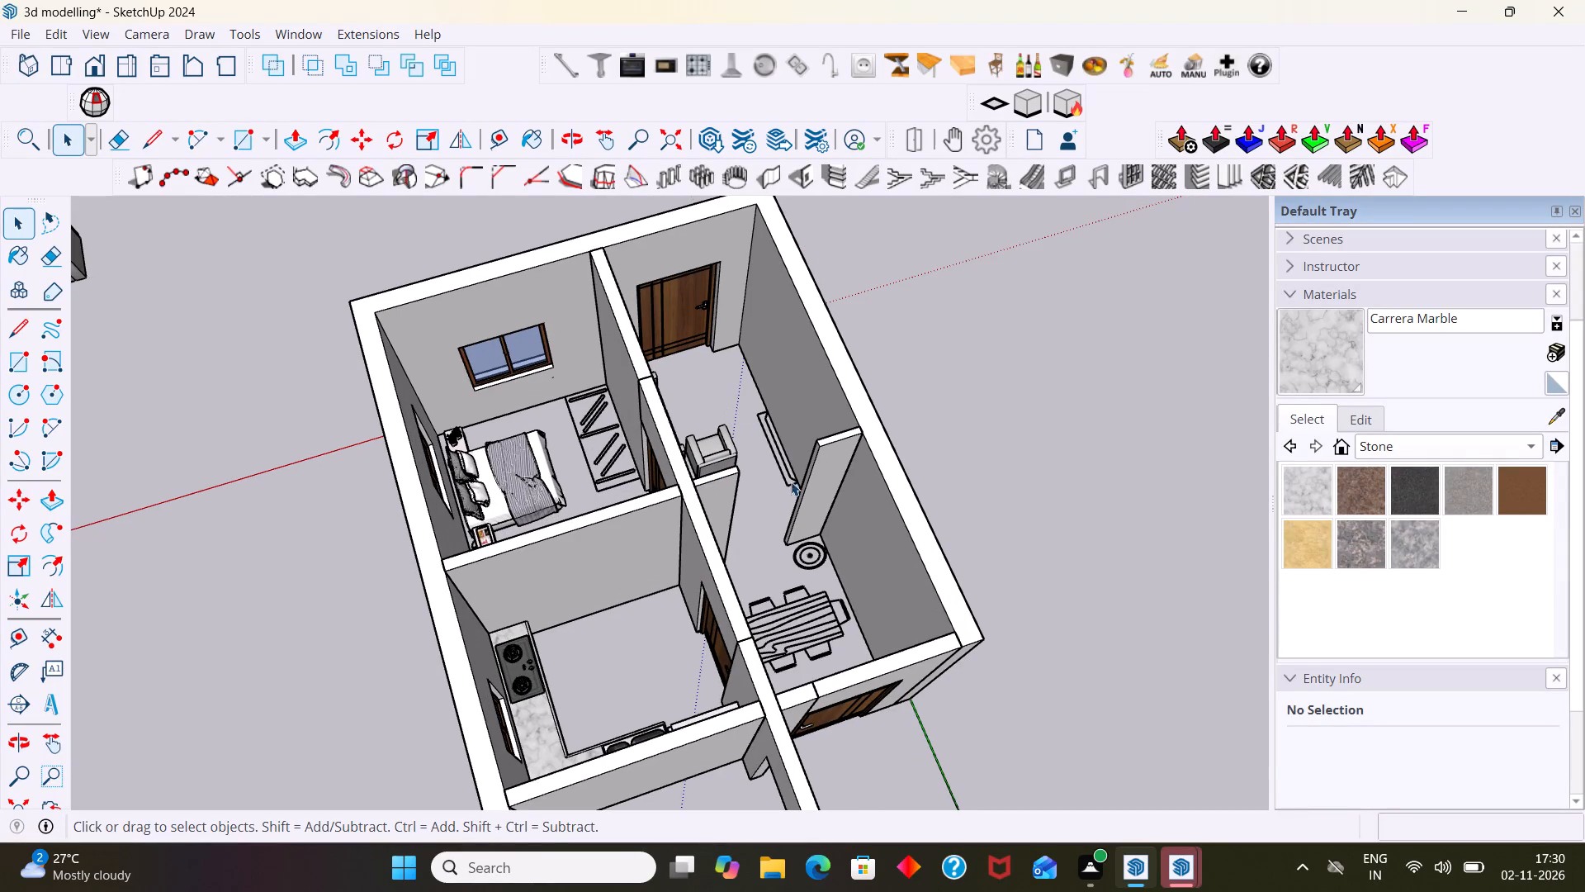
scroll(747, 510, up, 3)
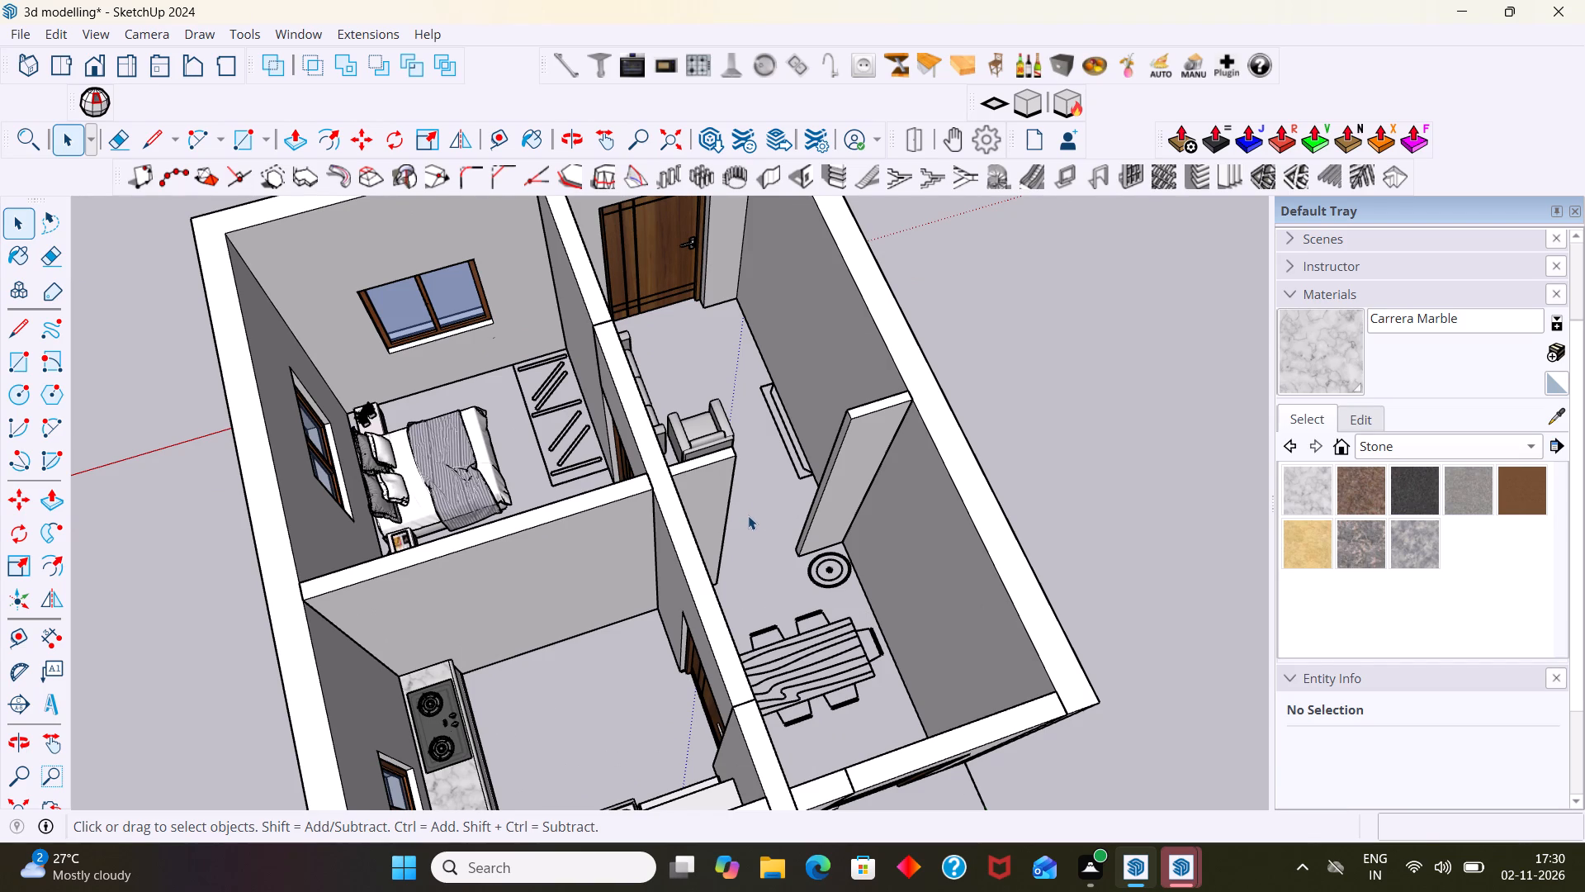
scroll(748, 515, down, 3)
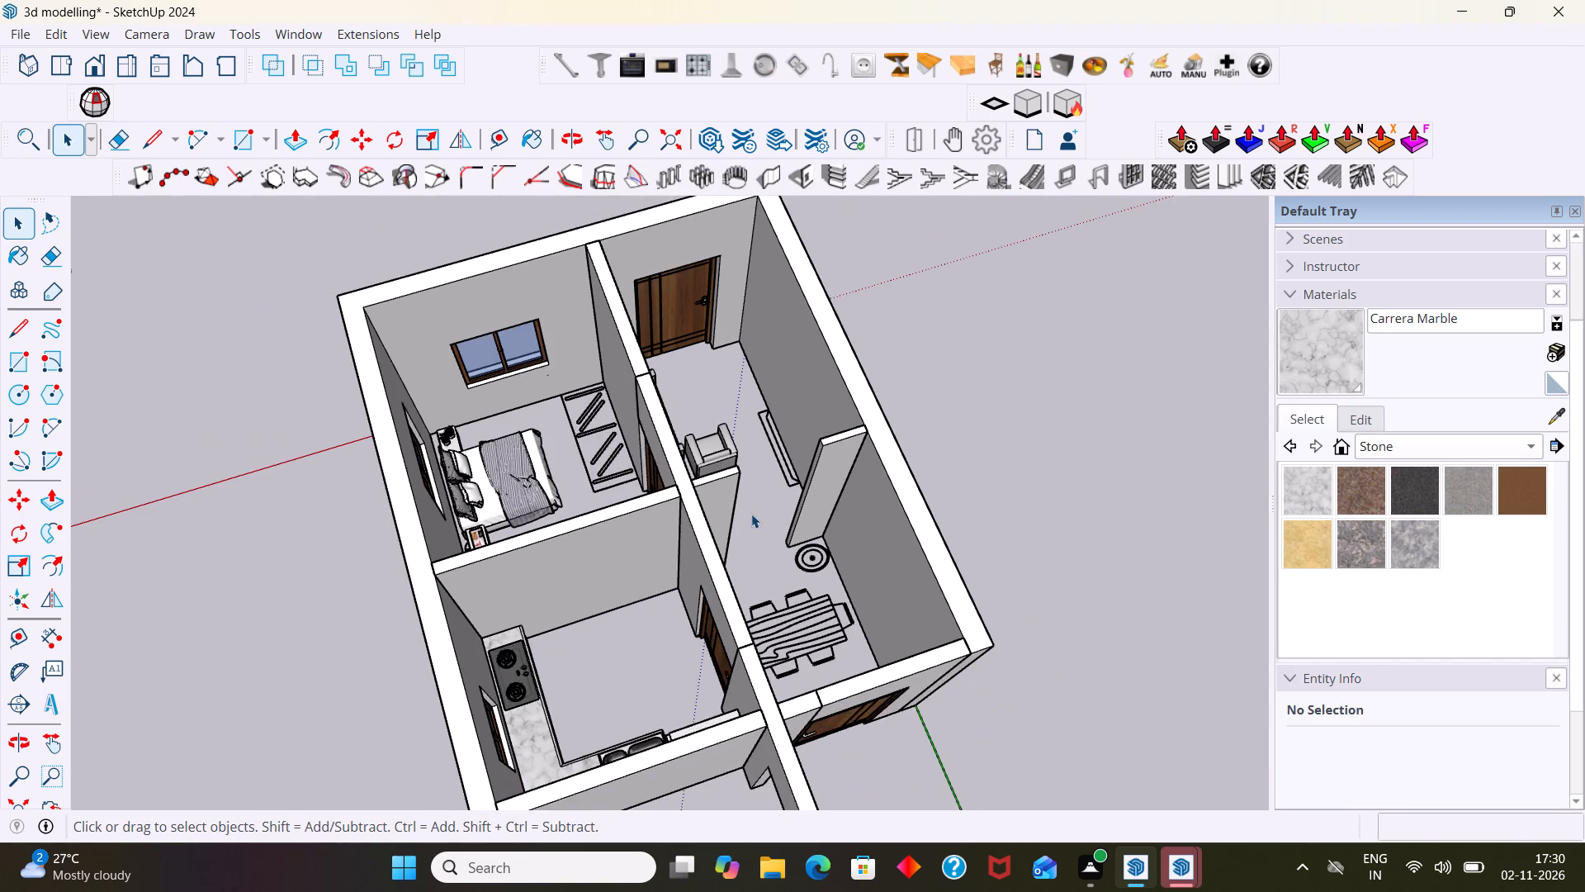
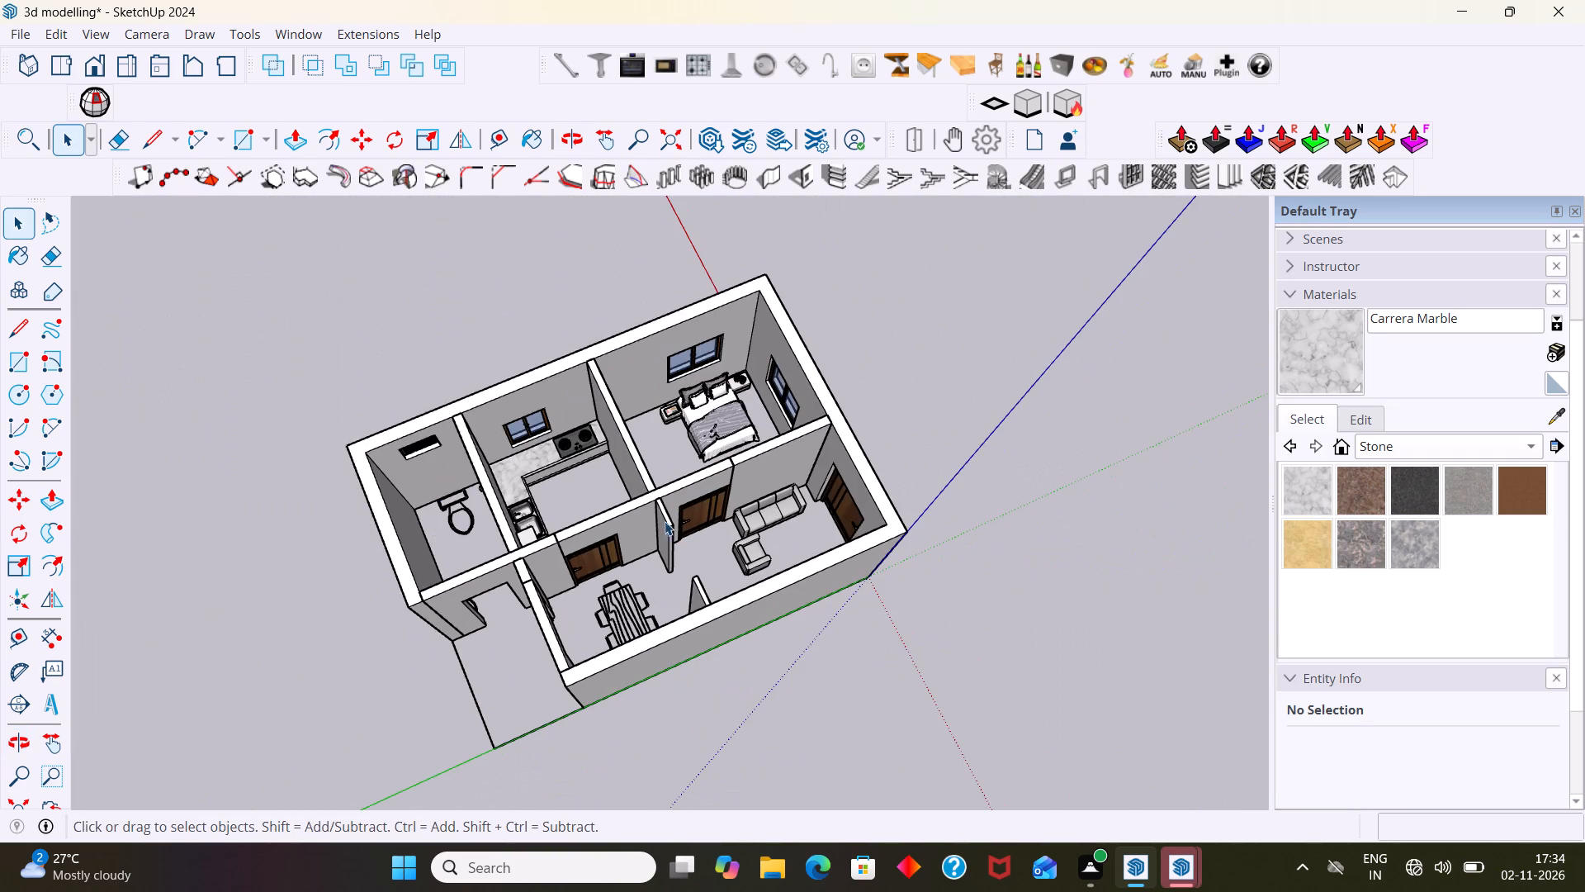
Inspect the toilet area in the bathroom and the overall furnished room layout of the house model.
scroll(659, 541, down, 4)
scroll(584, 517, up, 3)
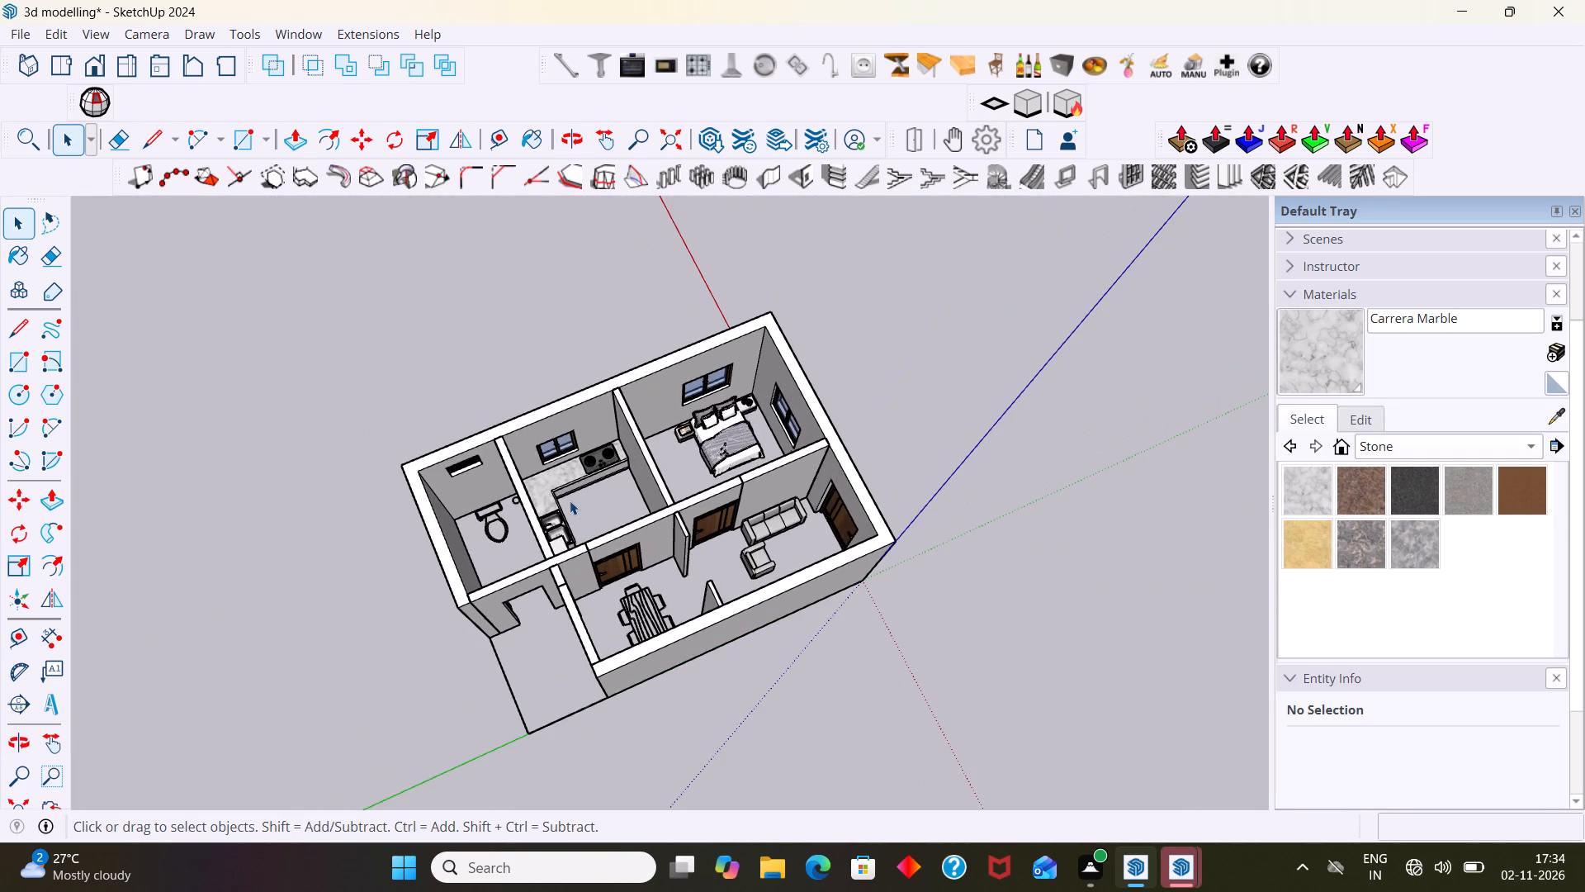
shift+middle_drag(468, 511, 613, 505)
scroll(584, 503, up, 13)
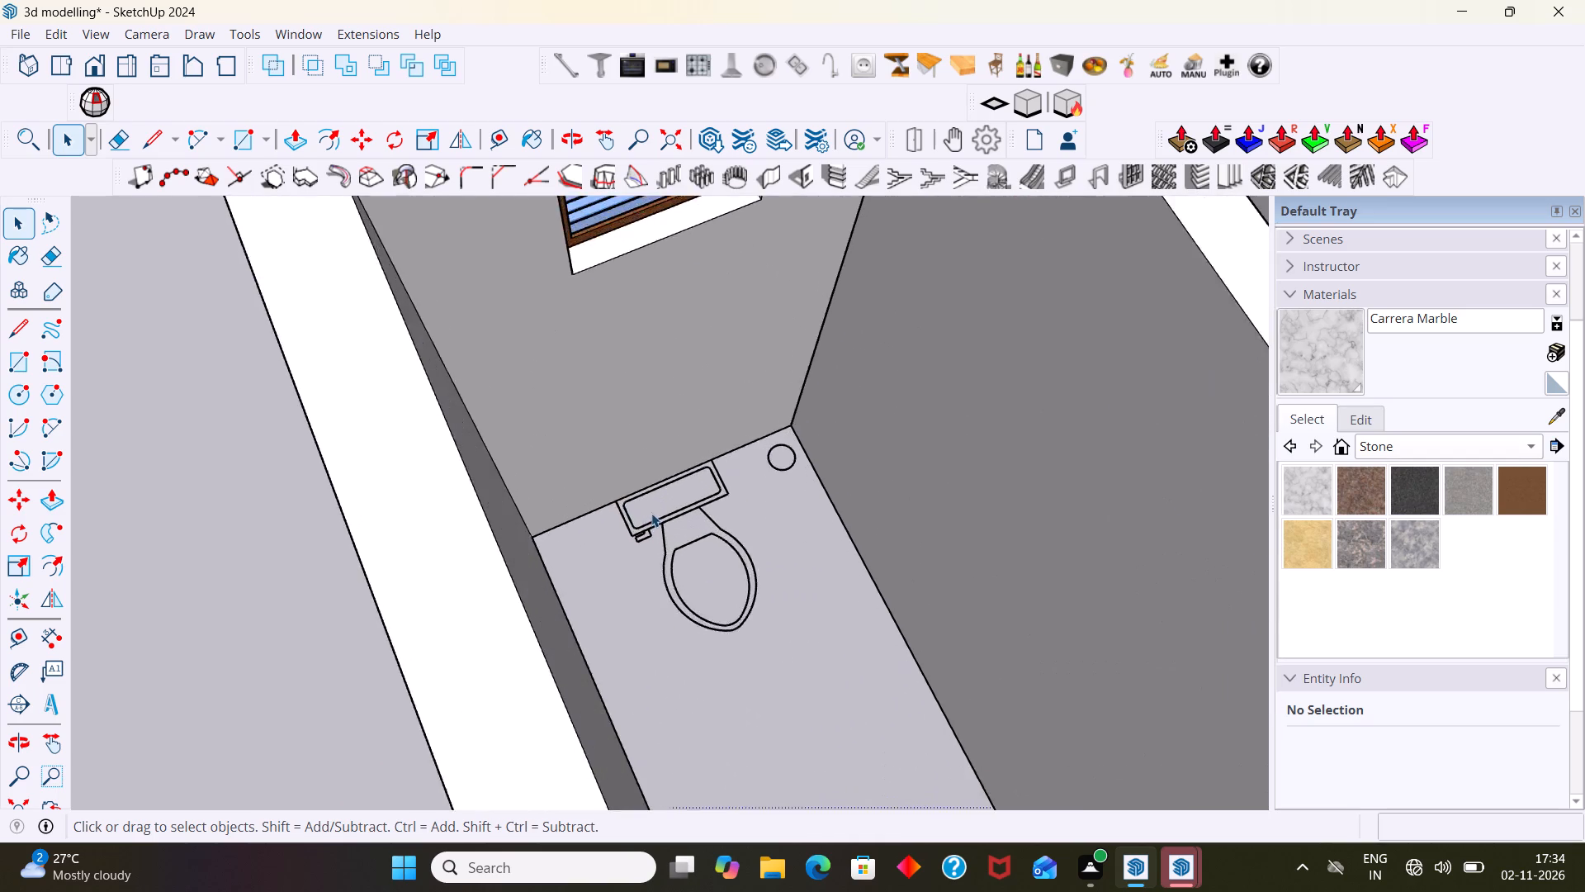
scroll(651, 513, up, 1)
scroll(649, 513, down, 14)
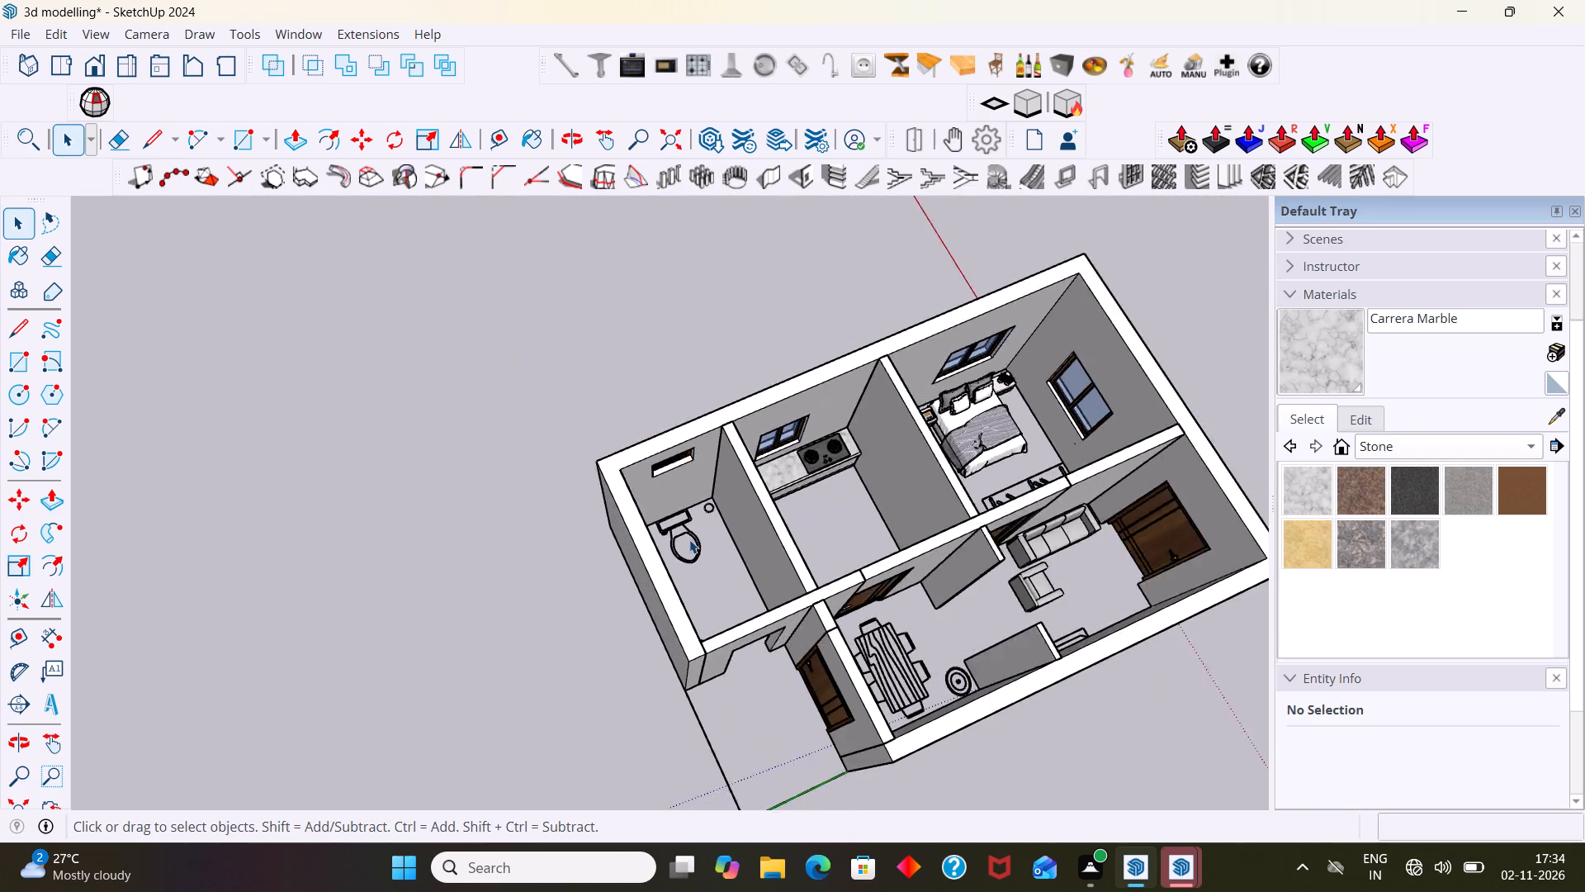
scroll(689, 539, down, 2)
shift+middle_drag(694, 543, 510, 488)
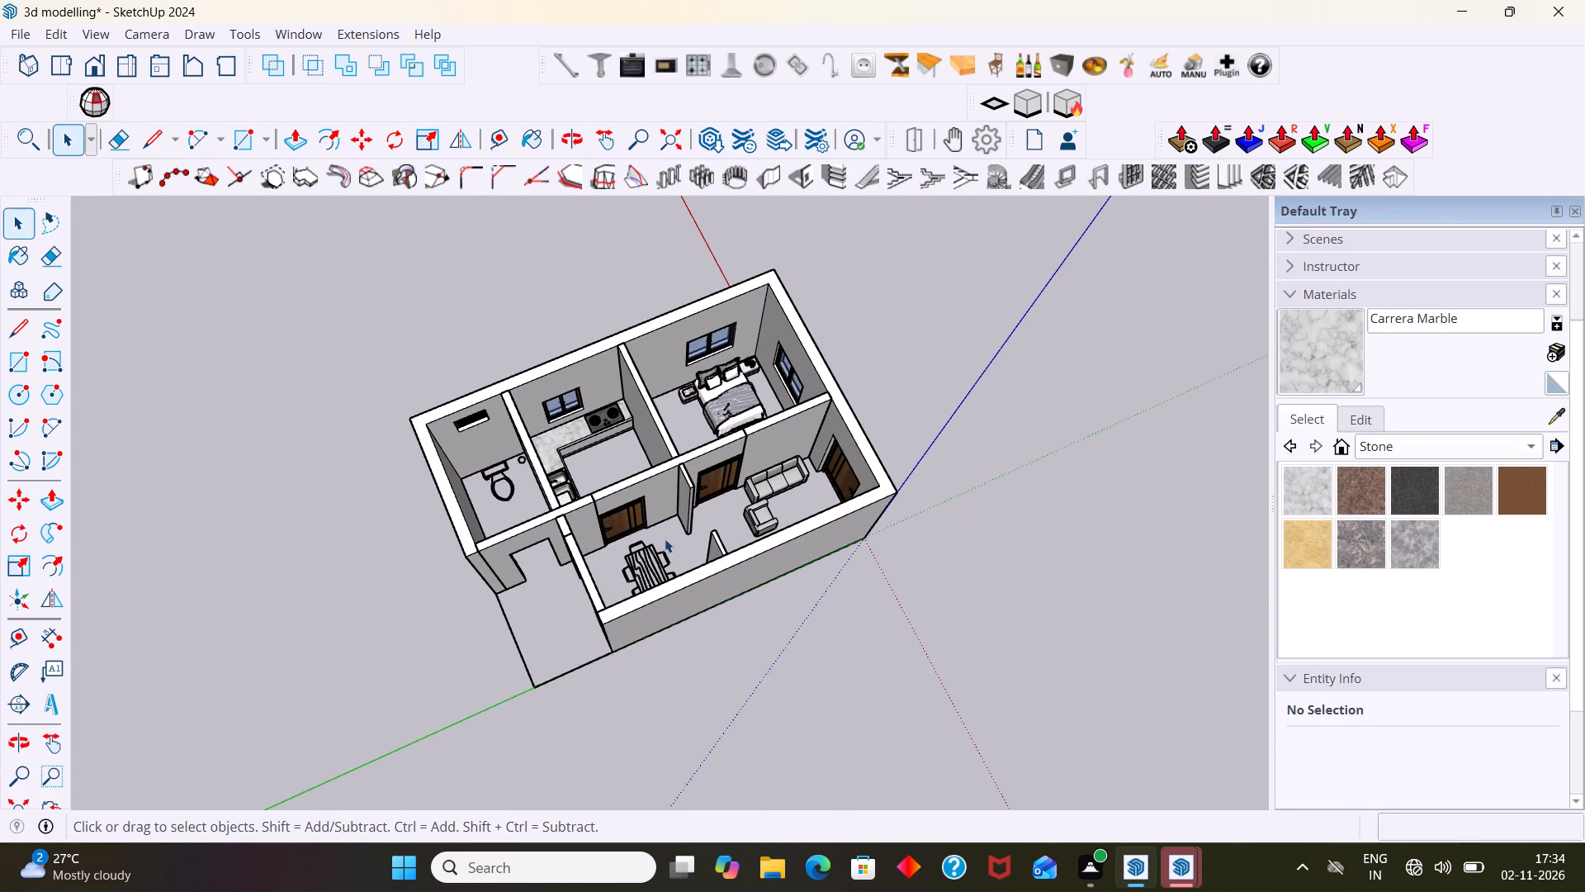
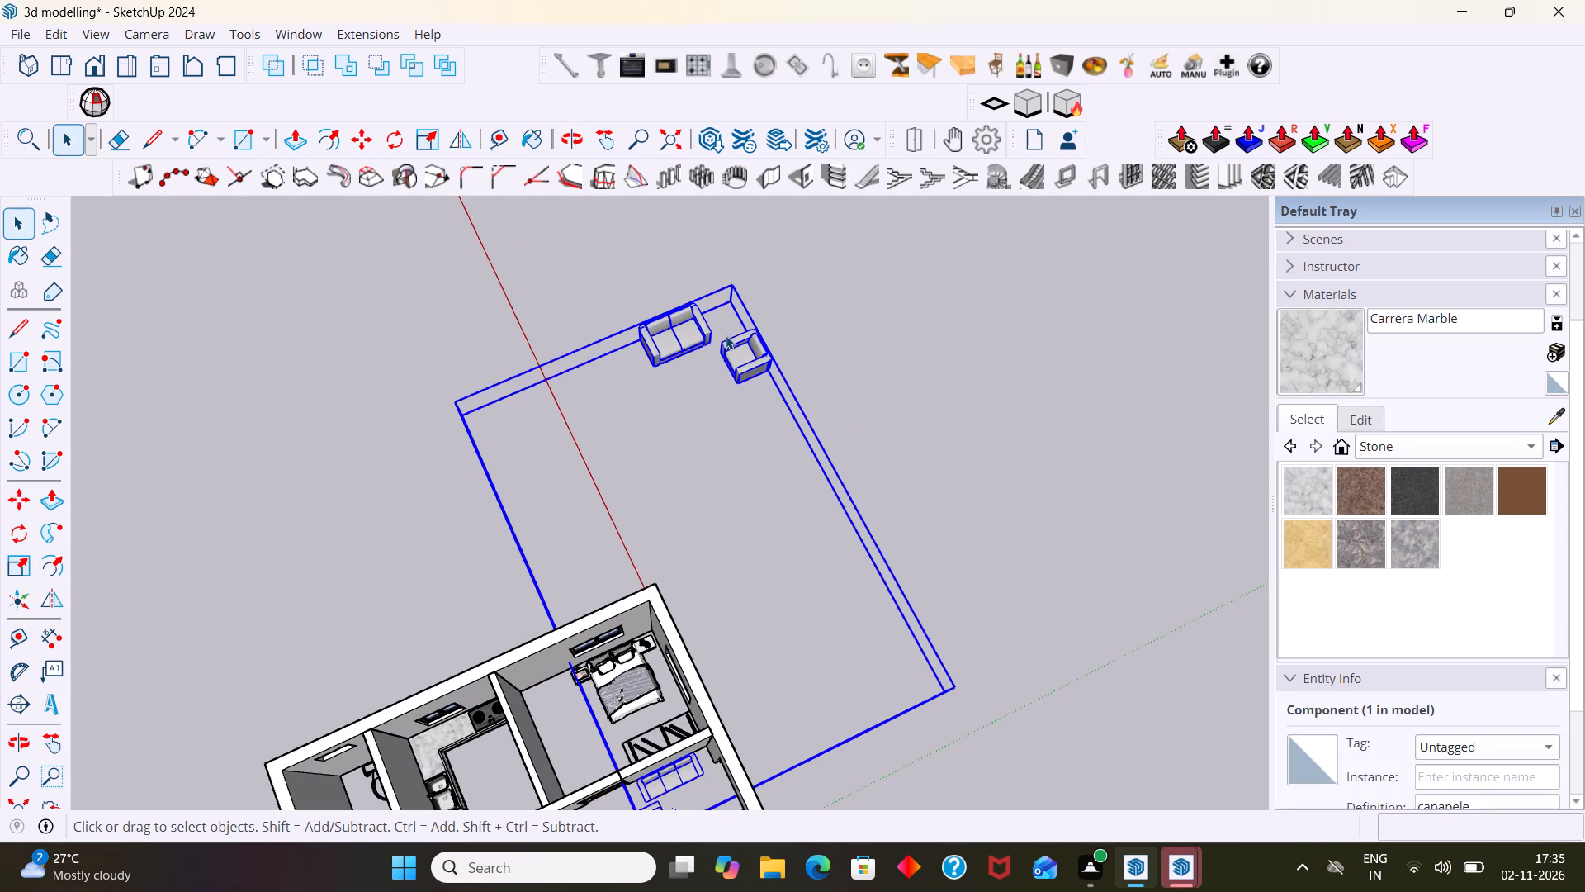
Delete the selected sofa-set component that extends outside the house walls.
key(Delete)
Inspect the bedroom, the overall house layout and the open porch outside the wooden entrance door.
scroll(745, 377, down, 6)
scroll(668, 627, up, 7)
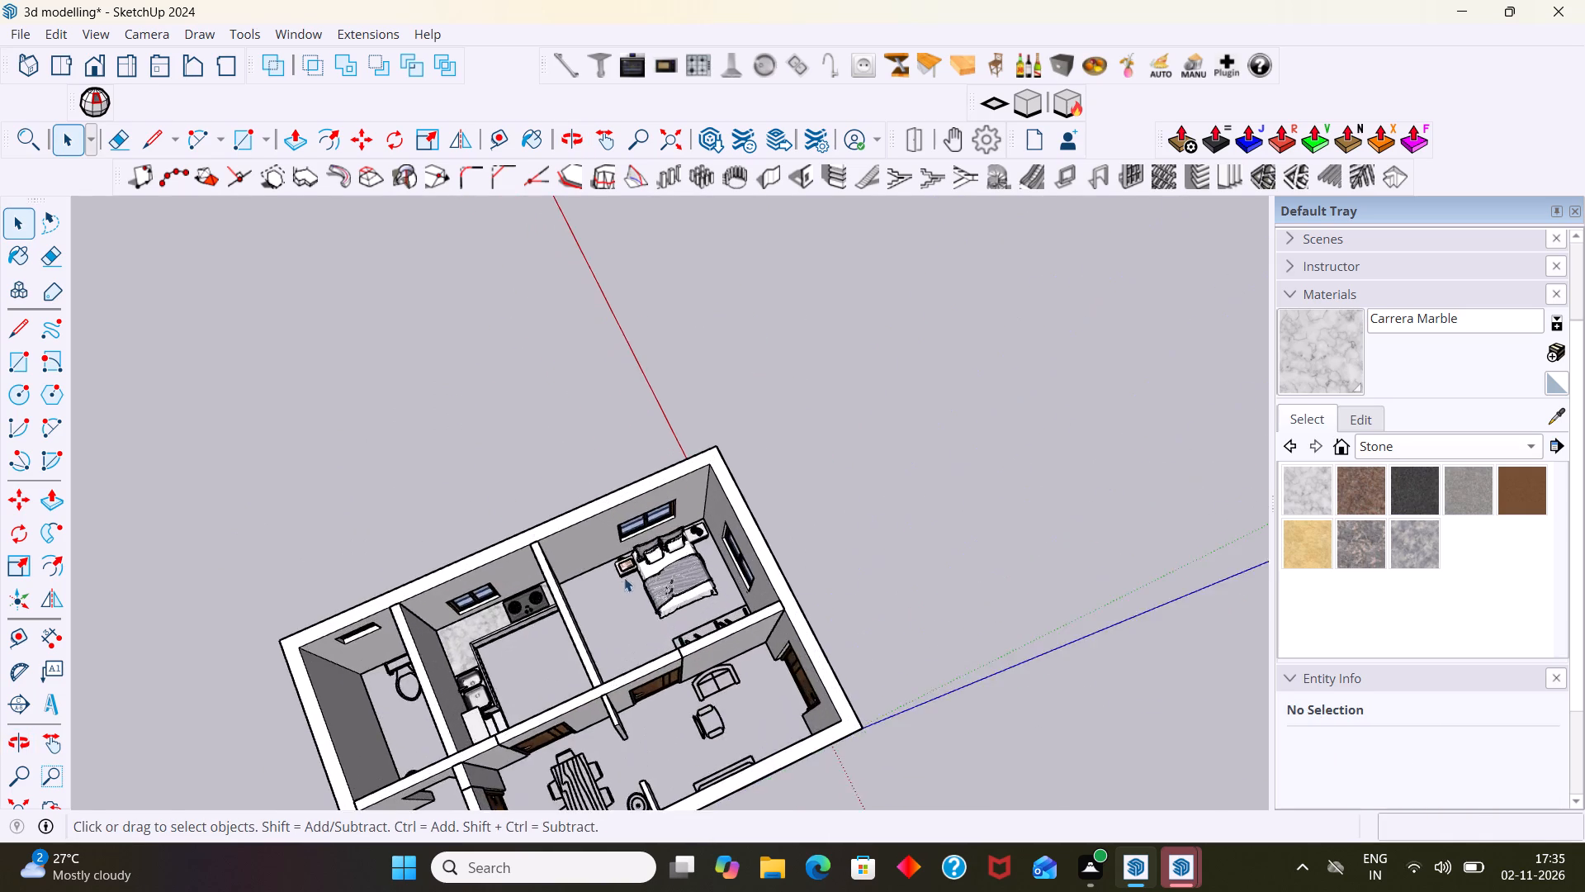
middle_drag(625, 577, 662, 495)
scroll(626, 557, up, 6)
middle_drag(681, 540, 743, 519)
scroll(746, 519, up, 1)
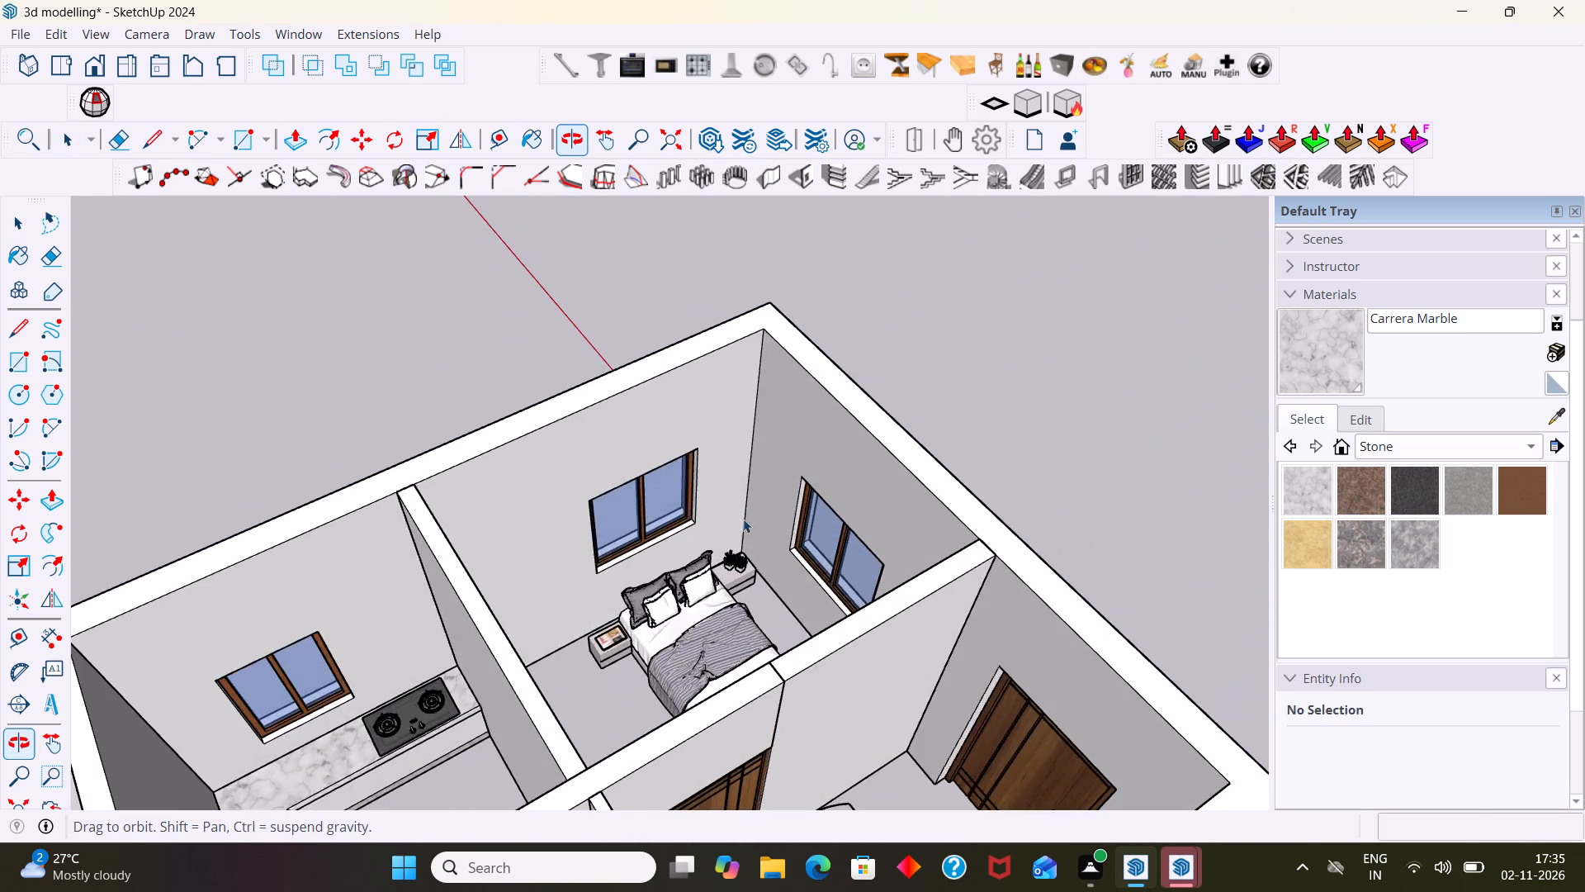
middle_drag(743, 519, 745, 519)
scroll(738, 521, down, 15)
middle_drag(711, 619, 949, 645)
scroll(832, 639, up, 1)
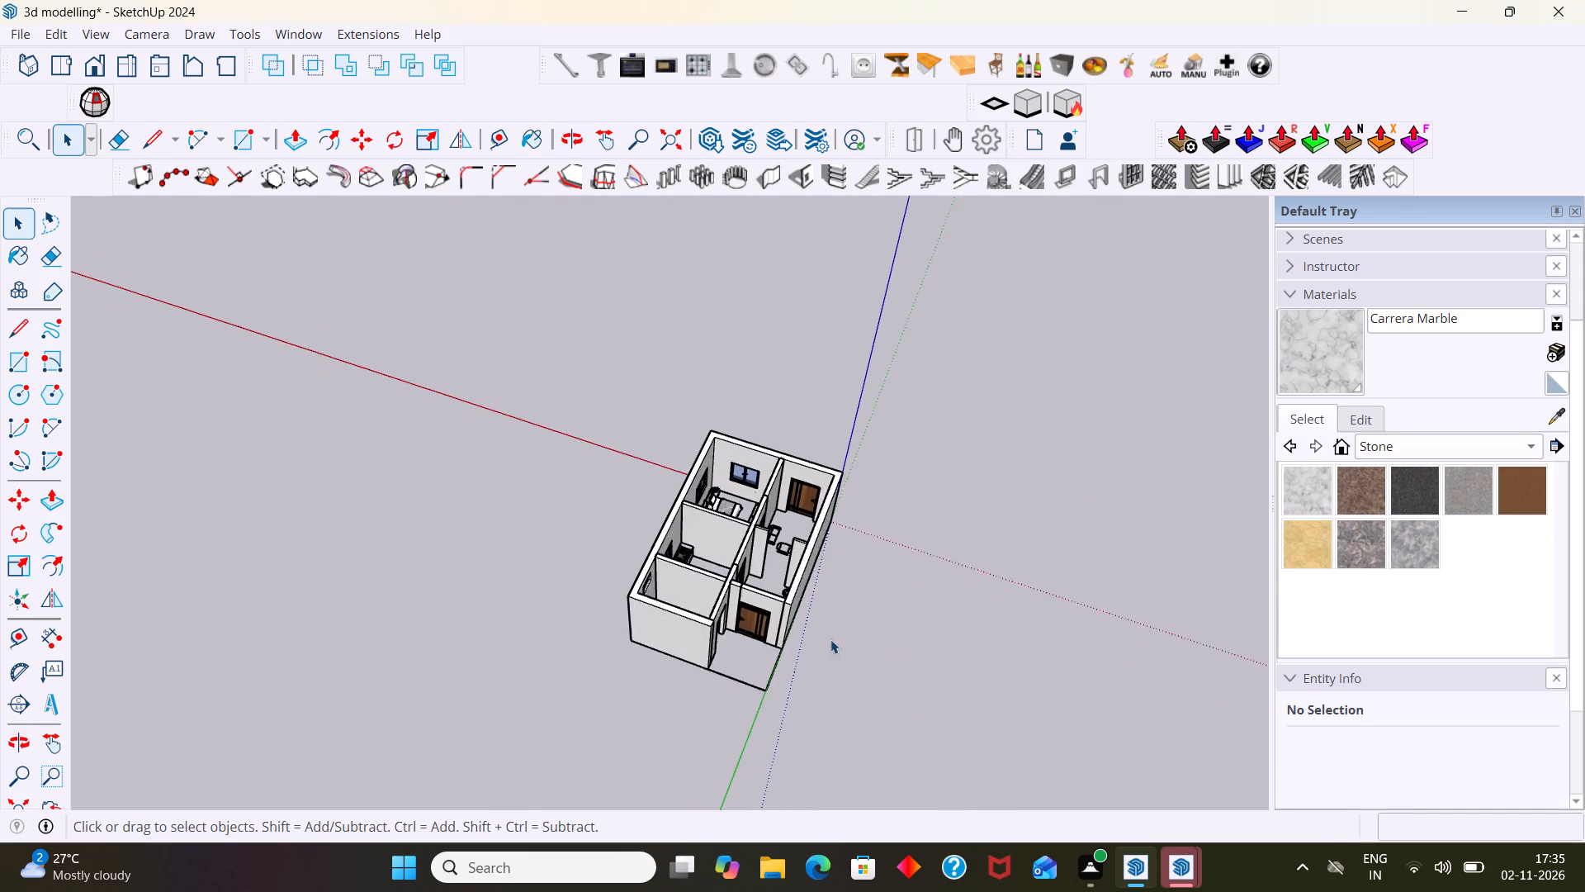
scroll(830, 639, up, 6)
middle_drag(734, 698, 911, 650)
scroll(812, 617, up, 6)
middle_drag(830, 601, 765, 600)
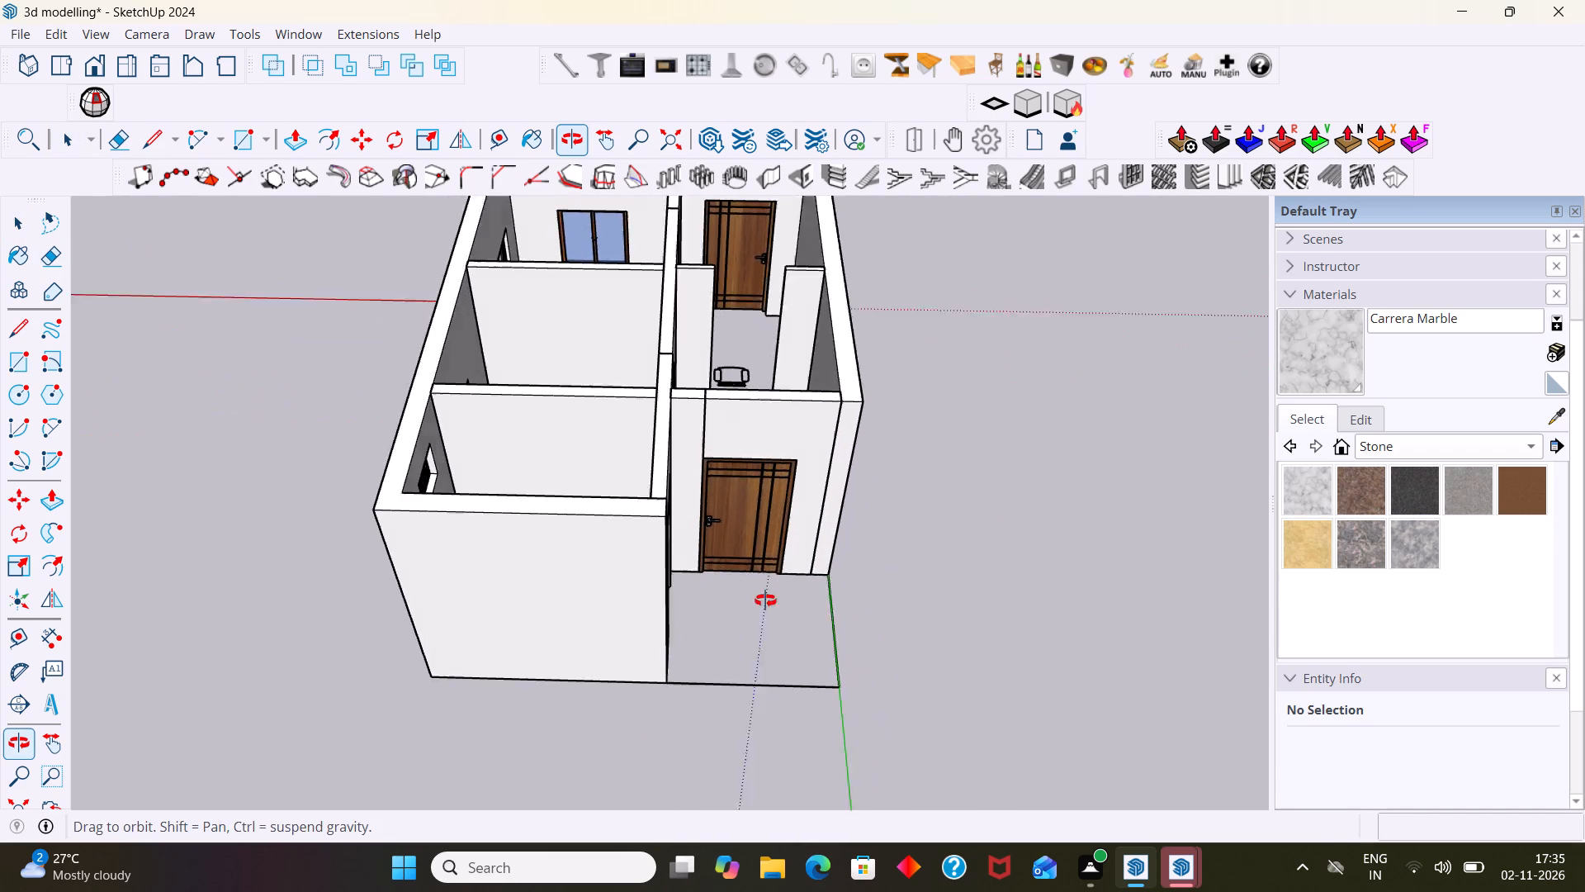
middle_drag(765, 600, 615, 600)
scroll(718, 614, down, 5)
middle_drag(750, 616, 654, 629)
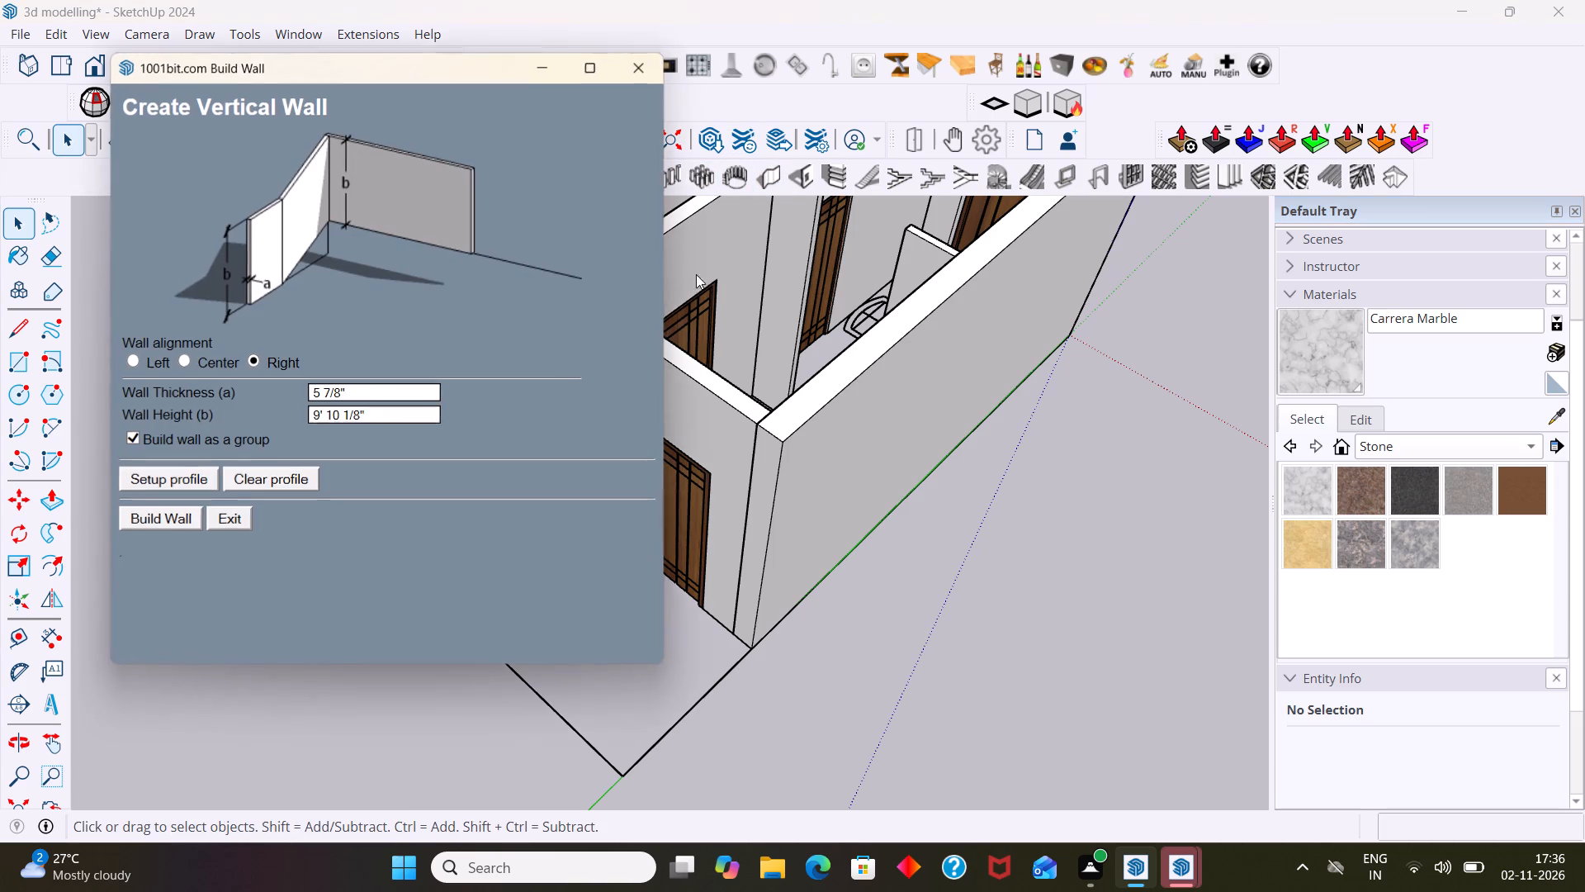
Configure the vertical wall with a thickness of 6" and a height of 5', and start building it.
click(374, 382)
click(368, 395)
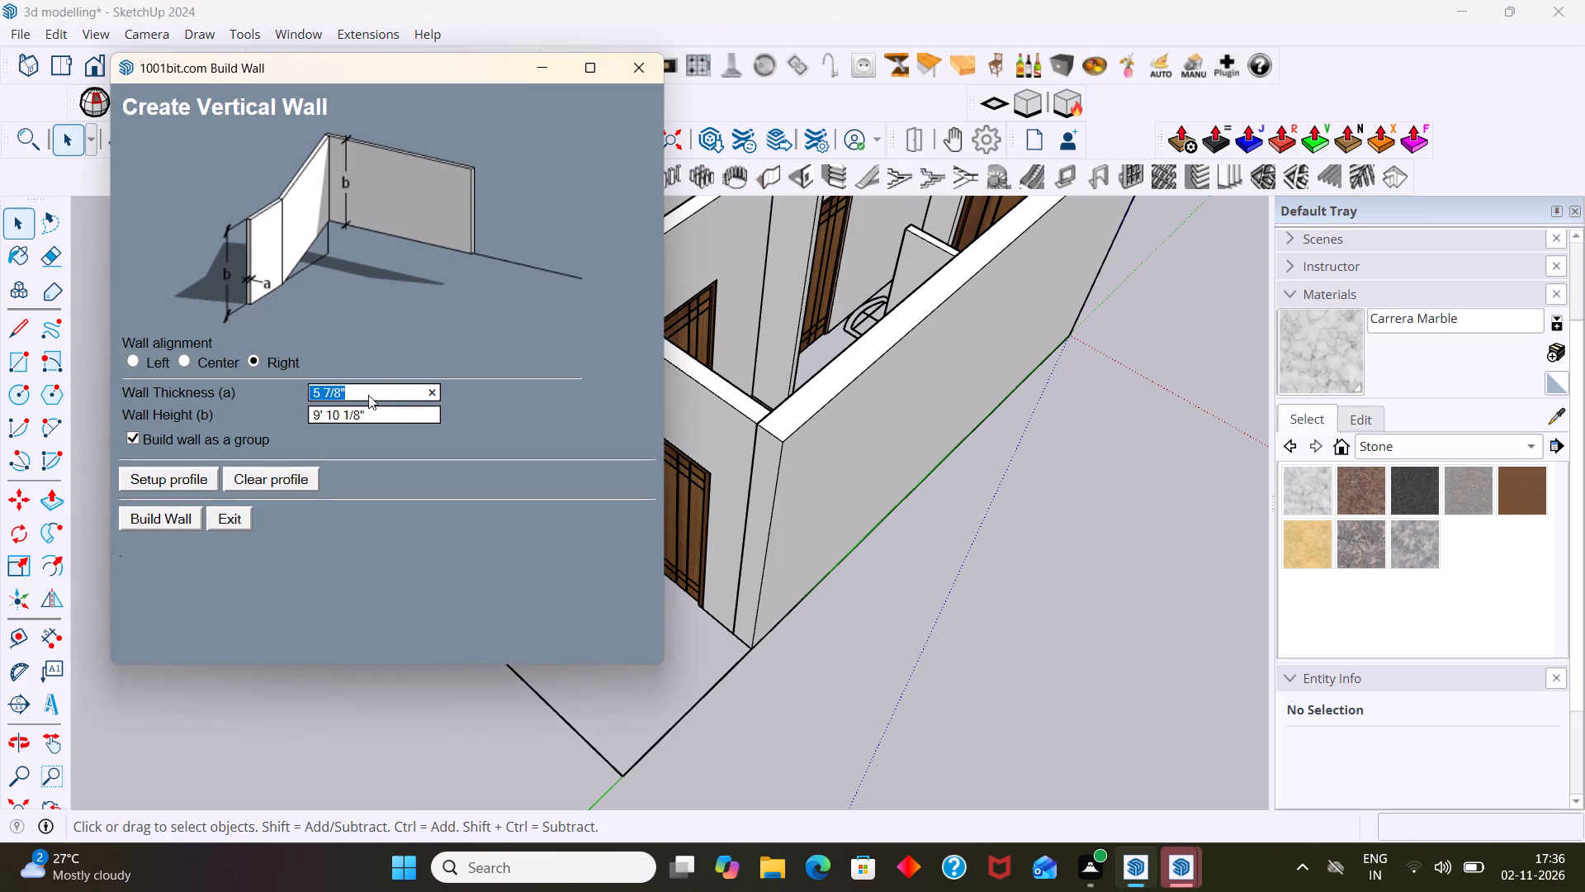
key(Delete)
key(6)
key(apostrophe)
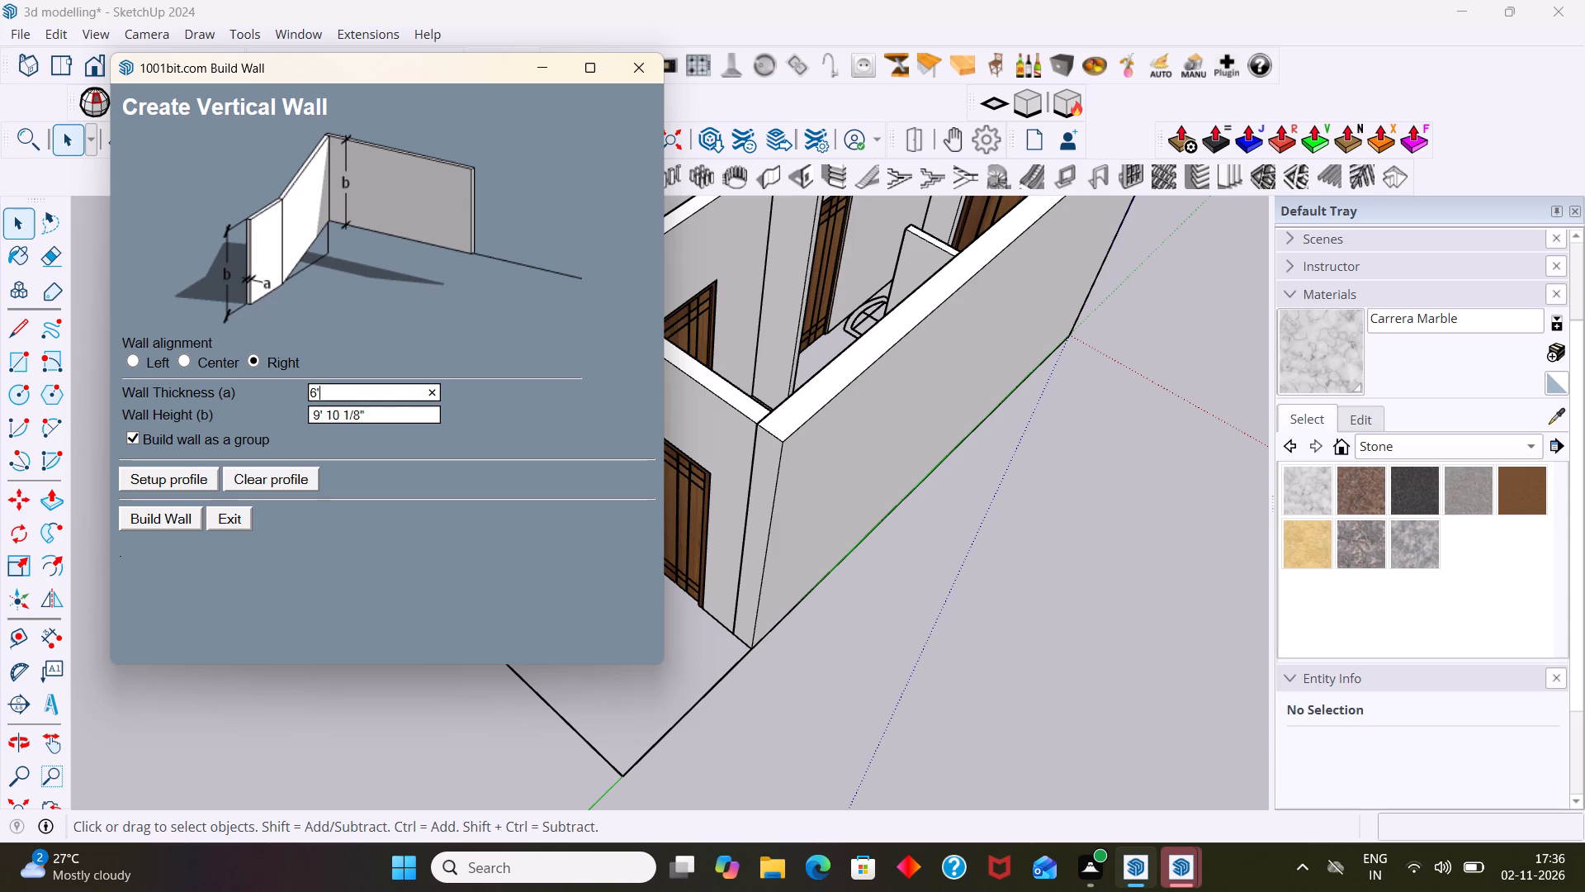
click(371, 417)
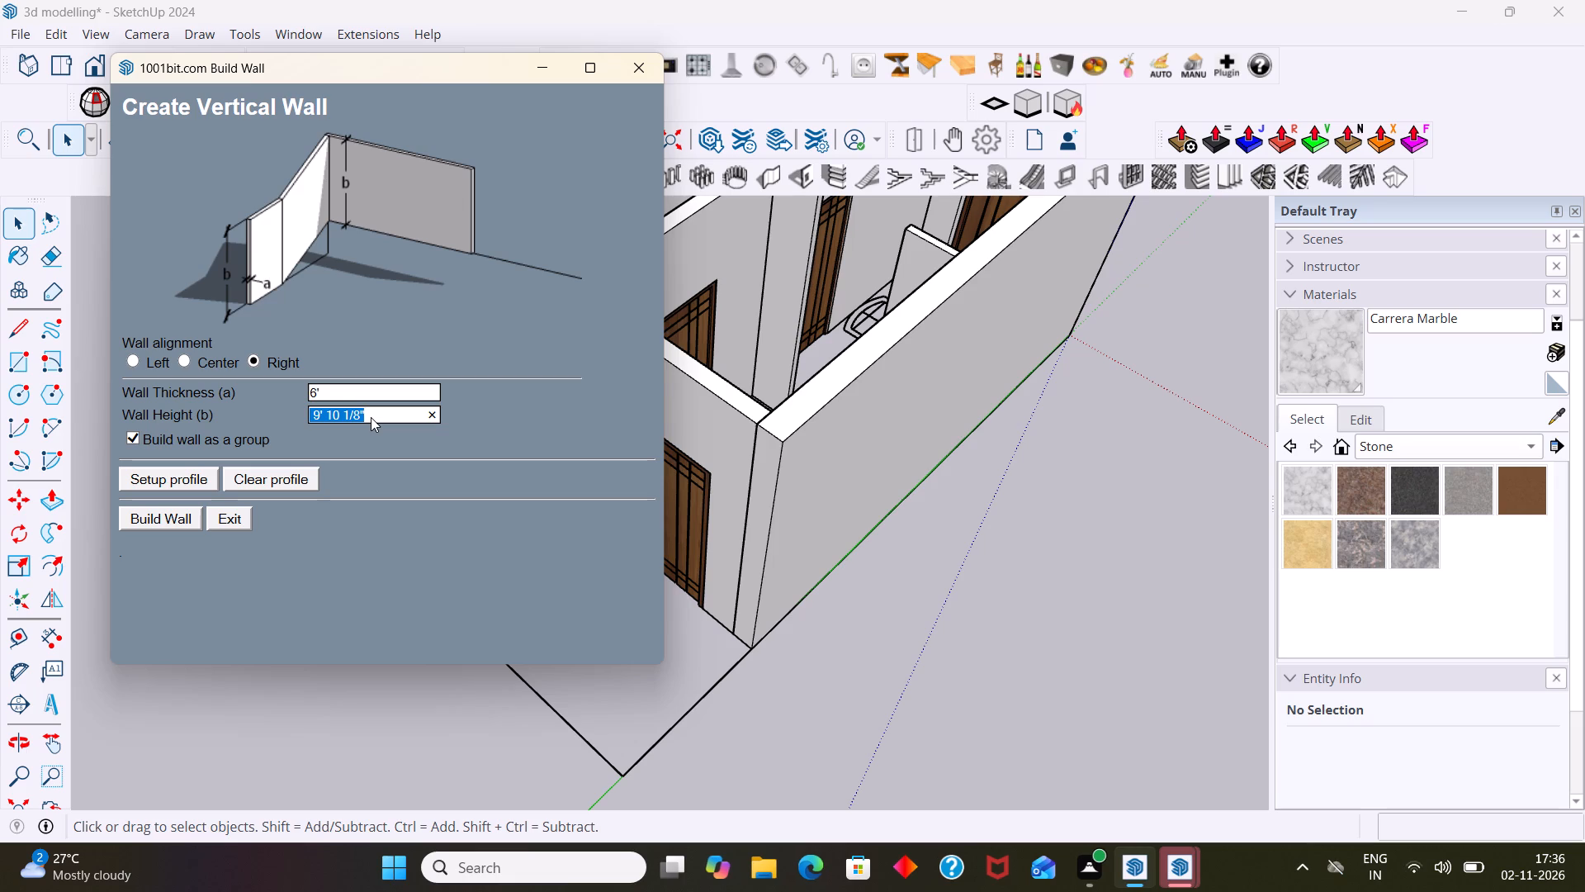
key(5)
key(apostrophe)
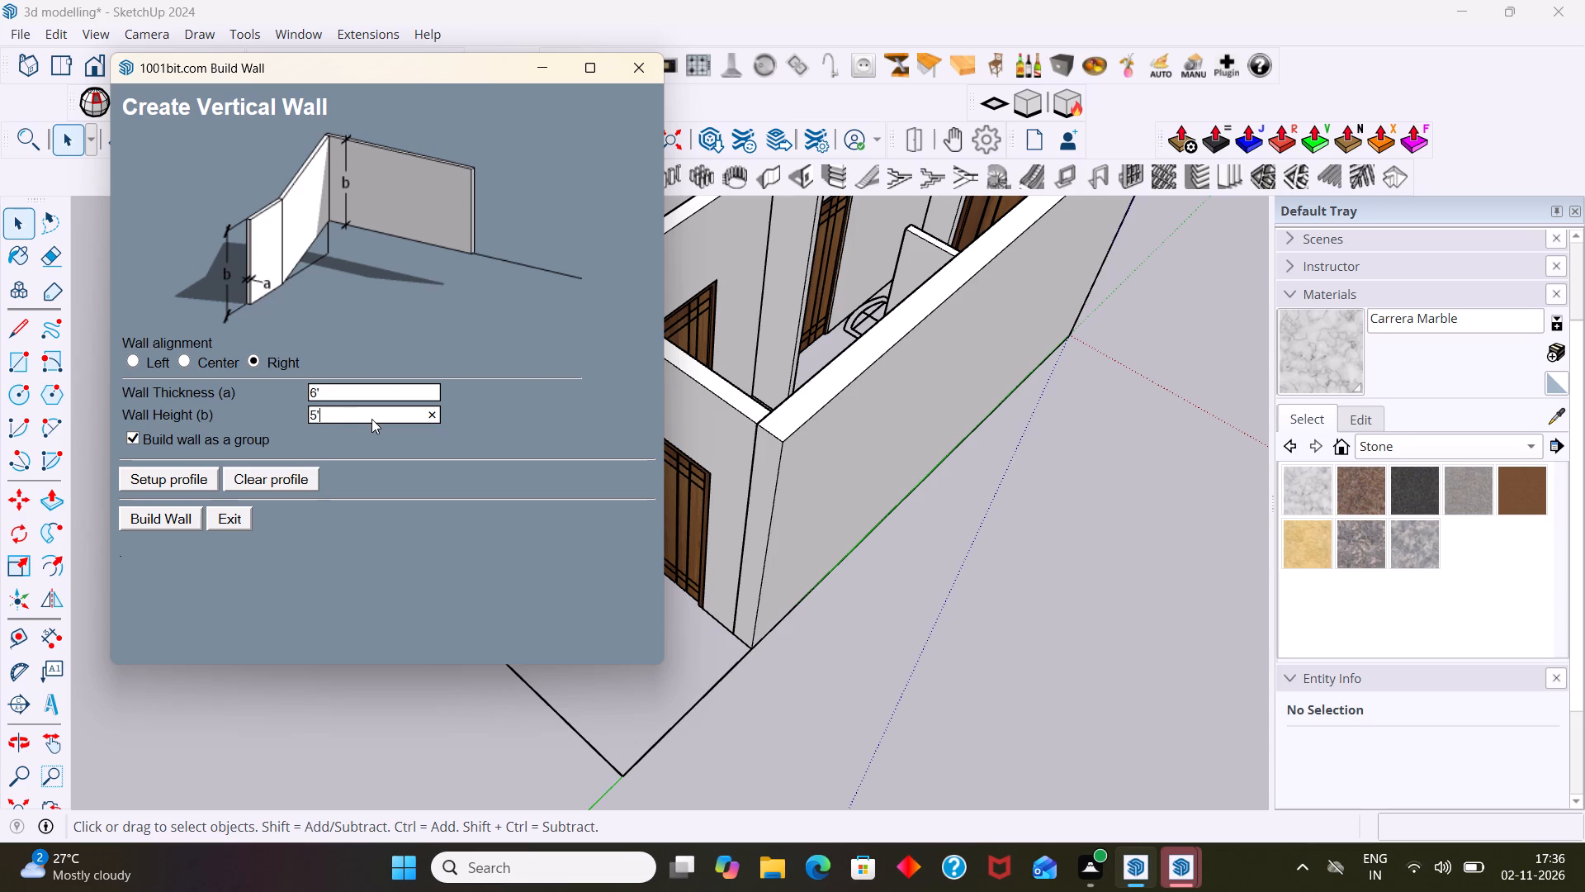
click(324, 393)
click(324, 393)
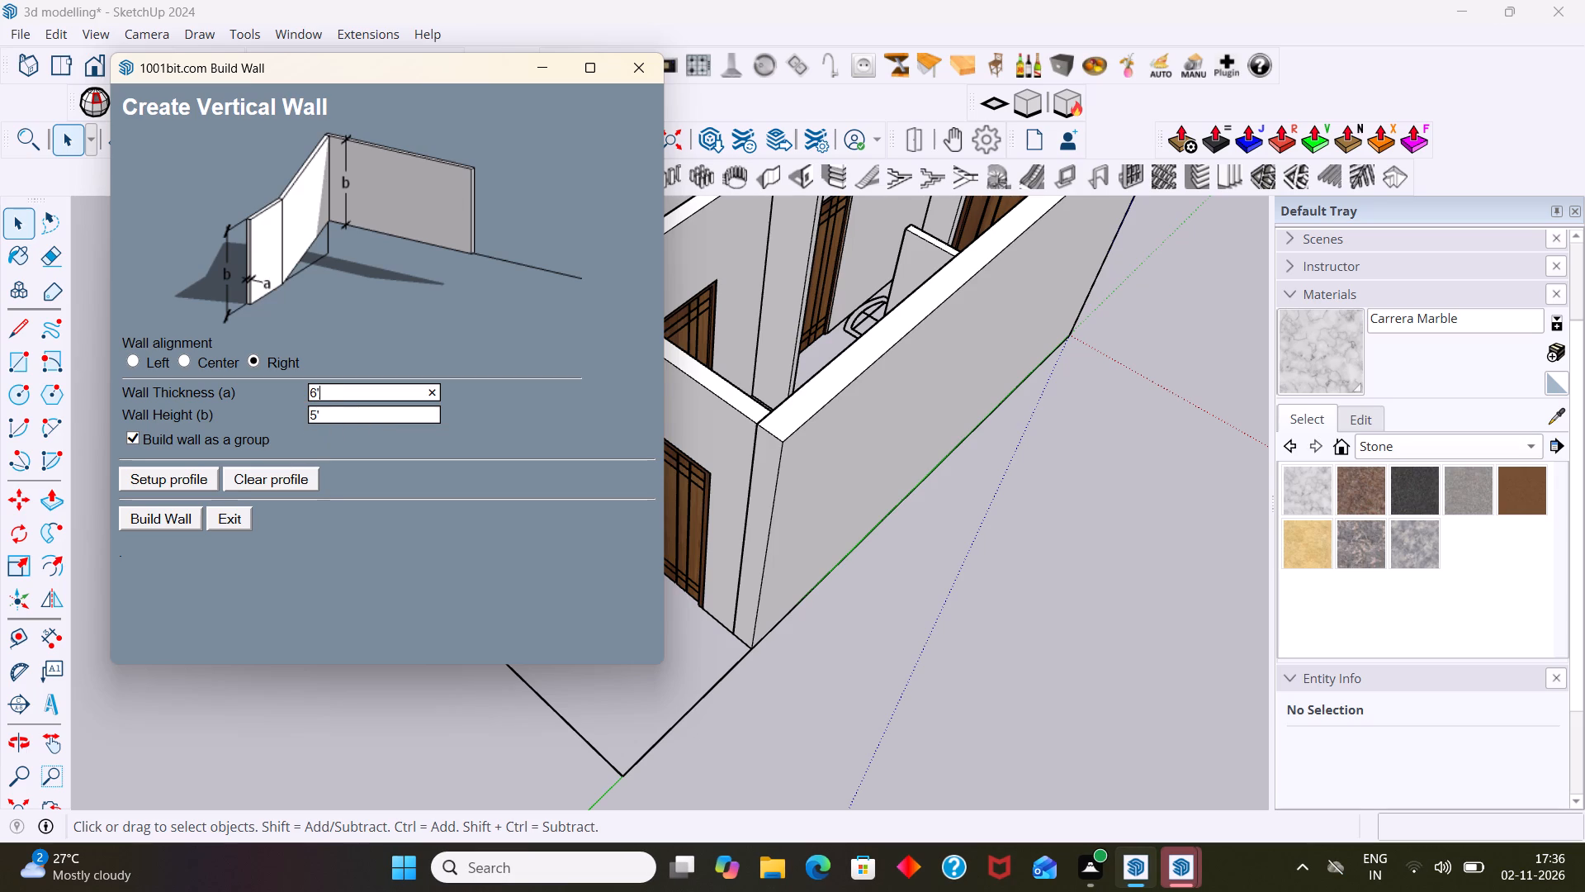
click(327, 393)
key(BackSpace)
key(BackSpace)
key(6)
key(shift+quotedbl)
click(172, 523)
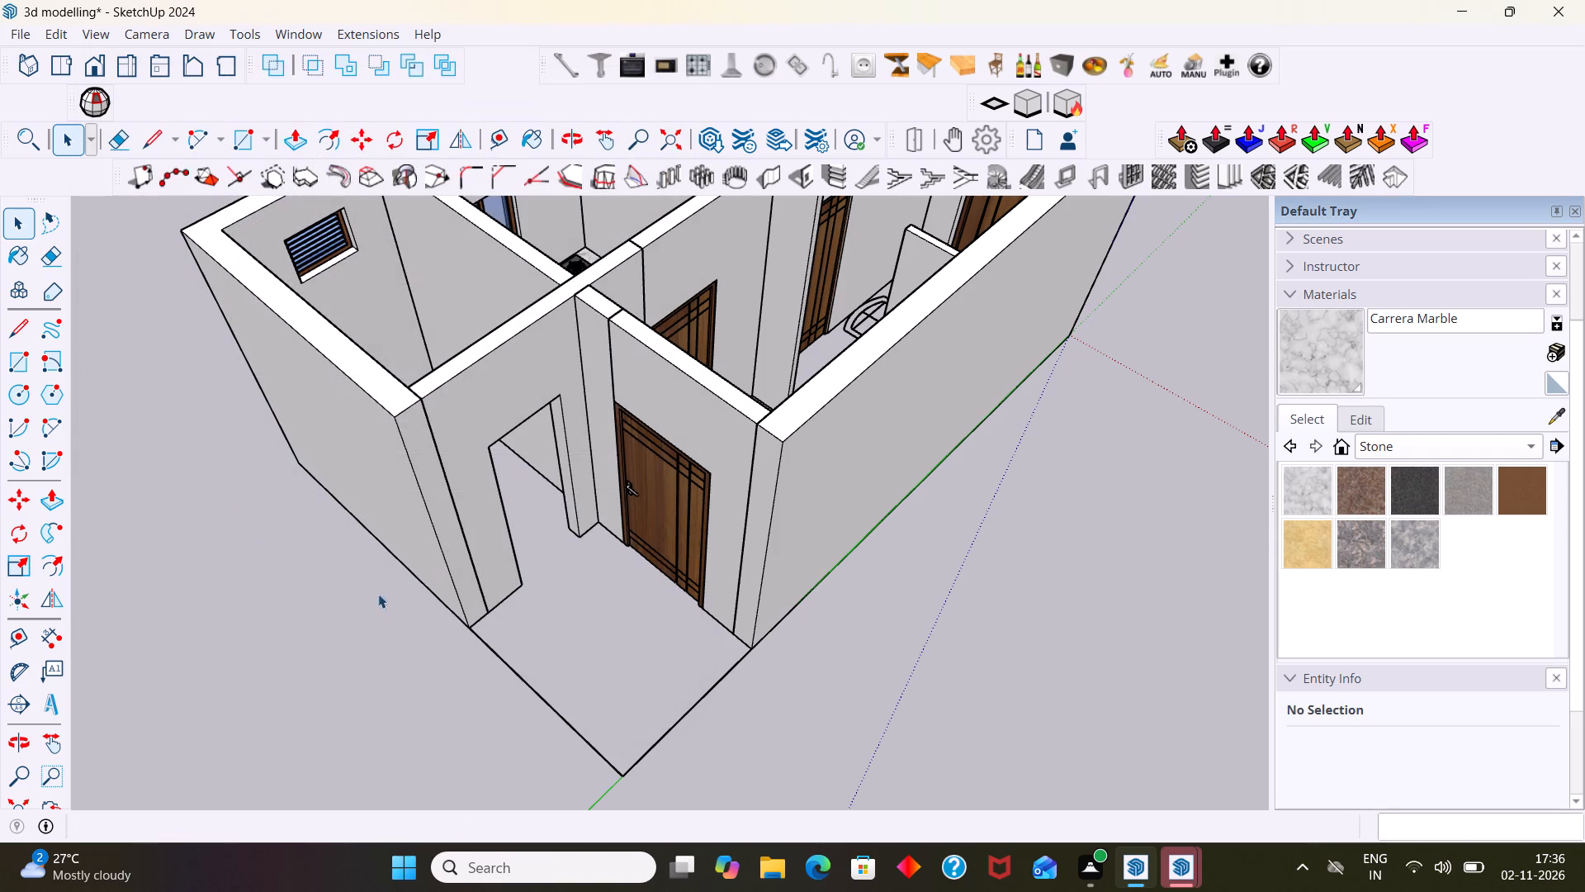
Build a low wall about 2' long along the porch's front edge, starting from the bathroom's outer wall corner.
click(474, 636)
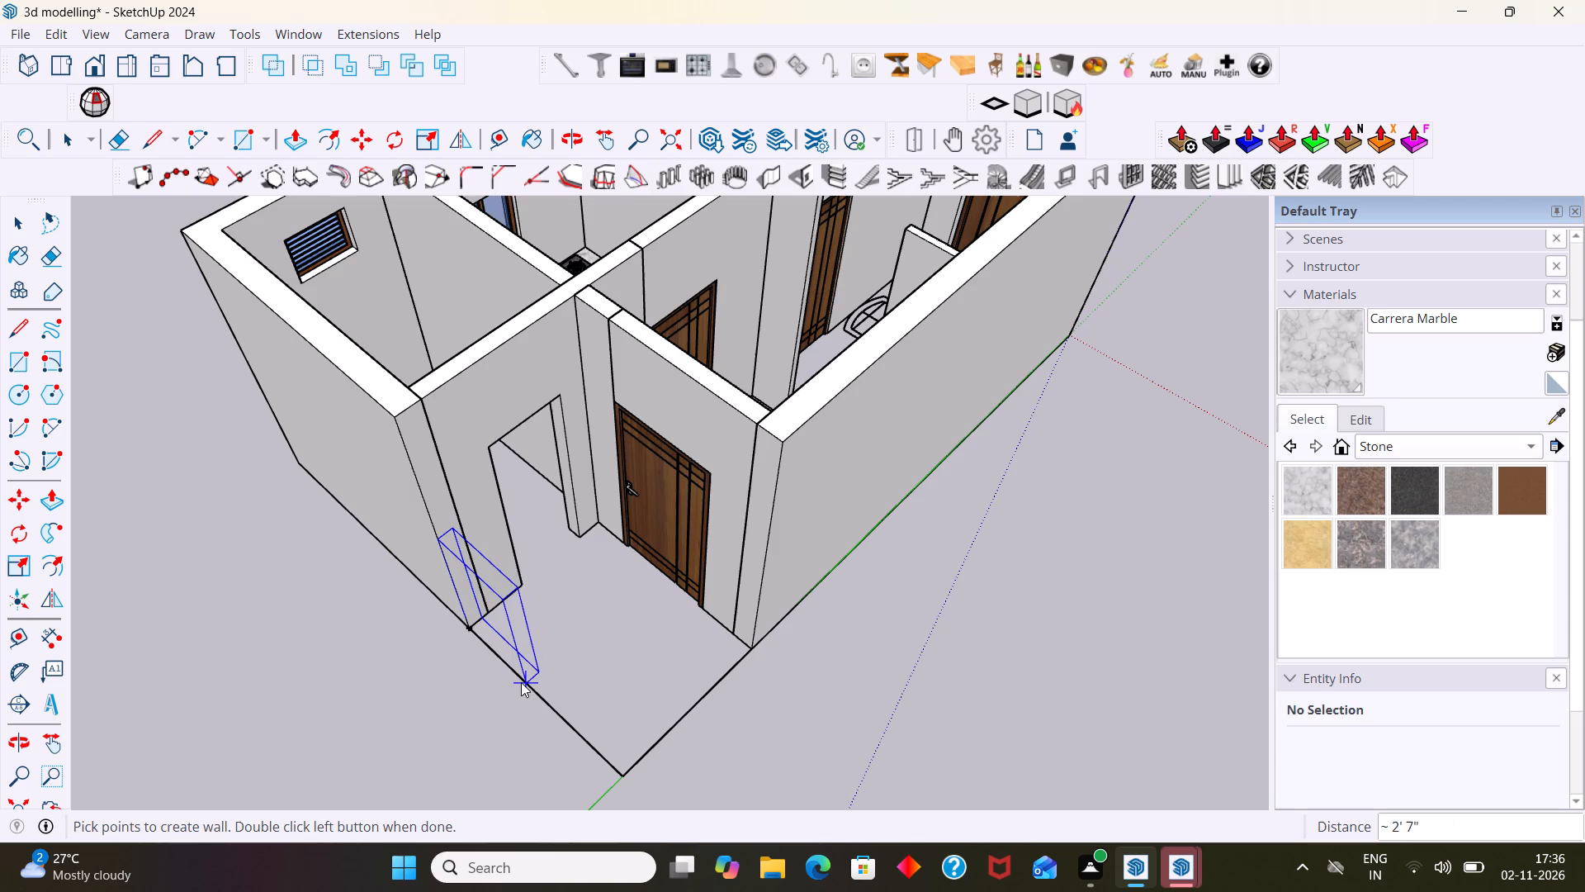
scroll(519, 676, up, 3)
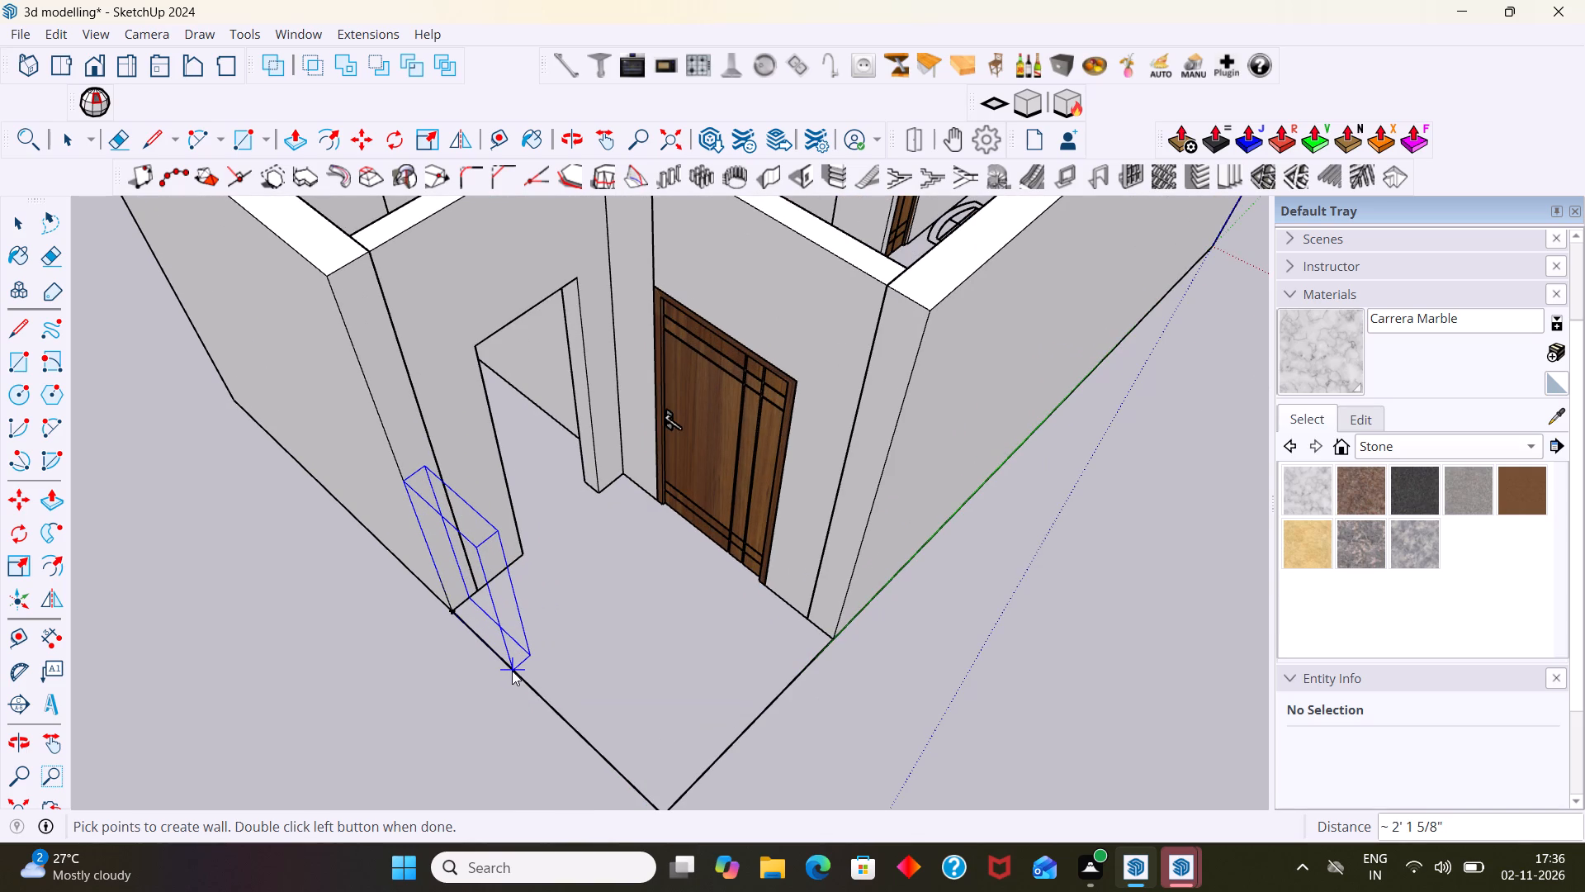
double_click(506, 669)
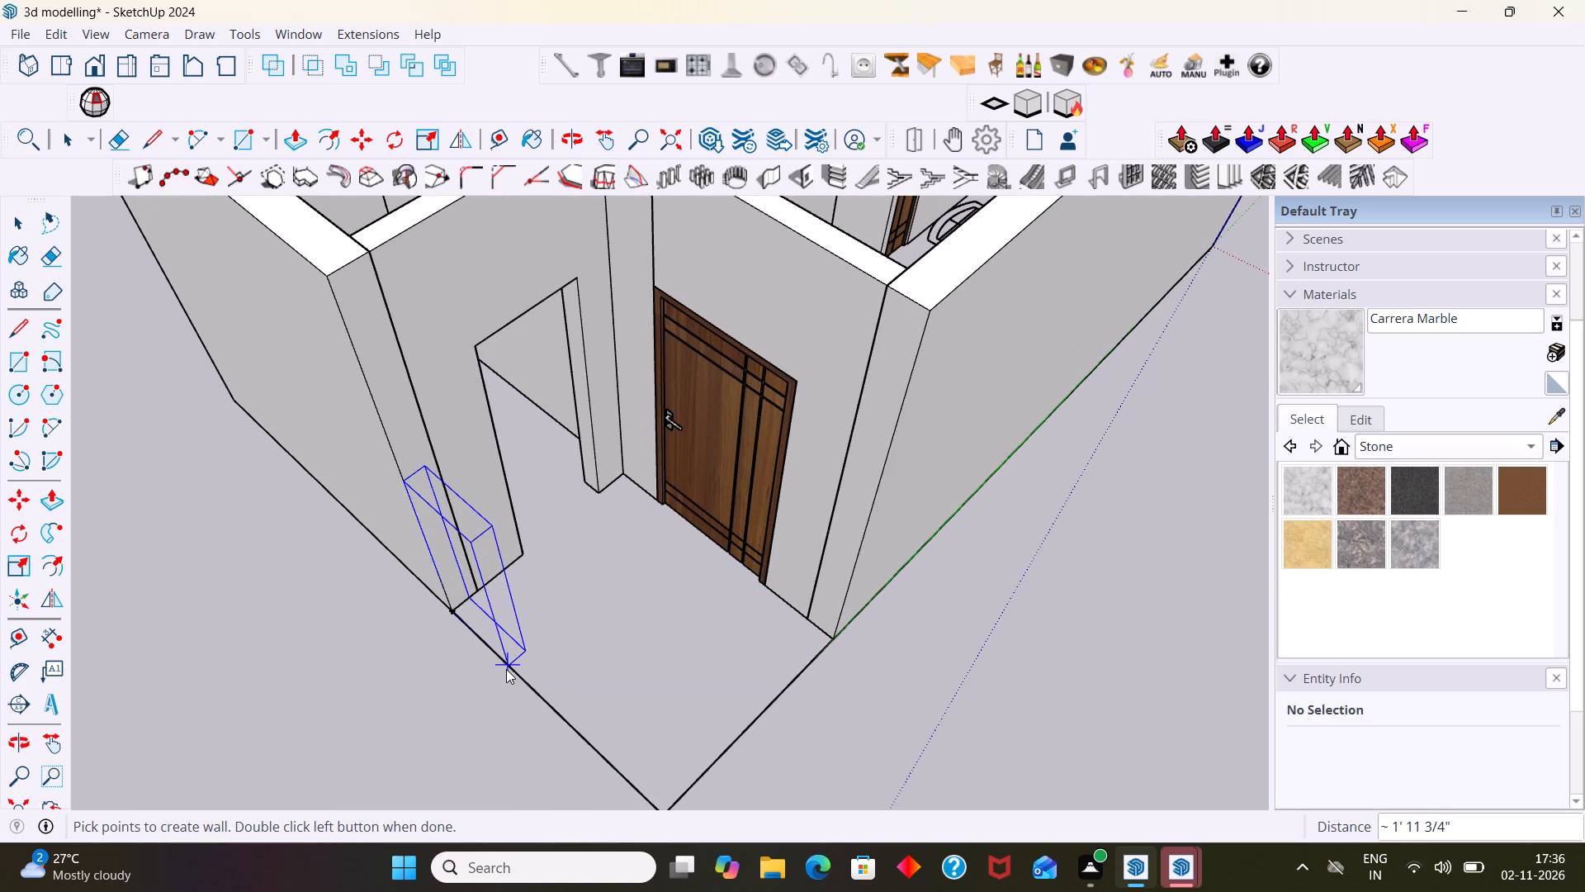
scroll(541, 669, down, 5)
scroll(580, 686, up, 3)
middle_drag(580, 686, 673, 691)
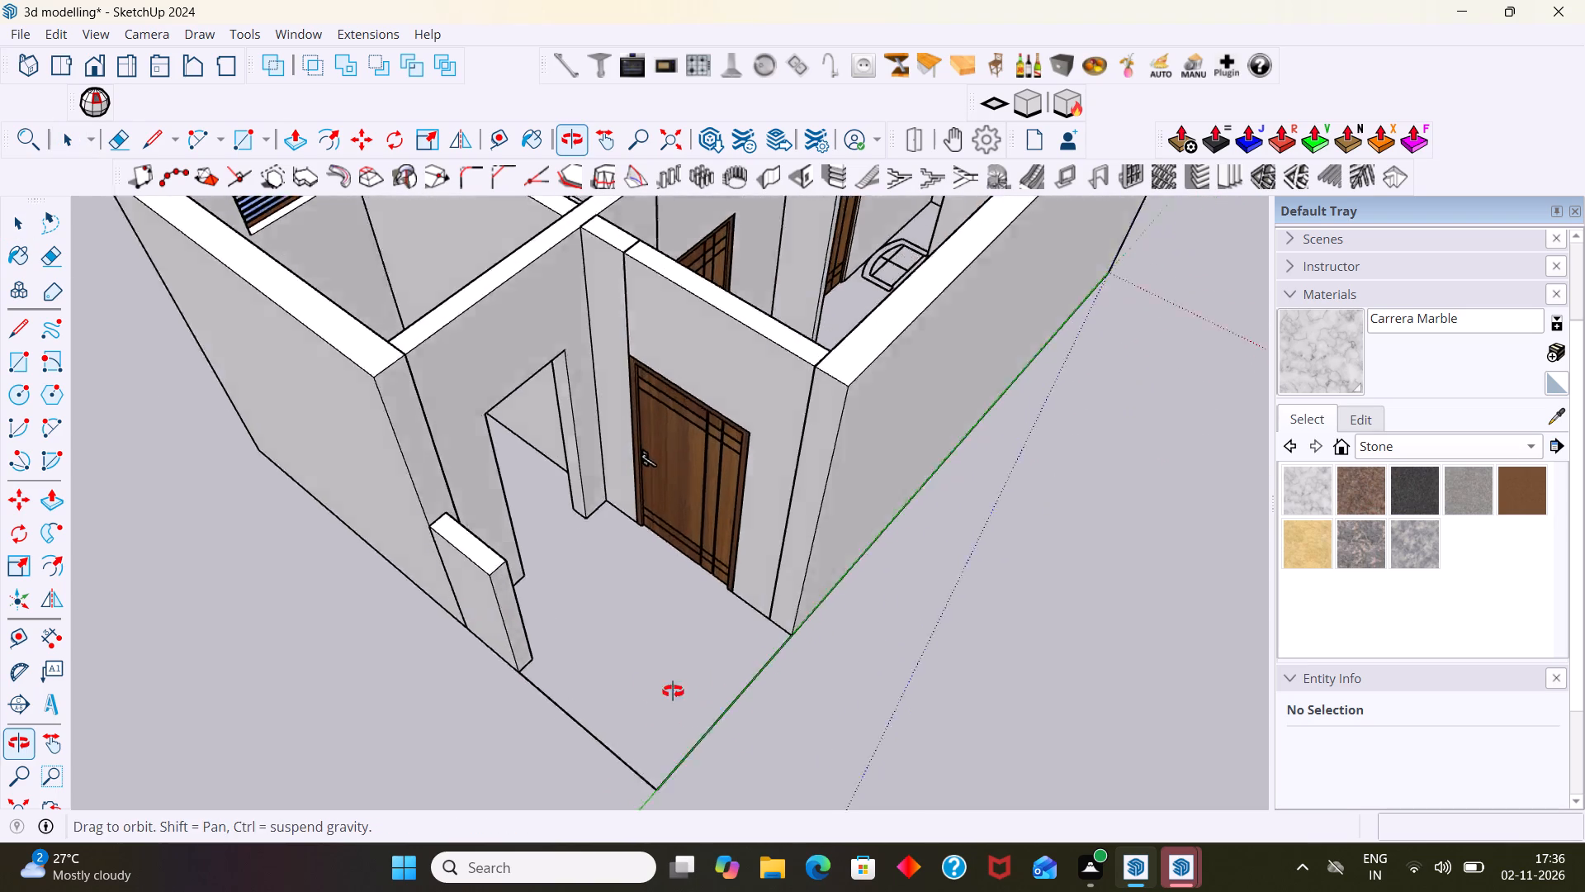
middle_drag(673, 691, 737, 691)
scroll(739, 691, down, 2)
shift+middle_drag(733, 668, 672, 570)
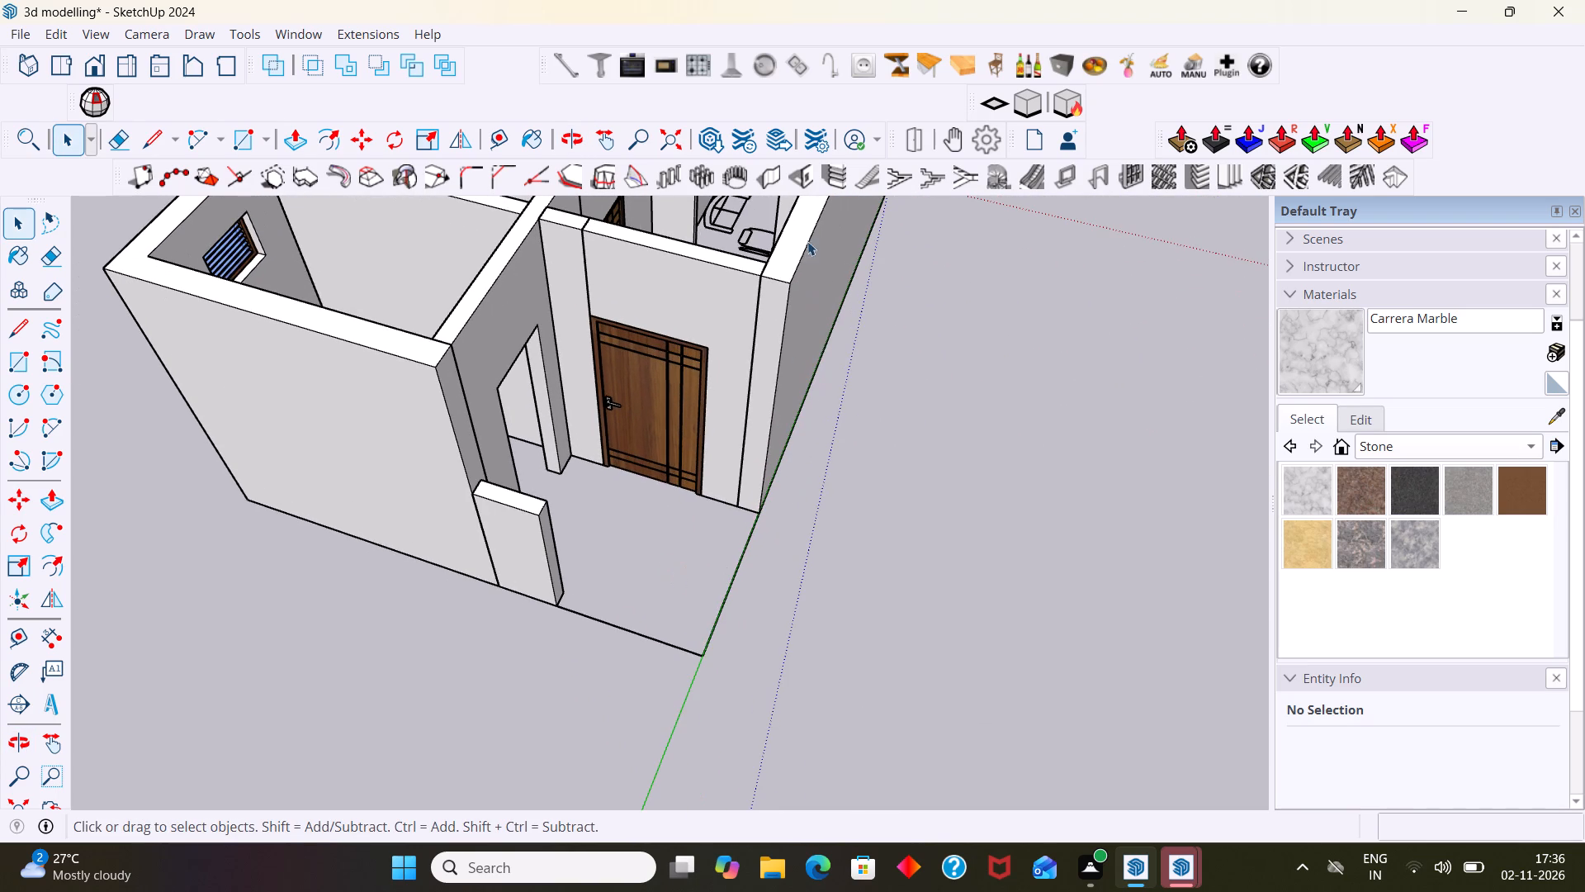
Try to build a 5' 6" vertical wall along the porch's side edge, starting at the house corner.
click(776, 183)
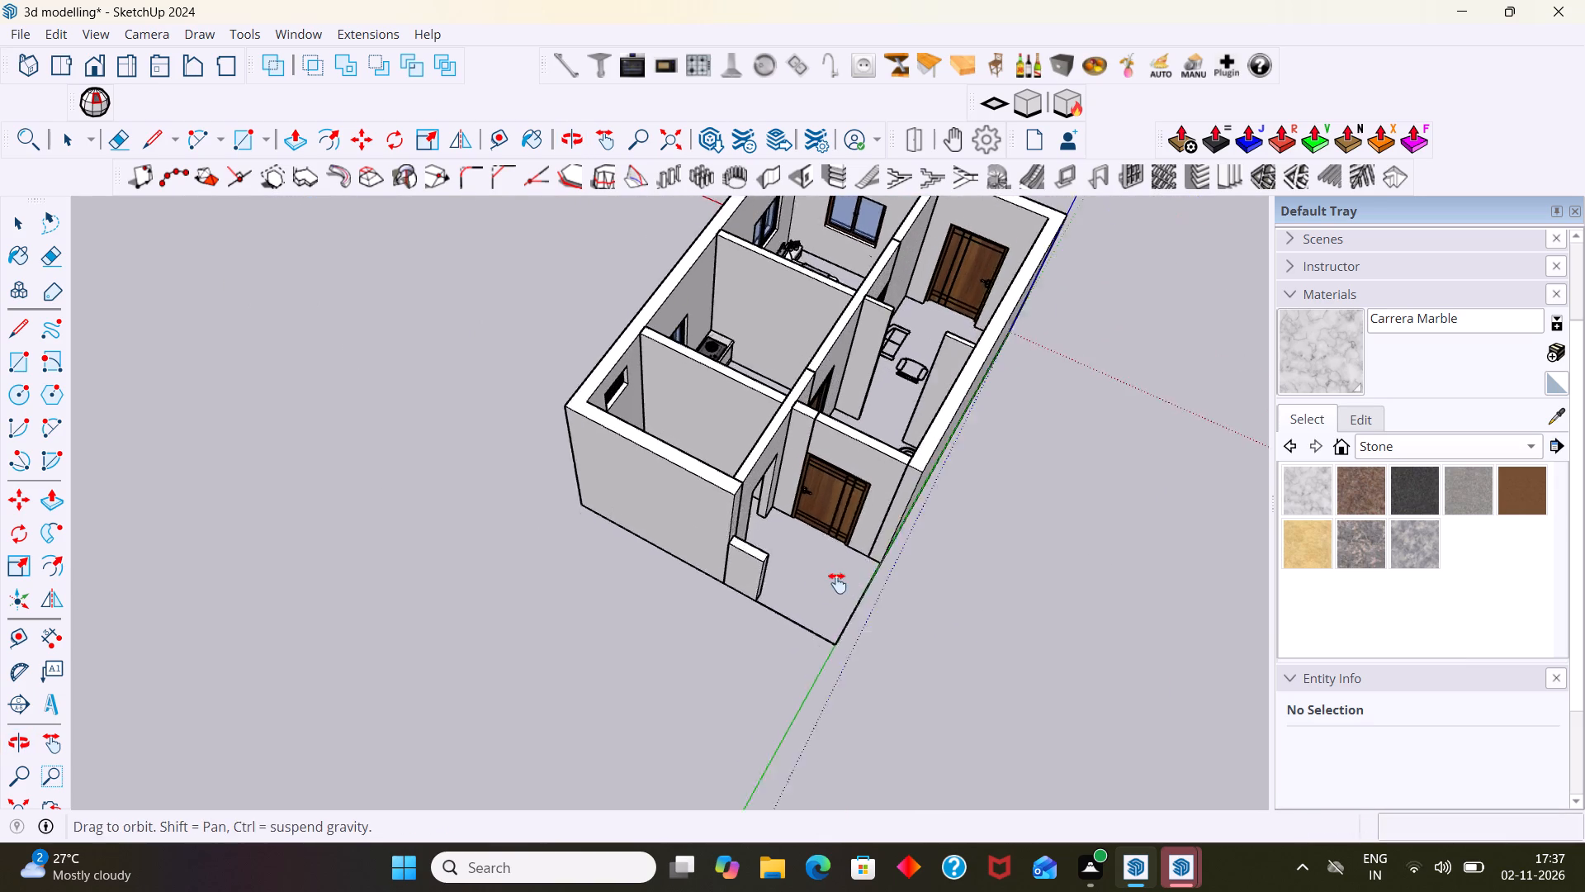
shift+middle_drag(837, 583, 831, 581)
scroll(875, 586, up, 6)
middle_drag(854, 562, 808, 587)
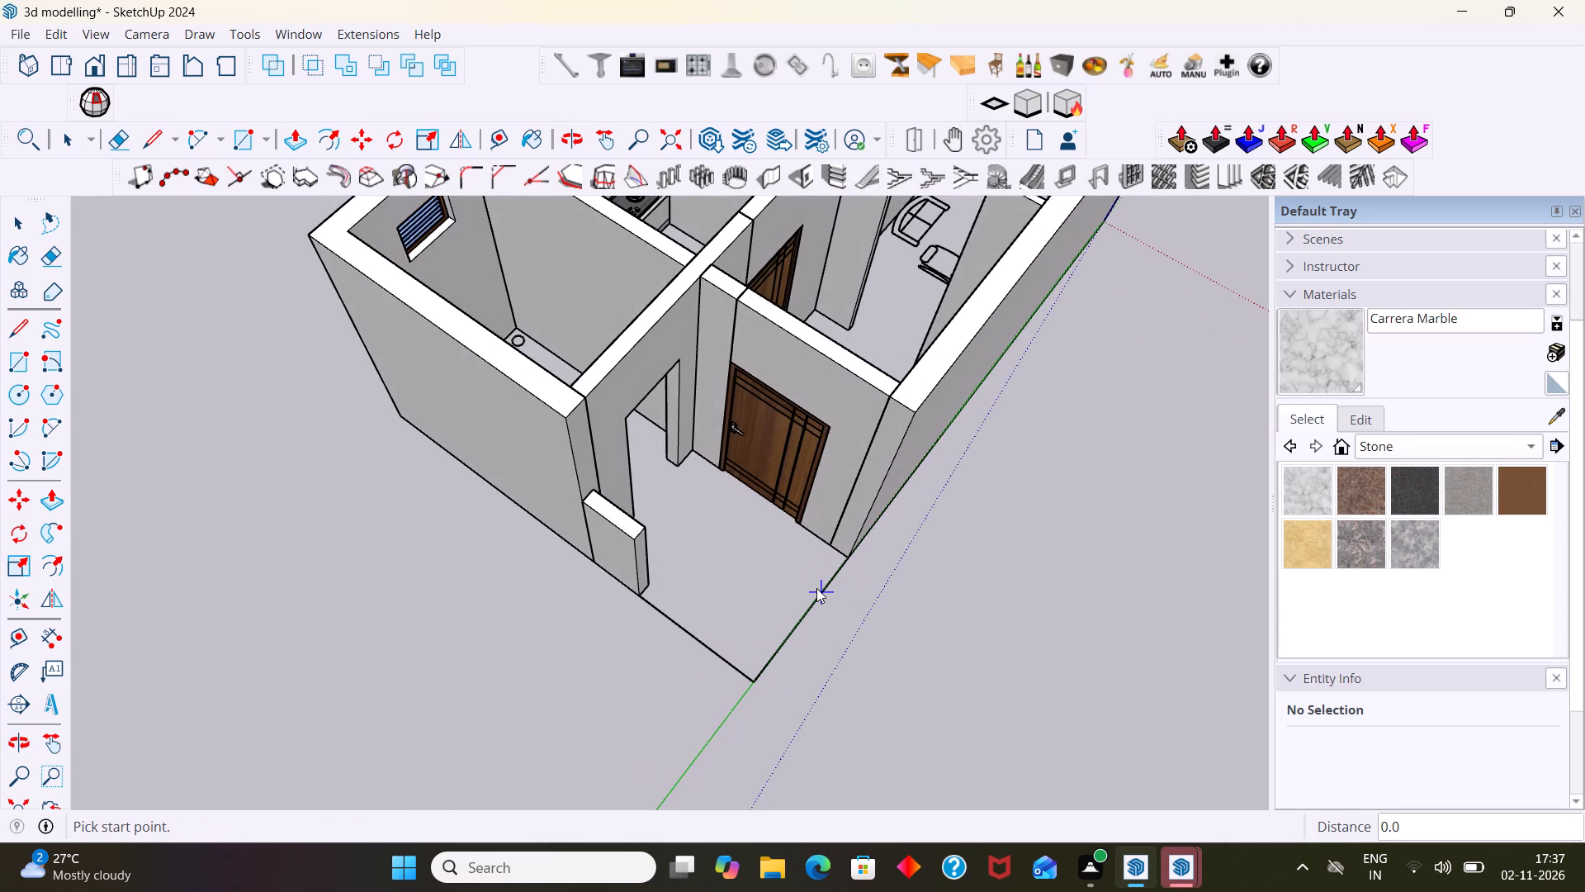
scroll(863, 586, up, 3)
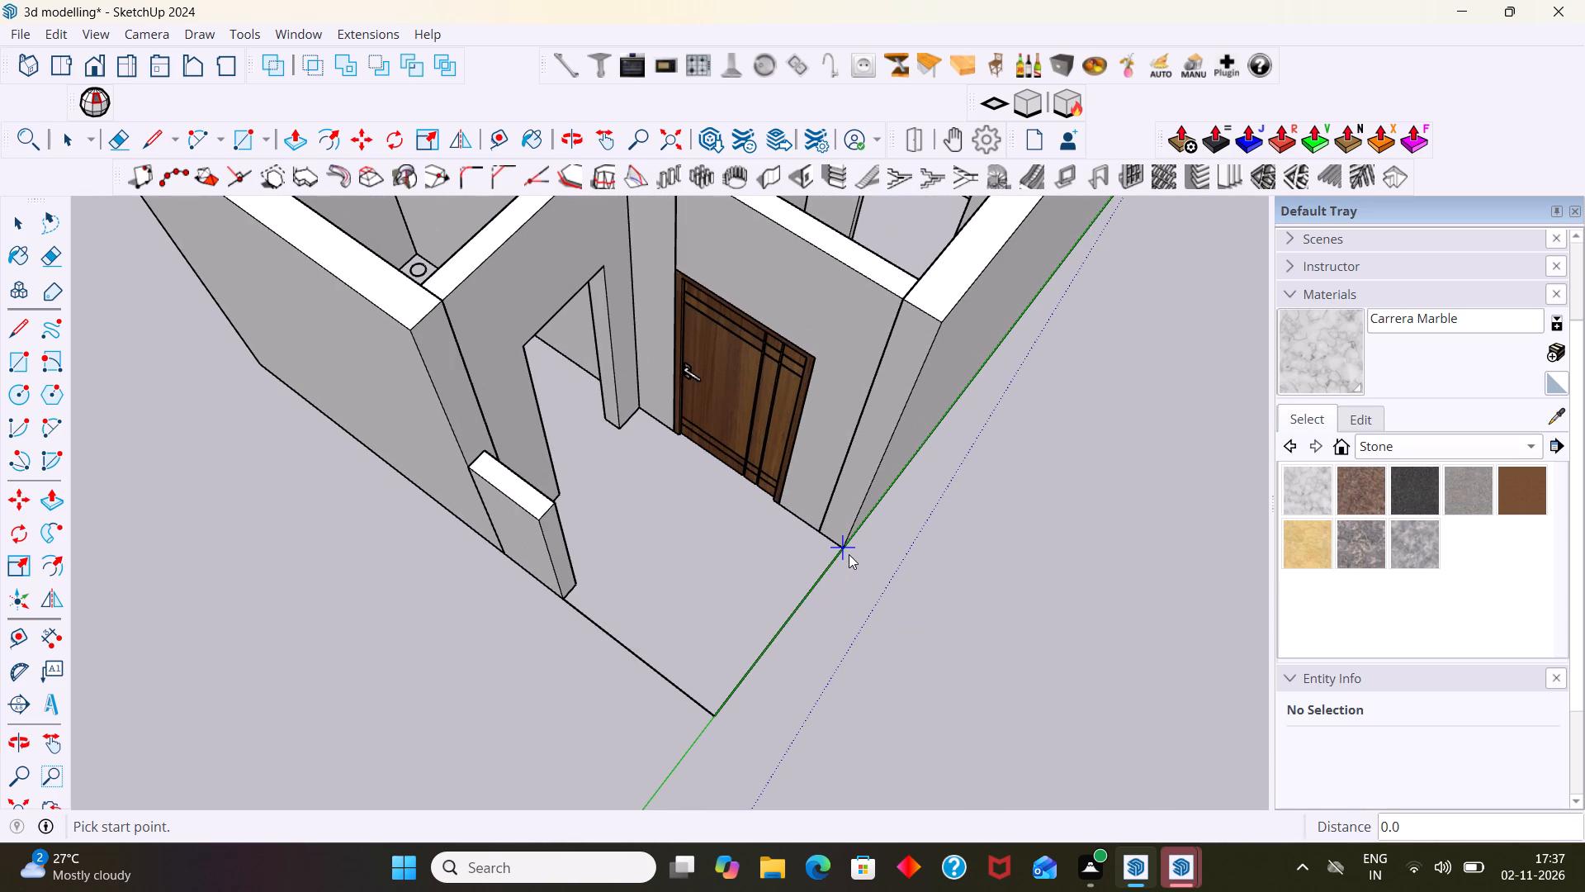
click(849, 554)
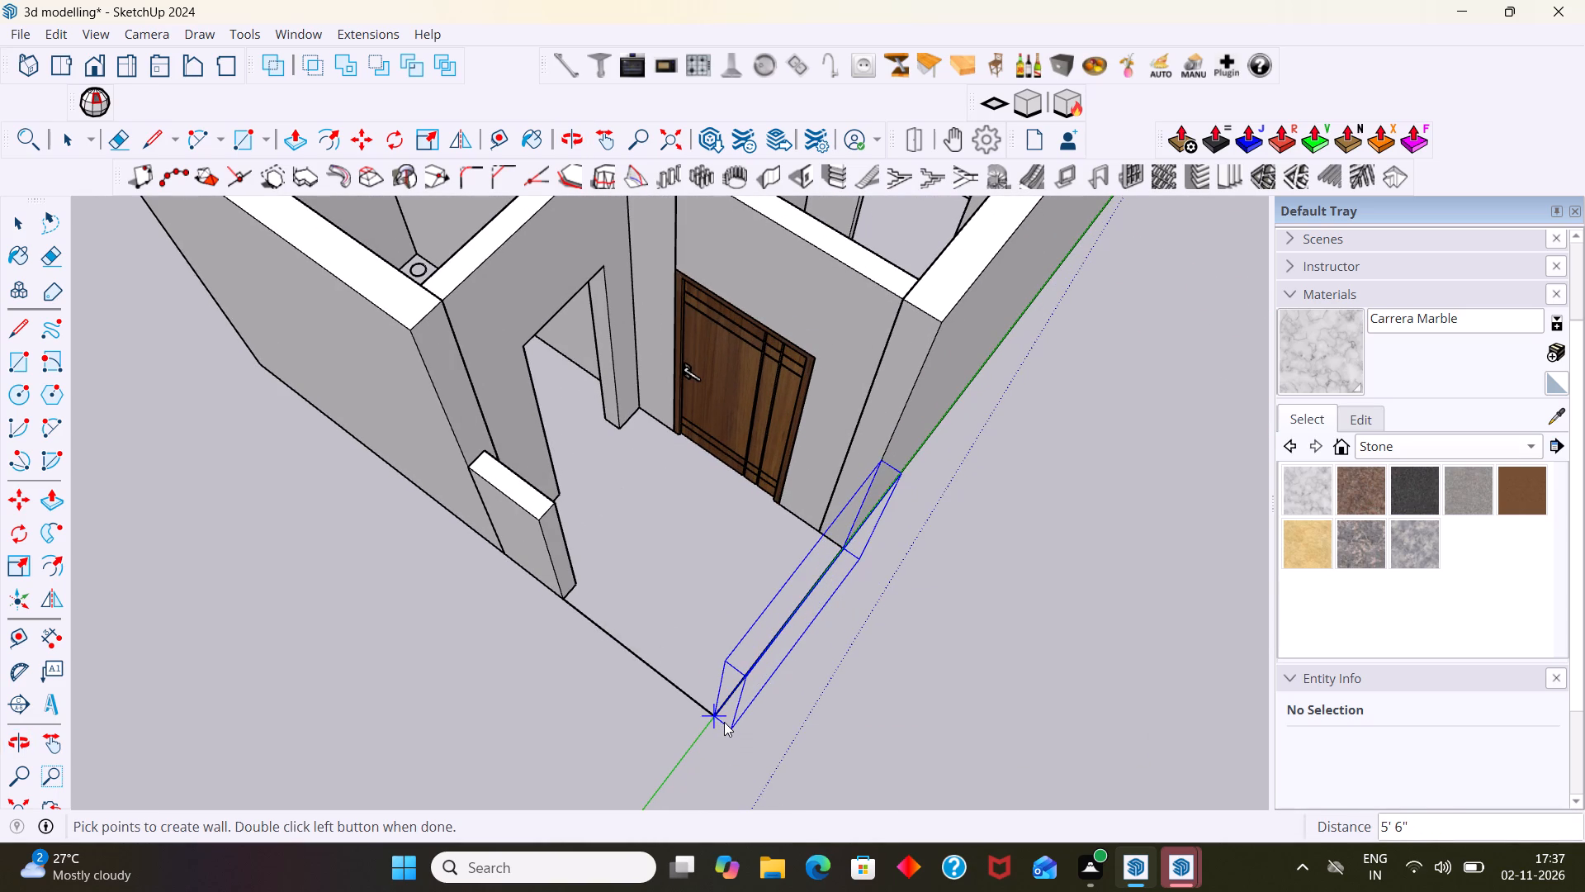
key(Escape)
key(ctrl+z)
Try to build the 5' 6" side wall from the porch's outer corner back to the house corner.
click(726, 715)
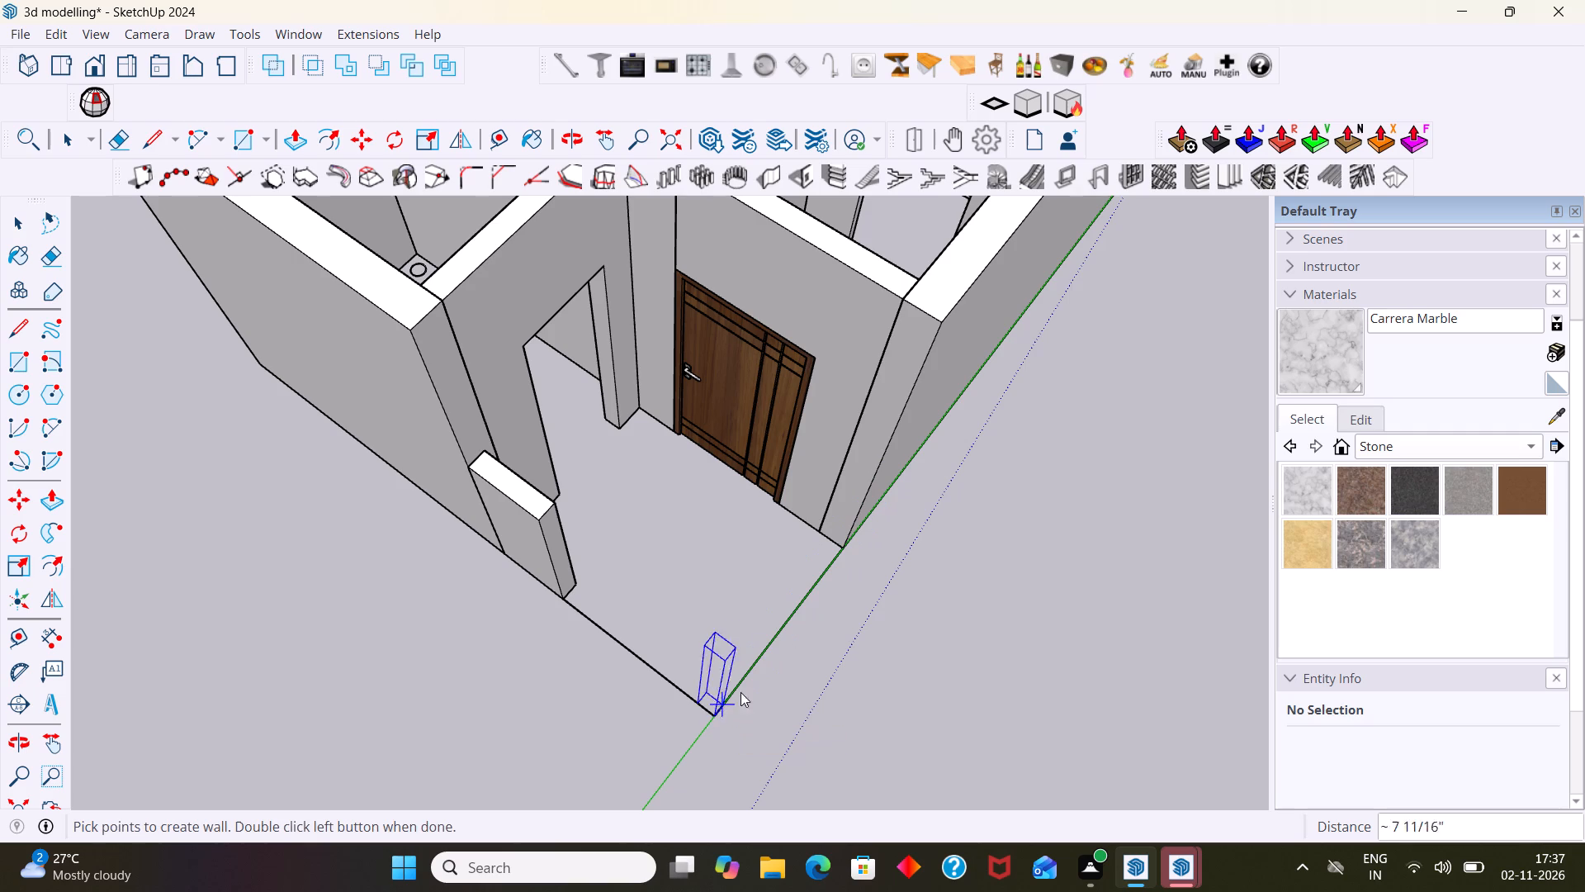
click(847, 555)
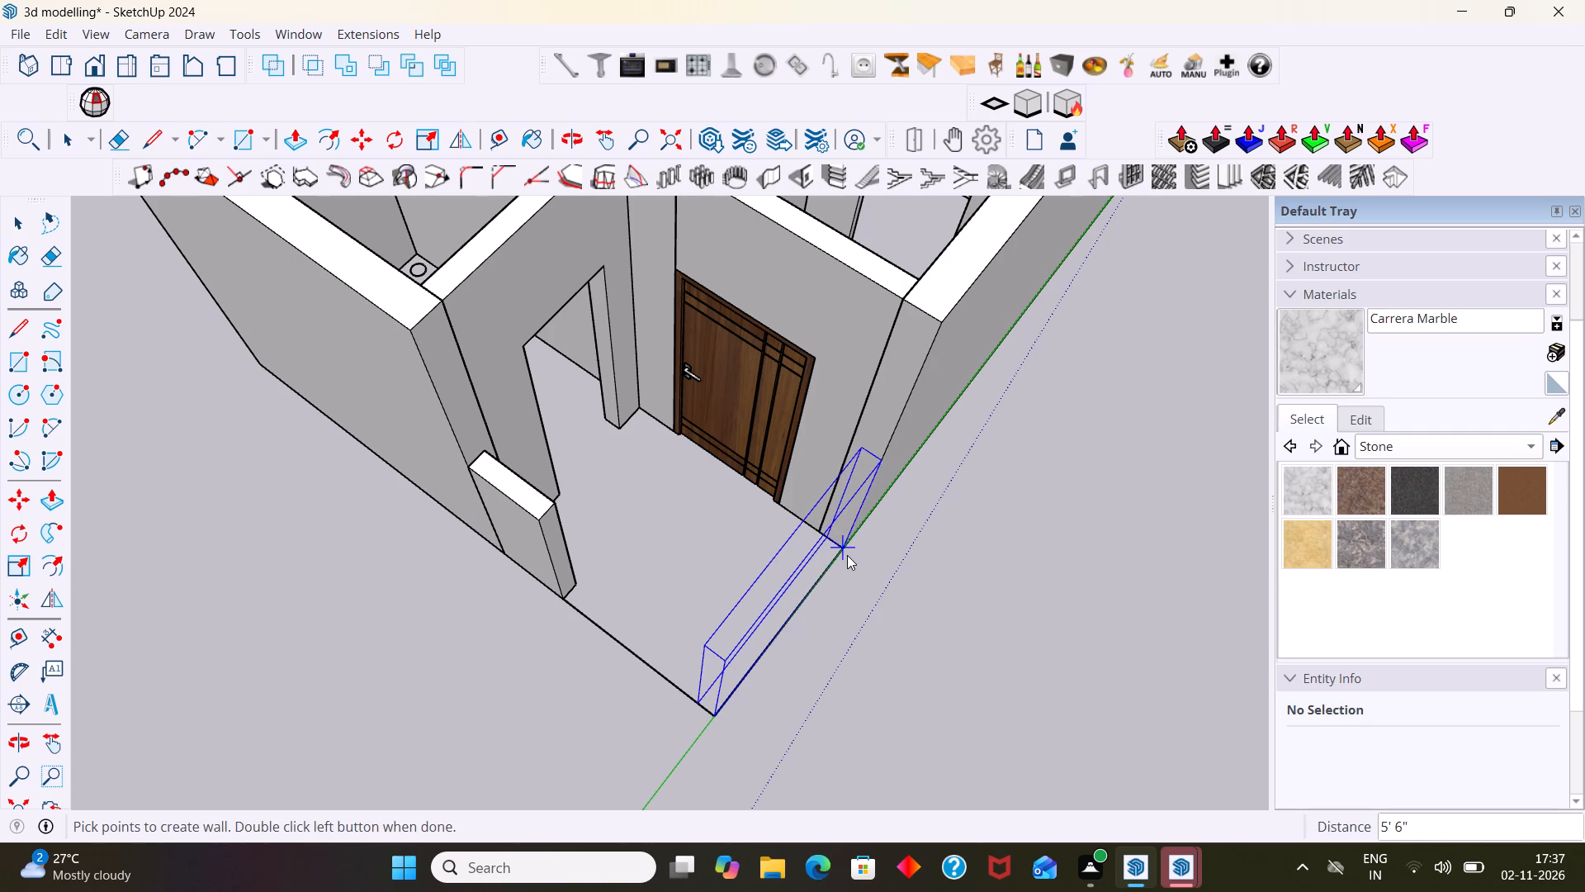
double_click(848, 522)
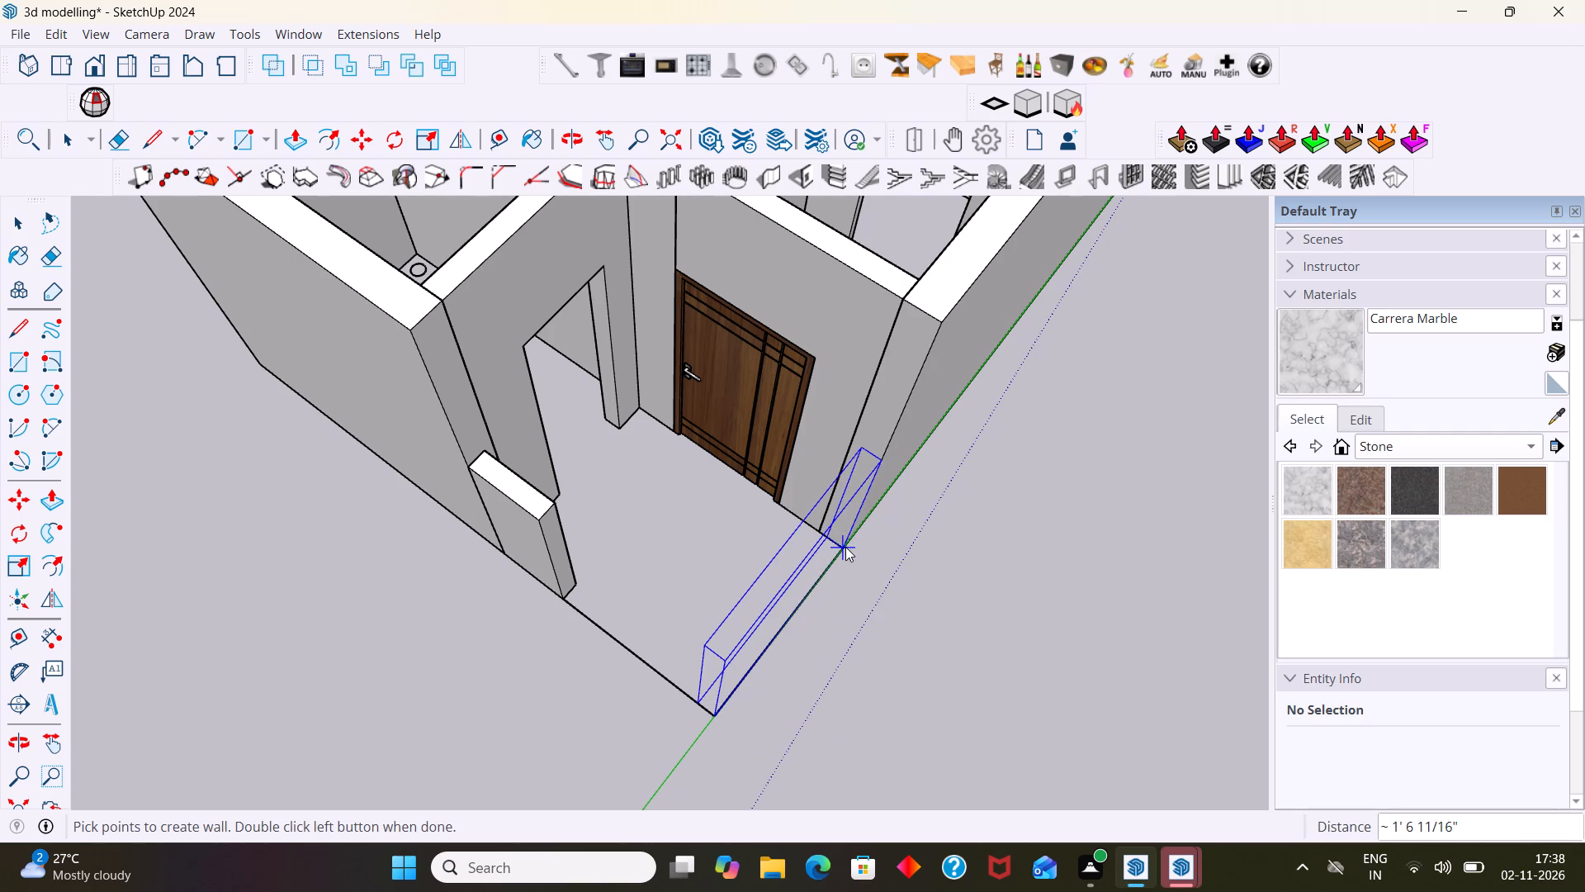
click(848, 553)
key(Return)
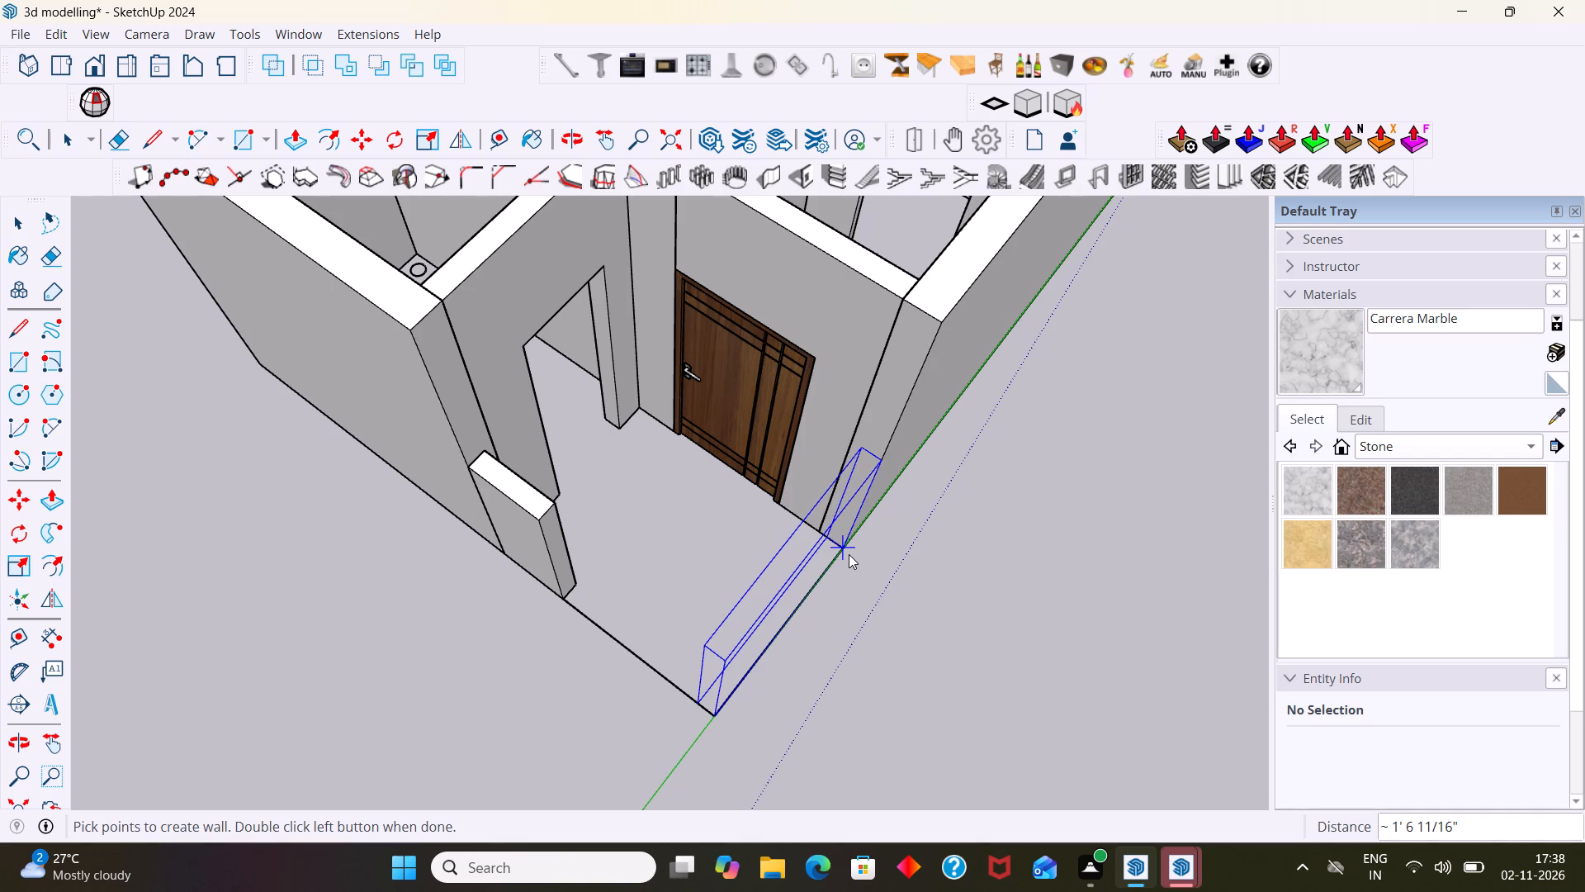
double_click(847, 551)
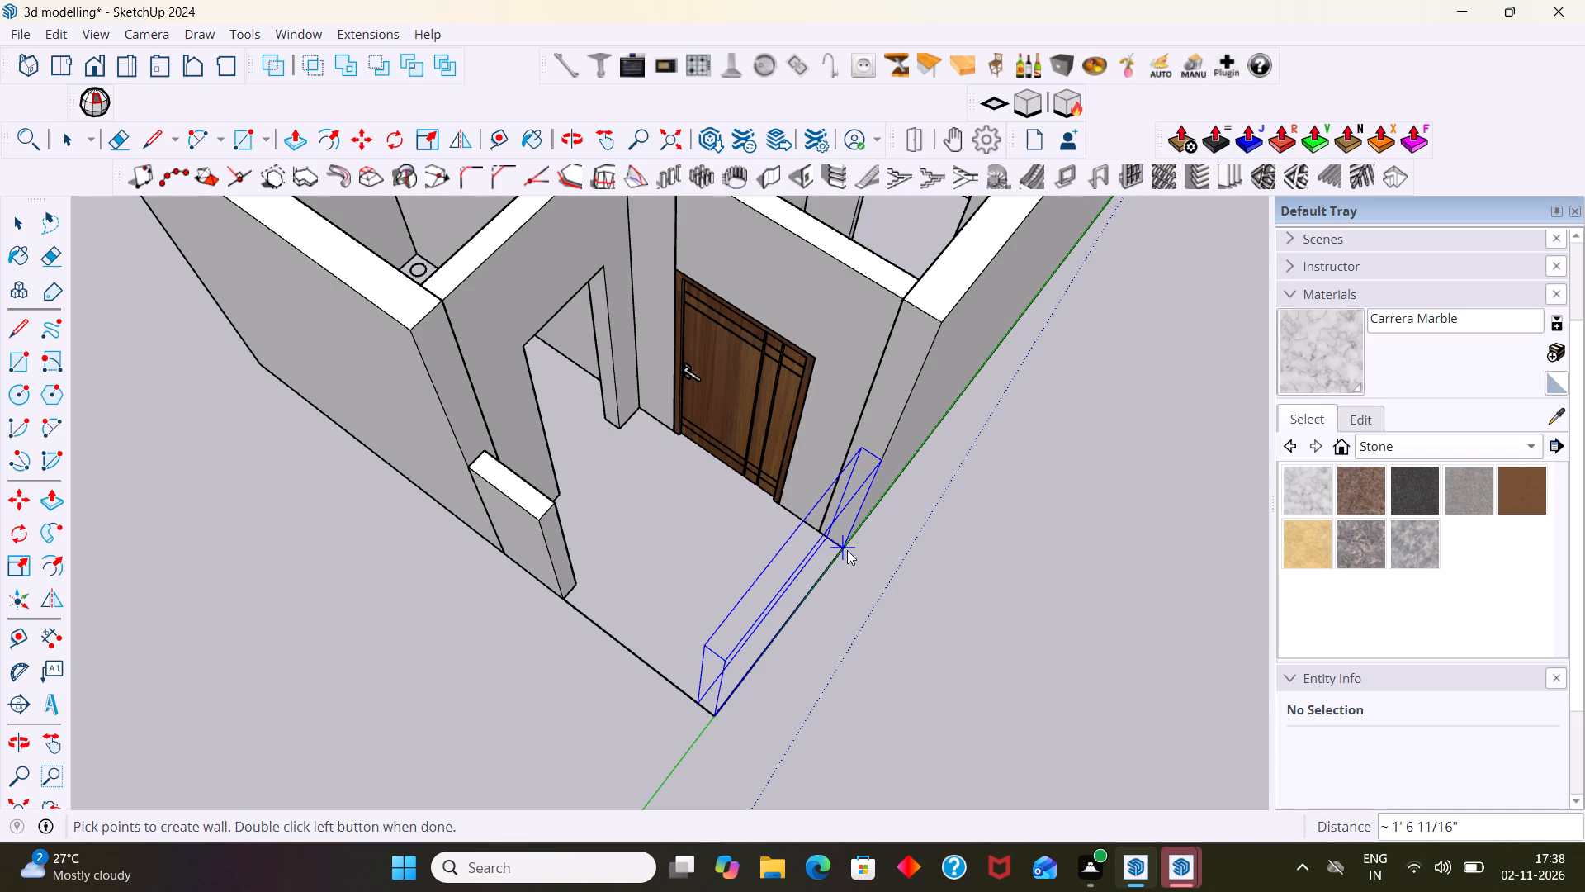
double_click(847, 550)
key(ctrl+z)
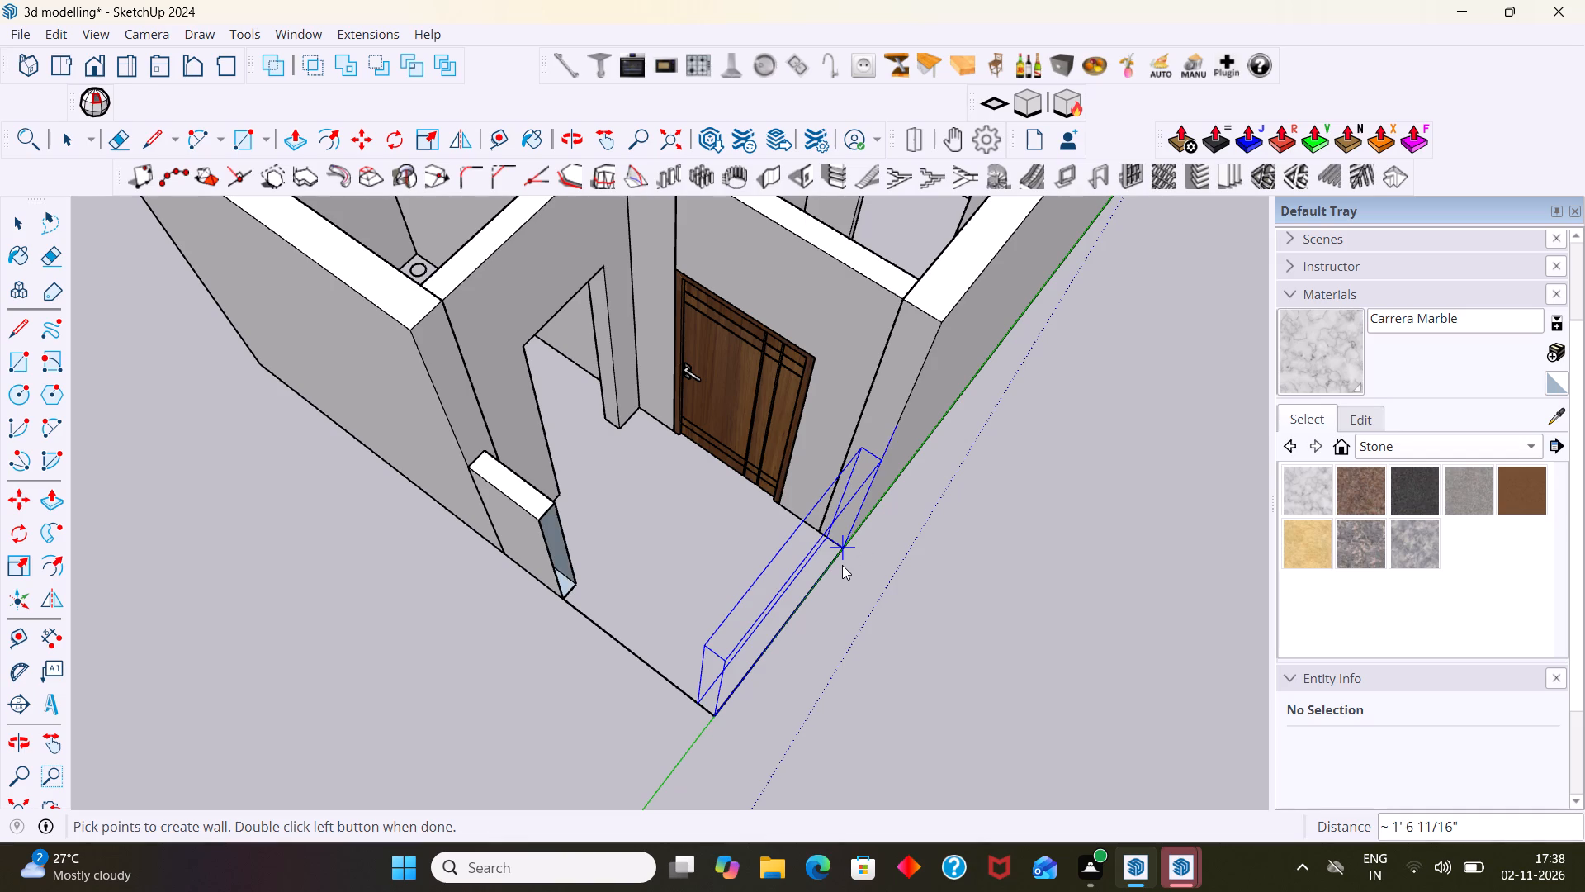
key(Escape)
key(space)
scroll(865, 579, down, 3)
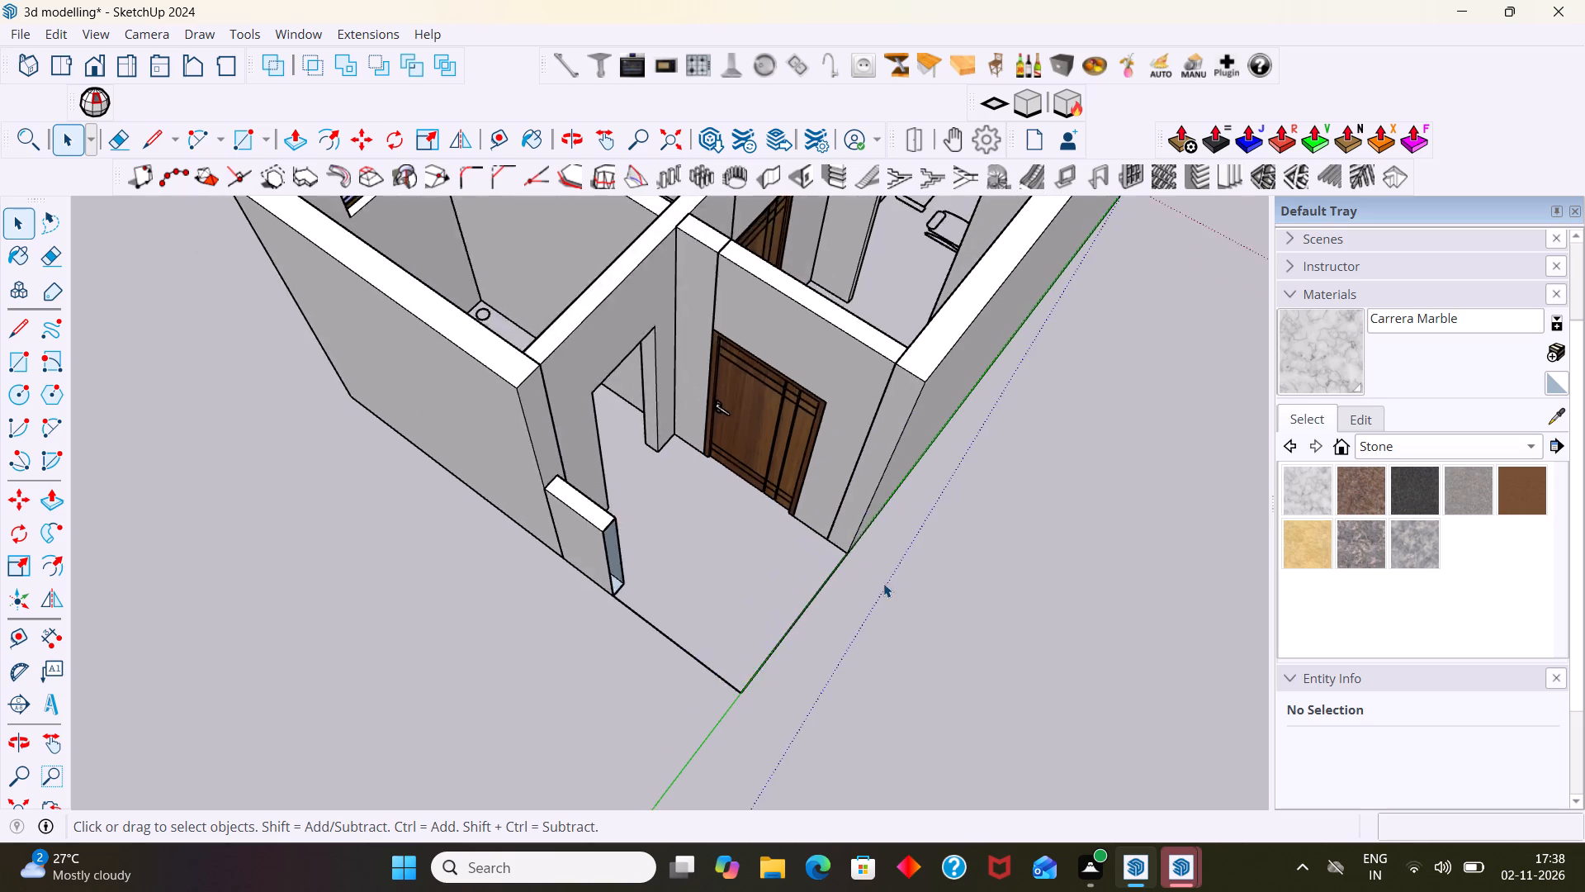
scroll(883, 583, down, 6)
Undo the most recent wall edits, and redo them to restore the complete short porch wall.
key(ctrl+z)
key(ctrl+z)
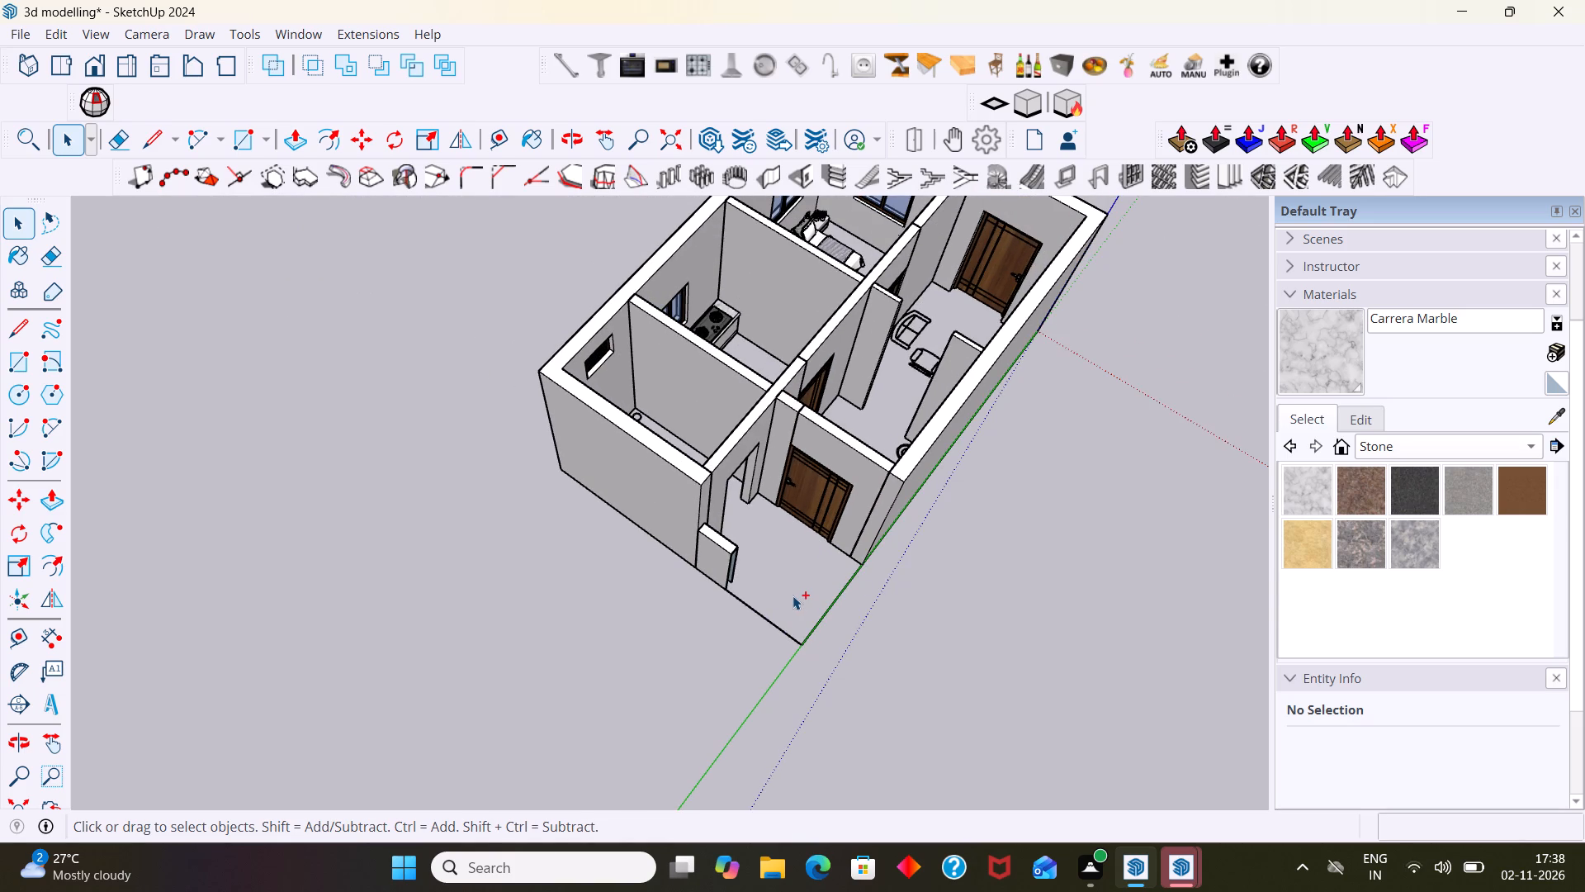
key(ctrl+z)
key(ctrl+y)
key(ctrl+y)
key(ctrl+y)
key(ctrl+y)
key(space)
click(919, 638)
Examine the porch's open outer corner beside the short wall and the house as a whole.
scroll(901, 624, up, 6)
middle_drag(833, 630, 744, 584)
scroll(723, 606, up, 7)
middle_drag(701, 642, 770, 629)
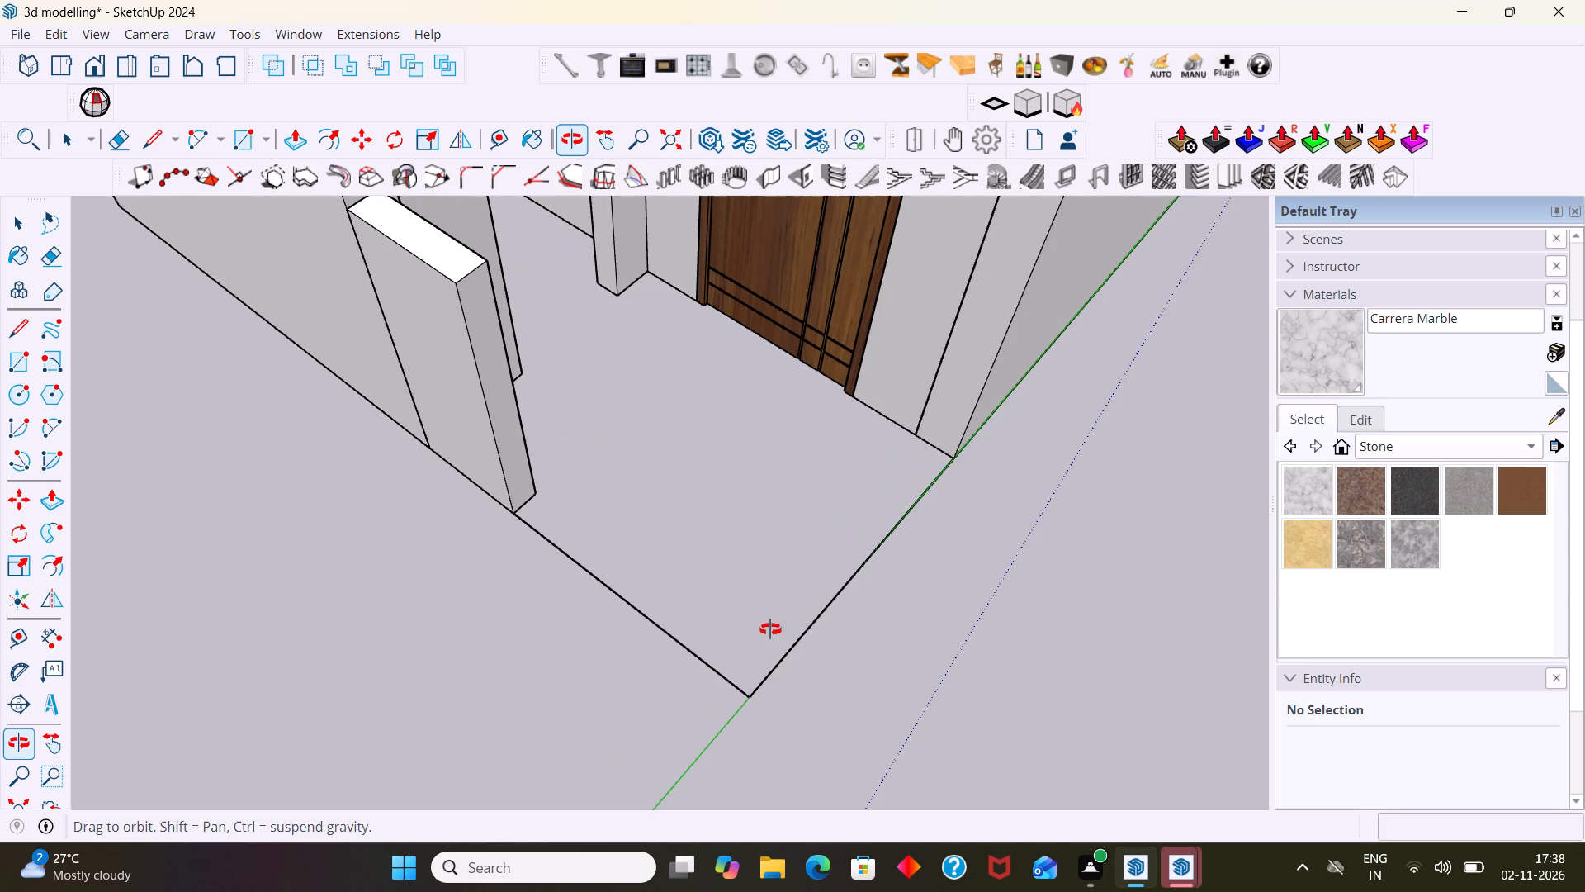
middle_drag(770, 629, 713, 618)
scroll(792, 616, down, 4)
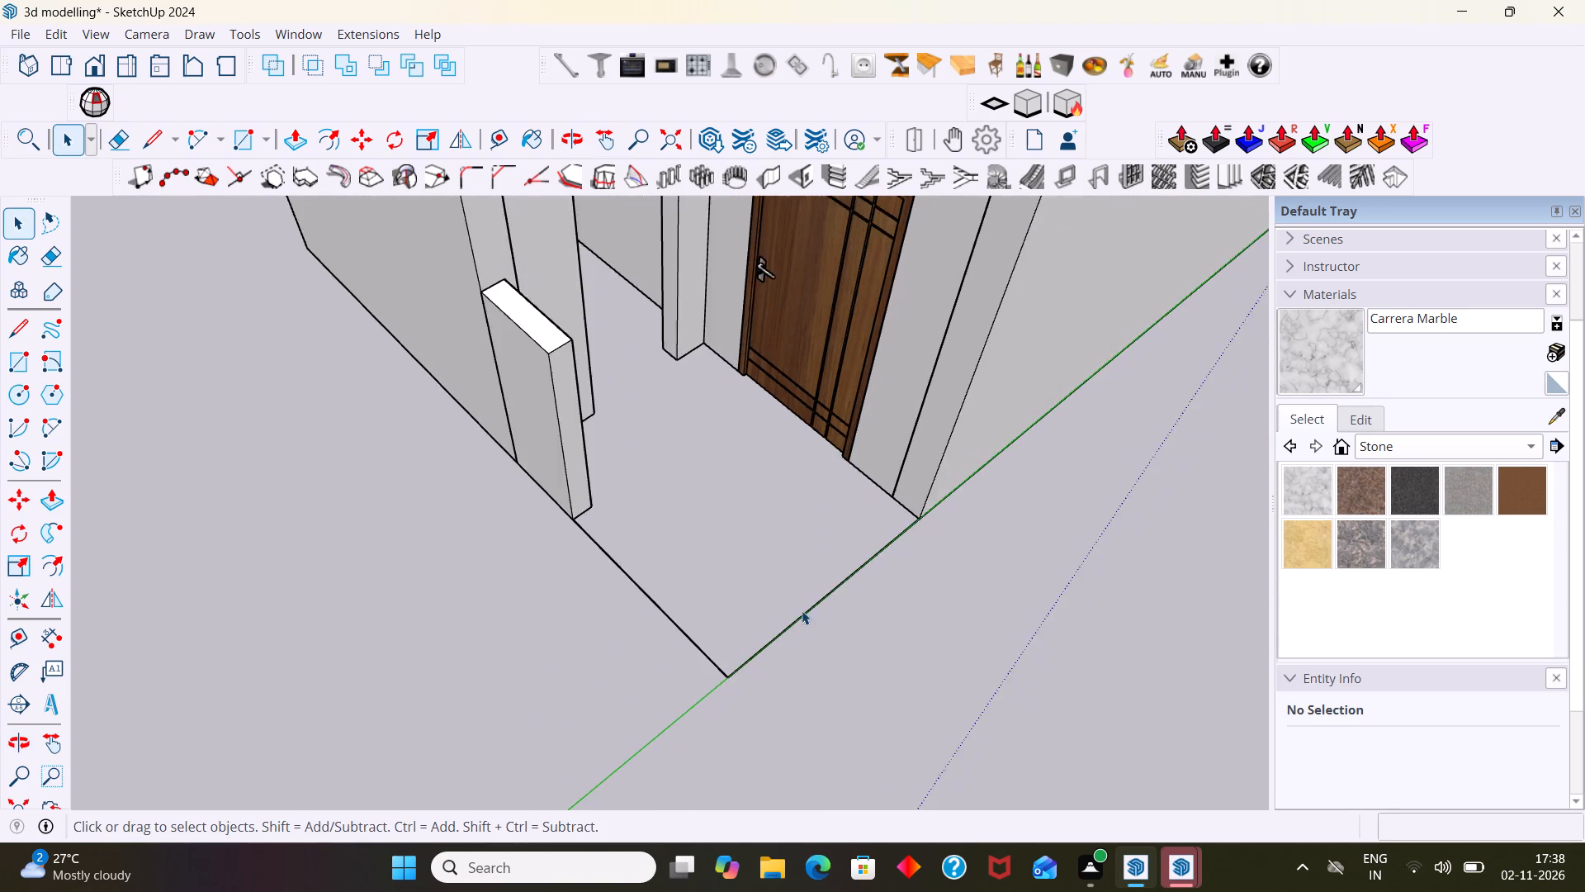
scroll(802, 610, down, 13)
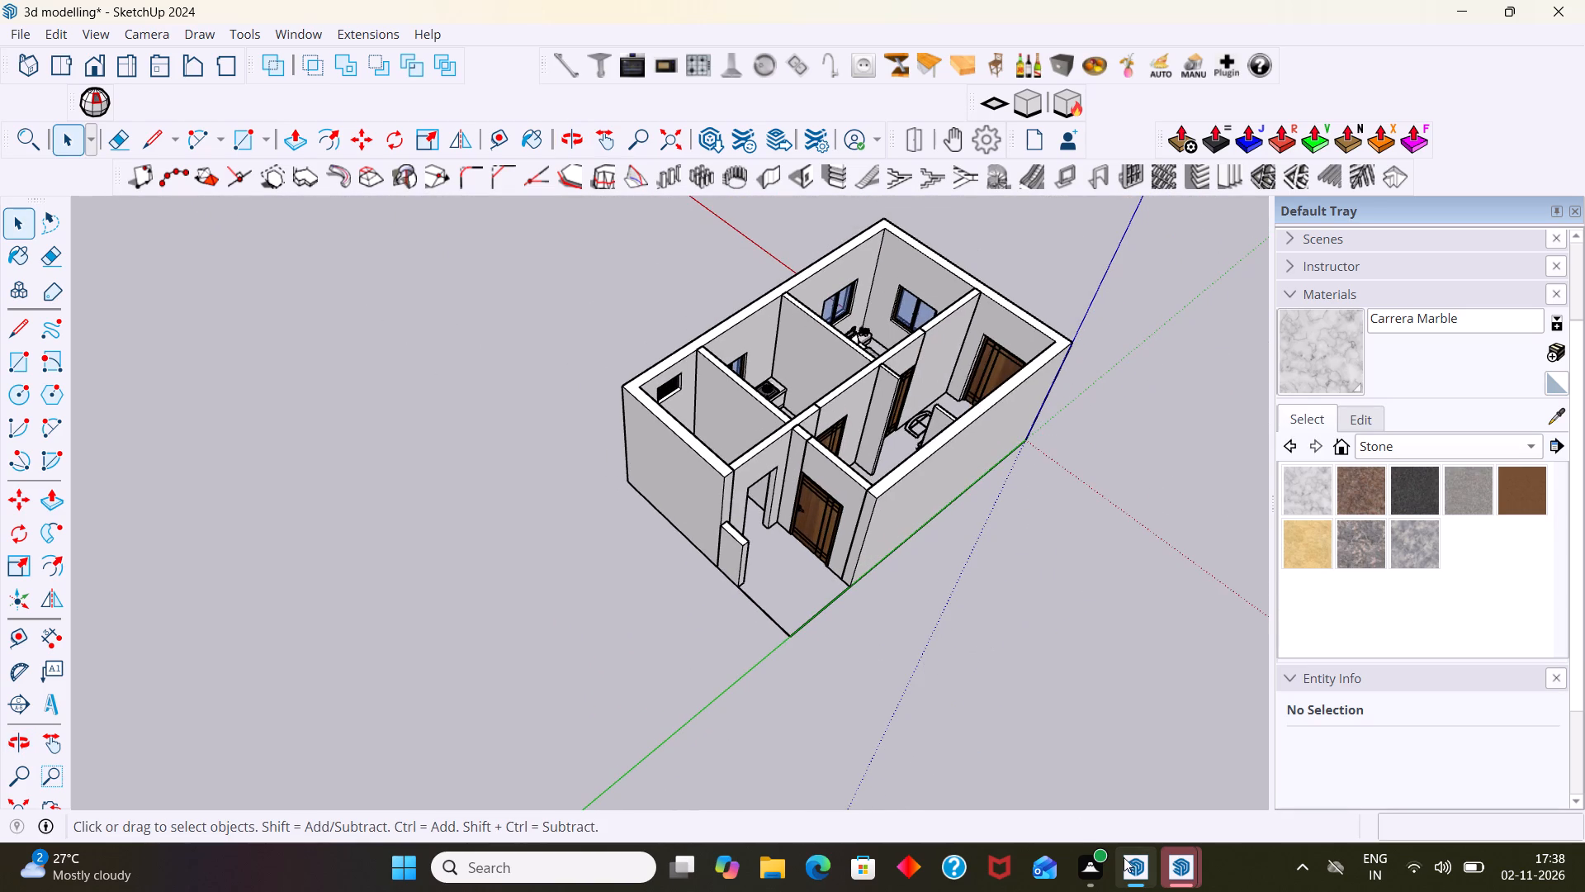
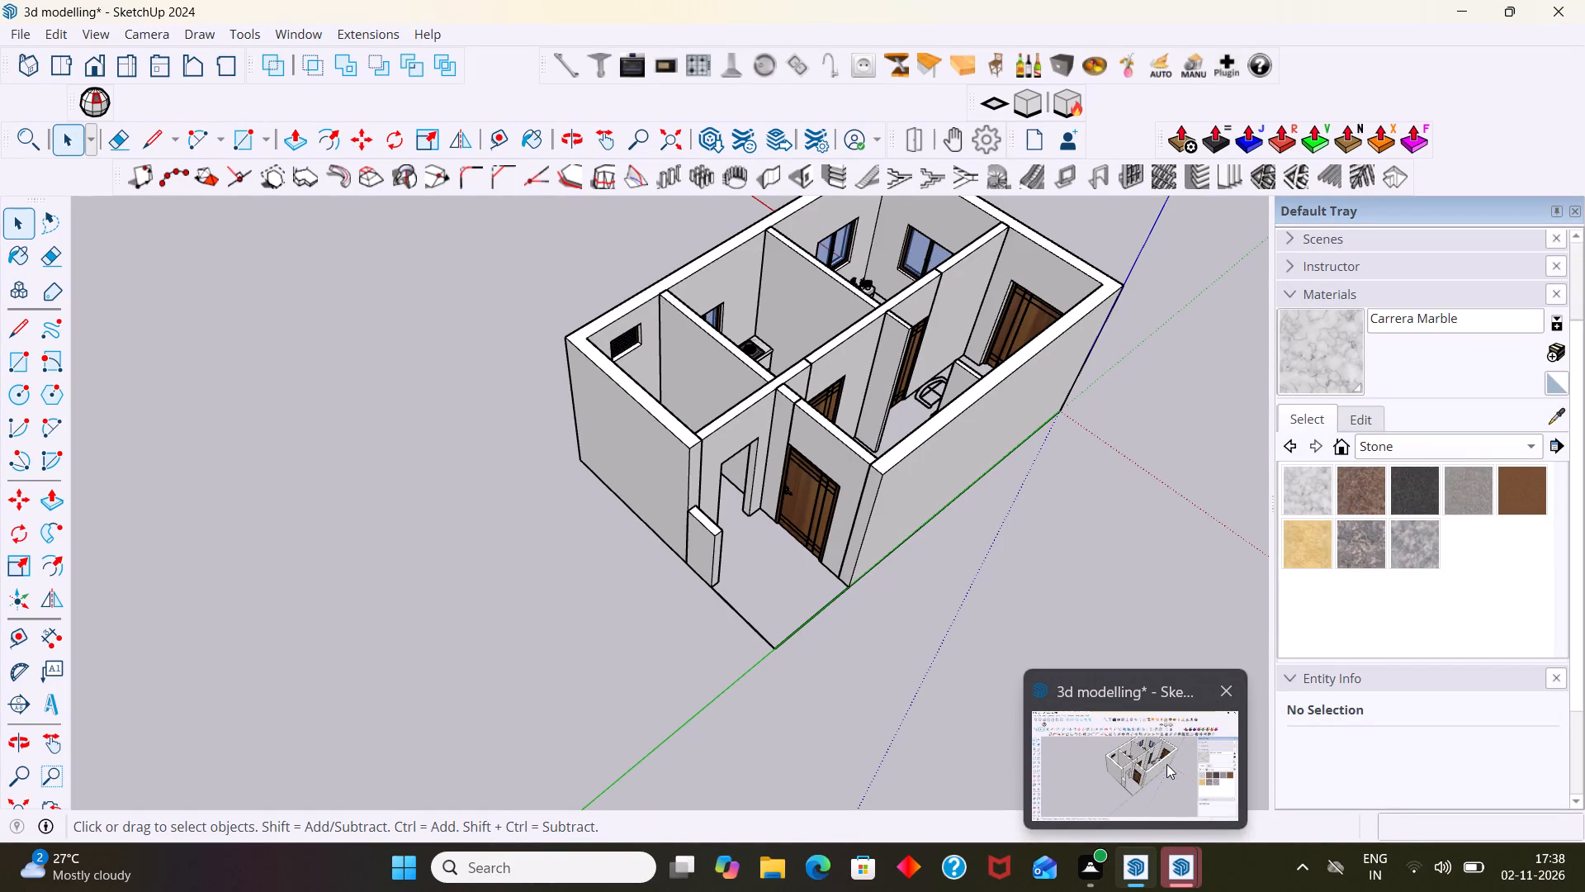
Build a 5' 6" vertical wall, 6" thick and 5' high, from the porch's outer corner back to the house corner.
click(944, 668)
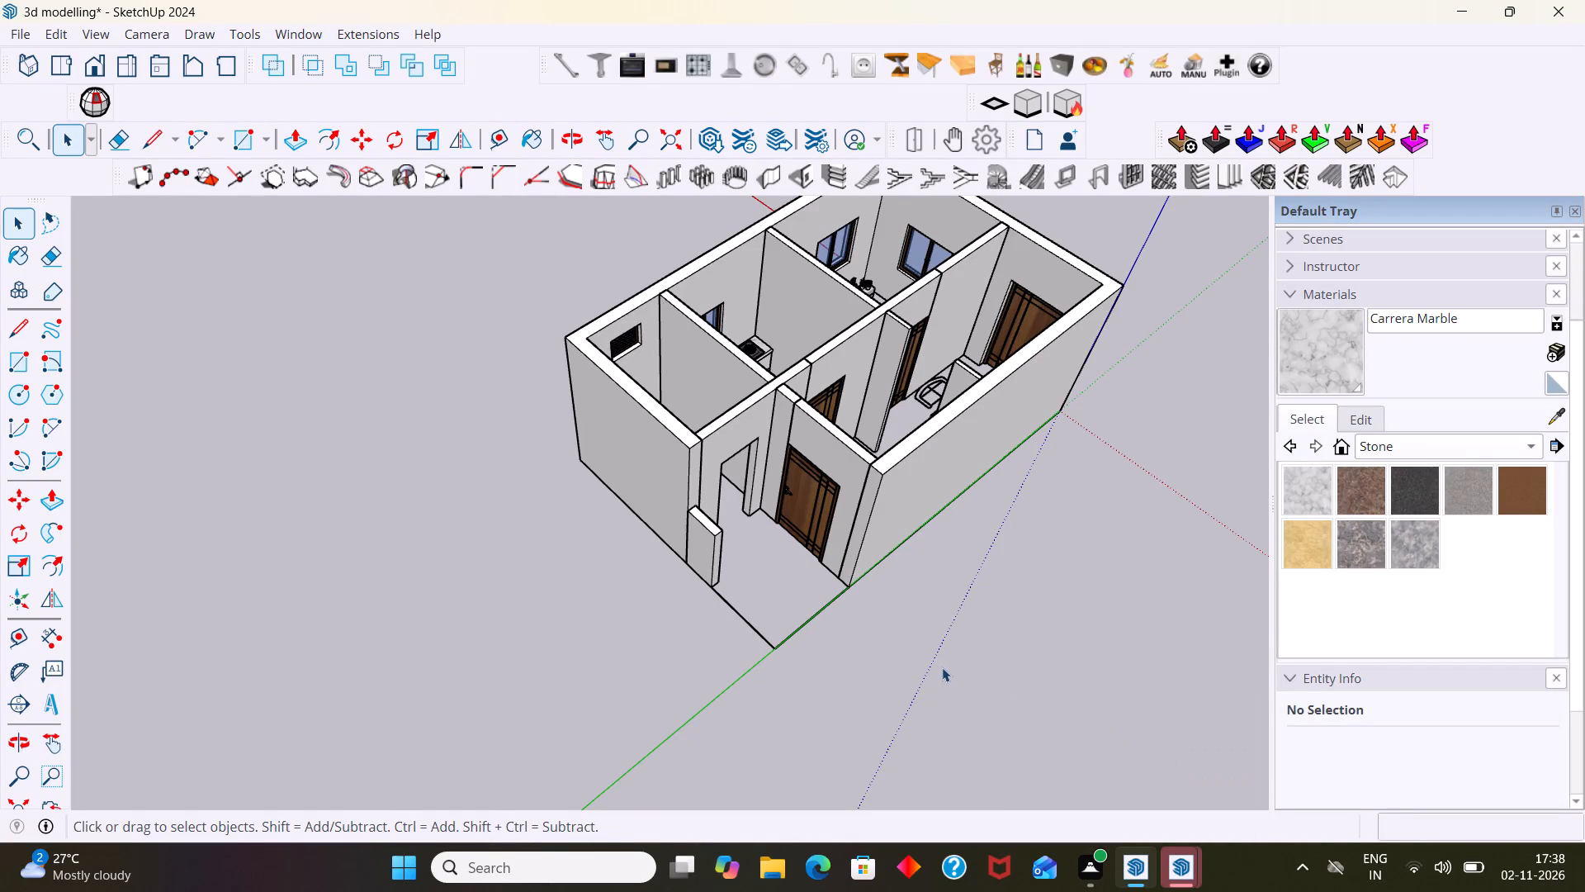
scroll(819, 595, up, 4)
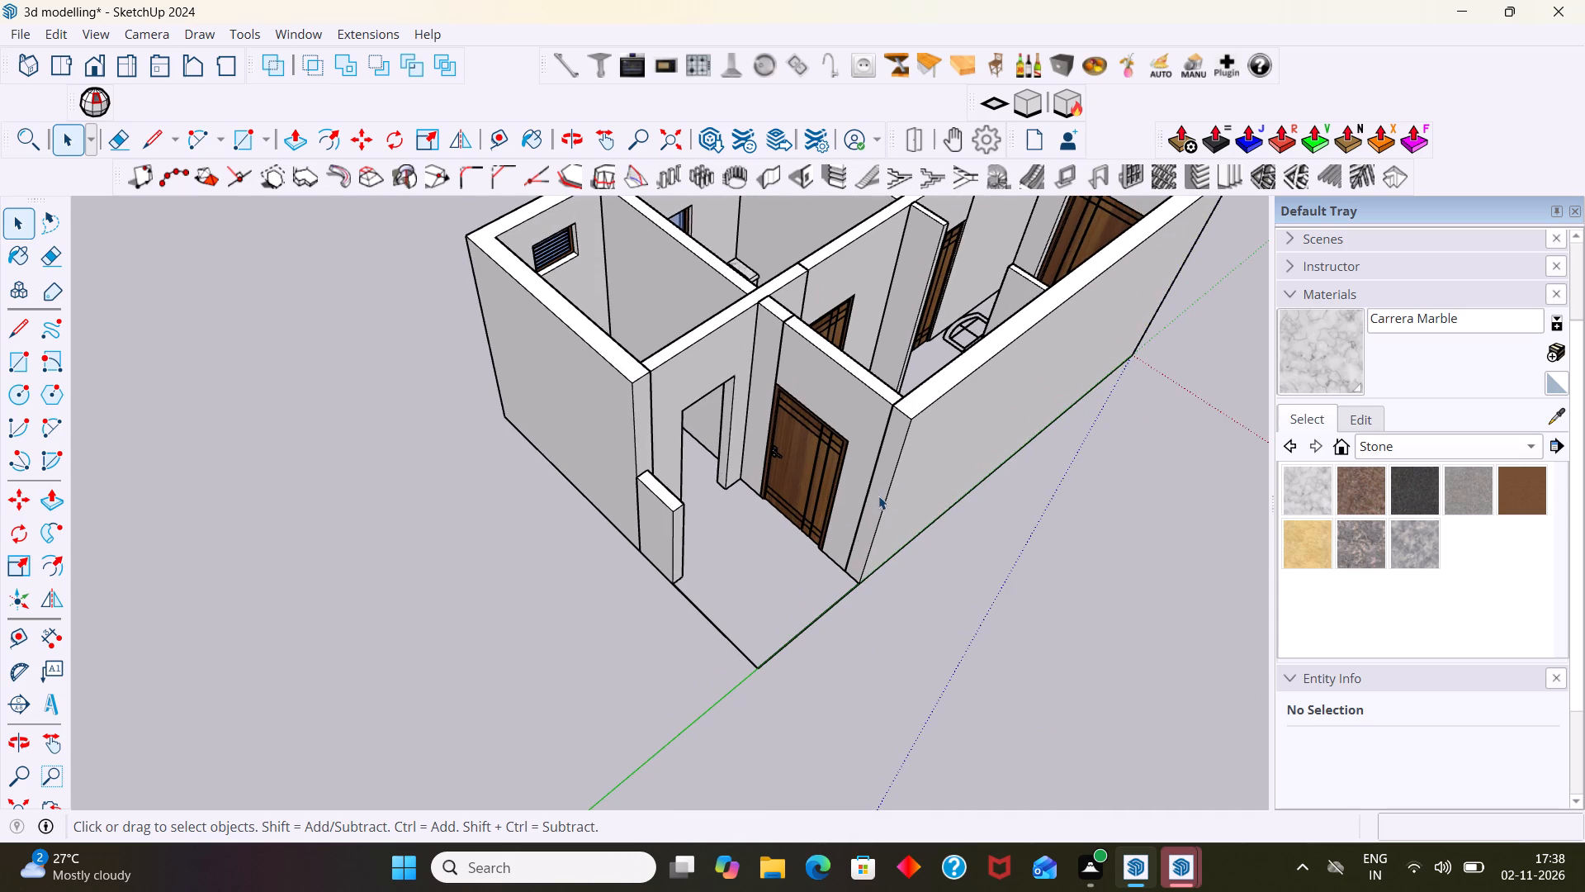
click(766, 170)
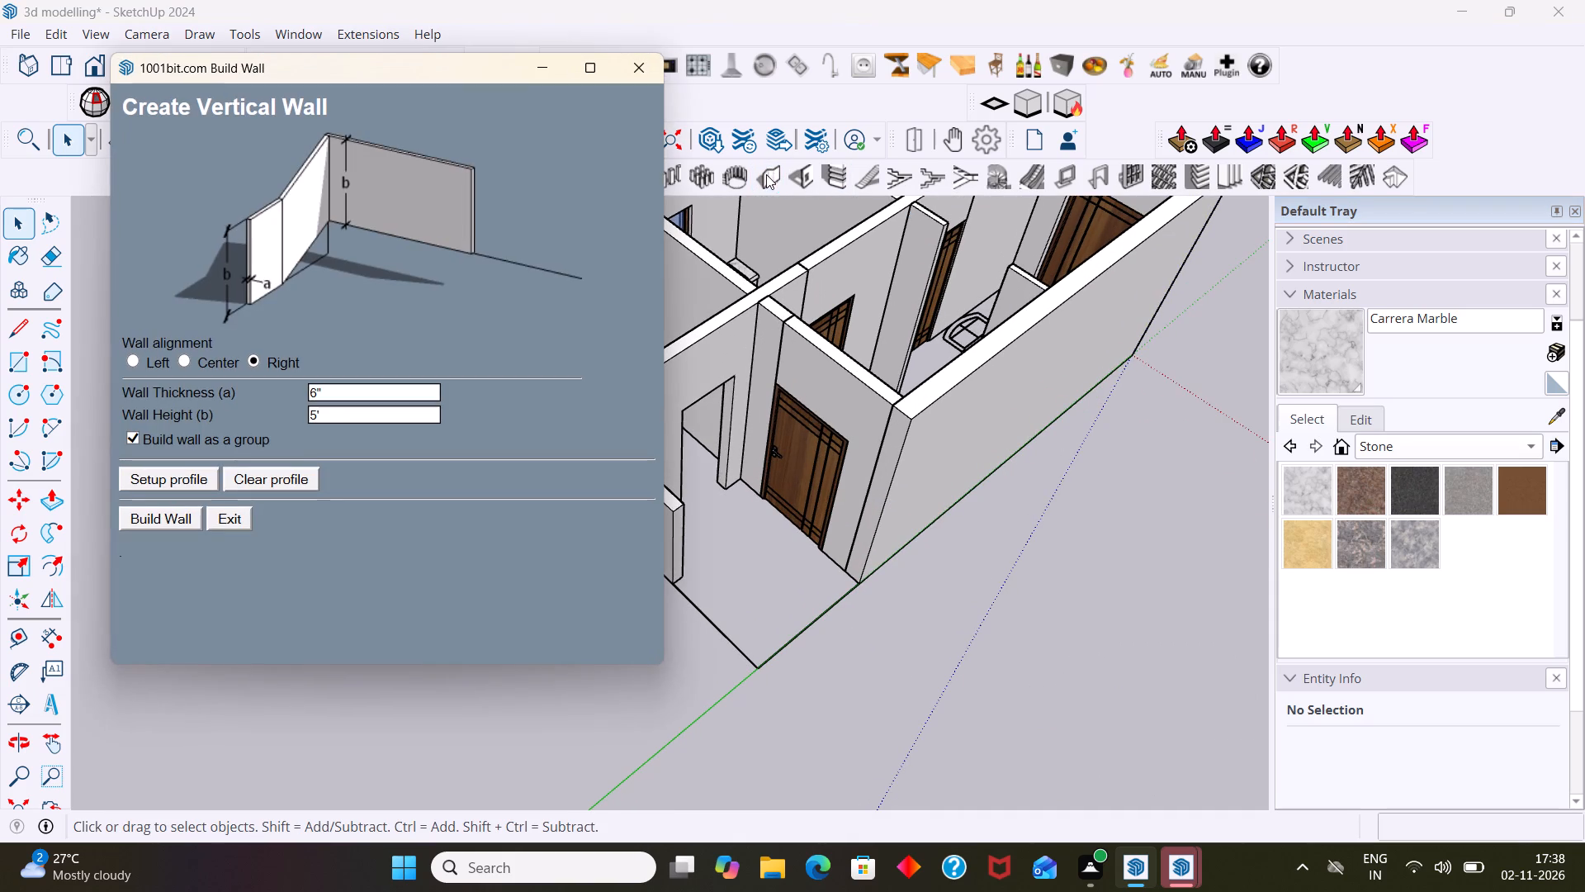
click(175, 517)
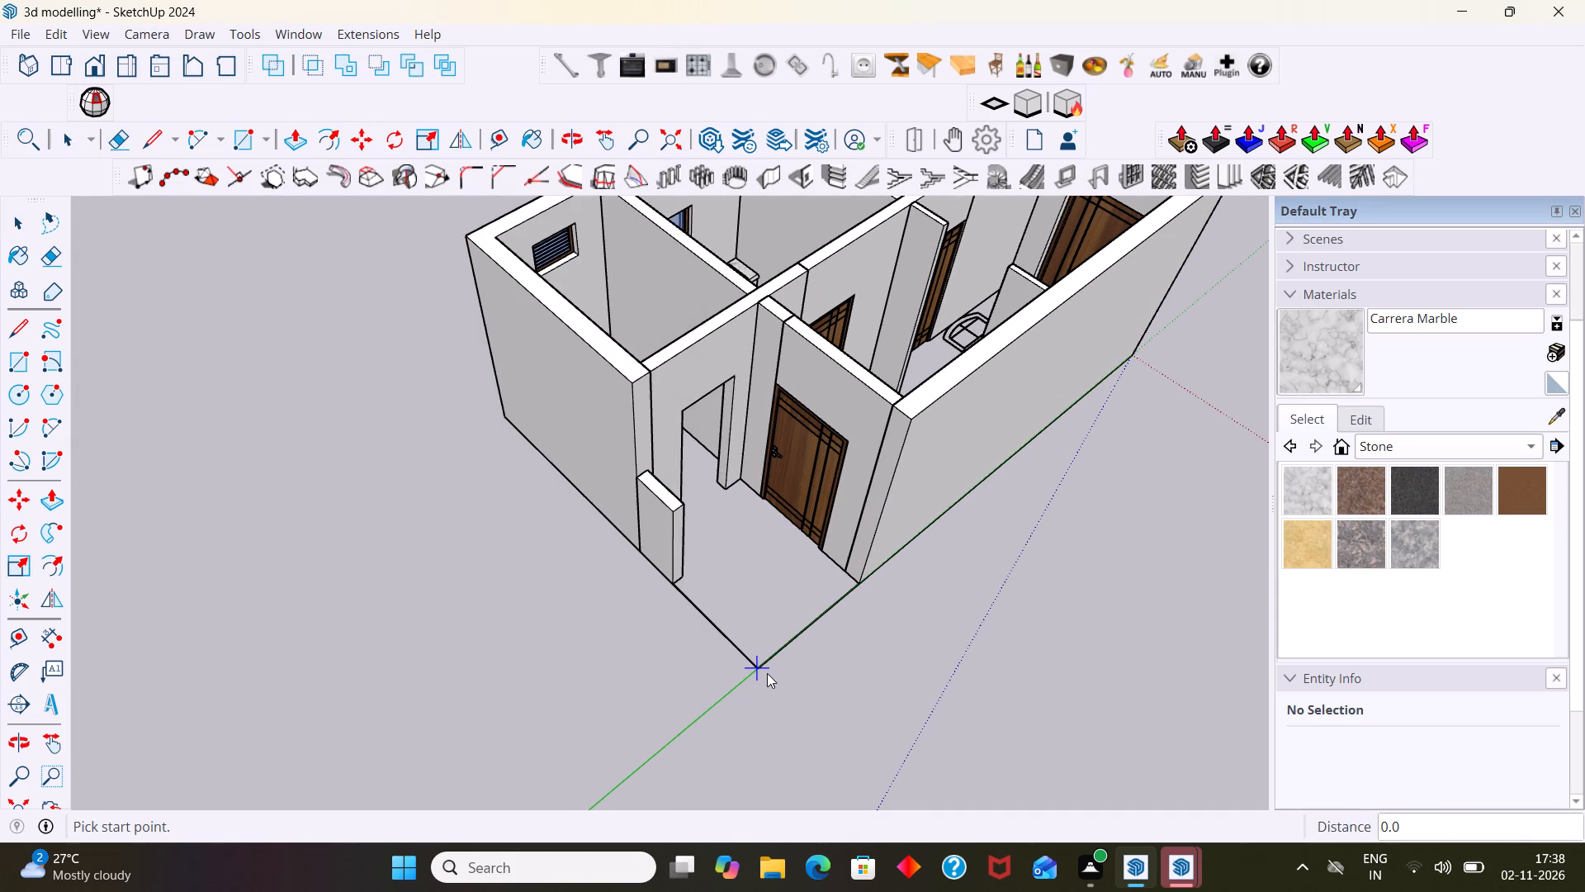
click(767, 671)
click(869, 581)
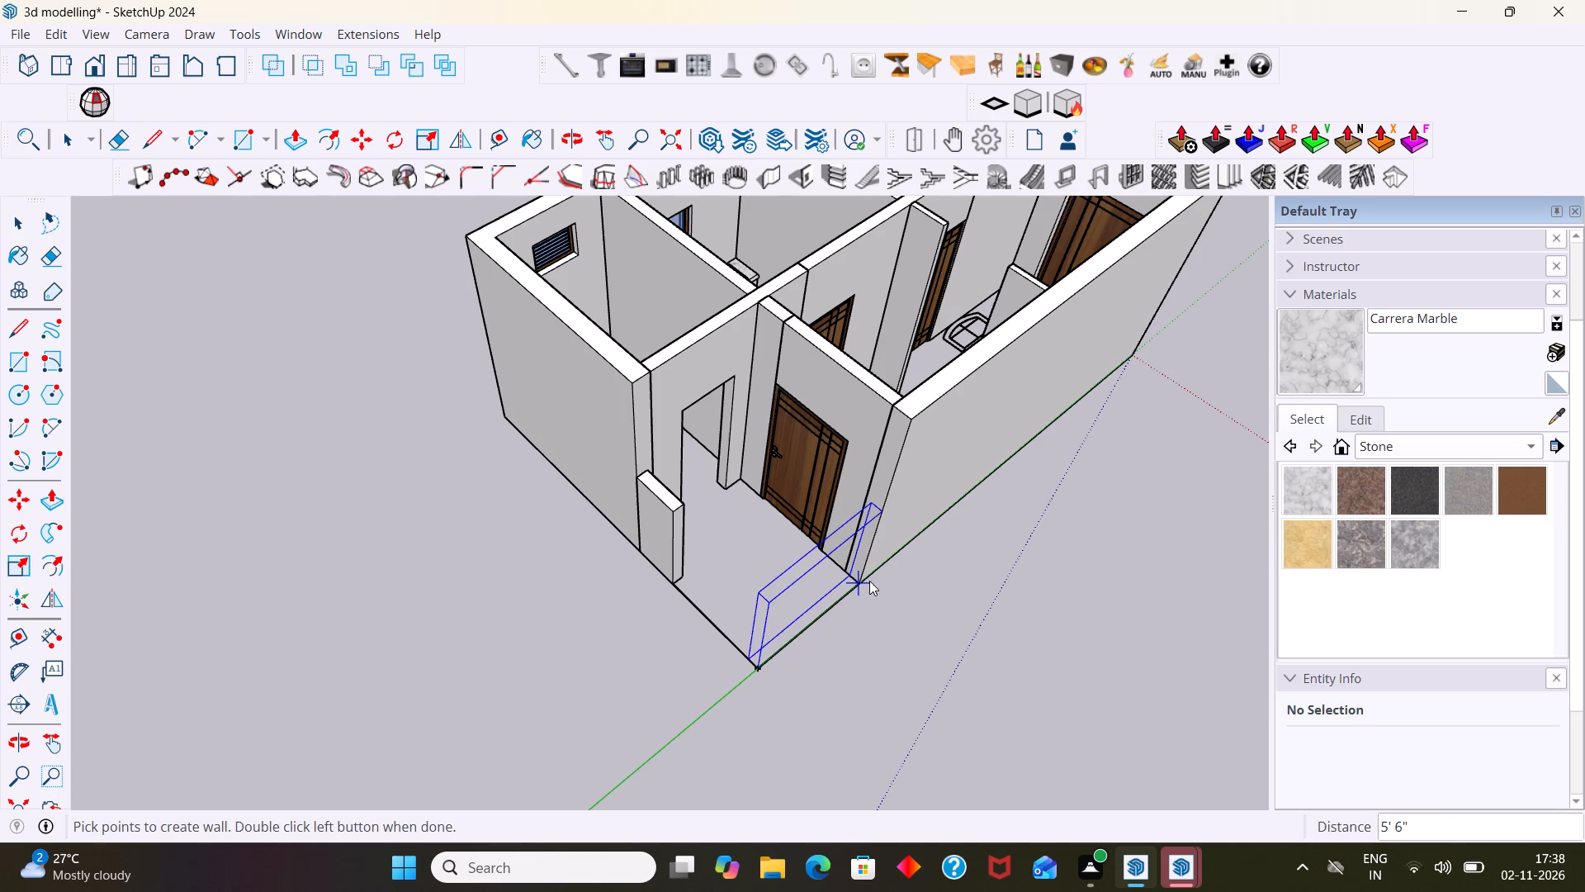
click(869, 581)
double_click(862, 585)
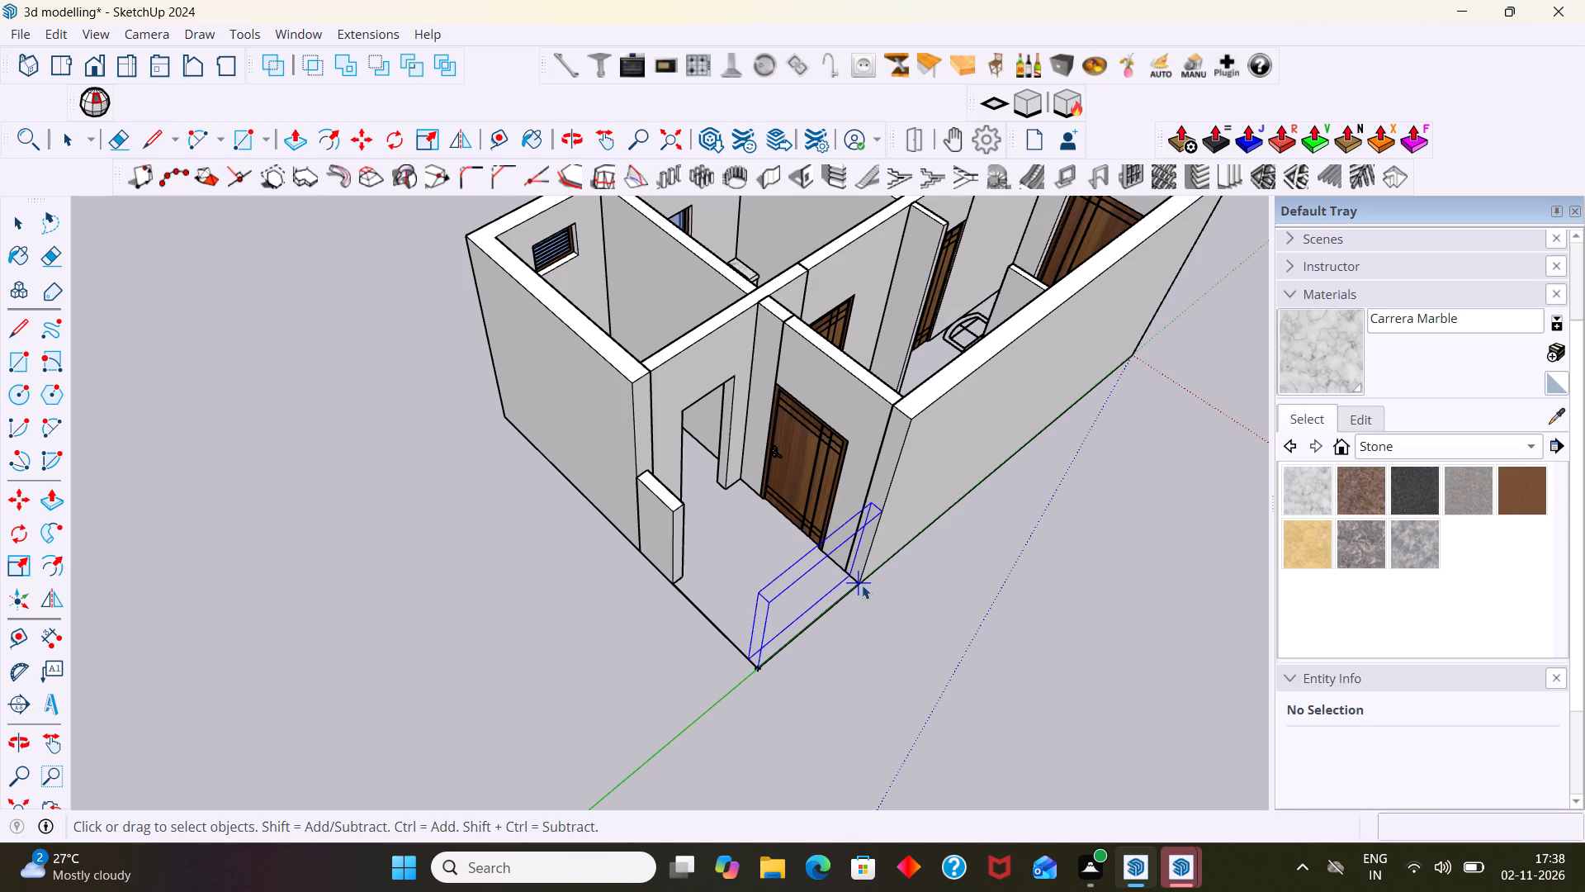
scroll(902, 613, down, 2)
scroll(896, 605, up, 6)
Examine the porch's side wall and the open front edge beside the short wall from several angles.
middle_drag(838, 598, 873, 600)
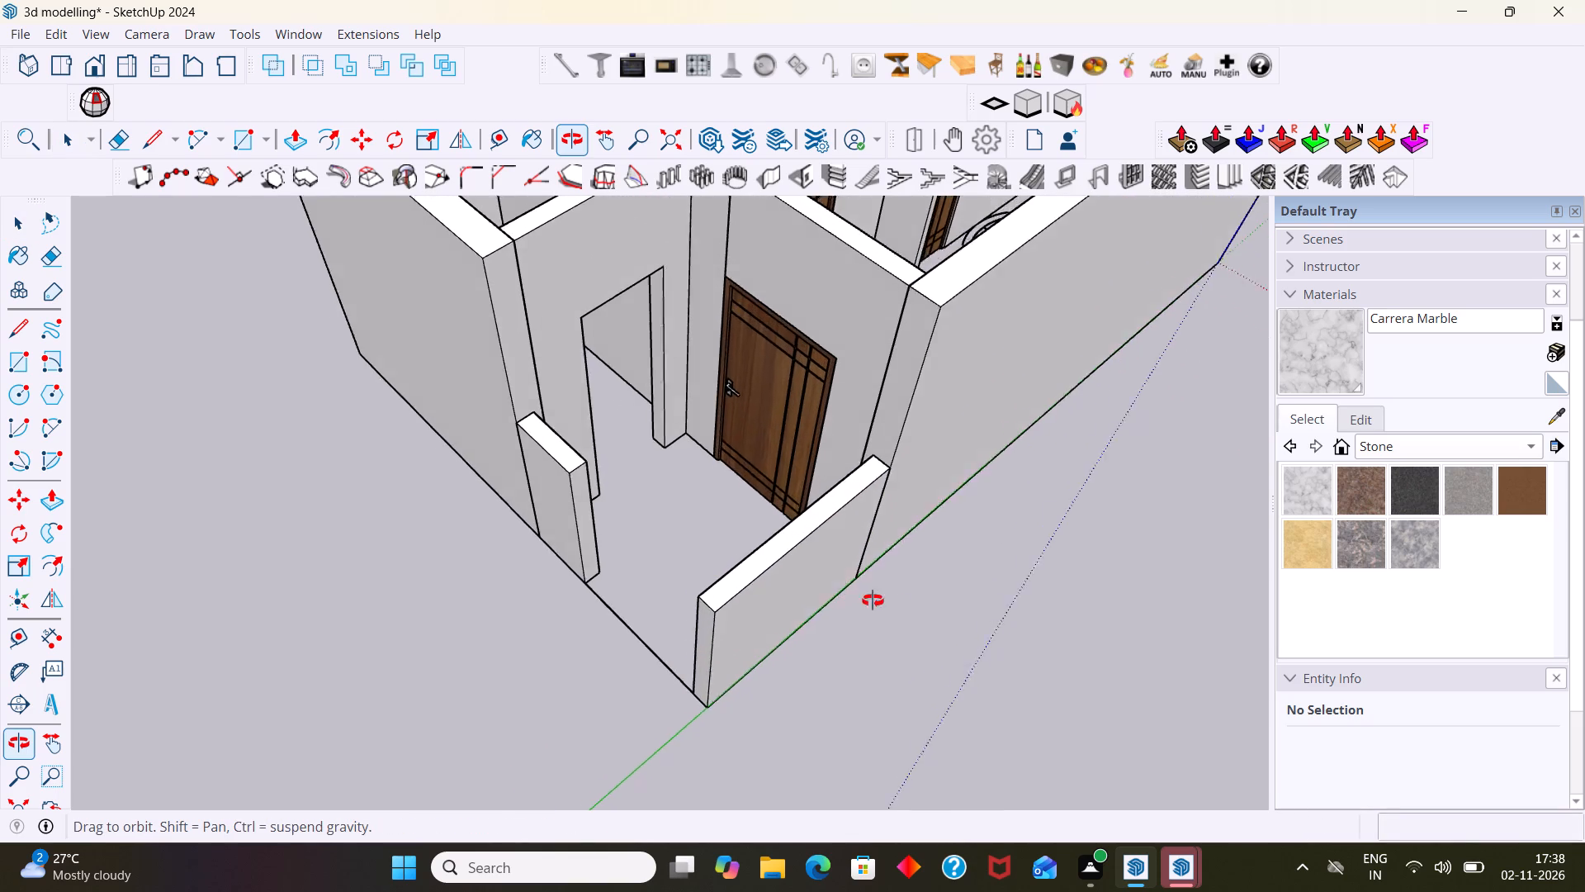
middle_drag(873, 600, 1294, 605)
scroll(1189, 580, up, 3)
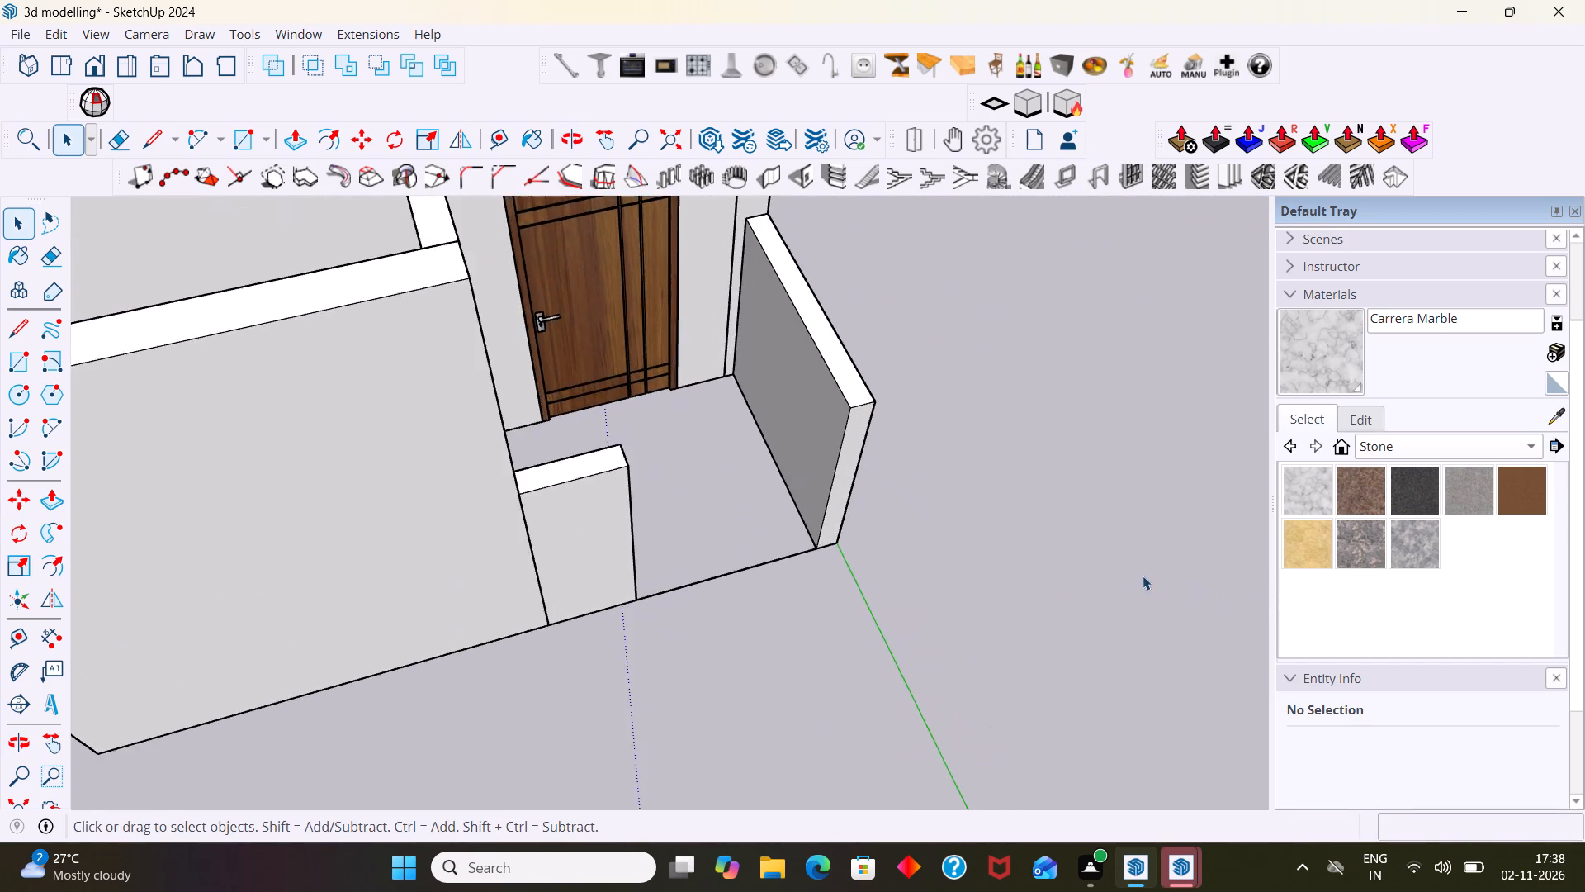
scroll(1143, 576, up, 2)
scroll(1103, 575, down, 8)
scroll(853, 576, down, 2)
middle_drag(833, 576, 715, 593)
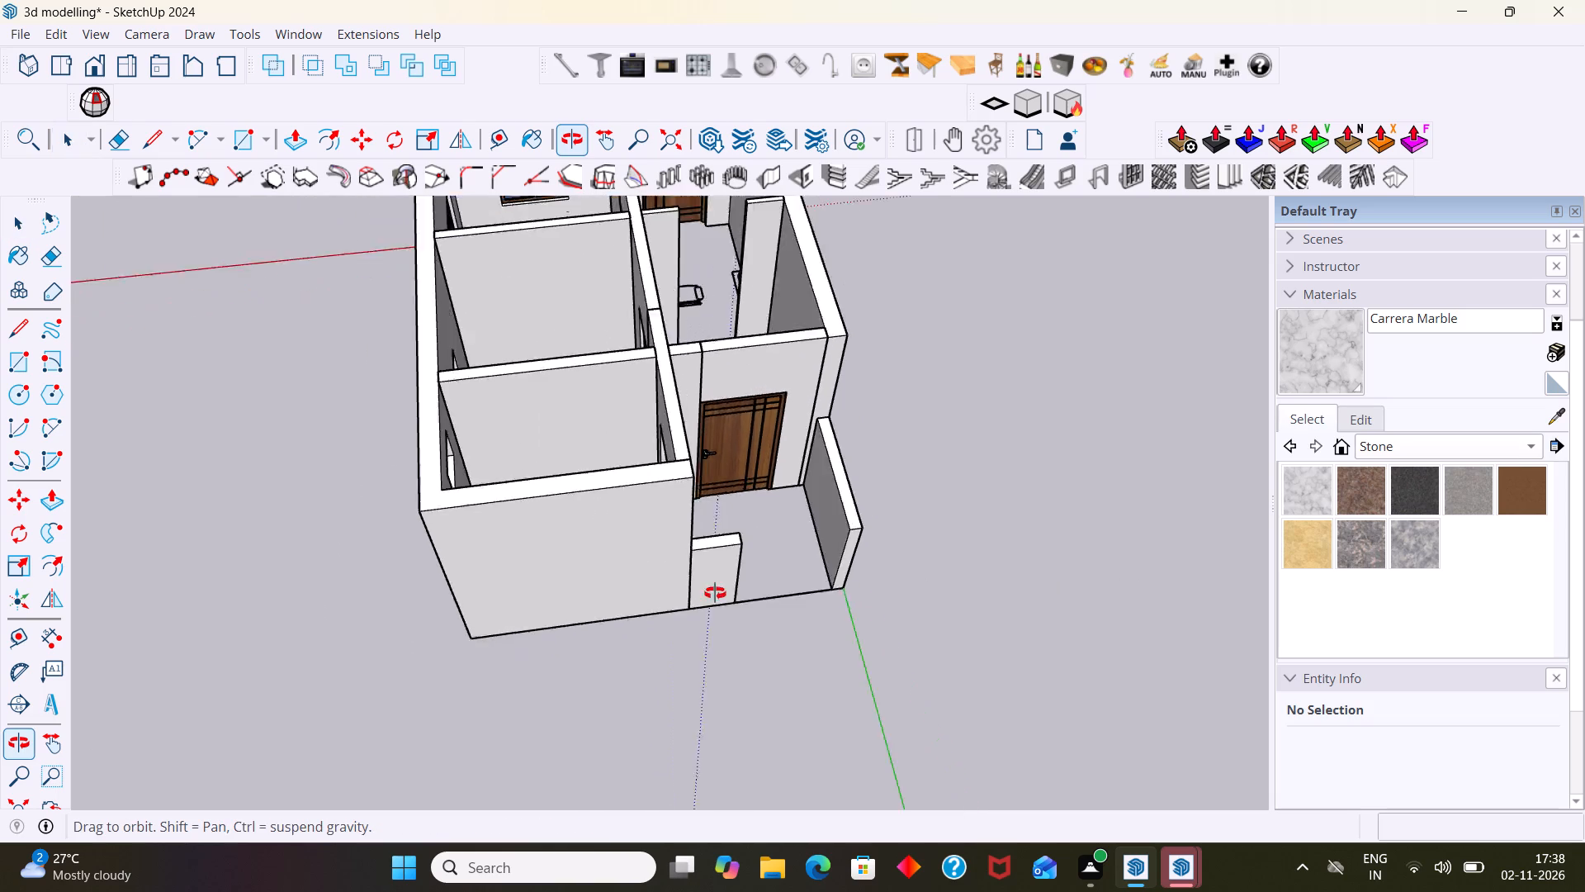
middle_drag(715, 593, 741, 598)
scroll(741, 595, up, 3)
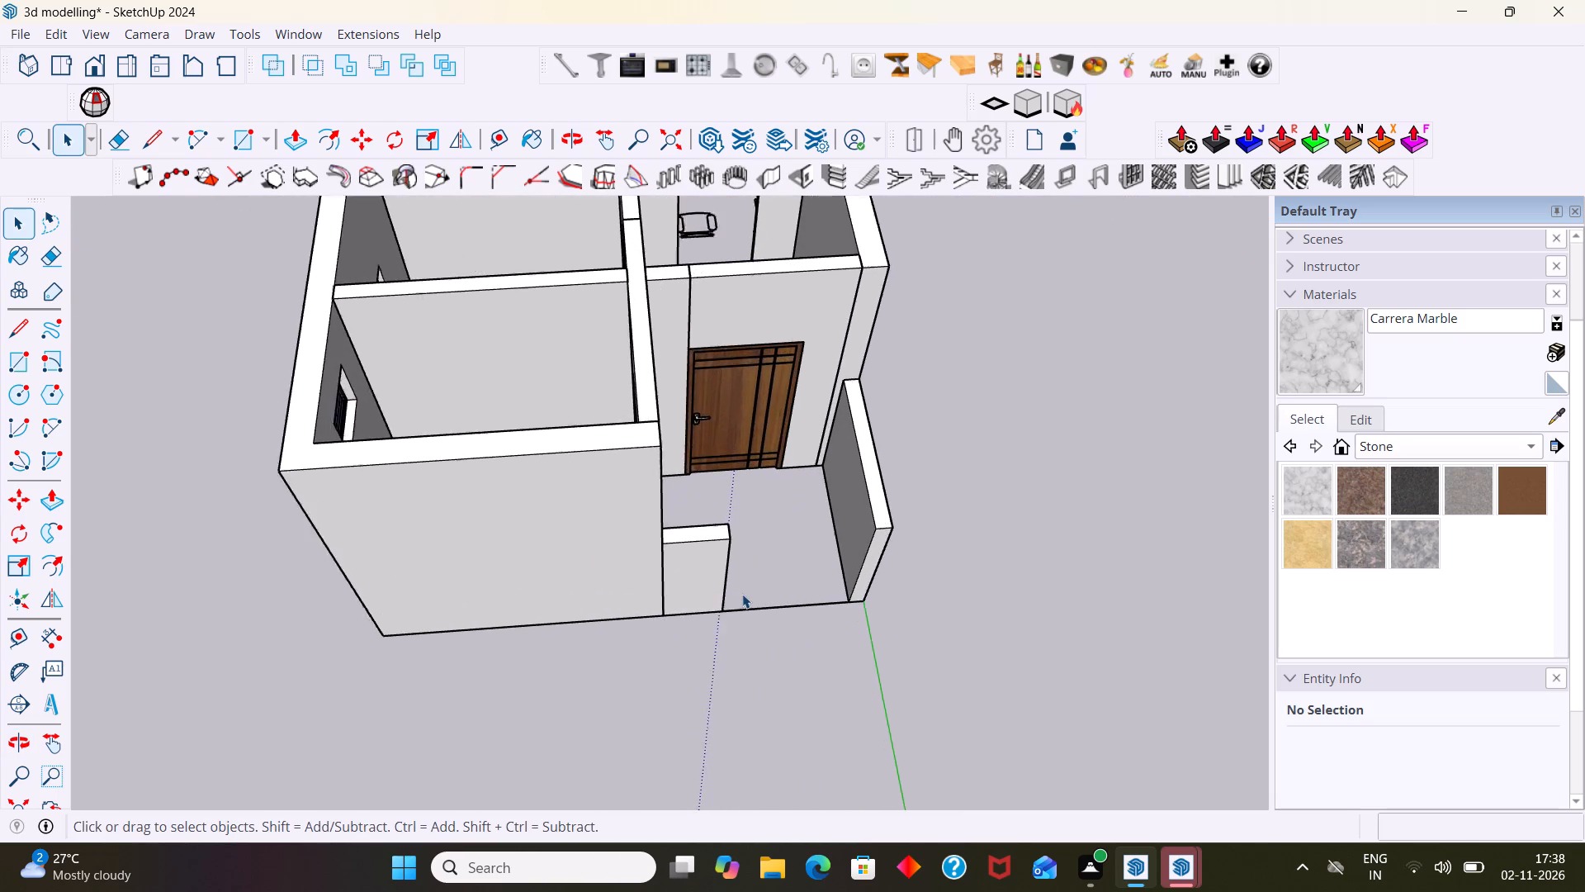
scroll(742, 594, up, 4)
scroll(750, 589, down, 5)
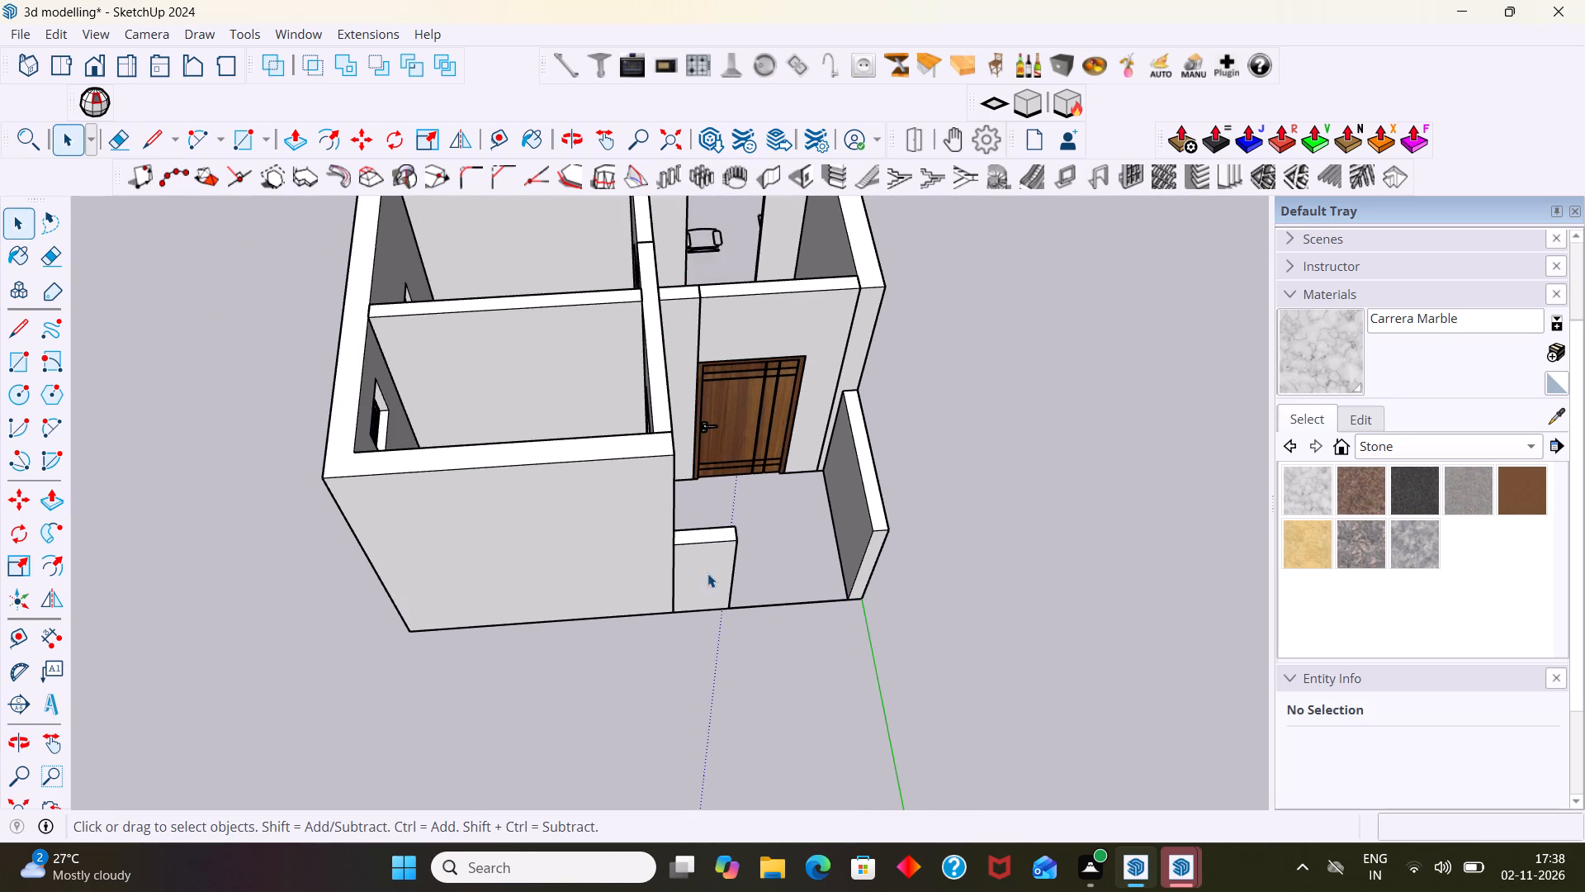
scroll(707, 573, down, 2)
scroll(724, 567, up, 4)
middle_drag(715, 569, 655, 575)
scroll(655, 575, up, 1)
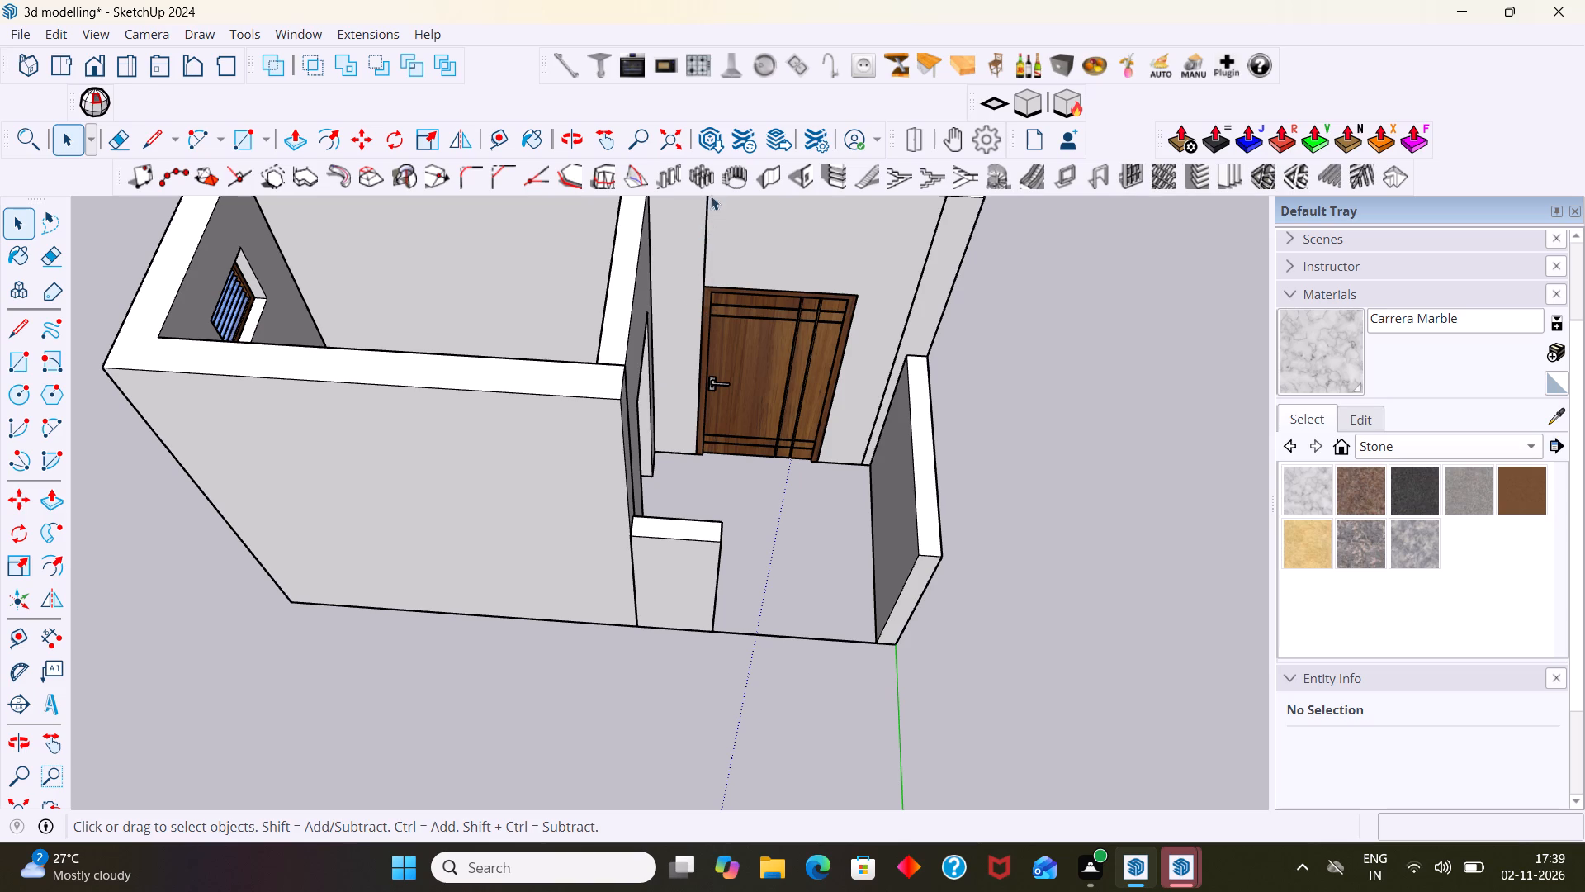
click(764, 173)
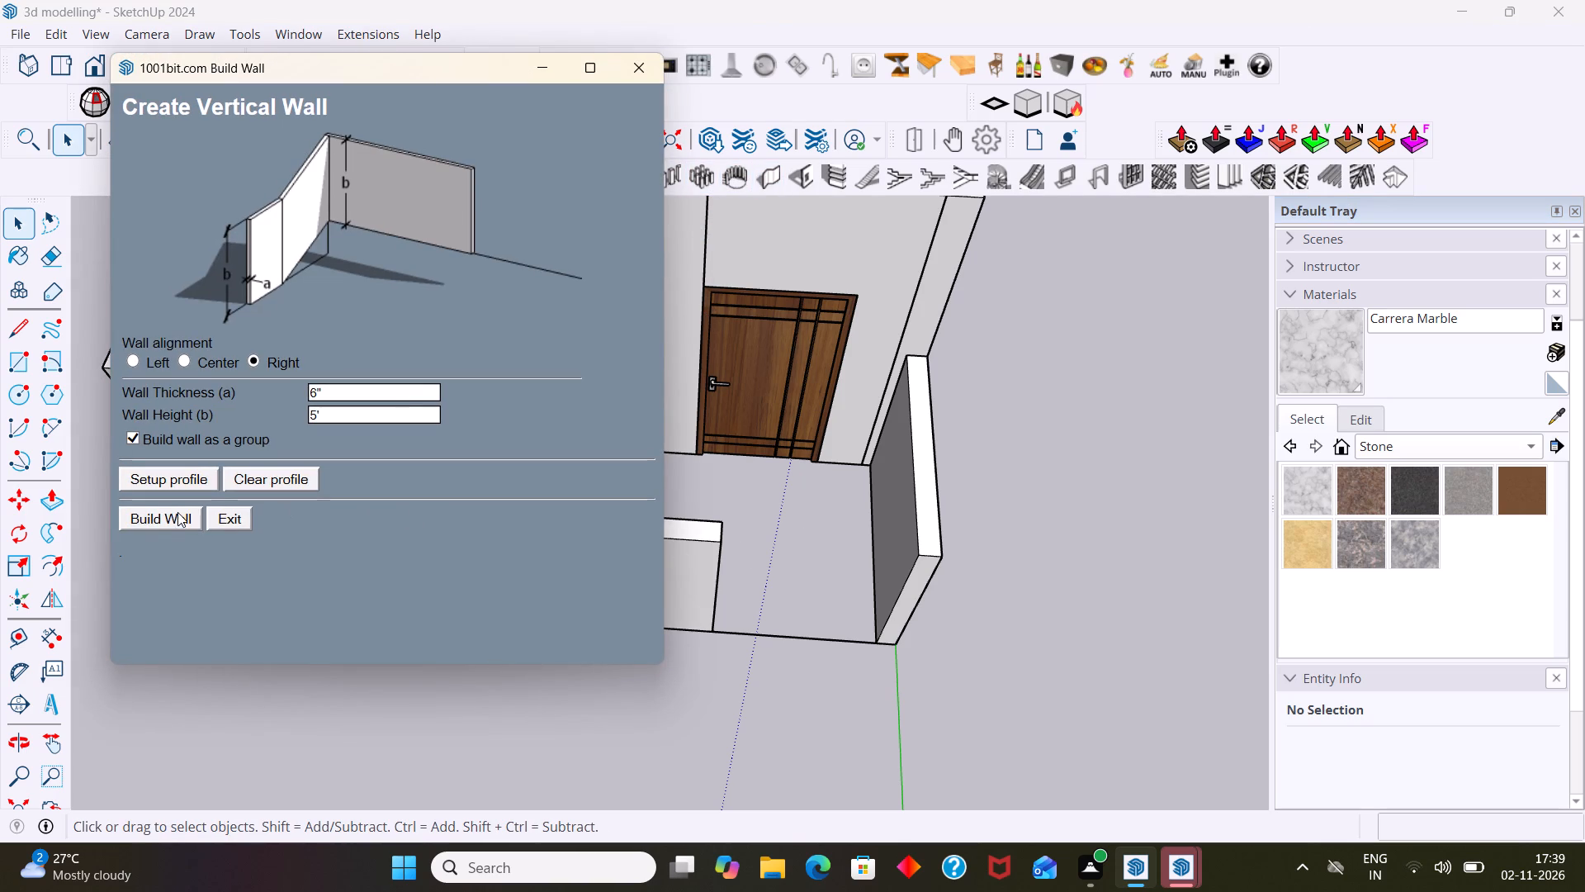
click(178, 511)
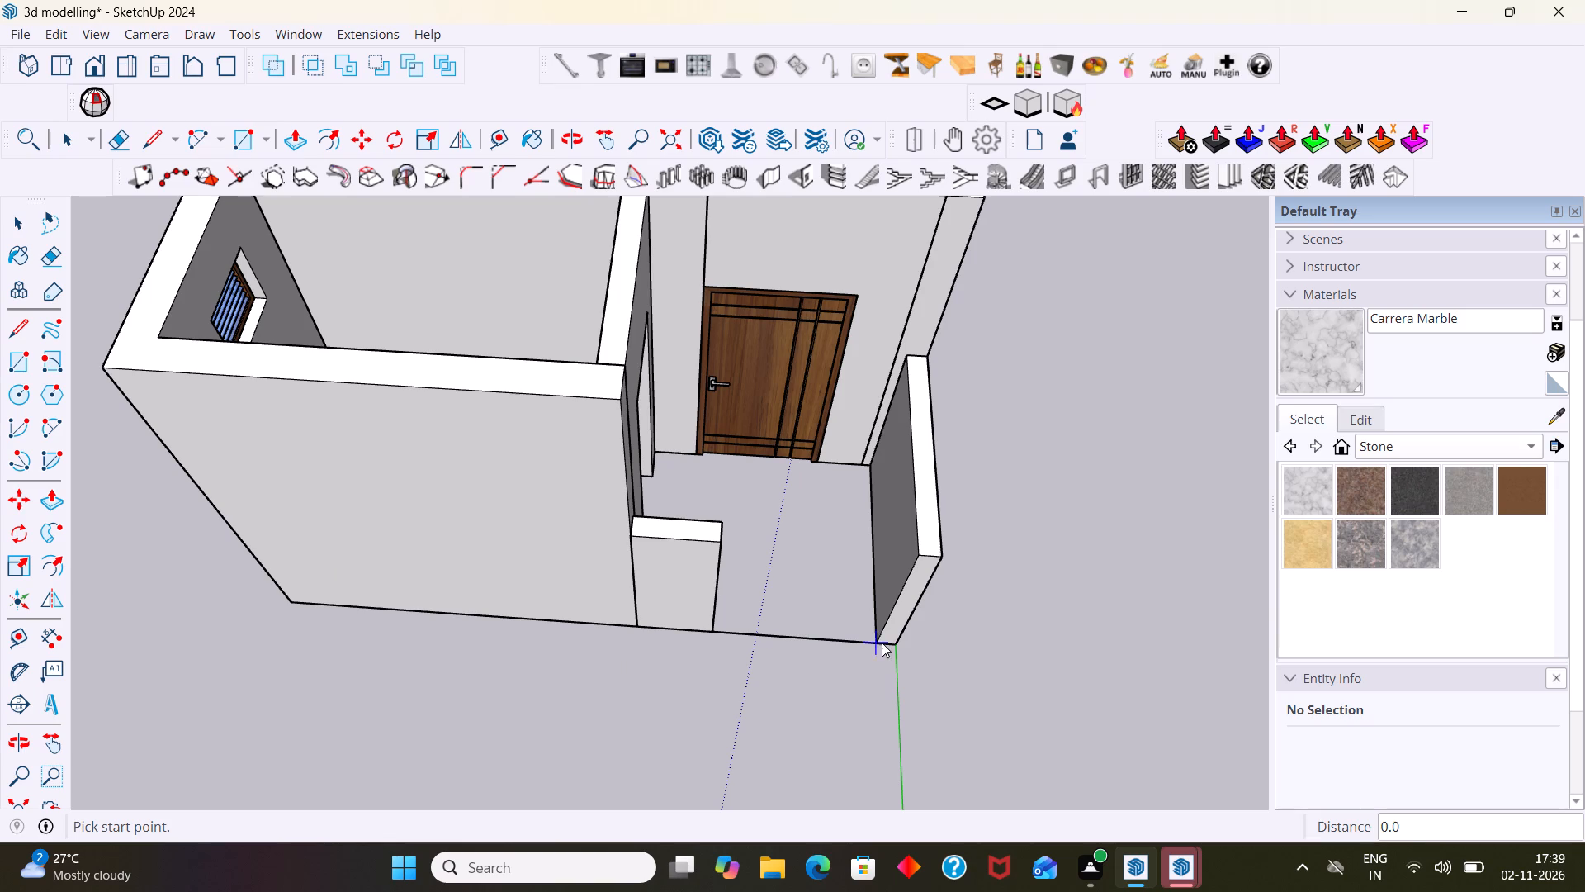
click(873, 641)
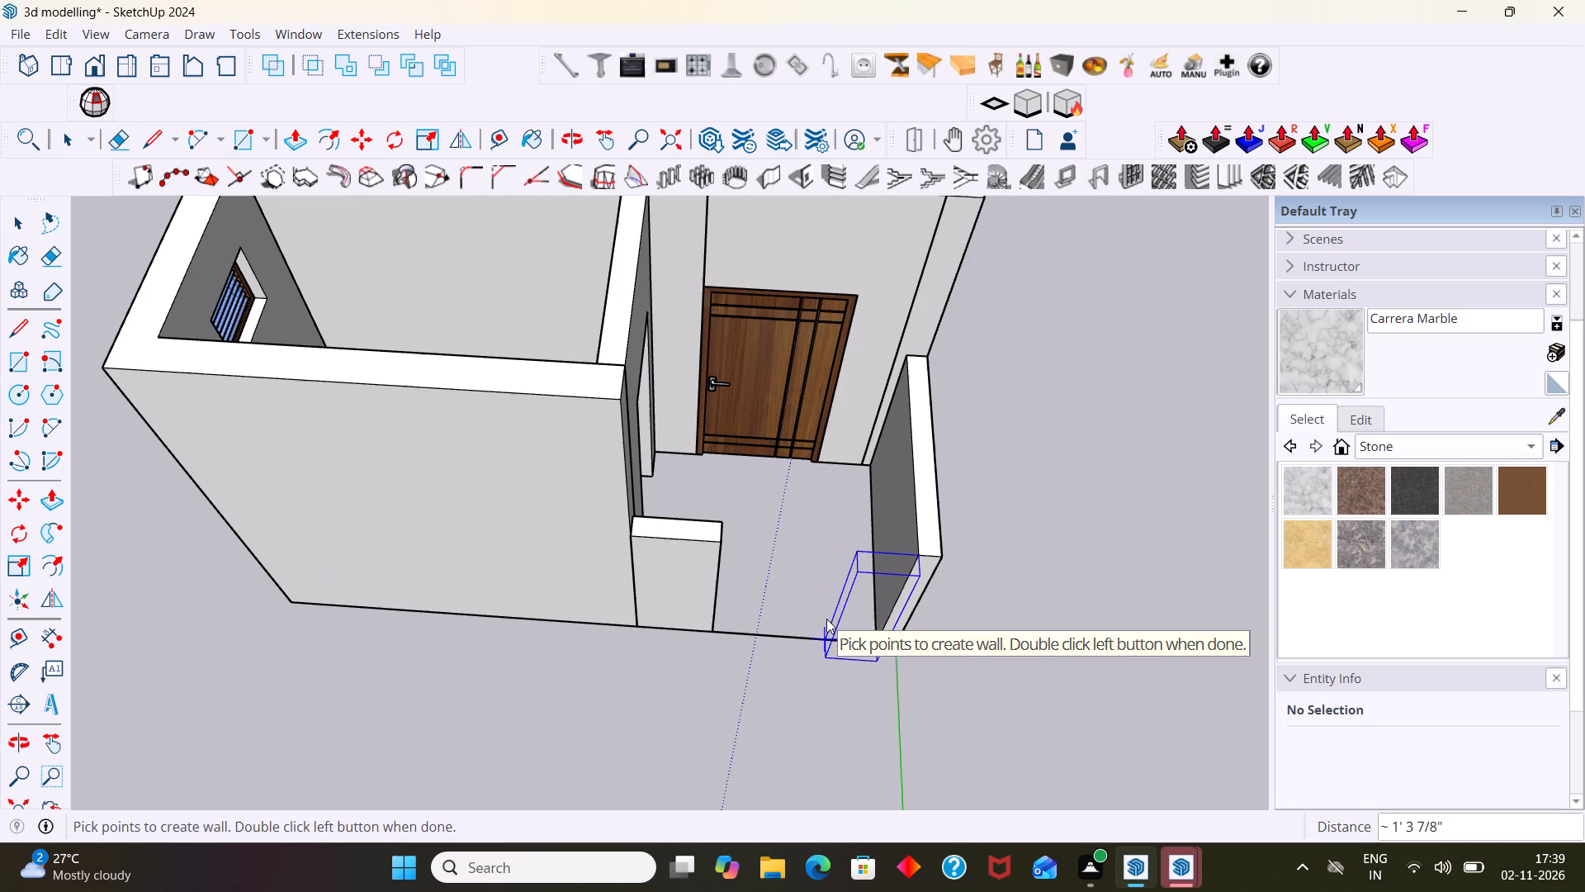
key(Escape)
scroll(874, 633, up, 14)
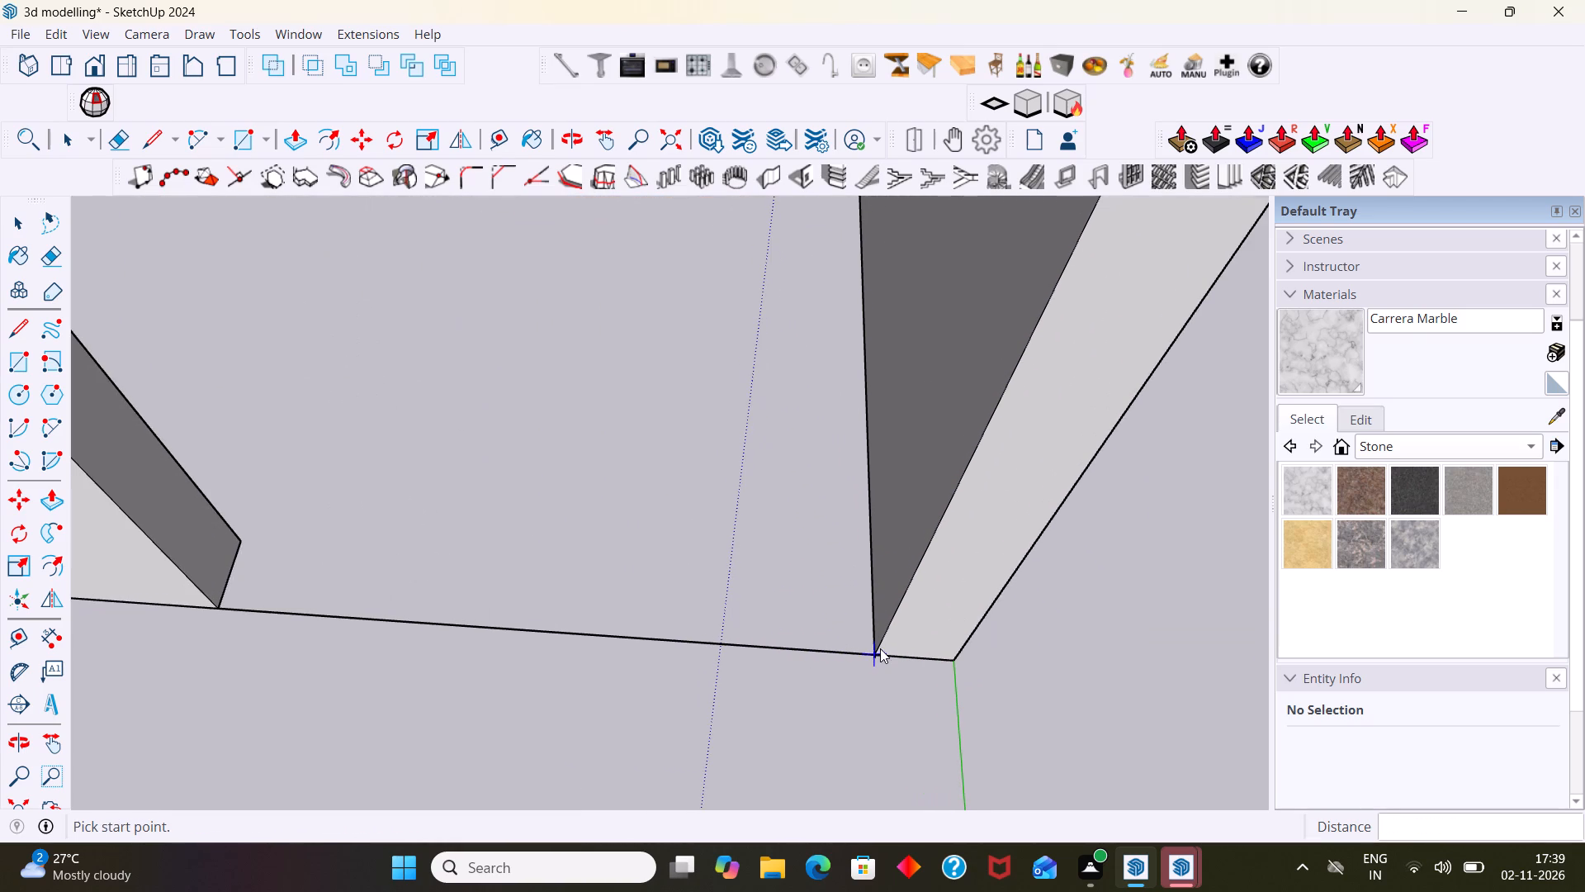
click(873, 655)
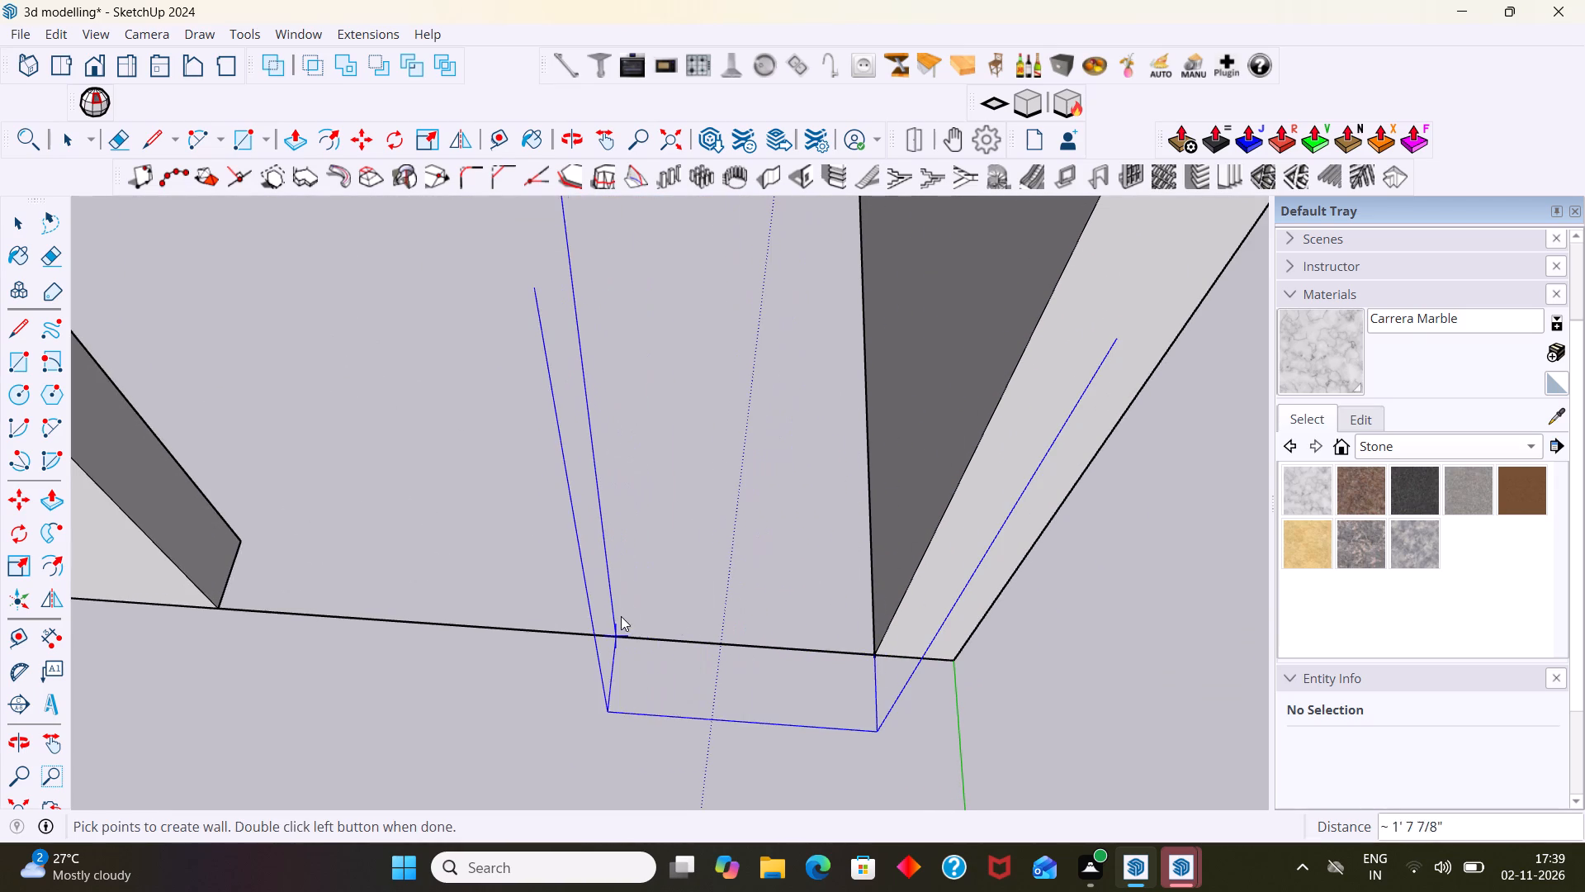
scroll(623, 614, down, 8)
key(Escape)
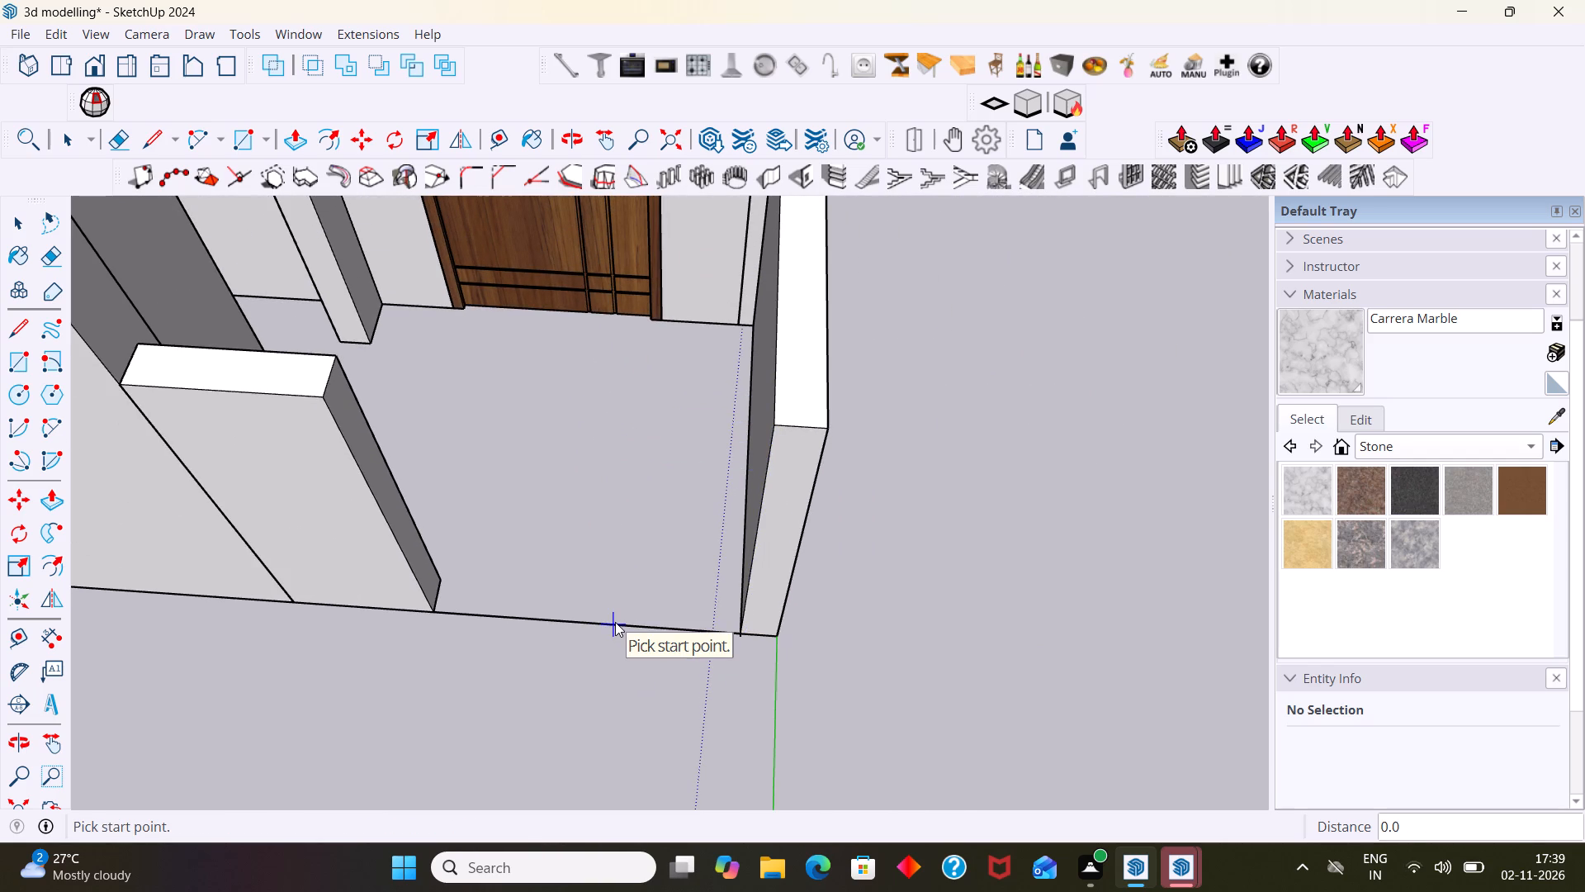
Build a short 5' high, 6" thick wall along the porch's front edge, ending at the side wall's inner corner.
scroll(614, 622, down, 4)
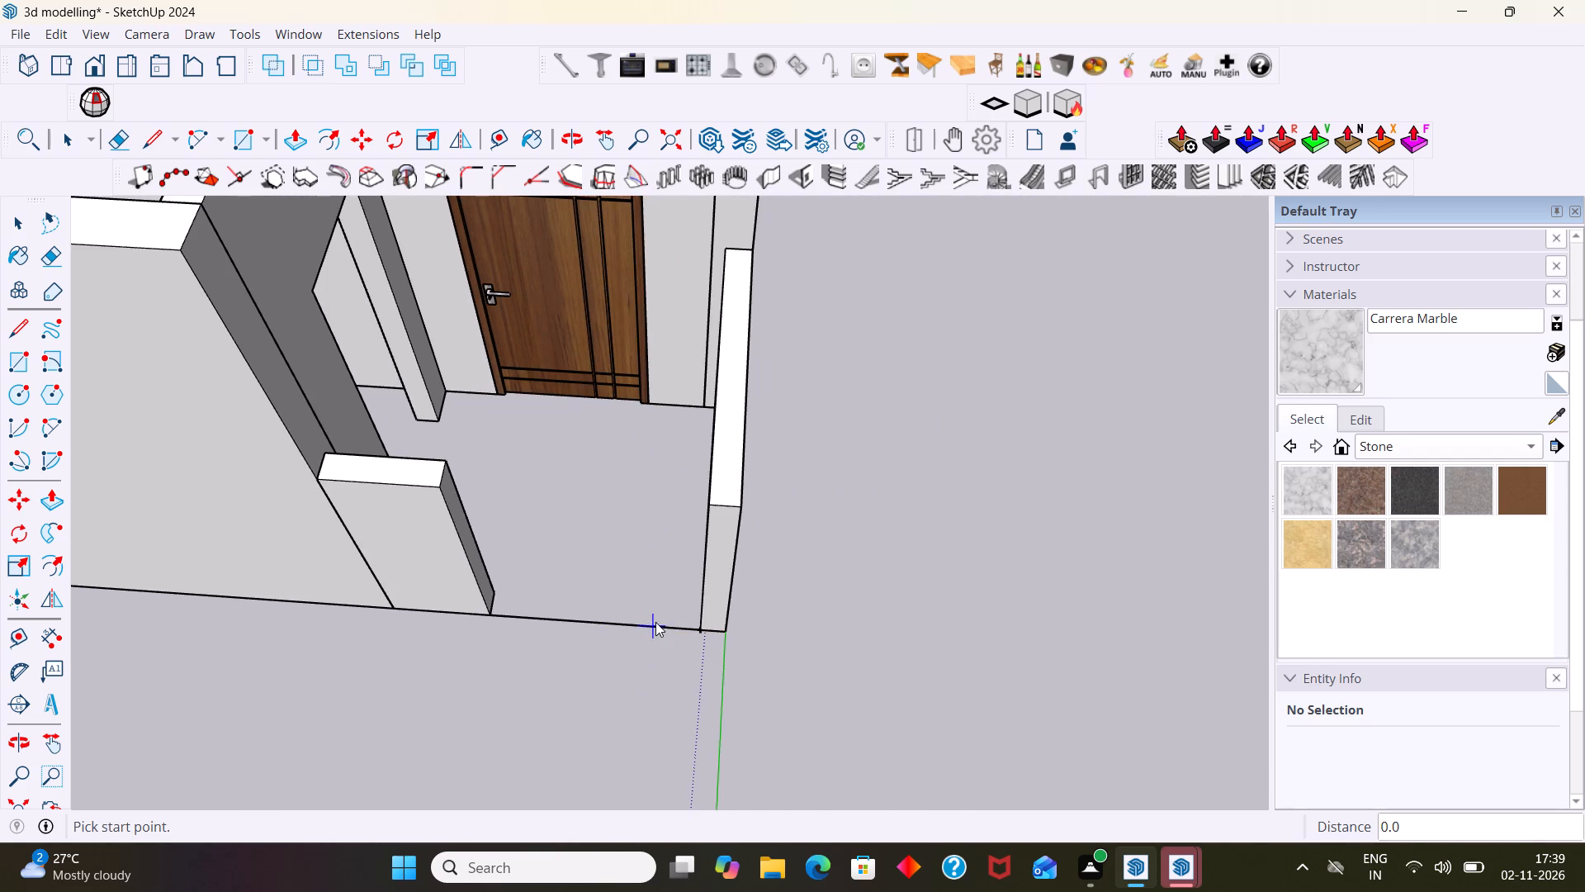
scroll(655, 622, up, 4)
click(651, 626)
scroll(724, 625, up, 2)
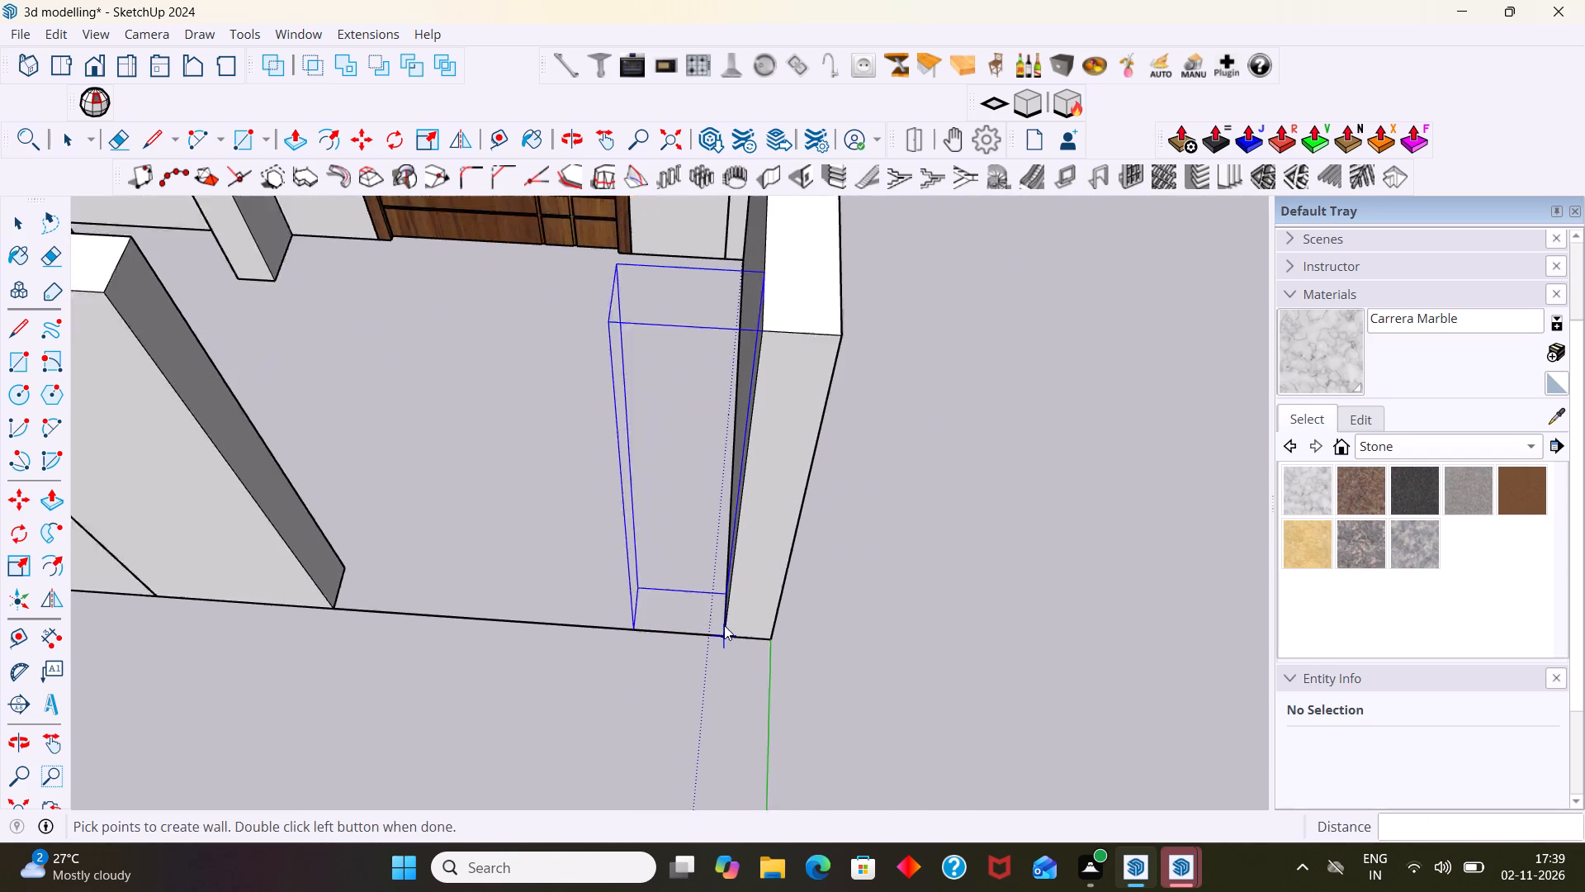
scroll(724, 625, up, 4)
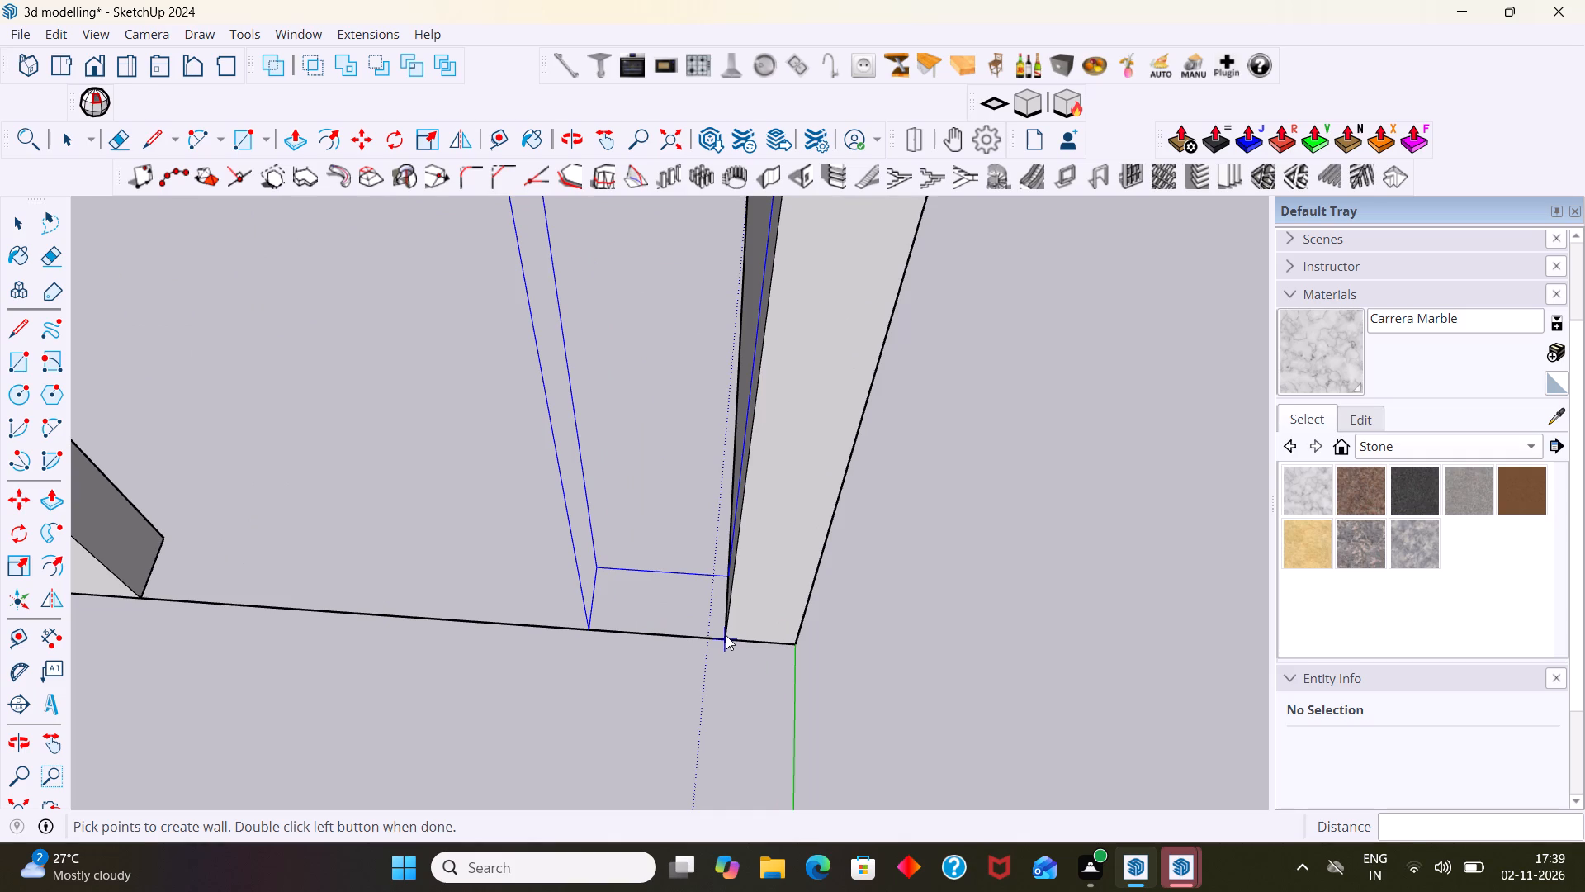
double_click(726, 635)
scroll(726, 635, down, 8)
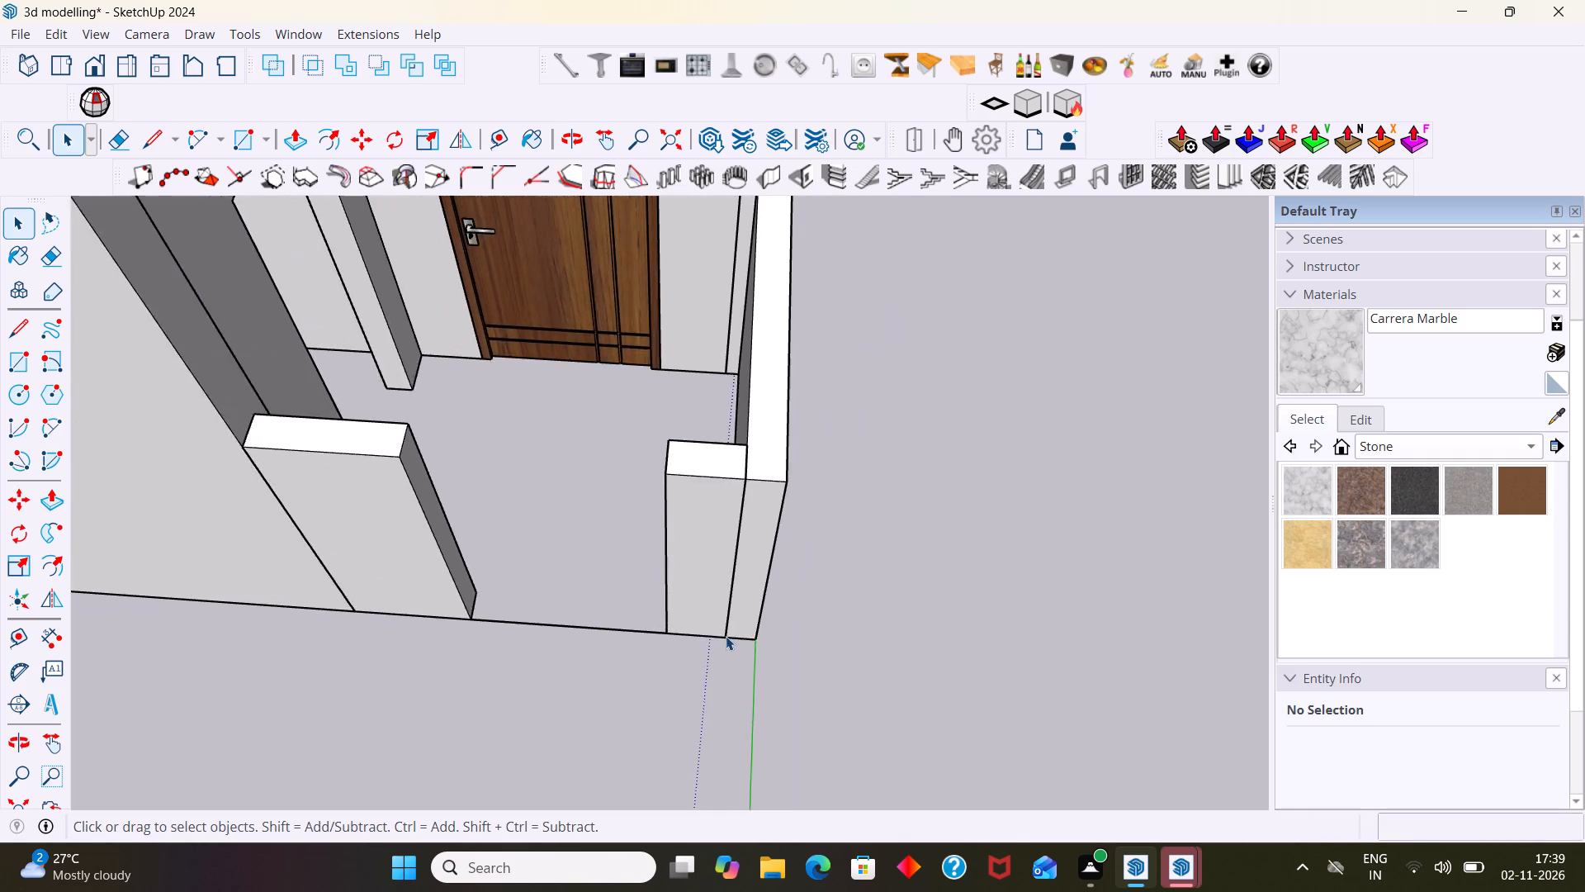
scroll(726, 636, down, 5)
Examine the short front-edge wall where it meets the side wall at the porch's outer corner.
middle_drag(733, 636, 1186, 652)
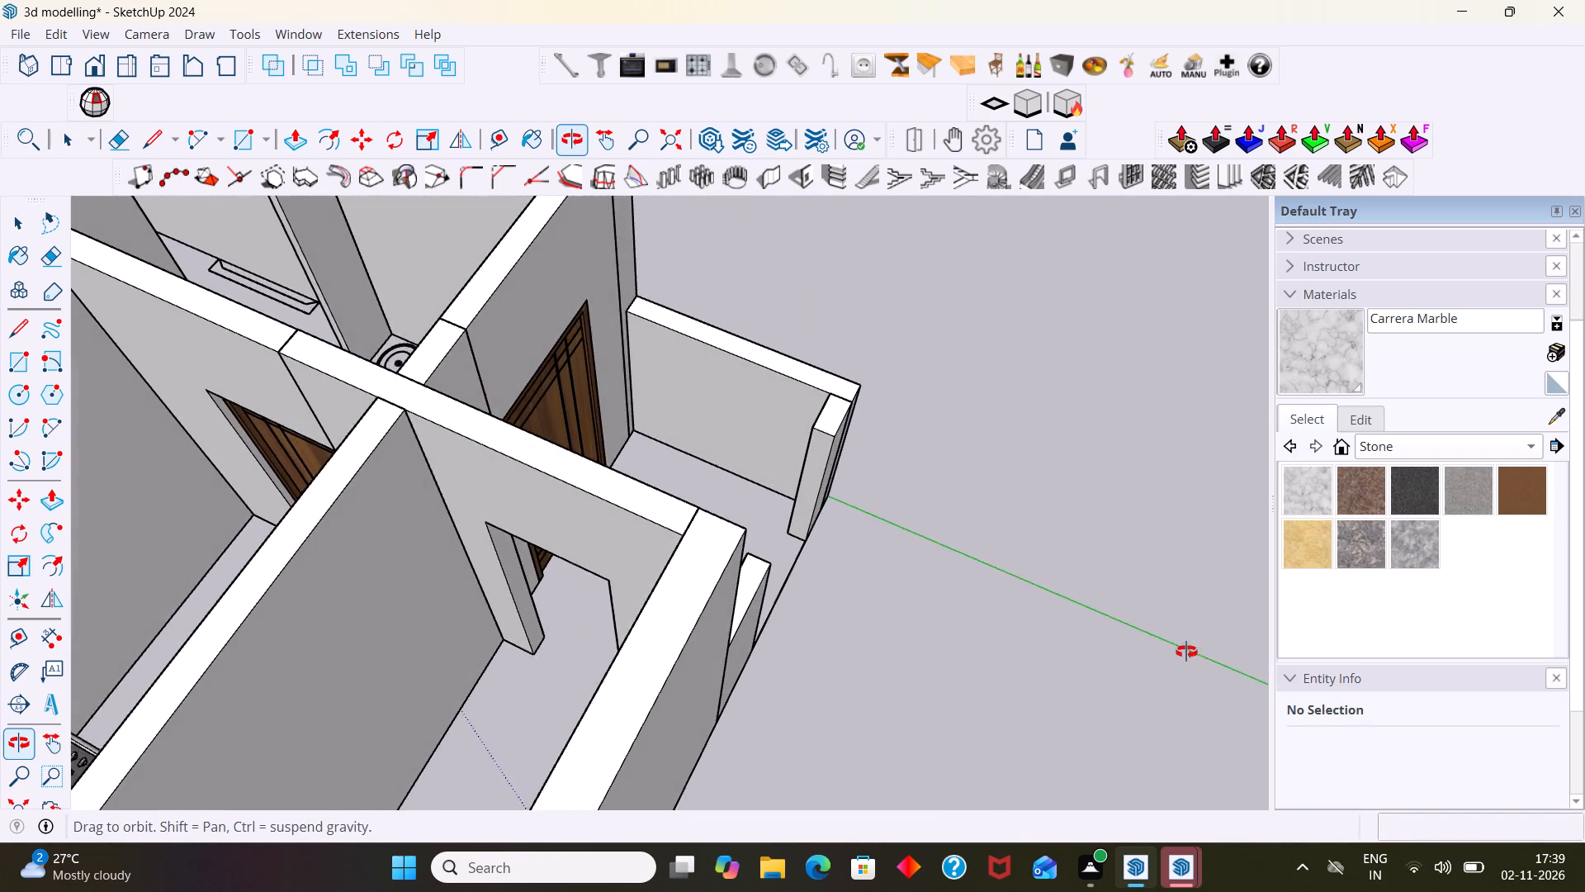
middle_drag(1186, 652, 1162, 635)
scroll(961, 470, up, 9)
middle_drag(848, 444, 740, 462)
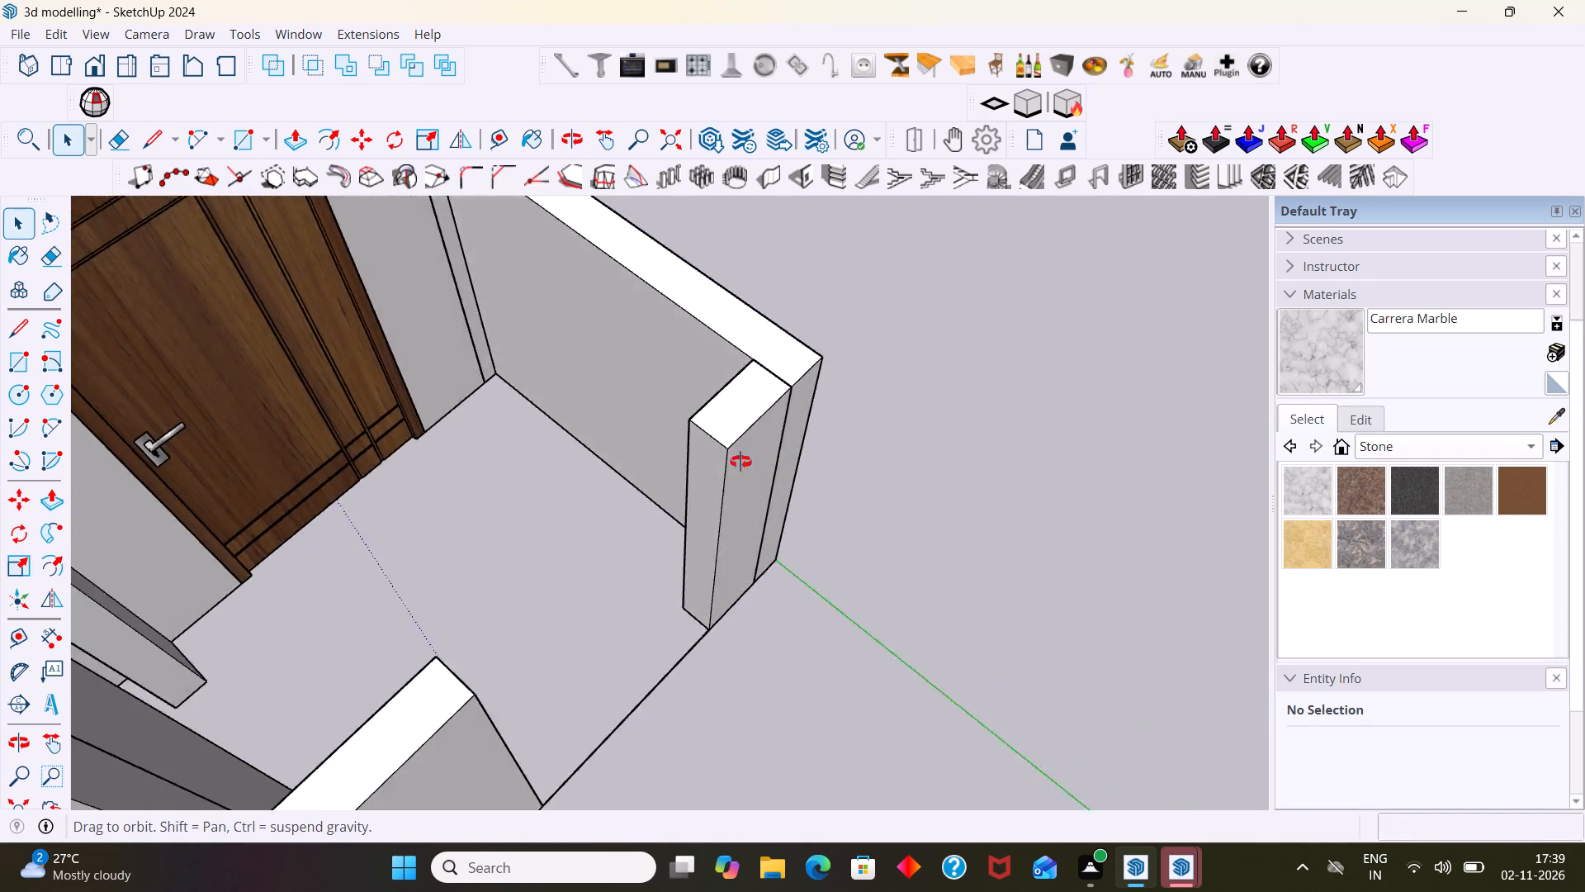
middle_drag(740, 462, 593, 486)
scroll(659, 479, down, 10)
middle_drag(711, 486, 724, 491)
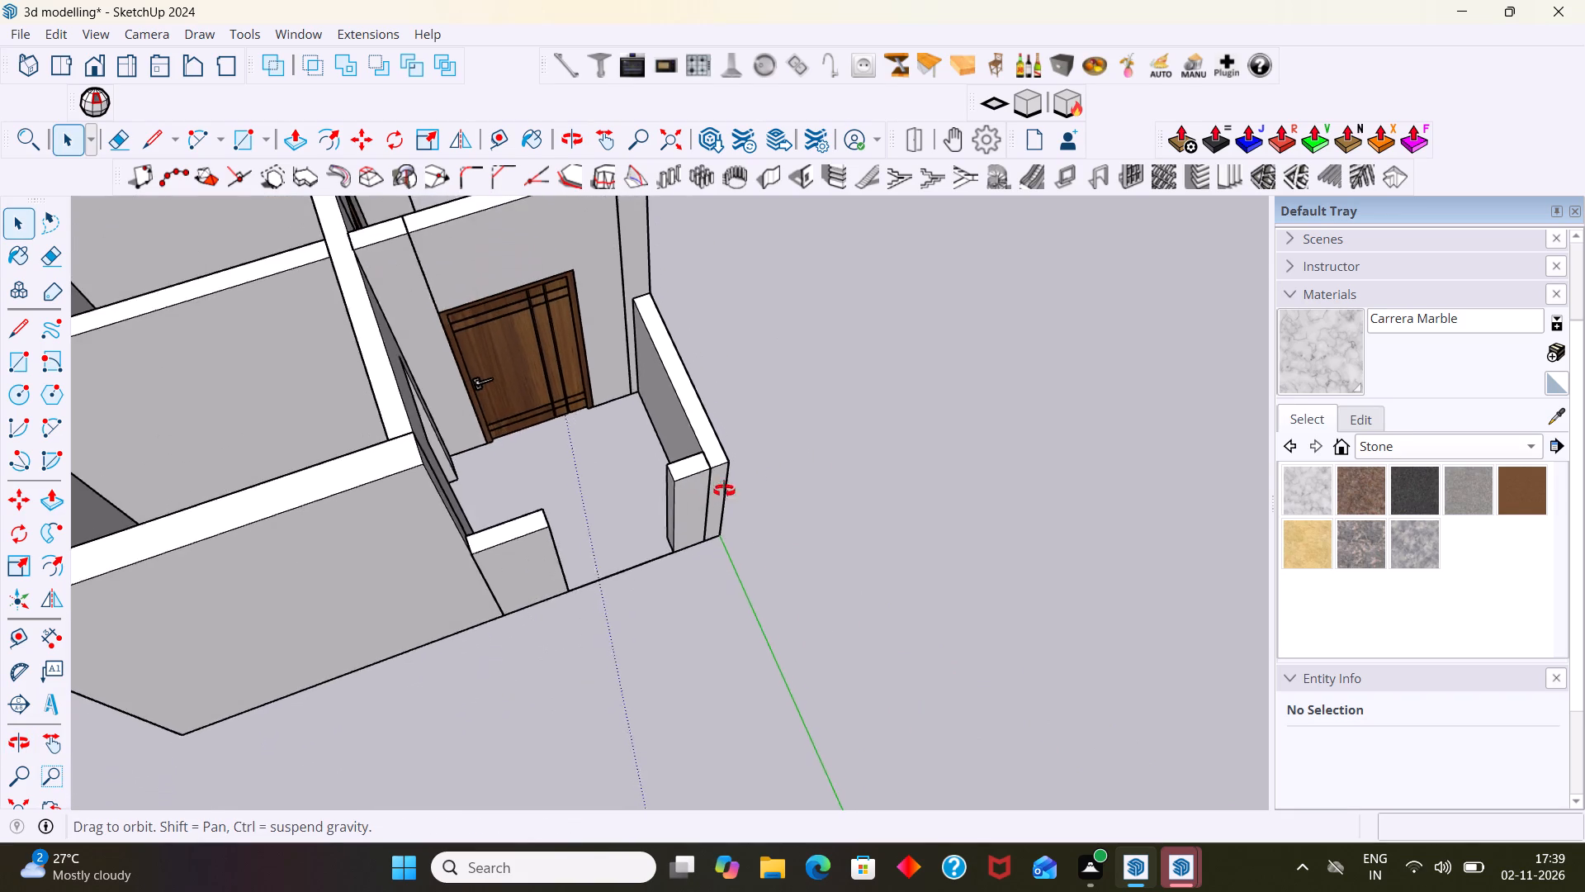
middle_drag(724, 491, 881, 511)
scroll(829, 501, up, 3)
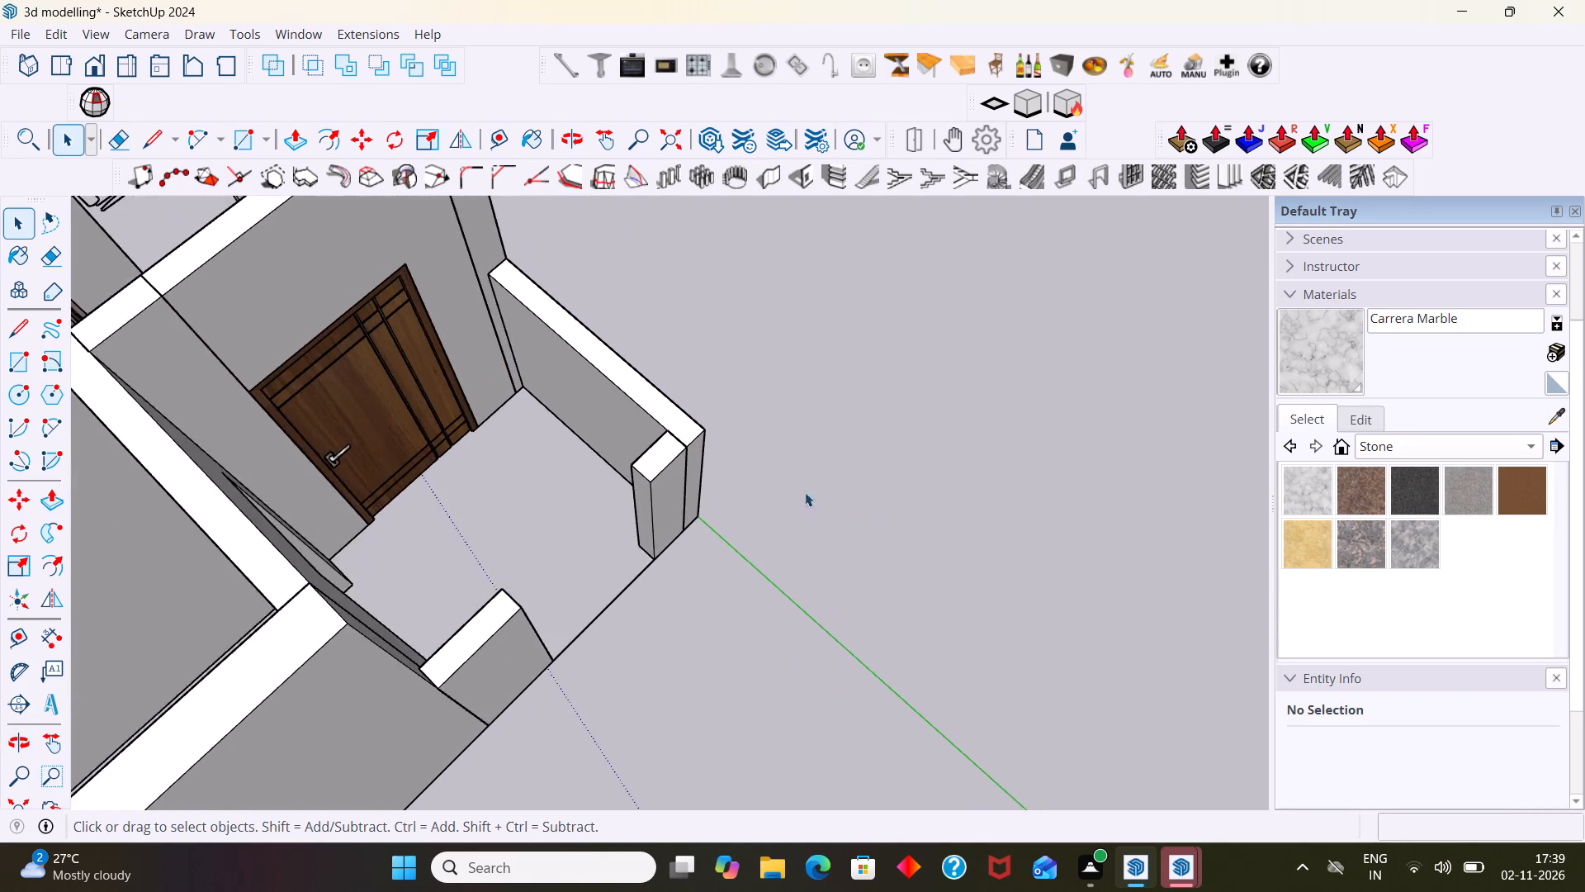
scroll(805, 492, up, 3)
scroll(673, 479, up, 2)
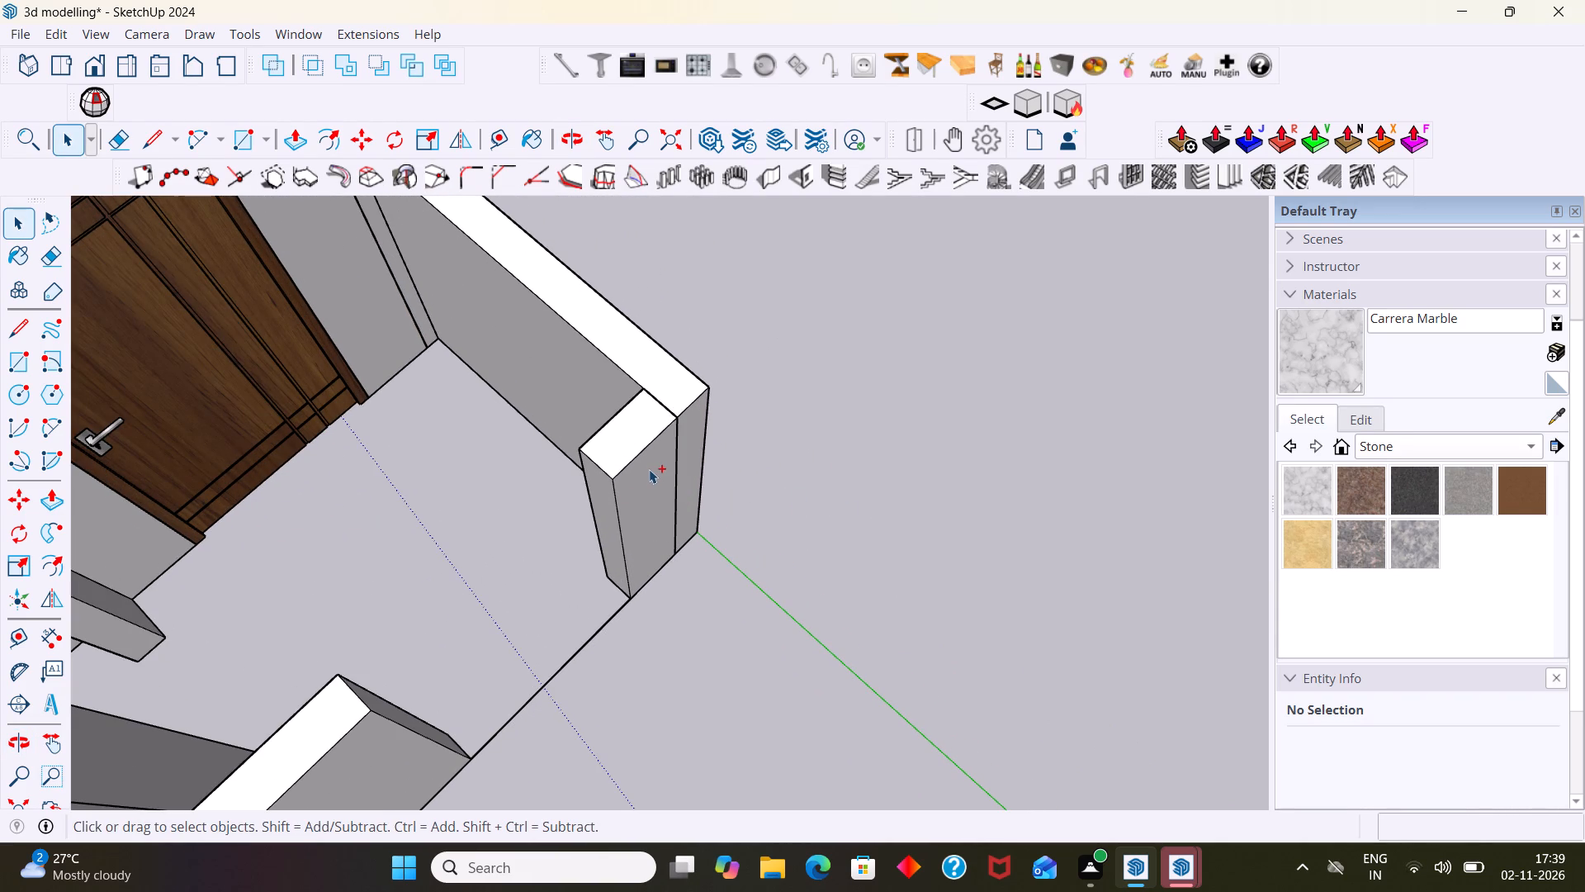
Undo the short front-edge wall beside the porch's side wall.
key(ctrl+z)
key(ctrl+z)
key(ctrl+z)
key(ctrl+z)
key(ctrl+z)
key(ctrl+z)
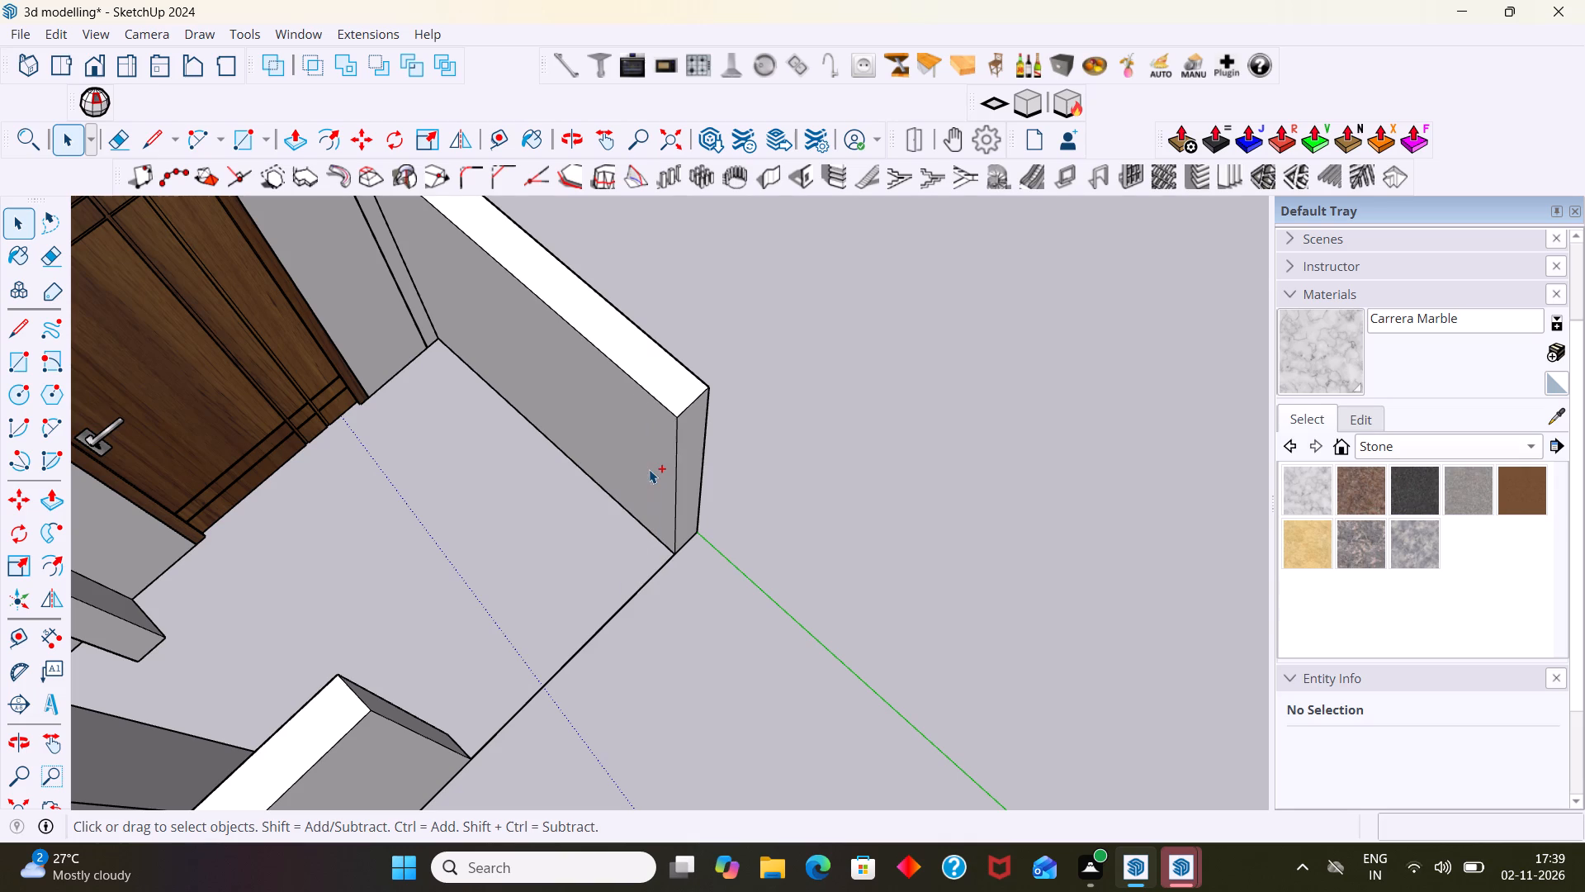
Open the porch's side wall group and draw a full-height rectangle, about 4" by 5', at the outer end of its inner face.
scroll(669, 463, down, 3)
scroll(650, 482, up, 4)
middle_drag(659, 496, 783, 490)
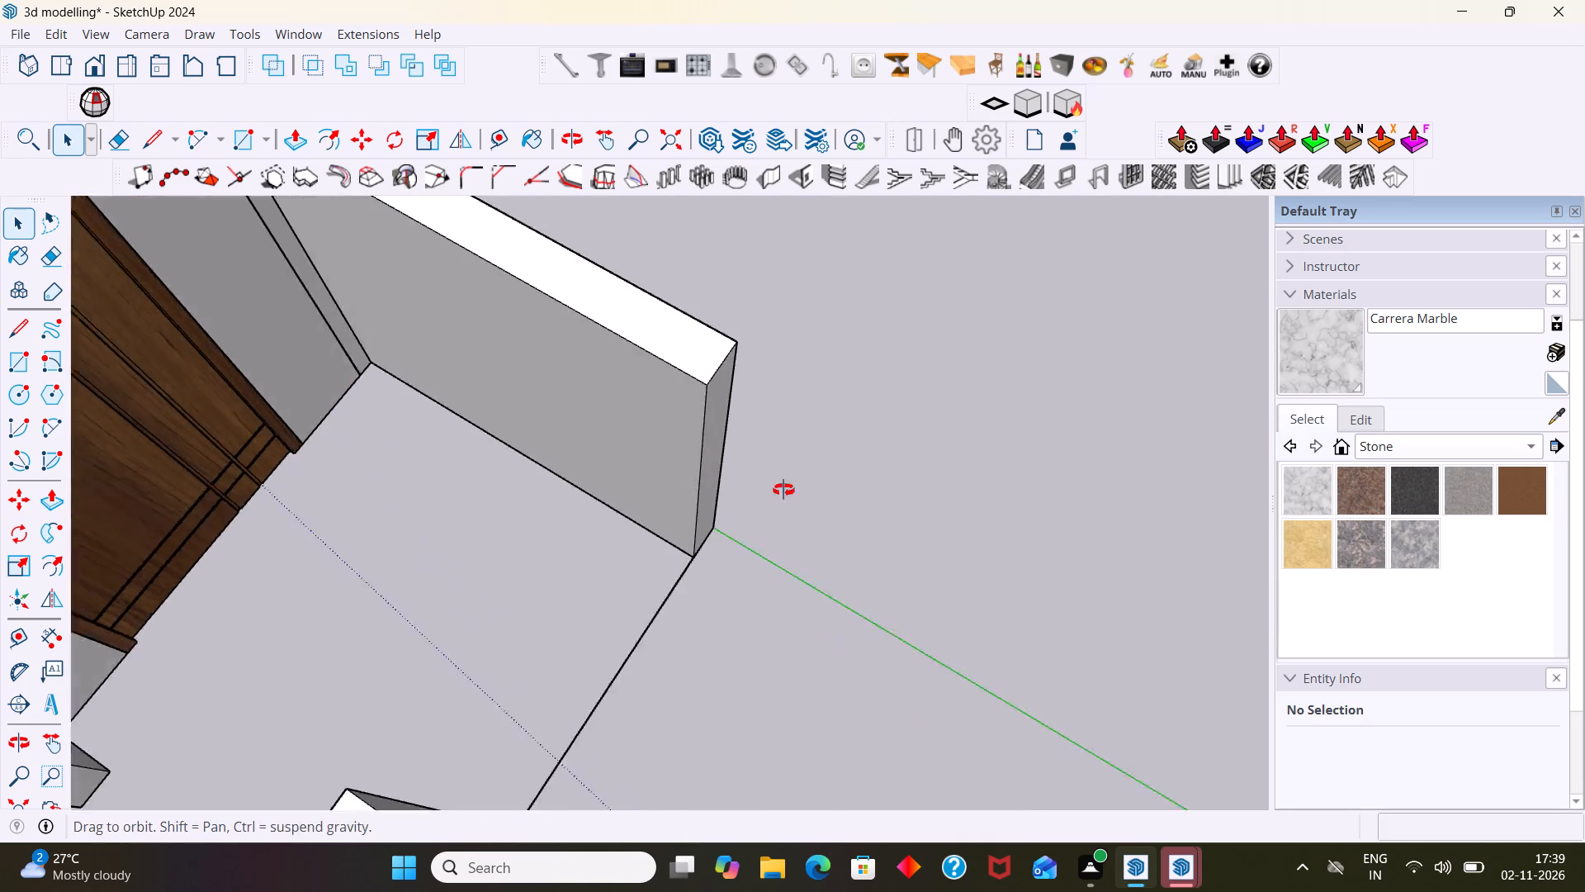
middle_drag(783, 490, 804, 482)
scroll(741, 473, up, 3)
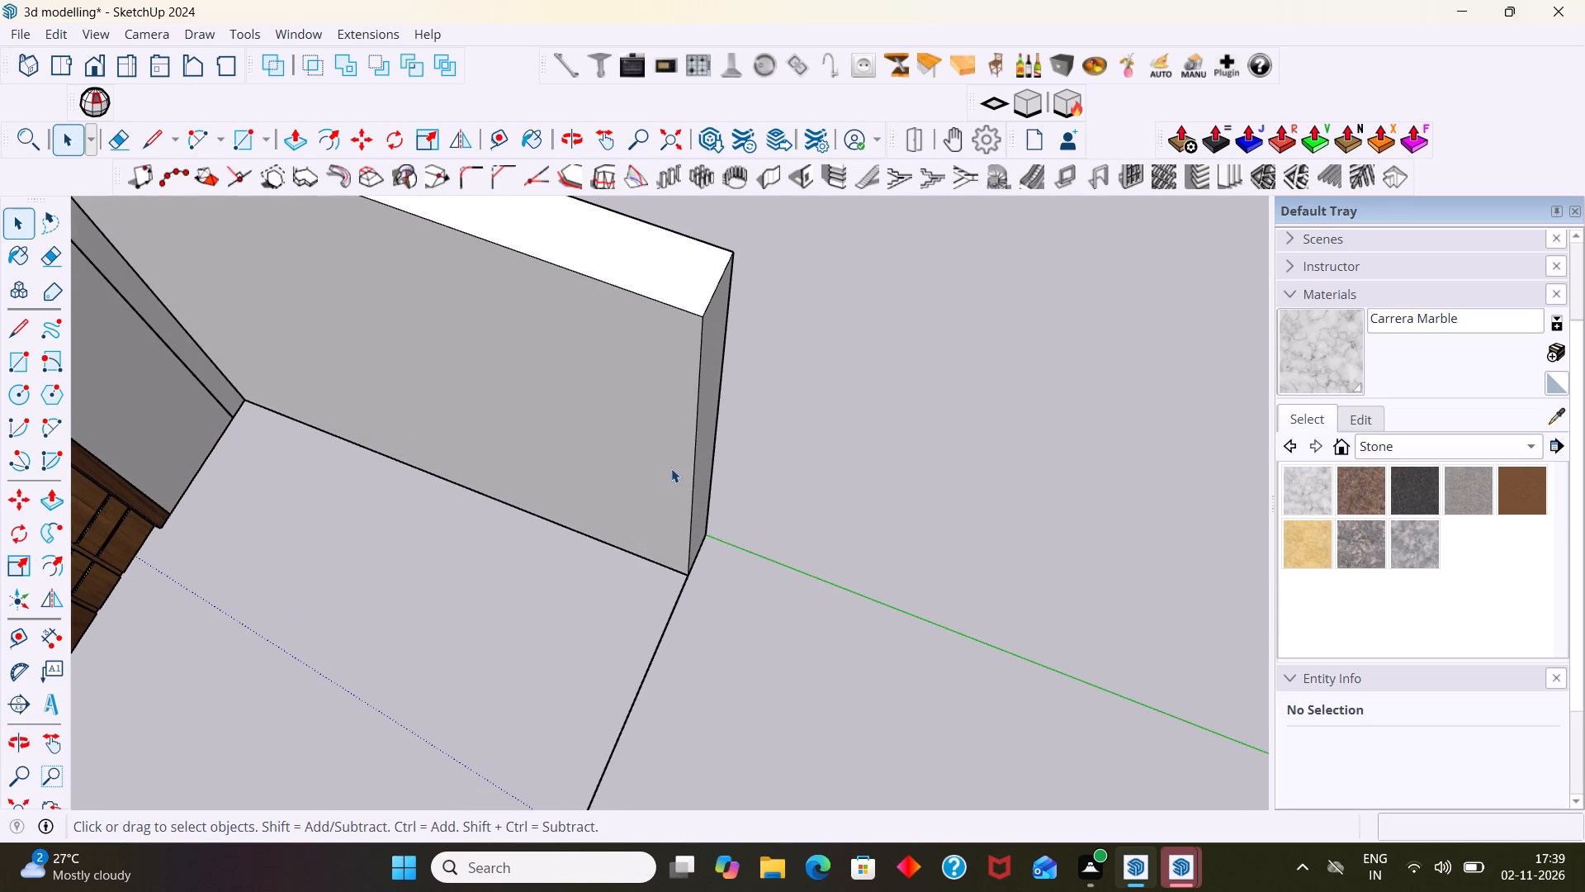
click(671, 468)
triple_click(673, 466)
click(678, 465)
double_click(678, 465)
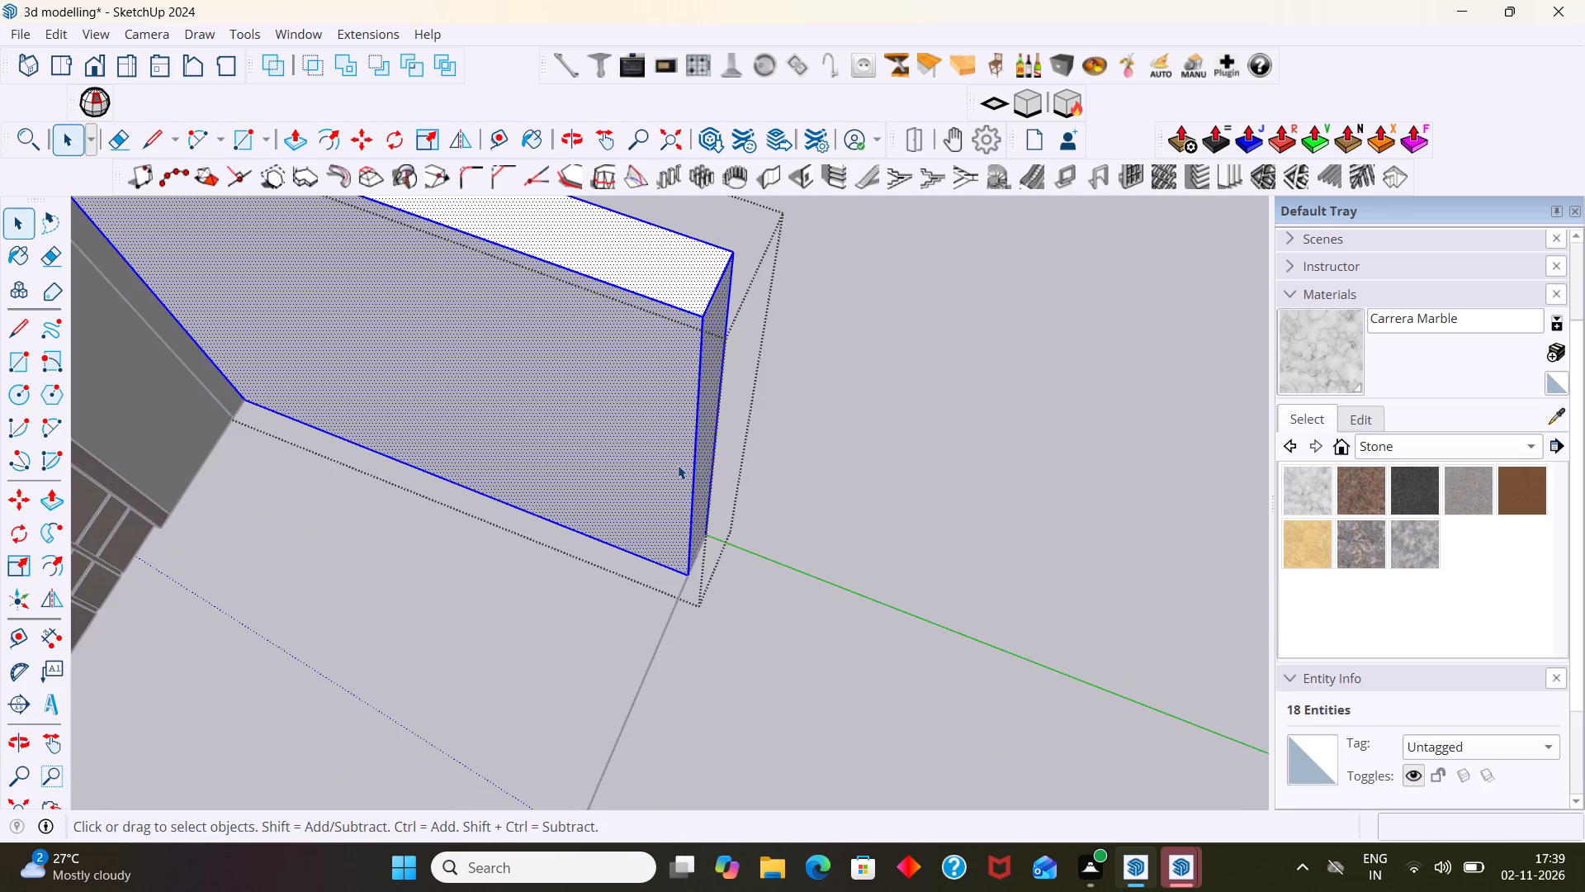
double_click(680, 463)
scroll(679, 463, down, 2)
click(679, 463)
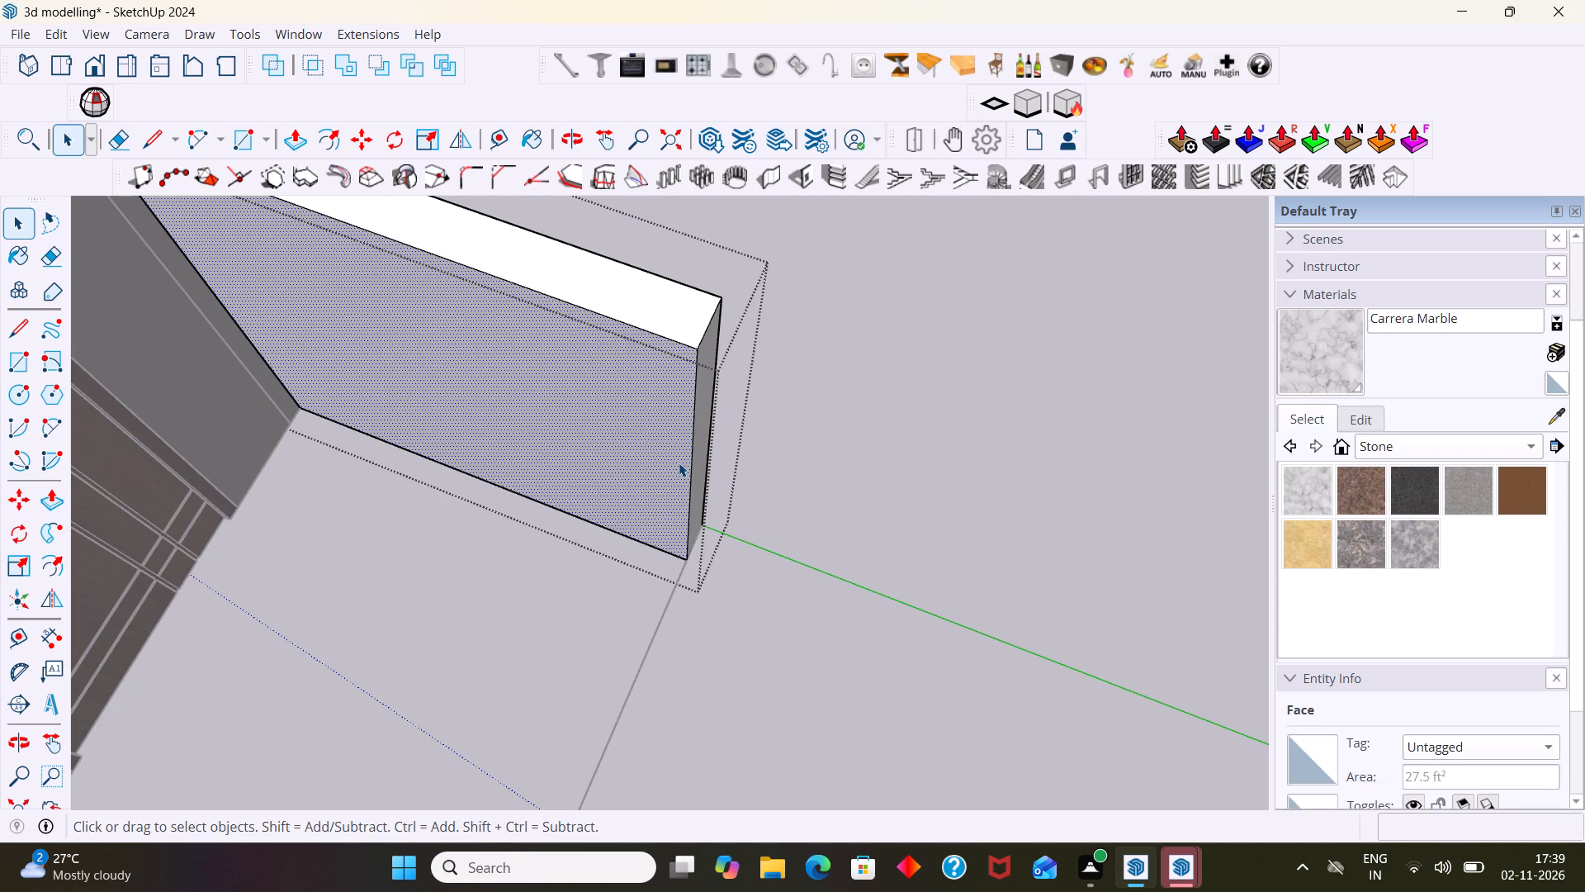
key(r)
click(694, 347)
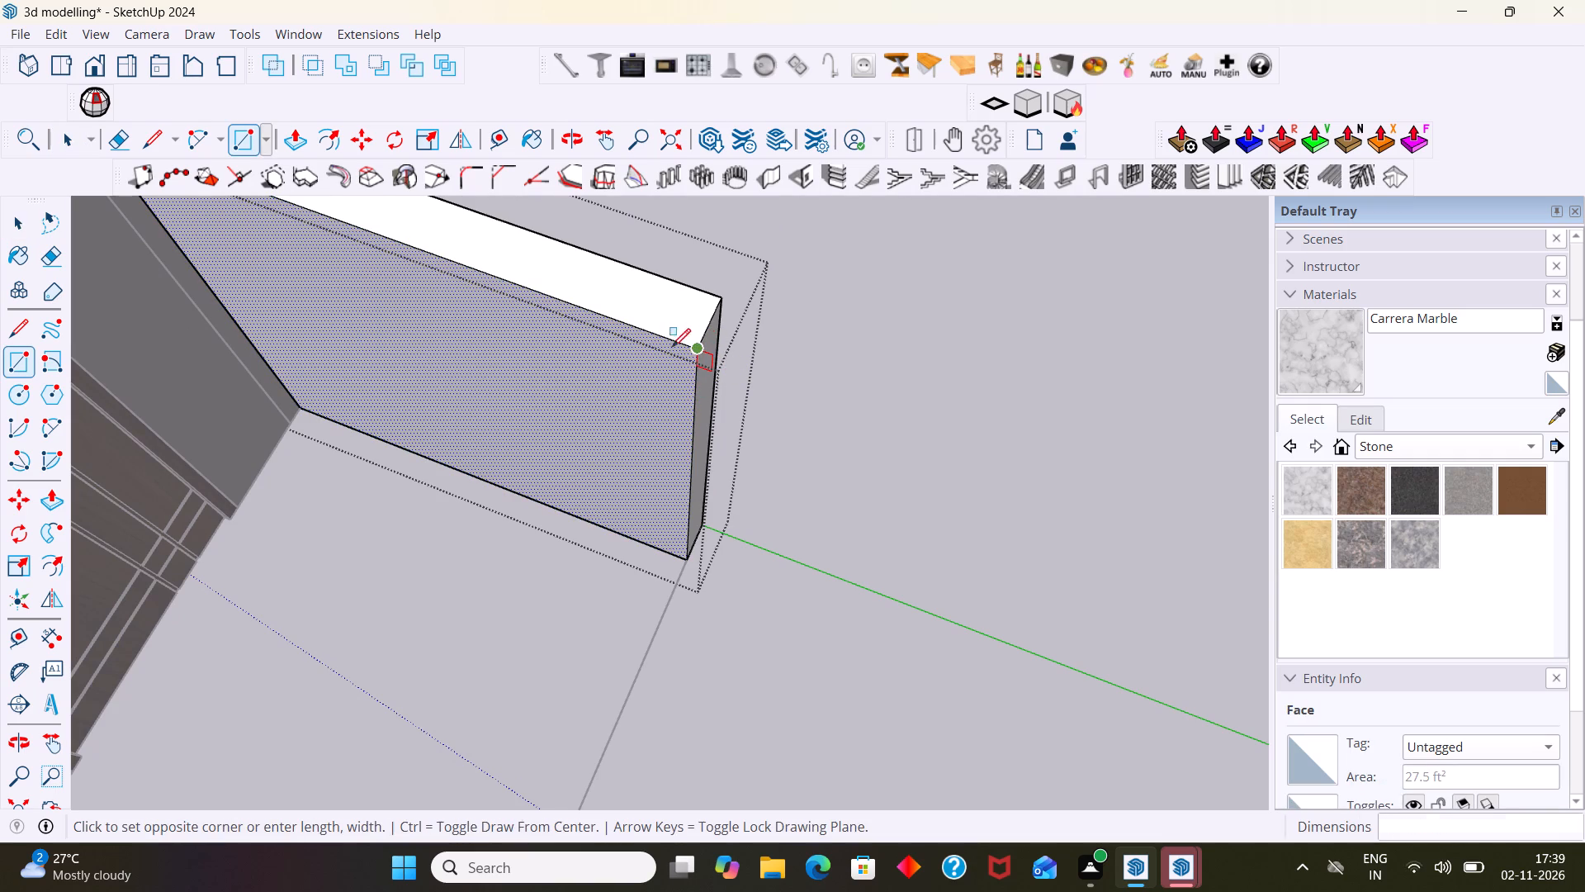
click(661, 552)
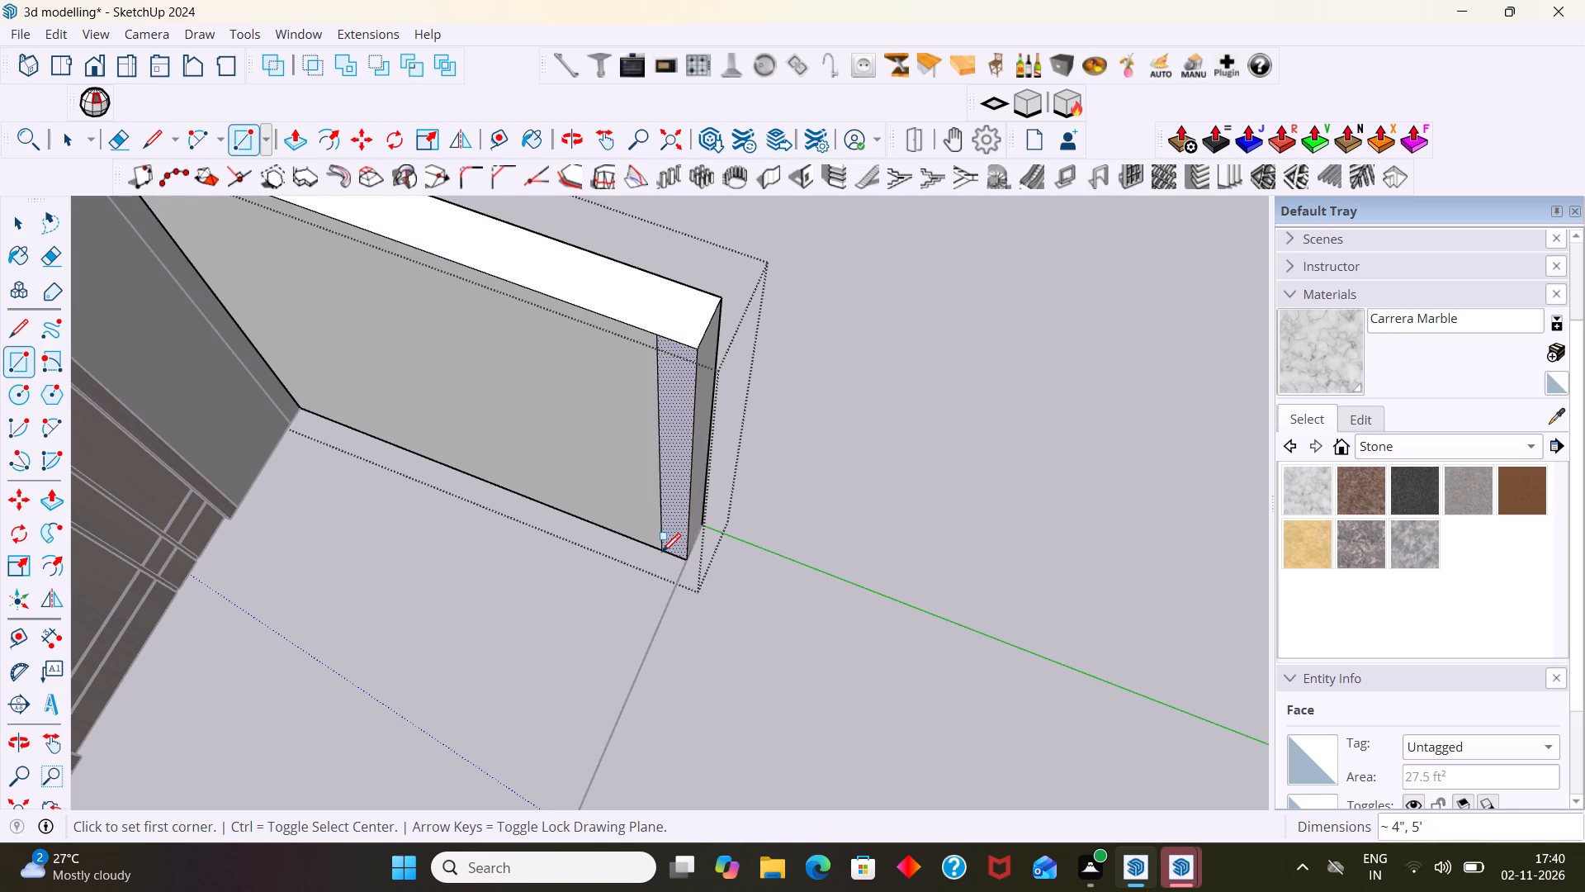
Extrude the rectangle about 1' 8" along the porch's front edge as a return wall, and leave the group.
key(space)
click(676, 518)
key(p)
click(676, 518)
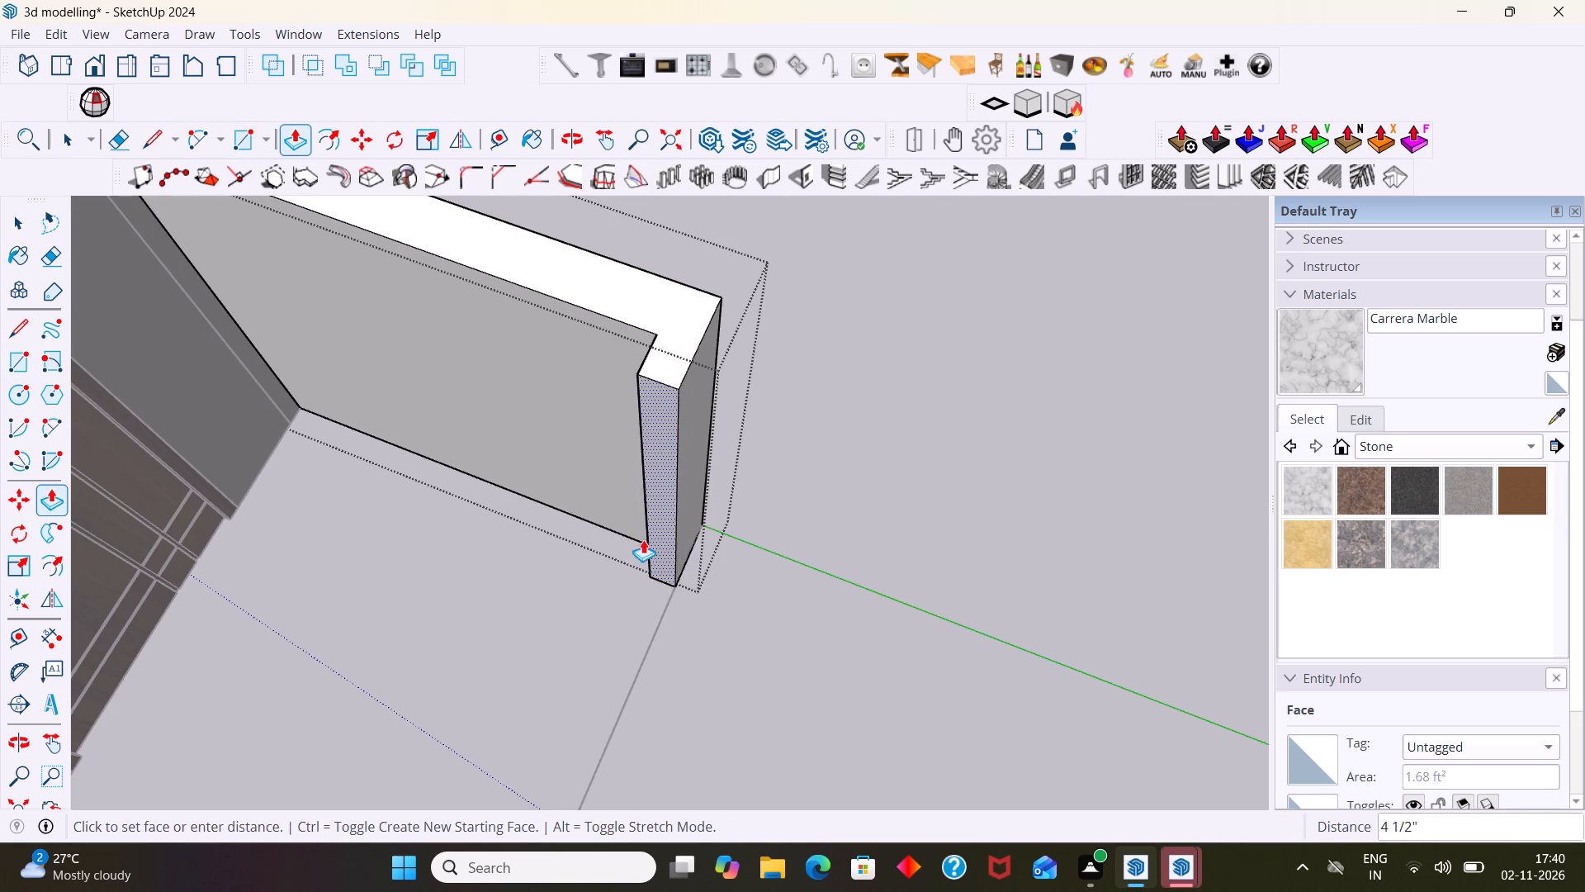
scroll(643, 539, down, 6)
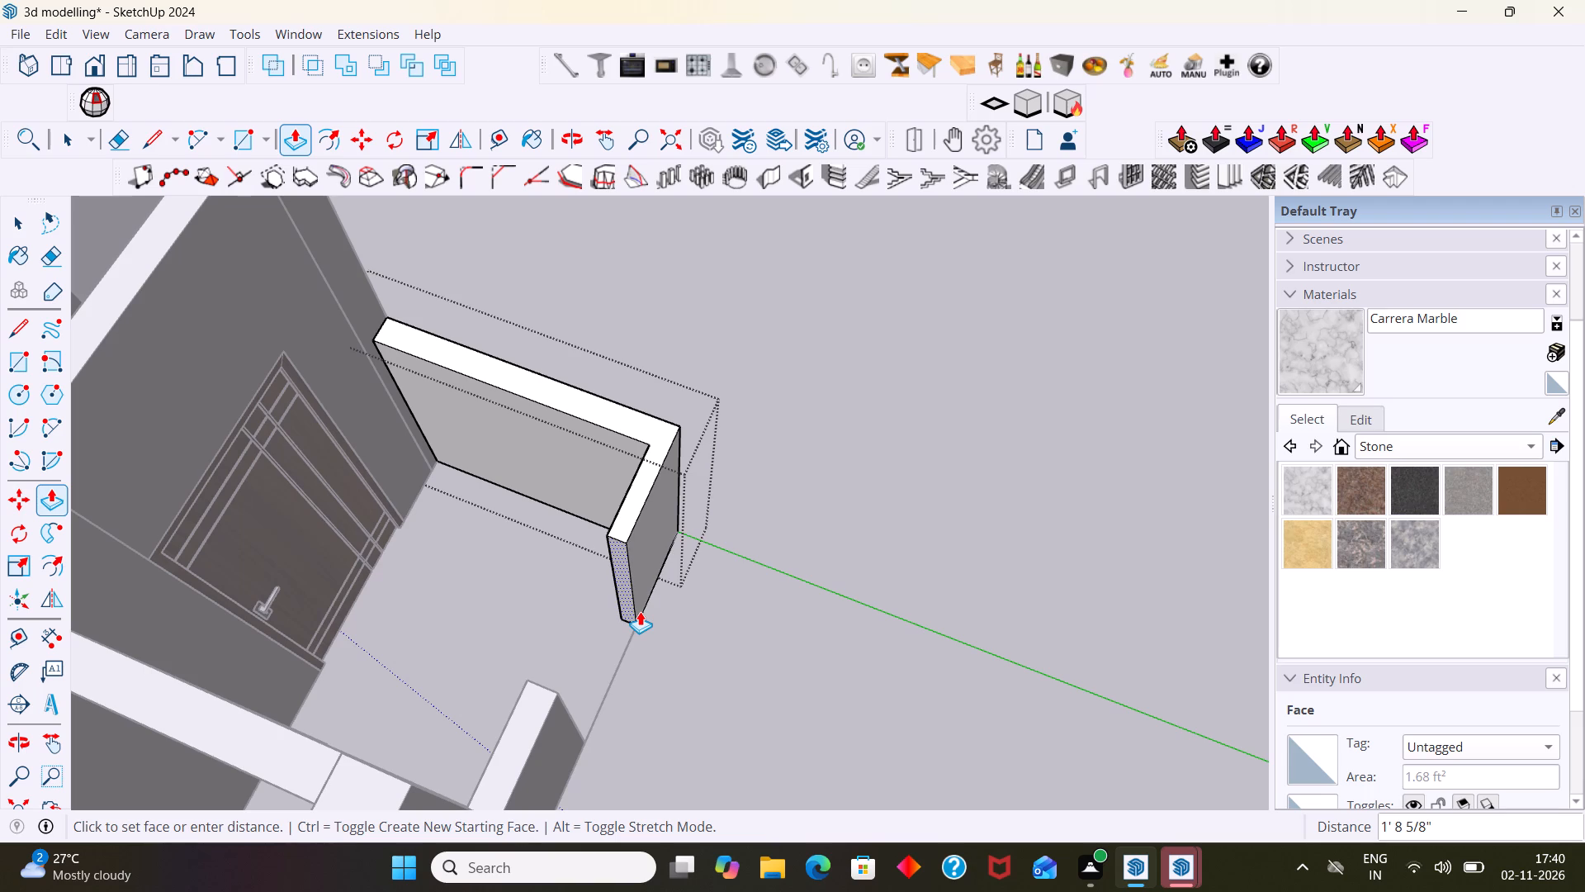
click(640, 610)
key(space)
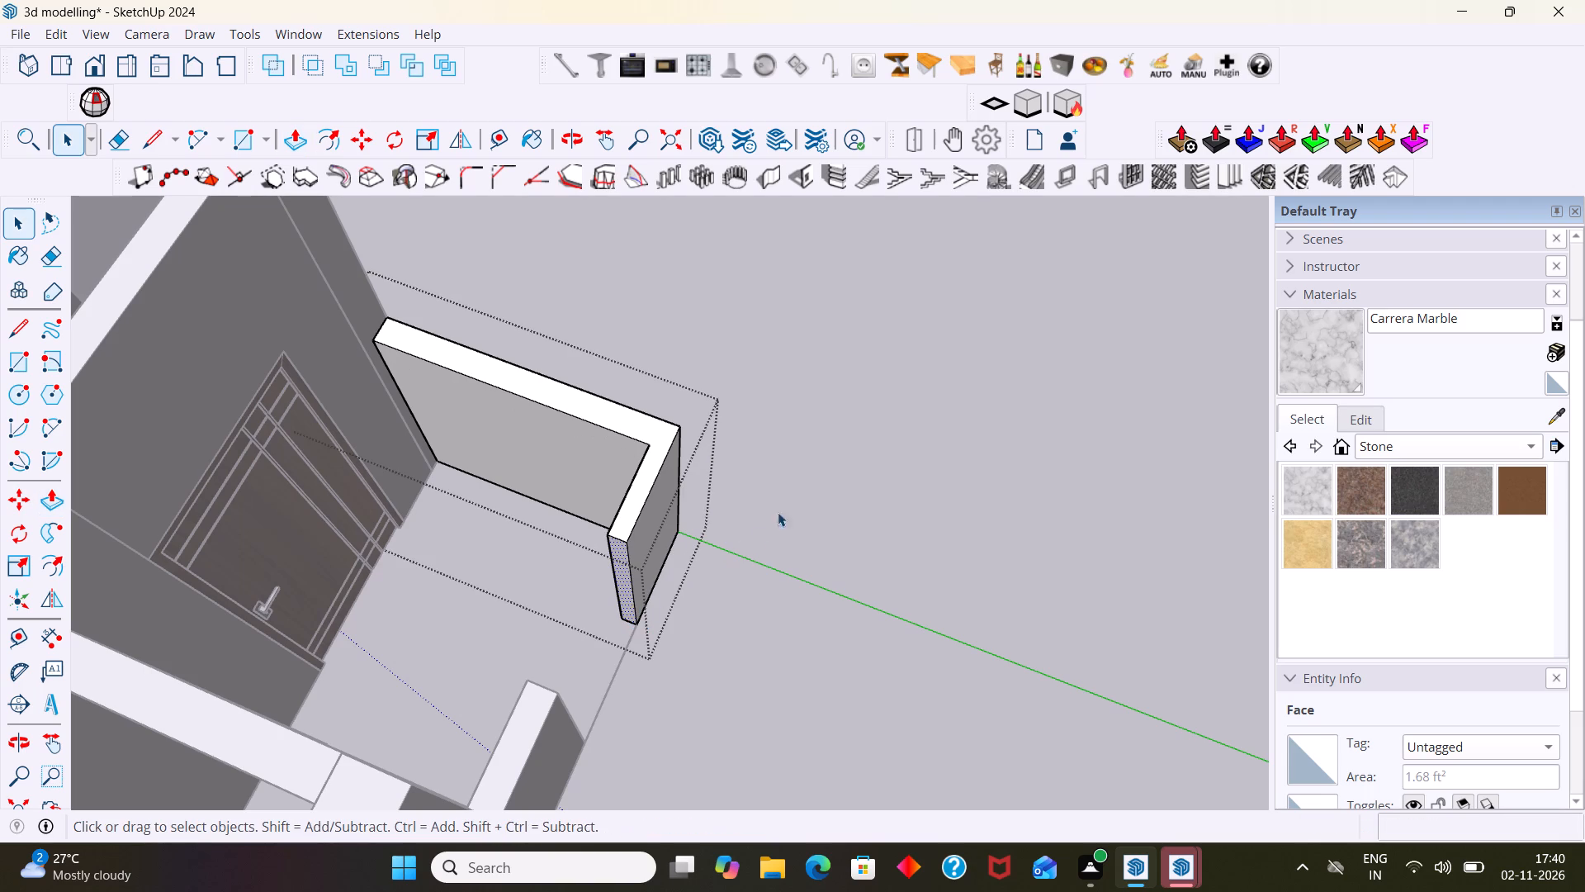
click(788, 505)
Examine how the new return lines up with the short wall across the porch's front opening.
scroll(693, 545, down, 2)
middle_drag(660, 572, 922, 521)
scroll(792, 543, up, 3)
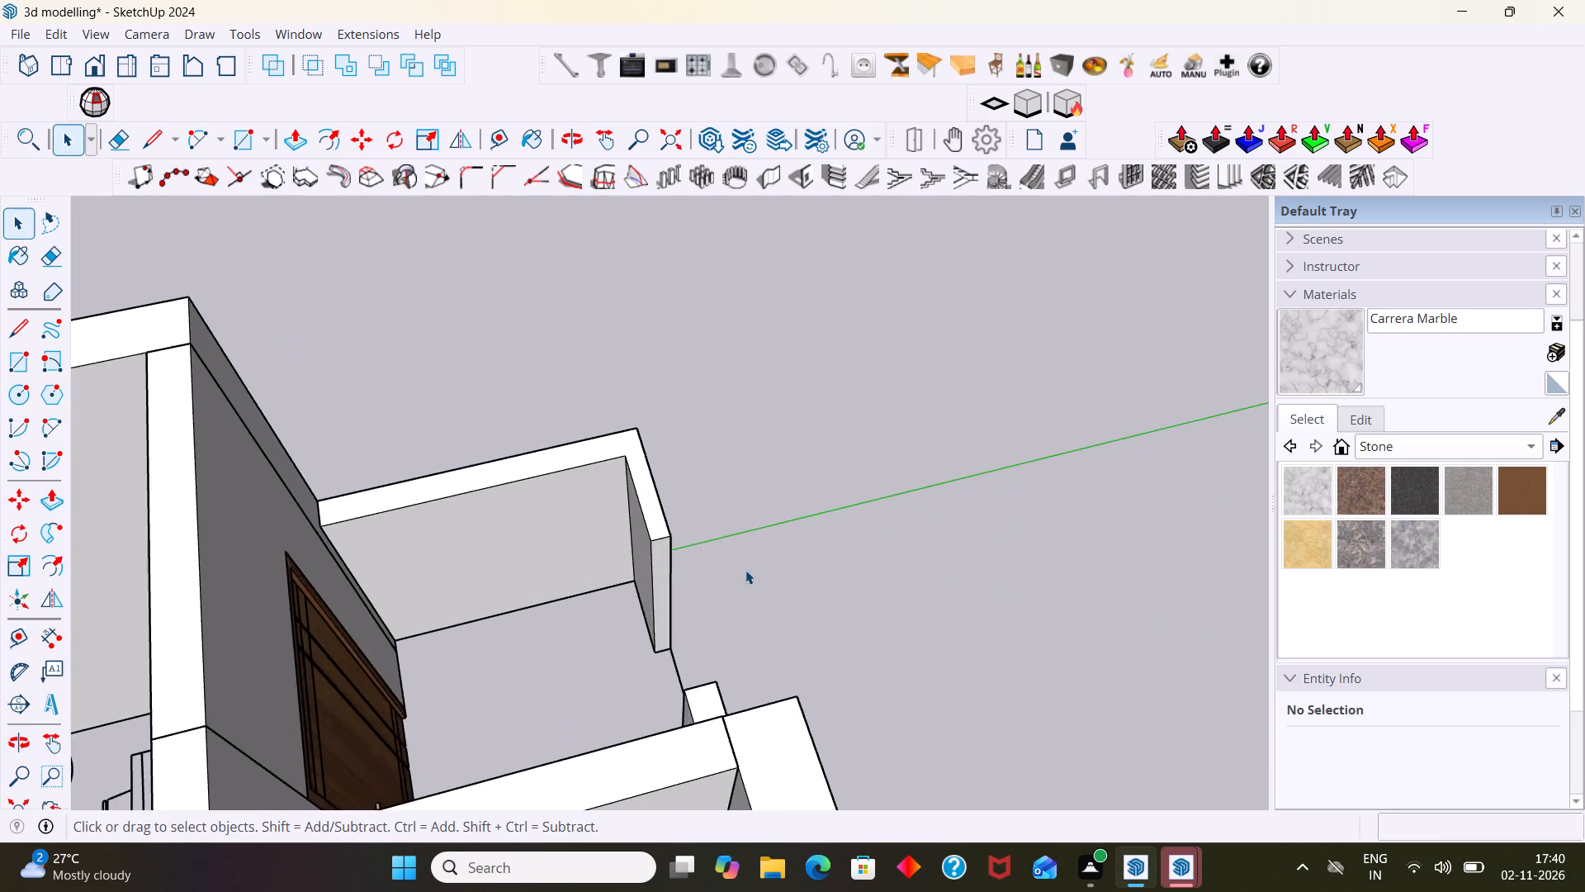
scroll(745, 570, up, 1)
middle_drag(740, 570, 1043, 648)
scroll(922, 645, up, 7)
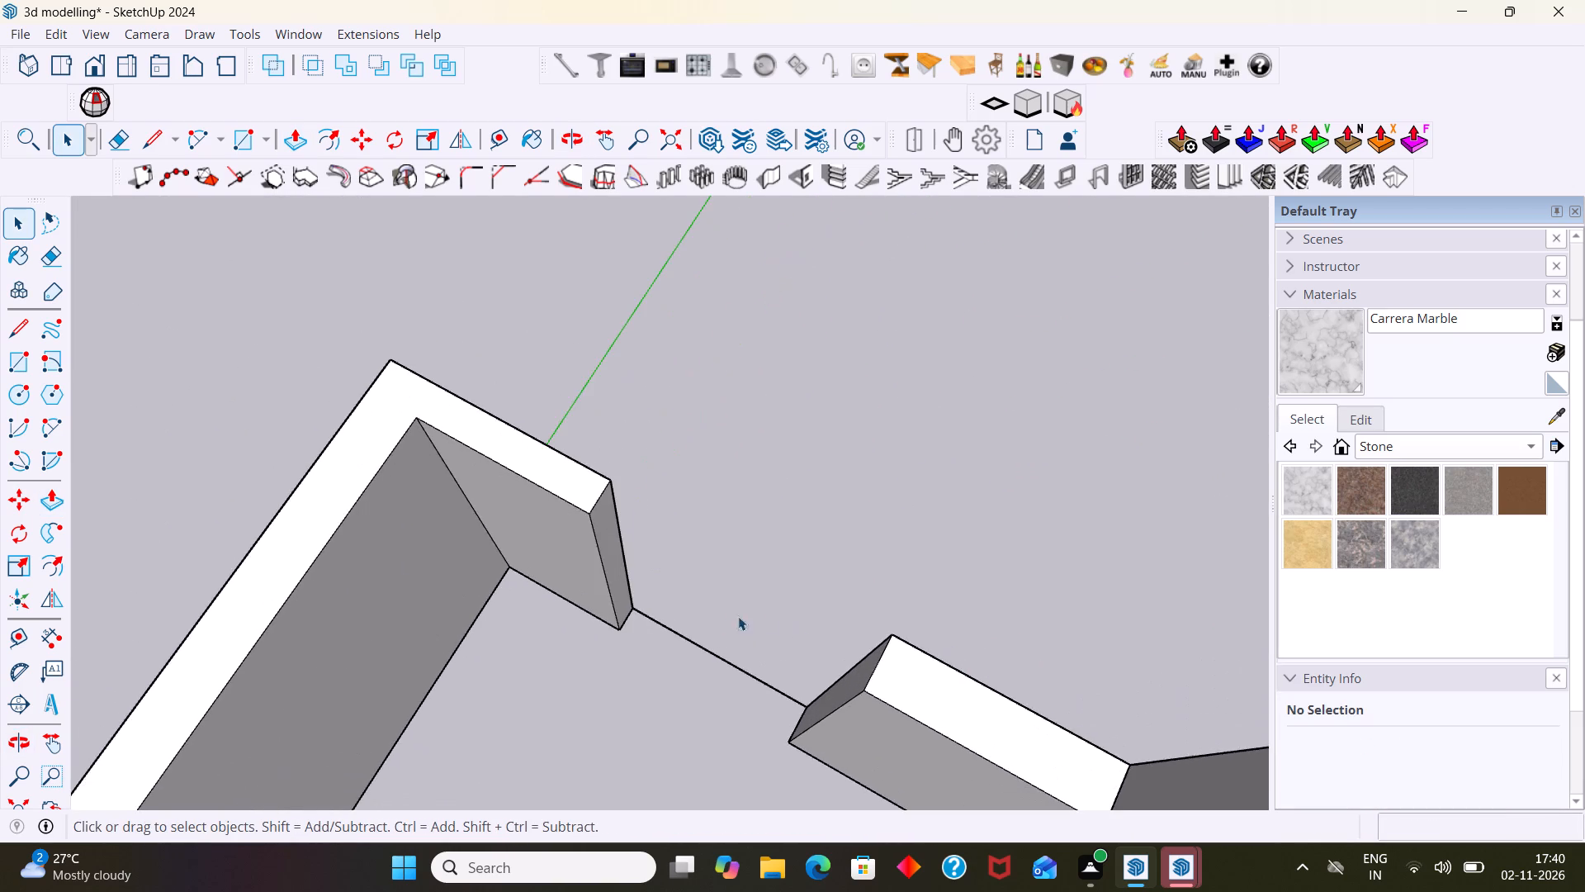
middle_drag(688, 611, 578, 612)
scroll(595, 585, up, 2)
scroll(595, 564, down, 12)
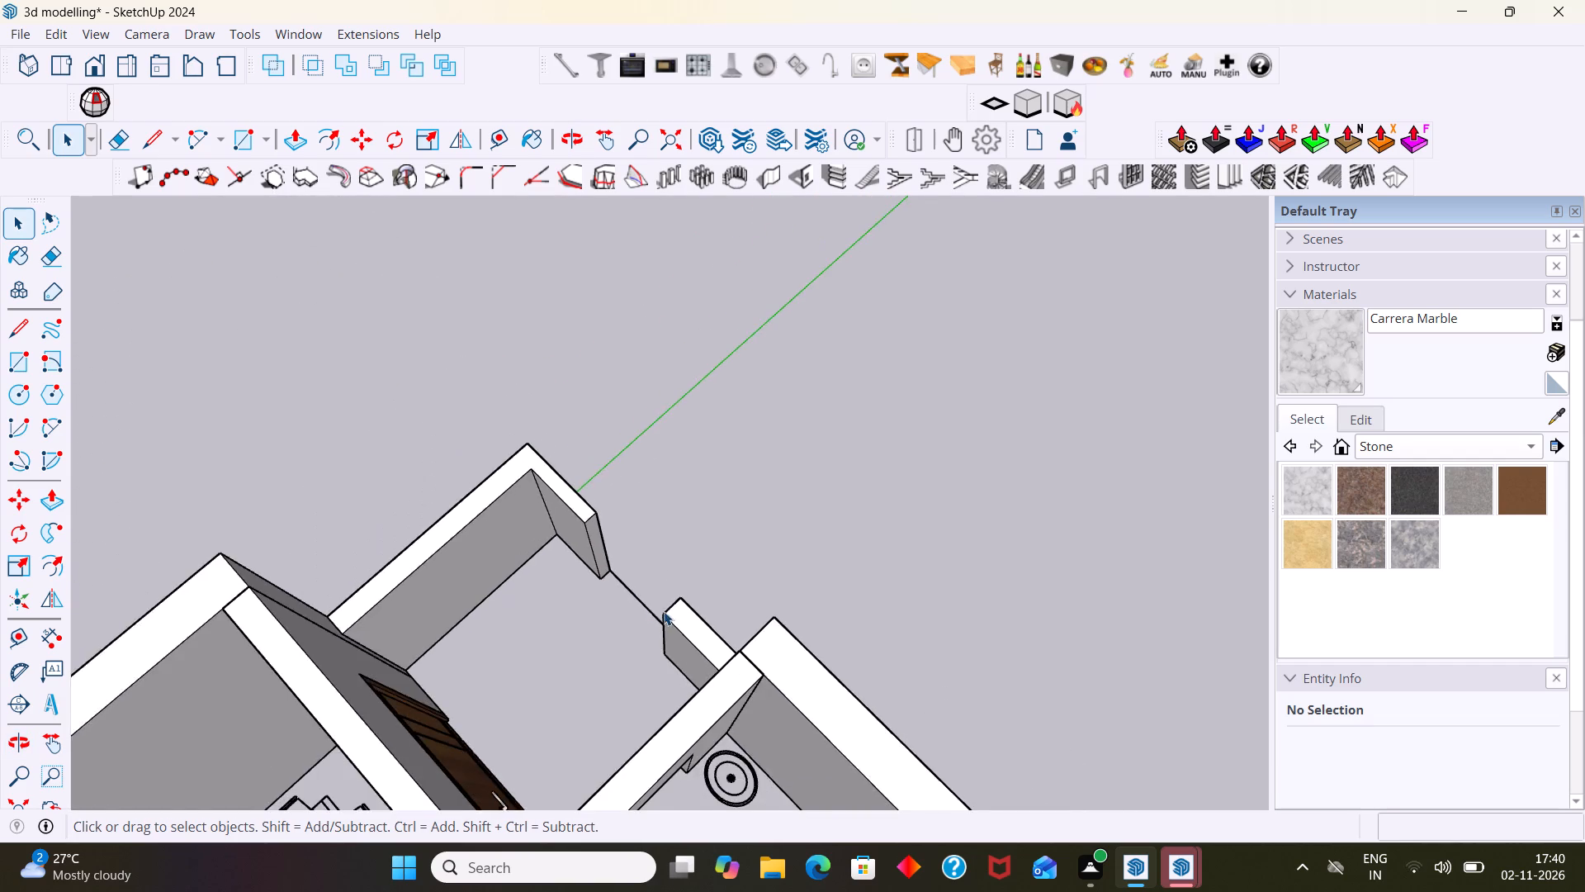
middle_drag(664, 611, 590, 567)
Inside the side wall group, thicken the return by about 2" inward, aligning its inner face with the opposite short wall.
scroll(573, 511, up, 3)
click(573, 509)
scroll(573, 509, up, 6)
double_click(574, 493)
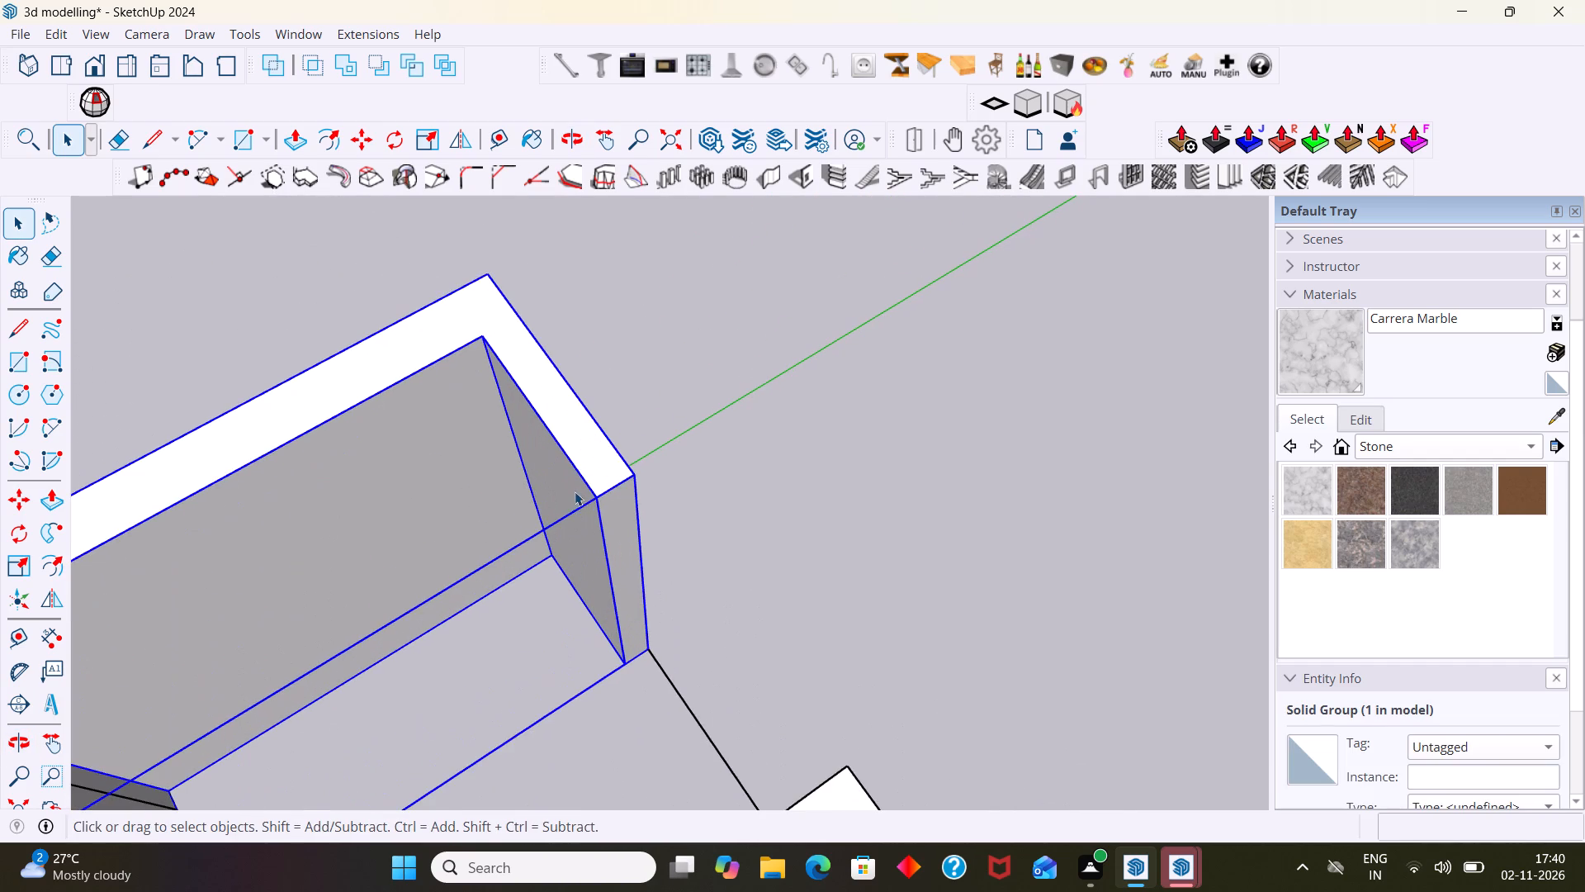
click(575, 491)
click(568, 501)
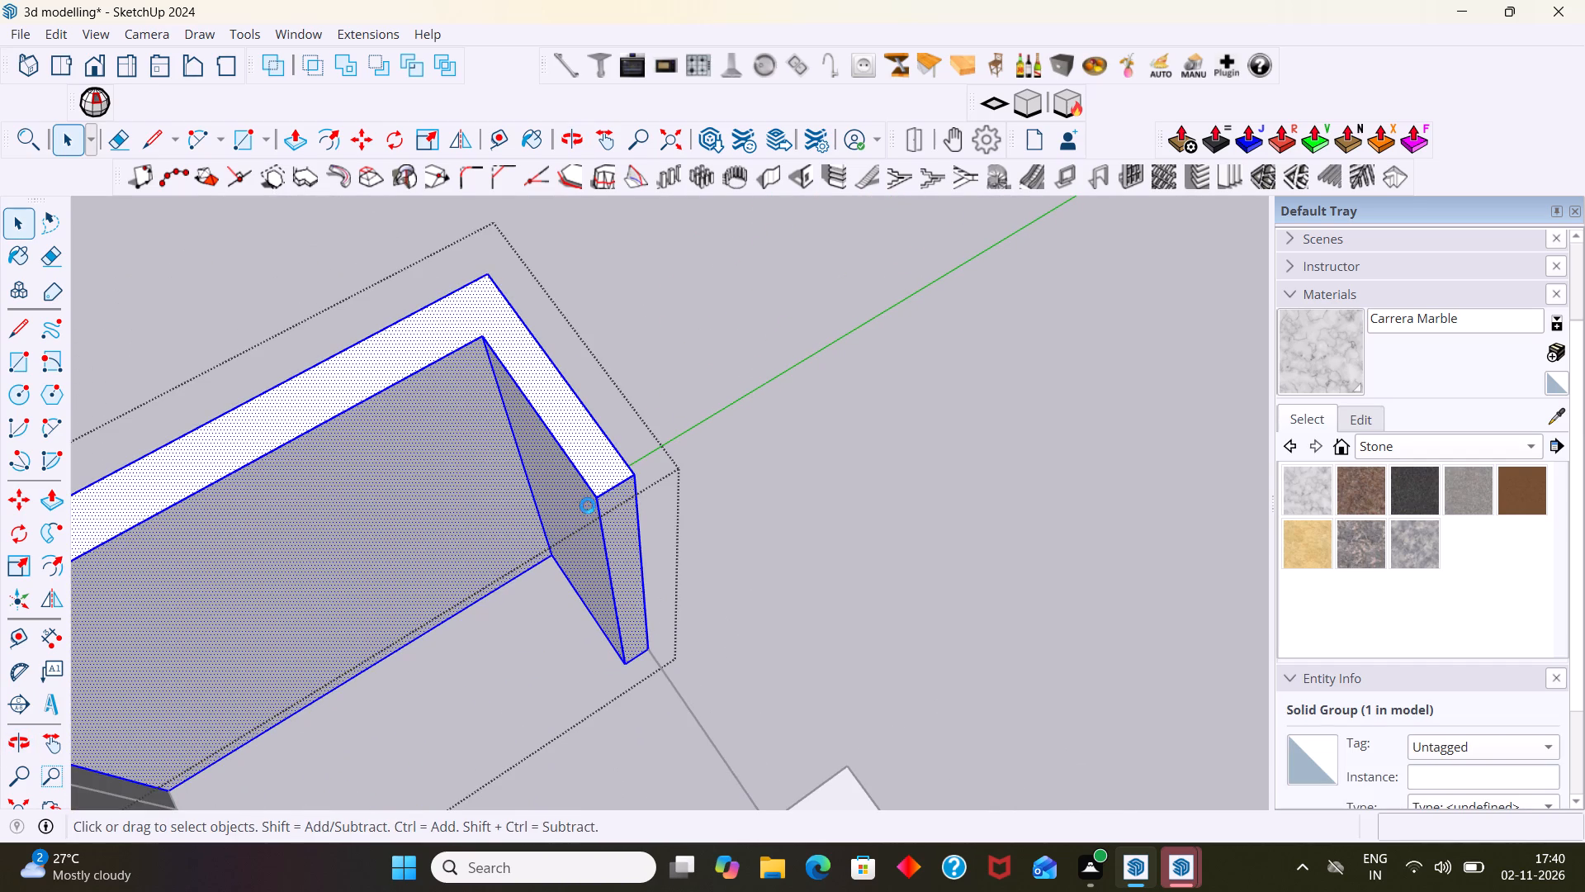
click(569, 506)
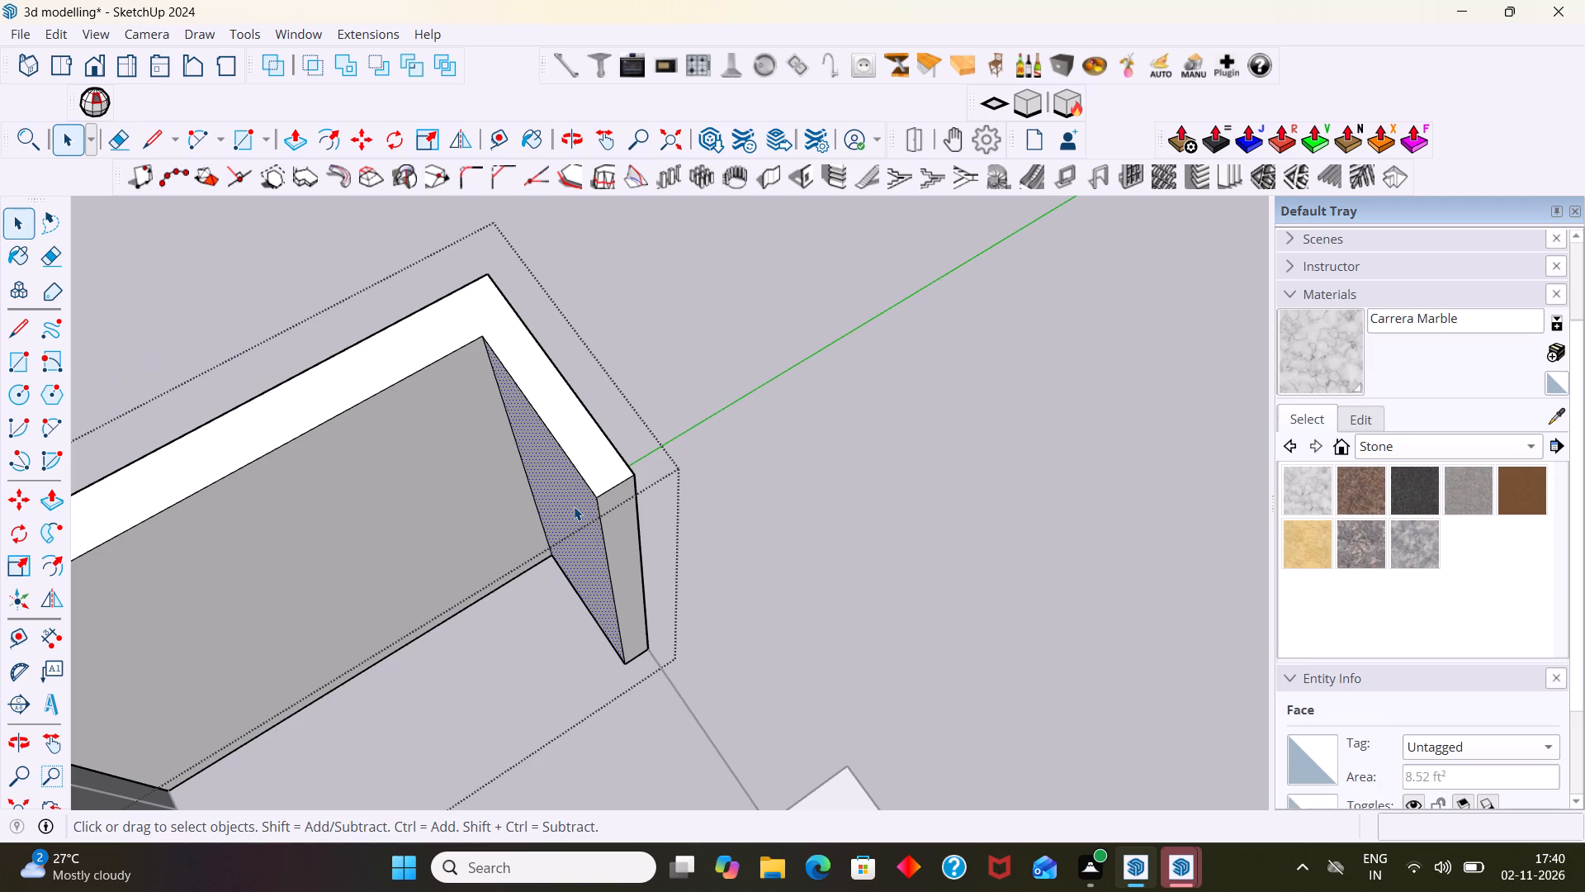
key(p)
click(575, 506)
scroll(553, 527, down, 3)
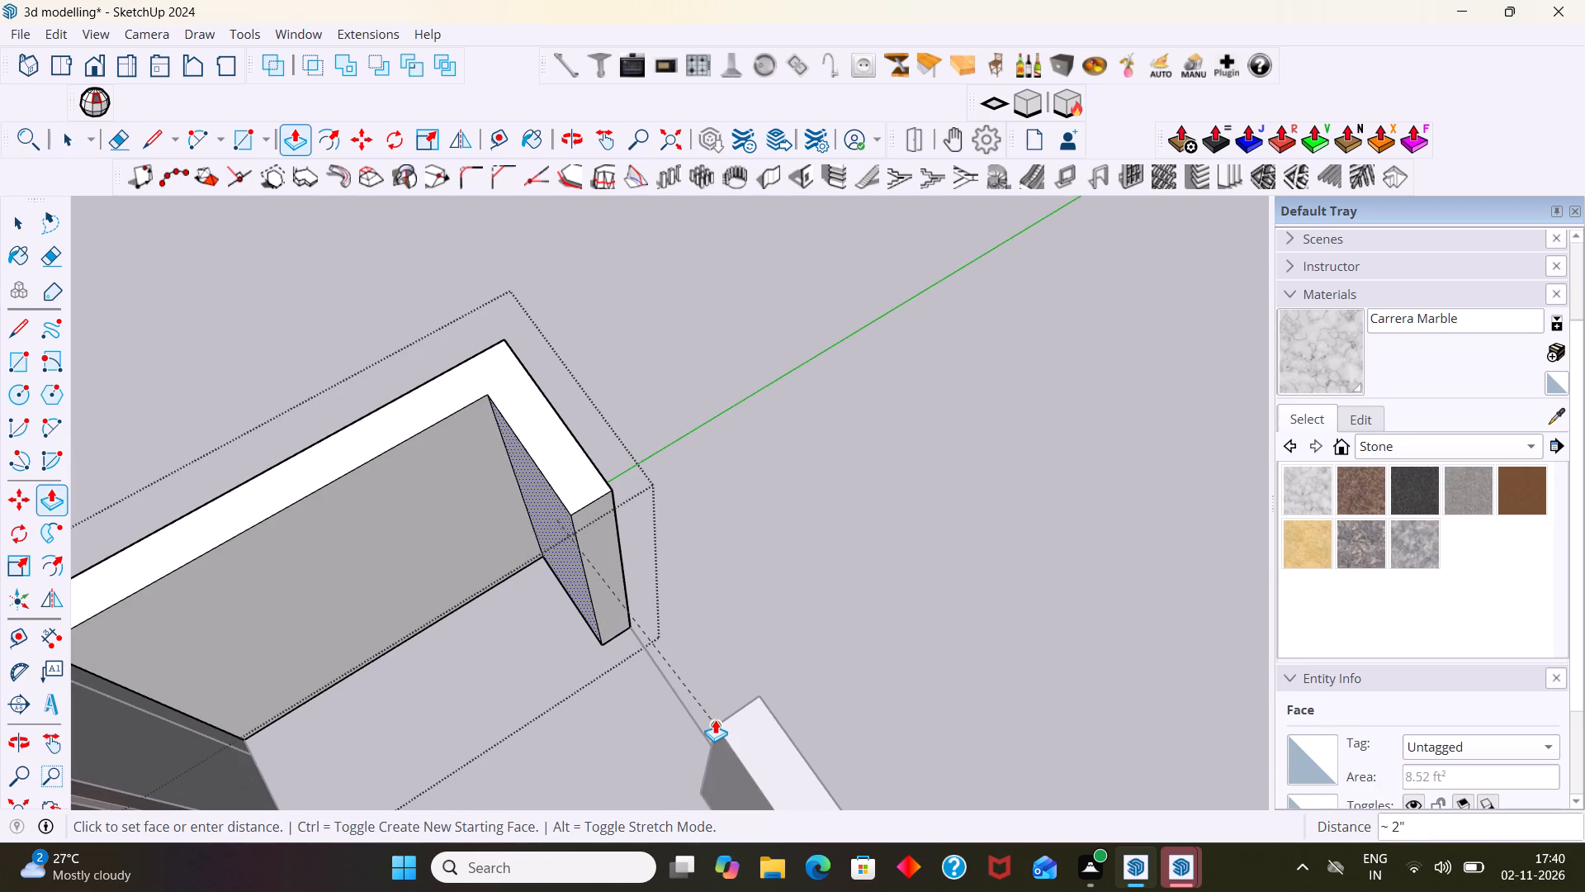
click(716, 722)
key(space)
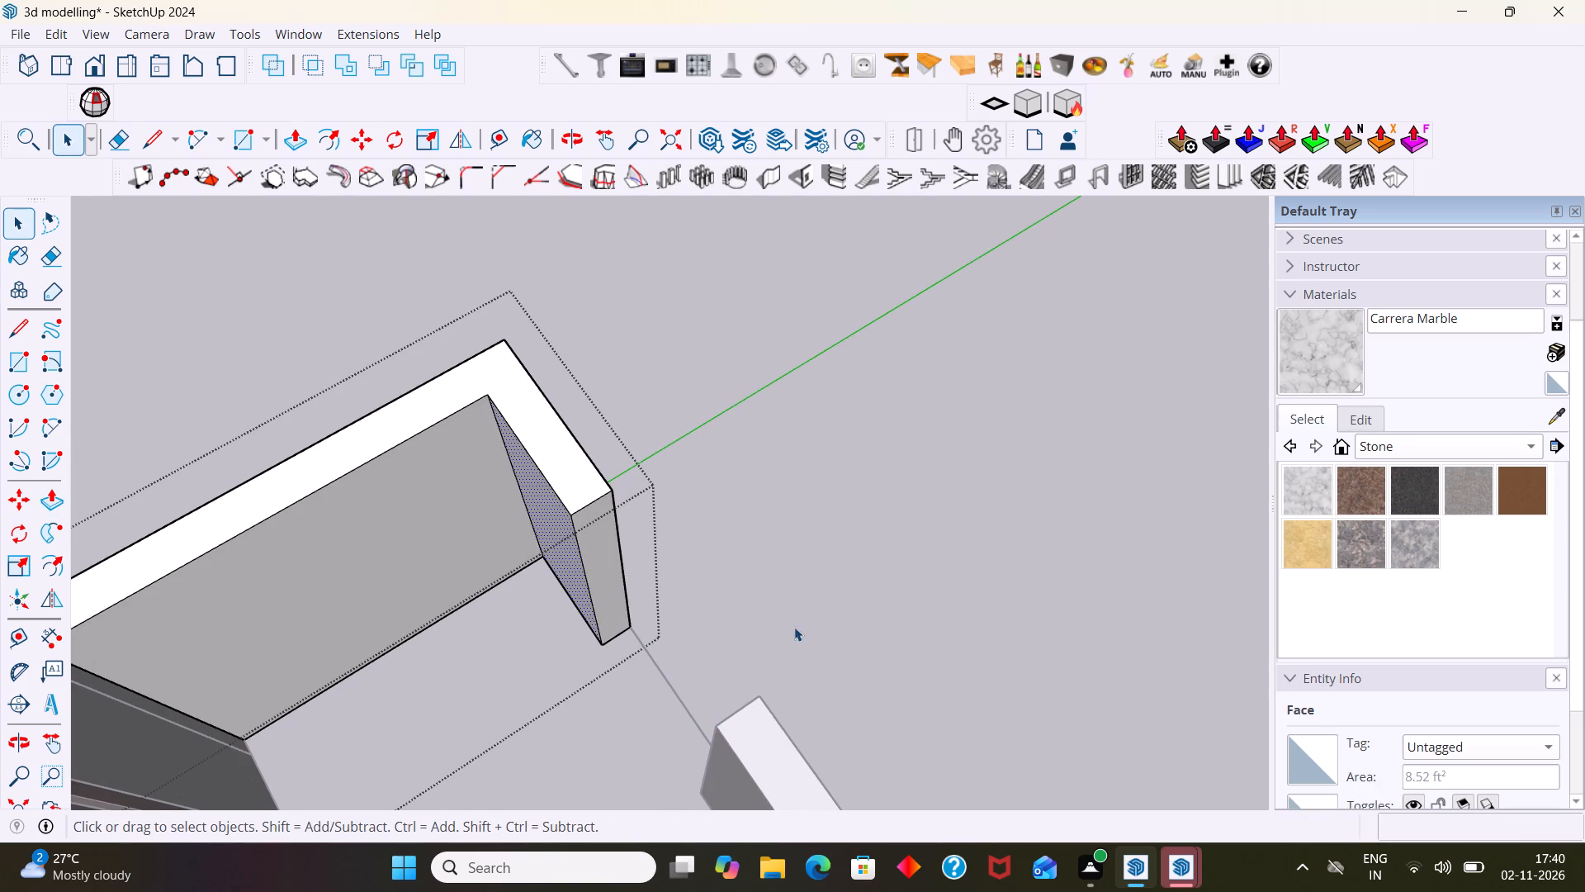
click(817, 574)
Inspect the porch walls and front opening from several angles, and review the house interior around the dining area.
scroll(785, 576, down, 13)
middle_drag(798, 627, 612, 596)
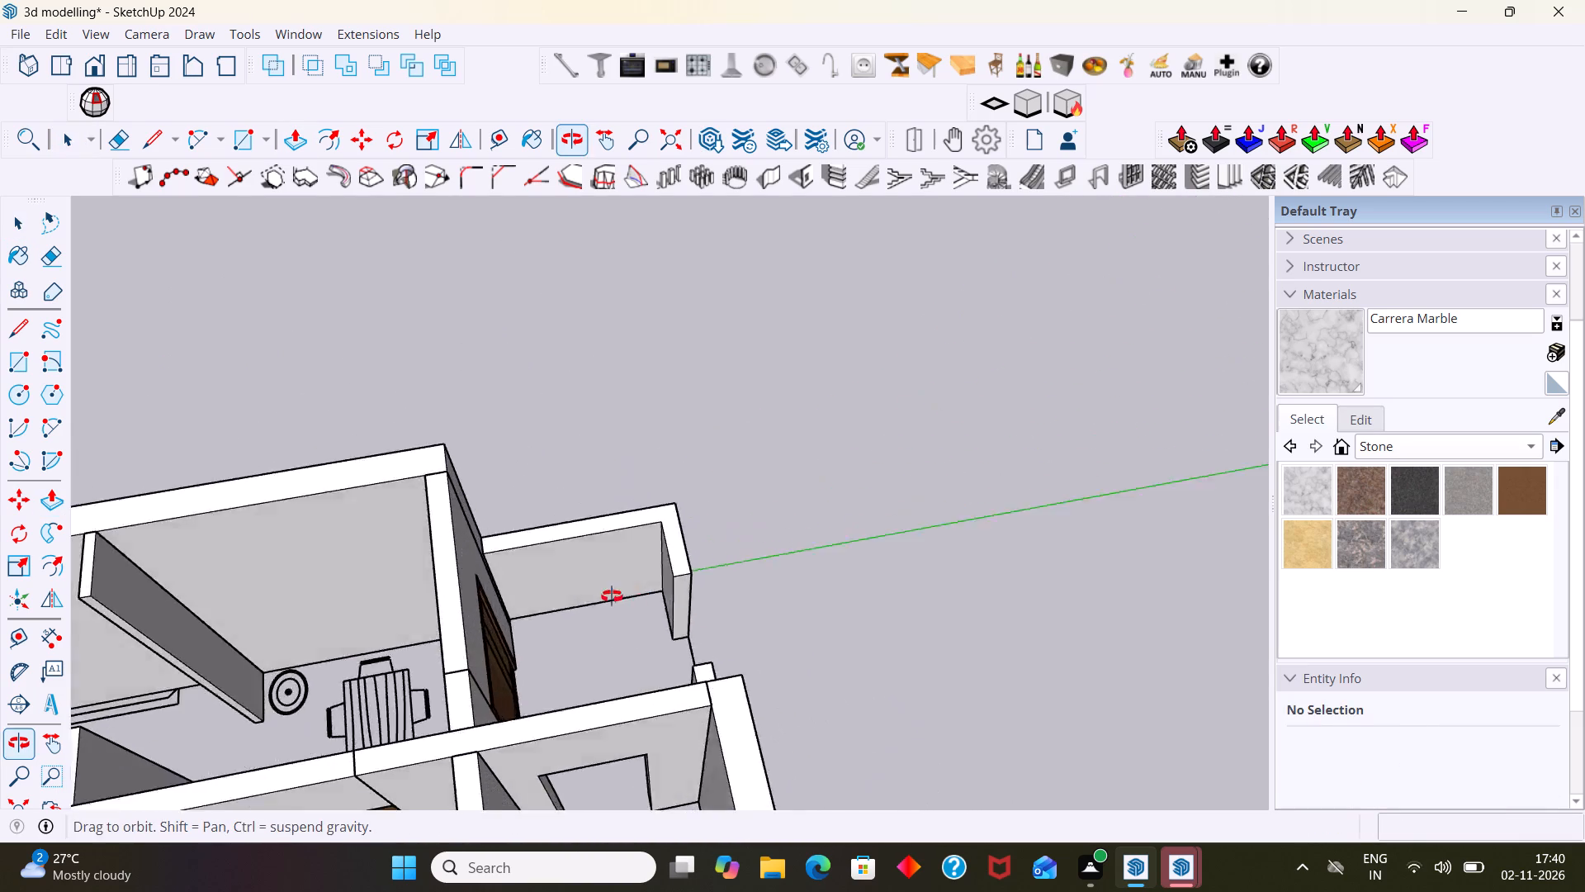
middle_drag(612, 596, 544, 596)
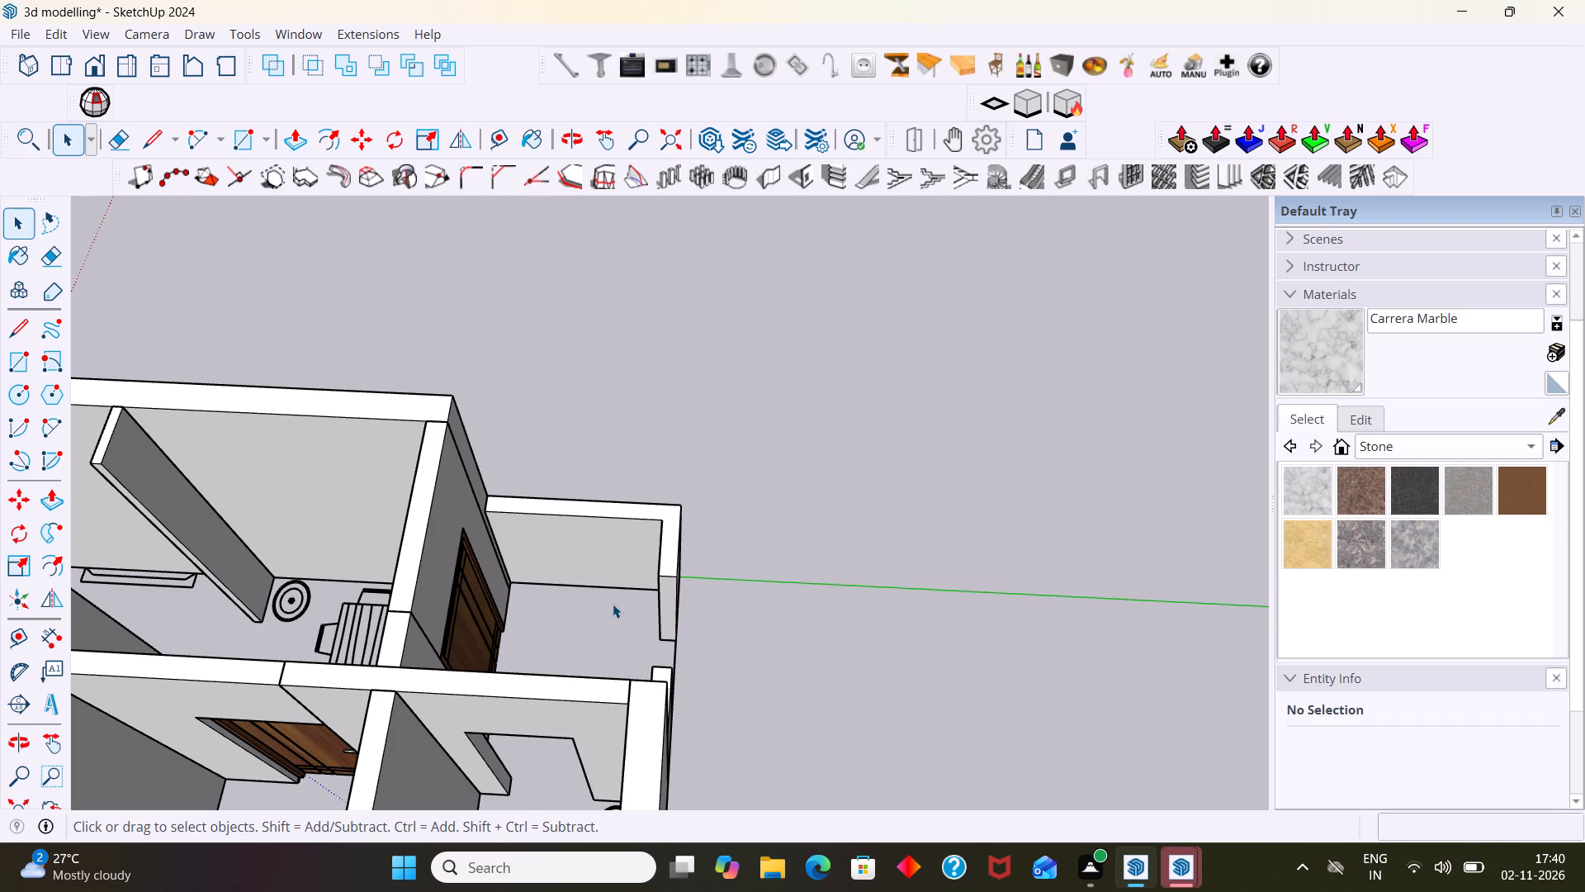
scroll(758, 636, down, 4)
middle_drag(745, 638, 551, 610)
scroll(609, 602, down, 6)
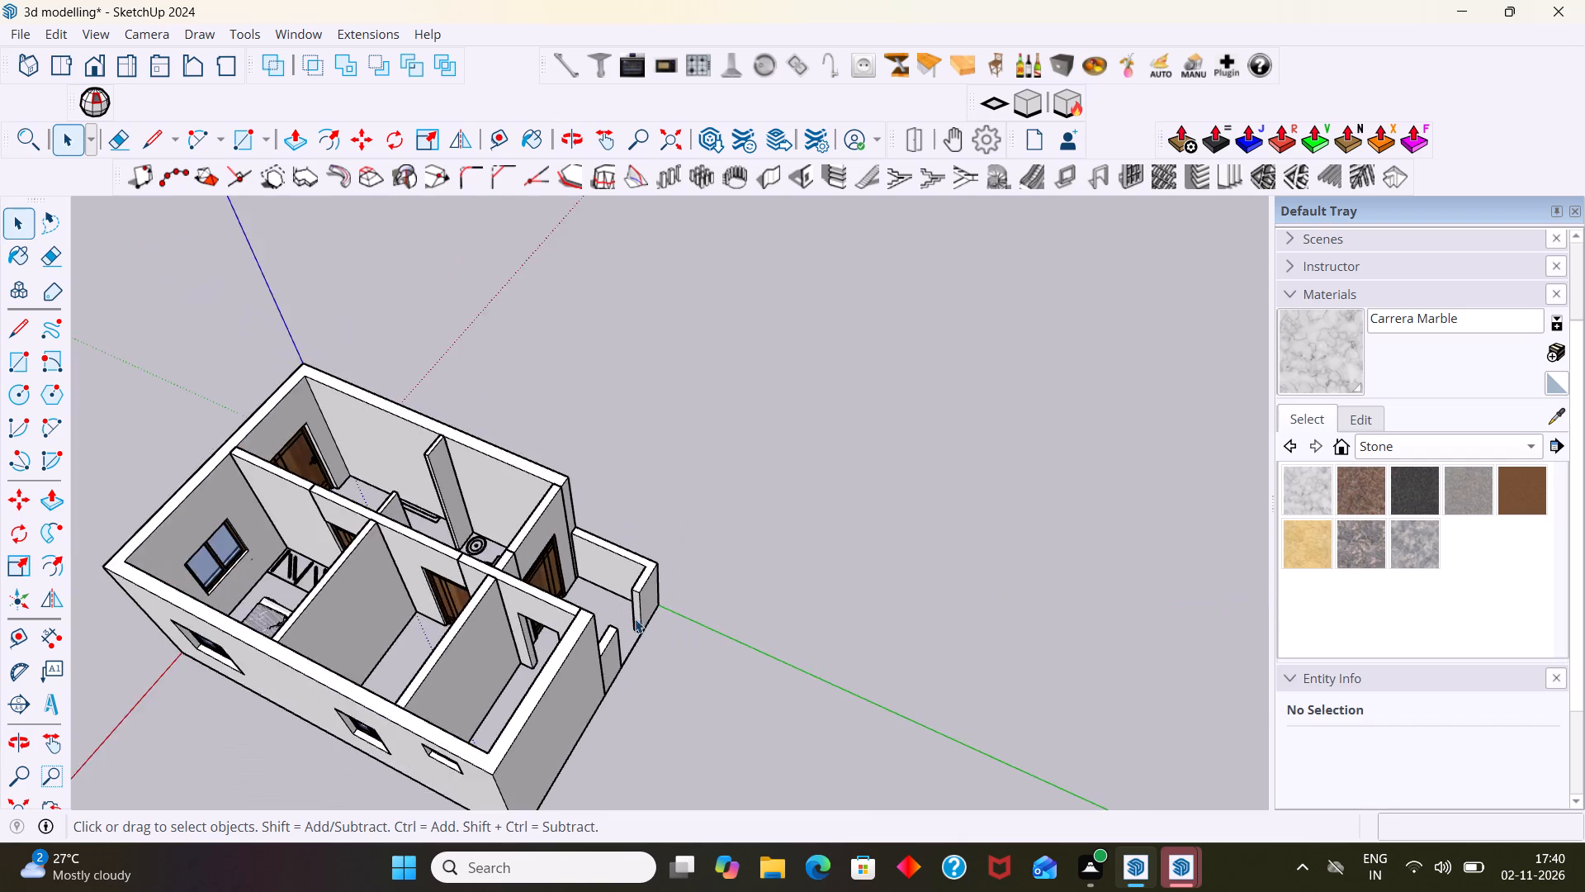
scroll(646, 644, up, 12)
middle_drag(646, 695, 429, 713)
scroll(531, 677, up, 3)
scroll(619, 627, down, 12)
middle_drag(651, 597, 662, 649)
scroll(595, 435, up, 6)
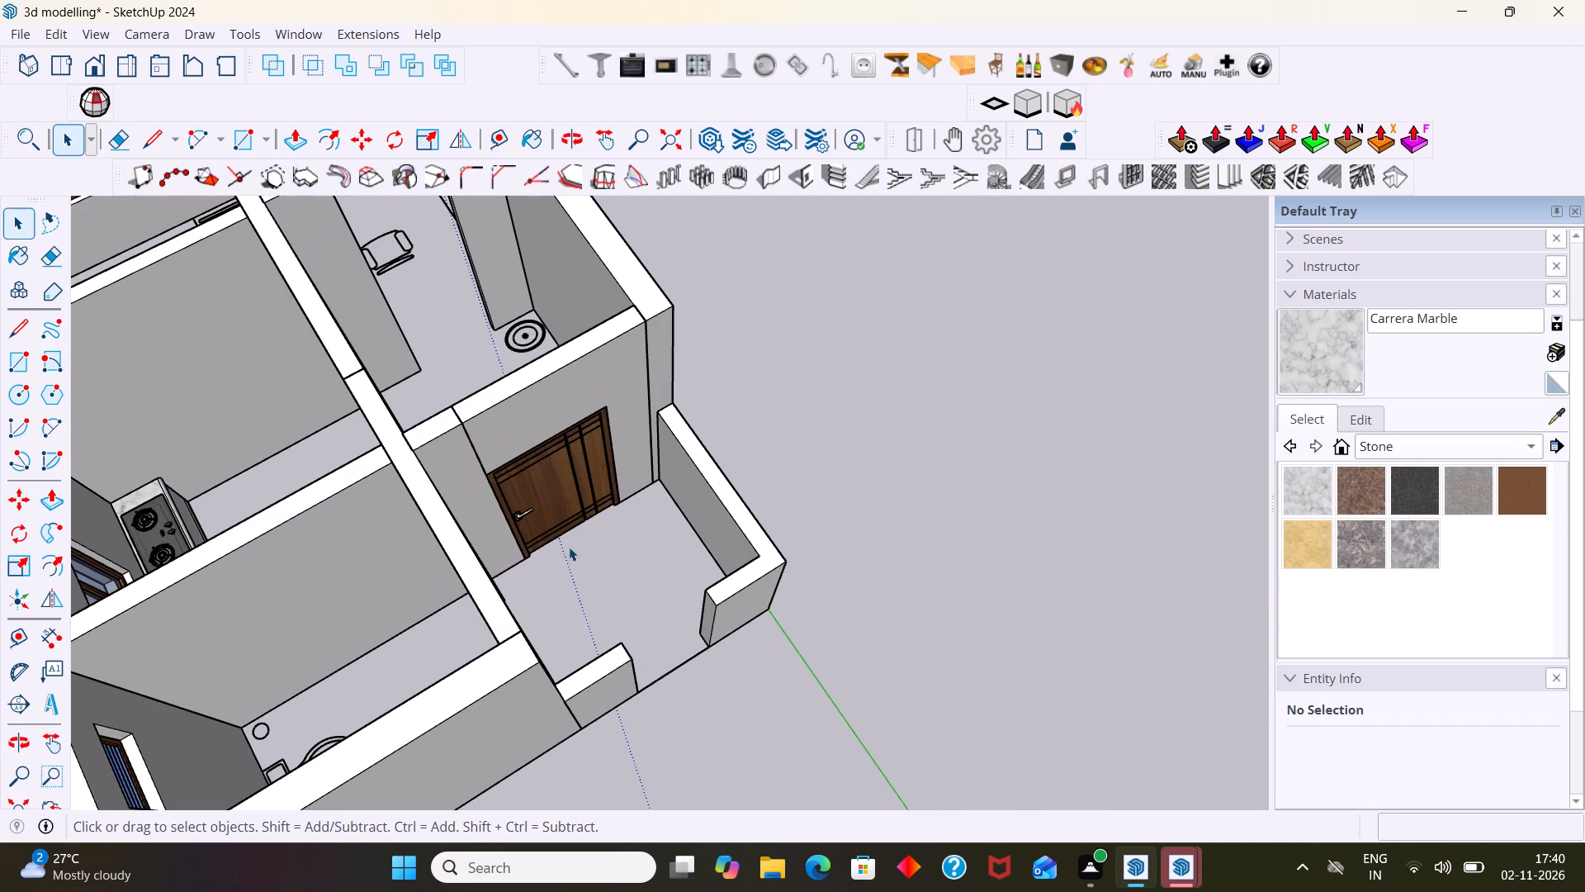
middle_drag(651, 545, 351, 547)
scroll(408, 528, up, 7)
middle_drag(494, 490, 513, 594)
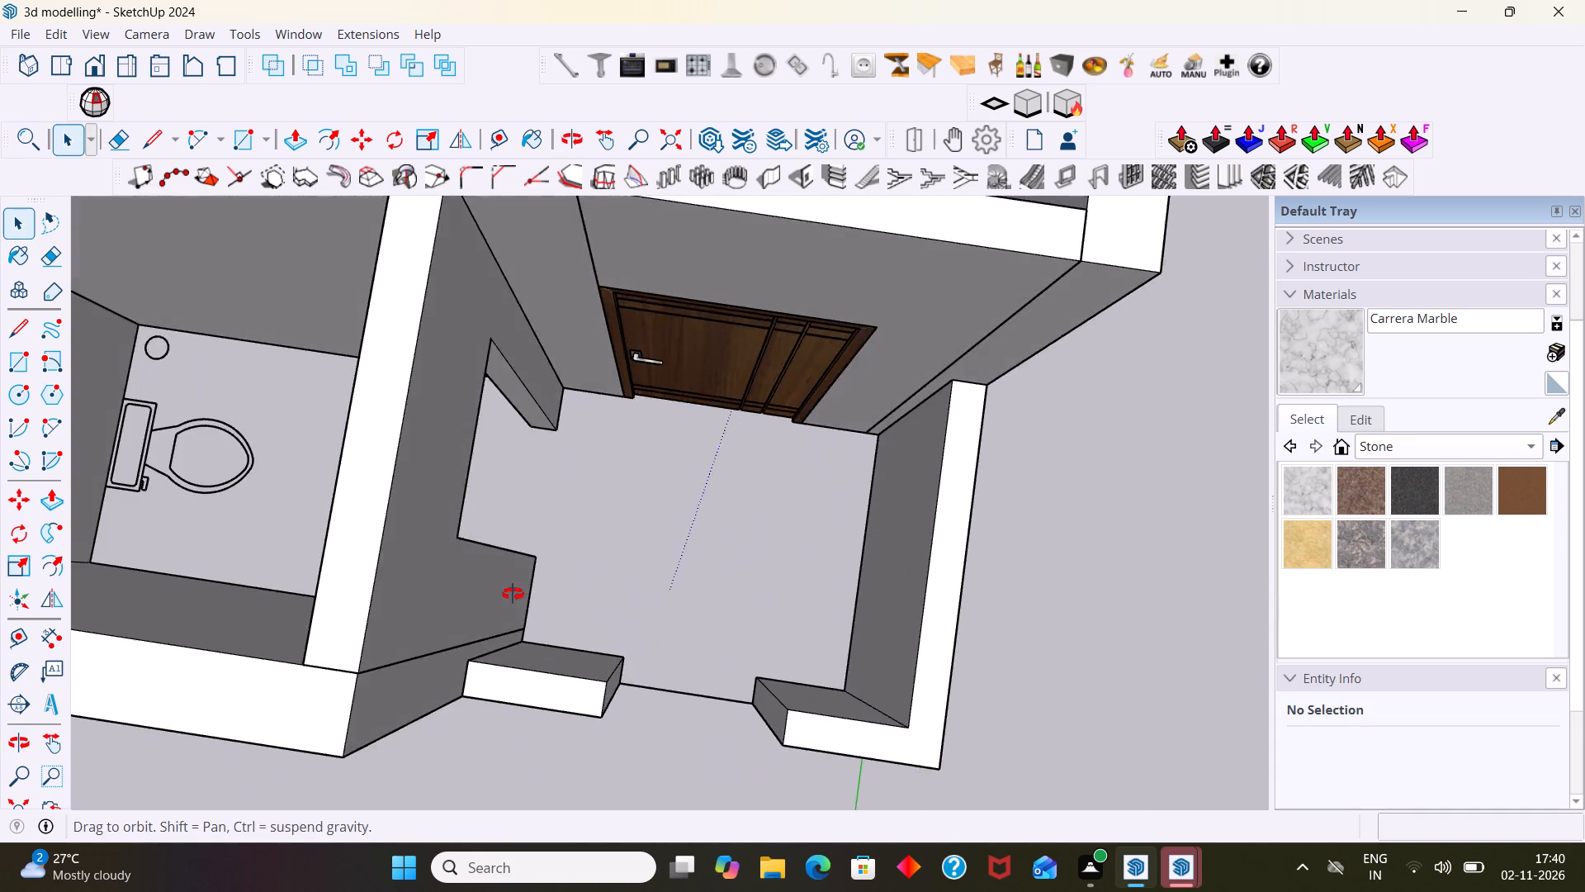
middle_drag(513, 594, 513, 582)
scroll(563, 501, down, 17)
middle_drag(561, 486, 634, 467)
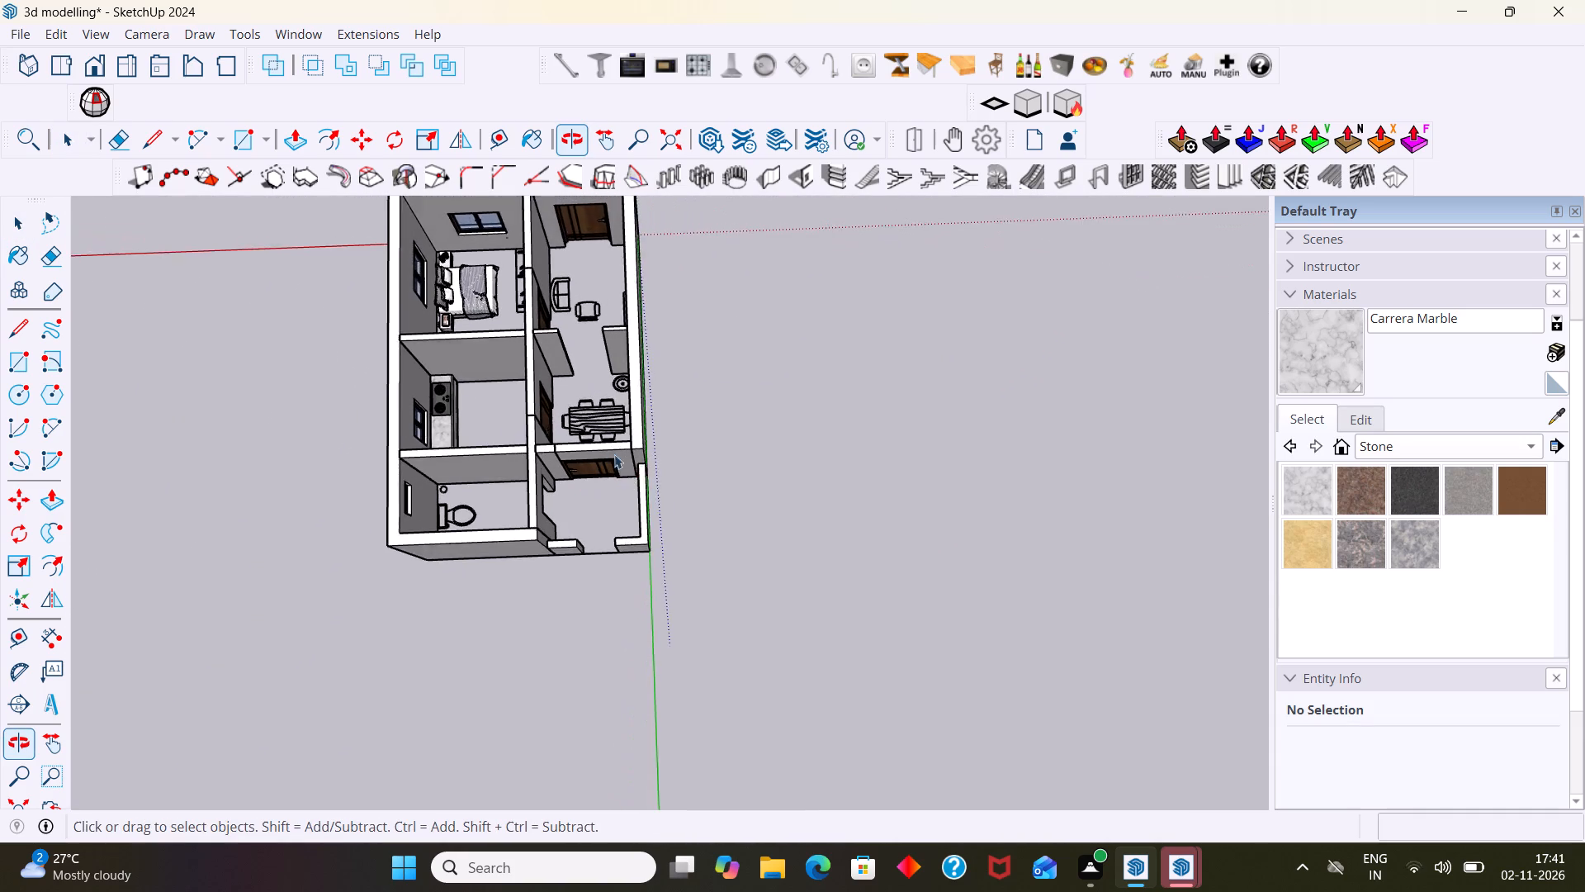
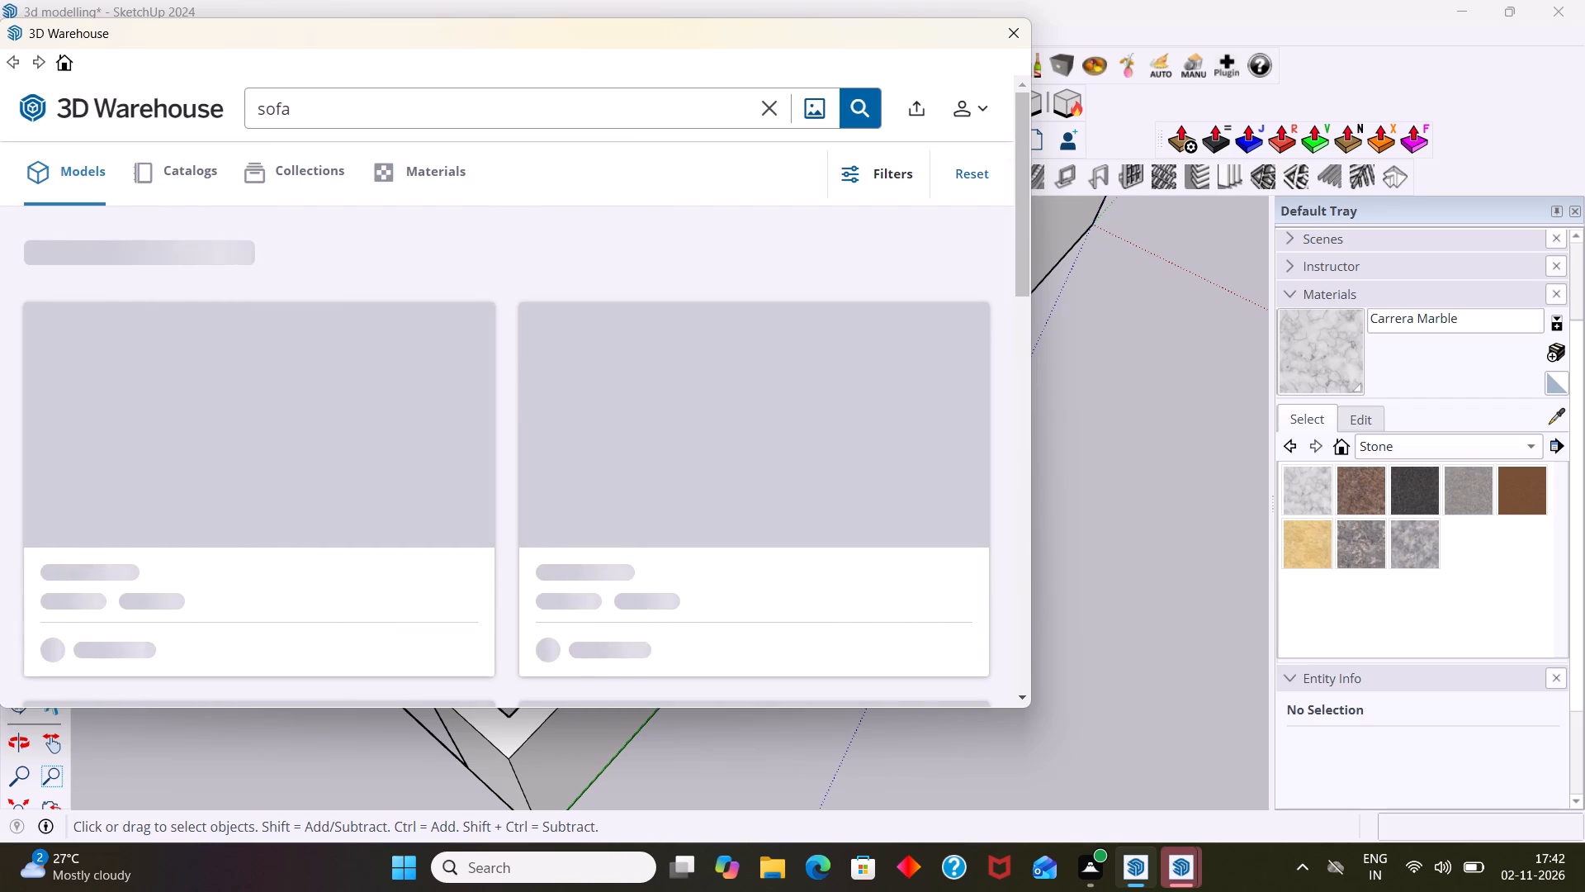
Close the 3D Warehouse model search and return to the house model.
click(291, 107)
click(1020, 38)
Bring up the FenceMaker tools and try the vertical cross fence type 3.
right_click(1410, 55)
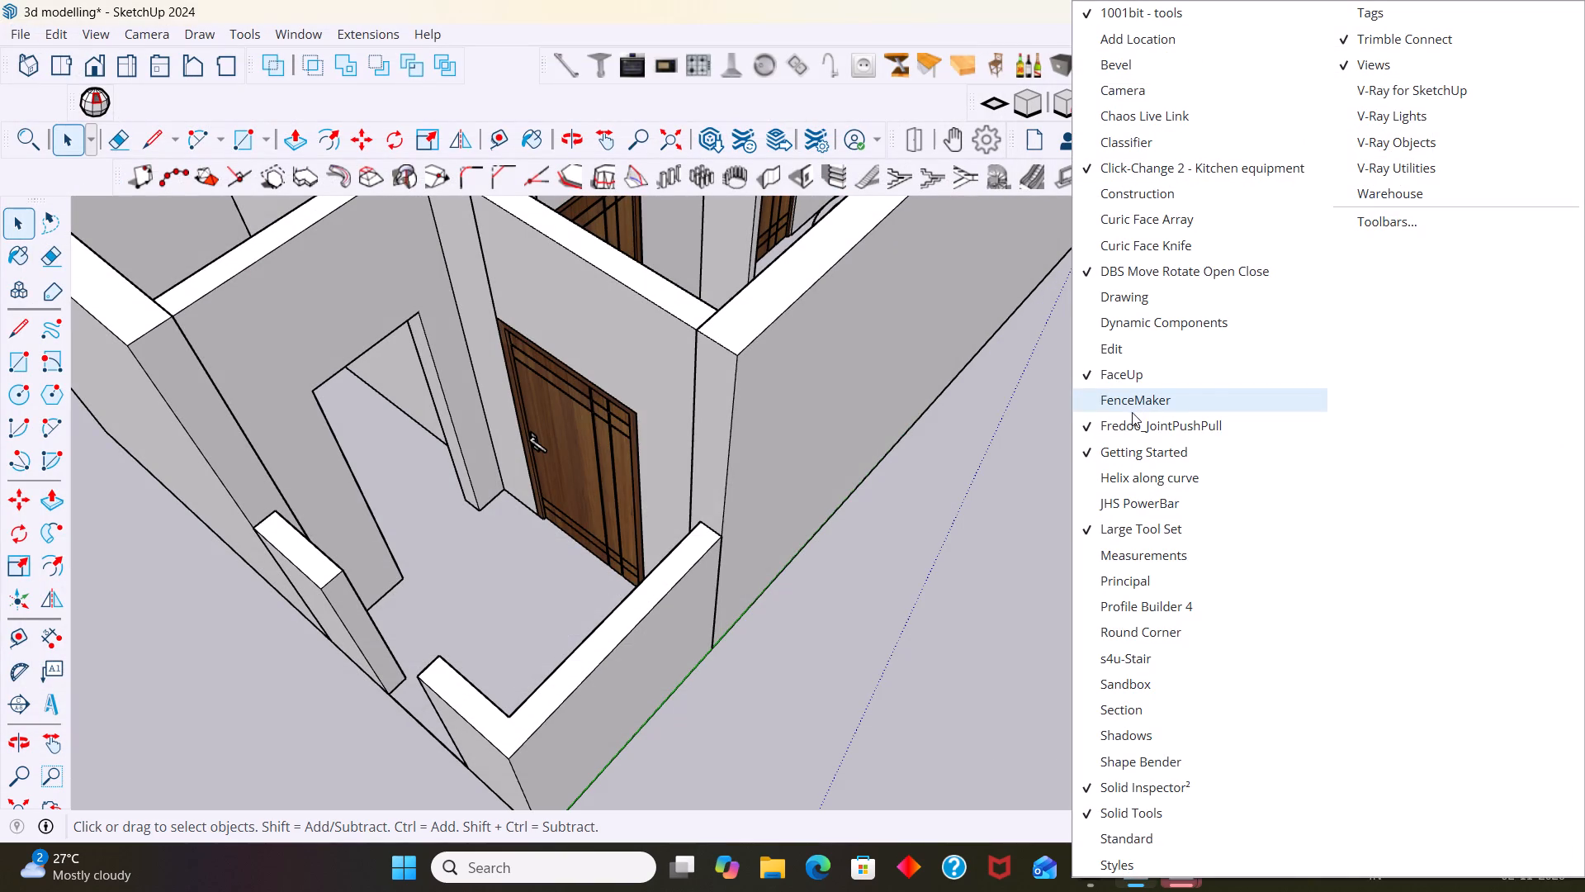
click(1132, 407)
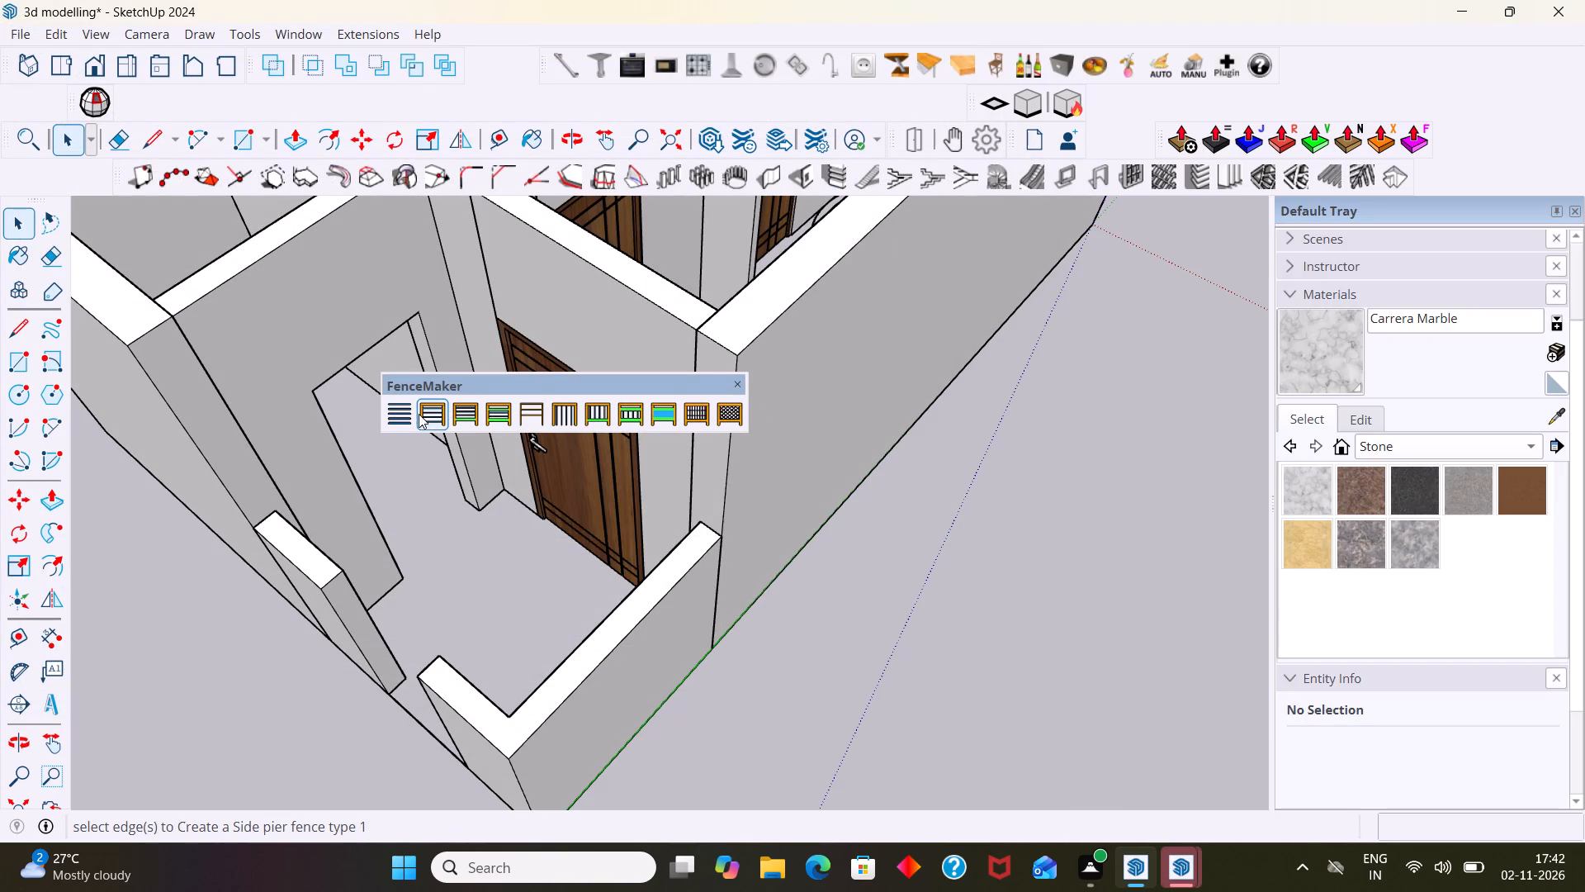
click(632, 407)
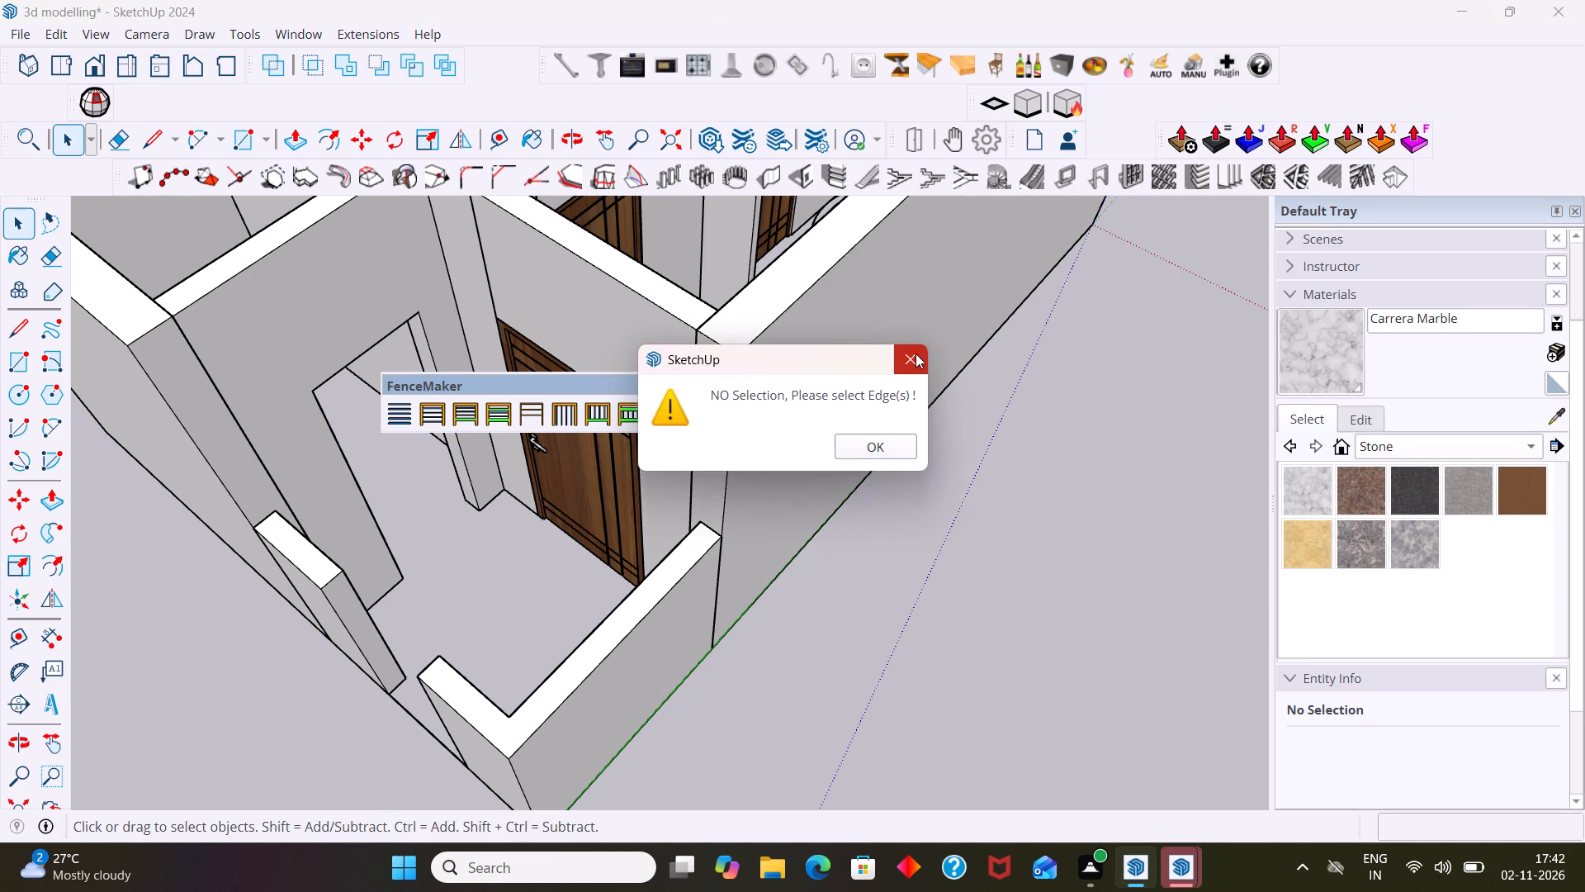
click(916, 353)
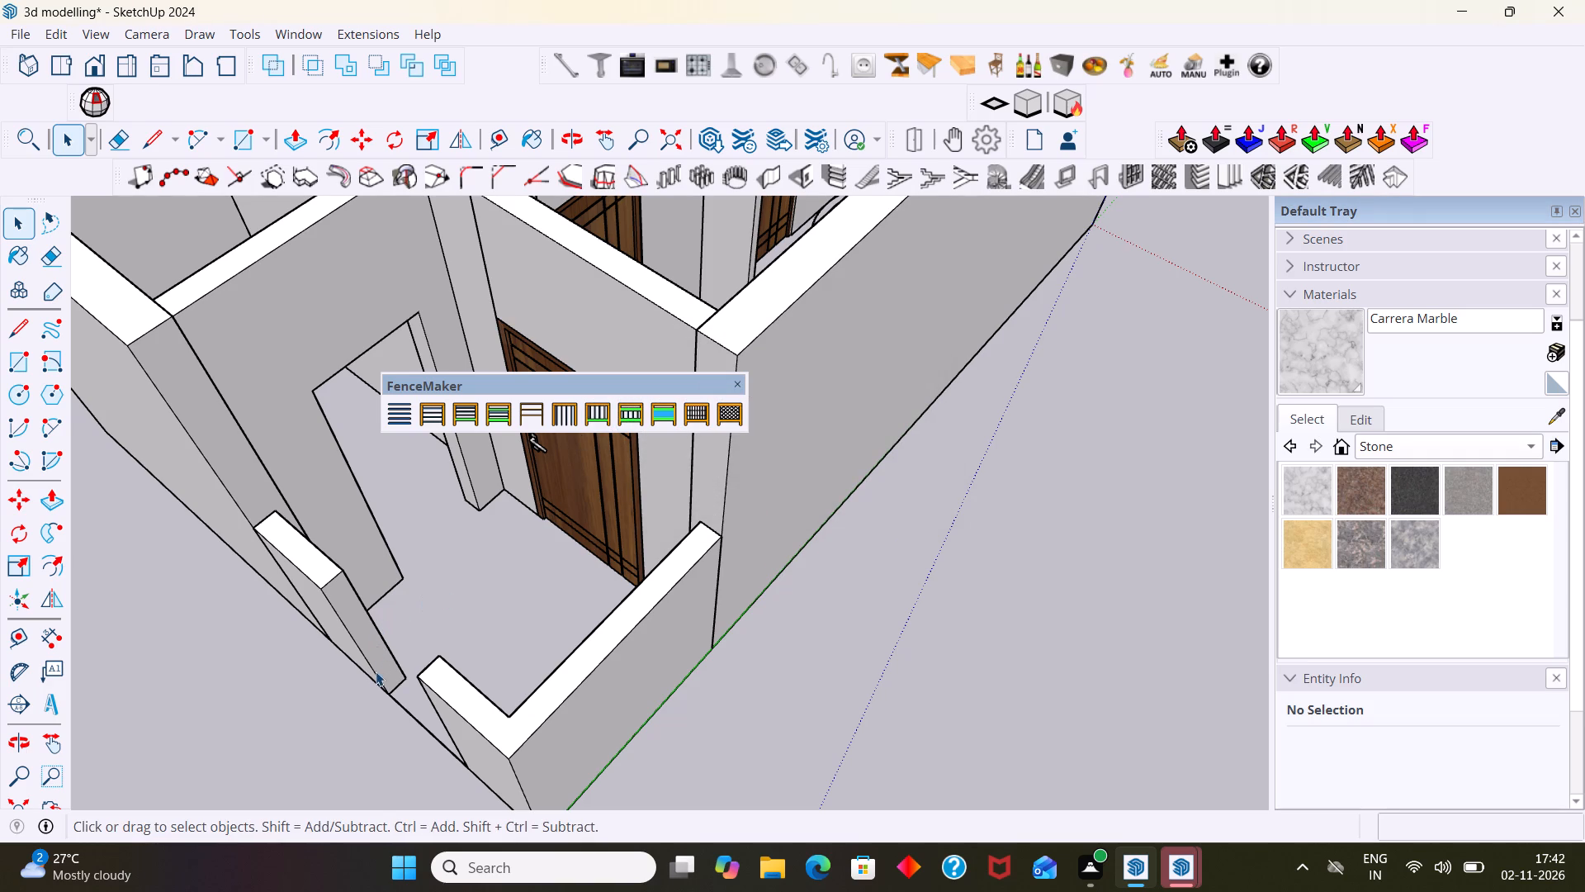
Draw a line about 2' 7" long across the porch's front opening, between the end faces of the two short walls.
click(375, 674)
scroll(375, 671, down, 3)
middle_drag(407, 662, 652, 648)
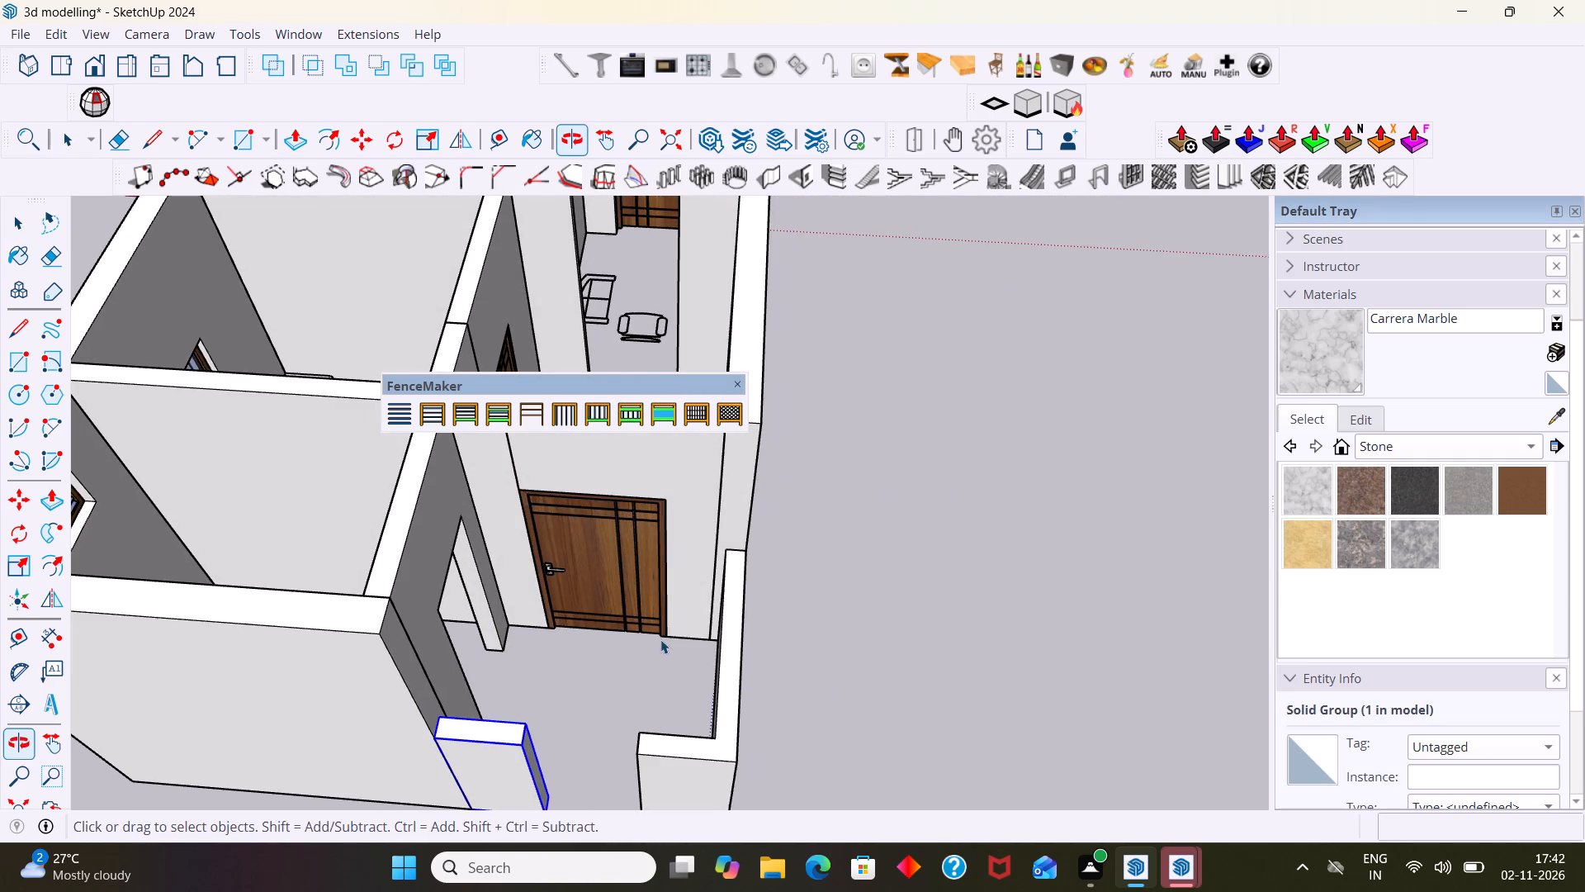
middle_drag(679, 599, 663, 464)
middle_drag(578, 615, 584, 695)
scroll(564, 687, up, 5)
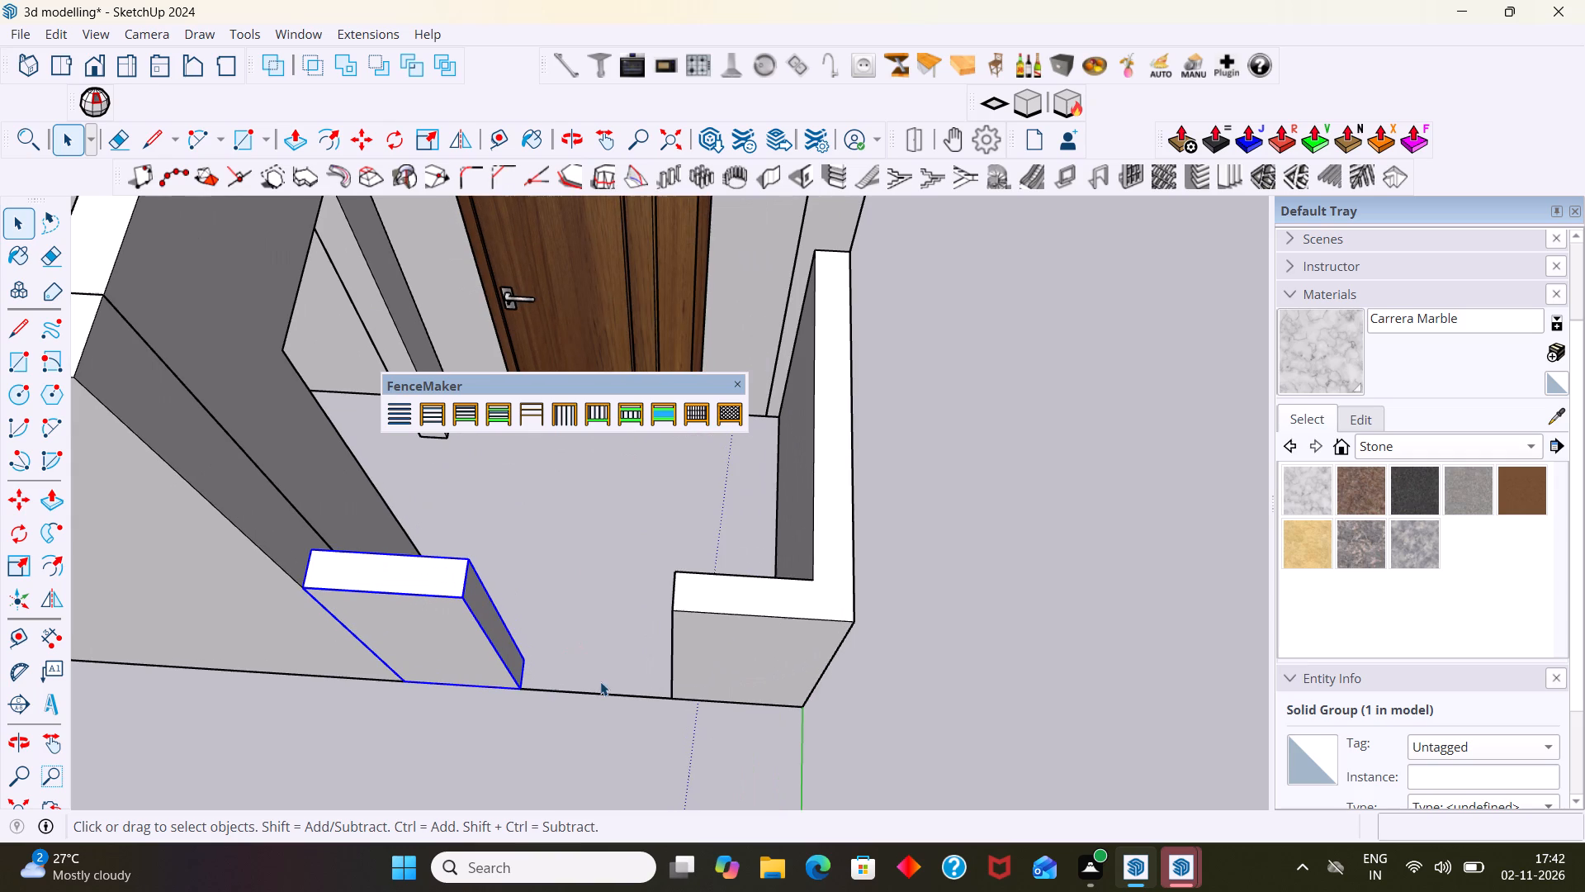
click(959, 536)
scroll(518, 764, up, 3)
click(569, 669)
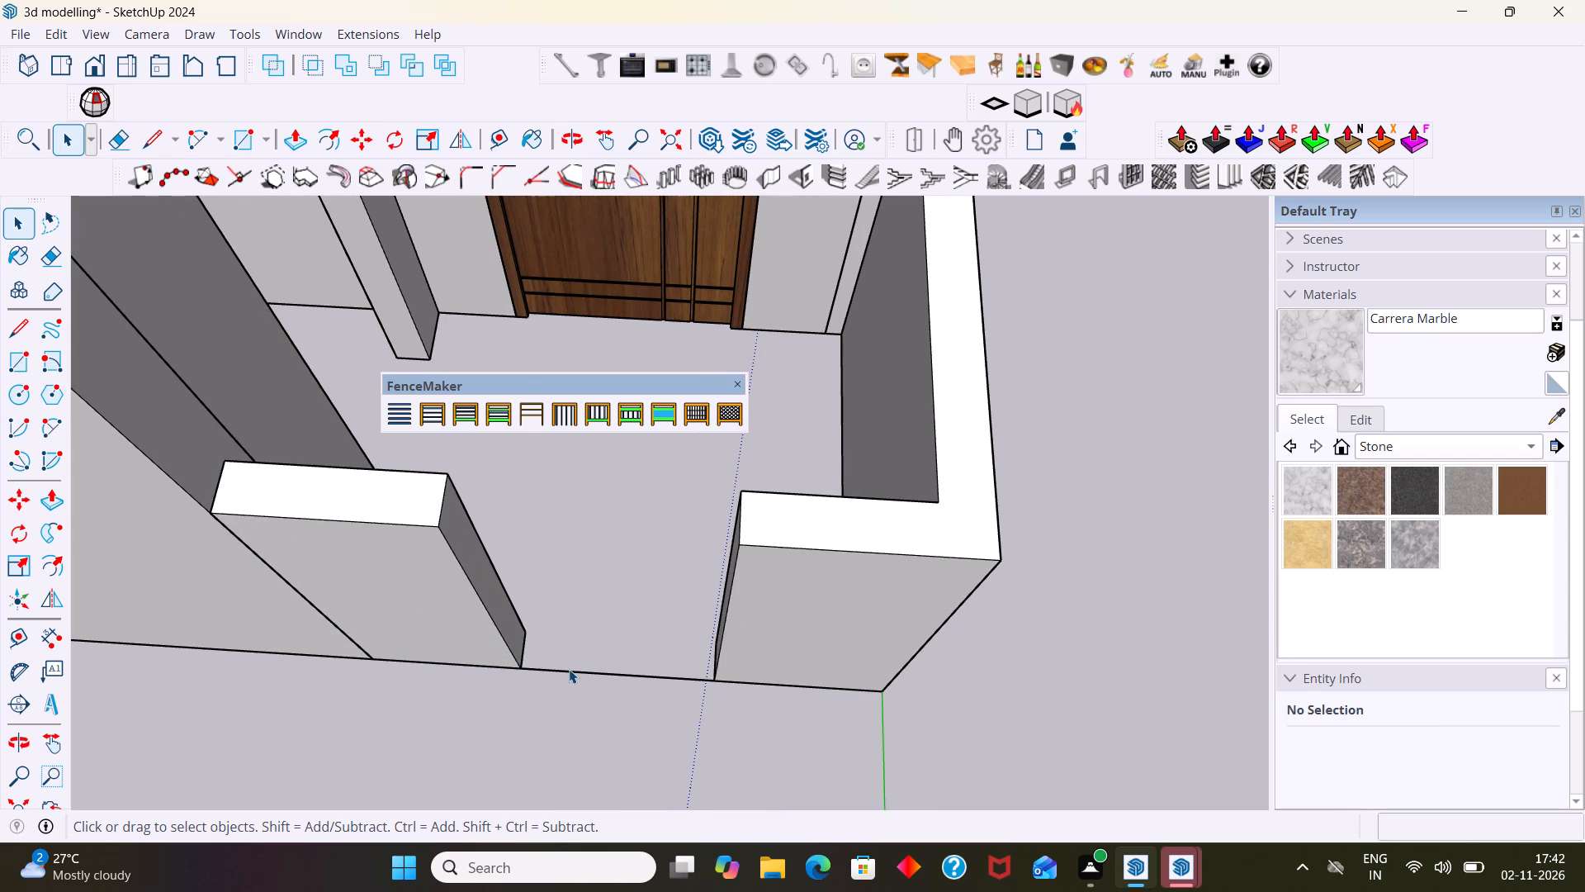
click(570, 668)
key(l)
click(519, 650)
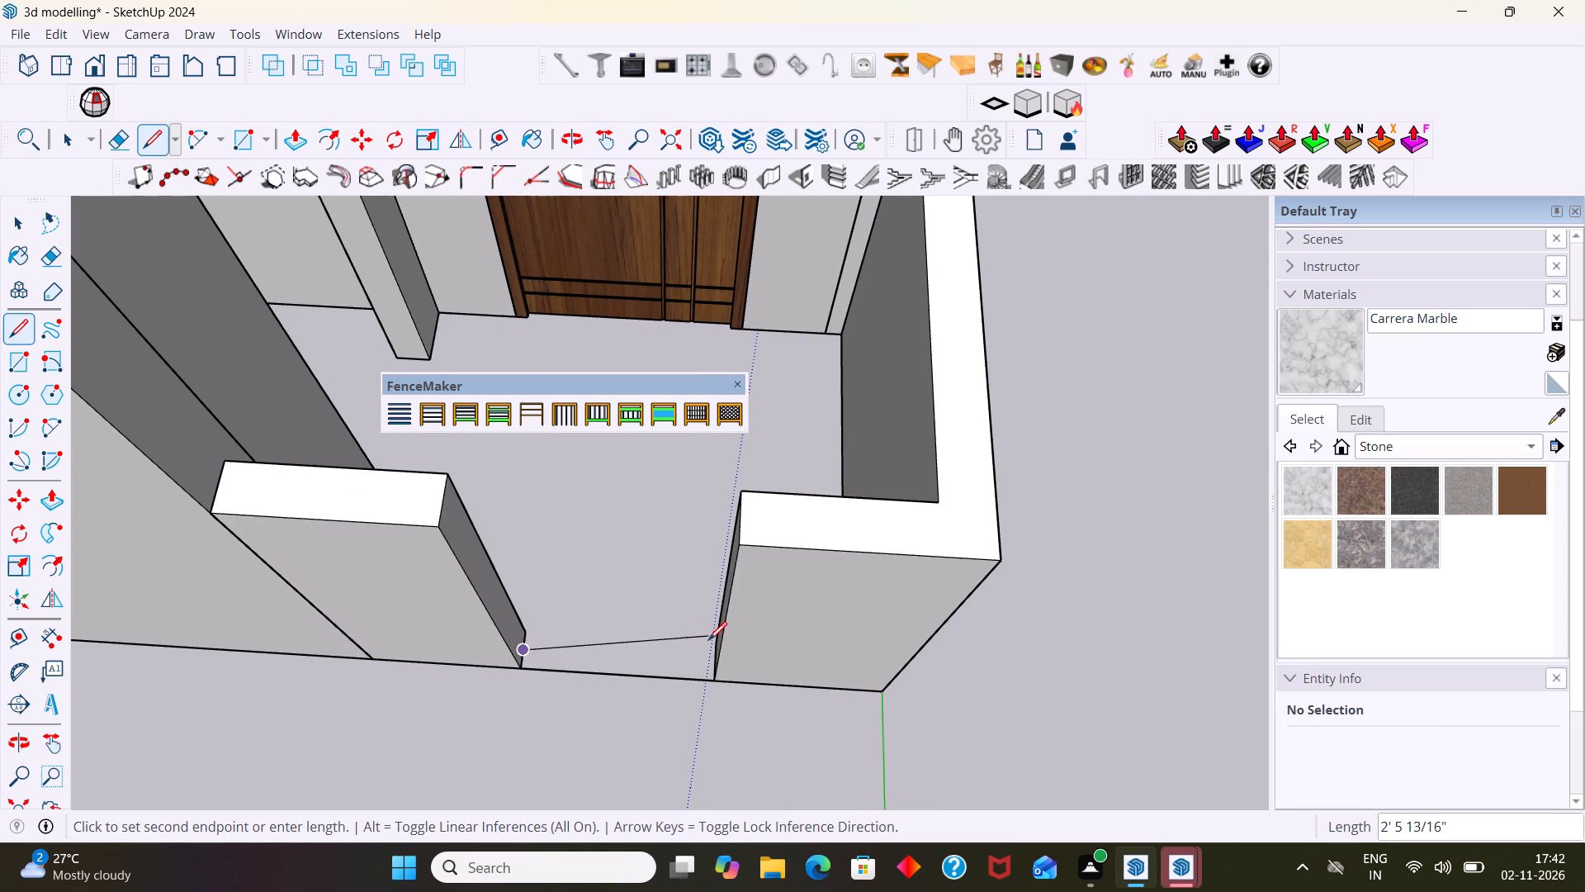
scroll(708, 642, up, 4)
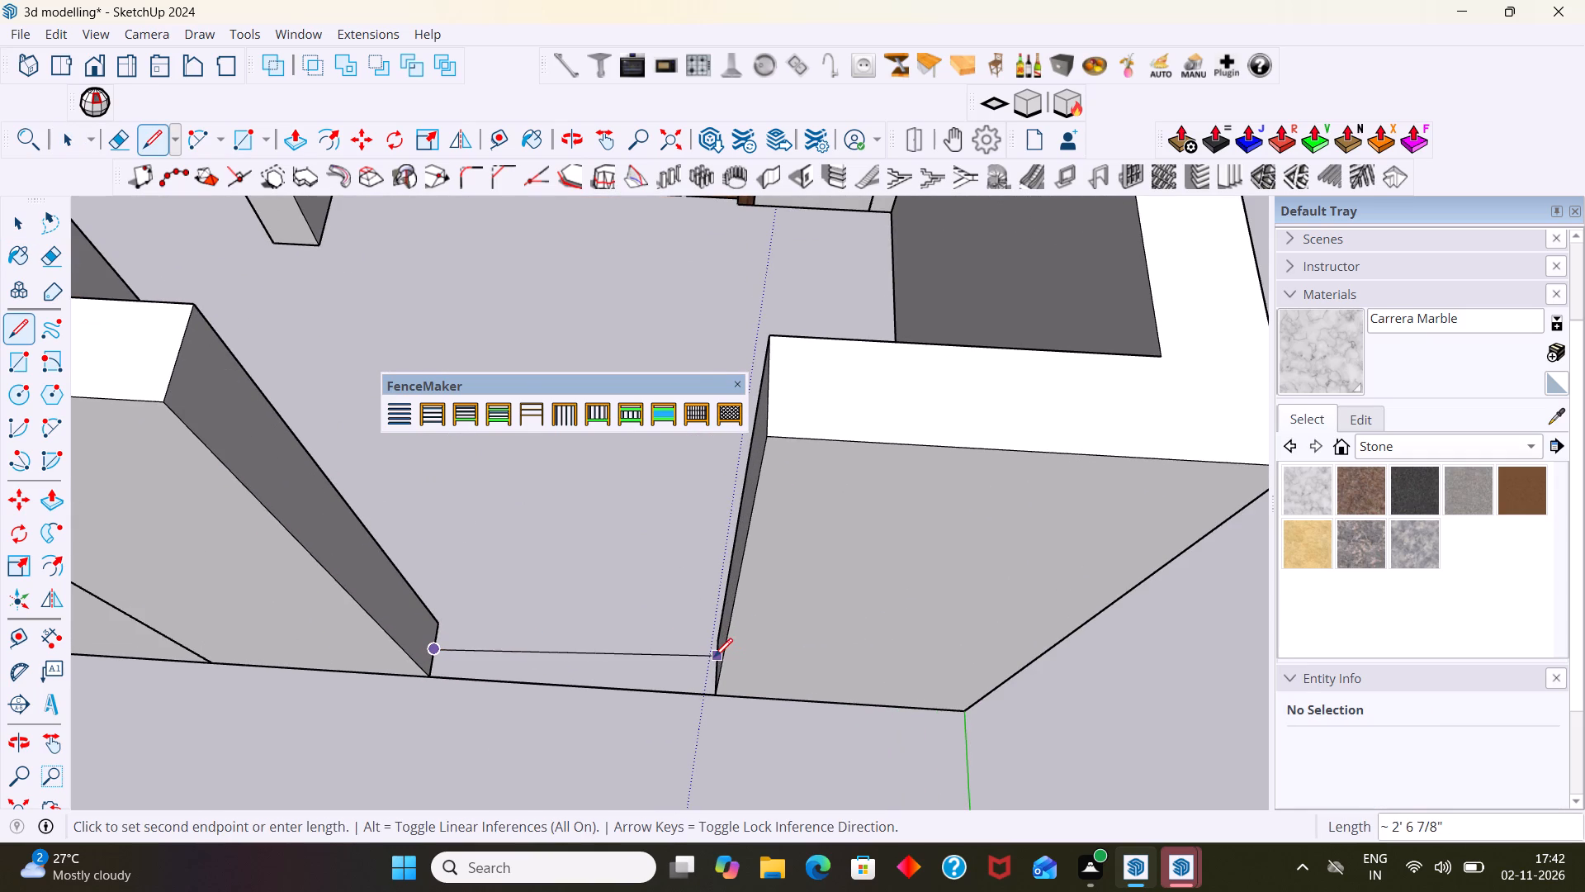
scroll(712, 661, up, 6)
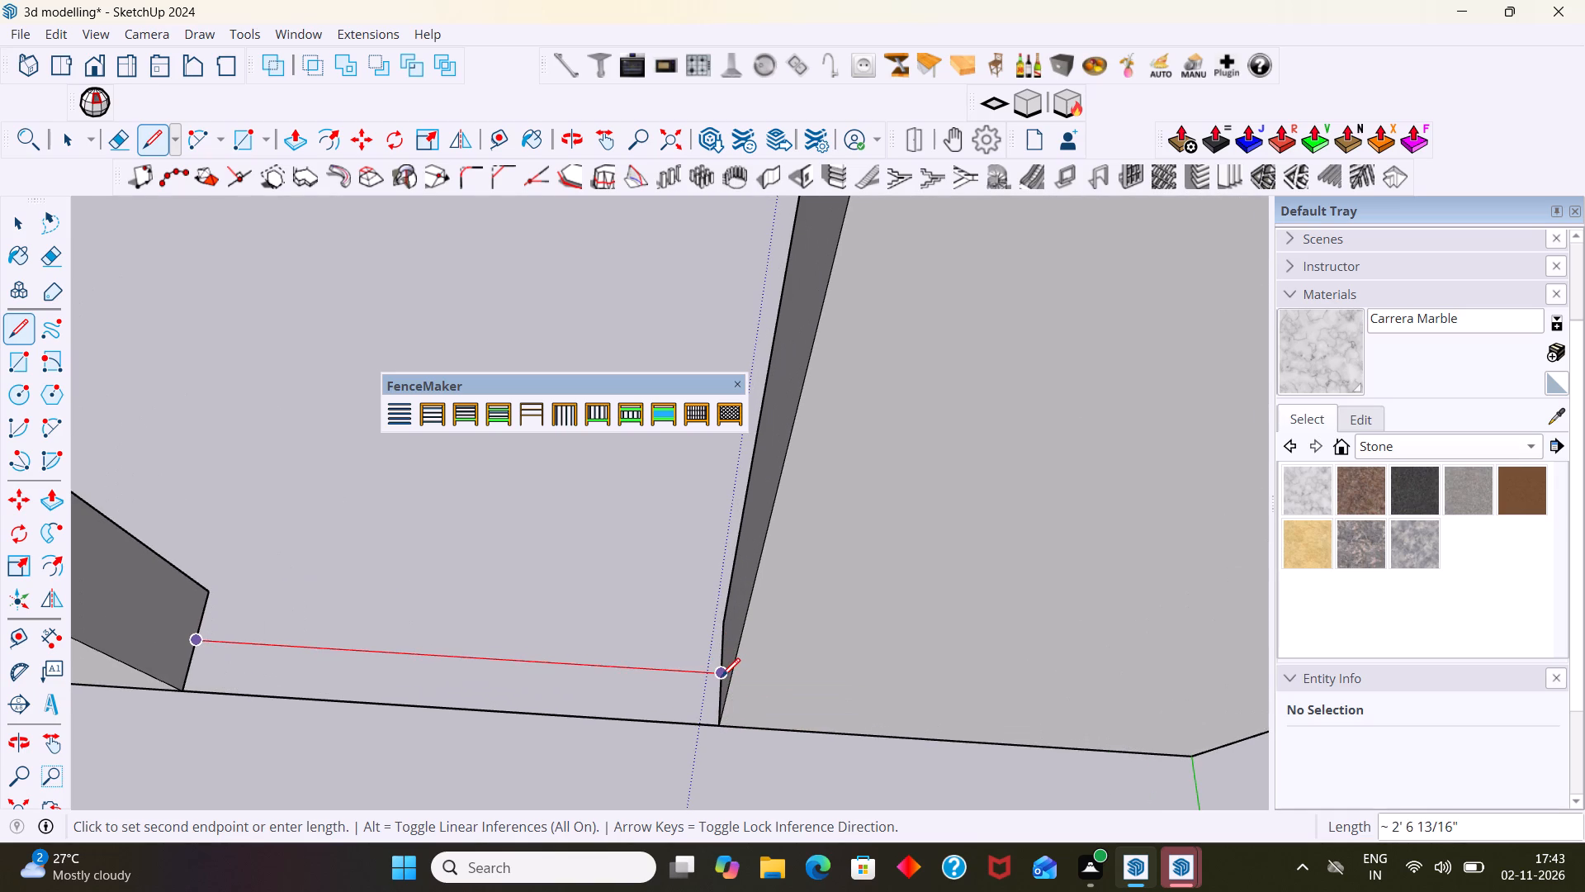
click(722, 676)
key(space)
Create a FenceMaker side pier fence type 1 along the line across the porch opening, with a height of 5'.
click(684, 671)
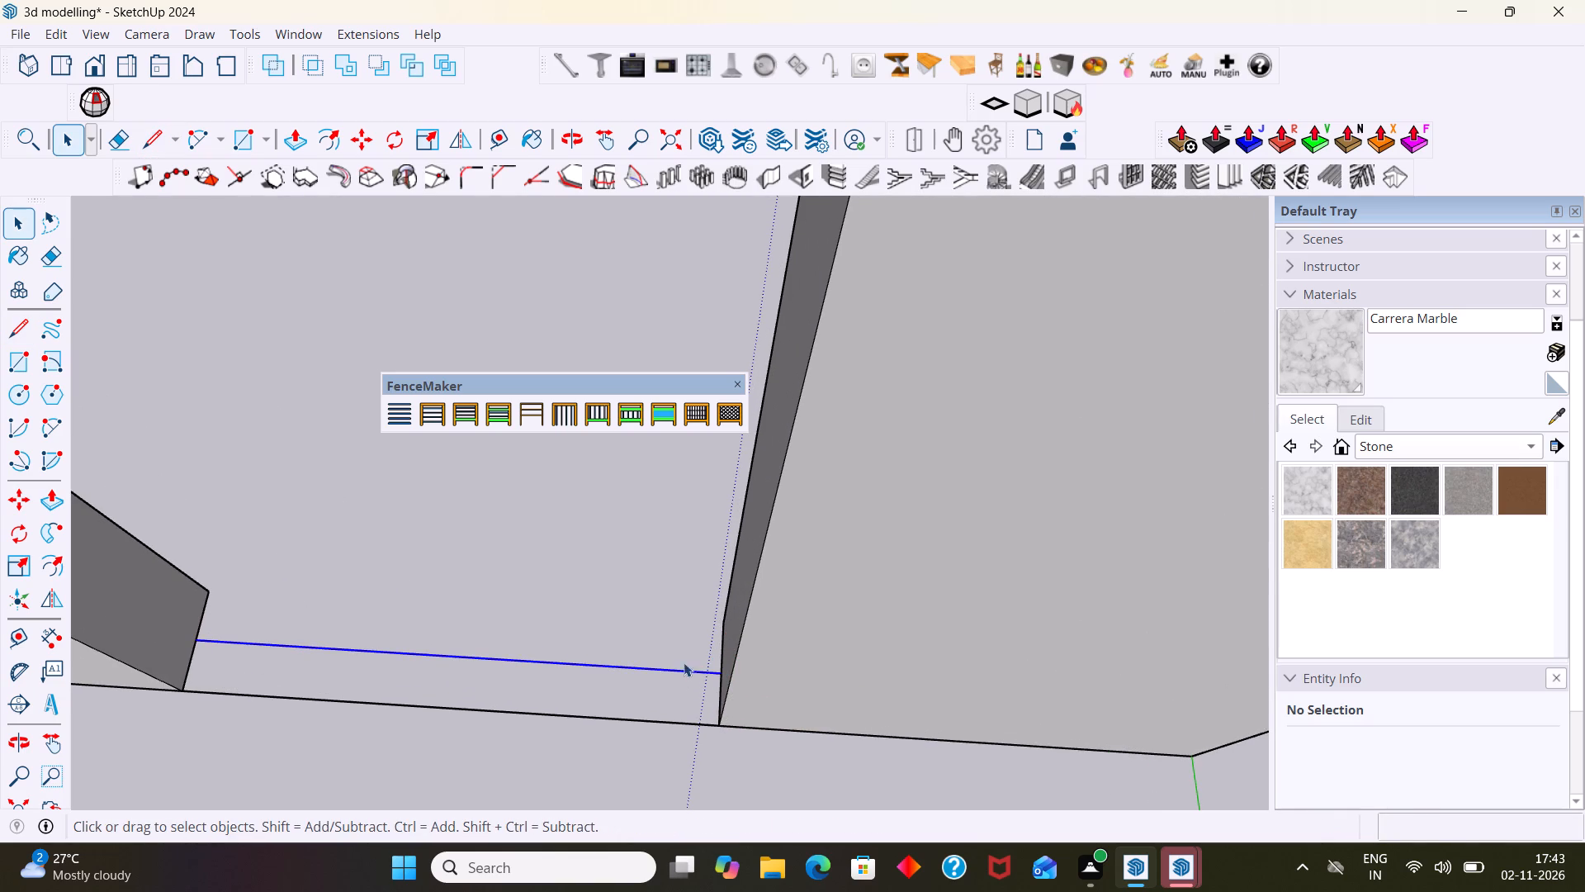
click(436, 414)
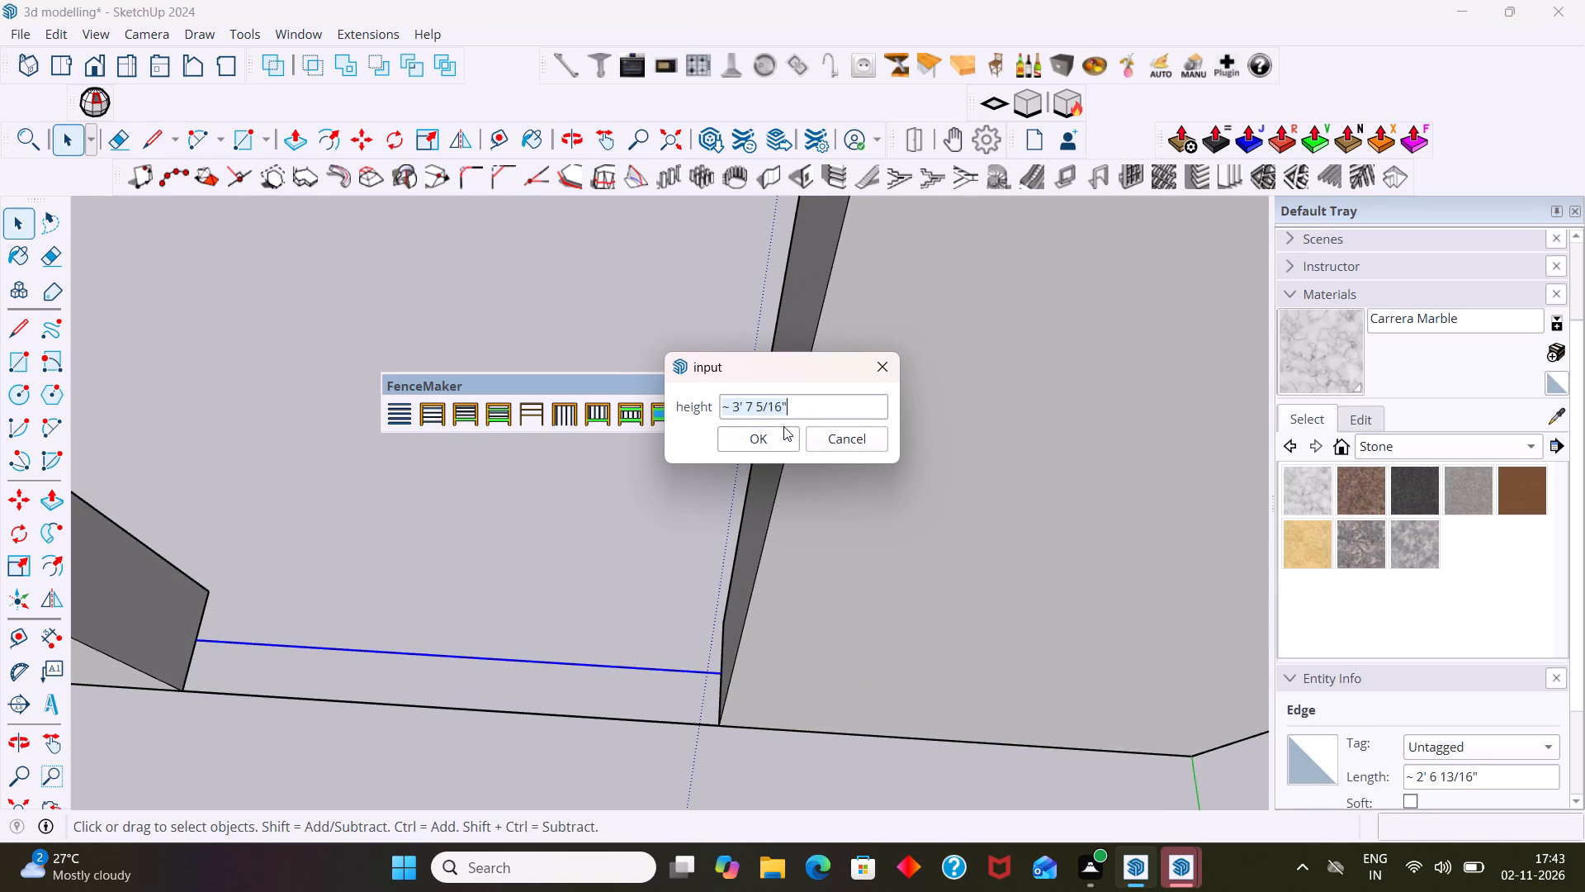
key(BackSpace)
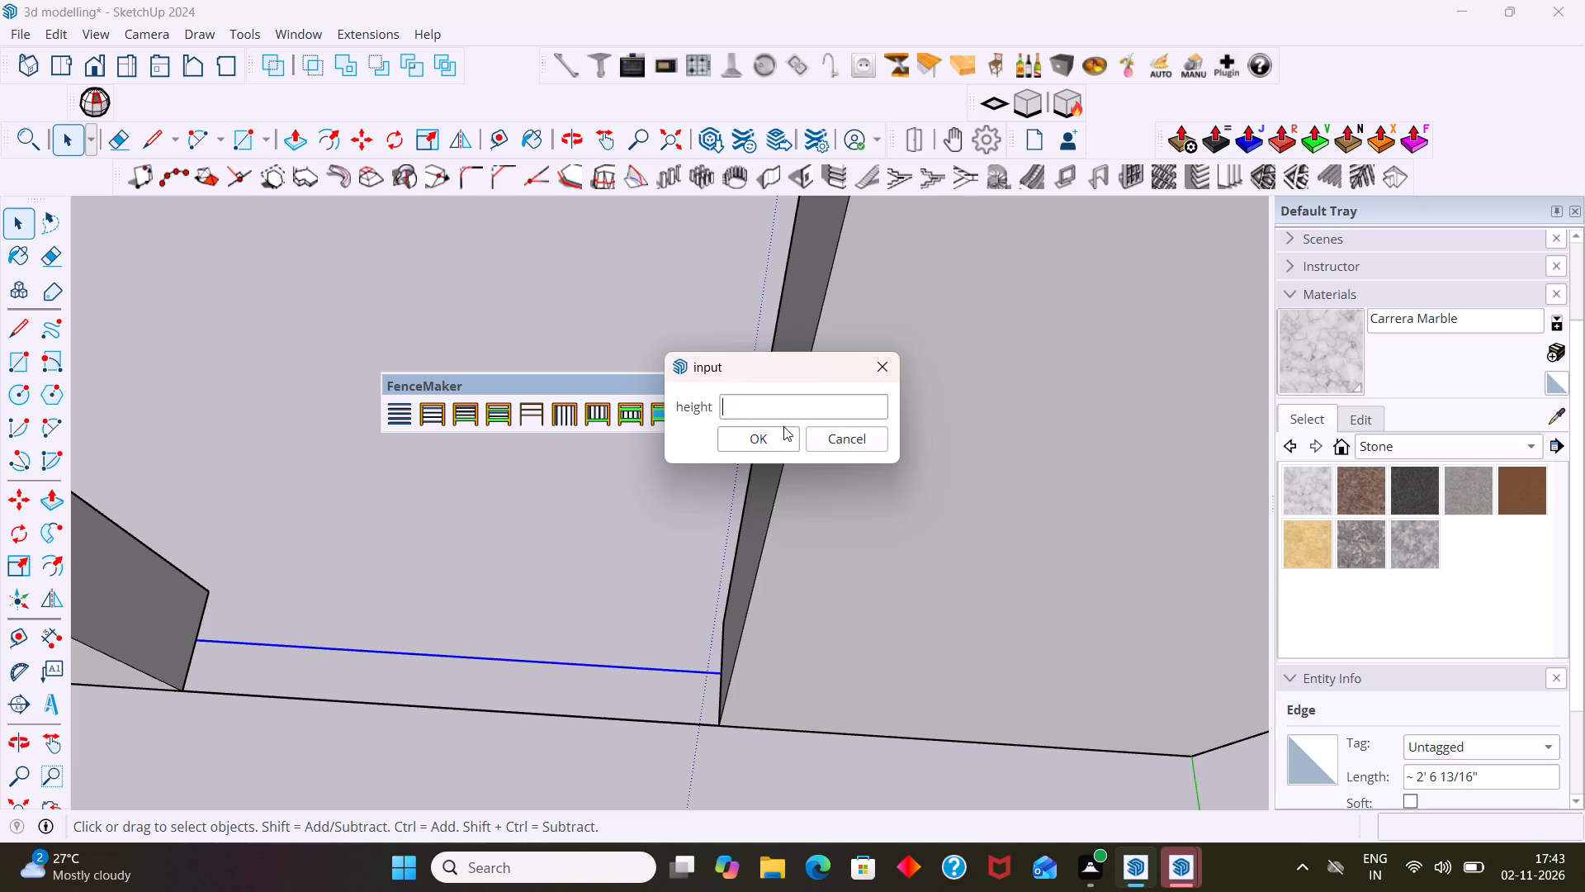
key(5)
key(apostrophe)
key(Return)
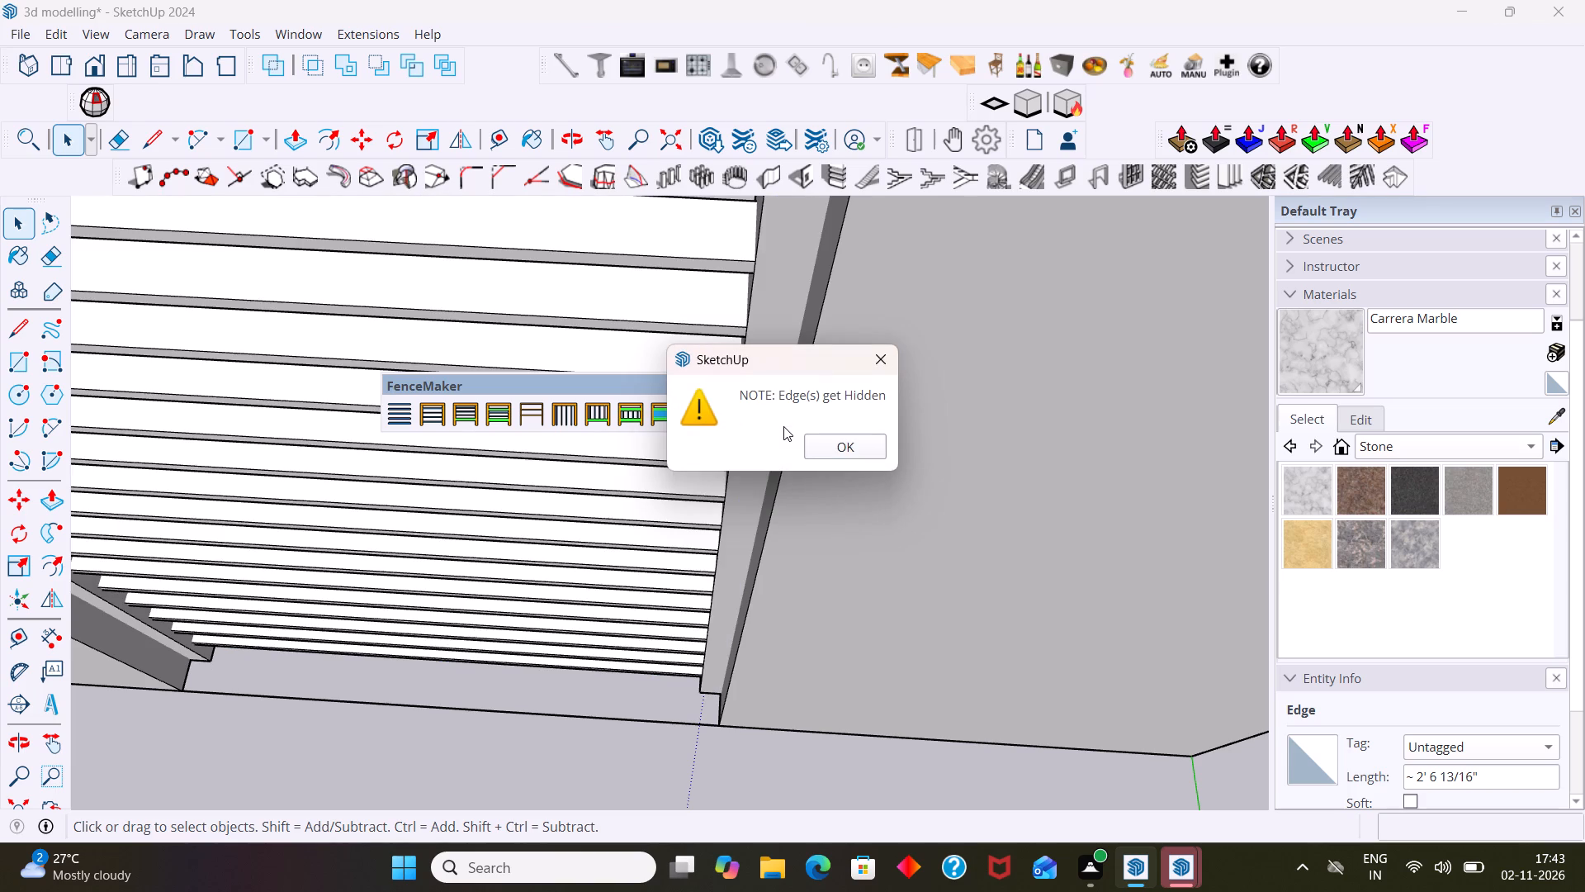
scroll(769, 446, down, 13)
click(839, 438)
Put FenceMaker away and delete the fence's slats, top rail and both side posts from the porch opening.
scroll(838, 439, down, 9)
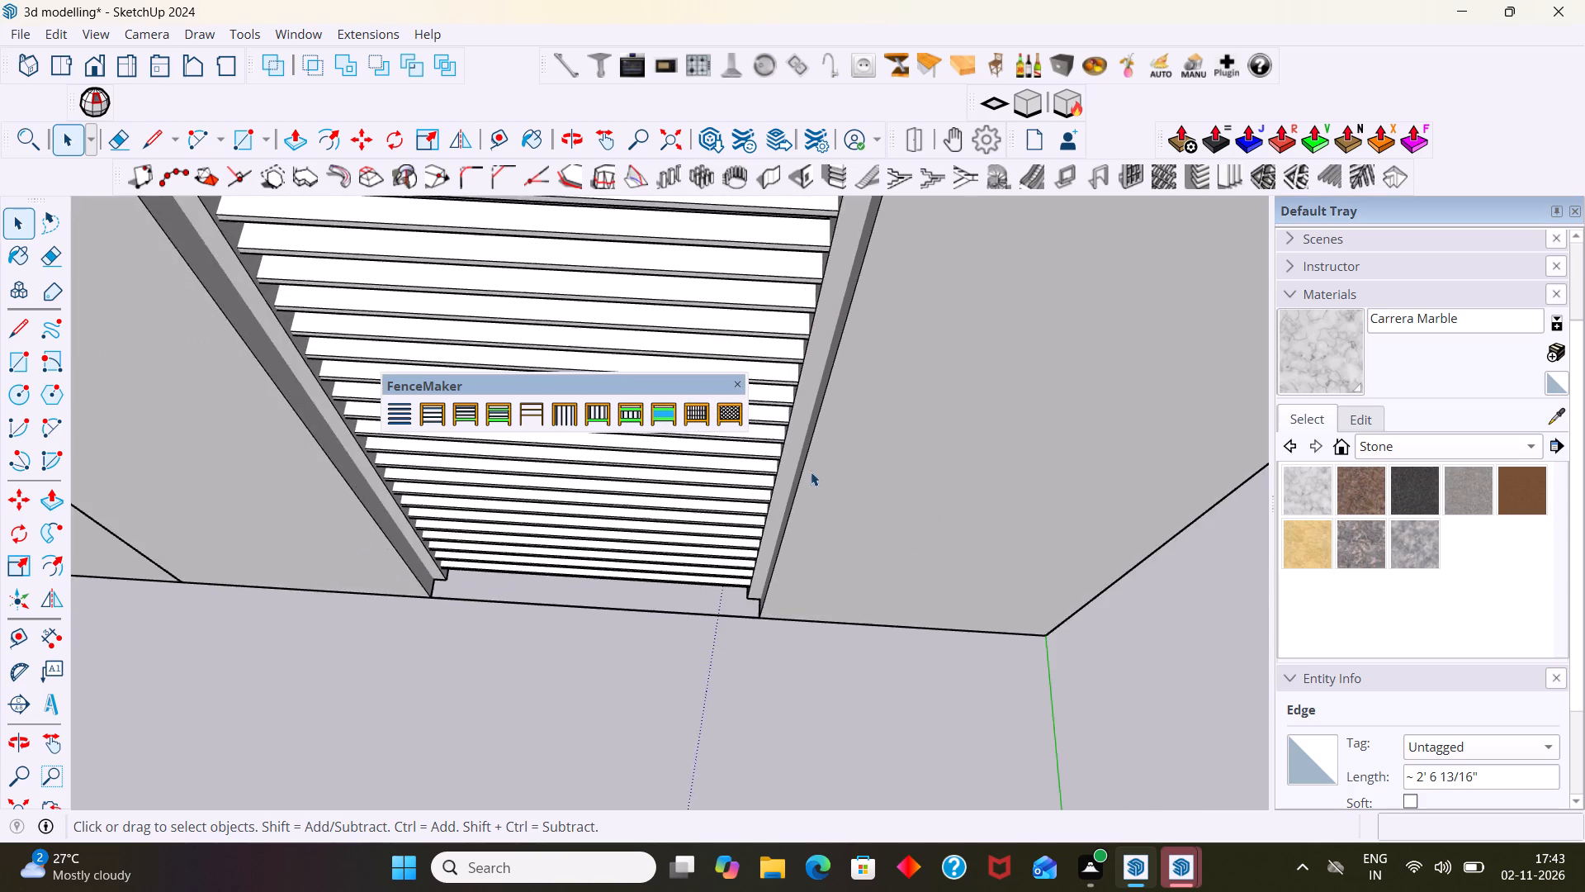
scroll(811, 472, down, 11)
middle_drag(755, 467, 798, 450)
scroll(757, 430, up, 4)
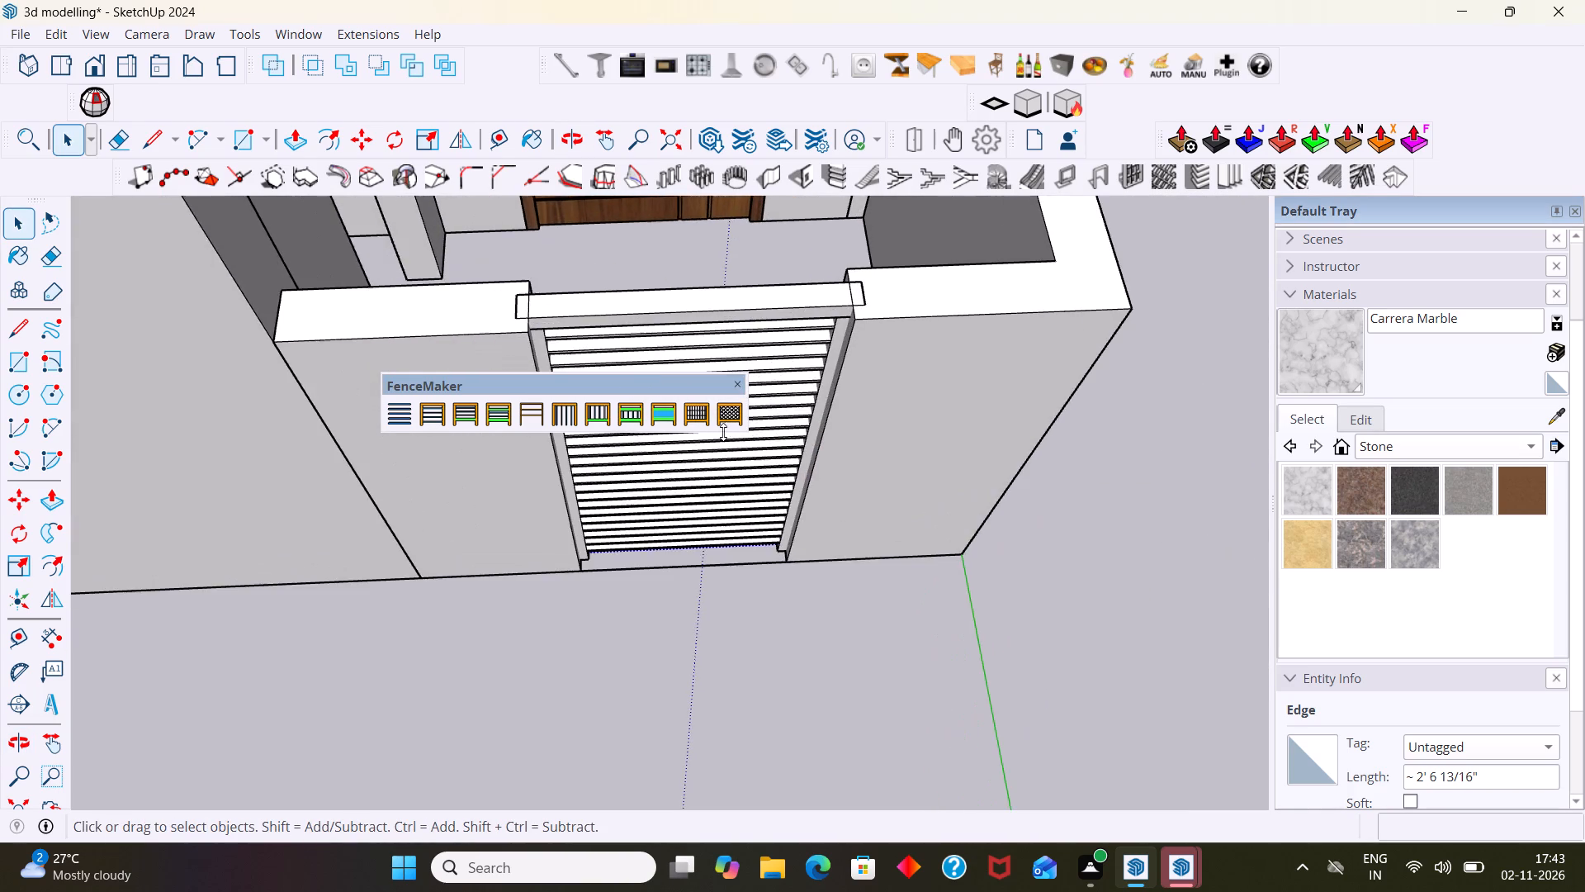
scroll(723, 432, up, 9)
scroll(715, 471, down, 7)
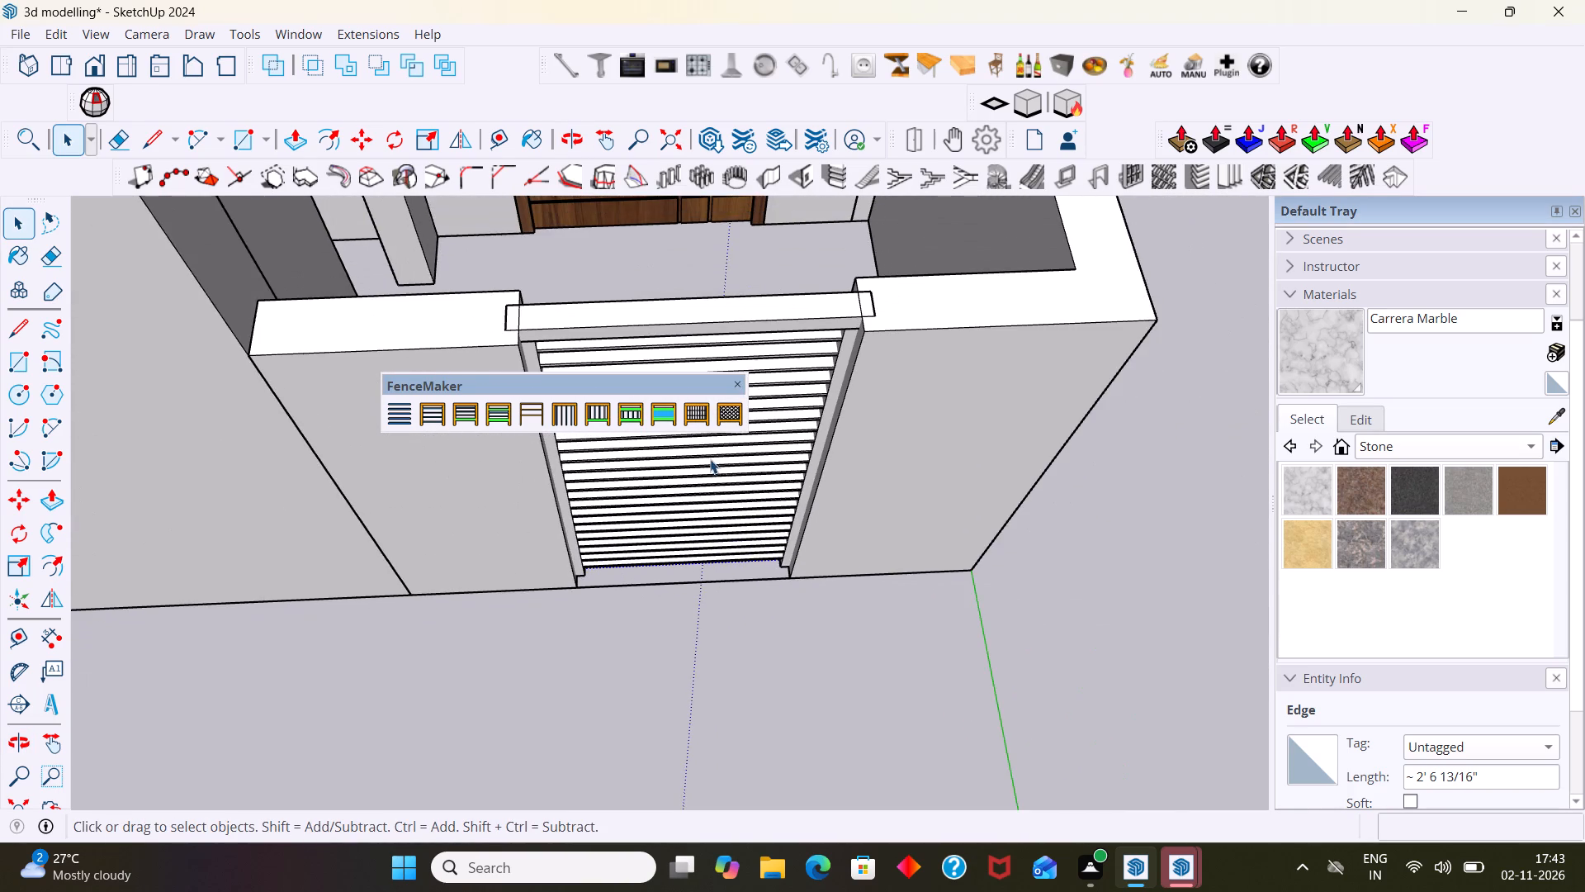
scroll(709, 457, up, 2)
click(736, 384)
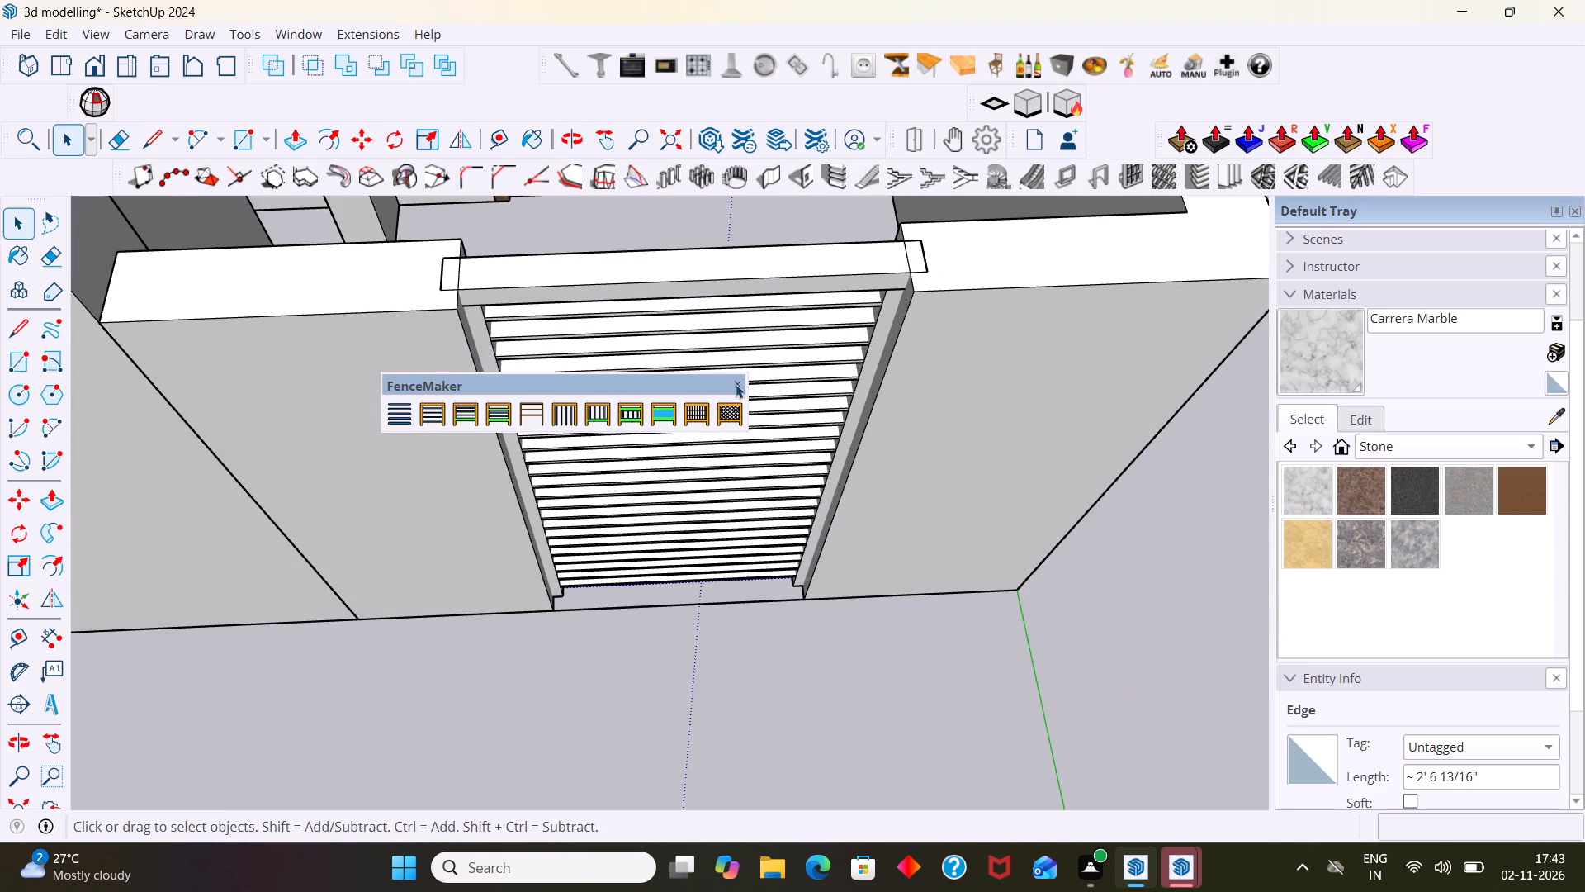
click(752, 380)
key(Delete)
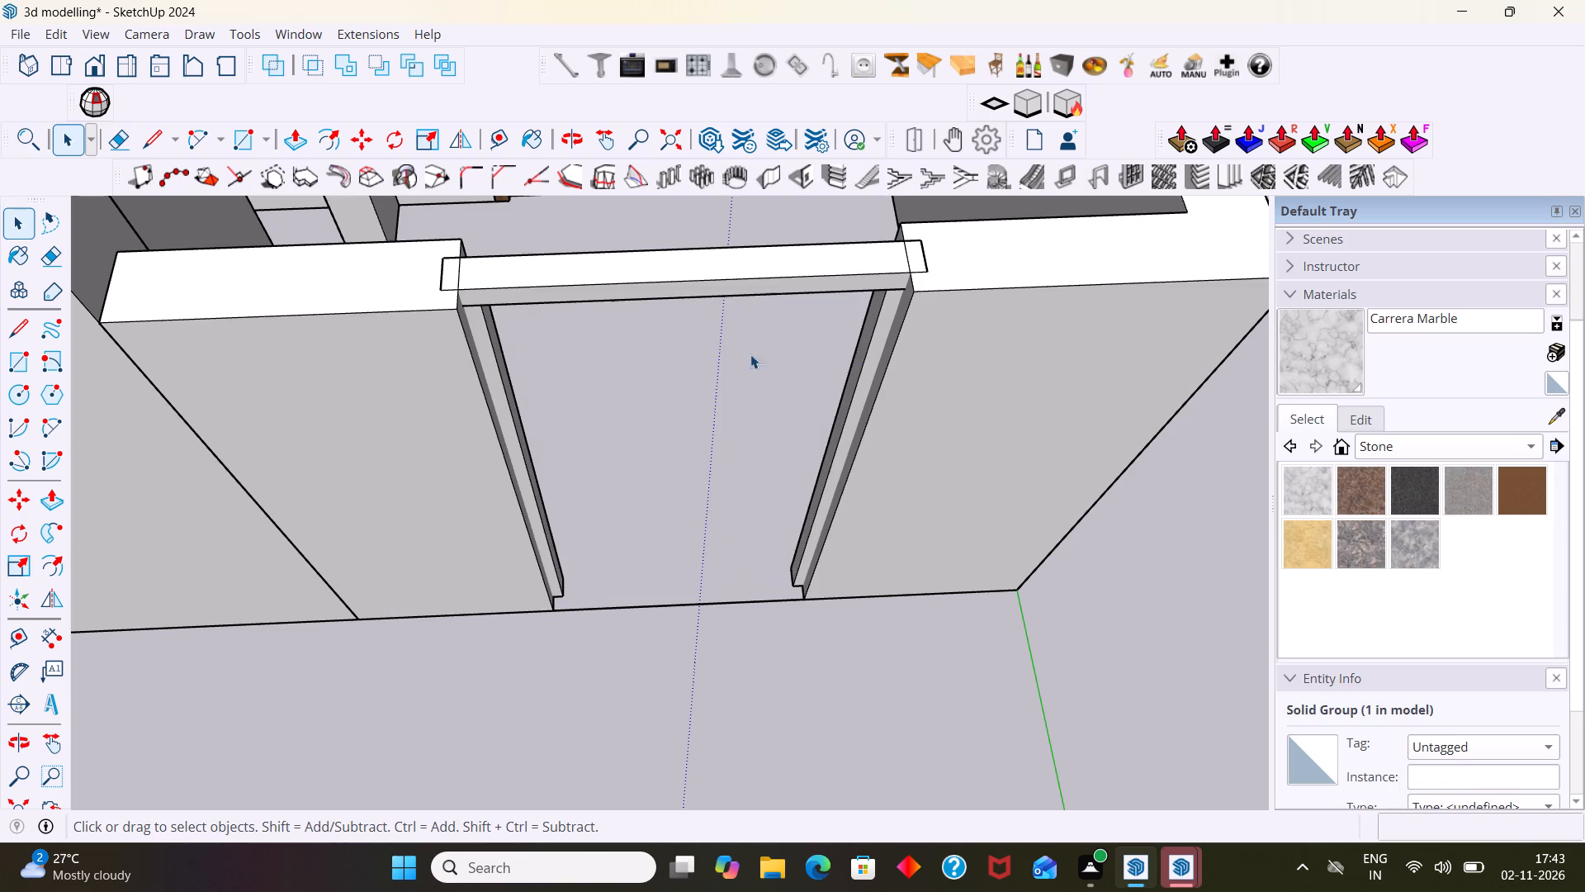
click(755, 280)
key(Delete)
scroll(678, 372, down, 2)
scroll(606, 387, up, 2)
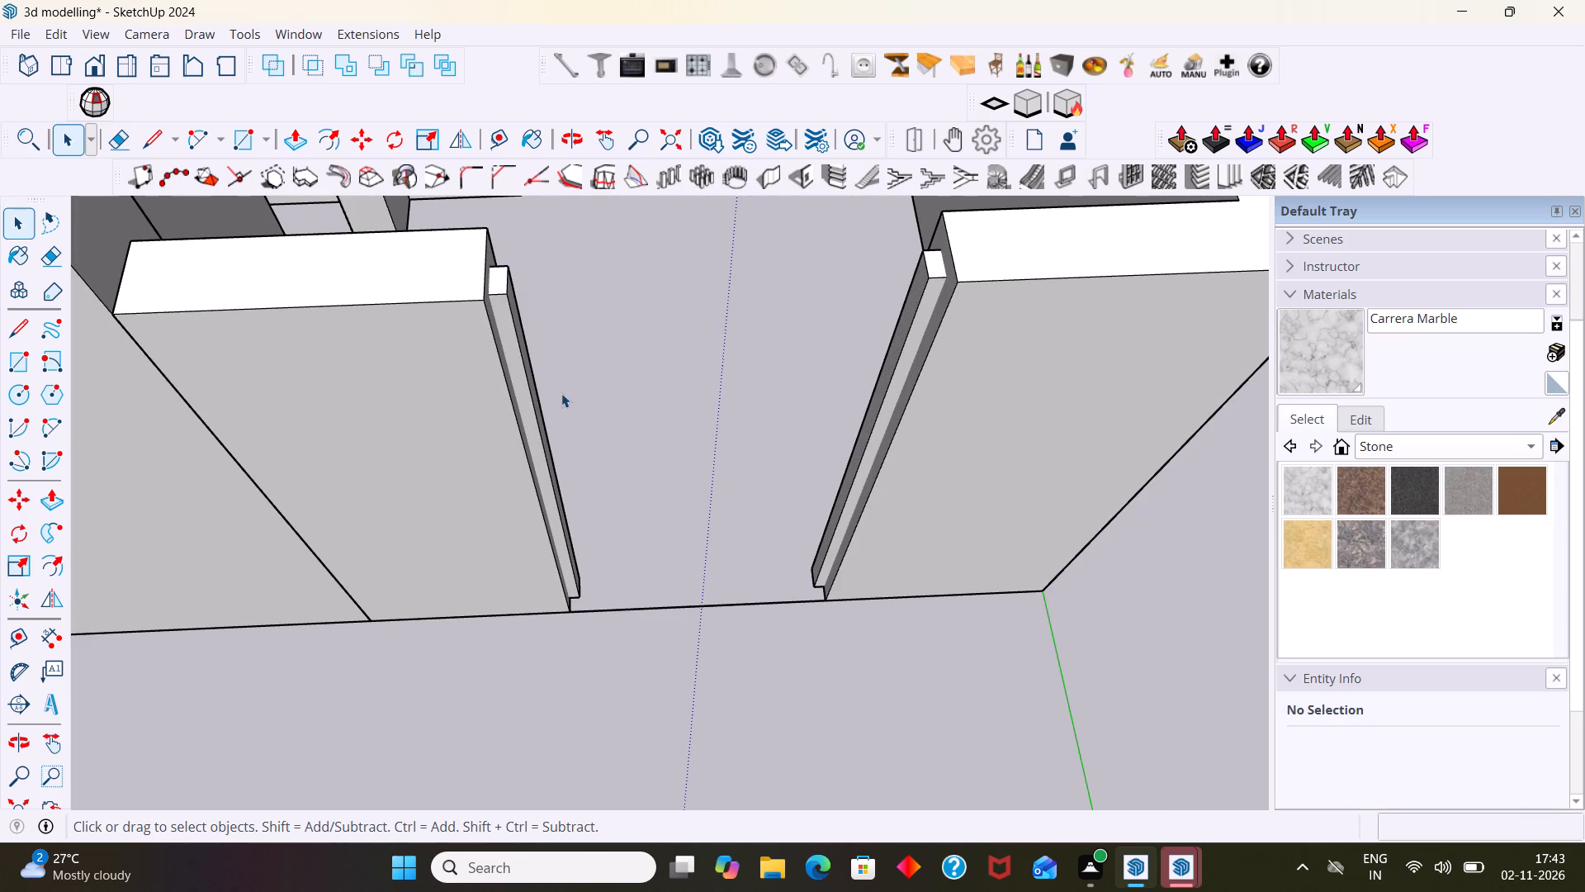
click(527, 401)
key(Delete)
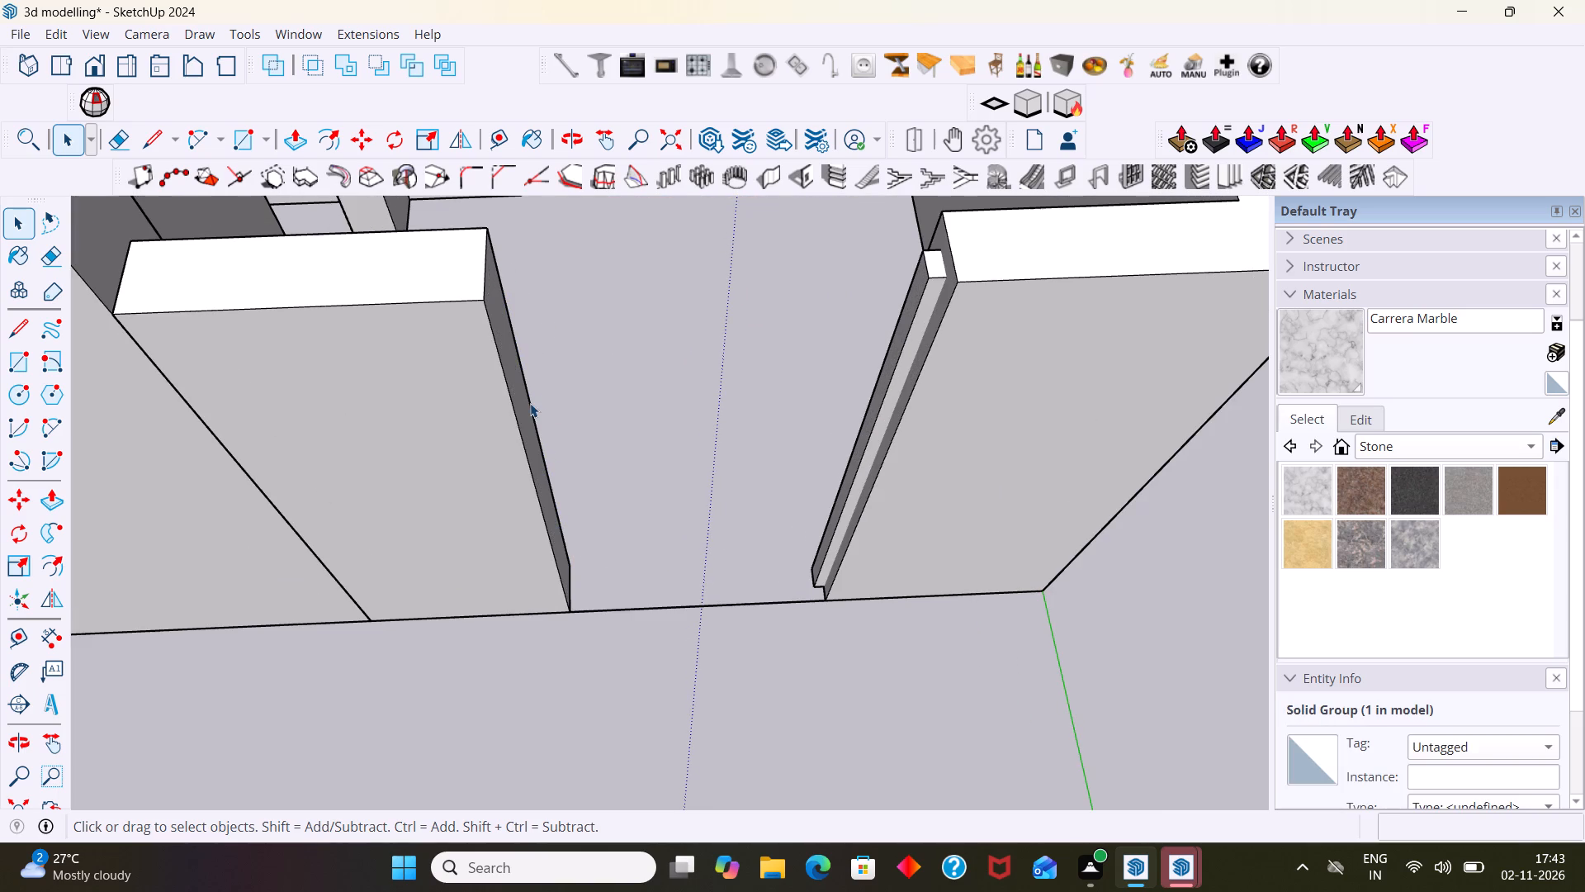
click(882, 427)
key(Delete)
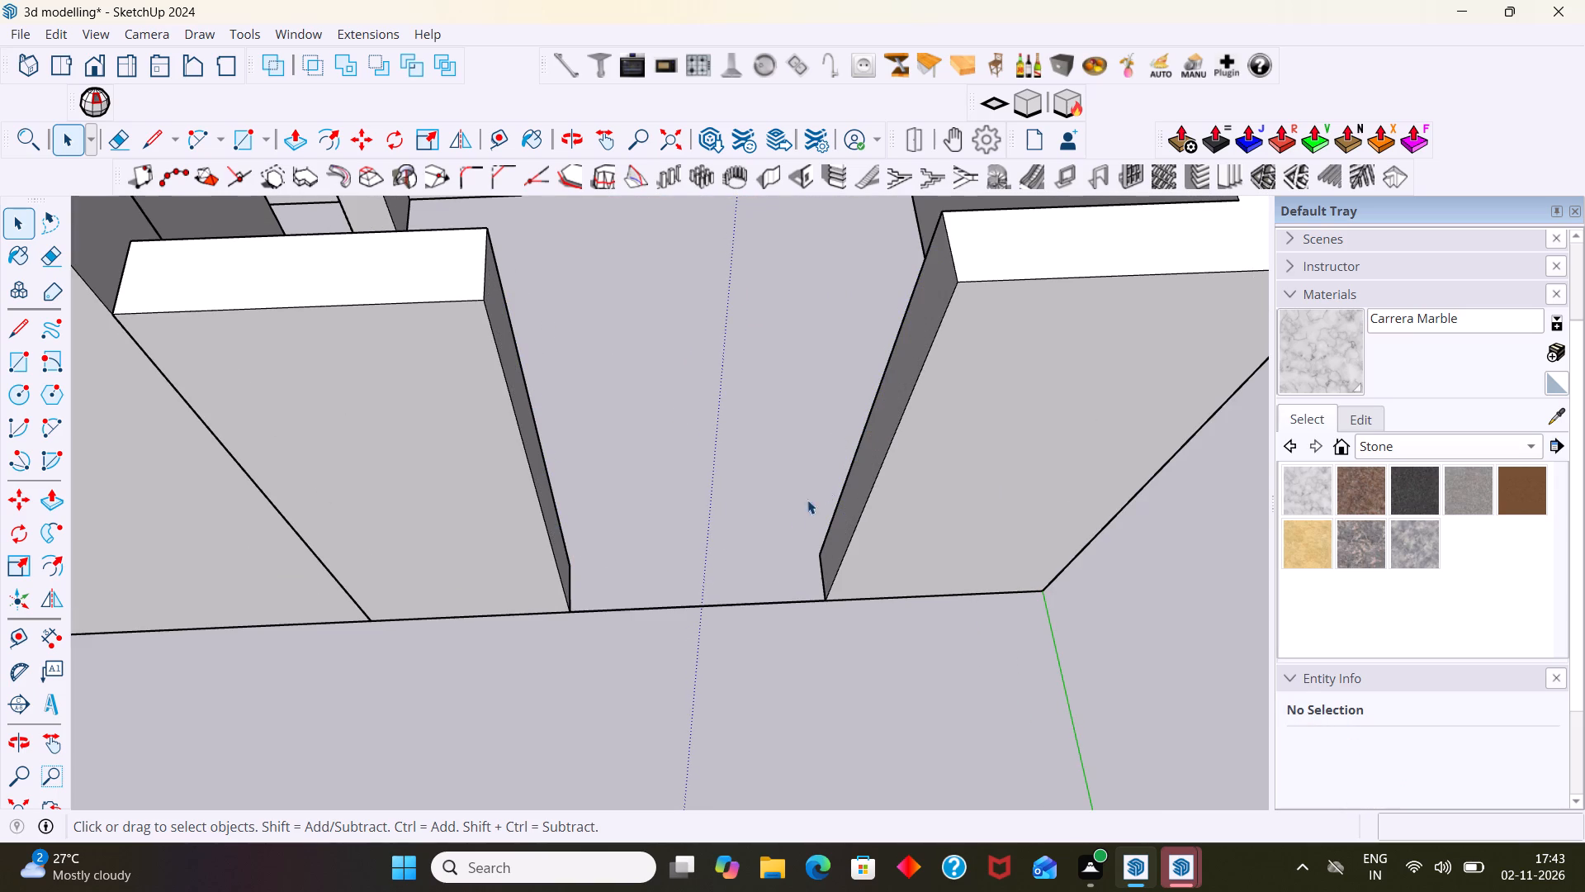
Draw a new line across the porch's front opening, from one short wall's end face to the other.
key(l)
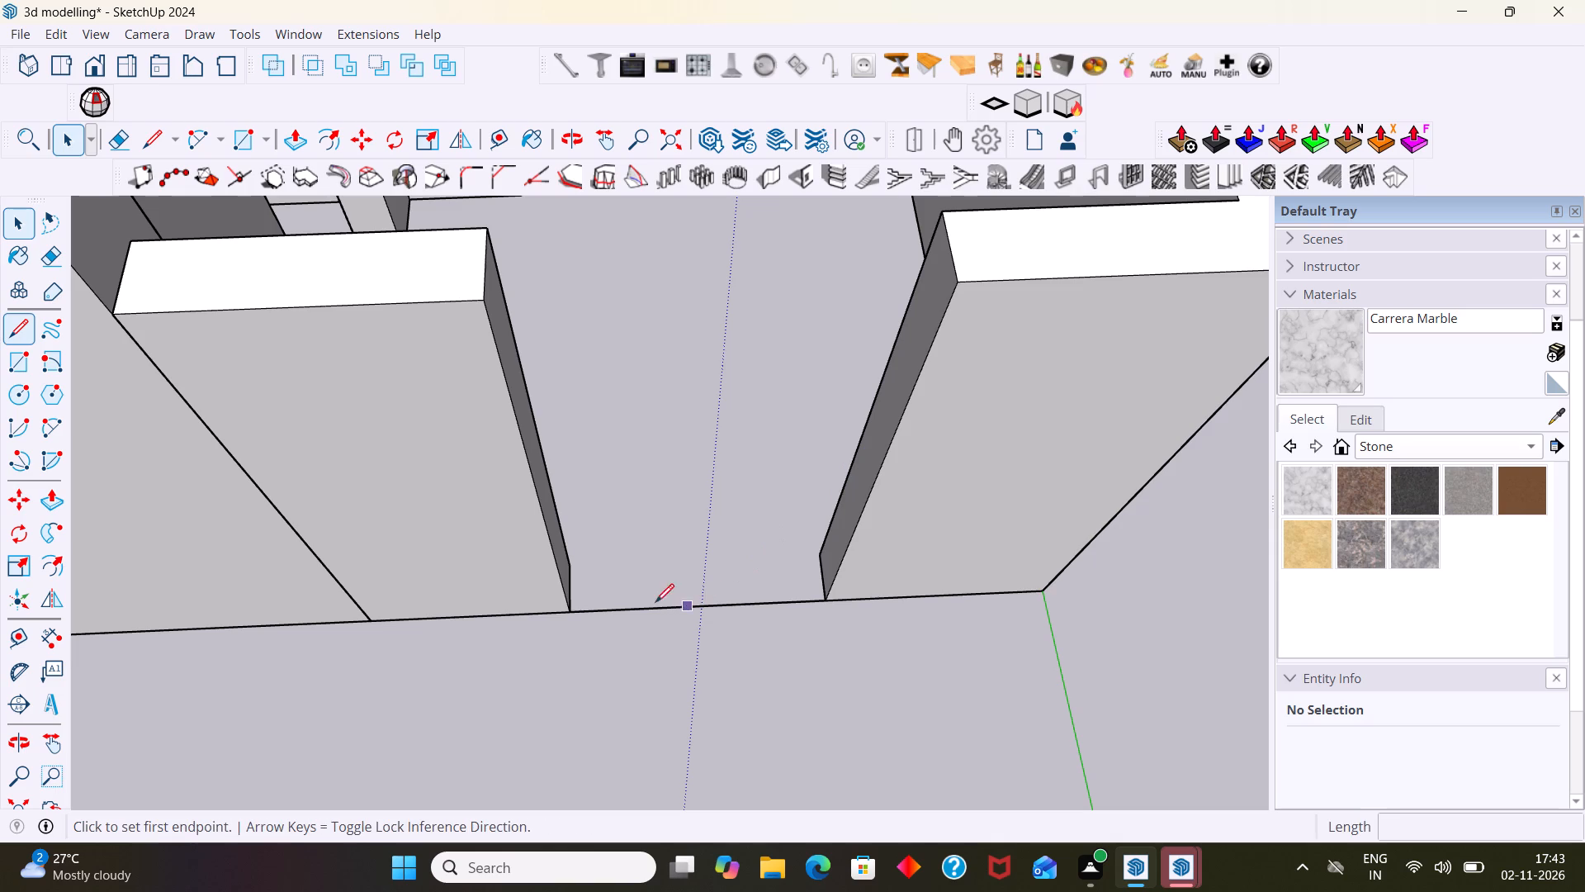
click(573, 583)
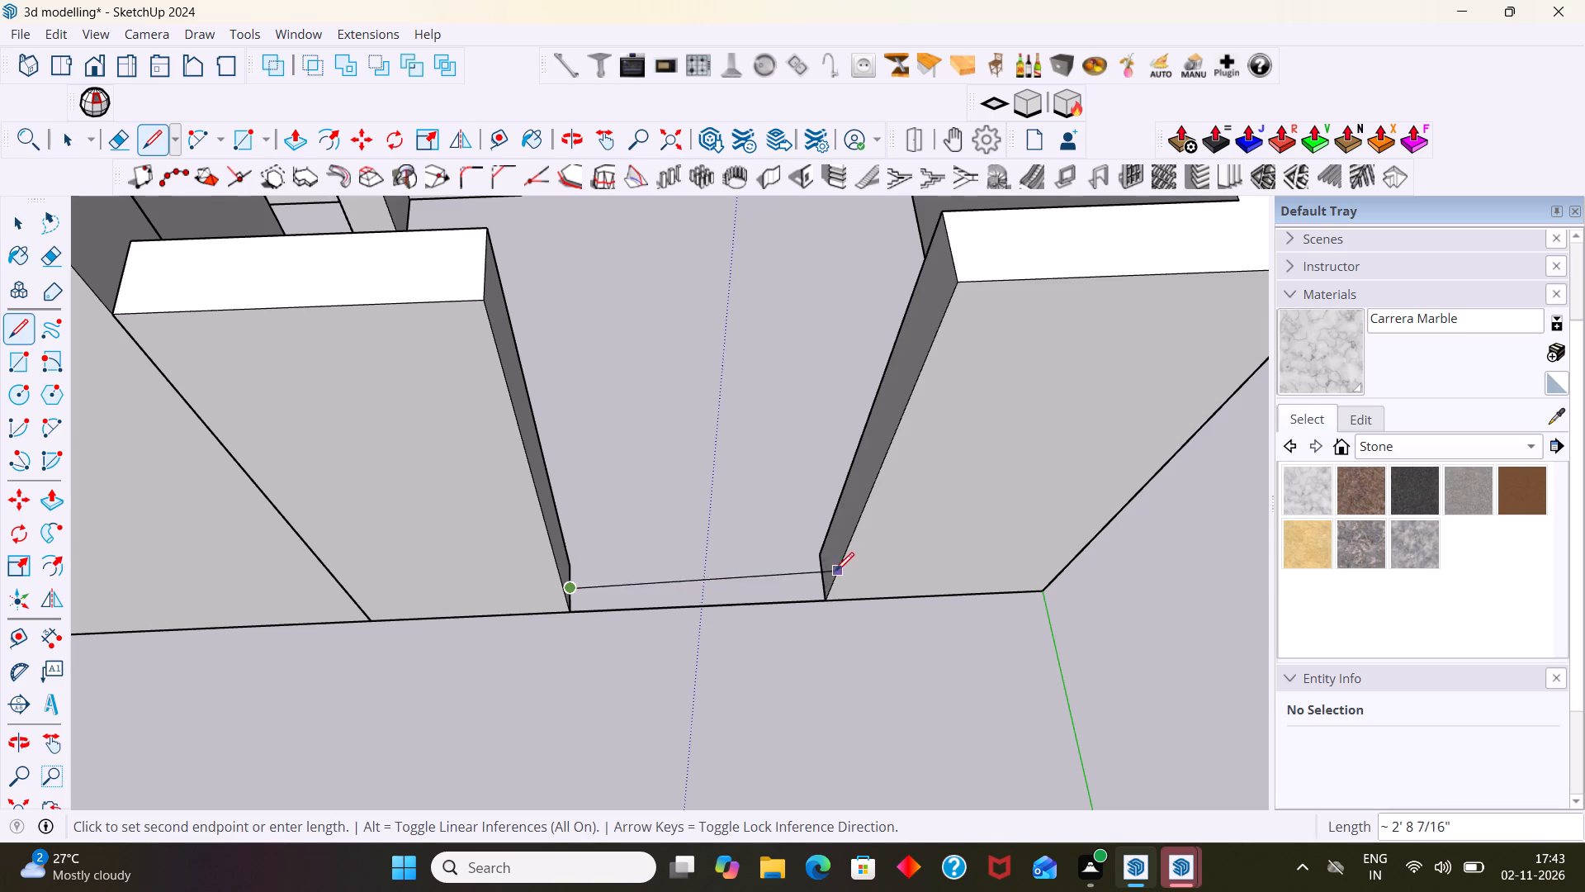
click(820, 576)
key(space)
Examine the porch's front opening, low walls and entrance door from several angles.
scroll(789, 584, down, 2)
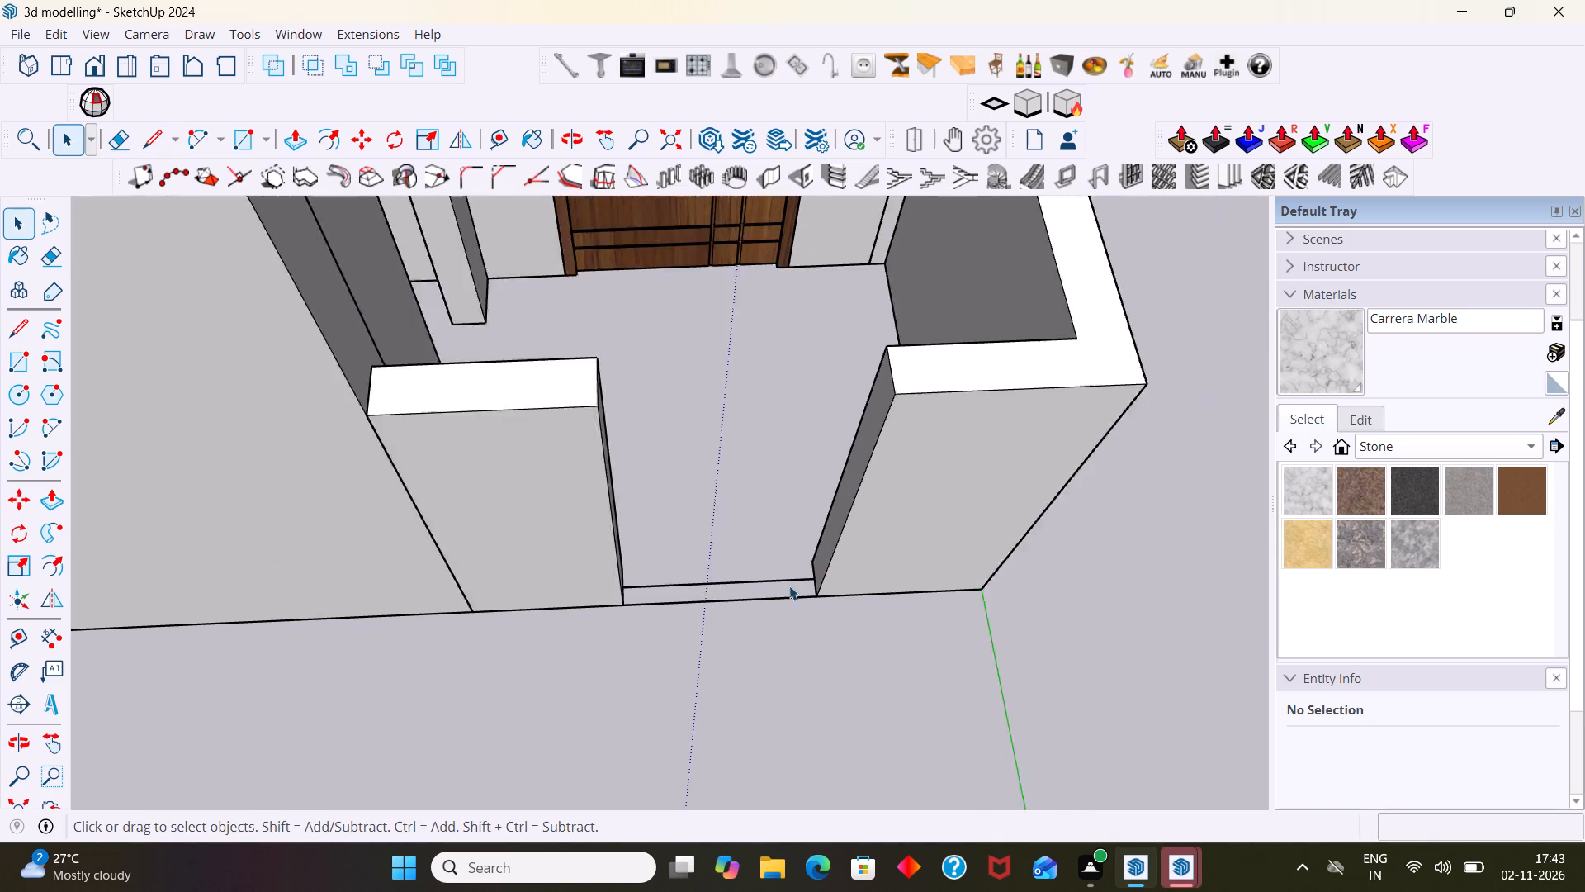
scroll(789, 586, down, 7)
middle_drag(792, 586, 763, 388)
scroll(759, 390, down, 6)
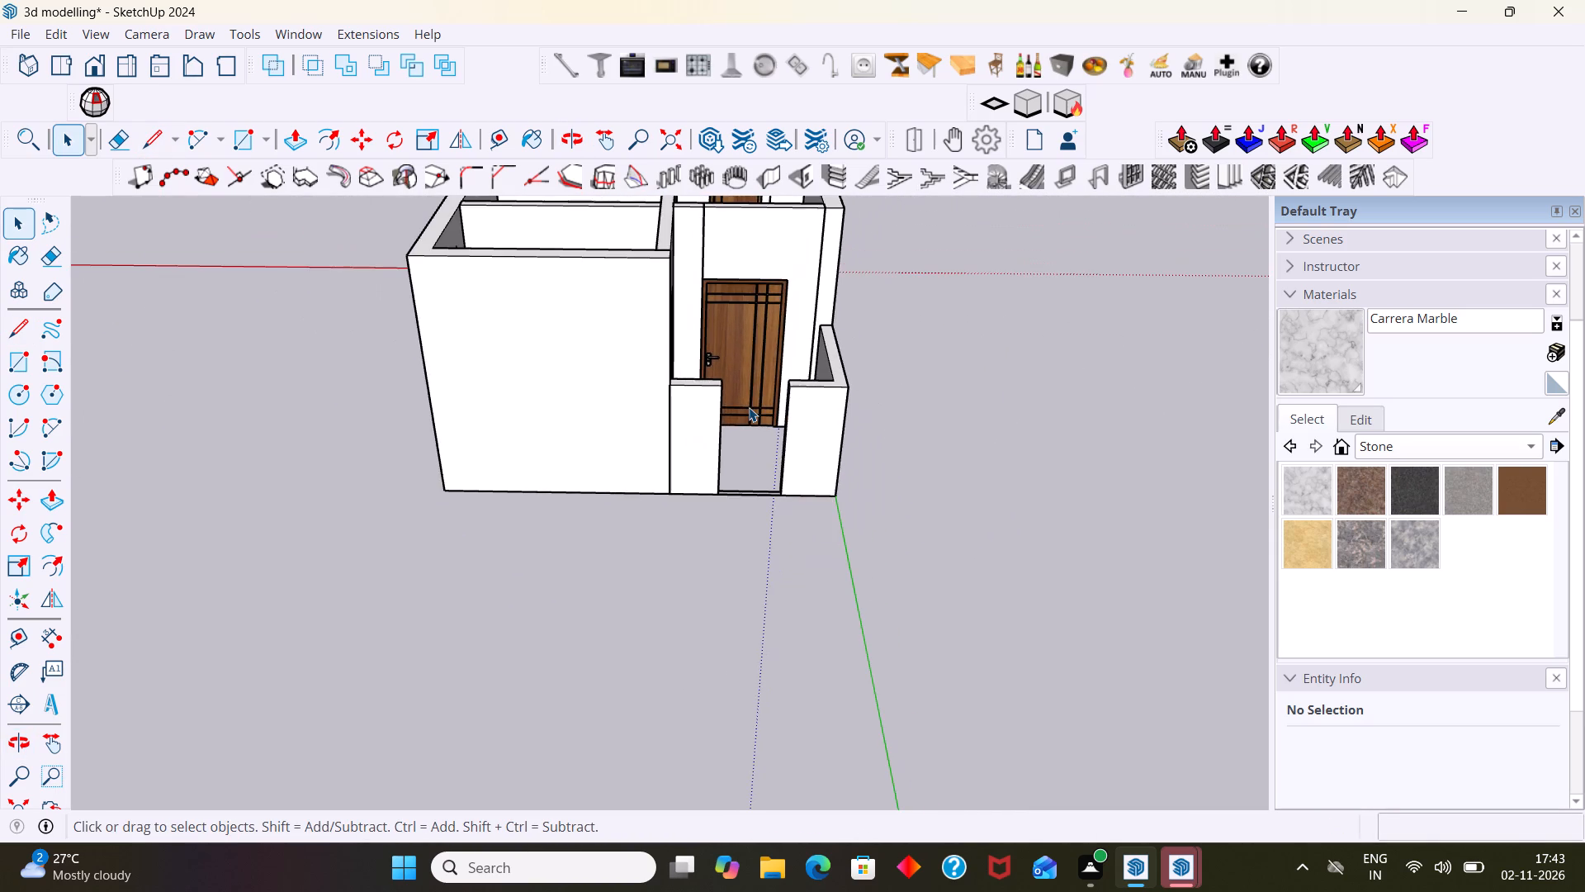
scroll(760, 408, up, 5)
middle_drag(764, 449, 722, 432)
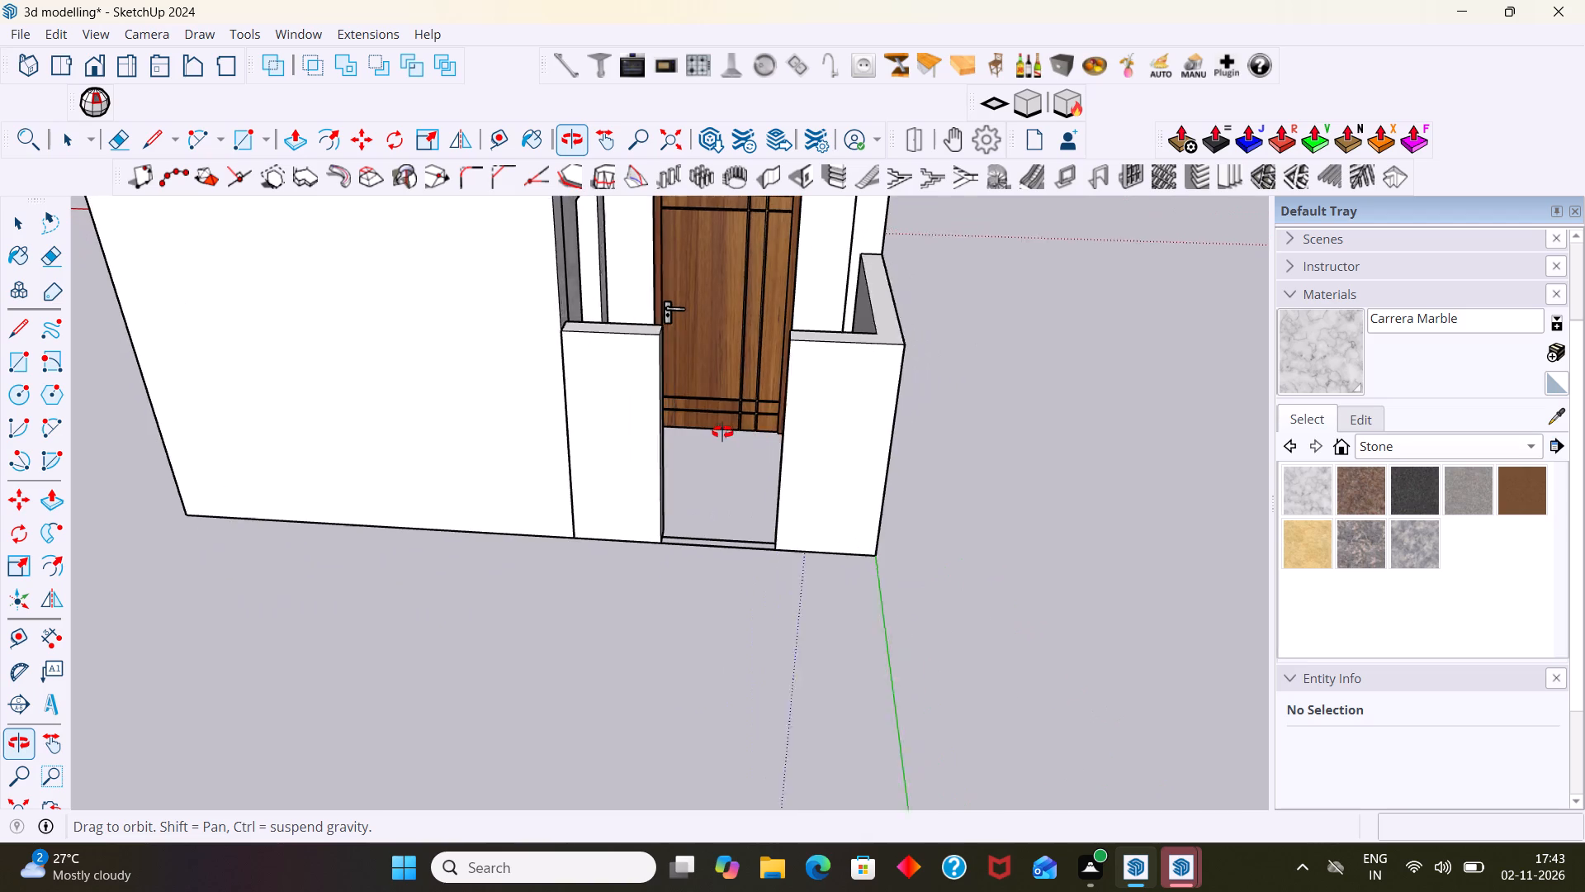
middle_drag(722, 432, 668, 430)
scroll(679, 428, up, 3)
scroll(679, 428, down, 3)
middle_drag(679, 465, 749, 568)
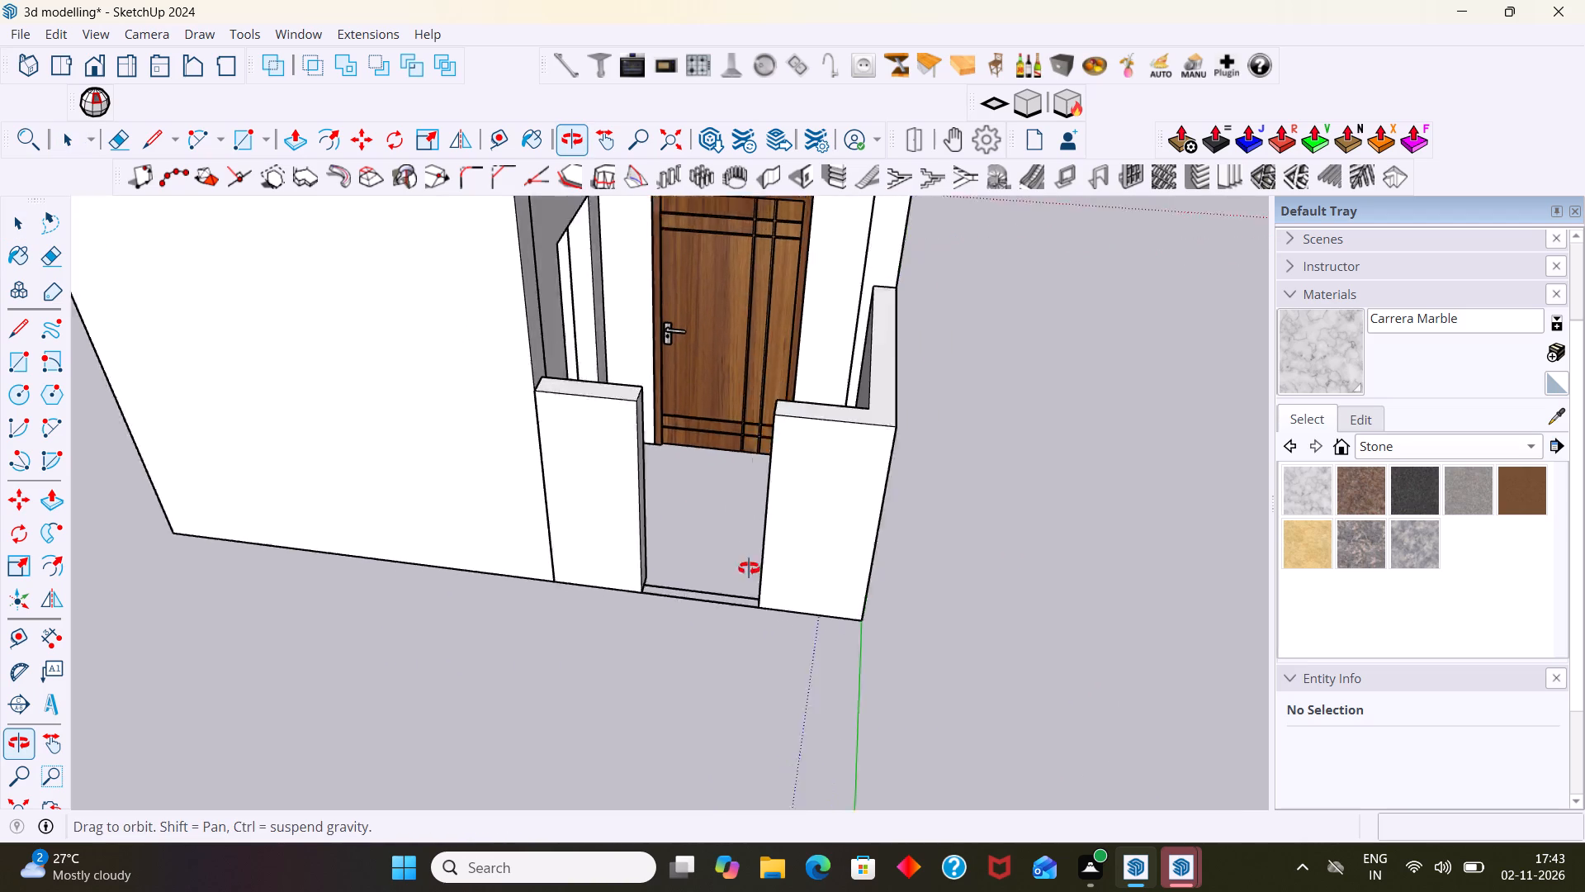
middle_drag(749, 568, 778, 618)
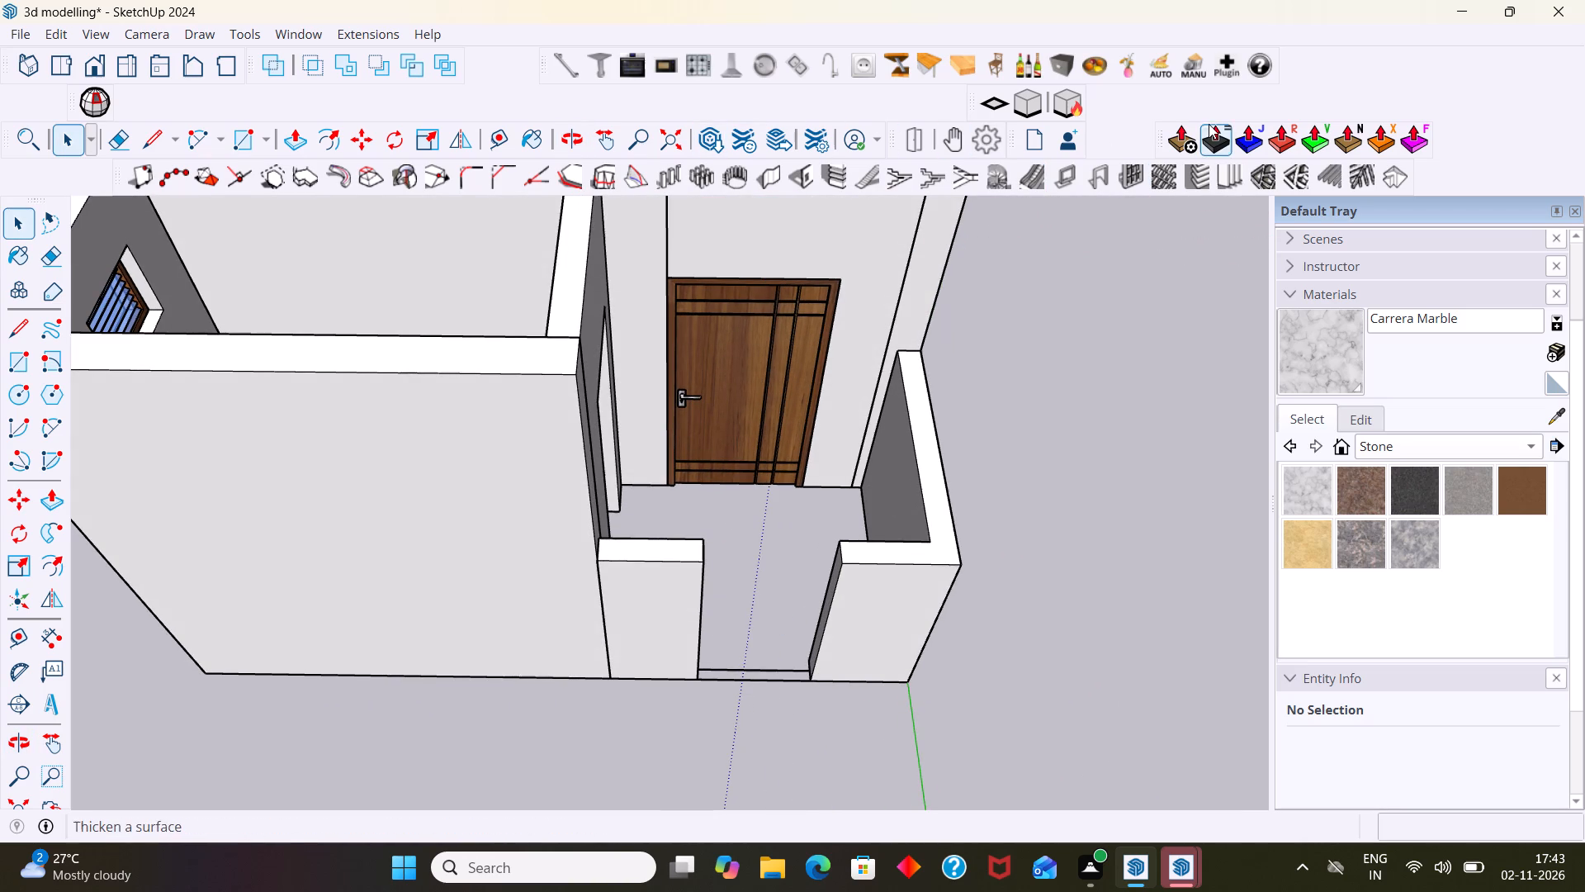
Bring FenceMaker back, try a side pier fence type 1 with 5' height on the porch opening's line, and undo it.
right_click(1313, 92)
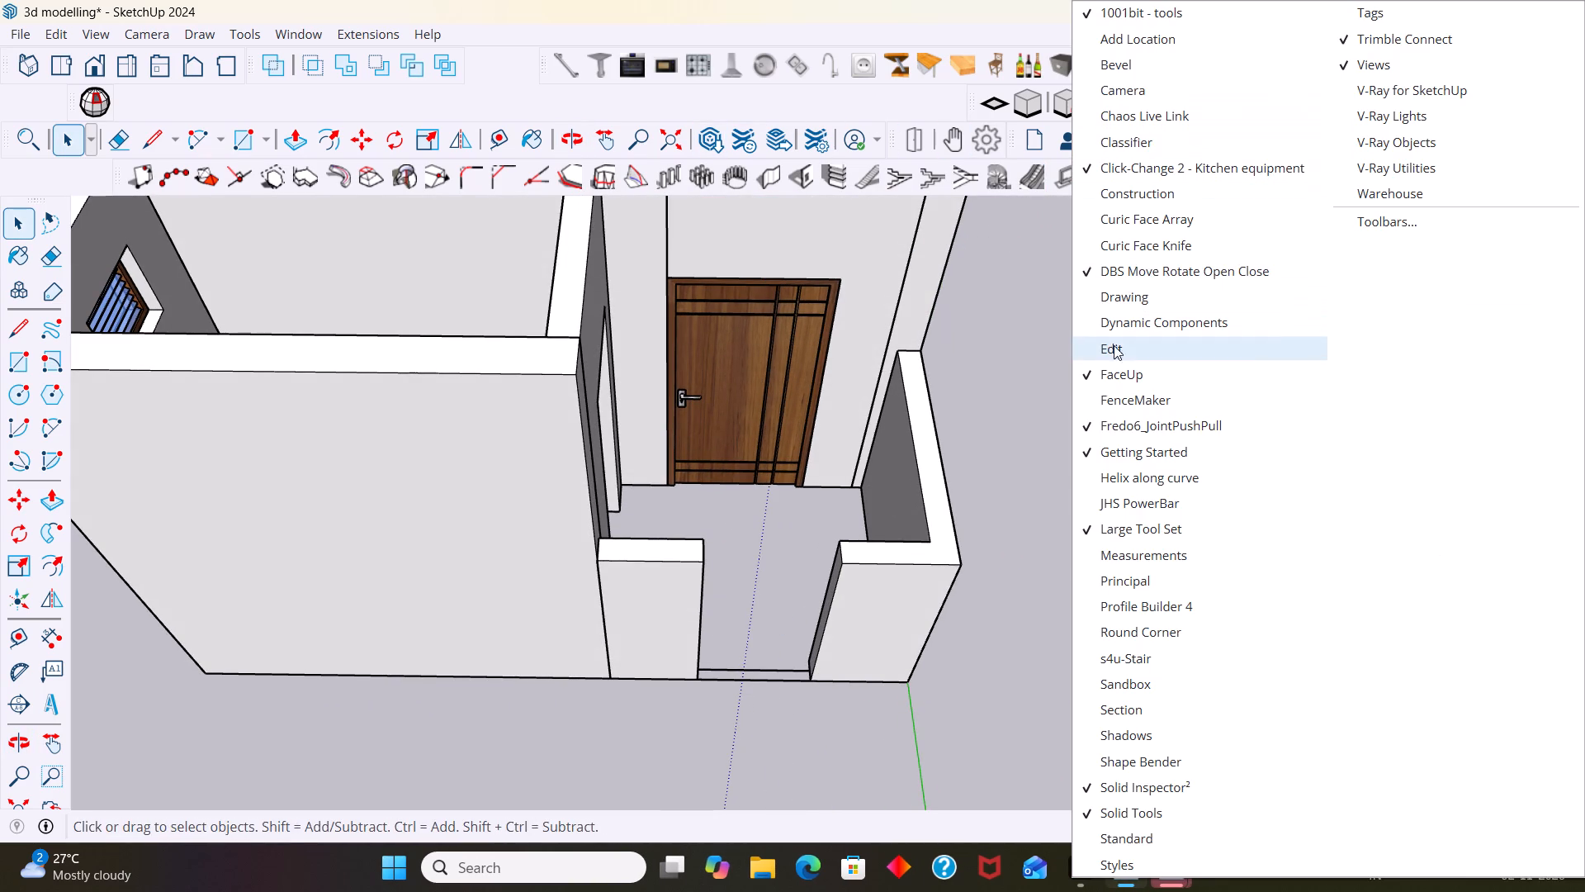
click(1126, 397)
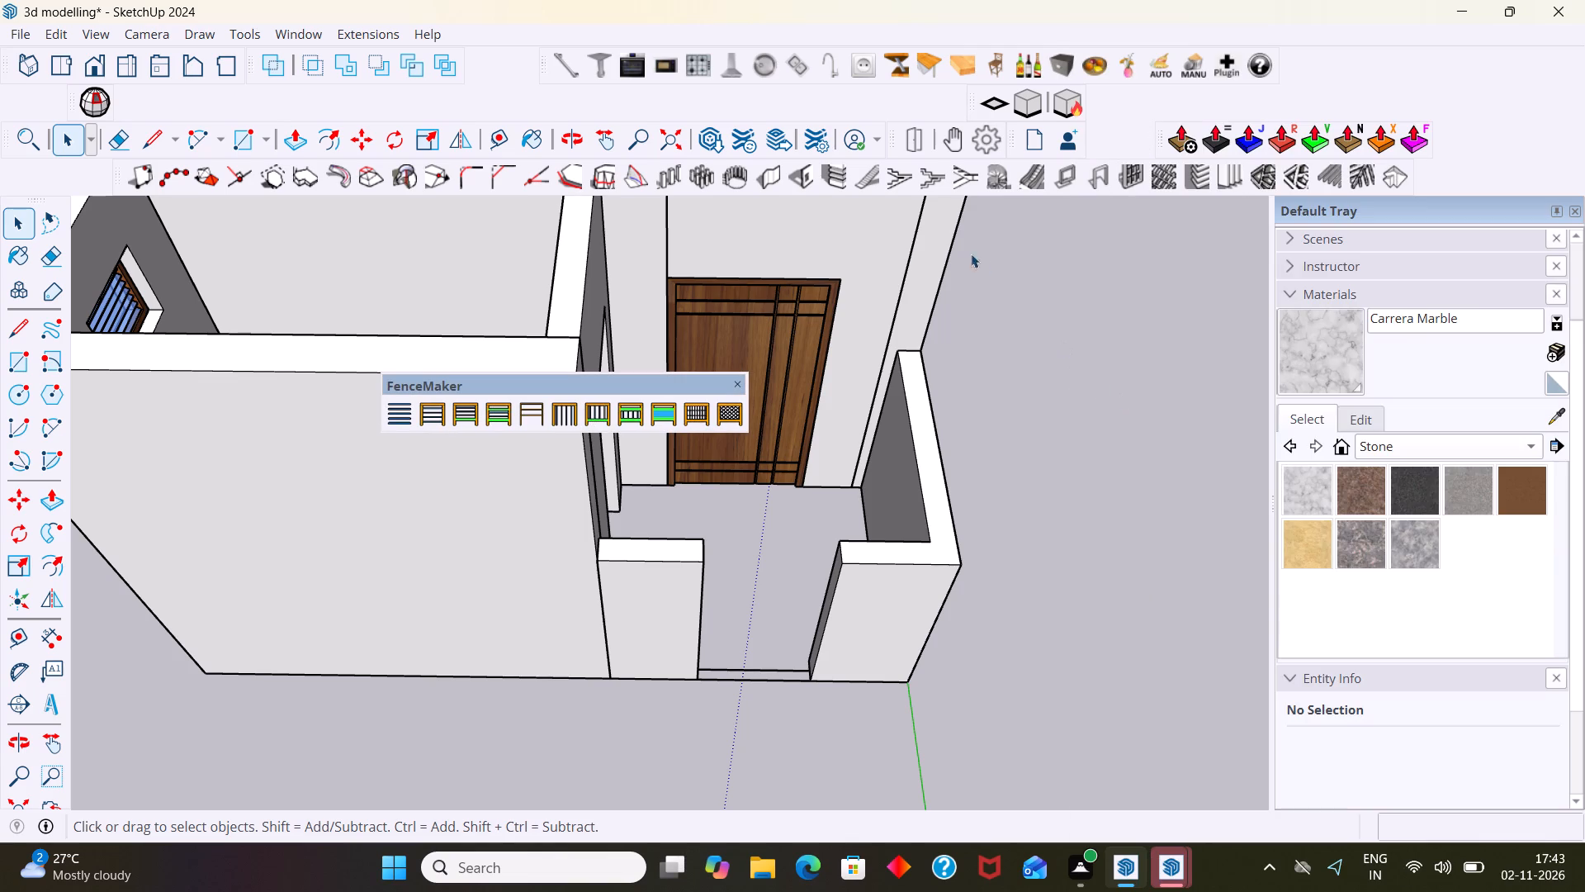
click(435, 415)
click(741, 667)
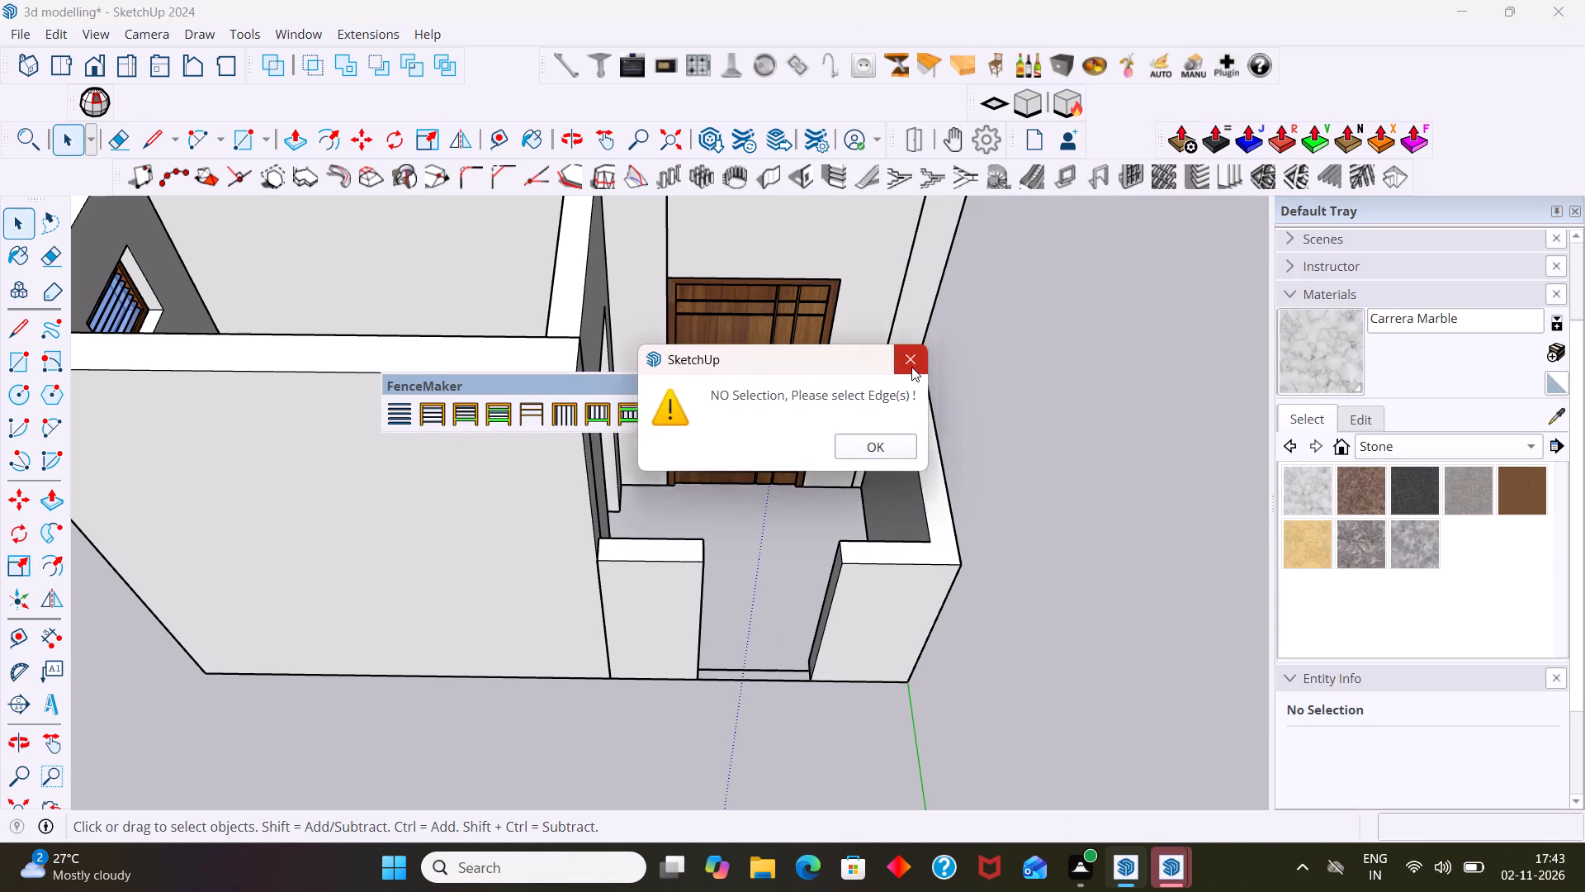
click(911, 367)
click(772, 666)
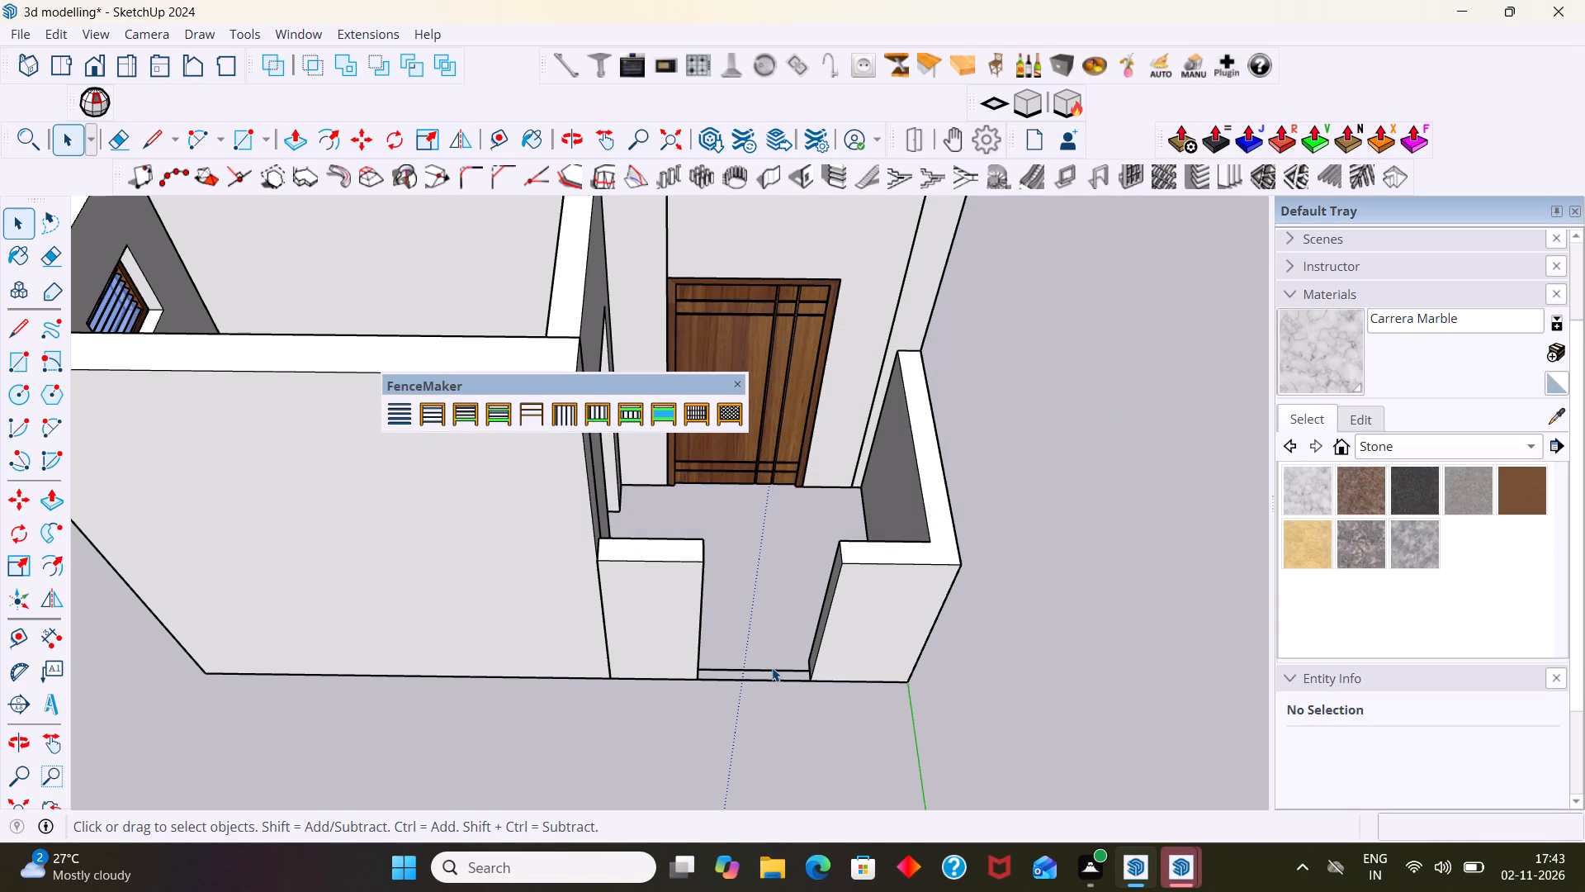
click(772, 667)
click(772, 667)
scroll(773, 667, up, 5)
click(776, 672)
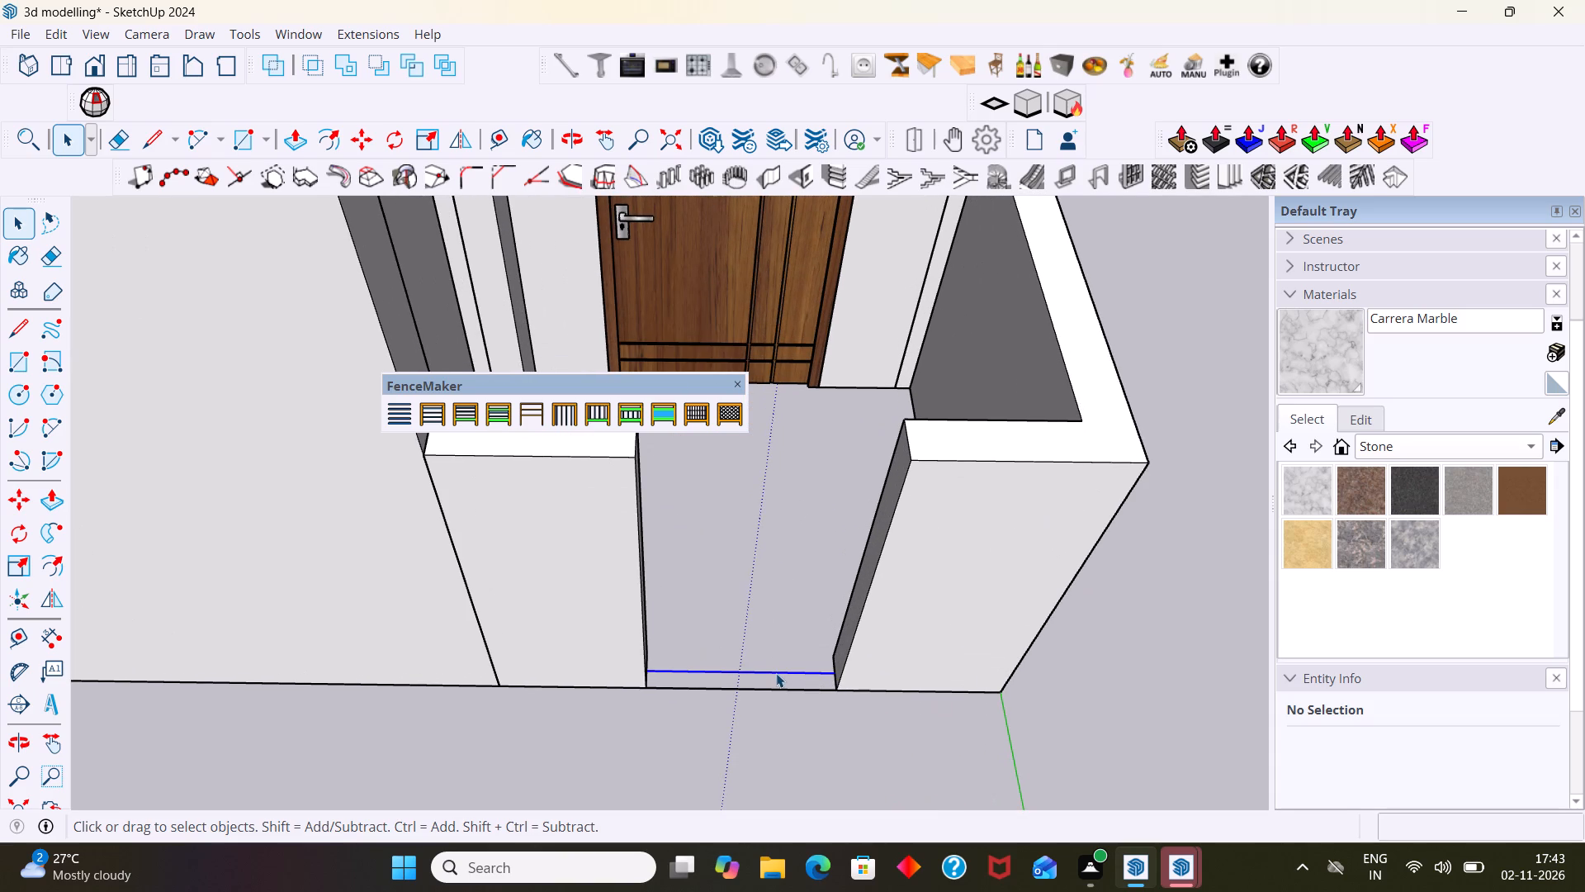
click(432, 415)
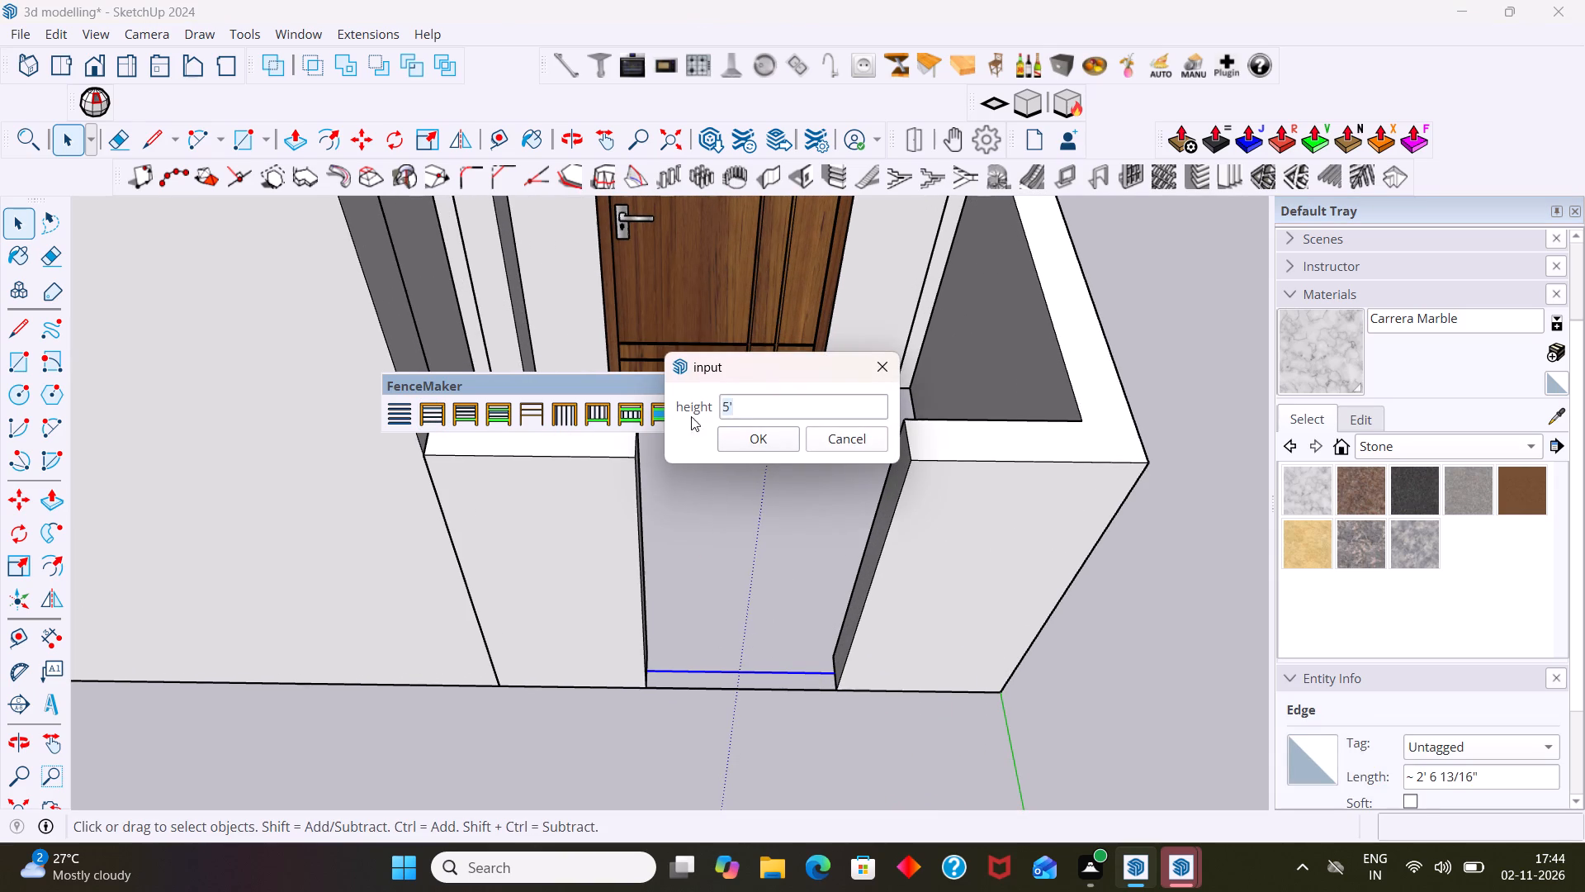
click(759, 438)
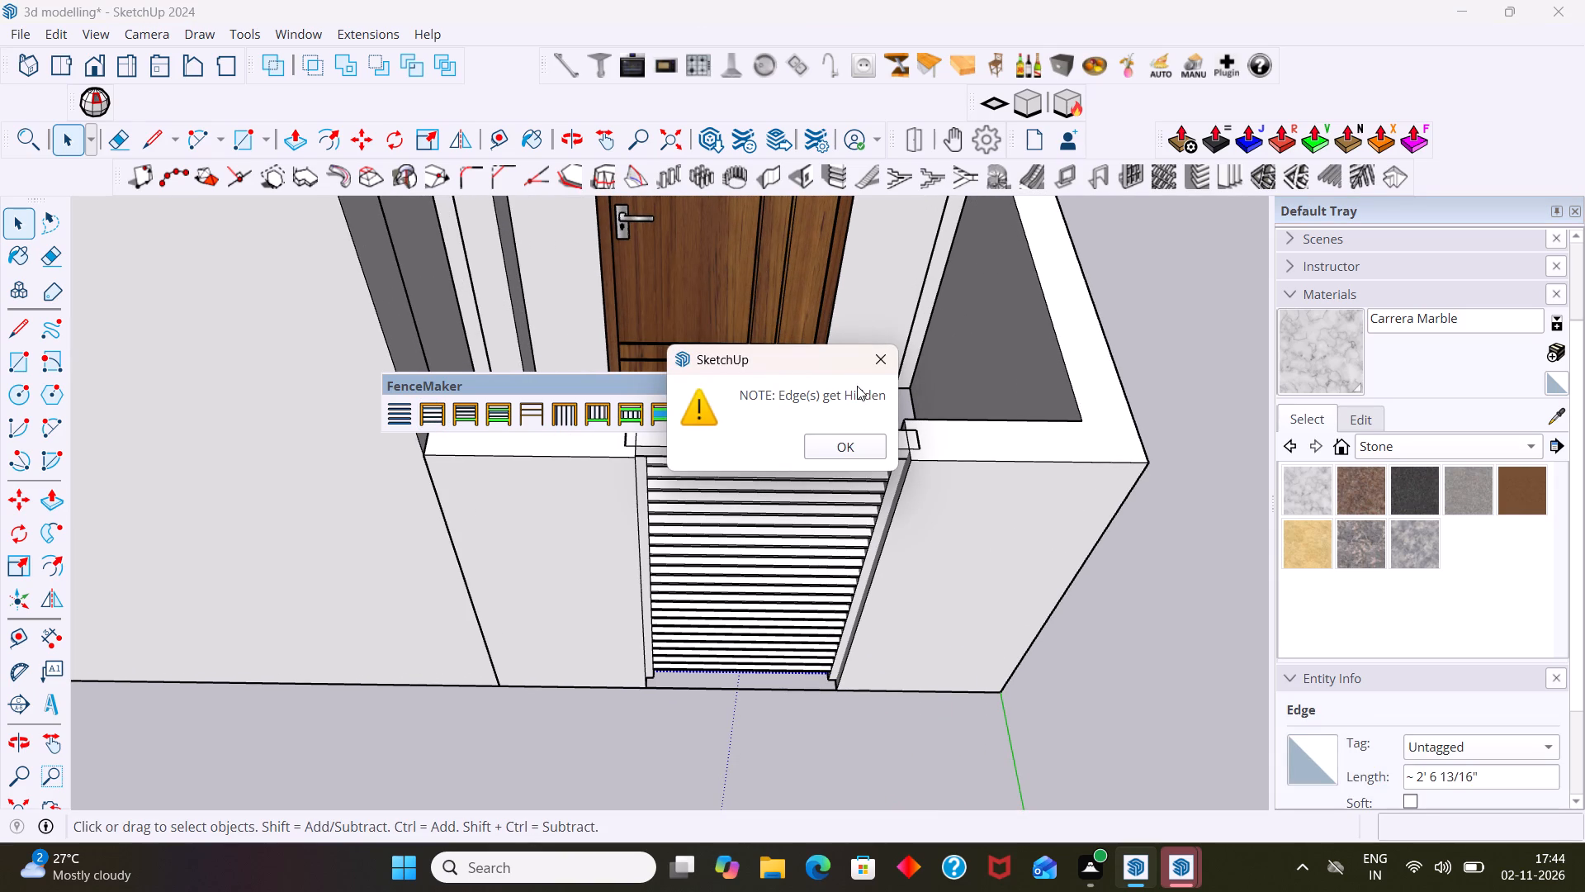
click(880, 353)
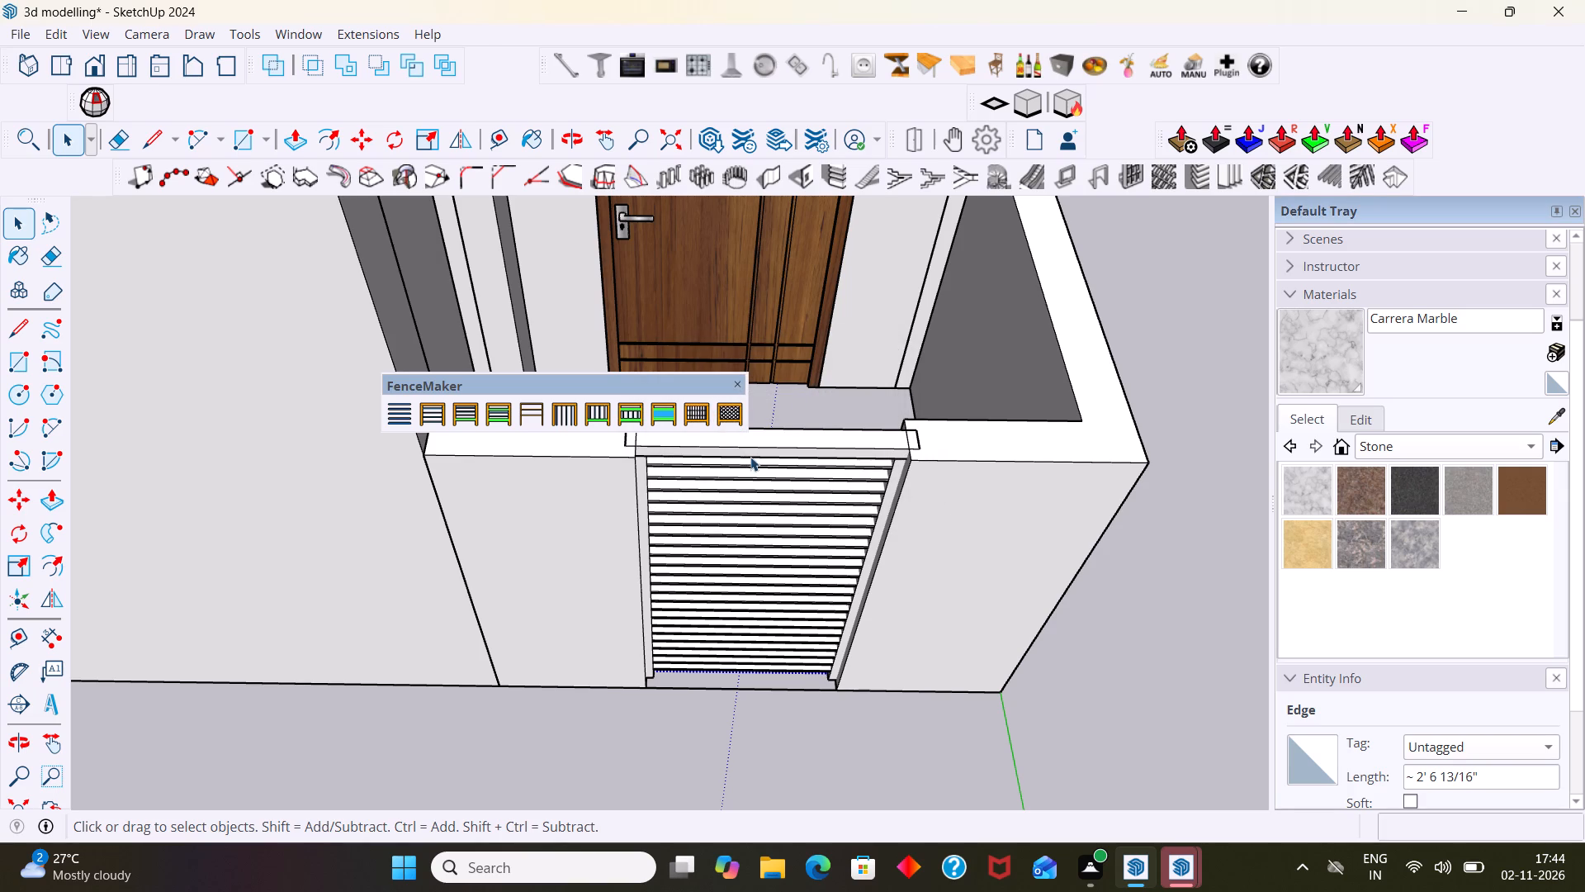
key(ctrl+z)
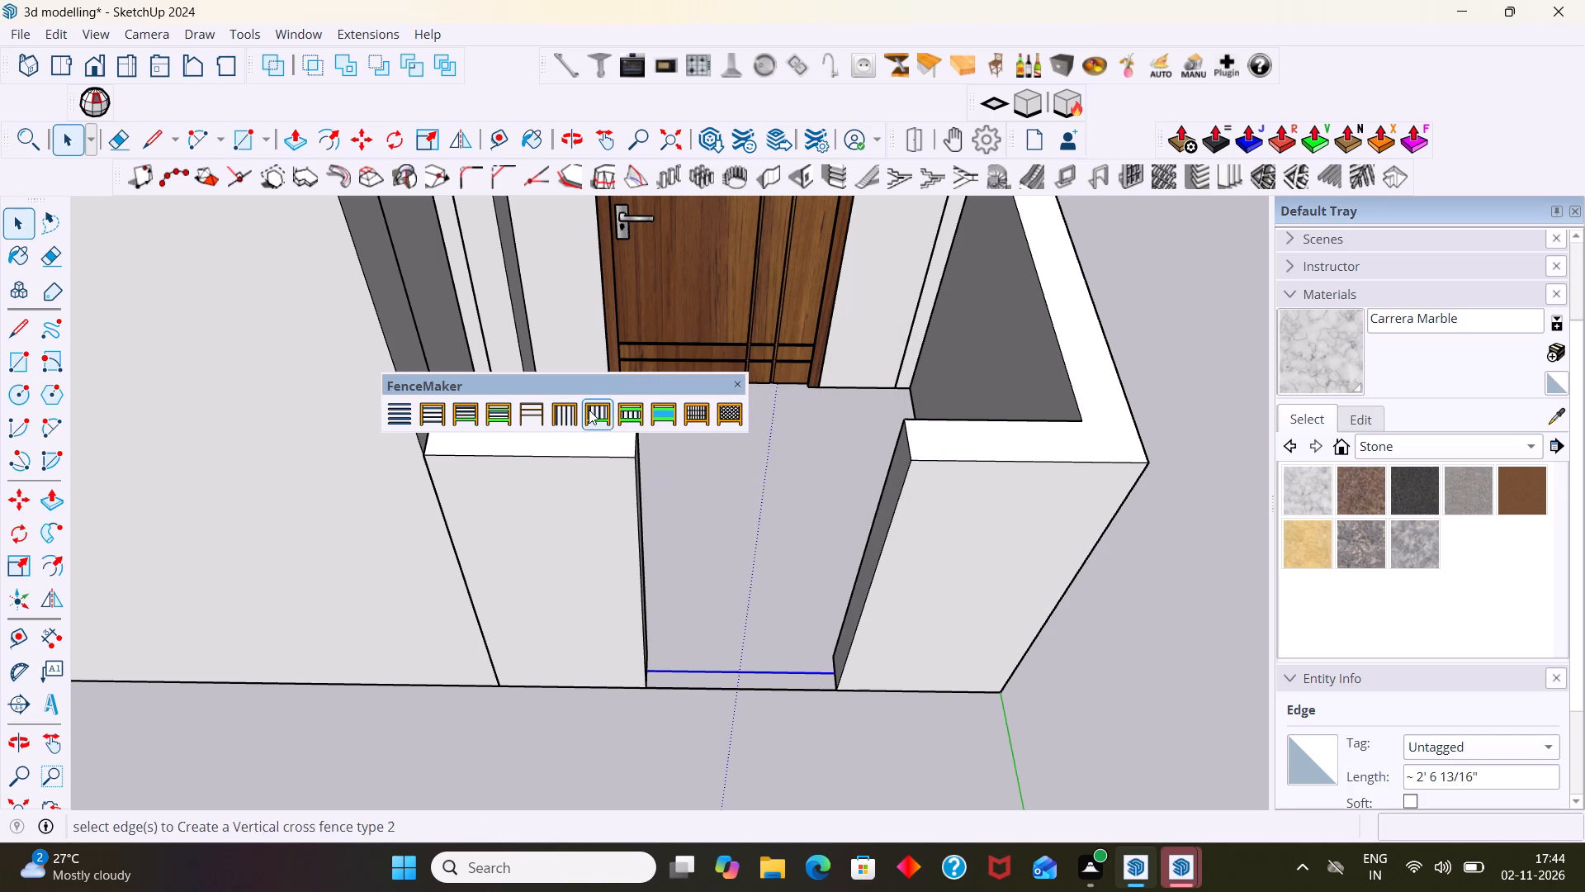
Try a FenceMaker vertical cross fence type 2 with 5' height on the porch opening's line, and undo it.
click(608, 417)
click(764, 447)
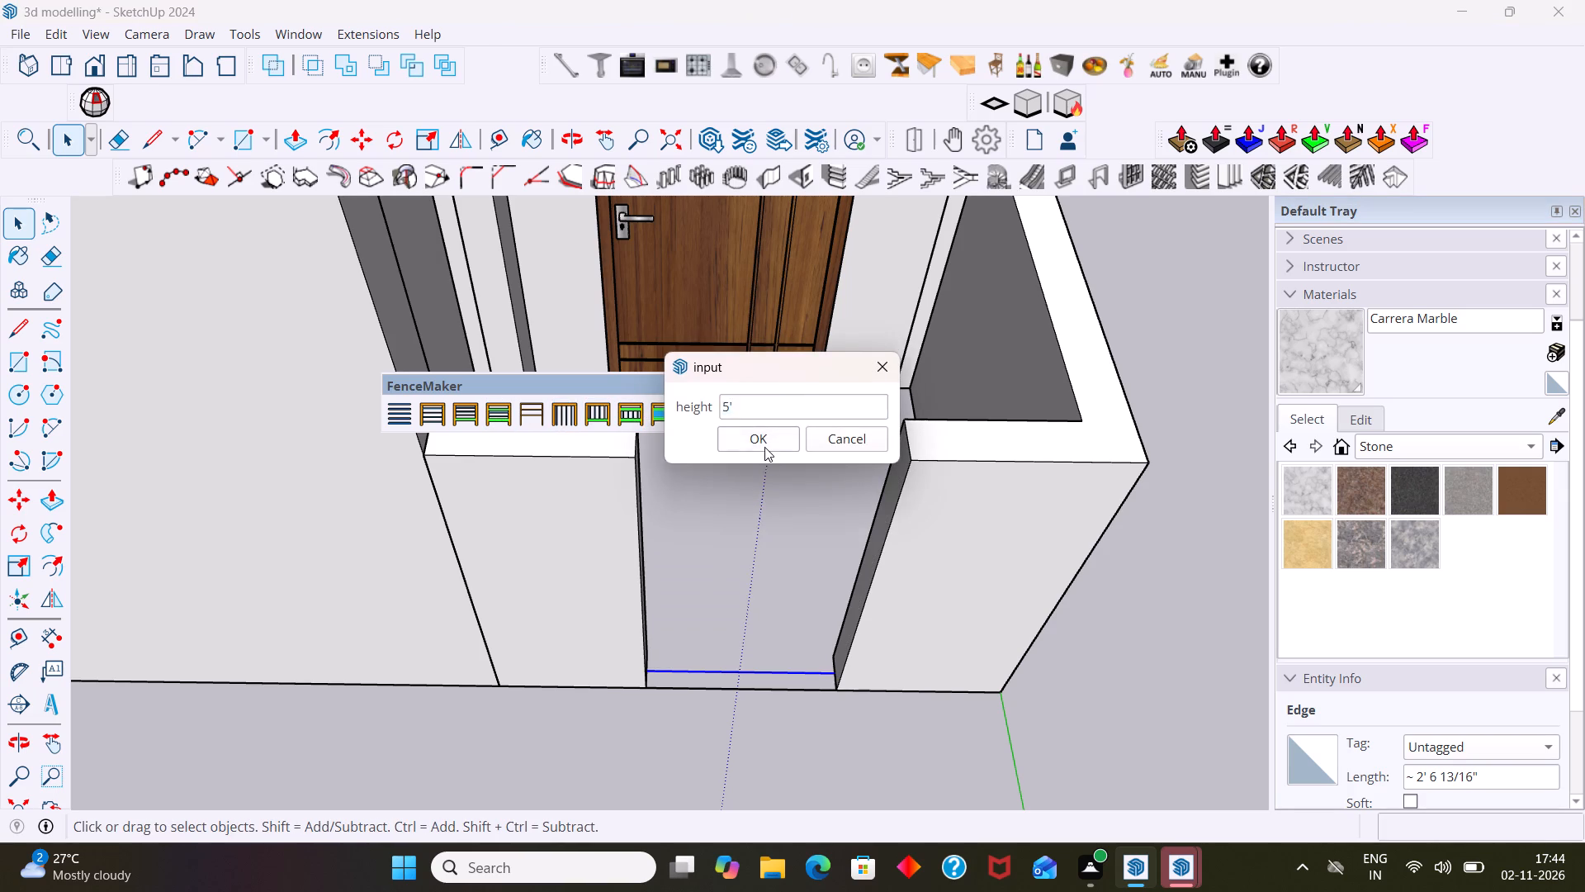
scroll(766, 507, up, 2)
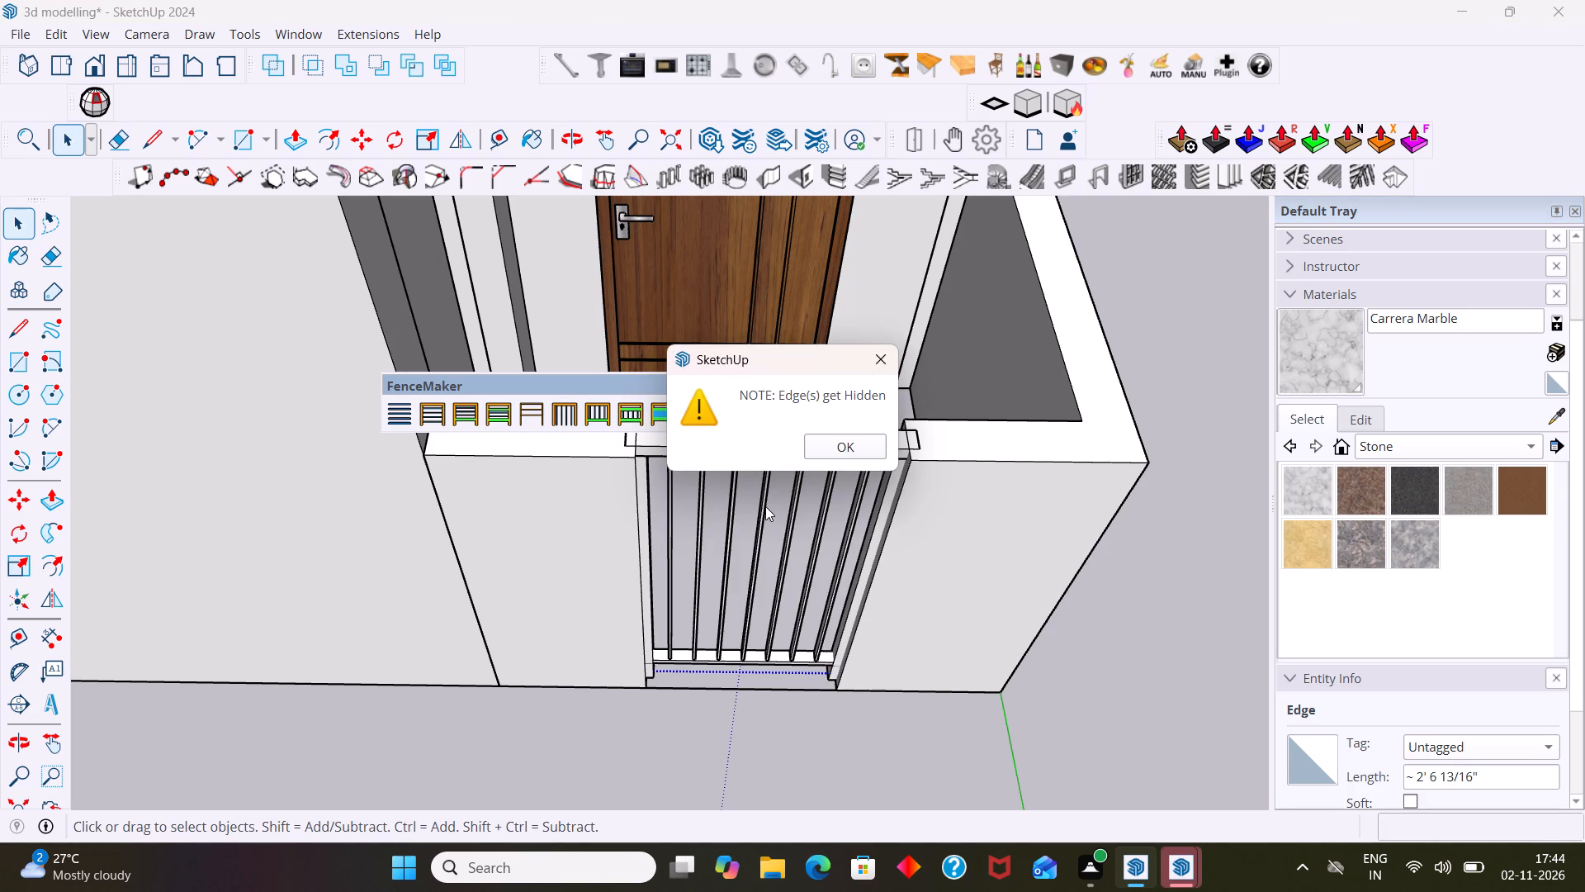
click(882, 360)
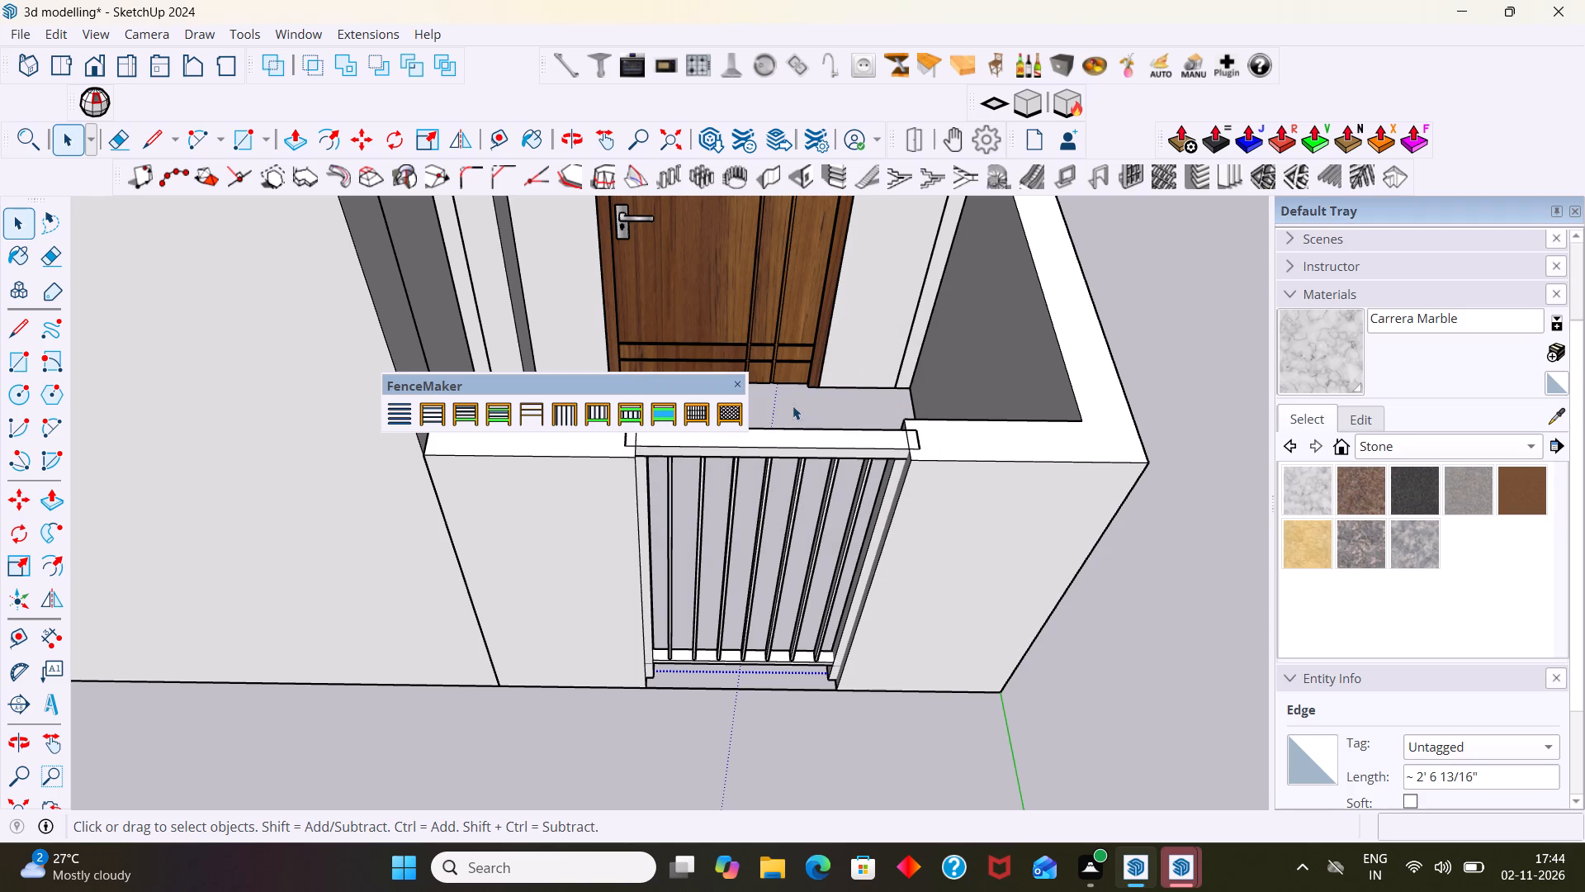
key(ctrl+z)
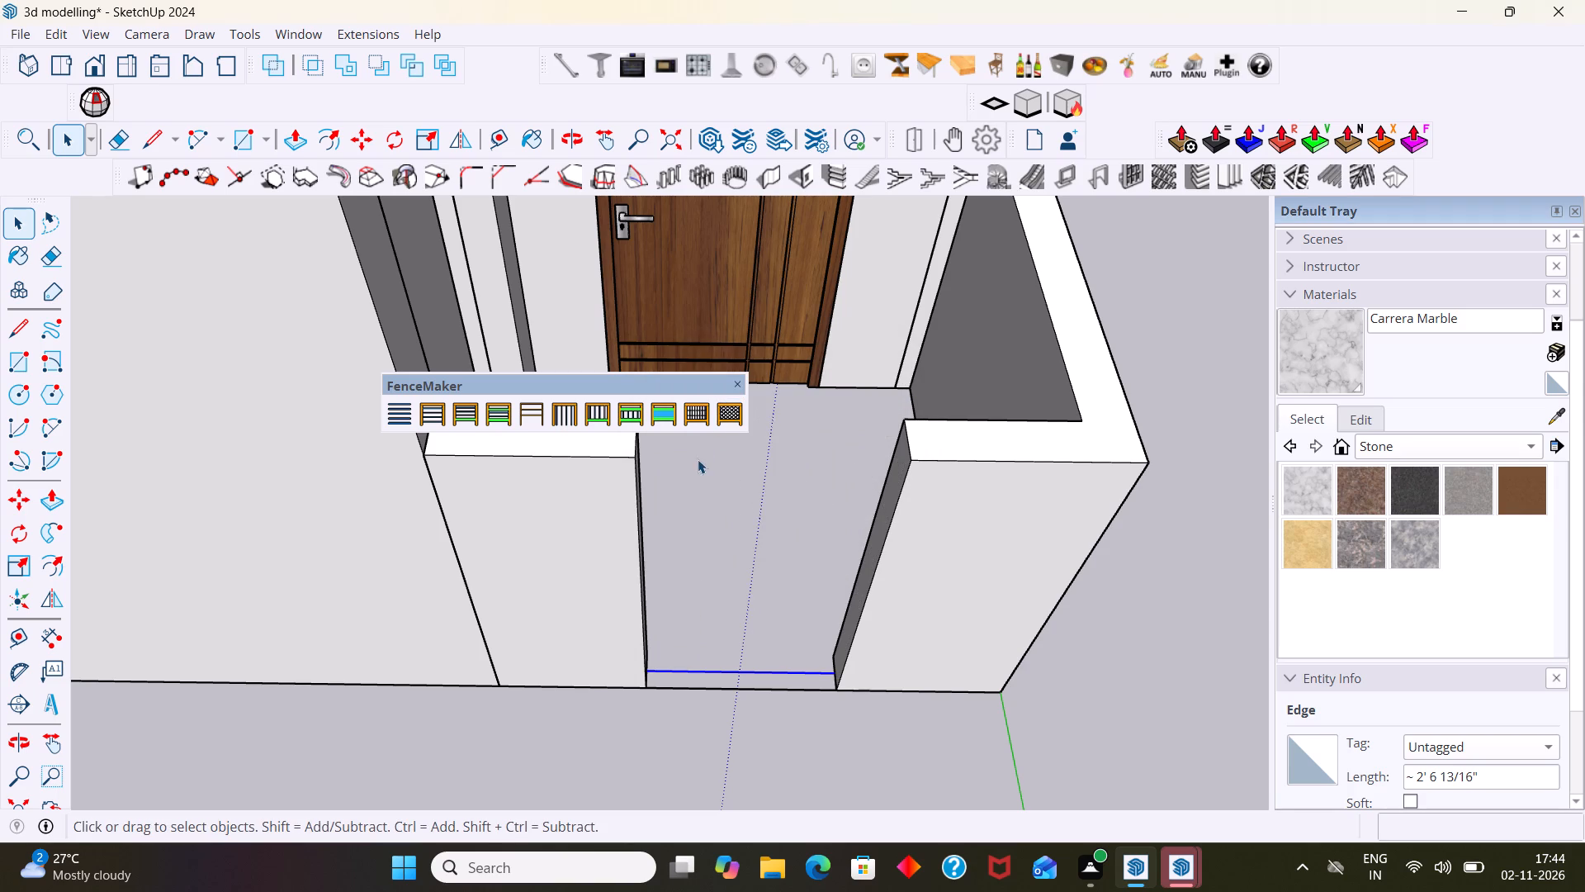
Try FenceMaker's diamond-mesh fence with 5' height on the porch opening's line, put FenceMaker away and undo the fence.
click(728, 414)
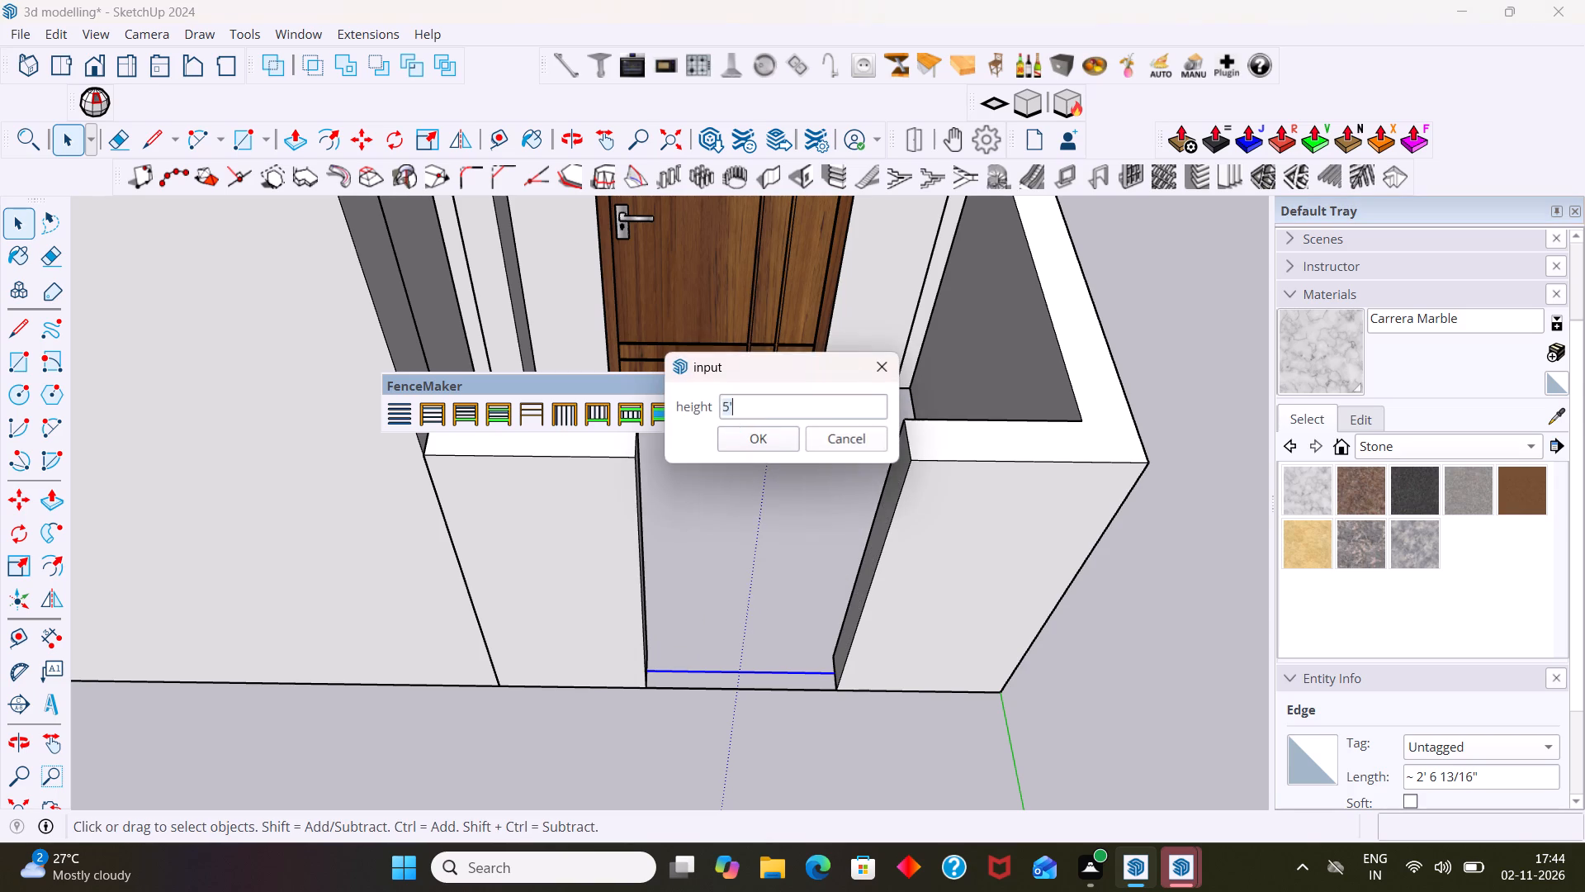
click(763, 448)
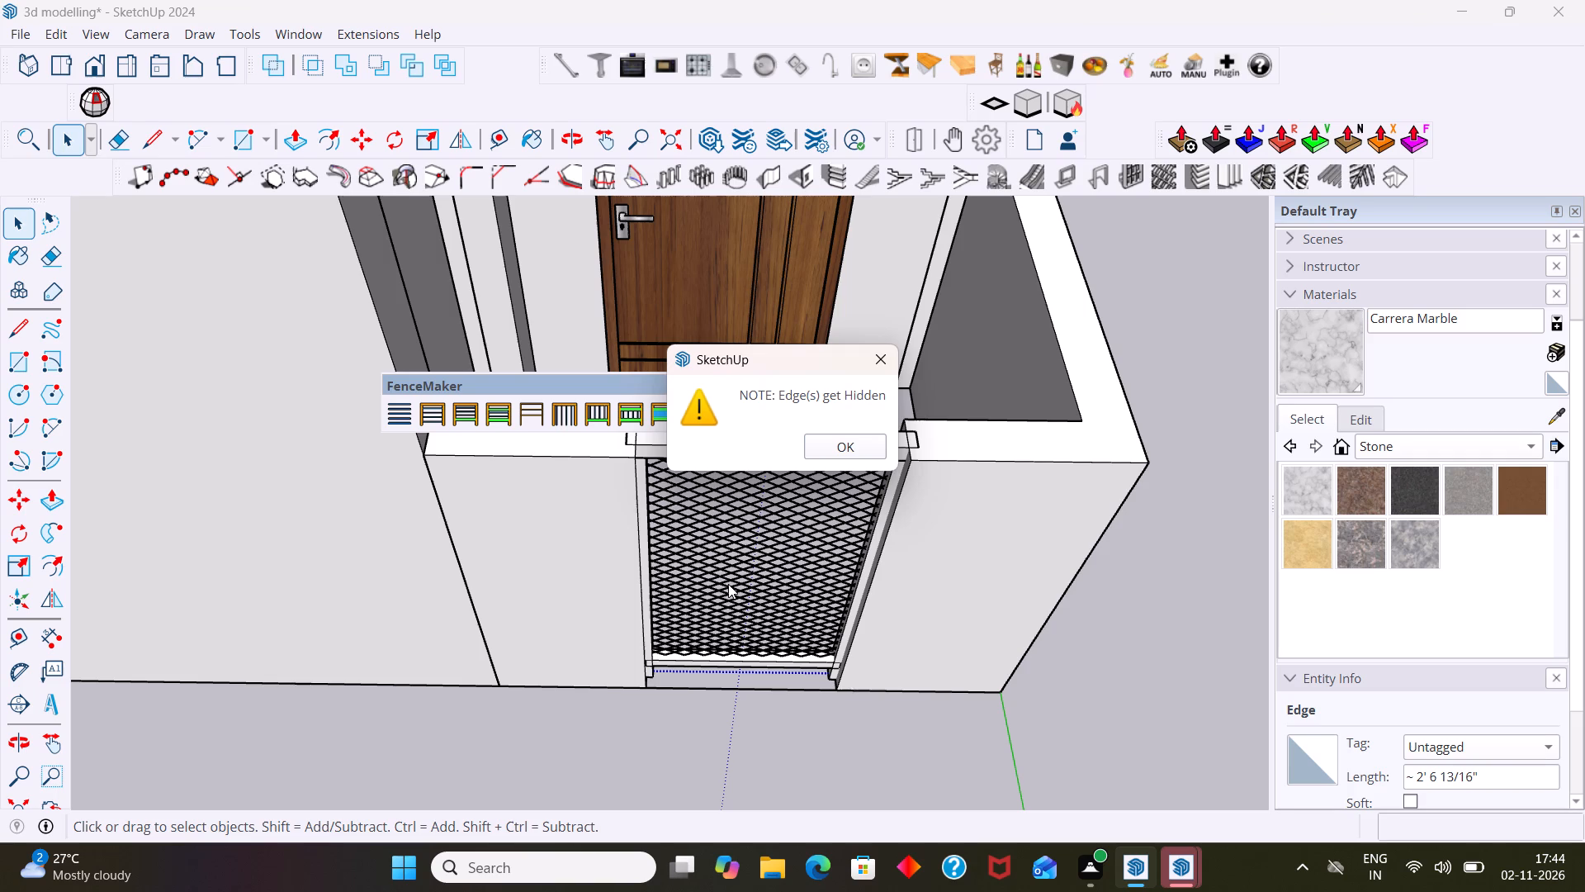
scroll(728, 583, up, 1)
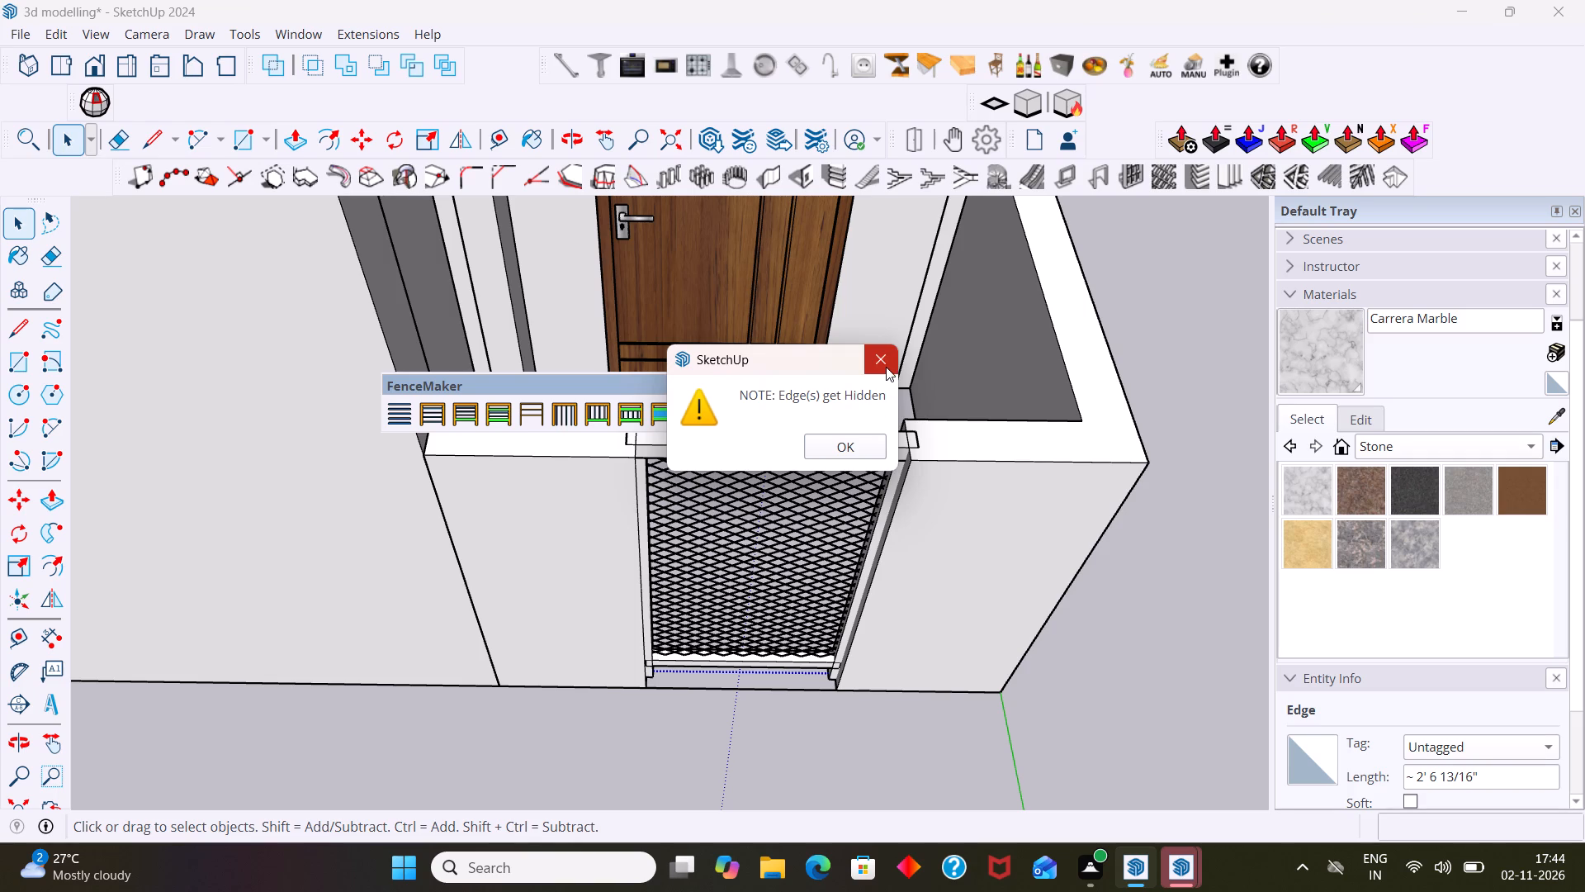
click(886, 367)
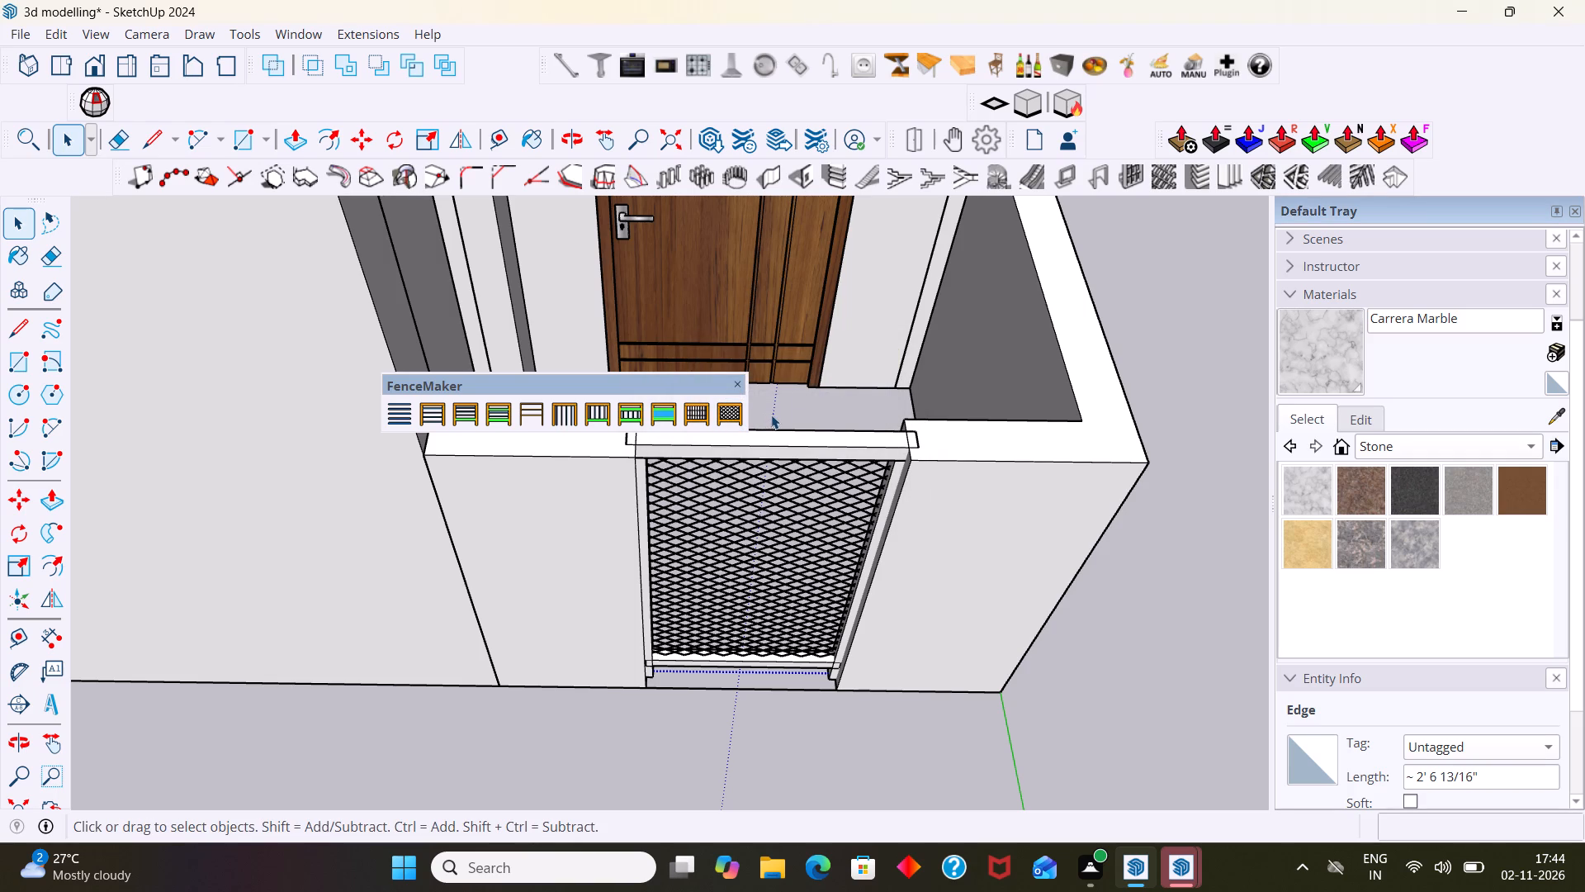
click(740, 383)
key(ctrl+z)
Delete the line drawn across the porch's front opening between the two short walls.
scroll(764, 489, down, 2)
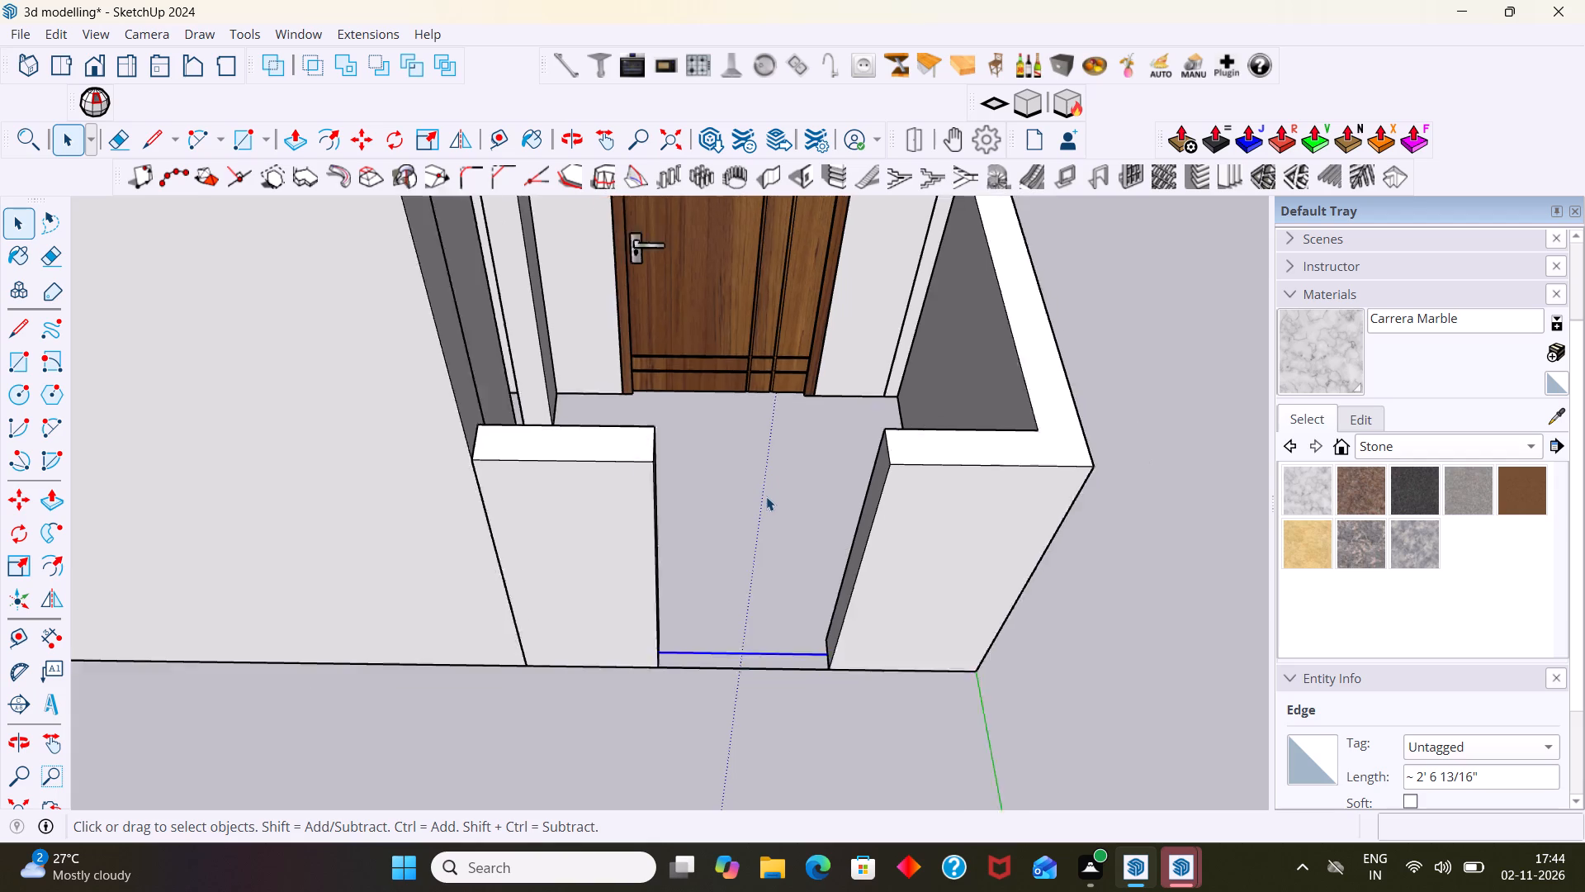
scroll(766, 496, down, 5)
click(963, 450)
scroll(762, 526, up, 4)
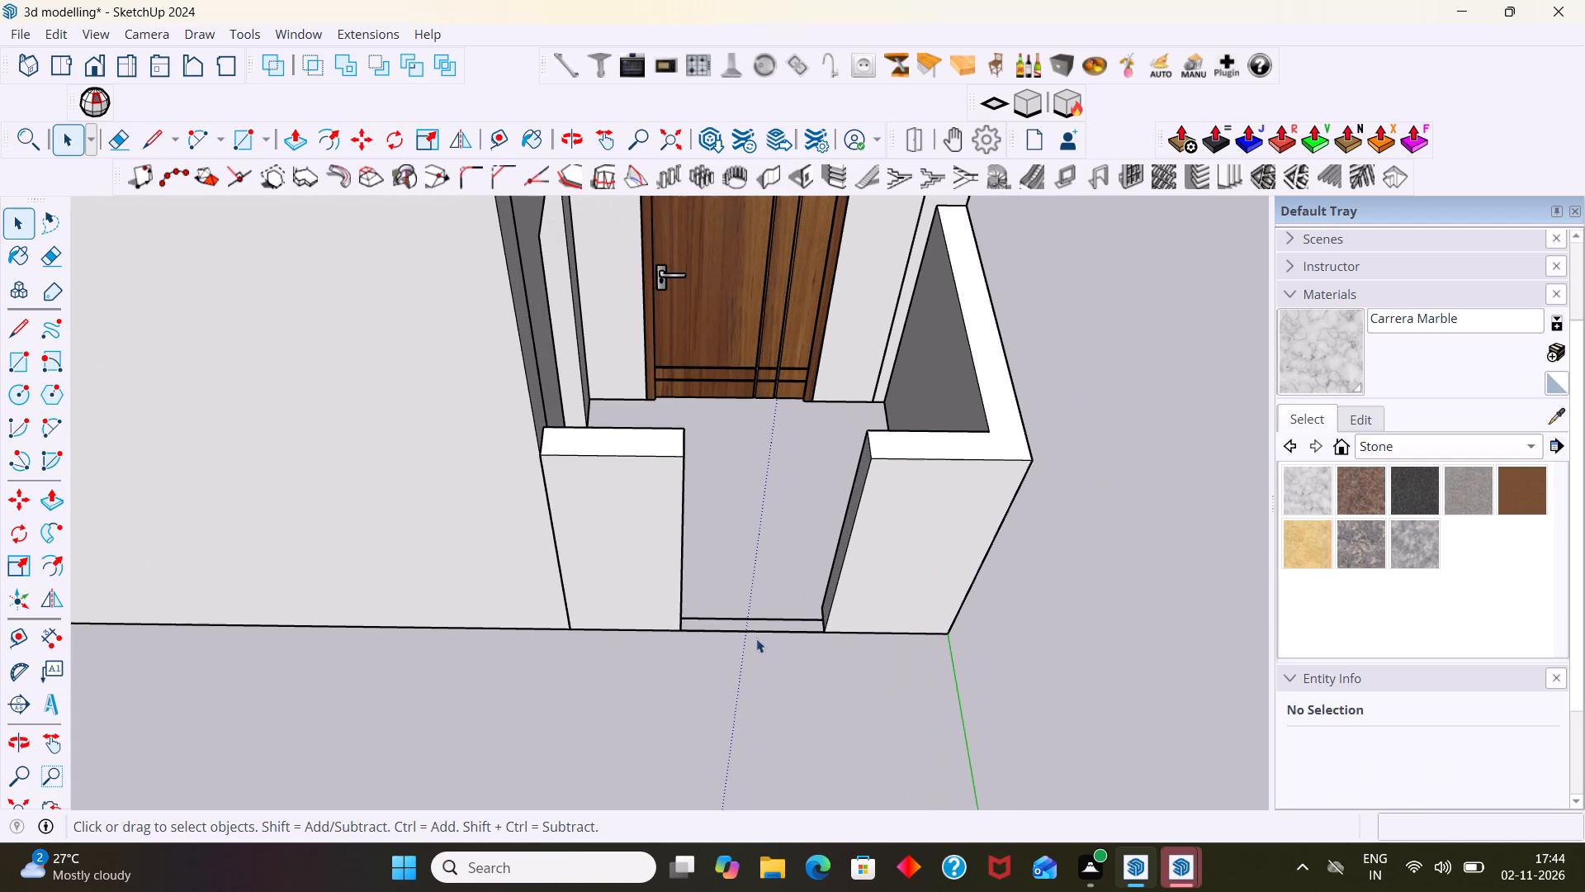
click(760, 621)
key(Delete)
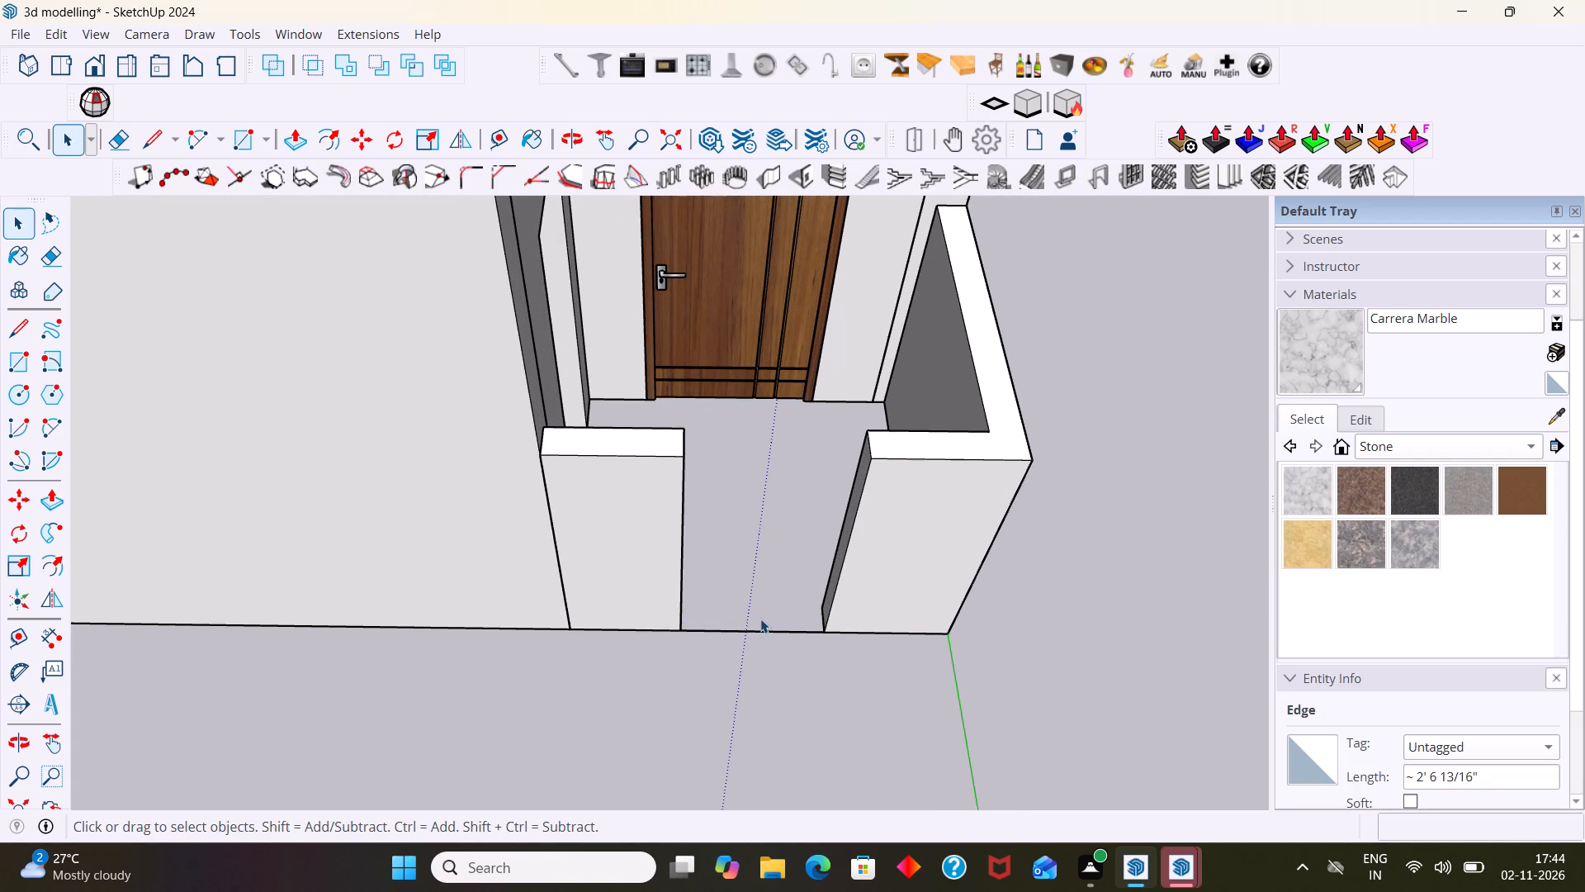
Lower the top face of the short porch front wall adjoining the house by 1' with Push/Pull inside its group.
scroll(762, 615, up, 1)
scroll(762, 615, down, 14)
middle_drag(819, 585, 798, 502)
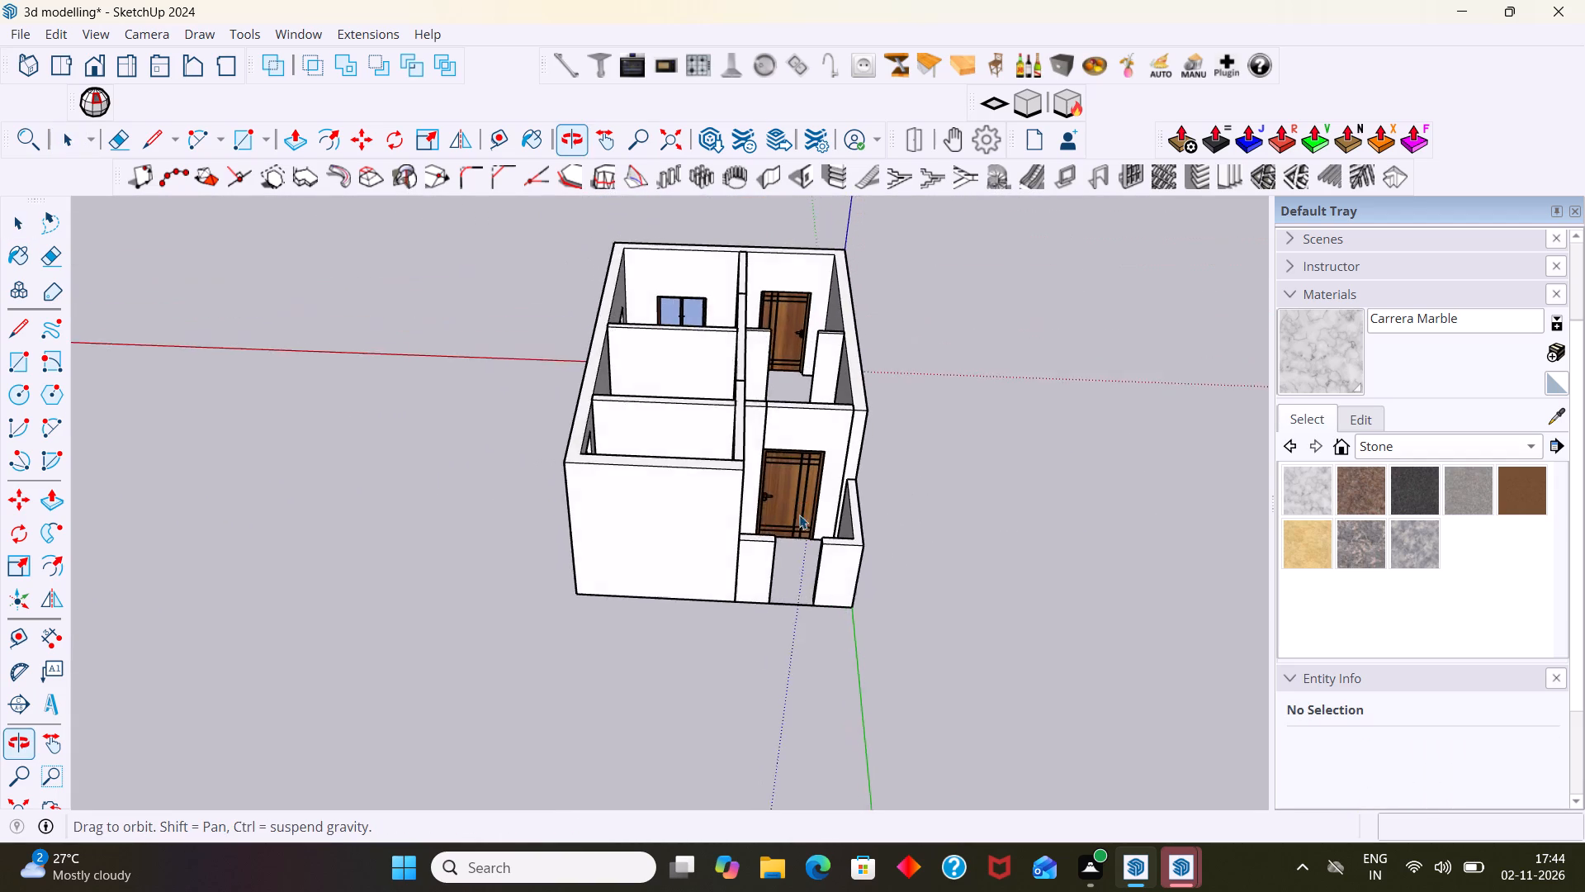
scroll(796, 535, up, 4)
middle_drag(820, 582, 707, 500)
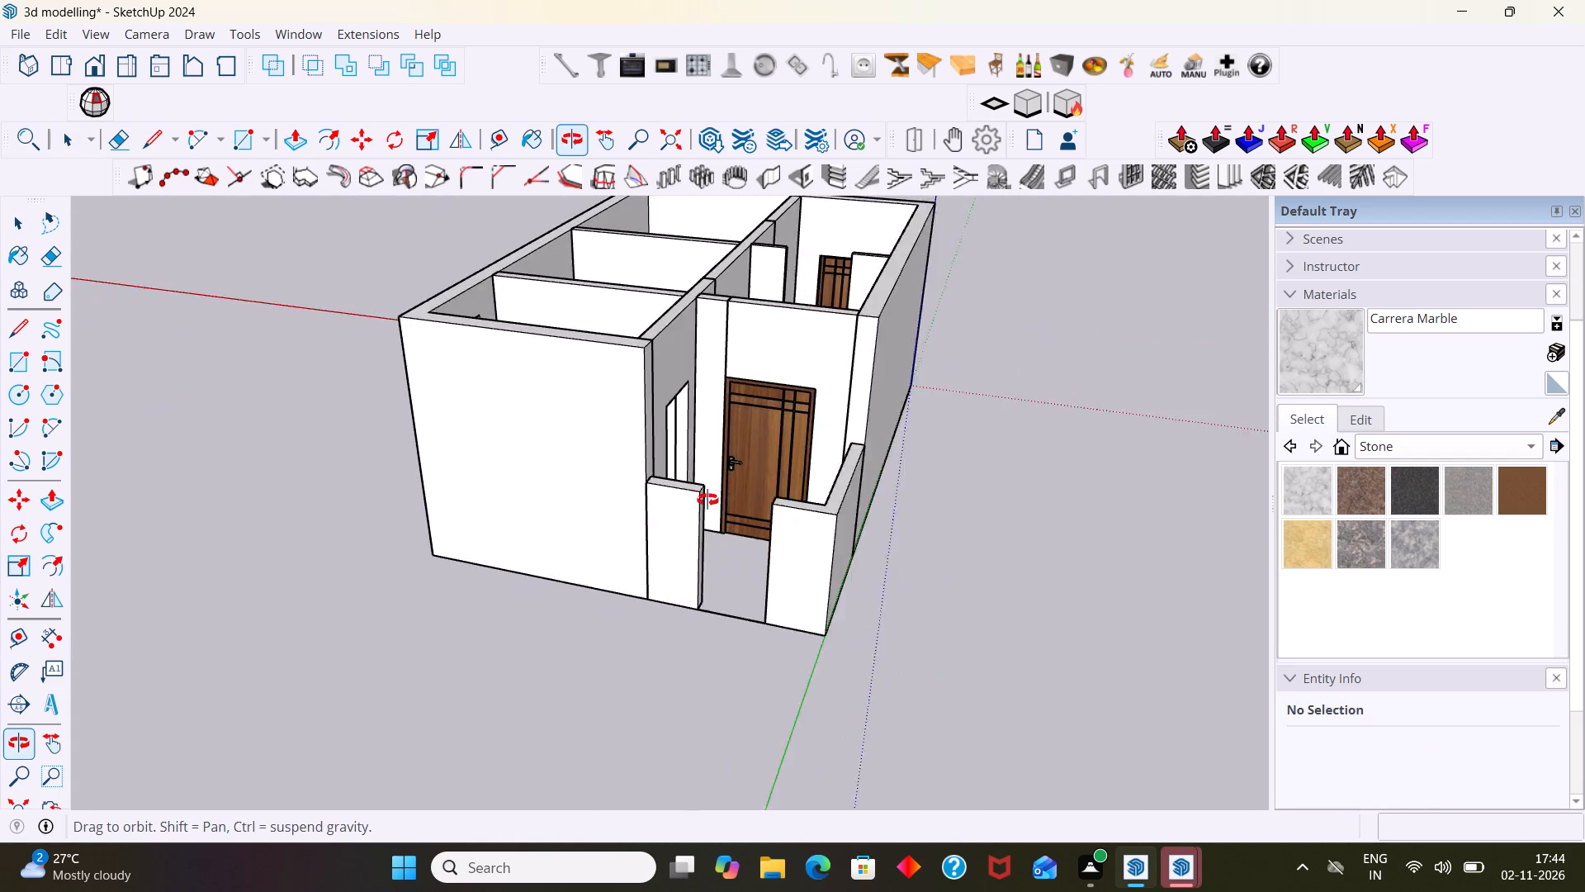
middle_drag(707, 500, 477, 527)
scroll(543, 525, up, 6)
middle_drag(562, 541, 659, 593)
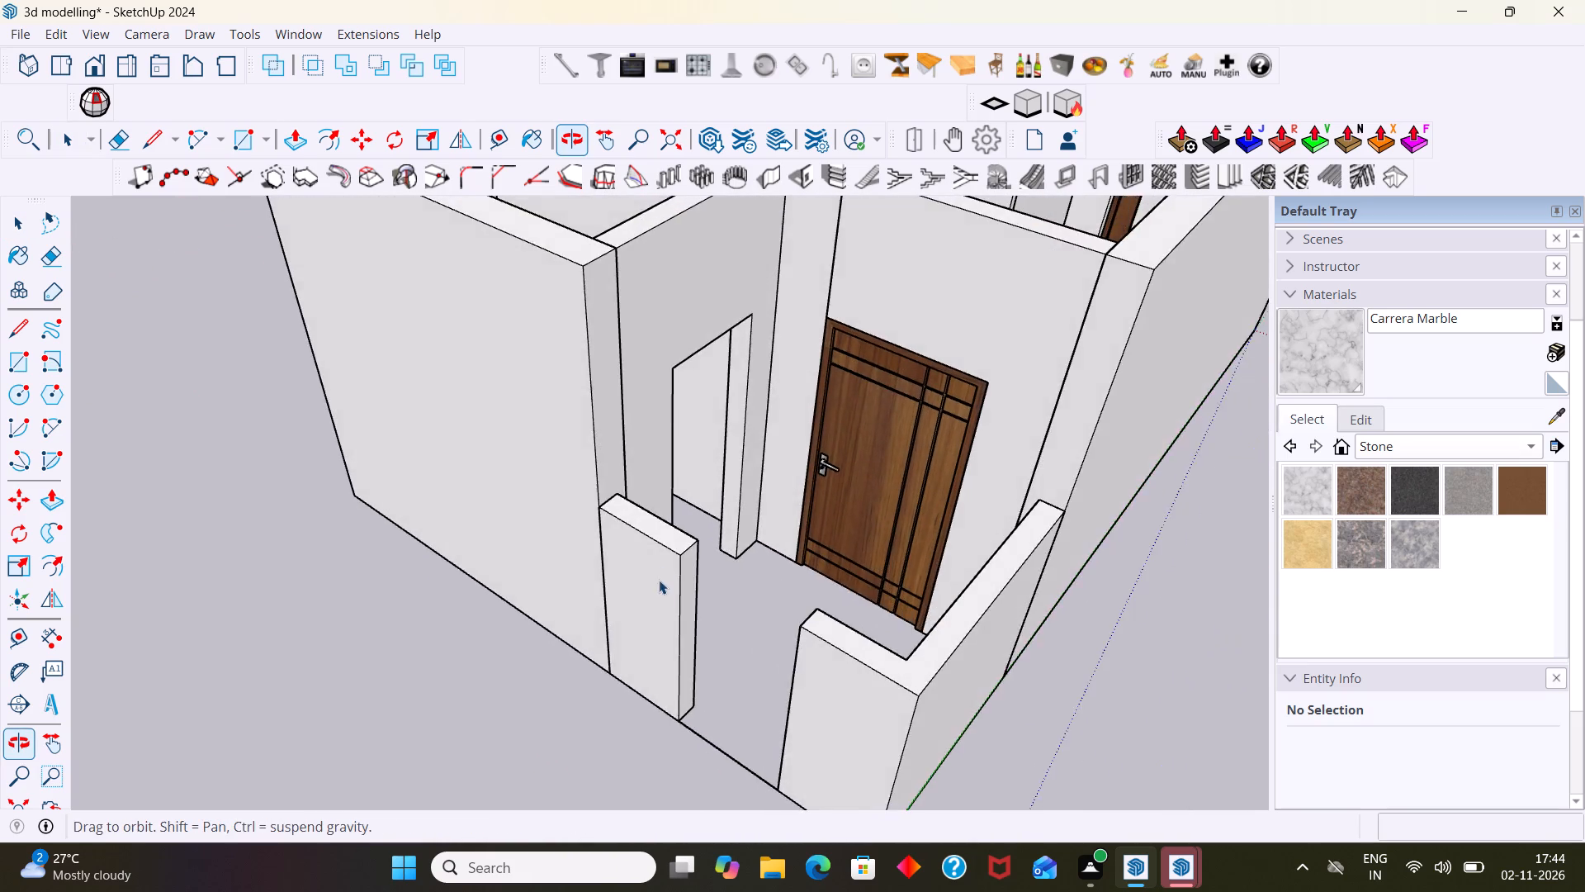
scroll(659, 565, up, 6)
double_click(668, 503)
click(668, 505)
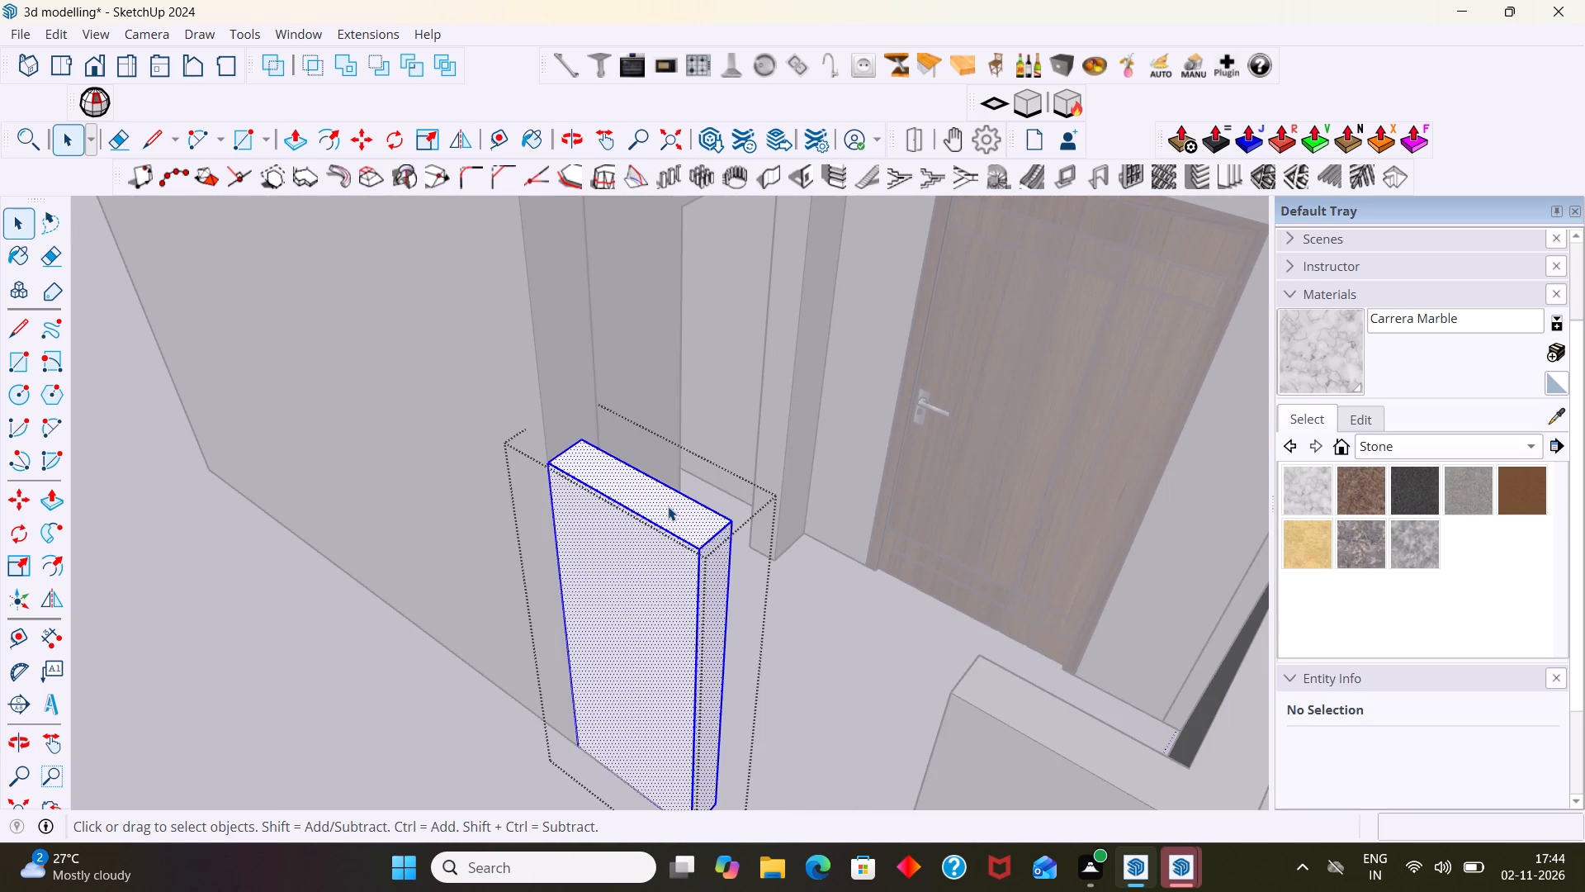
click(668, 506)
key(Delete)
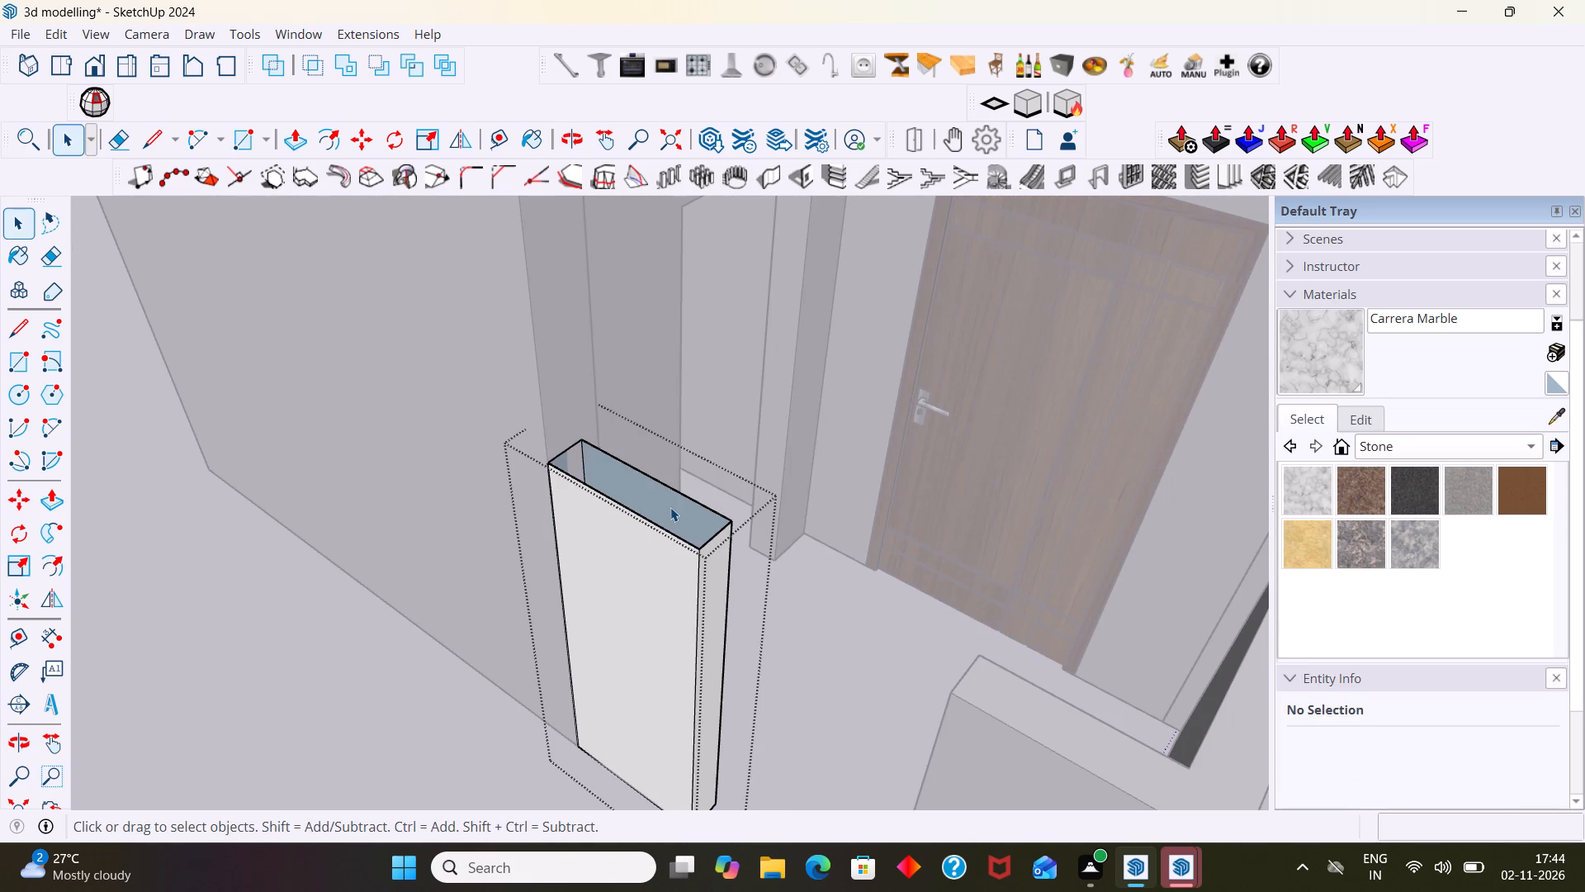
key(ctrl+z)
click(675, 515)
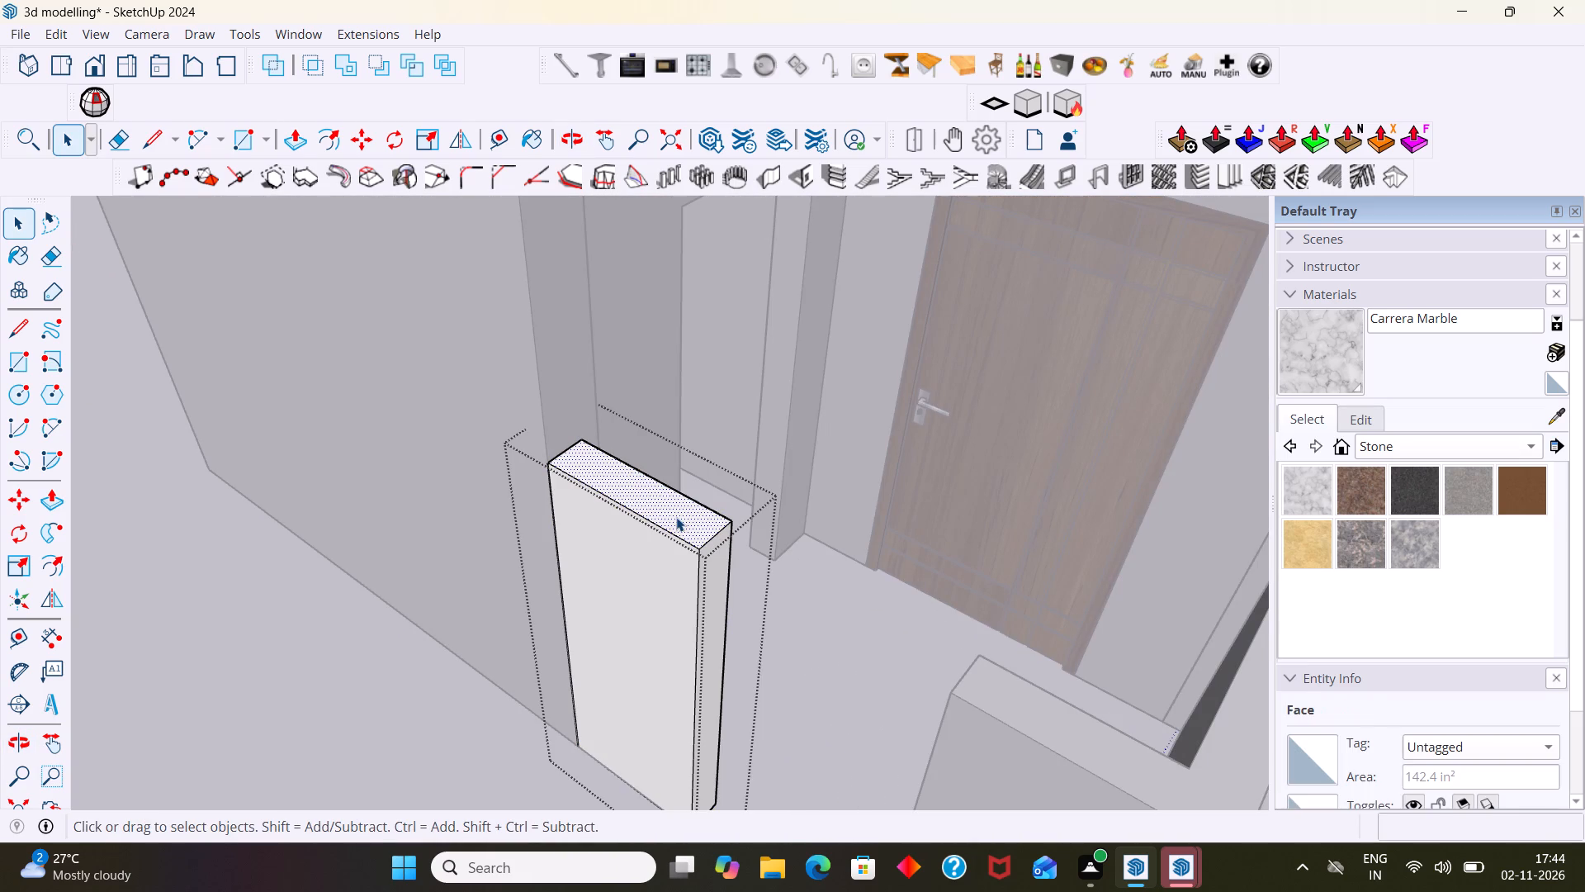
key(p)
click(676, 519)
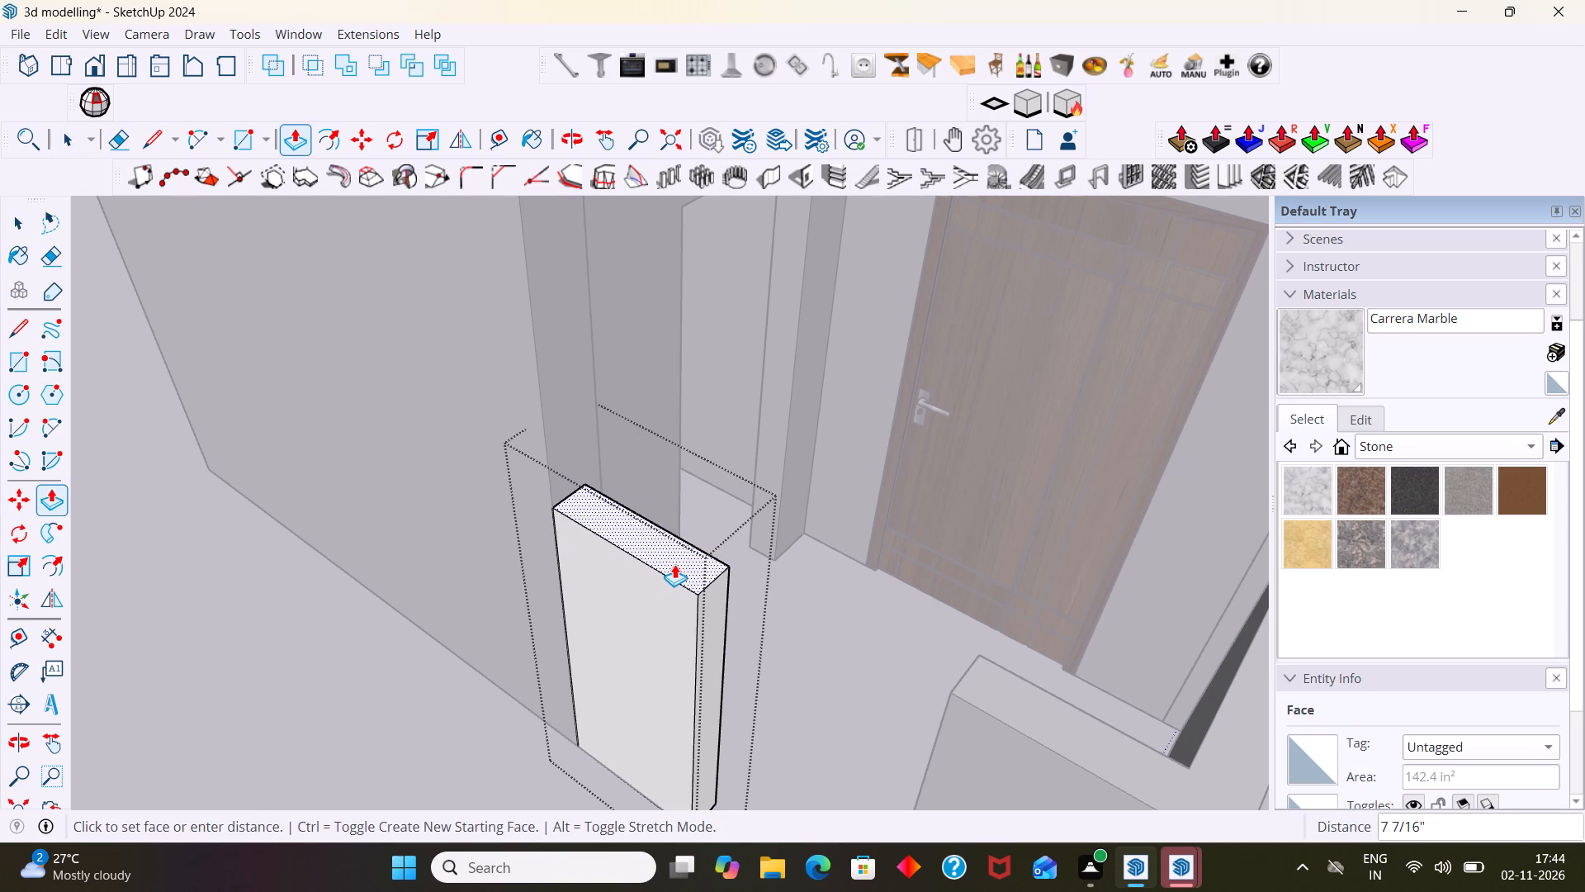
text(1')
key(Return)
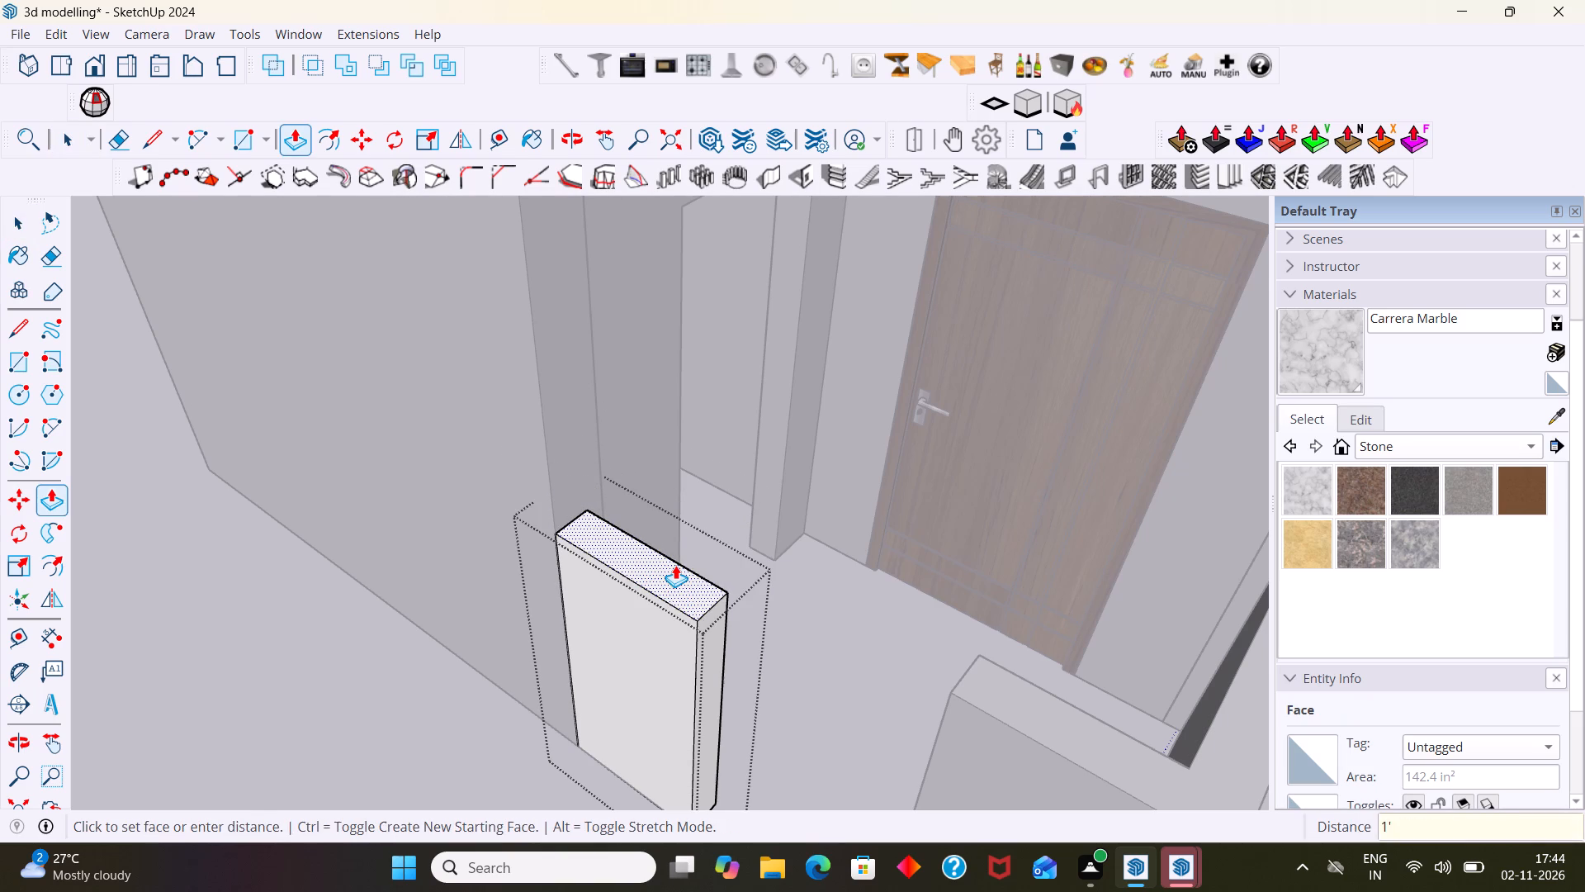
scroll(869, 637, down, 13)
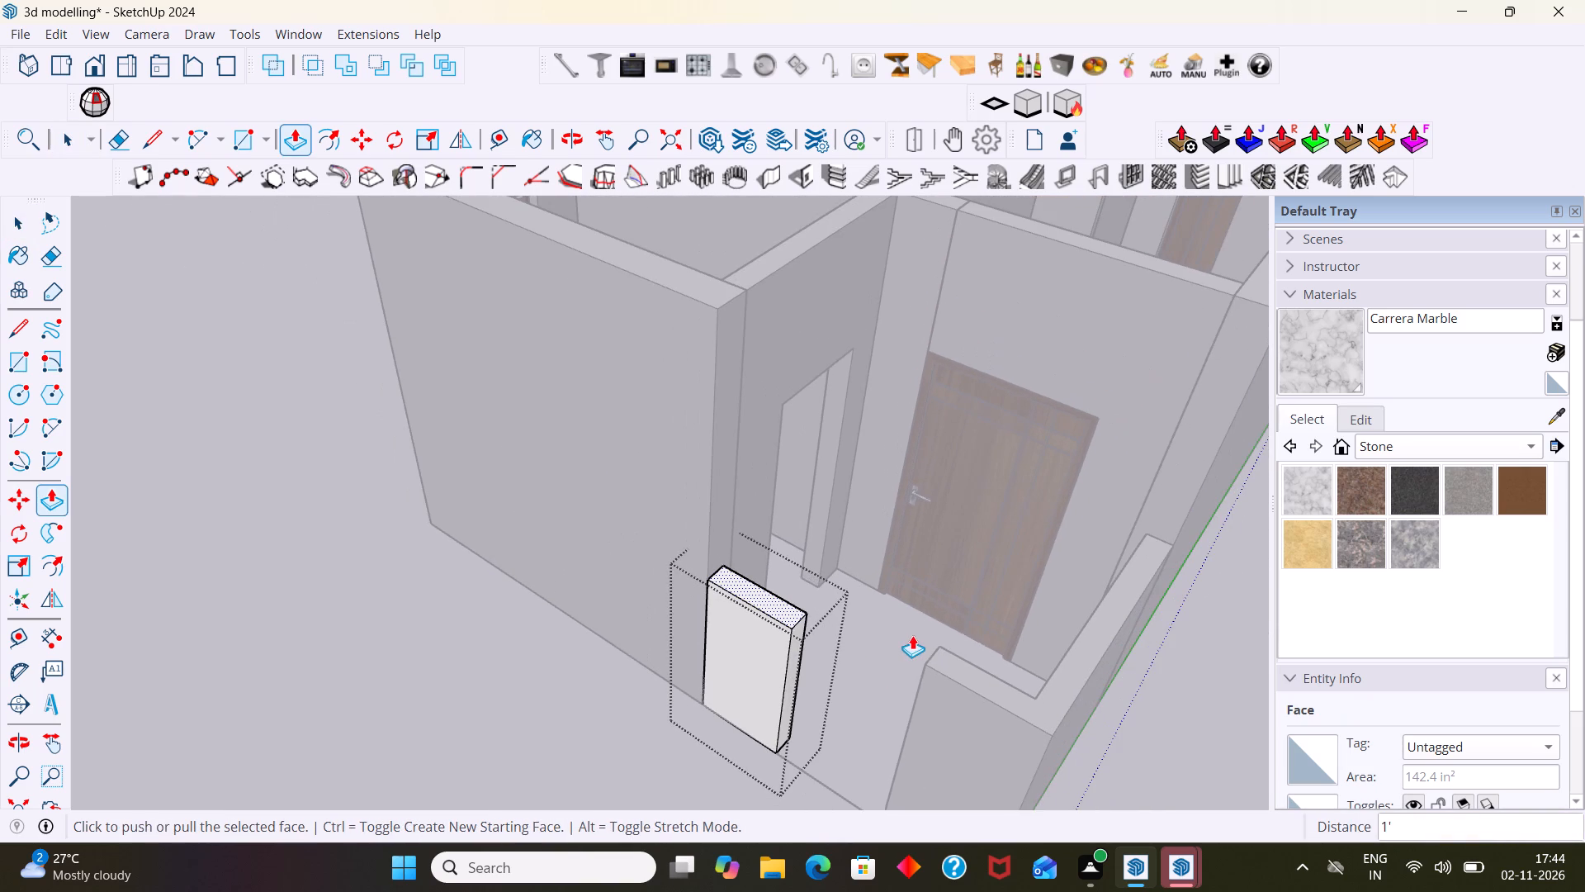
key(space)
click(1138, 714)
Examine the porch's low walls, front opening and entrance door from several angles.
scroll(1119, 709, down, 3)
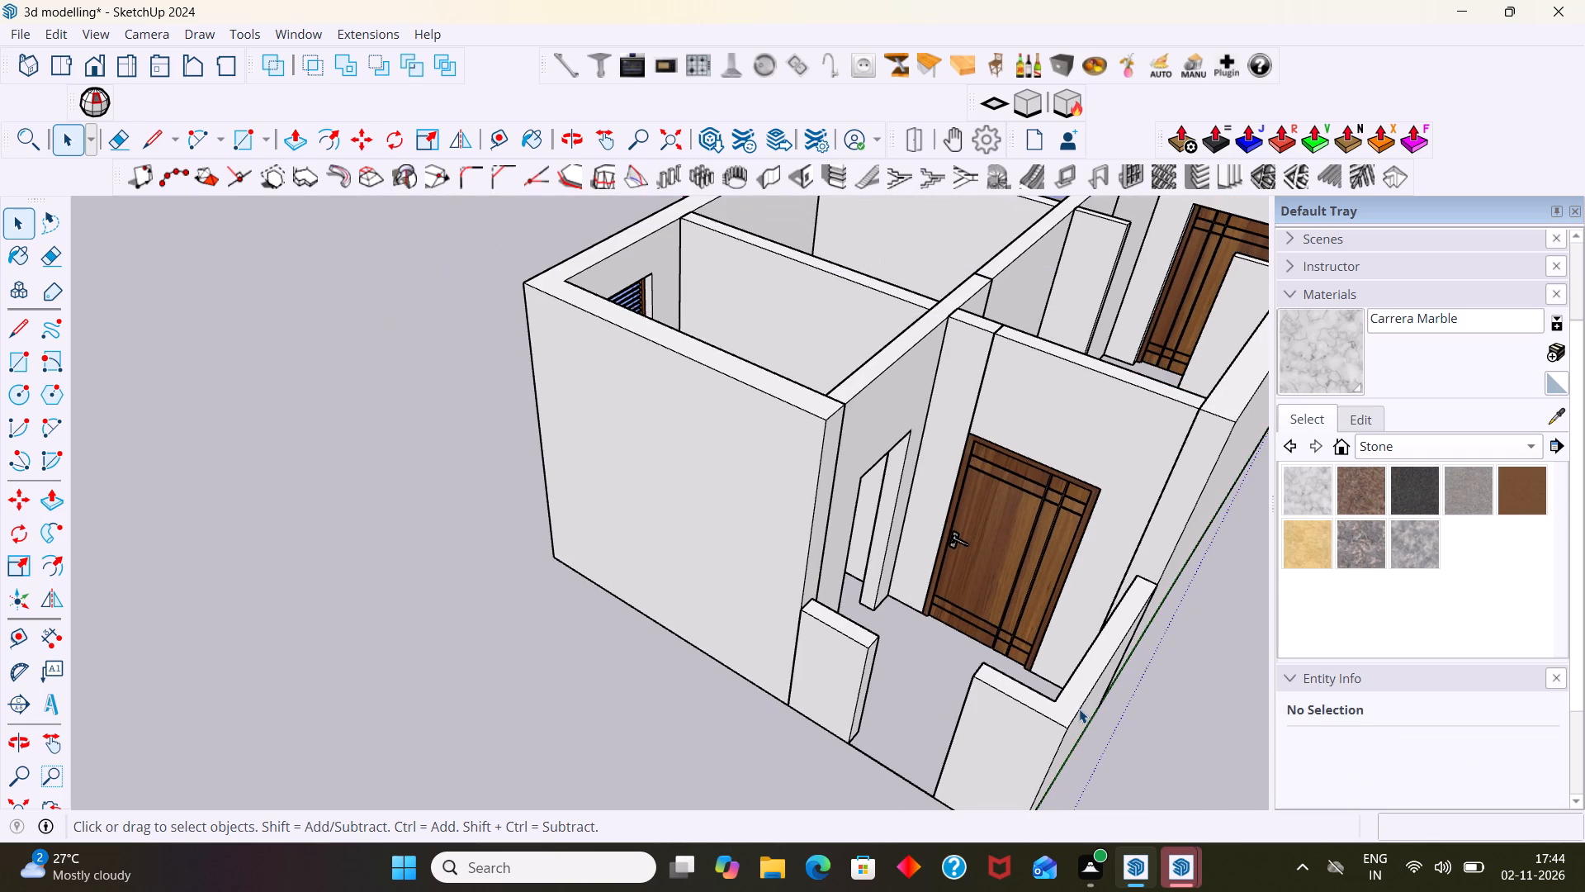
shift+middle_drag(1069, 702, 920, 644)
scroll(870, 622, up, 4)
middle_drag(758, 597, 960, 565)
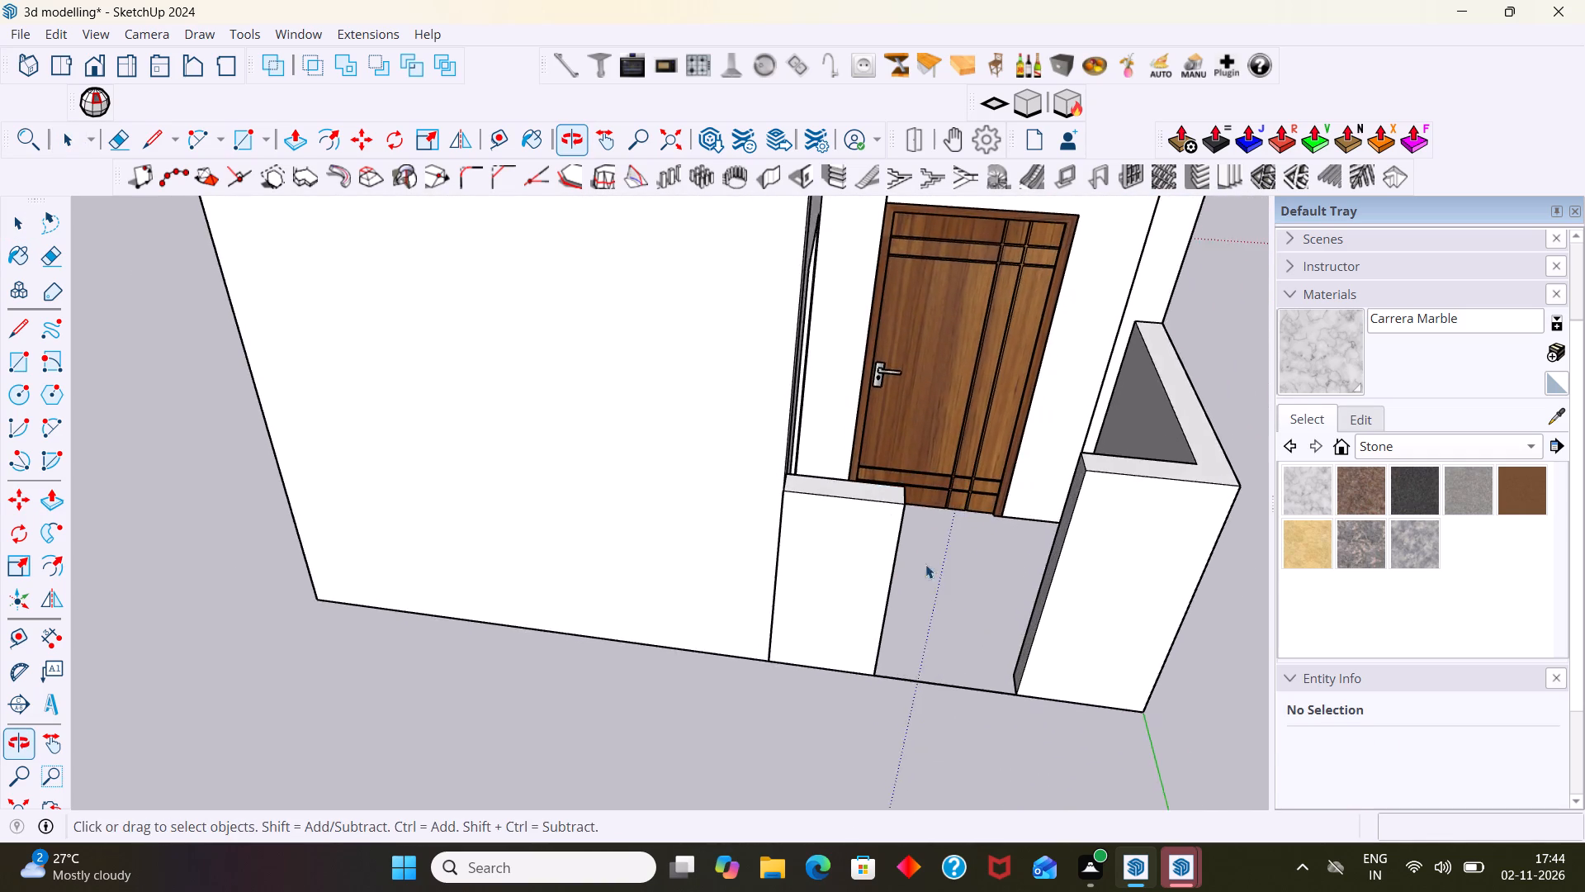
scroll(899, 564, up, 5)
shift+middle_drag(872, 560, 692, 518)
scroll(708, 519, down, 9)
middle_drag(773, 552, 835, 560)
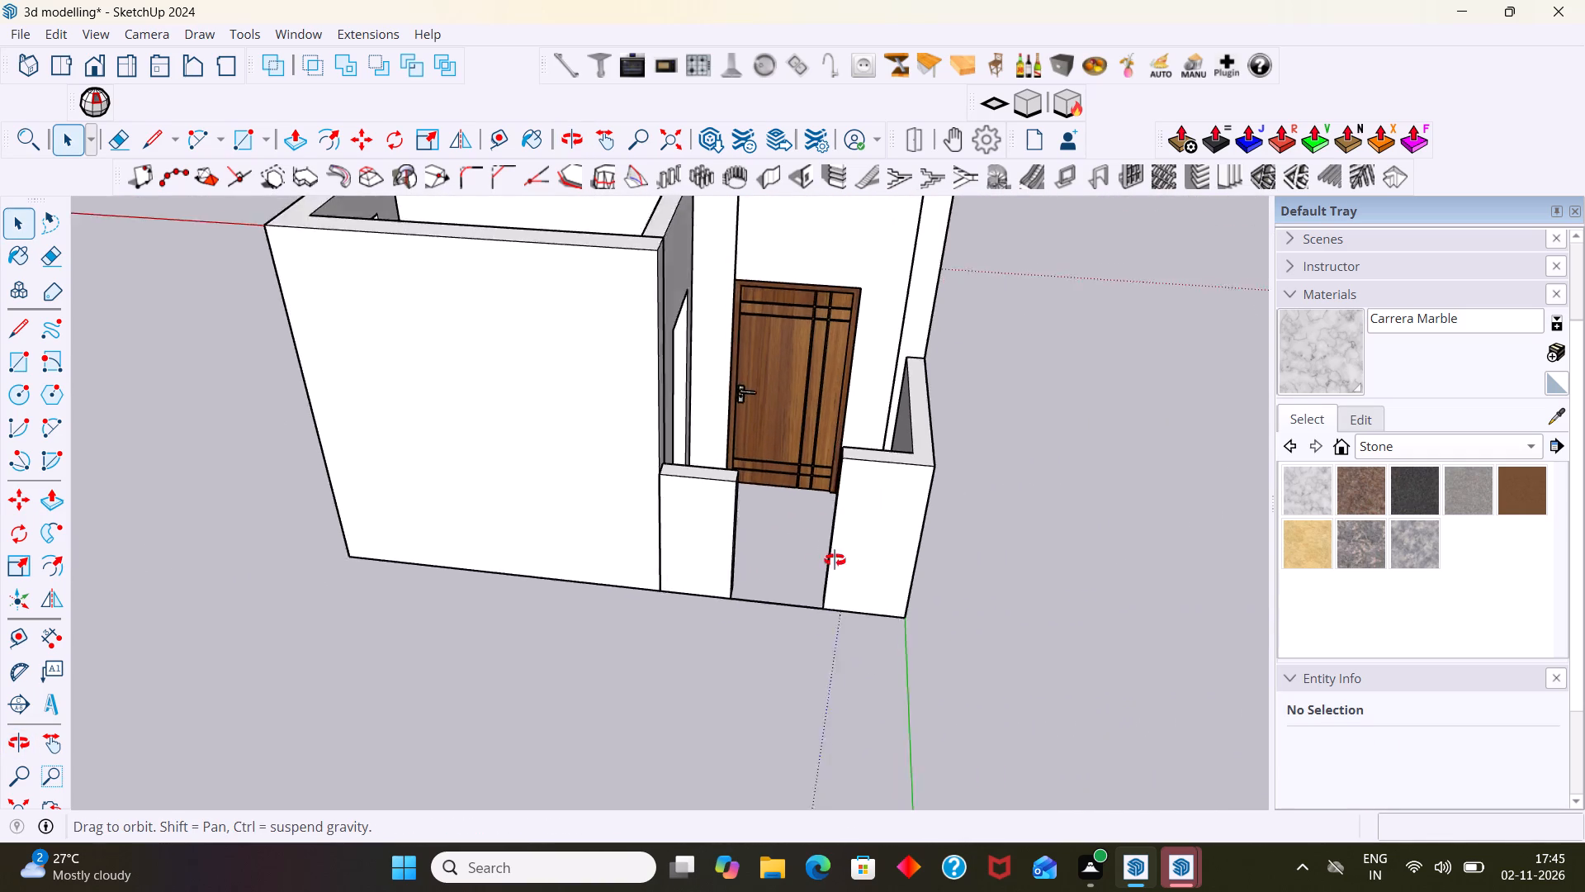
middle_drag(835, 560, 687, 532)
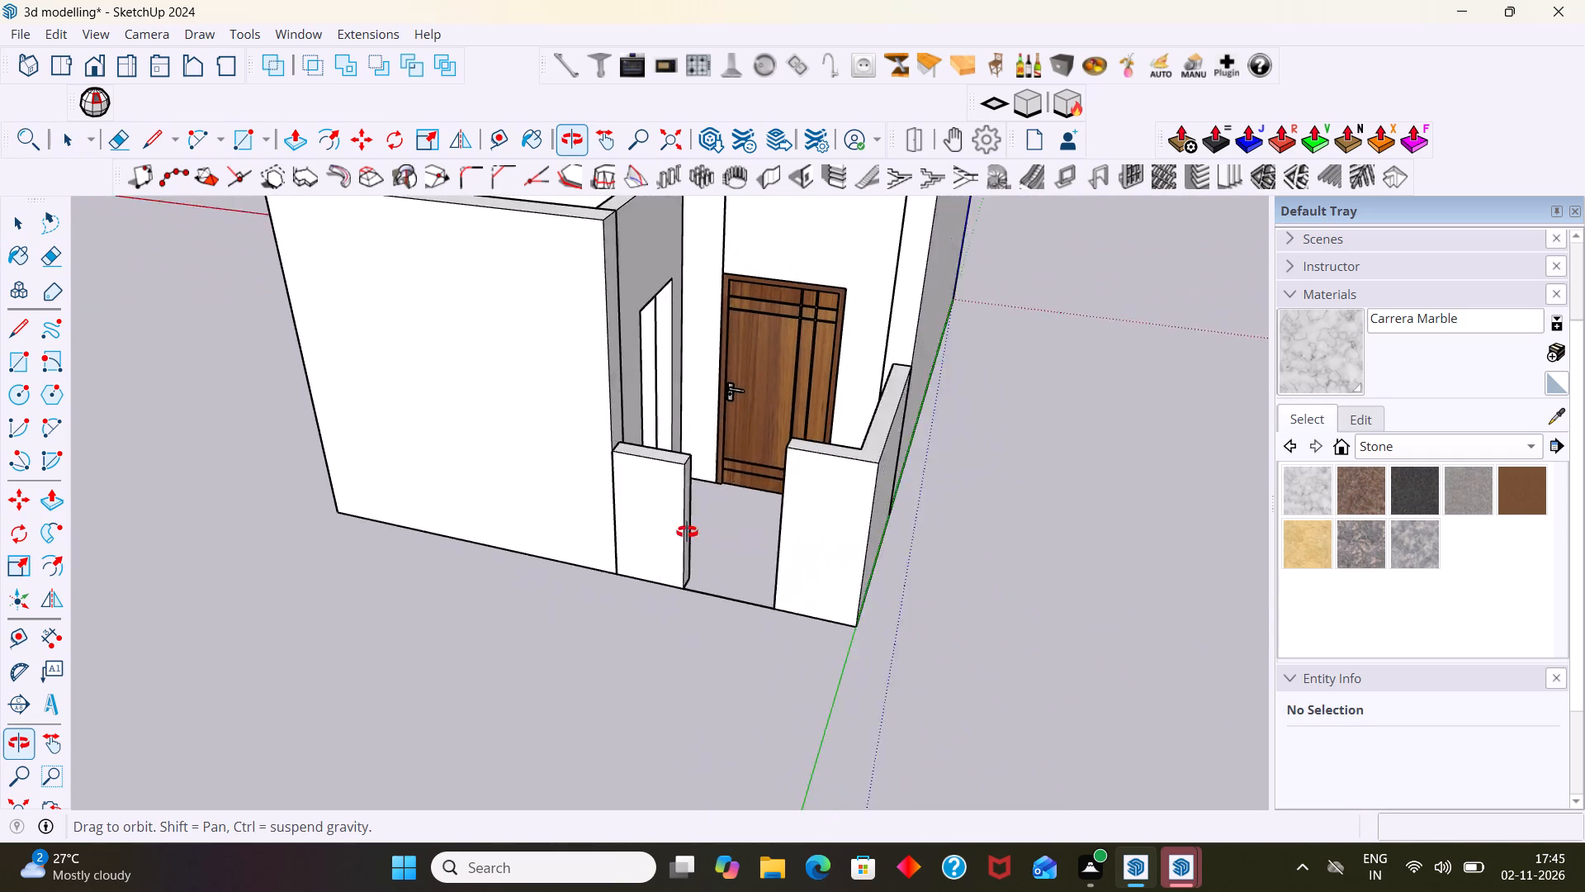
middle_drag(687, 532, 466, 565)
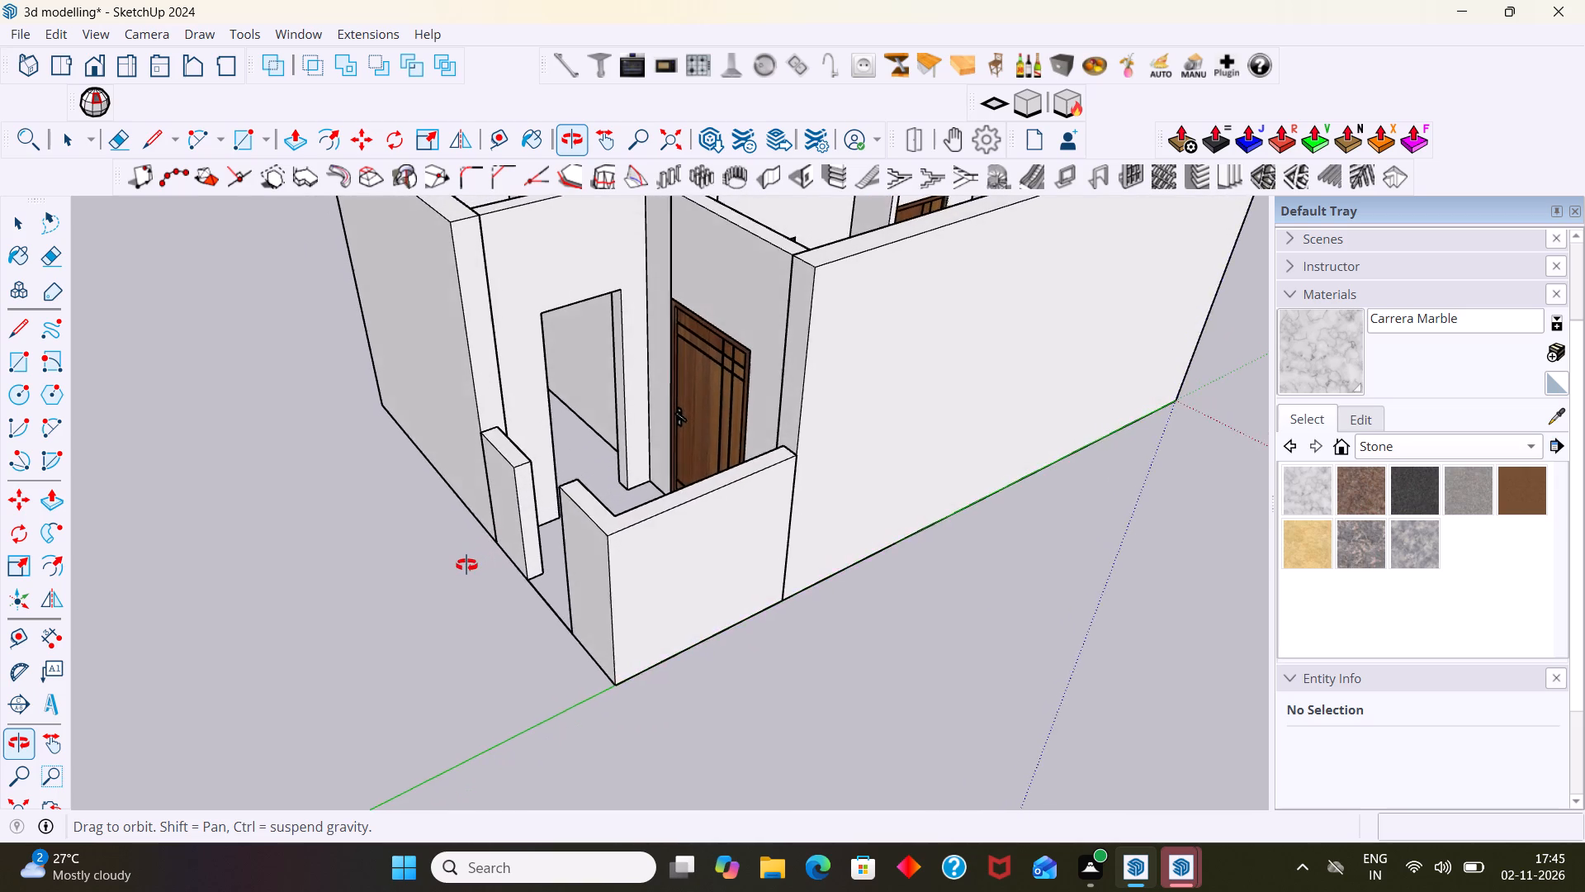
middle_drag(466, 565, 624, 587)
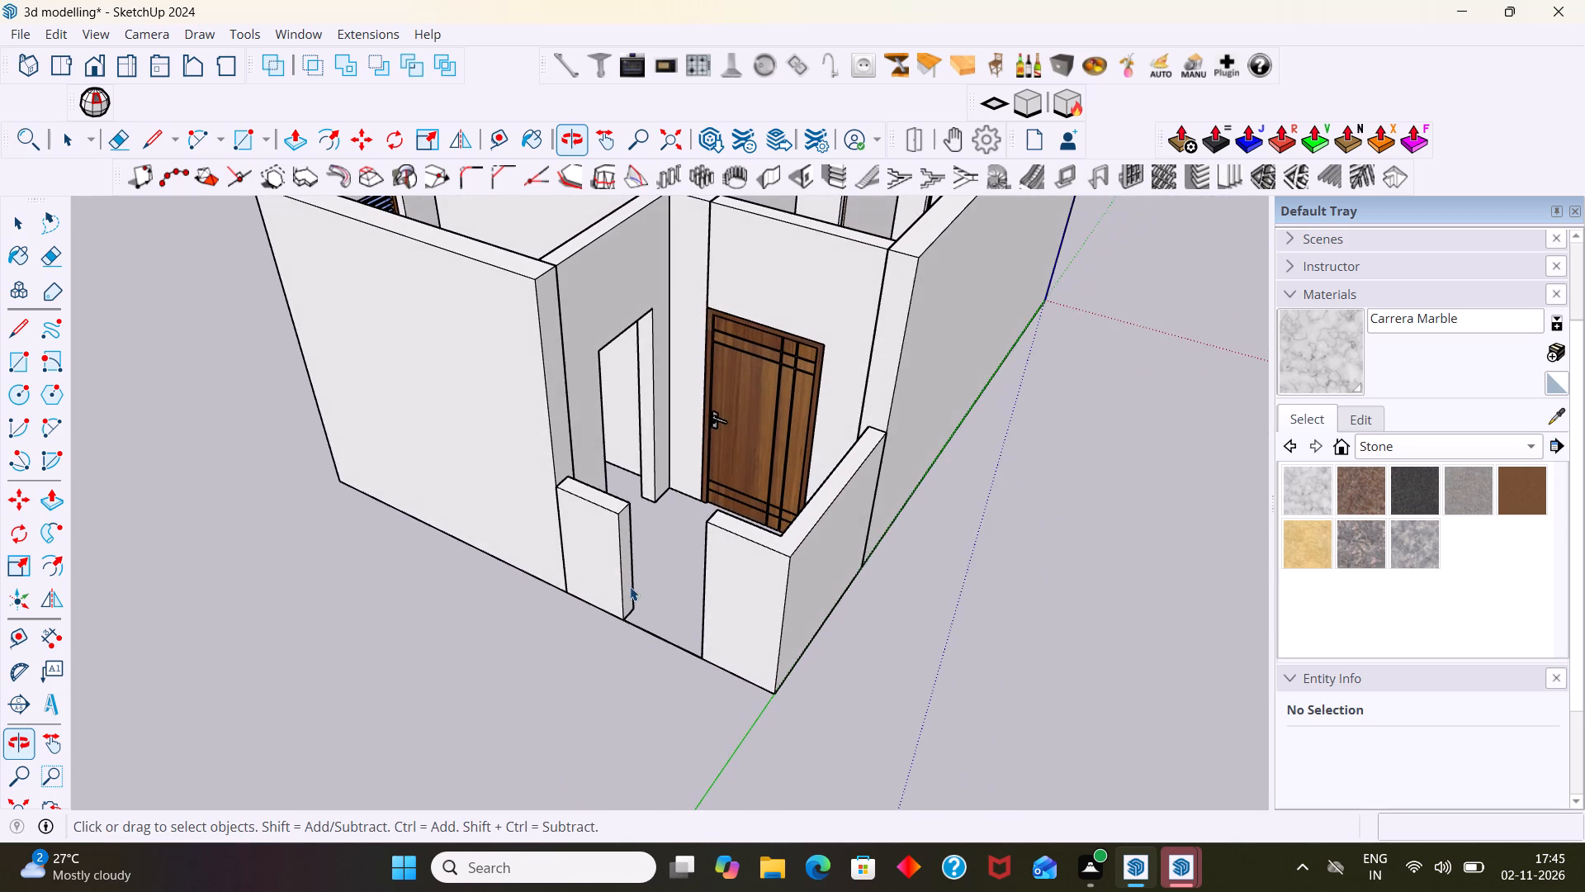
Undo the last 1' height change of the short porch front wall and leave its group.
key(ctrl+z)
key(ctrl+z)
key(space)
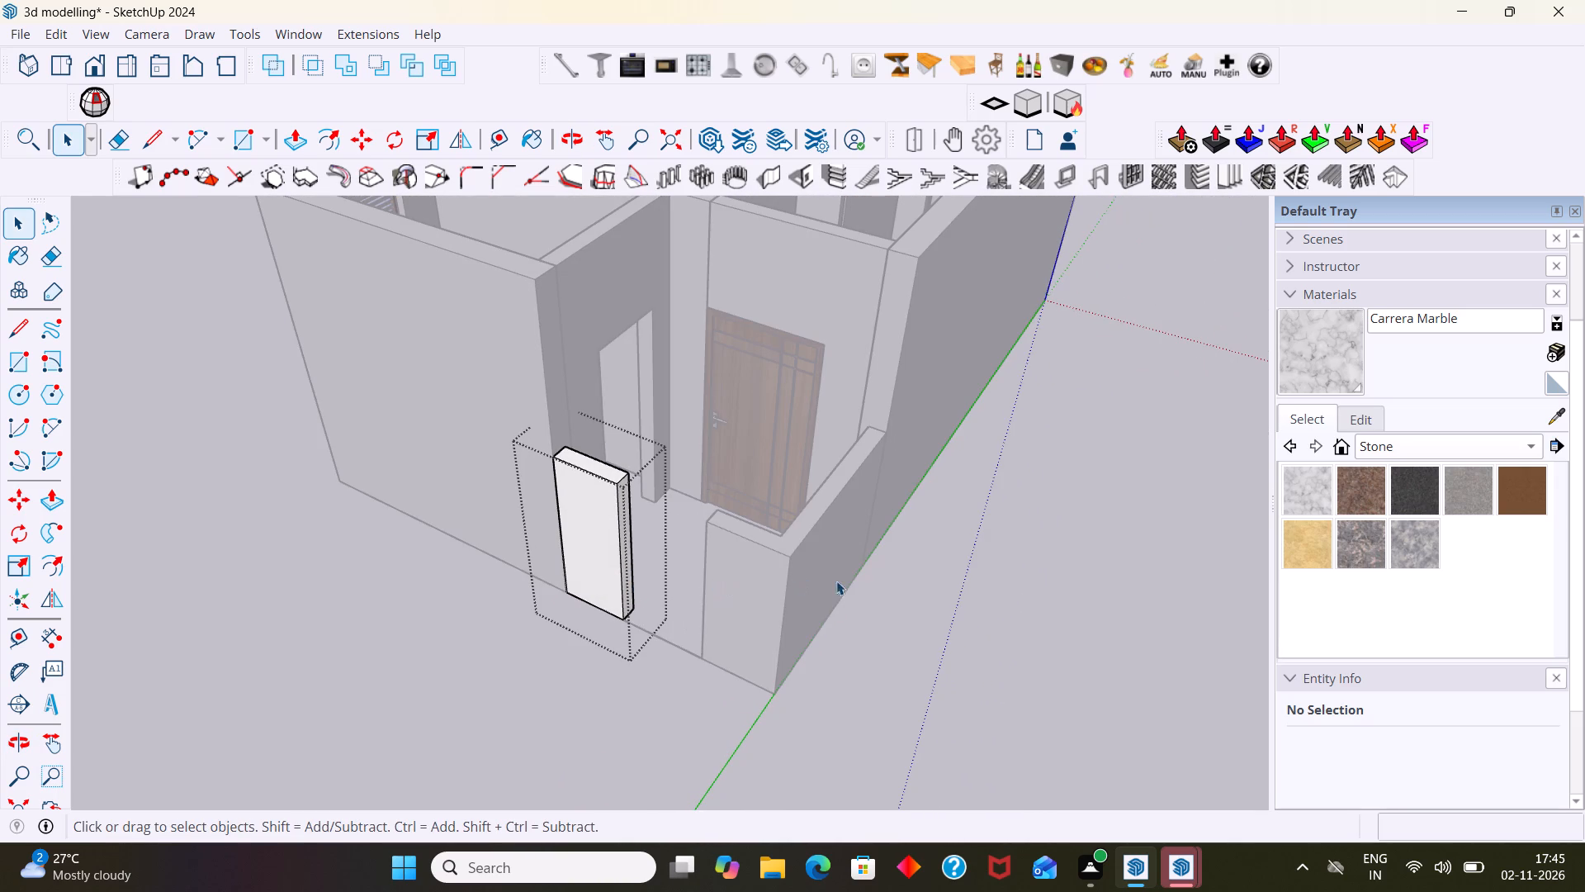
click(982, 581)
scroll(913, 605, down, 3)
middle_drag(857, 636, 1094, 650)
scroll(897, 572, up, 2)
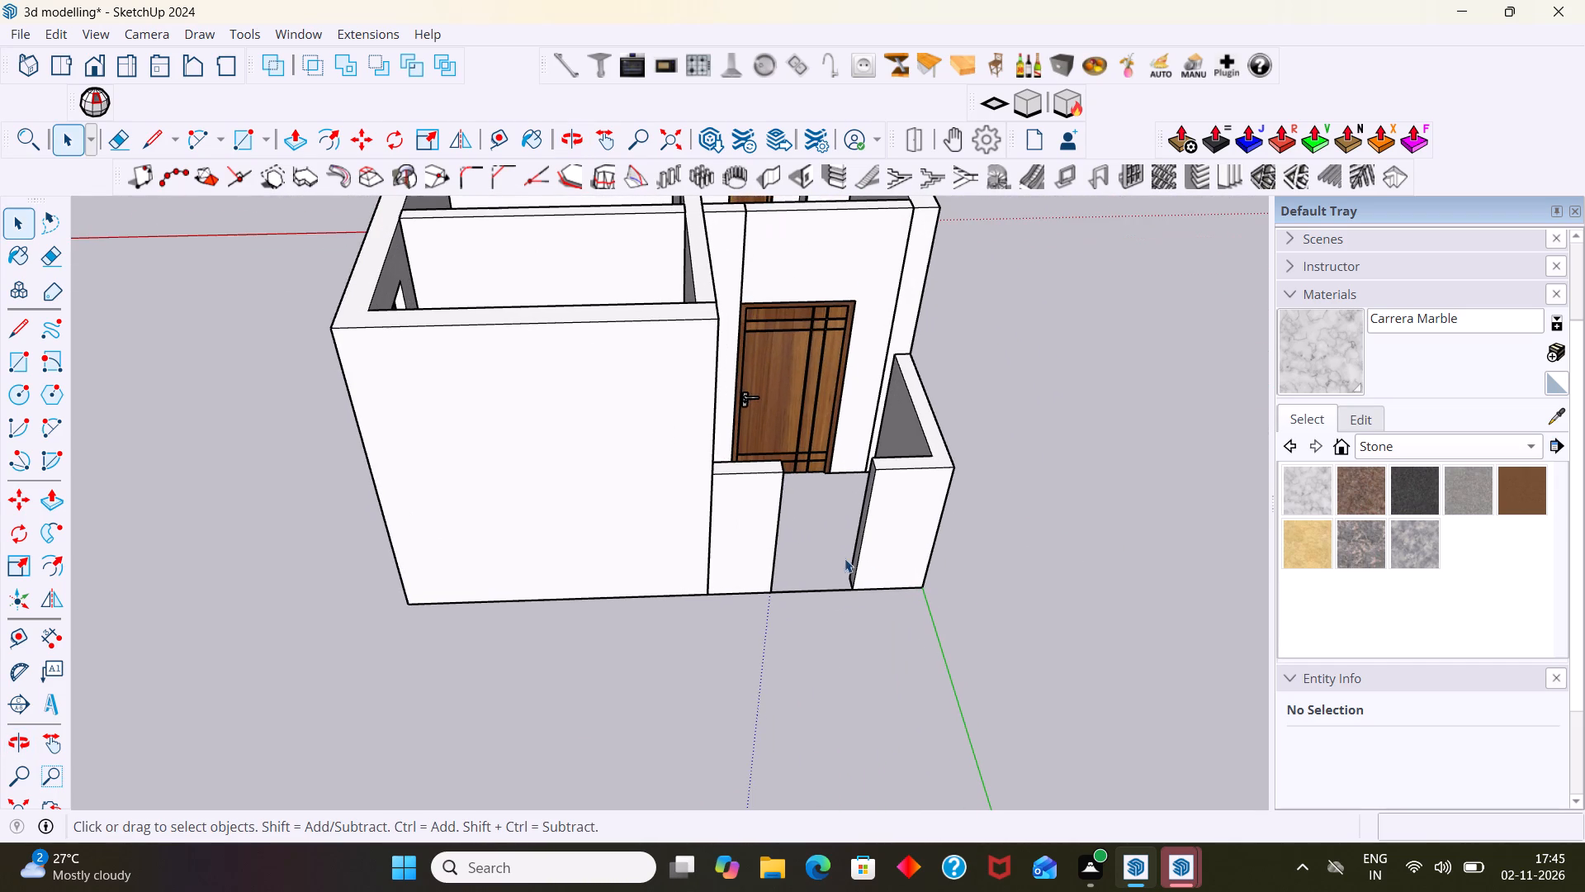
Search 3D Warehouse for "gate".
click(300, 36)
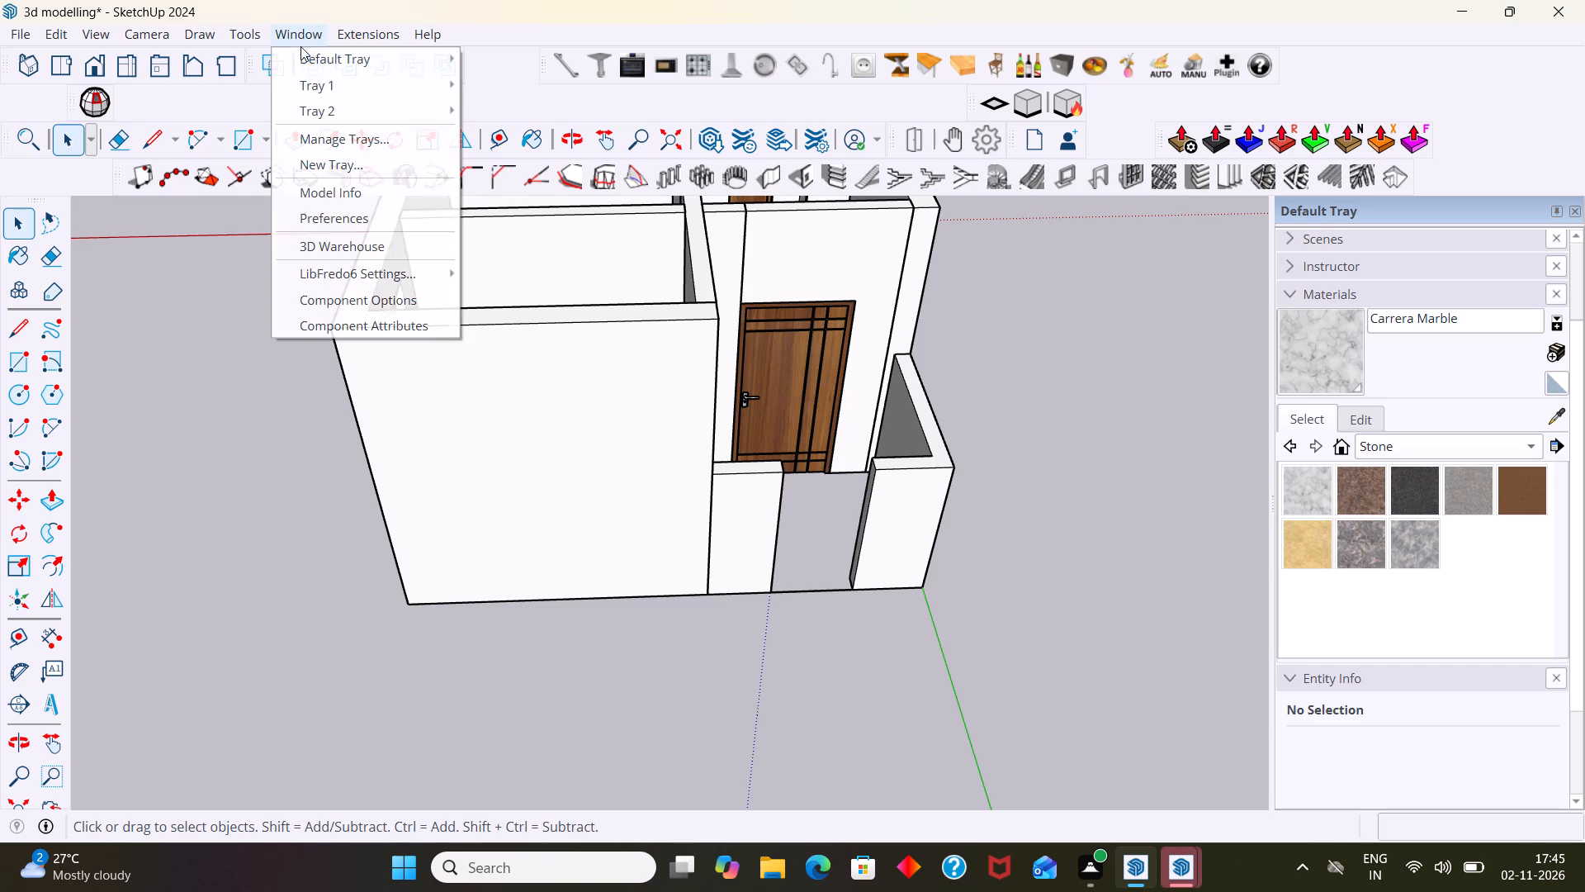
click(351, 254)
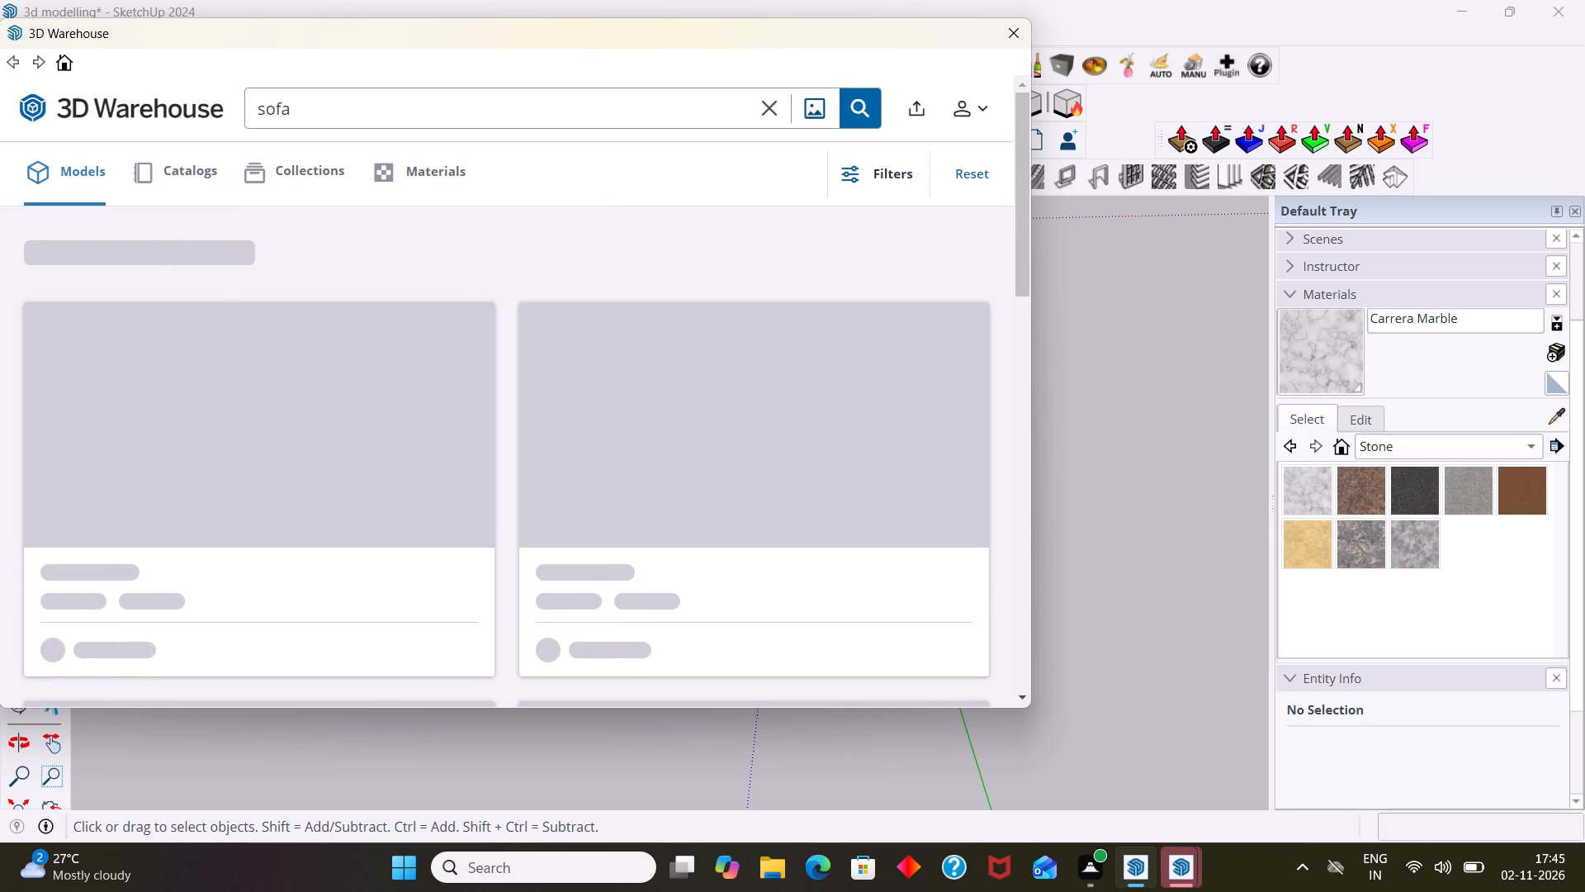
click(418, 113)
key(BackSpace)
key(BackSpace)
key(BackSpace)
key(BackSpace)
key(BackSpace)
key(BackSpace)
key(BackSpace)
key(BackSpace)
key(BackSpace)
key(BackSpace)
key(BackSpace)
key(BackSpace)
key(BackSpace)
key(BackSpace)
key(BackSpace)
key(BackSpace)
key(BackSpace)
key(BackSpace)
key(BackSpace)
key(BackSpace)
key(BackSpace)
key(BackSpace)
key(BackSpace)
click(302, 104)
key(BackSpace)
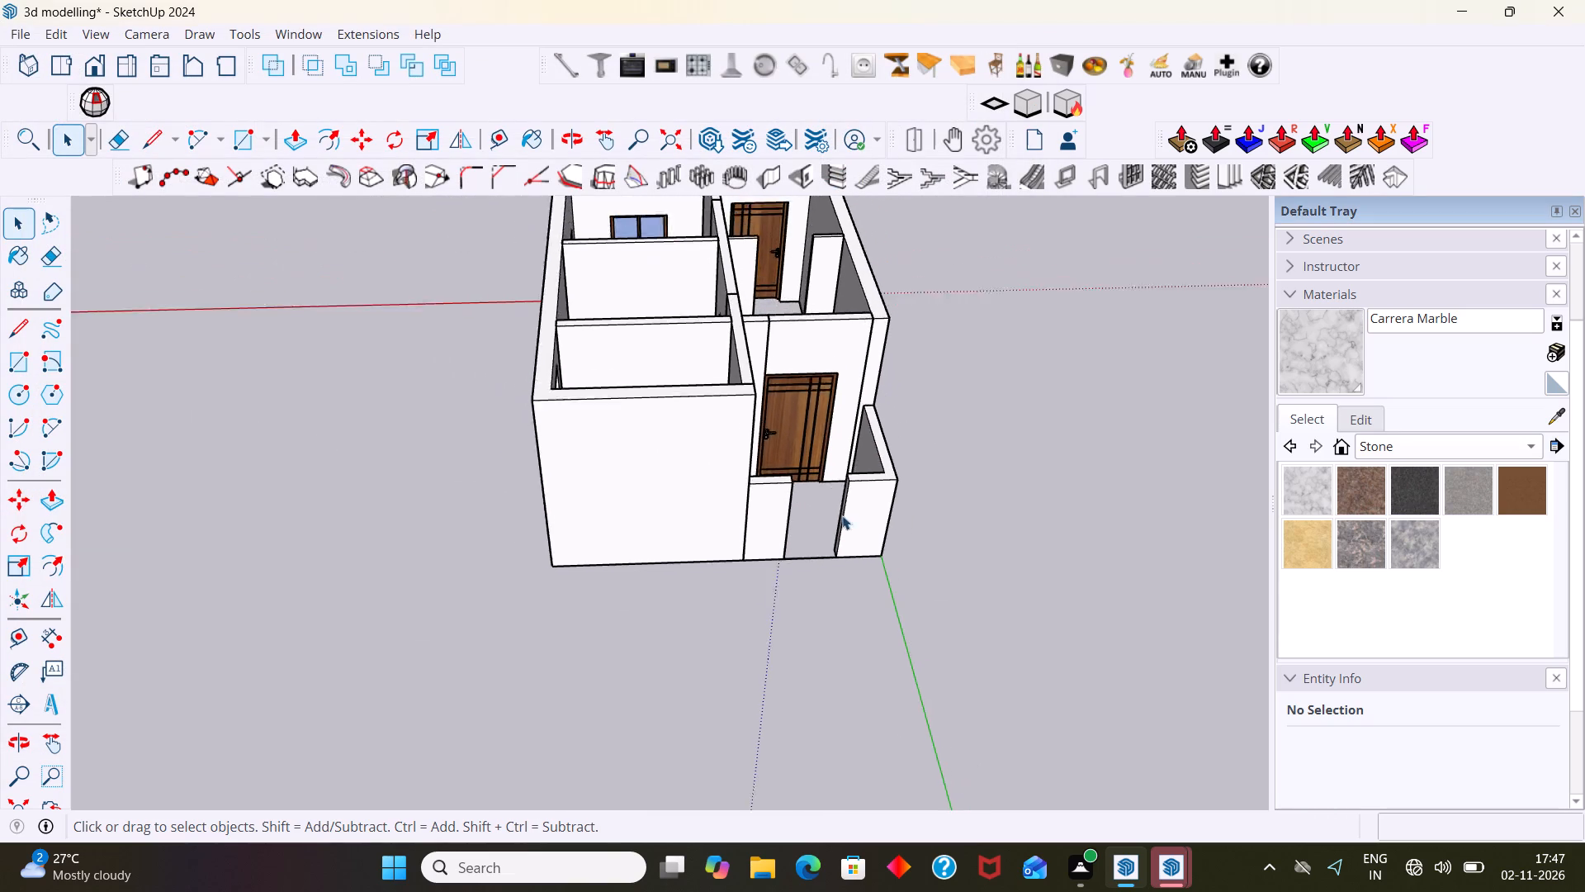
Examine the house's rooms, furniture and porch from several angles.
scroll(842, 515, down, 2)
middle_drag(799, 493, 636, 695)
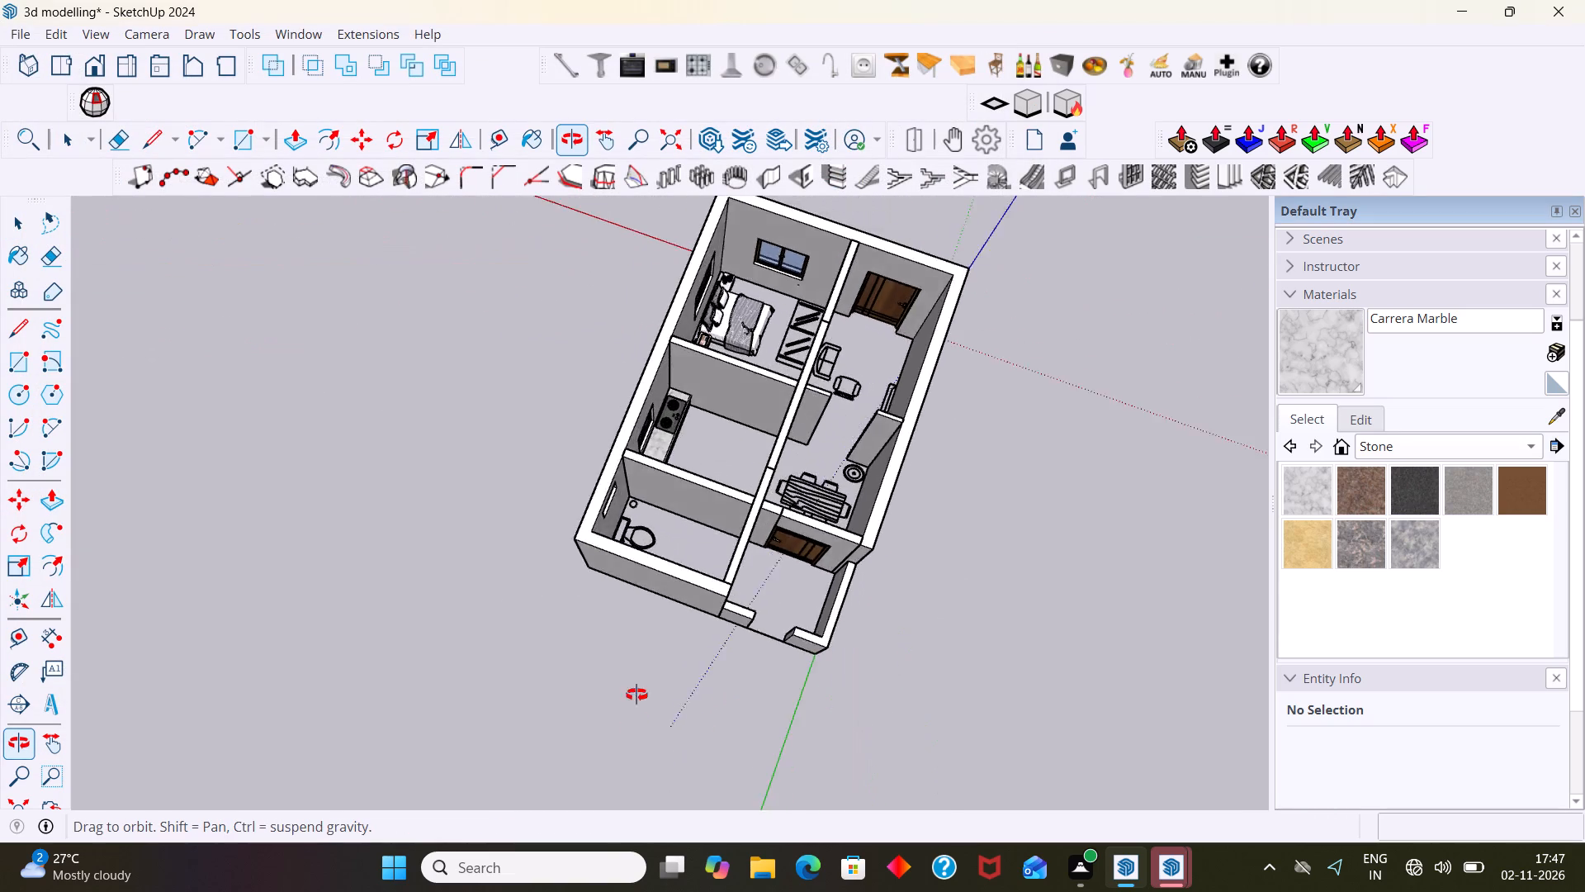
middle_drag(636, 695, 668, 624)
scroll(796, 407, up, 10)
middle_drag(672, 467, 620, 512)
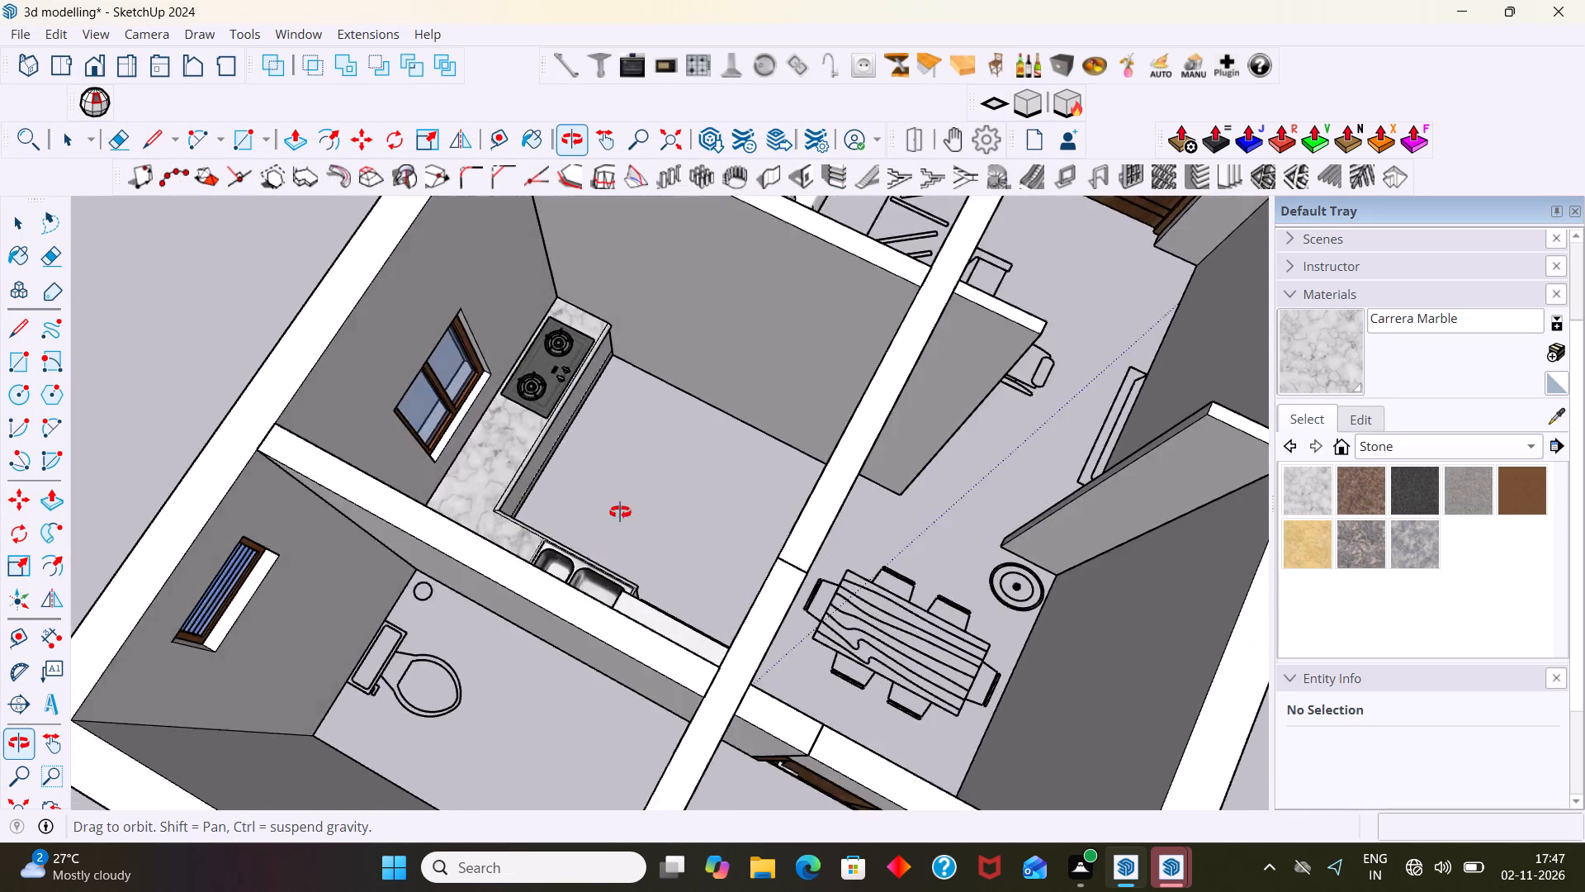
middle_drag(620, 512, 651, 491)
scroll(662, 473, down, 15)
middle_drag(707, 504, 792, 415)
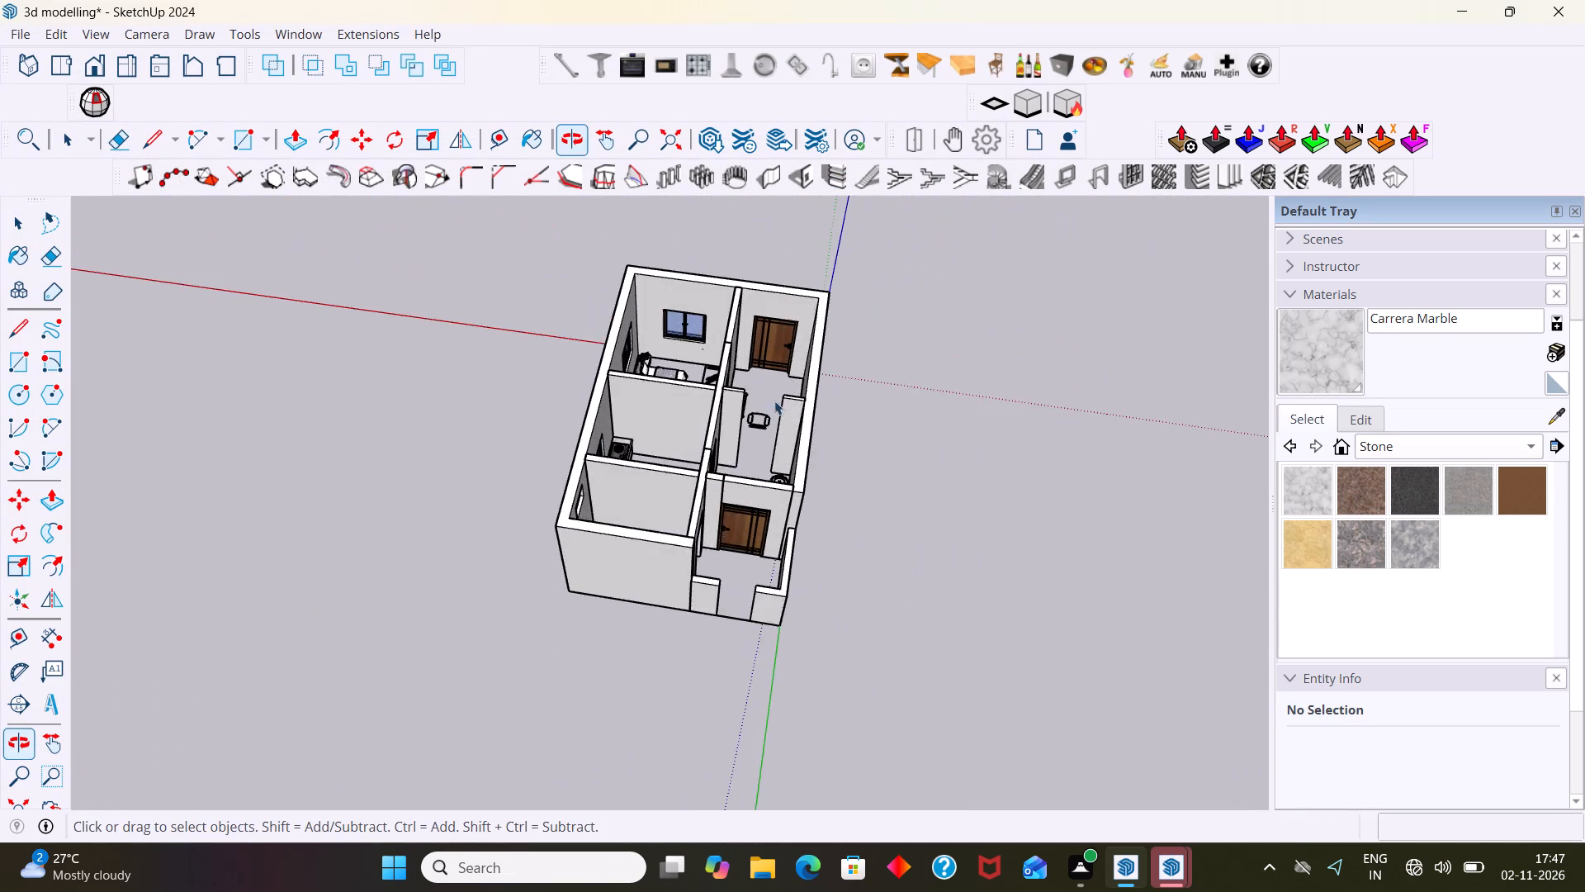
scroll(765, 397, up, 12)
middle_drag(736, 397, 790, 381)
scroll(772, 387, down, 8)
middle_drag(765, 422, 653, 433)
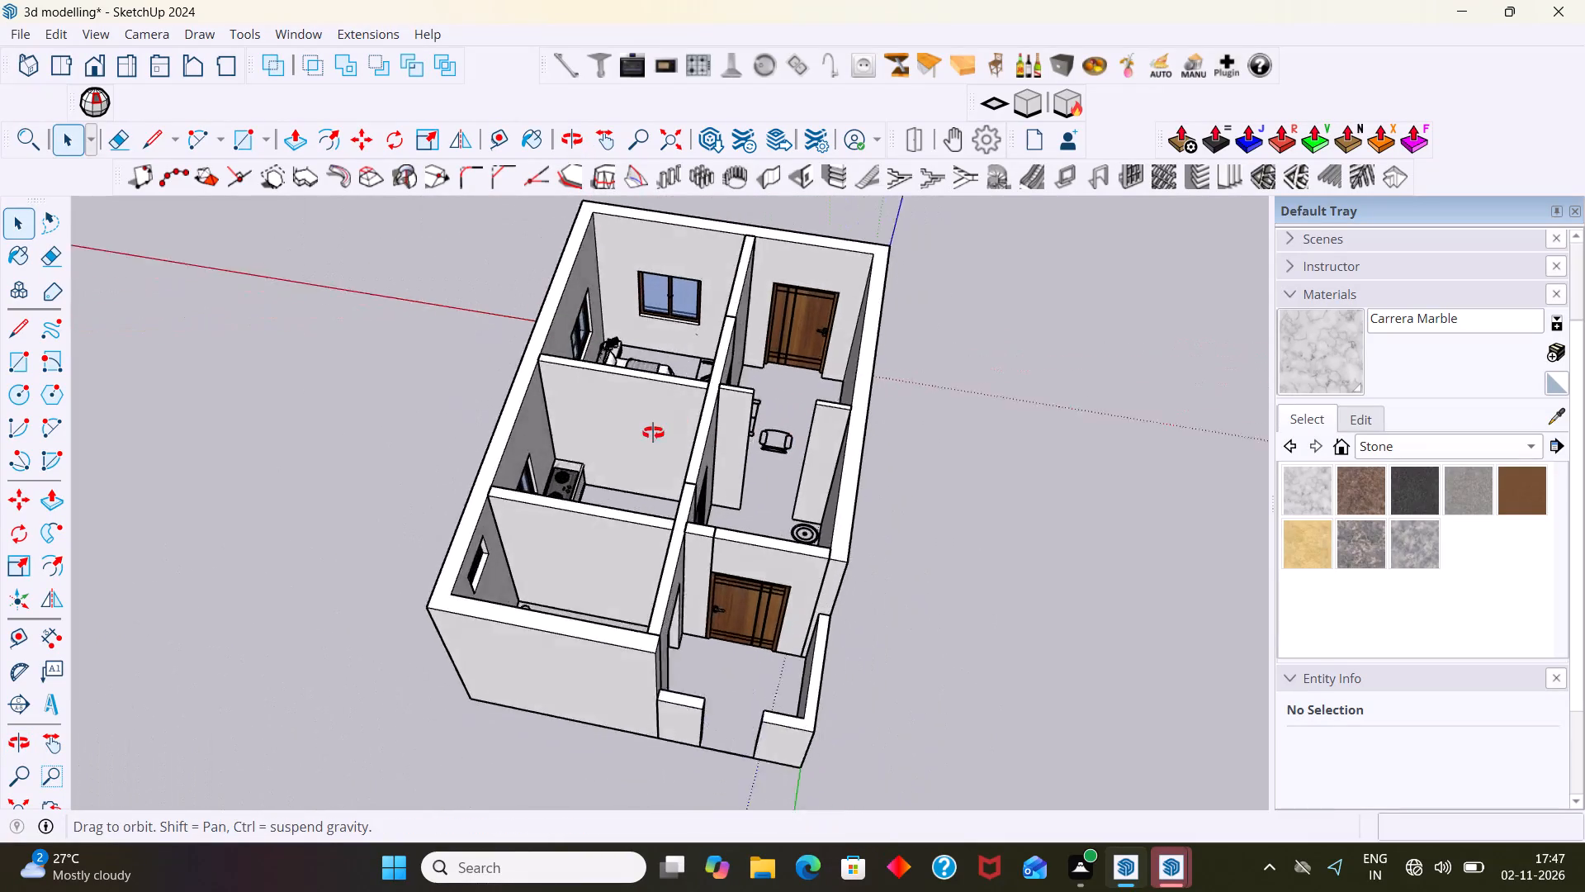
middle_drag(653, 433, 590, 441)
Undo the recent edits back to the state before the porch's low walls, with the earlier sofa set in the living room.
key(ctrl+z)
key(ctrl+z)
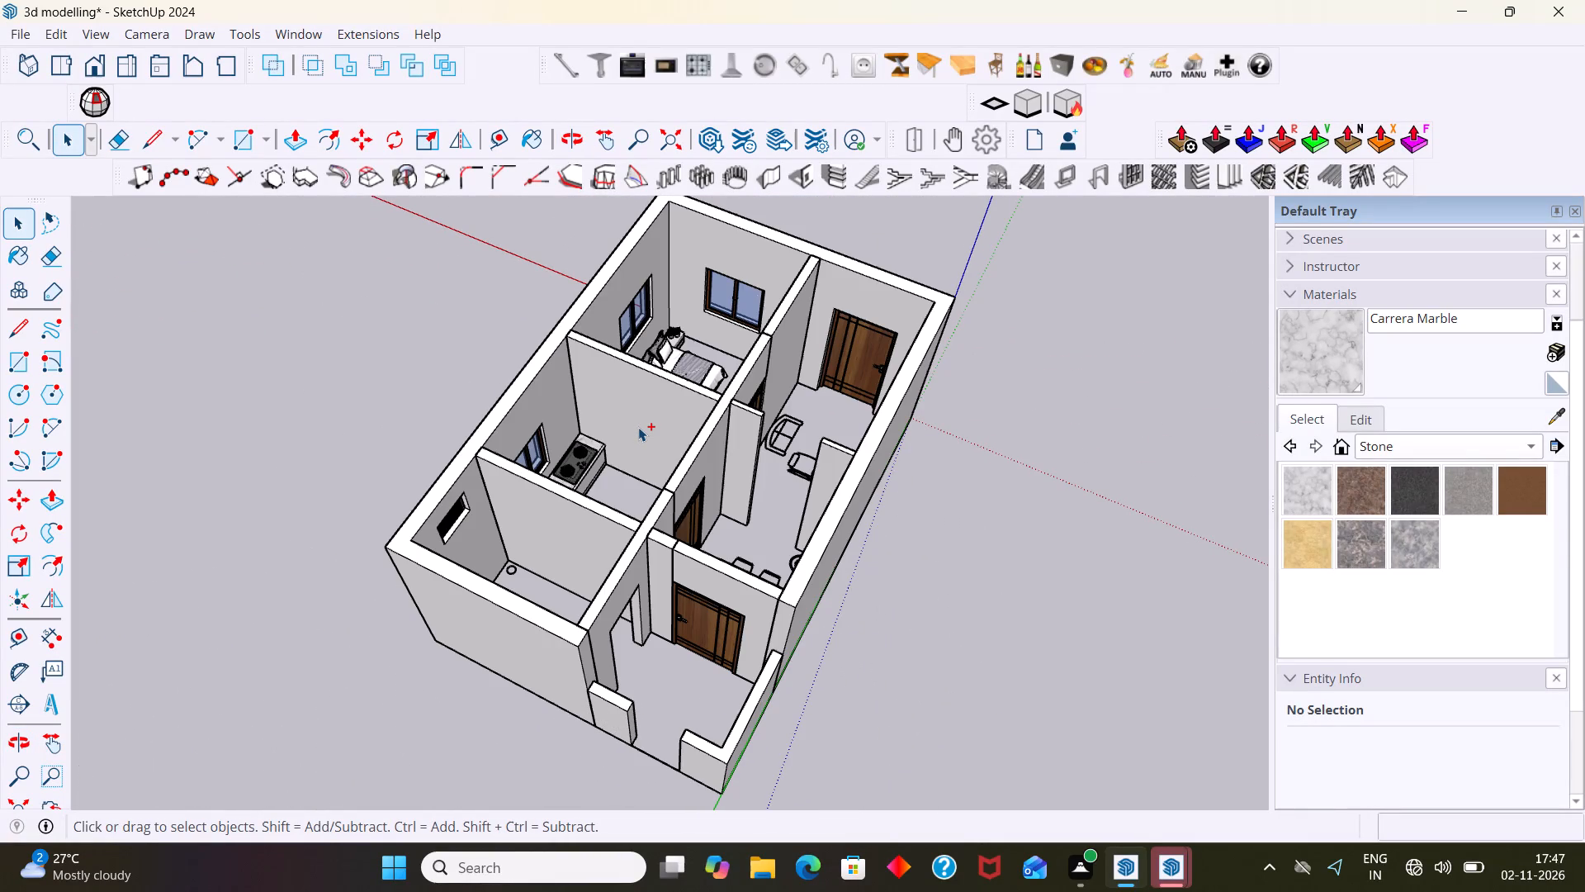
key(ctrl+z)
key(ctrl+z)
key(ctrl+z)
key(ctrl+z)
key(ctrl+z)
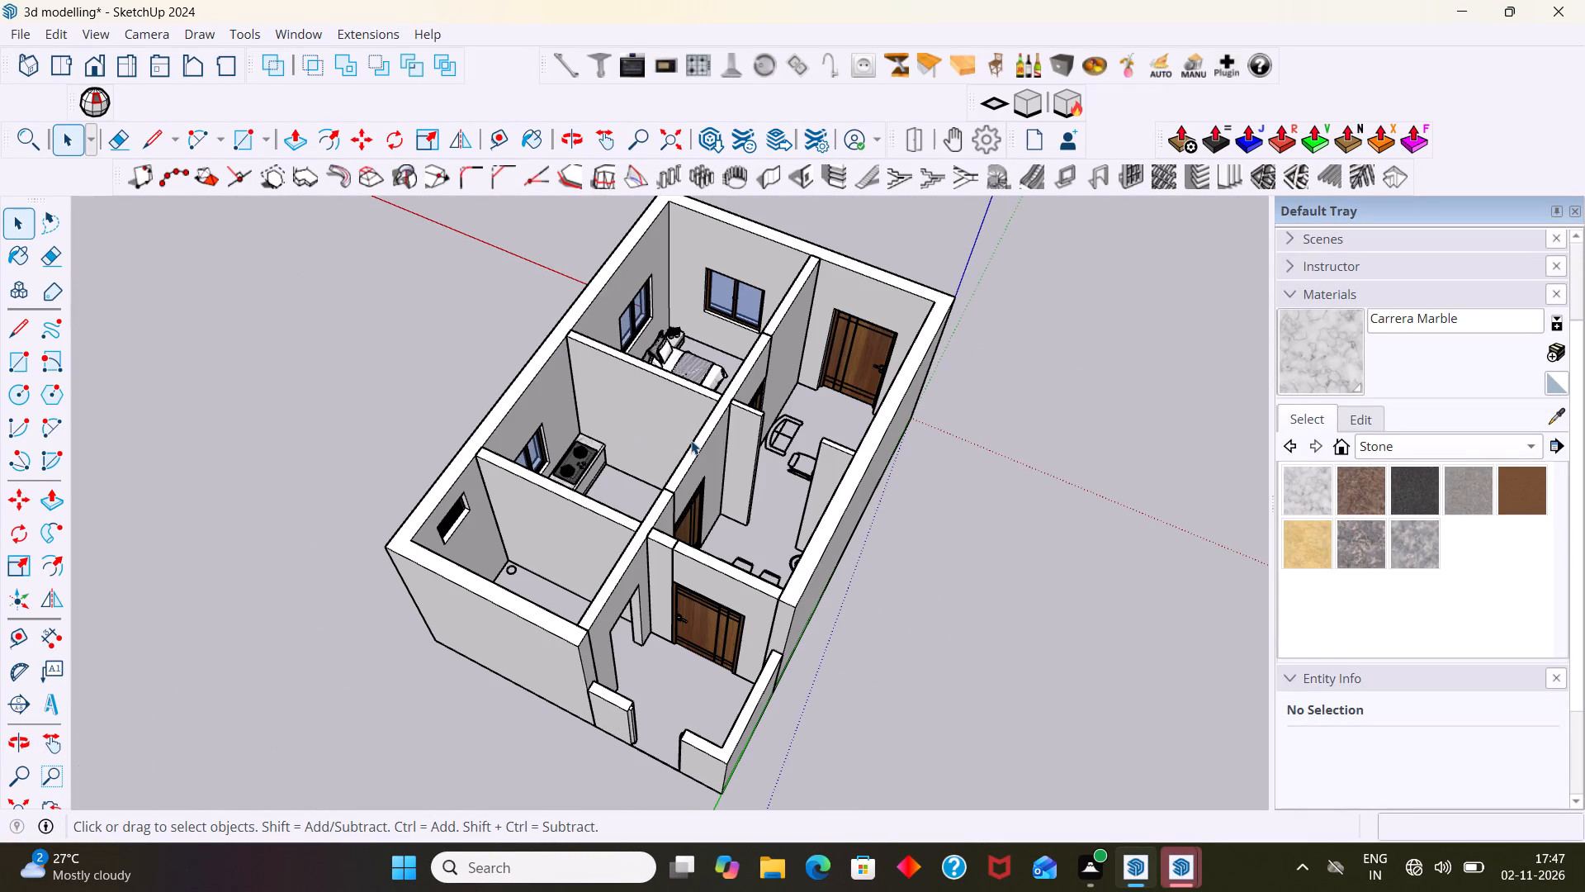
key(ctrl+y)
key(ctrl+y)
key(ctrl+y)
key(ctrl+y)
key(ctrl+y)
key(ctrl+z)
key(ctrl+z)
key(ctrl+z)
key(ctrl+z)
key(ctrl+z)
key(ctrl+z)
key(ctrl+z)
key(ctrl+z)
key(ctrl+z)
key(ctrl+z)
key(ctrl+z)
key(ctrl+z)
key(ctrl+z)
key(ctrl+z)
key(ctrl+z)
key(ctrl+z)
key(ctrl+z)
key(ctrl+z)
key(ctrl+z)
key(ctrl+z)
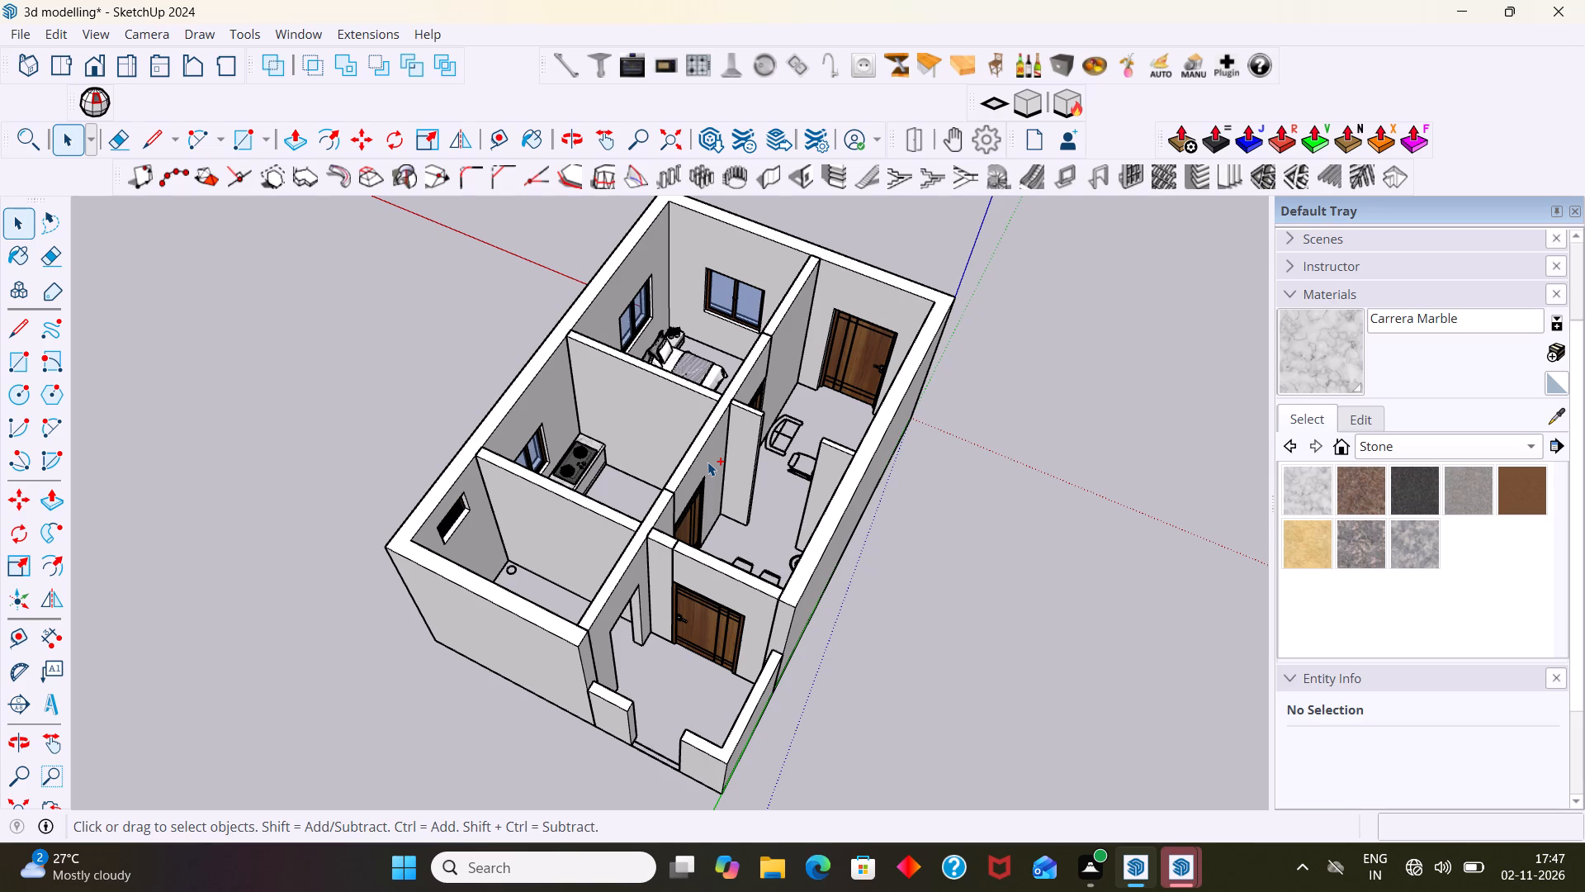
key(ctrl+z)
key(ctrl+z)
key(ctrl+z)
key(ctrl+z)
key(ctrl+z)
key(ctrl+z)
key(ctrl+z)
key(ctrl+z)
key(ctrl+z)
key(ctrl+z)
key(ctrl+z)
key(ctrl+z)
key(ctrl+z)
key(ctrl+z)
key(ctrl+z)
key(ctrl+z)
key(ctrl+z)
key(ctrl+z)
key(ctrl+z)
key(ctrl+z)
key(ctrl+z)
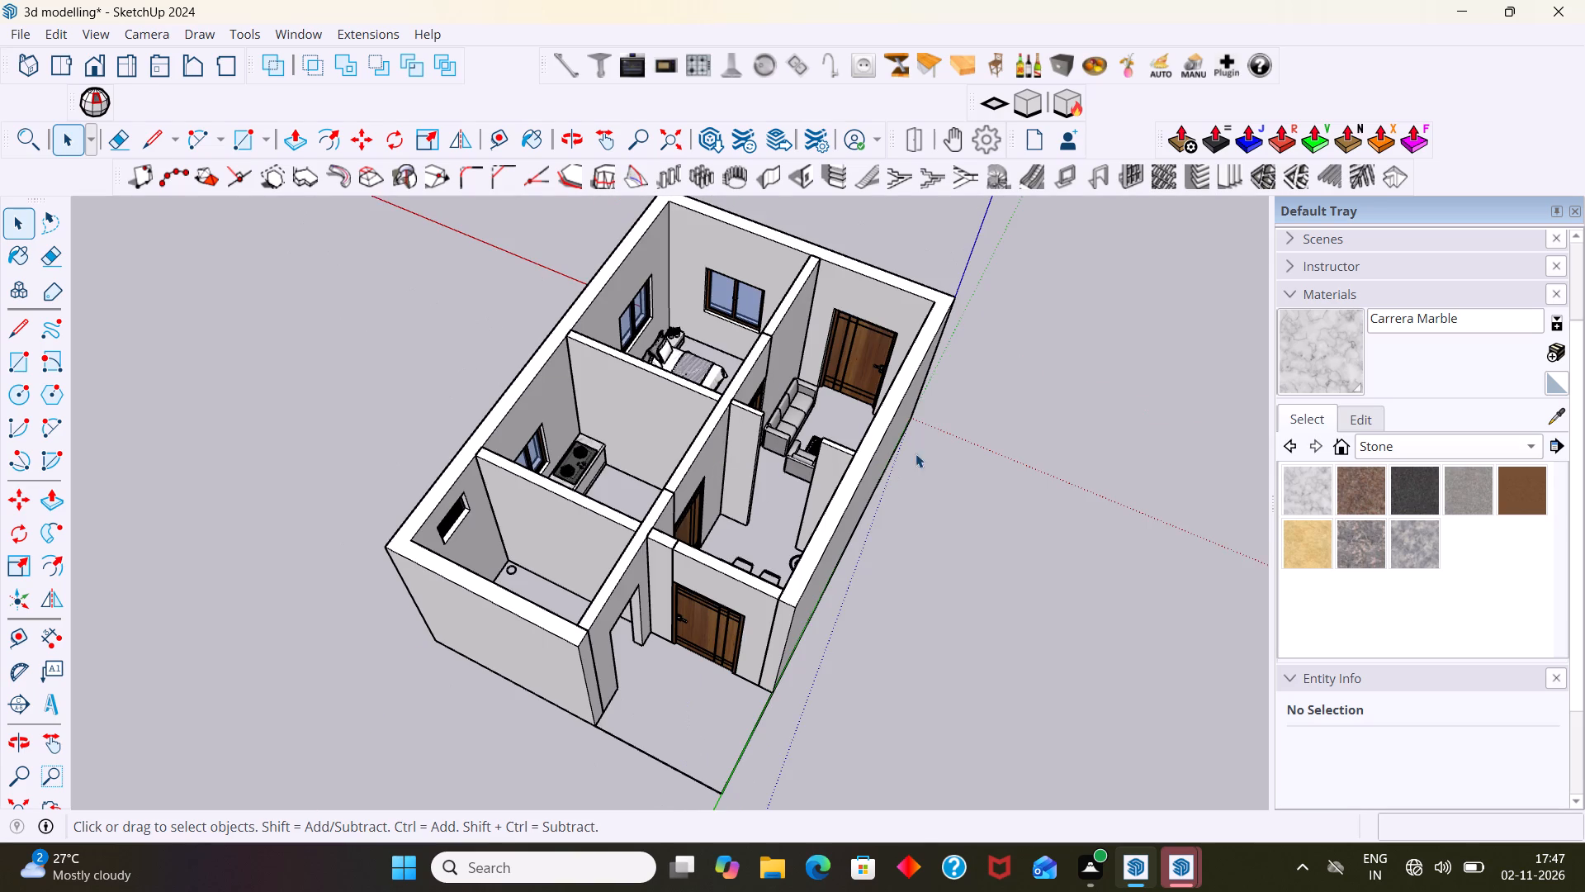
click(1004, 418)
Delete the small wood-grain table beside the sofa and armchair in the living room, and leave the group.
scroll(822, 433, up, 7)
scroll(707, 523, down, 7)
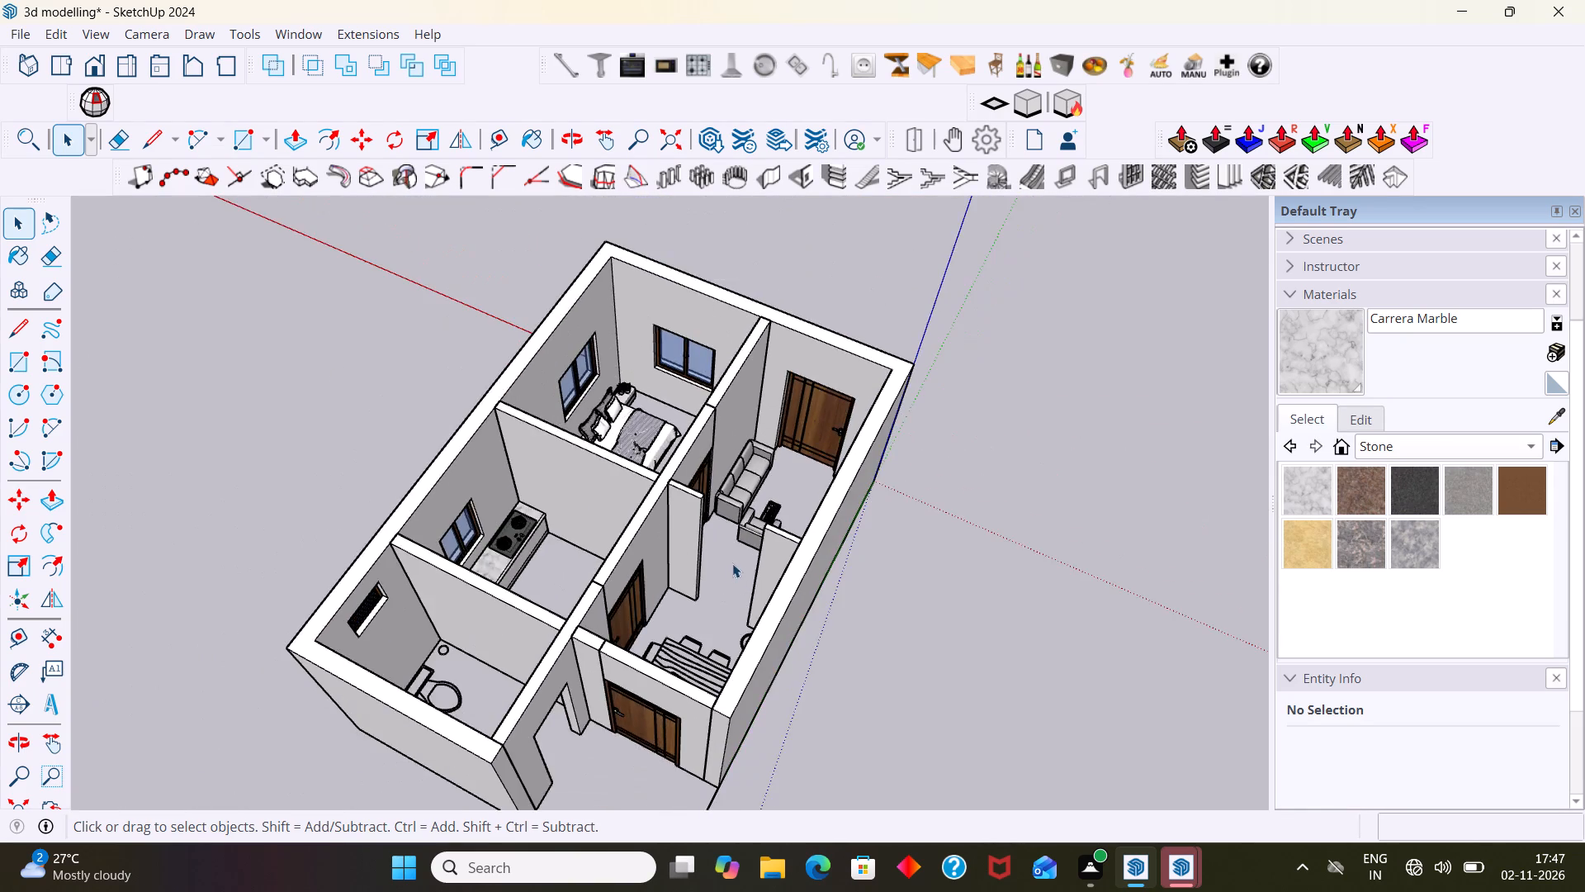
middle_drag(731, 564, 644, 625)
scroll(703, 591, up, 15)
click(848, 459)
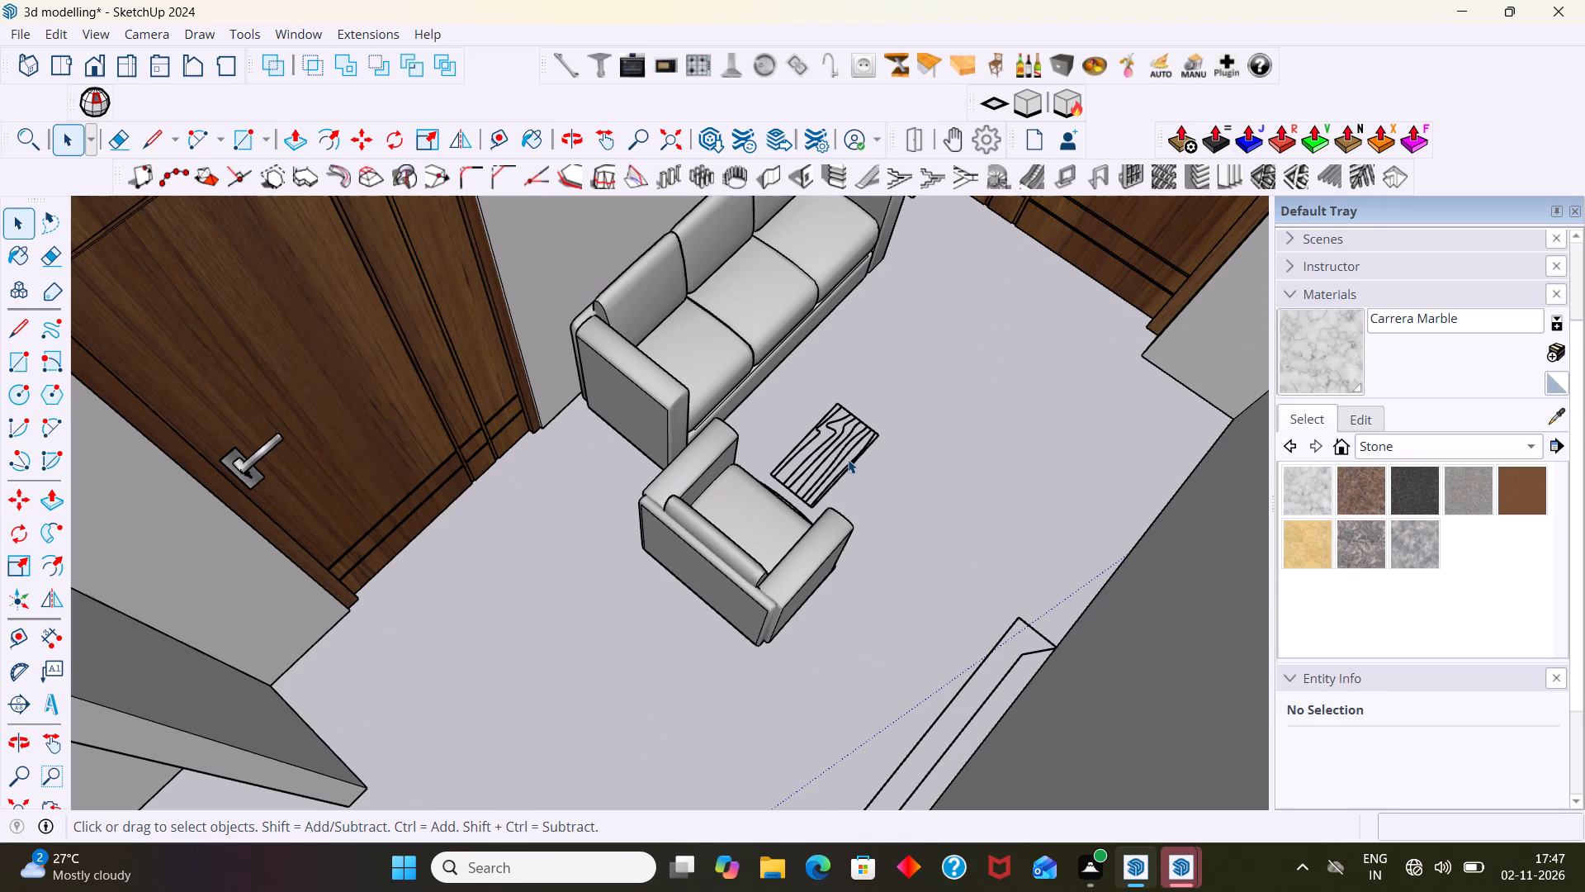
double_click(848, 459)
click(853, 459)
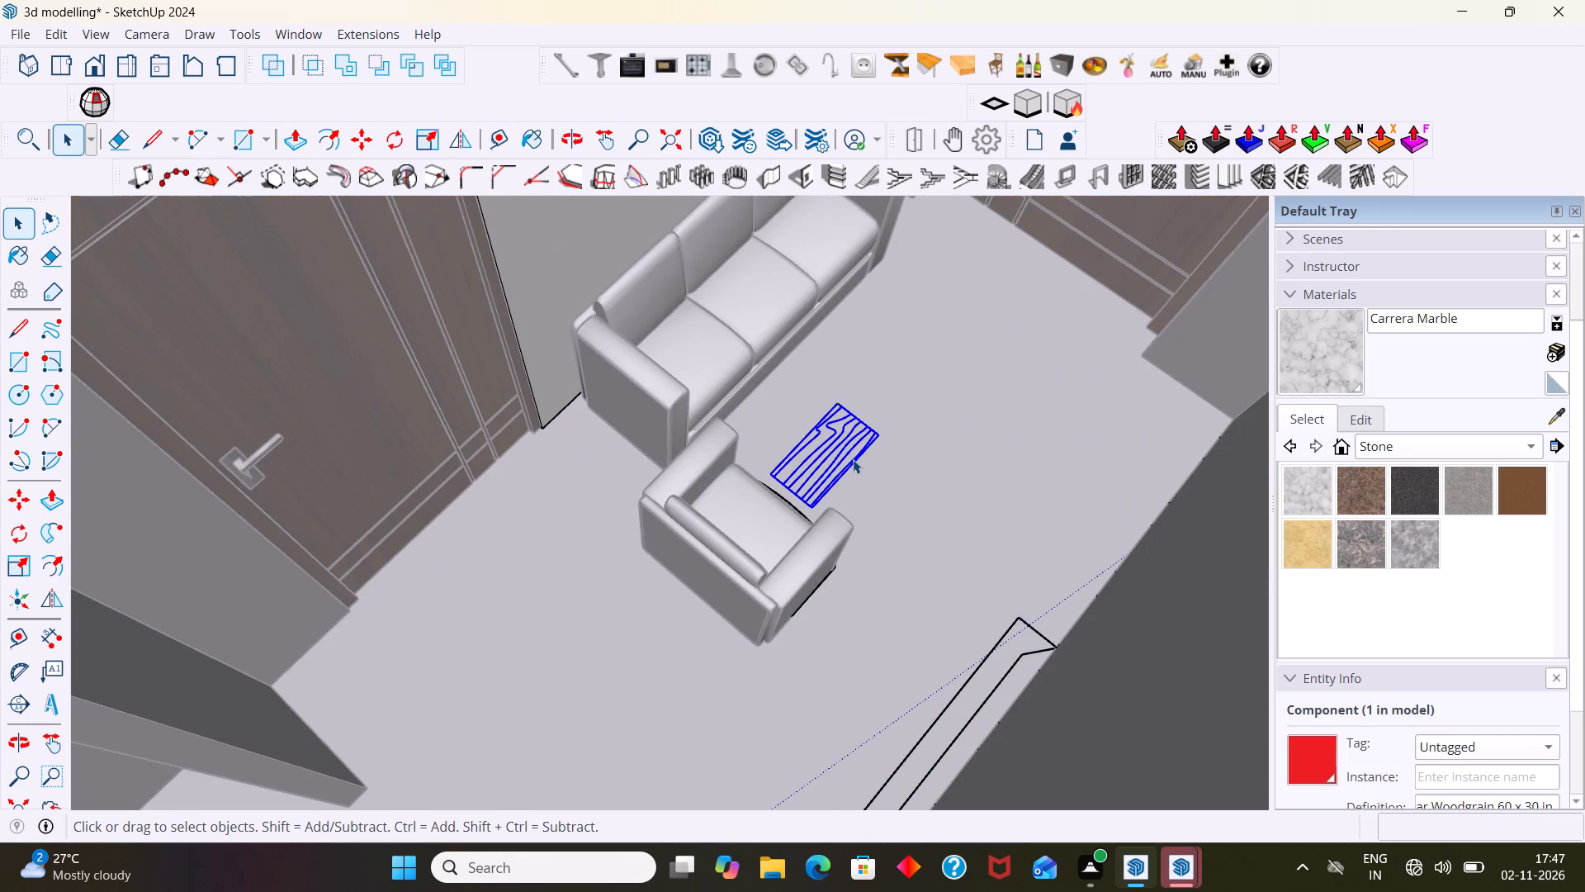
key(Delete)
scroll(852, 471, down, 19)
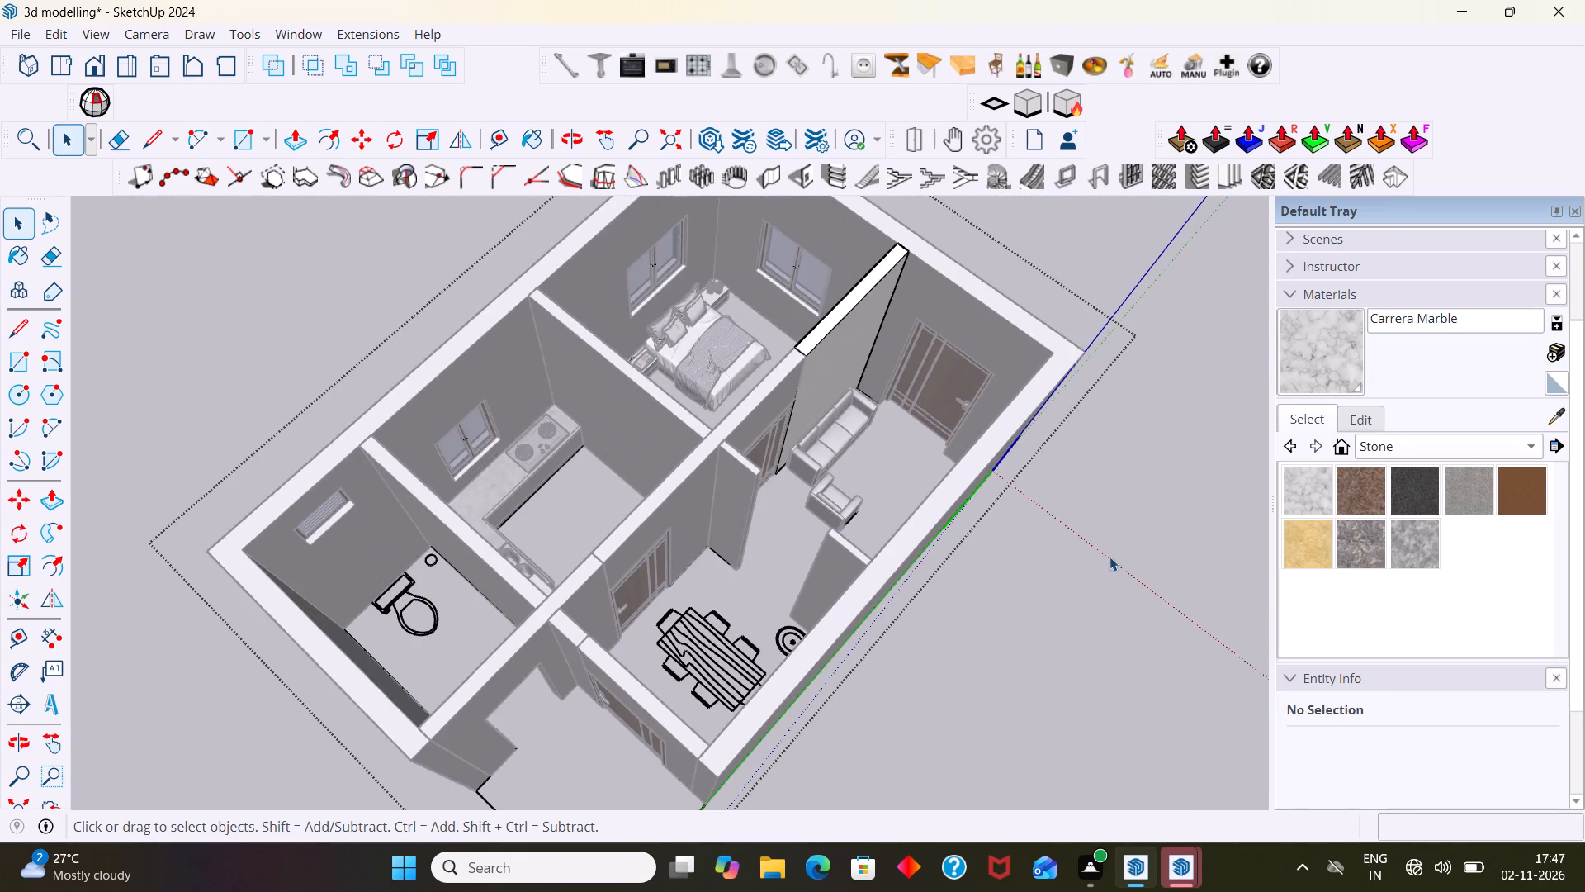
click(1109, 557)
Examine the open porch, entrance door and furnished rooms from several angles.
scroll(984, 573, down, 4)
middle_drag(765, 705, 1029, 658)
scroll(913, 647, up, 4)
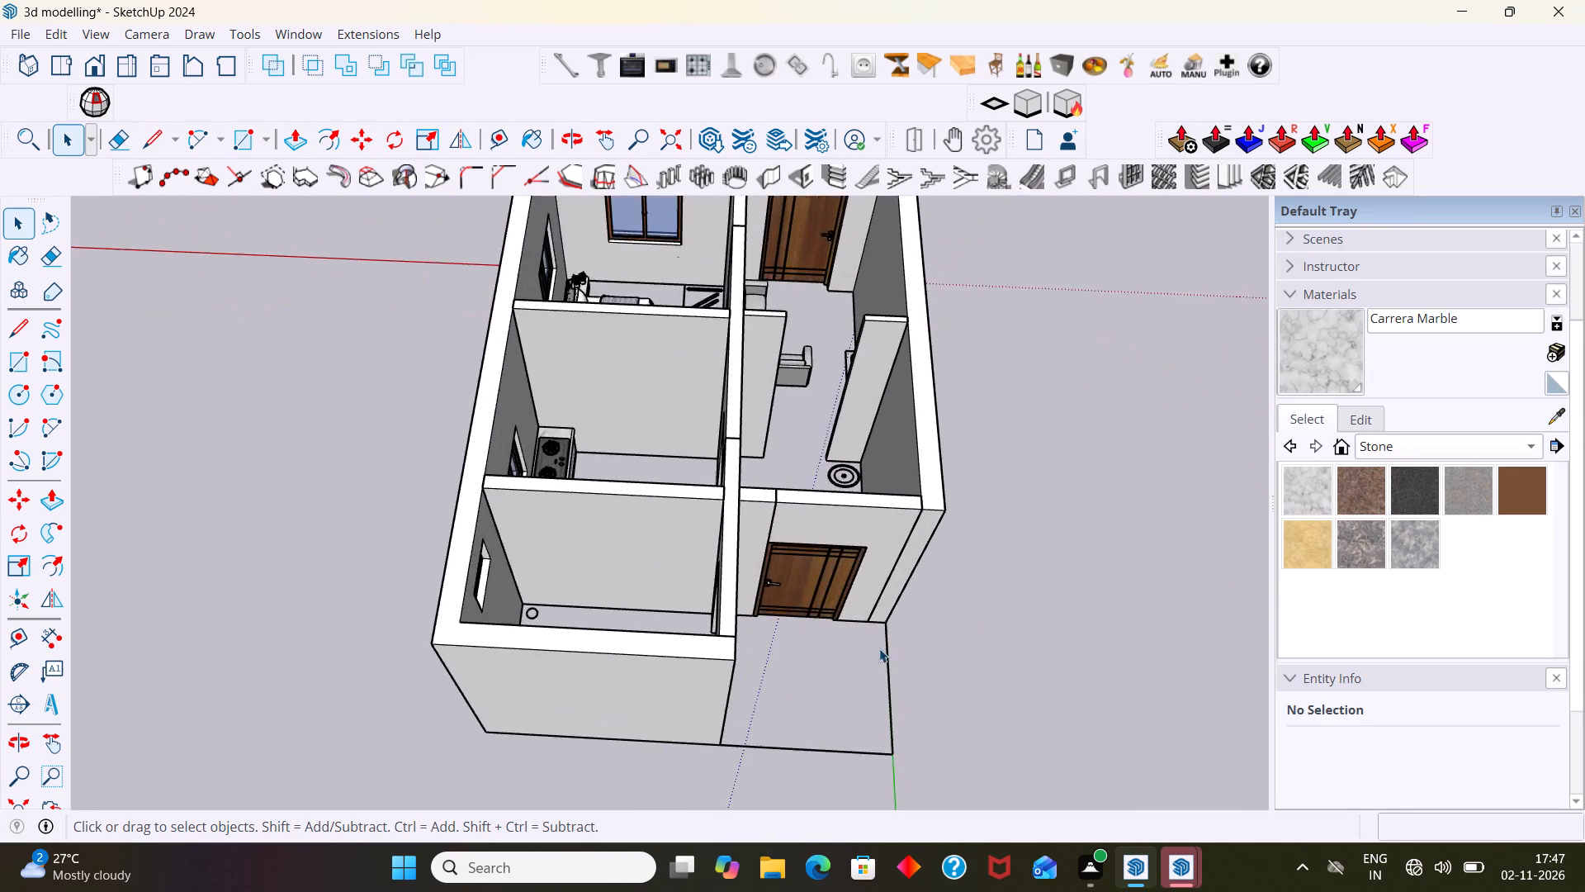
scroll(879, 648, up, 1)
middle_drag(823, 648, 679, 669)
scroll(756, 596, down, 5)
middle_drag(802, 576, 657, 646)
scroll(598, 548, up, 3)
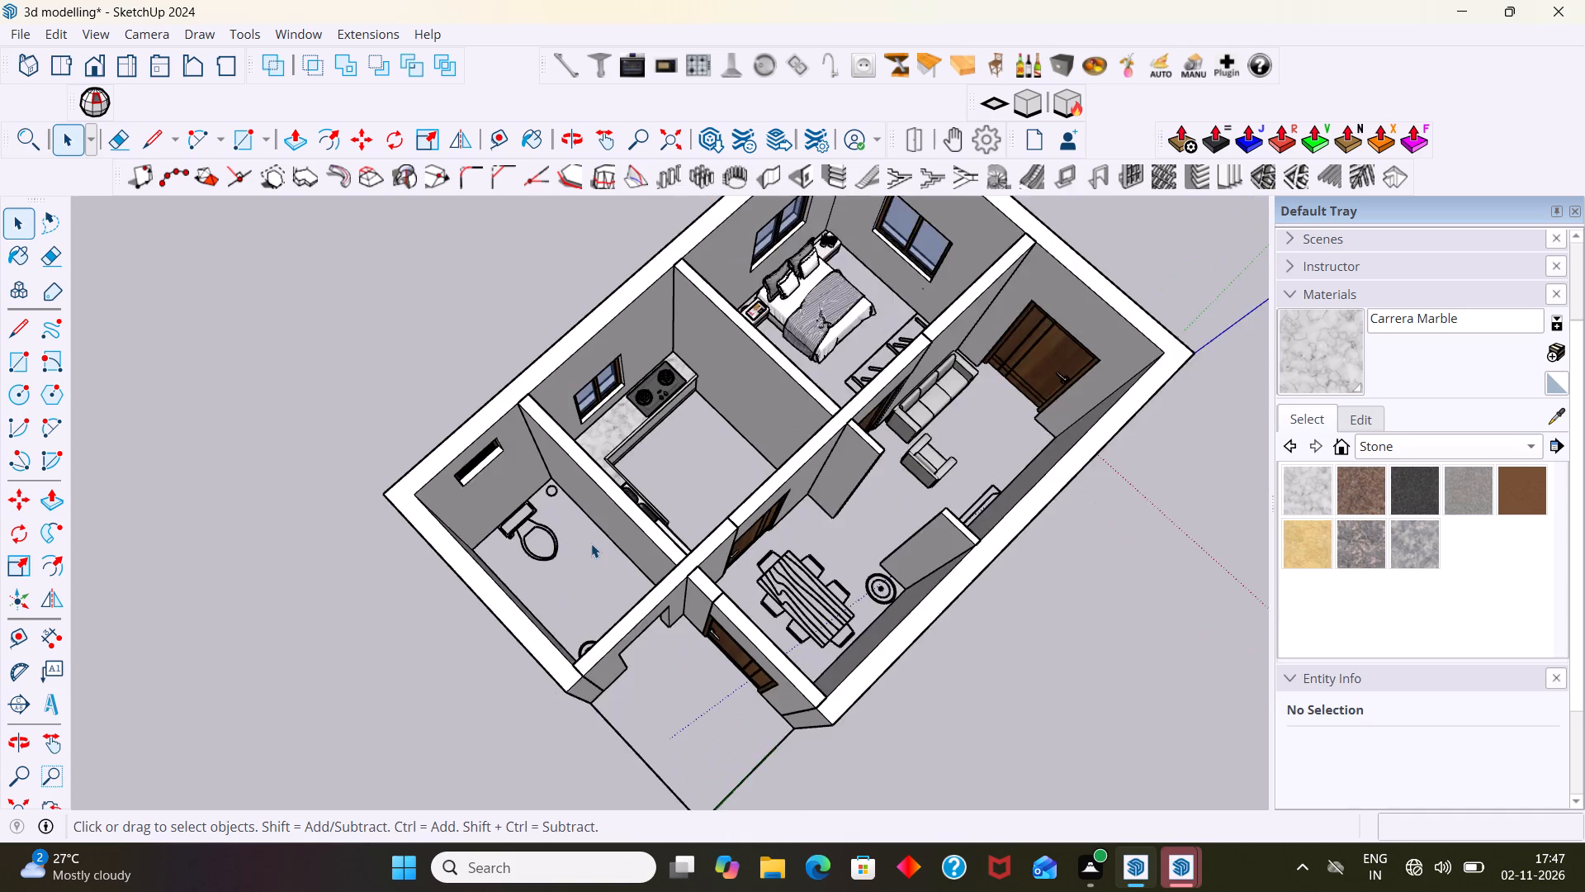
scroll(591, 543, up, 1)
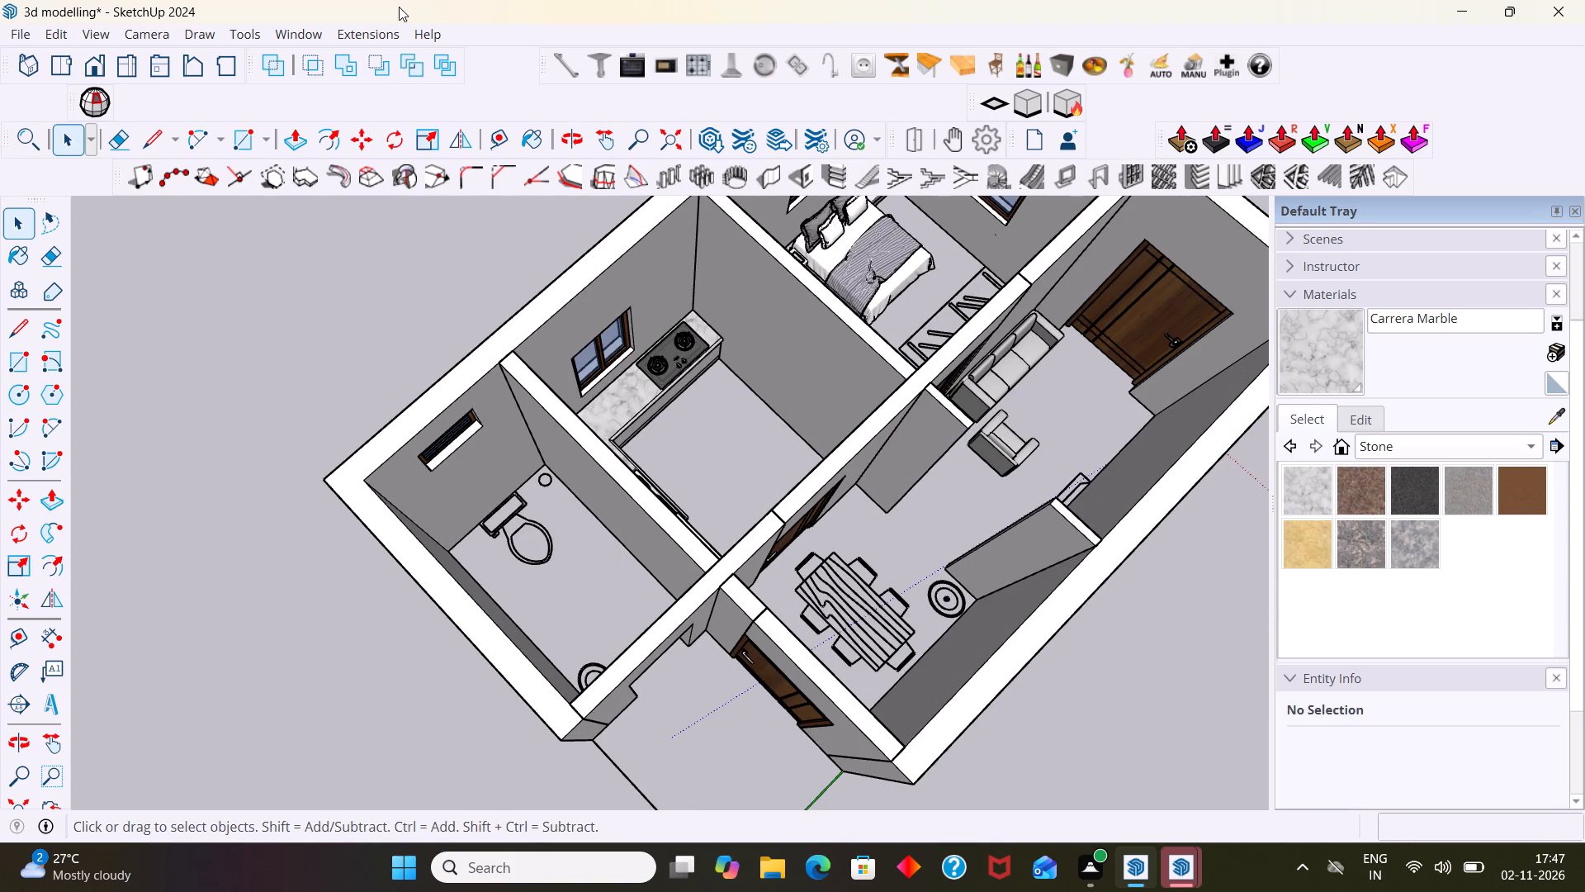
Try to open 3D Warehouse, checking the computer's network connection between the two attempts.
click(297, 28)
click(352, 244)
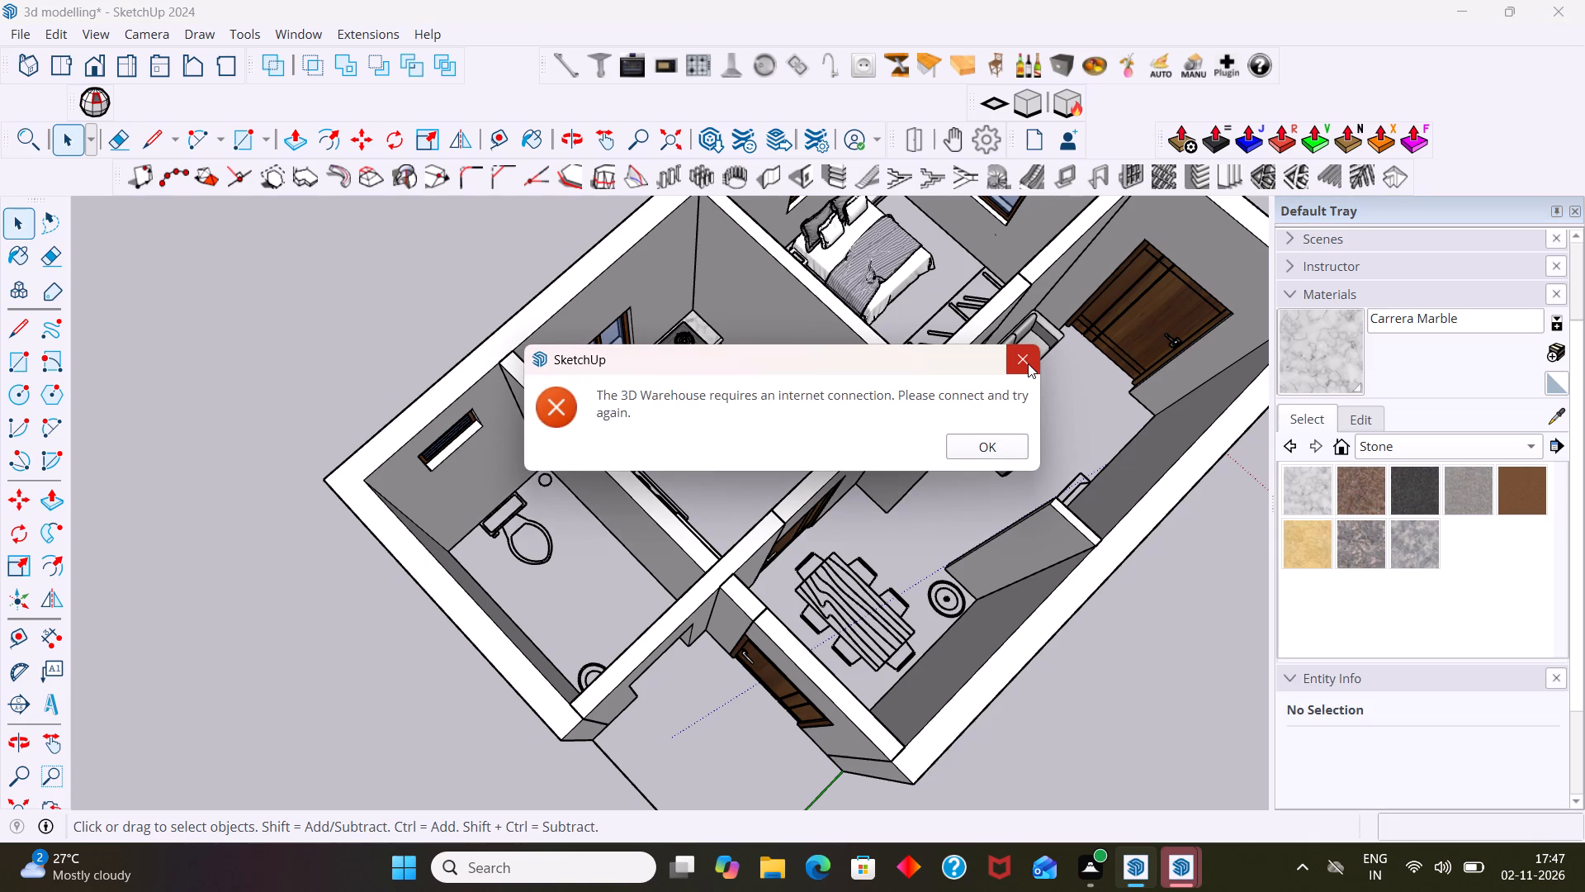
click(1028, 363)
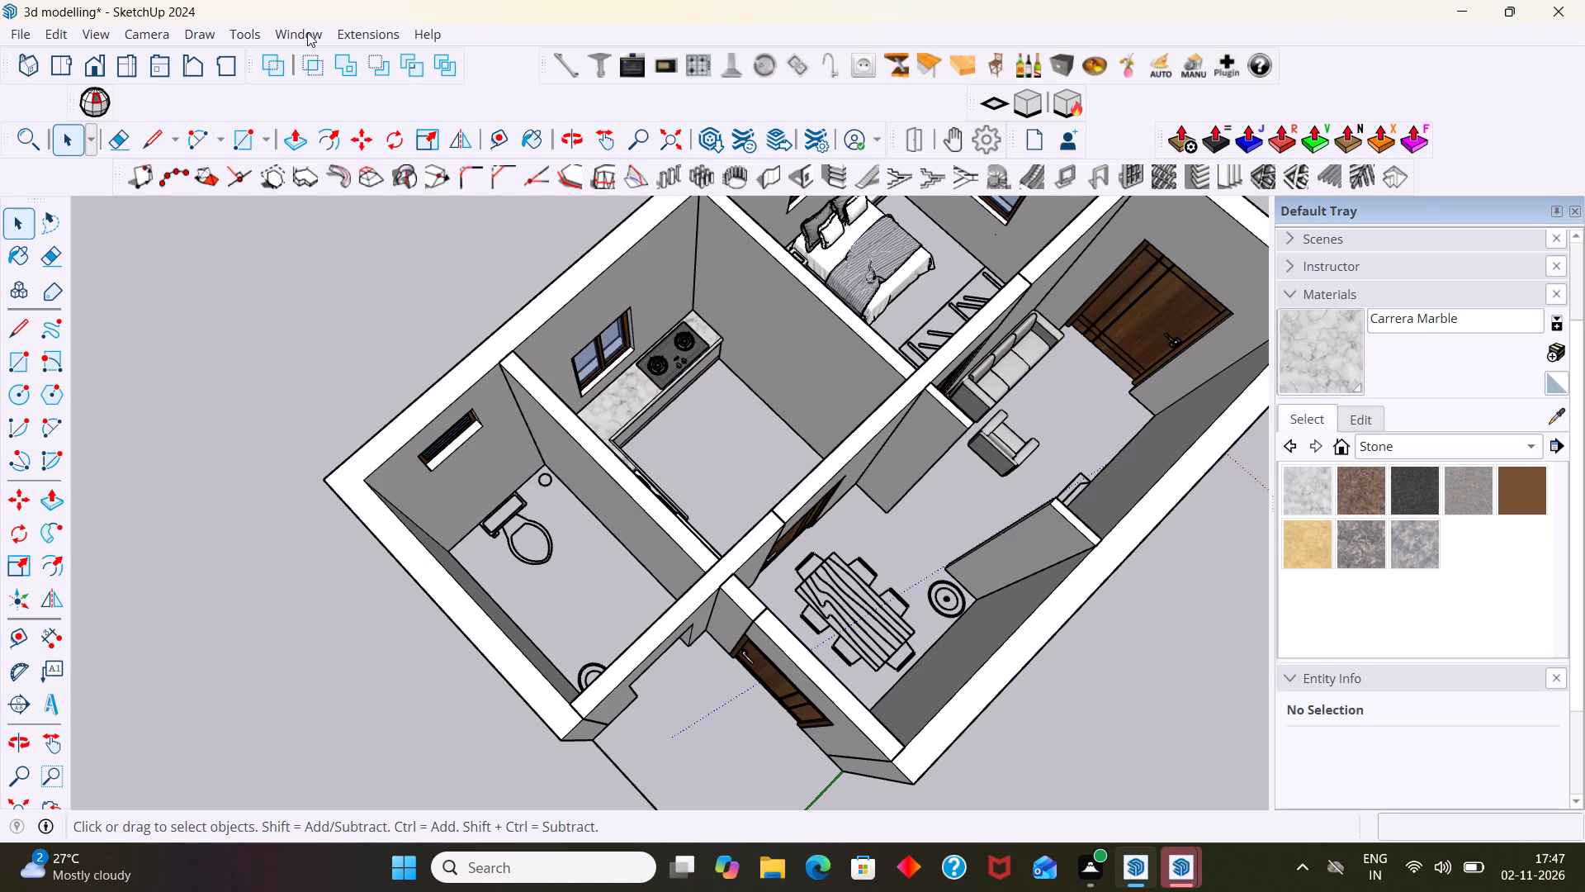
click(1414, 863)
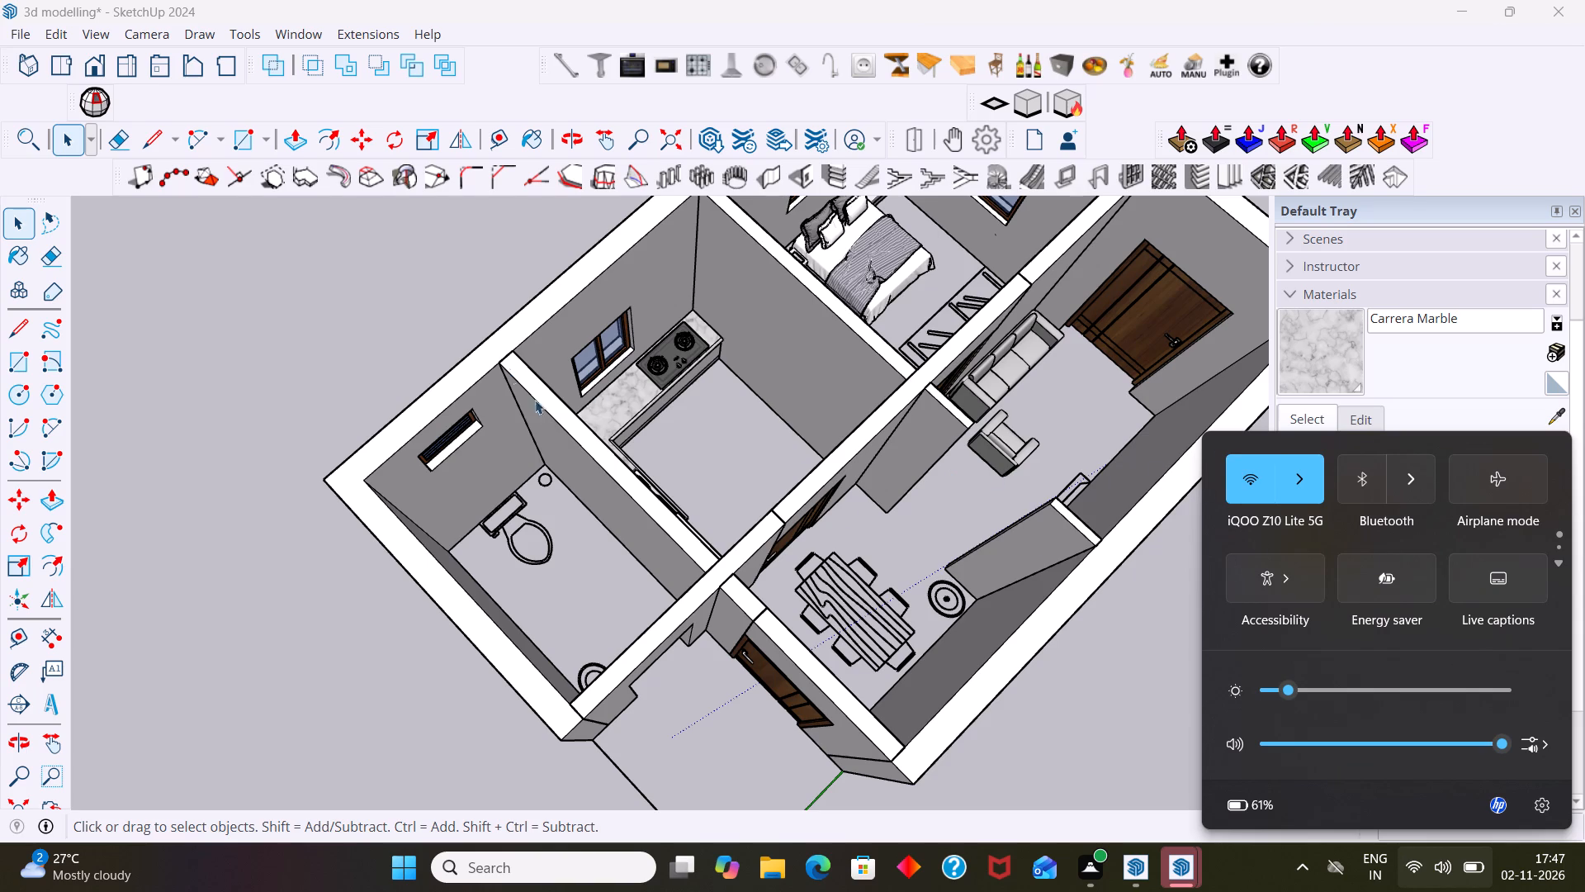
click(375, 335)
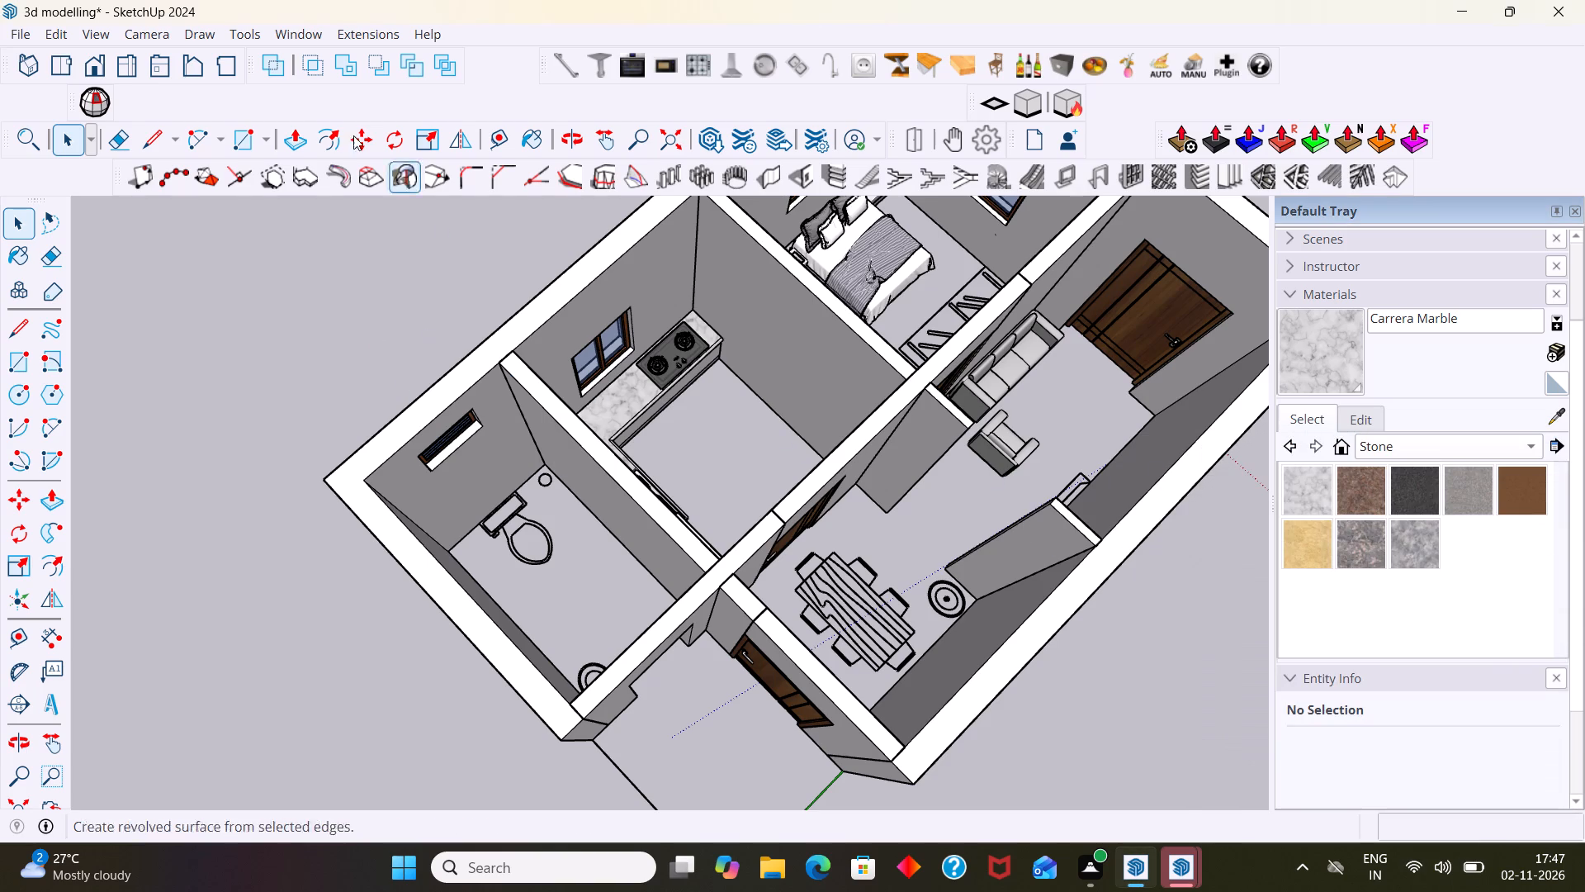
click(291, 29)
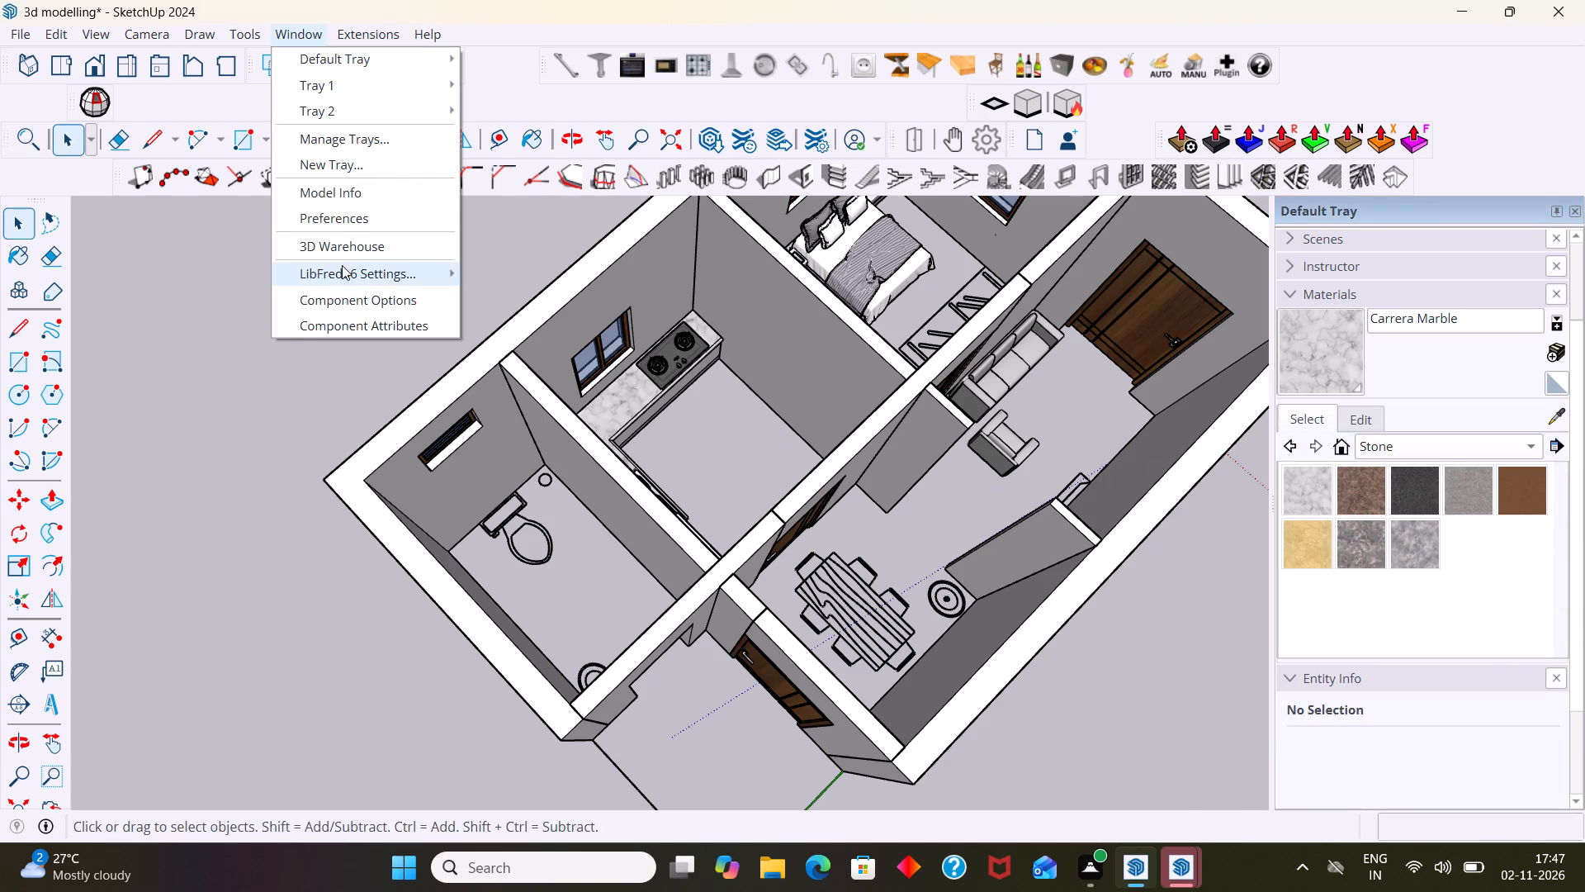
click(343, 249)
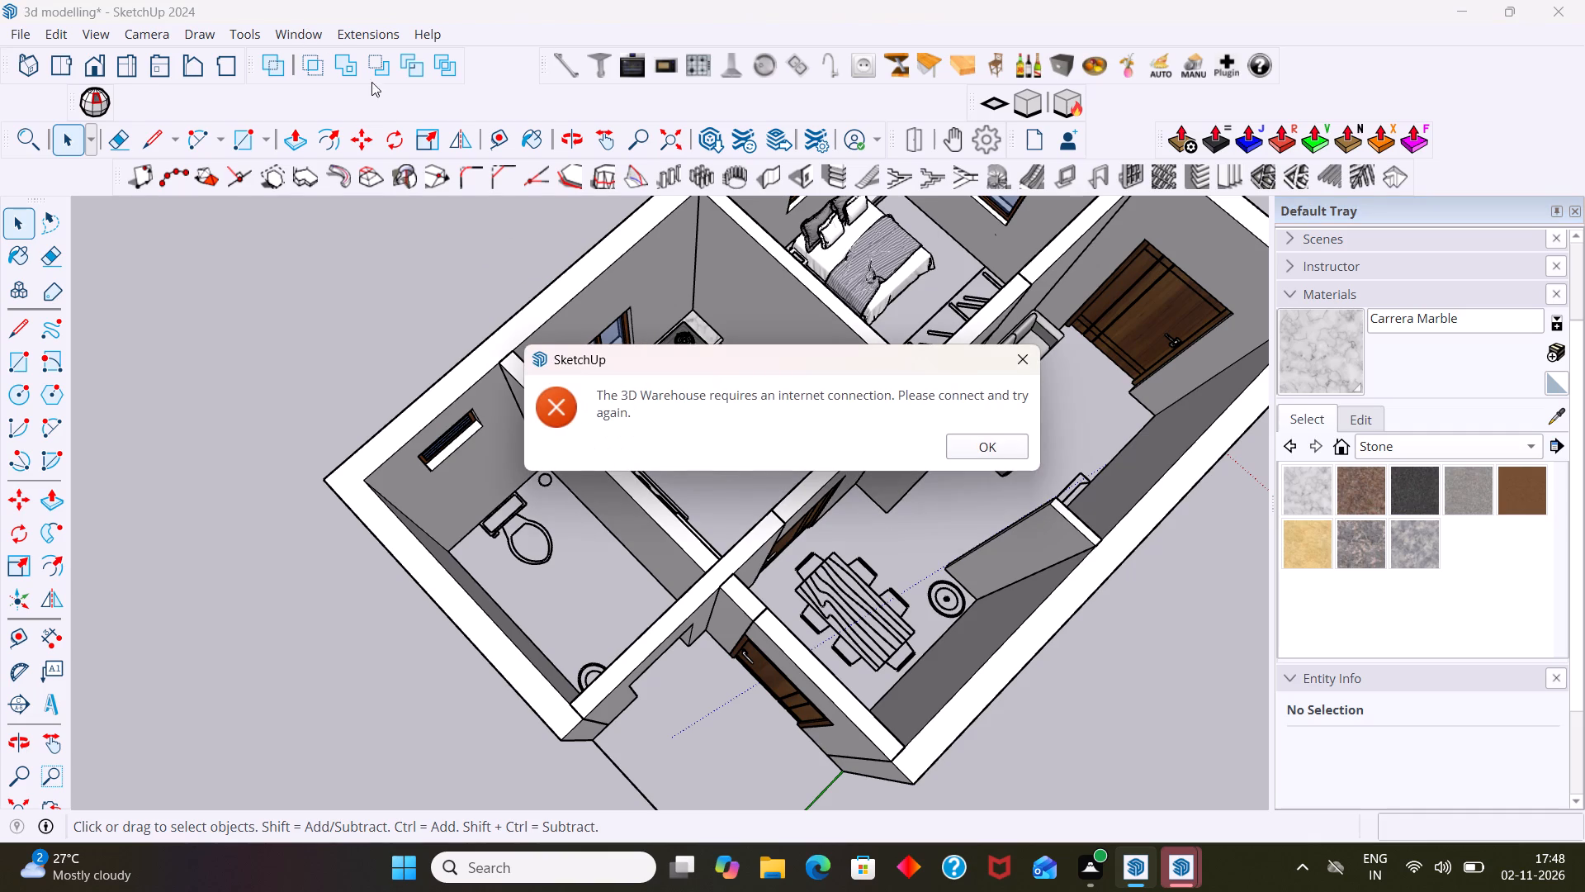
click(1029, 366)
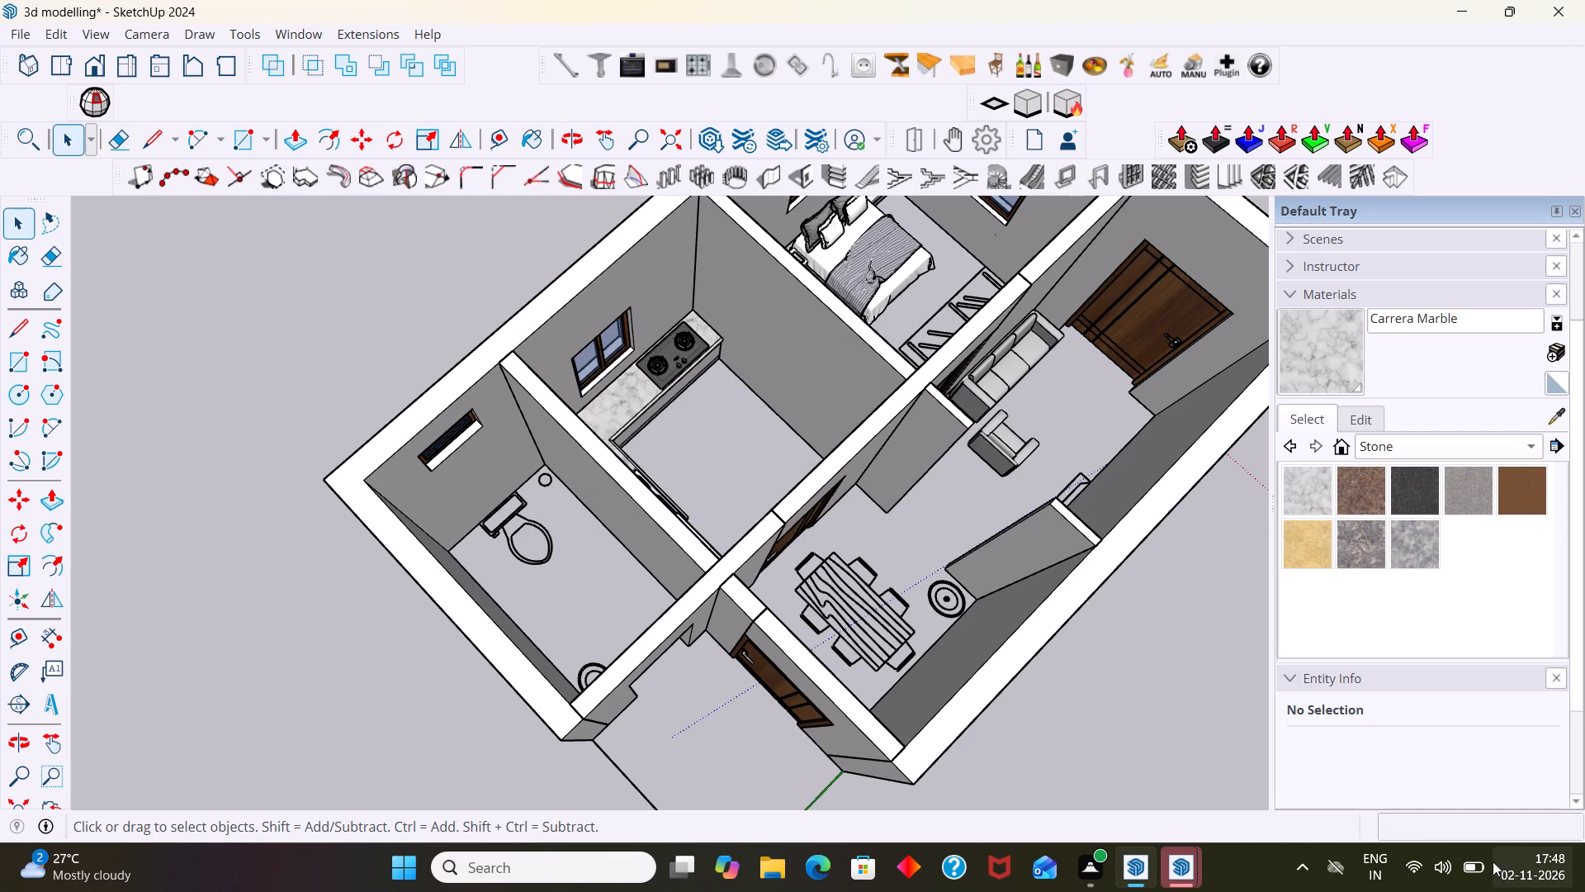
Toggle the computer's Wi-Fi connection and return to the house model.
click(1422, 869)
click(1260, 477)
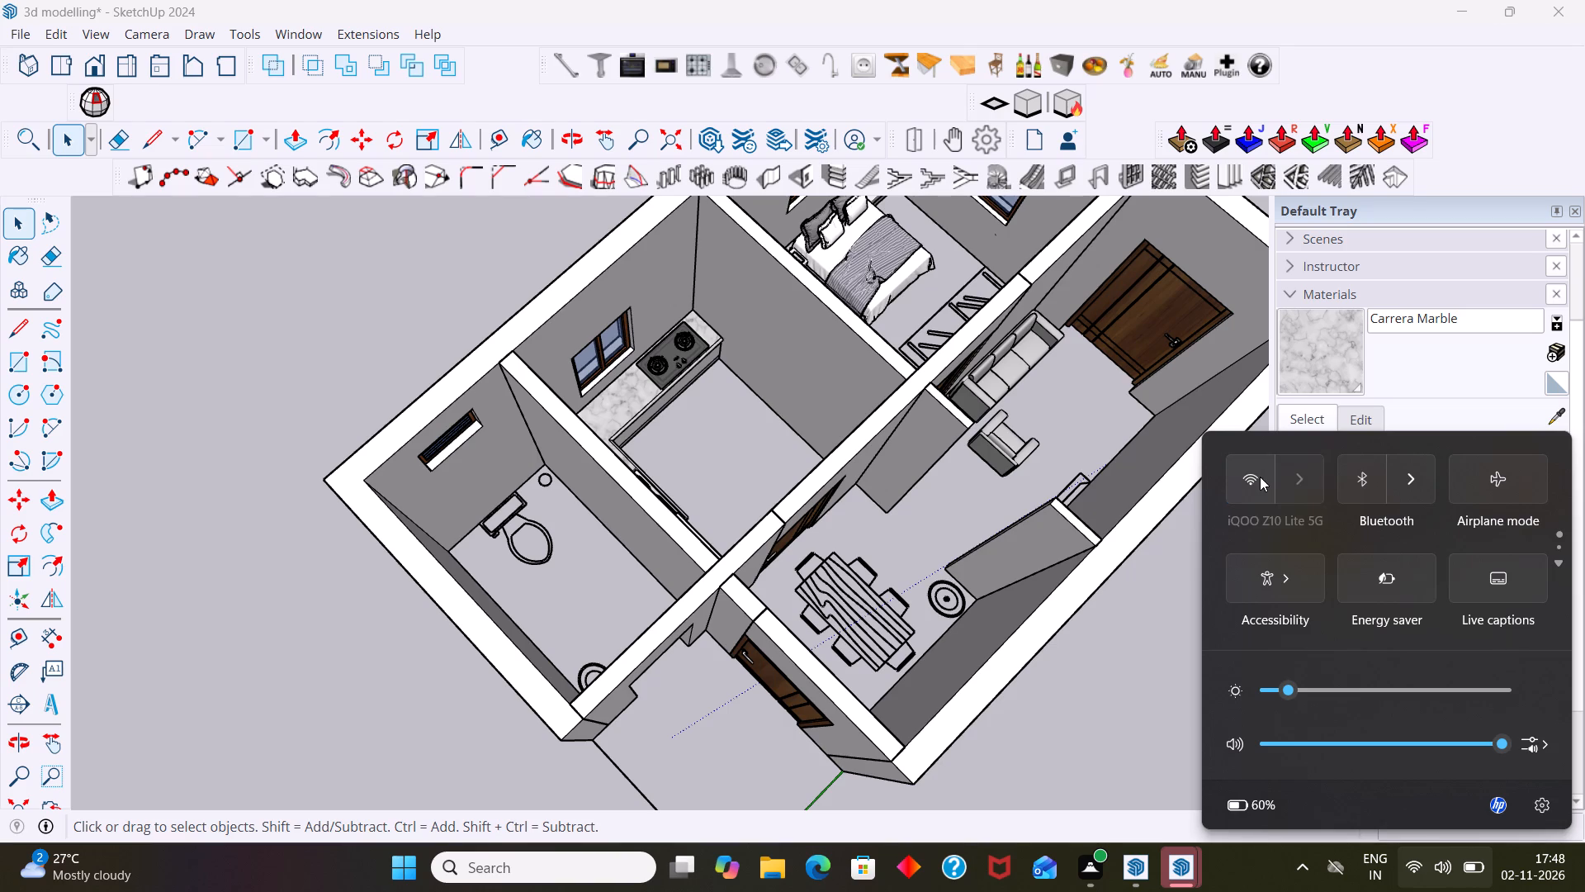
click(966, 516)
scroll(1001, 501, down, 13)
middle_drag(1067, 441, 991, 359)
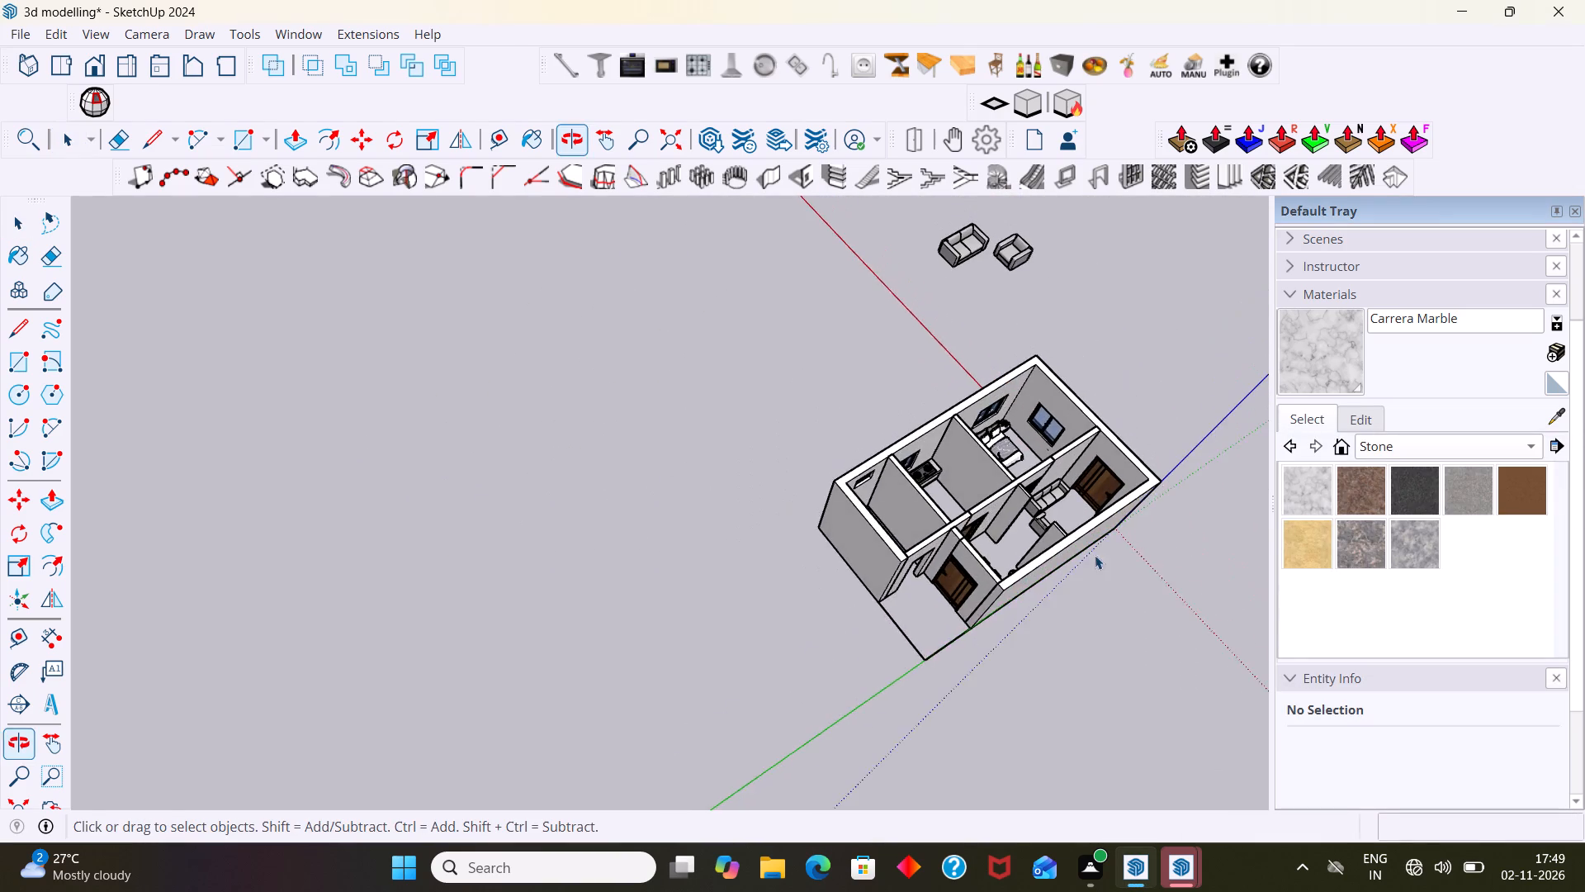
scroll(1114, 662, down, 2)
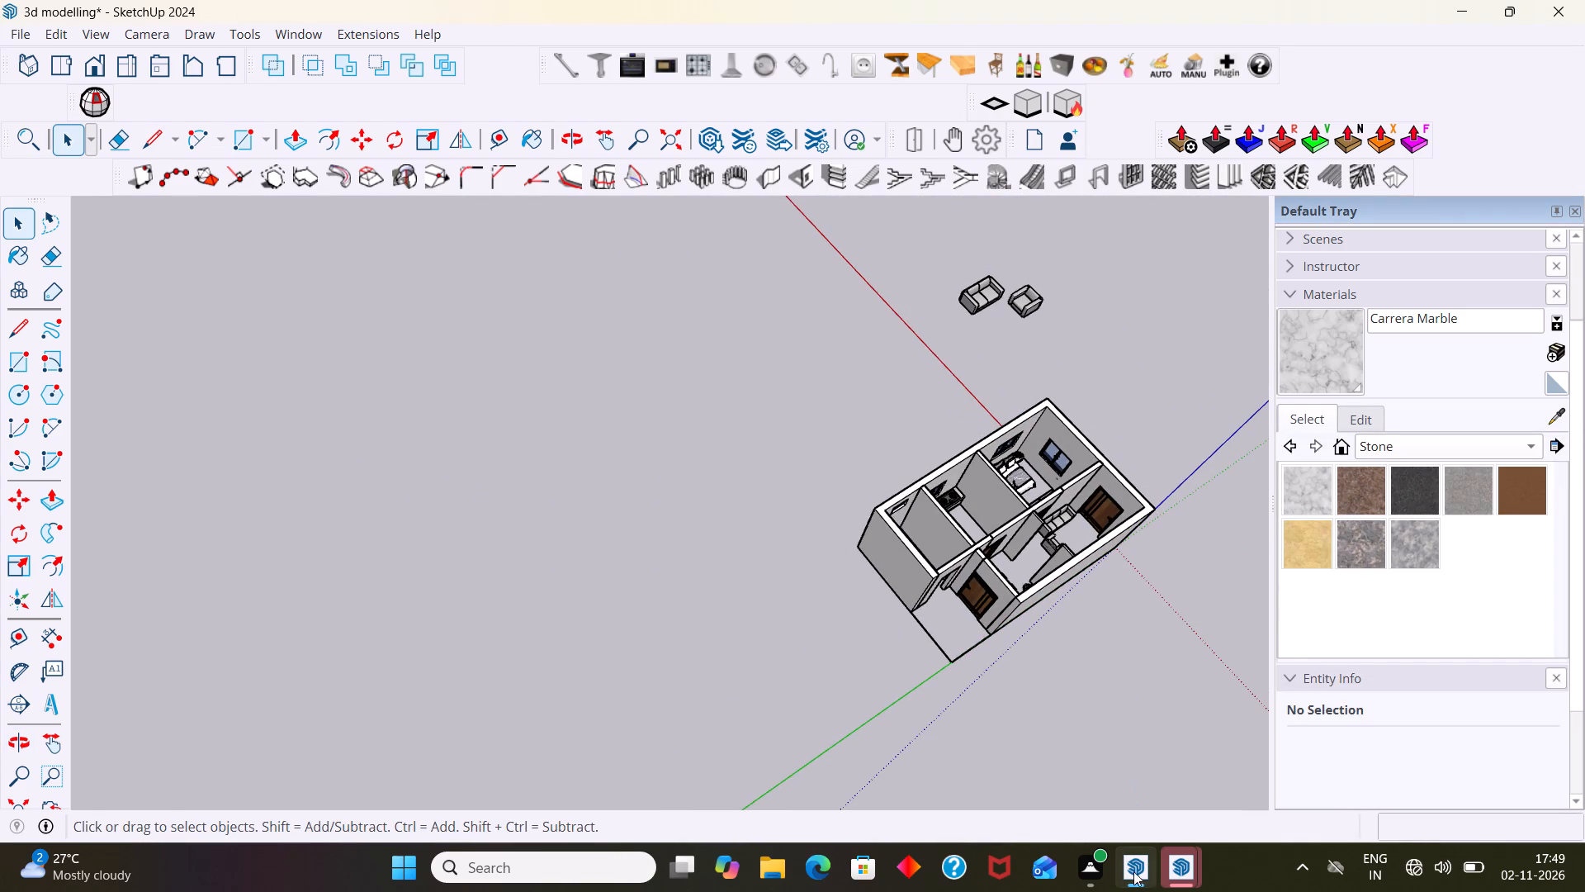
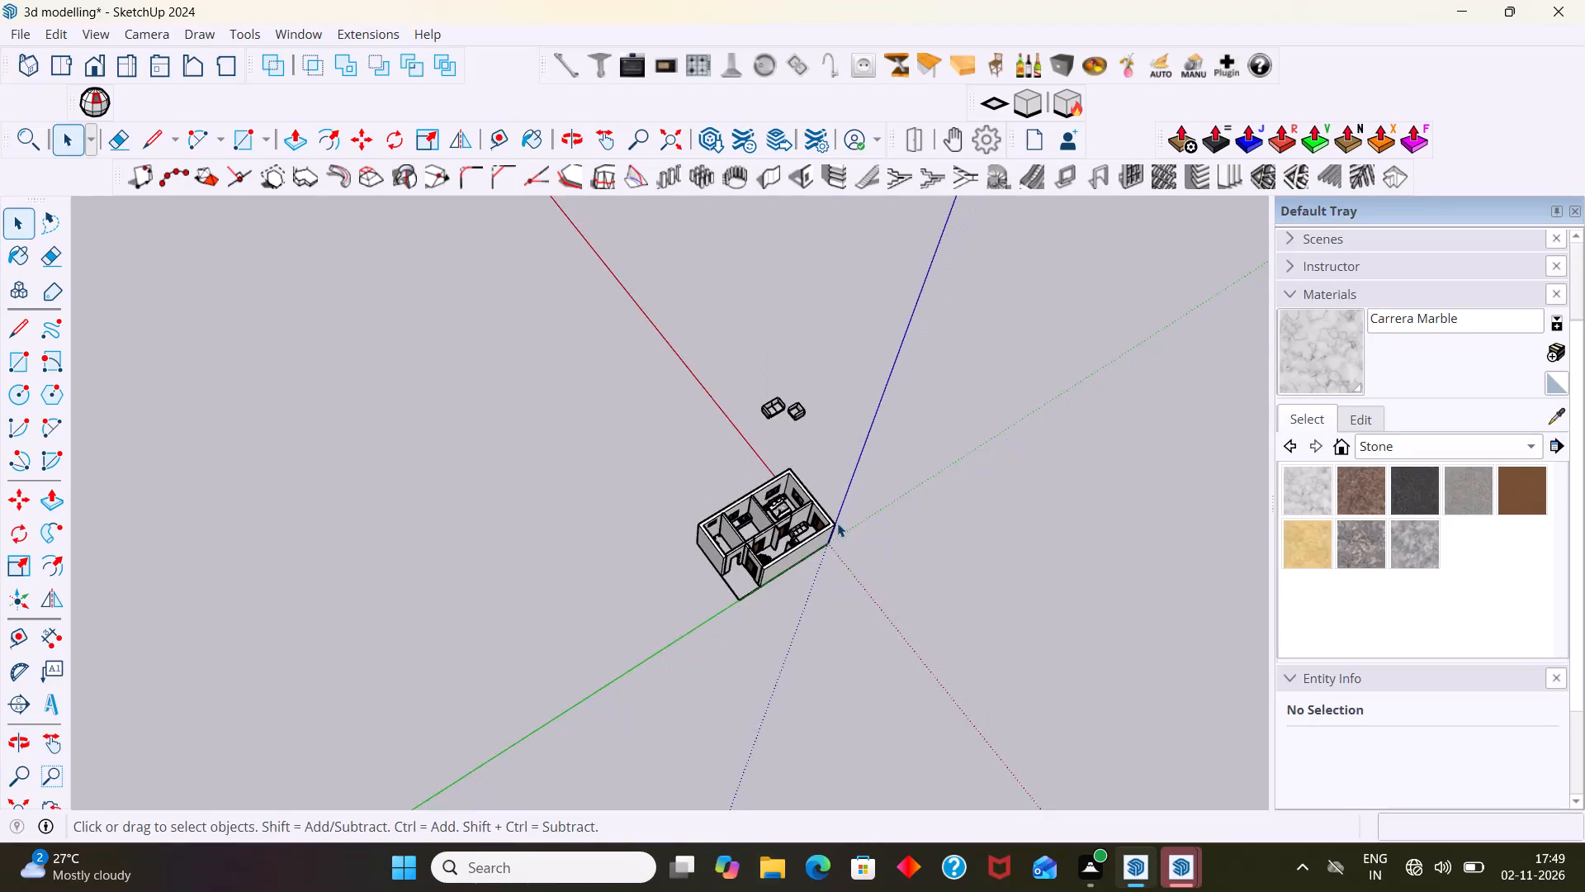
Open the sofa set group and delete the stray armchair standing outside the house, beyond the bedroom wall.
middle_drag(802, 507, 662, 494)
scroll(731, 485, up, 13)
click(899, 434)
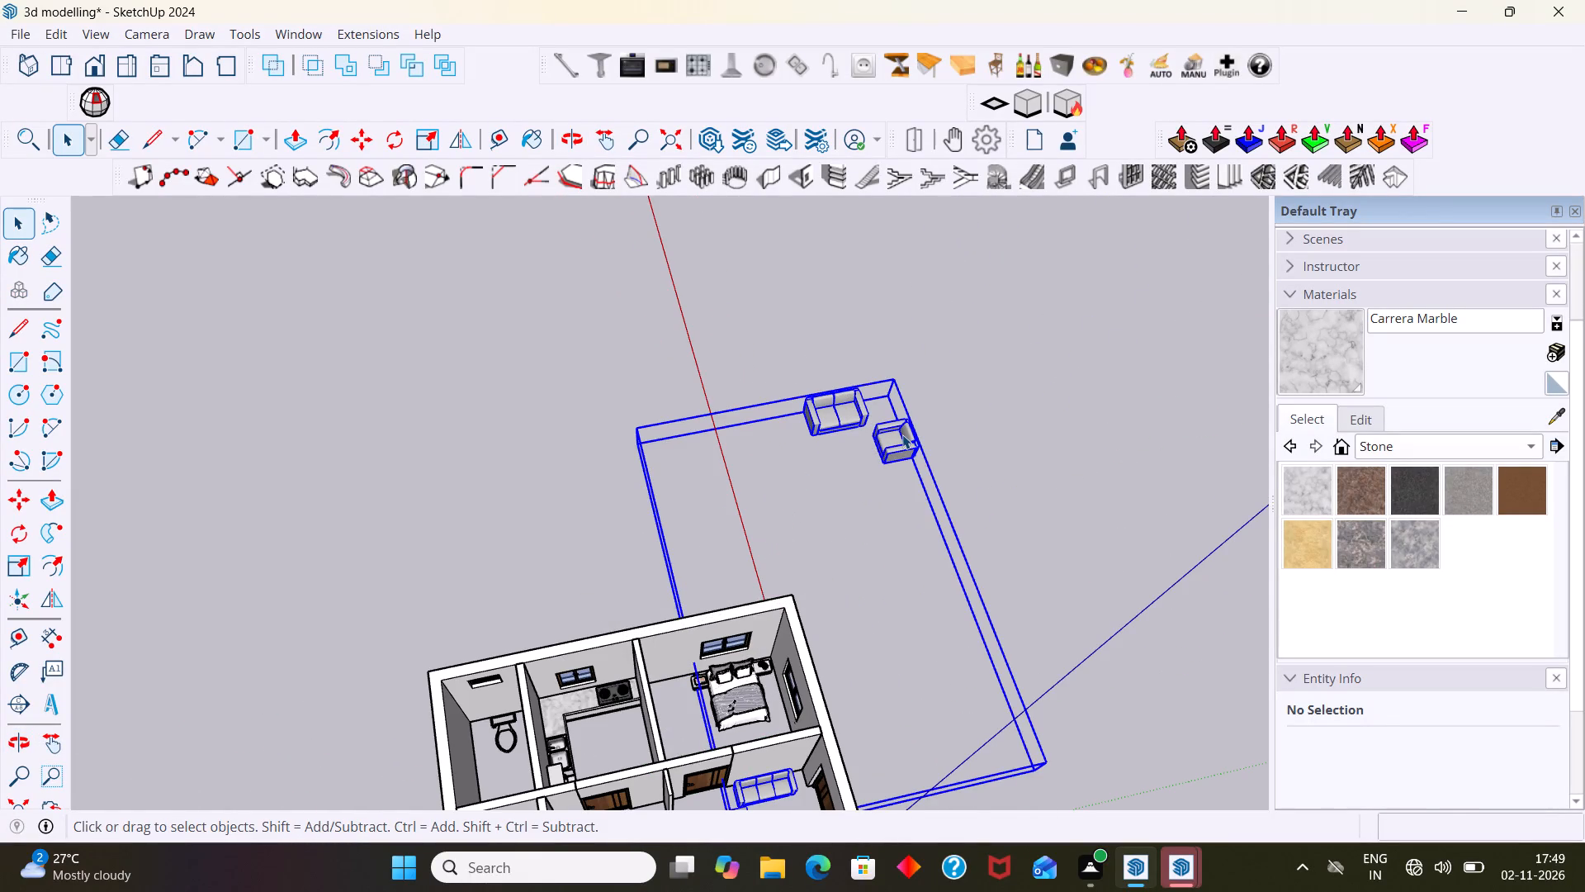
double_click(903, 434)
click(904, 434)
click(907, 434)
scroll(892, 437, up, 3)
click(970, 401)
click(886, 427)
double_click(886, 427)
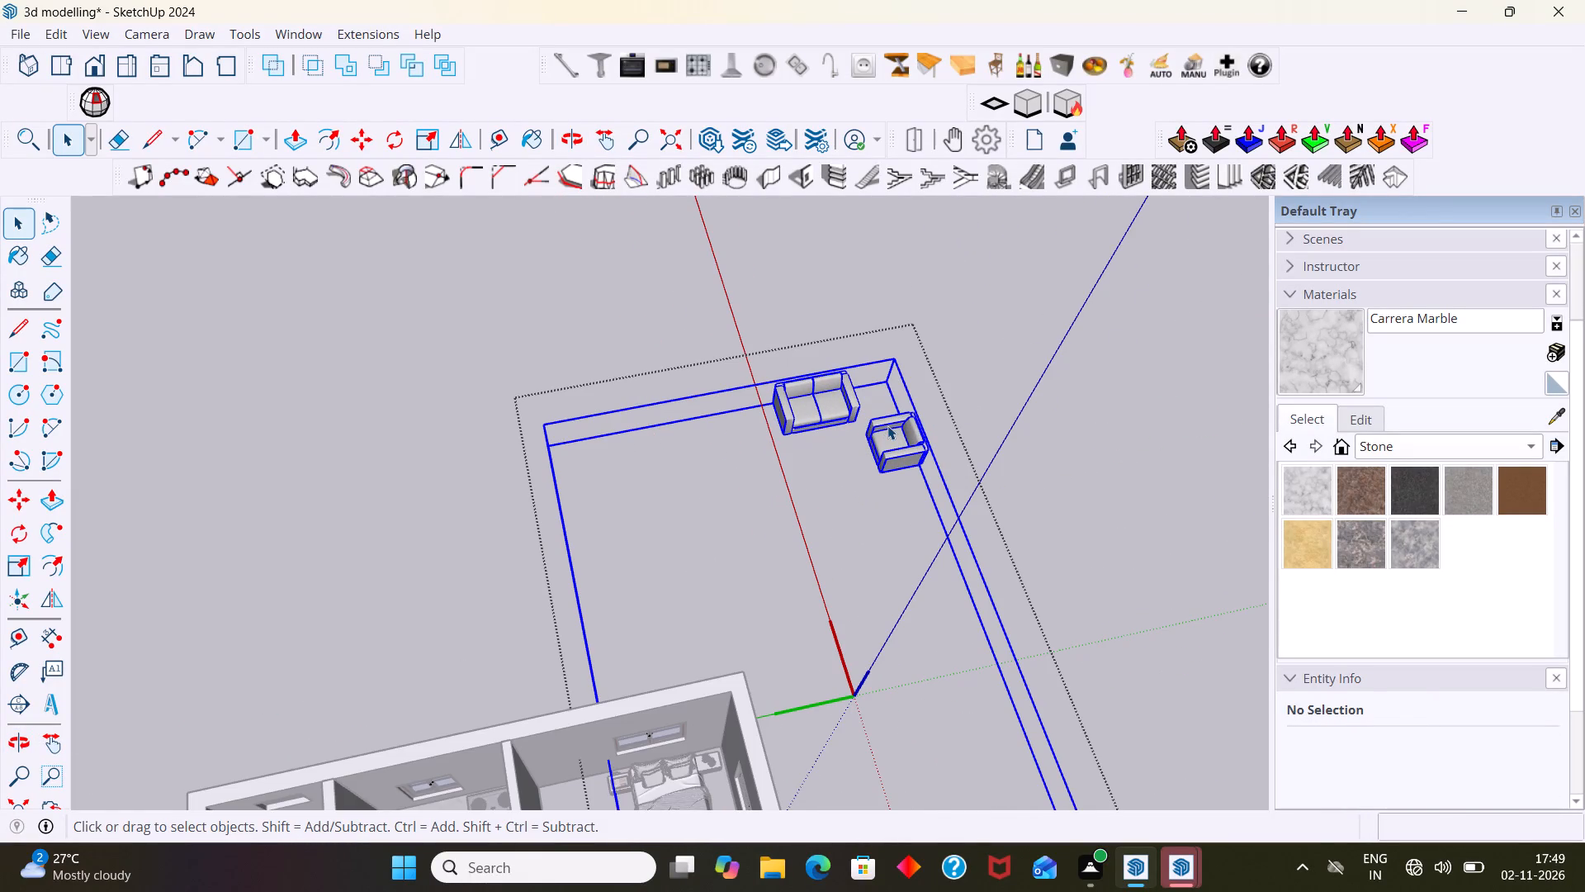
triple_click(887, 425)
scroll(890, 425, up, 2)
click(890, 425)
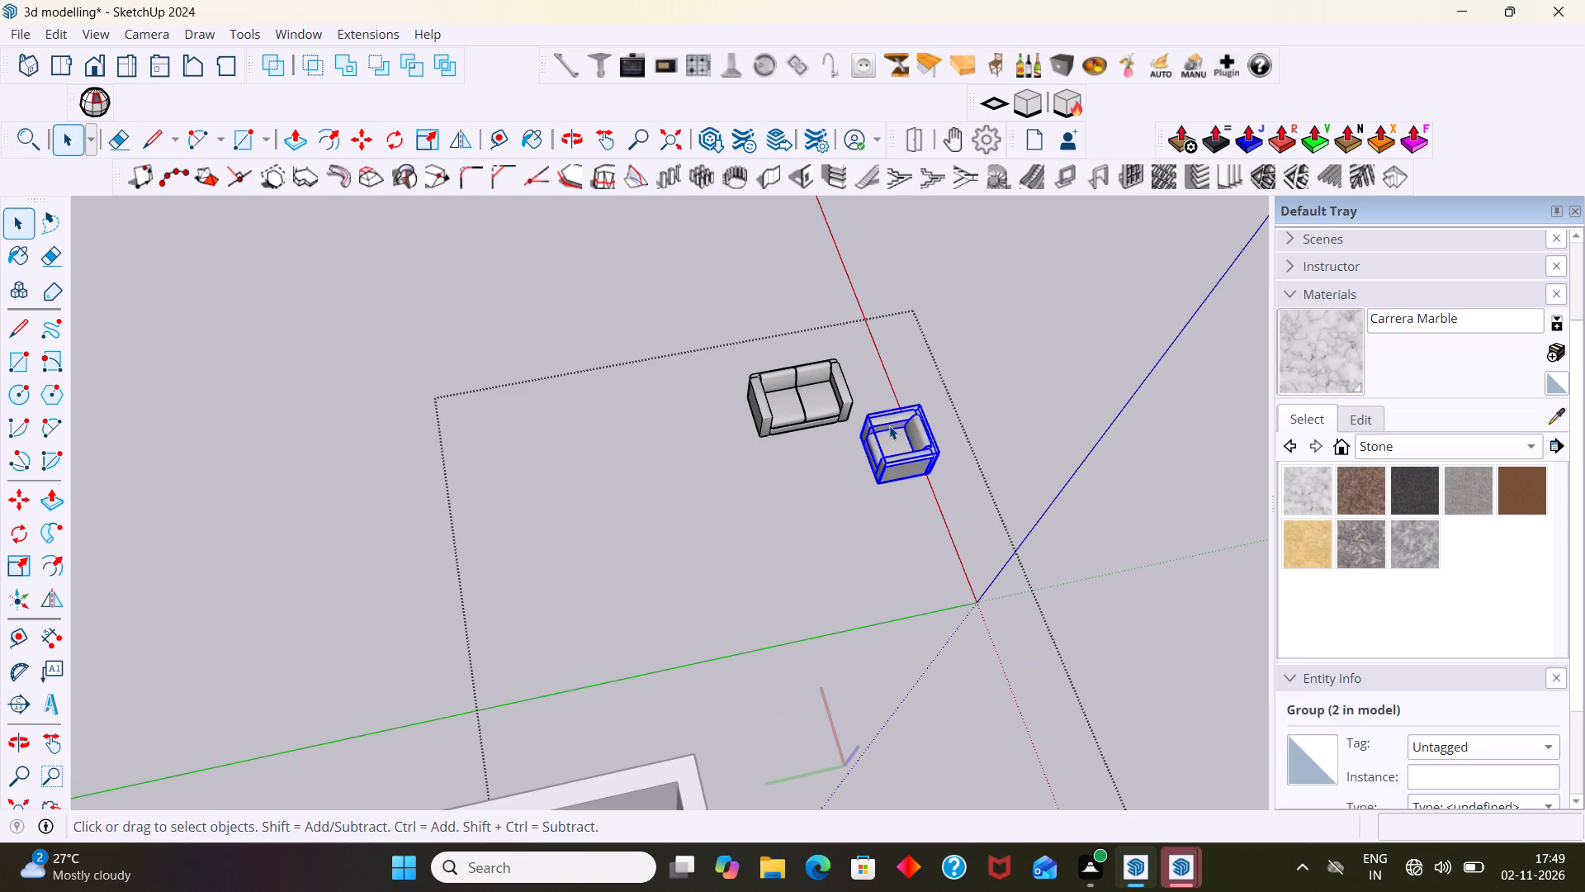
key(Delete)
Delete the stray two-seat sofa outside the house, and leave the group.
click(825, 396)
key(Delete)
scroll(827, 439, down, 9)
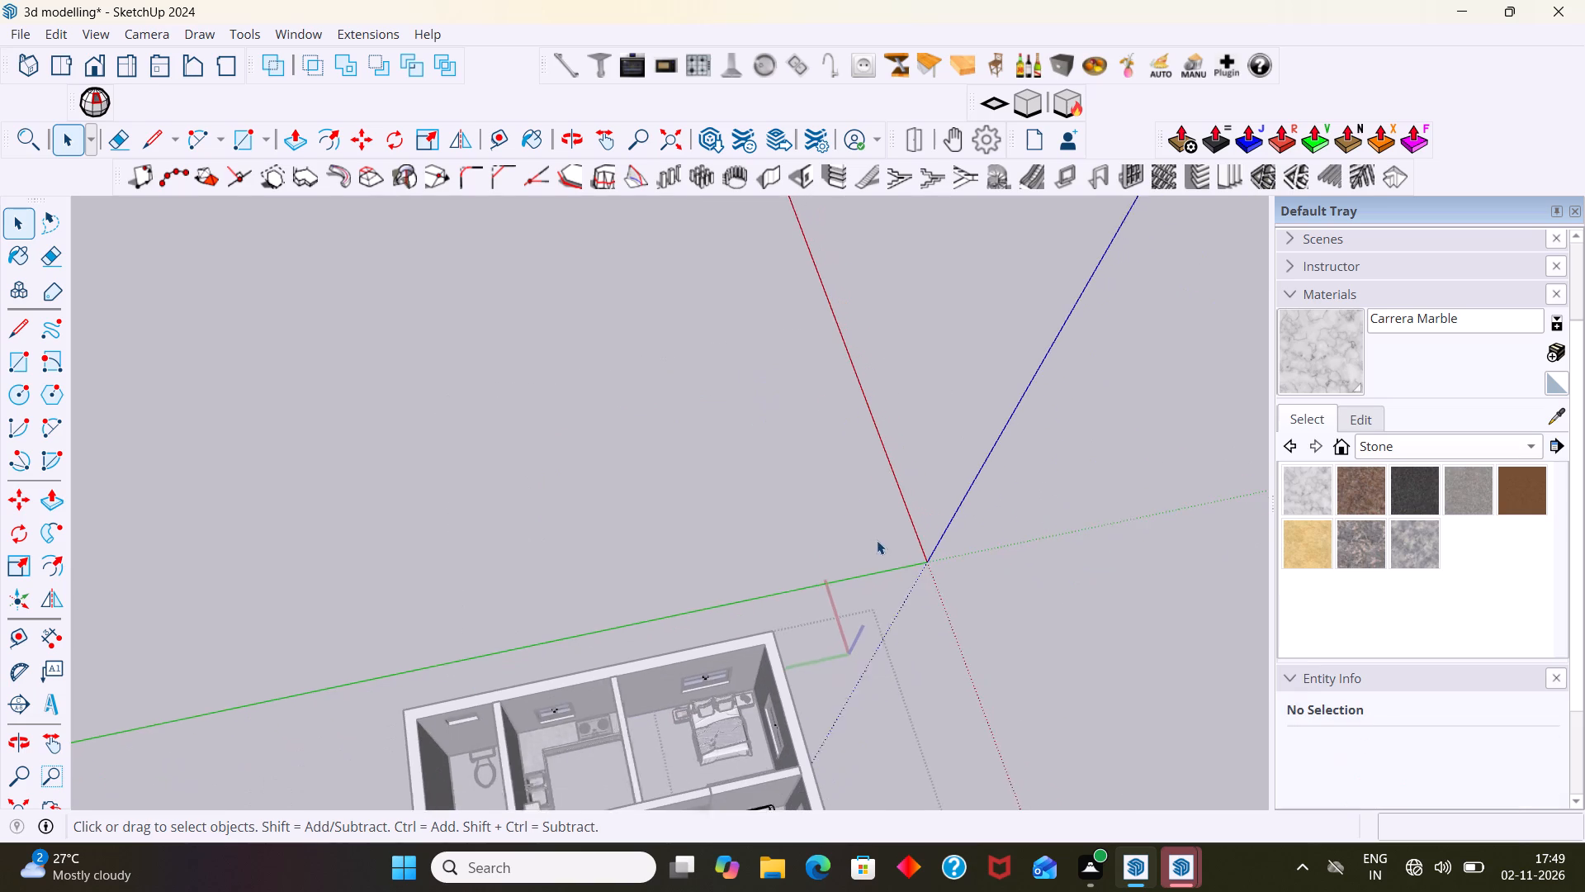
click(942, 510)
scroll(944, 510, down, 7)
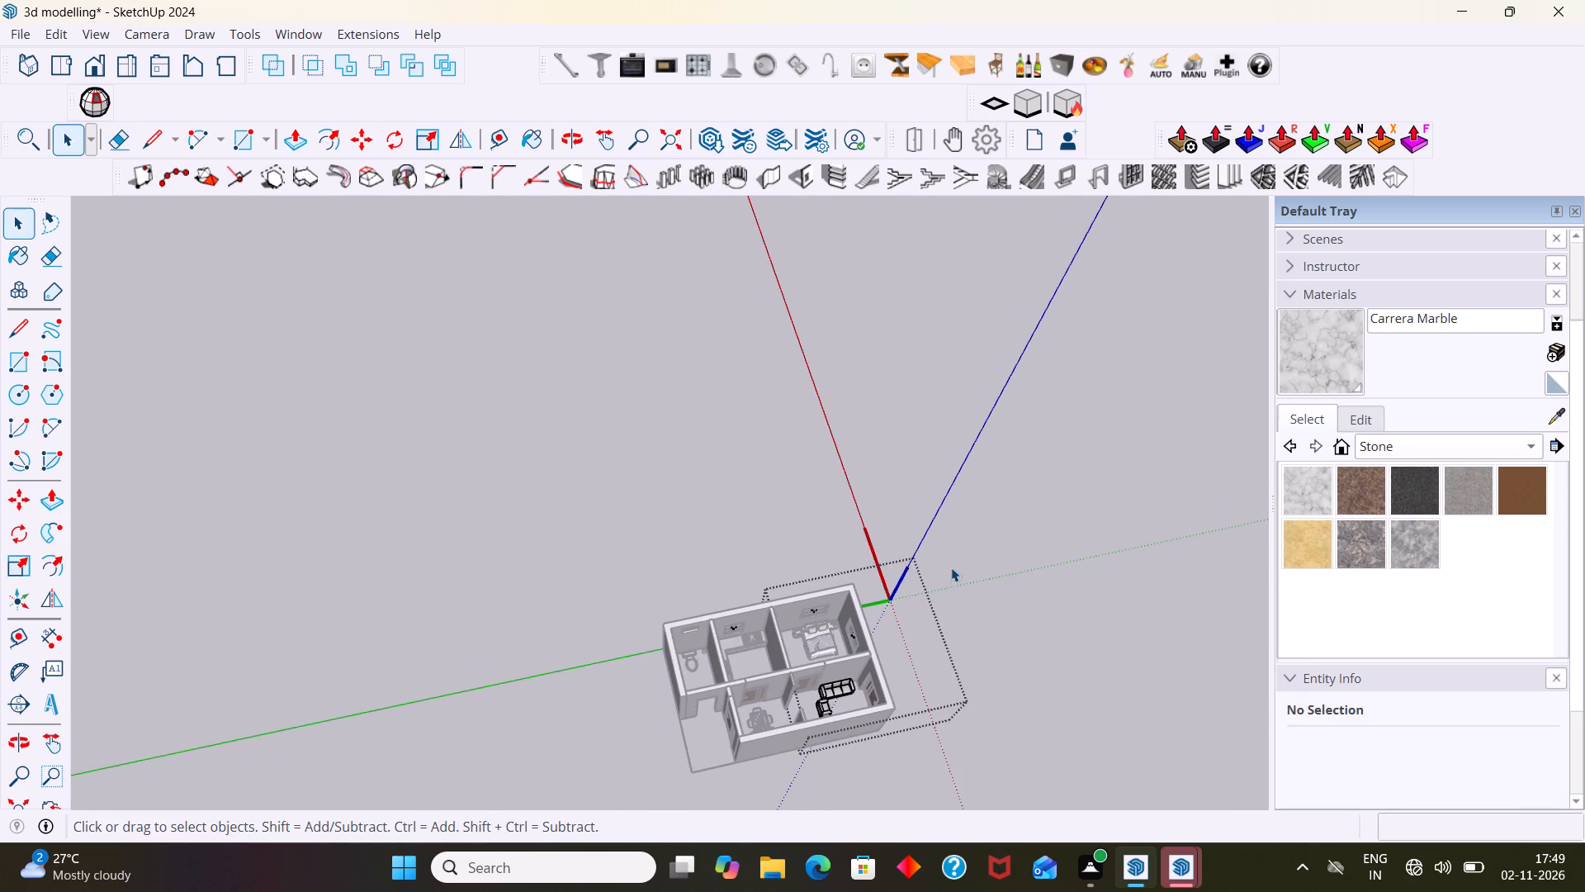
key(Escape)
Examine the furnished rooms from several angles, especially the sofa and armchair in the living room.
scroll(930, 595, down, 3)
middle_drag(883, 673, 949, 812)
scroll(856, 535, up, 6)
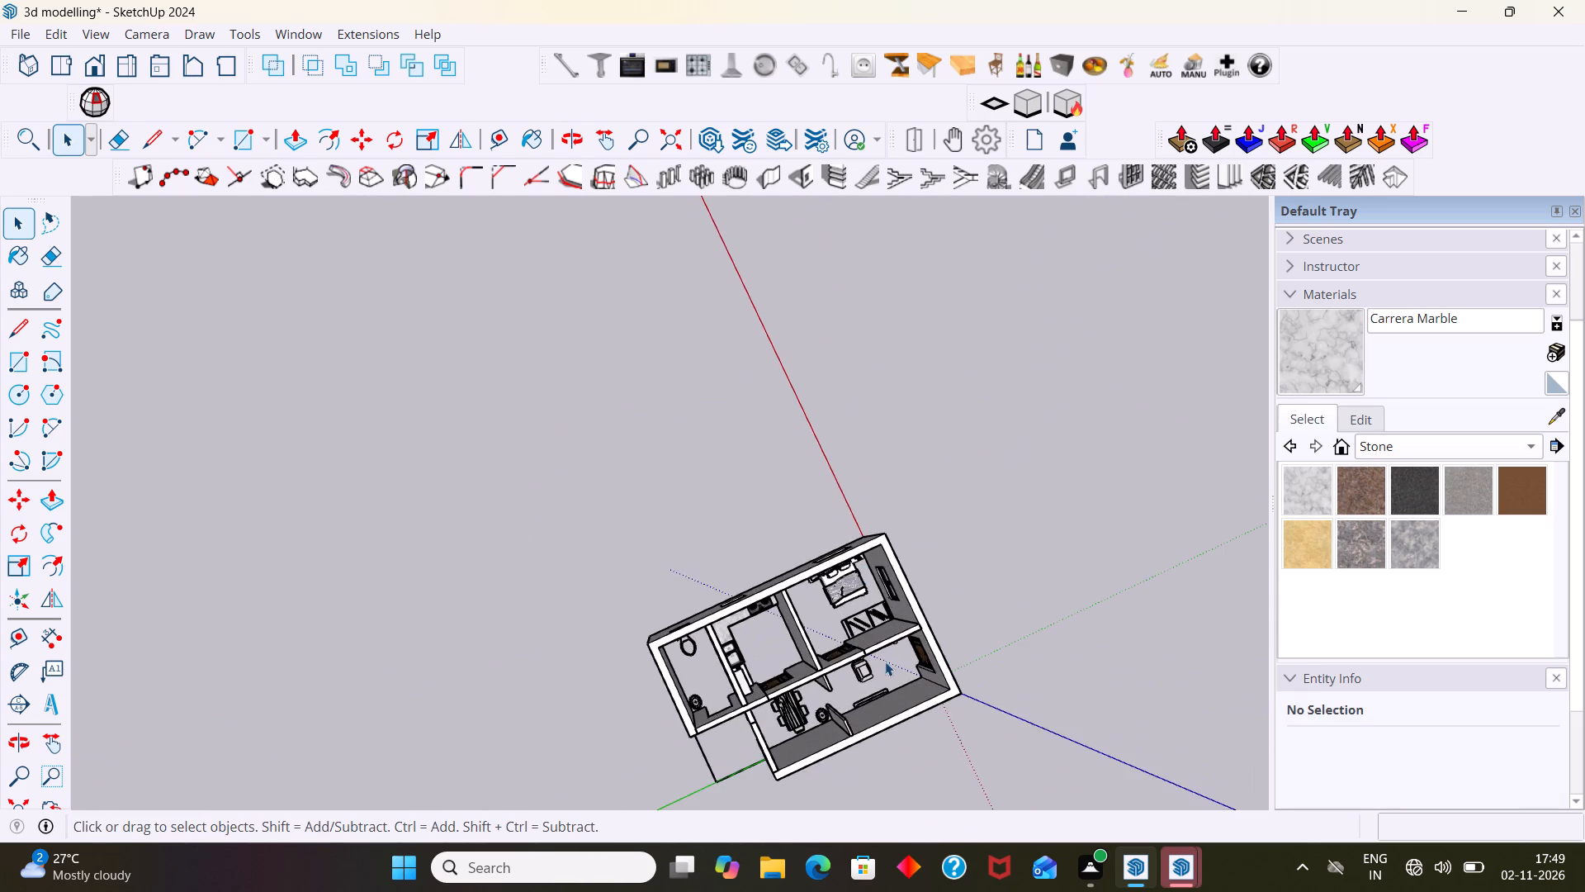
middle_drag(885, 662, 875, 558)
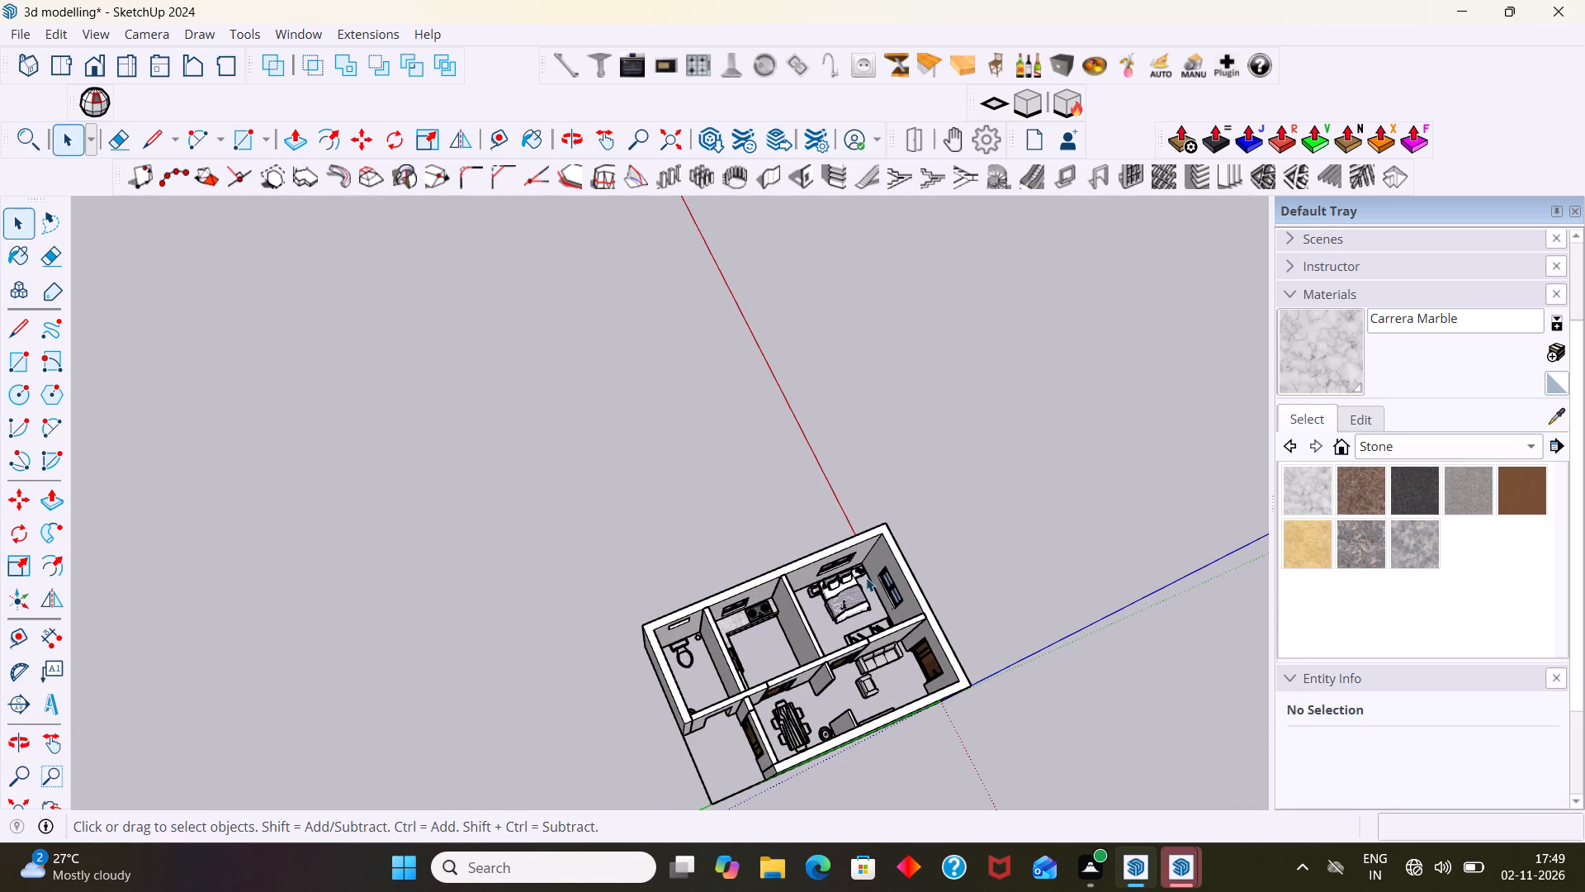
scroll(876, 617, down, 3)
middle_drag(897, 653, 849, 591)
scroll(852, 674, up, 5)
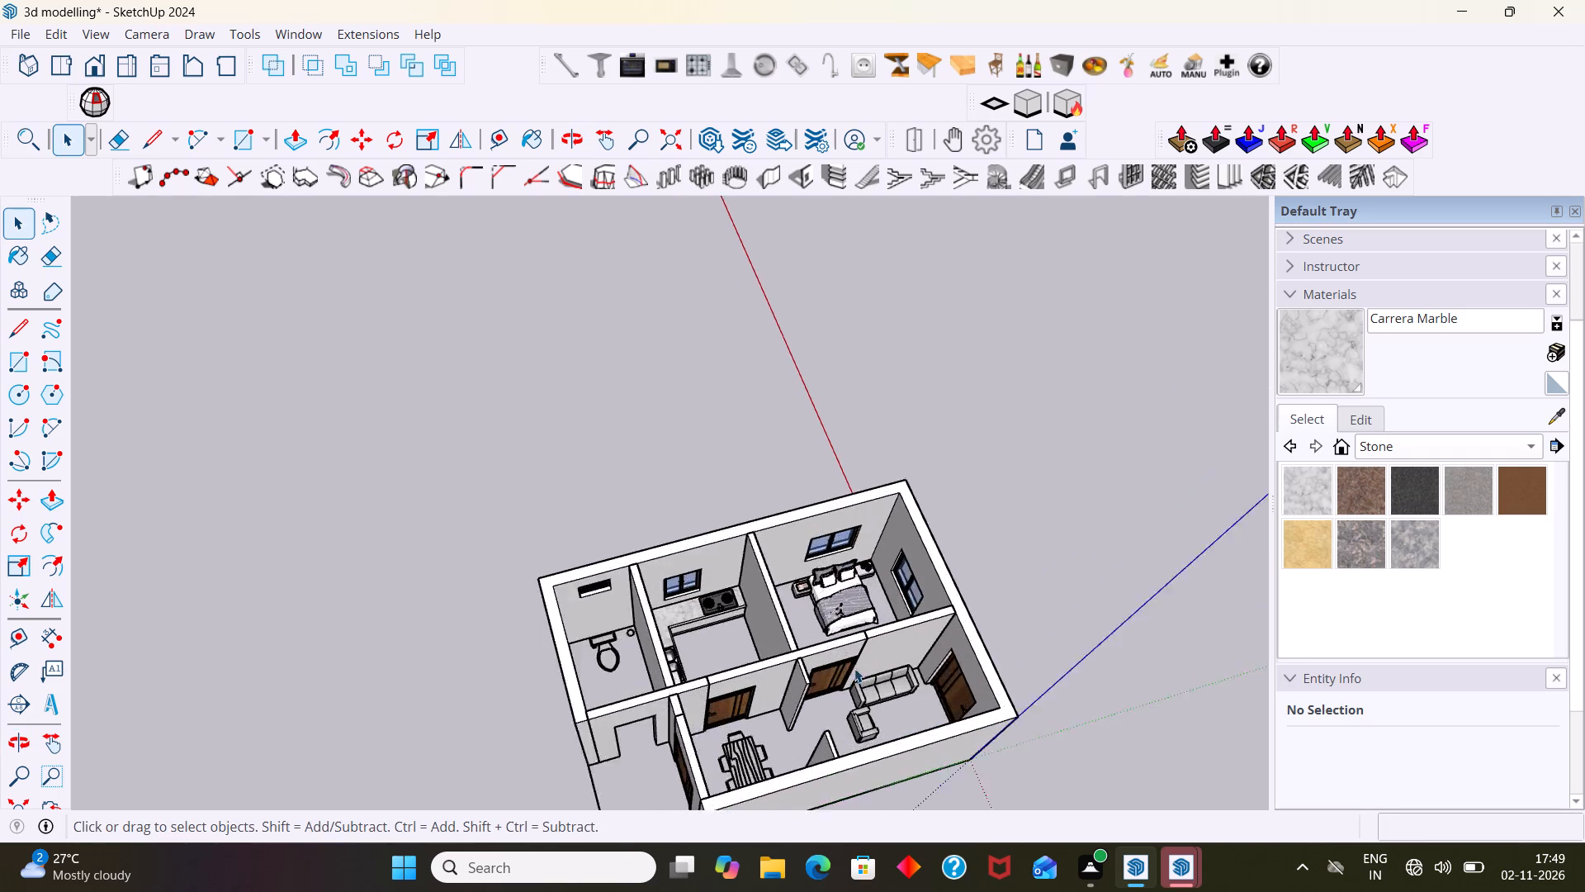
scroll(854, 668, up, 11)
middle_drag(836, 698, 759, 598)
scroll(817, 671, down, 1)
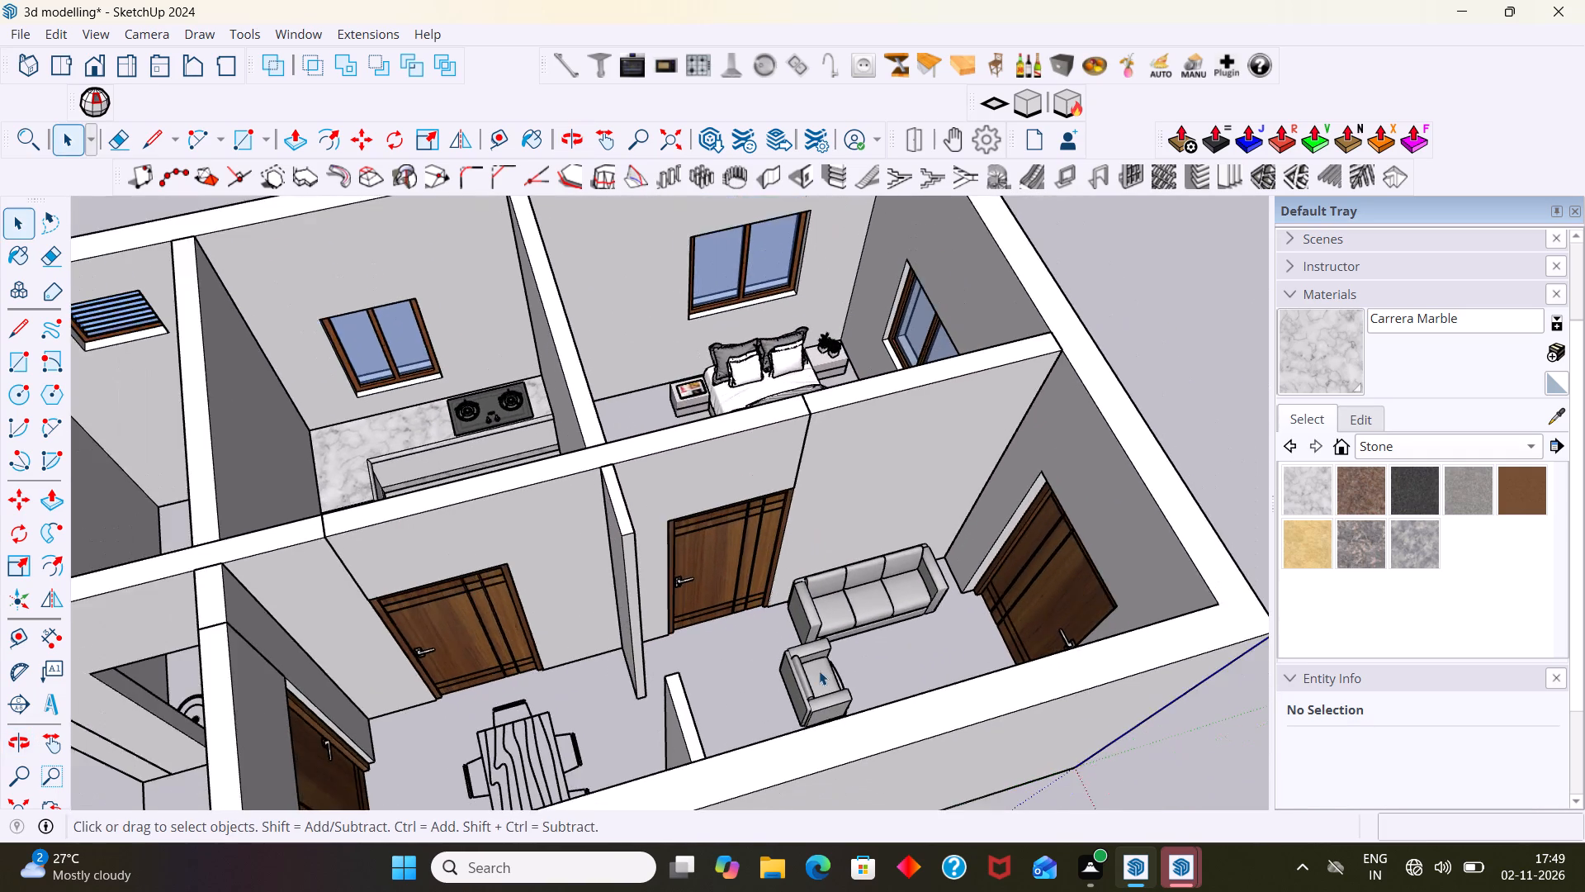
middle_drag(838, 672, 944, 703)
scroll(876, 625, down, 13)
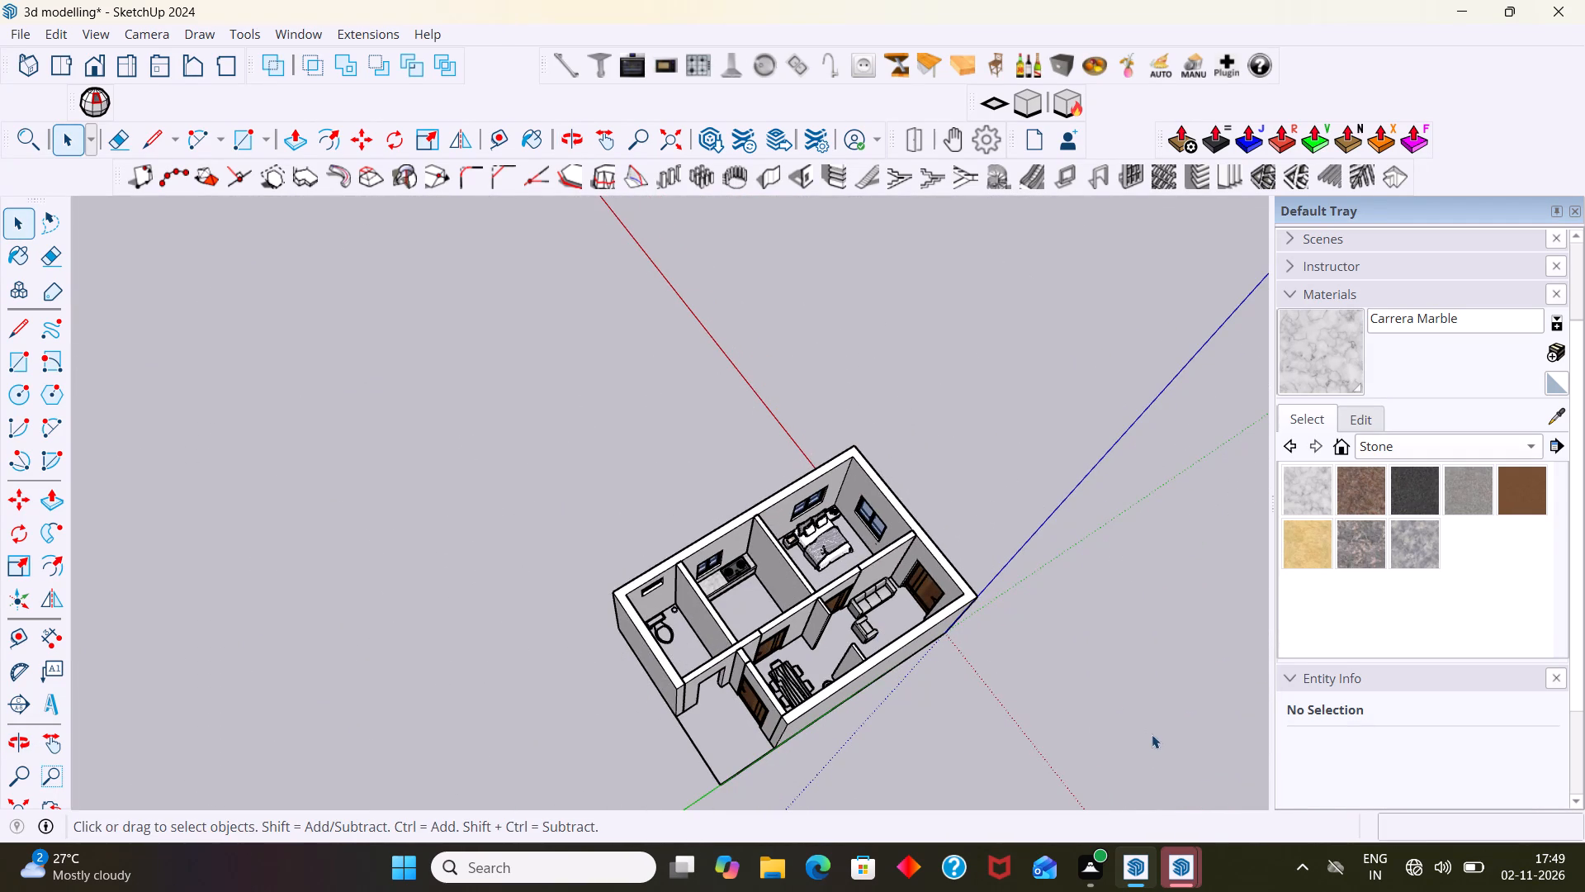
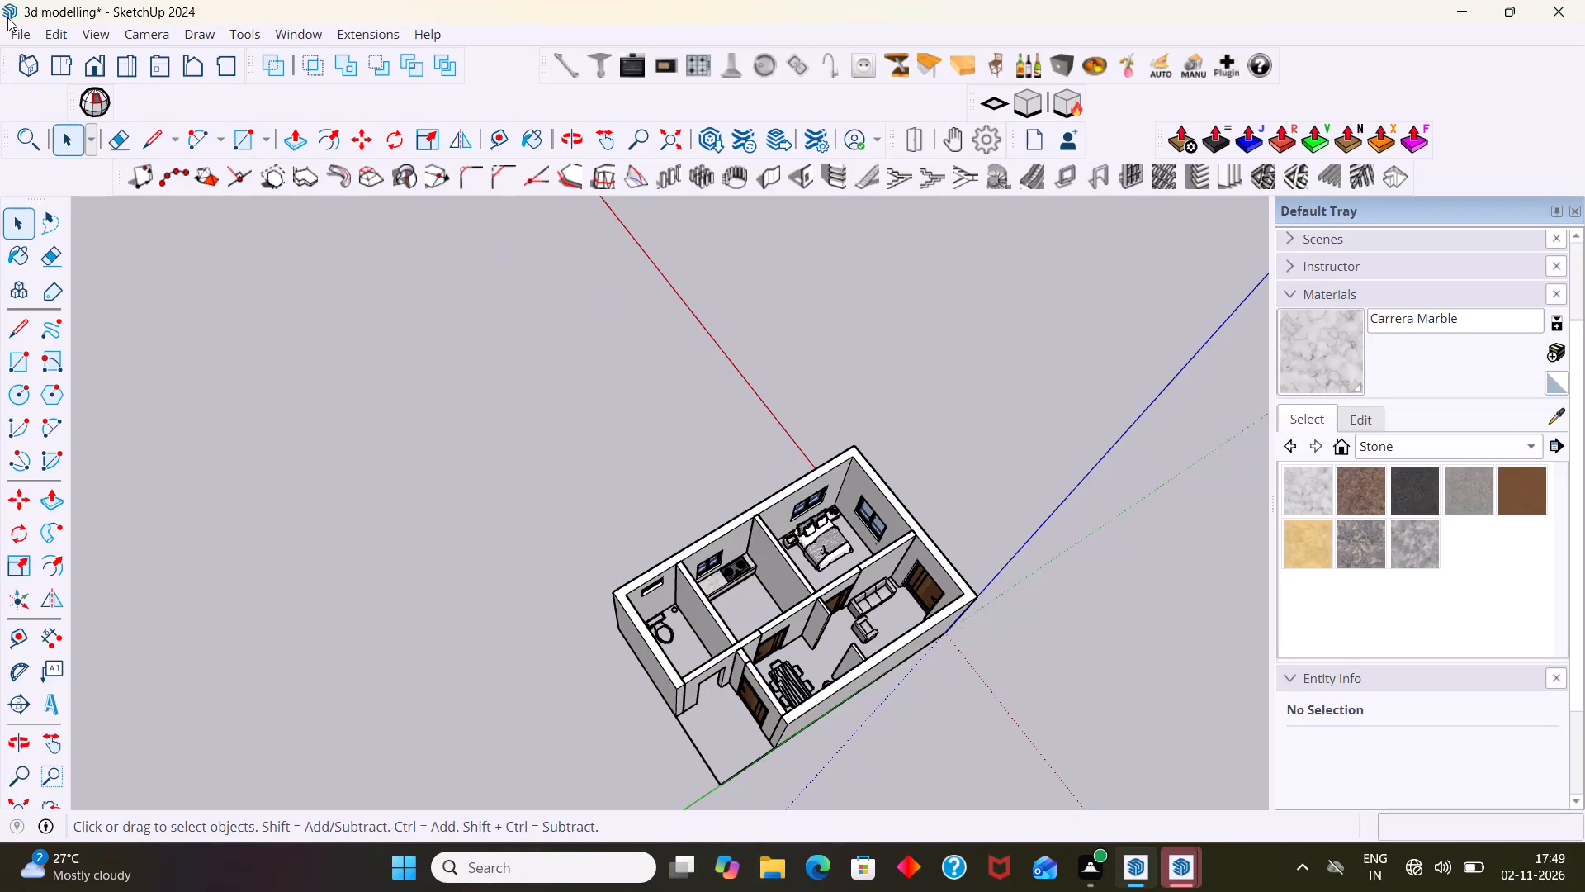
Save the house model.
click(15, 31)
click(54, 142)
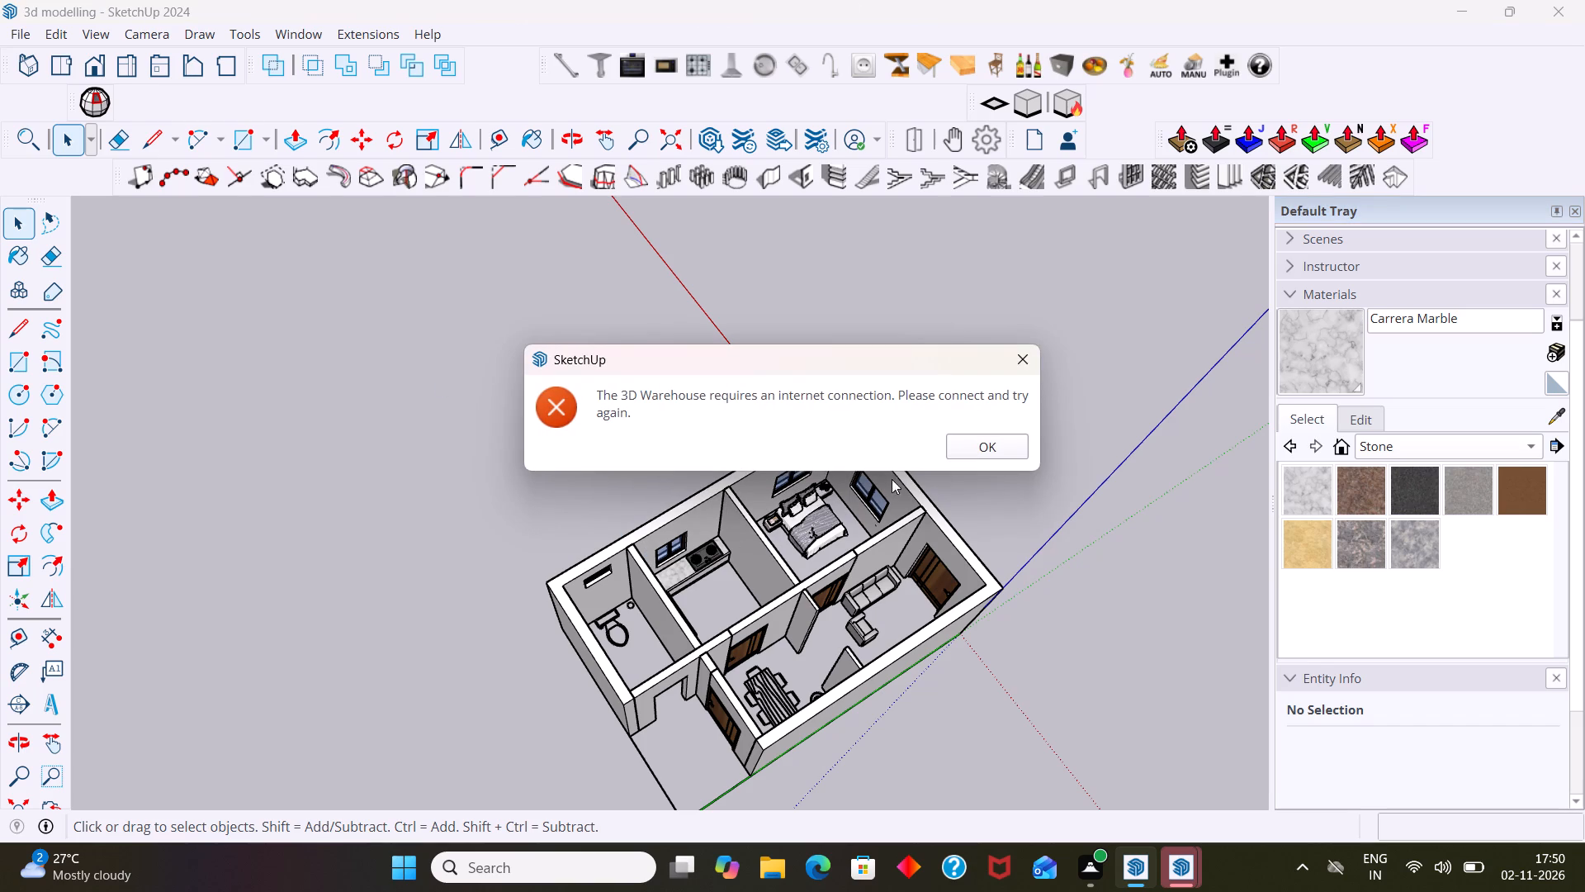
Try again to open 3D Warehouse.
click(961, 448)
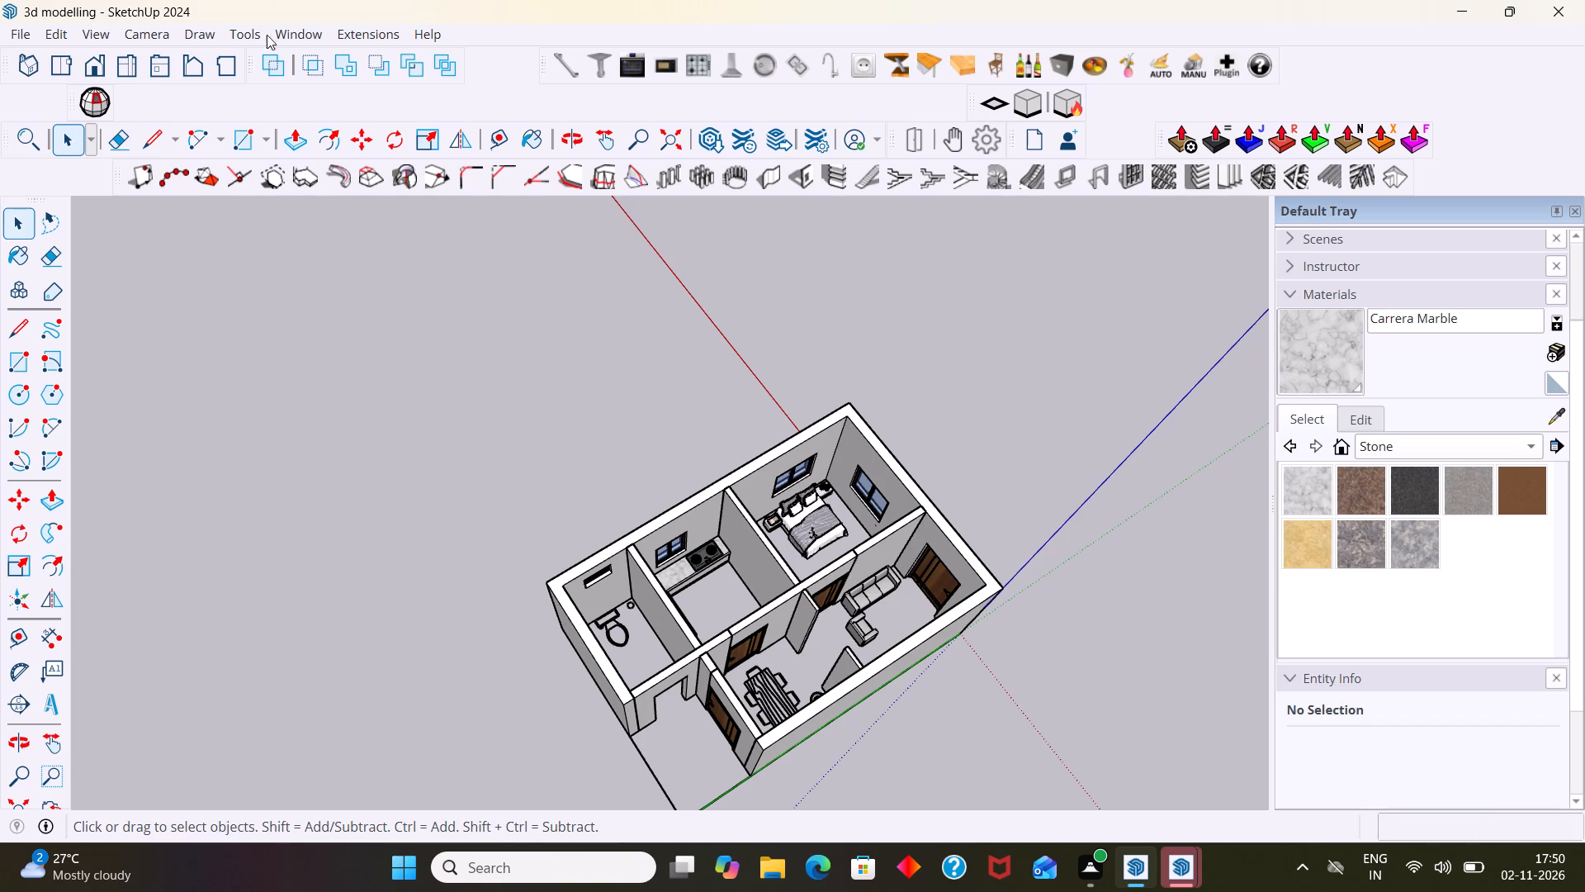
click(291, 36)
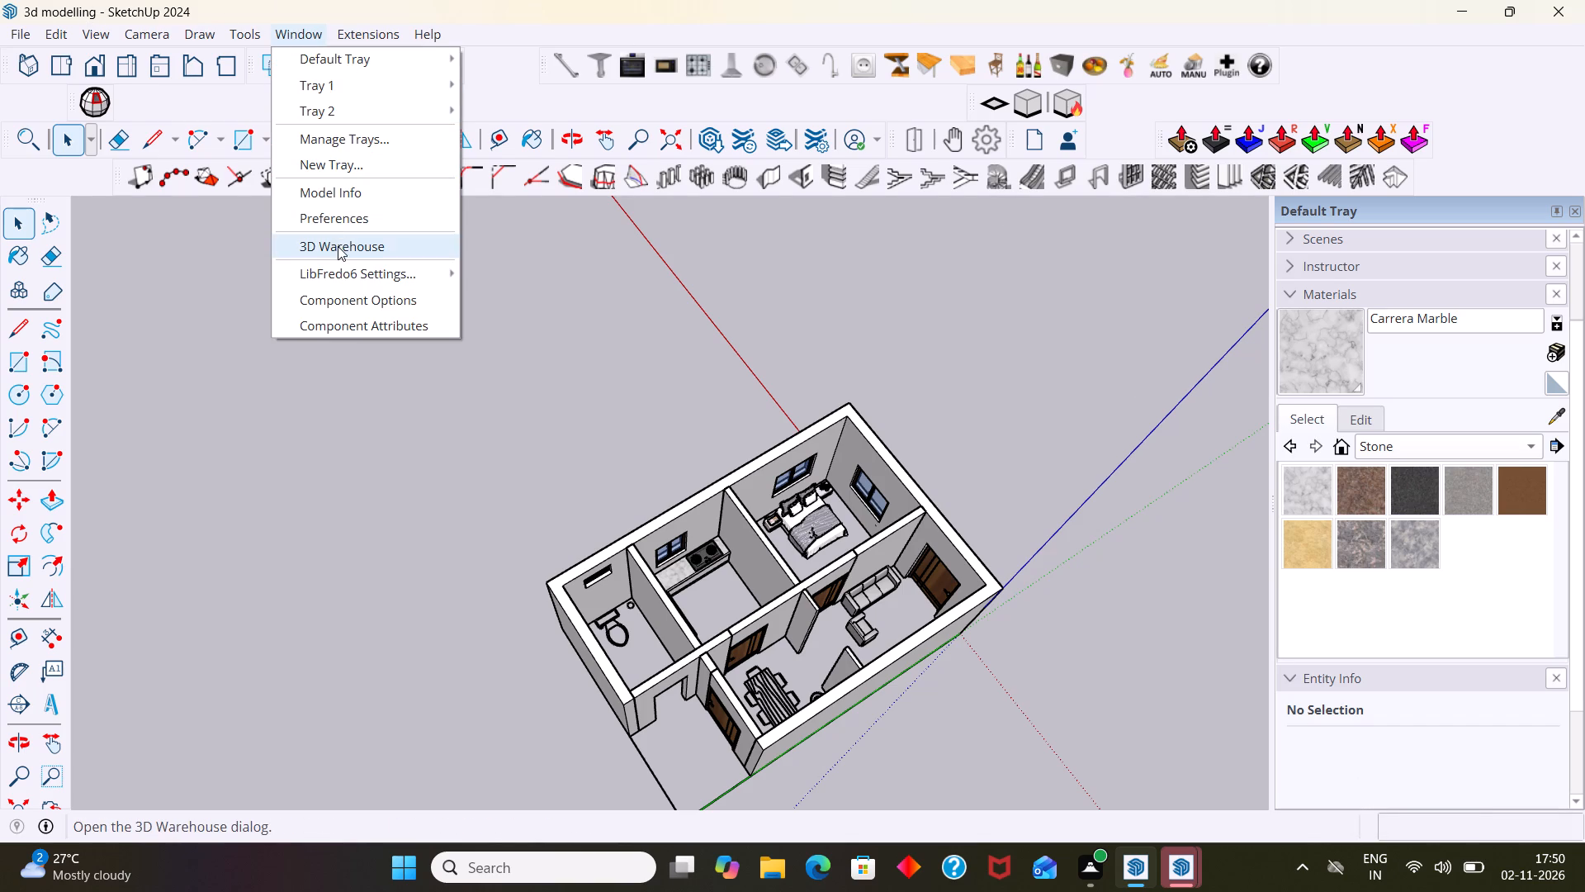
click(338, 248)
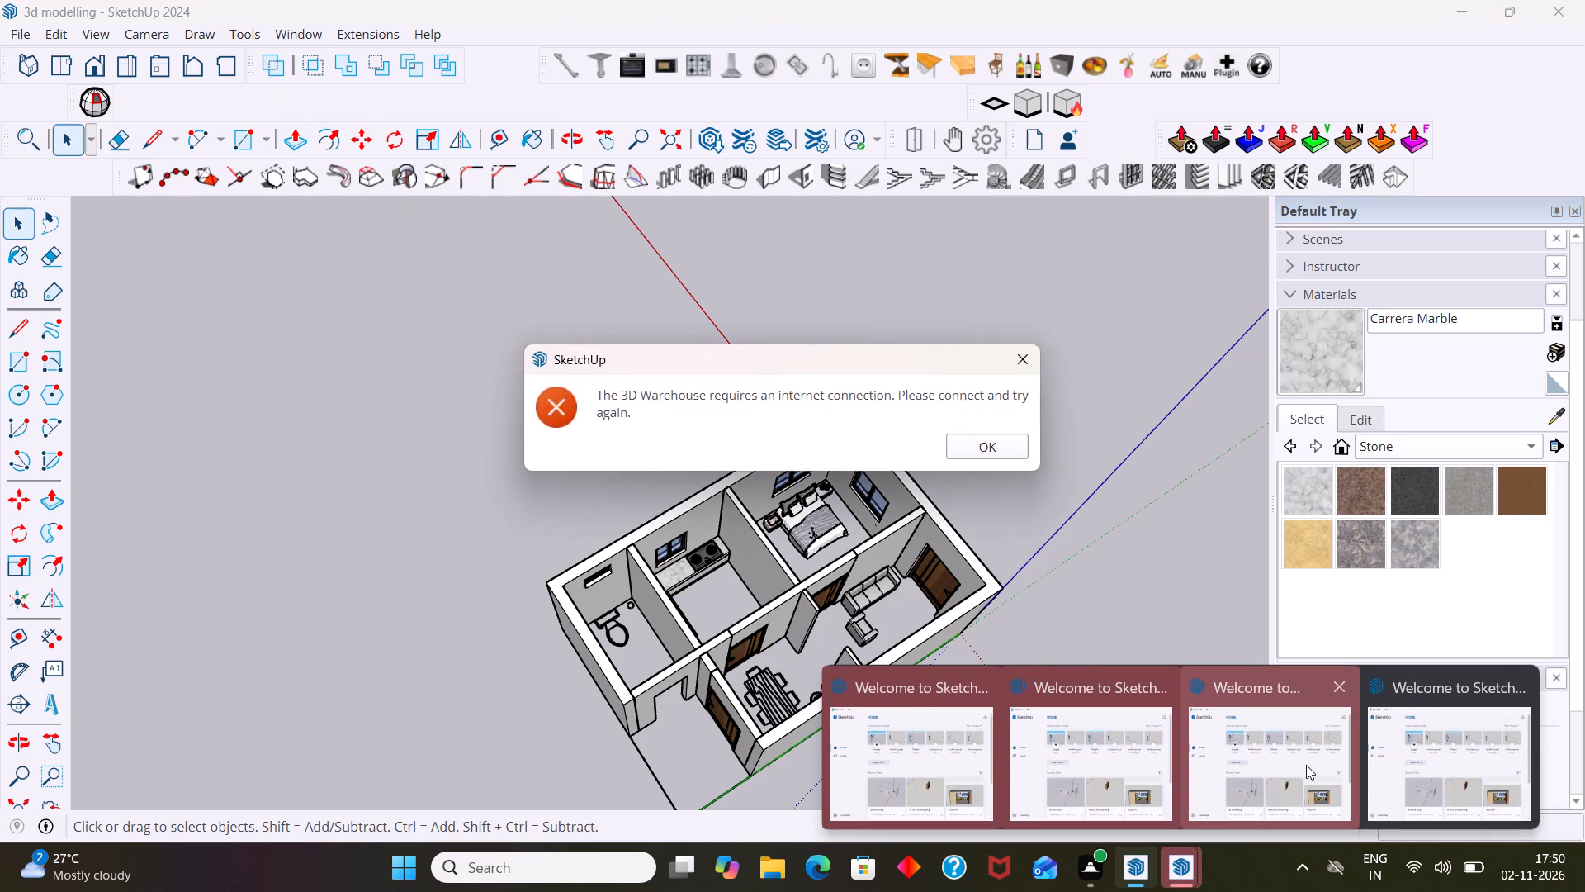
Close the surplus welcome windows, dismiss the 3D Warehouse message, and return to the house model.
click(1341, 695)
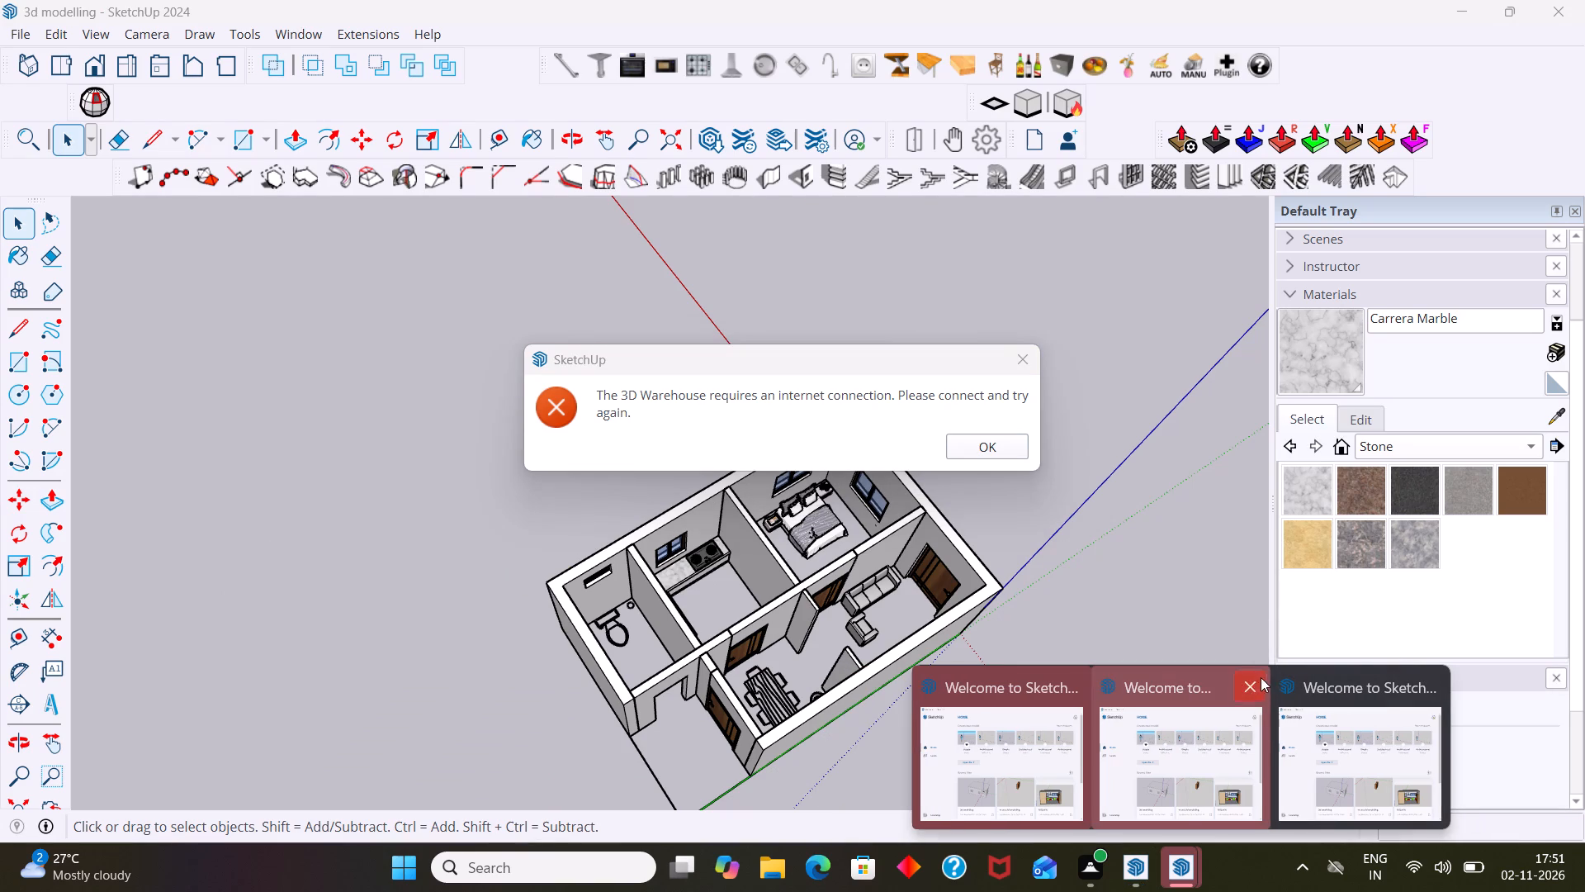
click(1250, 679)
click(1157, 681)
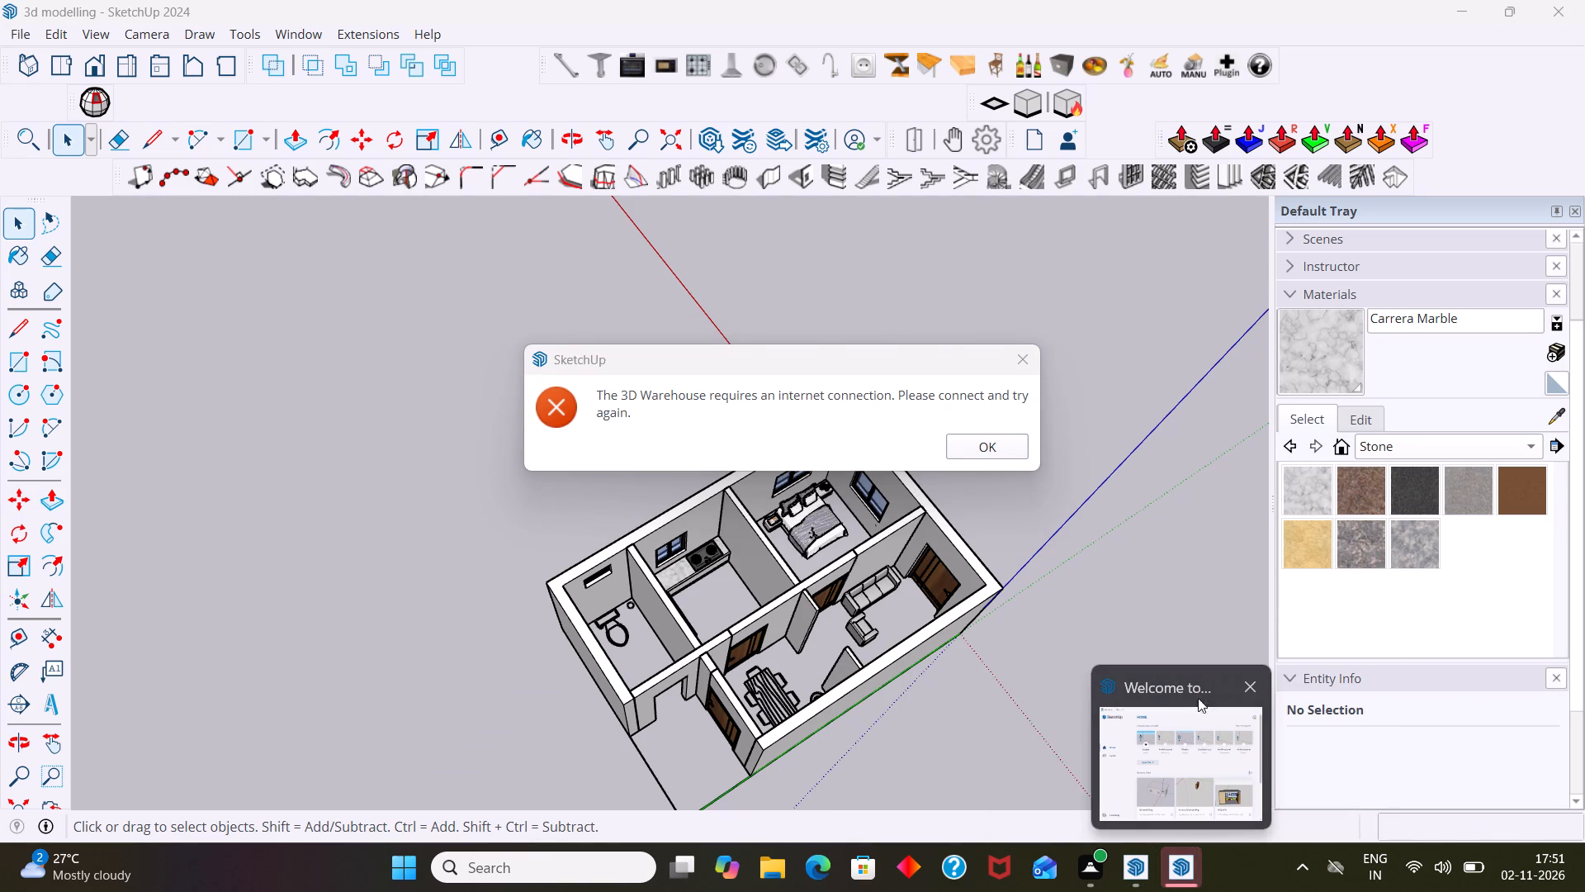
click(1138, 614)
click(1020, 447)
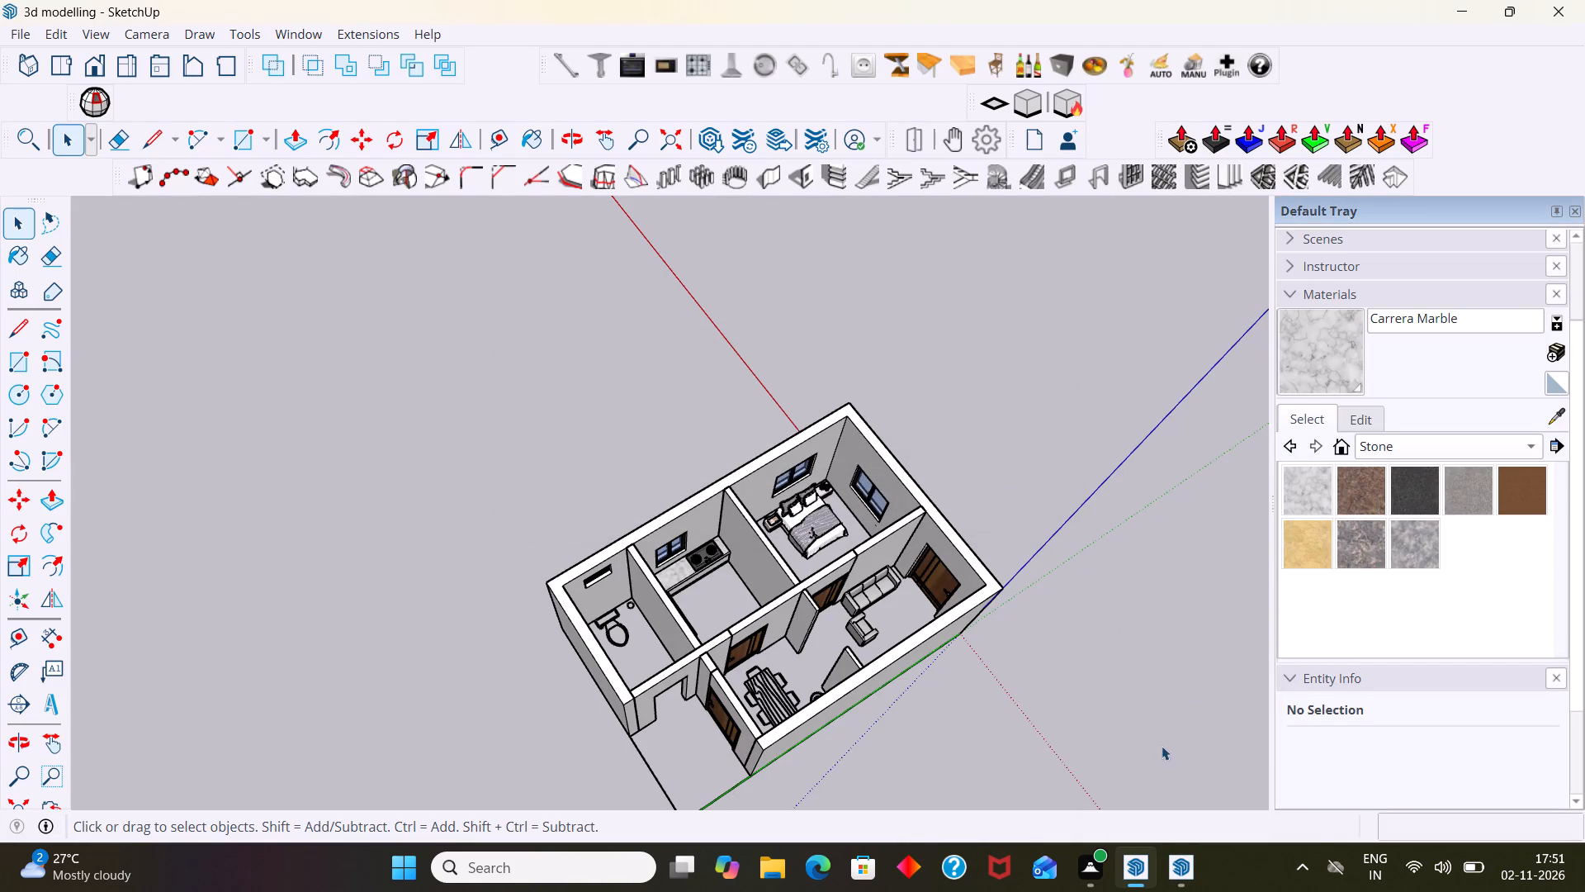
click(1171, 856)
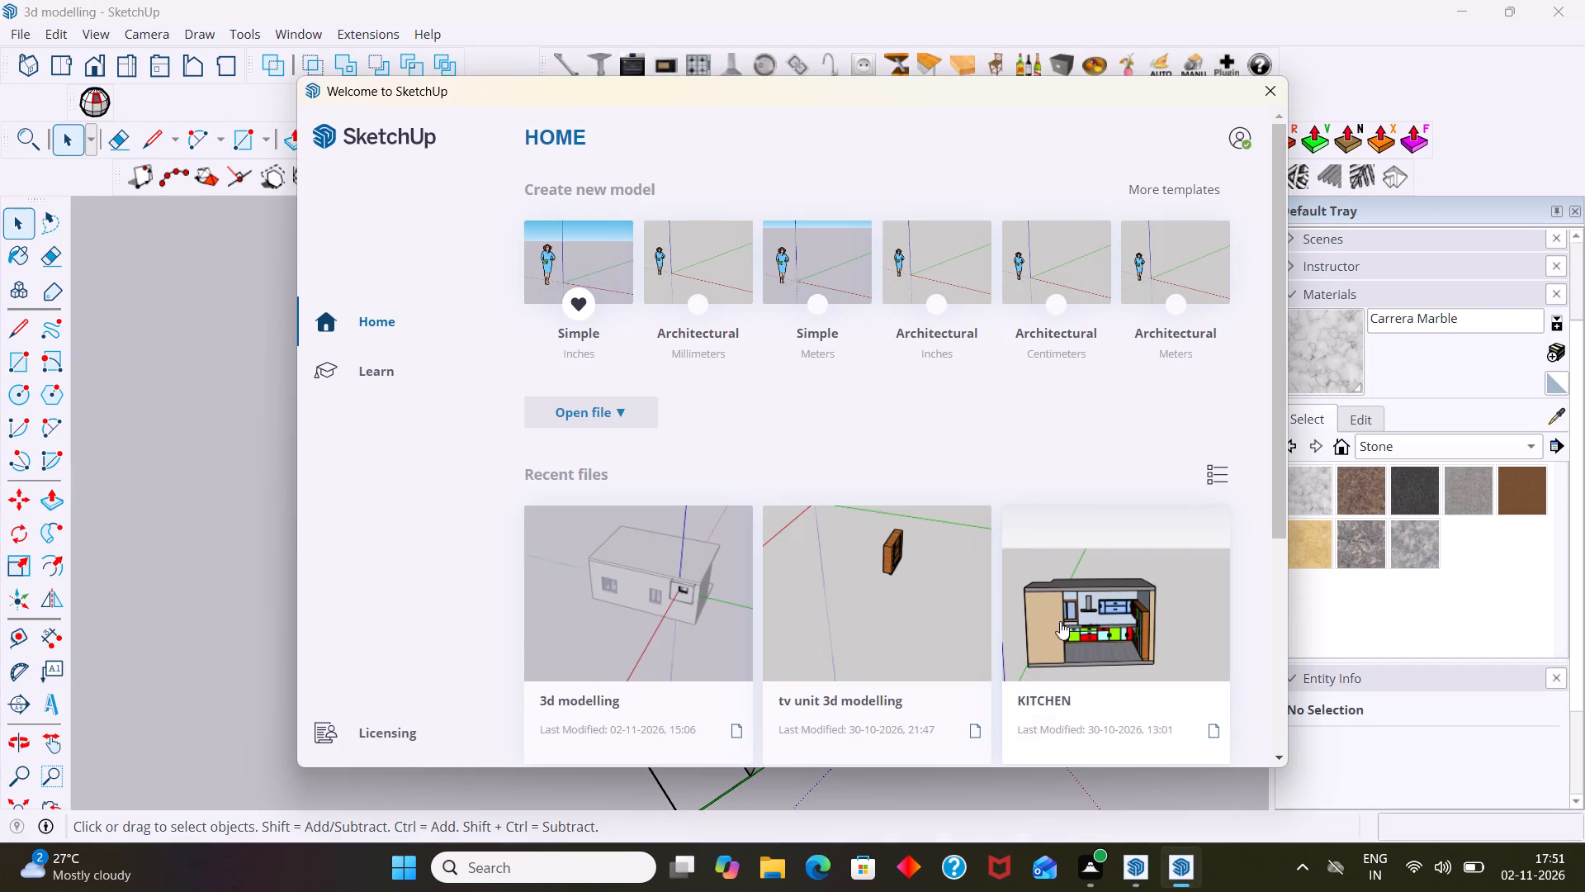
click(1031, 797)
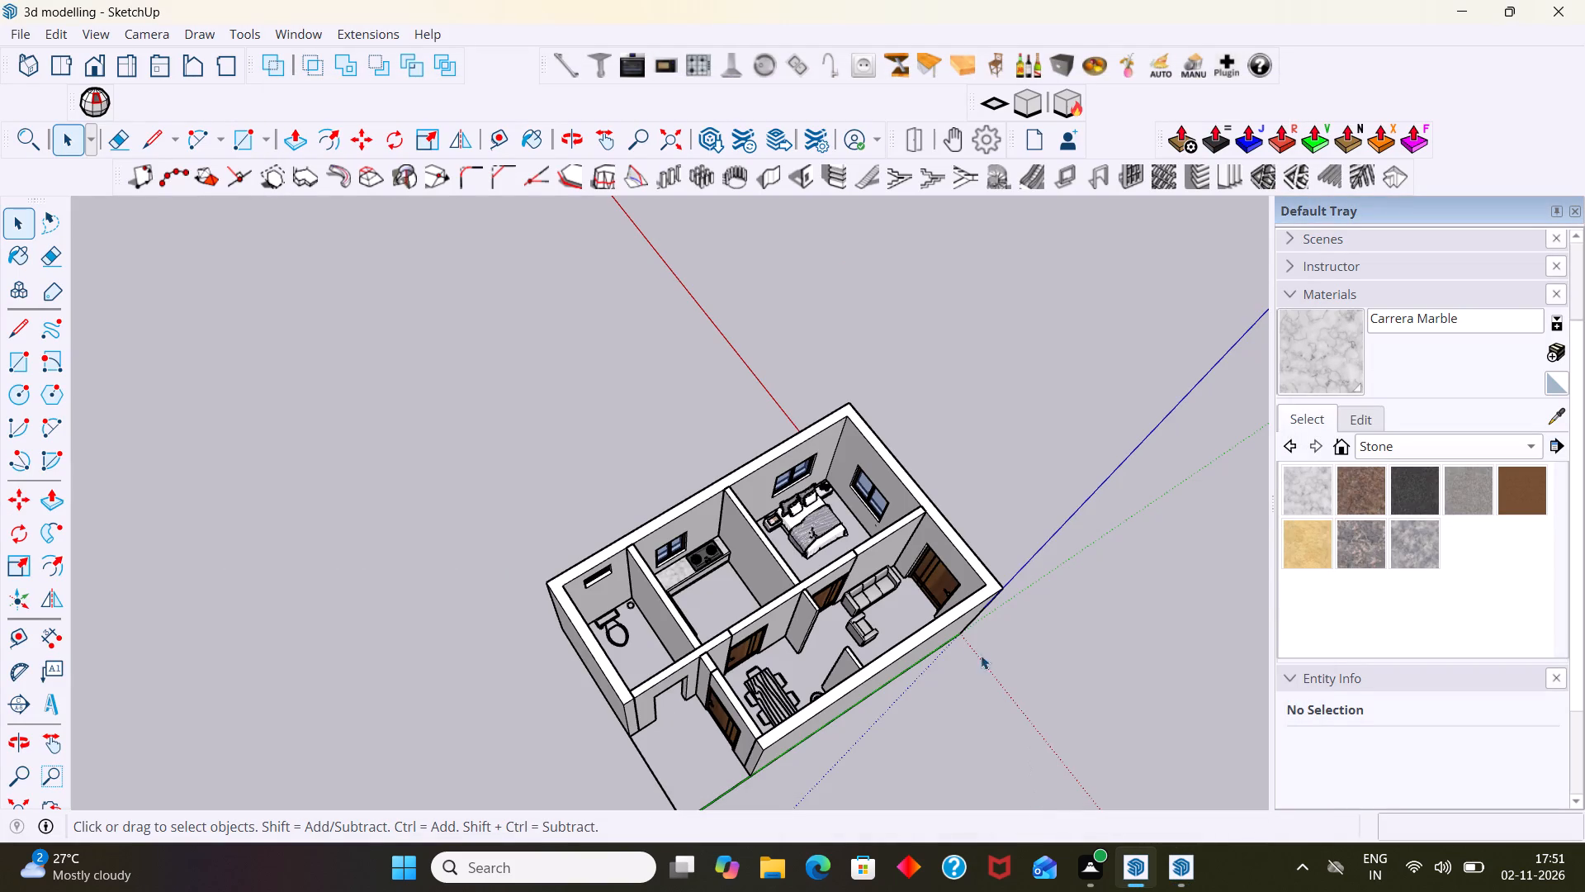
Examine the bedroom, kitchen, bathroom and living room from several angles.
scroll(958, 500, up, 17)
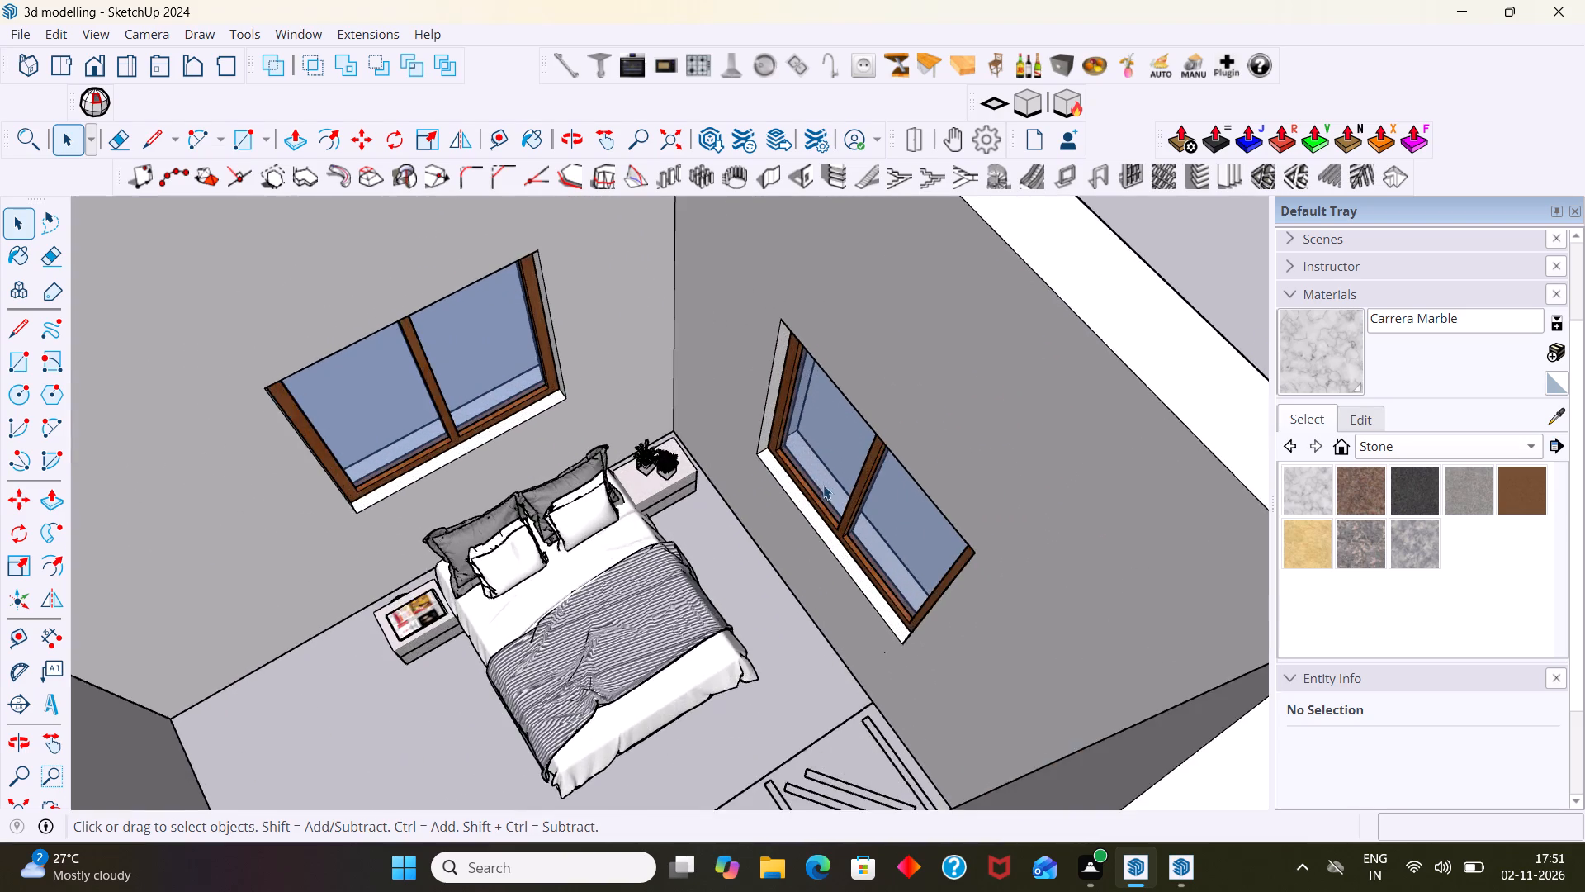
middle_drag(818, 494, 822, 390)
scroll(817, 391, down, 16)
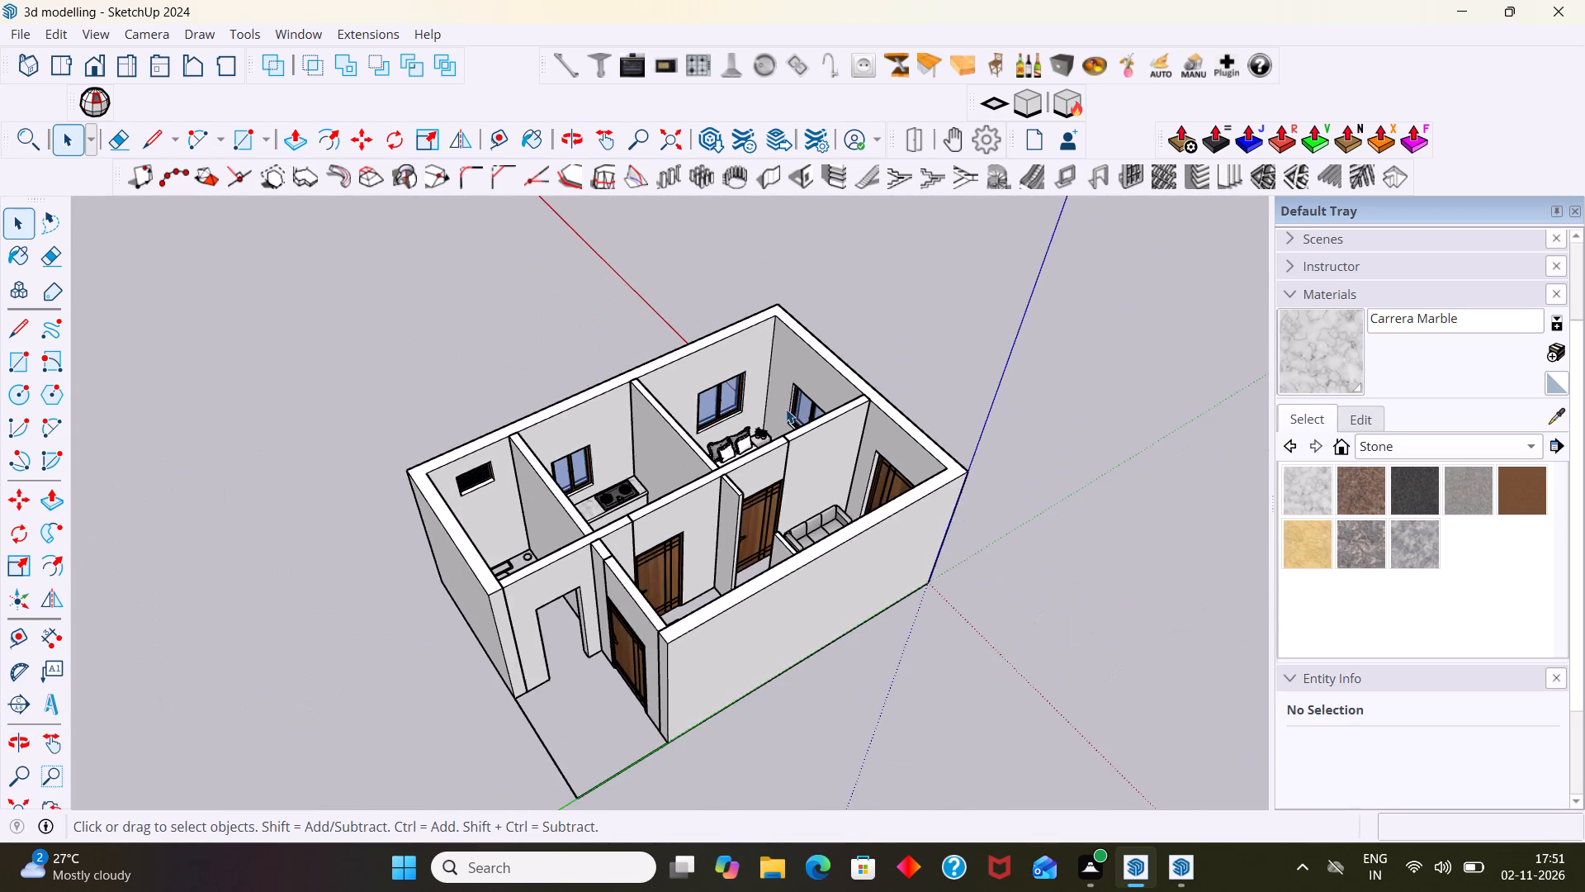
middle_drag(785, 410, 901, 422)
scroll(813, 409, up, 10)
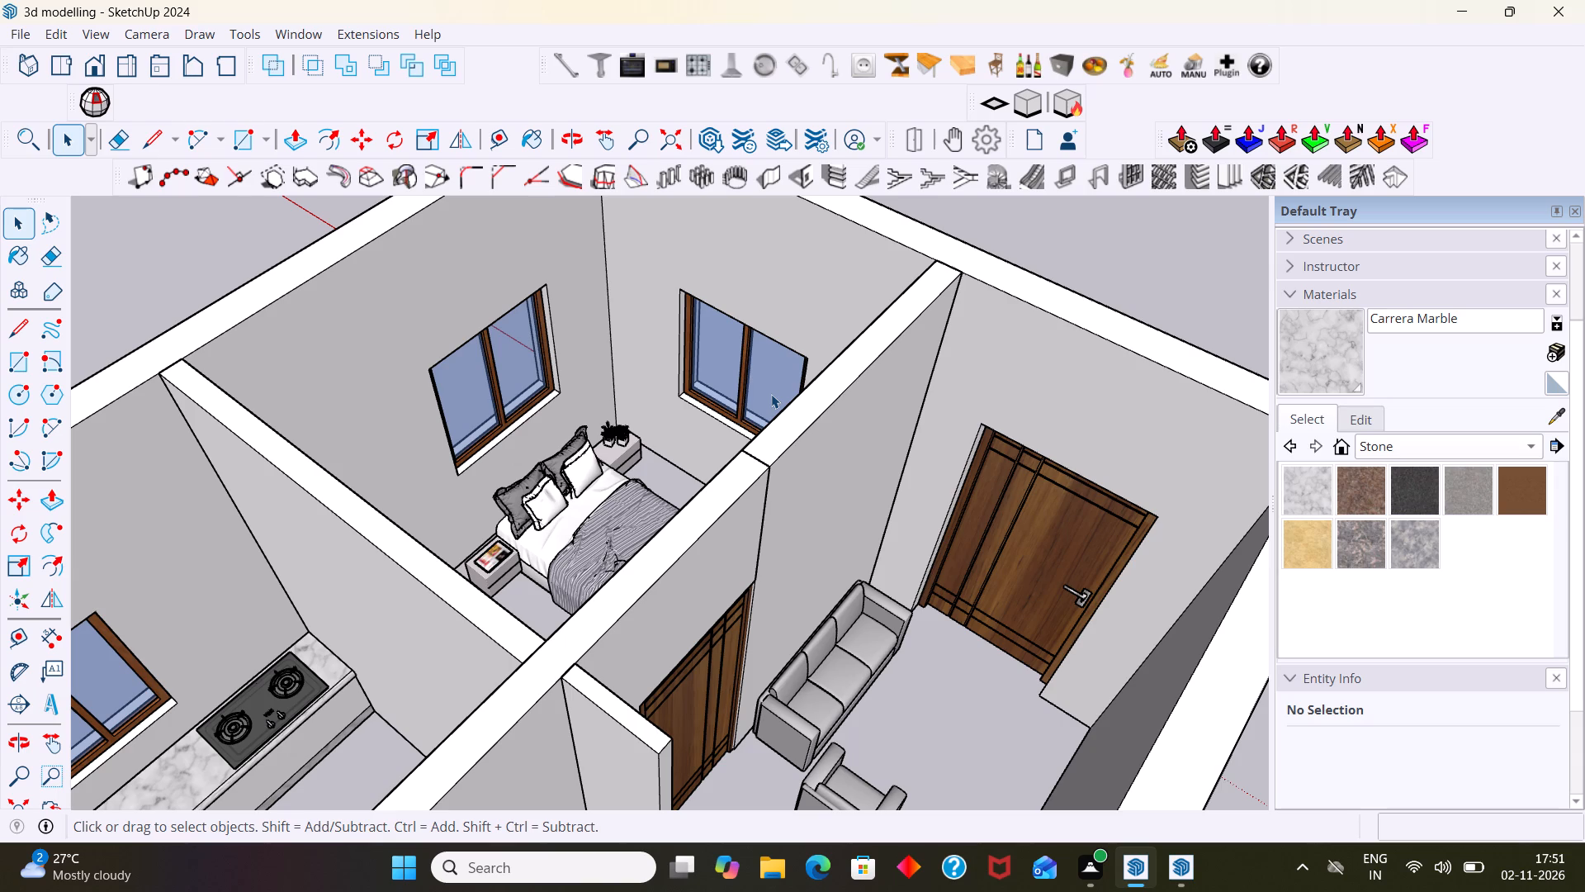
scroll(778, 395, down, 15)
middle_drag(659, 304, 707, 392)
scroll(668, 359, up, 9)
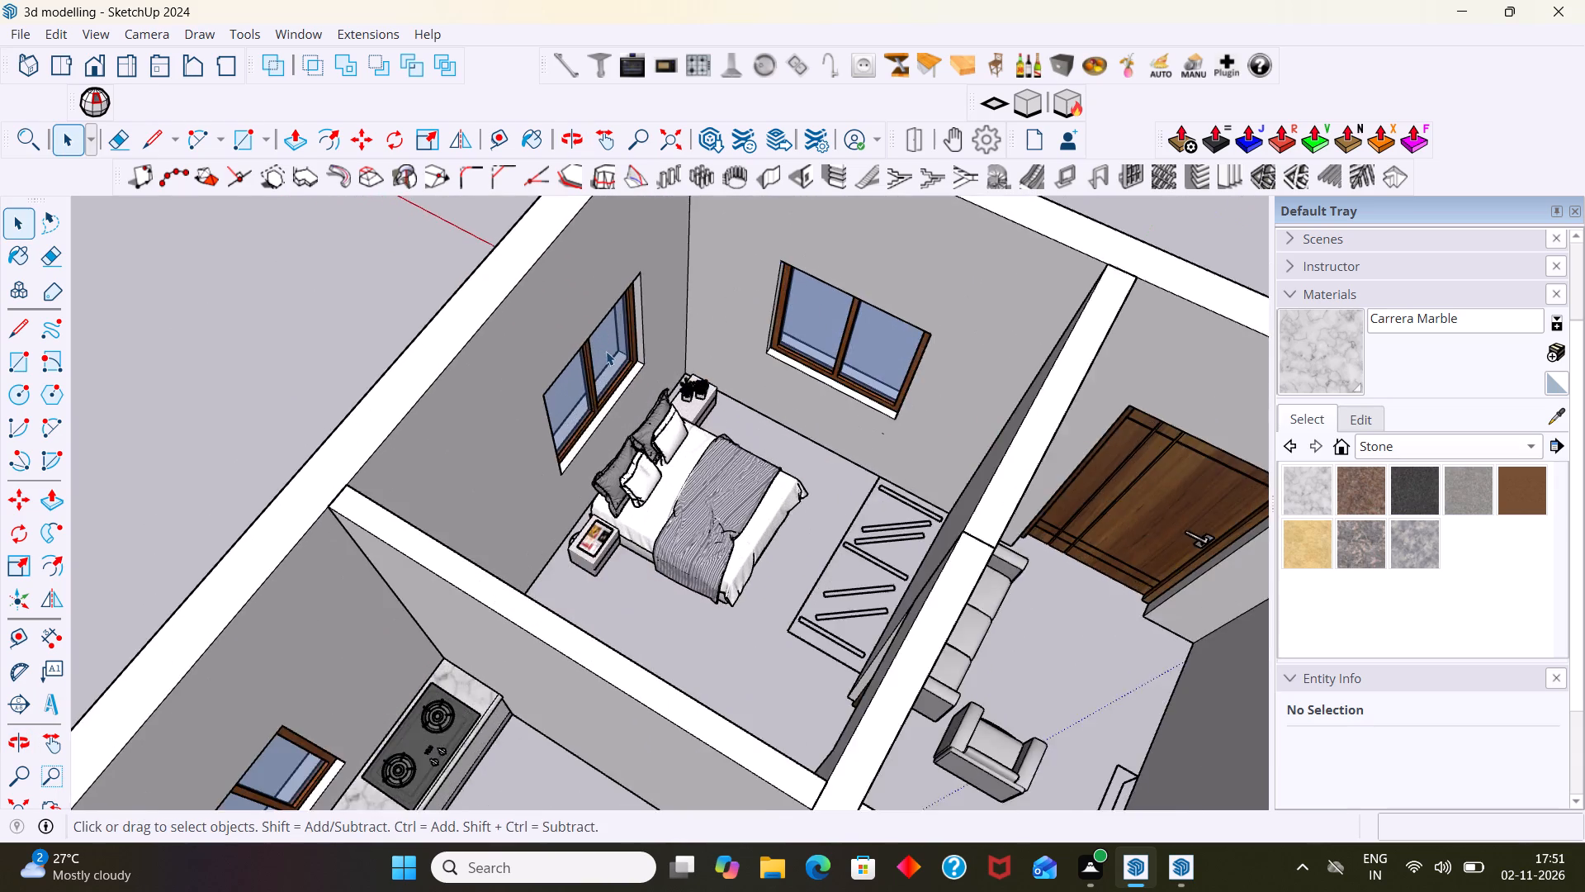
middle_drag(599, 354, 506, 302)
scroll(541, 314, down, 20)
middle_drag(558, 522, 485, 506)
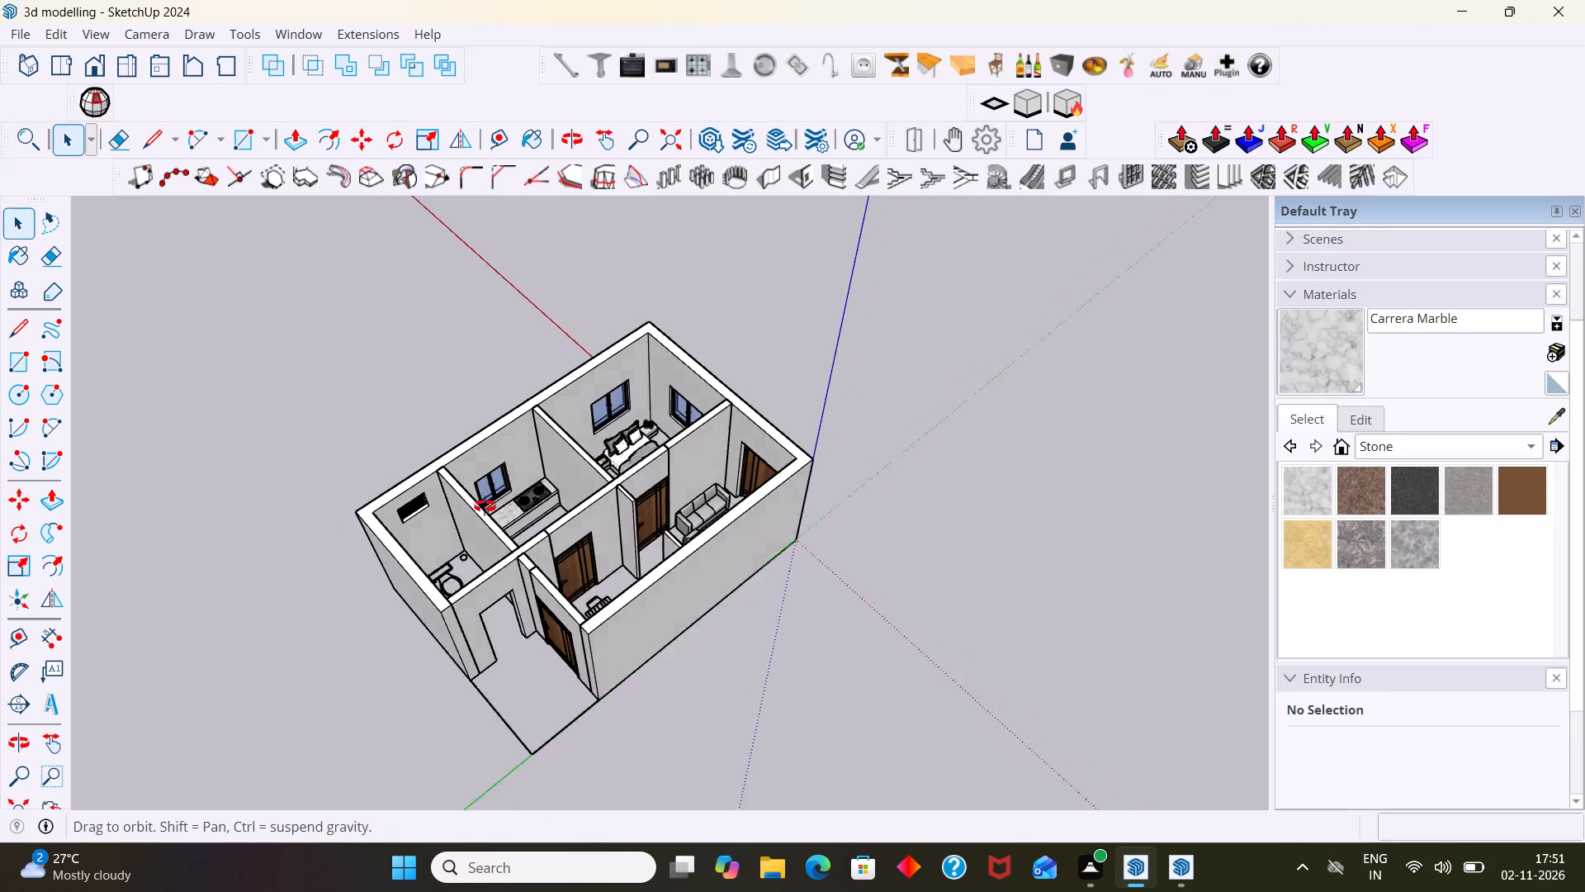
middle_drag(485, 506, 446, 498)
scroll(484, 498, up, 6)
middle_drag(445, 524, 428, 523)
scroll(400, 433, down, 4)
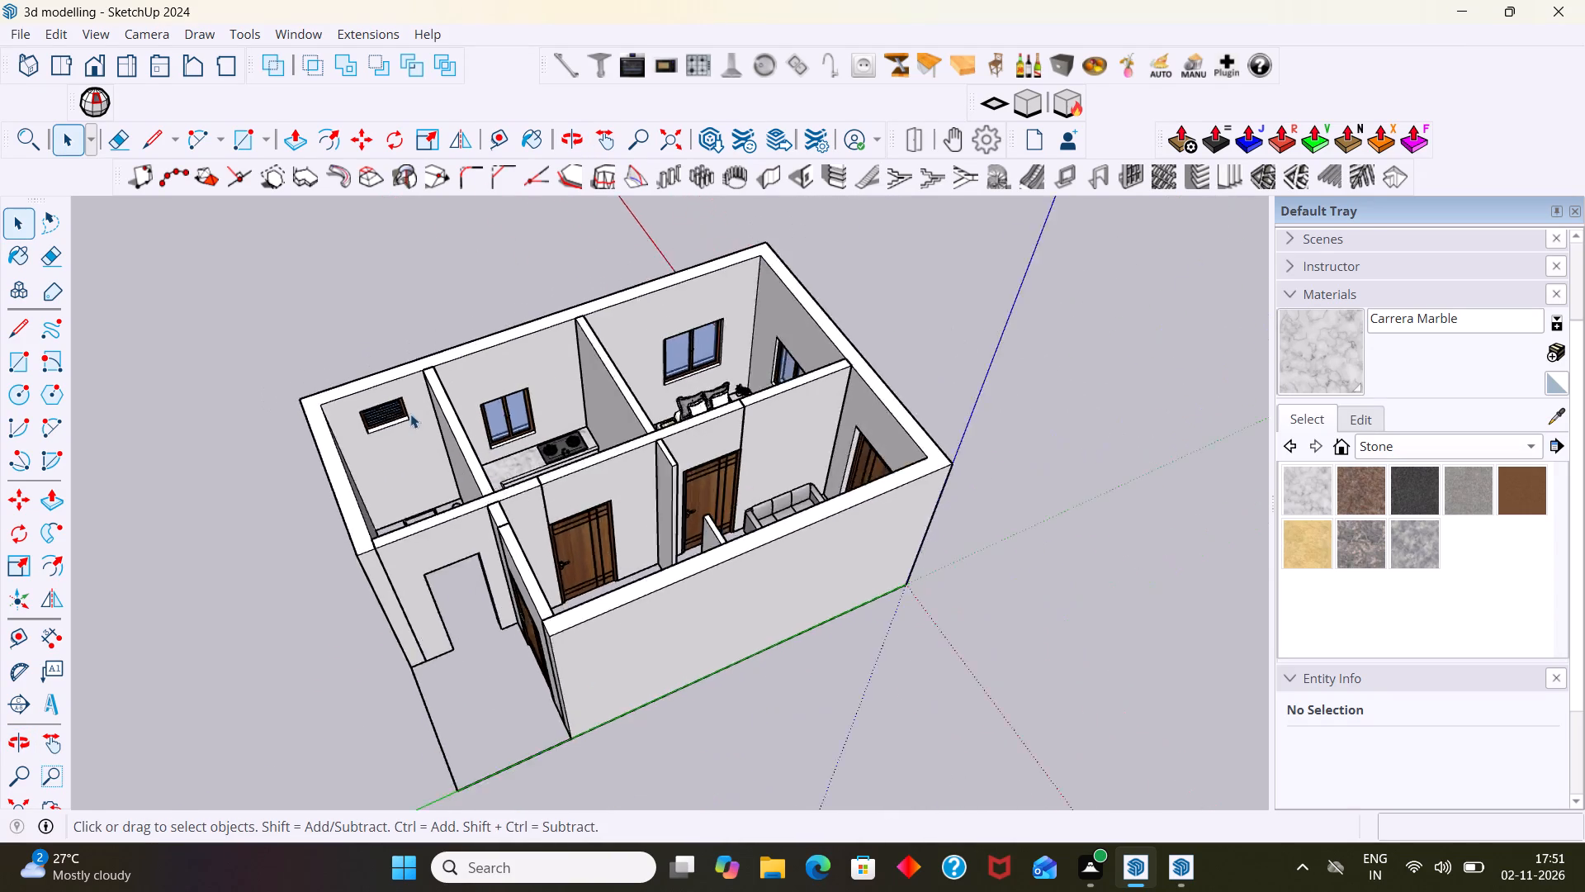
scroll(410, 414, down, 4)
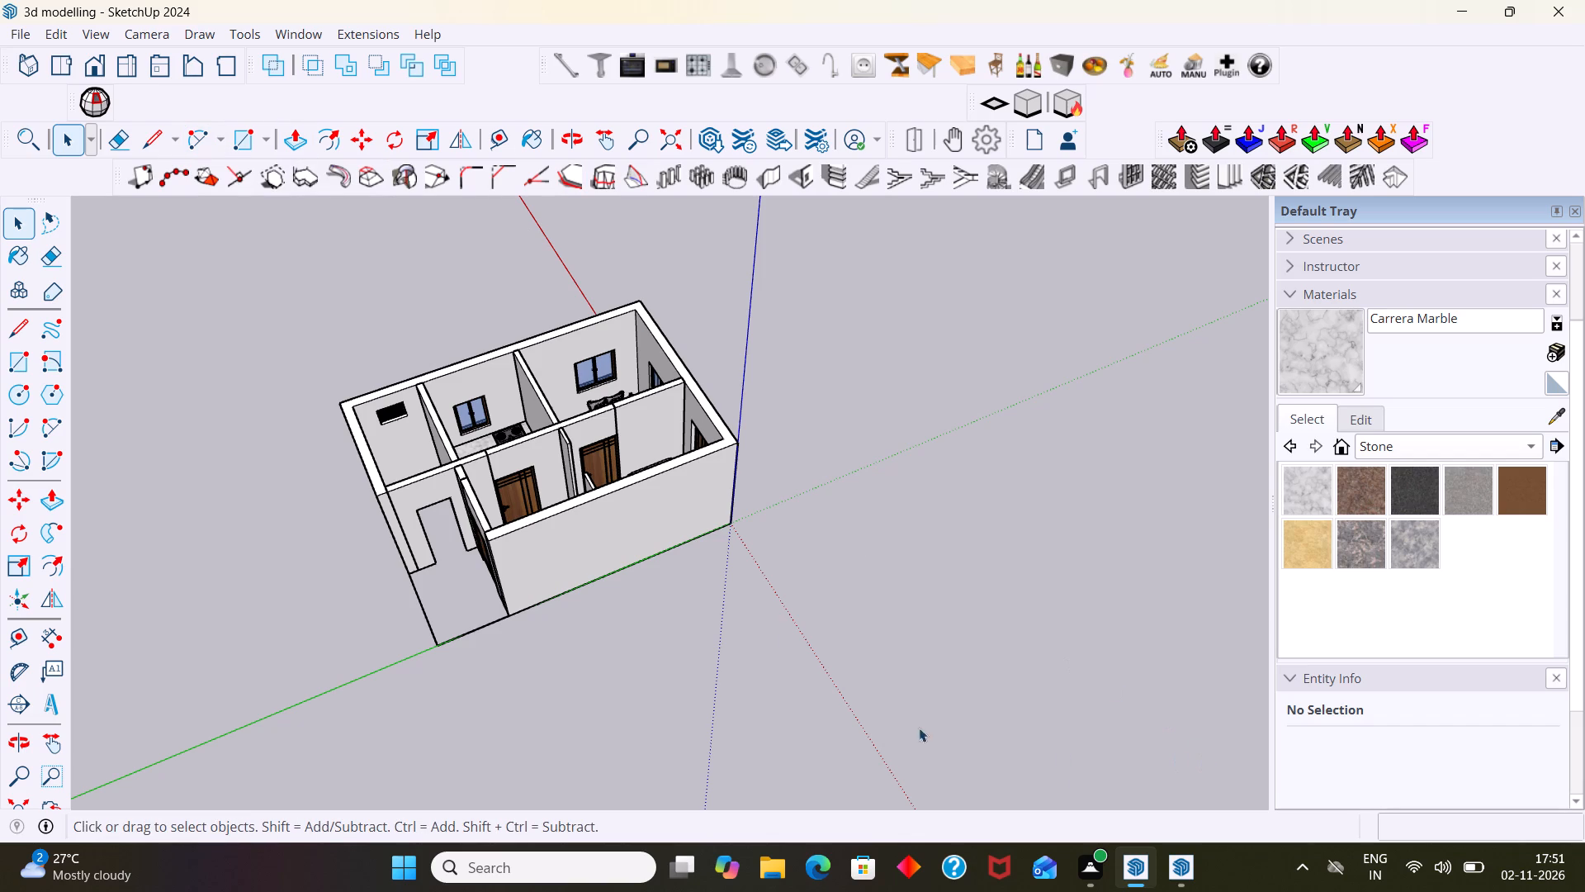
scroll(779, 619, up, 5)
middle_drag(643, 552, 769, 565)
scroll(564, 559, down, 9)
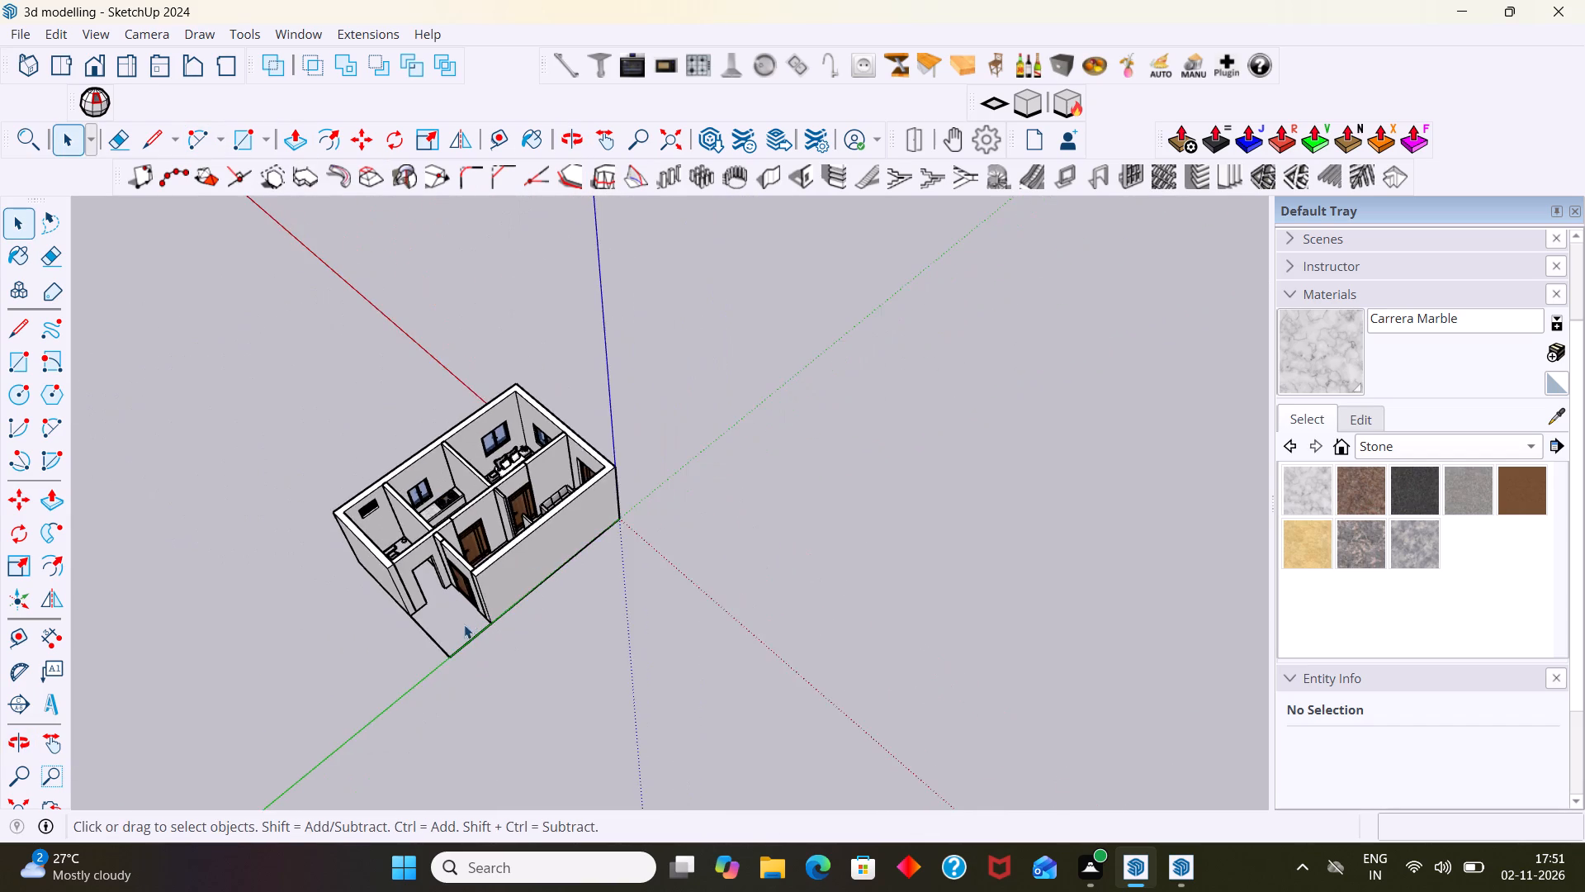
Examine the open porch floor outside the wooden entrance door, including its unwalled edges and outer corner.
middle_drag(466, 618, 623, 594)
scroll(507, 604, up, 6)
shift+middle_drag(528, 609, 581, 556)
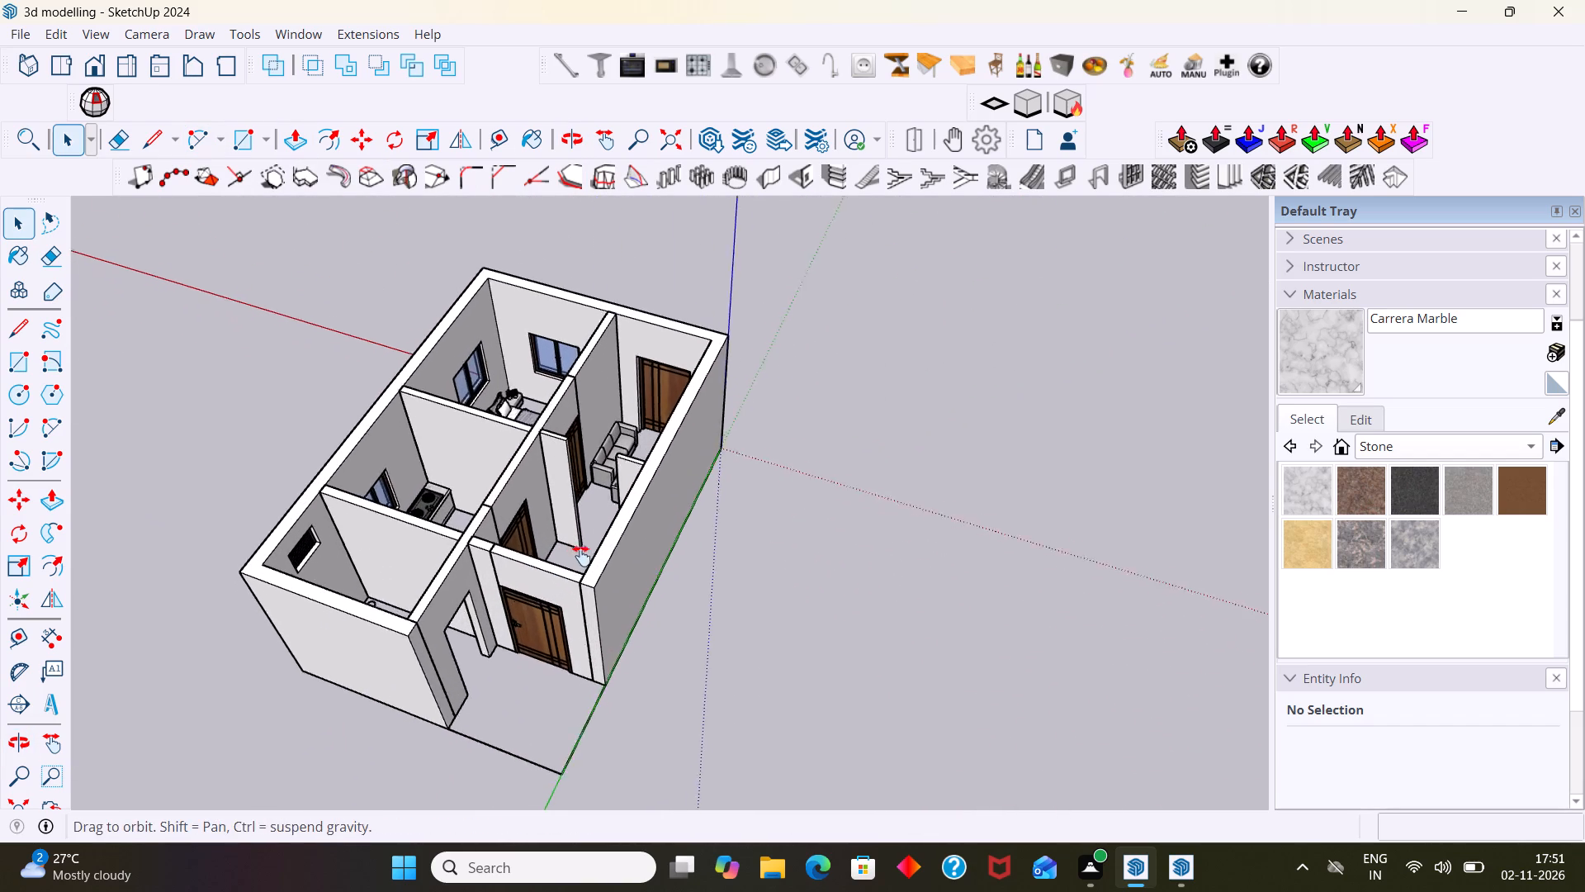
shift+middle_drag(581, 556, 588, 553)
scroll(569, 660, up, 6)
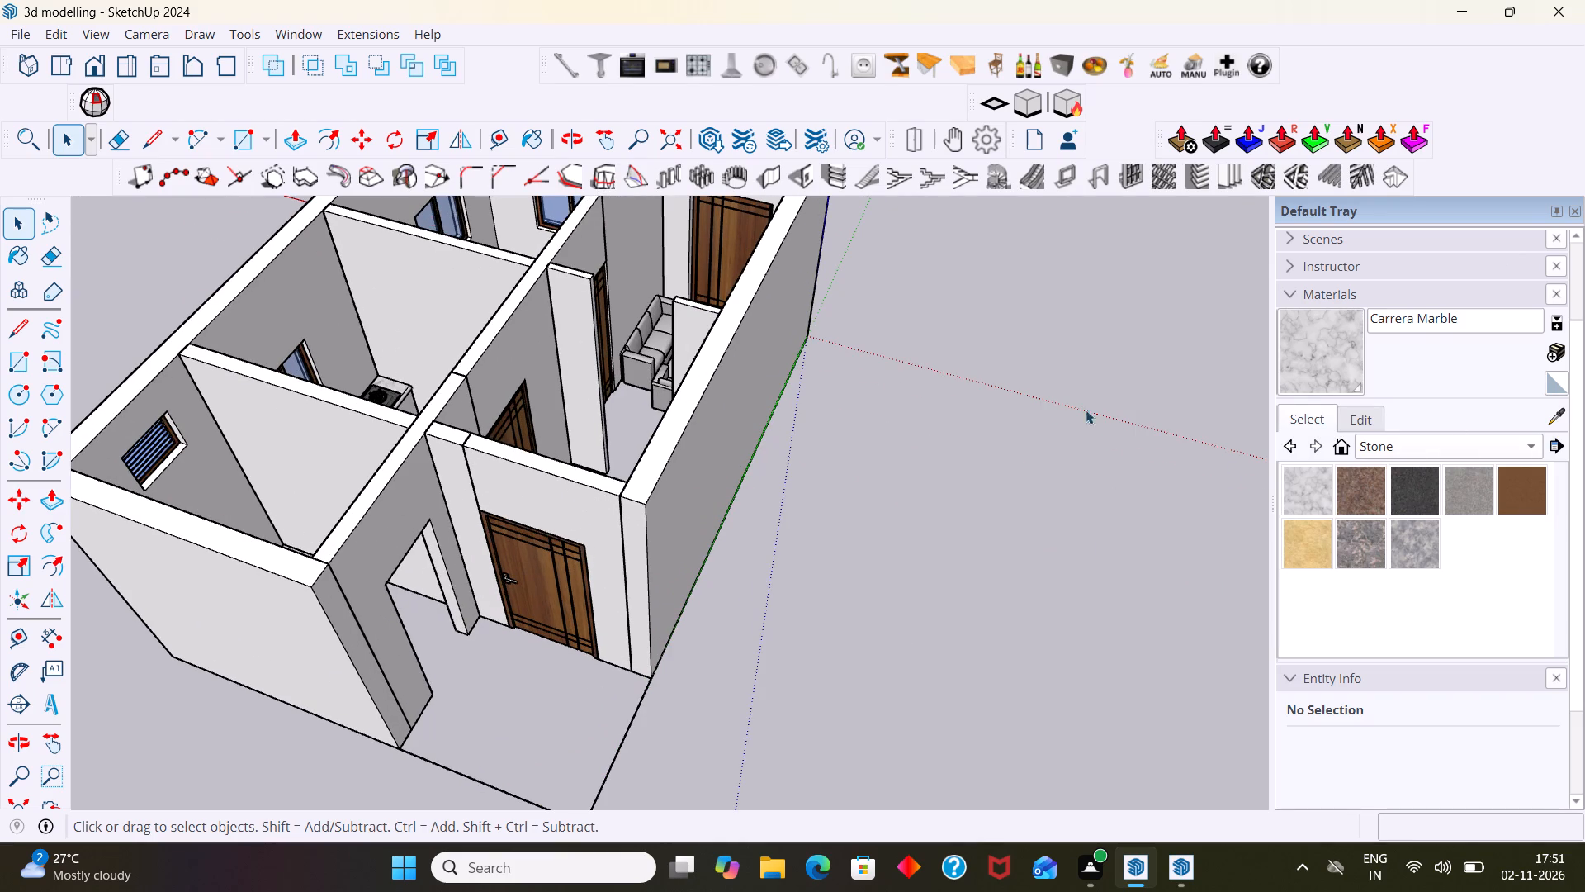
scroll(722, 695, up, 1)
middle_drag(707, 690, 723, 662)
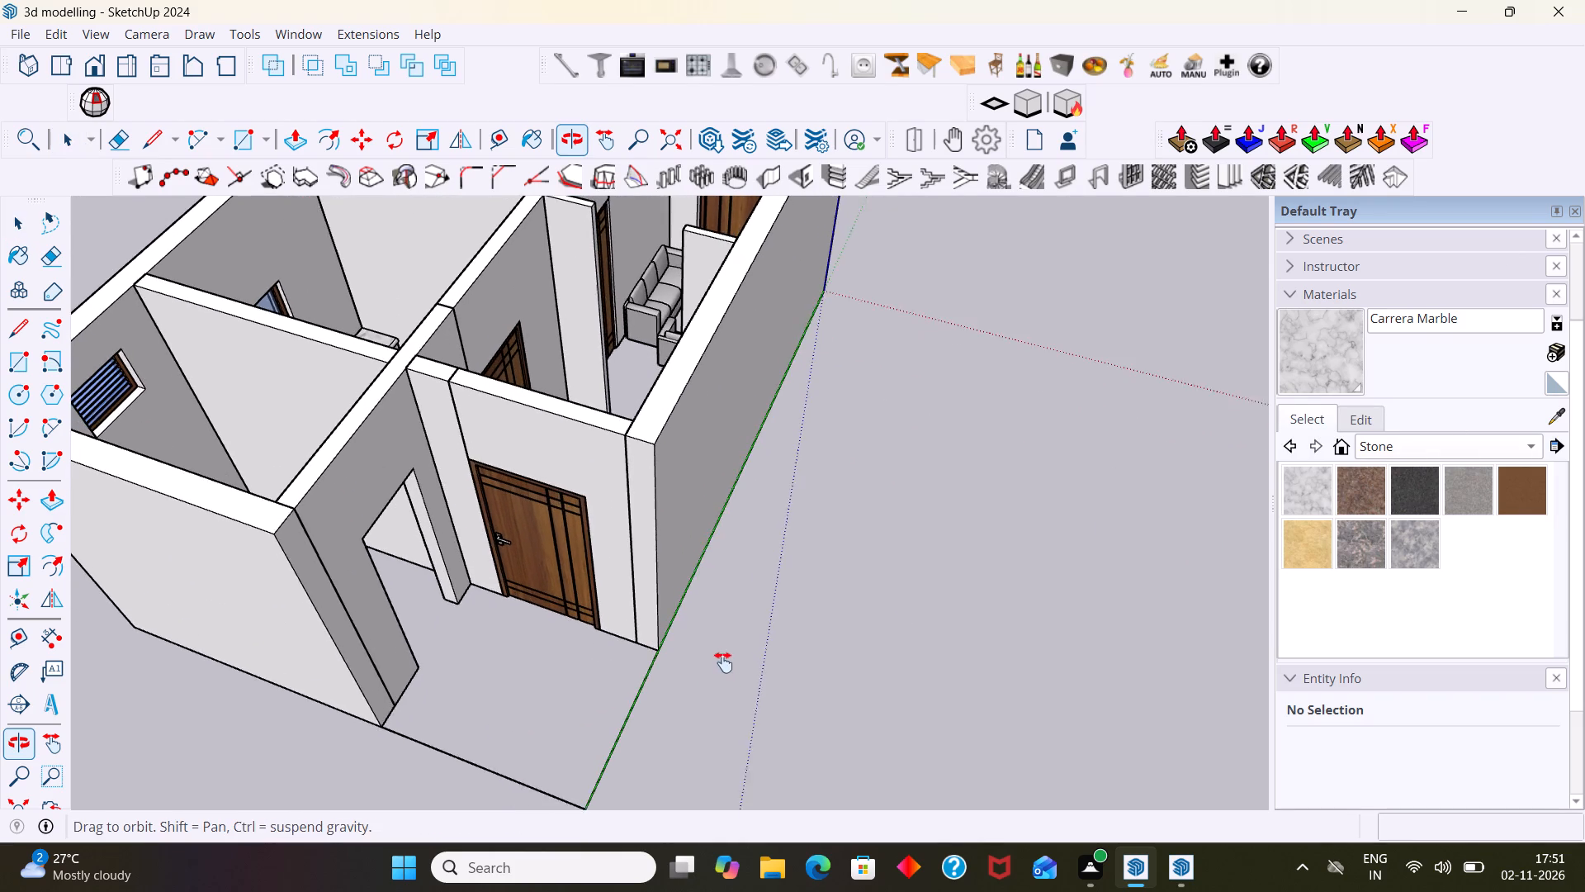
middle_drag(723, 662, 724, 662)
scroll(673, 646, up, 4)
scroll(650, 636, down, 6)
scroll(636, 630, up, 3)
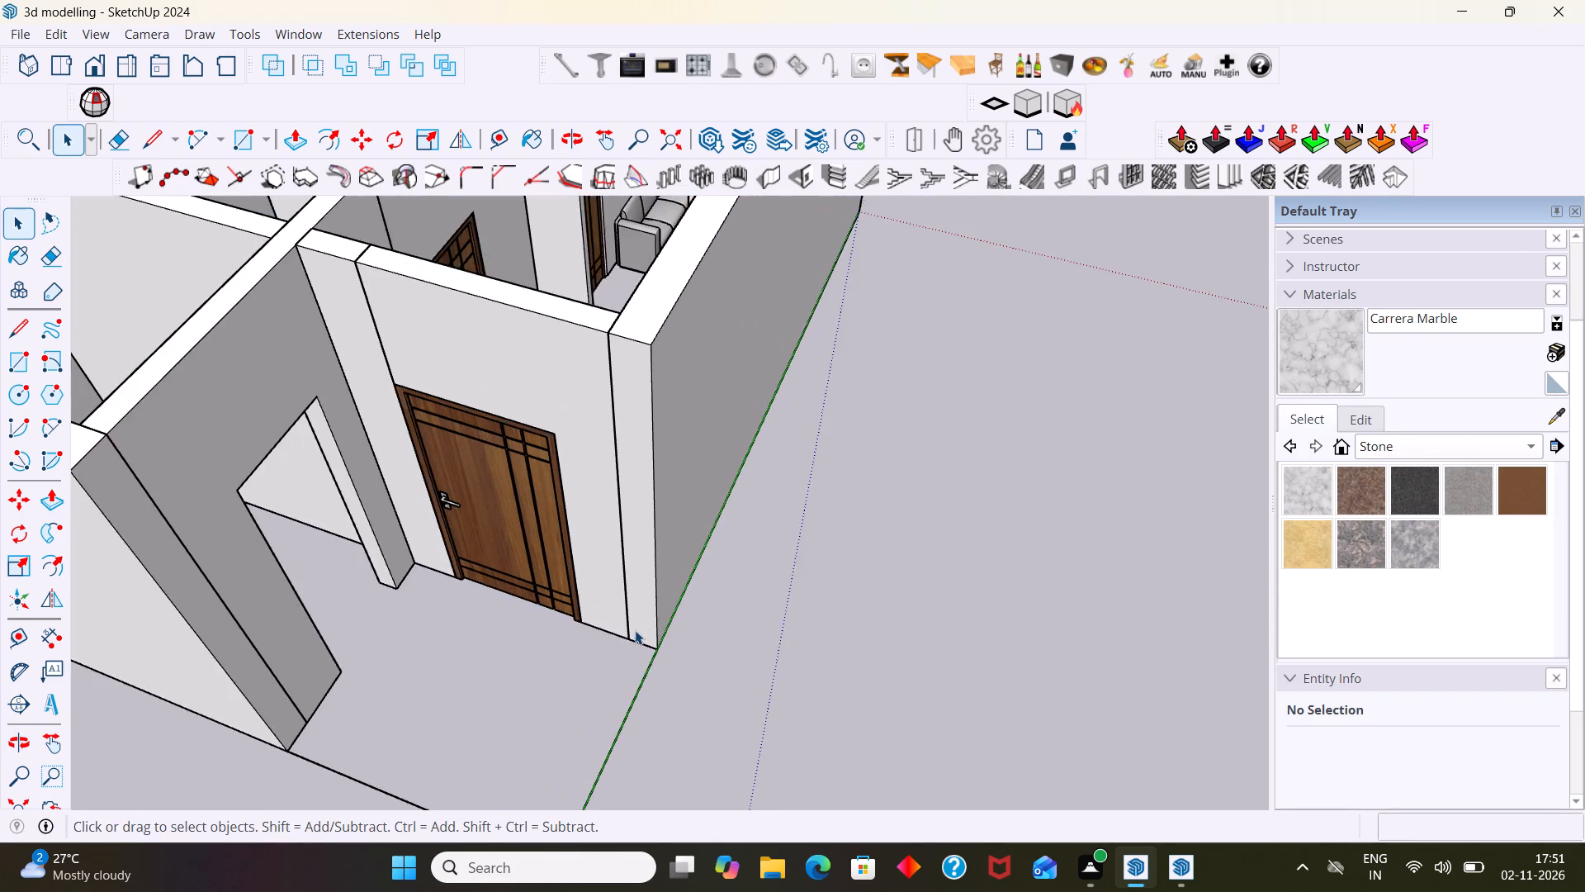
scroll(635, 630, up, 4)
scroll(642, 619, down, 10)
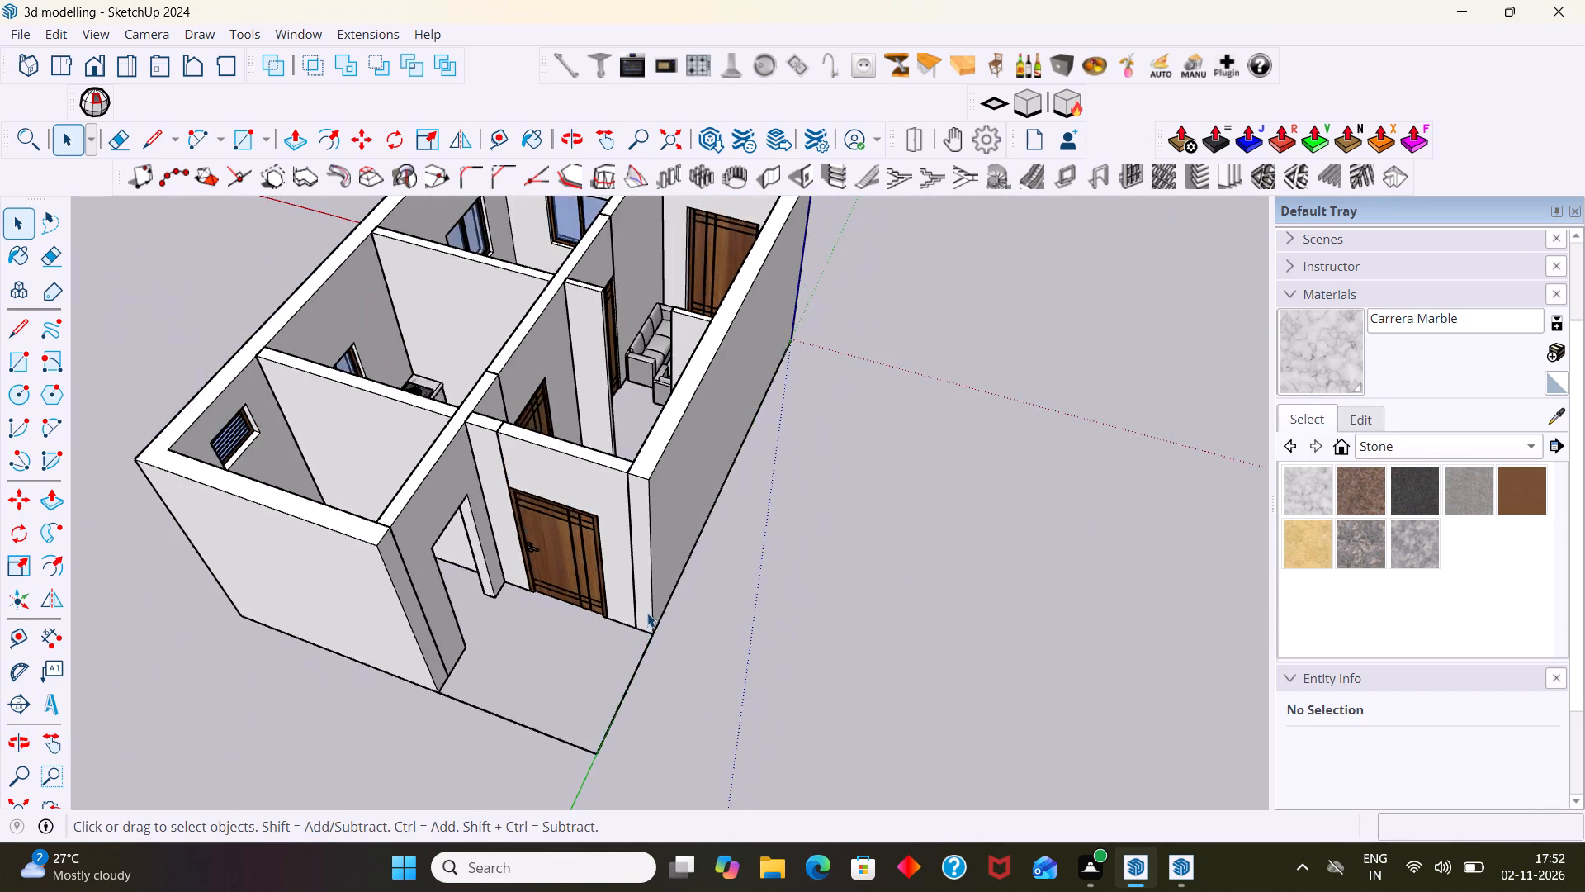
scroll(647, 613, down, 6)
middle_drag(659, 670, 655, 718)
scroll(651, 692, up, 6)
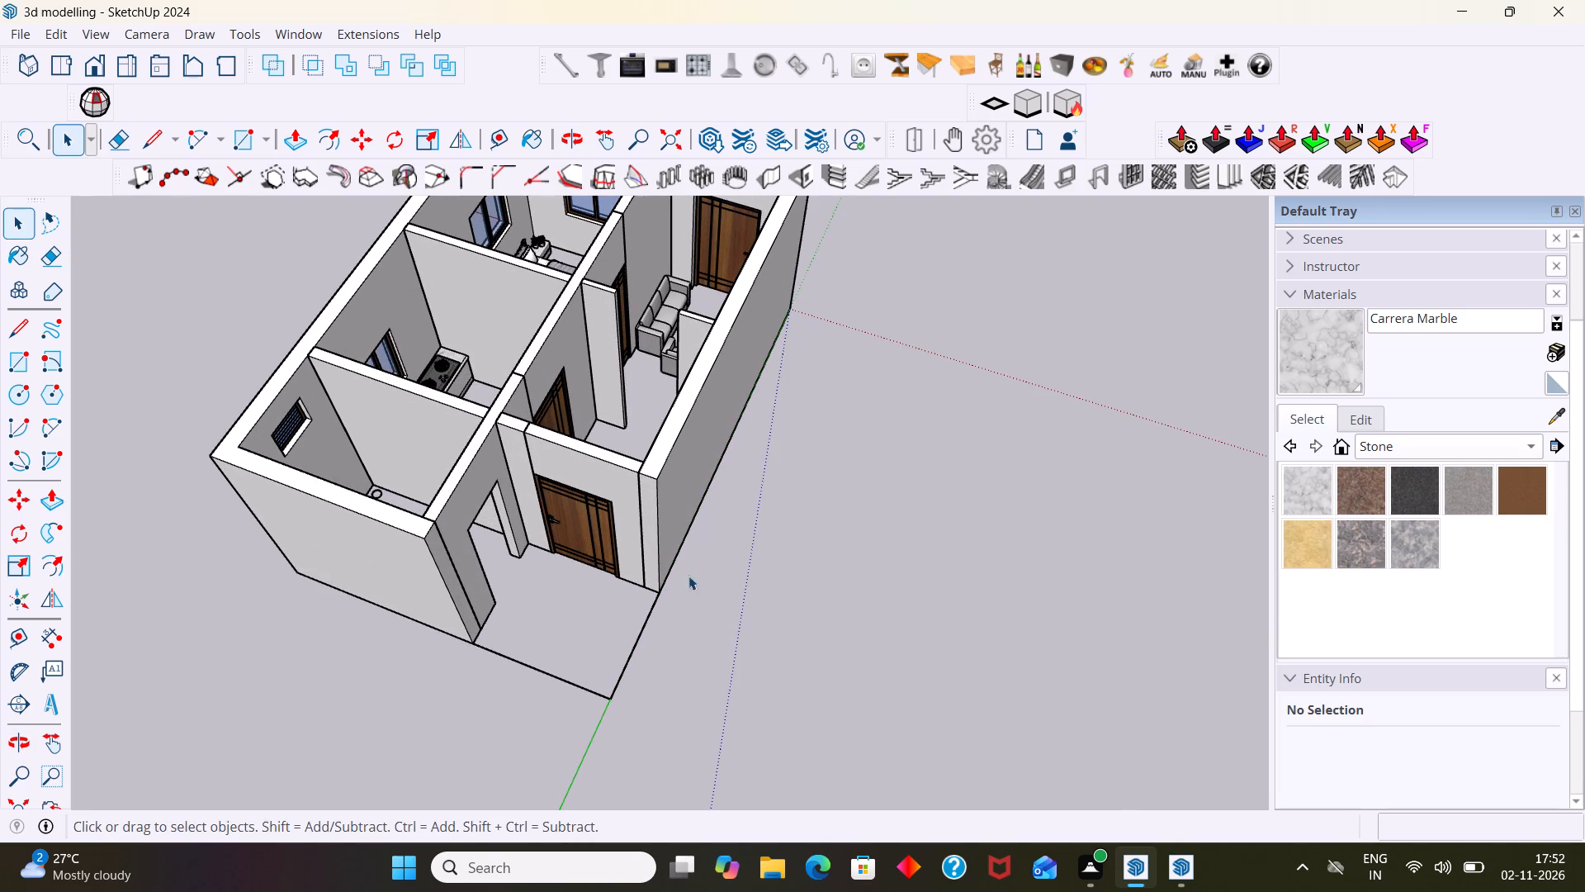
Build a right-aligned vertical wall, 6" thick, 4' high and 5' 6" long, along the porch's open side from outer corner to house wall.
click(769, 178)
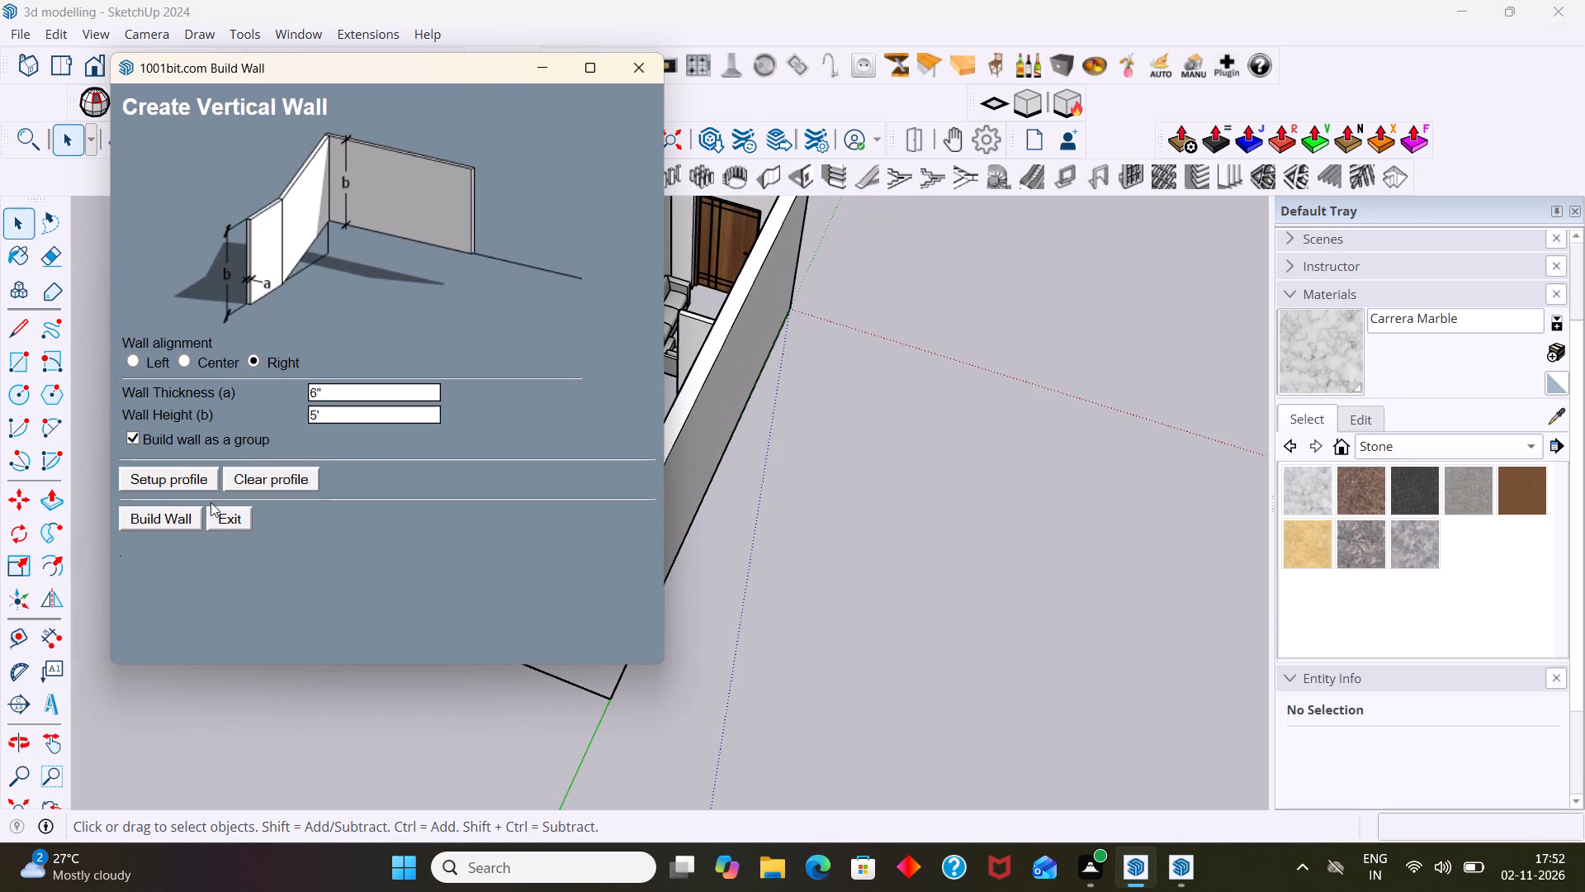
click(330, 417)
key(Delete)
key(4)
key(apostrophe)
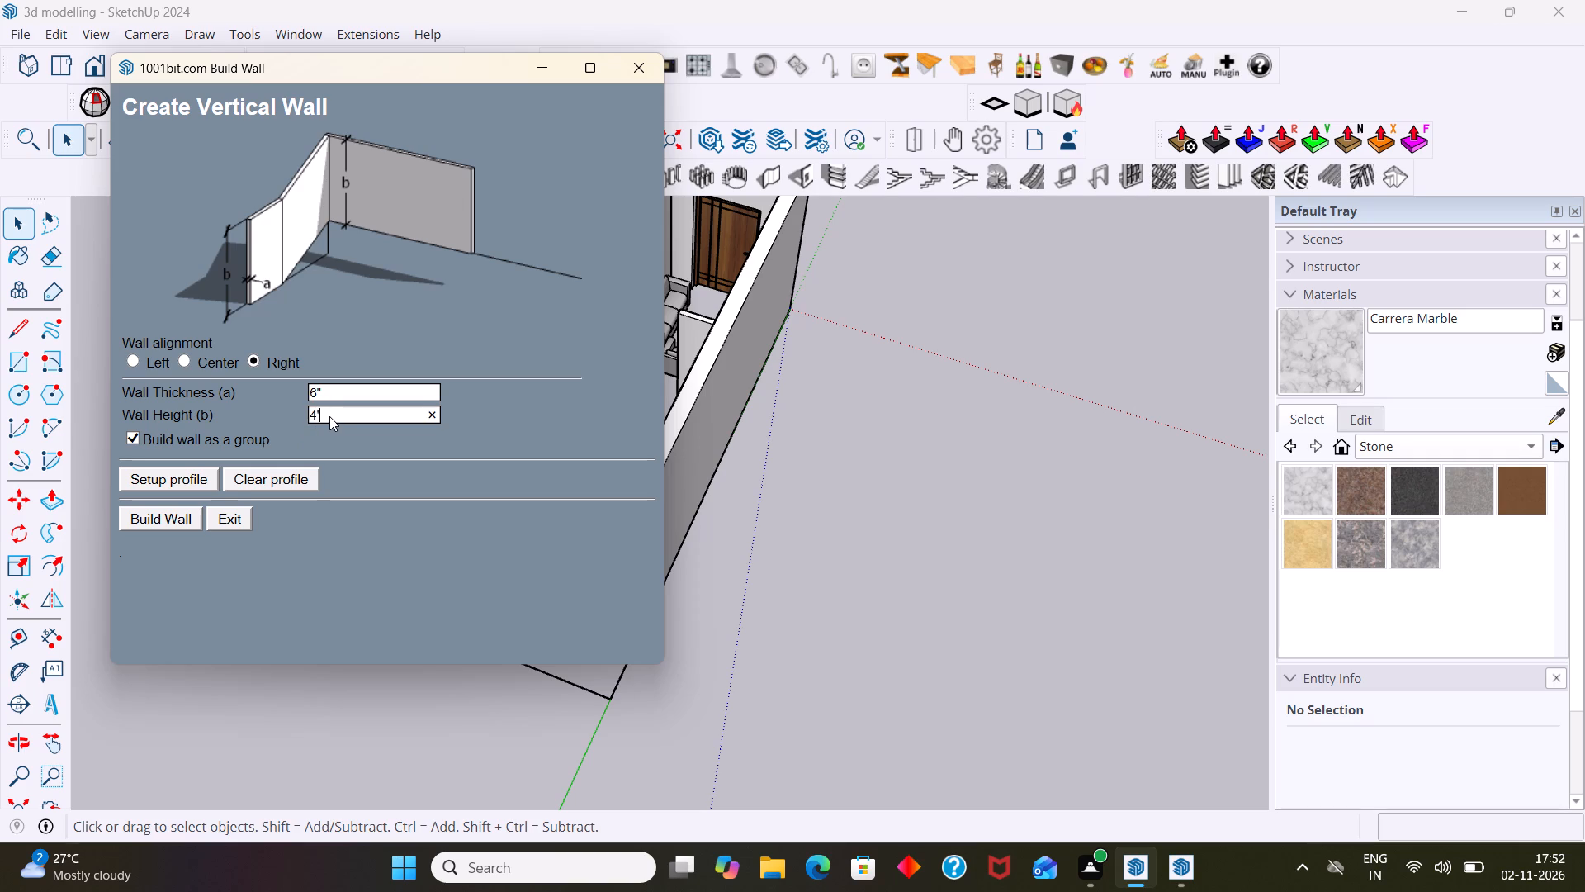
click(162, 514)
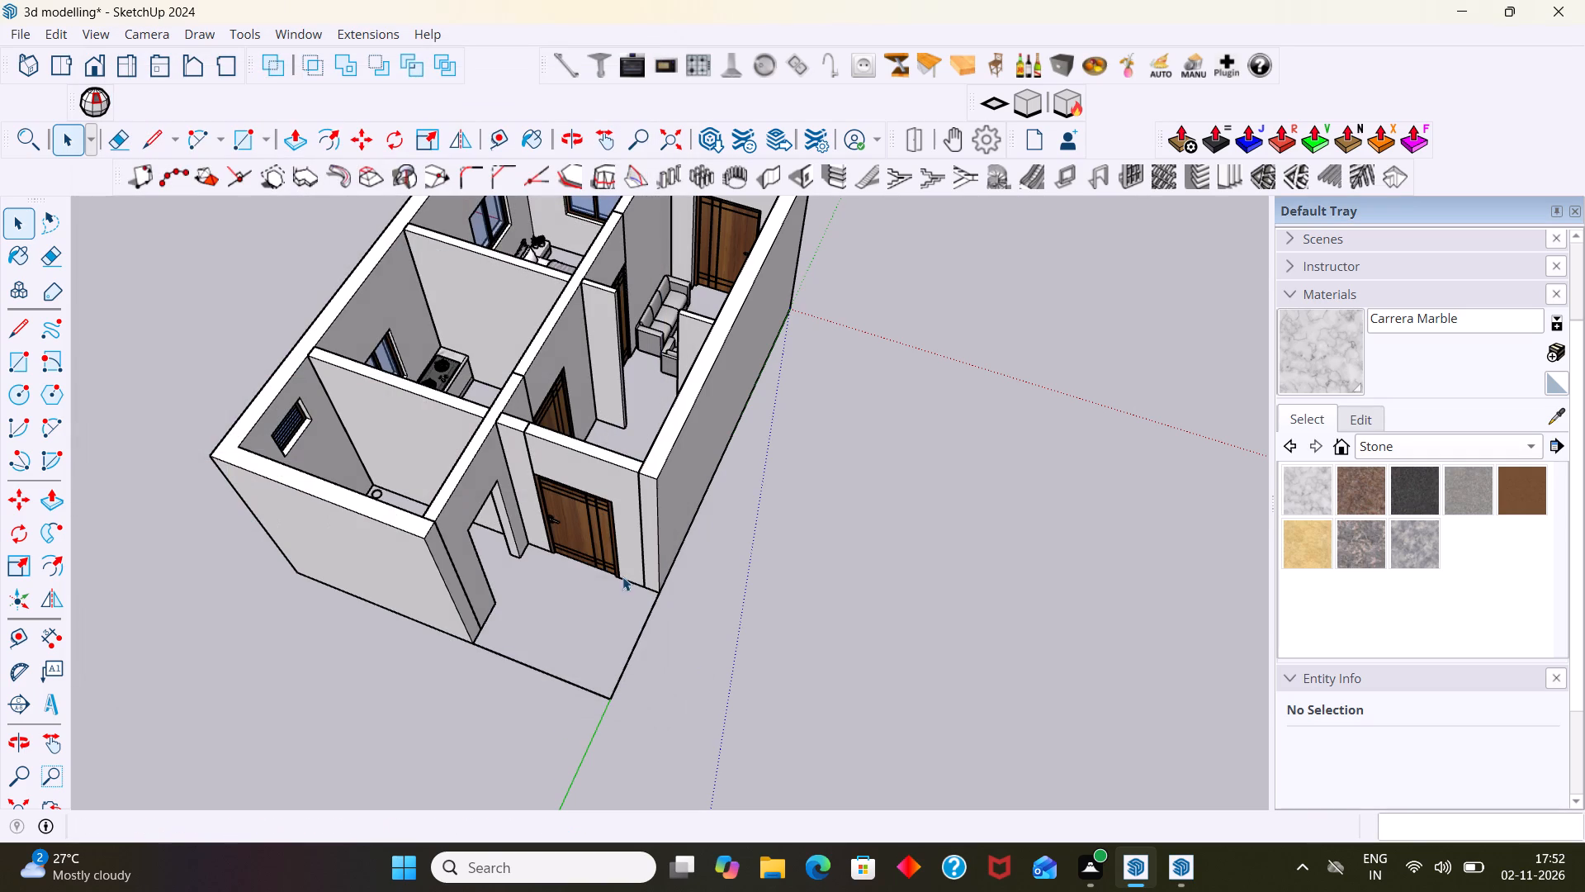
click(655, 595)
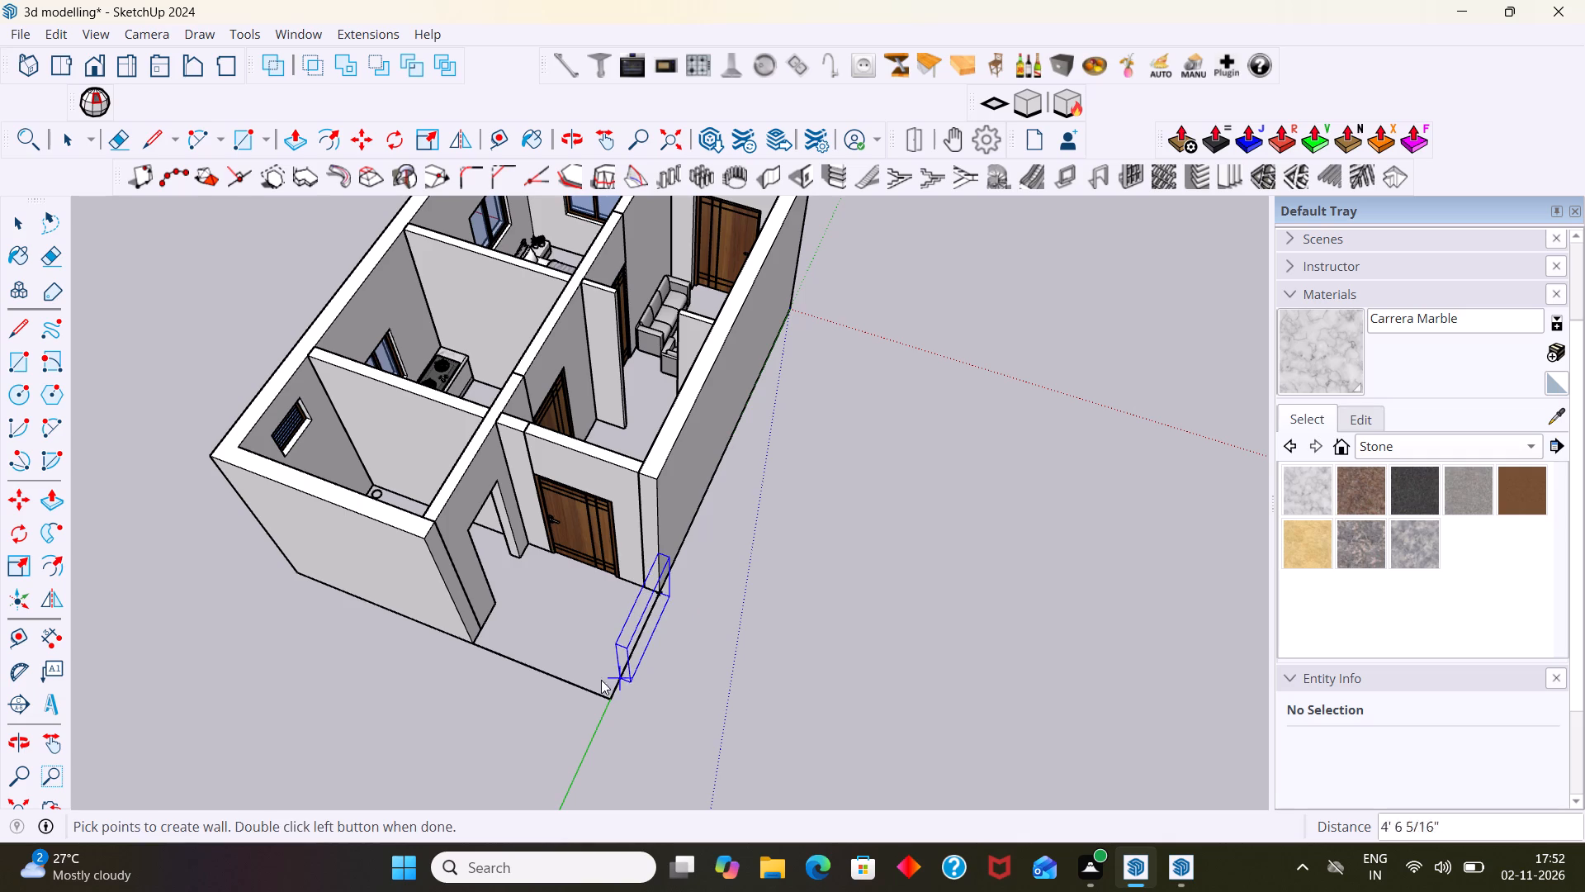
key(Escape)
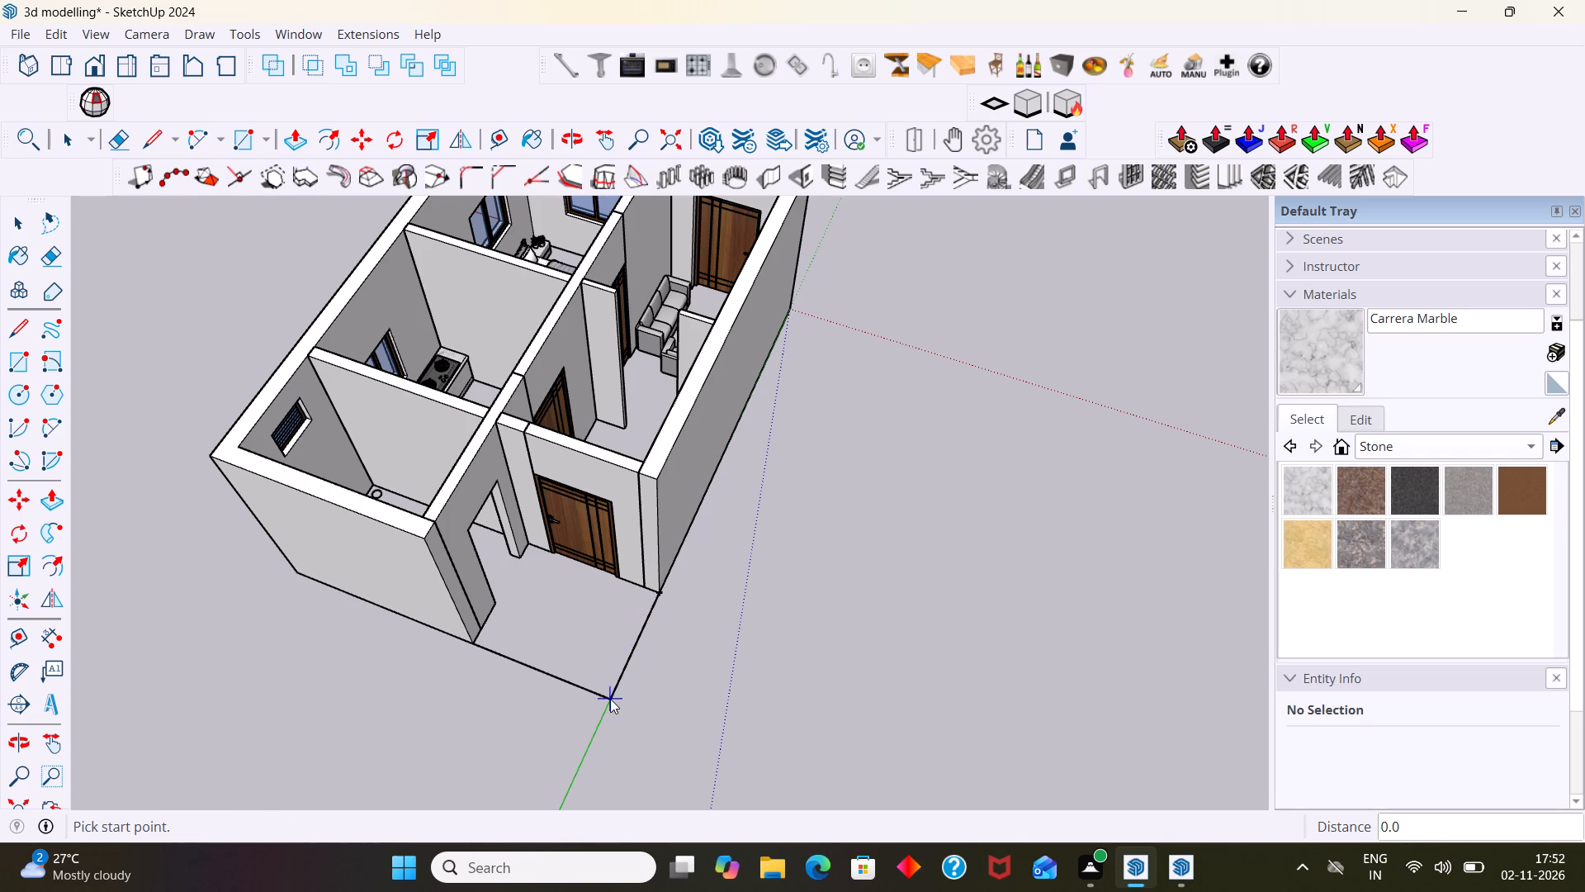
click(610, 699)
click(657, 600)
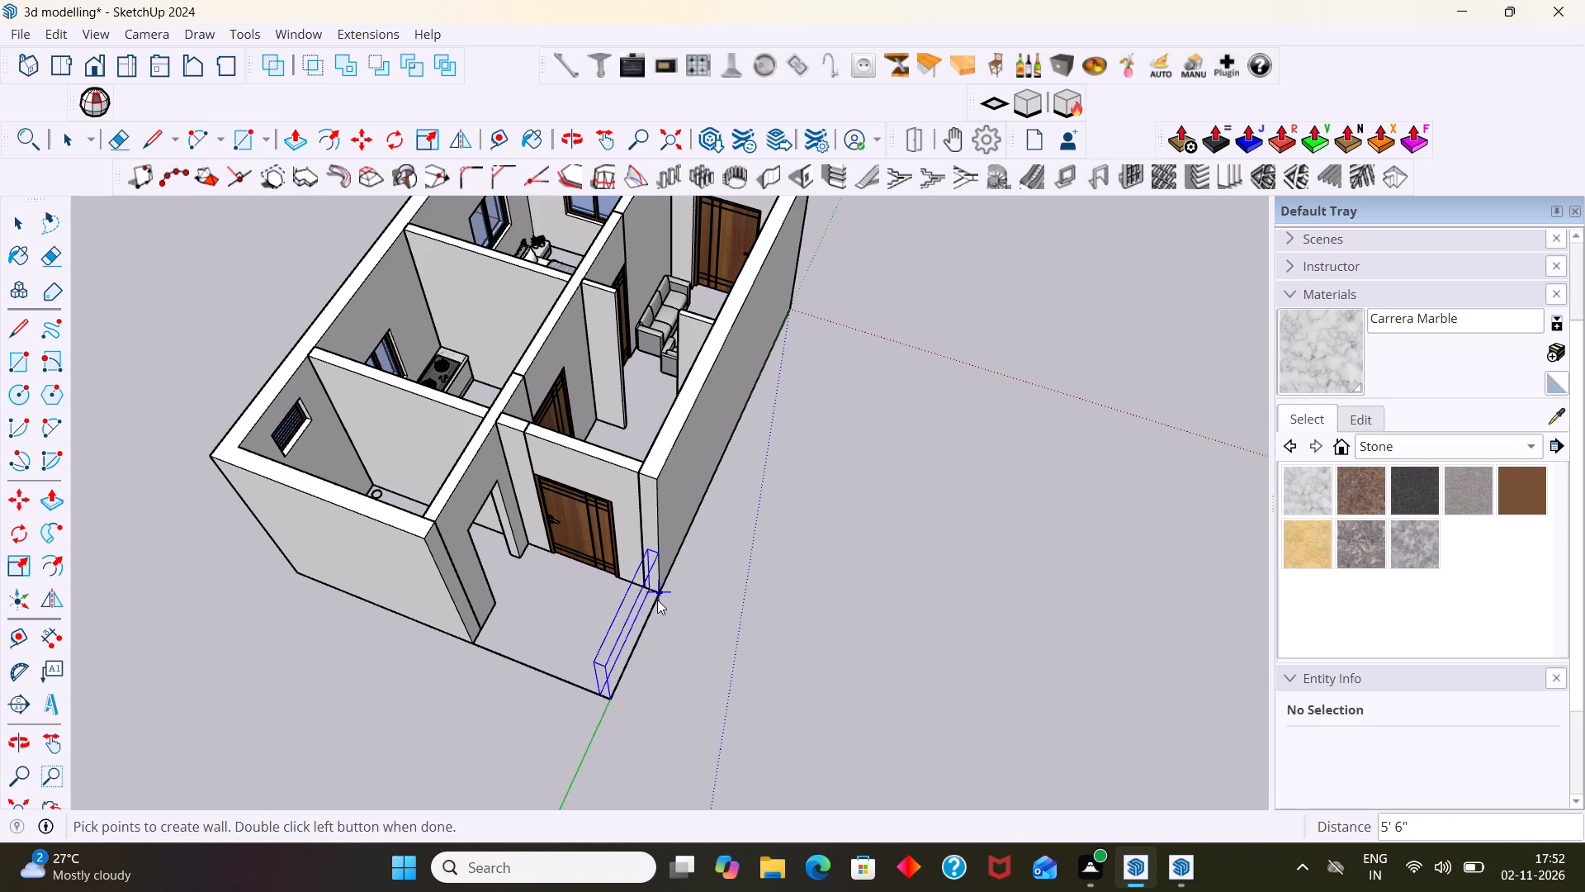
double_click(659, 593)
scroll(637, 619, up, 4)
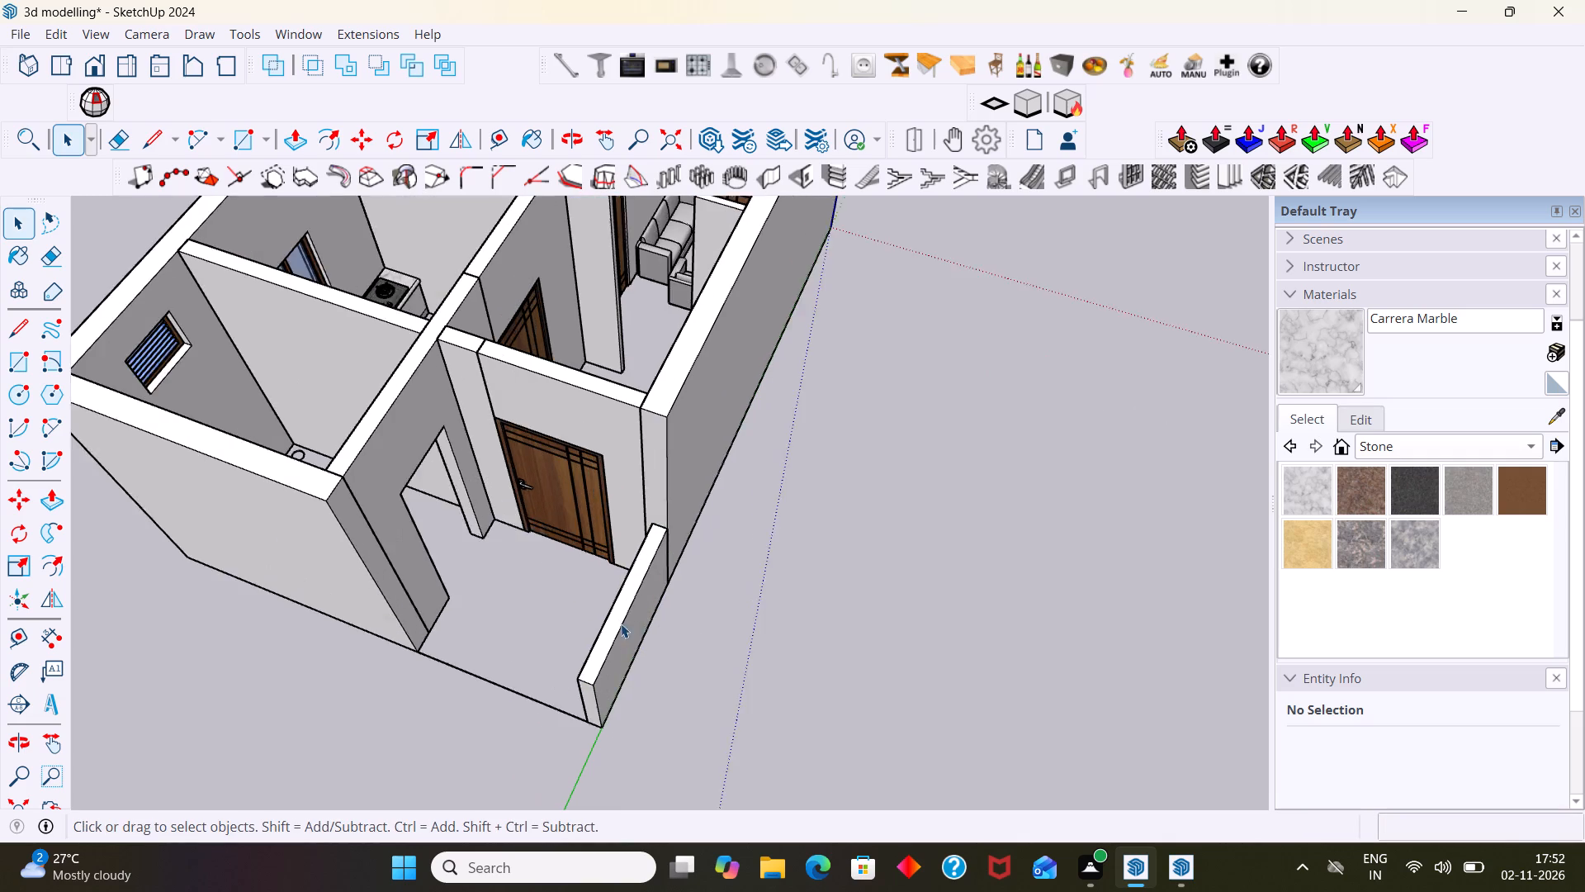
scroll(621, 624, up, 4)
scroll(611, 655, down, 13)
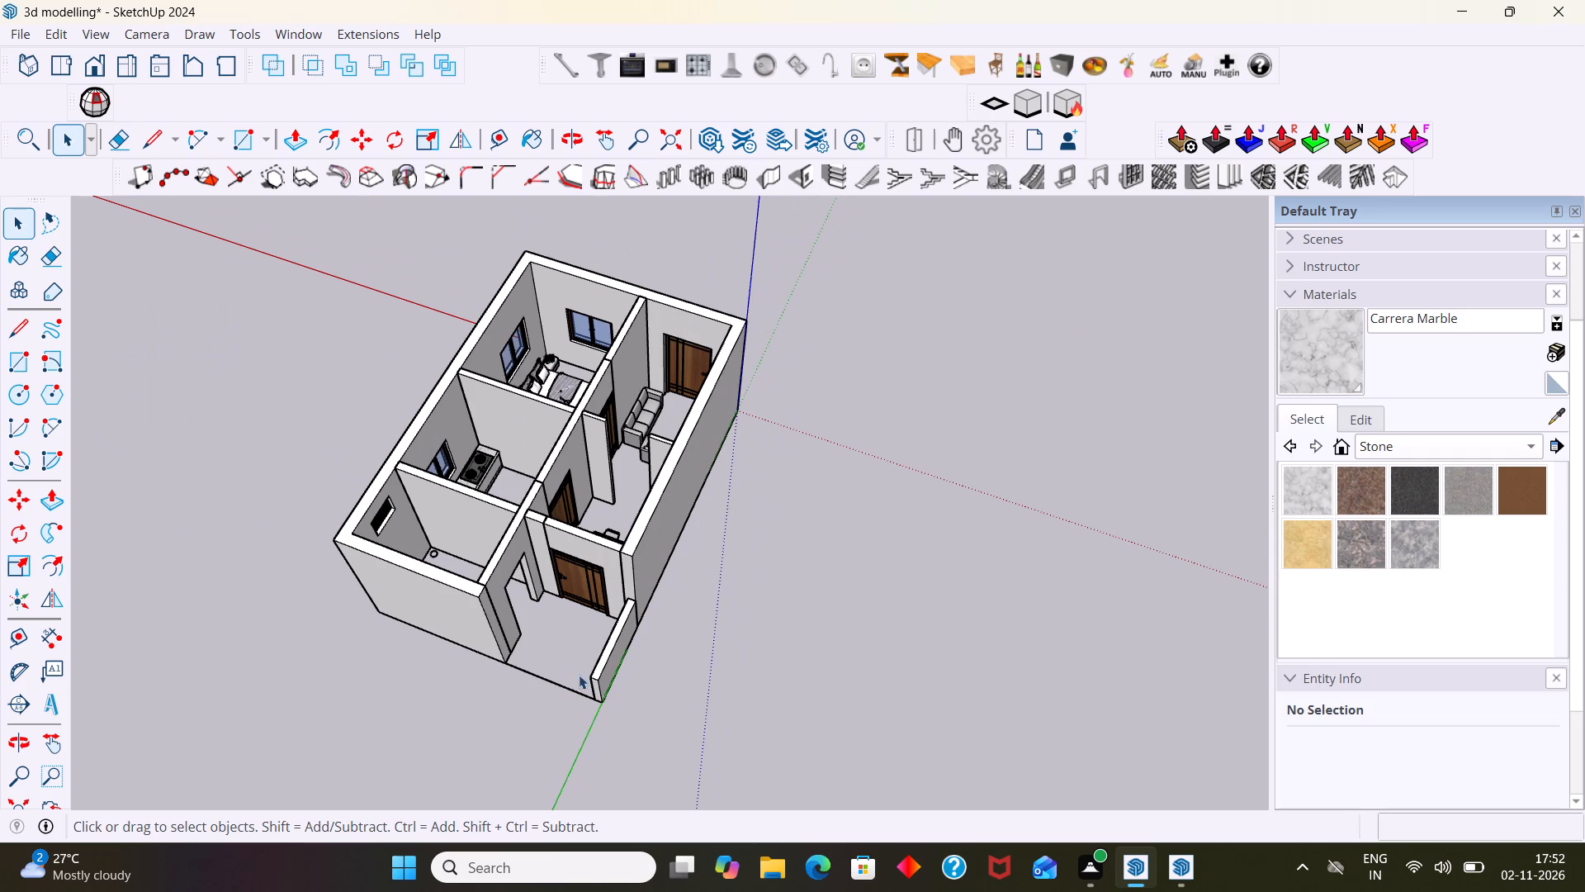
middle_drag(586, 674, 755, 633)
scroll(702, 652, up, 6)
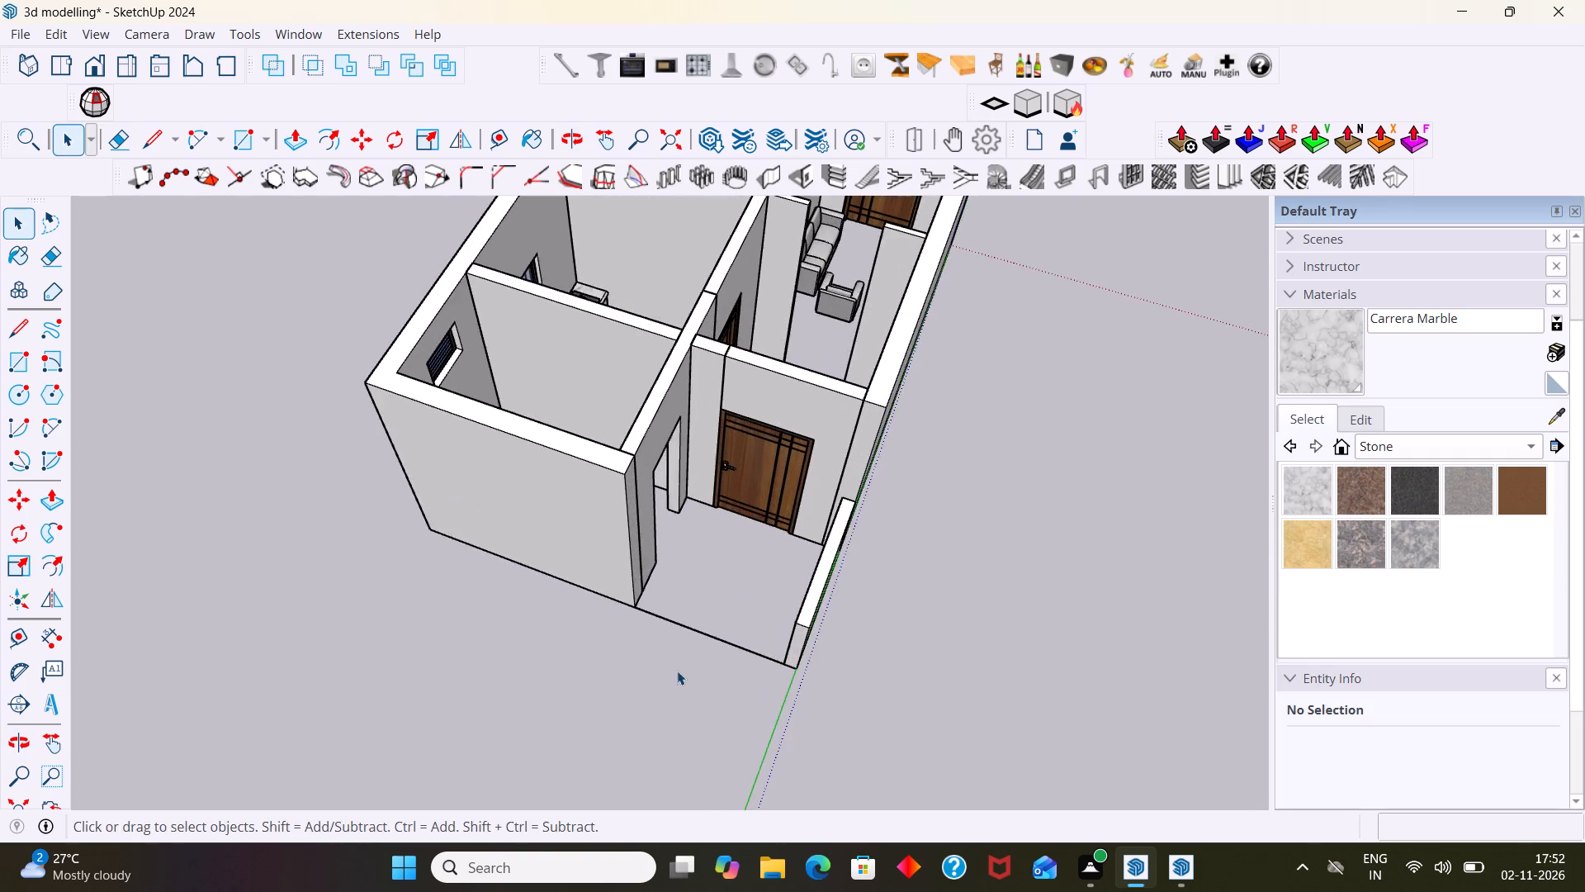
Build a right-aligned vertical wall, 6" thick, 4' high and about 4' 2" long, along the porch's front edge from the room's corner.
middle_drag(676, 681, 961, 568)
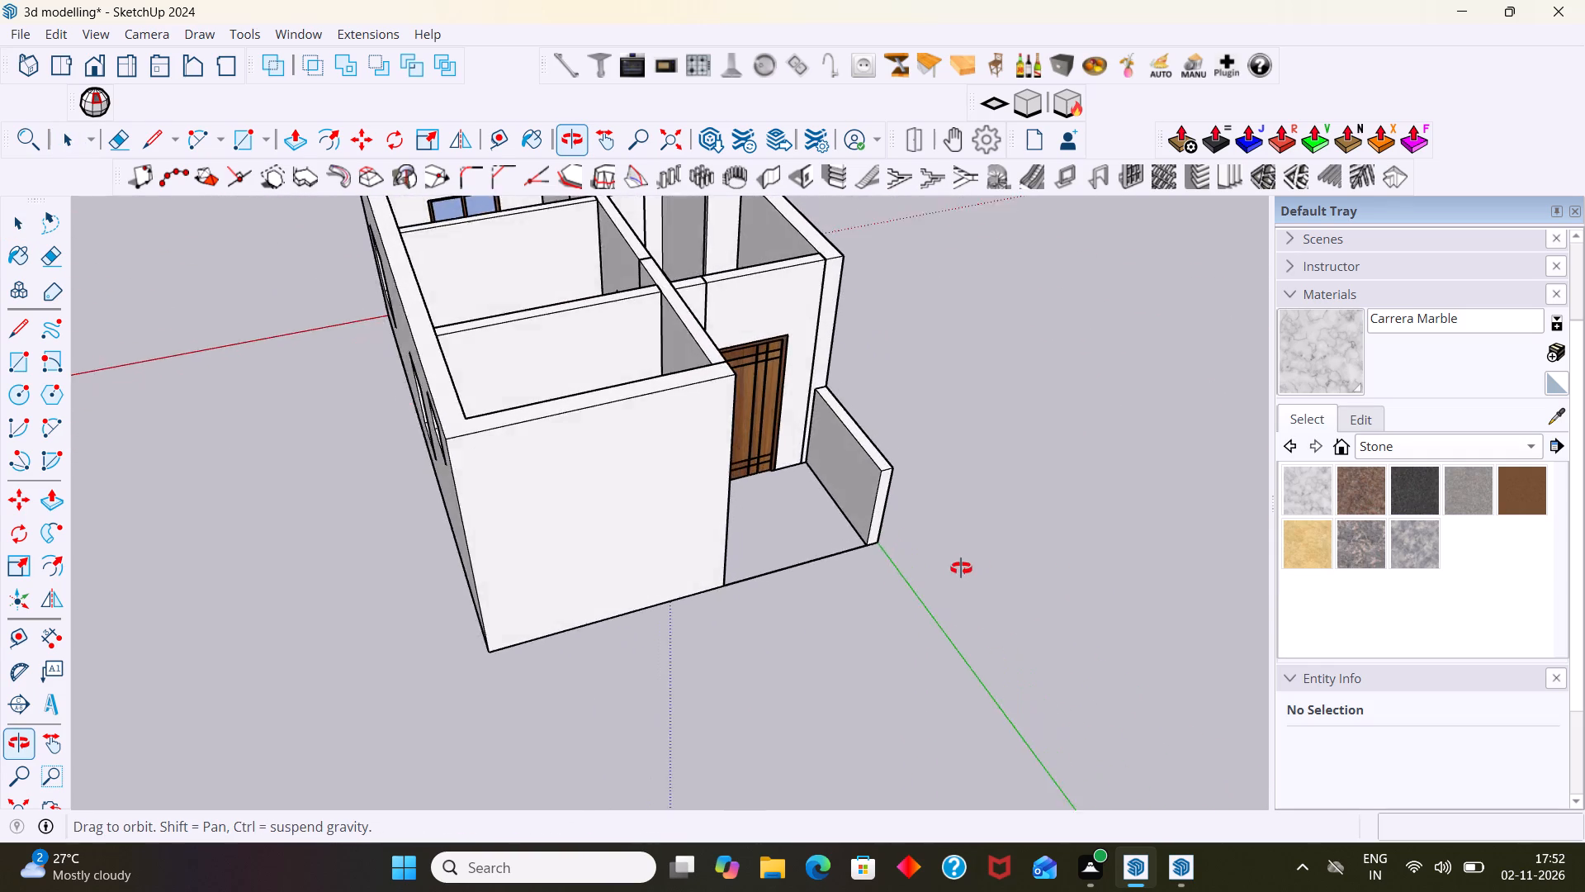
middle_drag(961, 568, 903, 567)
scroll(784, 594, up, 2)
scroll(792, 584, down, 4)
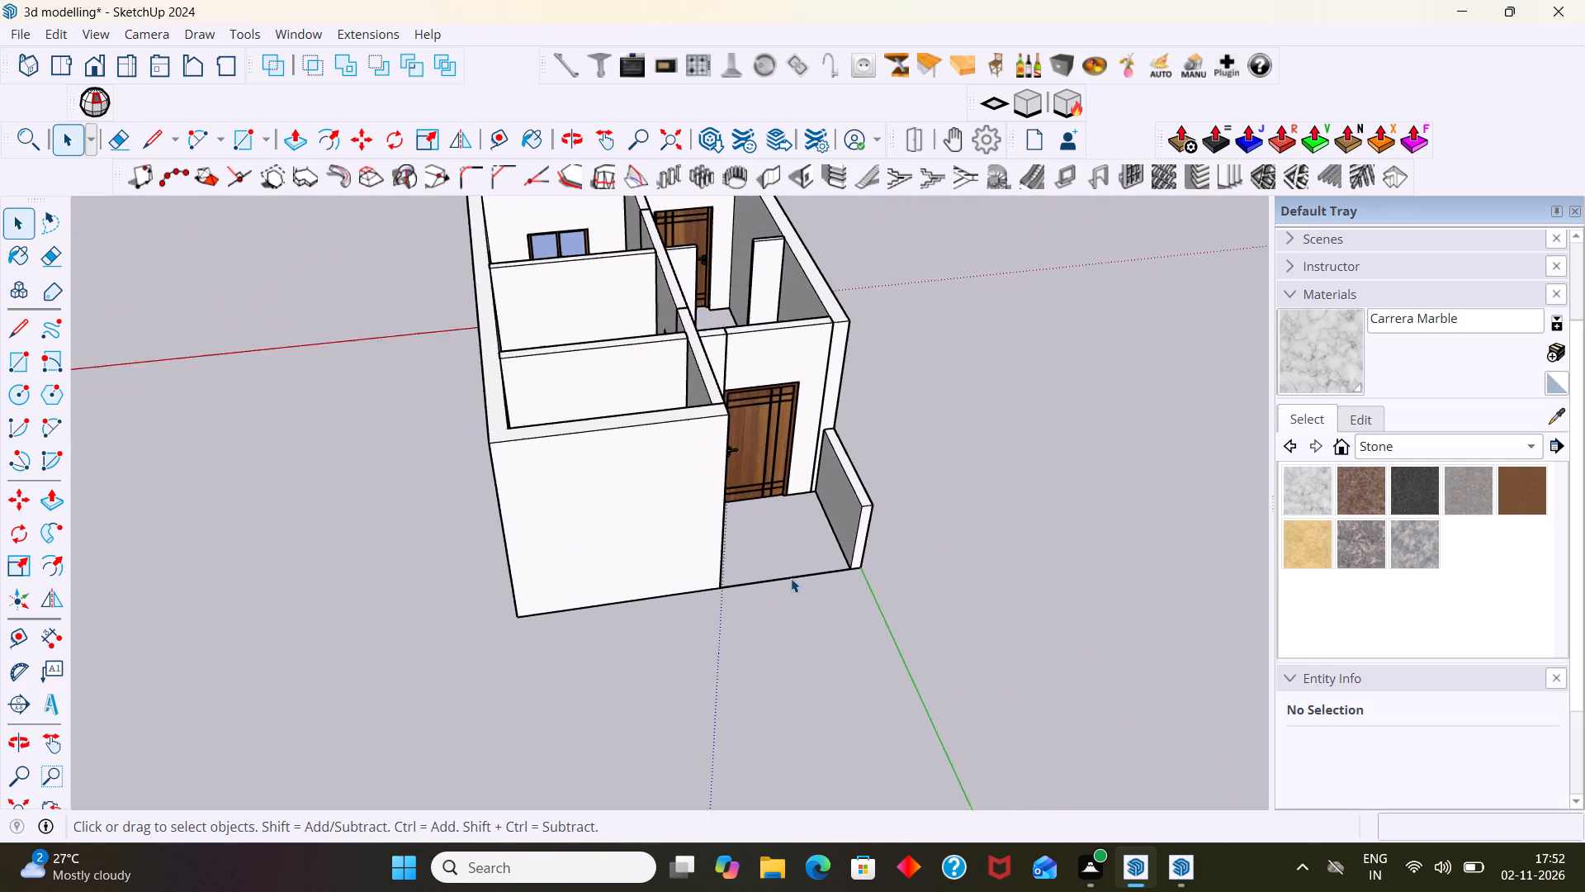
scroll(791, 578, down, 1)
middle_drag(782, 577, 706, 570)
scroll(741, 568, up, 6)
middle_drag(729, 577, 681, 577)
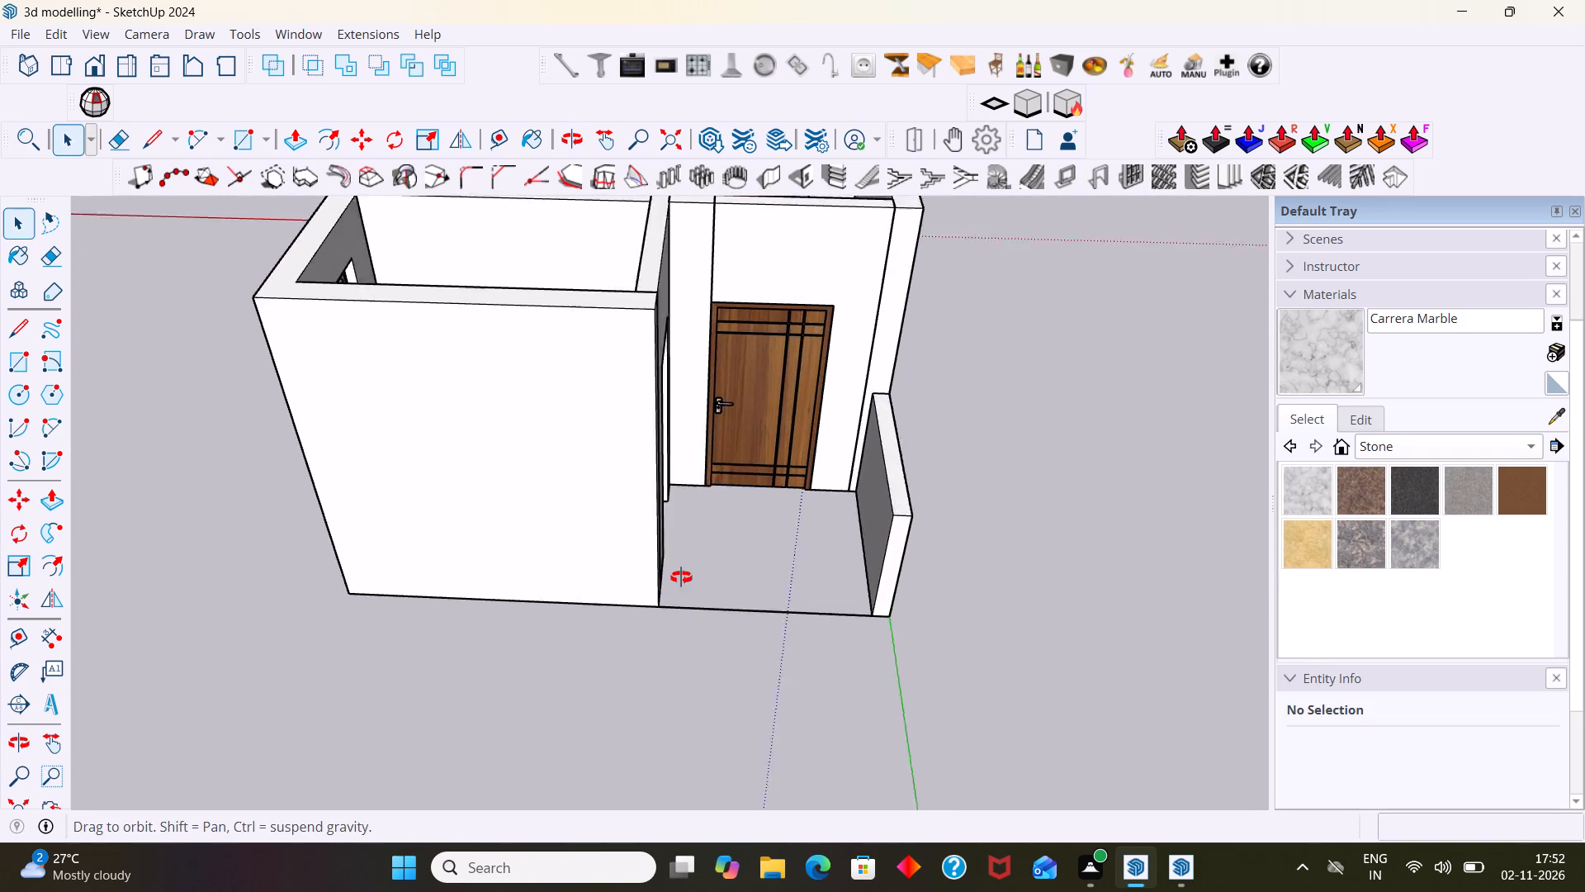
middle_drag(681, 577, 584, 583)
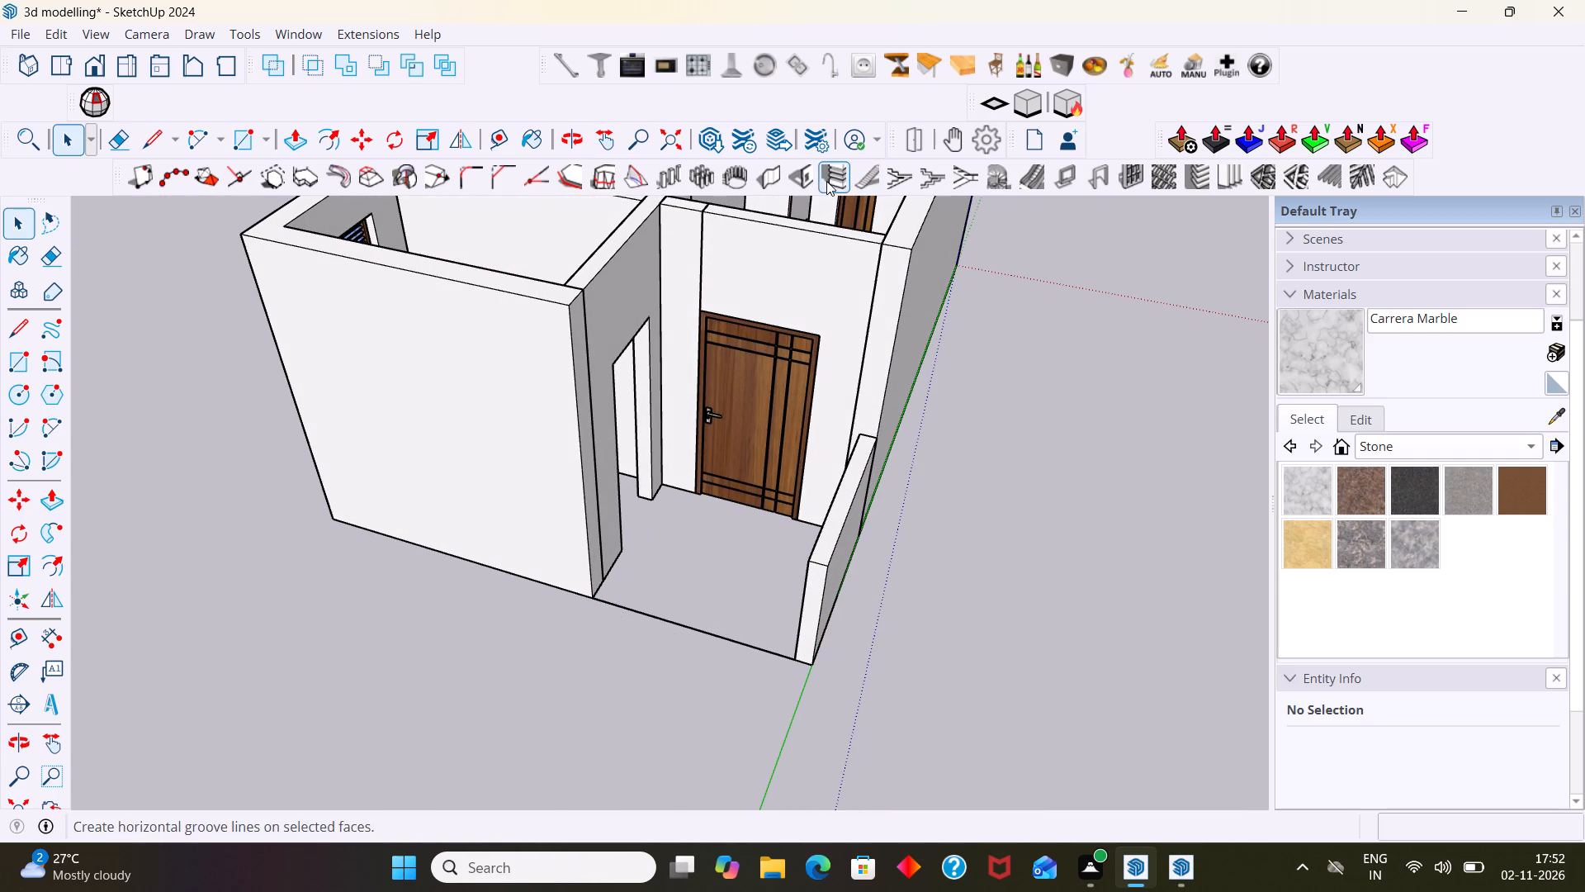
click(769, 174)
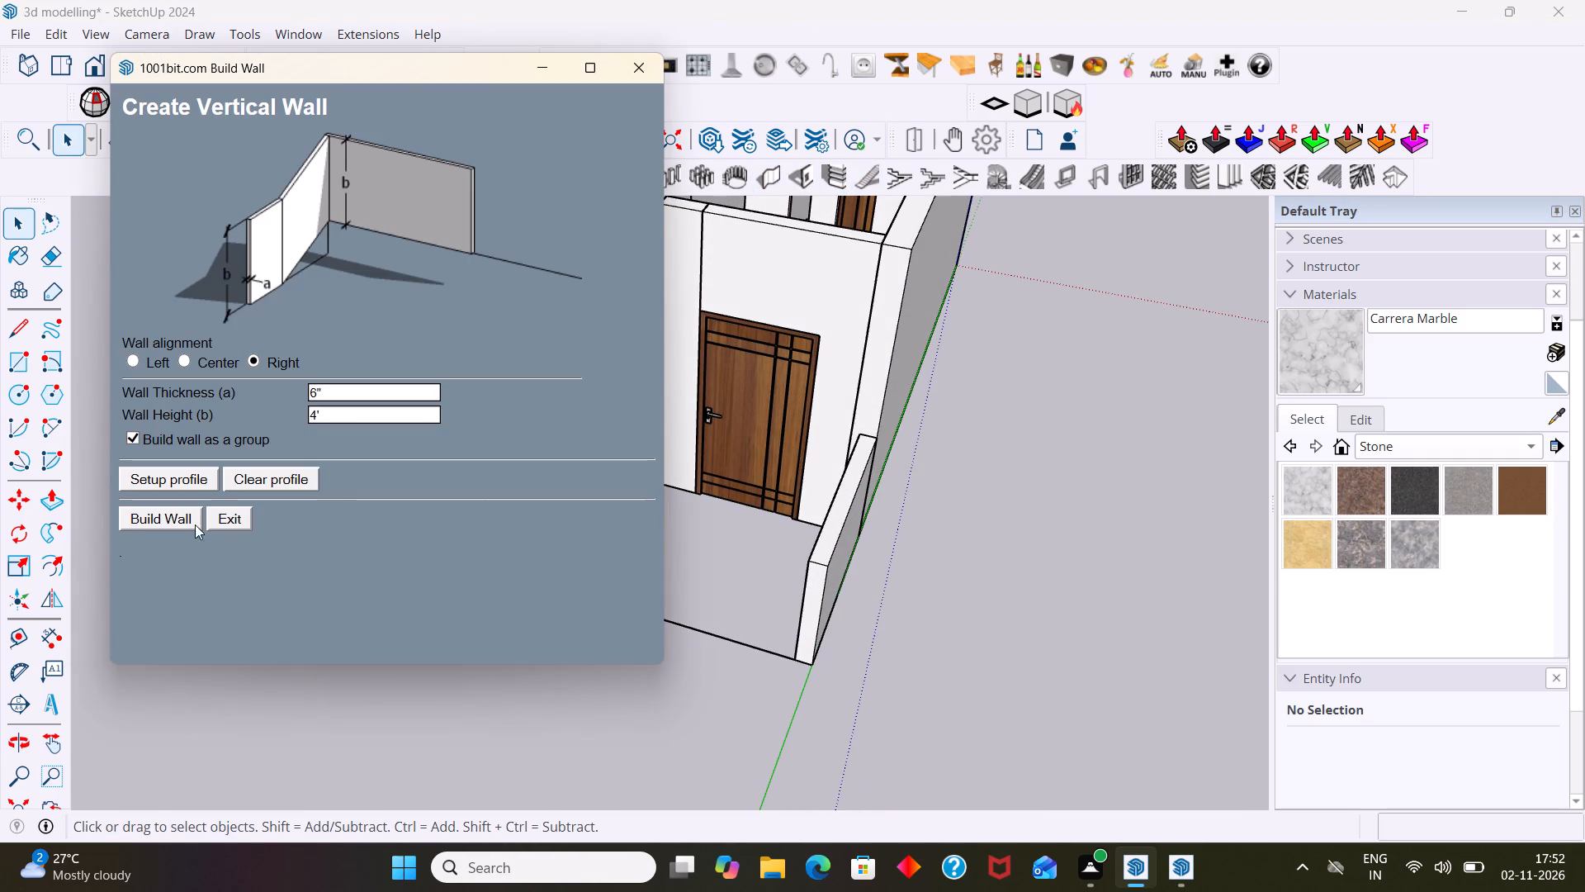
click(166, 515)
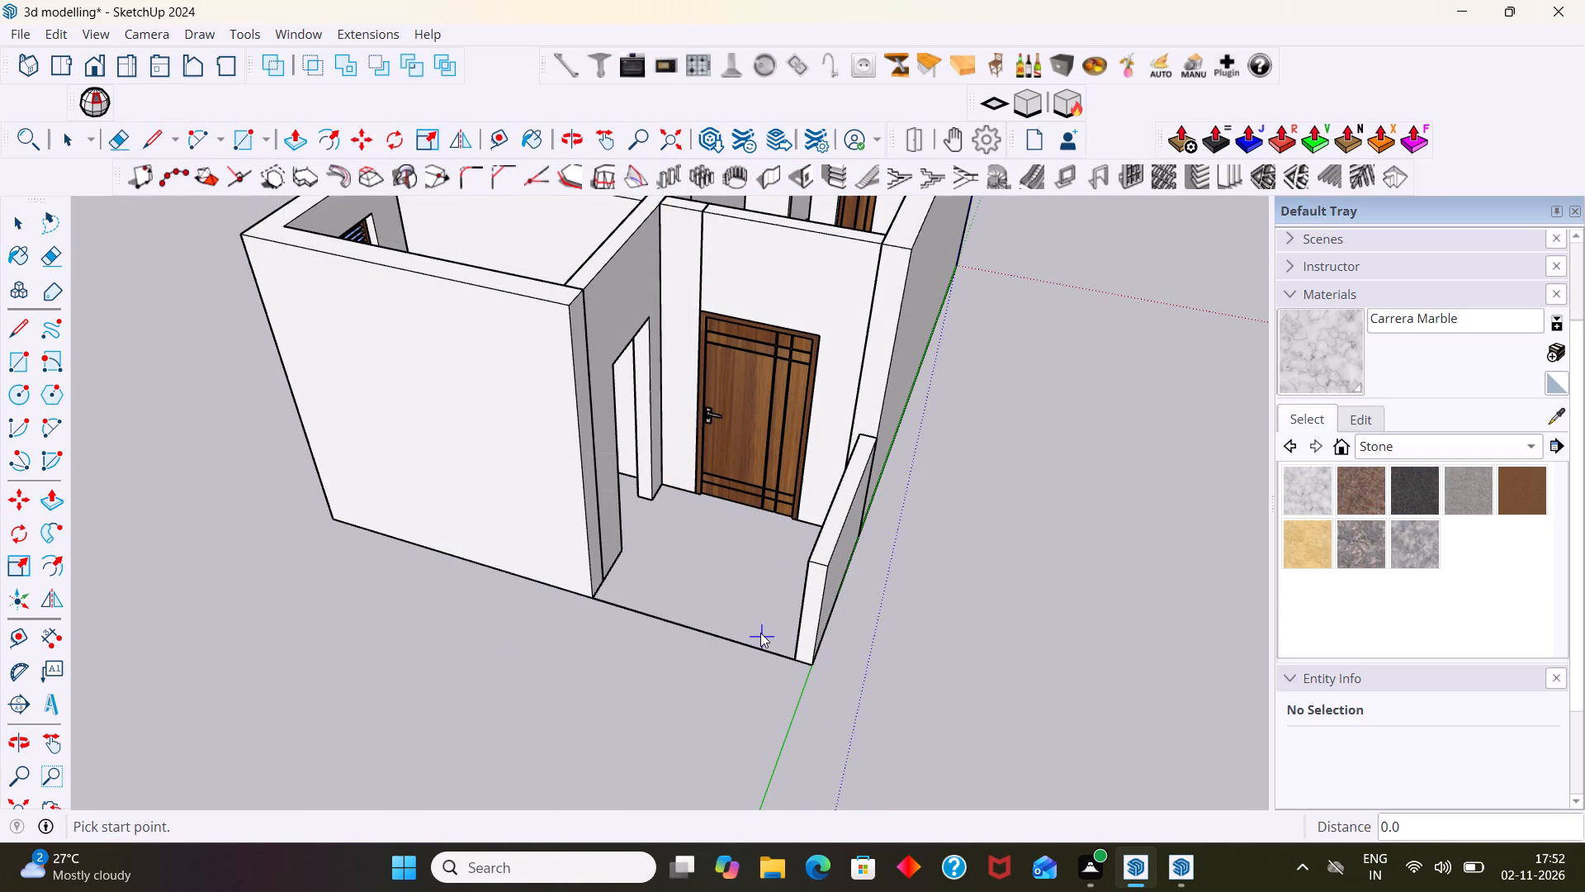
click(701, 635)
key(Escape)
click(593, 591)
scroll(698, 628, up, 1)
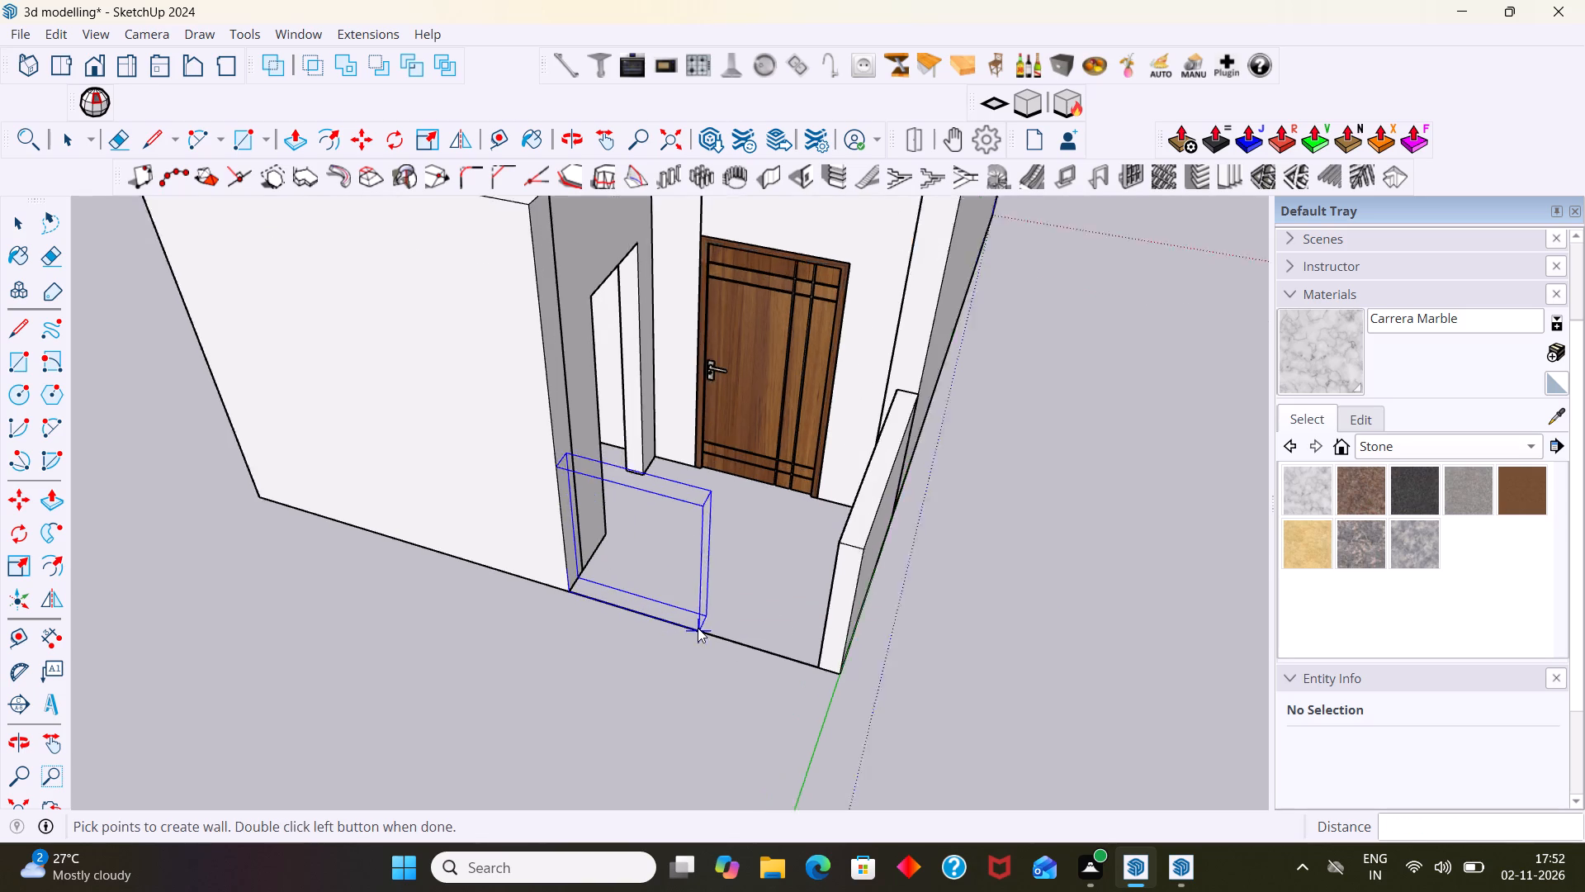
scroll(698, 628, up, 8)
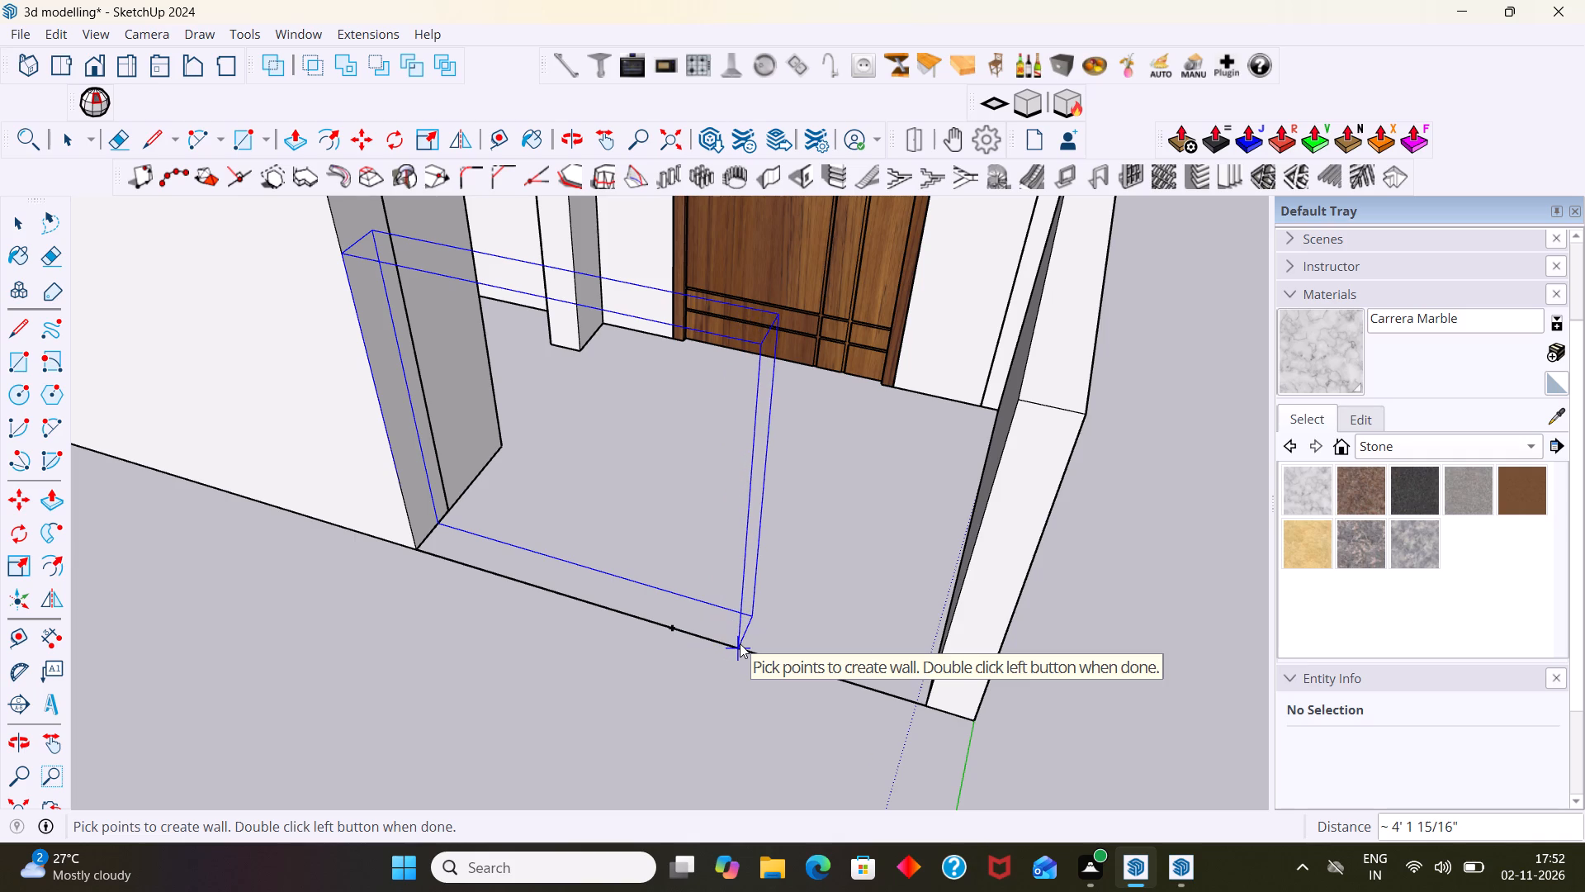
double_click(739, 644)
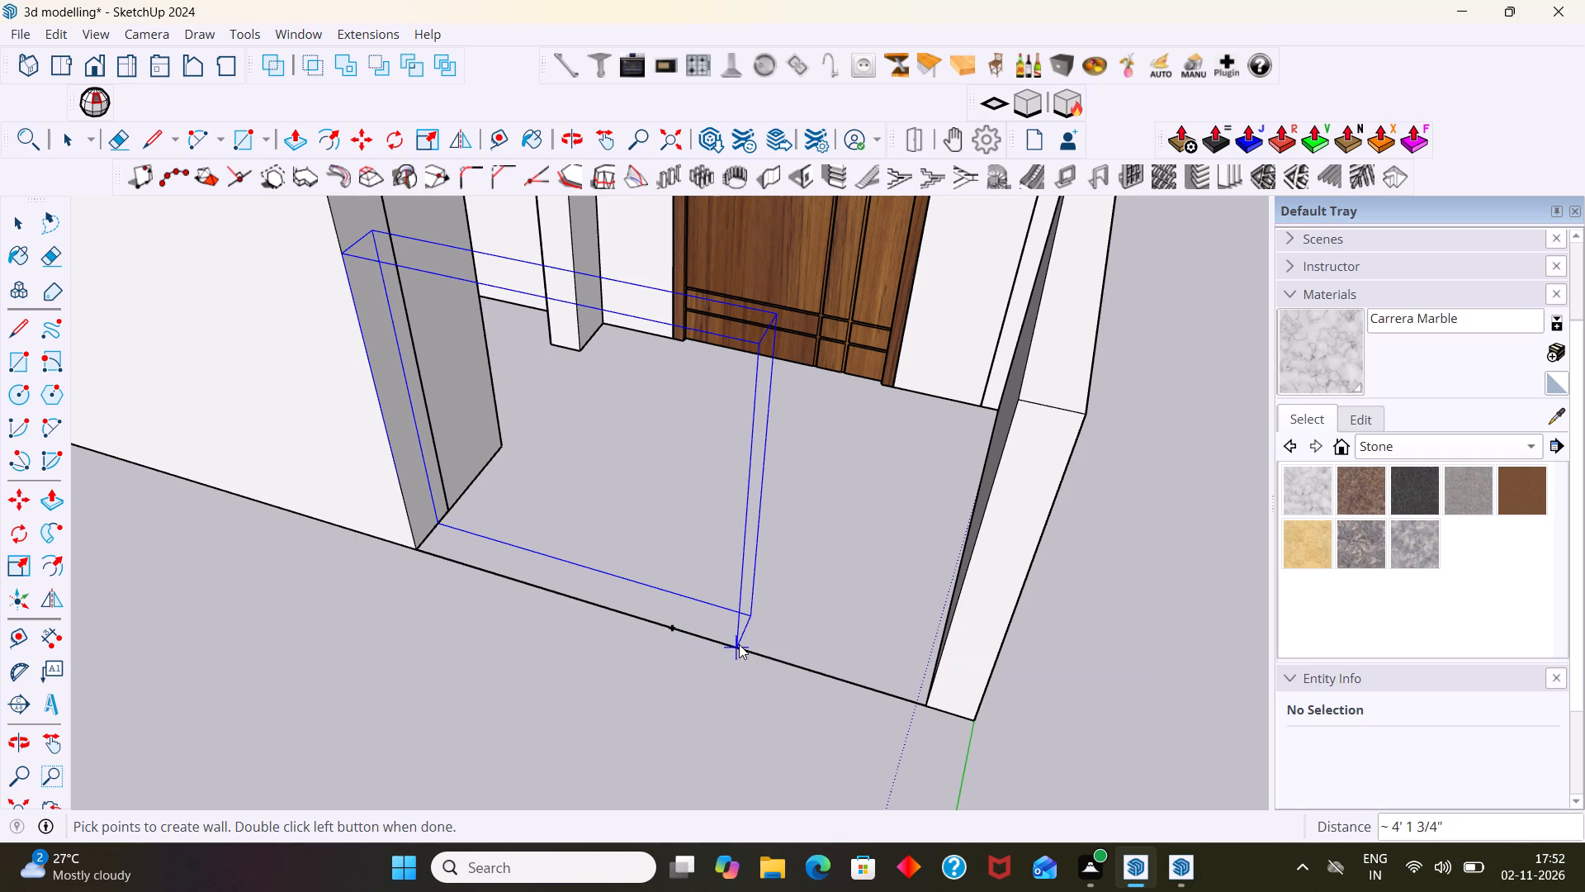
key(space)
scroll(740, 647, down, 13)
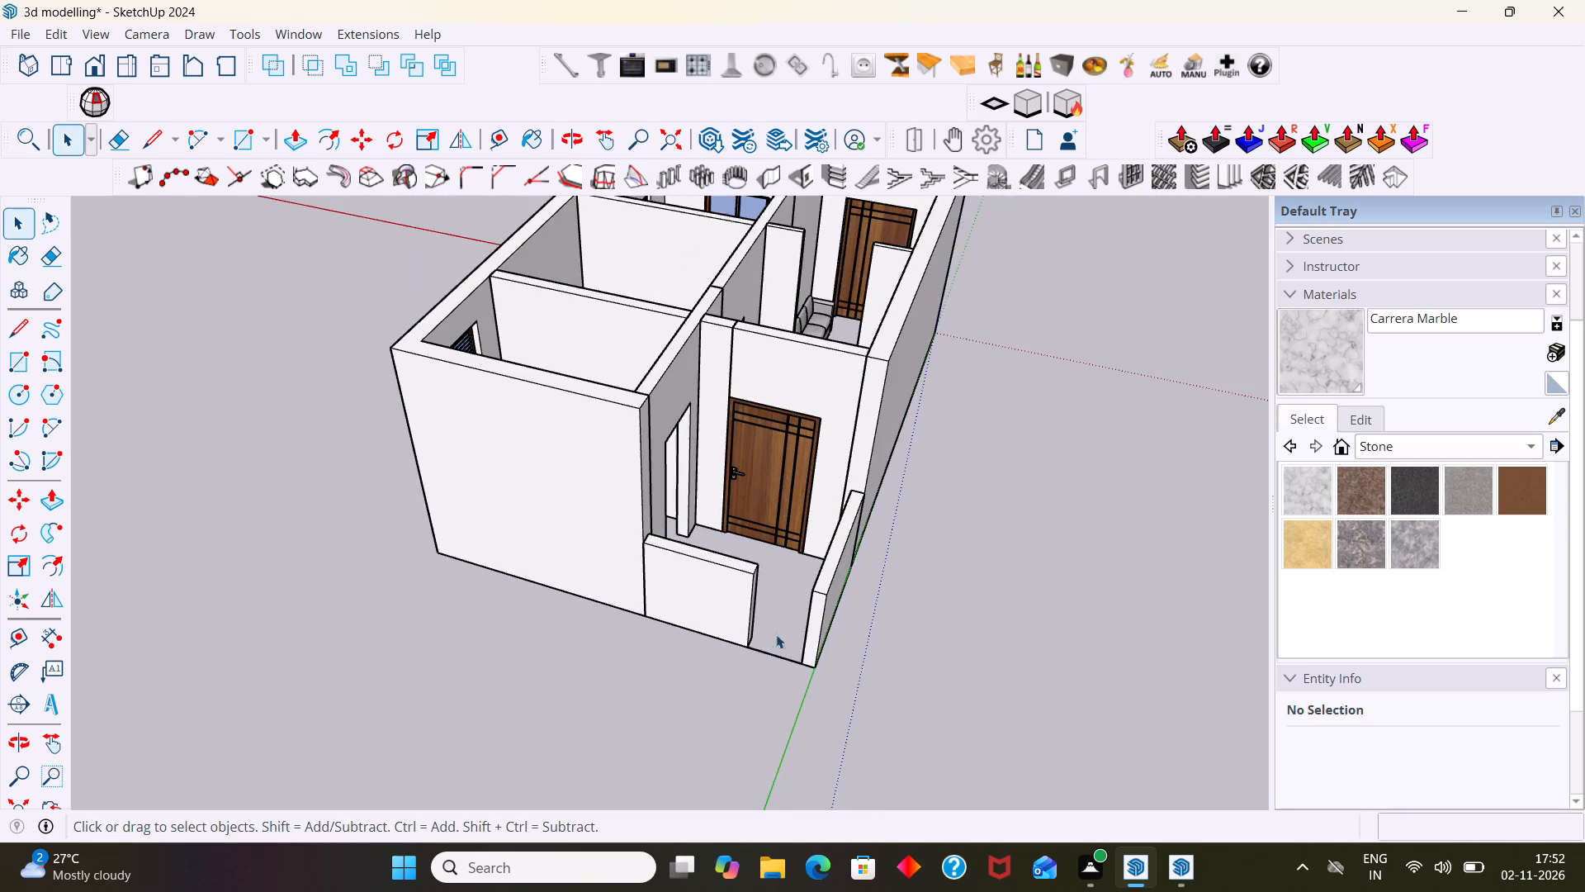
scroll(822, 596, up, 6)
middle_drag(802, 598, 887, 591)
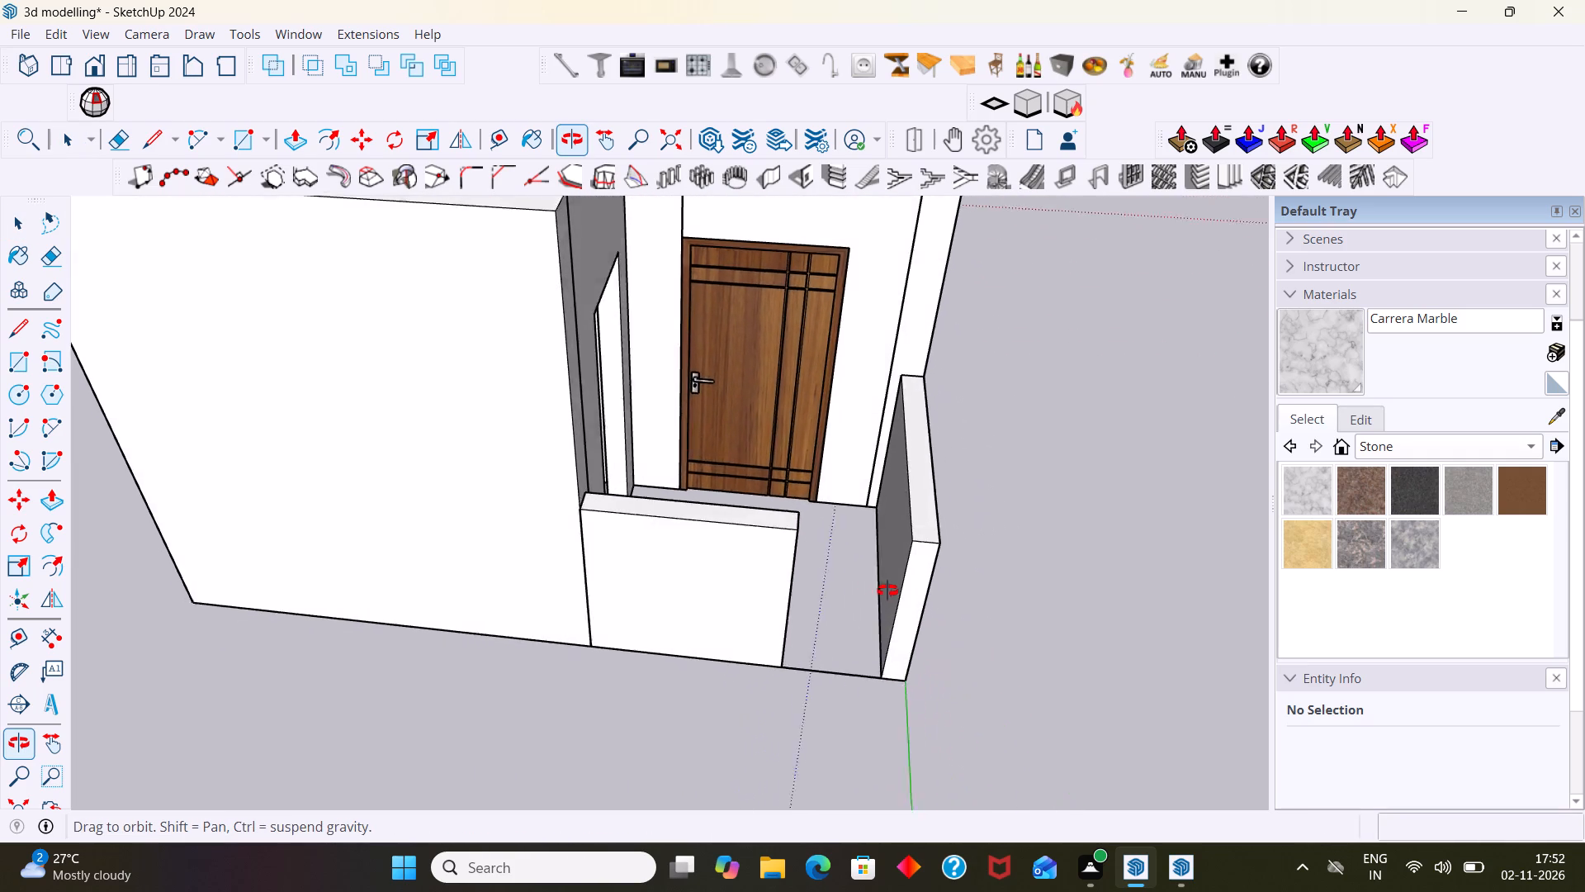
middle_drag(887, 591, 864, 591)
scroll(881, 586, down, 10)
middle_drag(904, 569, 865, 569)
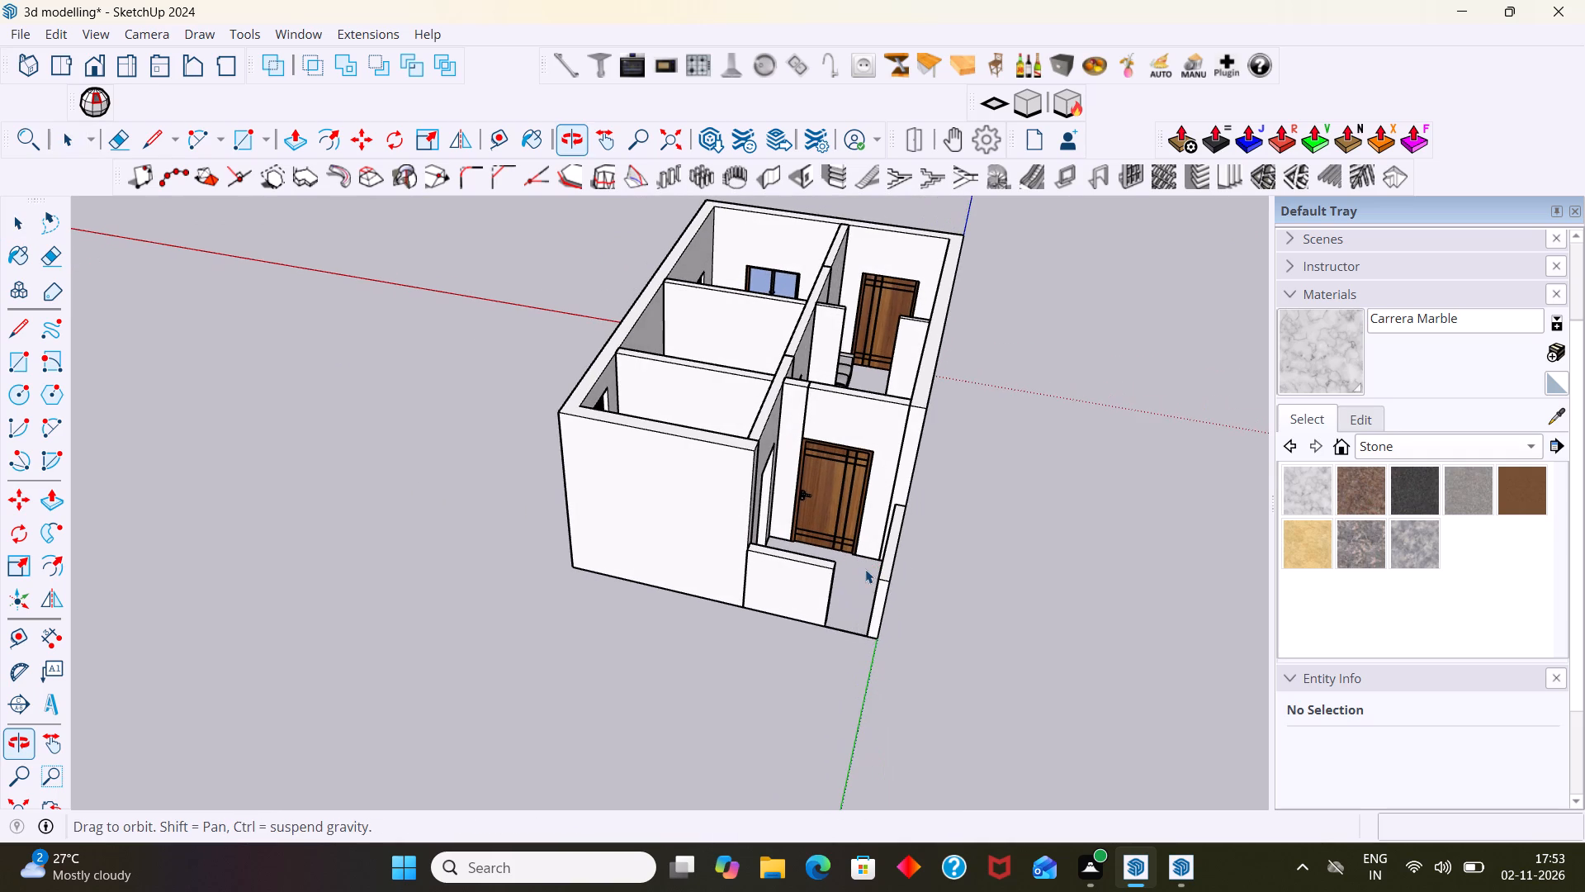
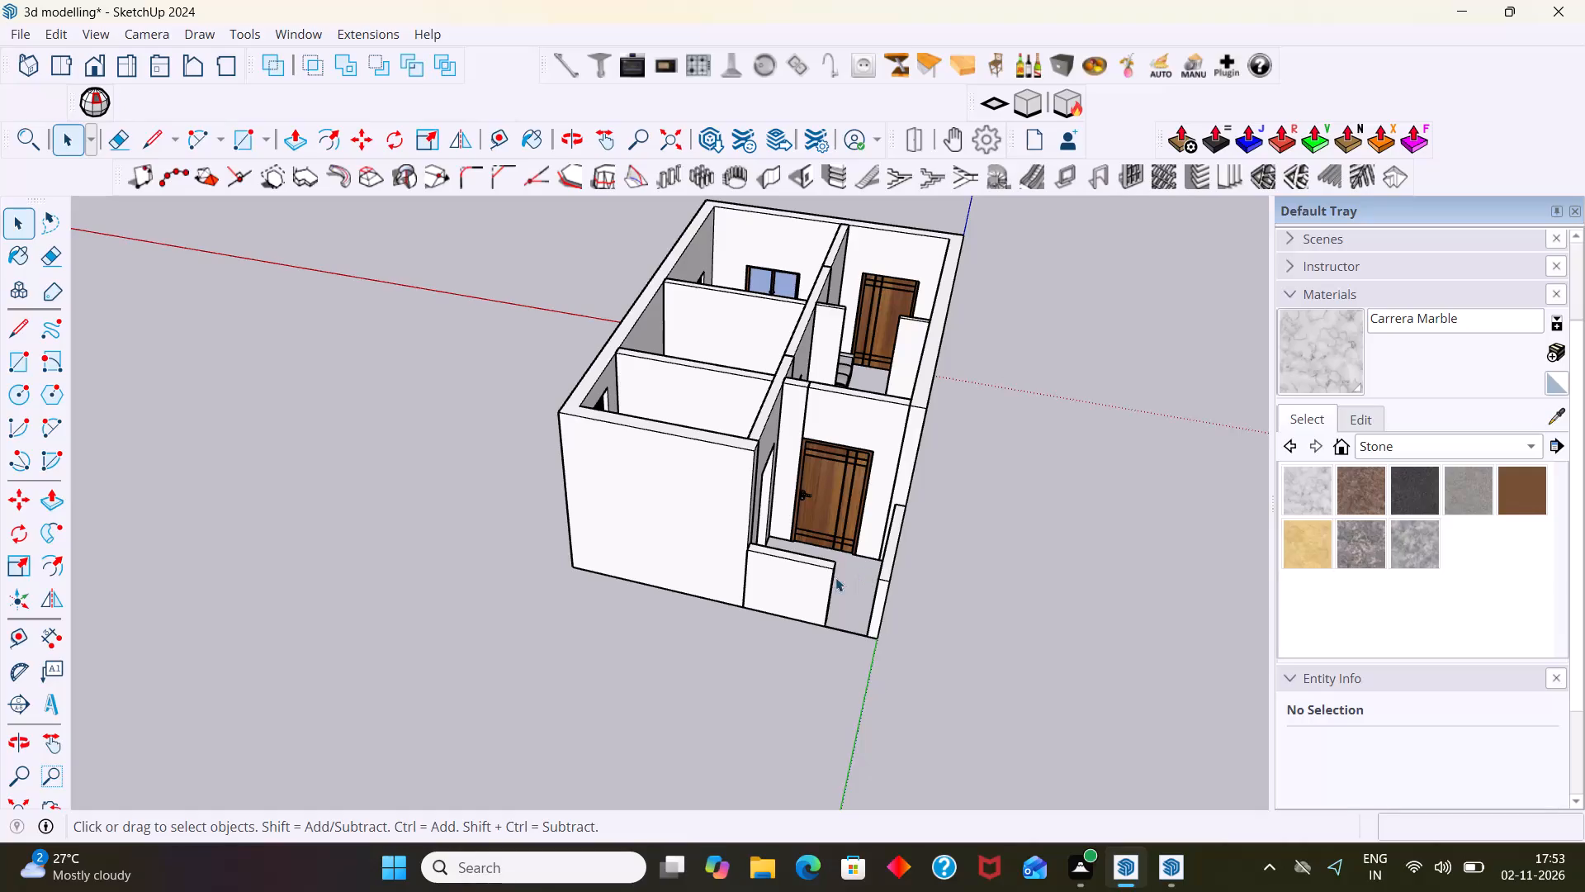
Shorten the low wall on the porch's front edge by pushing its free end face back about 1' 9 1/2".
scroll(851, 607, up, 8)
middle_drag(903, 640, 1064, 672)
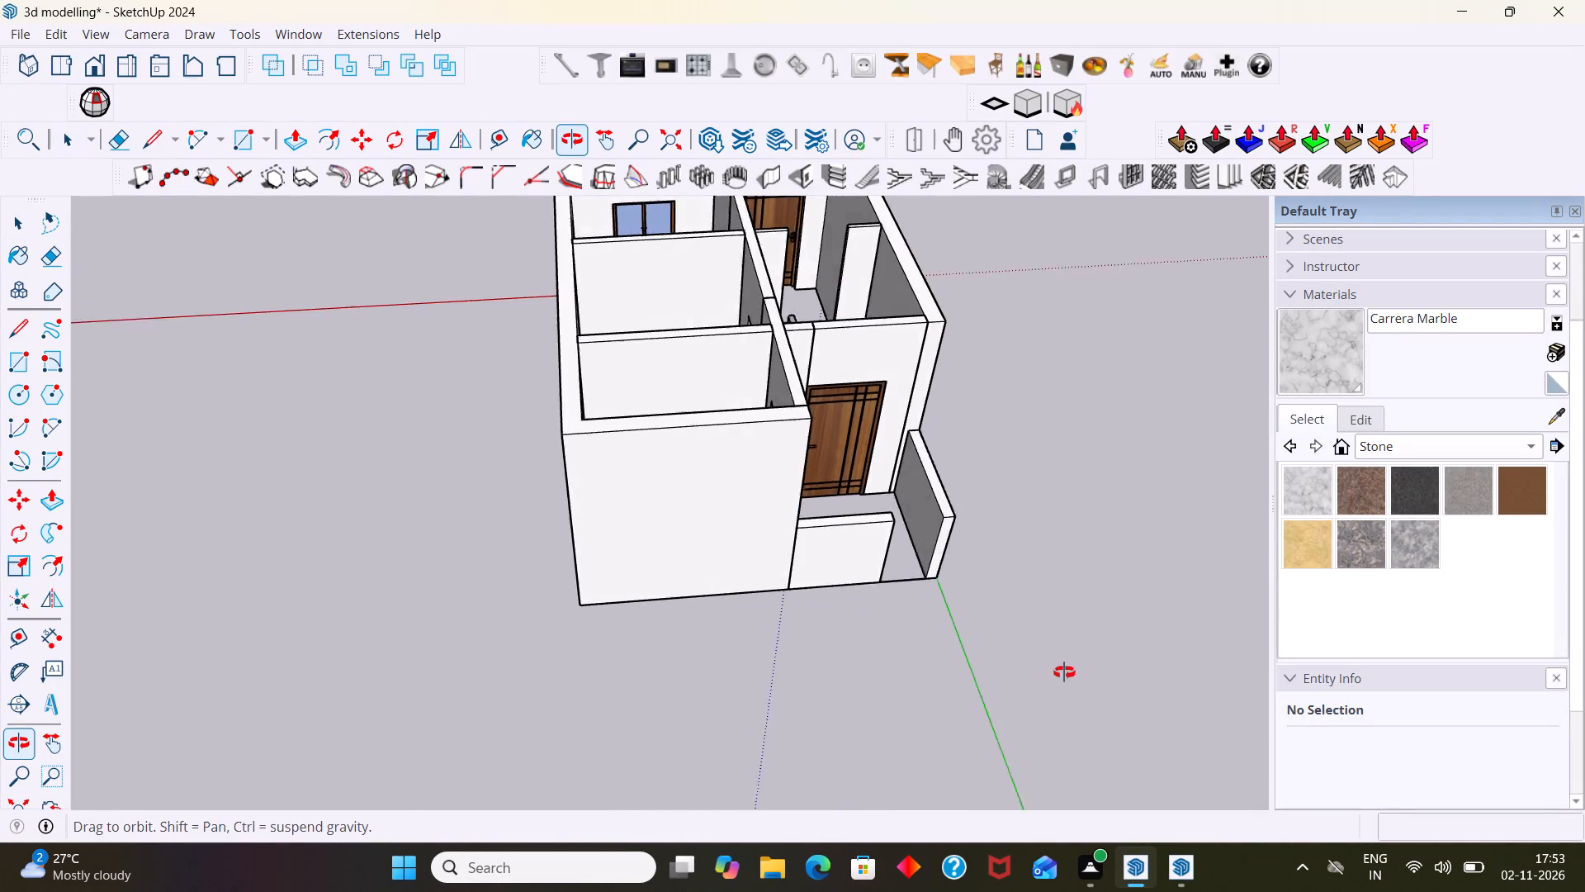
middle_drag(1064, 672, 1120, 668)
scroll(1023, 580, up, 12)
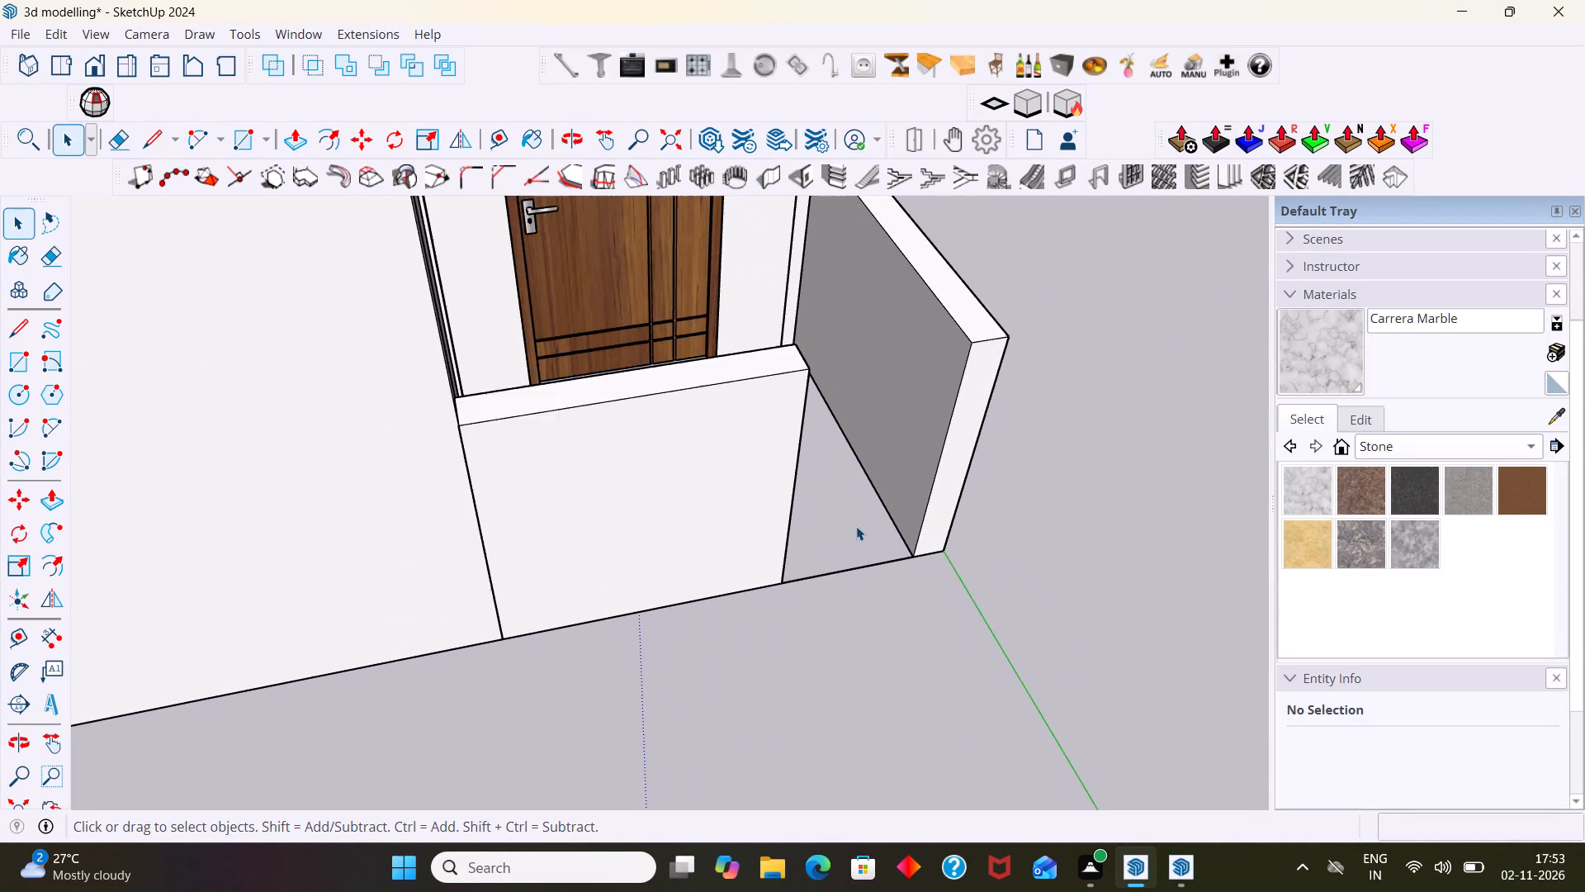
scroll(855, 526, down, 9)
middle_drag(883, 507, 808, 503)
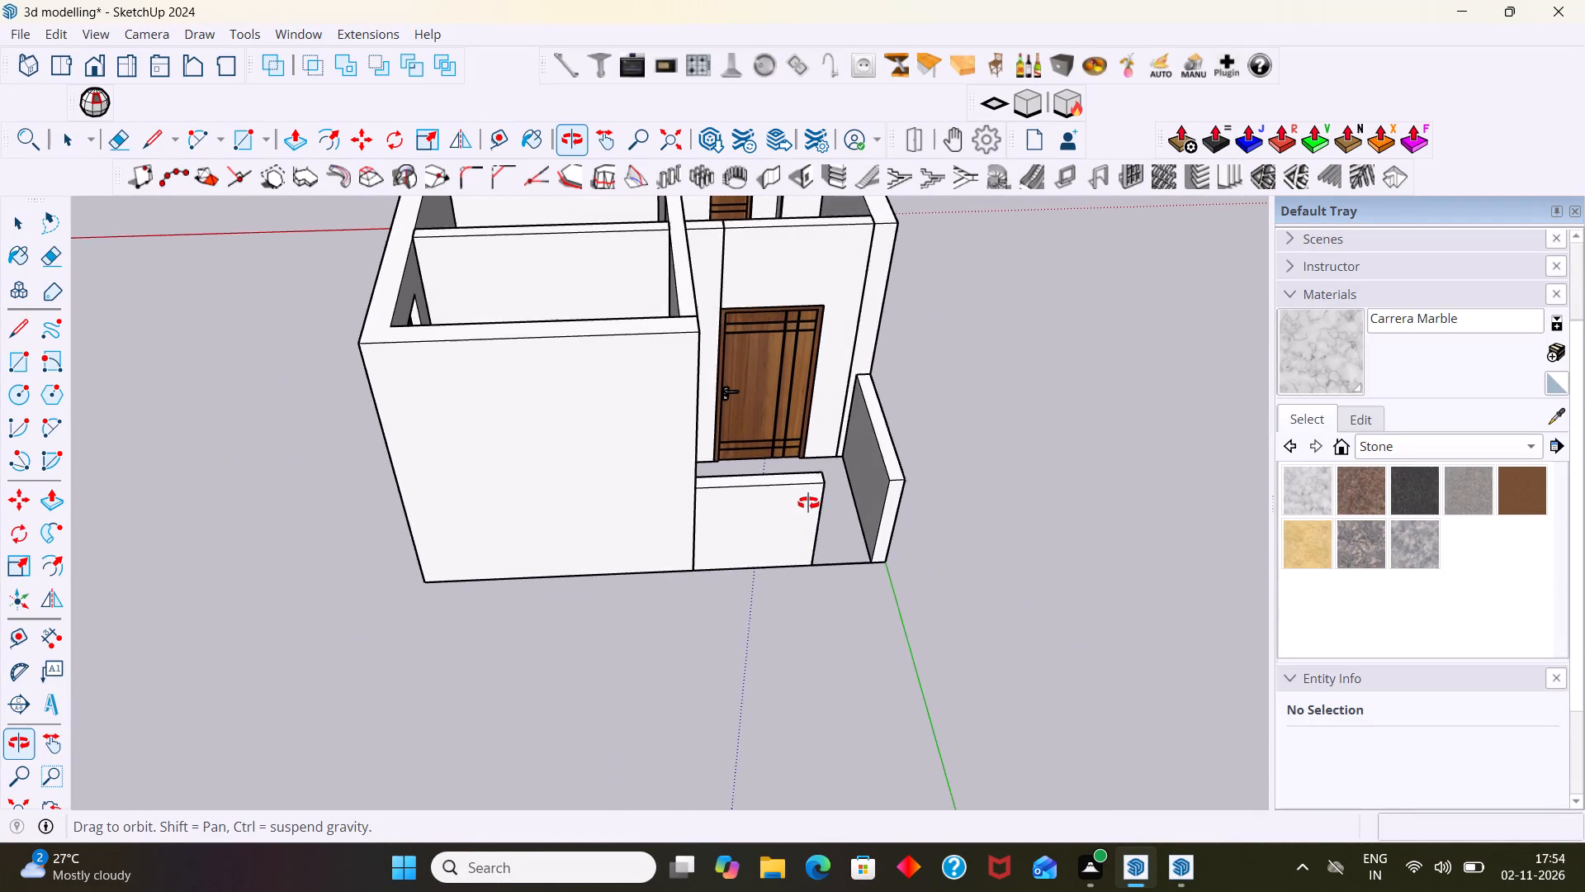
middle_drag(808, 503, 807, 503)
scroll(873, 510, up, 7)
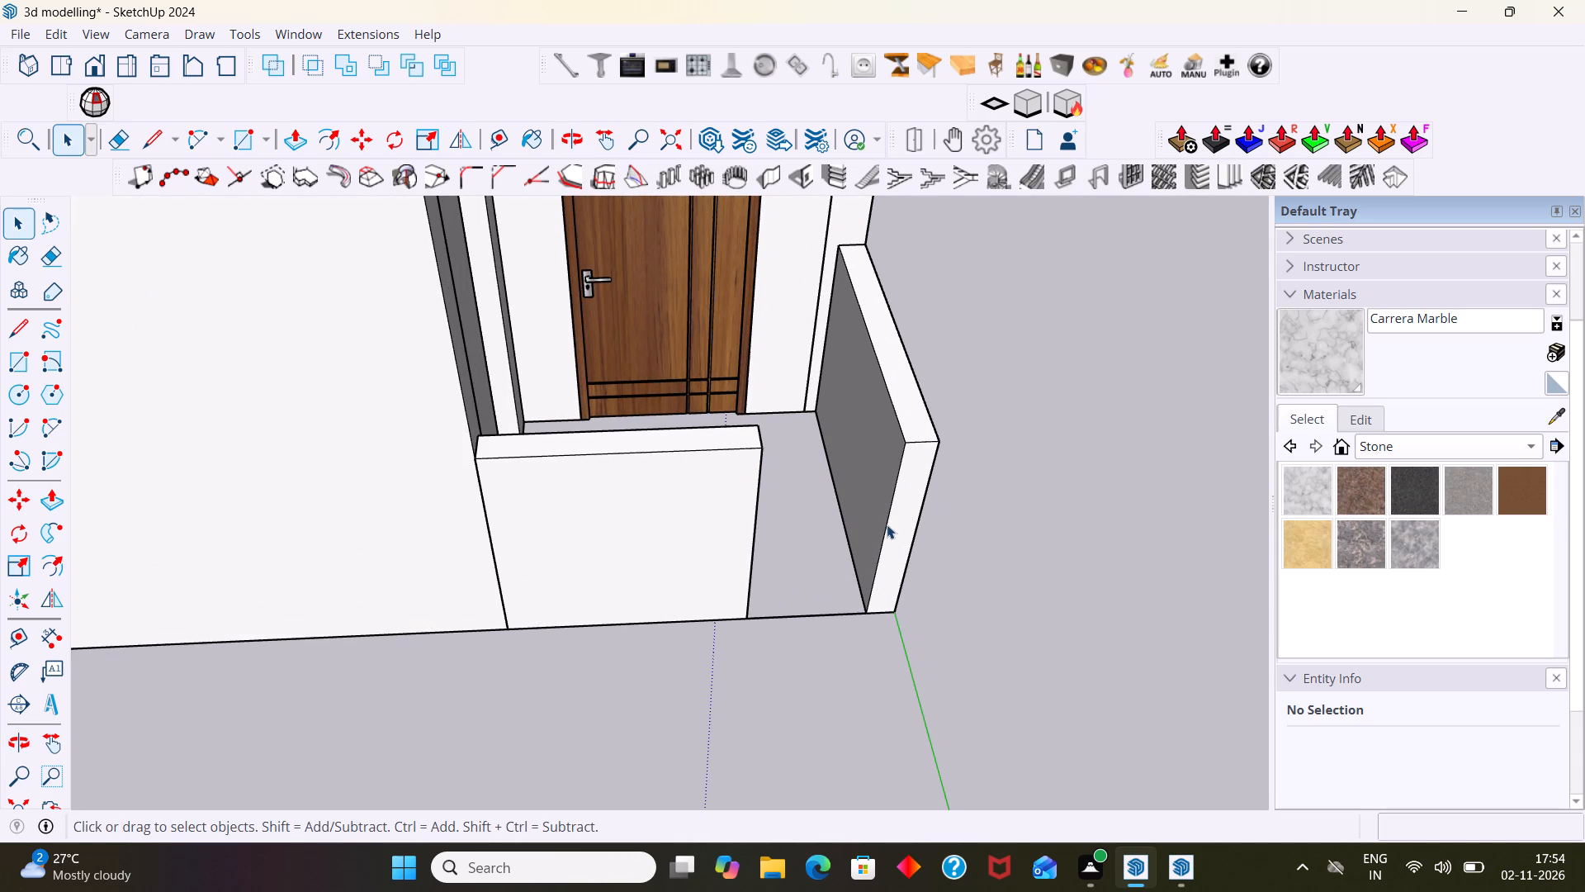
scroll(915, 530, up, 5)
scroll(803, 530, down, 6)
middle_drag(731, 529, 618, 515)
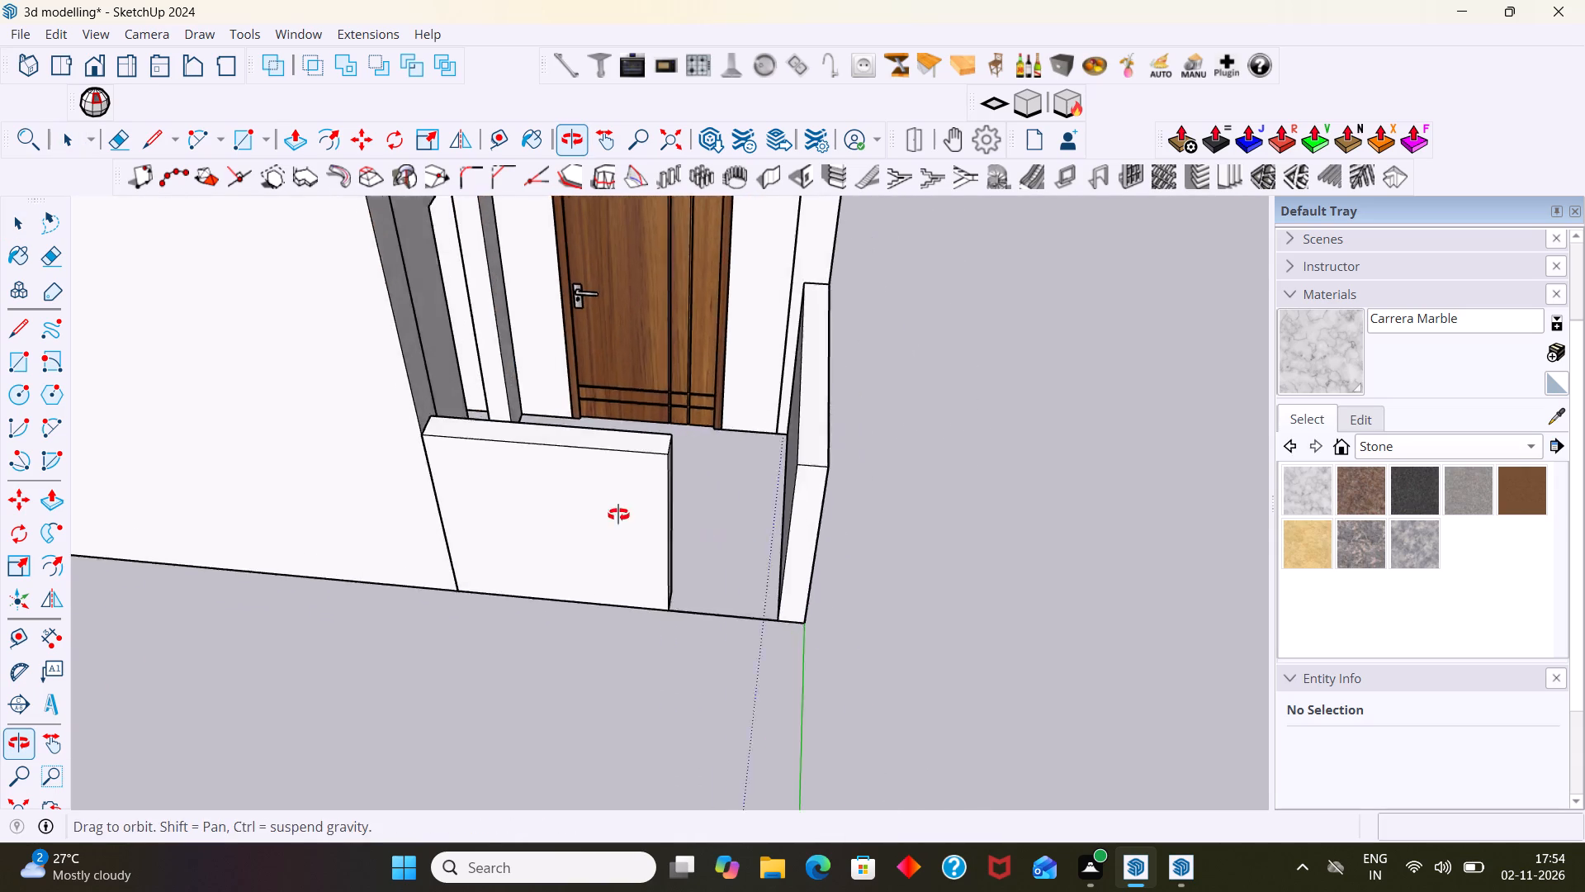
middle_drag(618, 515, 581, 512)
scroll(651, 516, up, 7)
click(591, 518)
double_click(591, 518)
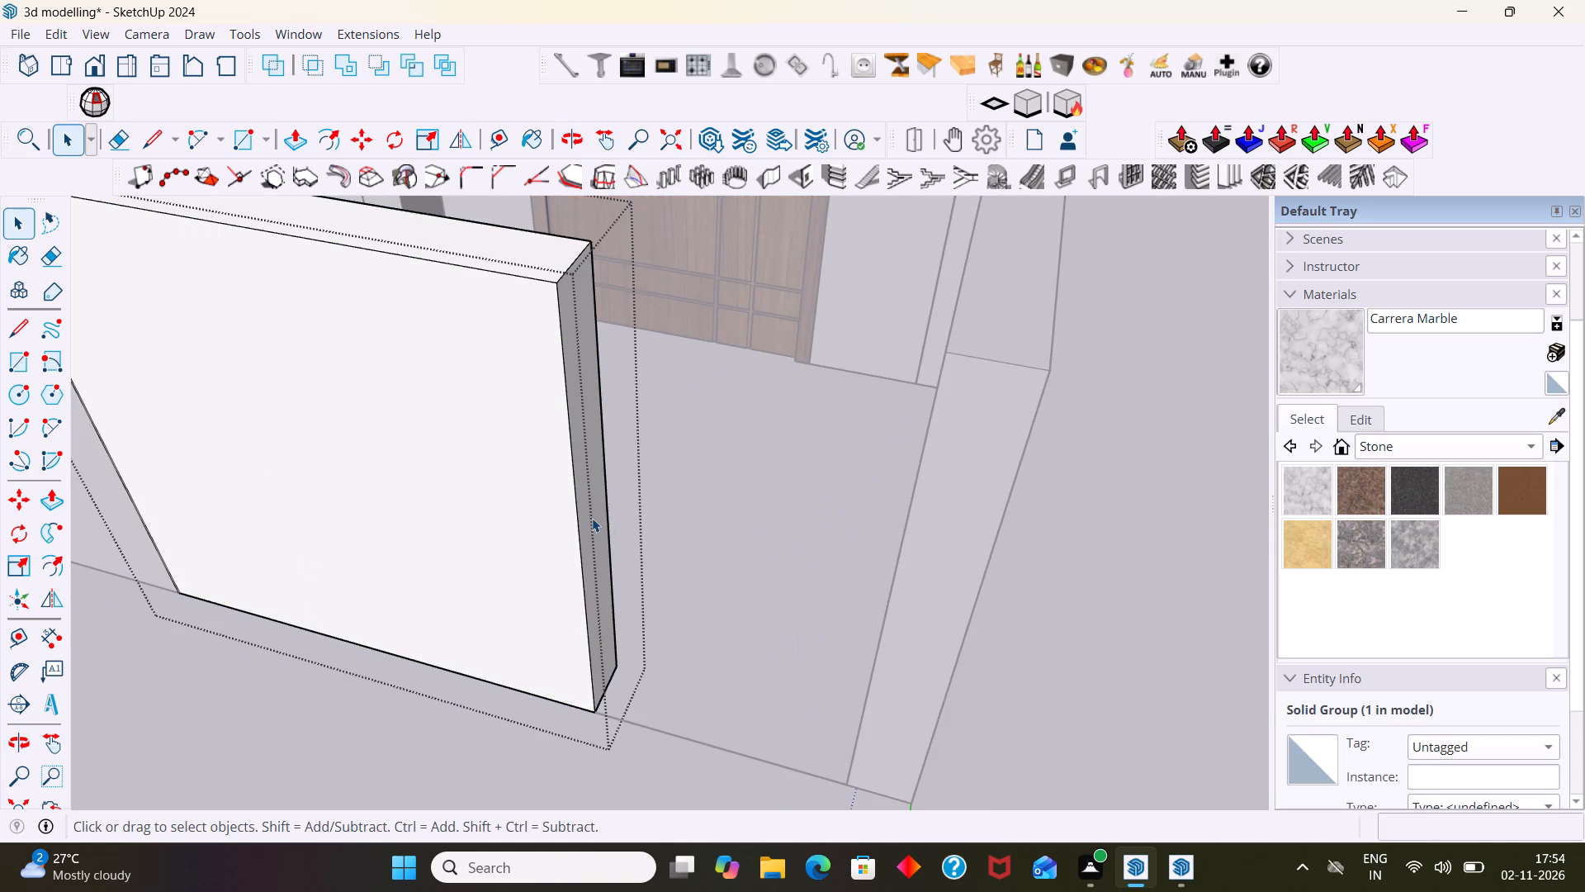
click(593, 520)
click(593, 520)
click(599, 520)
key(p)
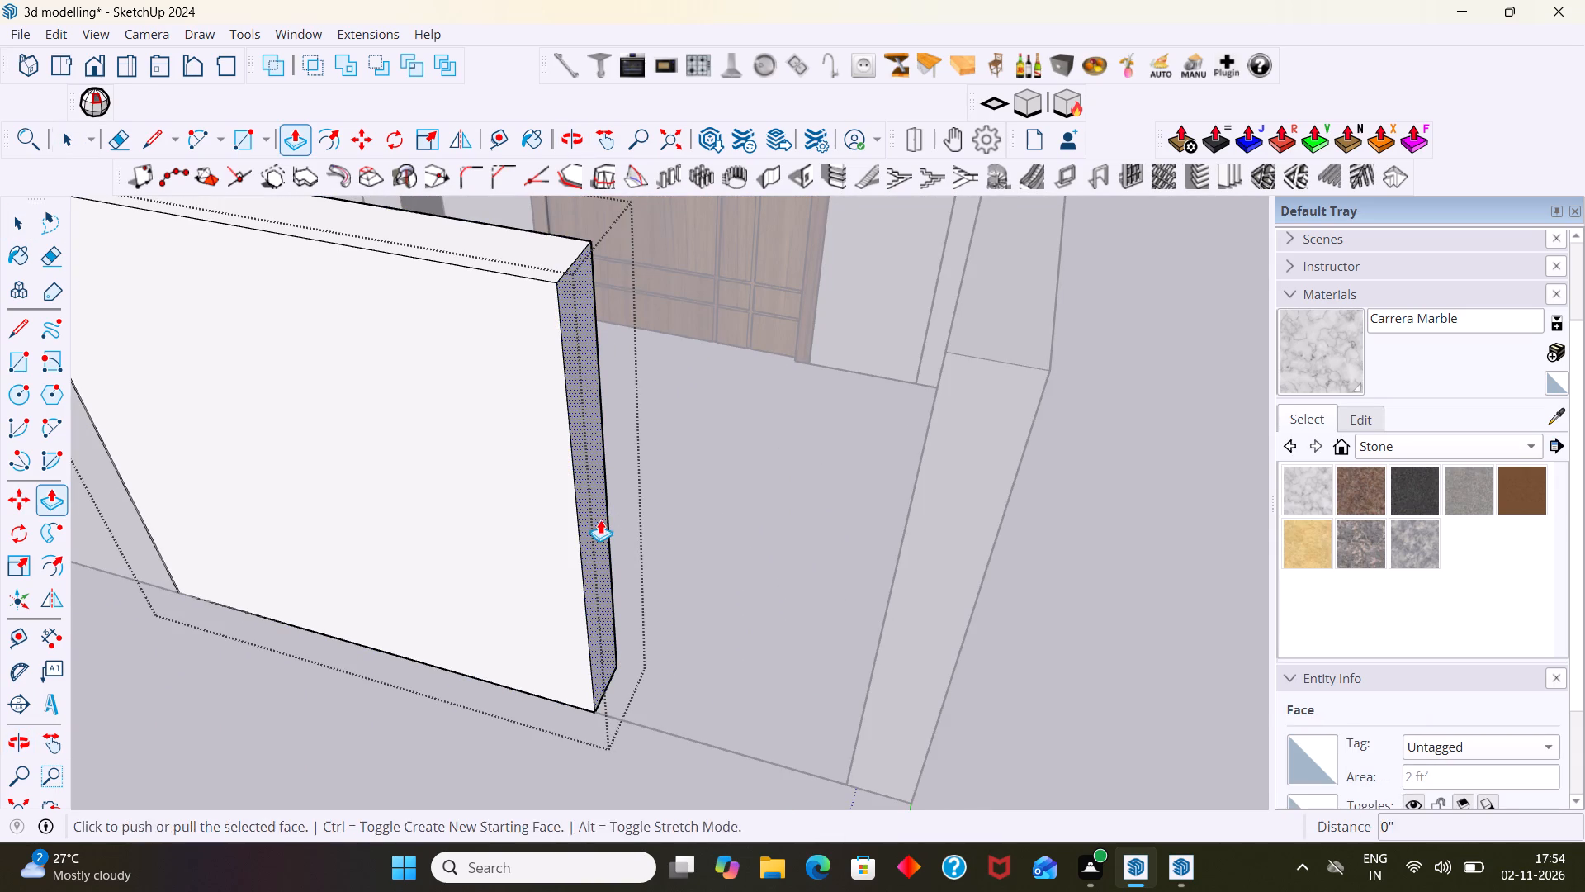
click(601, 520)
scroll(560, 490, down, 11)
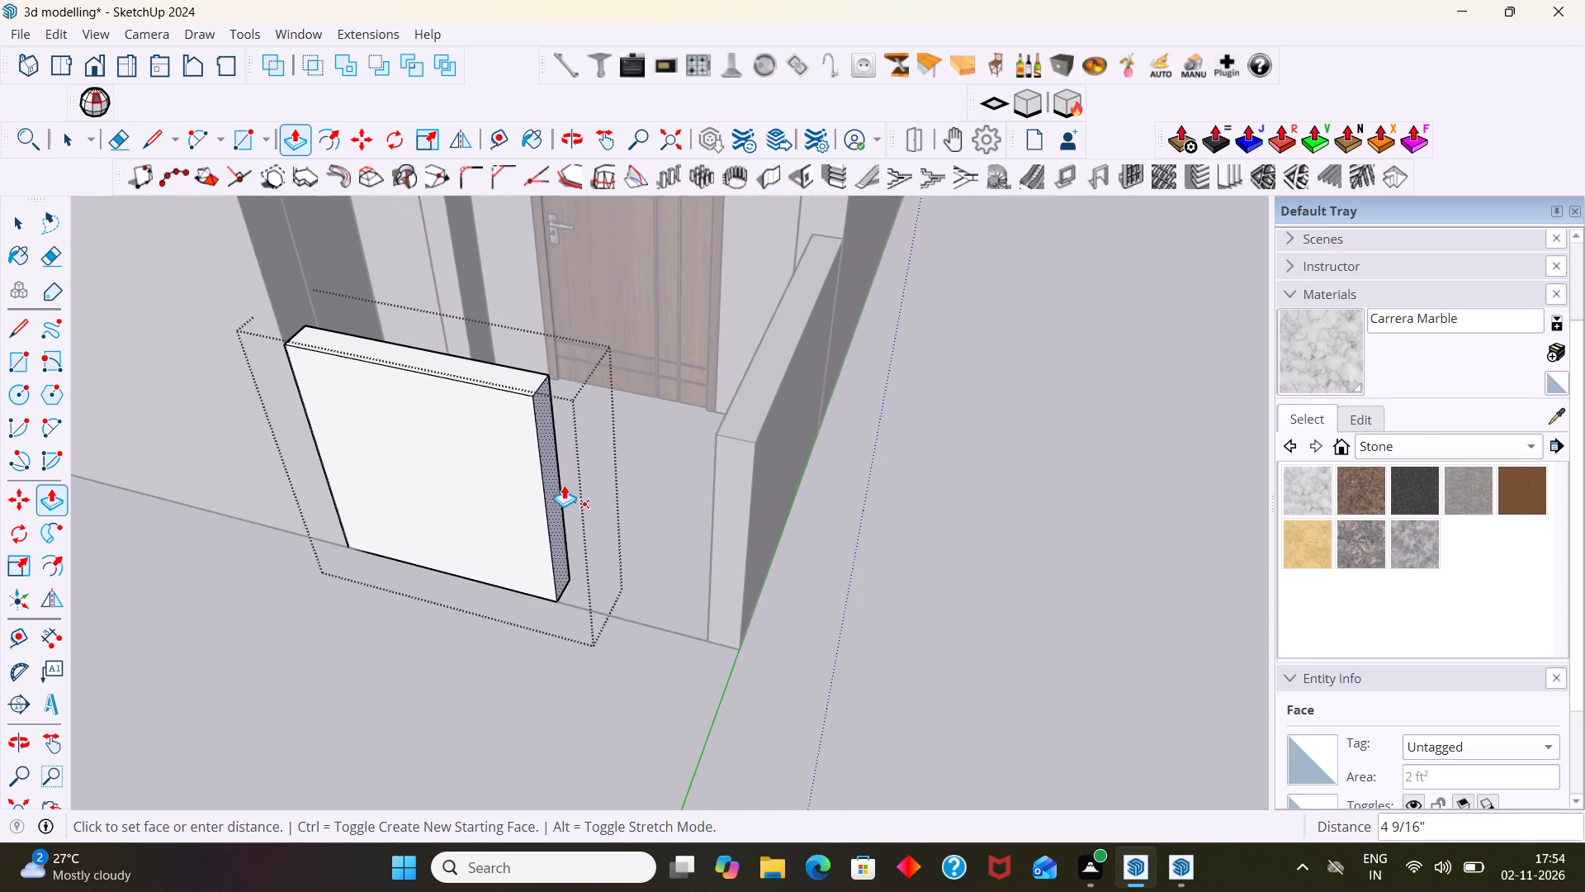
scroll(470, 434, down, 2)
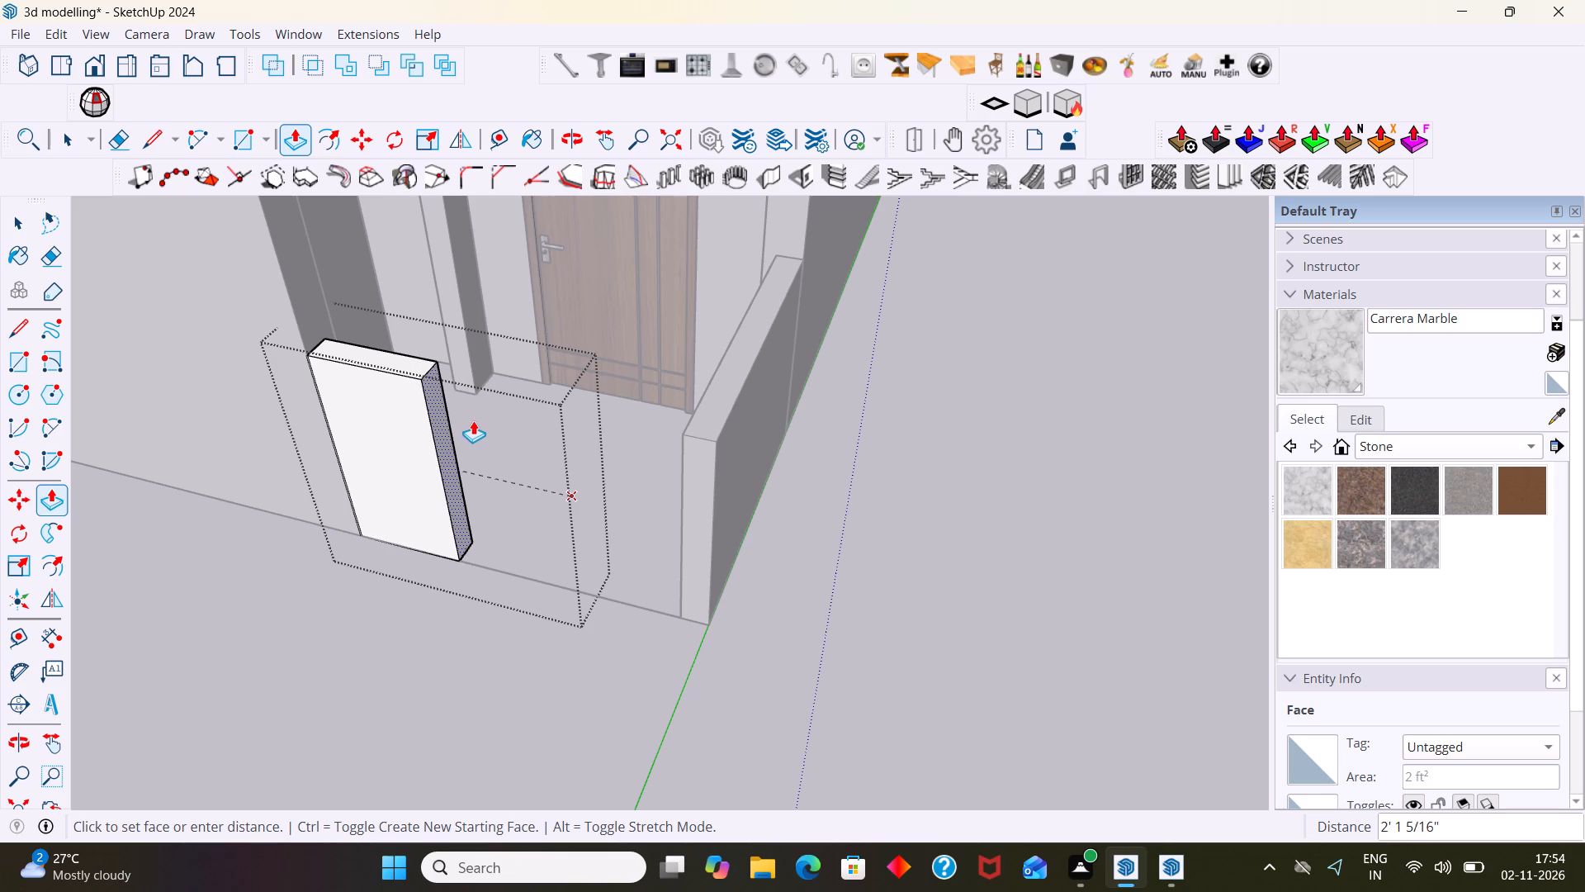
click(486, 425)
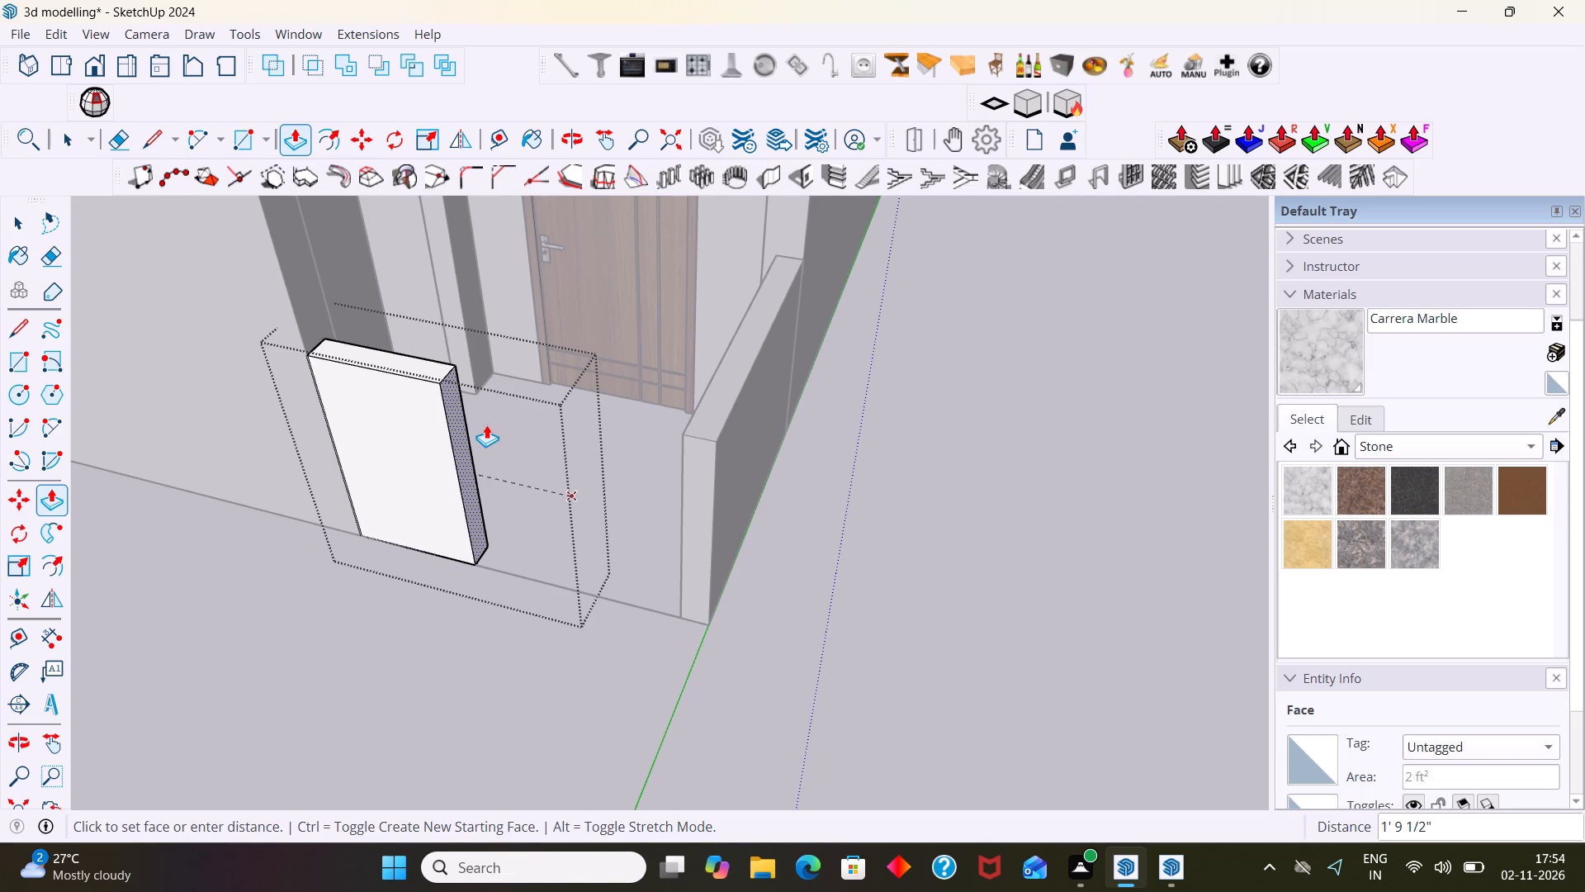
key(space)
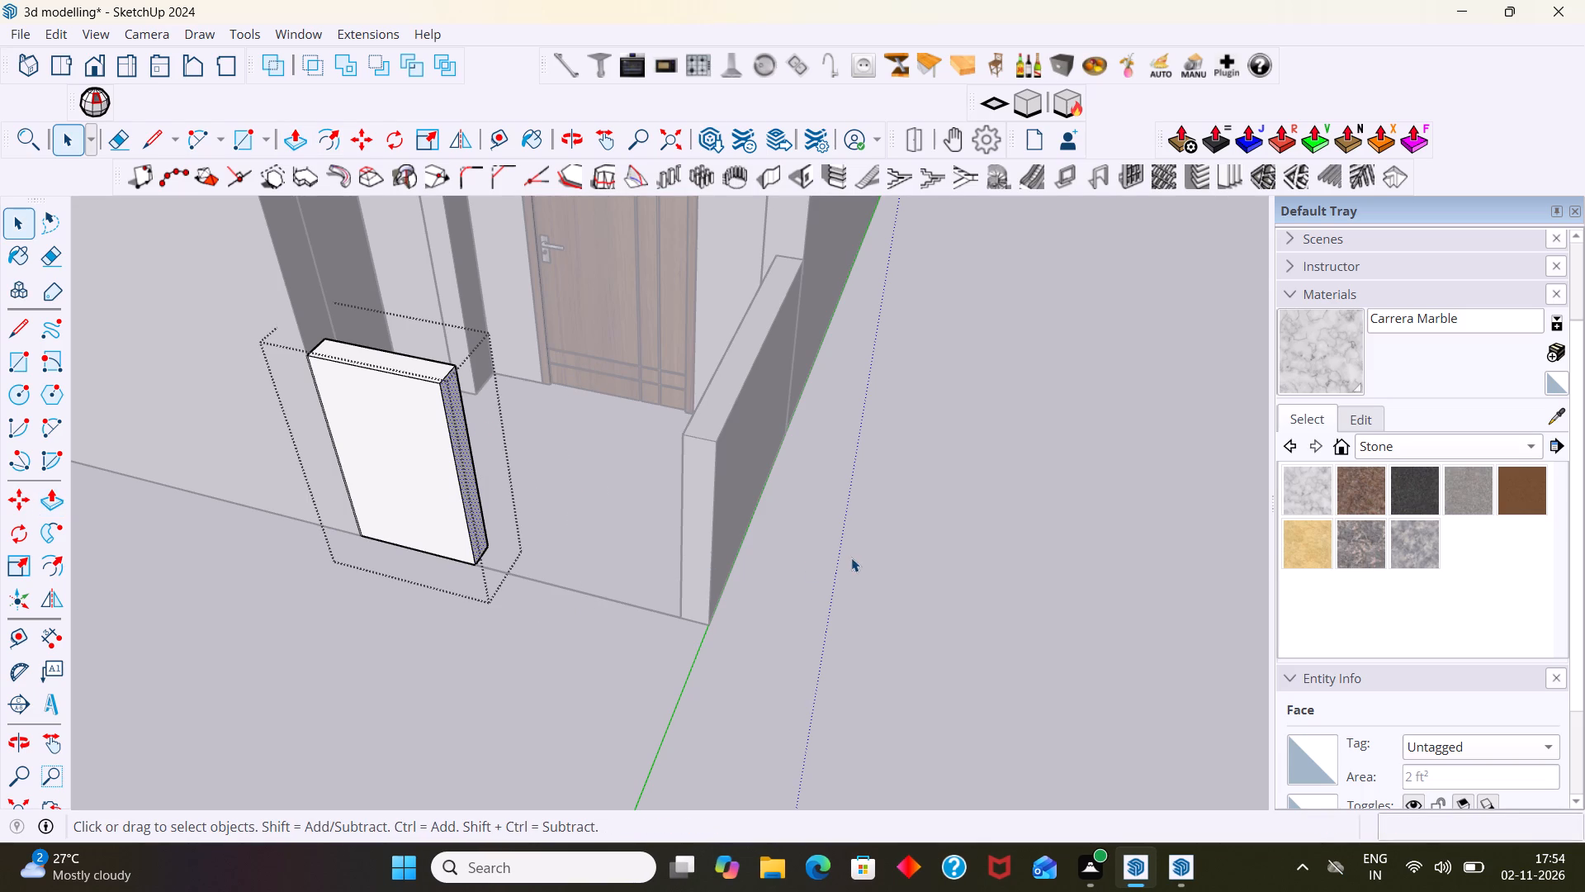
click(851, 557)
Copy the shortened front wall along the porch's front edge, placing its bottom corner at the side wall's inner front corner.
scroll(843, 563, down, 4)
middle_drag(731, 593, 969, 629)
scroll(858, 578, up, 7)
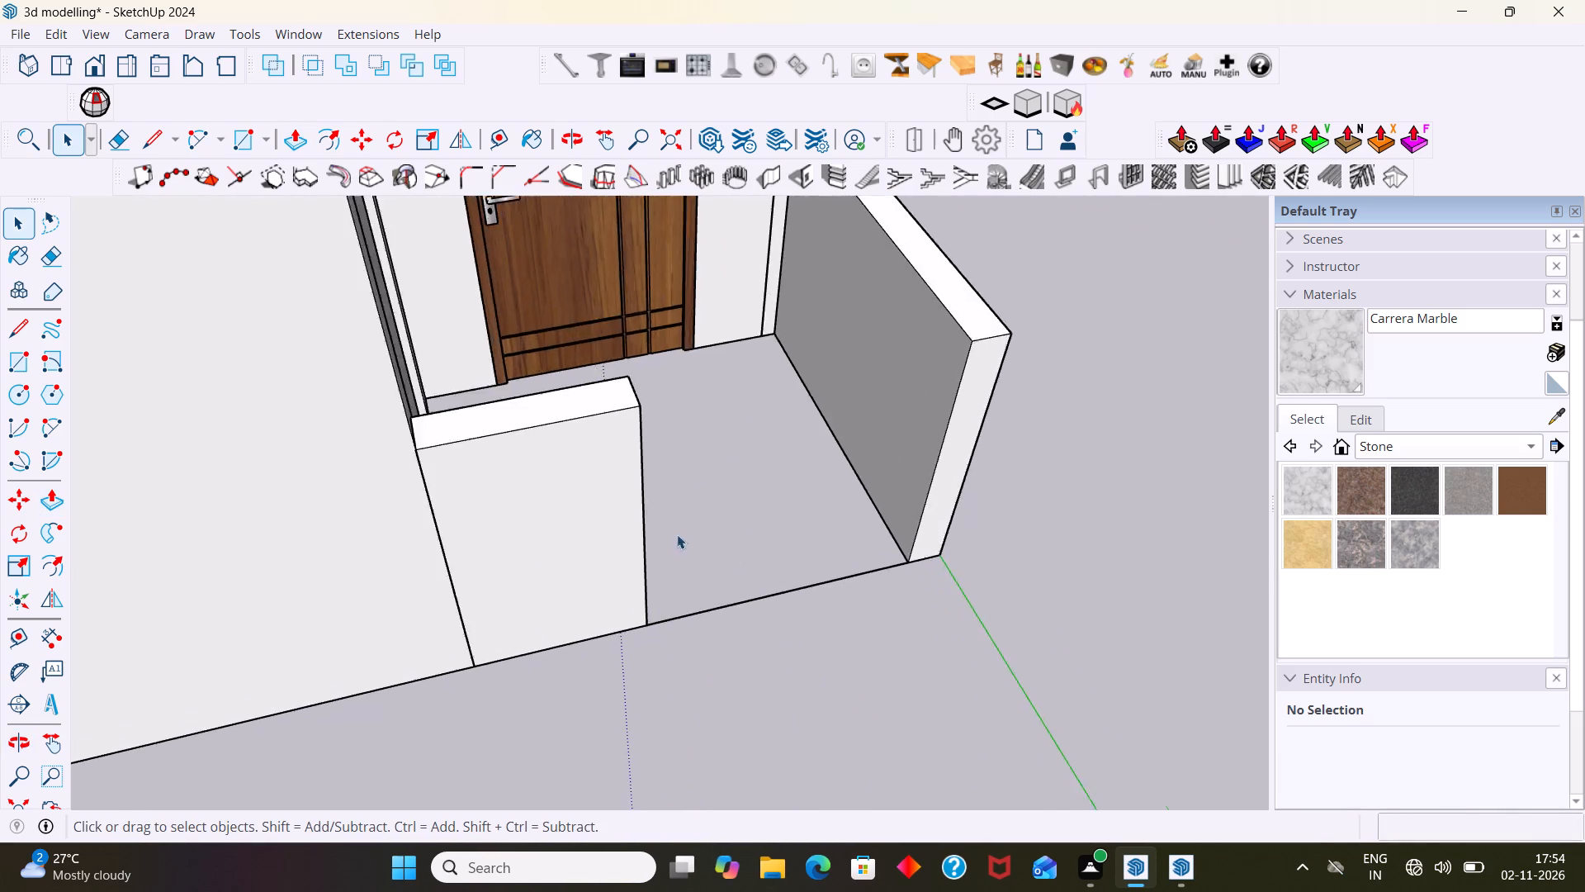
scroll(677, 534, up, 1)
click(609, 494)
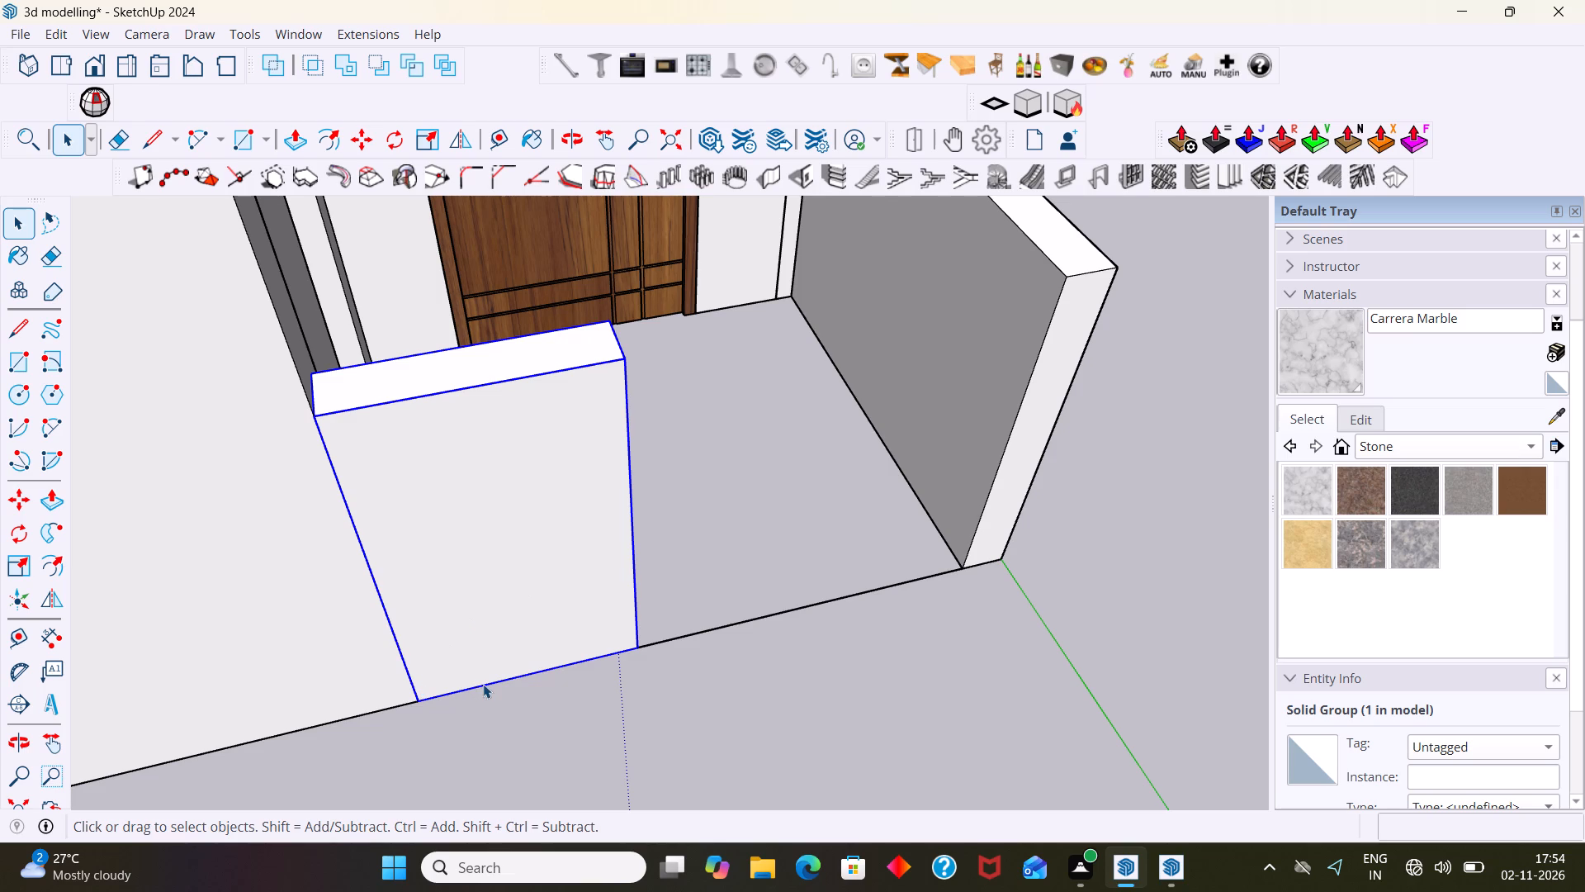
key(m)
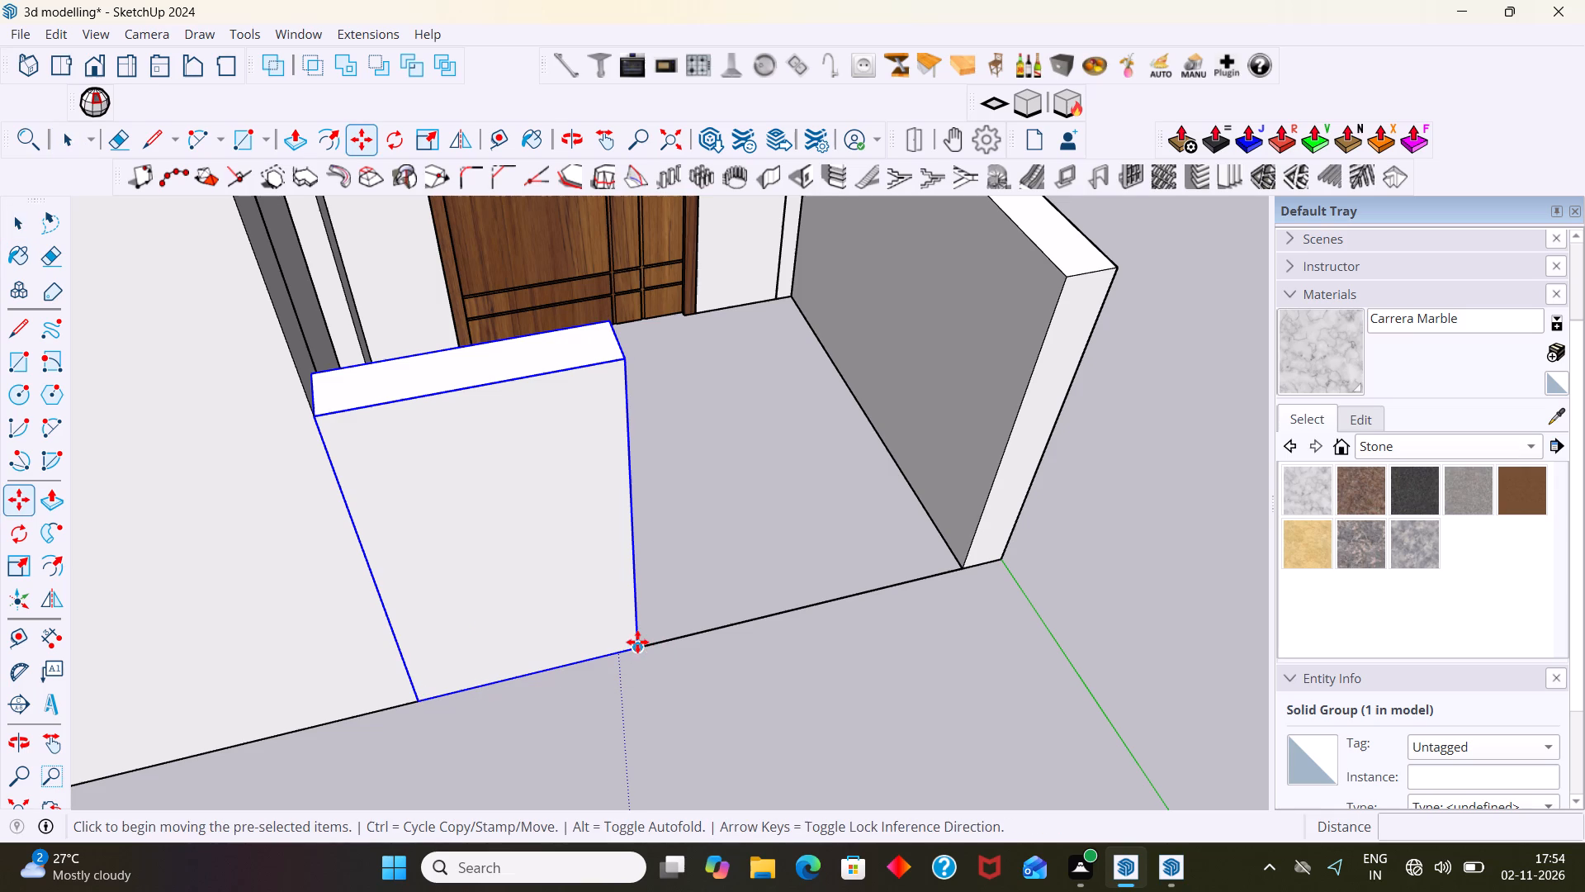
click(636, 642)
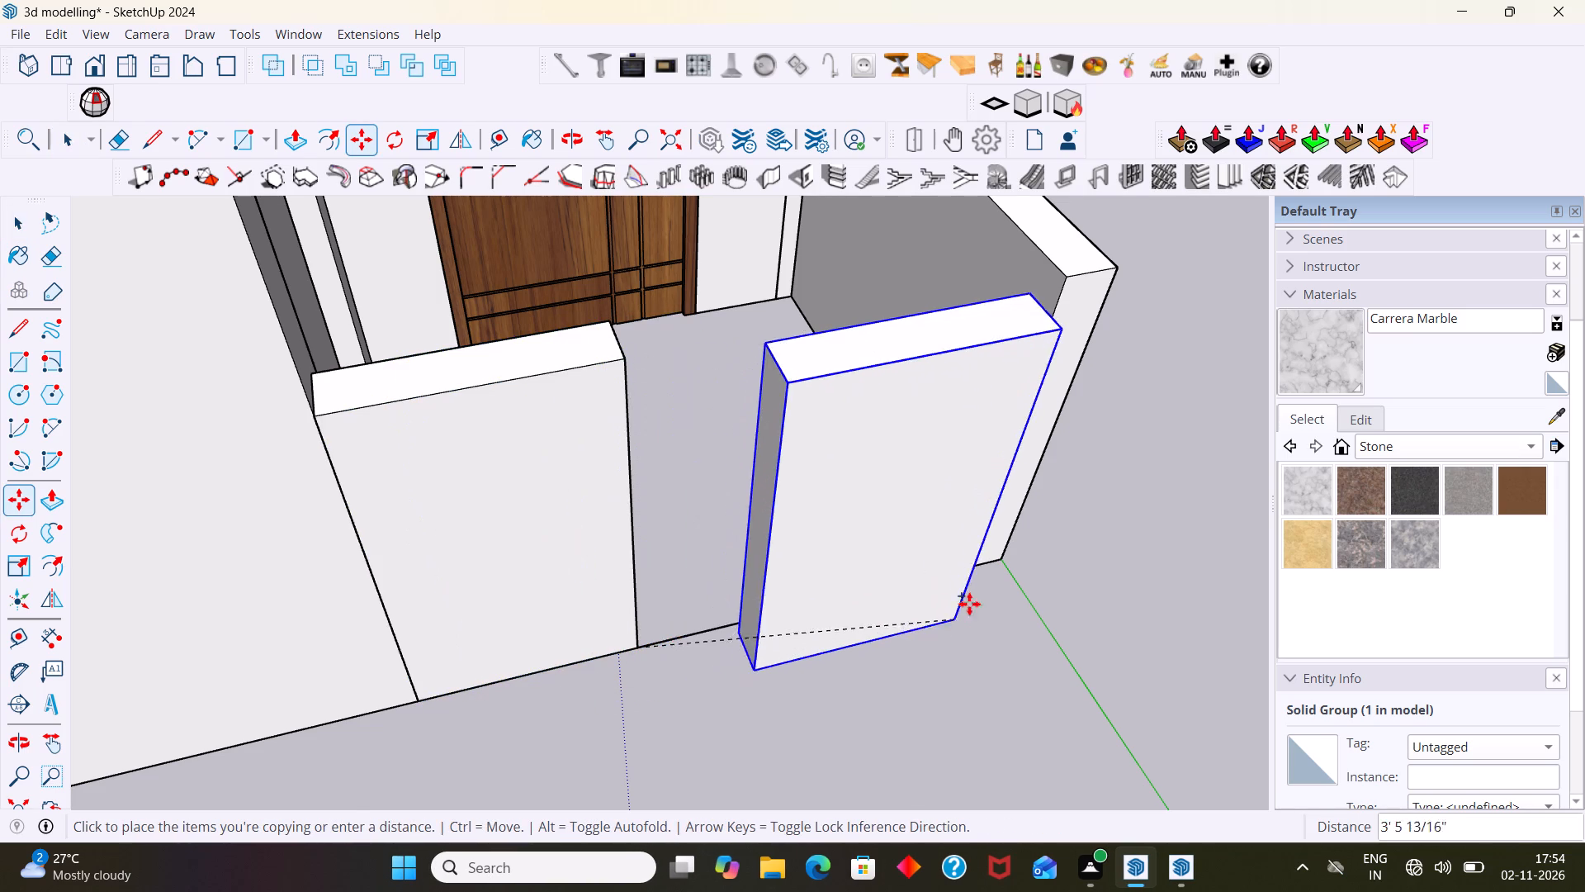
click(969, 568)
key(space)
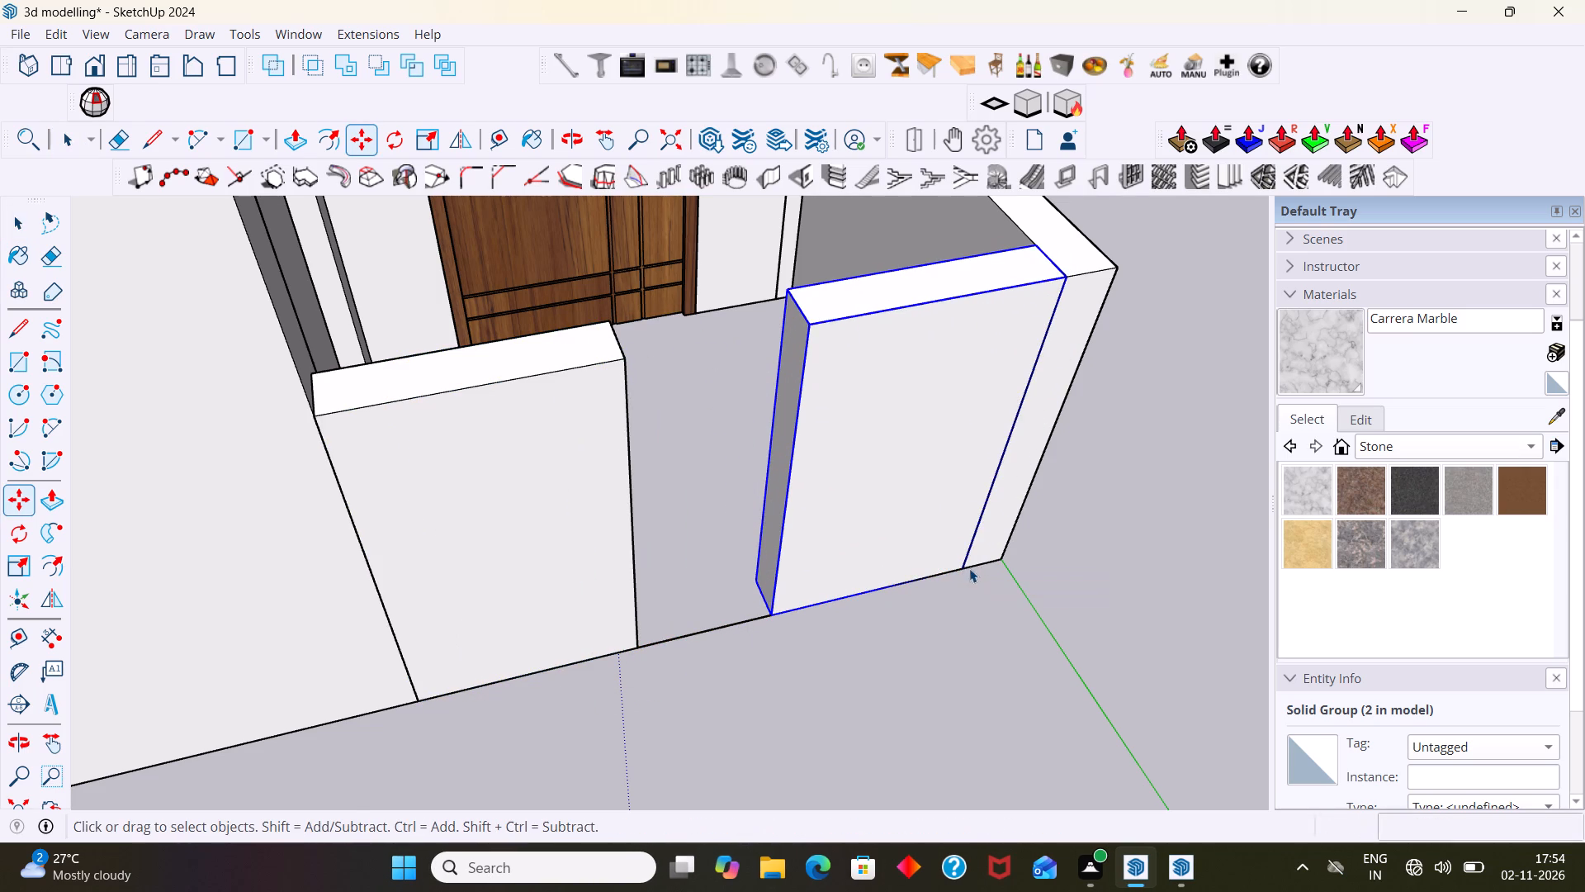
click(1110, 560)
Shorten the copied wall beside the porch's side wall by pushing its opening-side end face back about 4 1/4".
scroll(1111, 558, down, 8)
middle_drag(1062, 540, 907, 526)
scroll(905, 531, up, 5)
middle_drag(897, 554, 1102, 583)
scroll(1016, 510, up, 2)
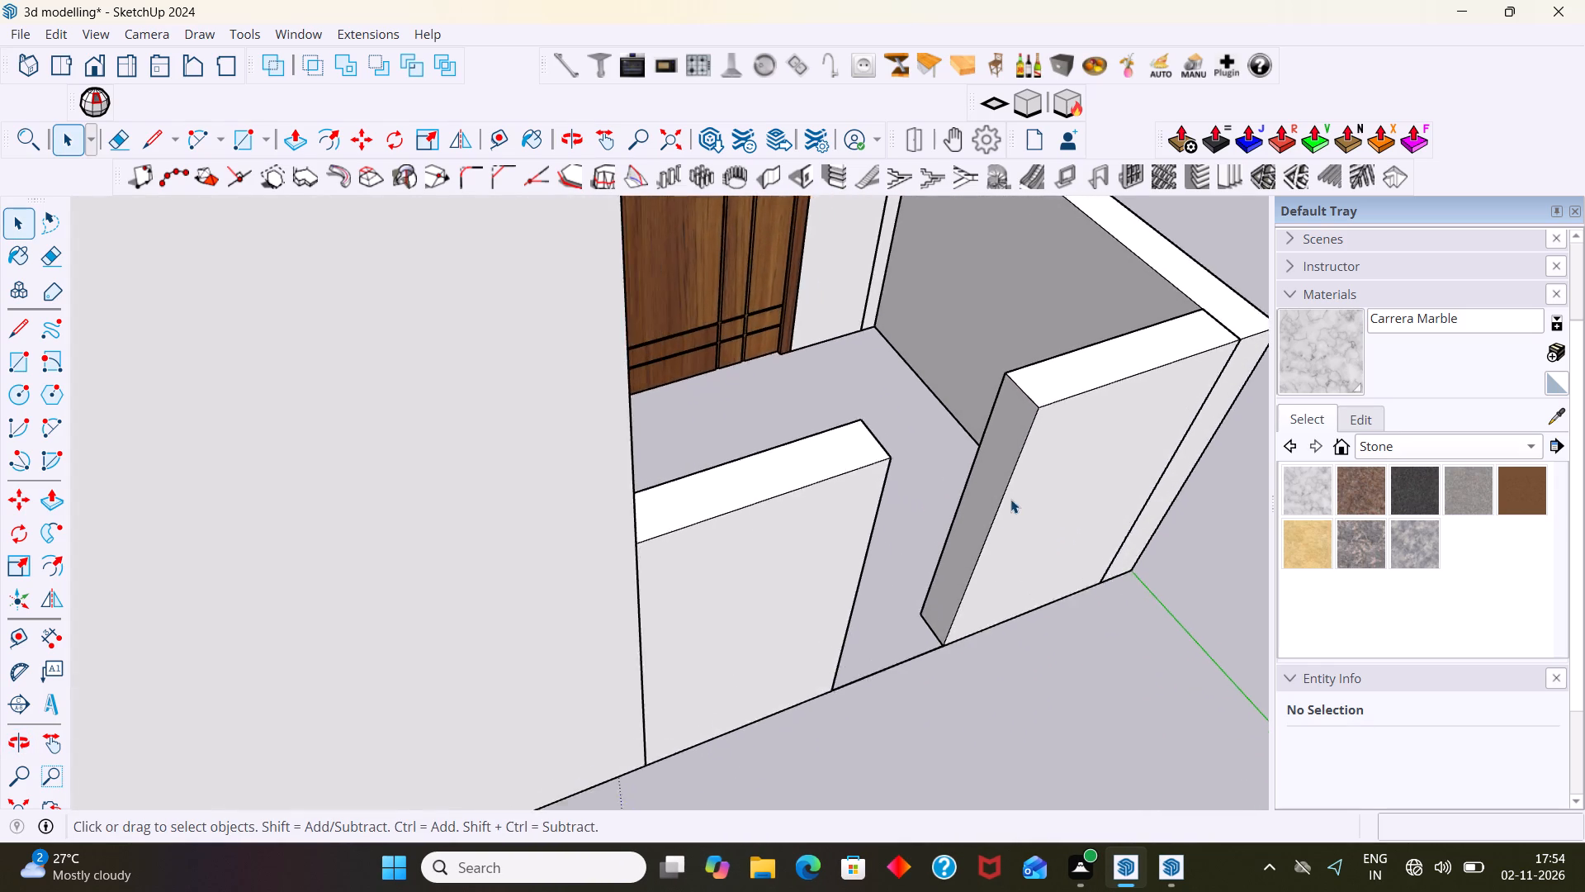
scroll(1010, 499, up, 2)
scroll(1001, 500, down, 8)
scroll(976, 515, up, 6)
click(990, 509)
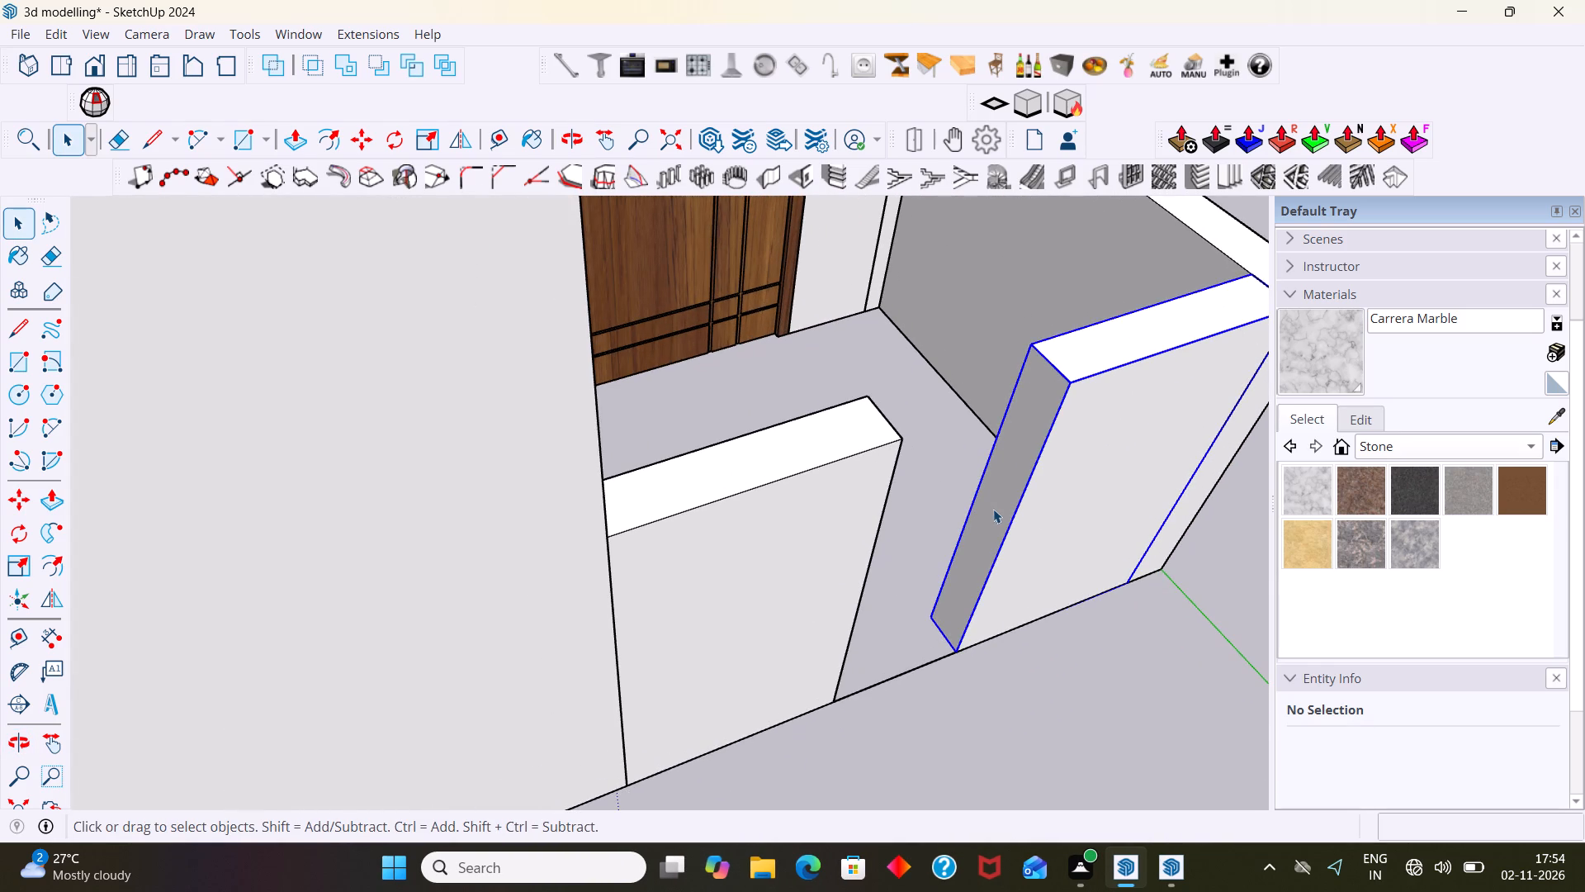
double_click(993, 509)
double_click(1005, 509)
click(1006, 508)
click(1004, 505)
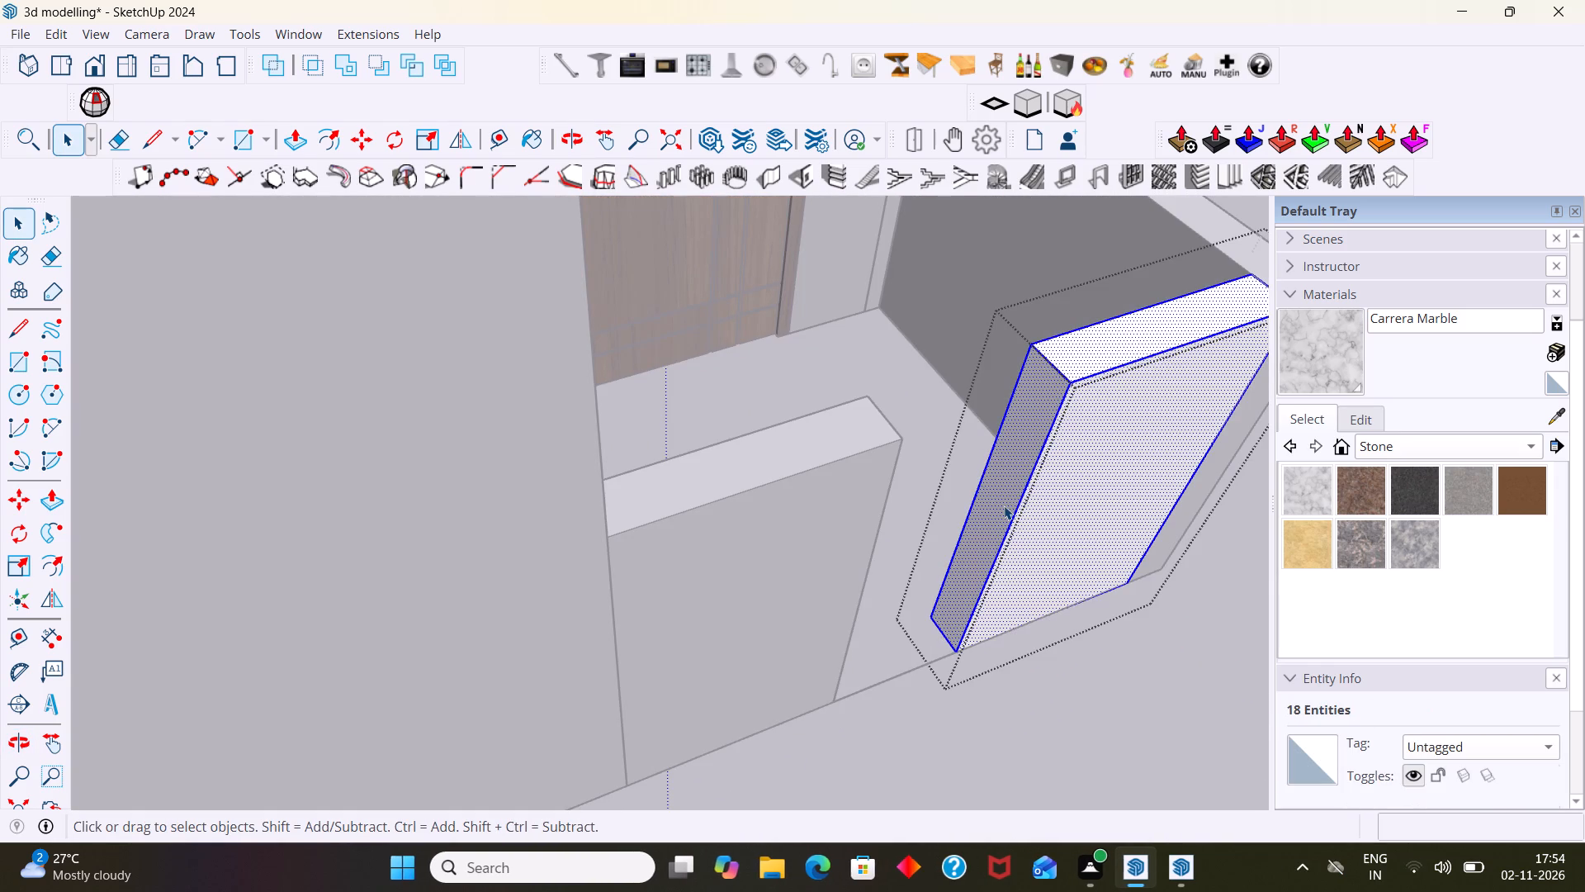
key(p)
click(1004, 505)
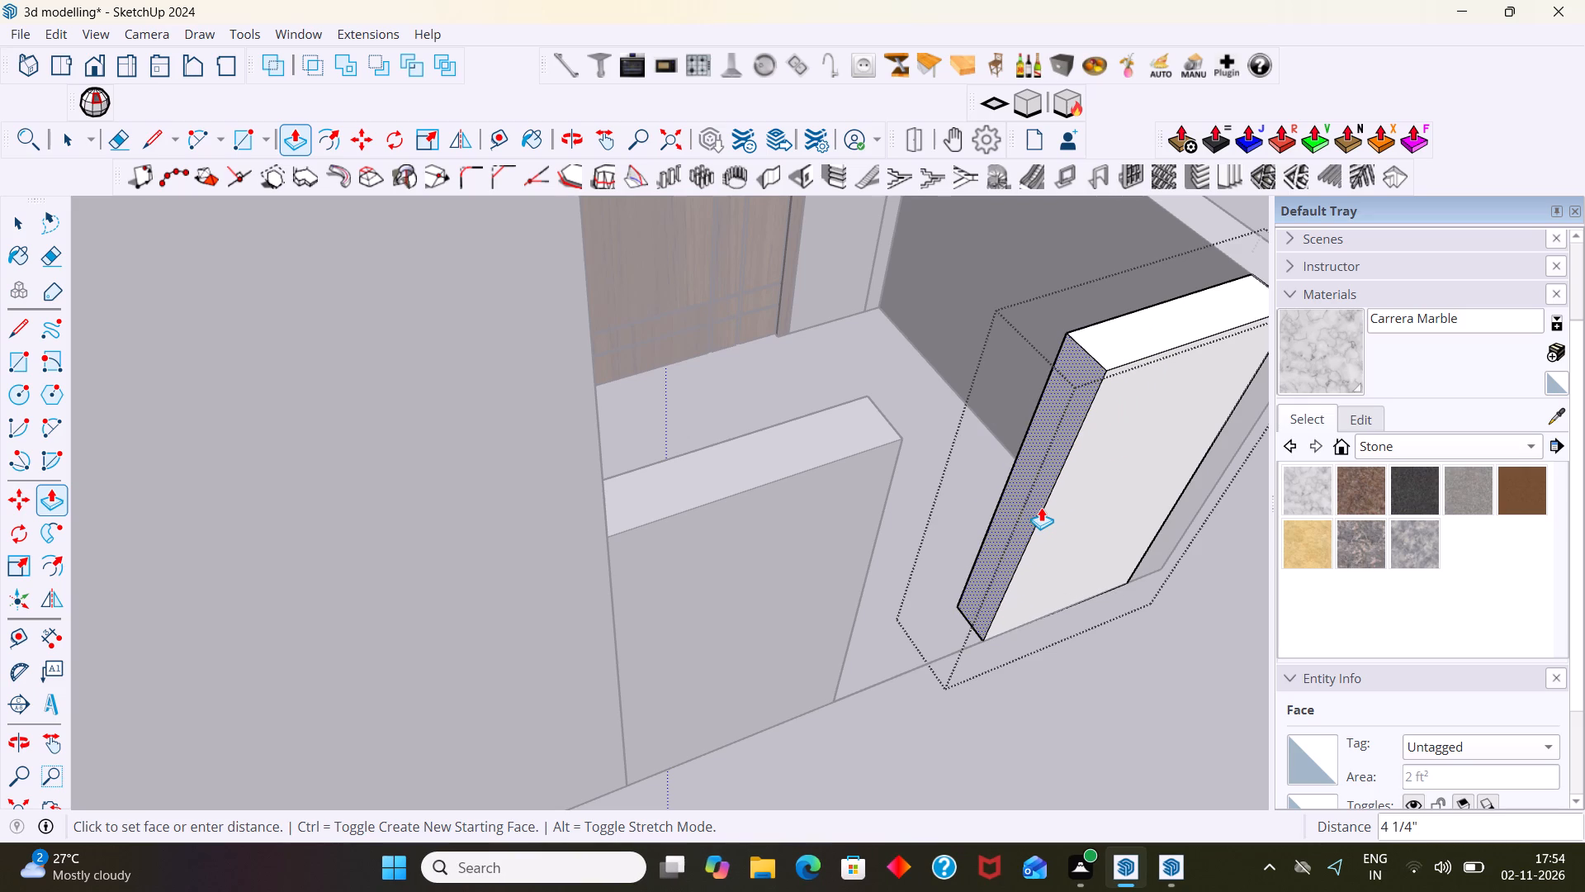
click(1042, 507)
middle_drag(948, 535, 852, 535)
key(space)
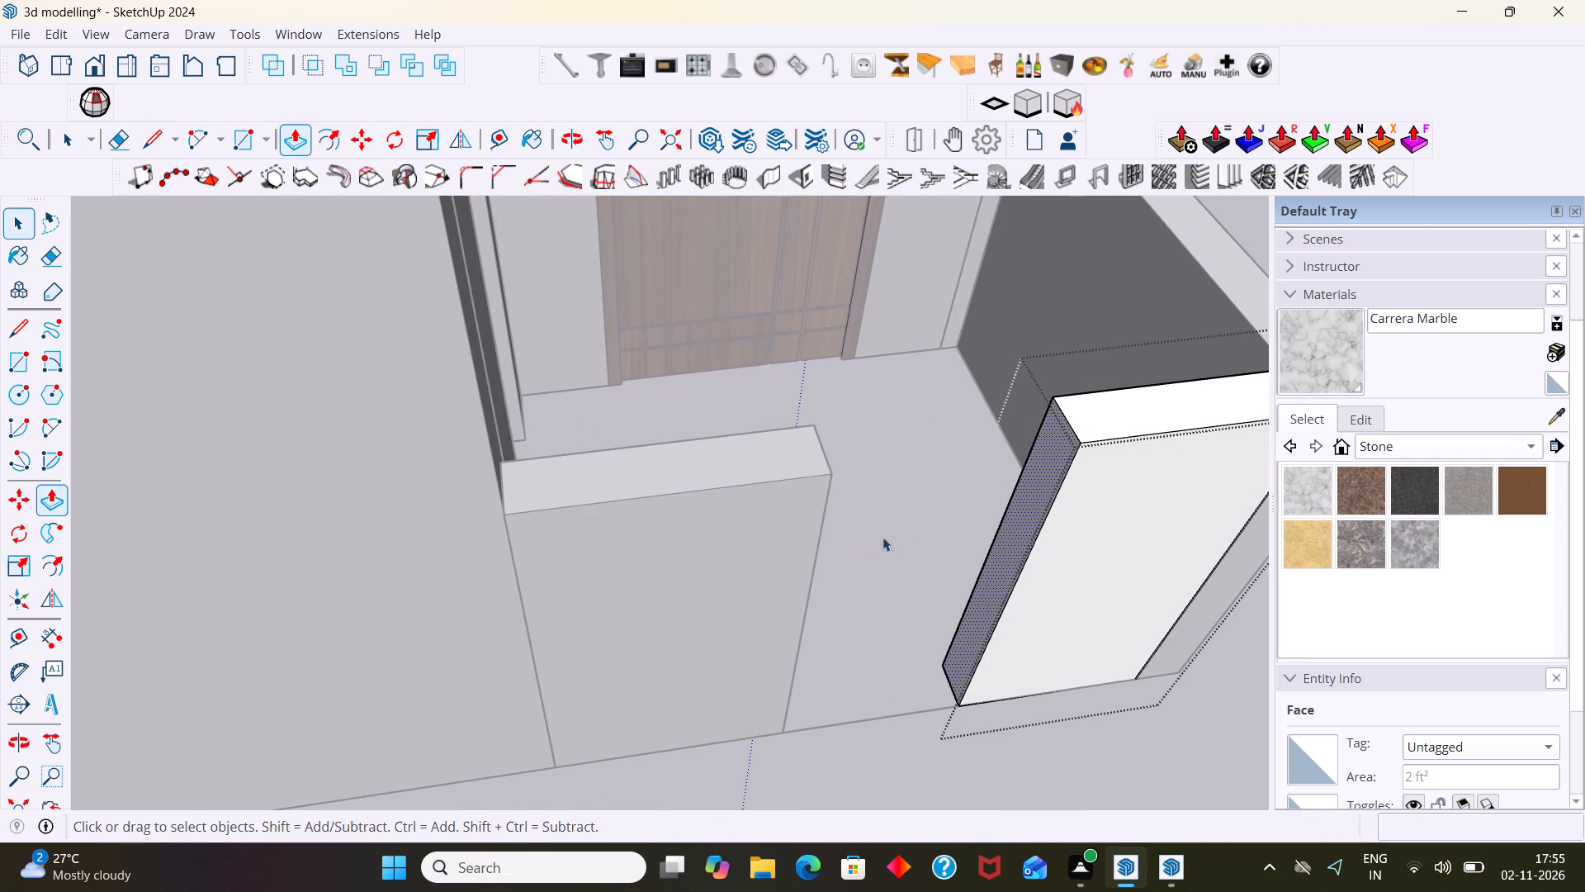
click(977, 747)
Push the opening-side end face of the front wall beside the room back by the same distance, about 4 1/4".
middle_drag(892, 738, 767, 703)
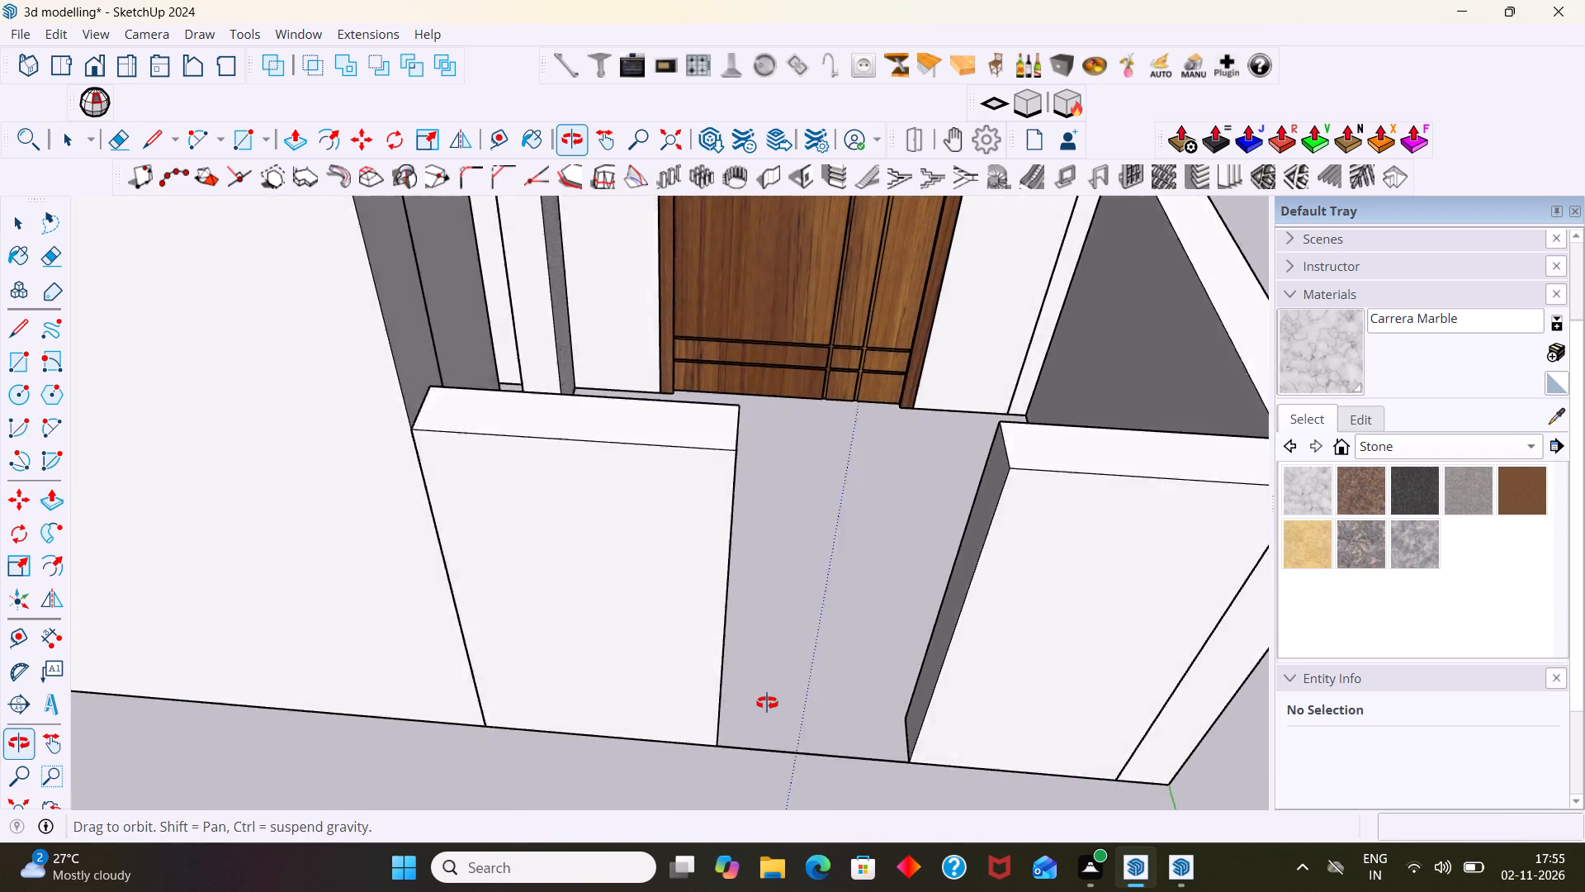
middle_drag(767, 703, 755, 698)
scroll(802, 668, up, 7)
middle_drag(736, 658, 648, 664)
scroll(648, 649, down, 10)
scroll(624, 644, up, 7)
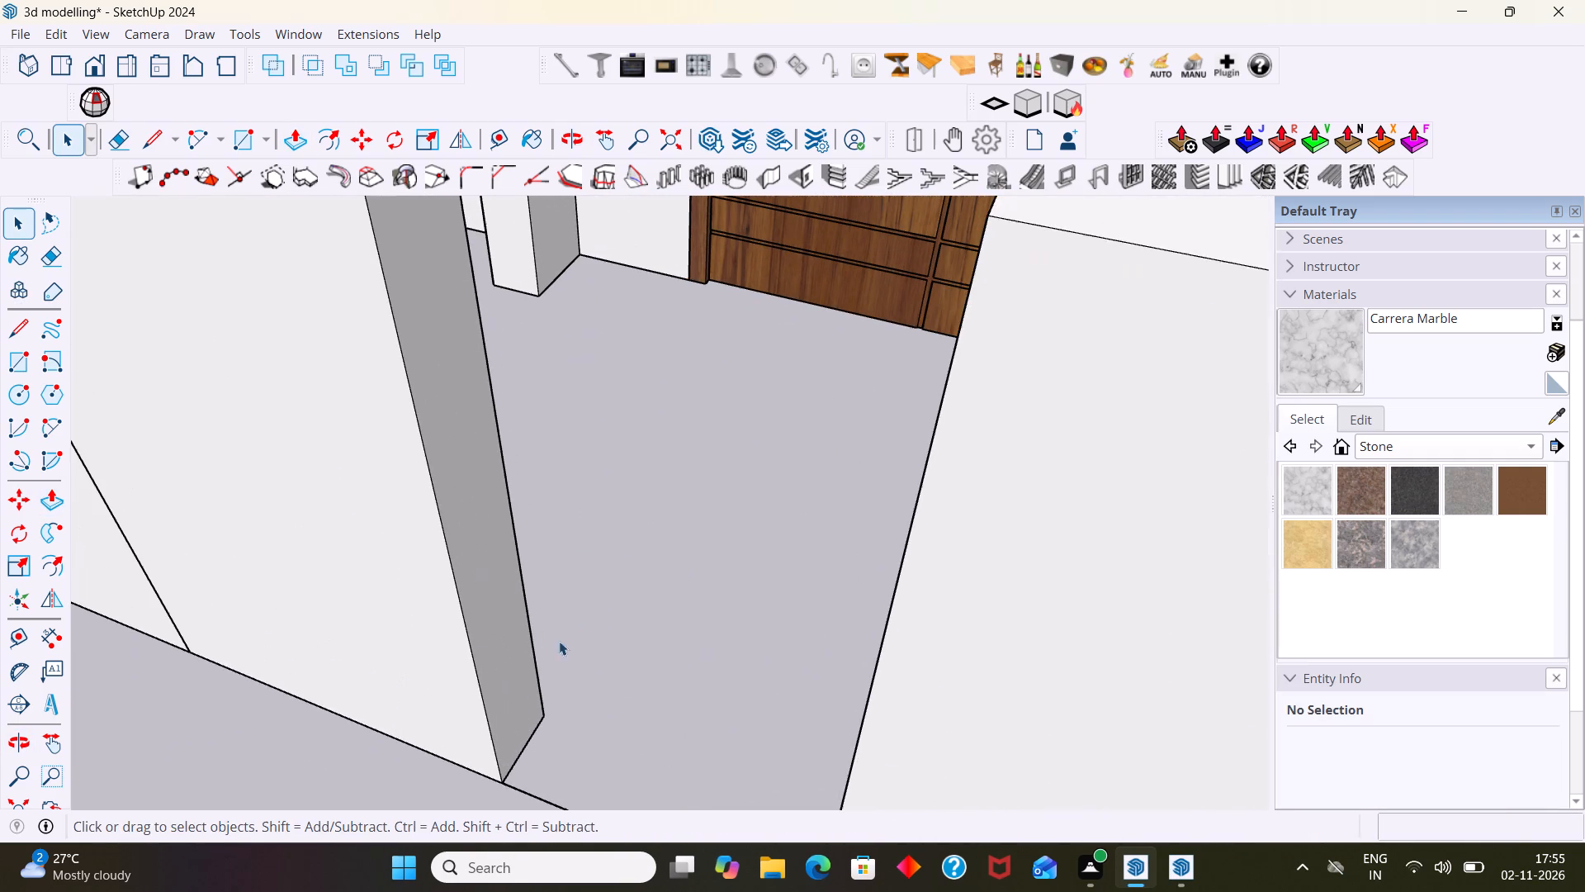
click(518, 636)
triple_click(495, 648)
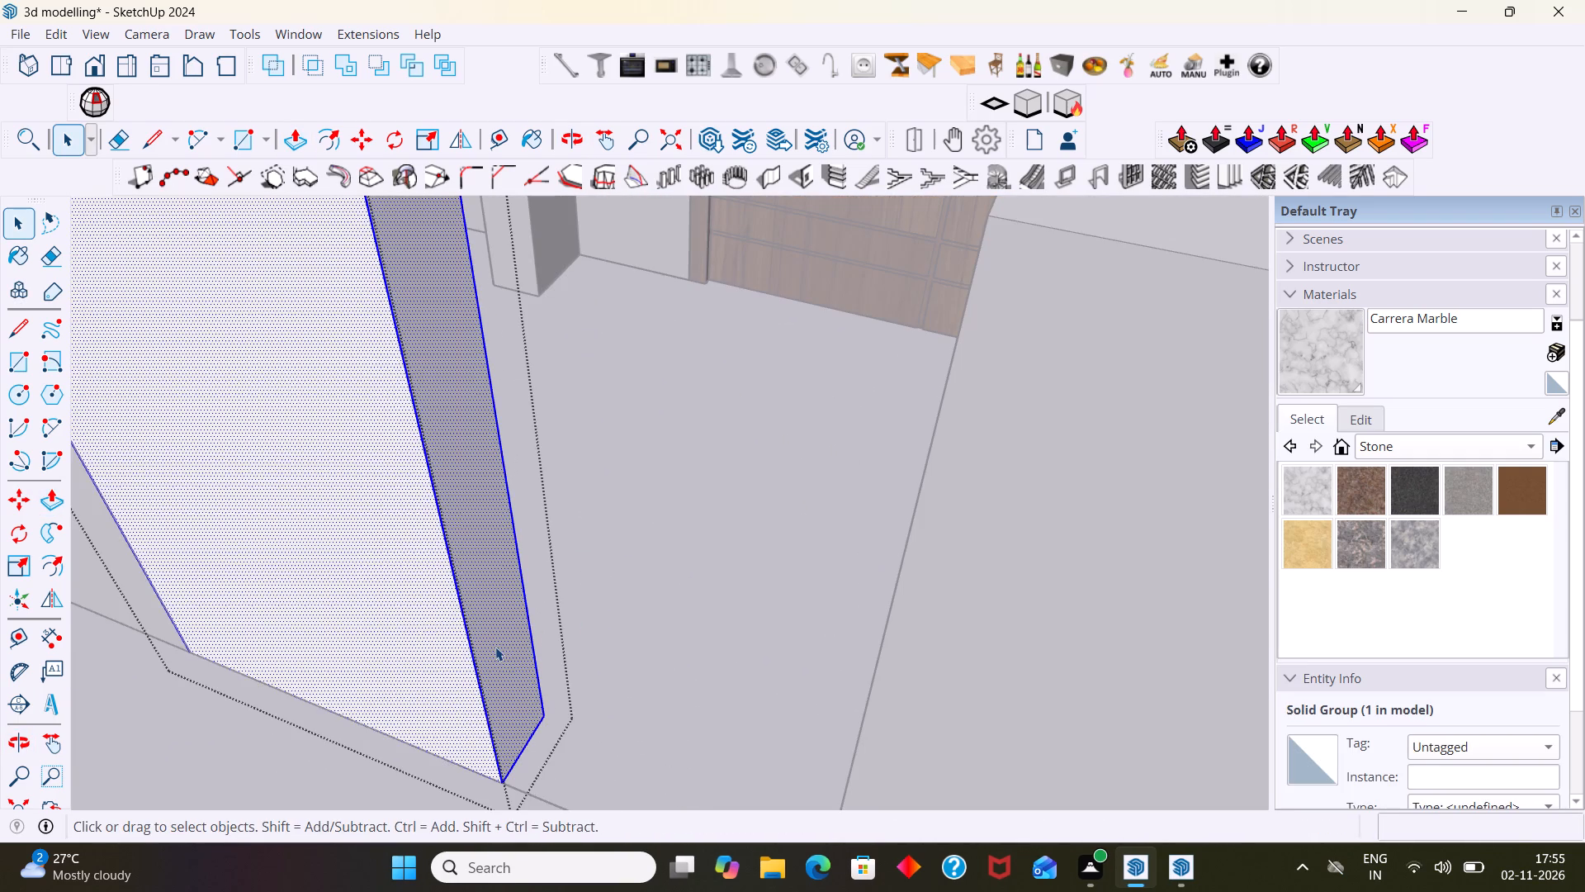
click(495, 647)
key(p)
double_click(501, 646)
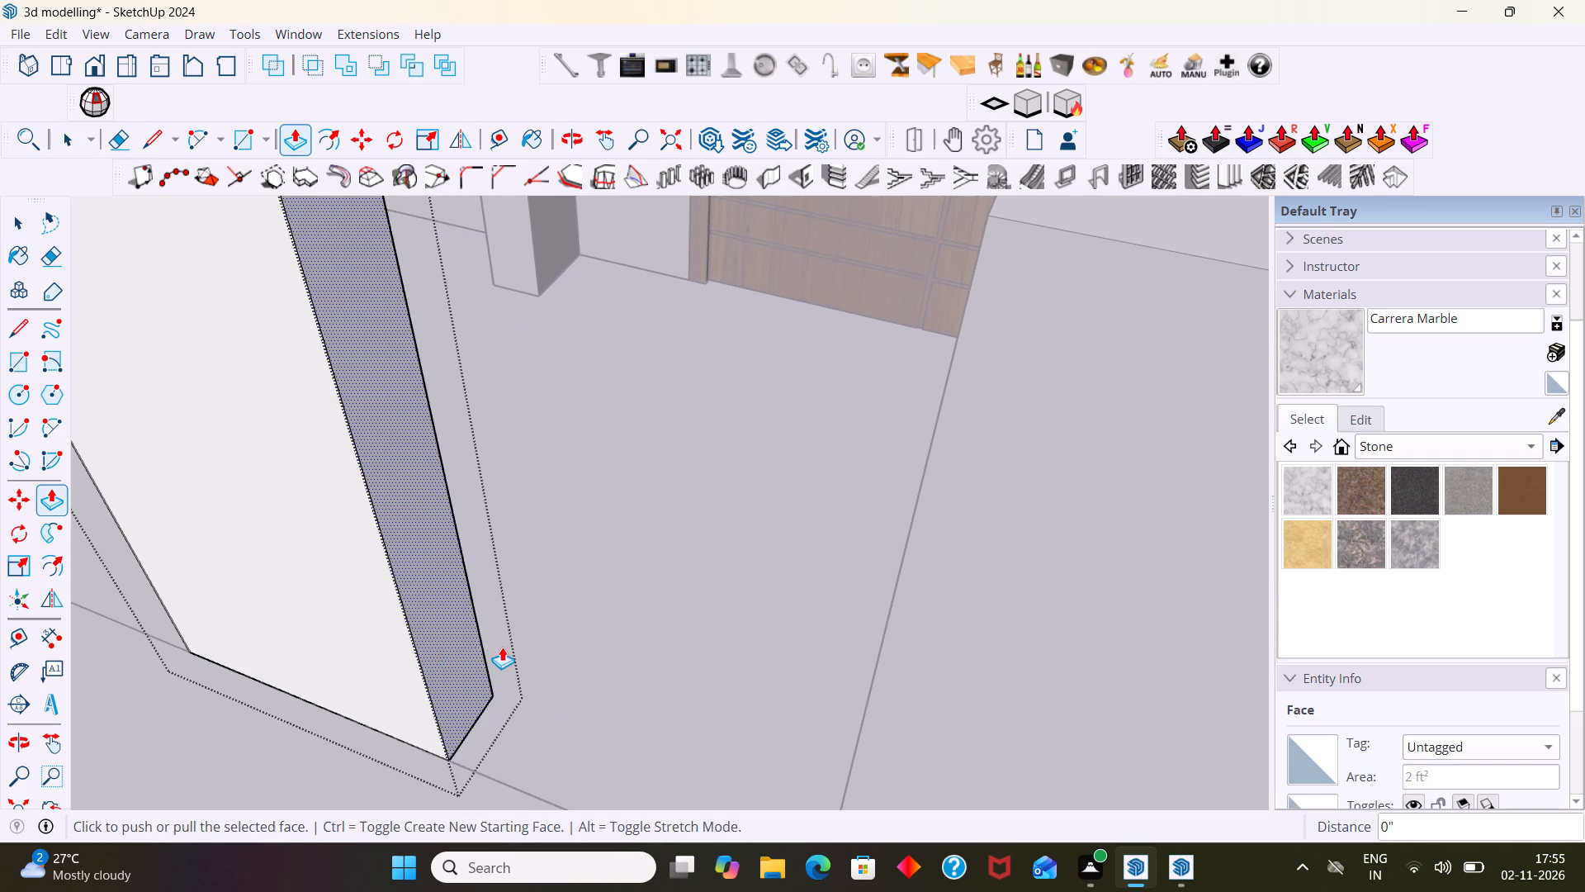
scroll(510, 650, down, 12)
key(space)
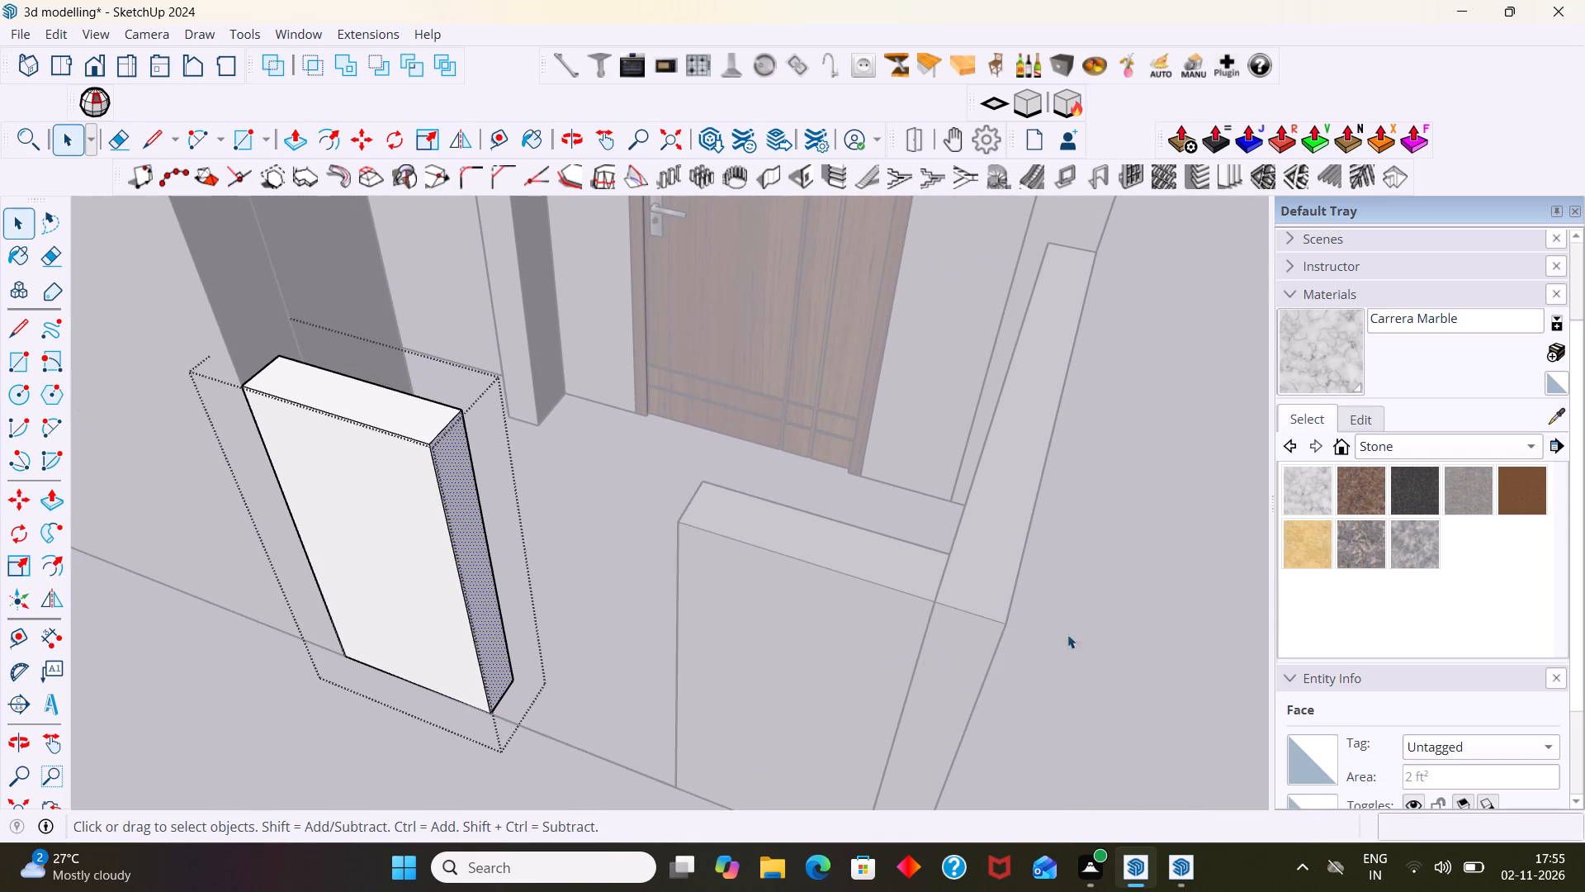
click(1110, 630)
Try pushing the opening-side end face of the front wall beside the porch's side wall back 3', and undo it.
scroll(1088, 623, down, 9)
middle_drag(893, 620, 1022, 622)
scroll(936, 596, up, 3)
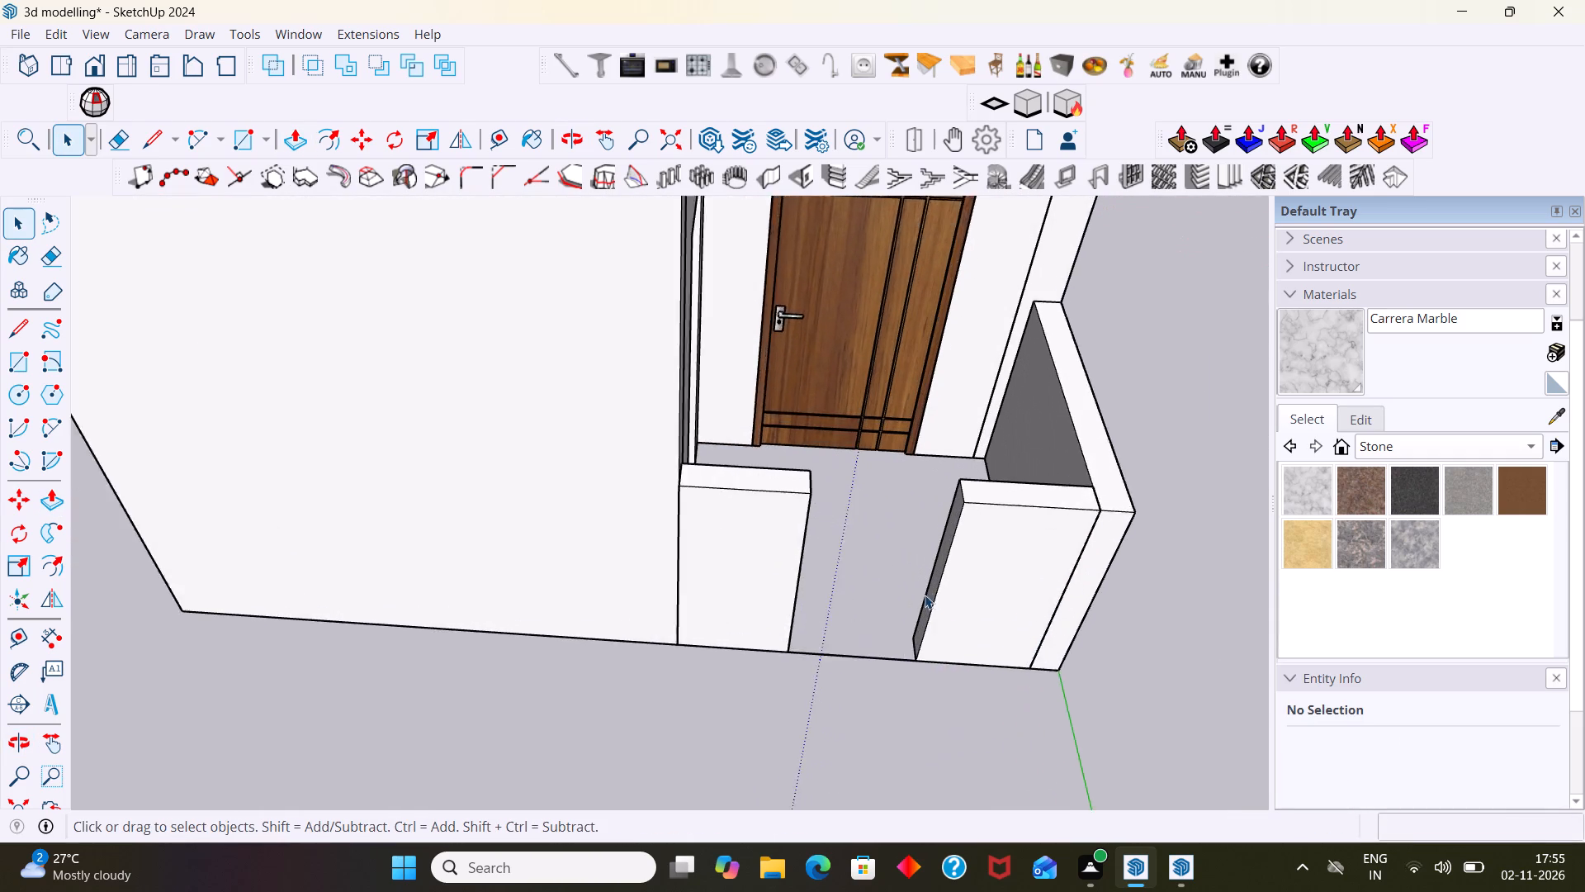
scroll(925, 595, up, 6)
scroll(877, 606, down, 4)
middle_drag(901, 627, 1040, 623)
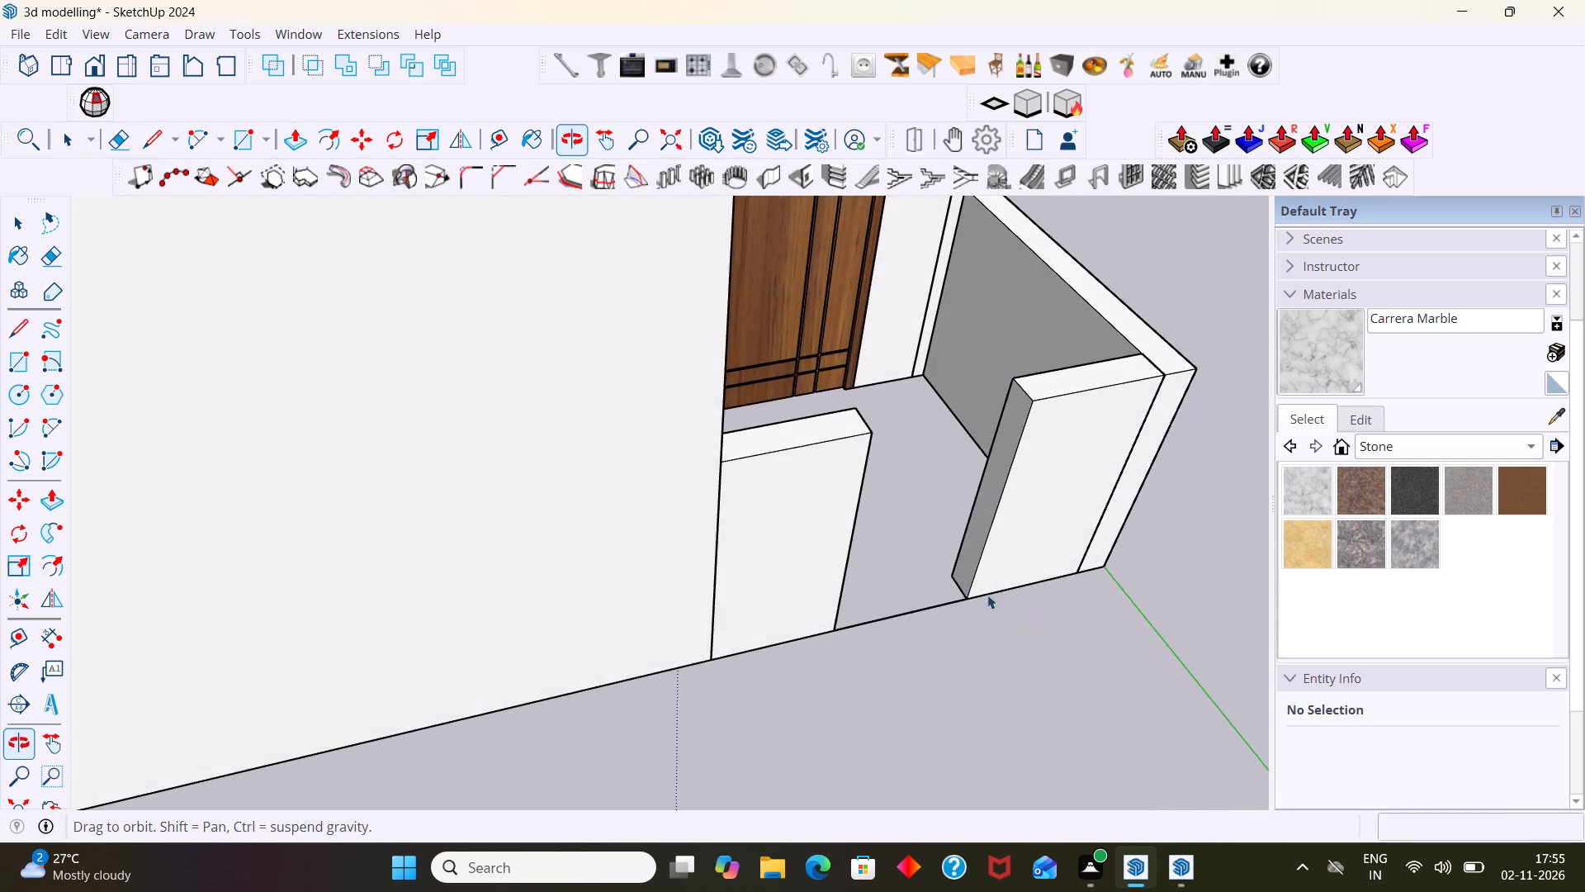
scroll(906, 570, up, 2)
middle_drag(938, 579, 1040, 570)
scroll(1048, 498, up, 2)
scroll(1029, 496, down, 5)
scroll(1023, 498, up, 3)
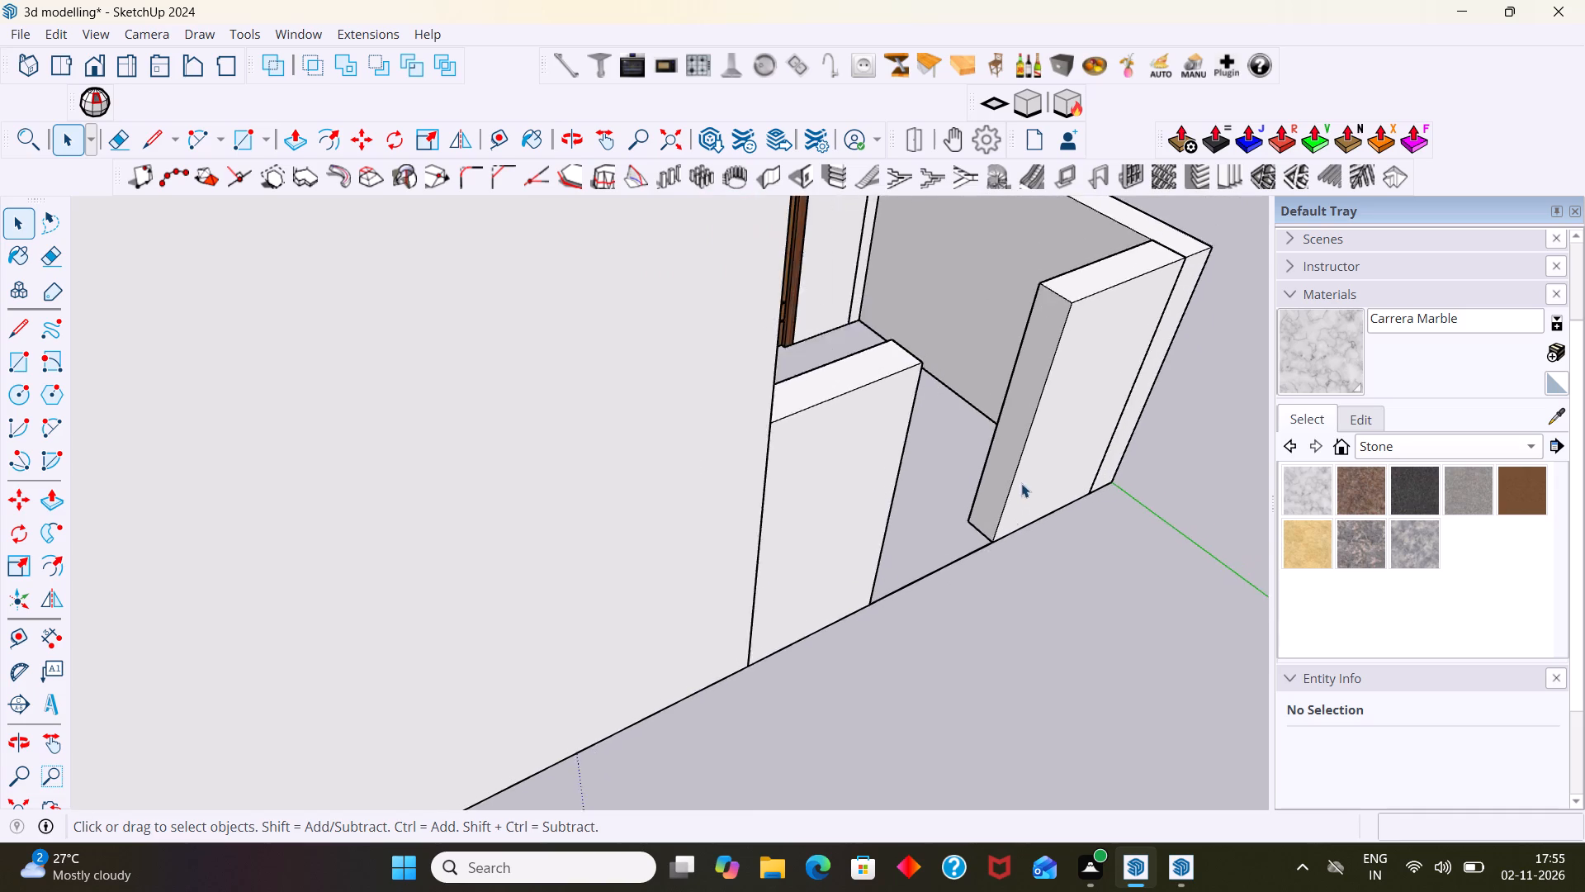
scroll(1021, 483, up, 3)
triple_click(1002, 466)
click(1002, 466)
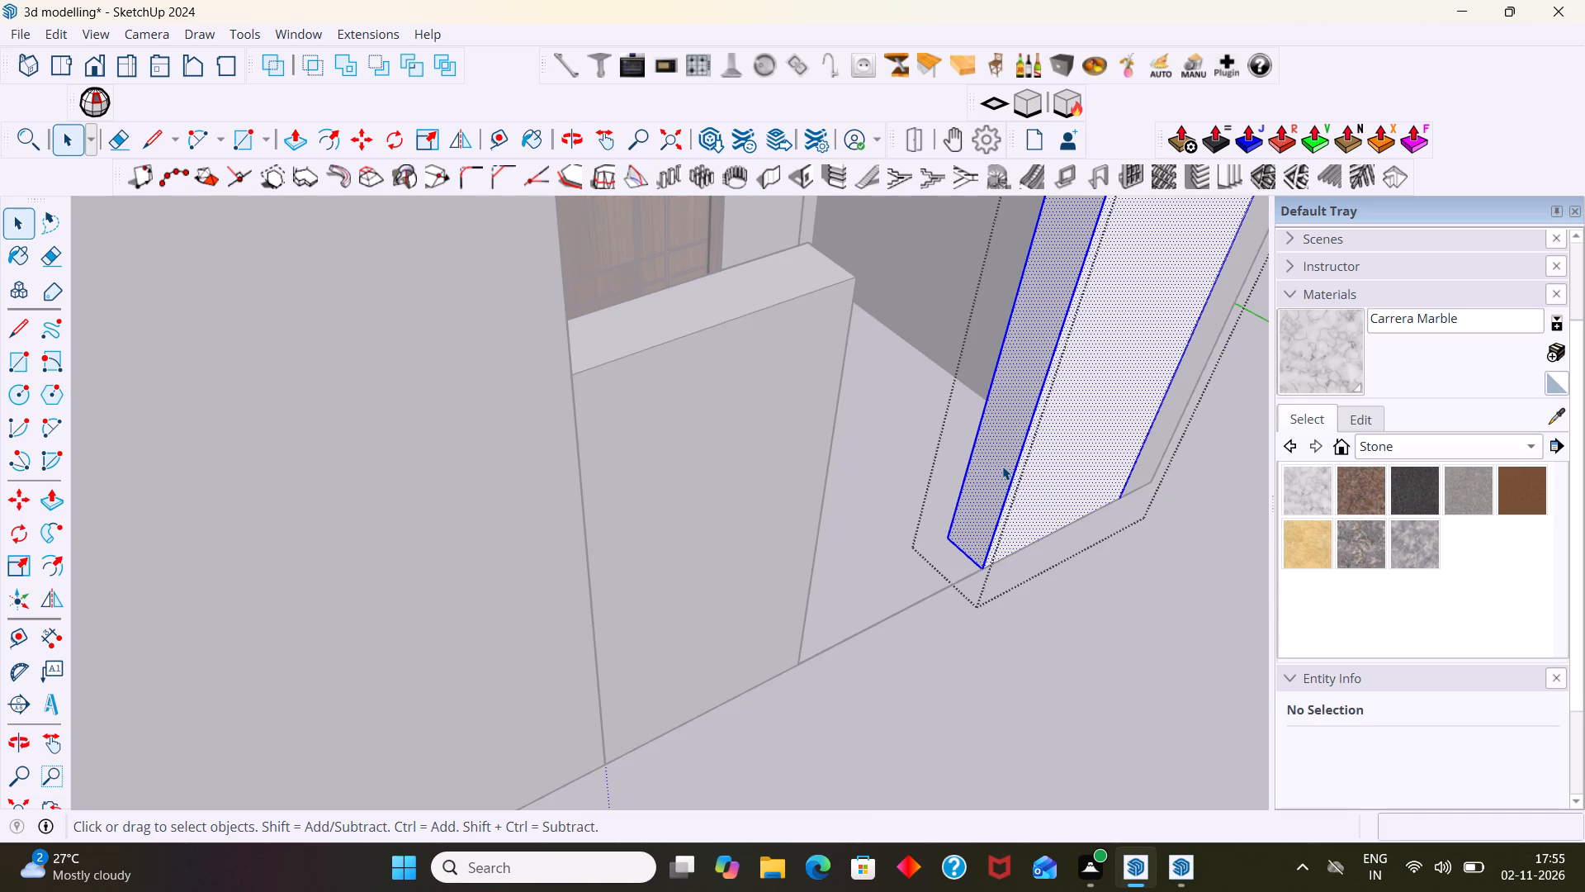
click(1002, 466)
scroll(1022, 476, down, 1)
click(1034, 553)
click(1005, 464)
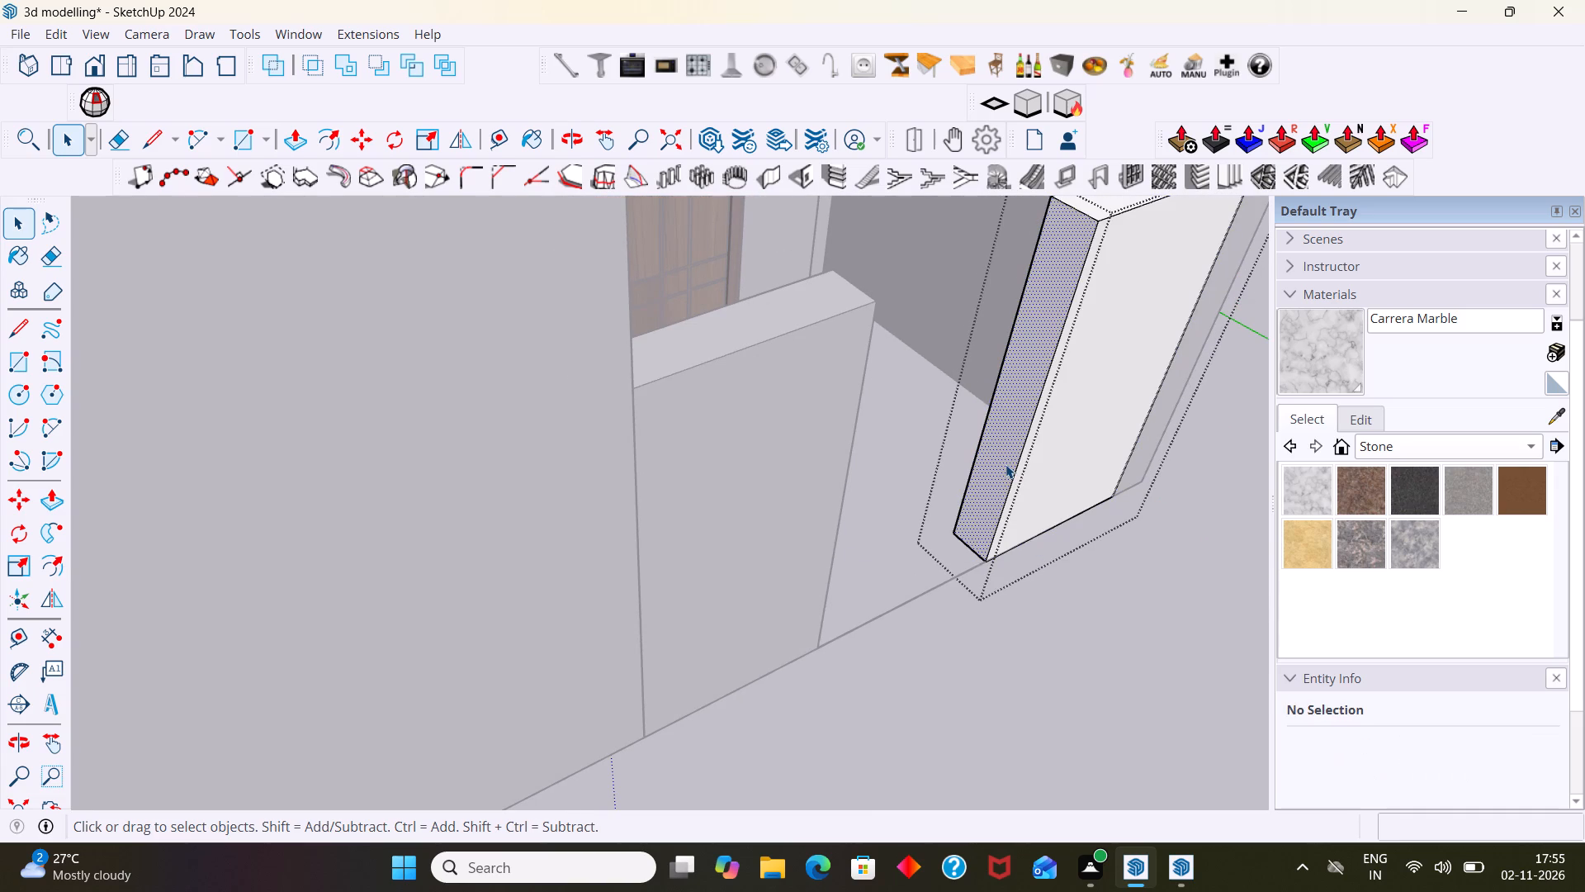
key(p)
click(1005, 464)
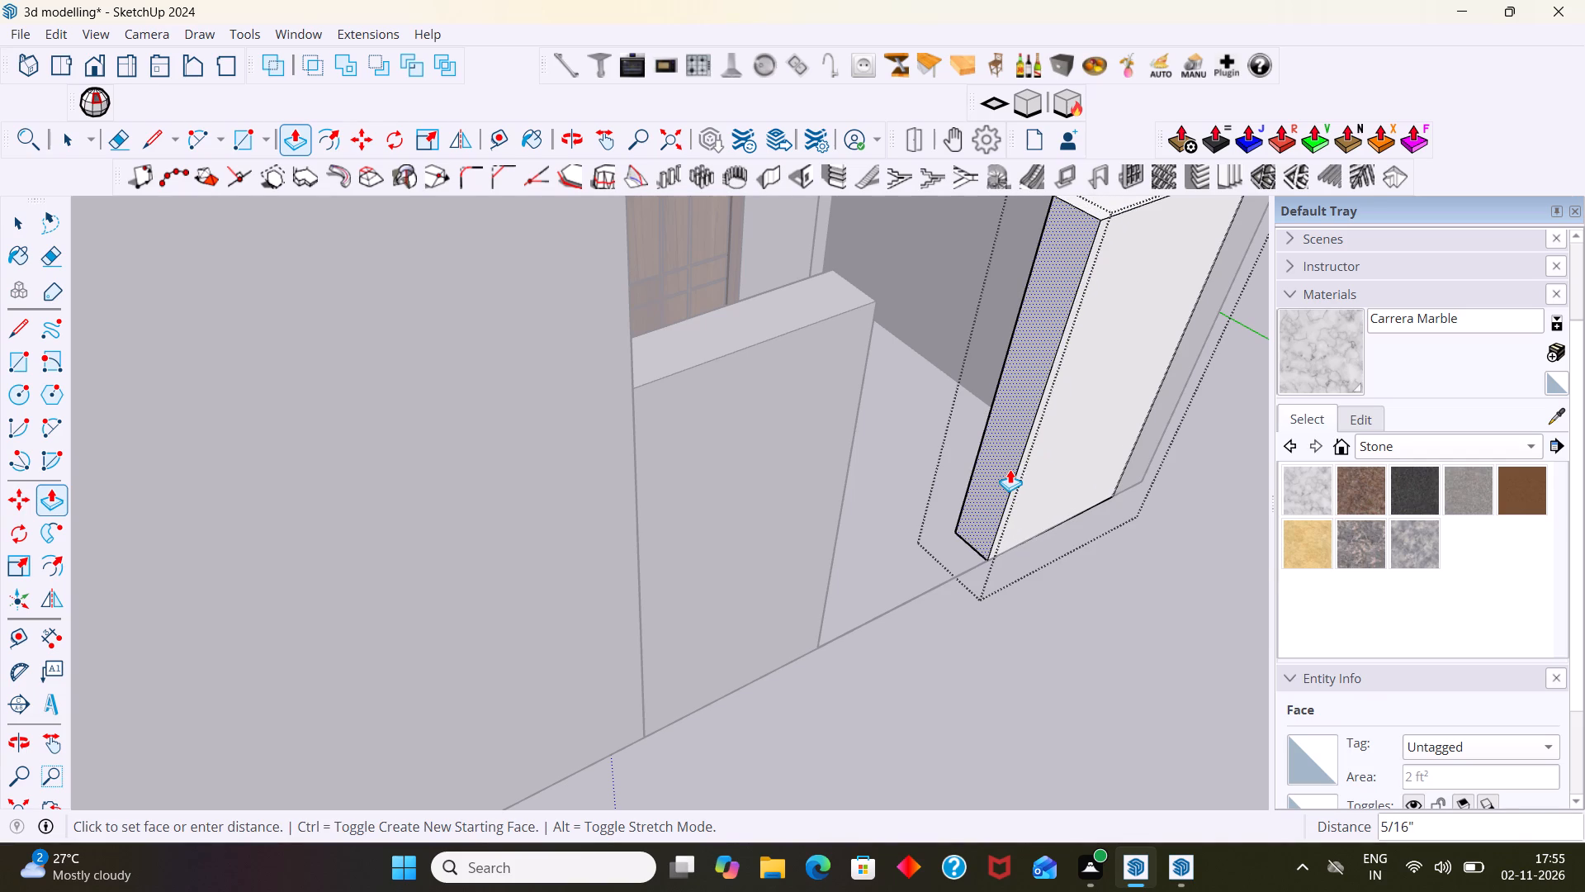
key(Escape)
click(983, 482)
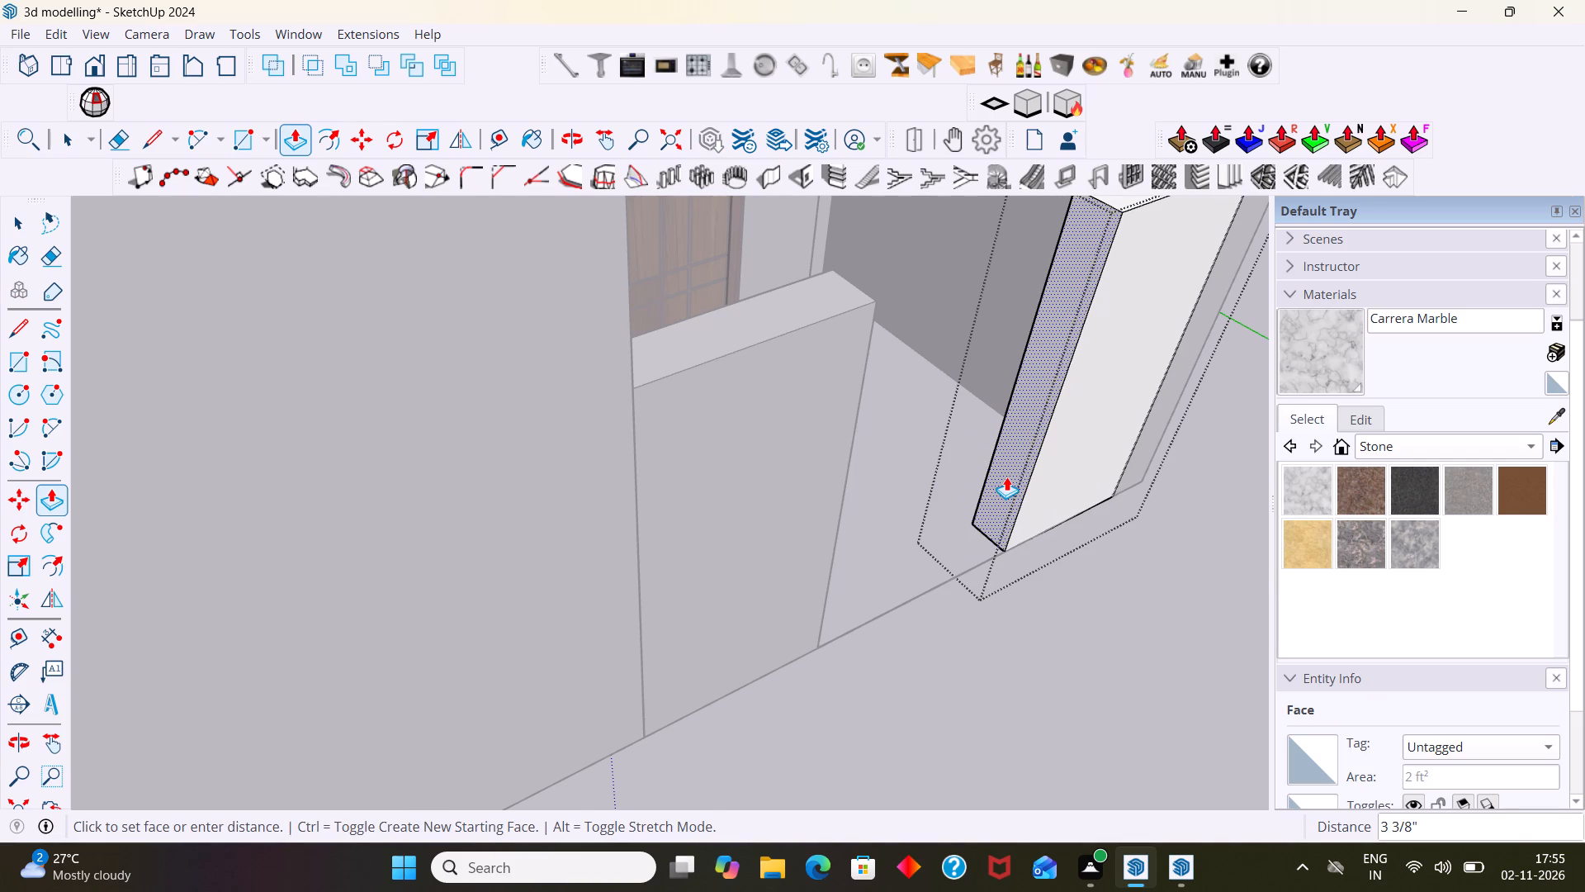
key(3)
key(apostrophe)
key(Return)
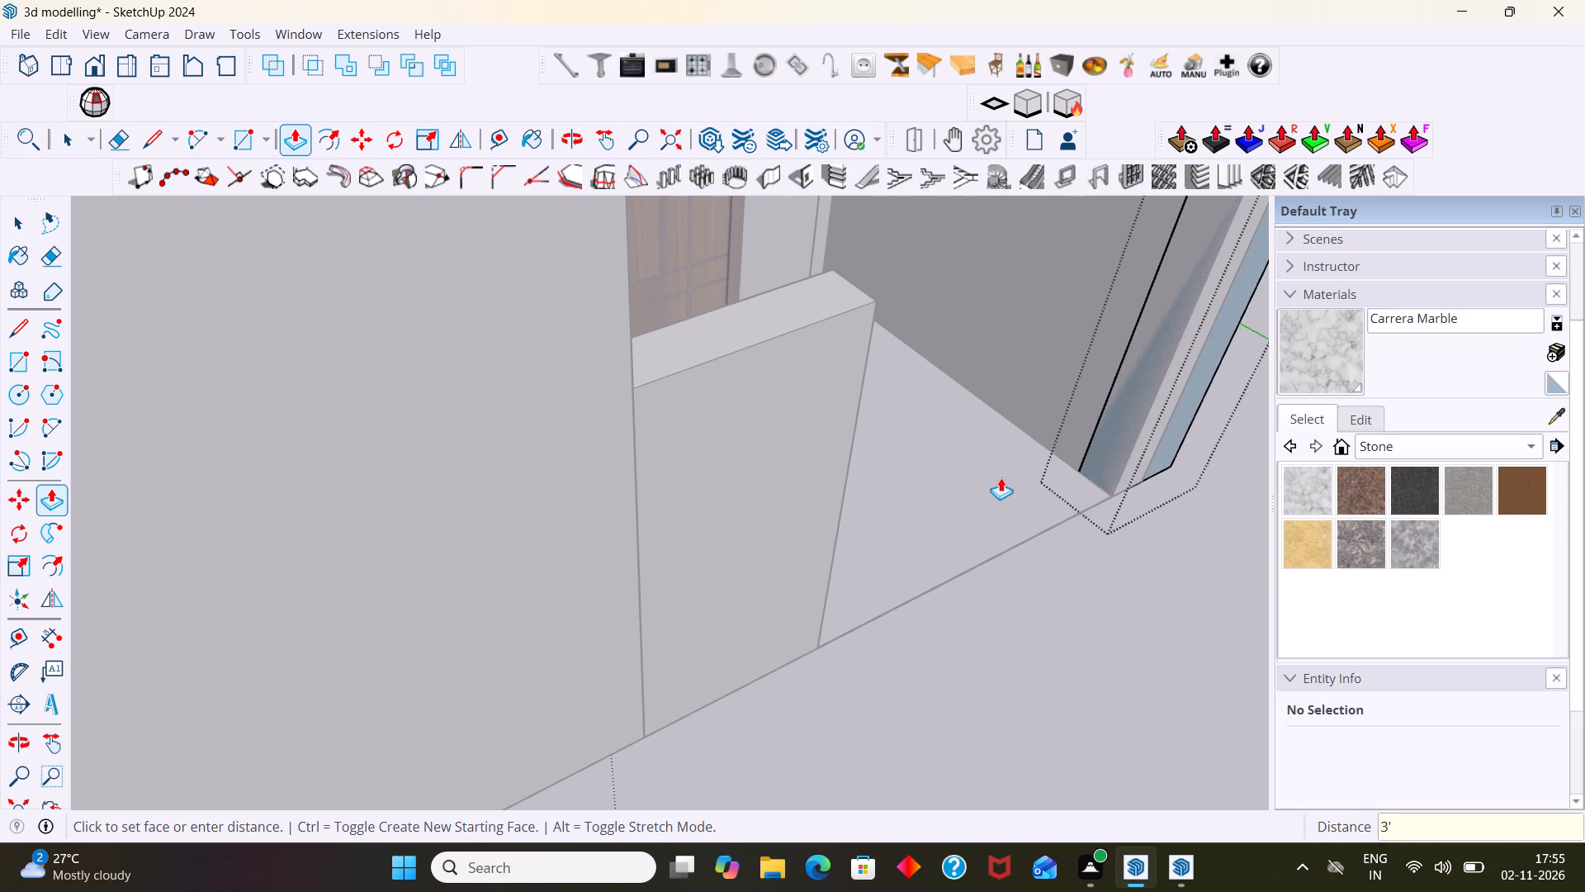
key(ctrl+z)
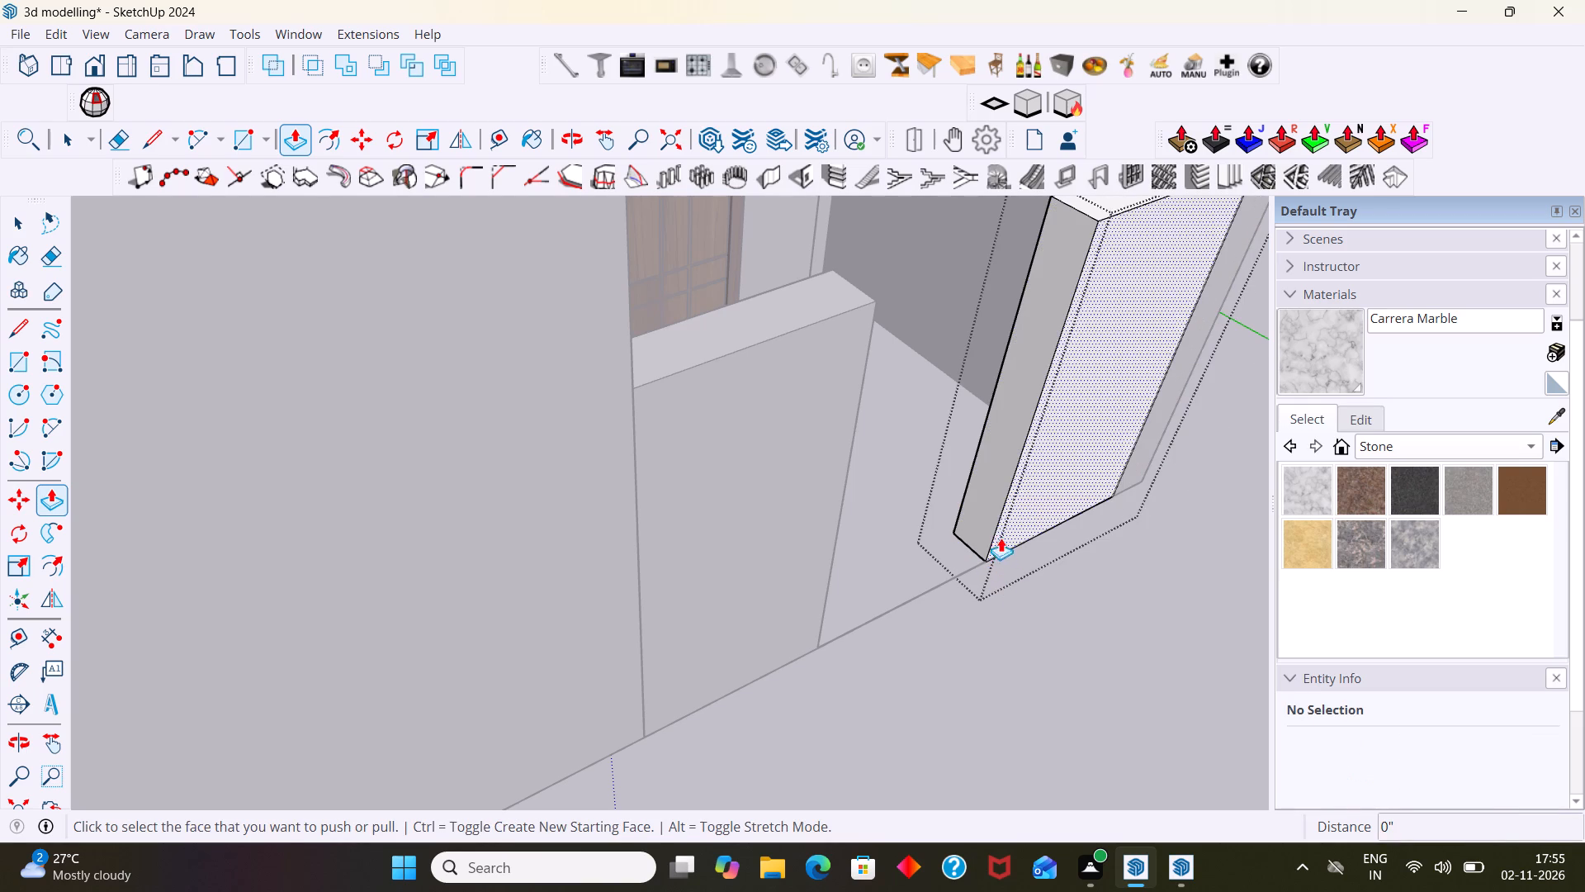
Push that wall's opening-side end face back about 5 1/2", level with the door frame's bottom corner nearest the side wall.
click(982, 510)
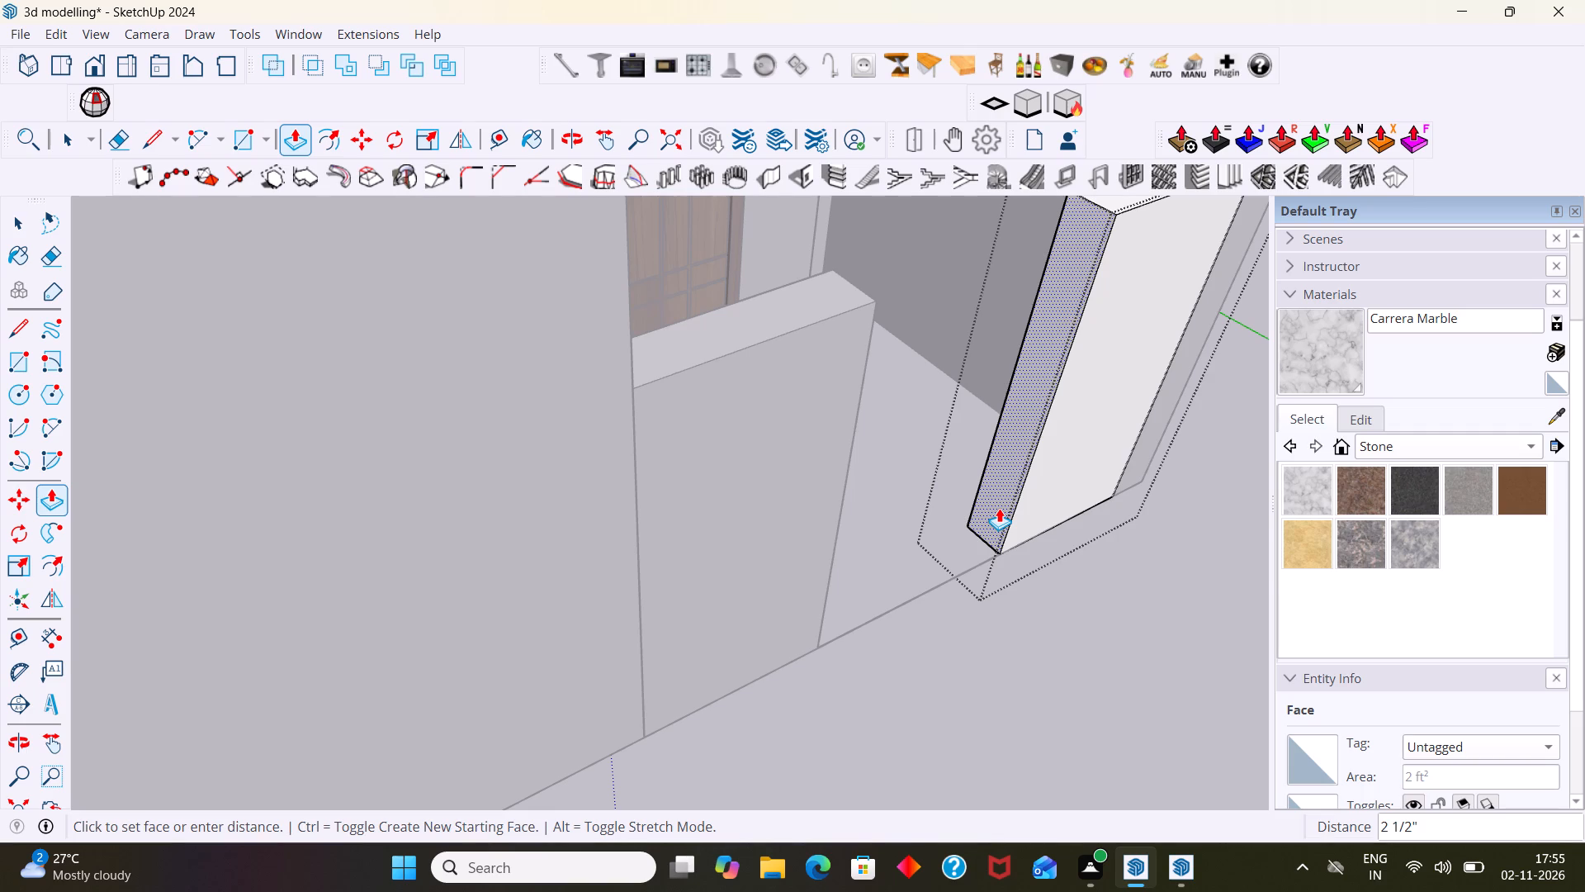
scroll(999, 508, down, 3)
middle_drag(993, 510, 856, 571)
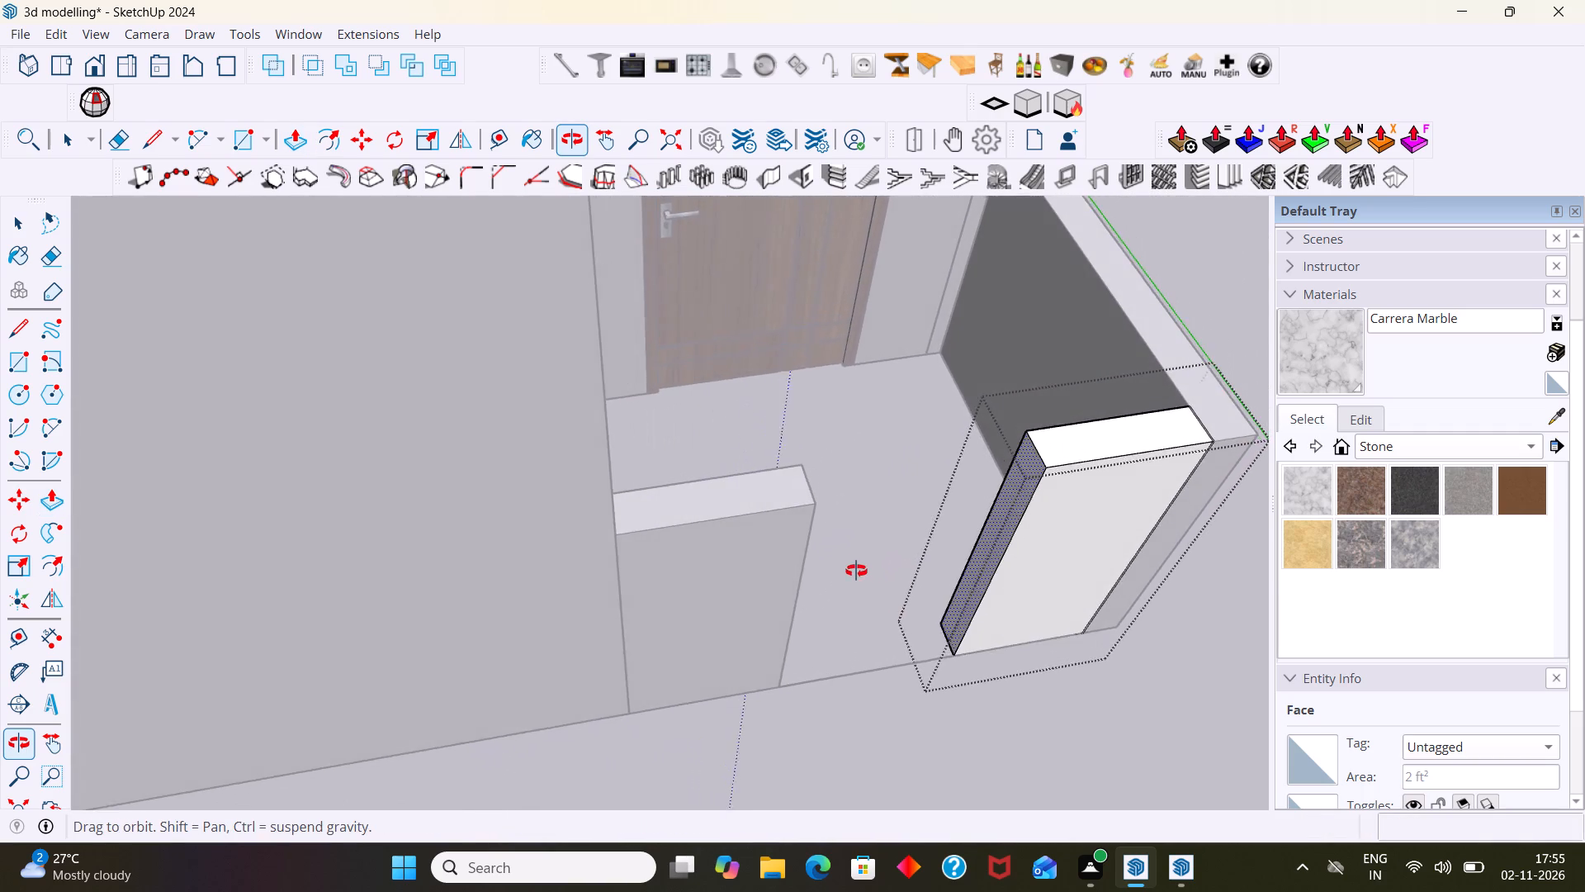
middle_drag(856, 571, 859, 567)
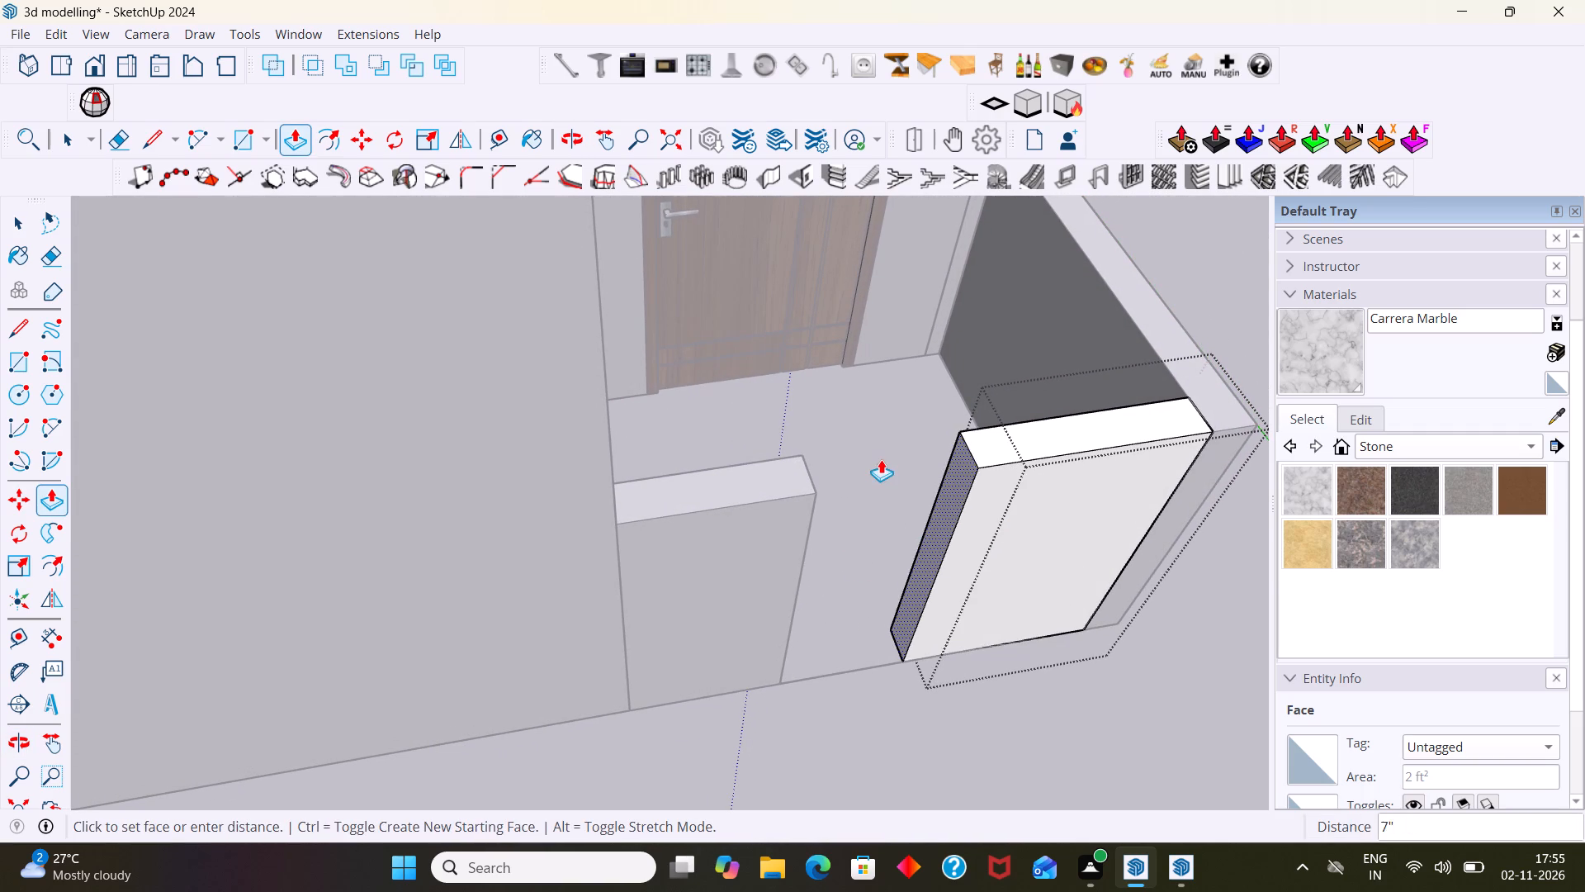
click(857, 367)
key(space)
Push the opening-side end face of the front wall beside the room back about 7 1/8", level with the door frame's handle-side bottom corner.
middle_drag(874, 498, 780, 494)
scroll(778, 493, down, 7)
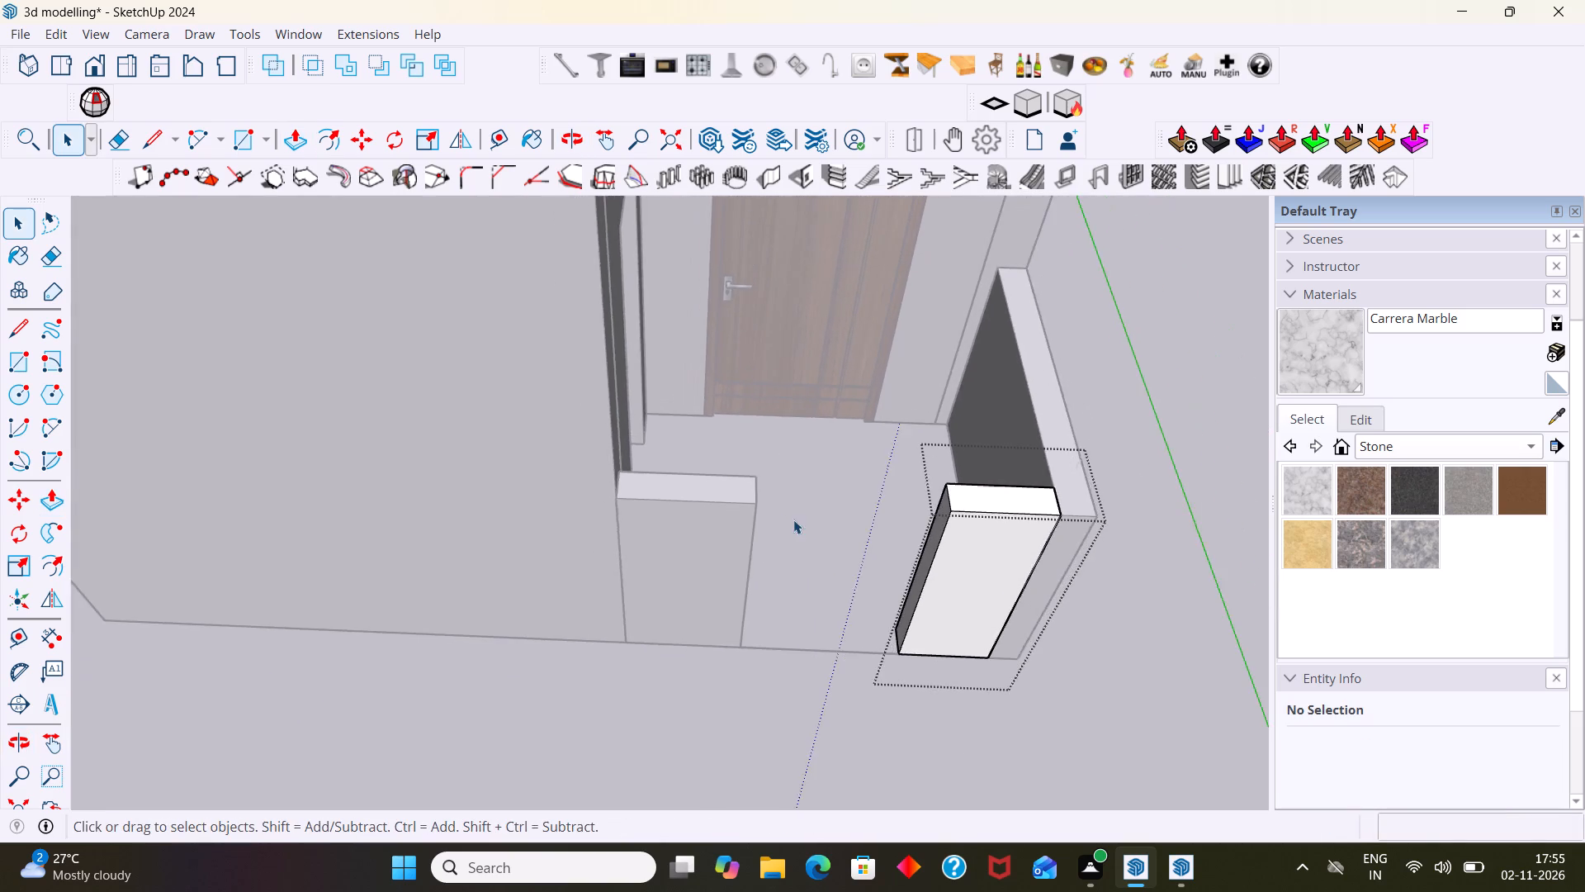
middle_drag(794, 521, 715, 500)
scroll(722, 512, up, 5)
scroll(720, 543, down, 14)
middle_drag(729, 560, 726, 556)
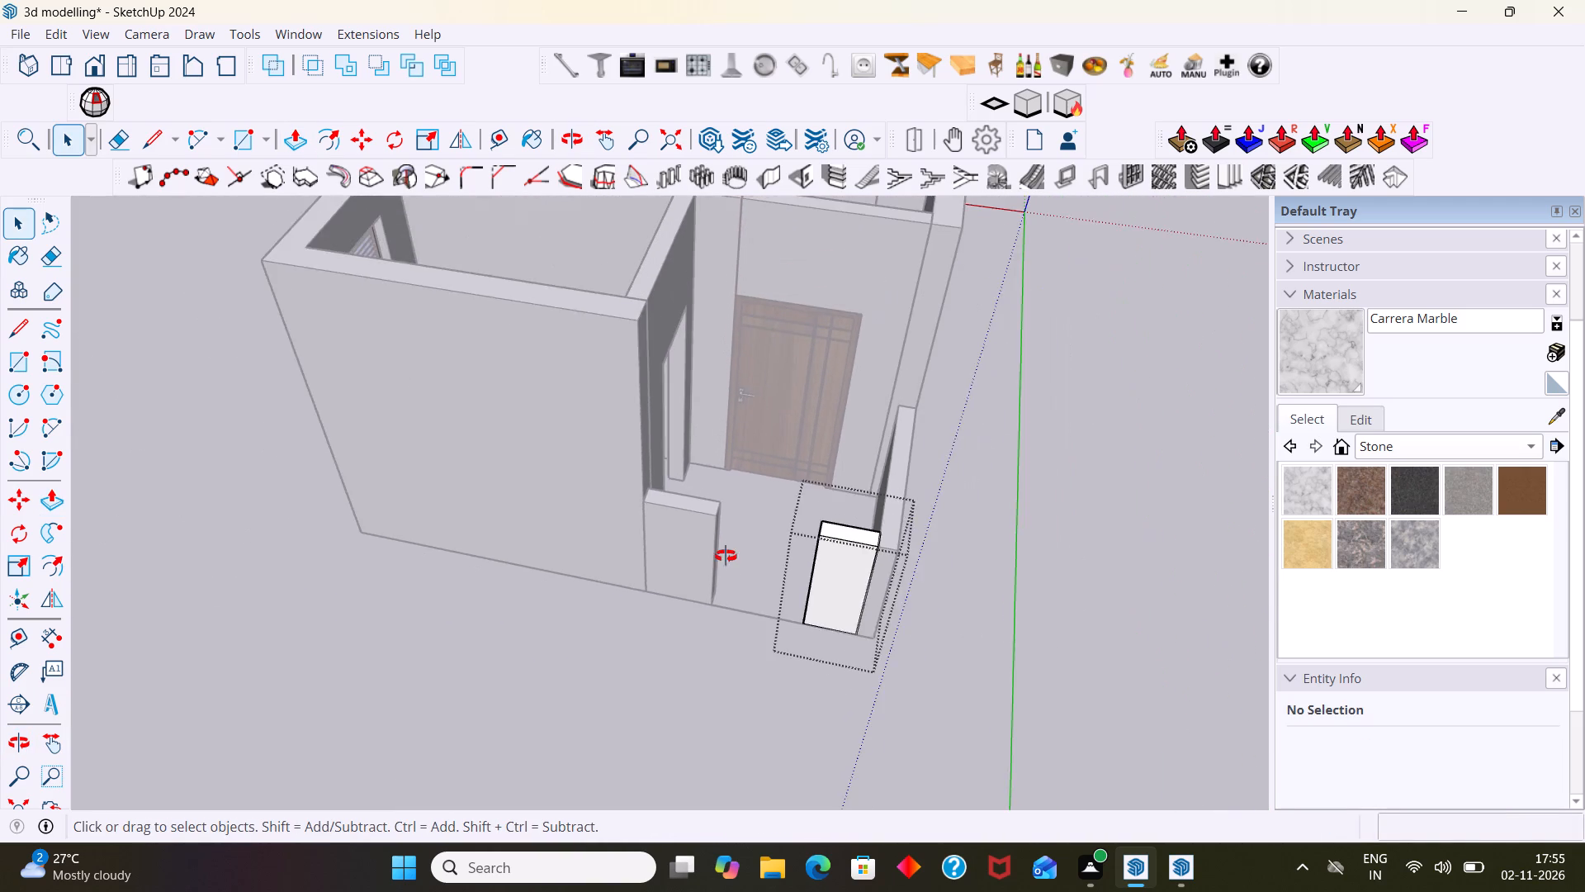
middle_drag(726, 556, 647, 527)
scroll(687, 521, up, 7)
click(676, 535)
scroll(679, 539, up, 4)
double_click(676, 542)
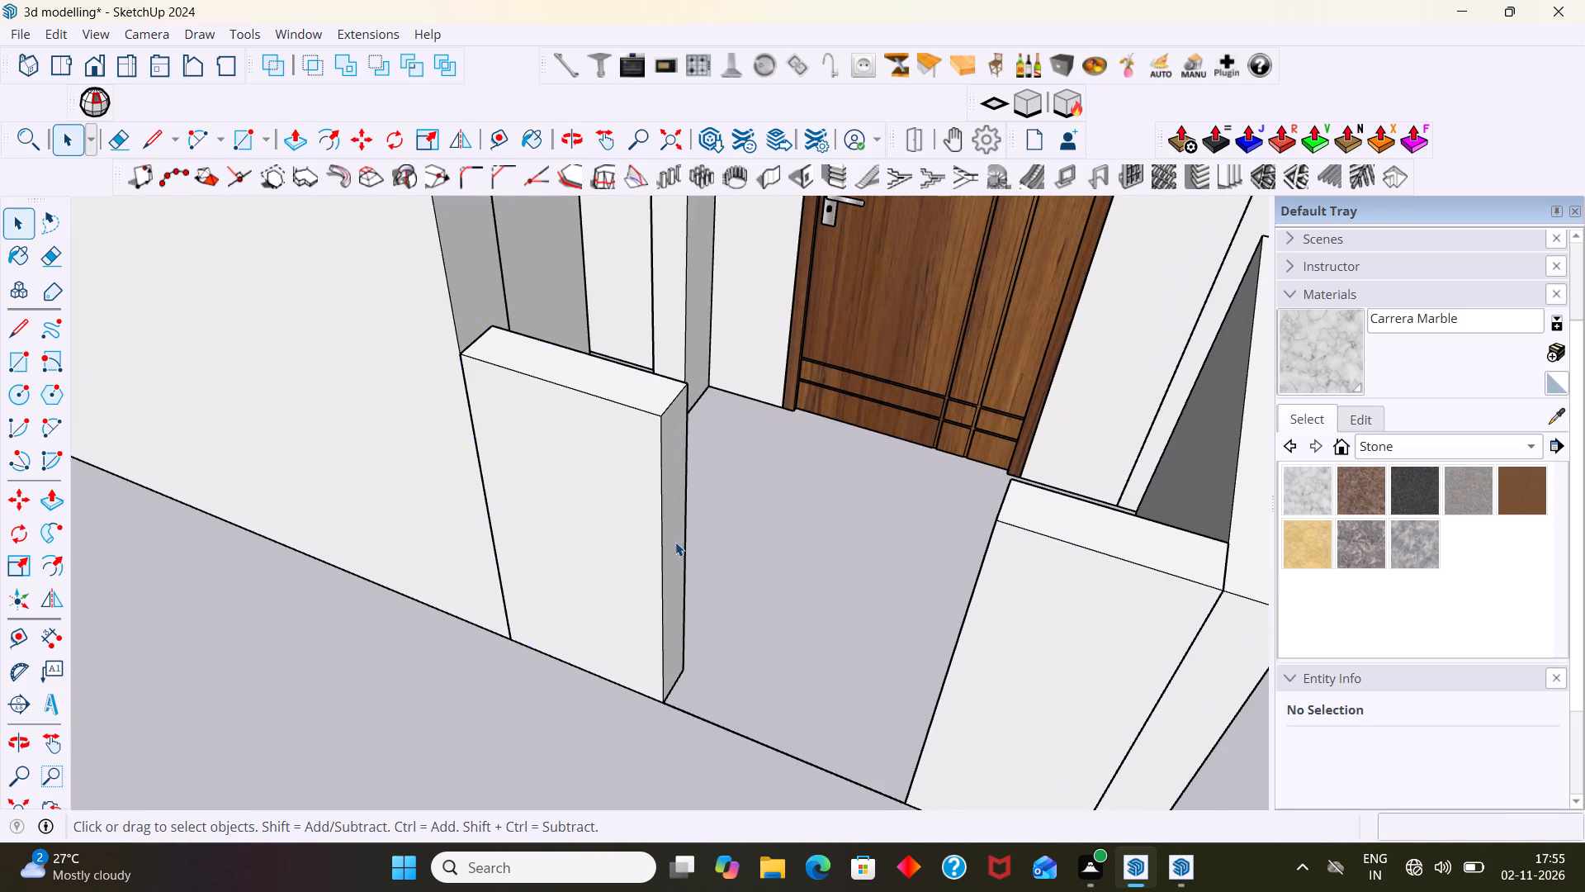
click(675, 543)
key(p)
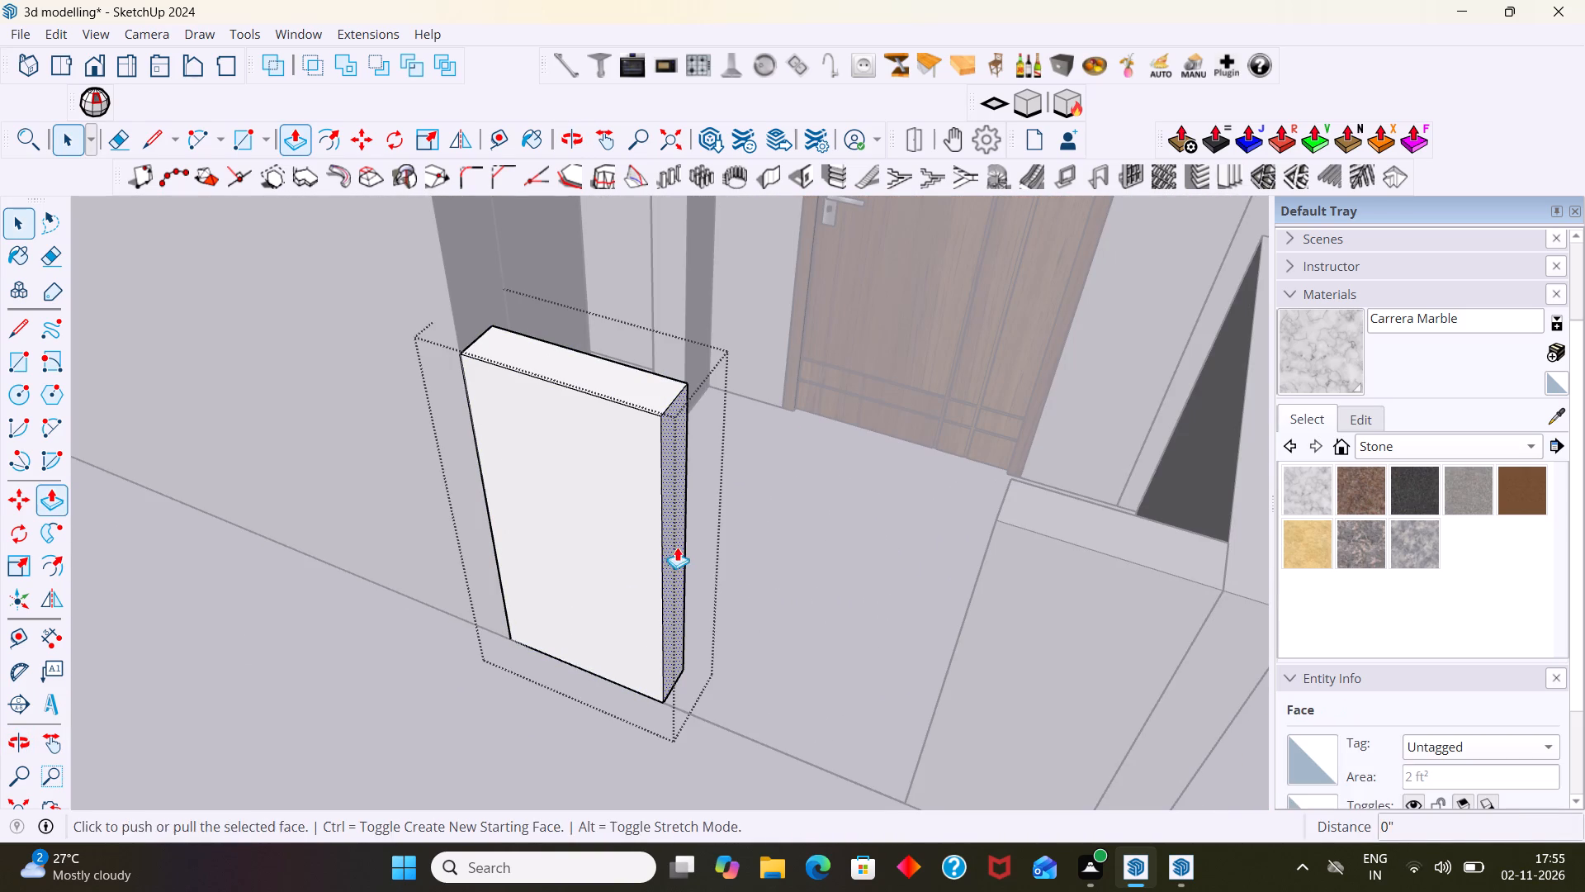
click(677, 547)
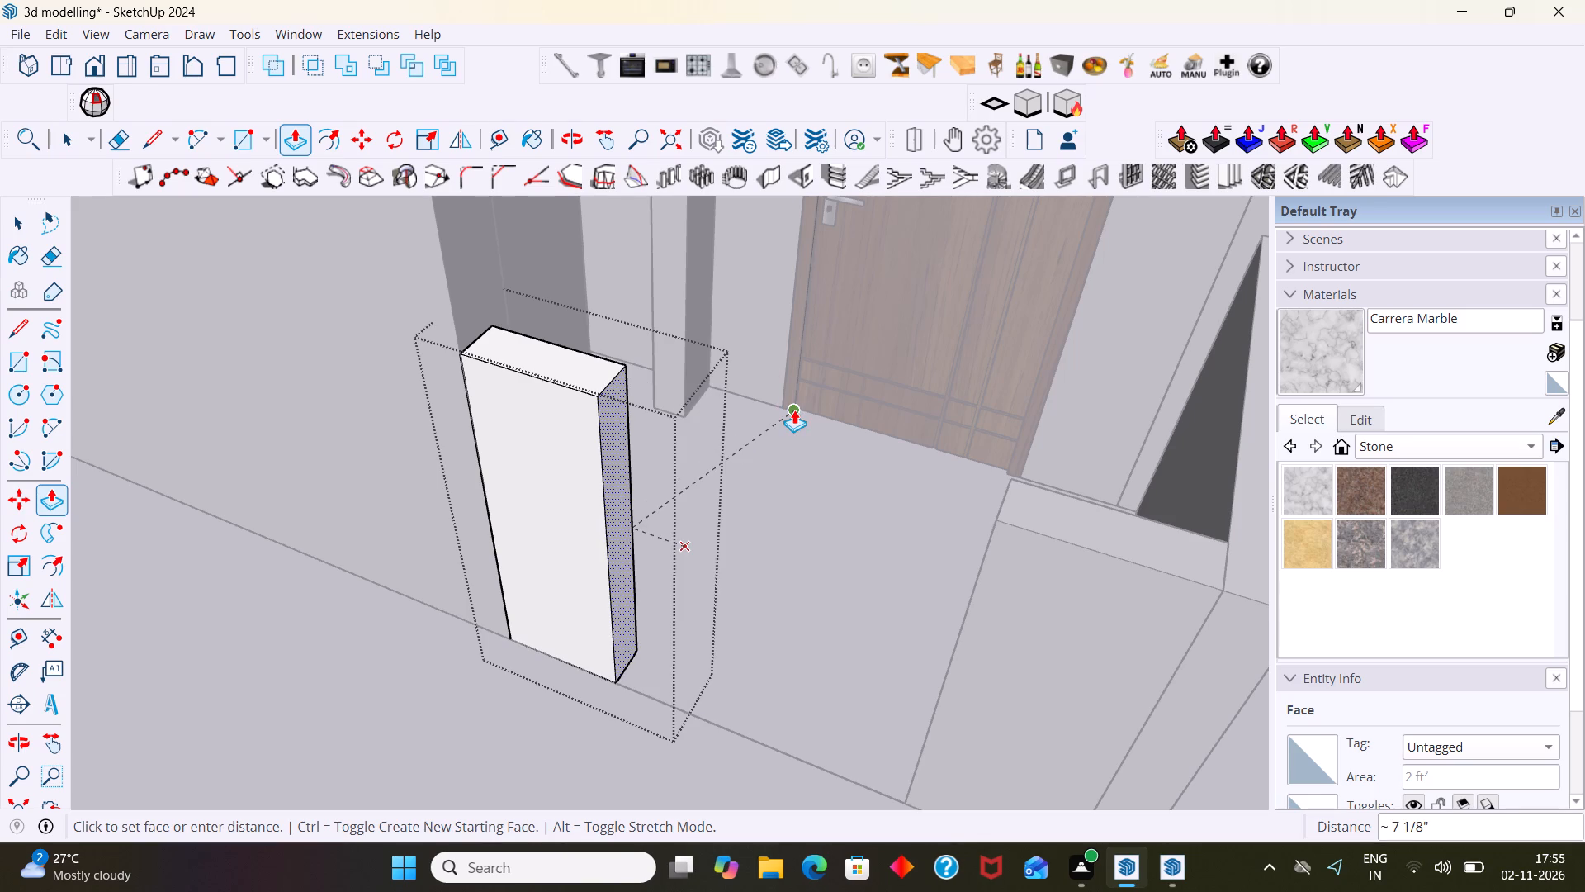
click(794, 410)
key(space)
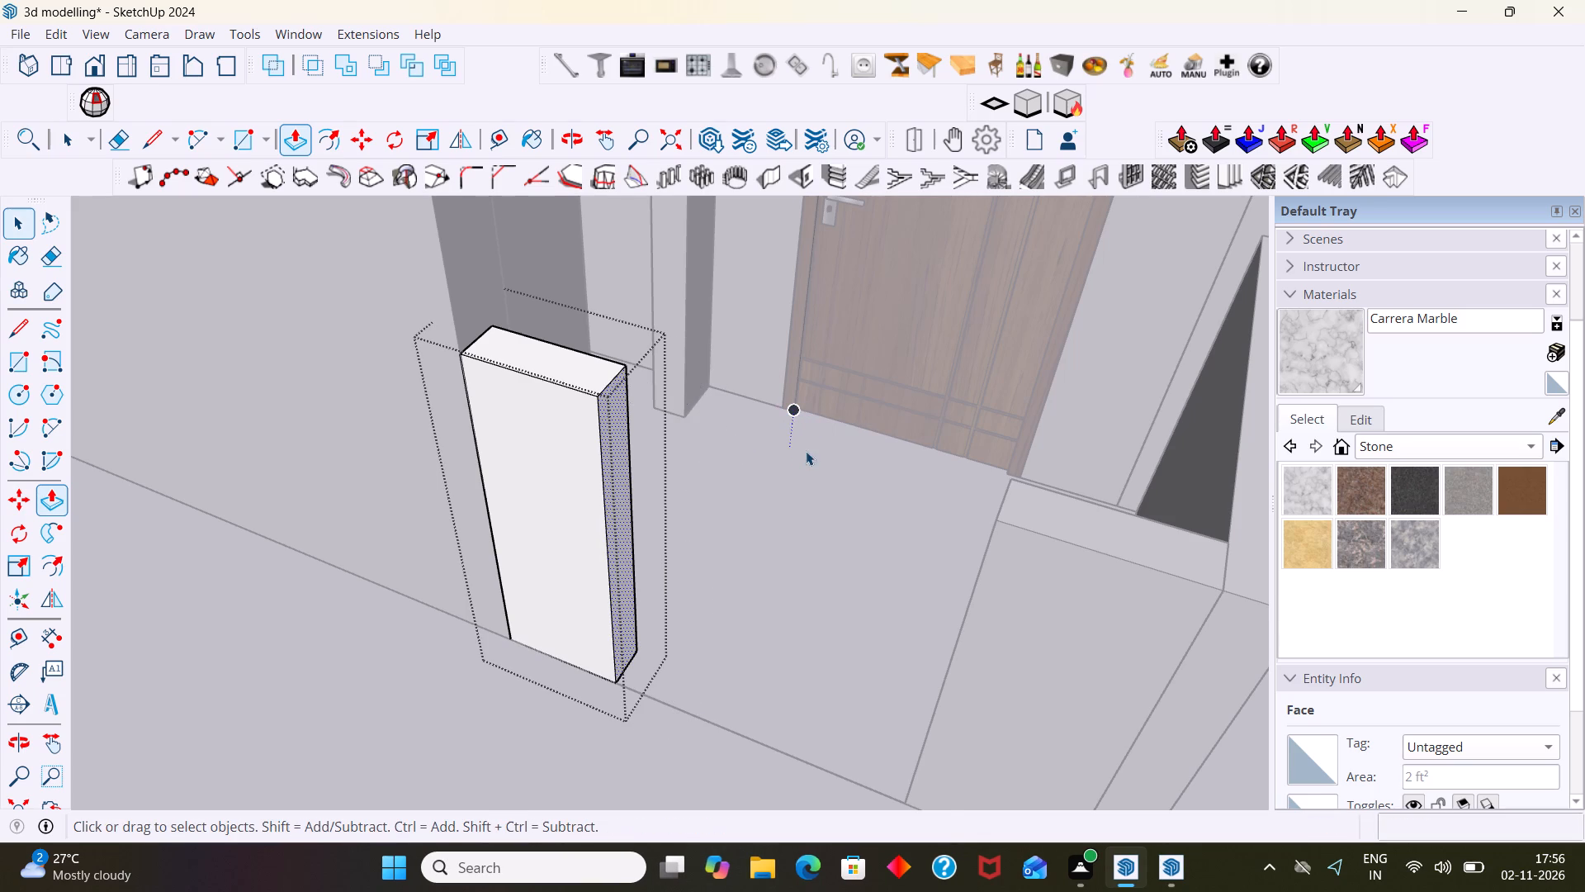
scroll(807, 460, down, 15)
click(1064, 581)
Delete the short front wall segment that adjoins the porch's side wall.
scroll(1051, 572, down, 8)
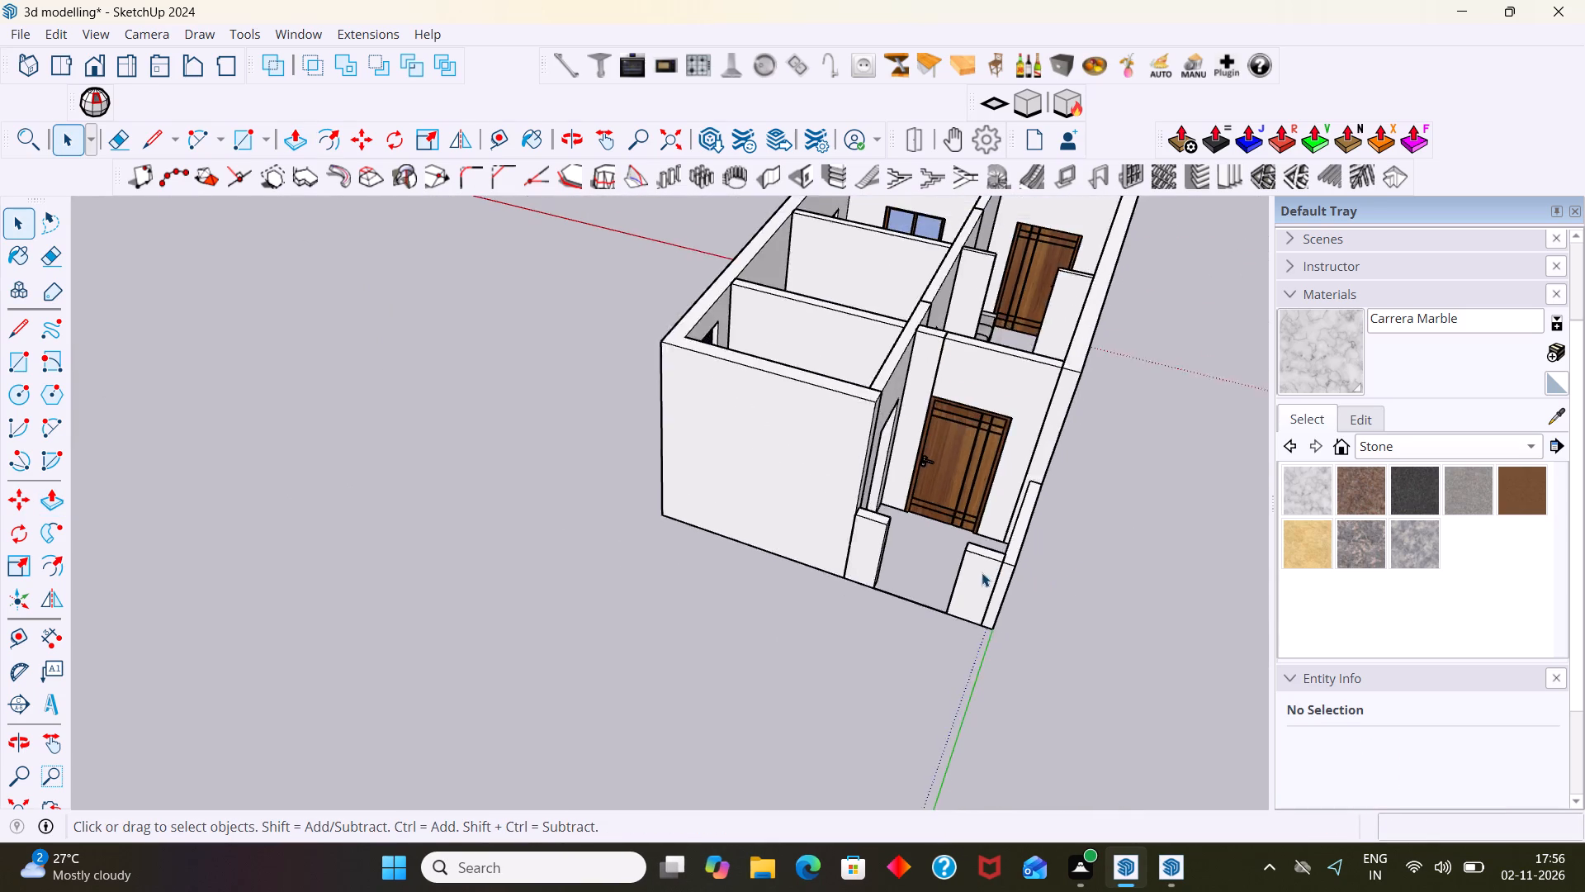
scroll(982, 572, down, 1)
middle_drag(992, 581, 1152, 565)
scroll(931, 481, up, 15)
scroll(953, 491, down, 1)
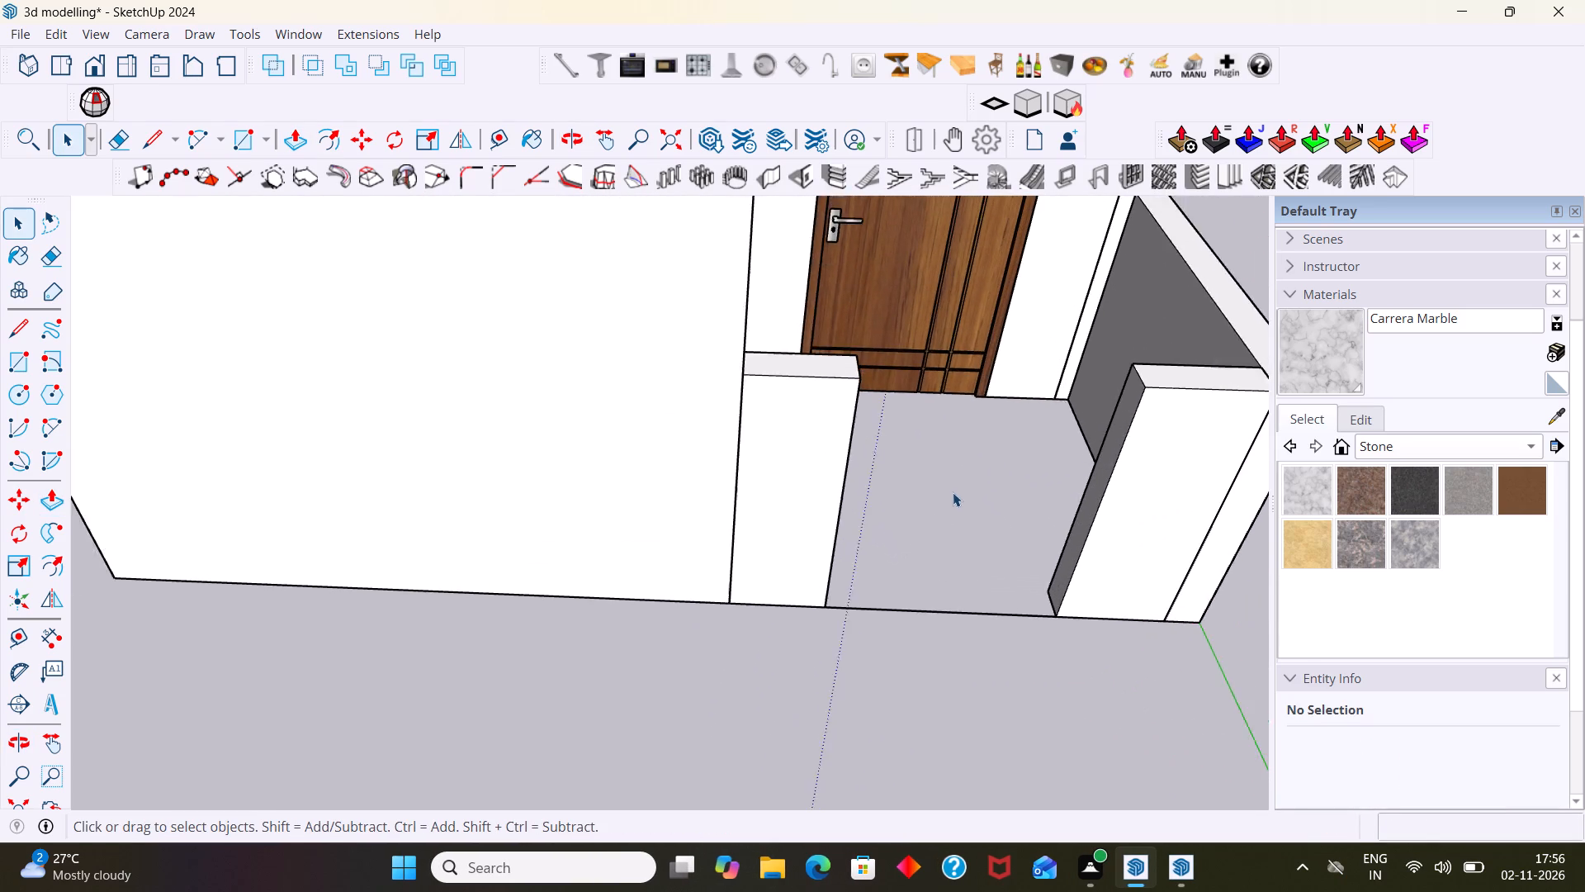
scroll(953, 492, down, 7)
scroll(1072, 500, up, 6)
middle_drag(1079, 505, 1256, 587)
scroll(1109, 455, down, 4)
shift+middle_drag(1041, 418, 840, 441)
scroll(860, 443, up, 3)
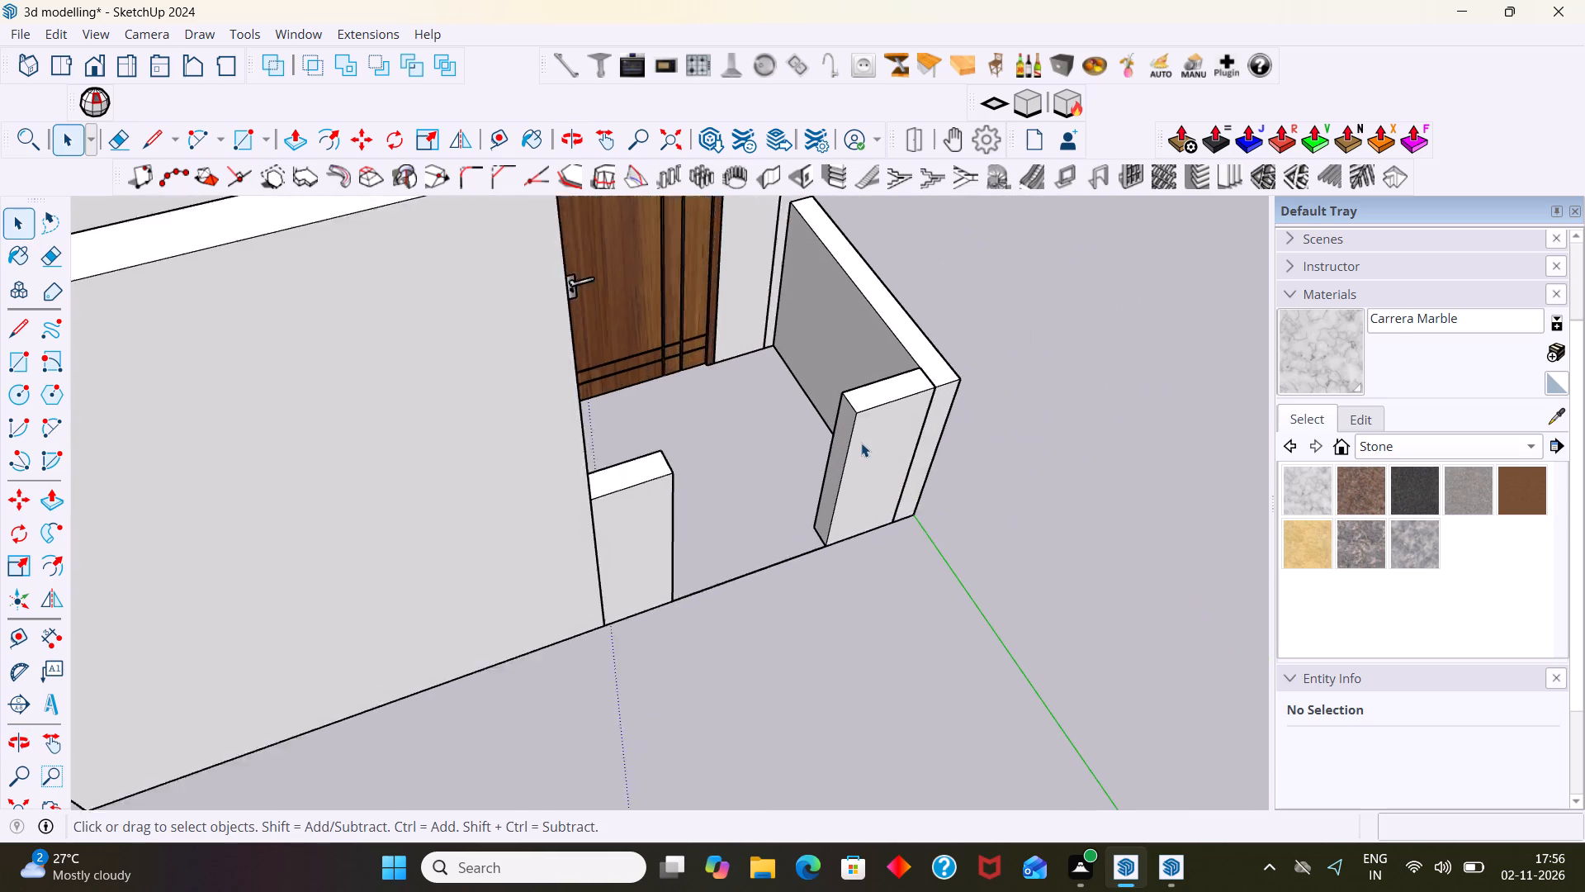
scroll(861, 443, up, 3)
click(859, 439)
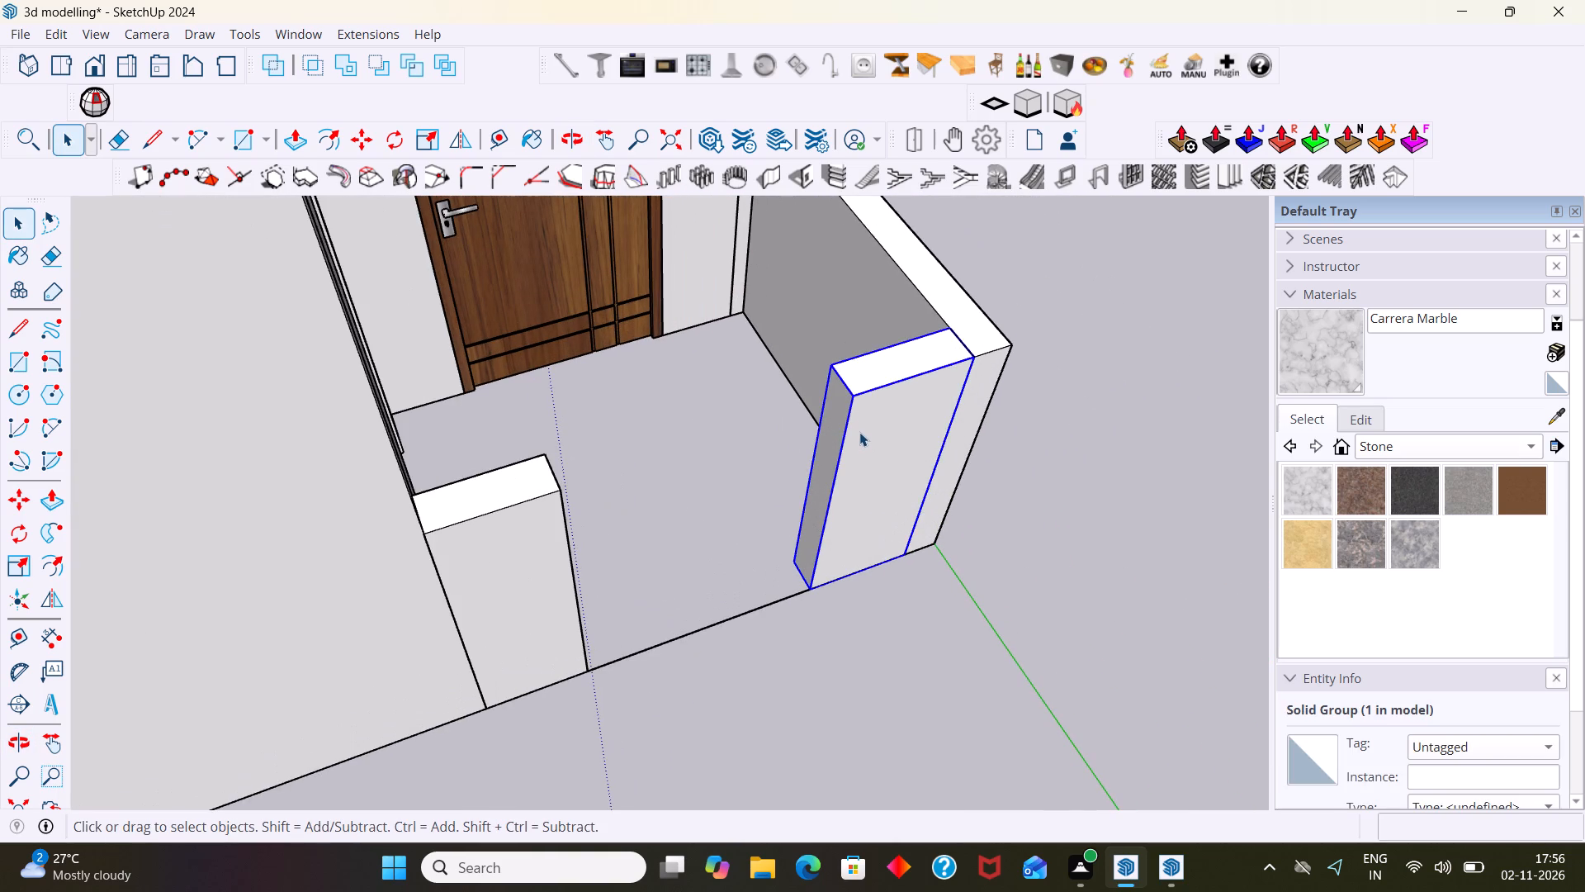
key(Delete)
Inside the porch side wall's group, draw a full-height rectangle about 7 9/16" by 4' at the front end of its inner face.
scroll(859, 430, down, 4)
middle_drag(906, 472, 1038, 462)
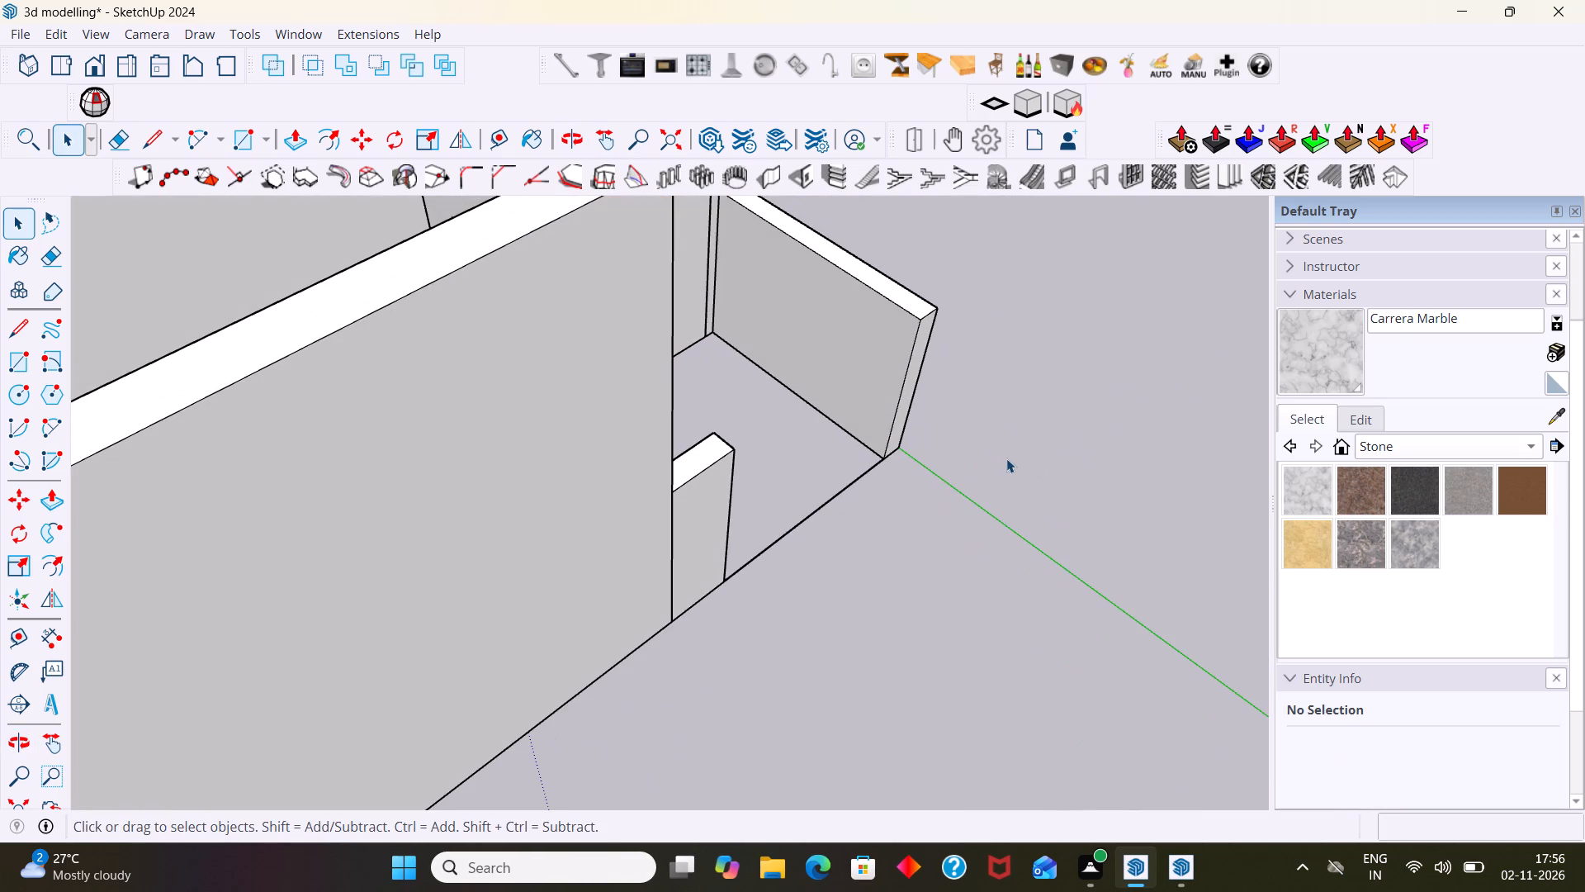
triple_click(892, 359)
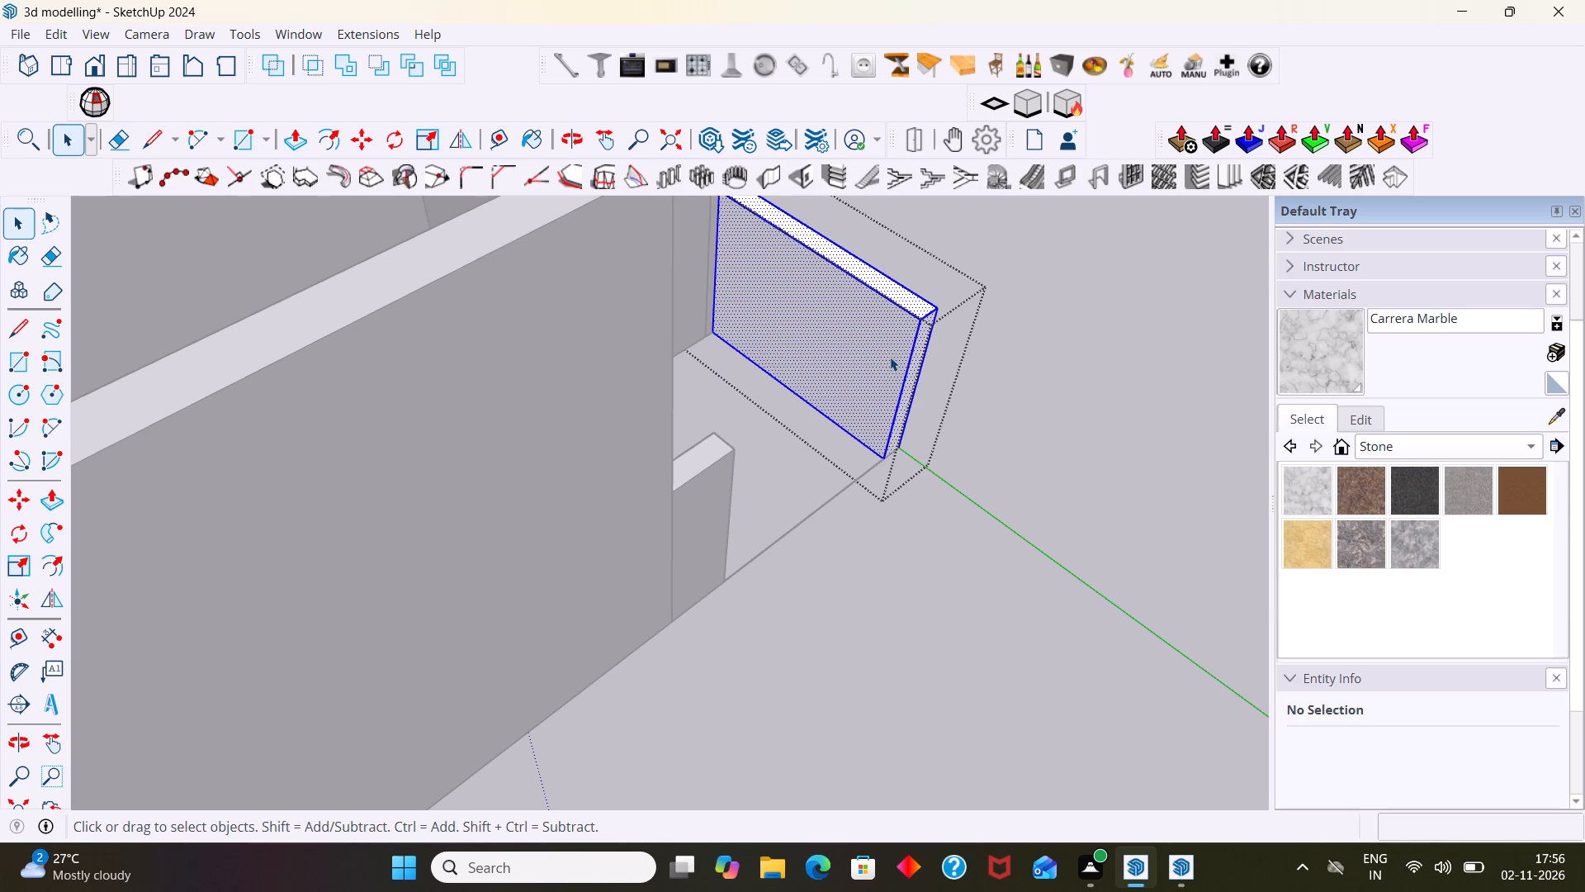
click(892, 356)
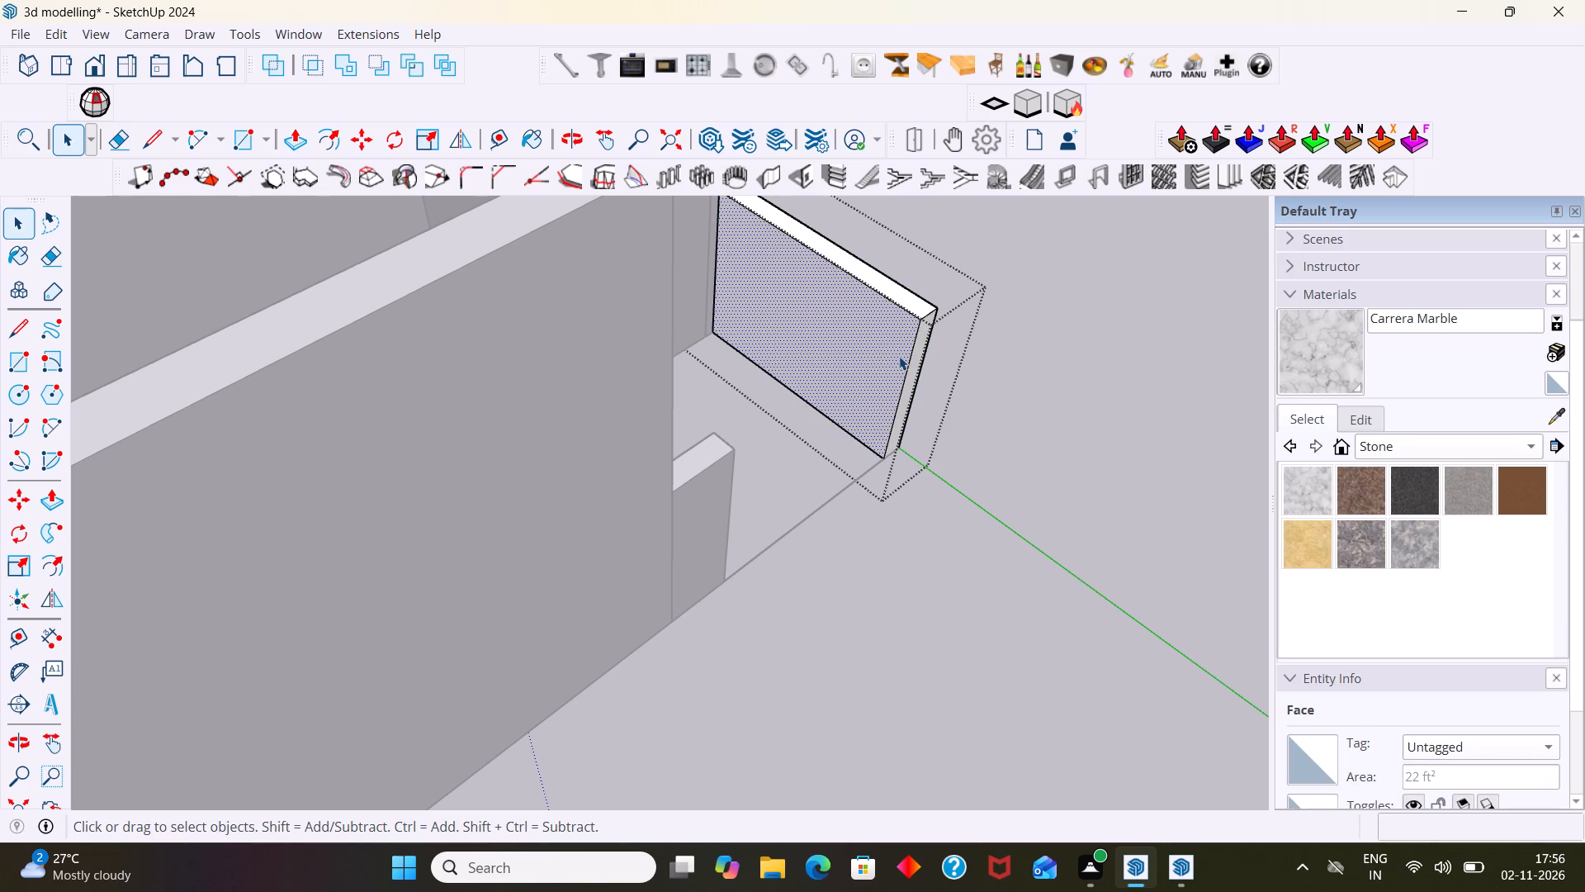
key(r)
click(919, 321)
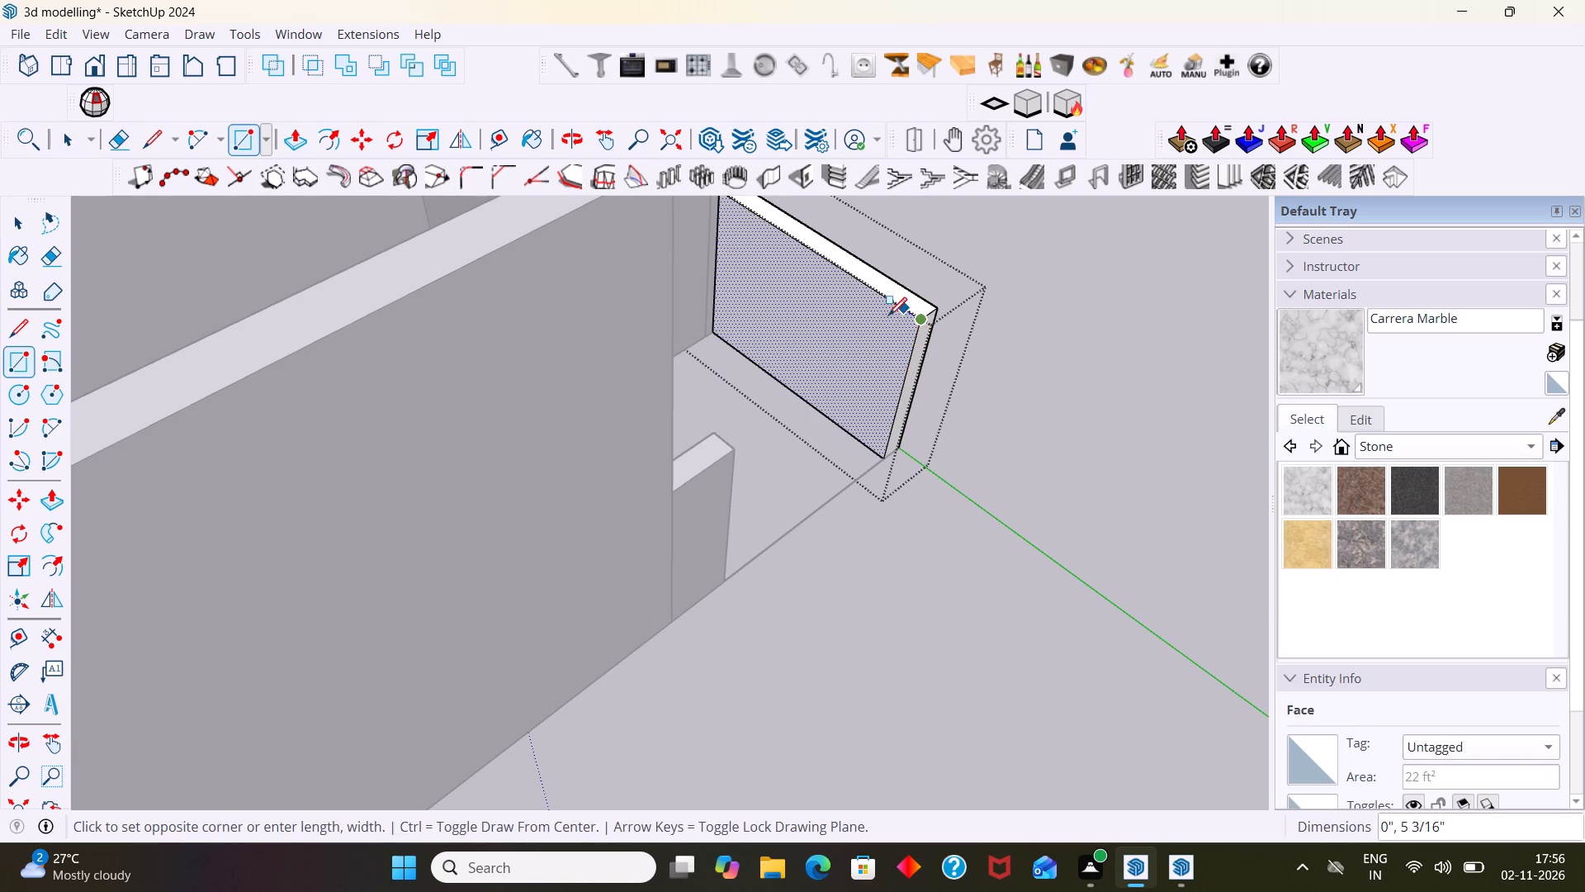
scroll(862, 433, up, 6)
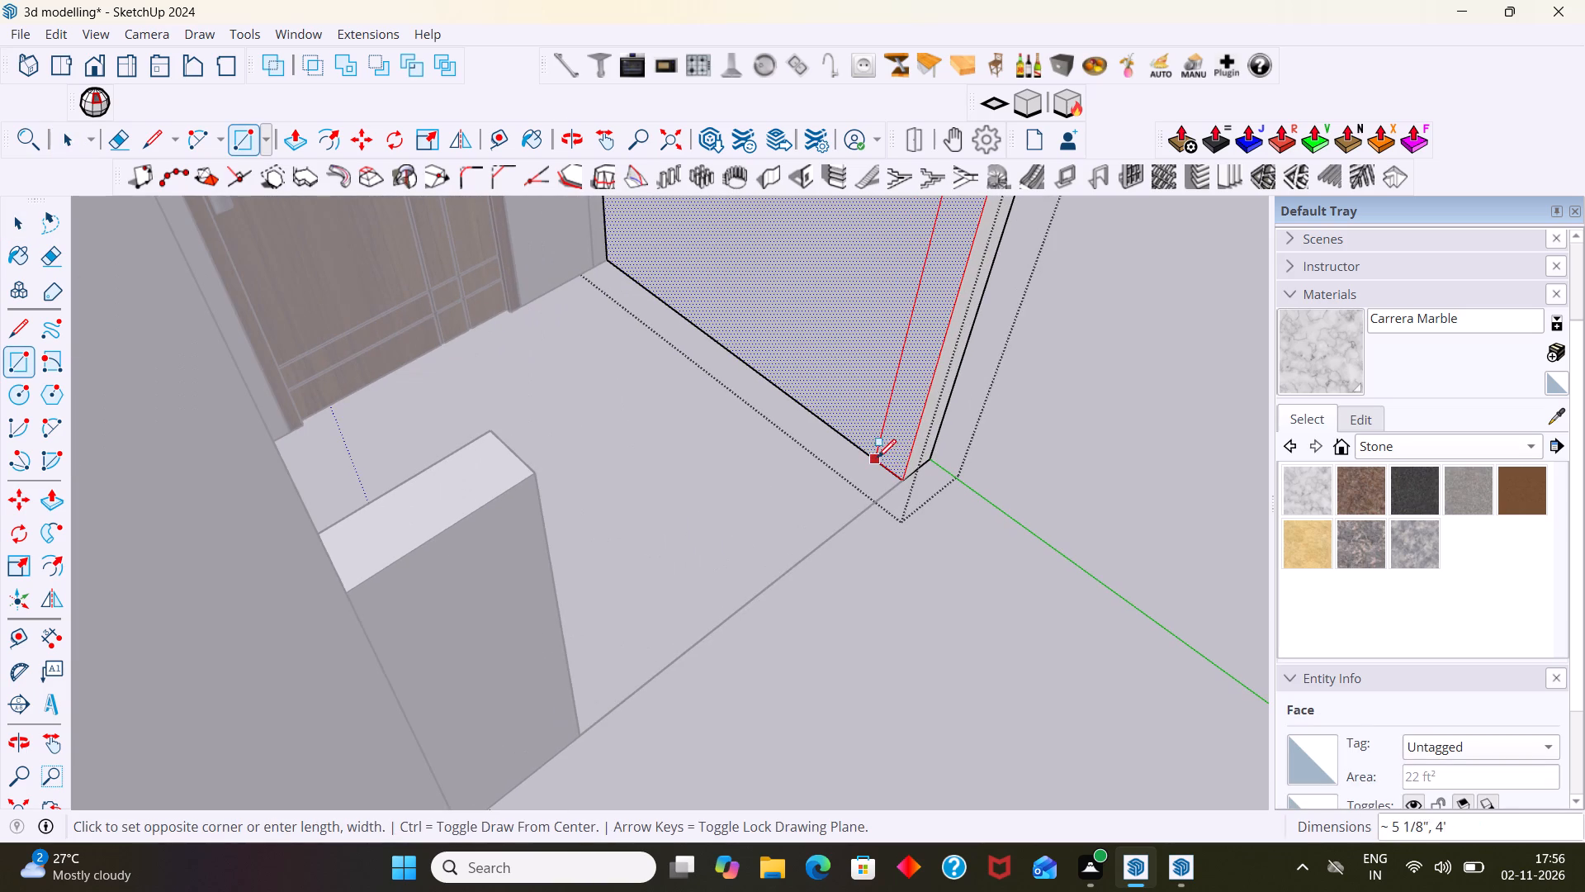
click(861, 452)
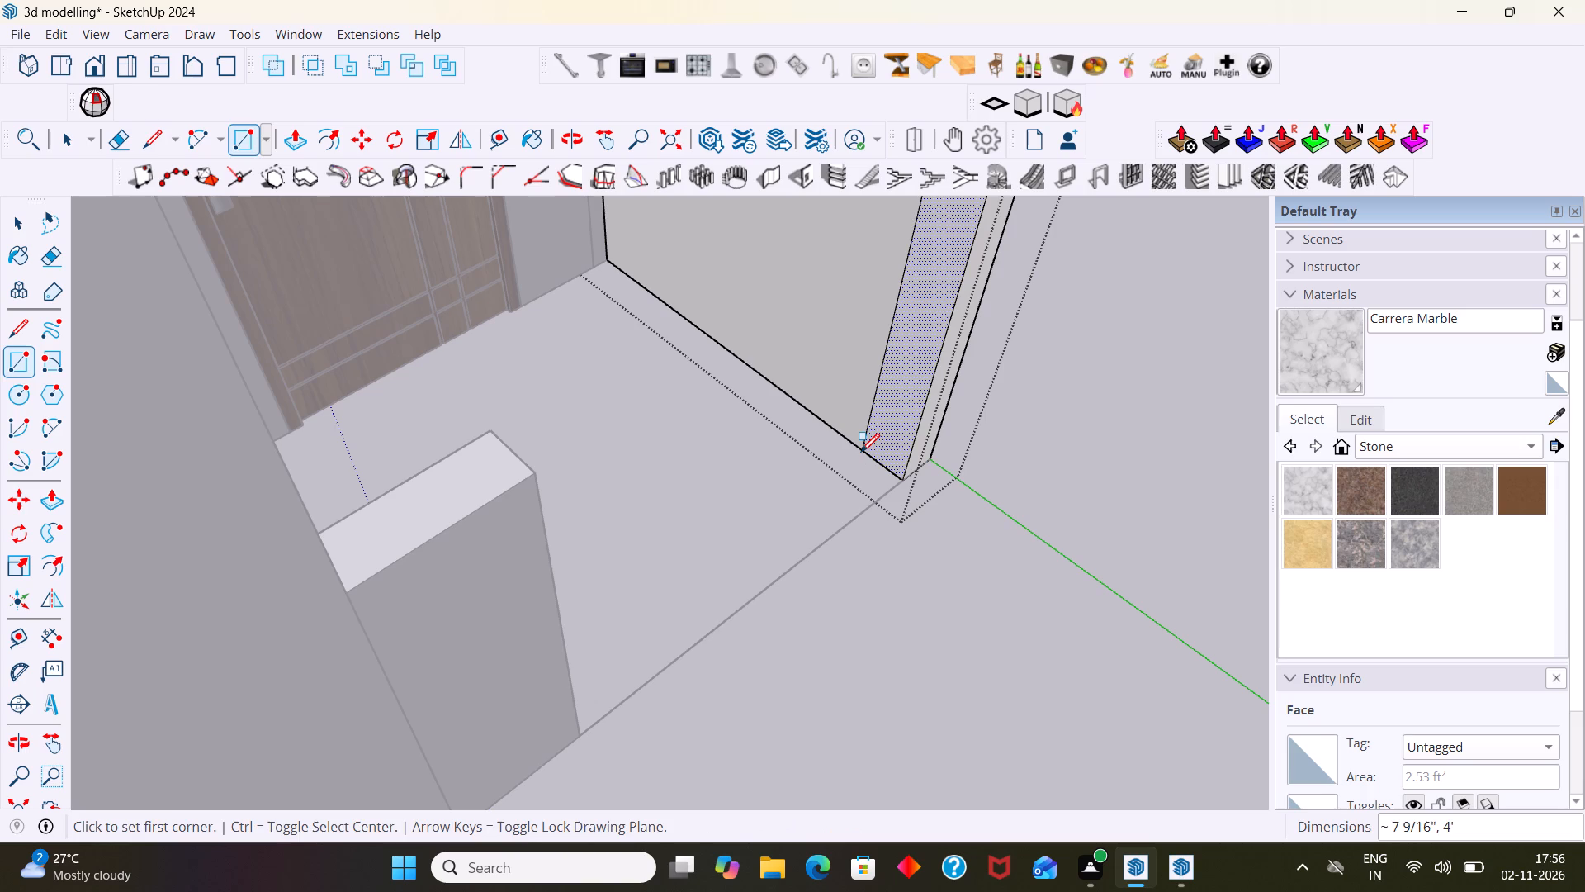
Pull the rectangle out about 1' 6 3/8" along the porch front, level with the door frame's bottom corner nearest the side wall.
key(p)
click(908, 433)
scroll(813, 486, down, 1)
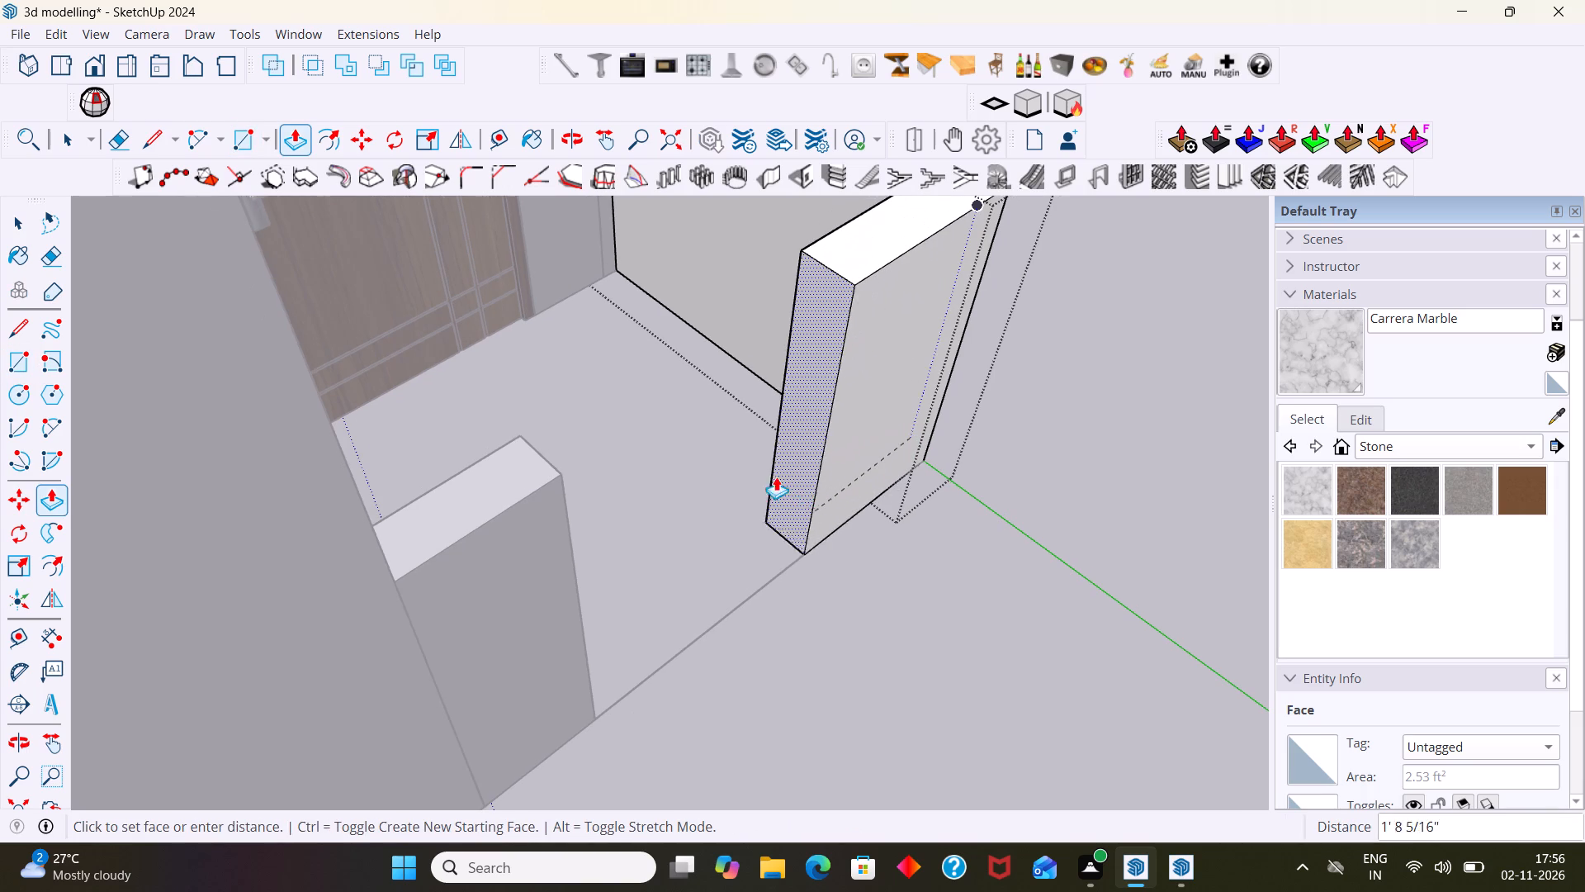
click(537, 307)
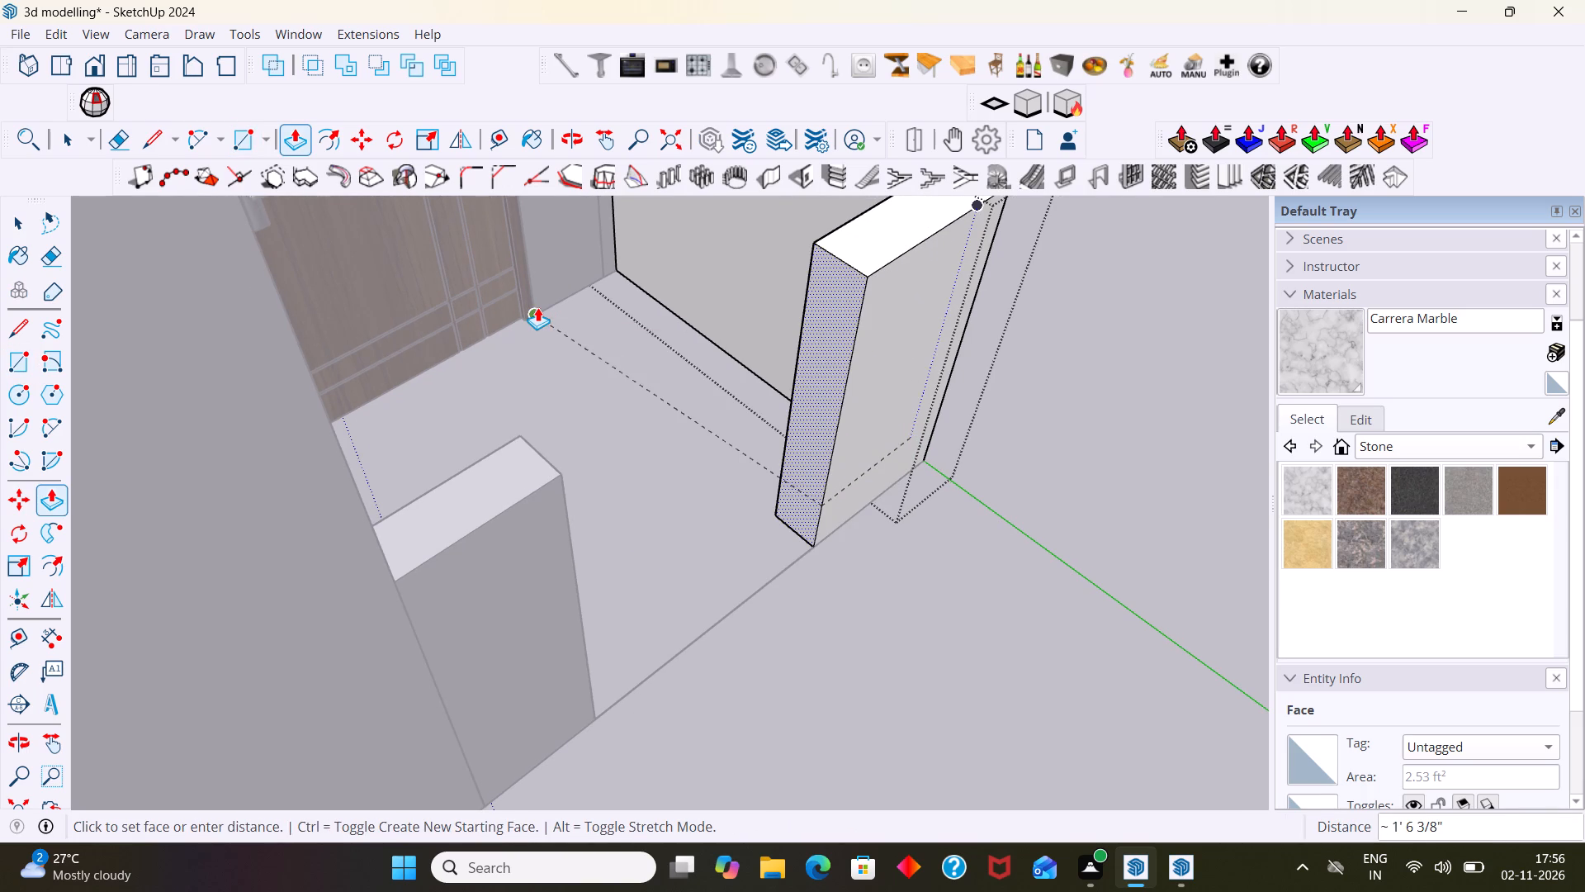
key(space)
Thin the new front wall segment by pushing its inner face about 1 9/16", flush with the opposite front wall's inner face.
scroll(779, 420, down, 10)
middle_drag(898, 546, 1132, 639)
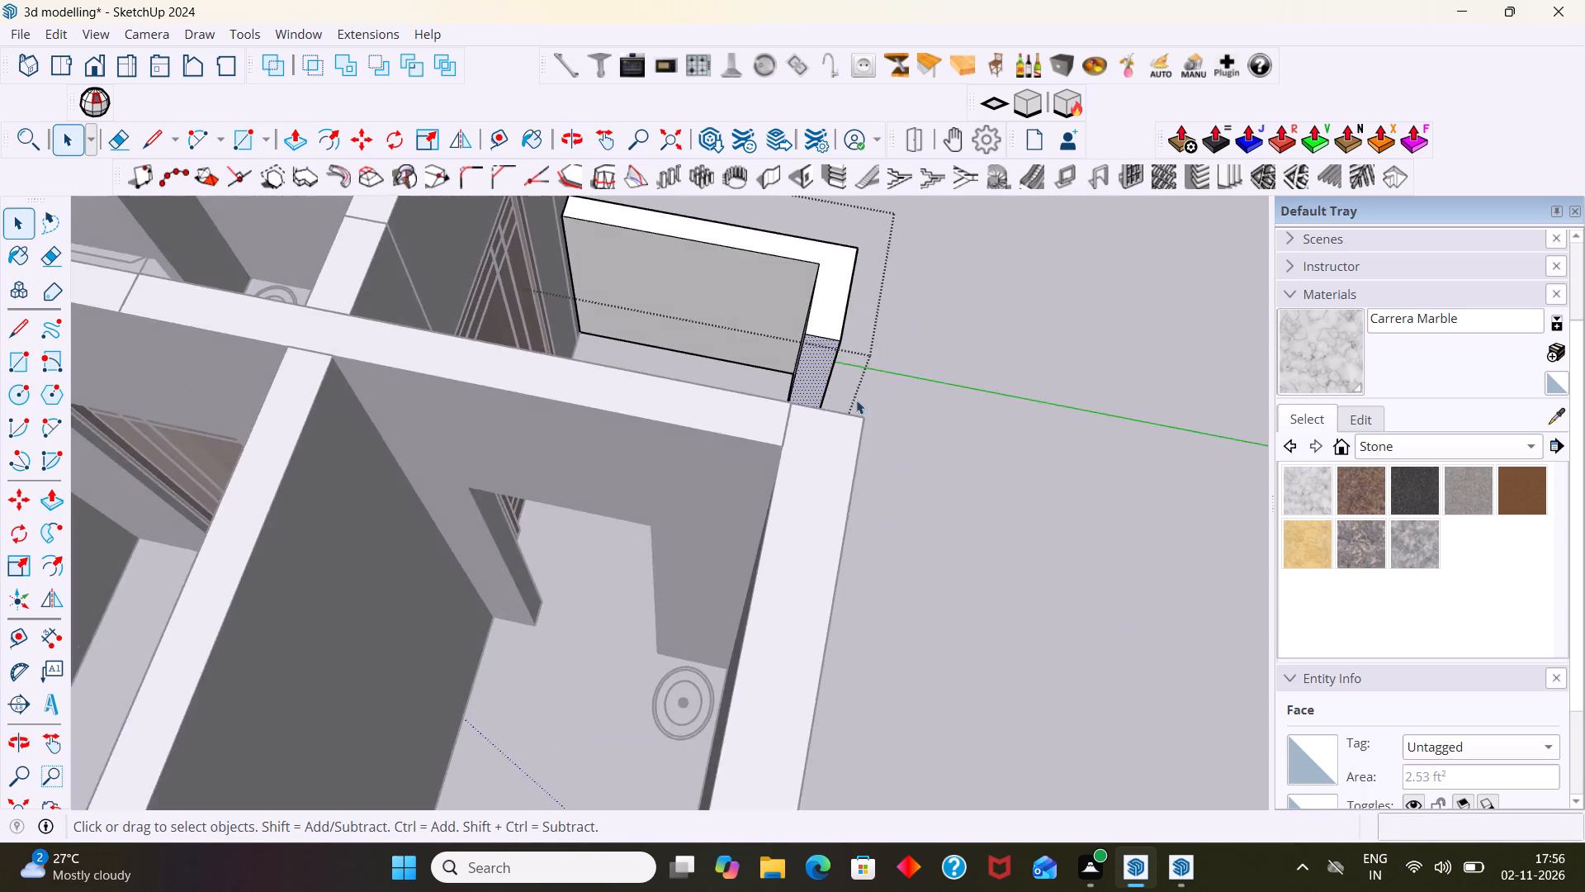
scroll(830, 383, up, 7)
middle_drag(826, 378, 919, 370)
scroll(819, 356, down, 18)
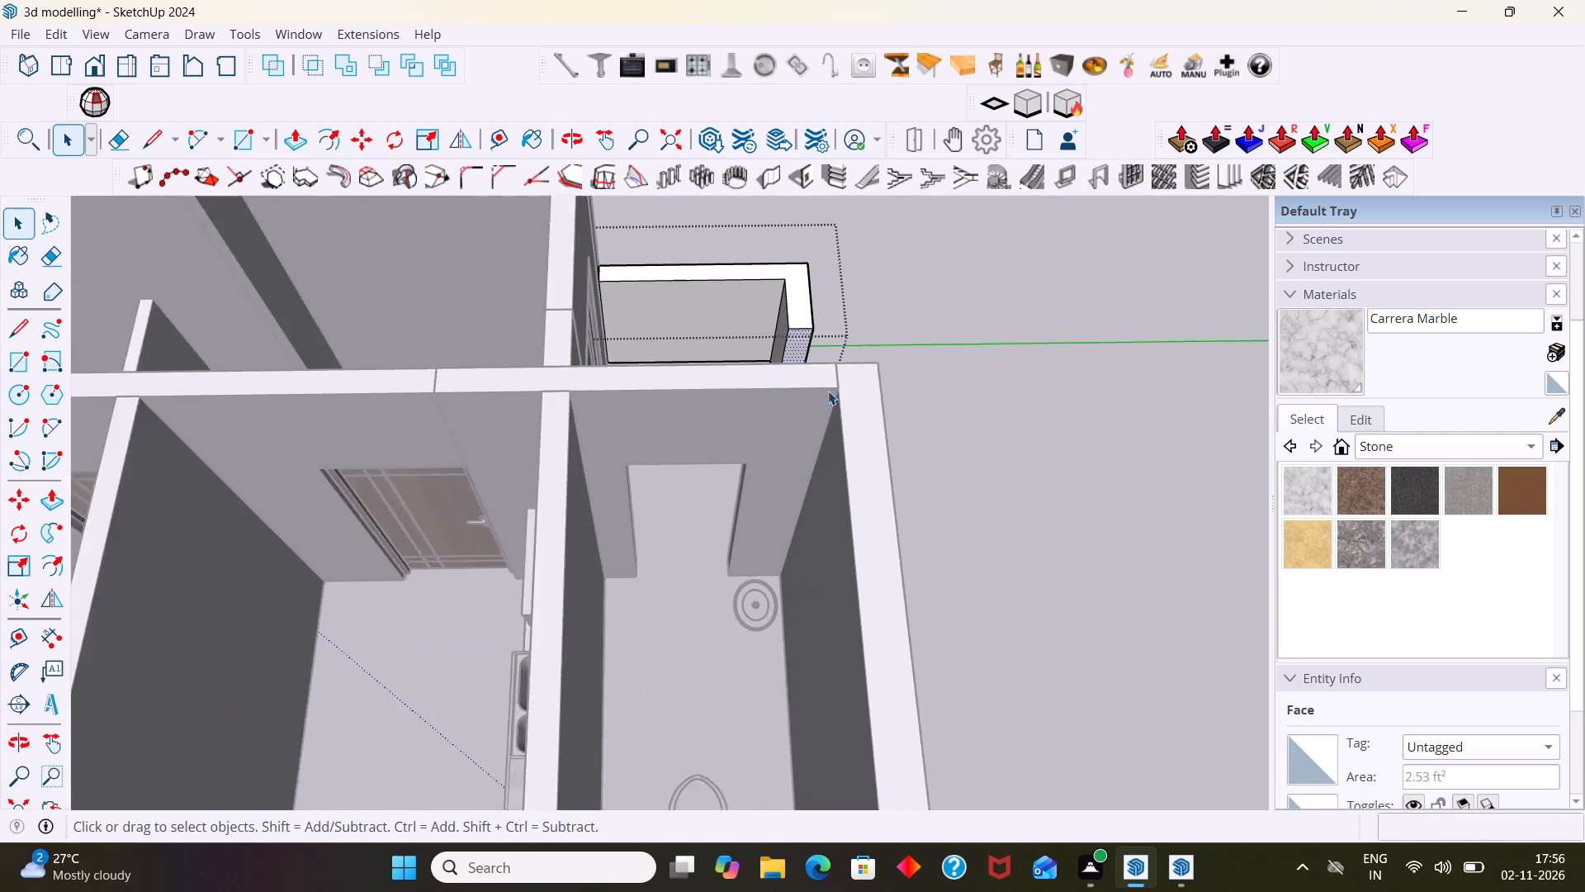
scroll(828, 391, down, 2)
middle_drag(841, 405, 836, 525)
scroll(802, 377, up, 7)
click(938, 347)
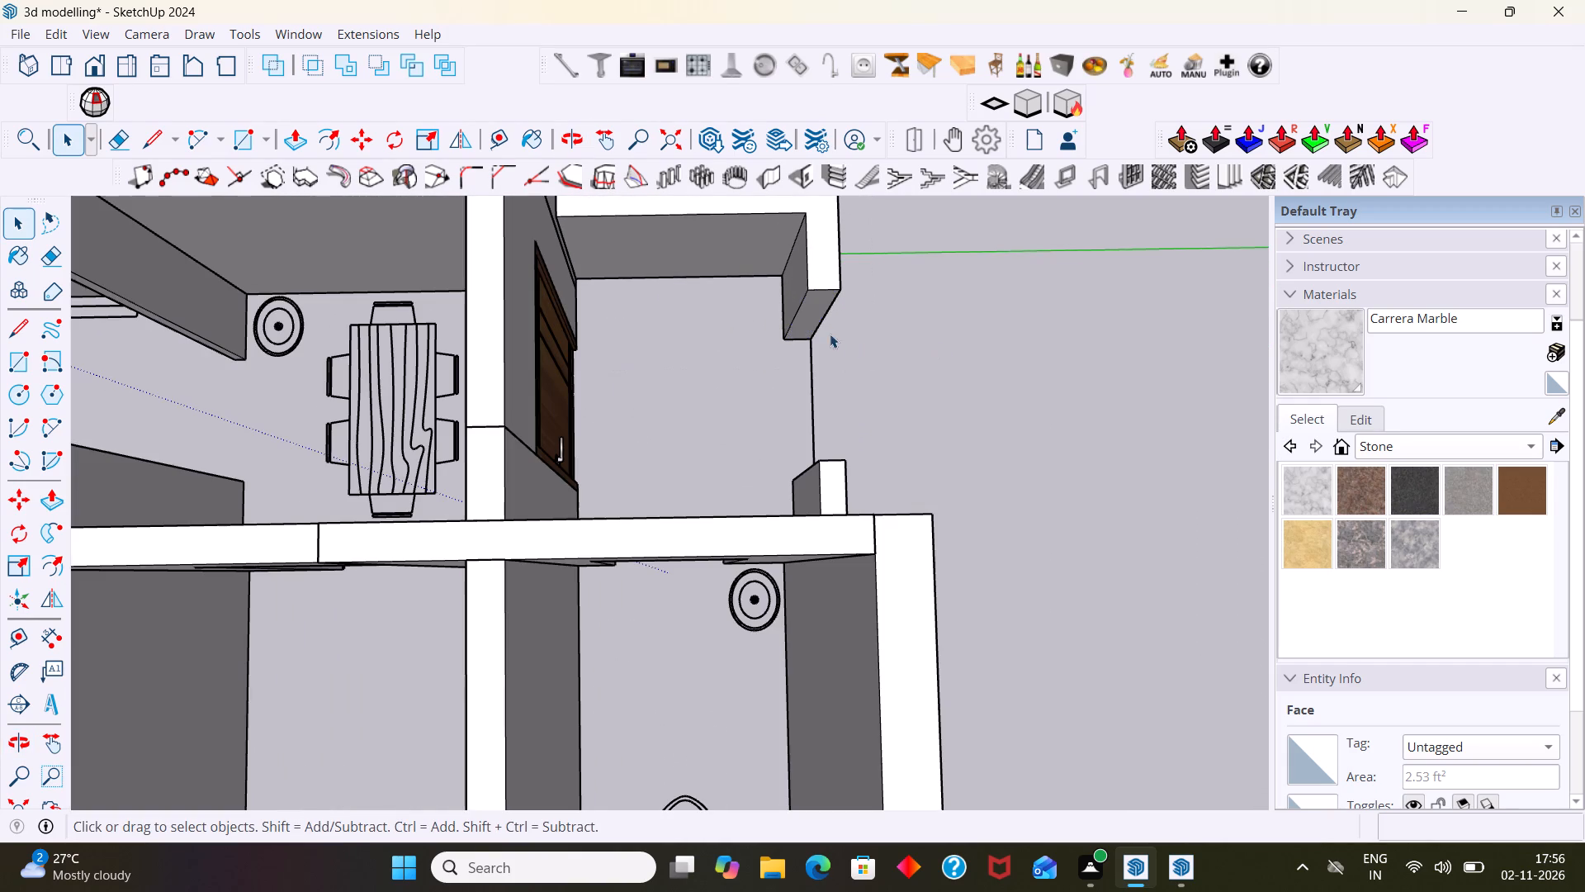
double_click(801, 280)
click(801, 280)
scroll(802, 278, up, 5)
click(802, 279)
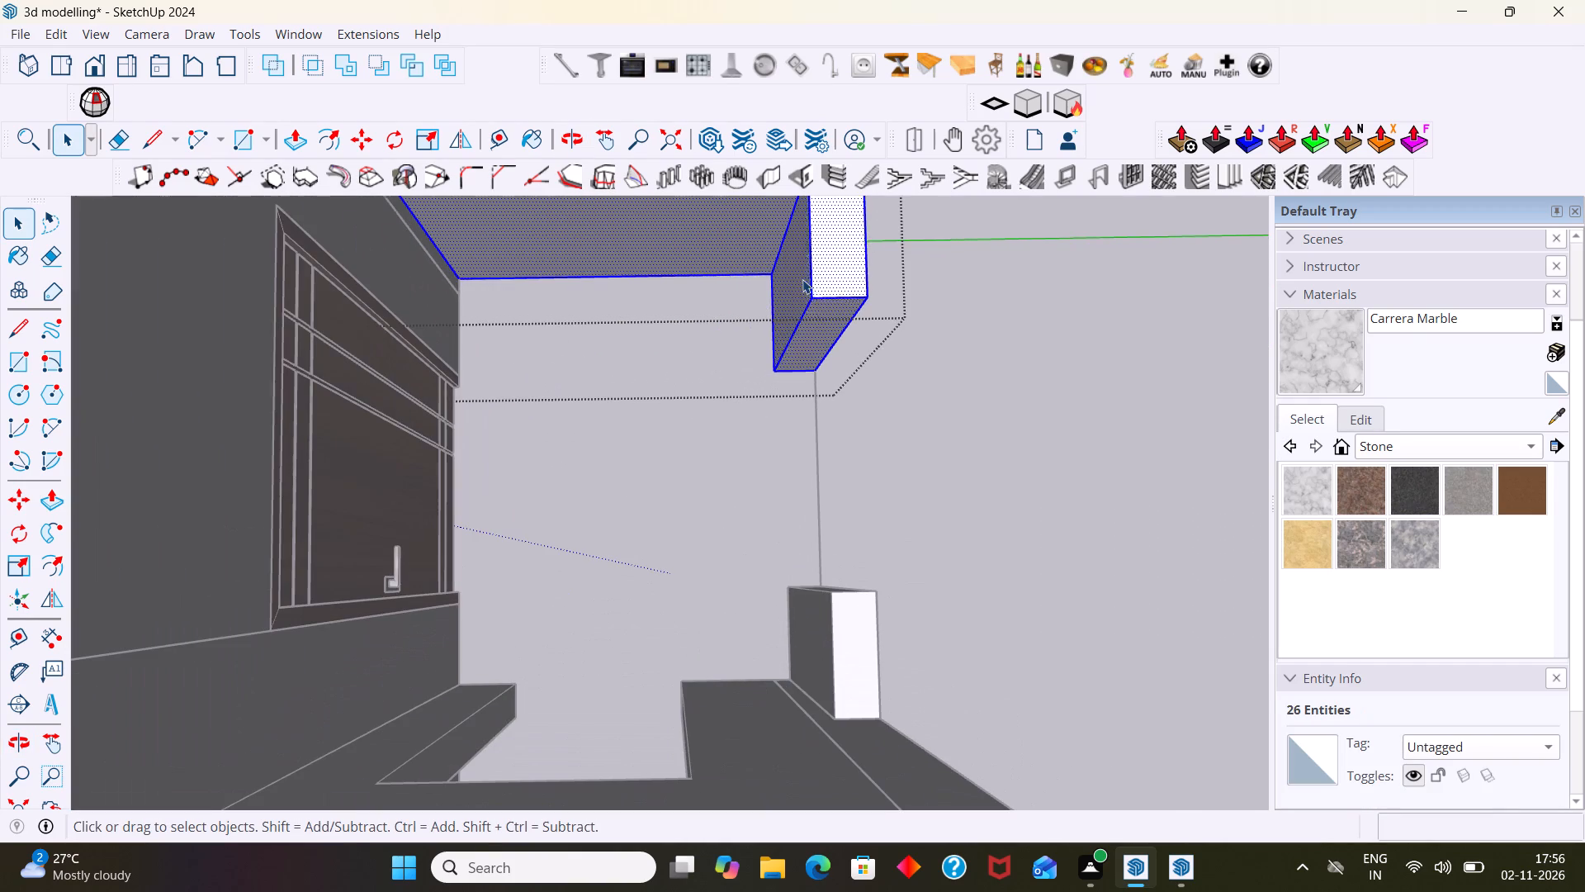
click(800, 282)
key(p)
click(797, 284)
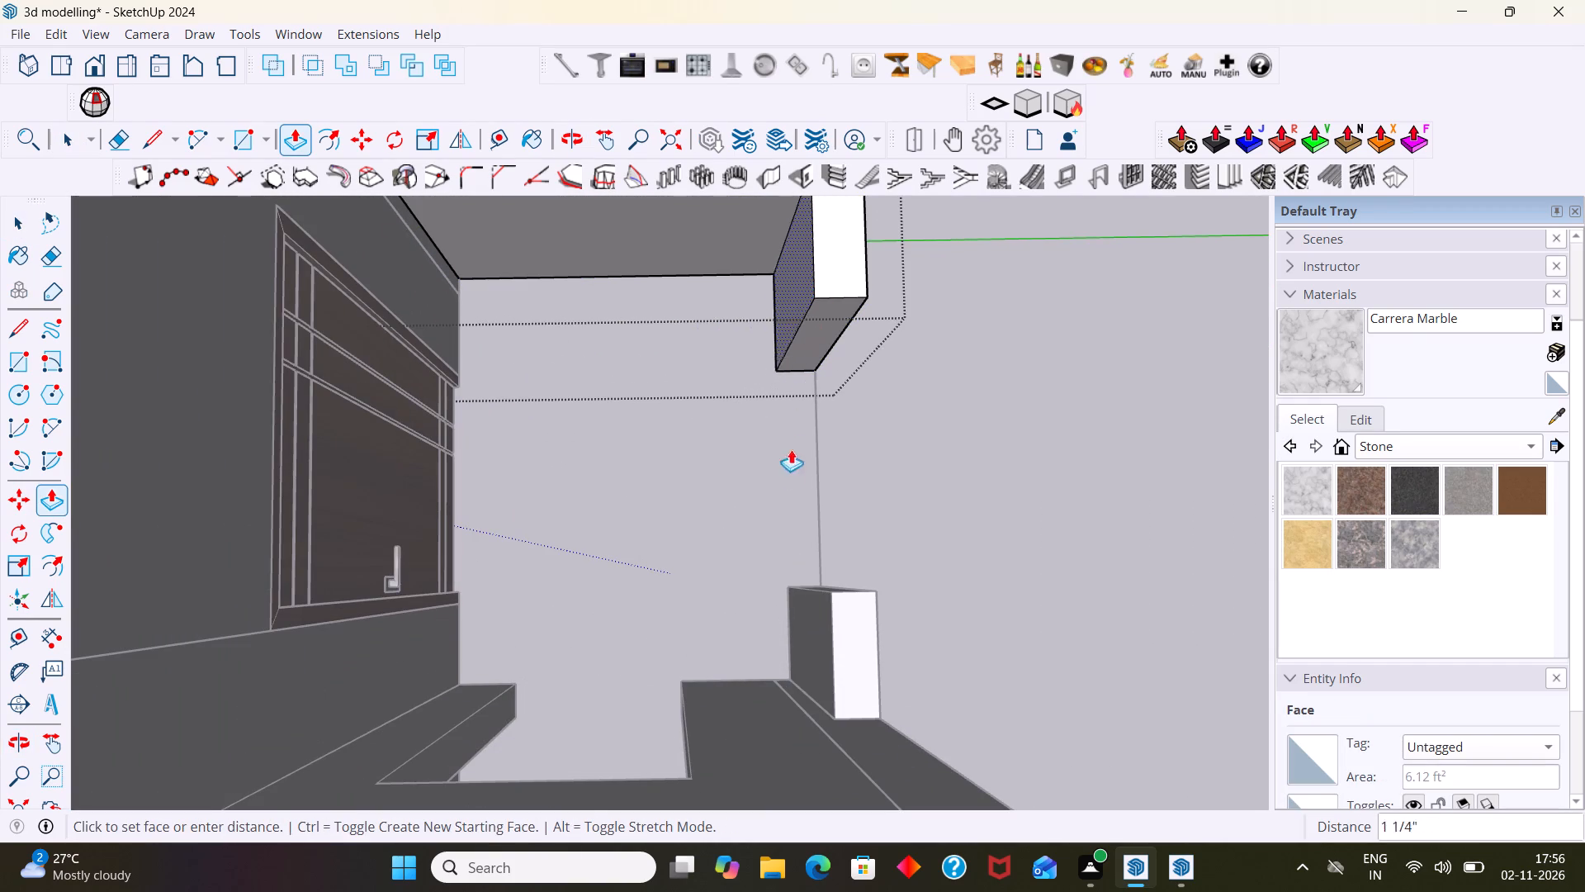
click(825, 586)
key(space)
click(1048, 461)
Examine the porch walls and front opening from several angles, along with the whole house.
scroll(1030, 462, down, 10)
middle_drag(1012, 463, 986, 458)
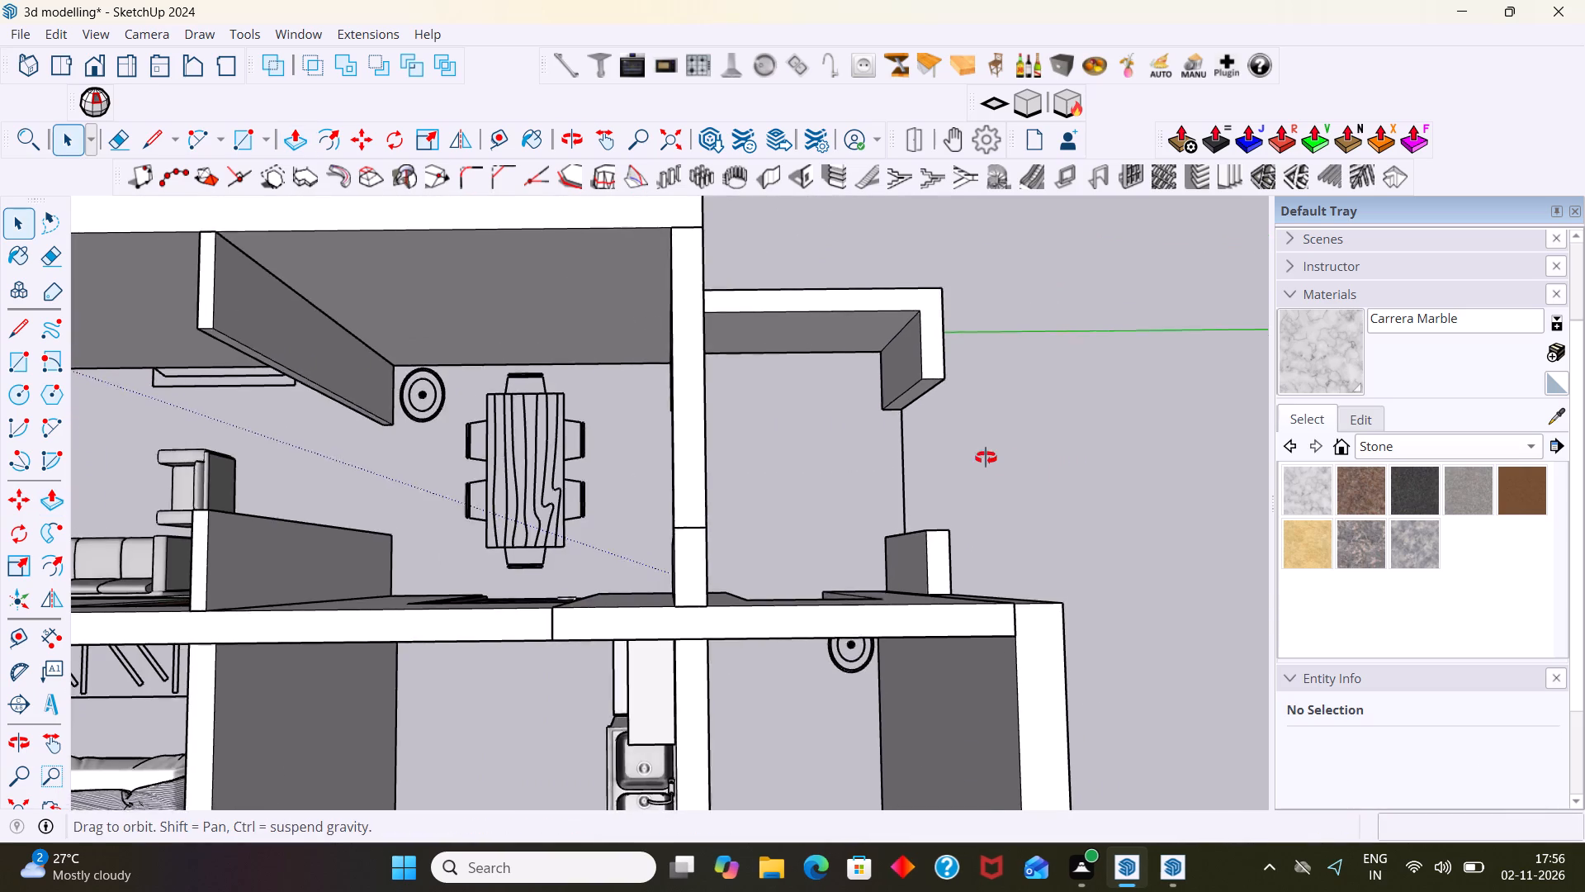
middle_drag(986, 458, 854, 429)
scroll(866, 424, down, 13)
middle_drag(978, 527, 793, 388)
scroll(850, 462, down, 5)
middle_drag(959, 638, 928, 602)
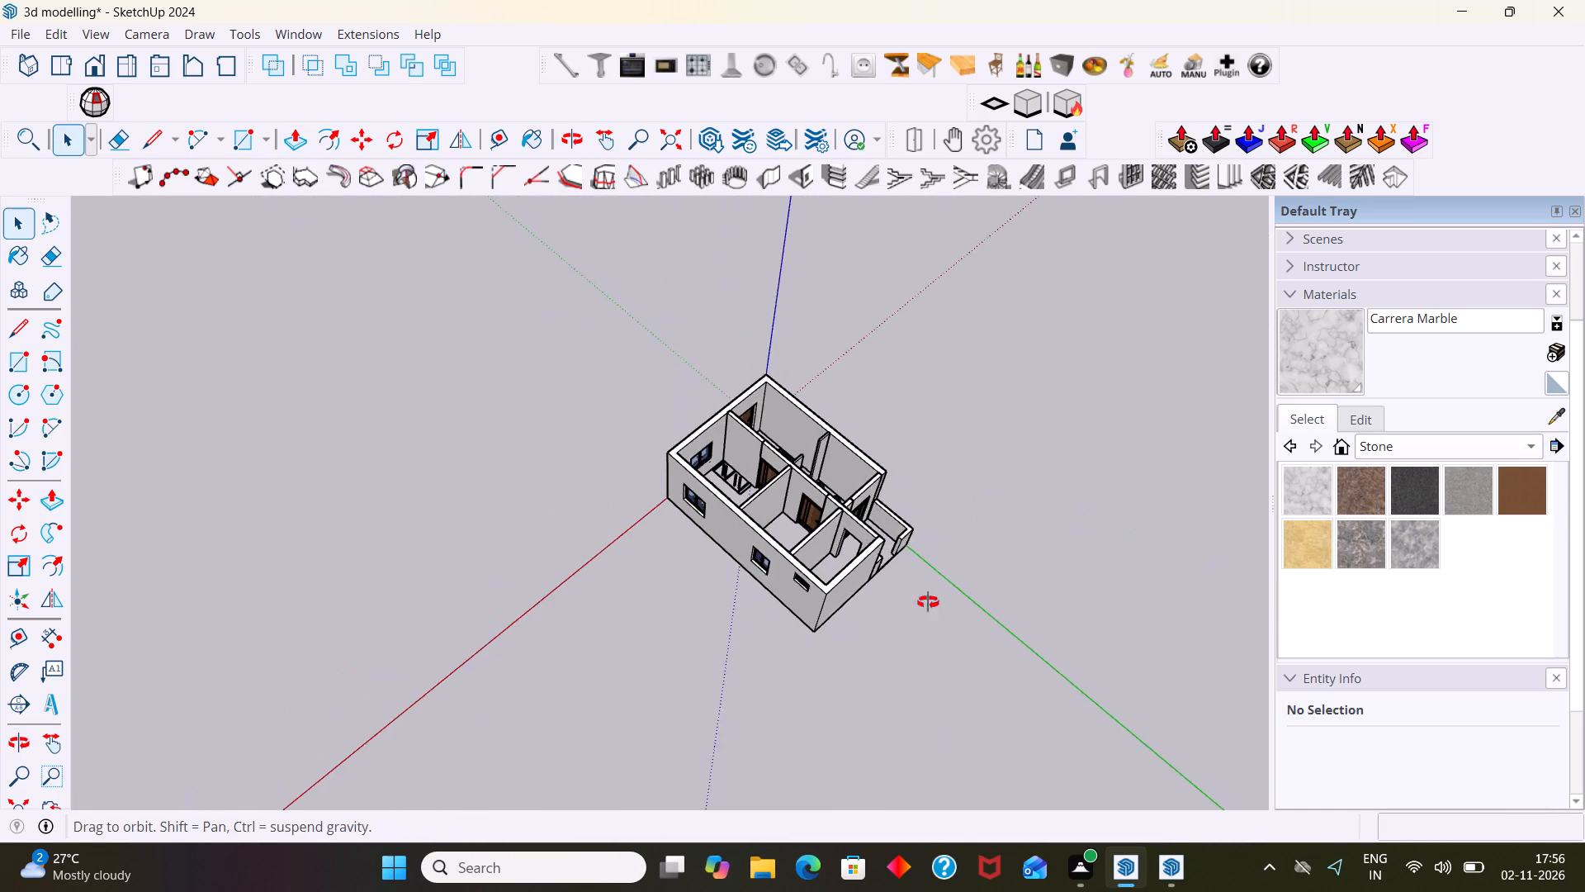
middle_drag(928, 602, 811, 521)
scroll(817, 662, up, 18)
middle_drag(911, 609, 753, 627)
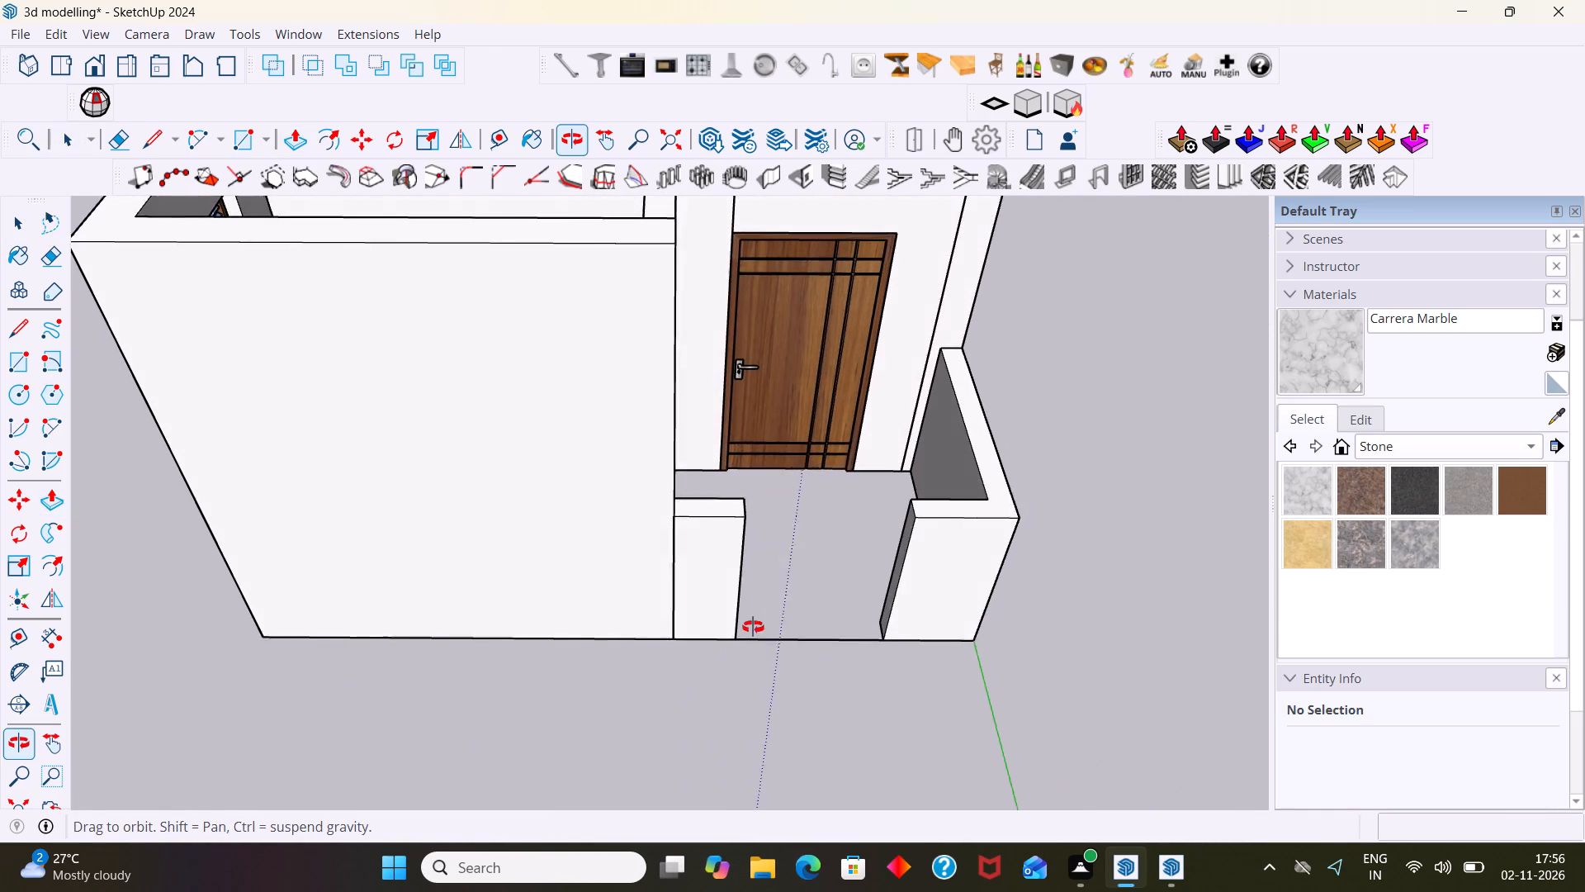
middle_drag(753, 627, 743, 631)
scroll(743, 631, up, 1)
scroll(765, 629, down, 11)
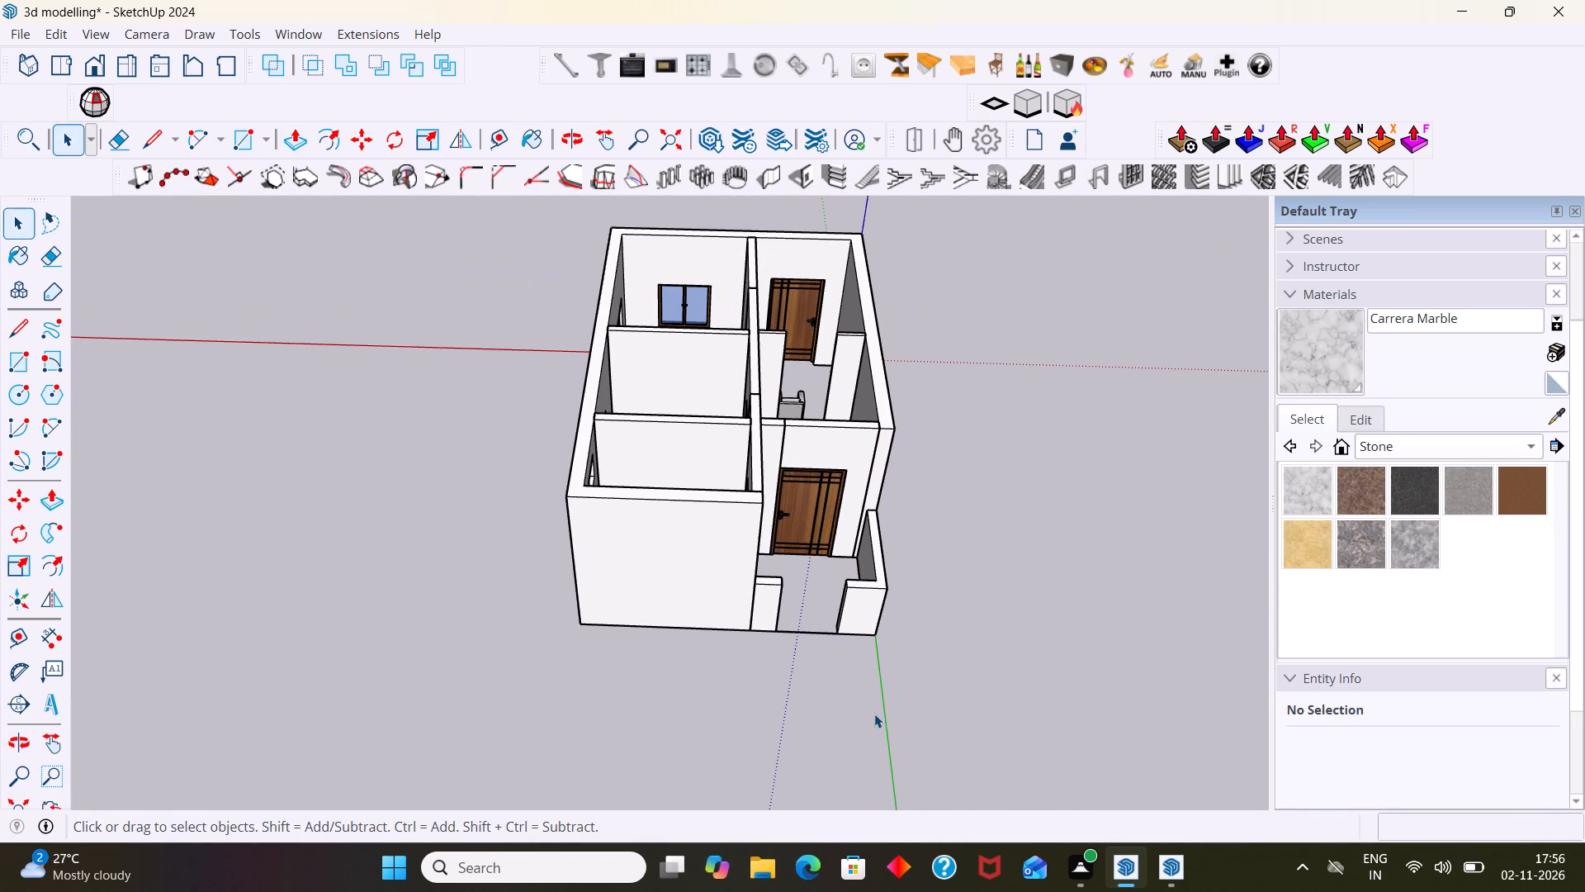
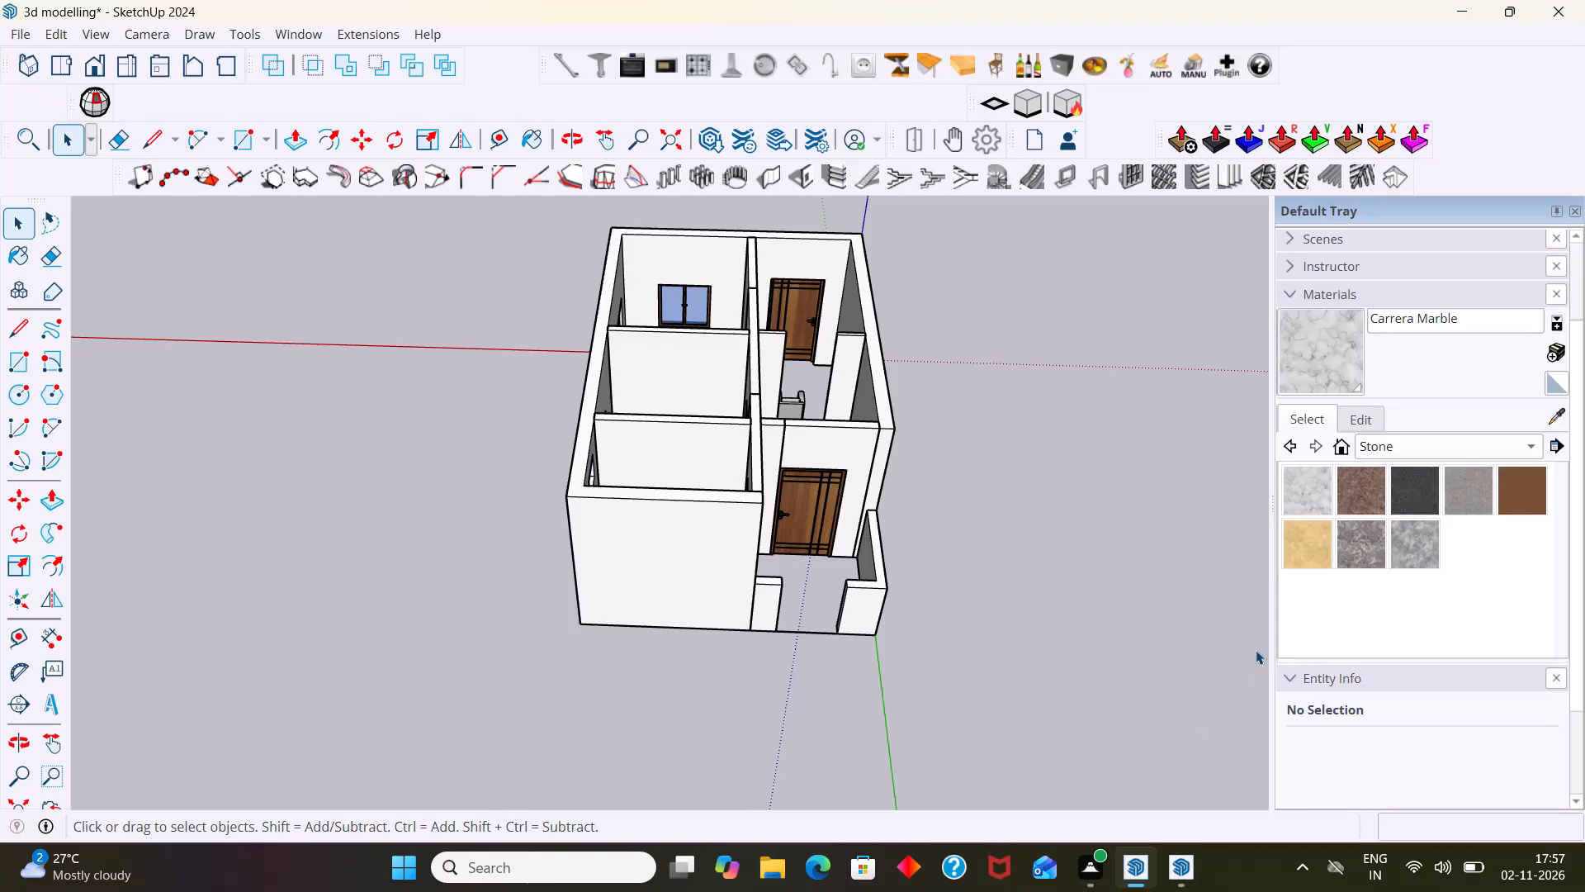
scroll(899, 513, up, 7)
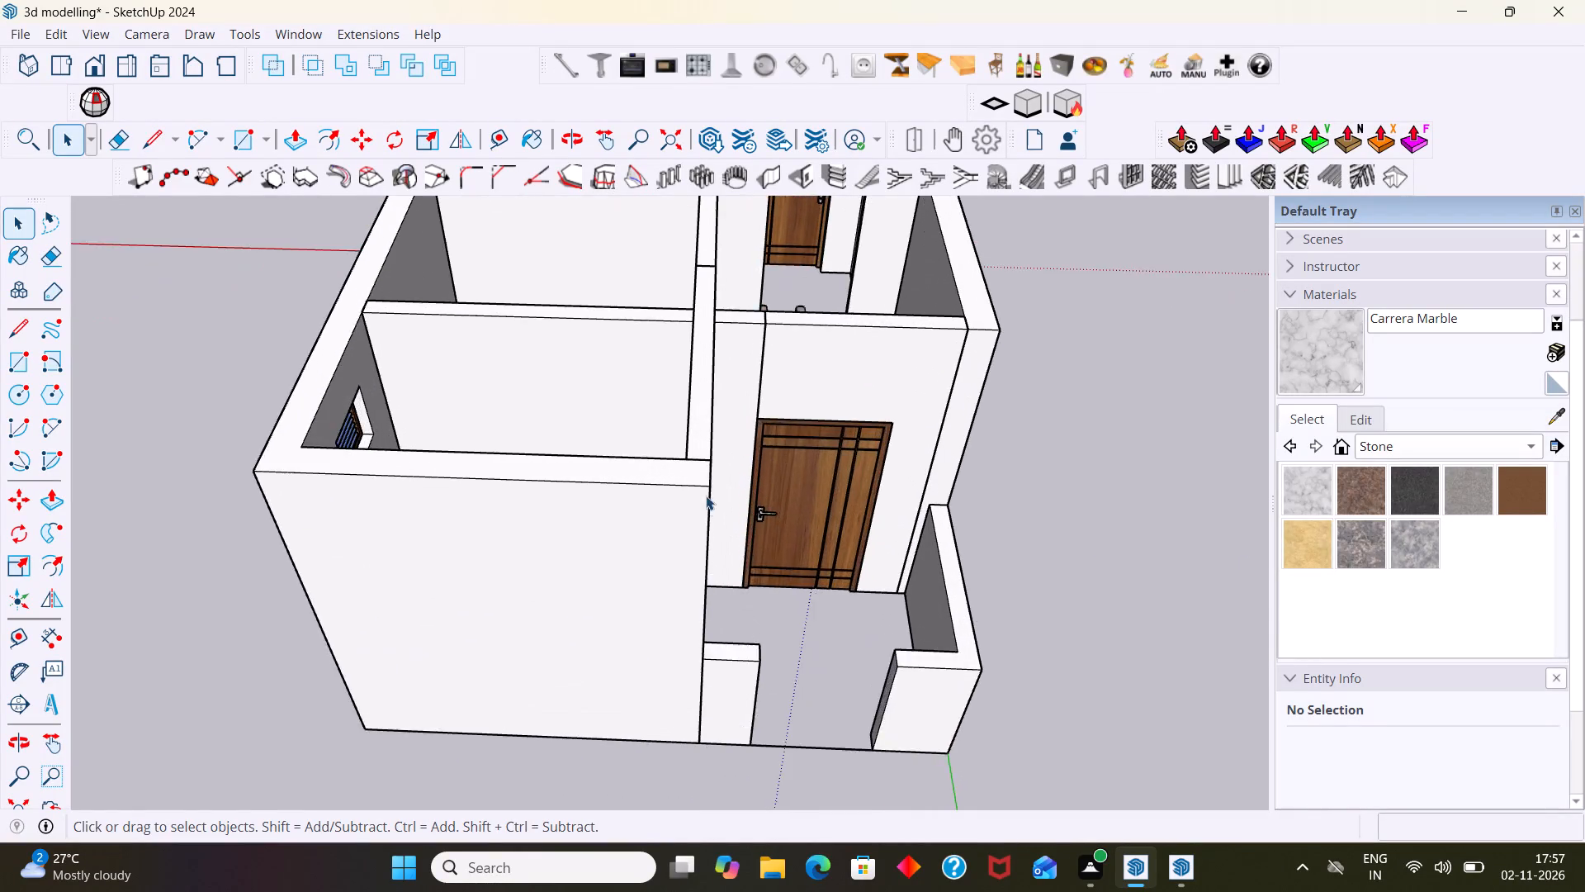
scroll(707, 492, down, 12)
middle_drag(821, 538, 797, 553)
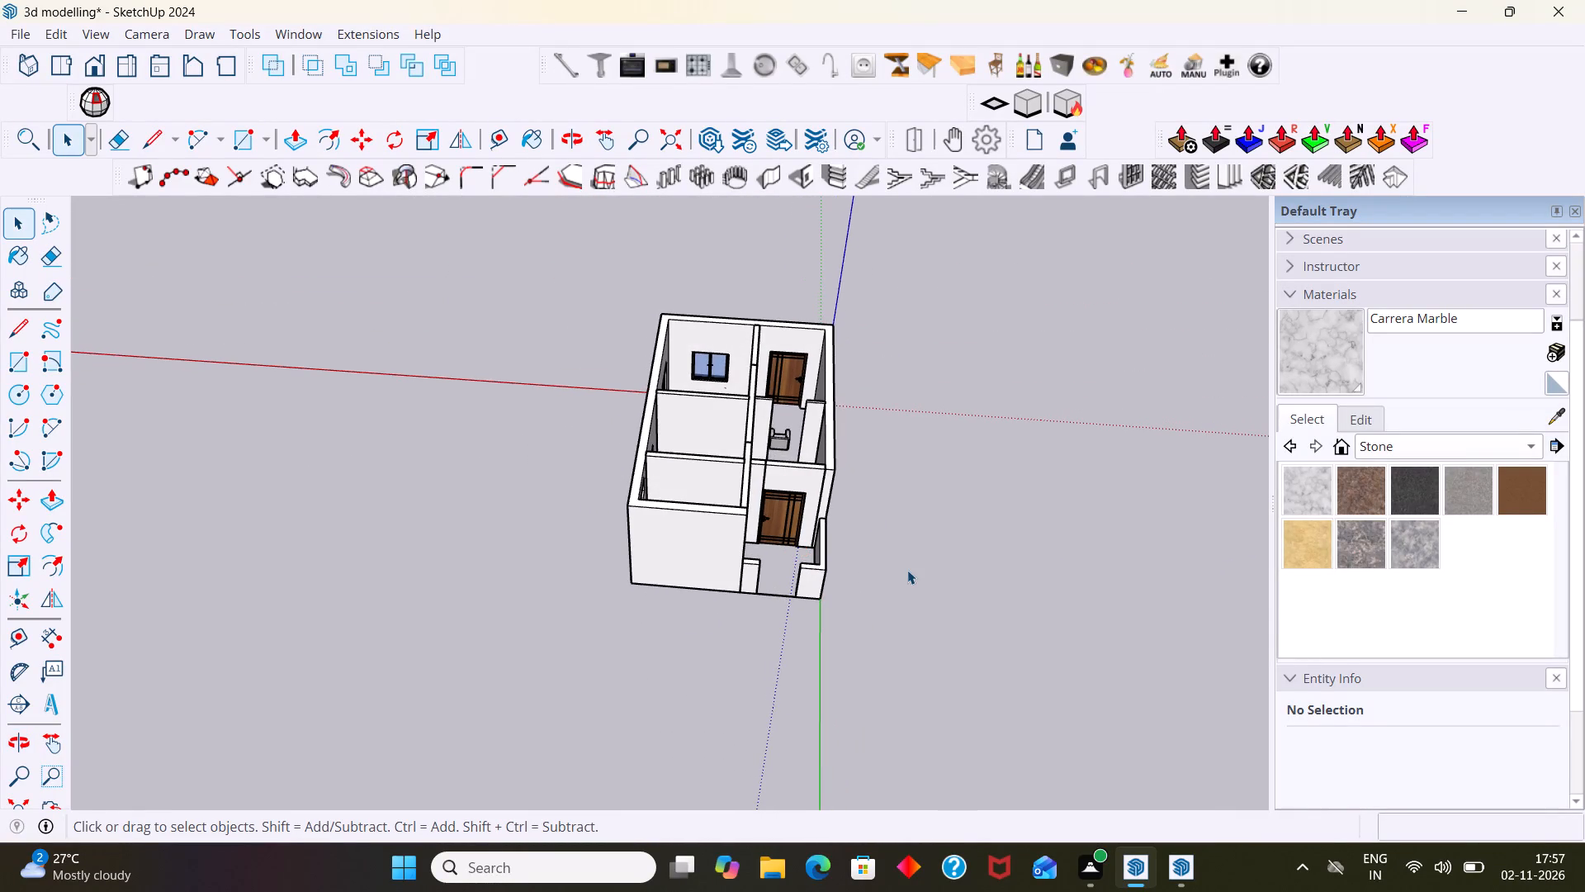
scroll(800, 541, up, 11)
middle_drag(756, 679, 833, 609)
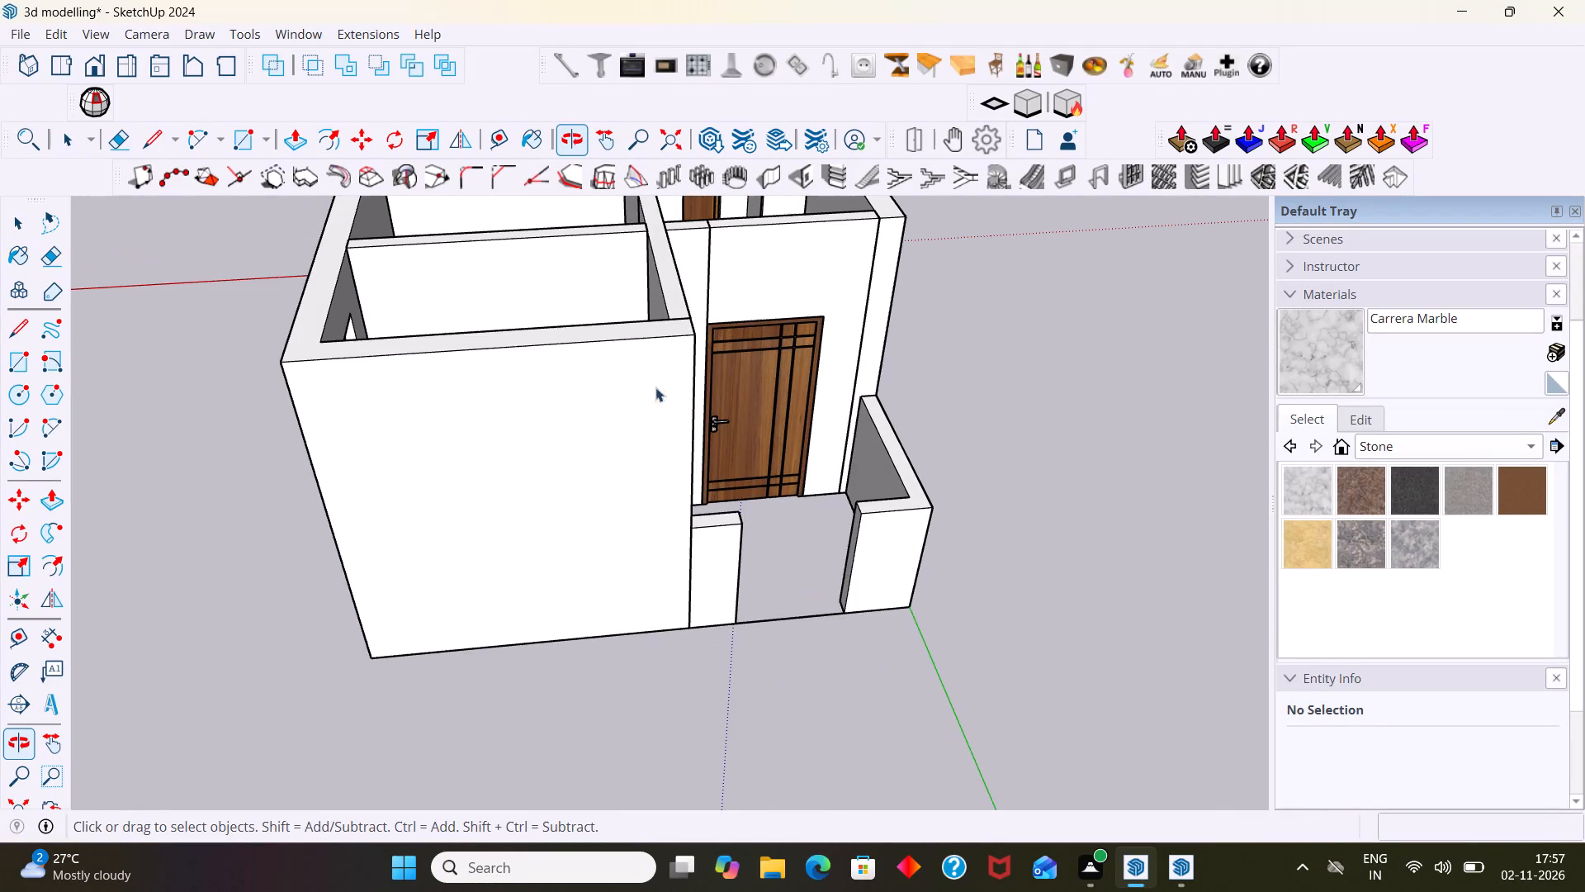
Search the 3D Warehouse for "gate".
click(302, 45)
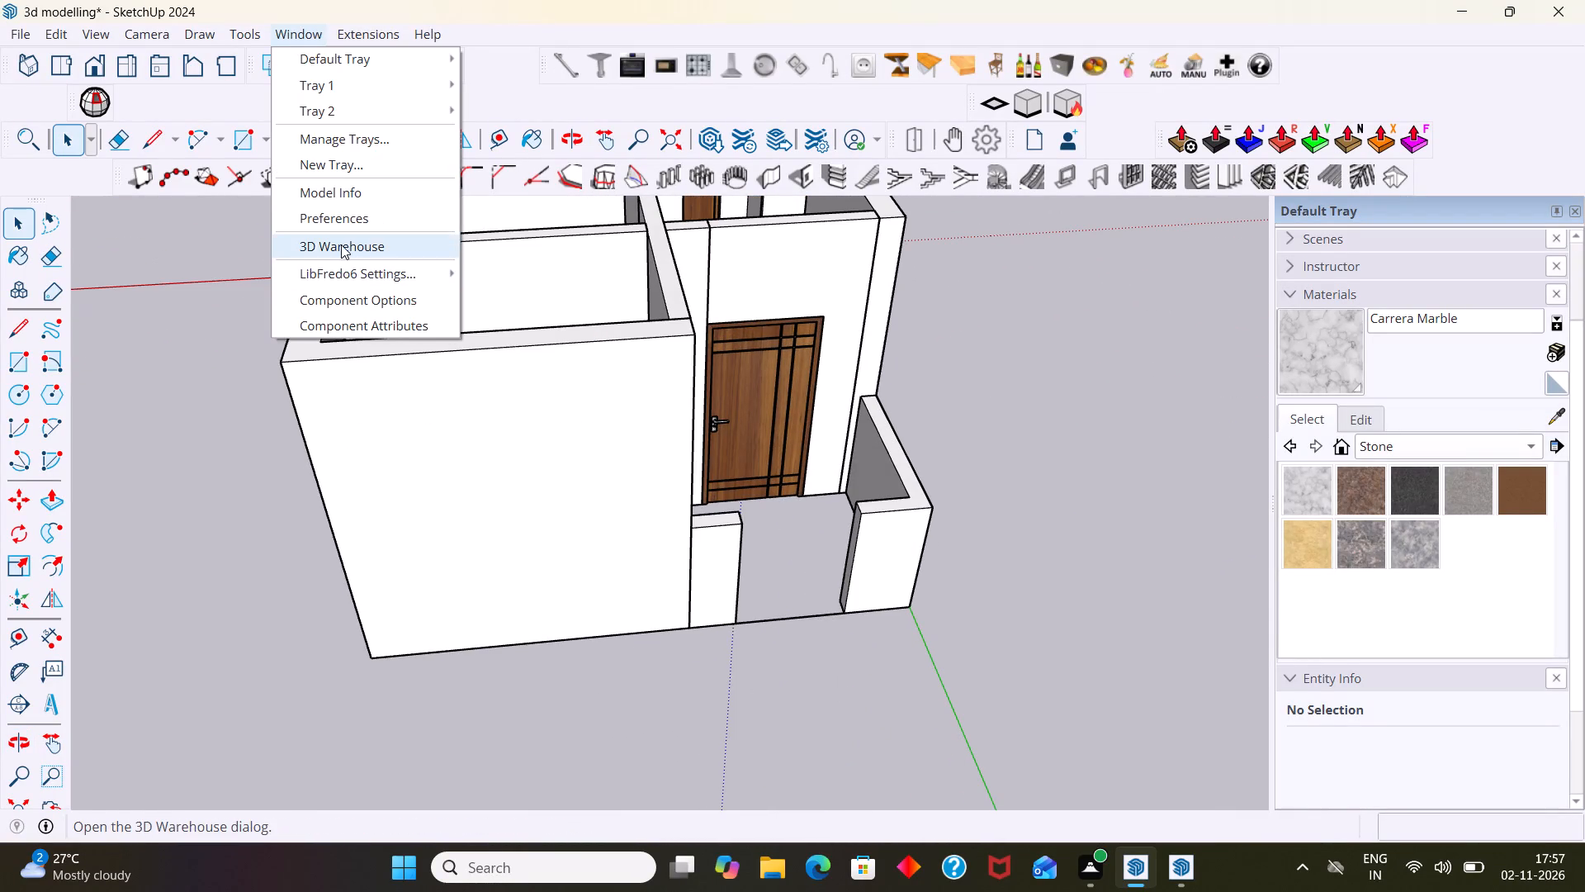
click(341, 244)
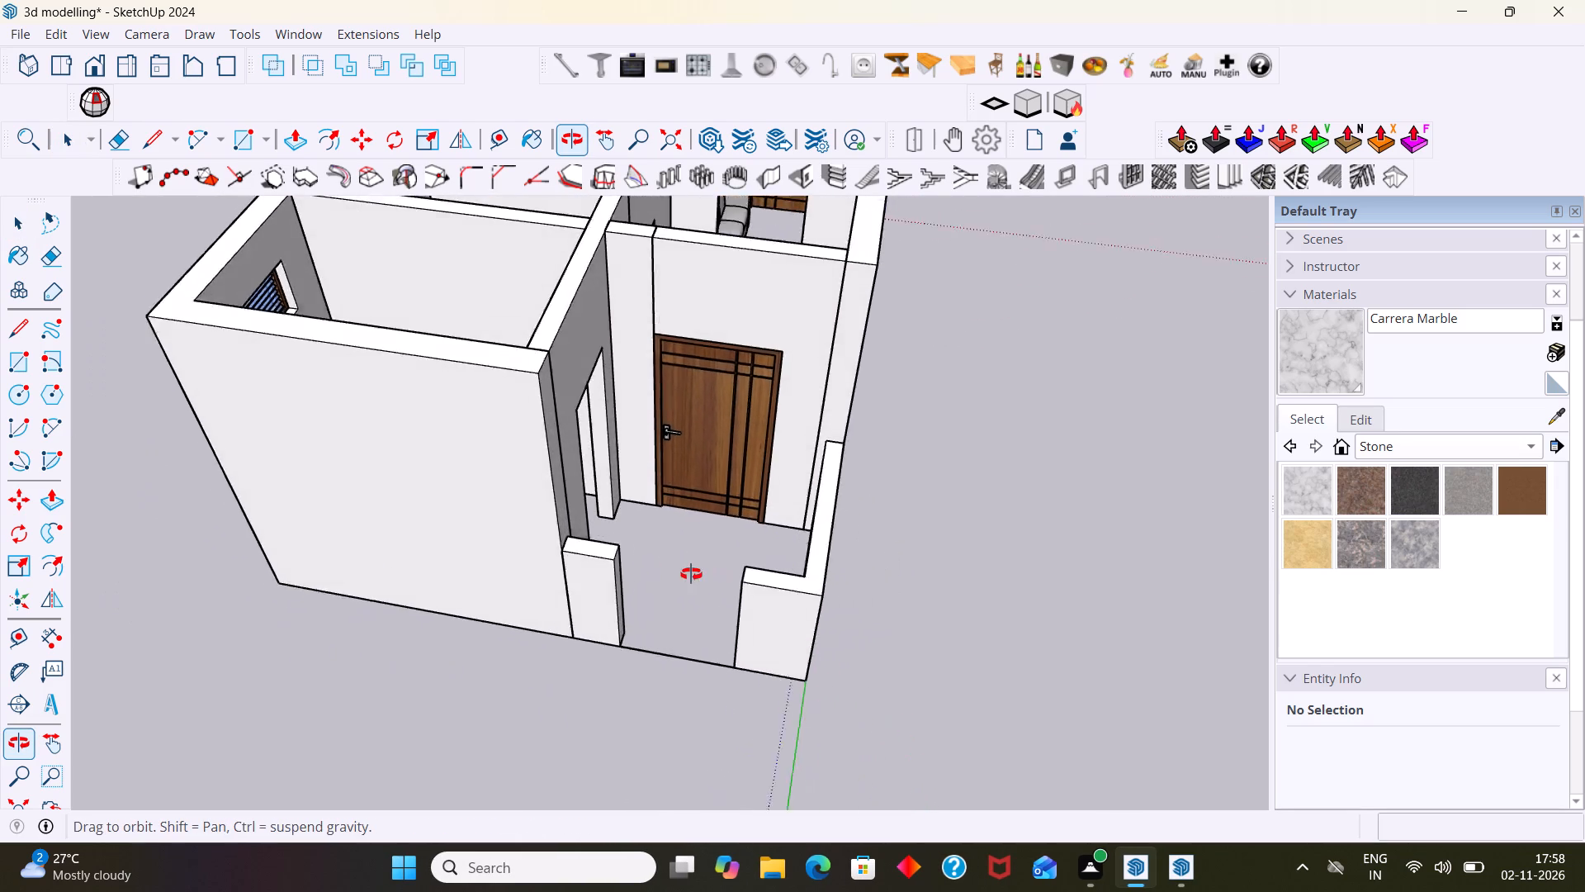
Draw a 7' by 2' 6" rectangle filling the bathroom doorway off the porch, midway through the wall's thickness.
middle_drag(691, 574, 668, 520)
scroll(728, 480, up, 3)
scroll(728, 478, down, 8)
middle_drag(689, 435, 536, 413)
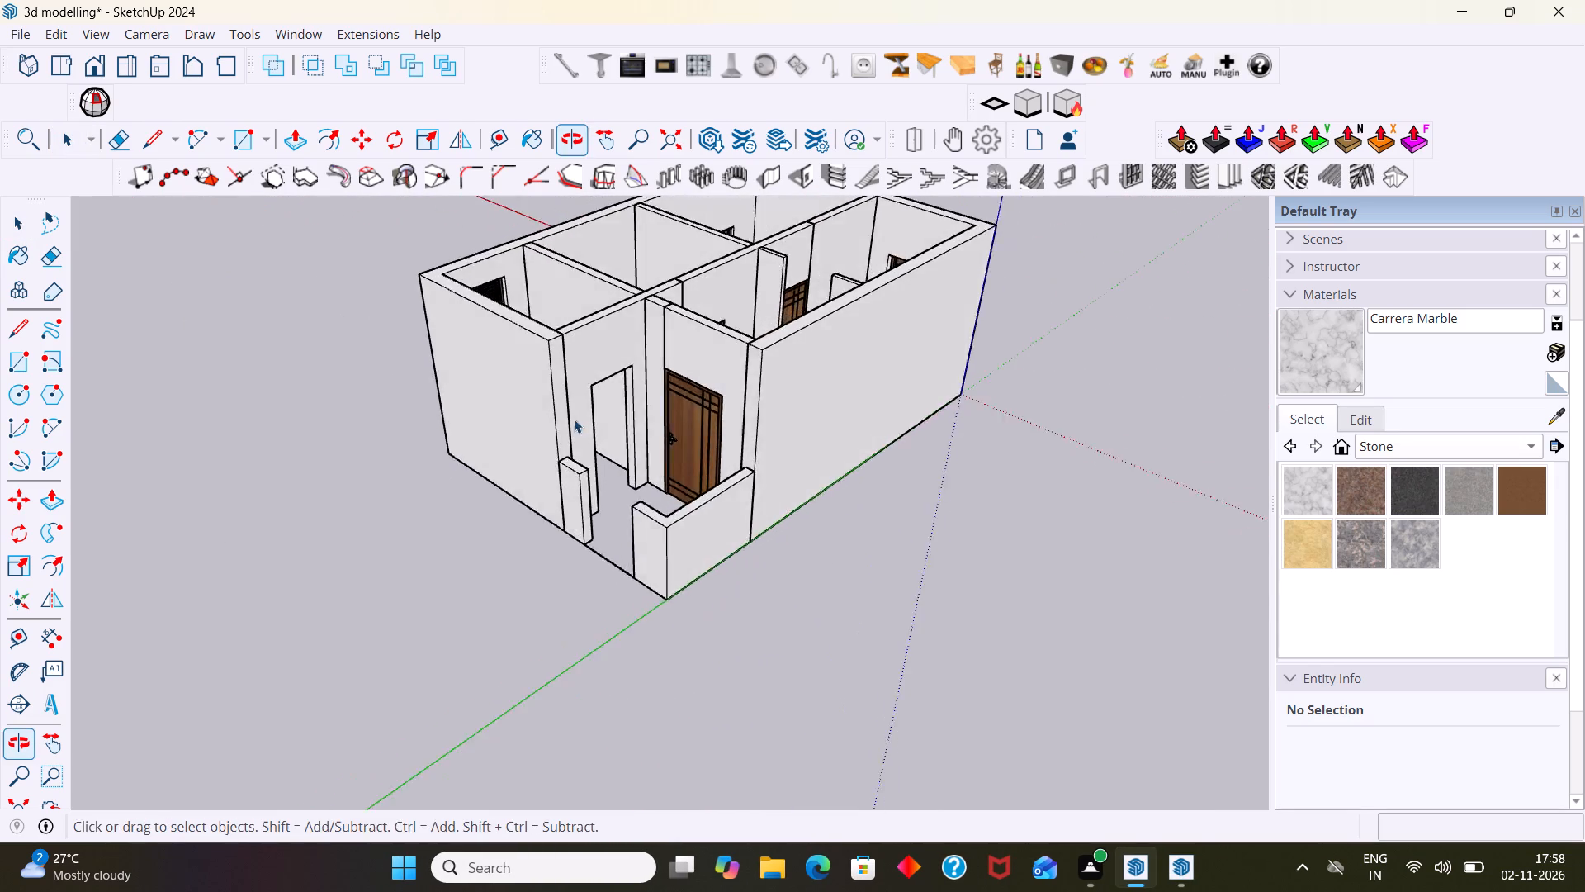
scroll(576, 419, up, 5)
middle_drag(613, 414, 445, 387)
scroll(573, 398, up, 4)
middle_drag(606, 449, 556, 353)
scroll(556, 344, down, 6)
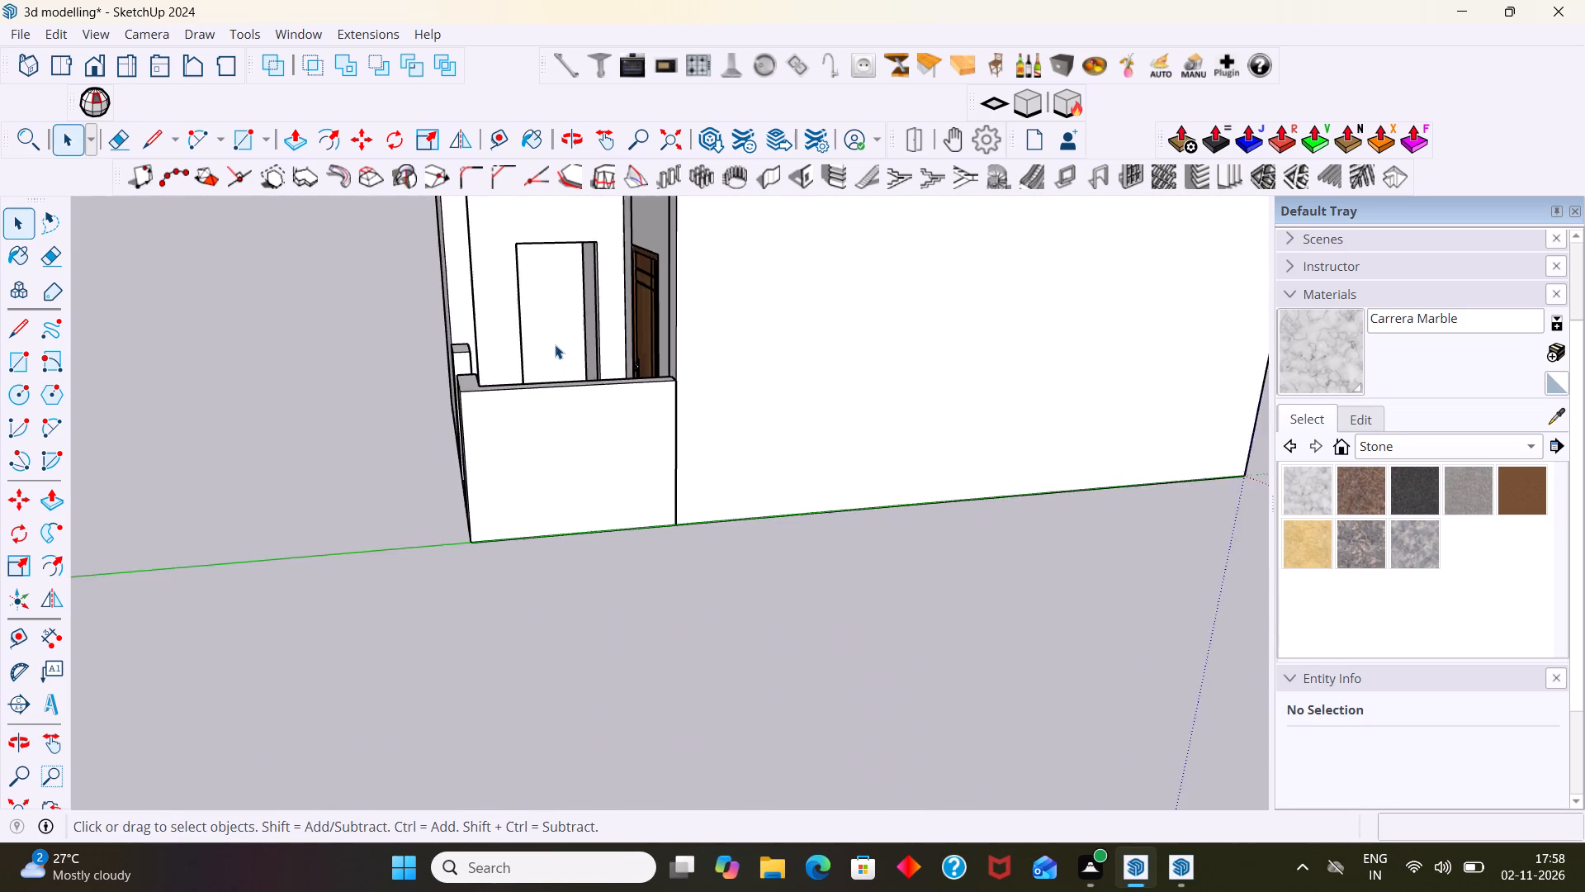
scroll(557, 331, up, 6)
middle_drag(573, 389, 570, 441)
scroll(565, 443, down, 3)
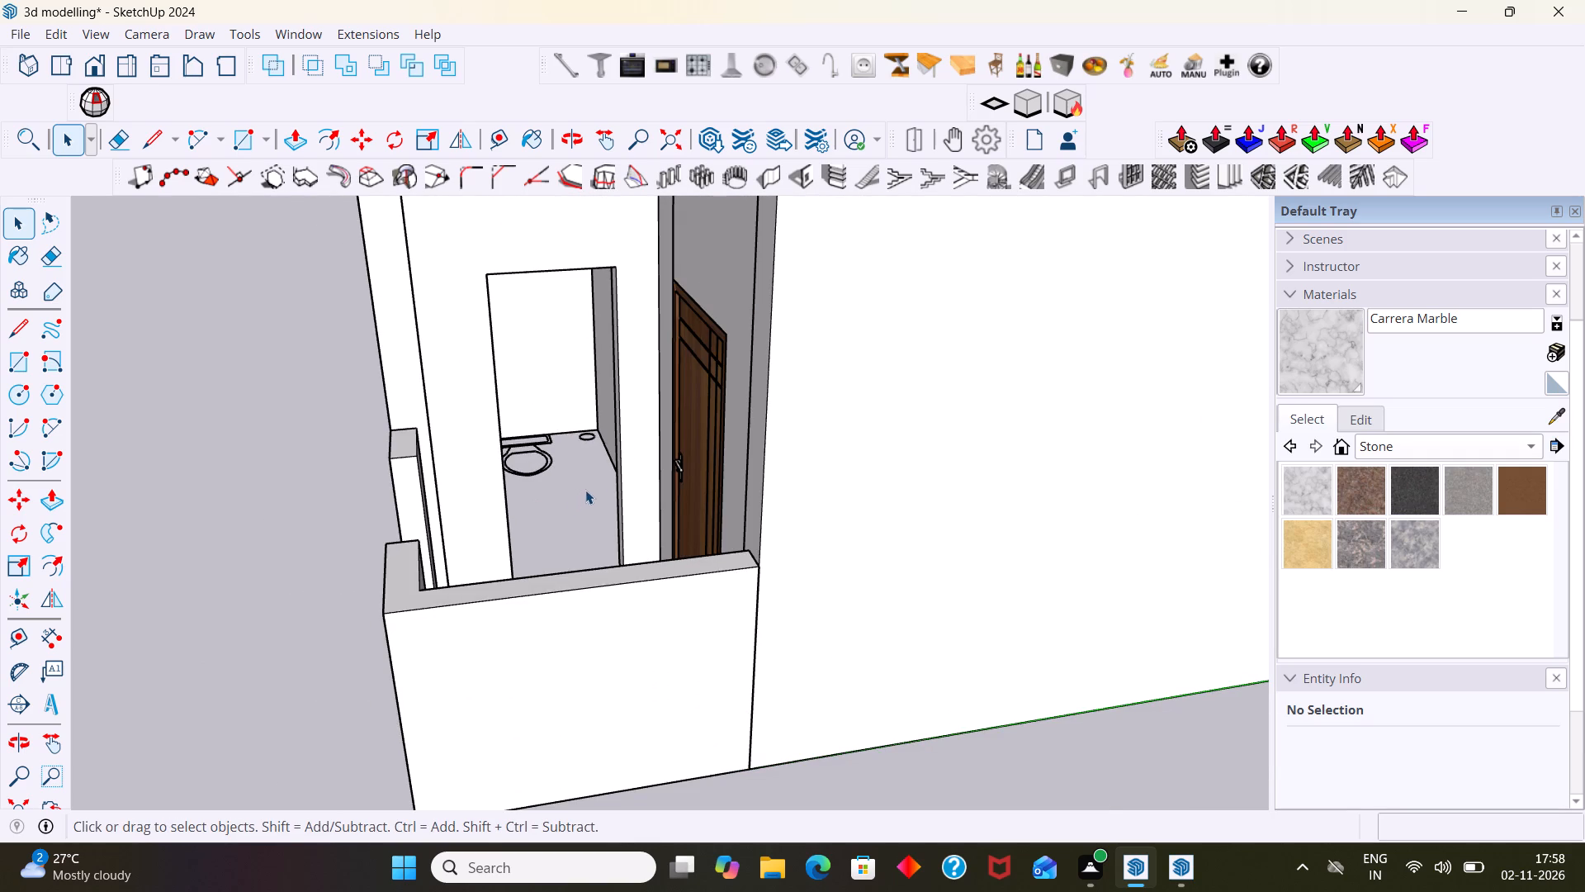
key(r)
scroll(549, 472, up, 6)
scroll(534, 448, down, 4)
middle_drag(539, 478, 435, 456)
scroll(442, 437, down, 2)
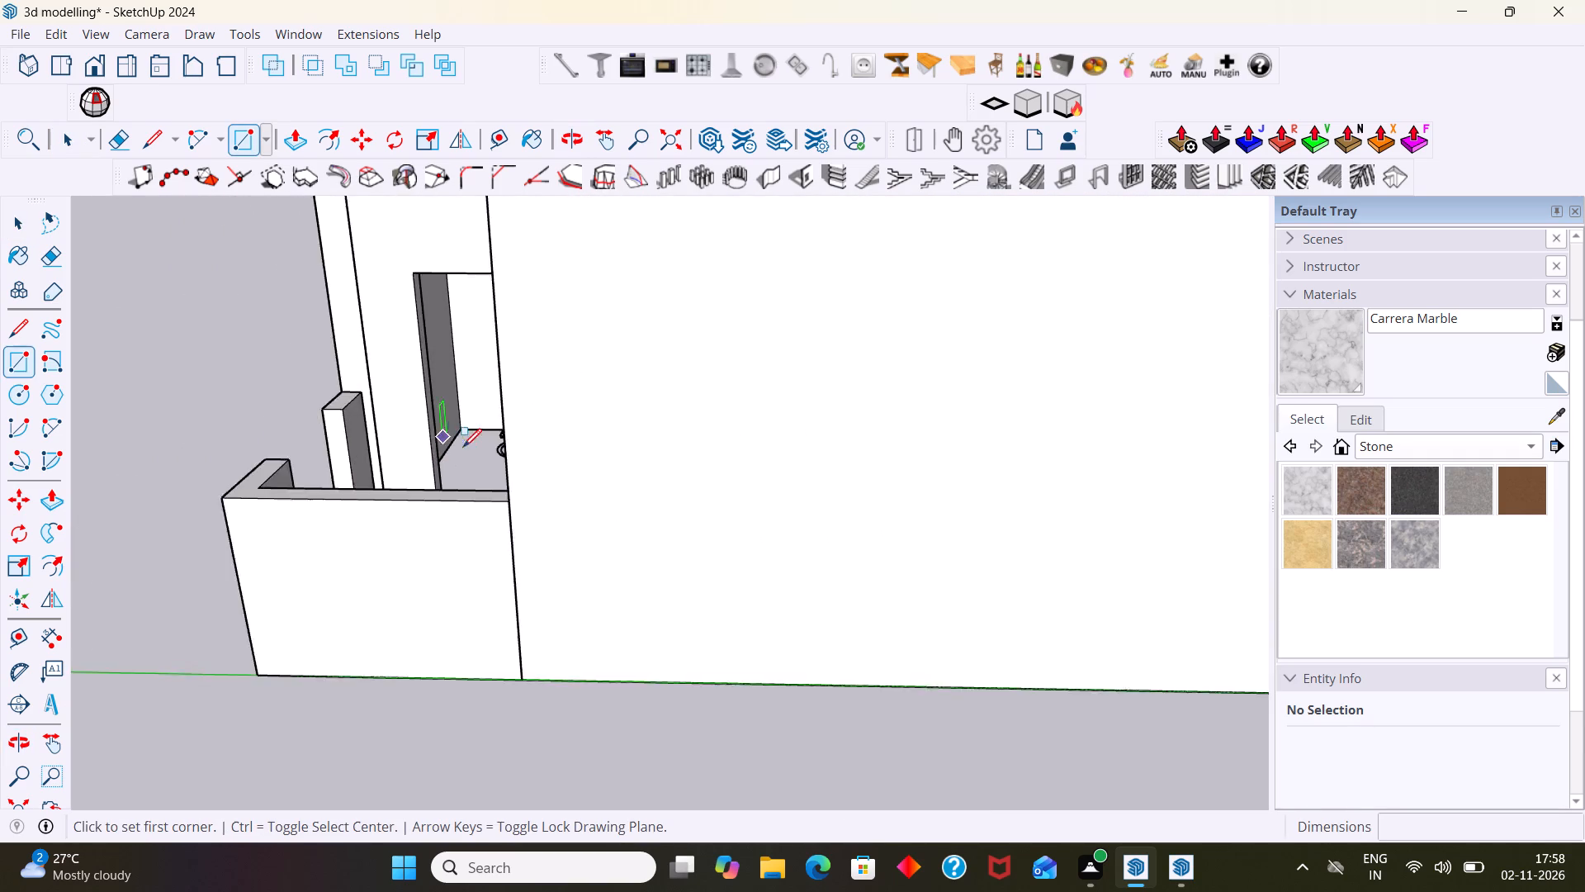
scroll(463, 447, down, 7)
shift+middle_drag(495, 477, 546, 523)
scroll(391, 299, up, 5)
middle_drag(500, 465, 553, 369)
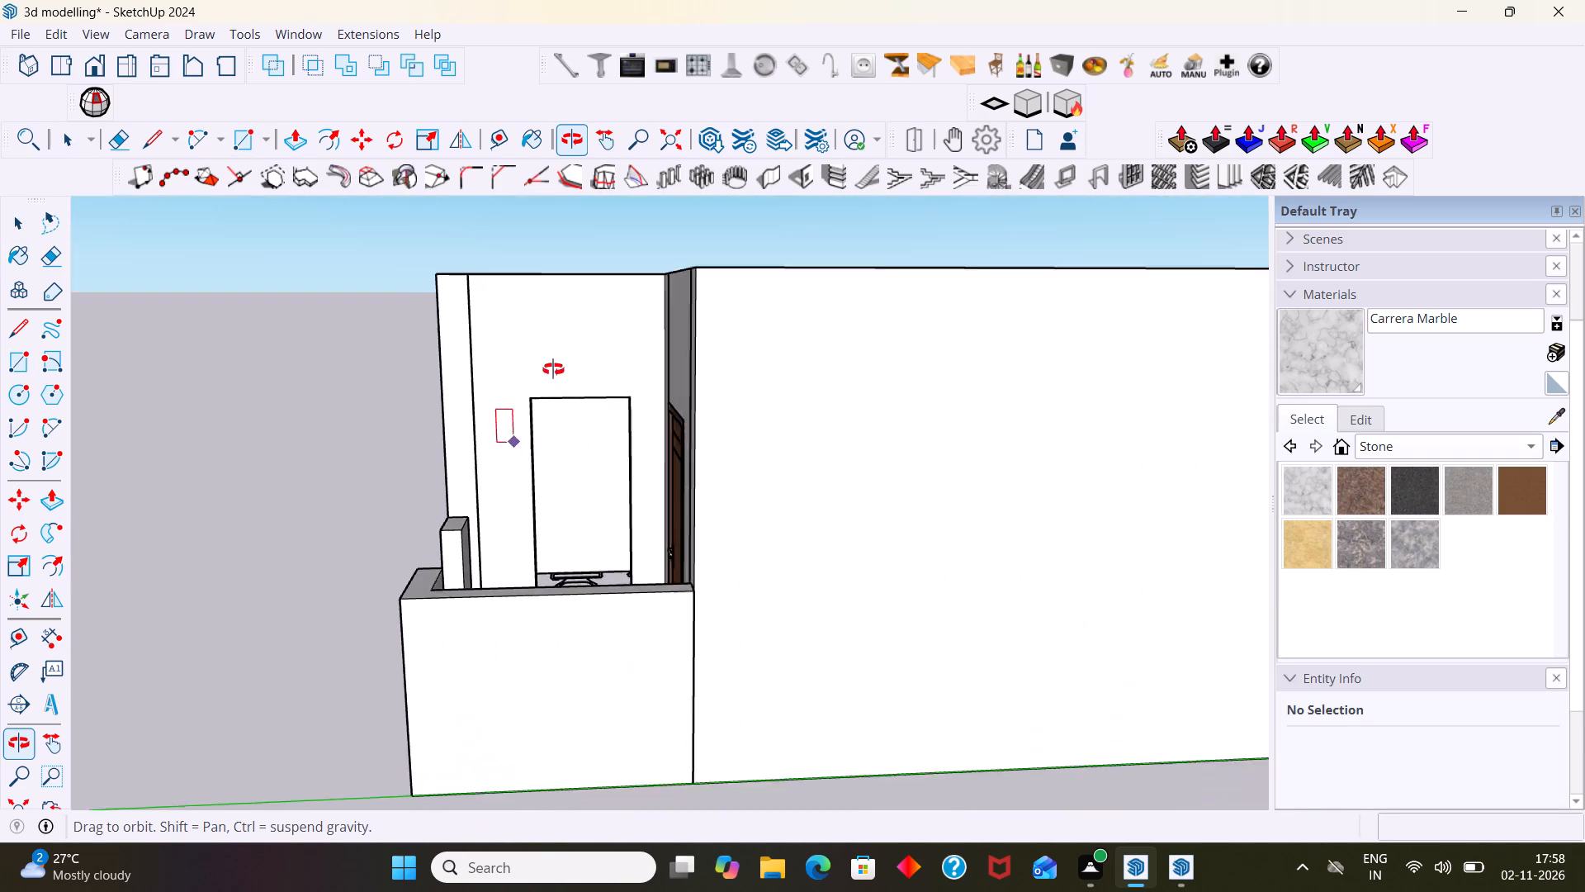
middle_drag(553, 369, 485, 360)
scroll(583, 414, up, 3)
middle_drag(567, 402, 499, 335)
middle_drag(450, 355, 532, 358)
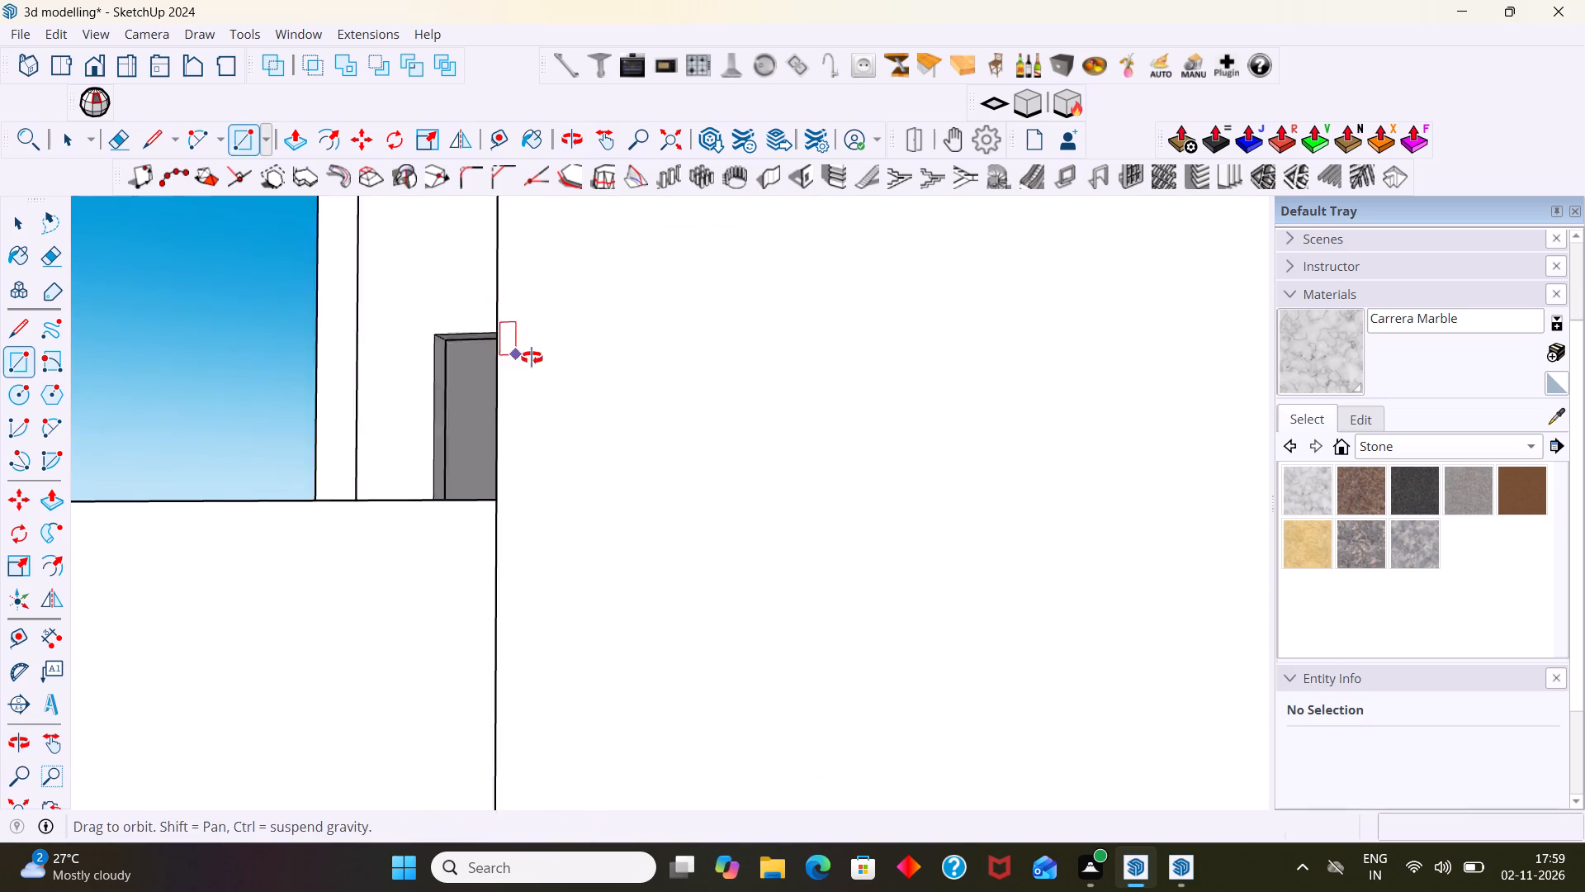
middle_drag(532, 358, 540, 358)
scroll(477, 339, up, 5)
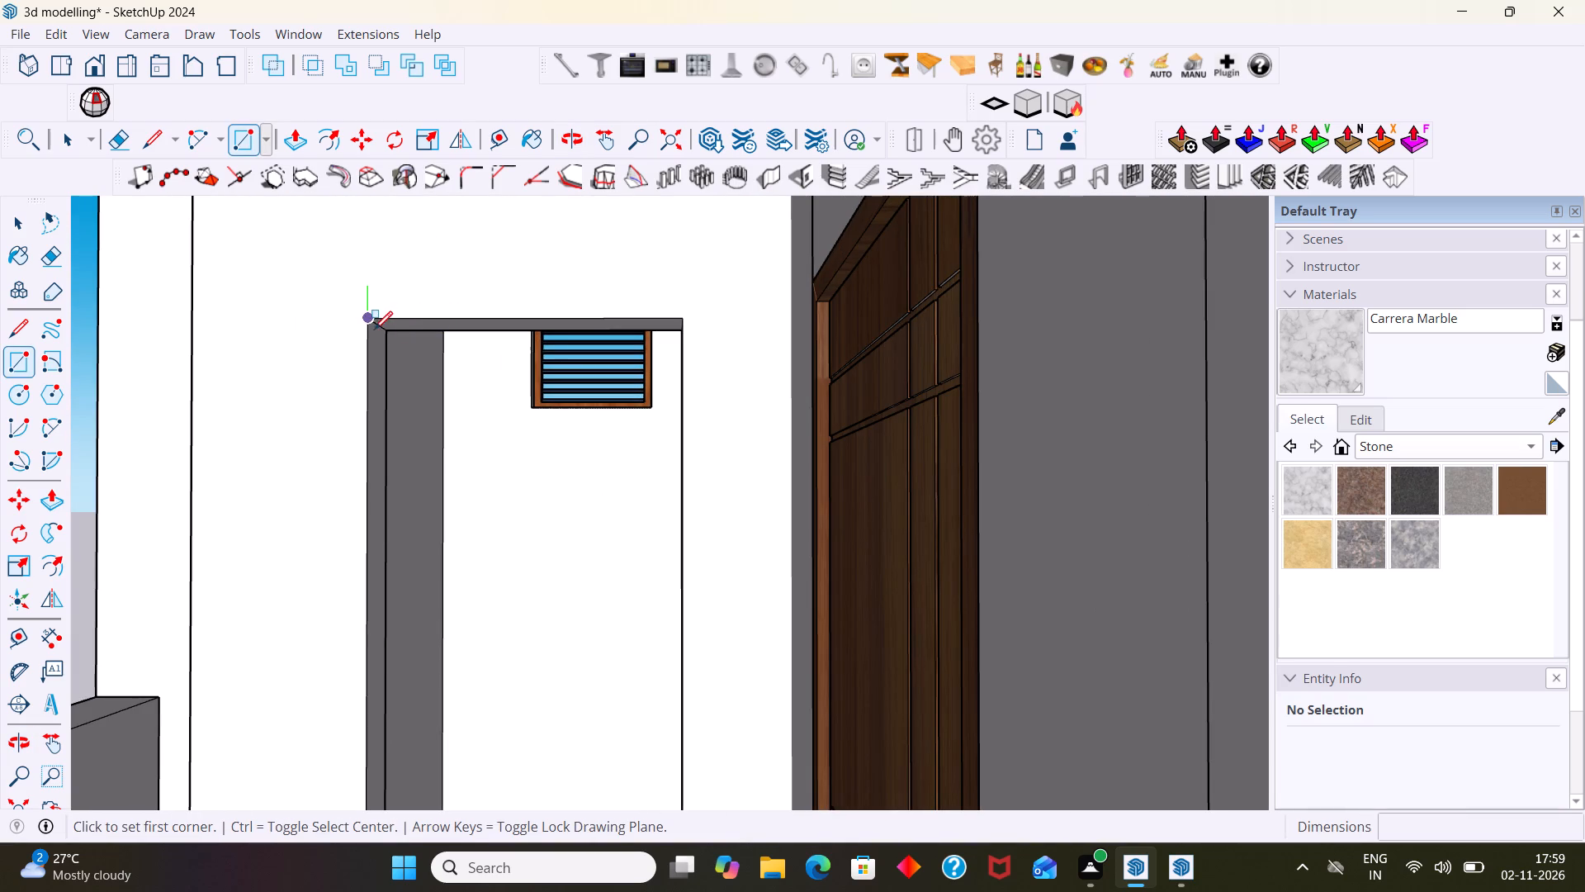
scroll(376, 329, up, 5)
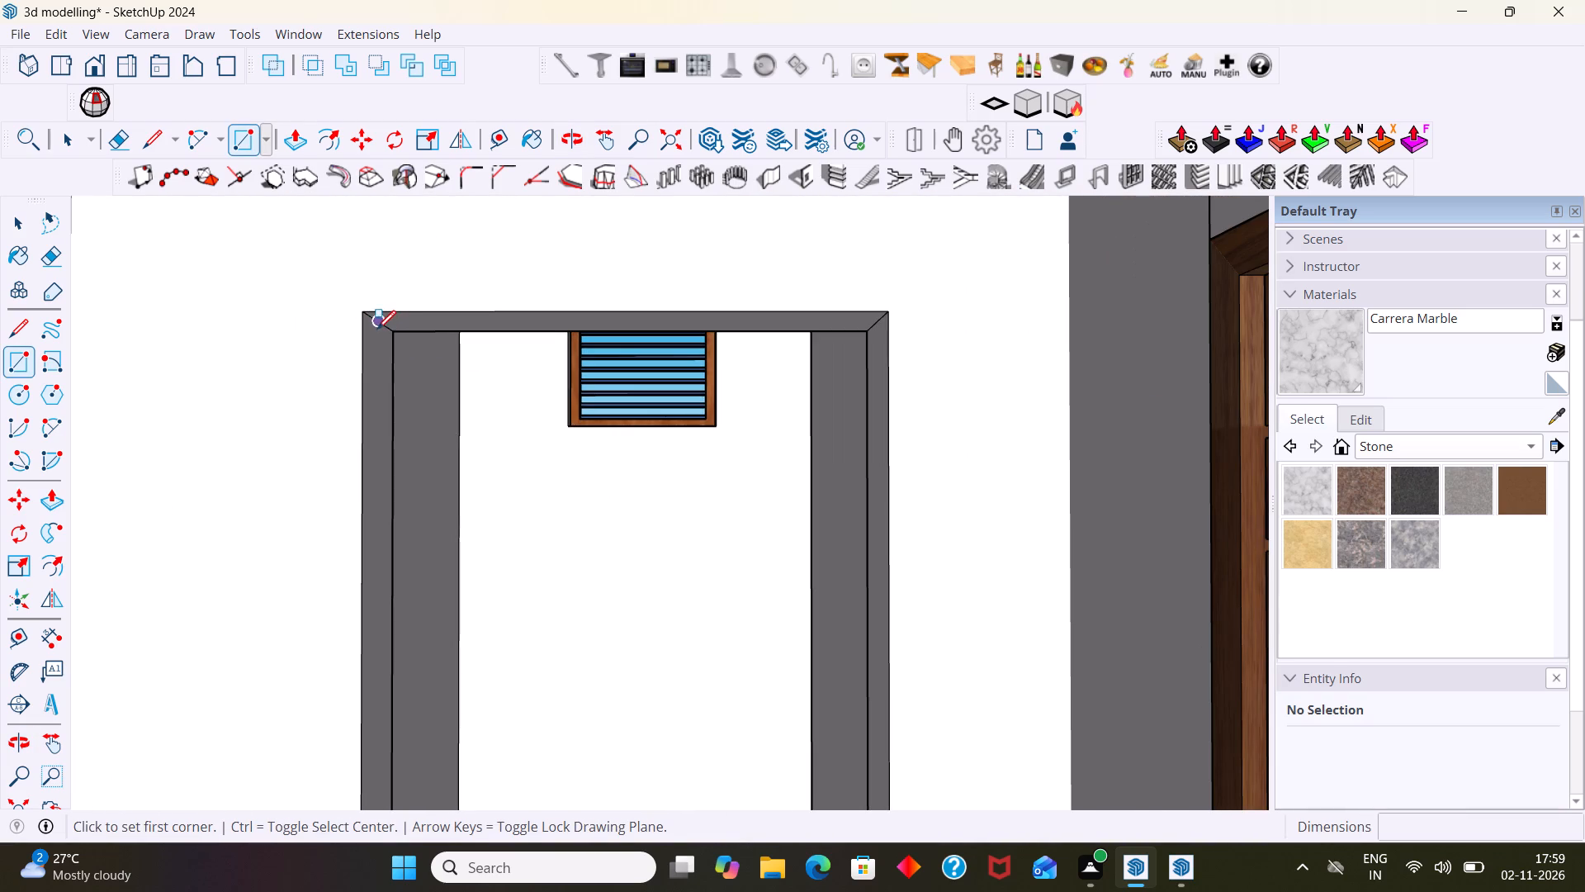
click(377, 325)
scroll(416, 431, down, 16)
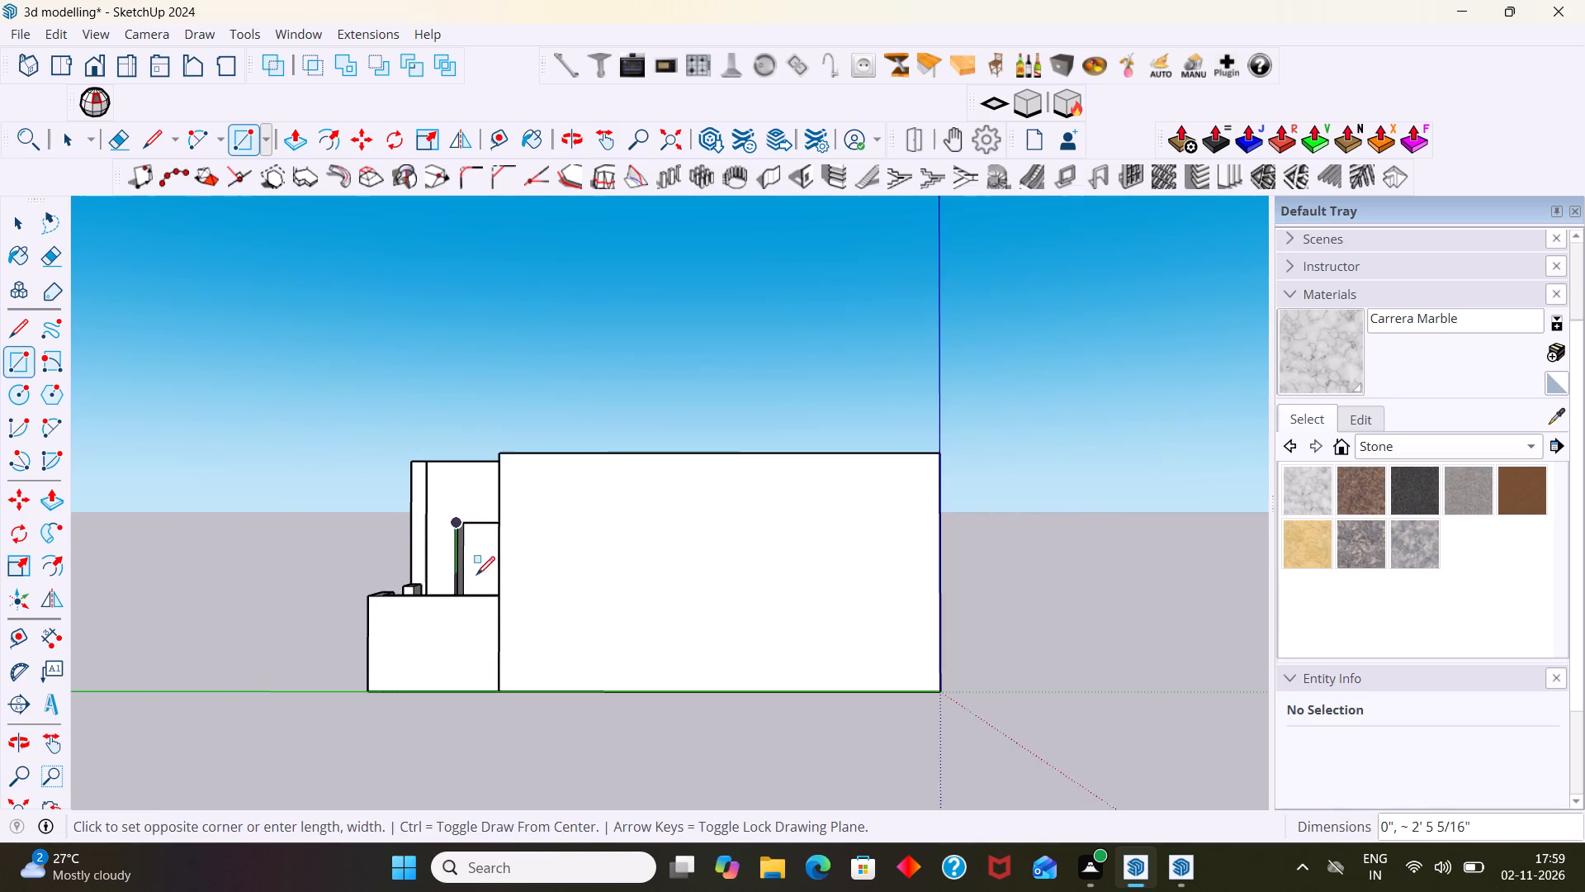
middle_drag(483, 597, 578, 725)
scroll(518, 682, up, 12)
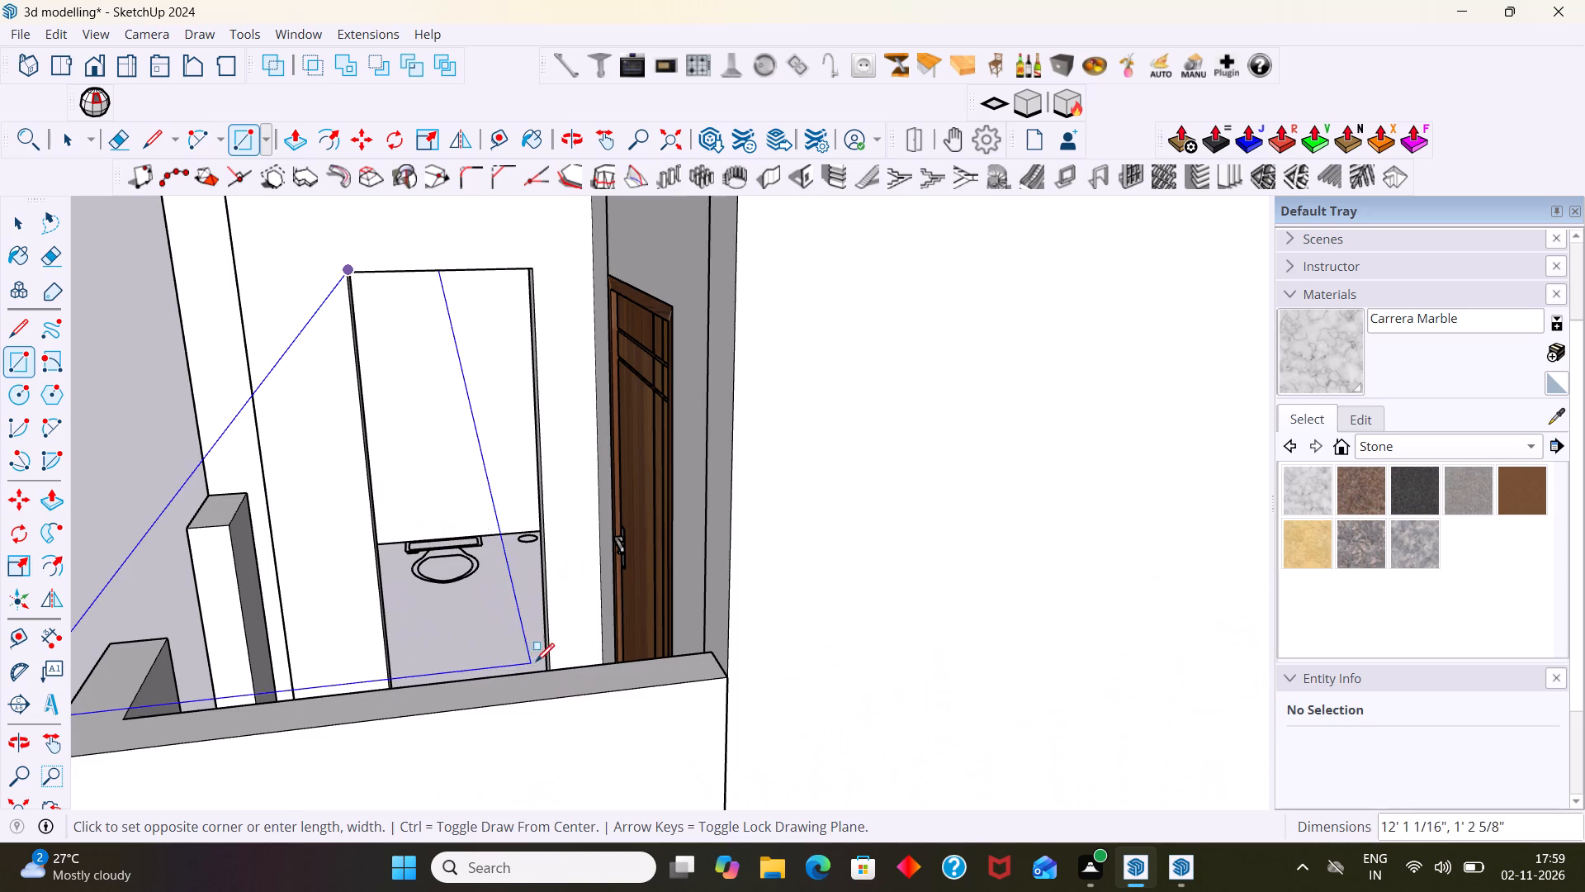
shift+middle_drag(540, 655, 564, 542)
middle_drag(565, 543, 567, 677)
scroll(575, 543, up, 13)
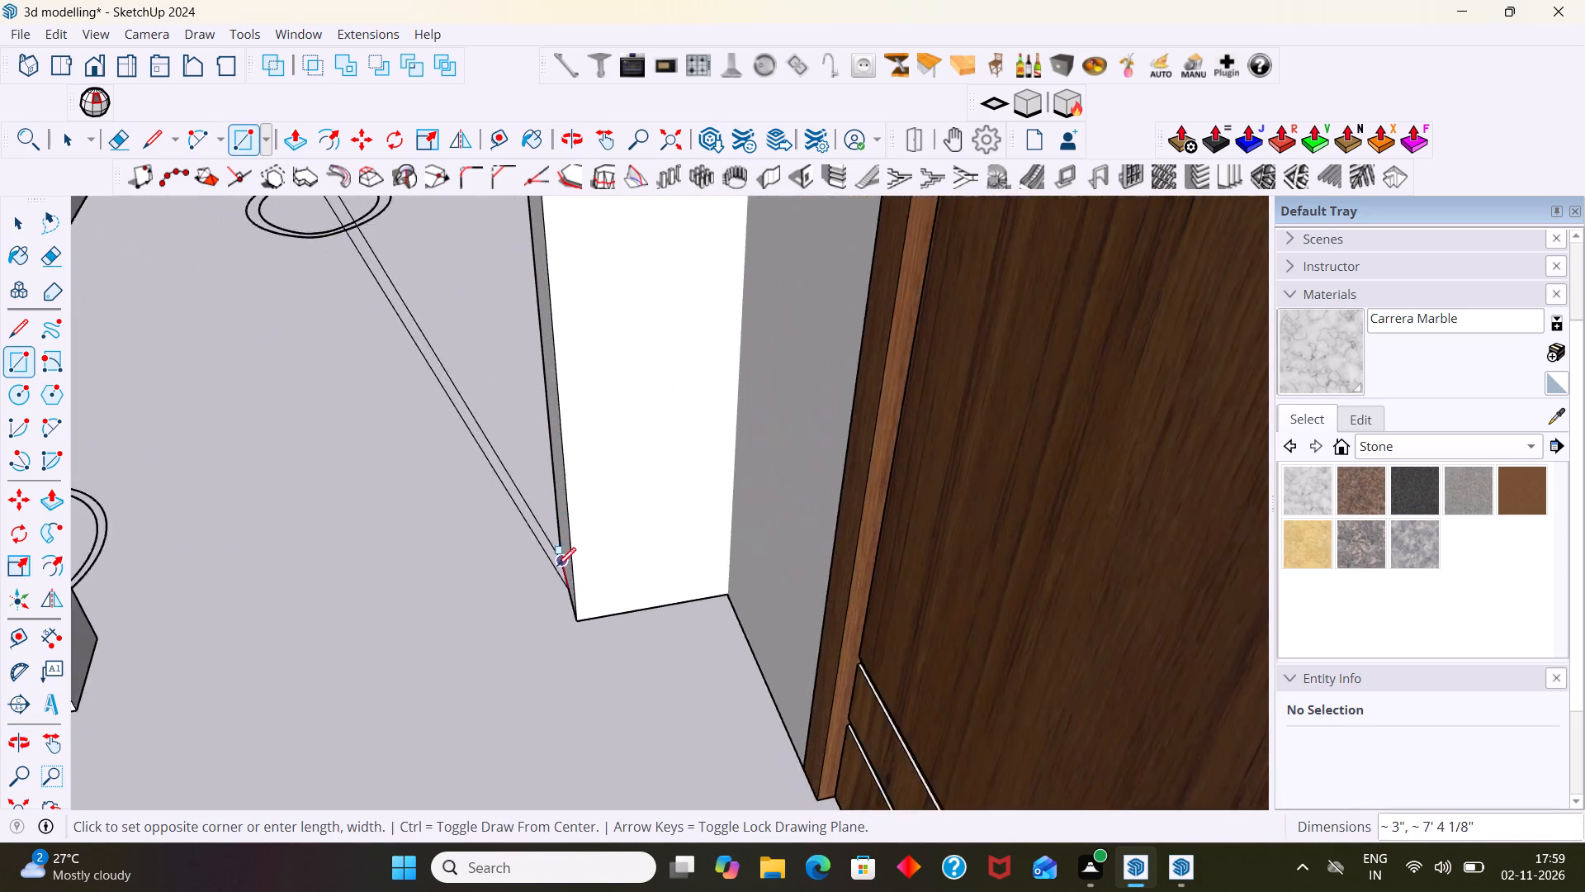
scroll(557, 566, up, 2)
click(577, 607)
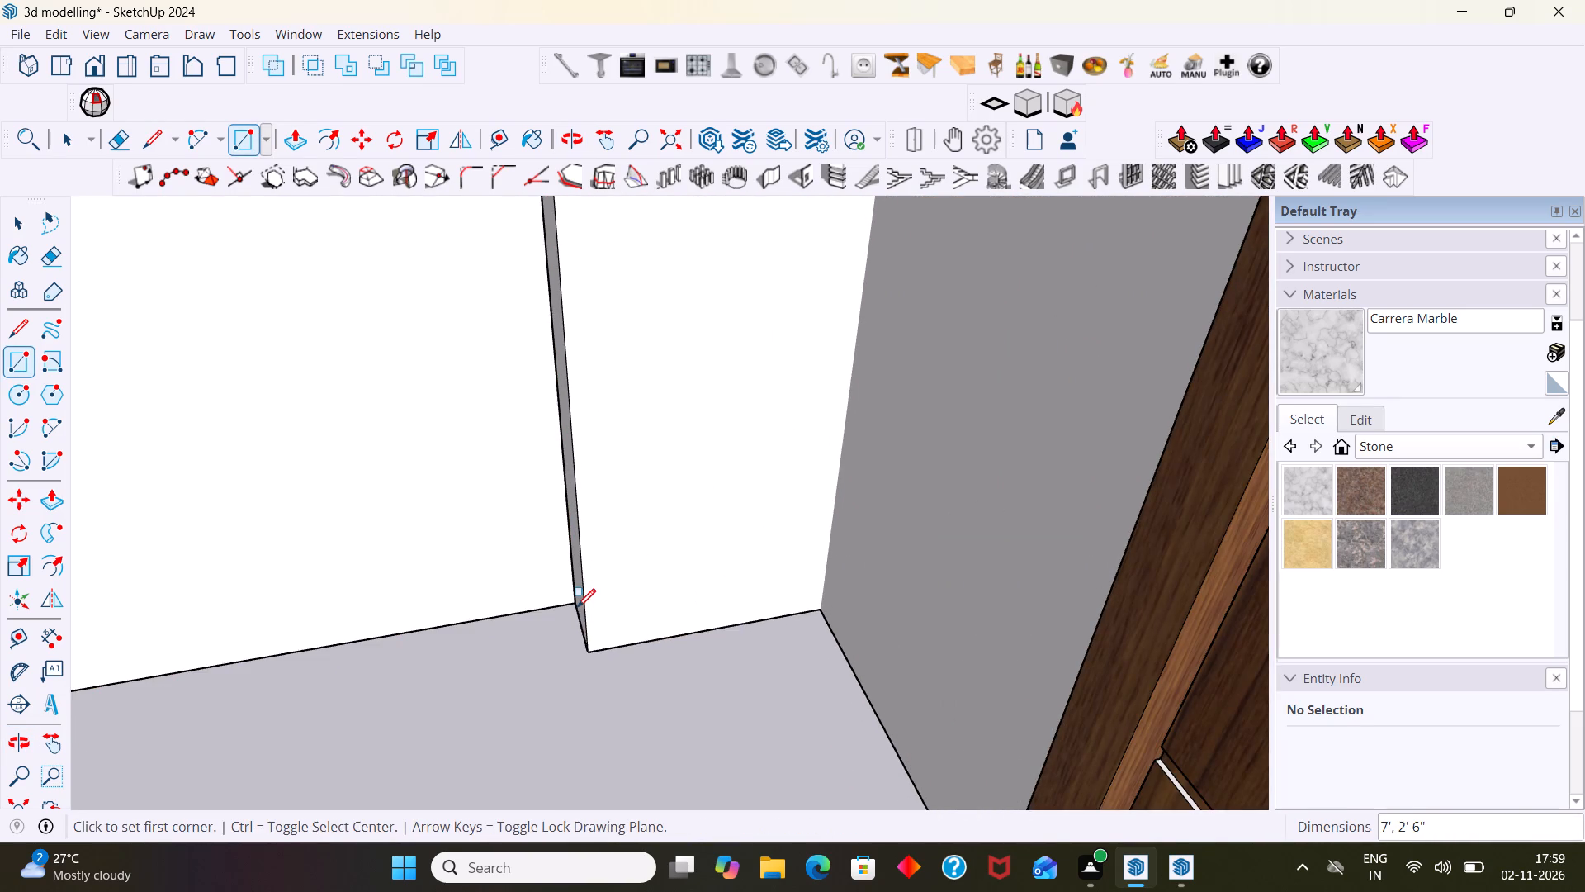
key(space)
scroll(550, 581, down, 20)
scroll(550, 581, down, 6)
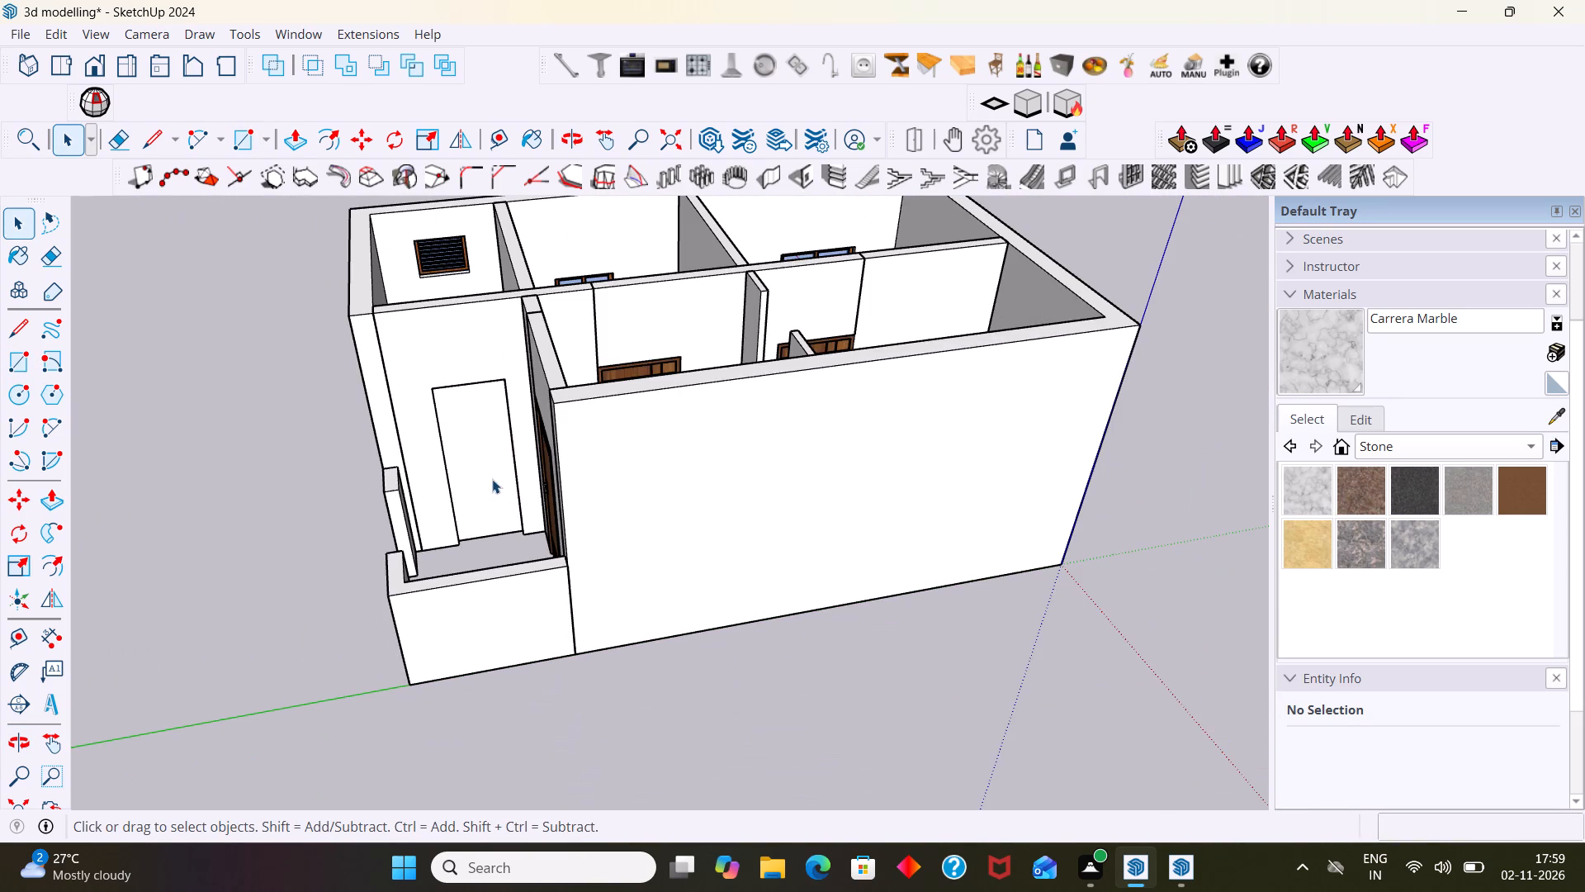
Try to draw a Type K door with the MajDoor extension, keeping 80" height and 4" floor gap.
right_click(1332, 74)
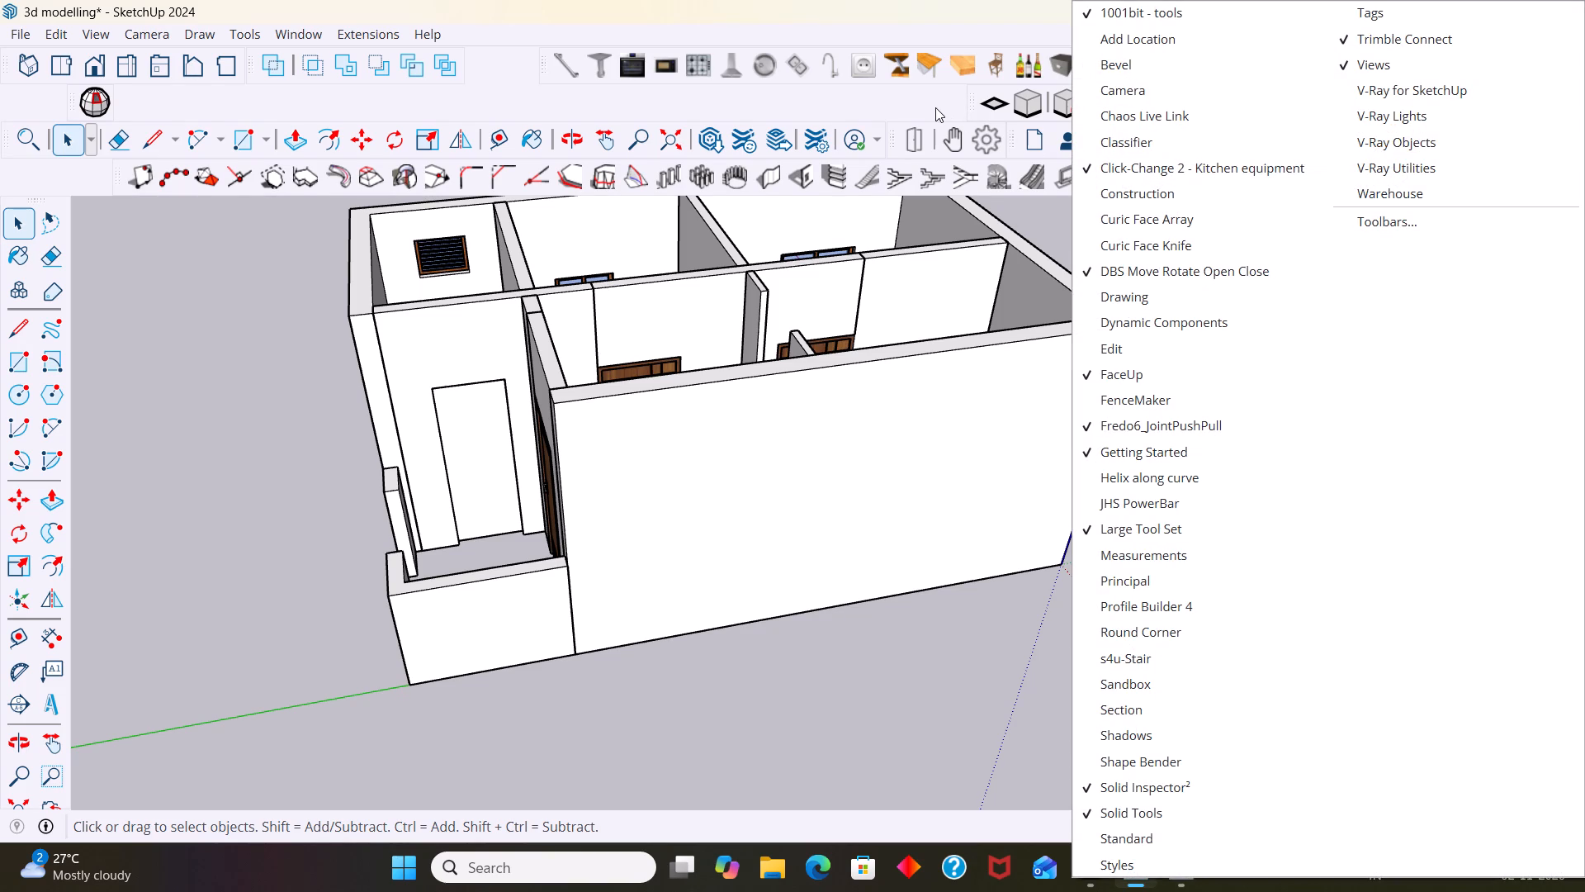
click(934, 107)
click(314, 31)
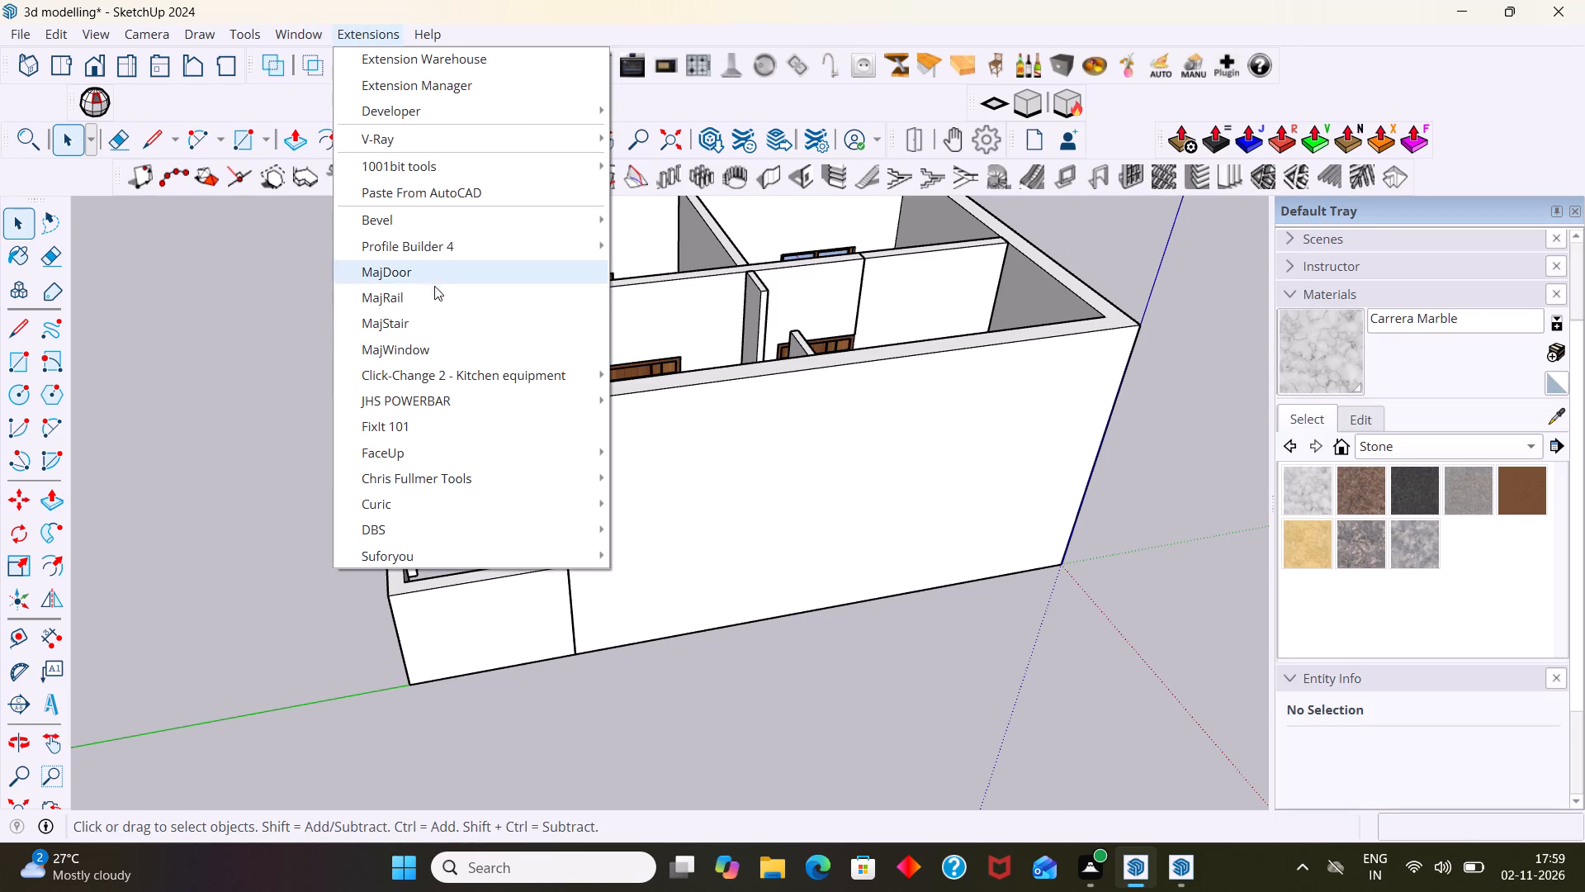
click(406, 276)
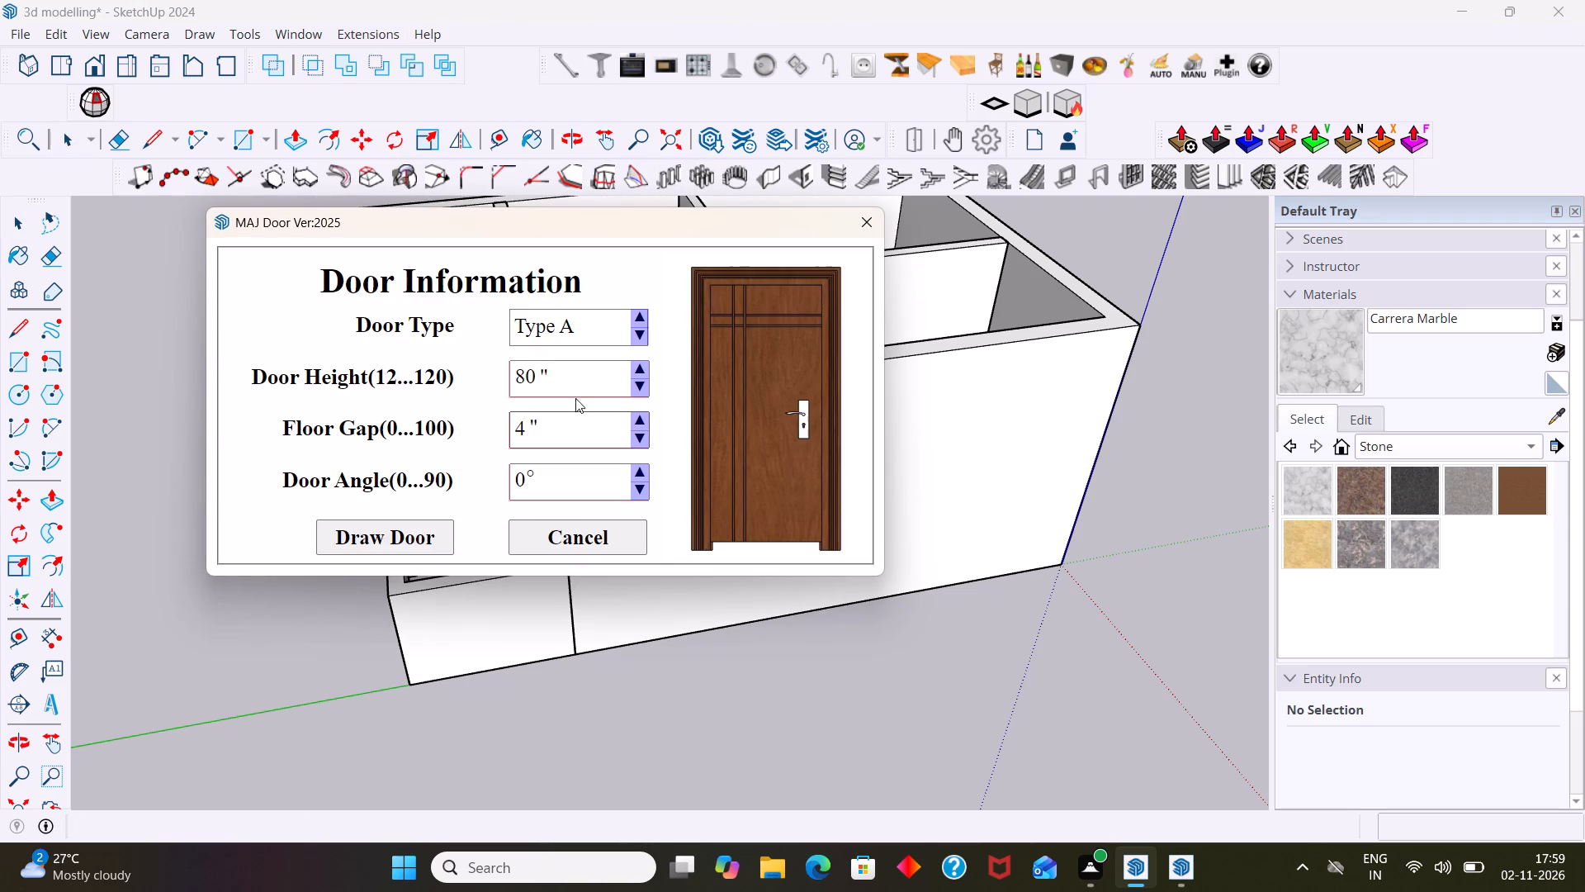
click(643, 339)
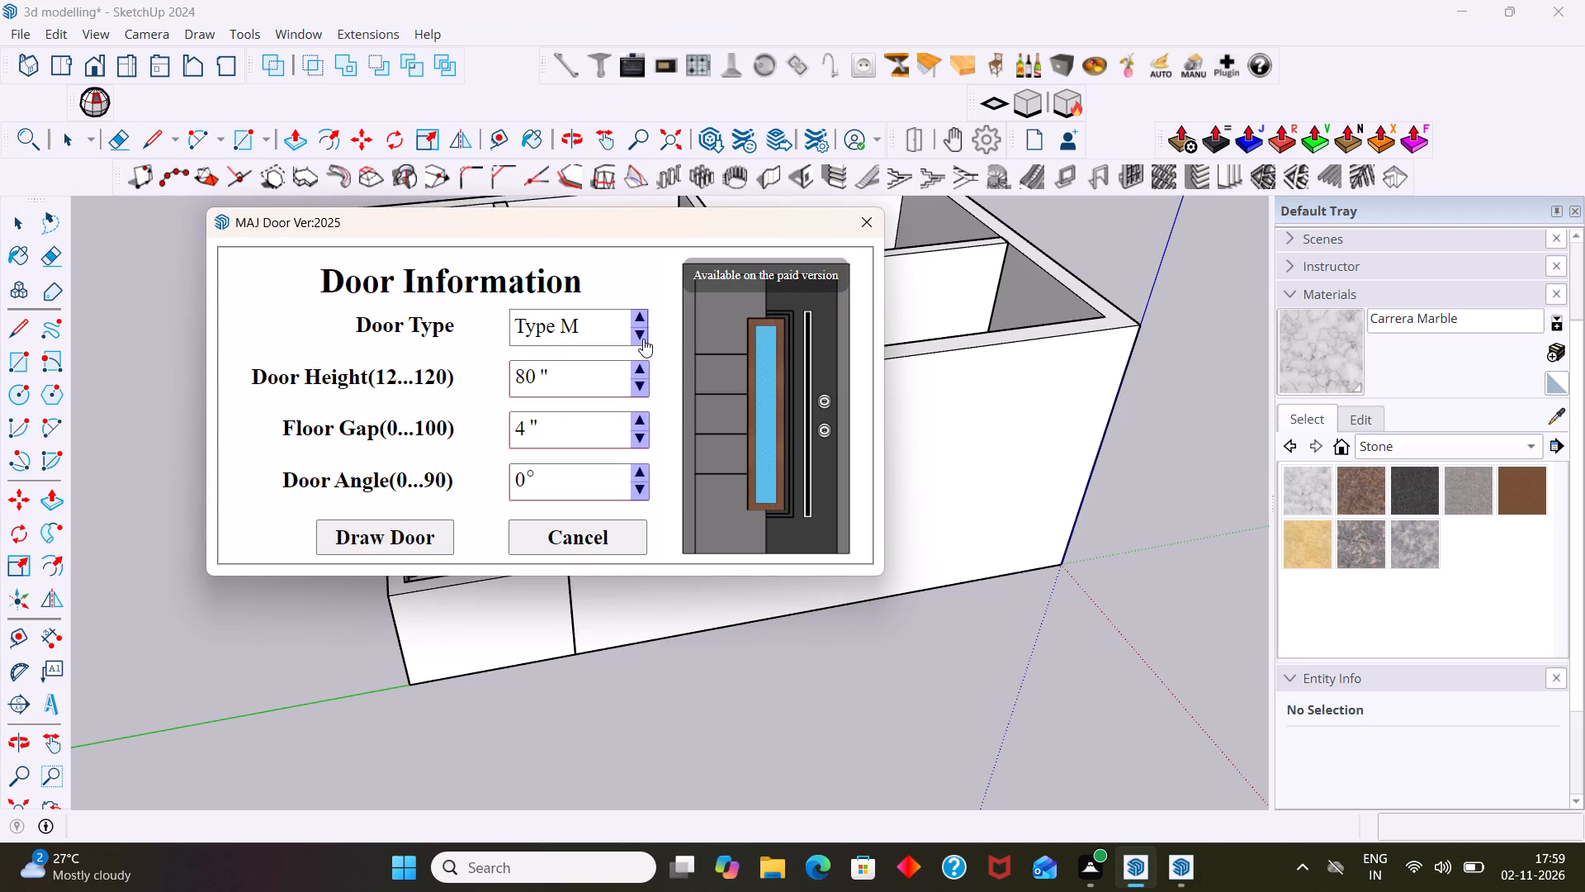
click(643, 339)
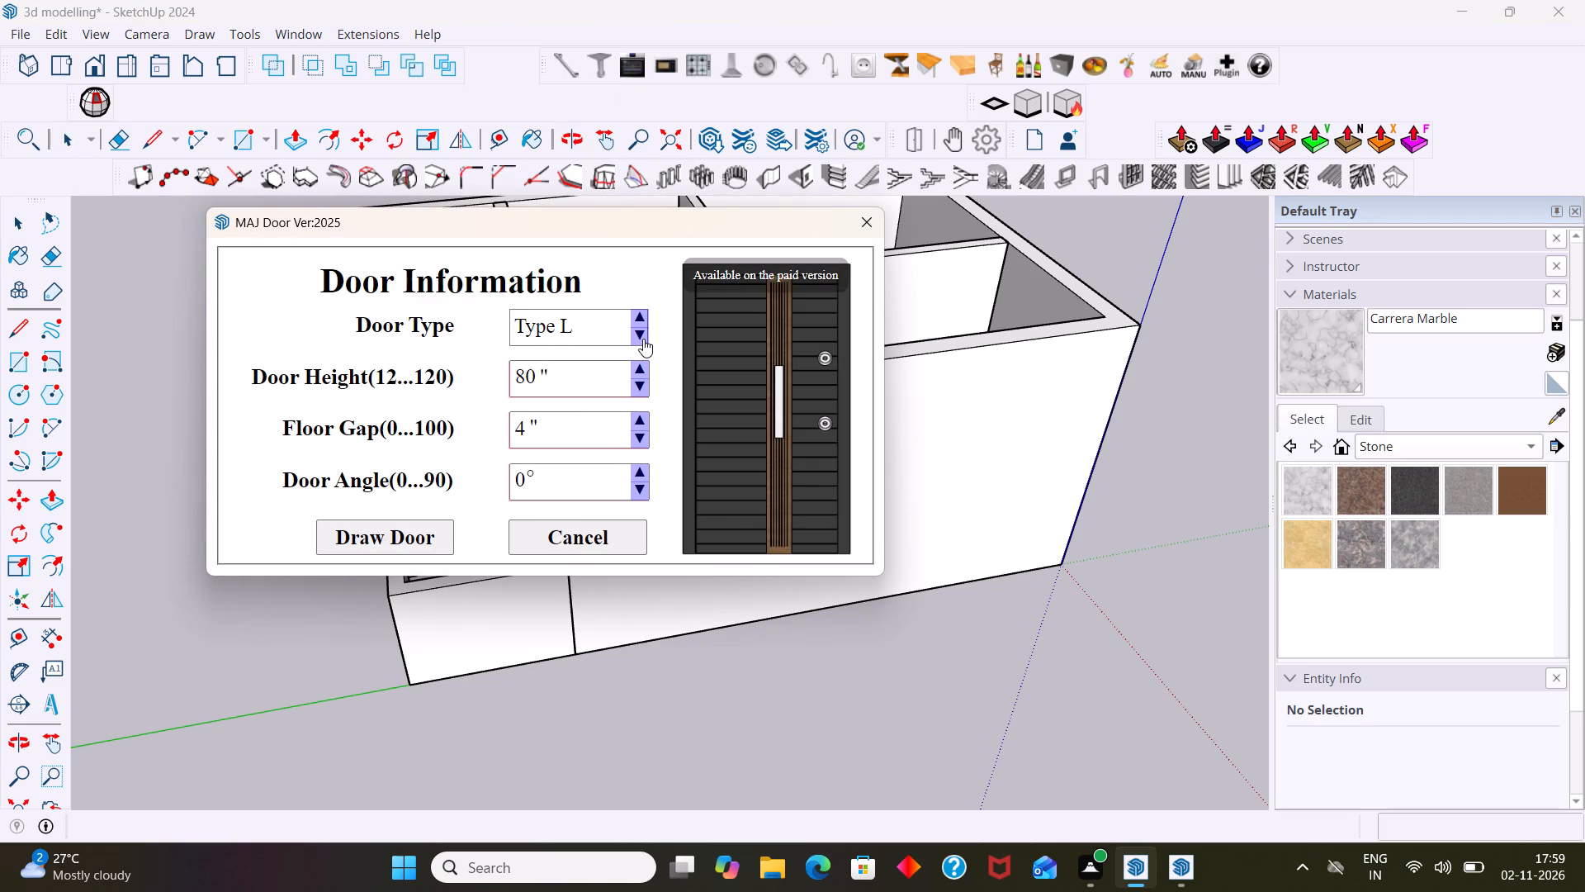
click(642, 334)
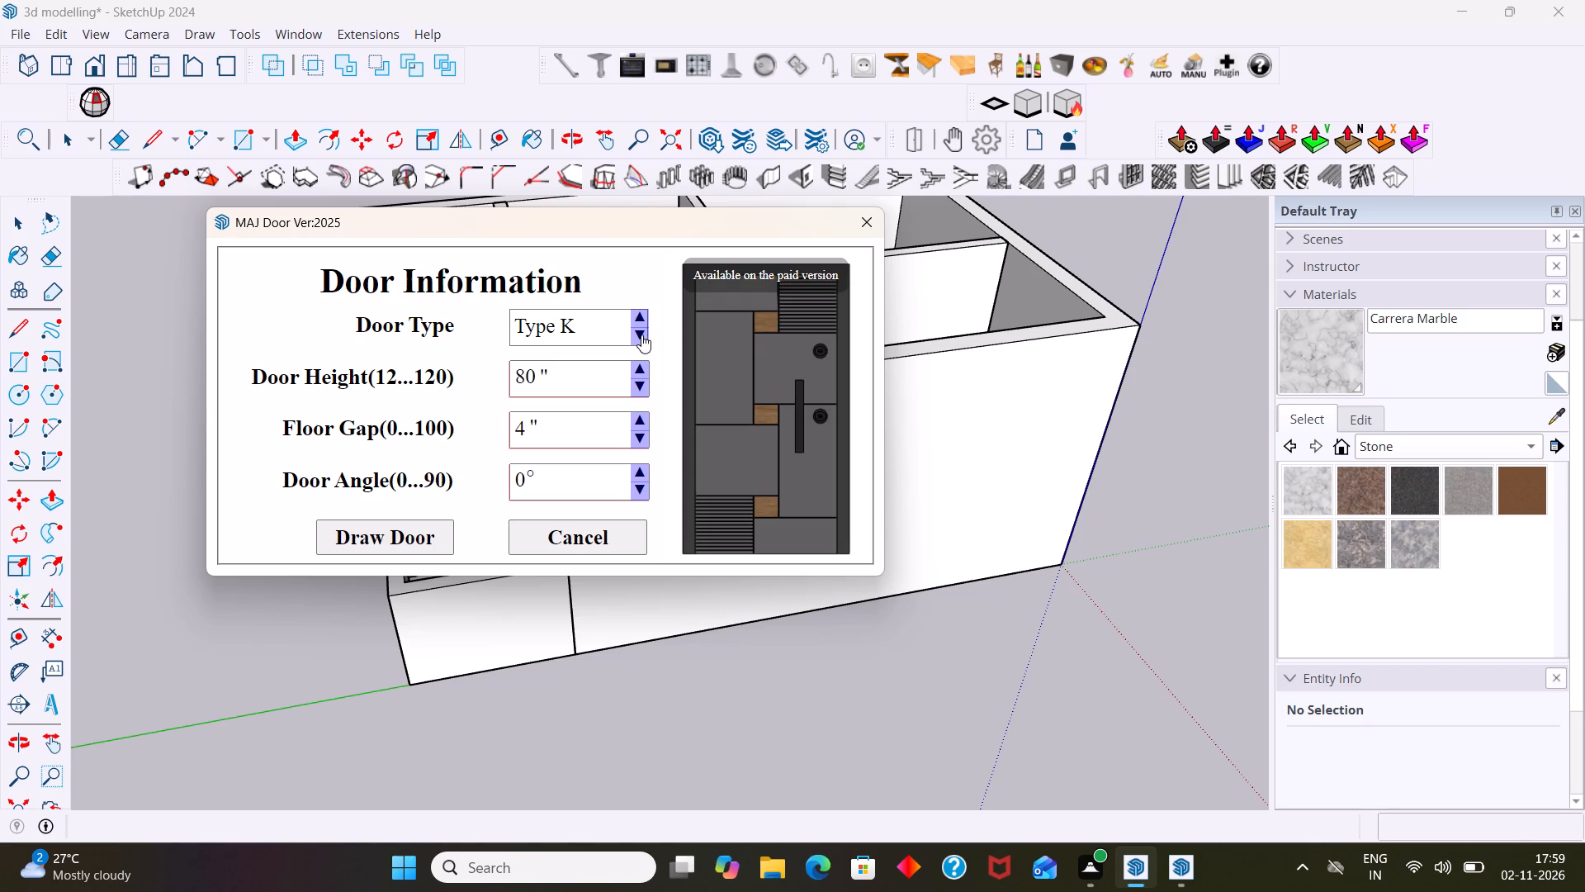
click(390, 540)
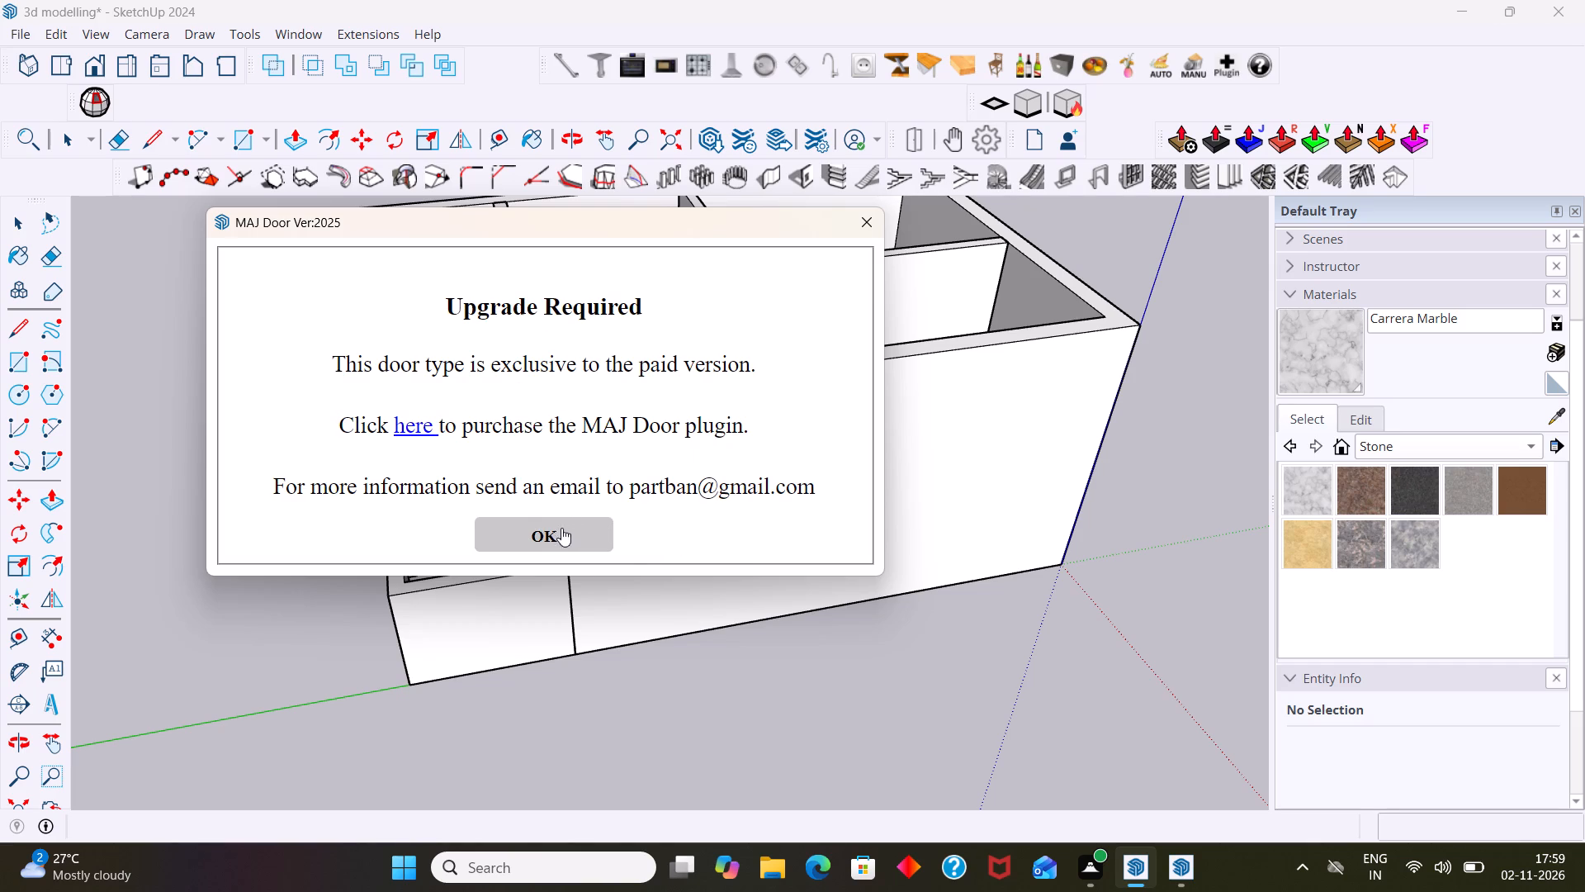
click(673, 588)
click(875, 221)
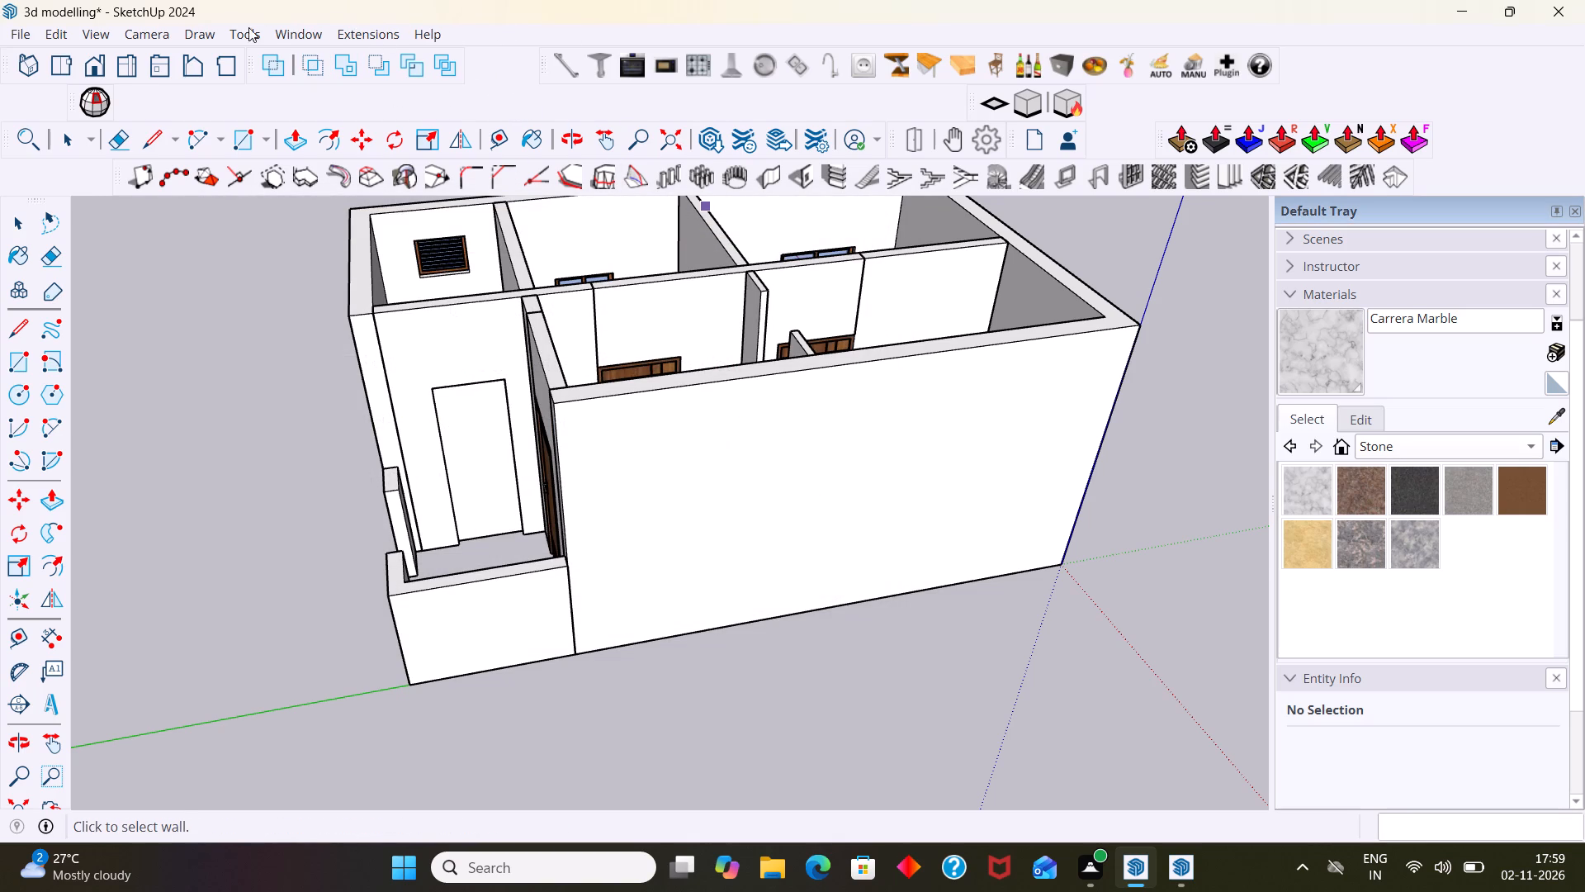
Browse the door types offered by the MajDoor extension for one that suits the bathroom doorway.
click(286, 22)
click(293, 37)
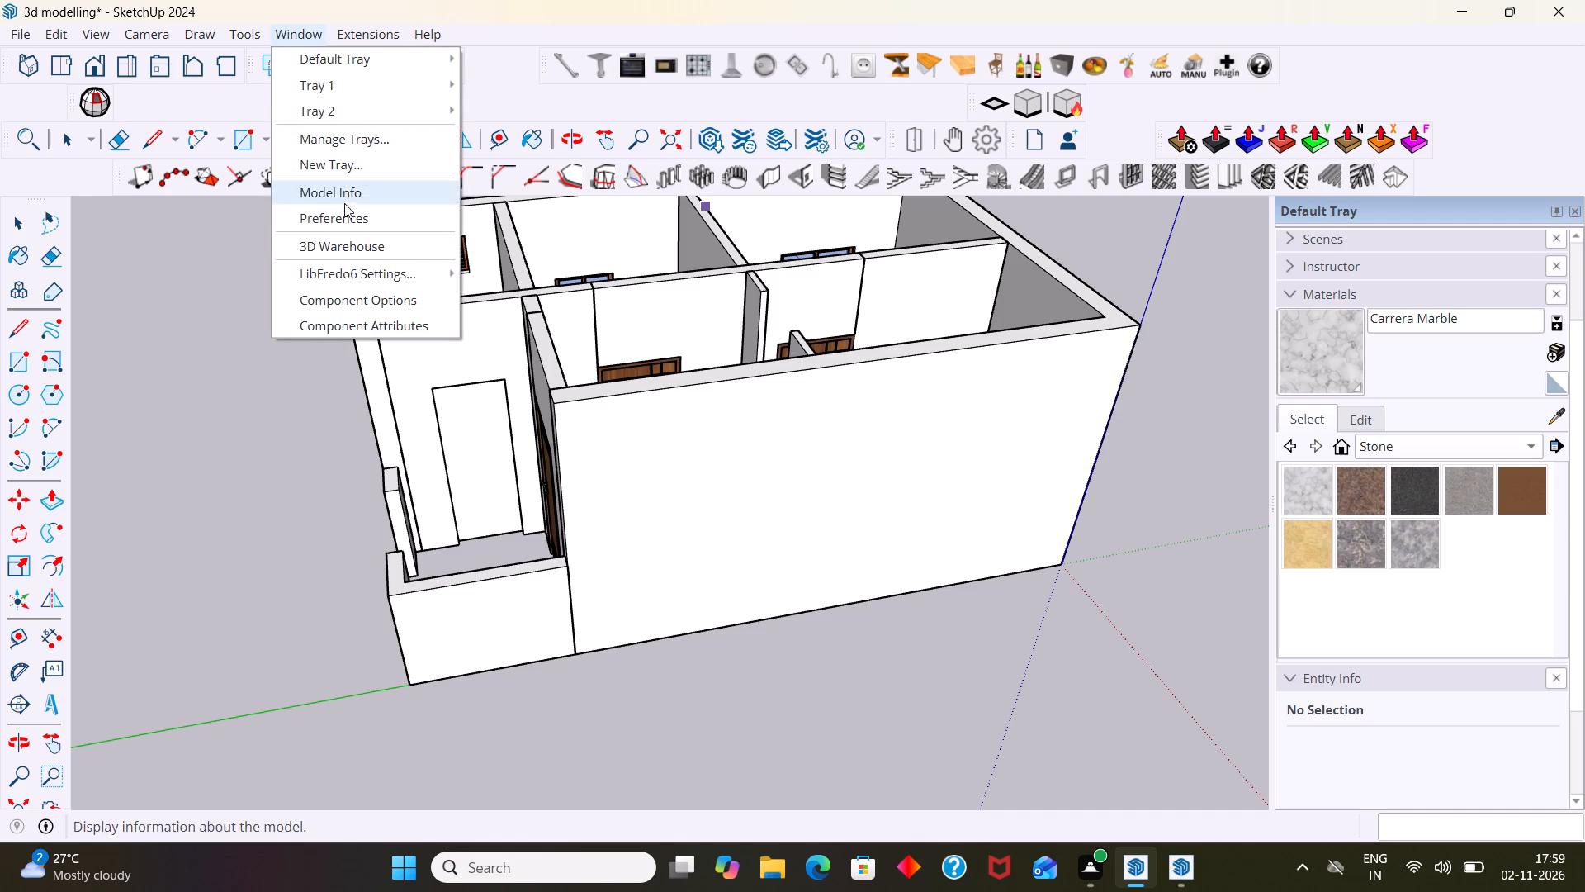
double_click(354, 36)
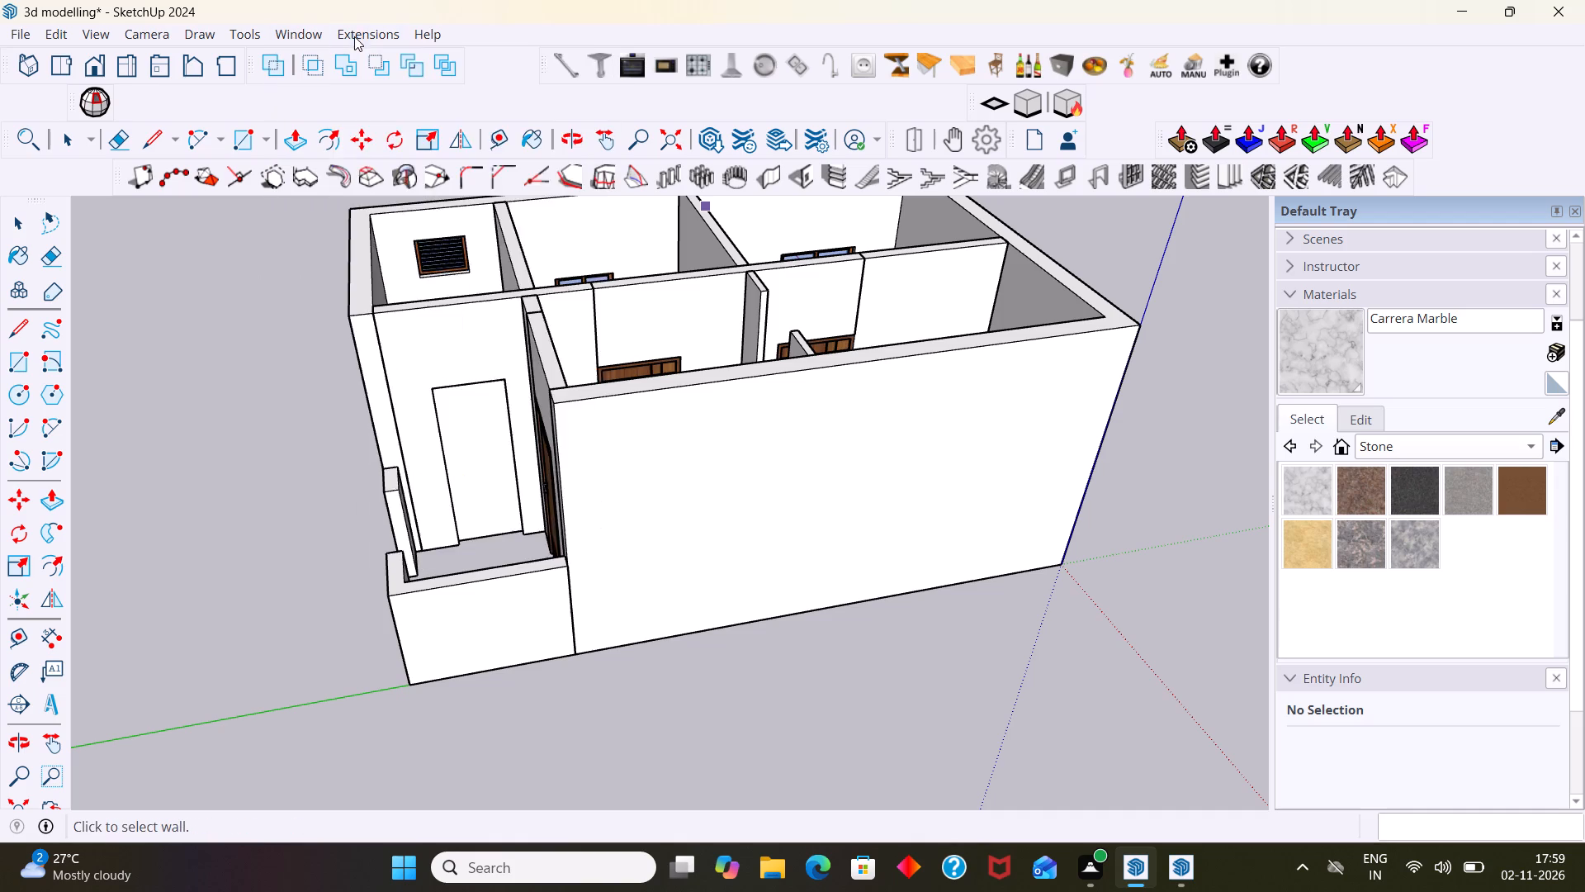
click(390, 280)
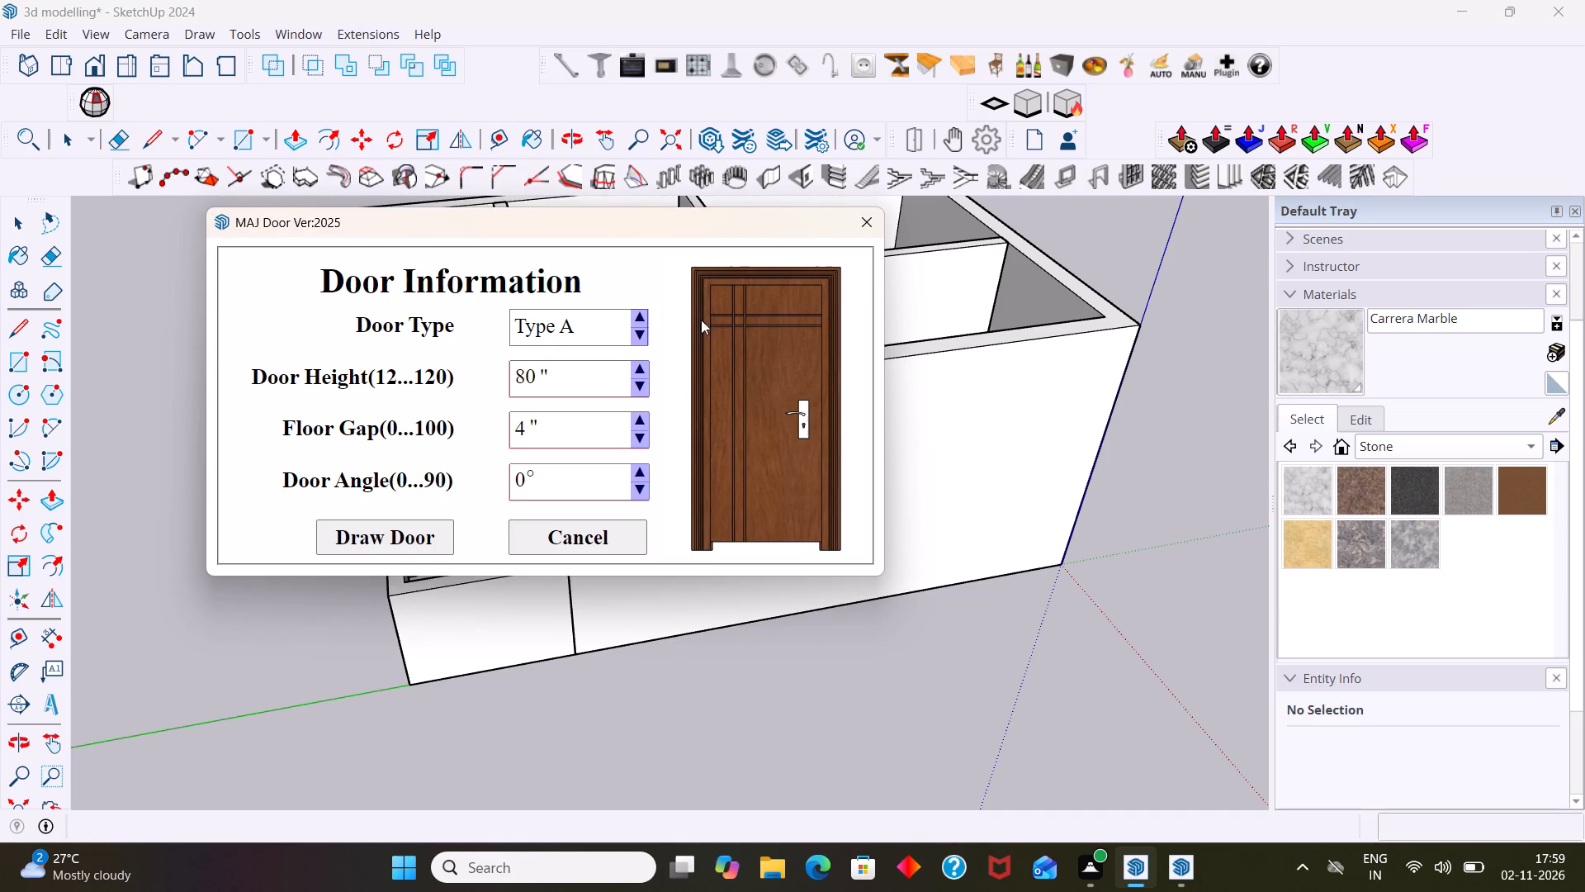
click(640, 334)
click(641, 318)
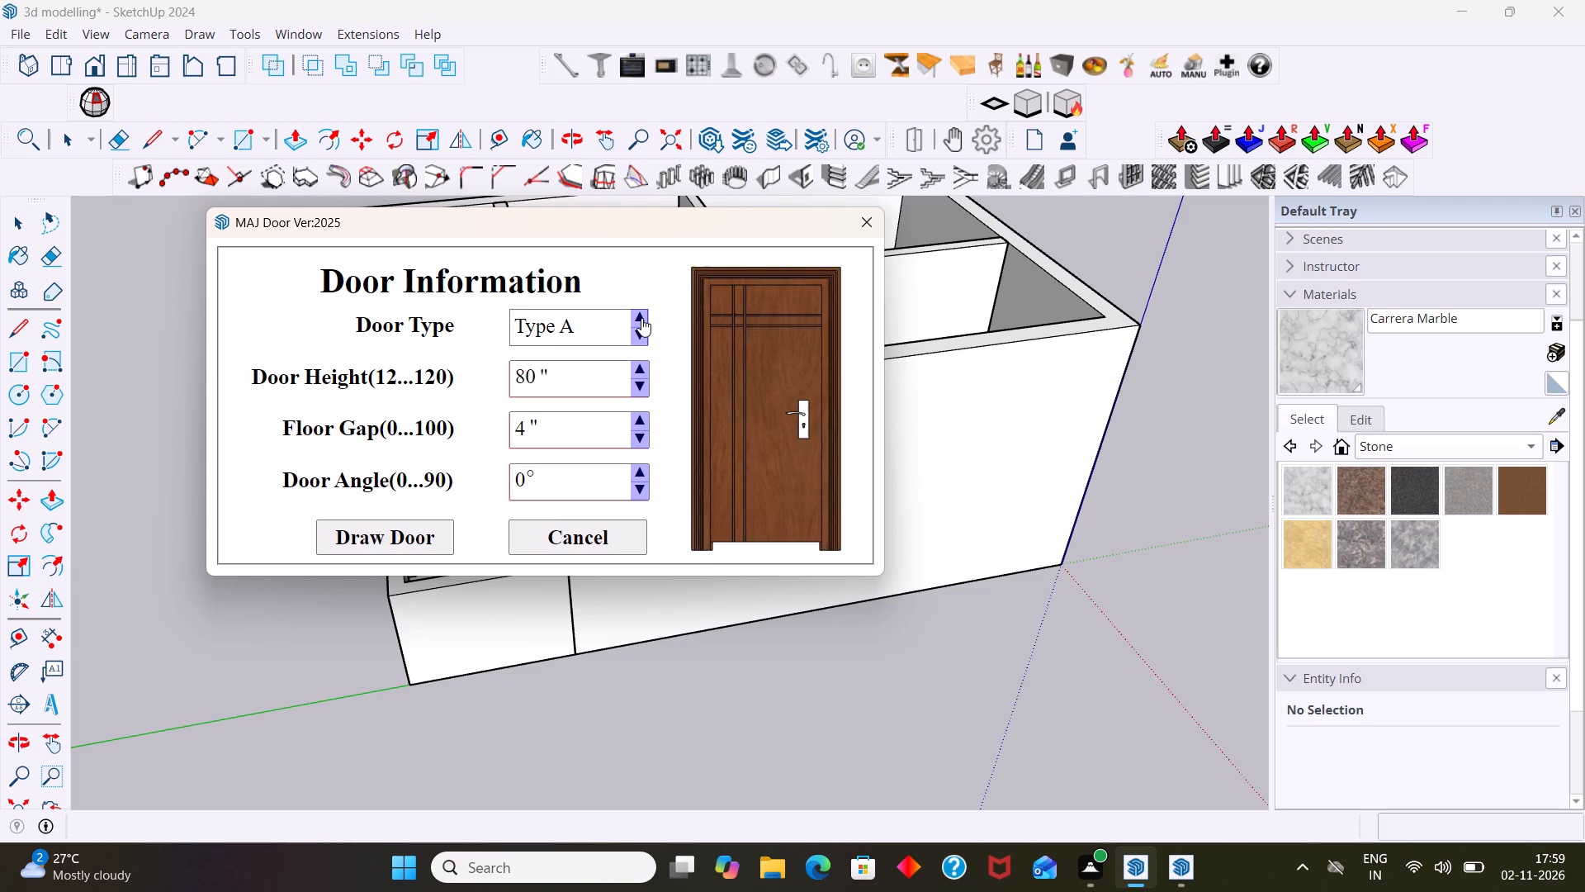
click(641, 318)
click(641, 318)
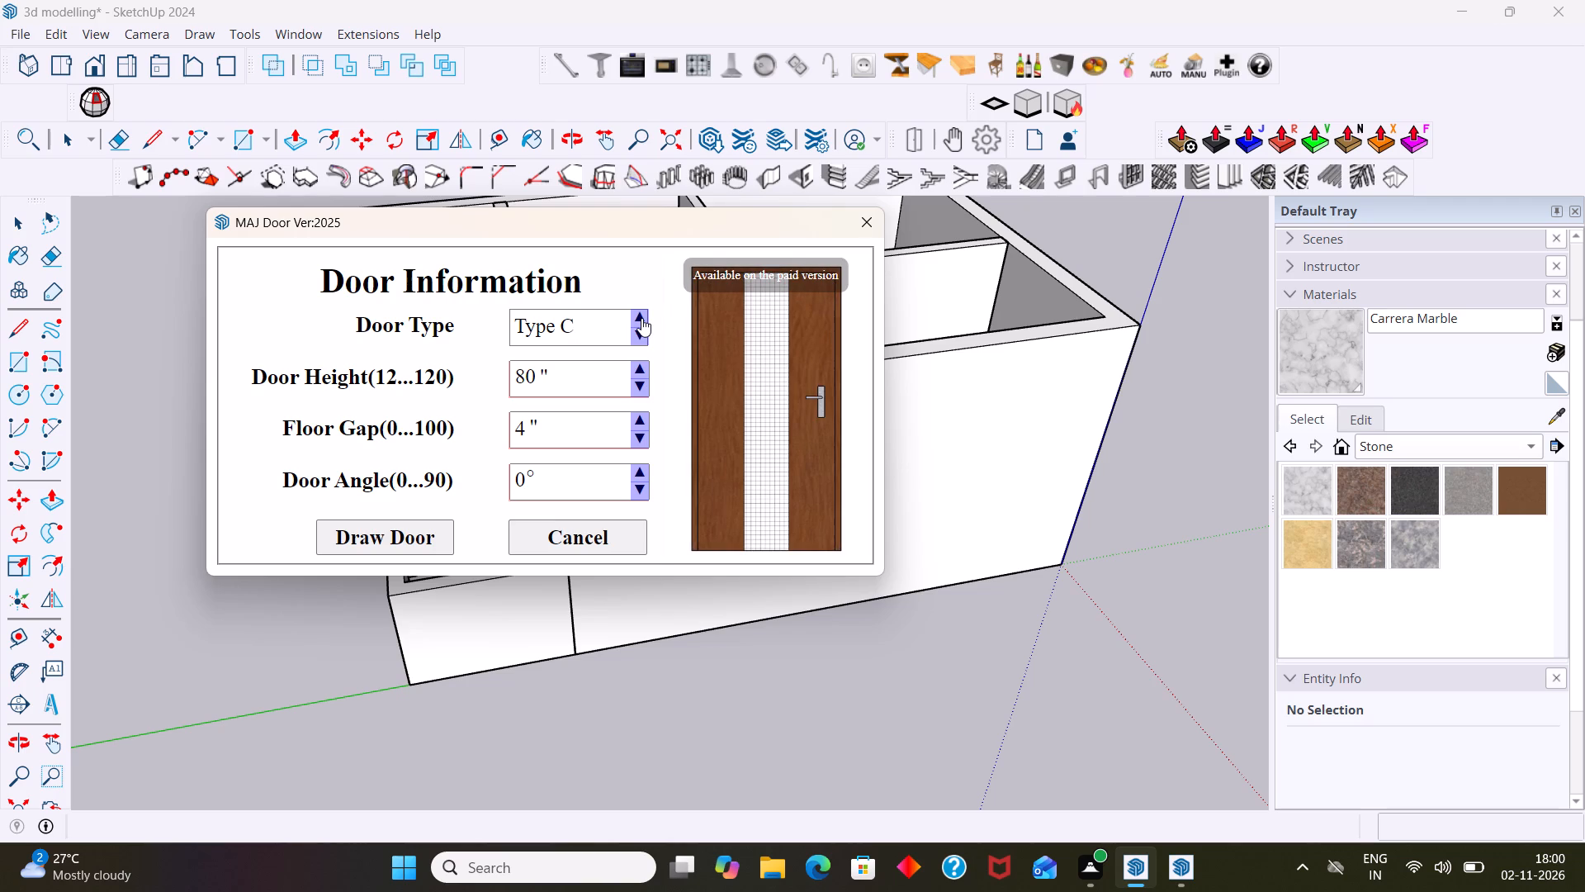
click(642, 337)
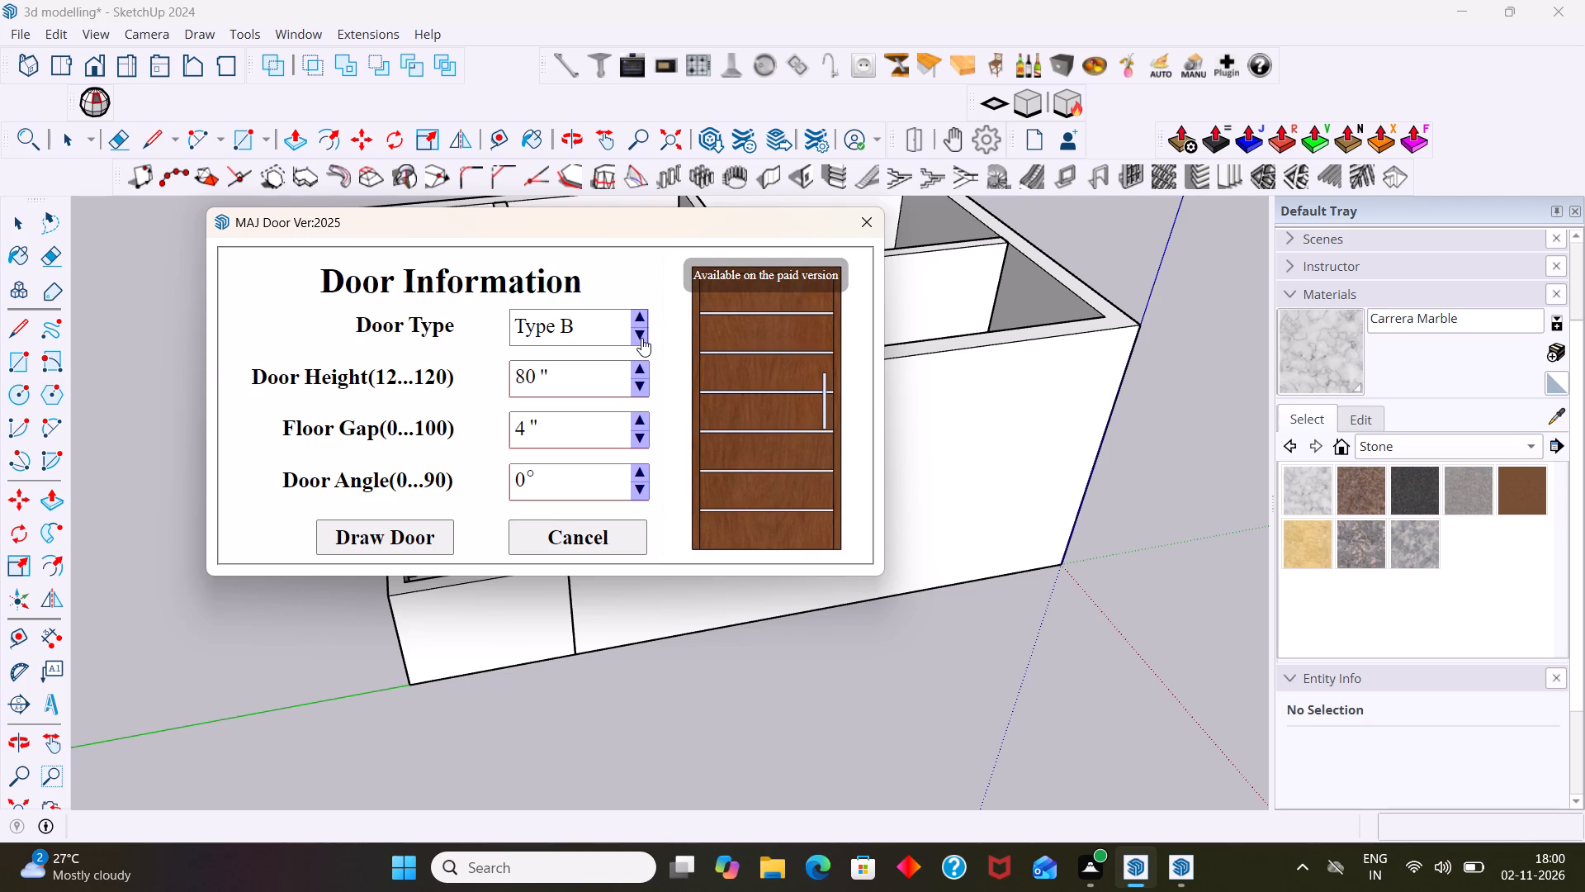
click(641, 334)
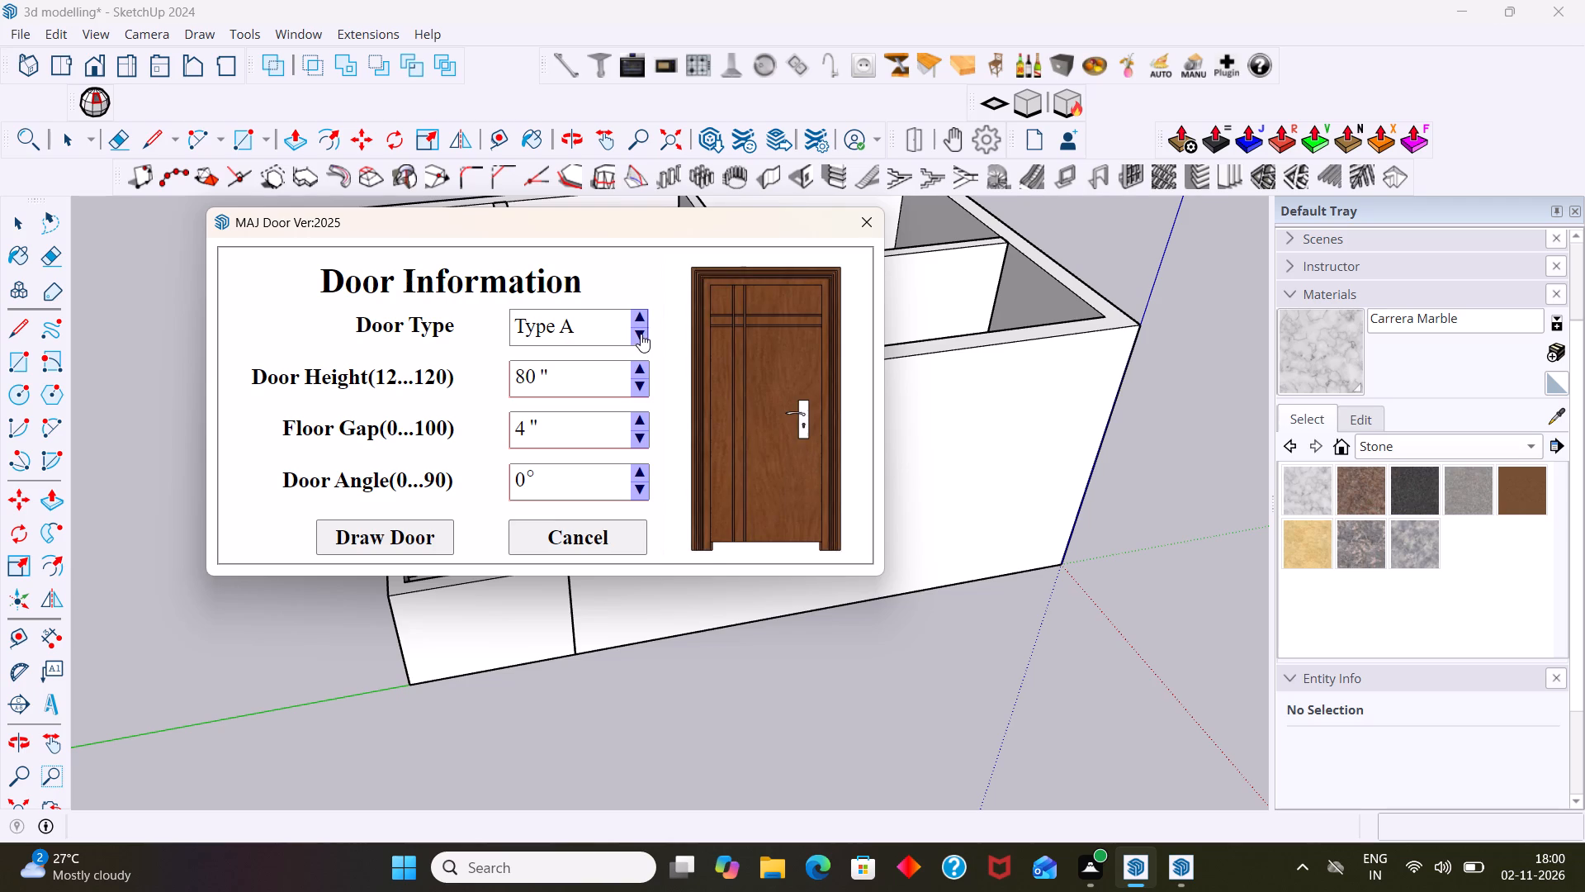
click(640, 334)
click(641, 306)
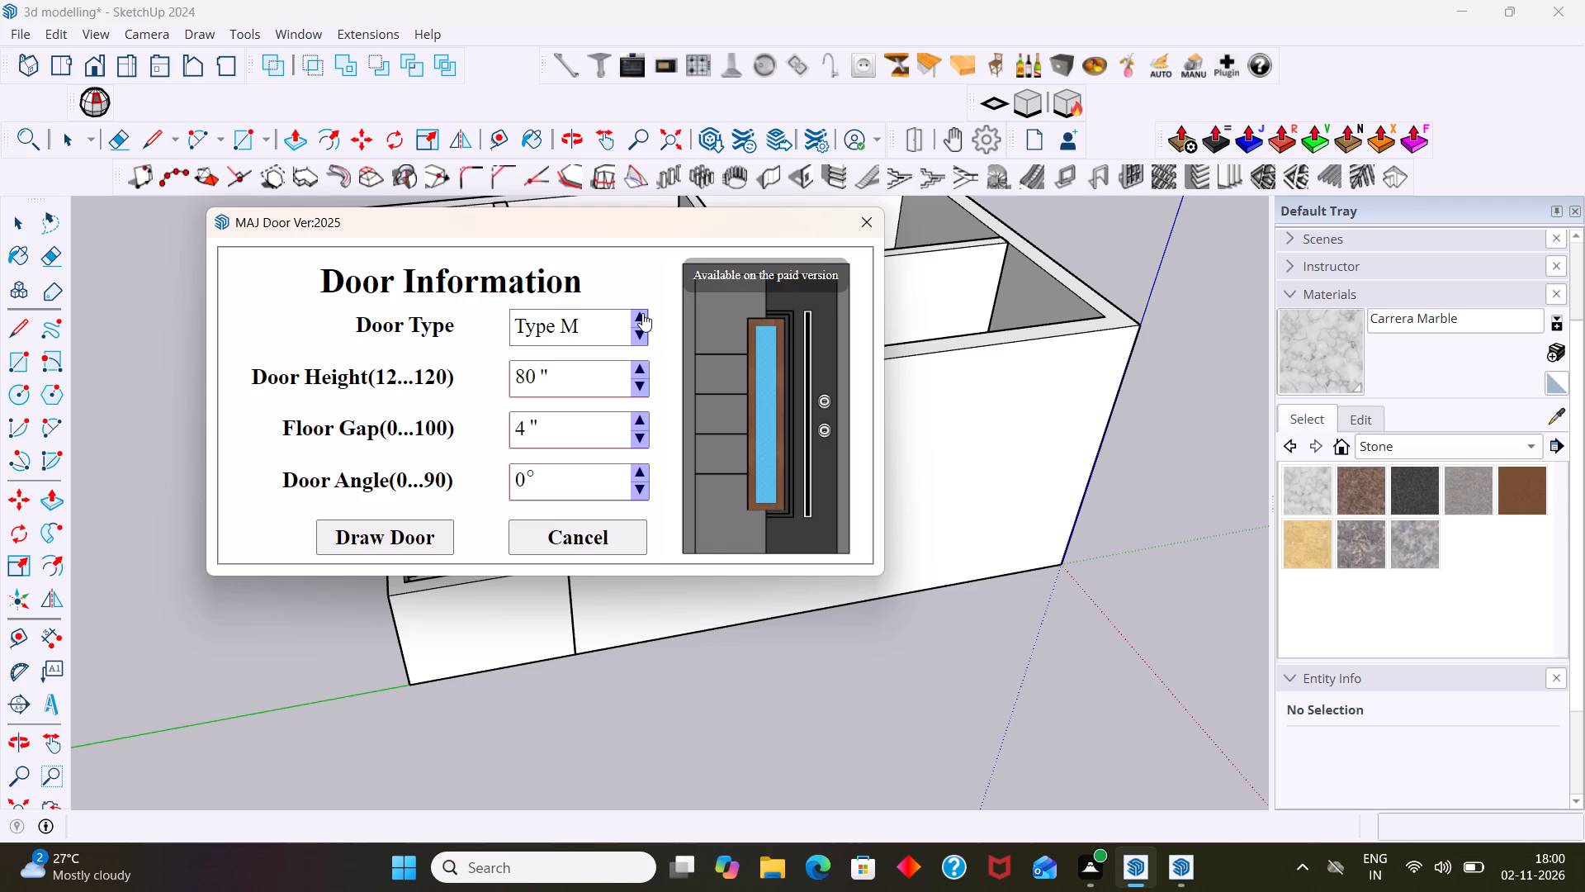
double_click(642, 313)
click(642, 313)
click(642, 313)
click(642, 313)
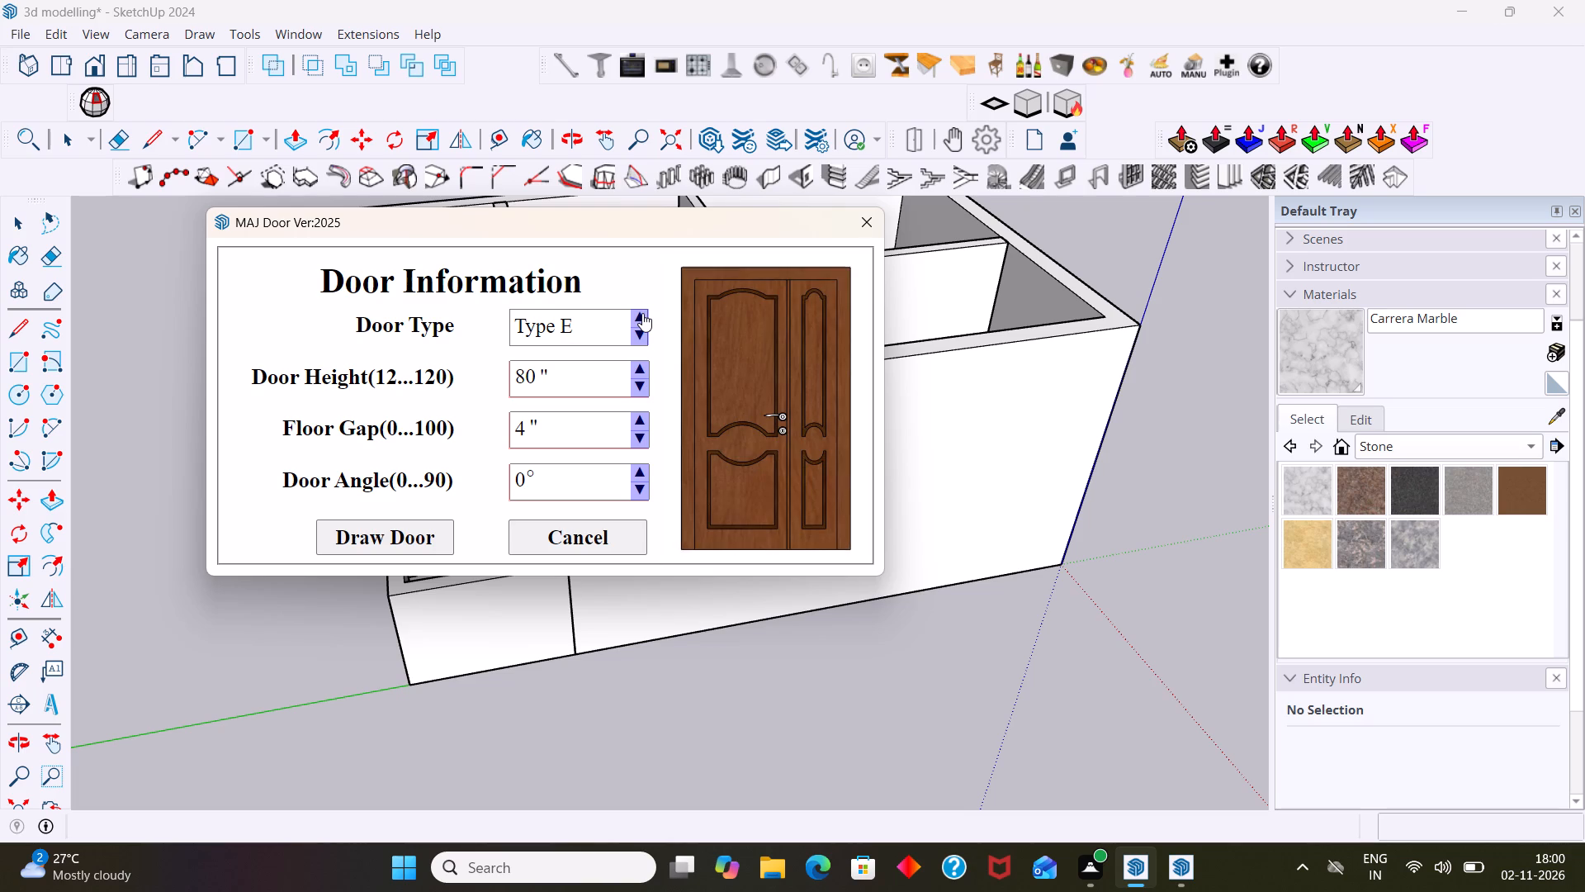
click(641, 338)
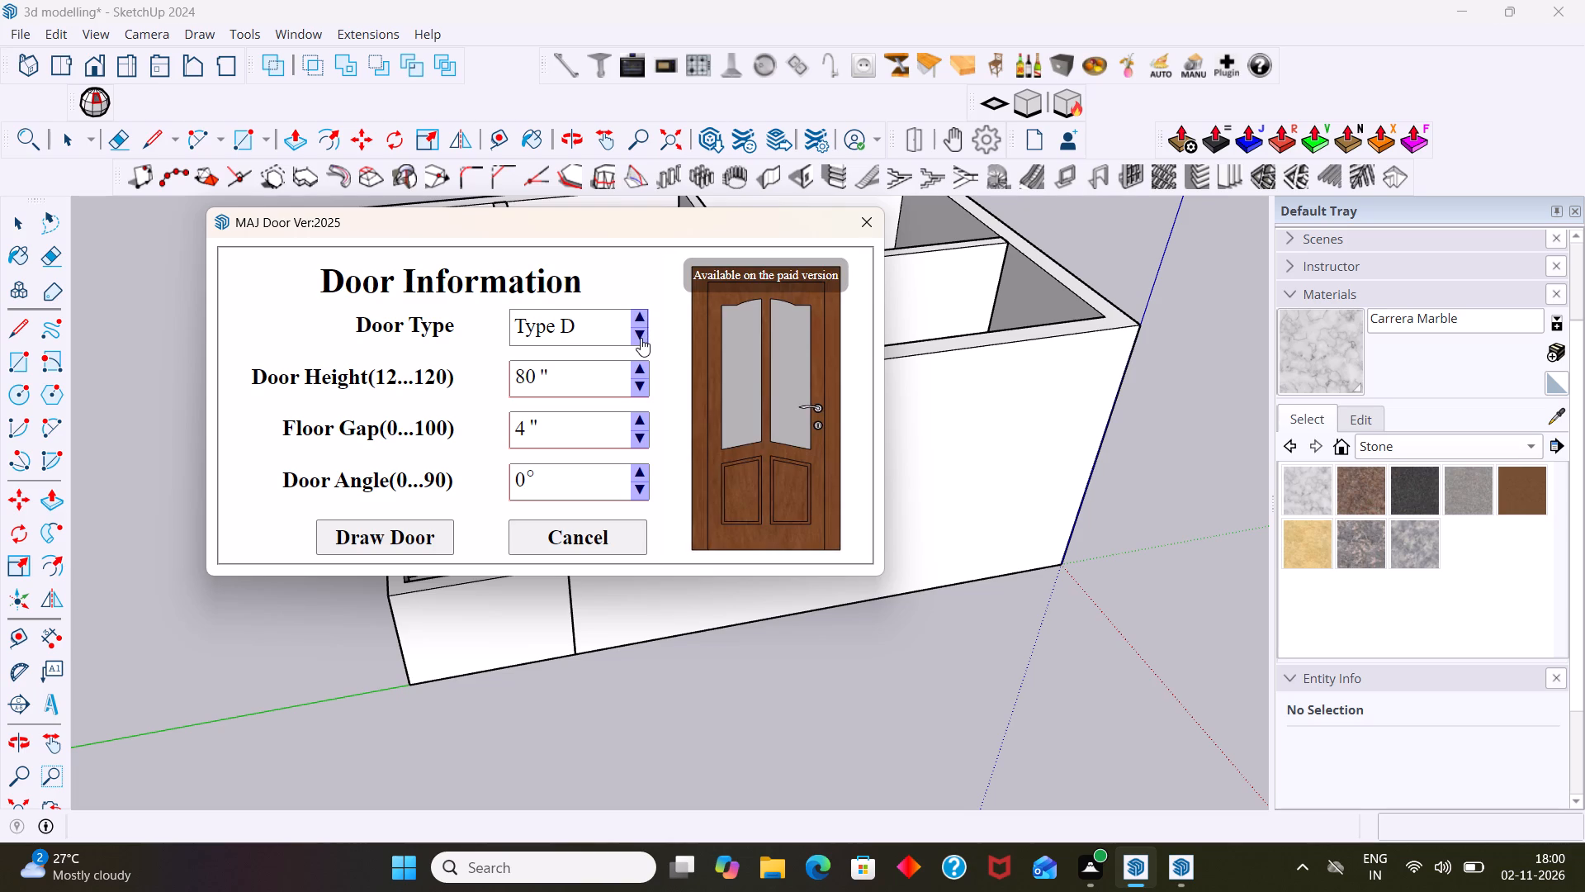
click(636, 311)
click(642, 311)
click(642, 311)
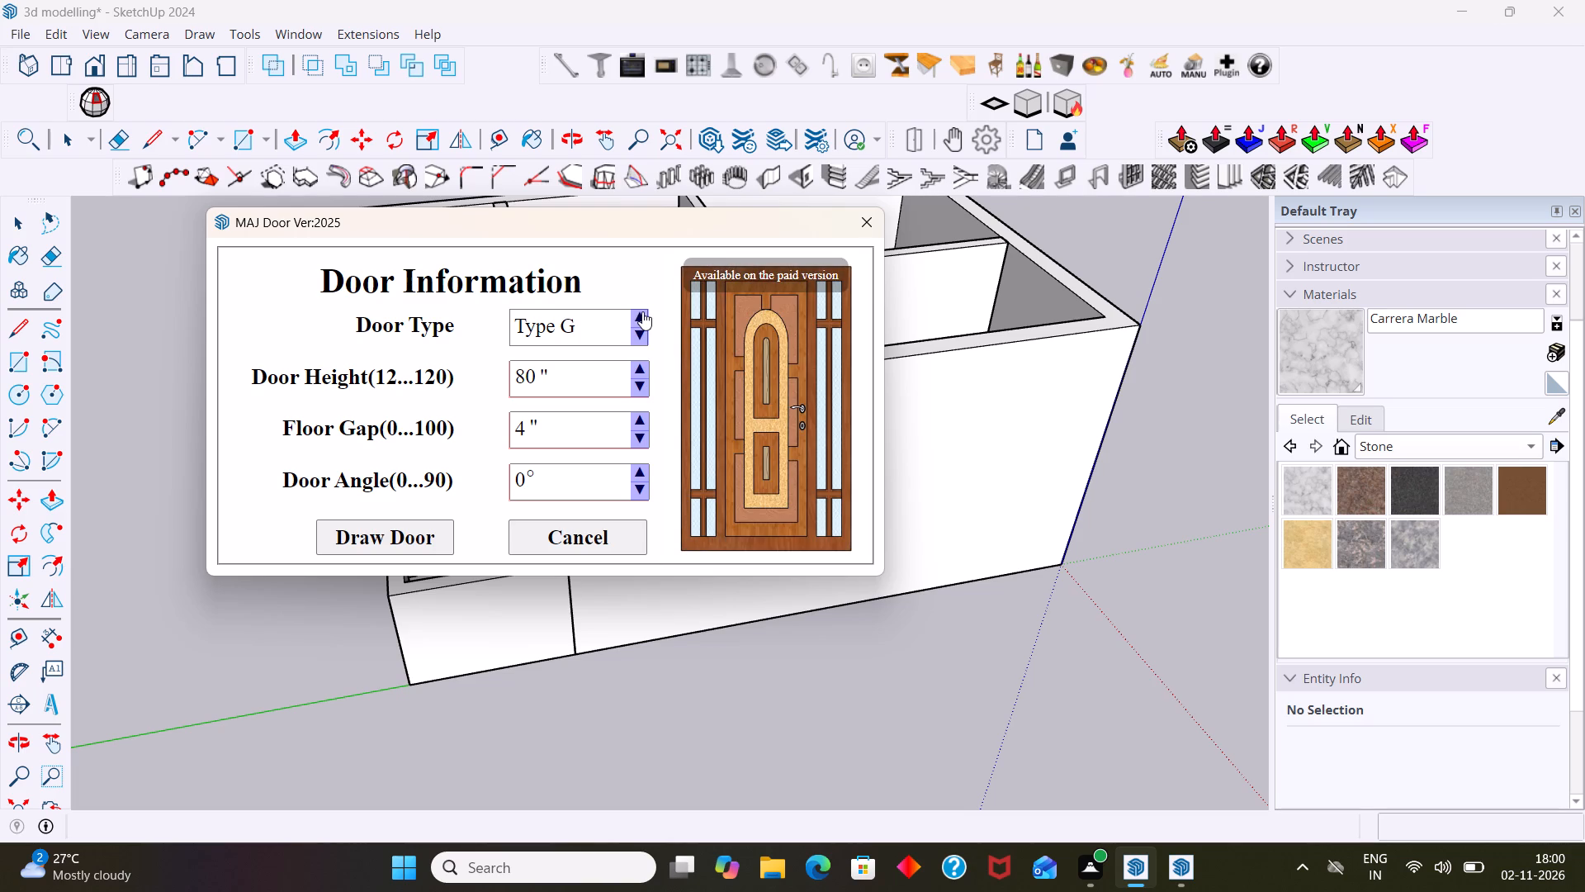
click(642, 311)
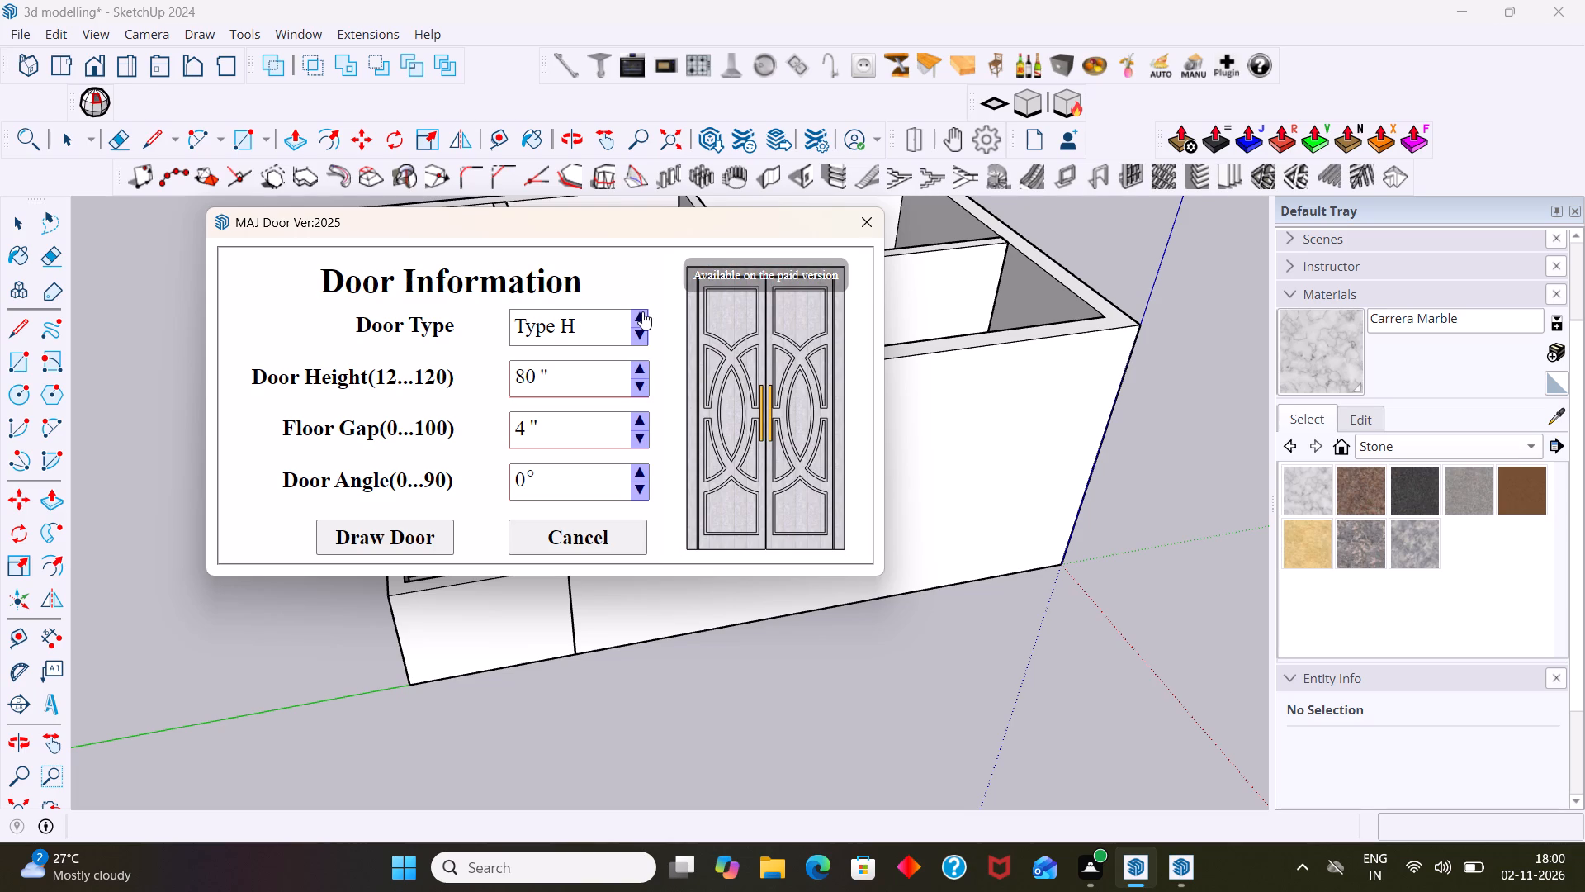
click(642, 312)
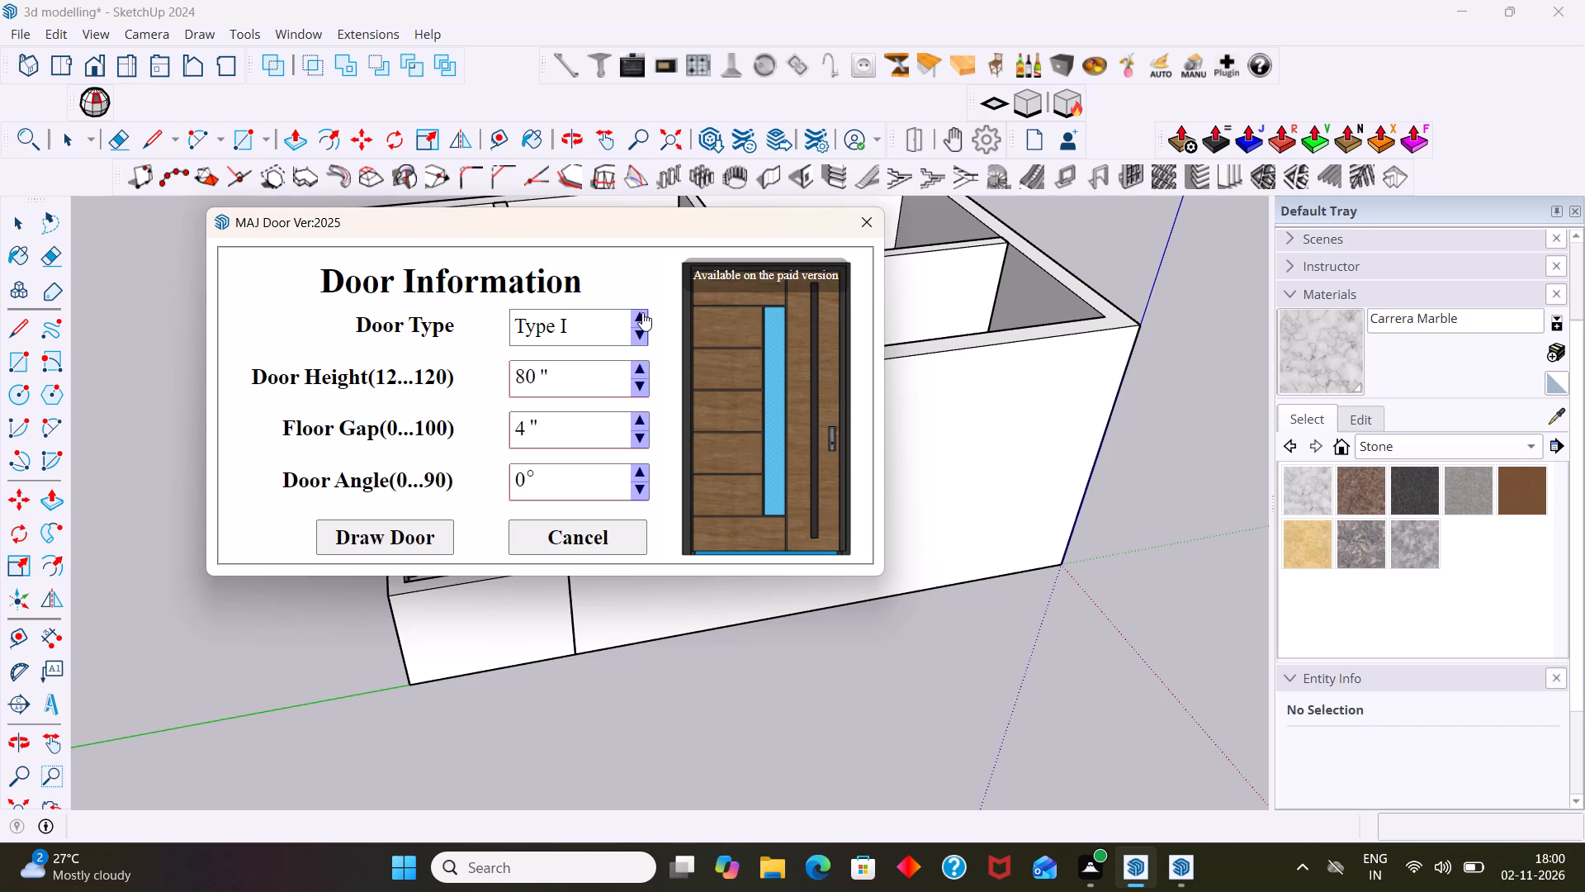
triple_click(641, 327)
double_click(641, 327)
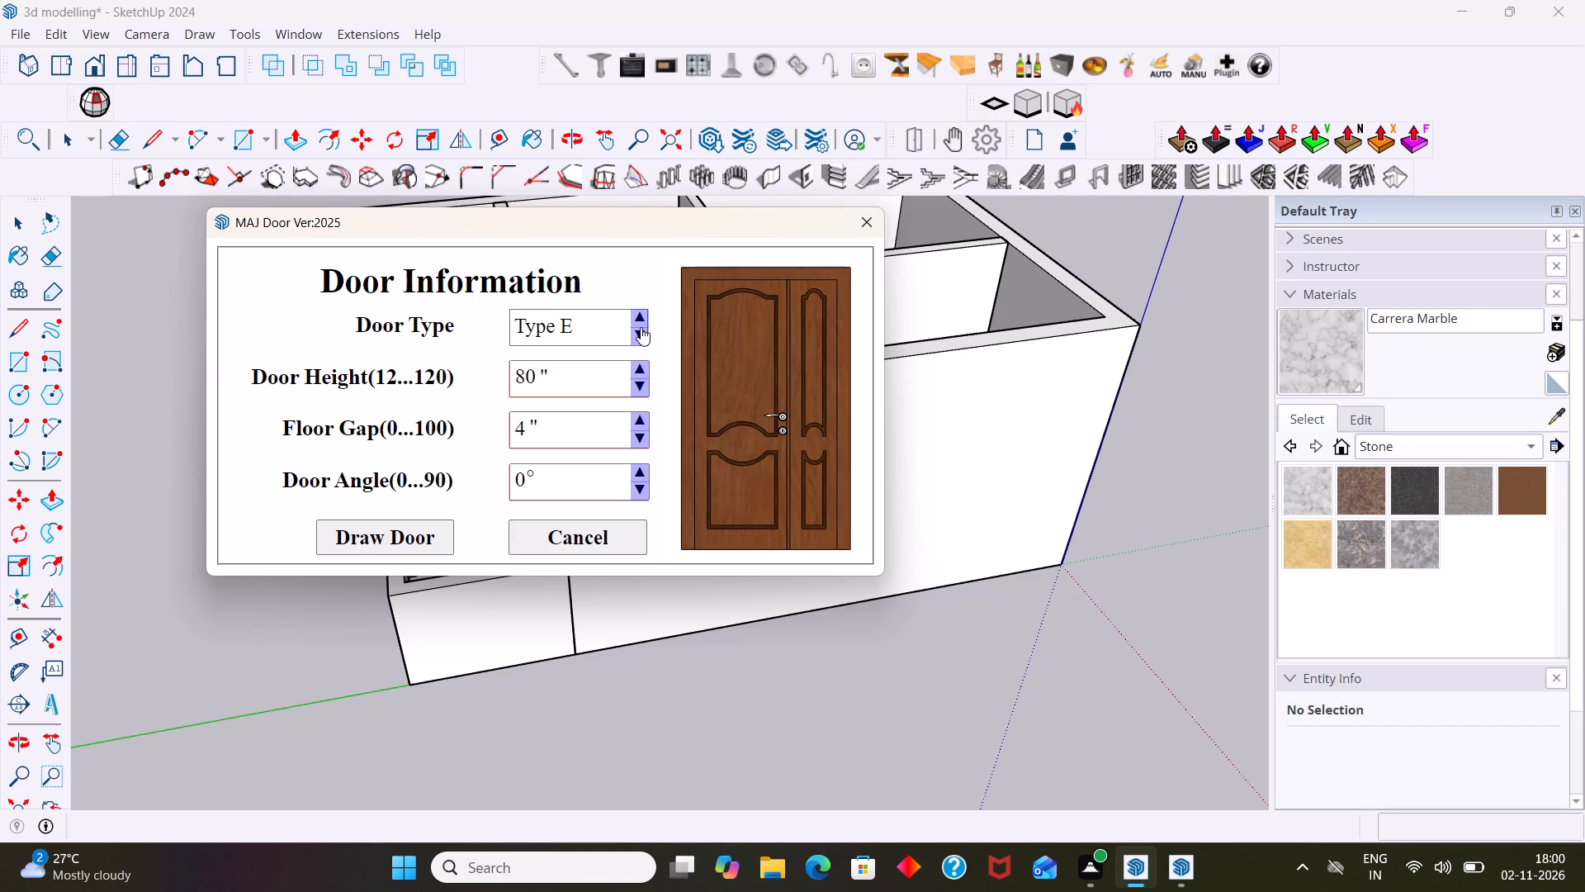
double_click(641, 327)
click(641, 327)
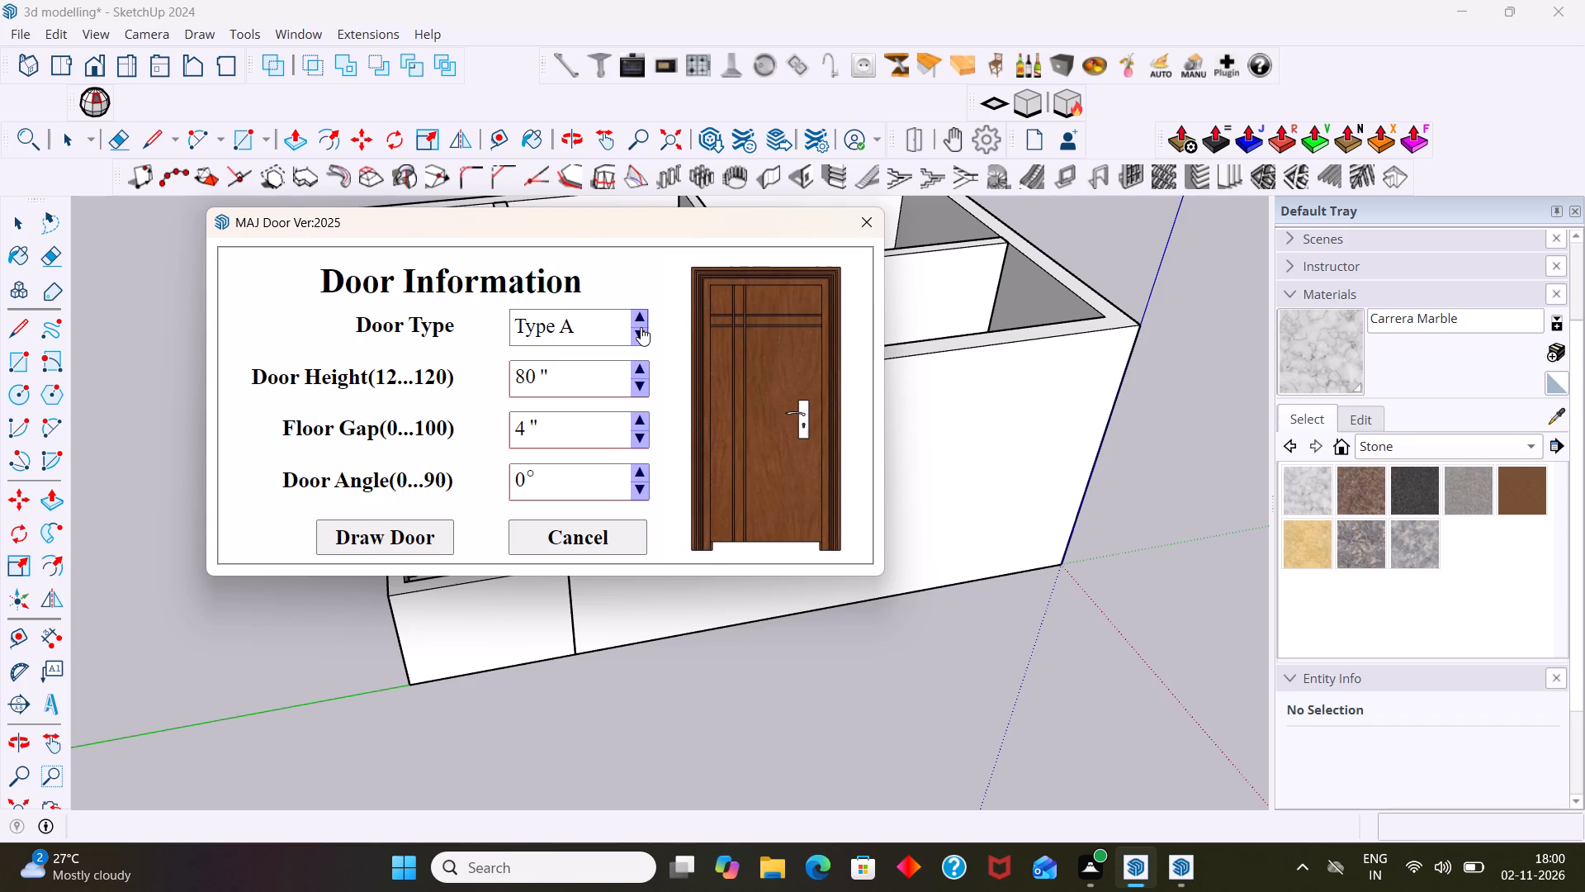
click(641, 327)
click(641, 327)
triple_click(641, 327)
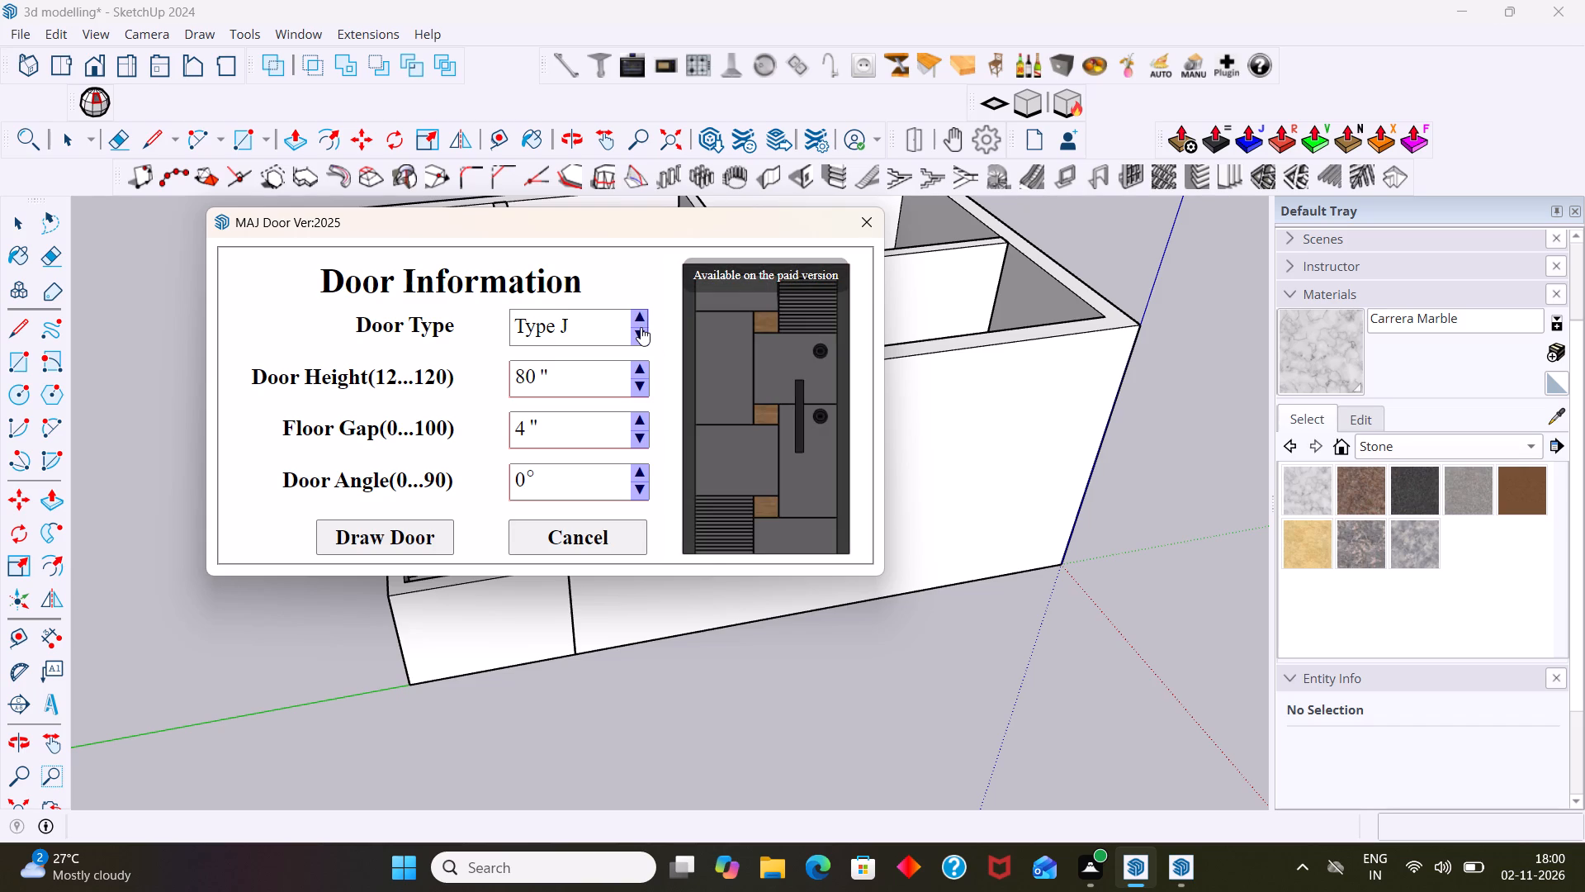
triple_click(641, 327)
double_click(641, 327)
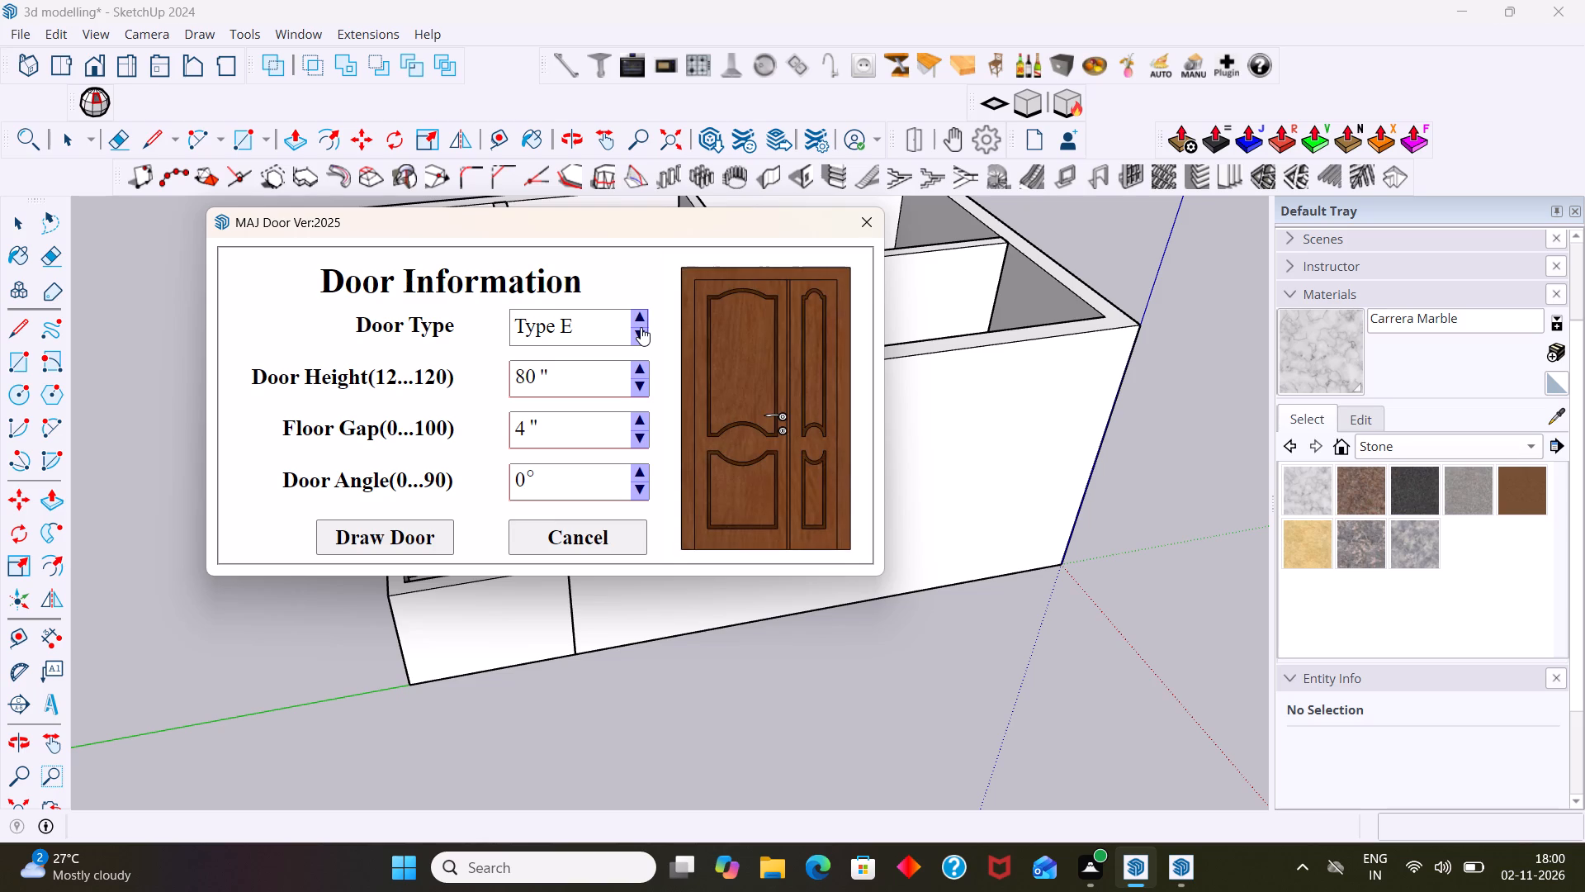
click(641, 327)
click(641, 327)
click(641, 327)
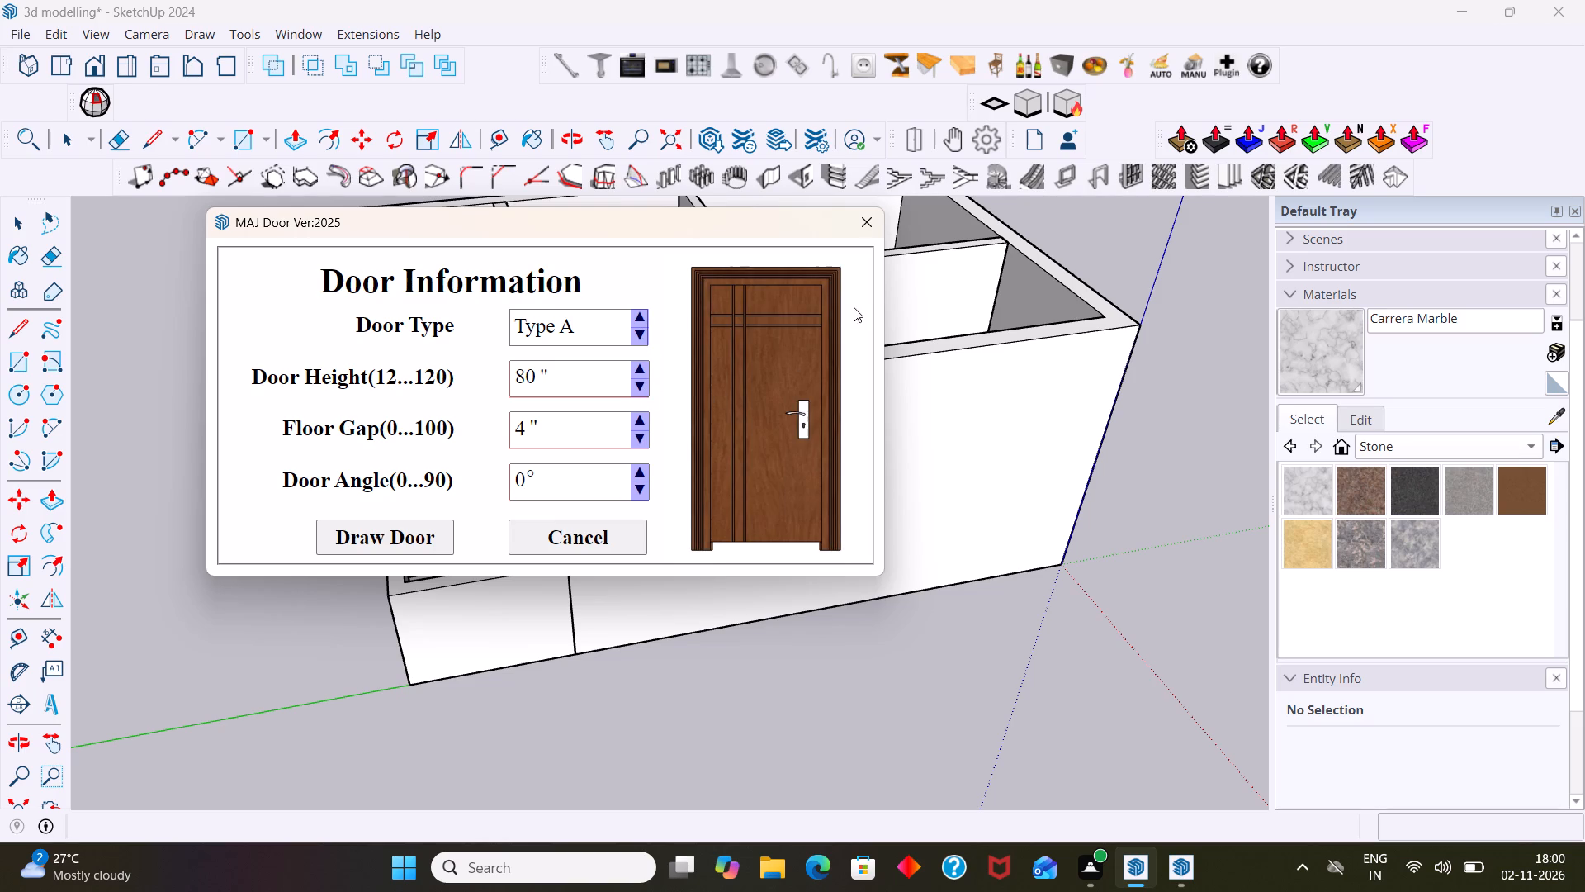
click(878, 226)
Copy an existing wooden room door about 5' 10 7/8" across to the bathroom doorway off the porch, matching upper corners.
scroll(858, 293, down, 3)
scroll(581, 393, up, 6)
middle_drag(619, 389, 604, 450)
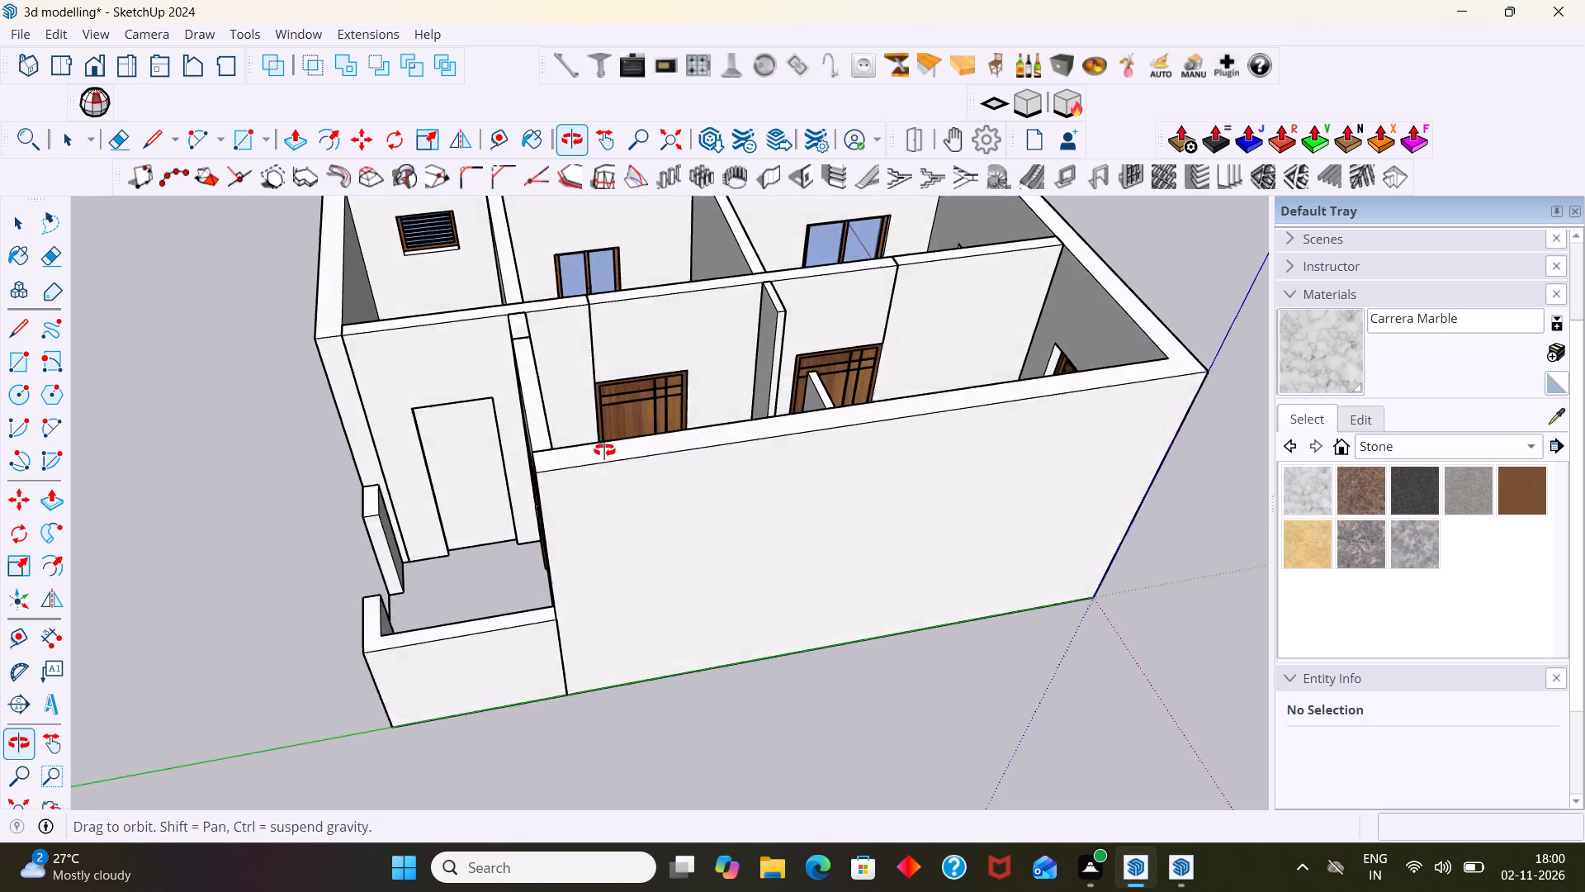
middle_drag(604, 450, 611, 436)
scroll(622, 415, up, 6)
click(644, 402)
key(m)
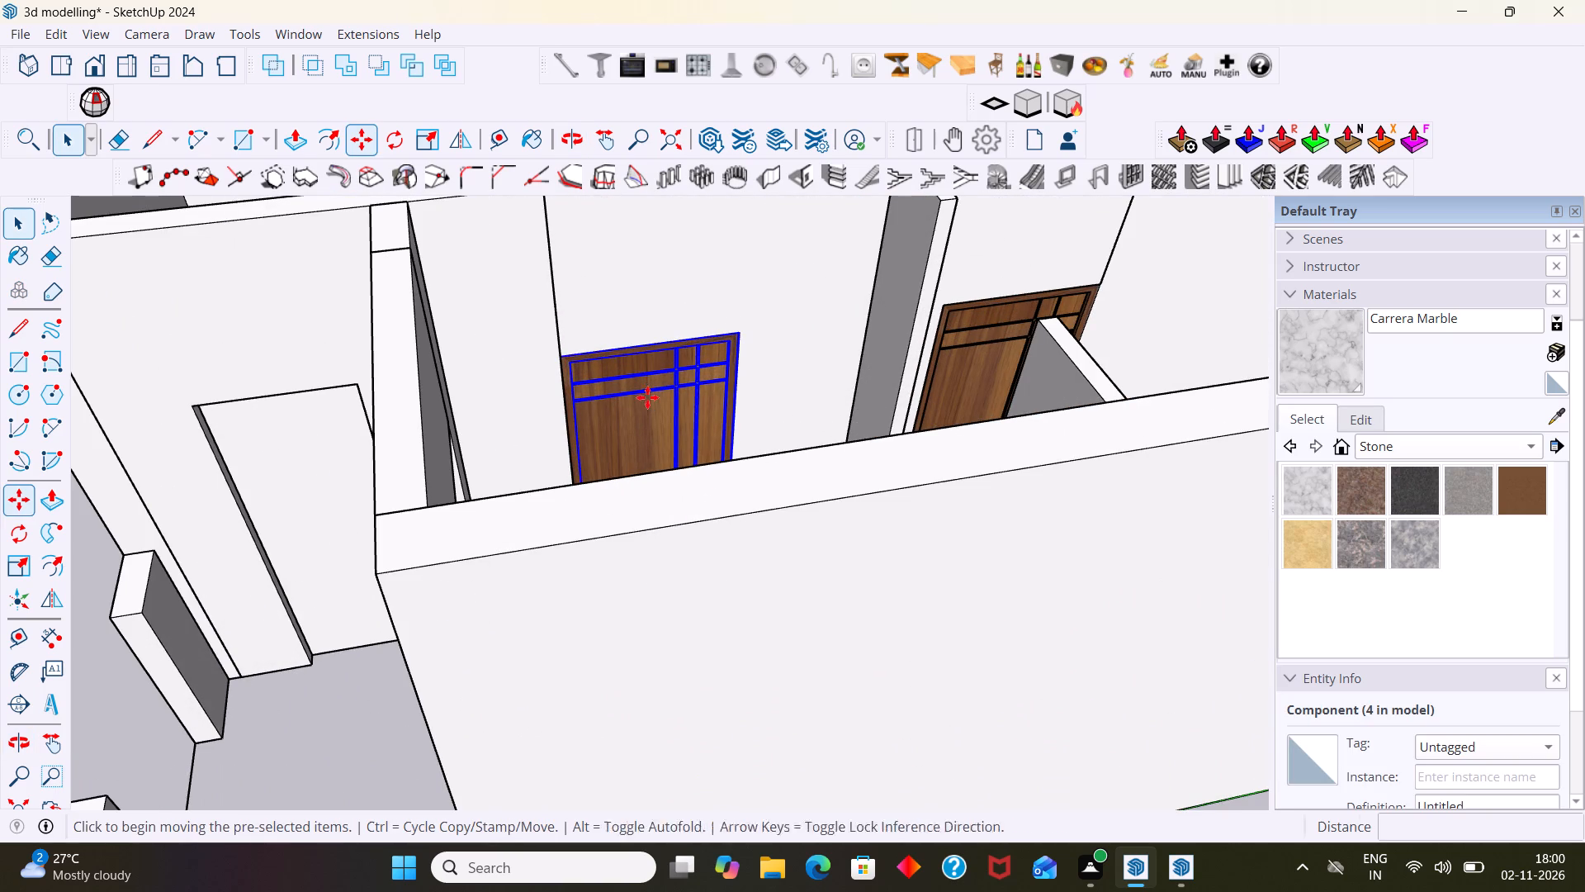
click(559, 356)
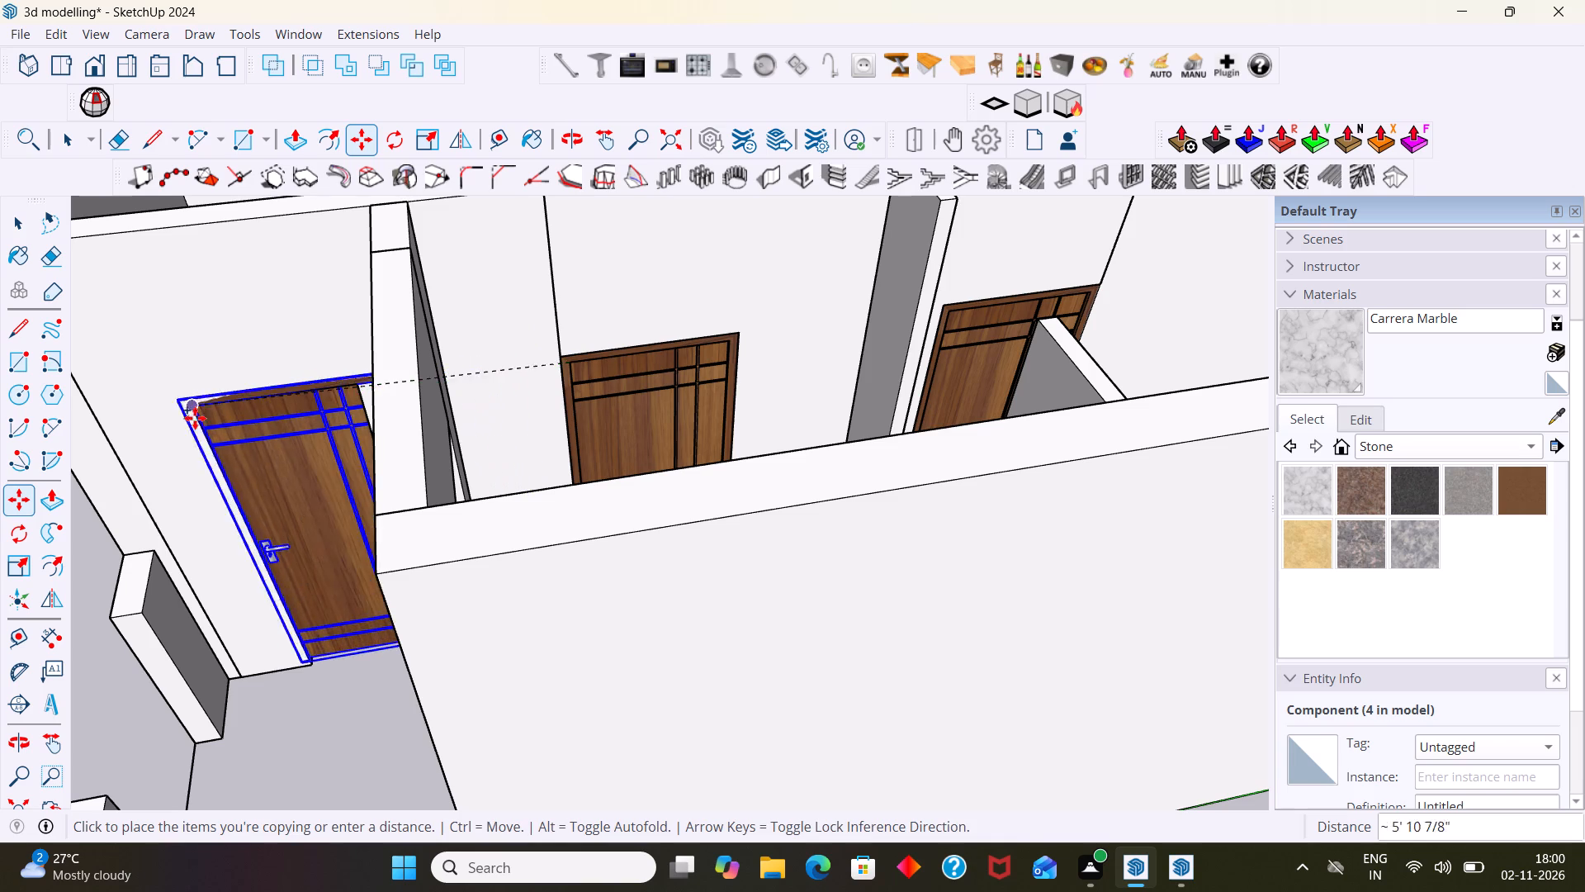
scroll(187, 414, up, 3)
click(197, 406)
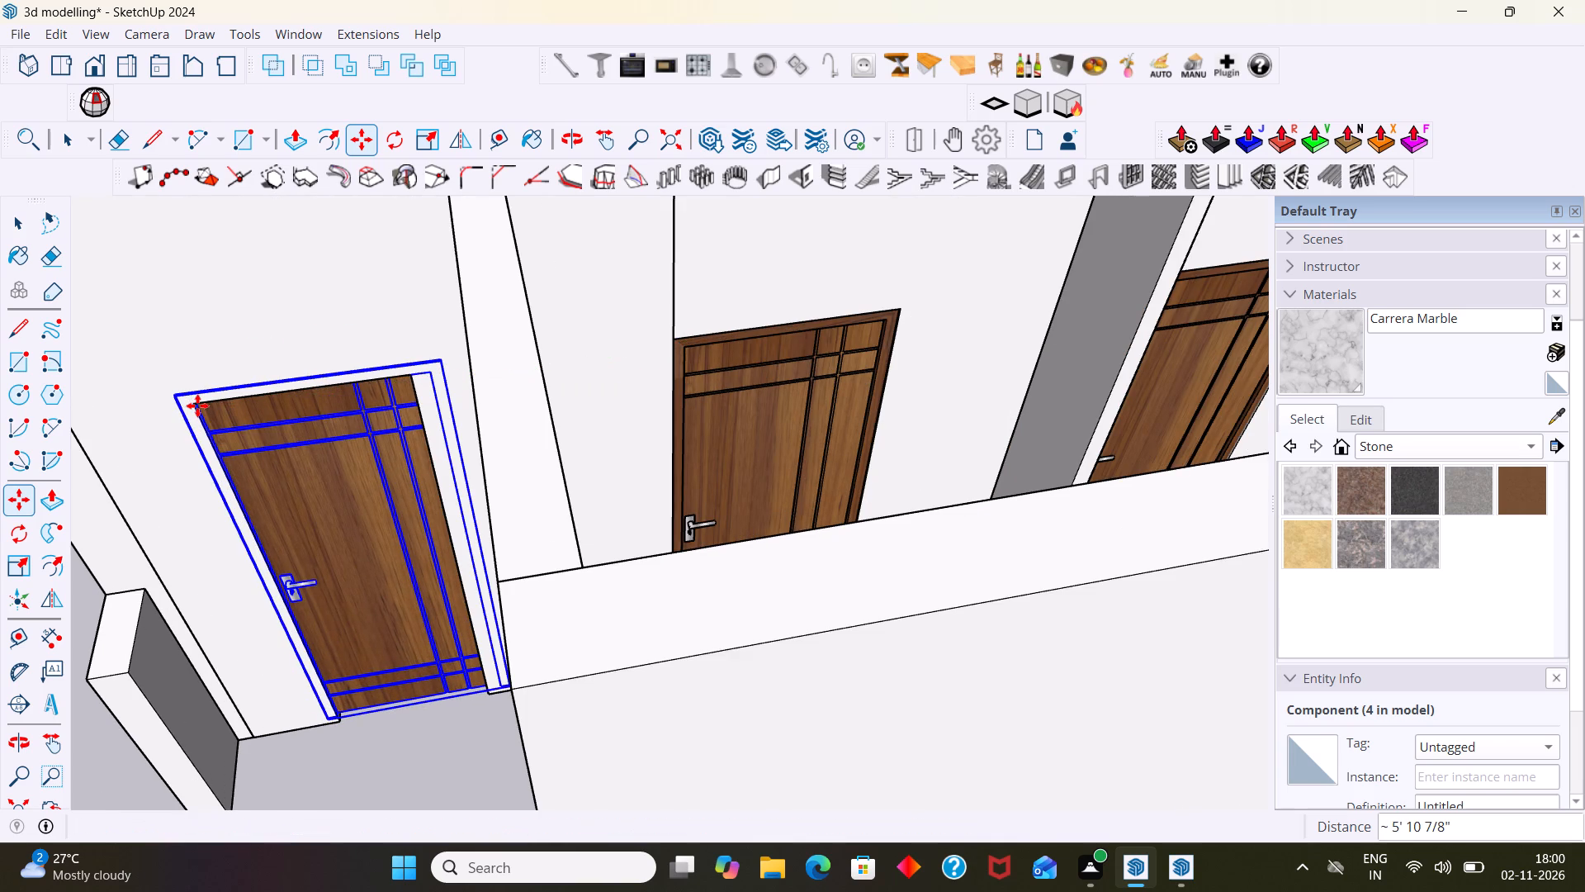
key(space)
scroll(251, 405, down, 13)
click(192, 468)
Move the copied door about 2' 4 5/8" out of the bathroom doorway into the porch, clear of the wall.
scroll(248, 447, up, 2)
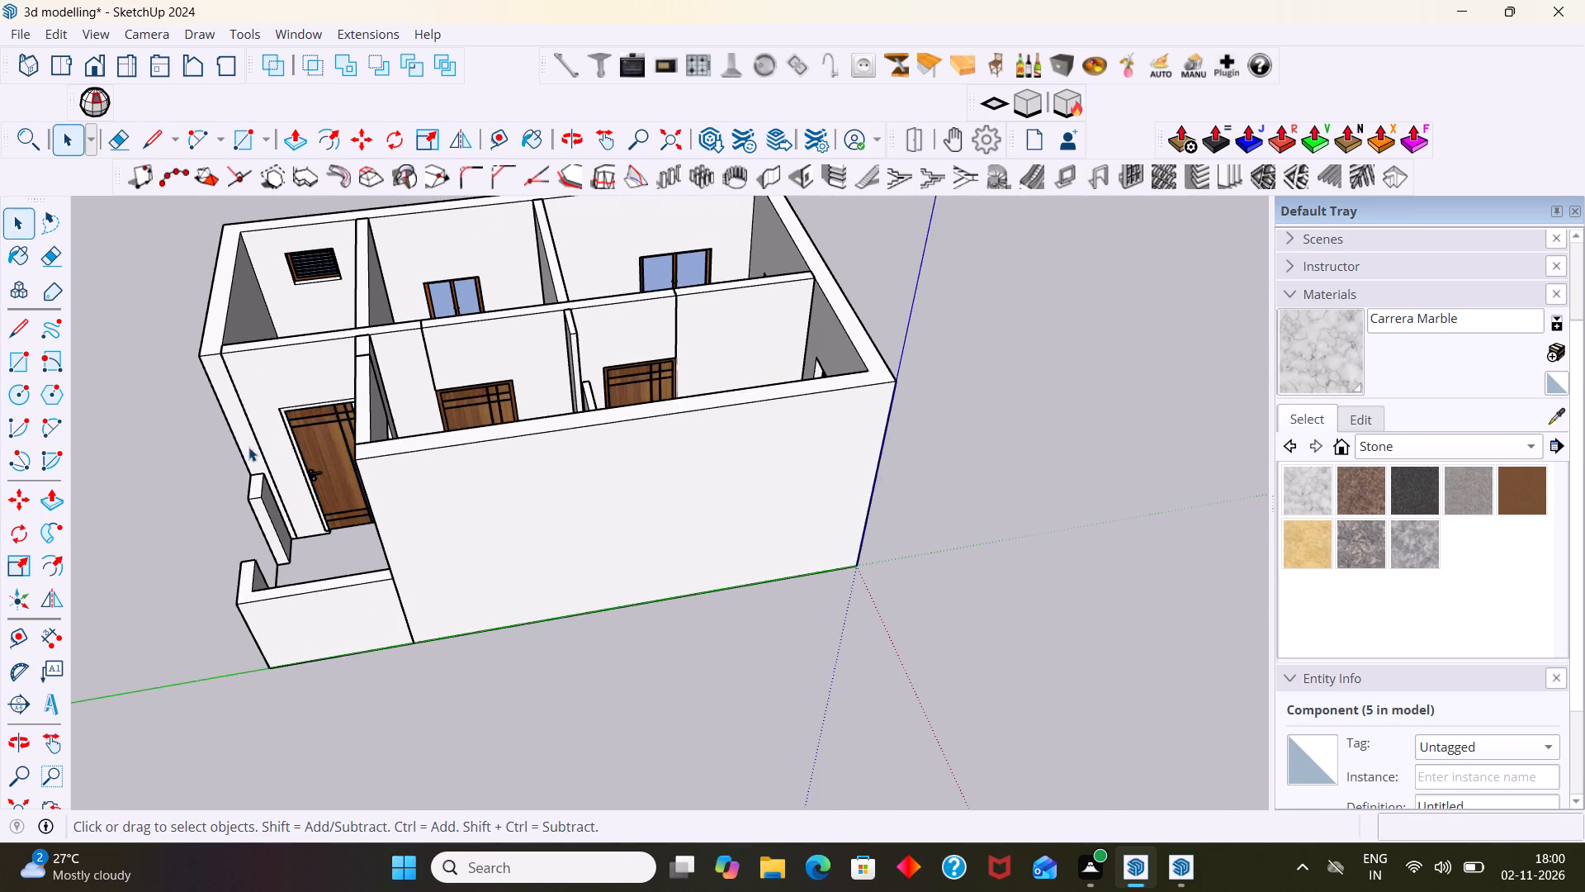
scroll(248, 447, up, 9)
middle_drag(392, 431, 439, 413)
scroll(410, 418, up, 5)
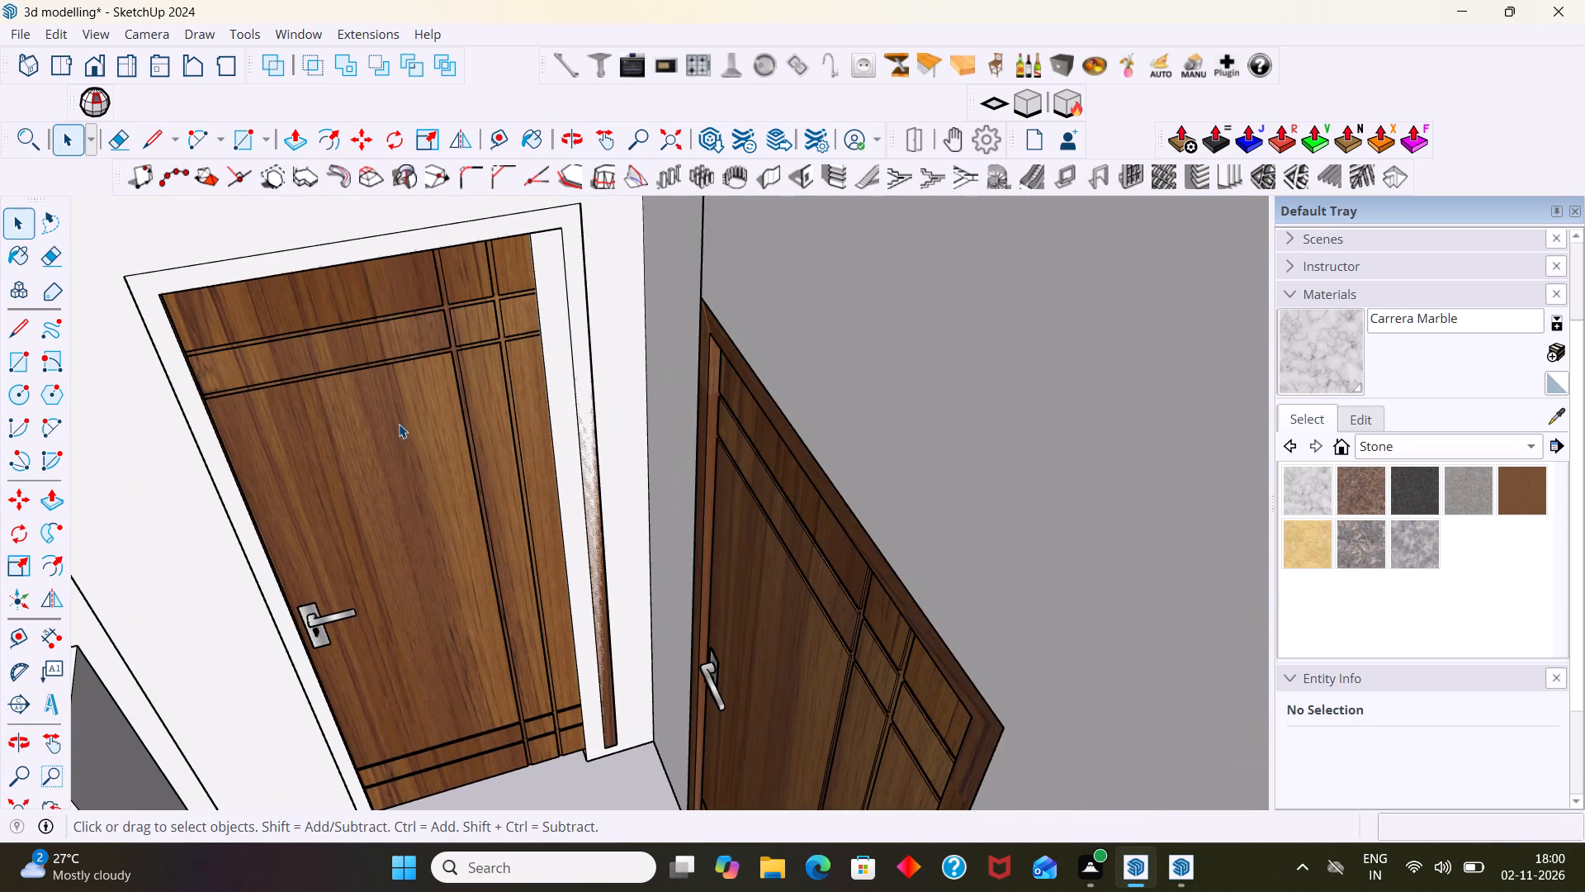
click(399, 424)
scroll(398, 424, down, 7)
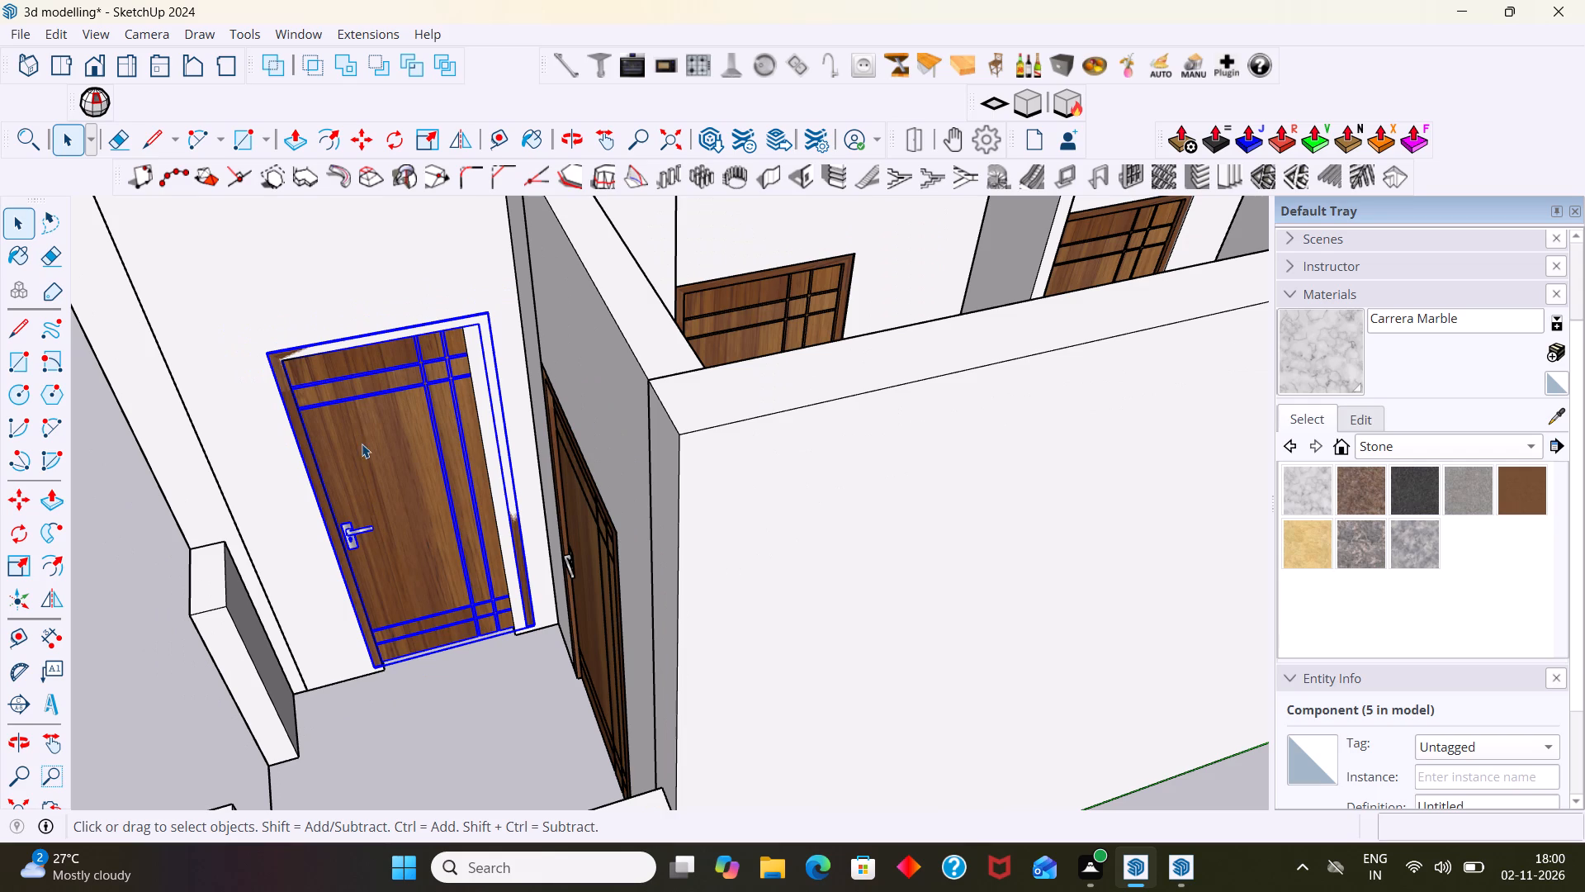
key(m)
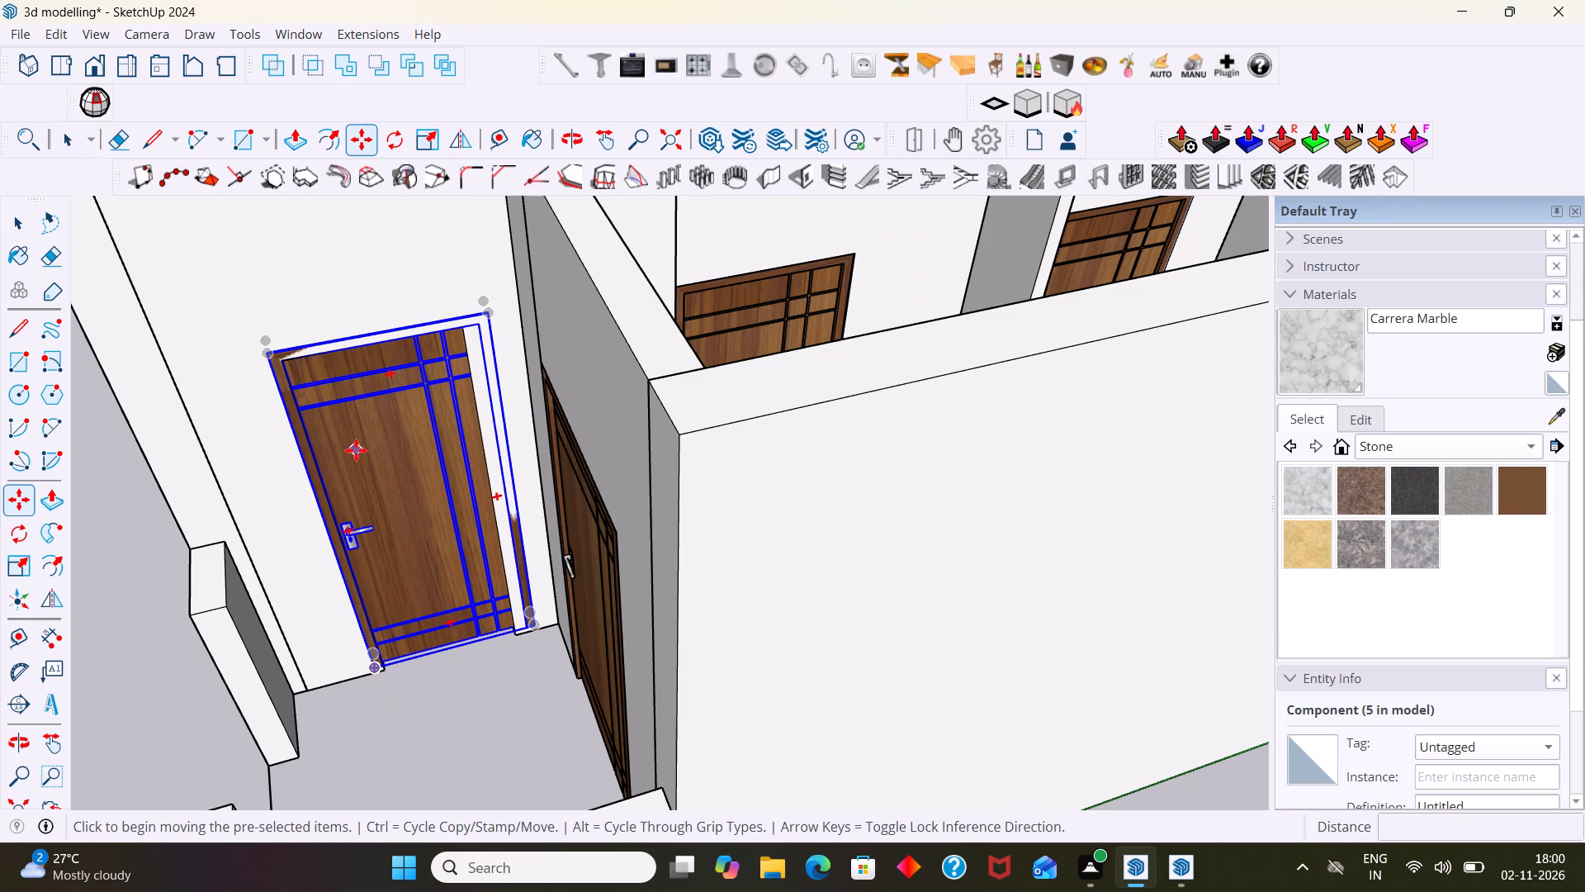
click(375, 669)
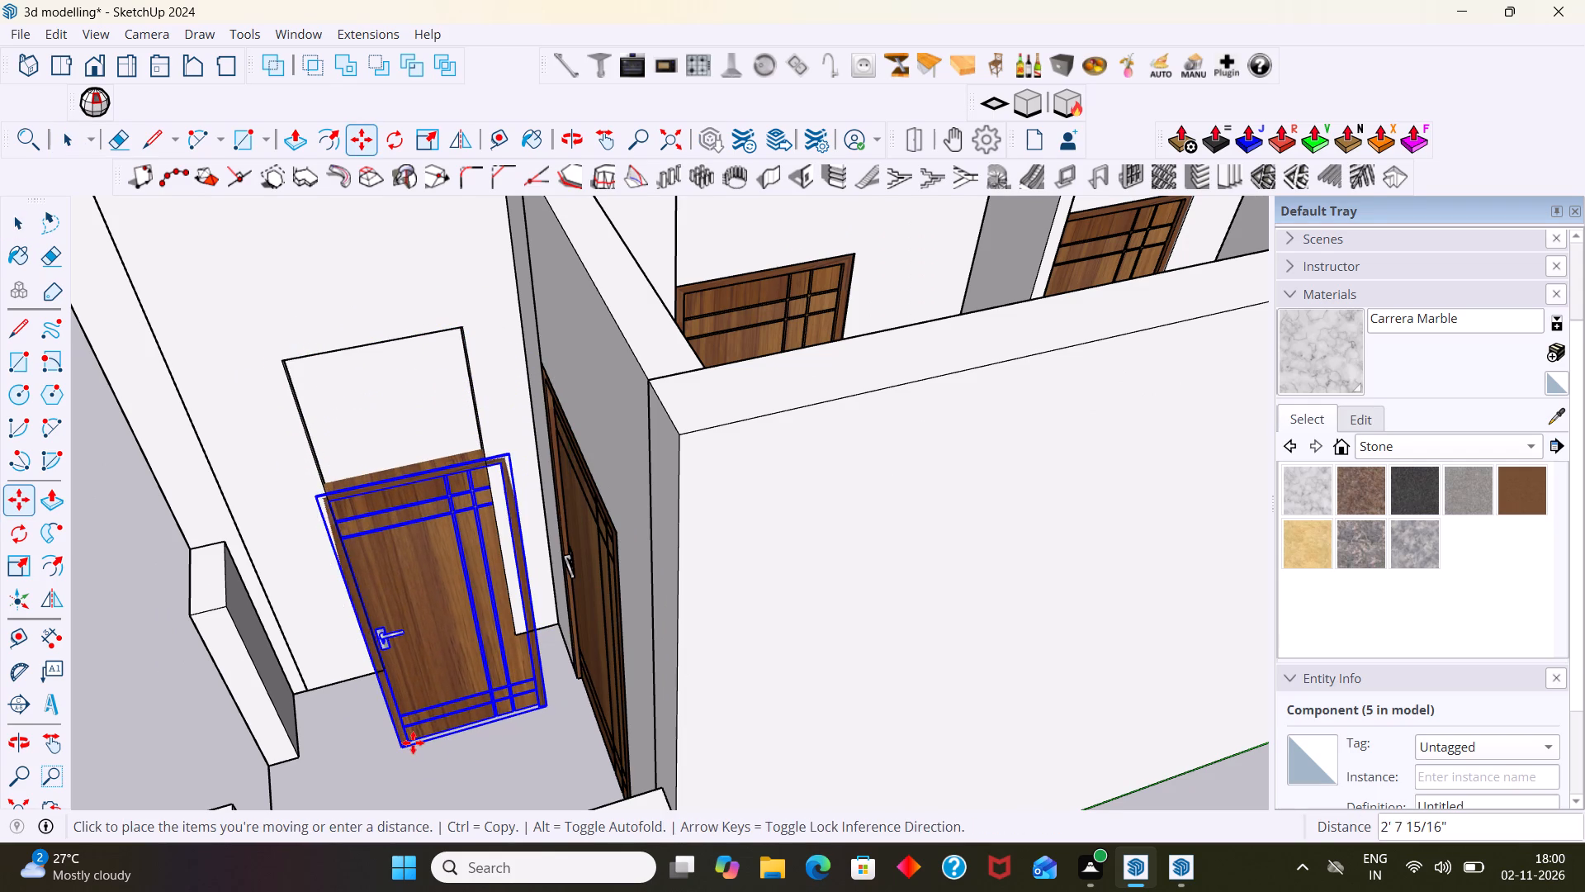
middle_drag(413, 741, 377, 735)
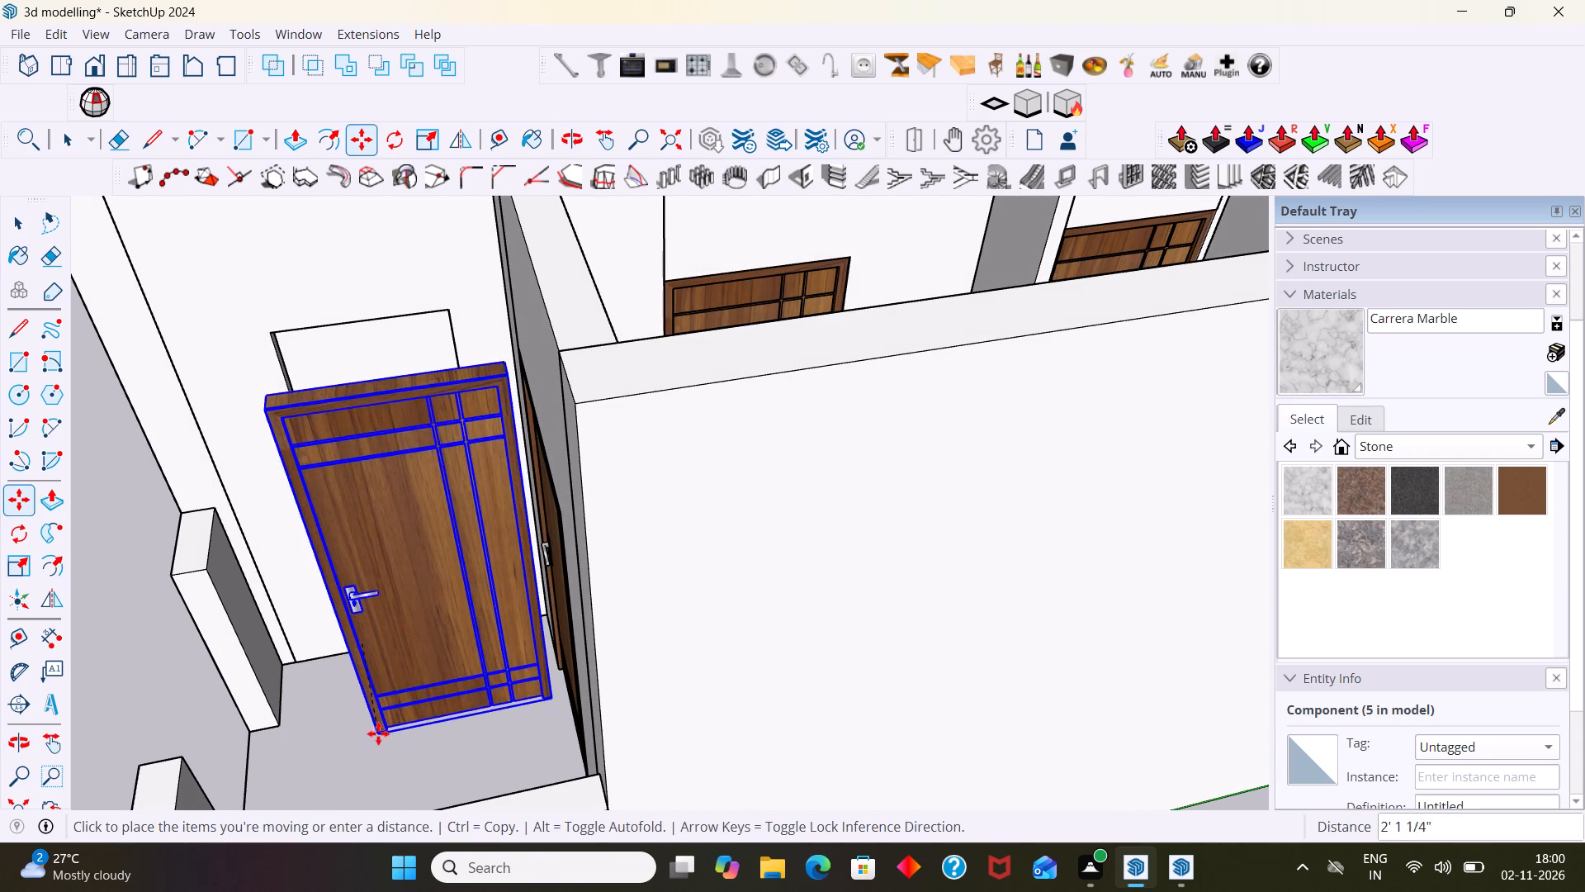
click(369, 749)
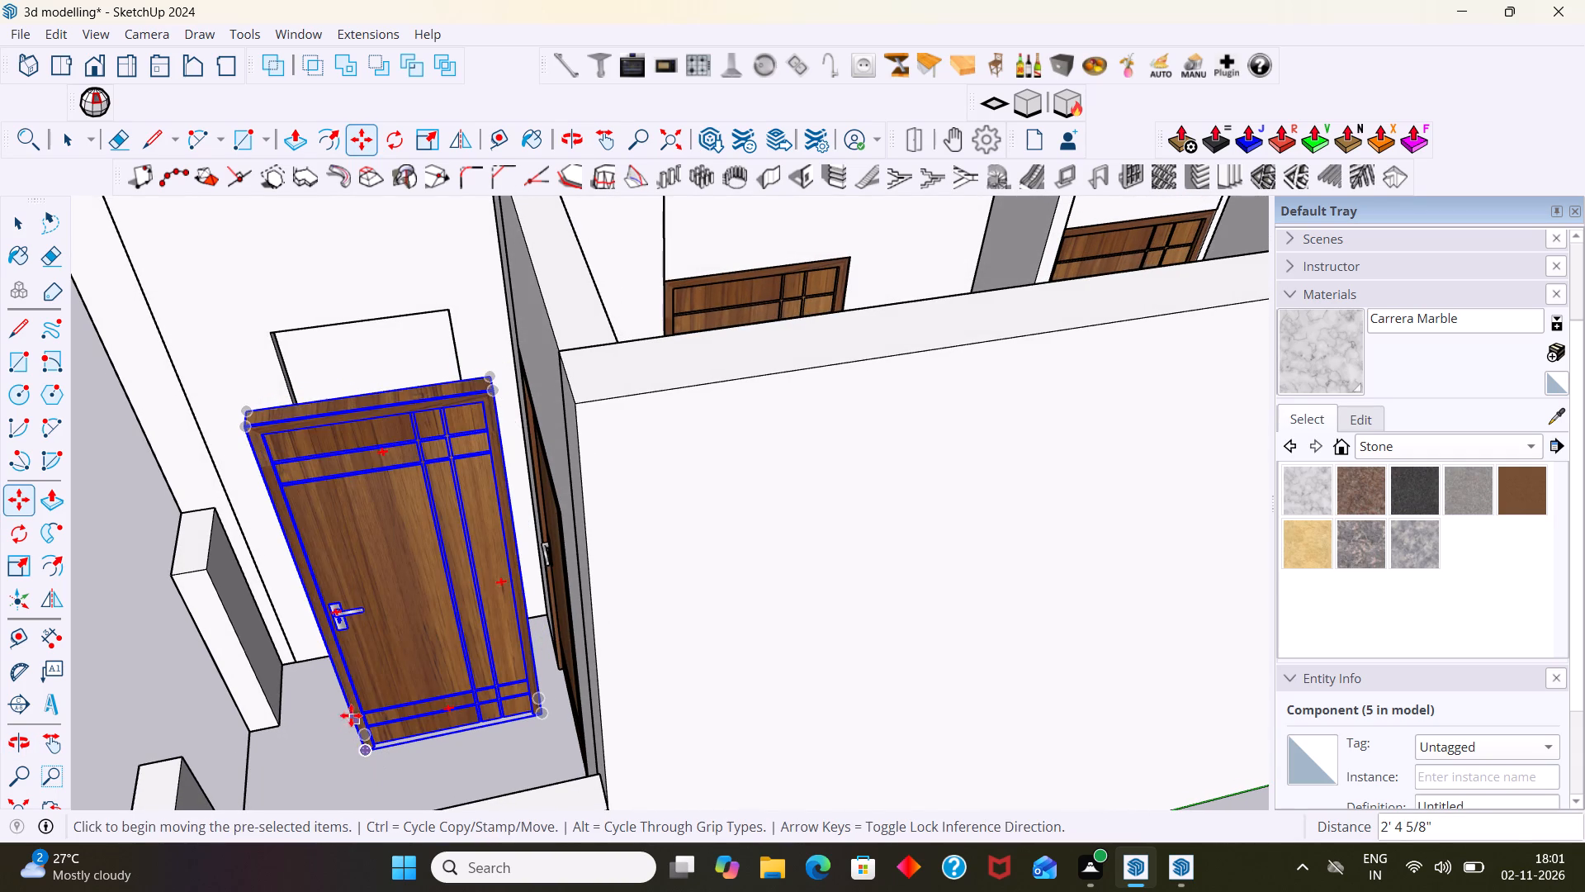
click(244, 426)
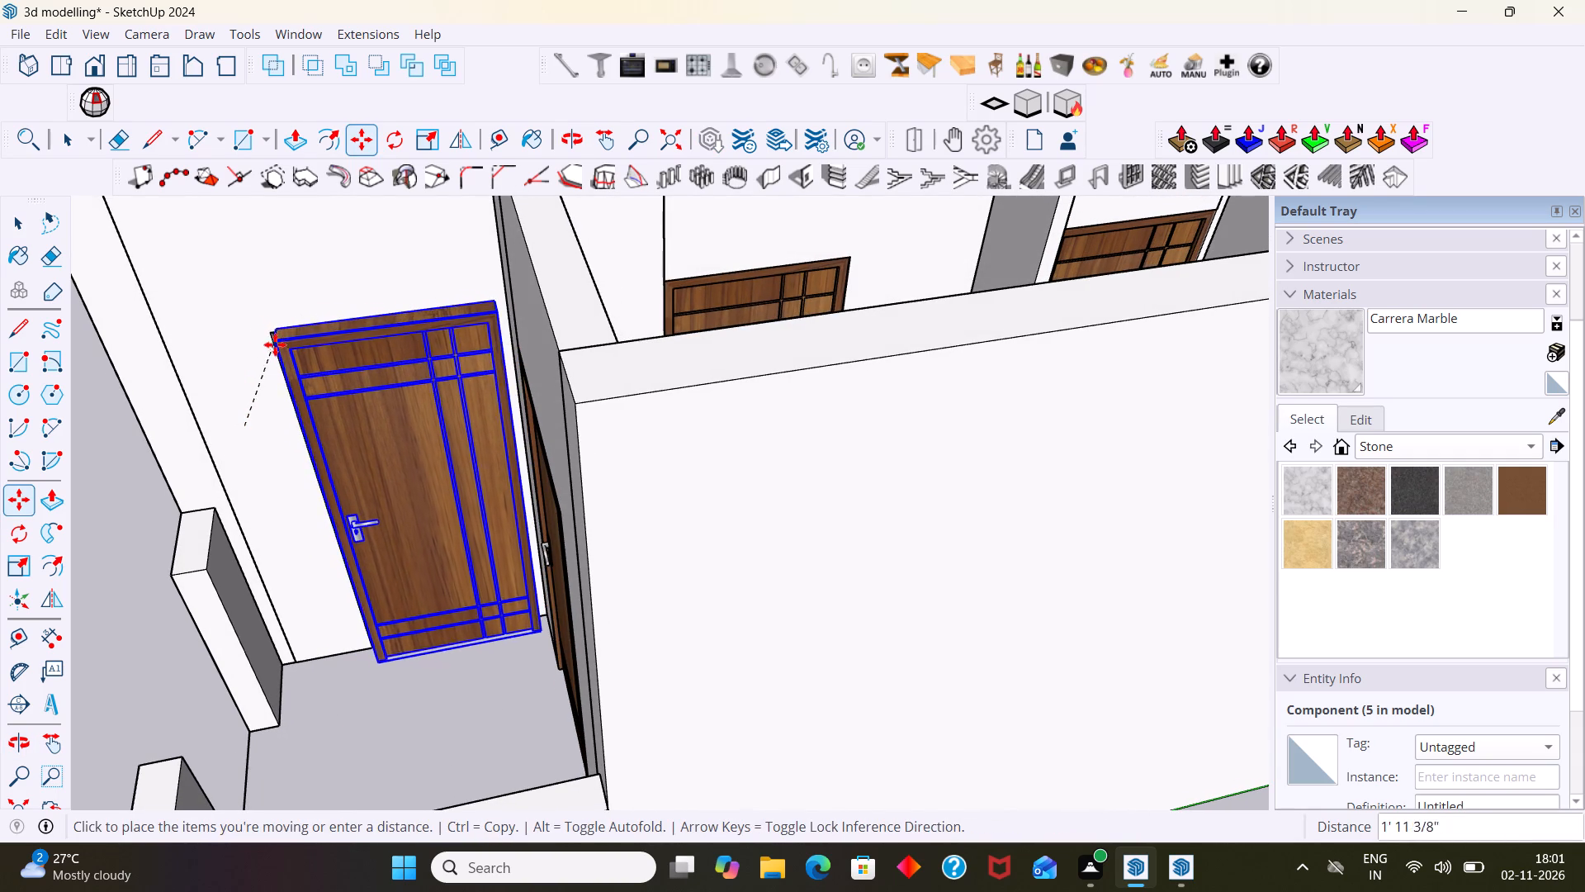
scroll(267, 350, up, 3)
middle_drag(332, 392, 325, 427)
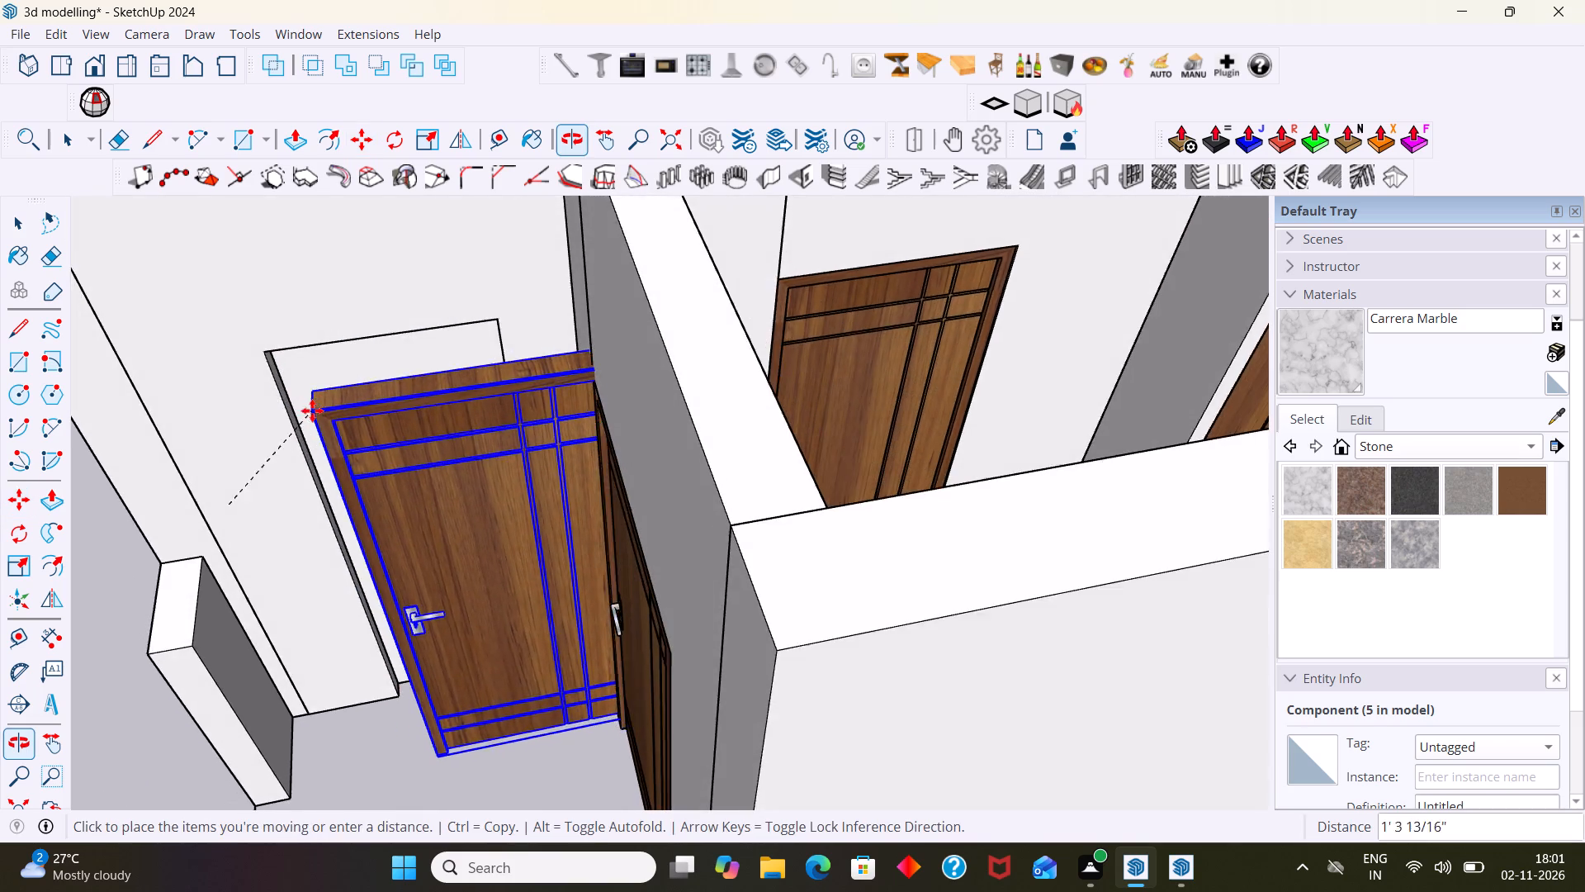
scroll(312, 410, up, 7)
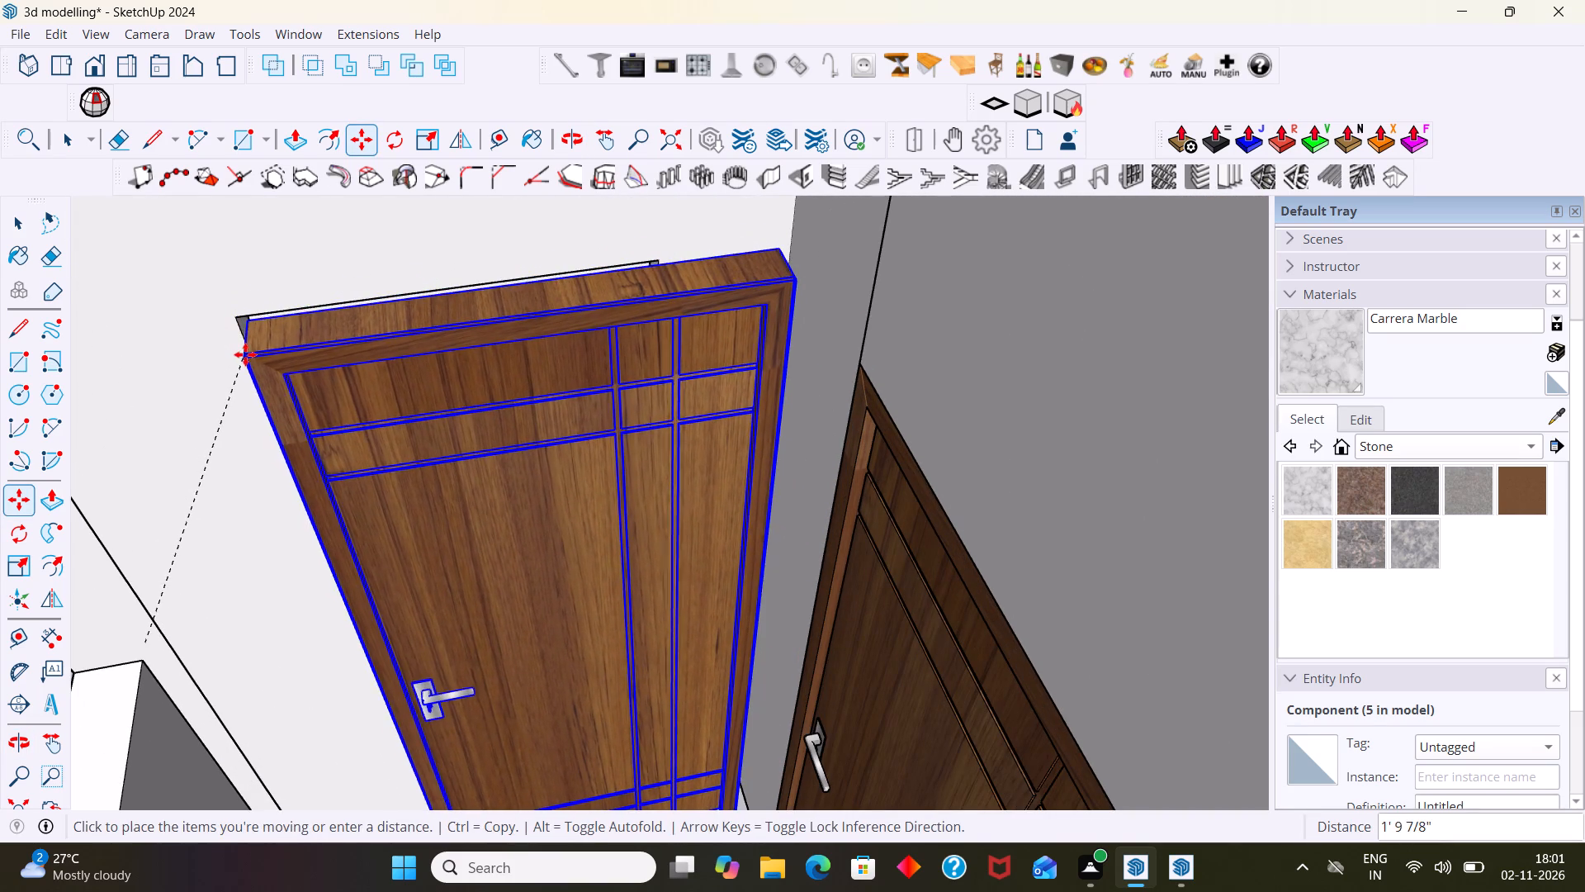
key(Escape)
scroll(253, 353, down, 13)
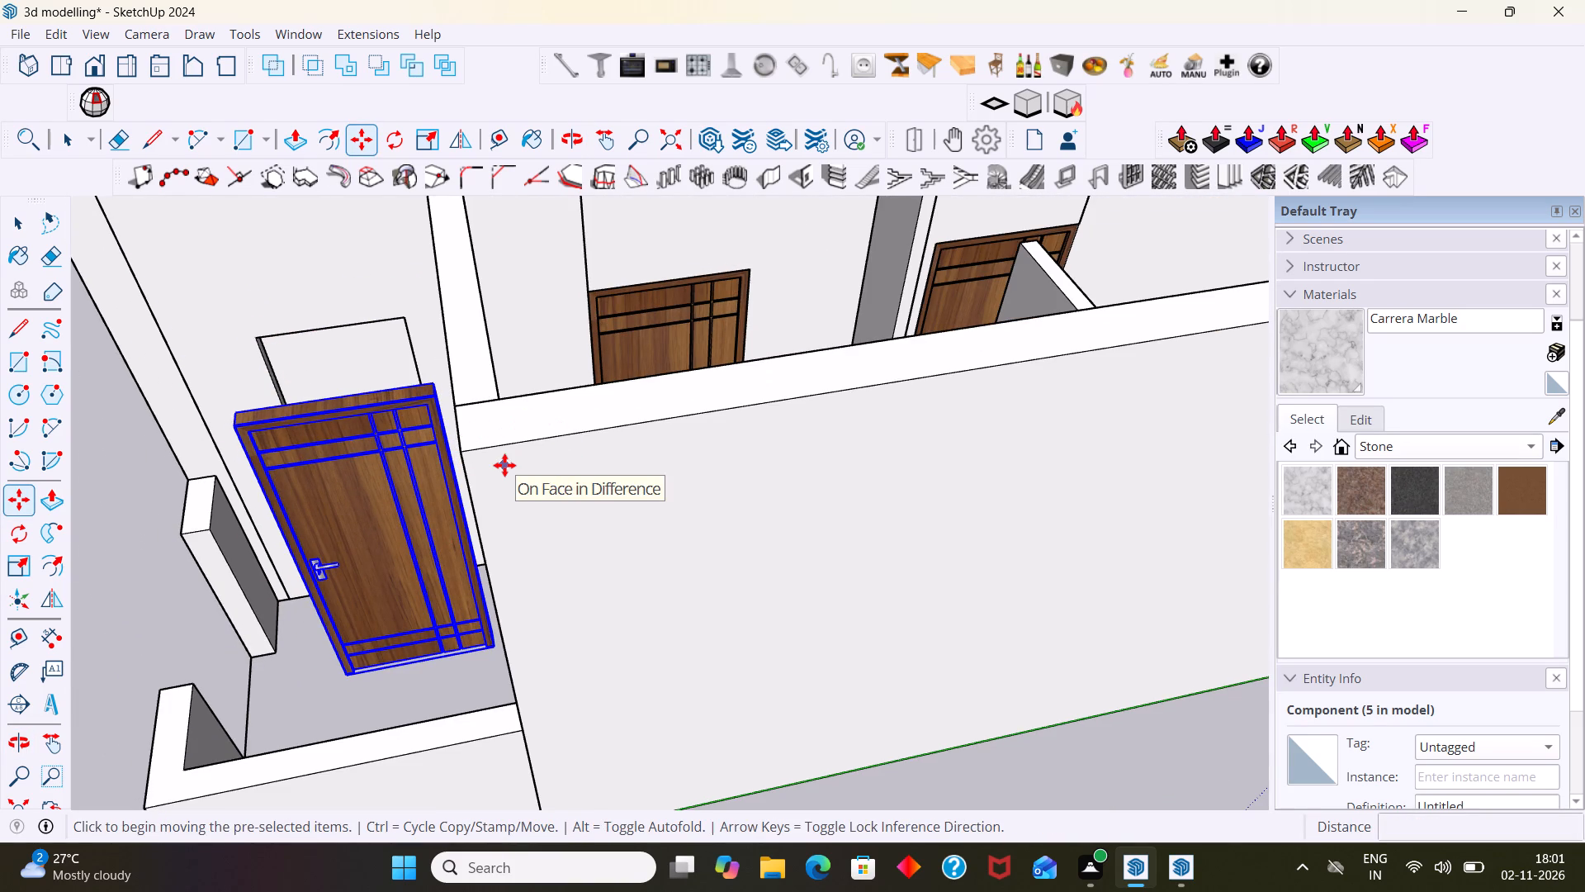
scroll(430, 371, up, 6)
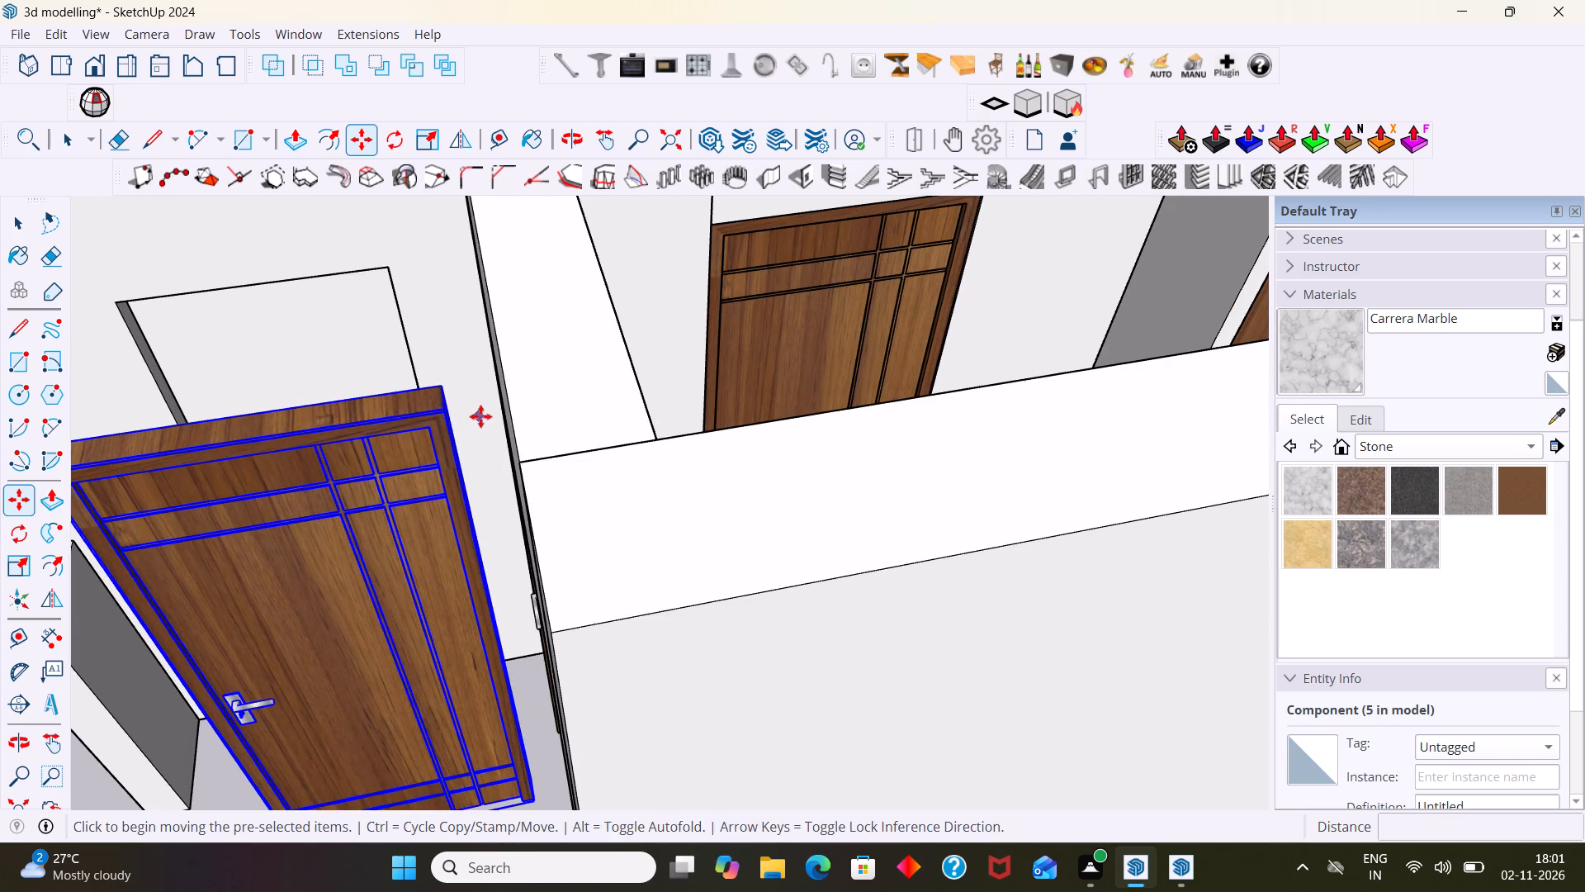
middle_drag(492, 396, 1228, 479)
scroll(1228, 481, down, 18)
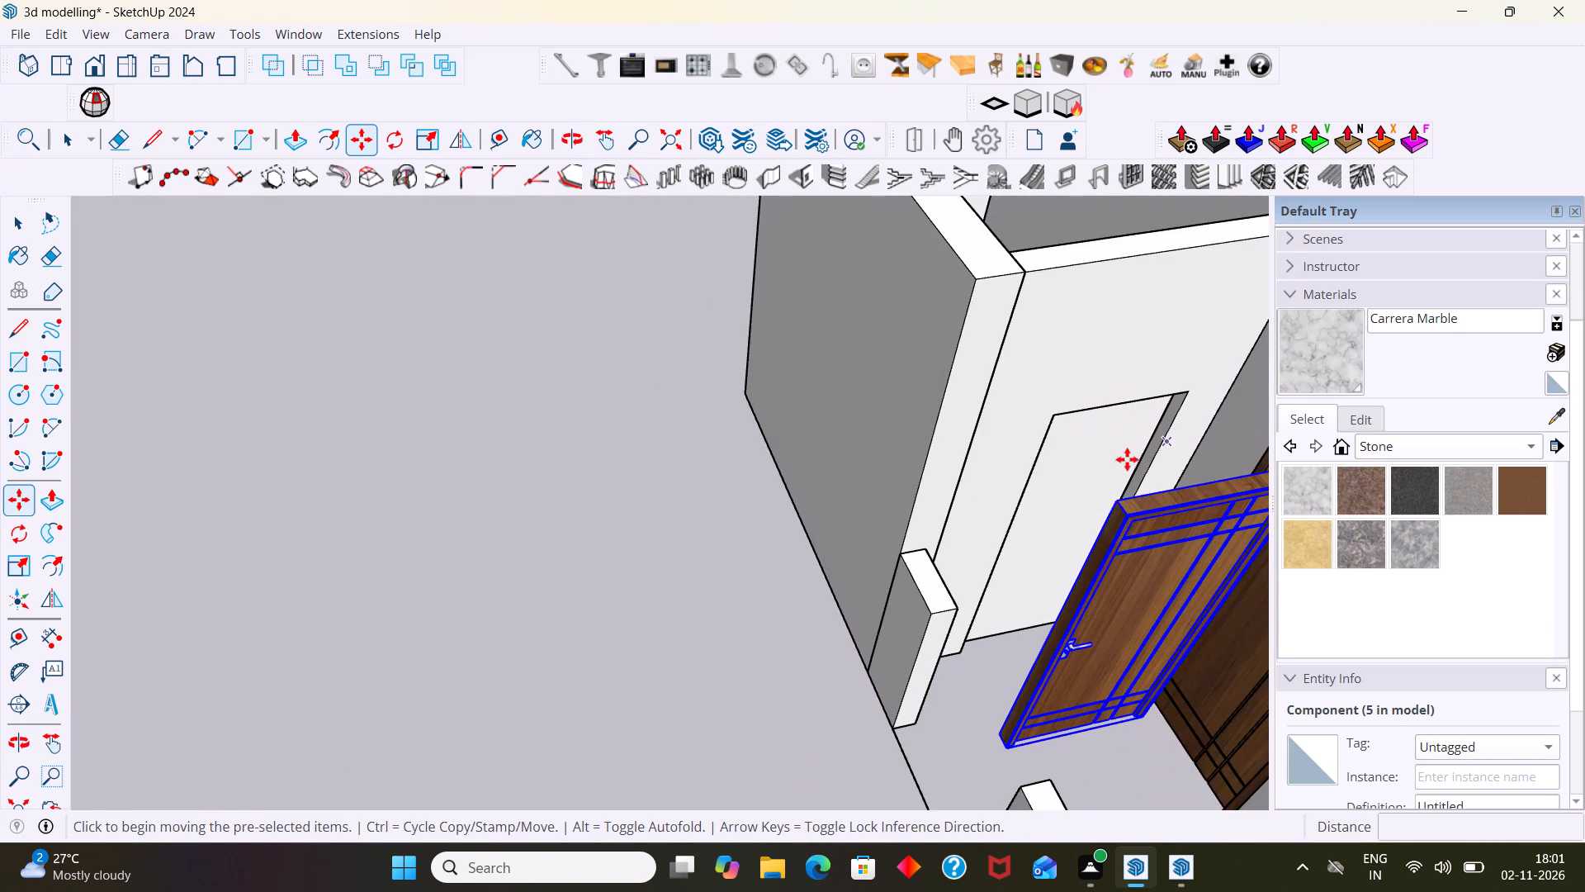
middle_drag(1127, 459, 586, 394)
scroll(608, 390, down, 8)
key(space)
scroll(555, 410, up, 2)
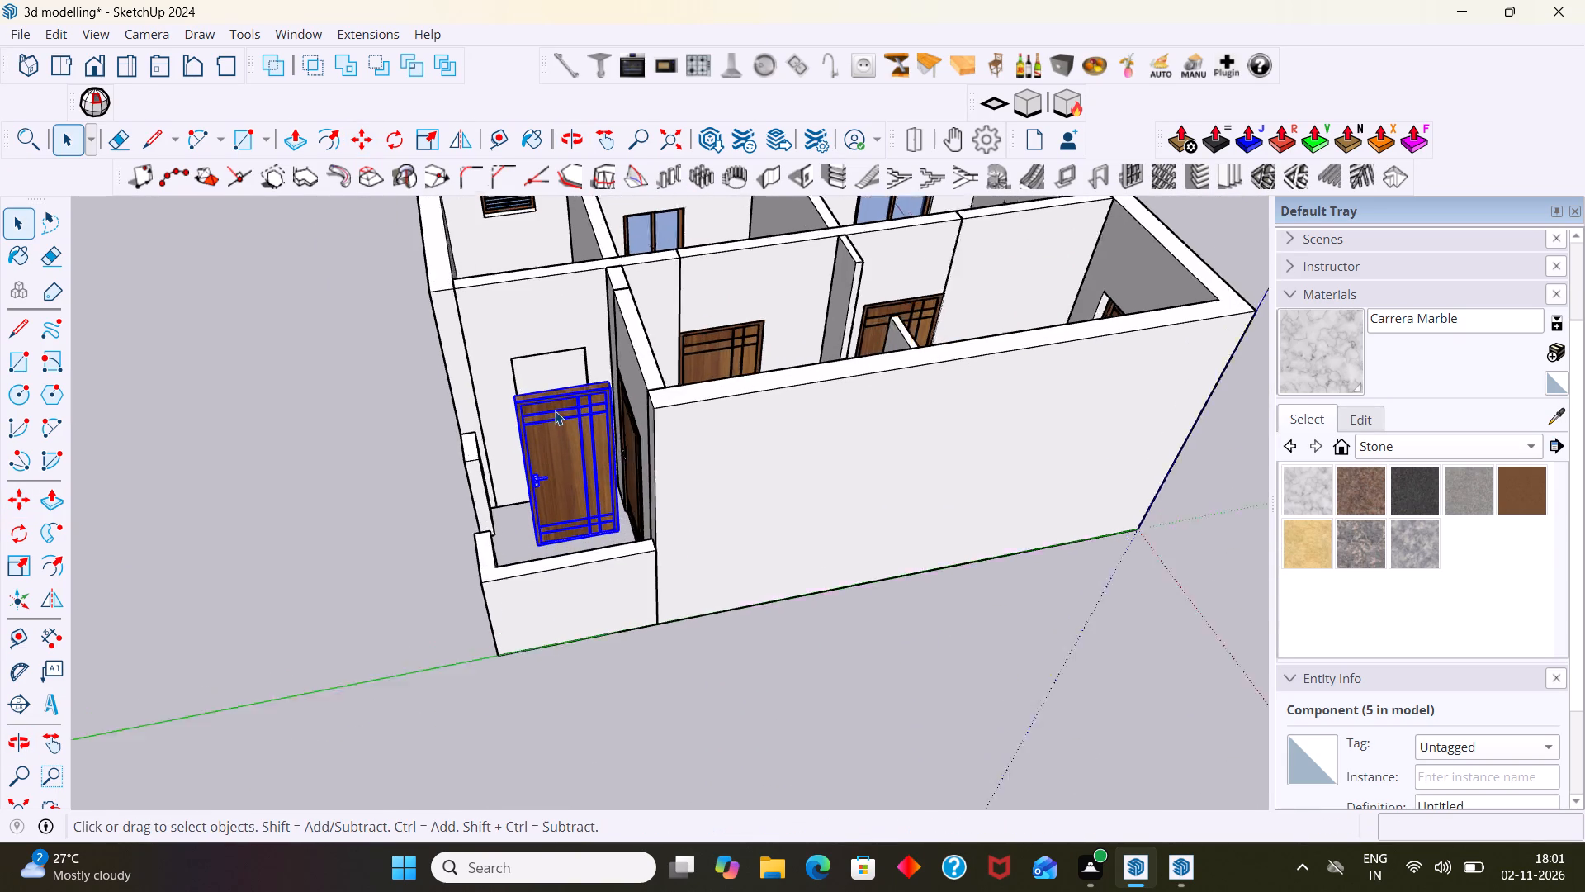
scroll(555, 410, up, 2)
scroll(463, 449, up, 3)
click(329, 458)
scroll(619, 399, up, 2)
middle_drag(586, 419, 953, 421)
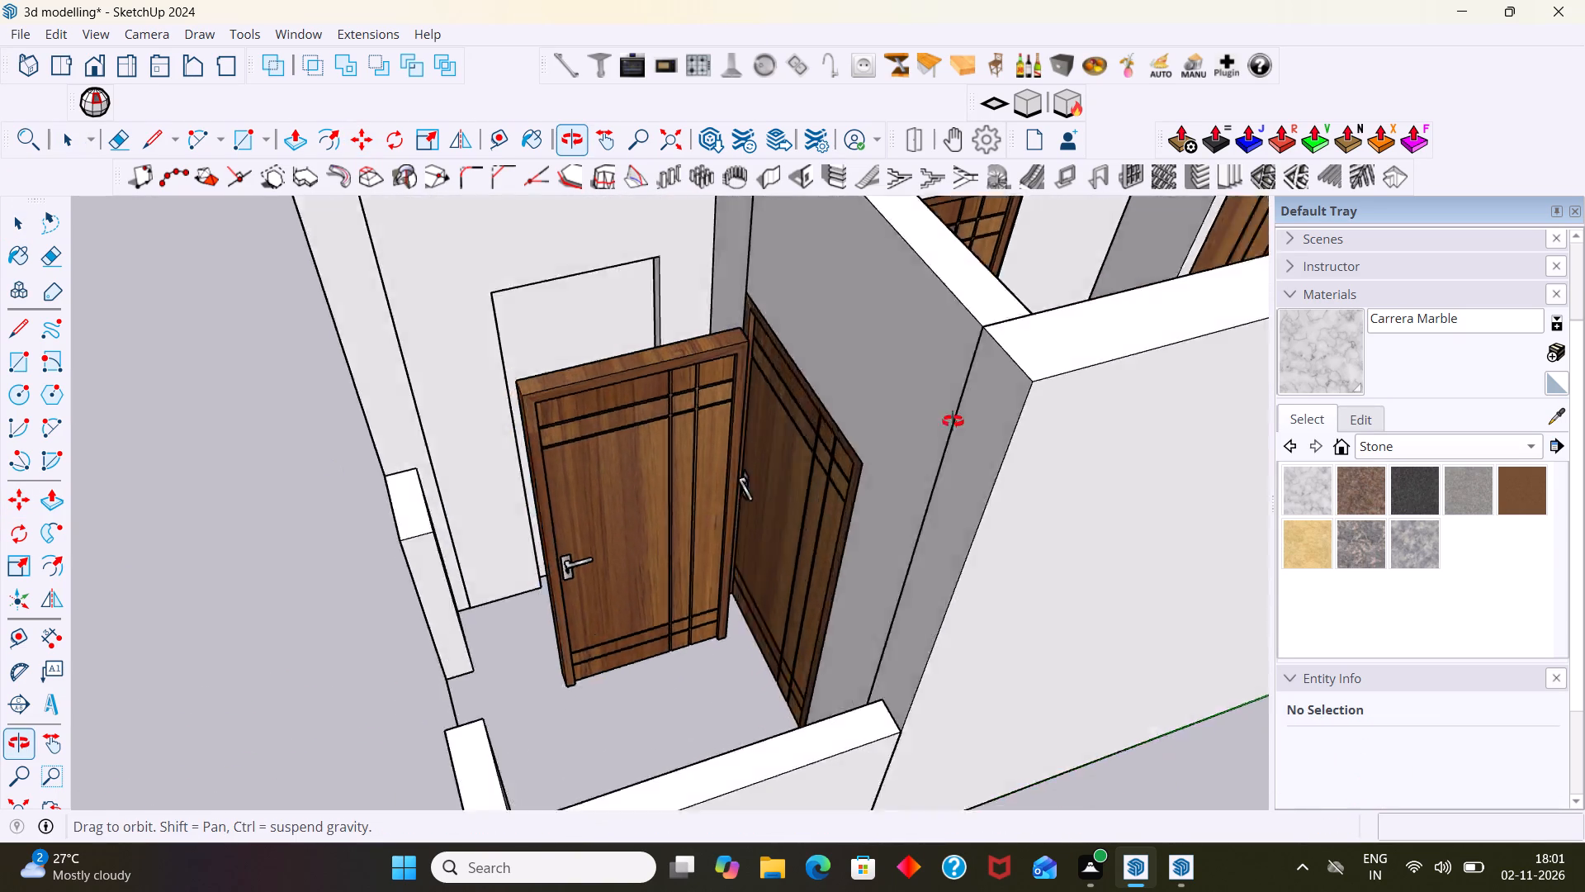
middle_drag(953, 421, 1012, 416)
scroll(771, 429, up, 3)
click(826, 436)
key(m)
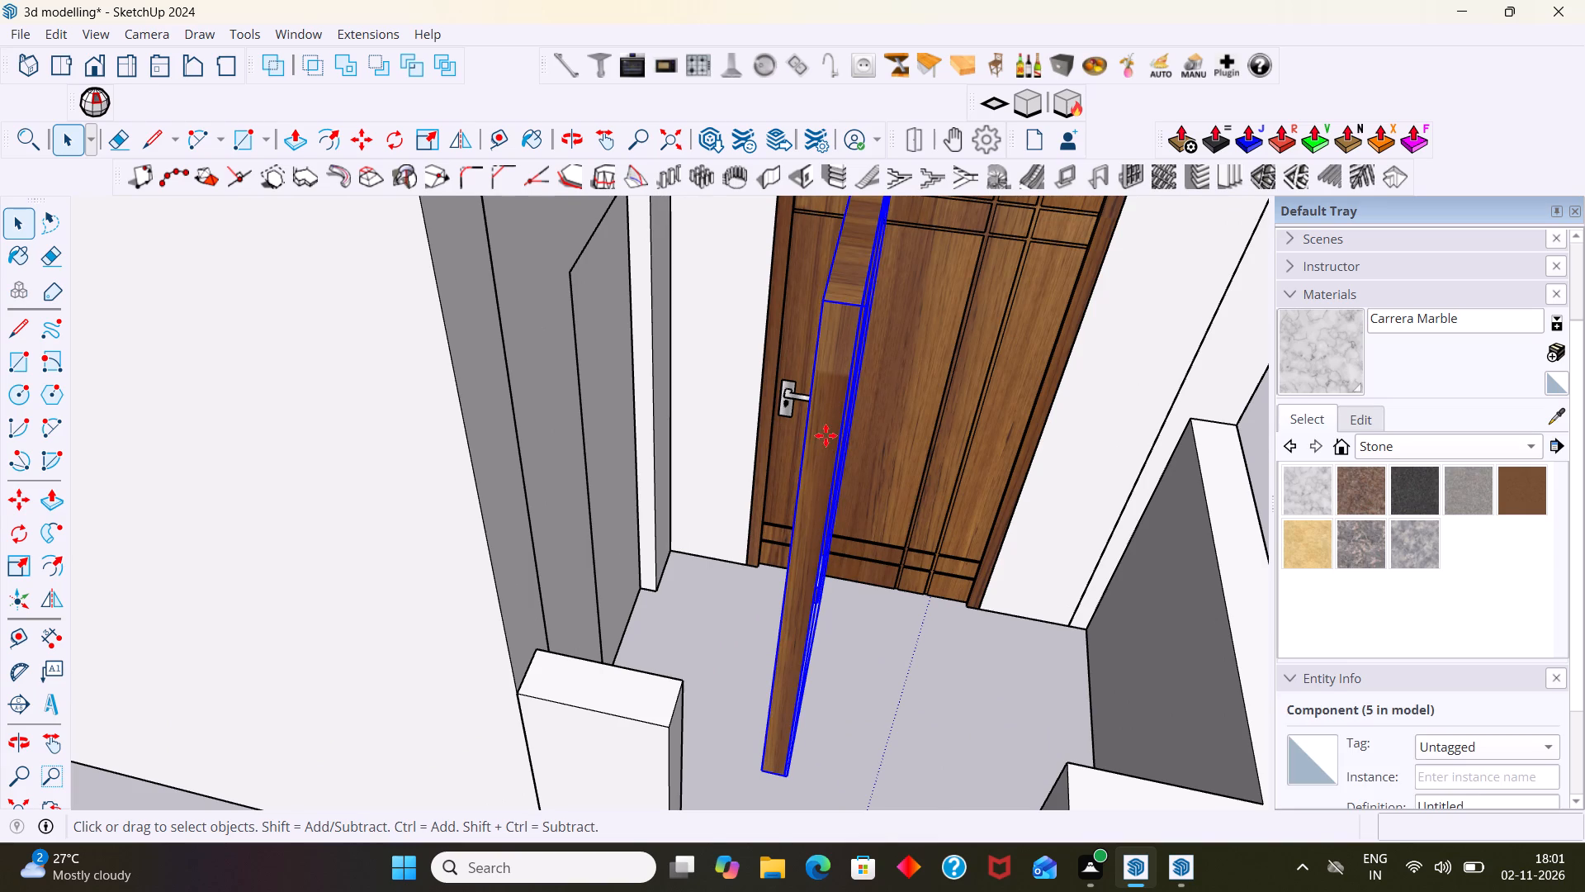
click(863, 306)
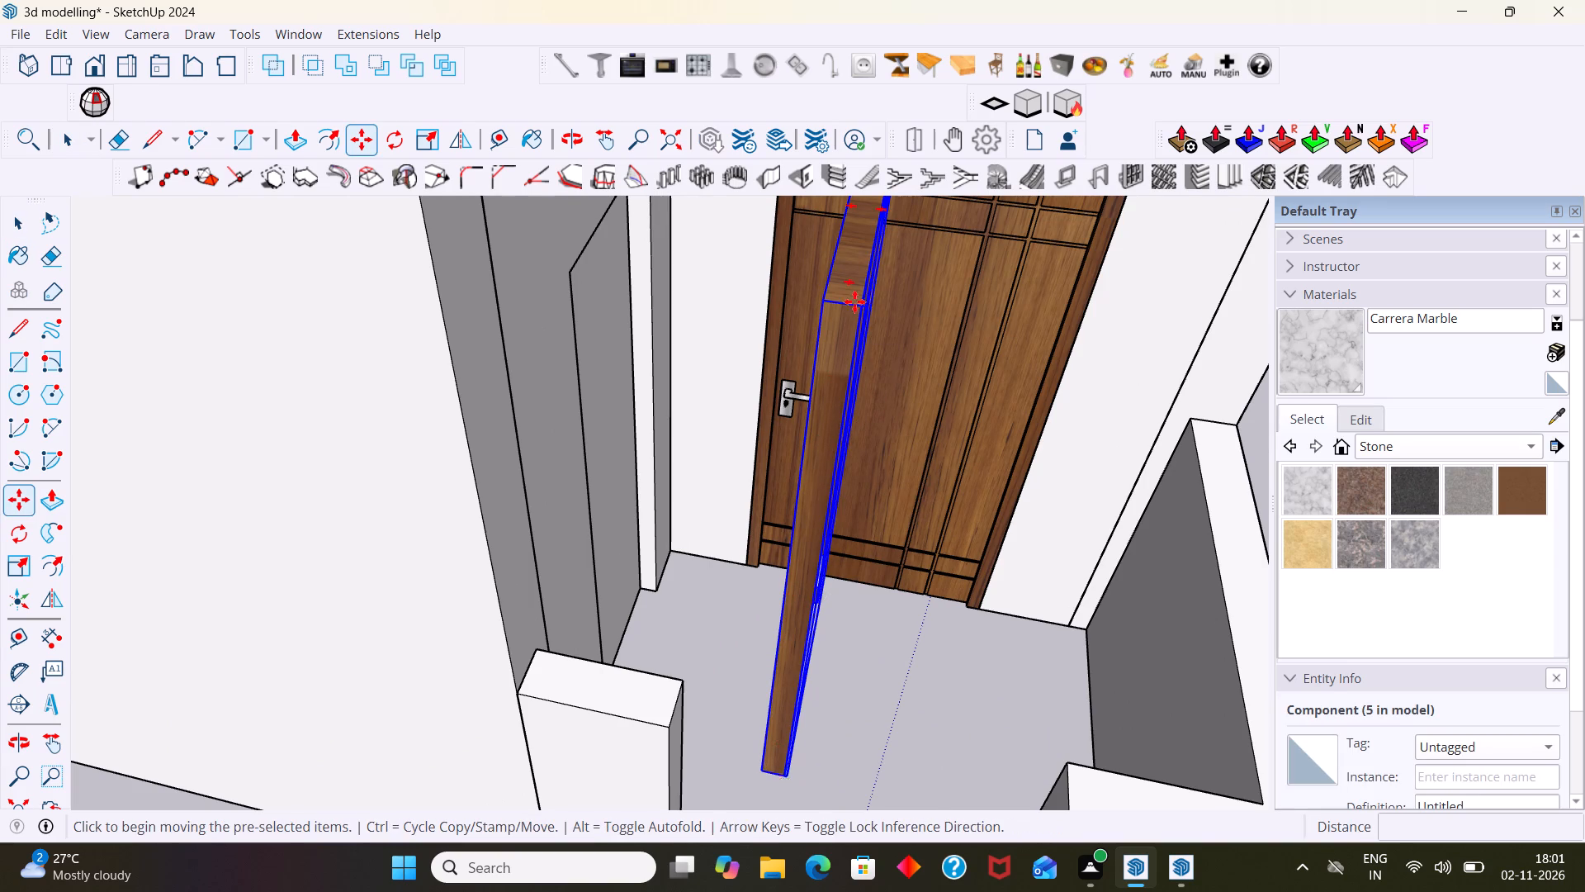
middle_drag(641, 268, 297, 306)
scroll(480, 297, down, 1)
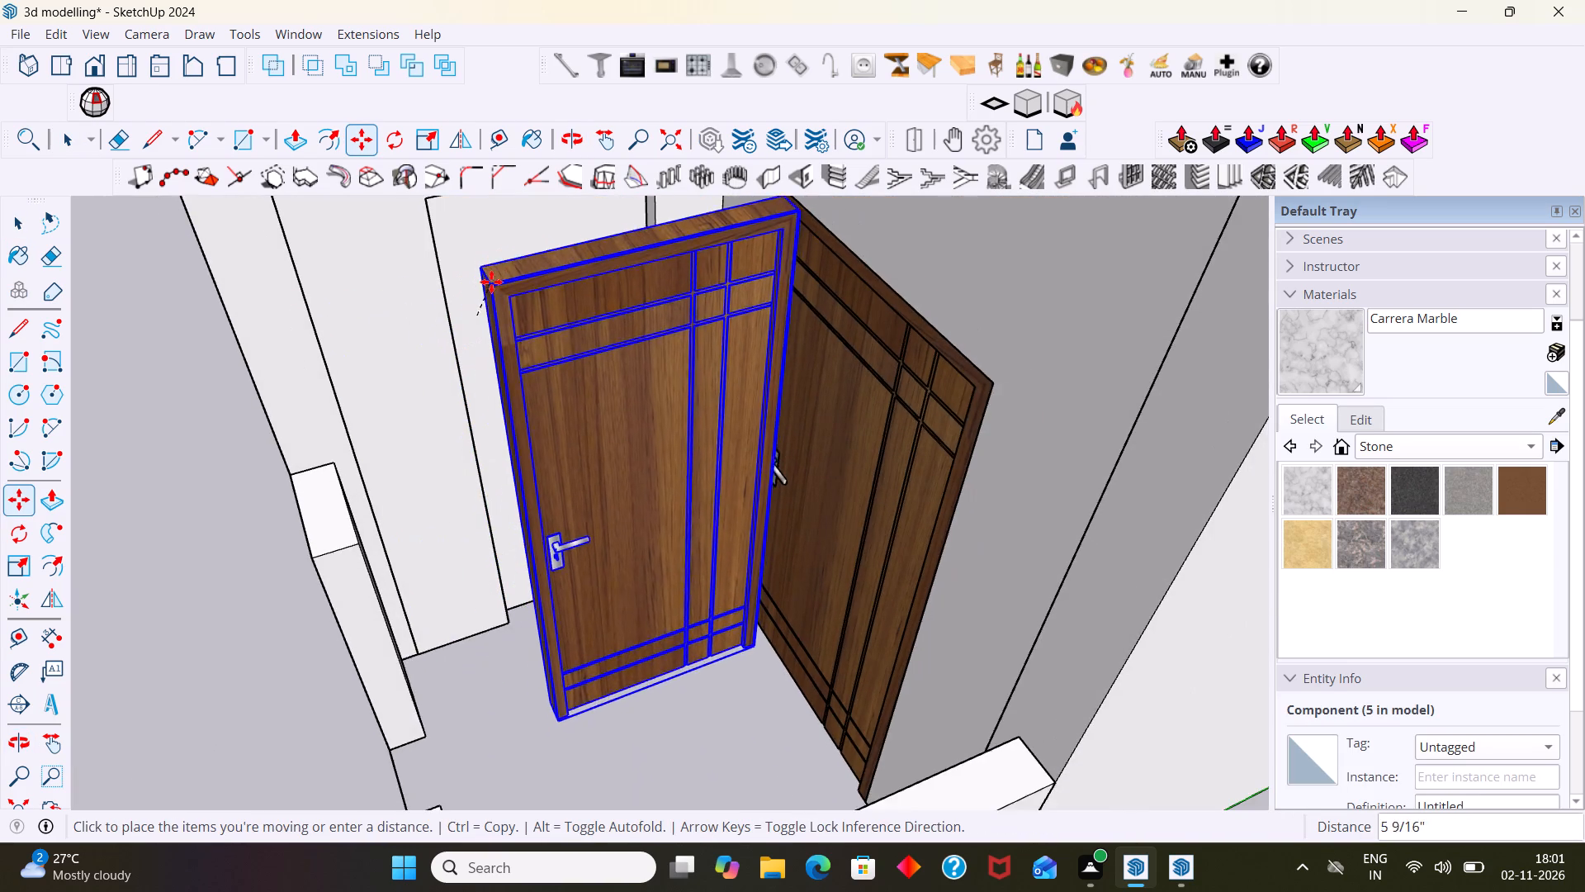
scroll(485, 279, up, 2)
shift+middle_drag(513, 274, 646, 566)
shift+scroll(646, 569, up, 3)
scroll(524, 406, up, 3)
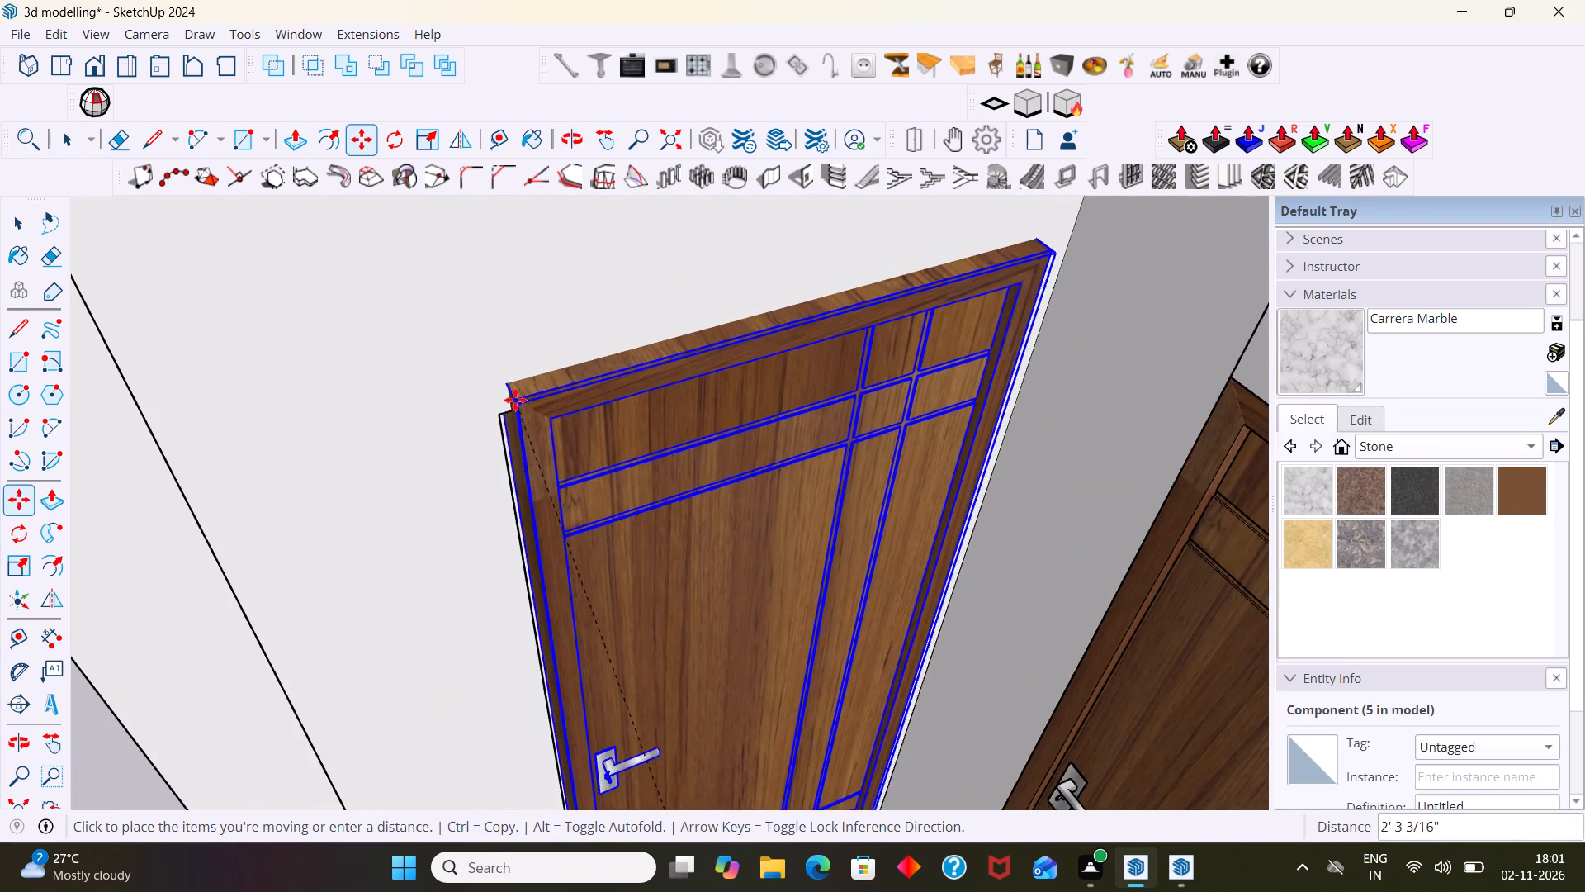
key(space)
Delete the wall face that closes off the bathroom doorway on the porch side.
click(646, 467)
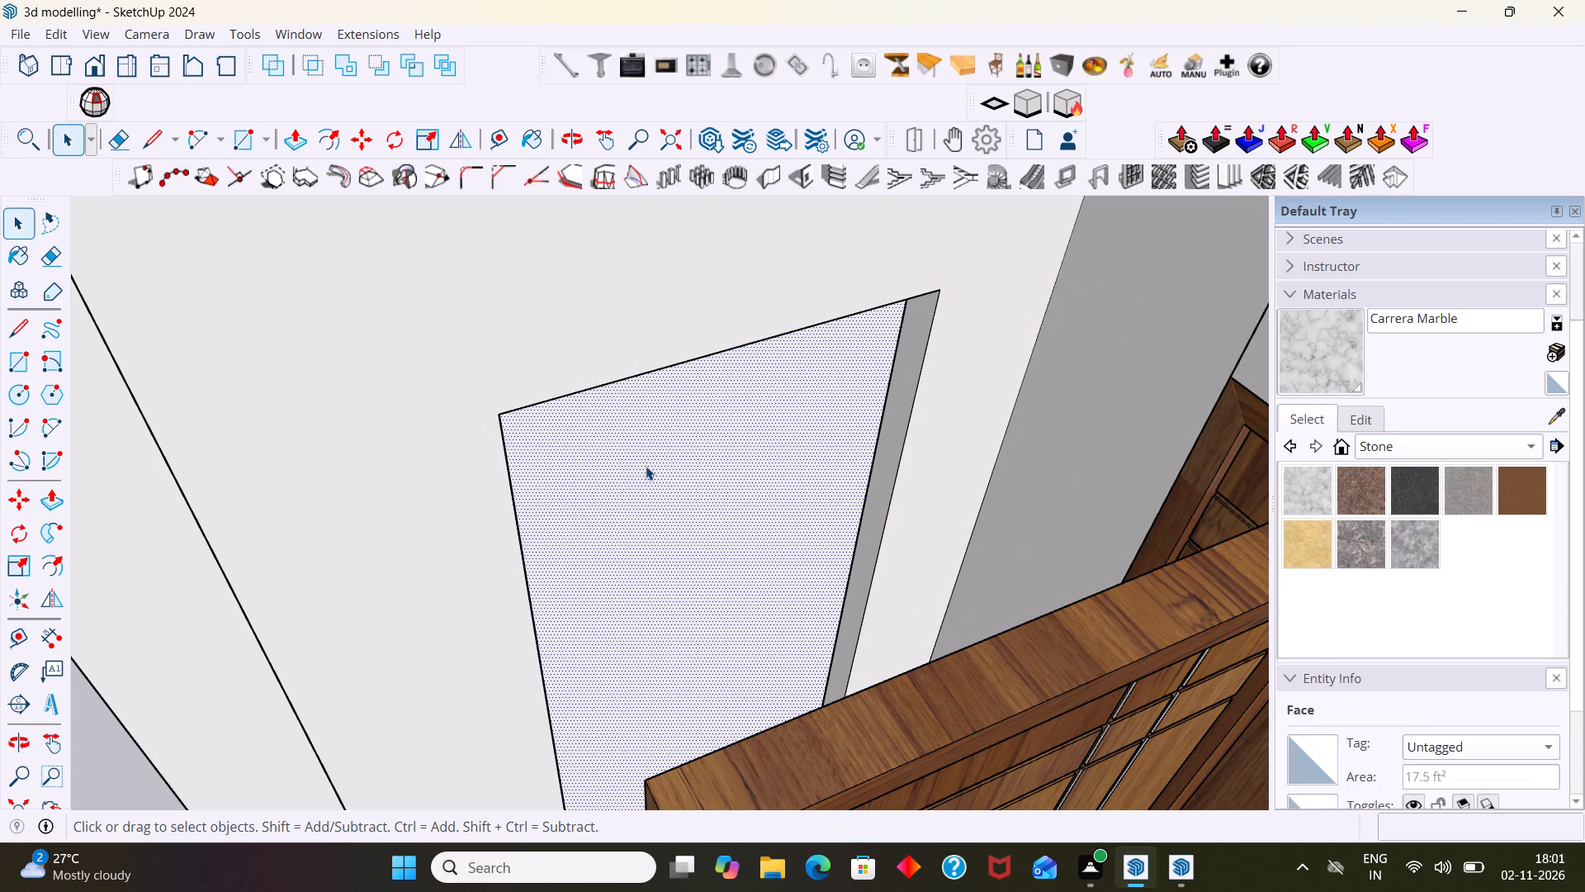
key(Delete)
Move the copied wooden door about 2' 4 3/4" back into the bathroom doorway, matching its handle-side upper corner to the opening's corner.
scroll(646, 466, down, 7)
scroll(660, 550, up, 5)
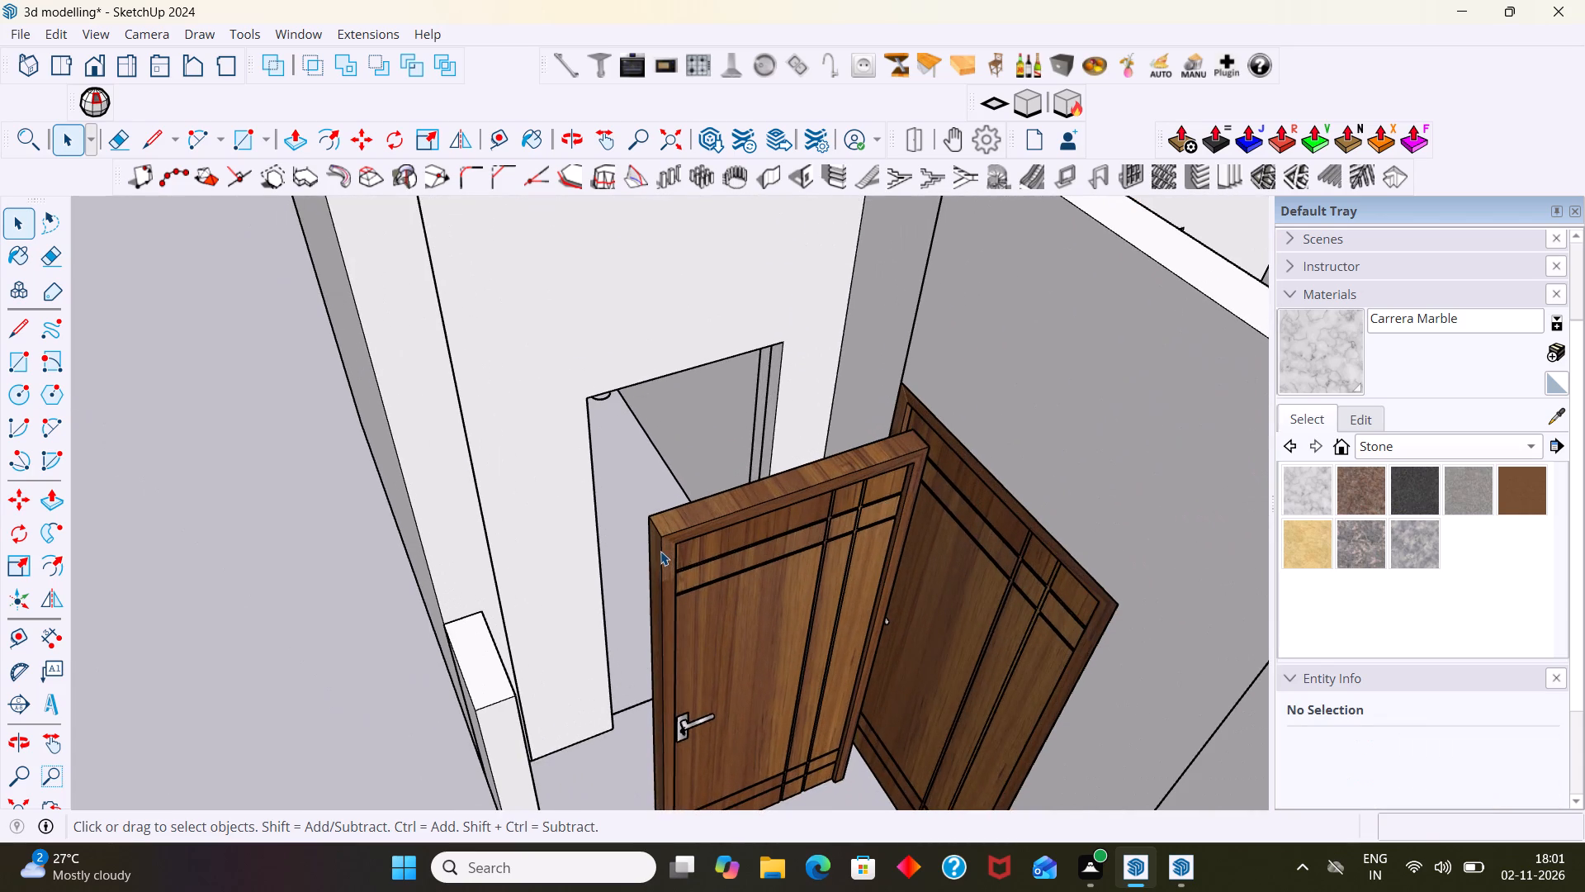
click(660, 551)
key(m)
key(m)
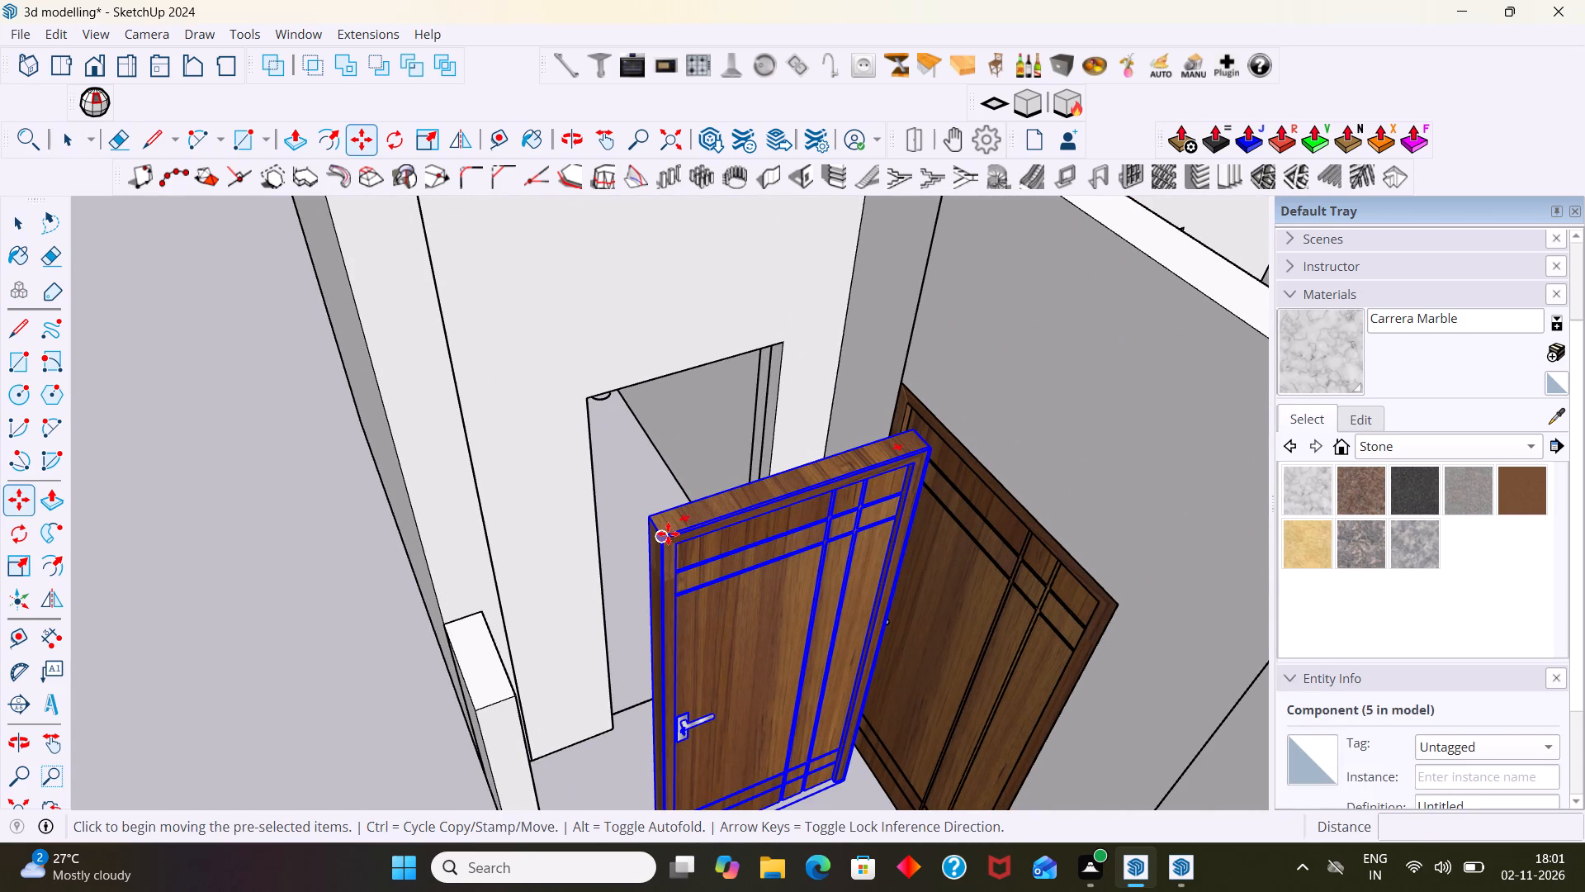
click(667, 534)
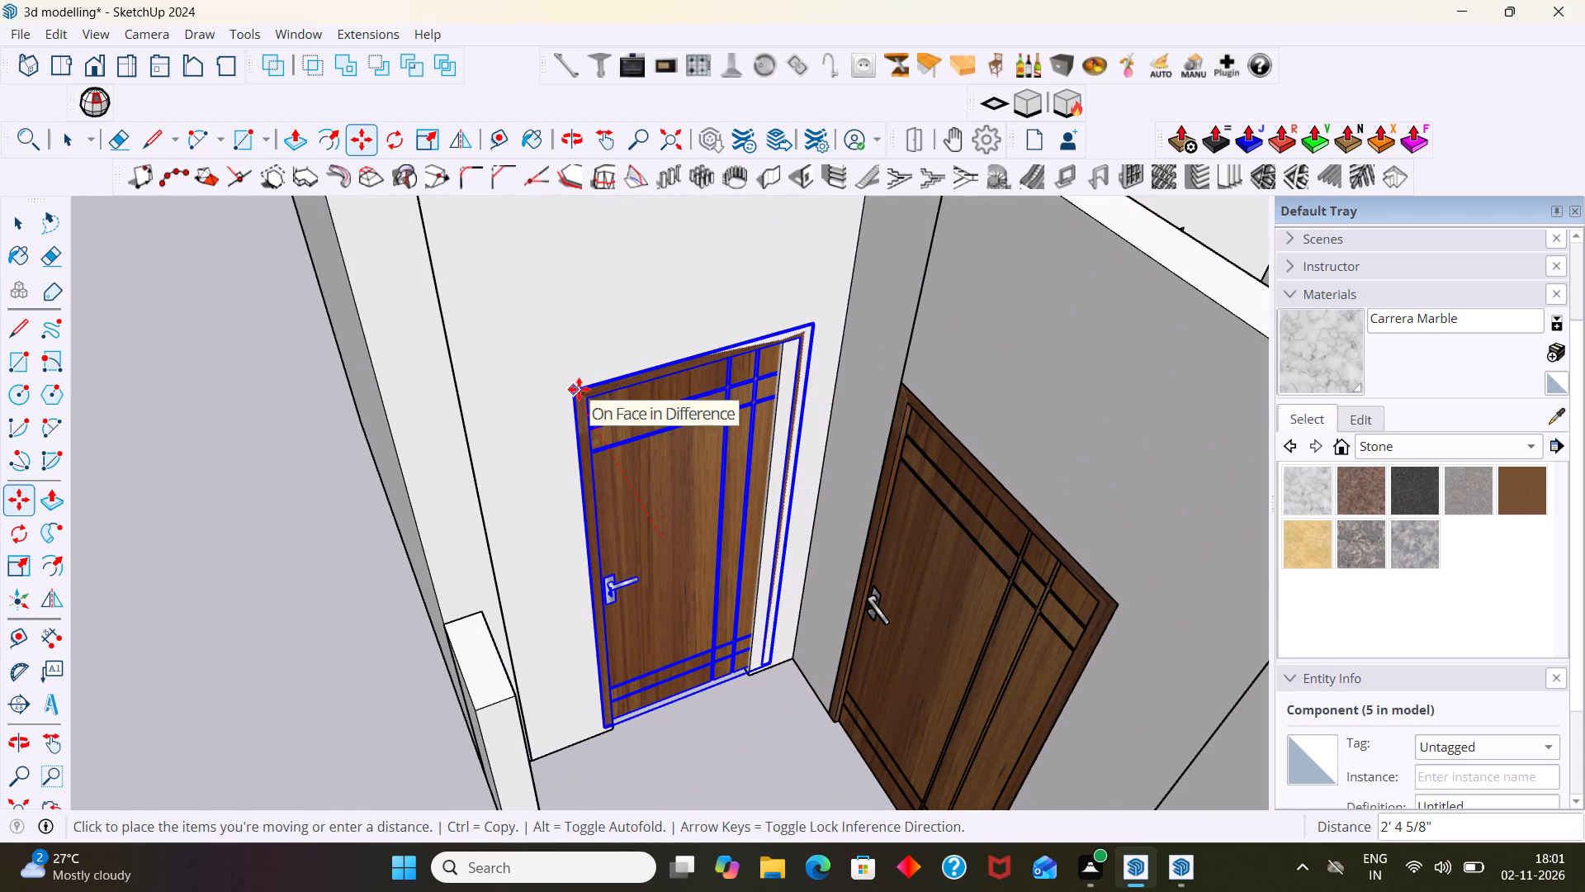
scroll(579, 389, up, 2)
click(592, 401)
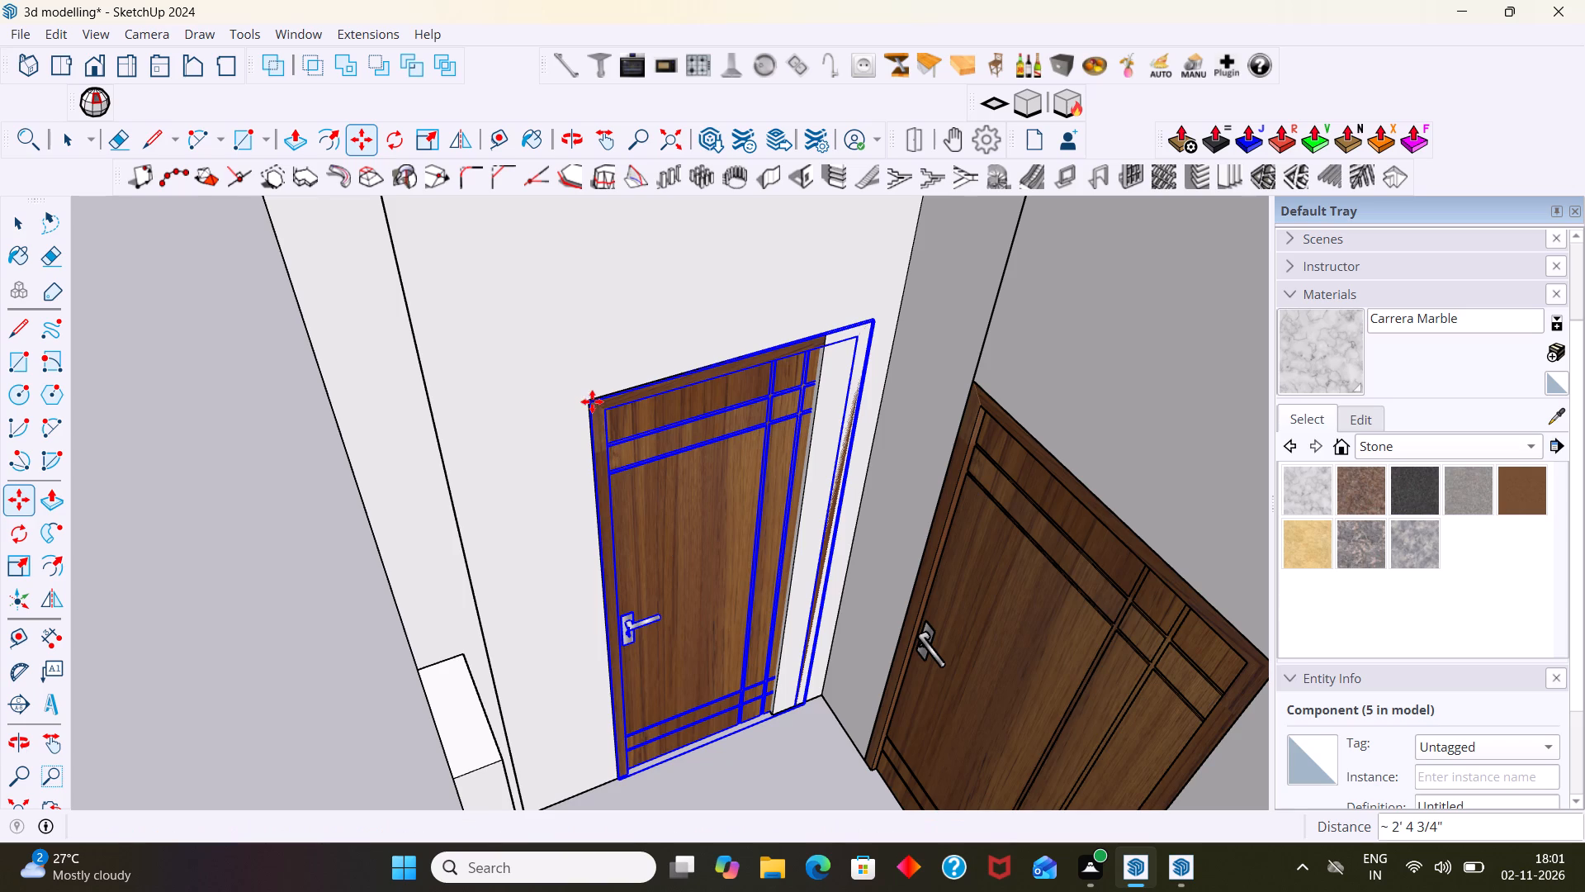
key(space)
Scale the copied door to about 0.82 in red and 0.90 in green so its width fits the bathroom doorway.
scroll(770, 445, down, 9)
middle_drag(771, 468, 680, 479)
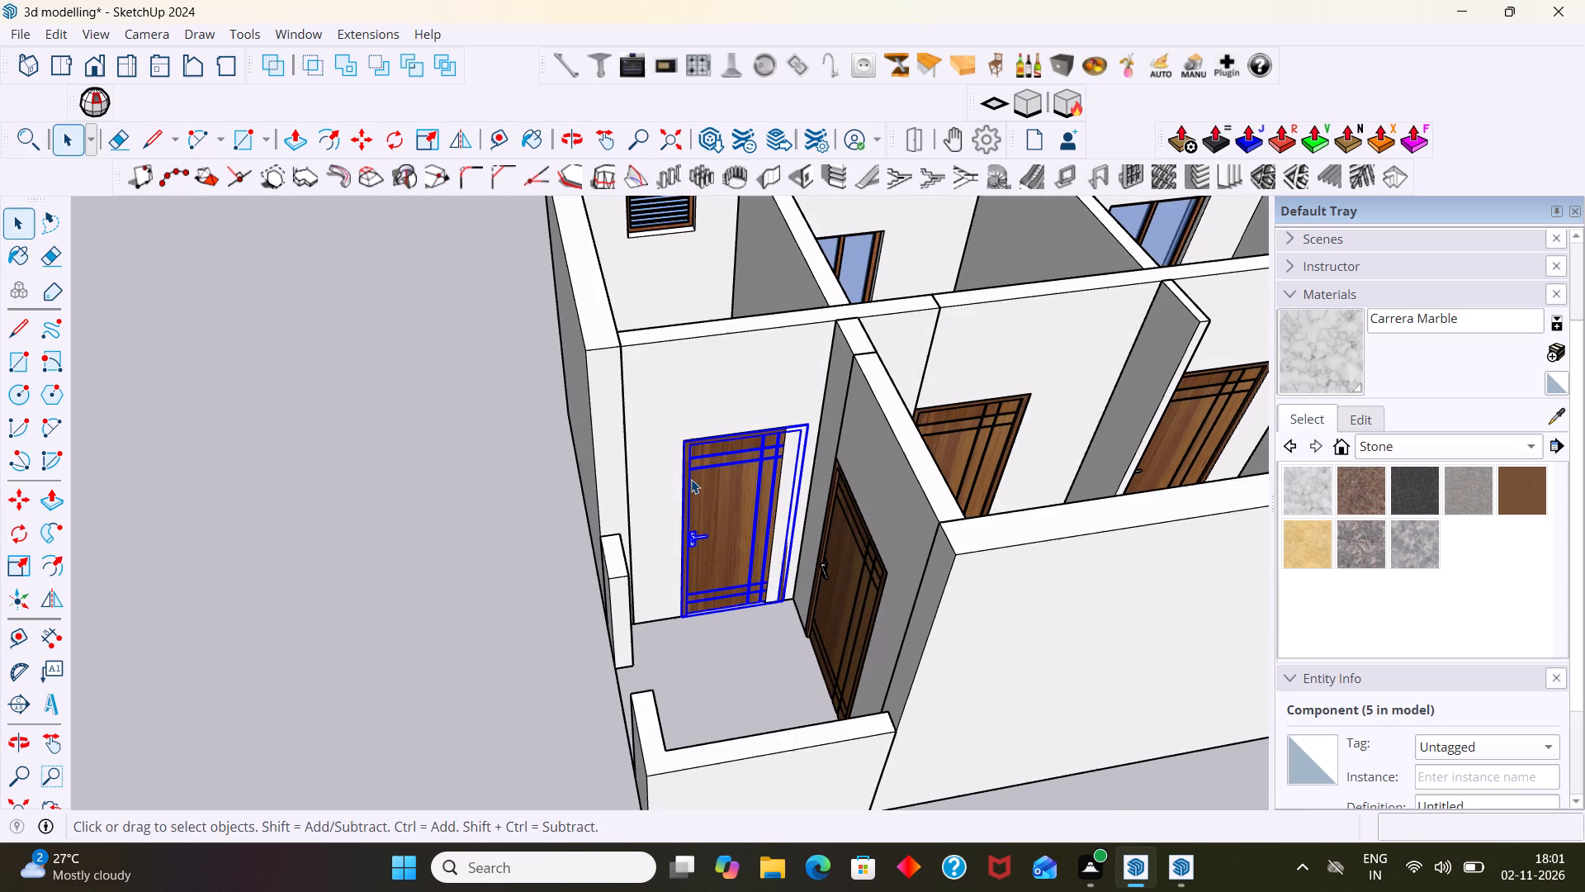
key(z)
key(s)
scroll(797, 489, up, 10)
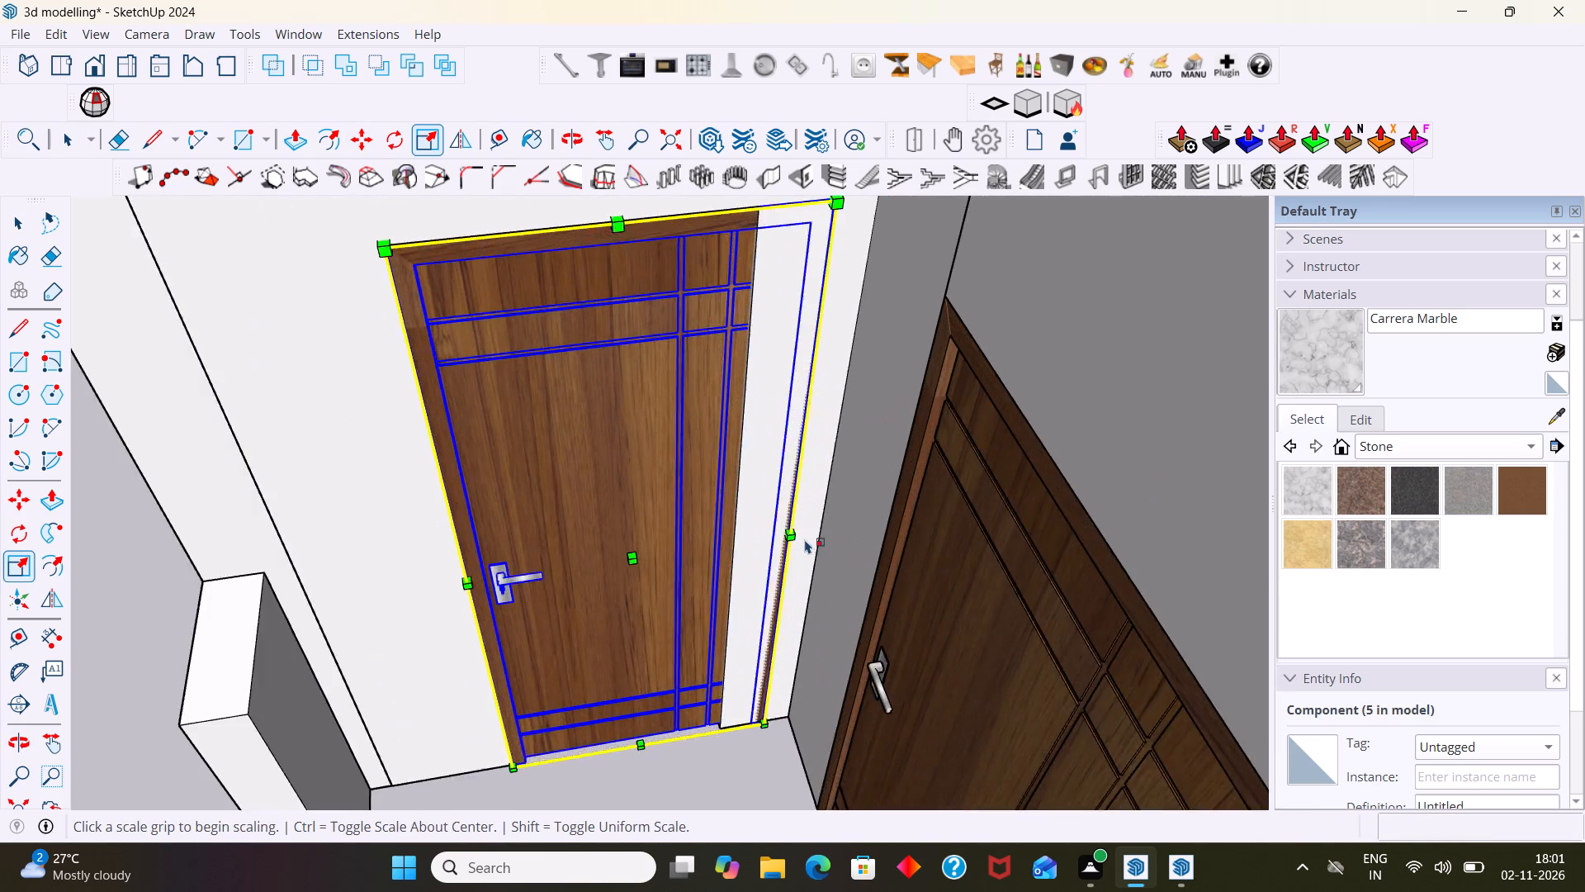
scroll(805, 539, up, 3)
click(788, 534)
click(711, 536)
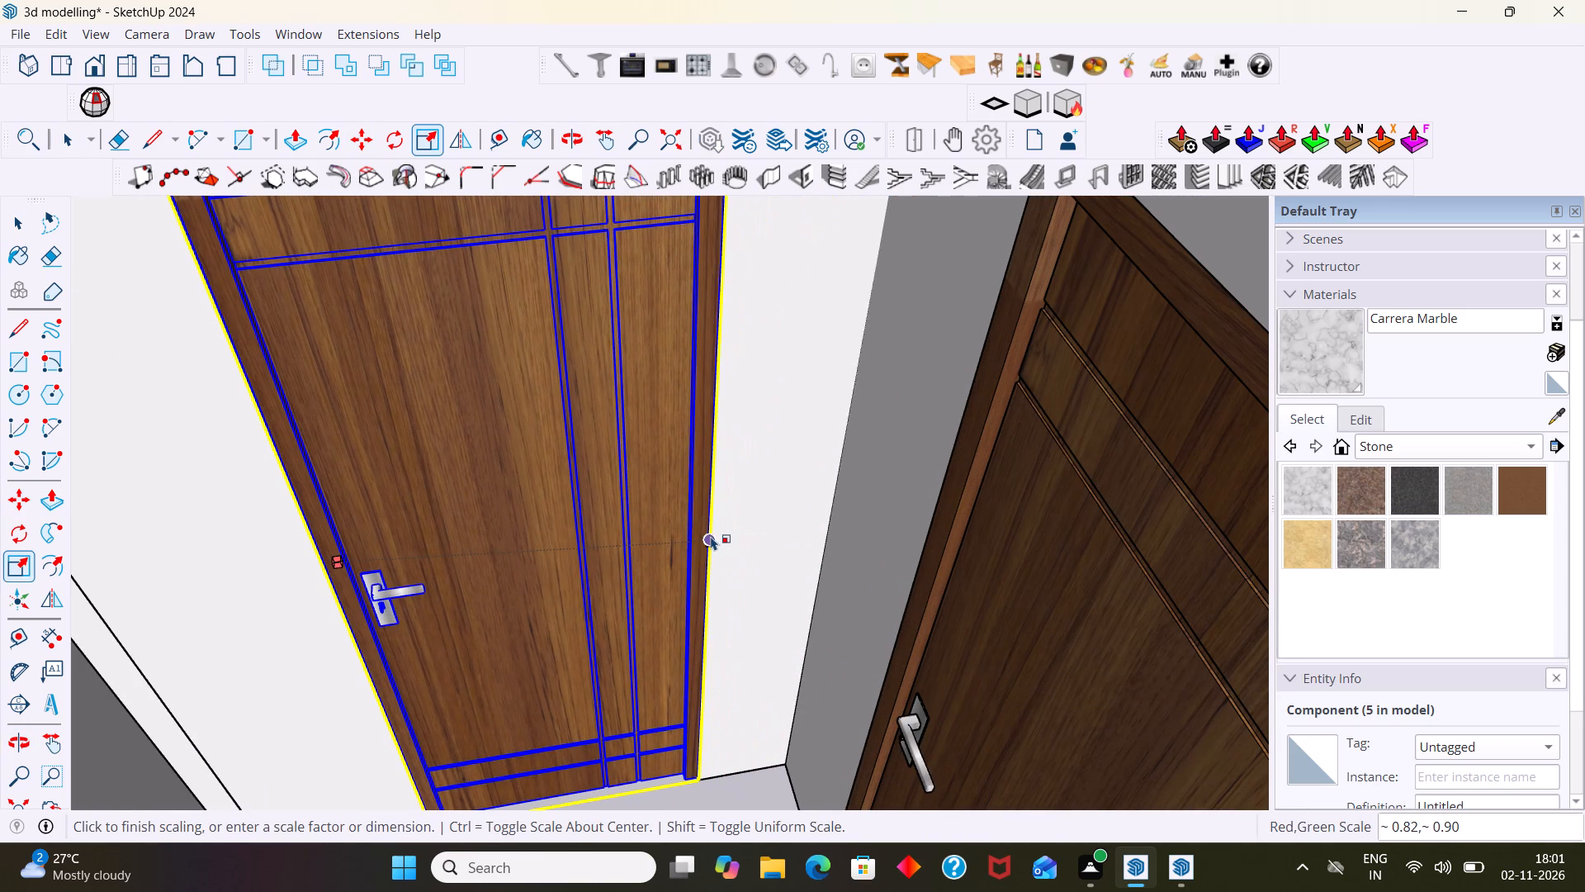
key(space)
scroll(707, 560, down, 16)
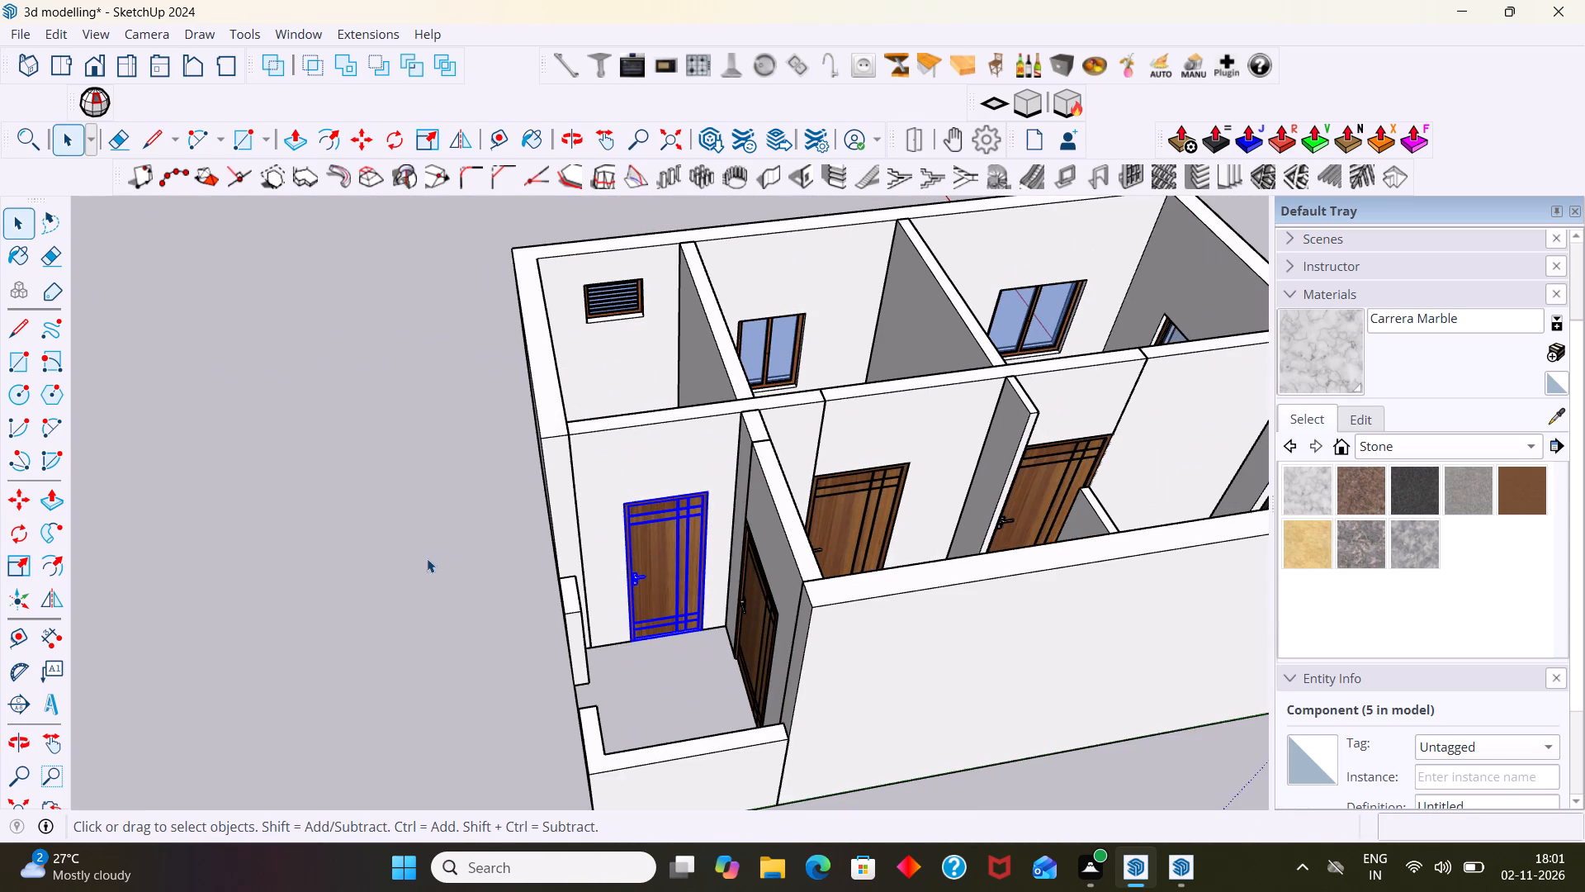
click(422, 558)
Examine the fitted bathroom door and the layout of the porch, dining area, kitchen, living room and bedroom from several angles.
scroll(607, 549, up, 12)
scroll(669, 553, down, 5)
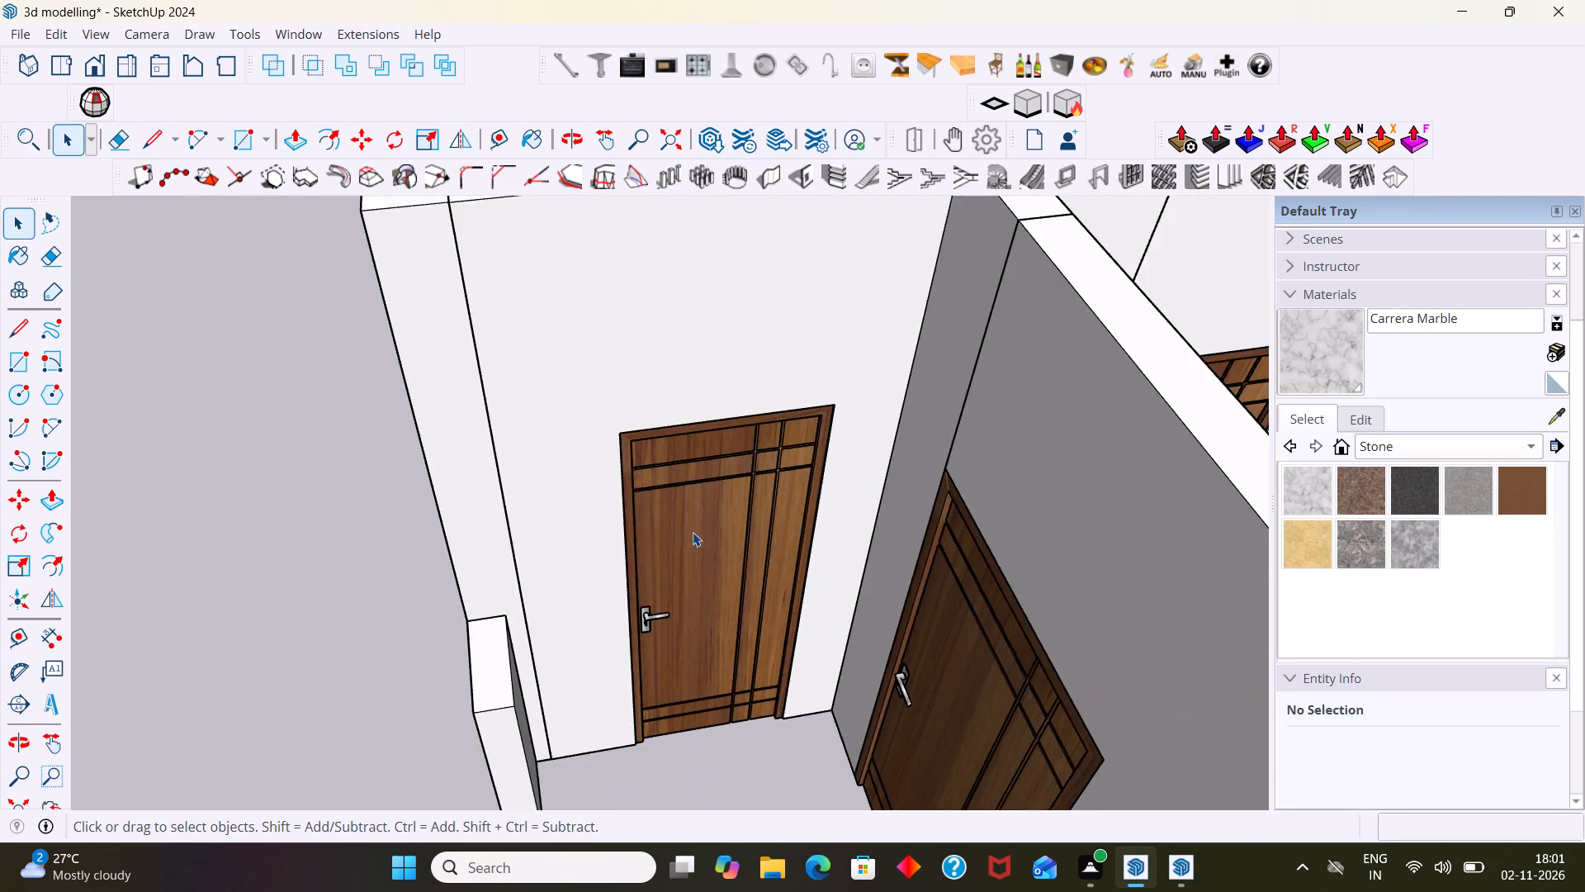
scroll(693, 532, down, 14)
middle_drag(803, 588, 820, 671)
scroll(811, 607, up, 4)
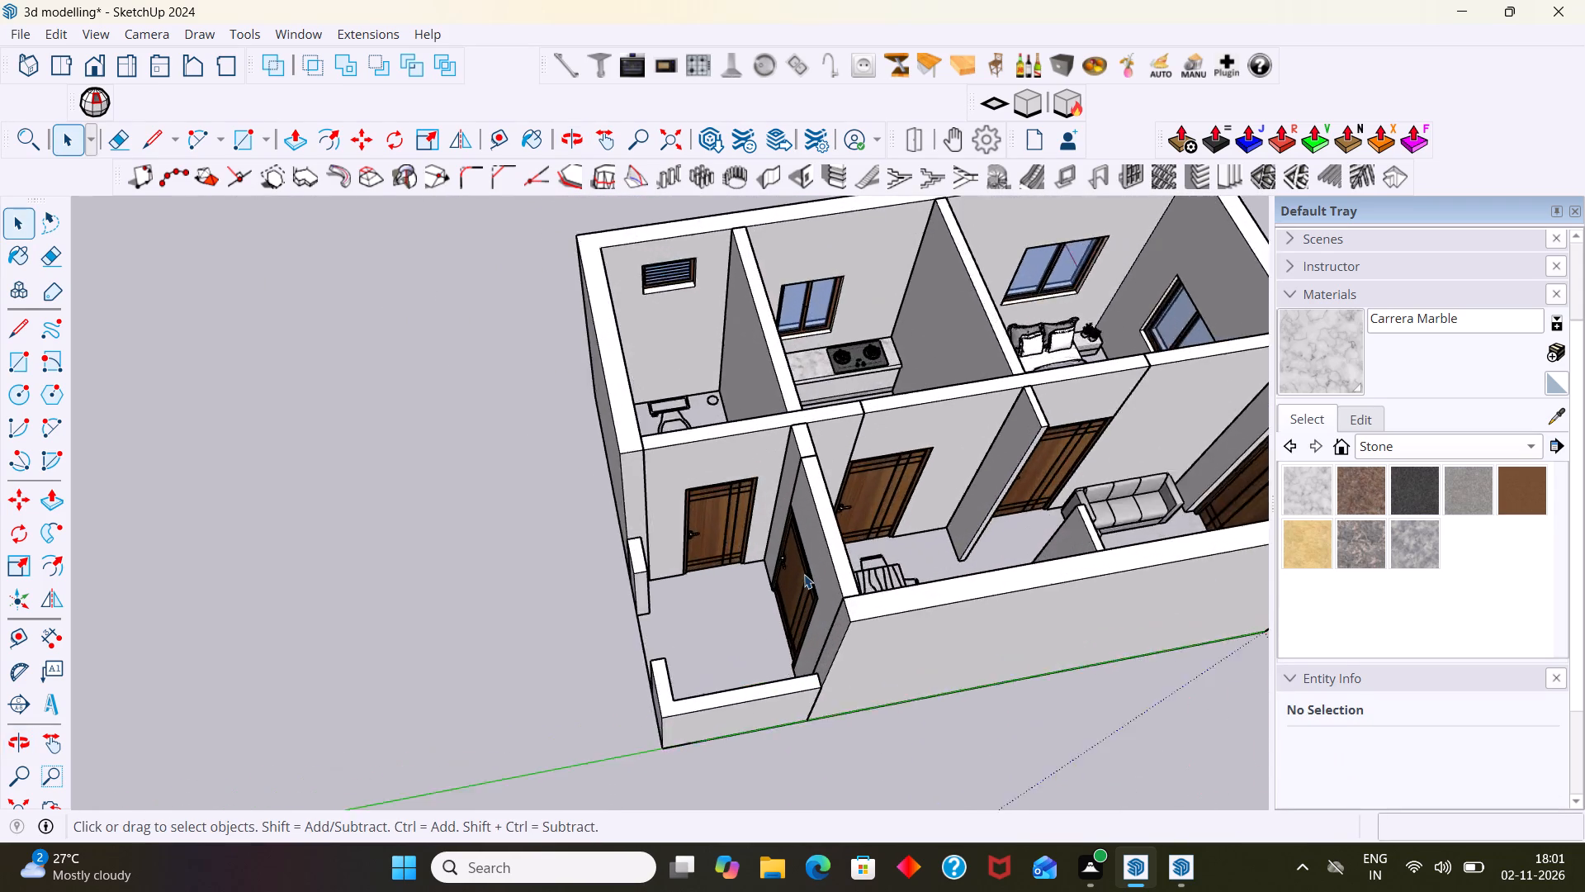
scroll(804, 574, up, 8)
middle_drag(810, 577, 934, 499)
scroll(932, 493, down, 11)
middle_drag(926, 467, 454, 510)
scroll(448, 483, up, 1)
middle_drag(508, 479, 431, 616)
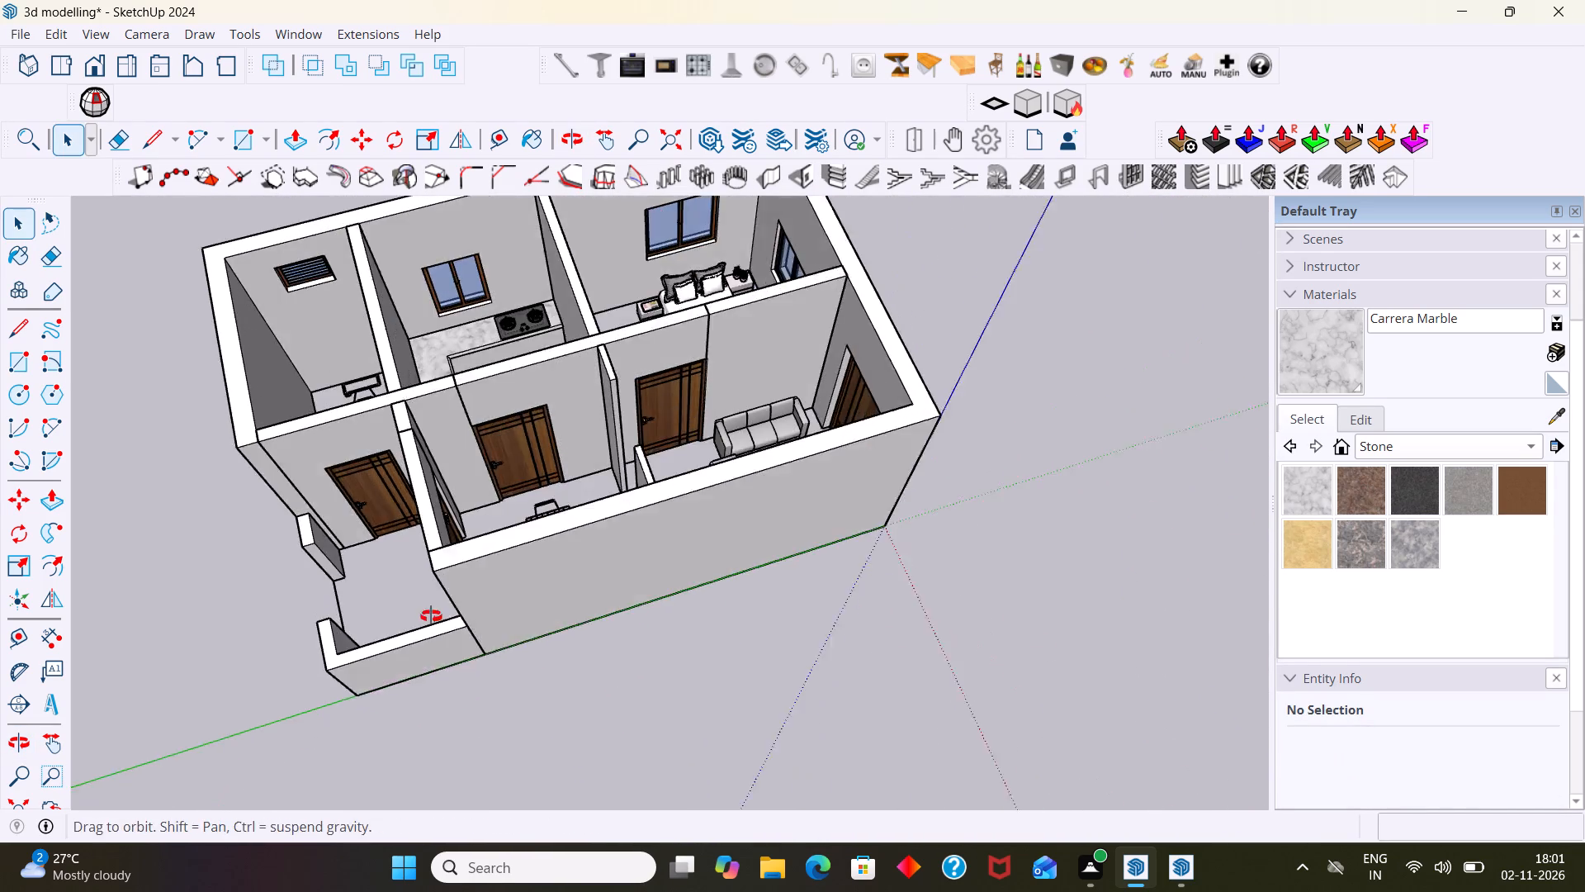
middle_drag(431, 616, 444, 605)
scroll(525, 478, up, 6)
middle_drag(816, 405, 636, 443)
scroll(651, 434, down, 4)
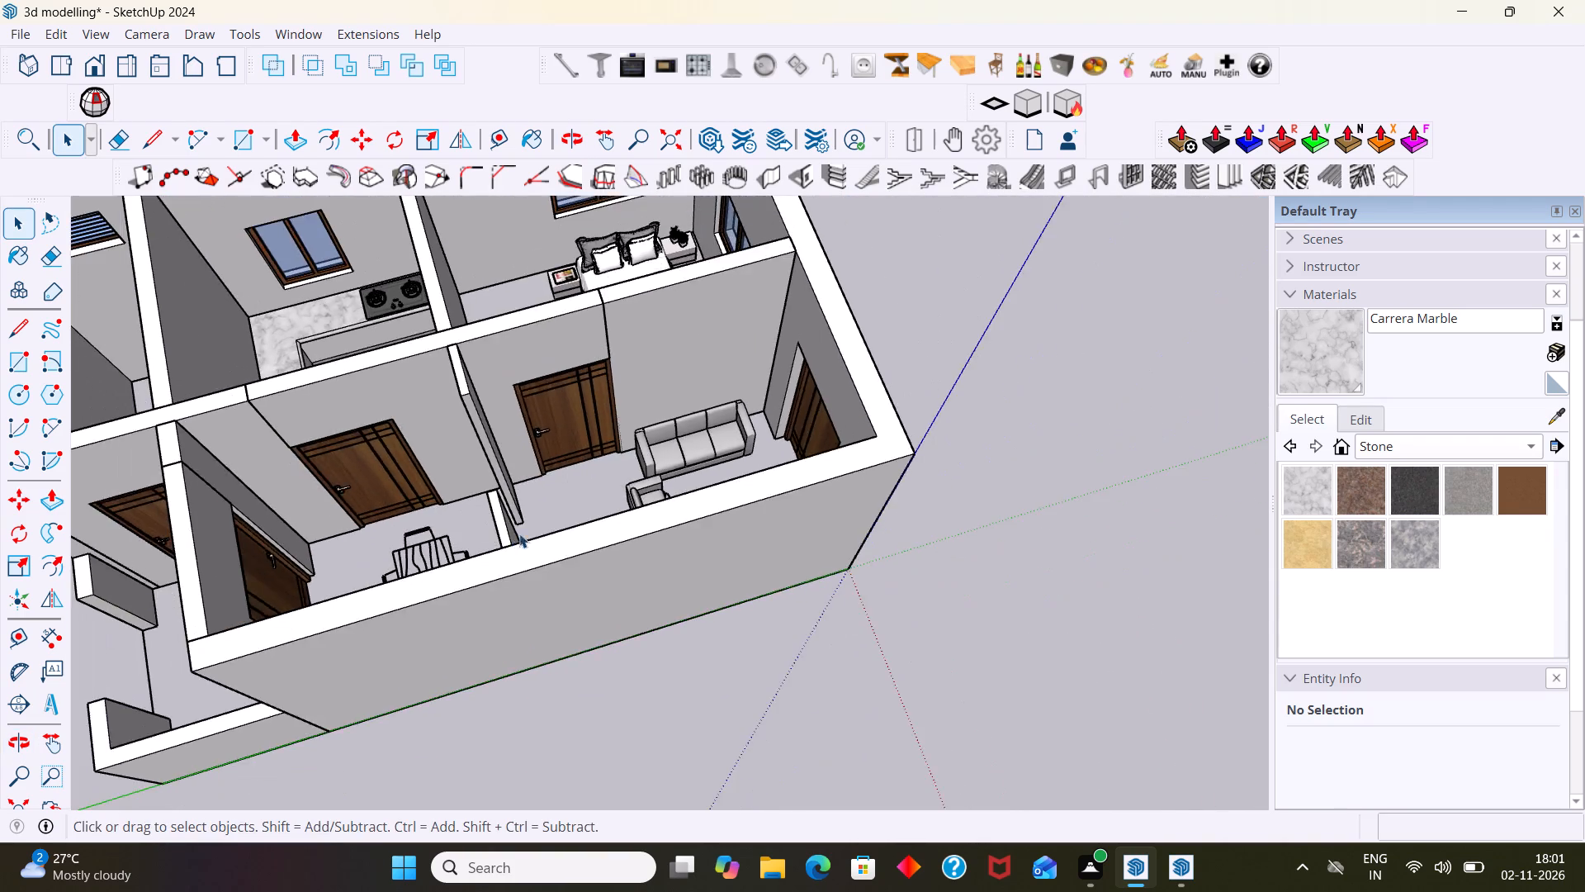
middle_drag(512, 546, 304, 717)
scroll(383, 516, up, 4)
shift+middle_drag(394, 474, 777, 416)
scroll(669, 368, up, 2)
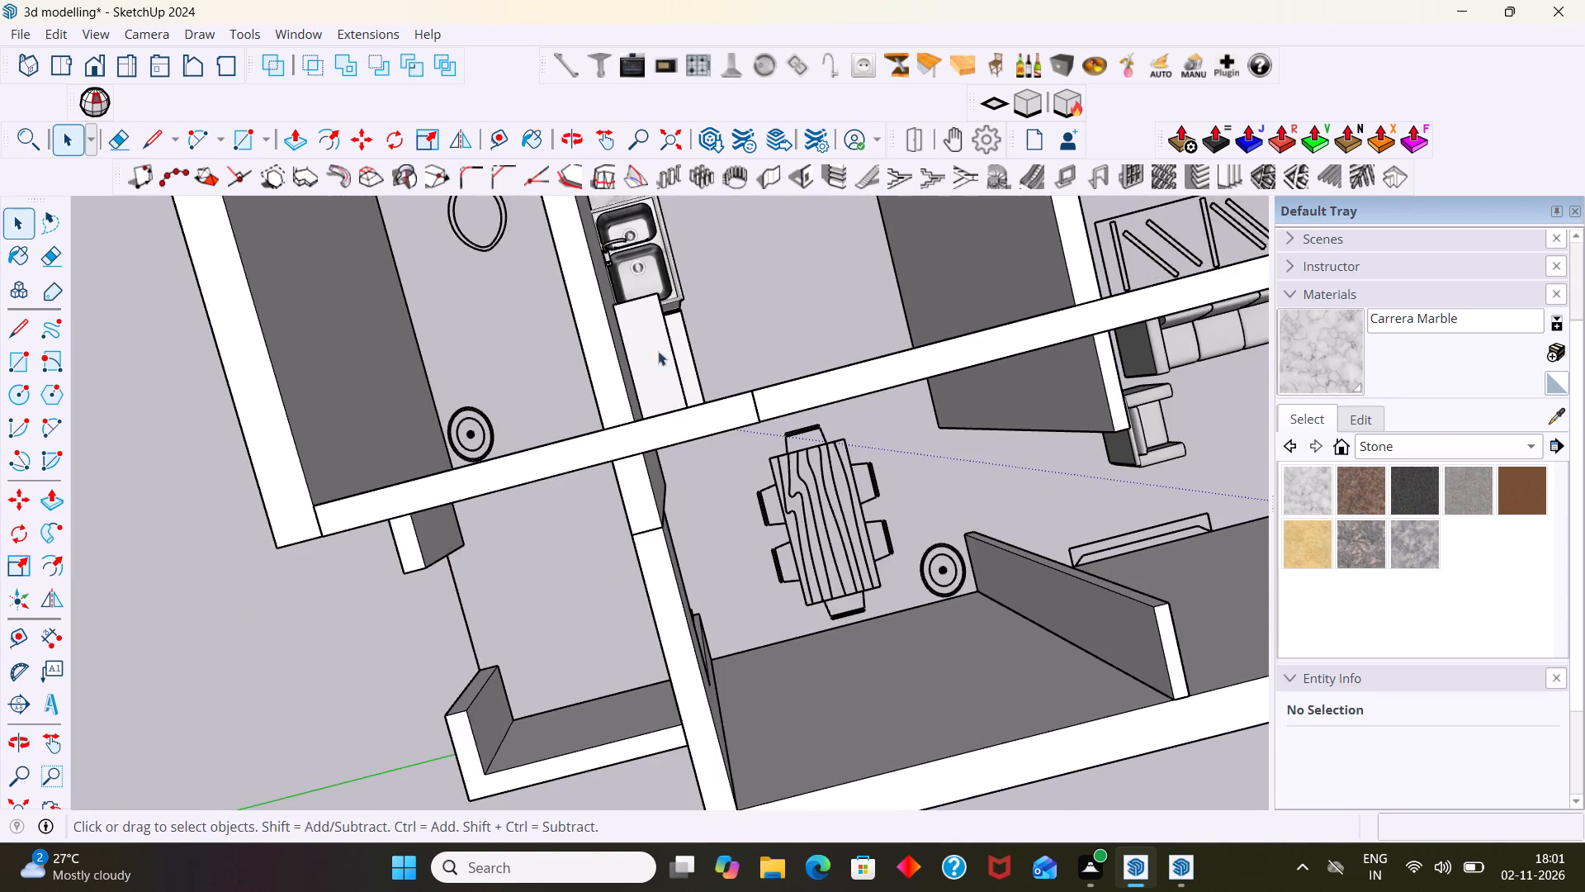
scroll(658, 351, up, 2)
middle_drag(736, 339, 452, 325)
scroll(525, 327, down, 18)
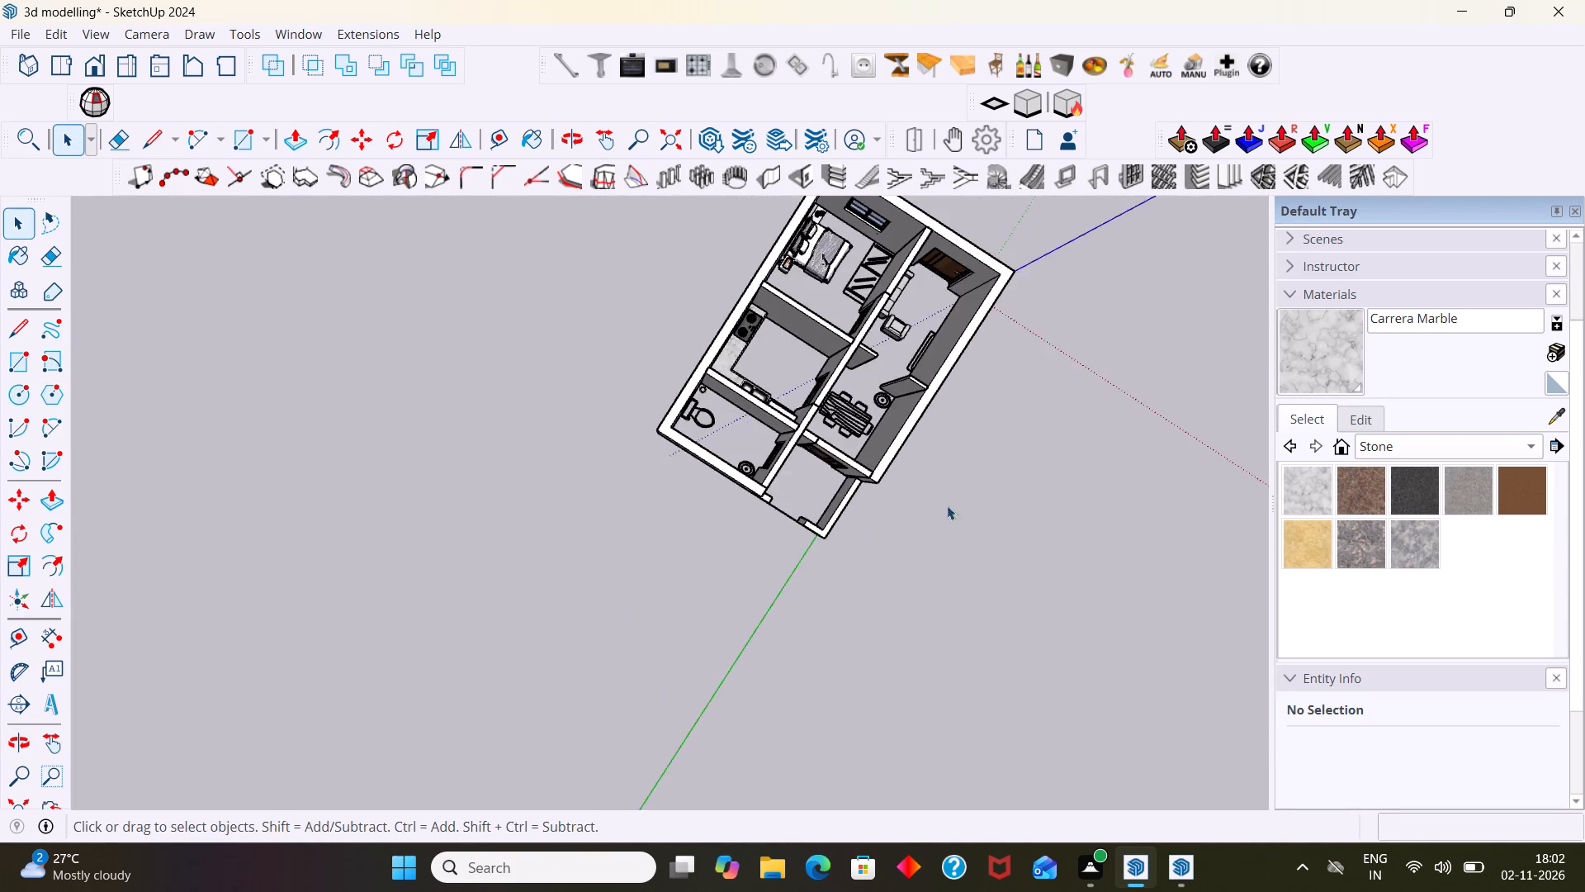
middle_drag(947, 505, 1172, 430)
scroll(1158, 427, down, 4)
scroll(1322, 293, down, 2)
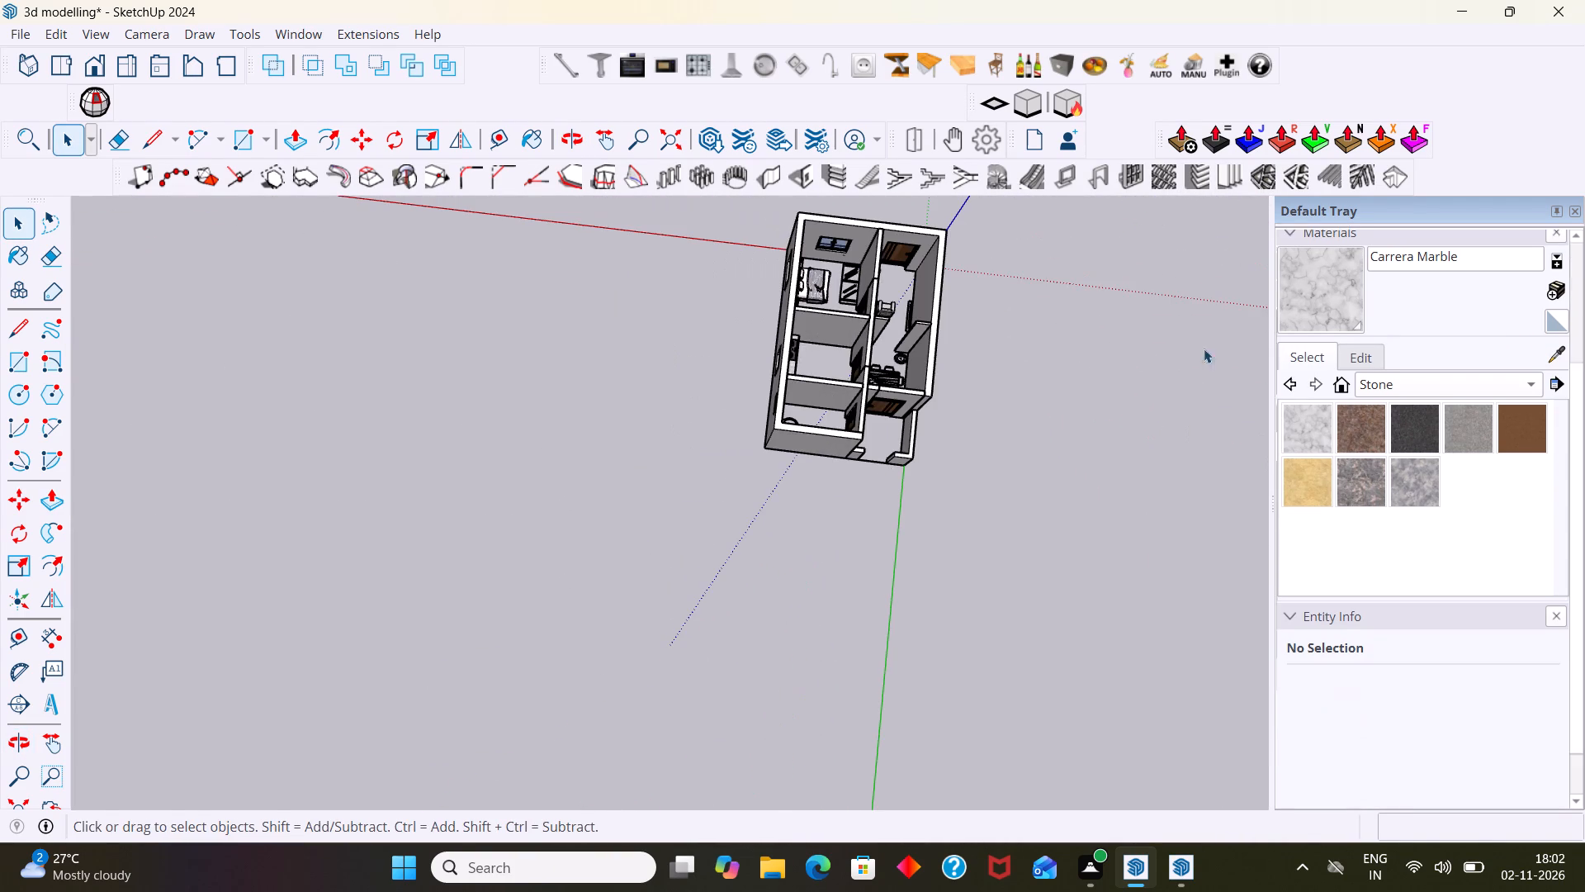
scroll(1204, 349, down, 6)
middle_drag(821, 443, 318, 467)
scroll(717, 482, down, 9)
middle_drag(969, 577, 753, 568)
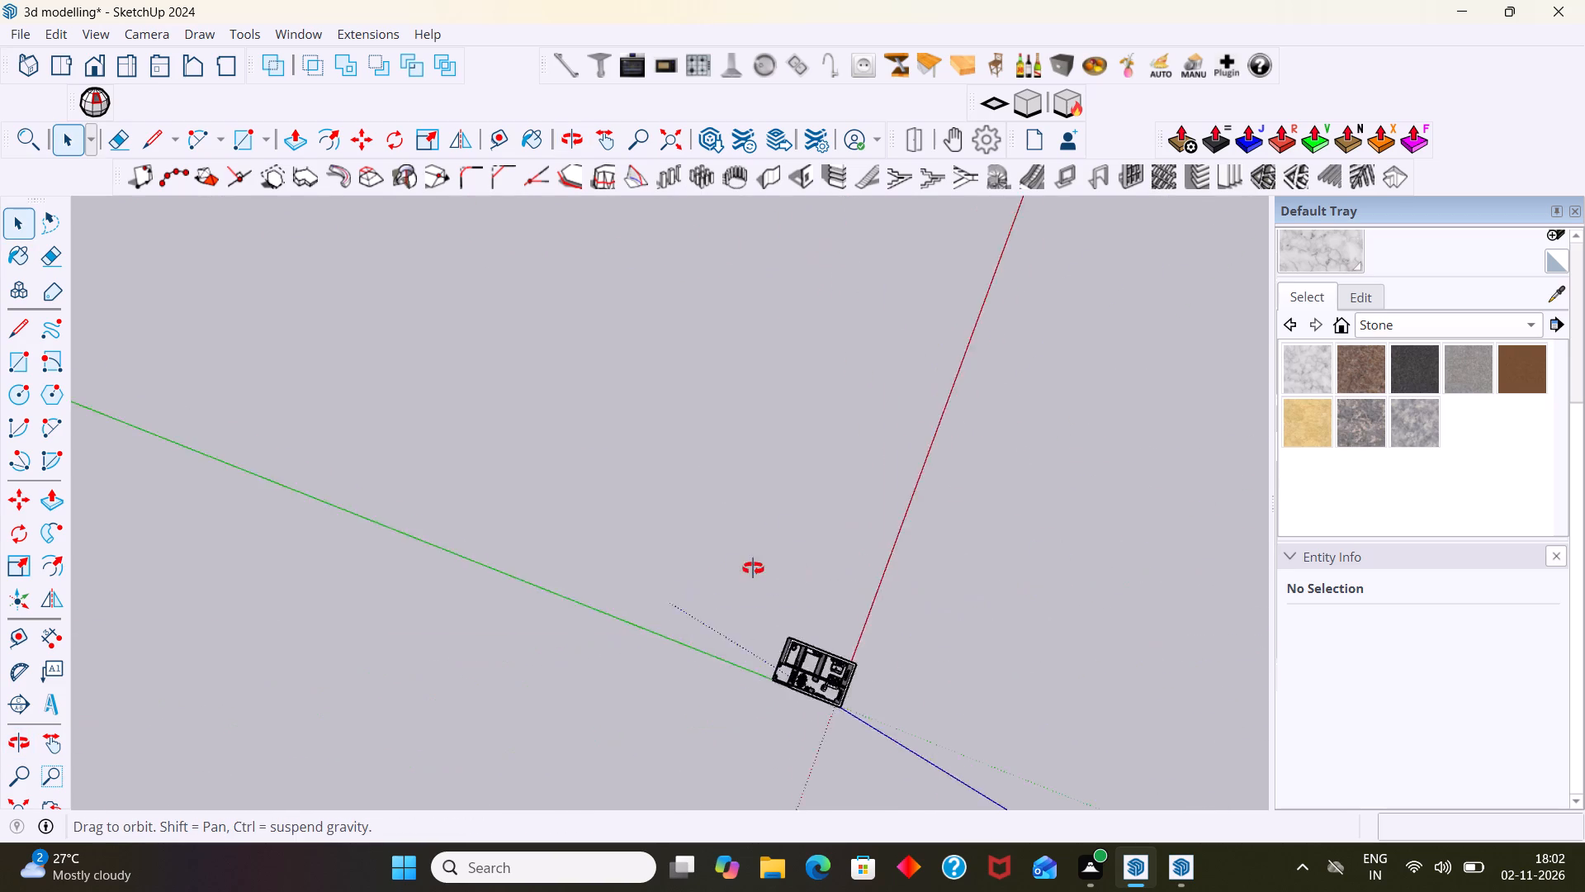
middle_drag(753, 568, 600, 515)
scroll(686, 644, up, 5)
middle_drag(804, 648, 818, 484)
scroll(761, 683, down, 1)
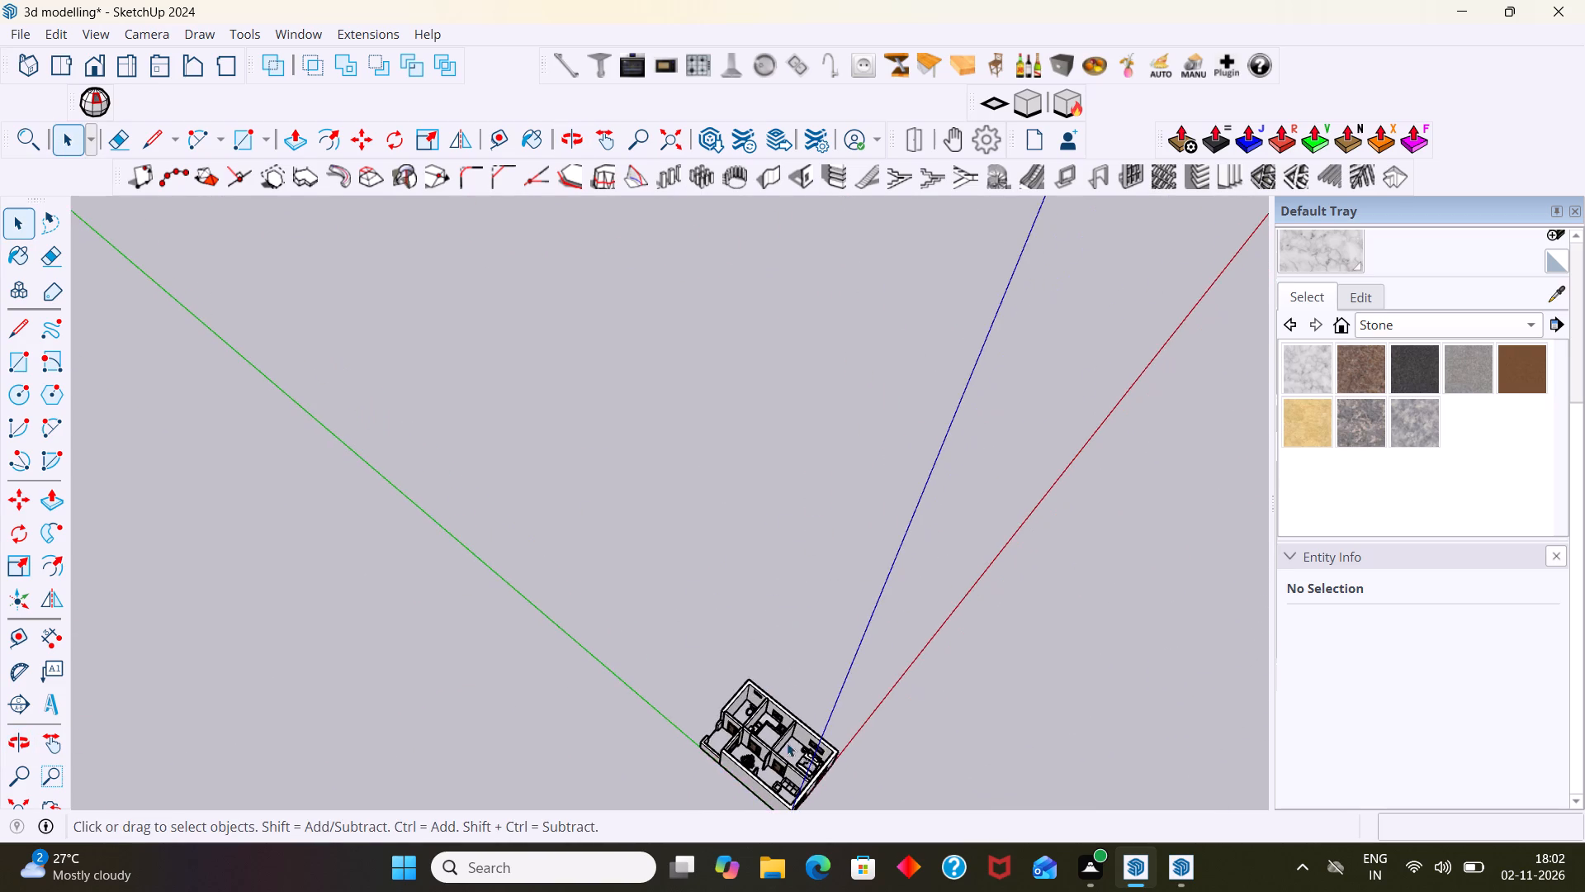
scroll(787, 743, down, 1)
shift+middle_drag(830, 648, 797, 432)
scroll(723, 537, up, 14)
middle_drag(712, 616, 401, 624)
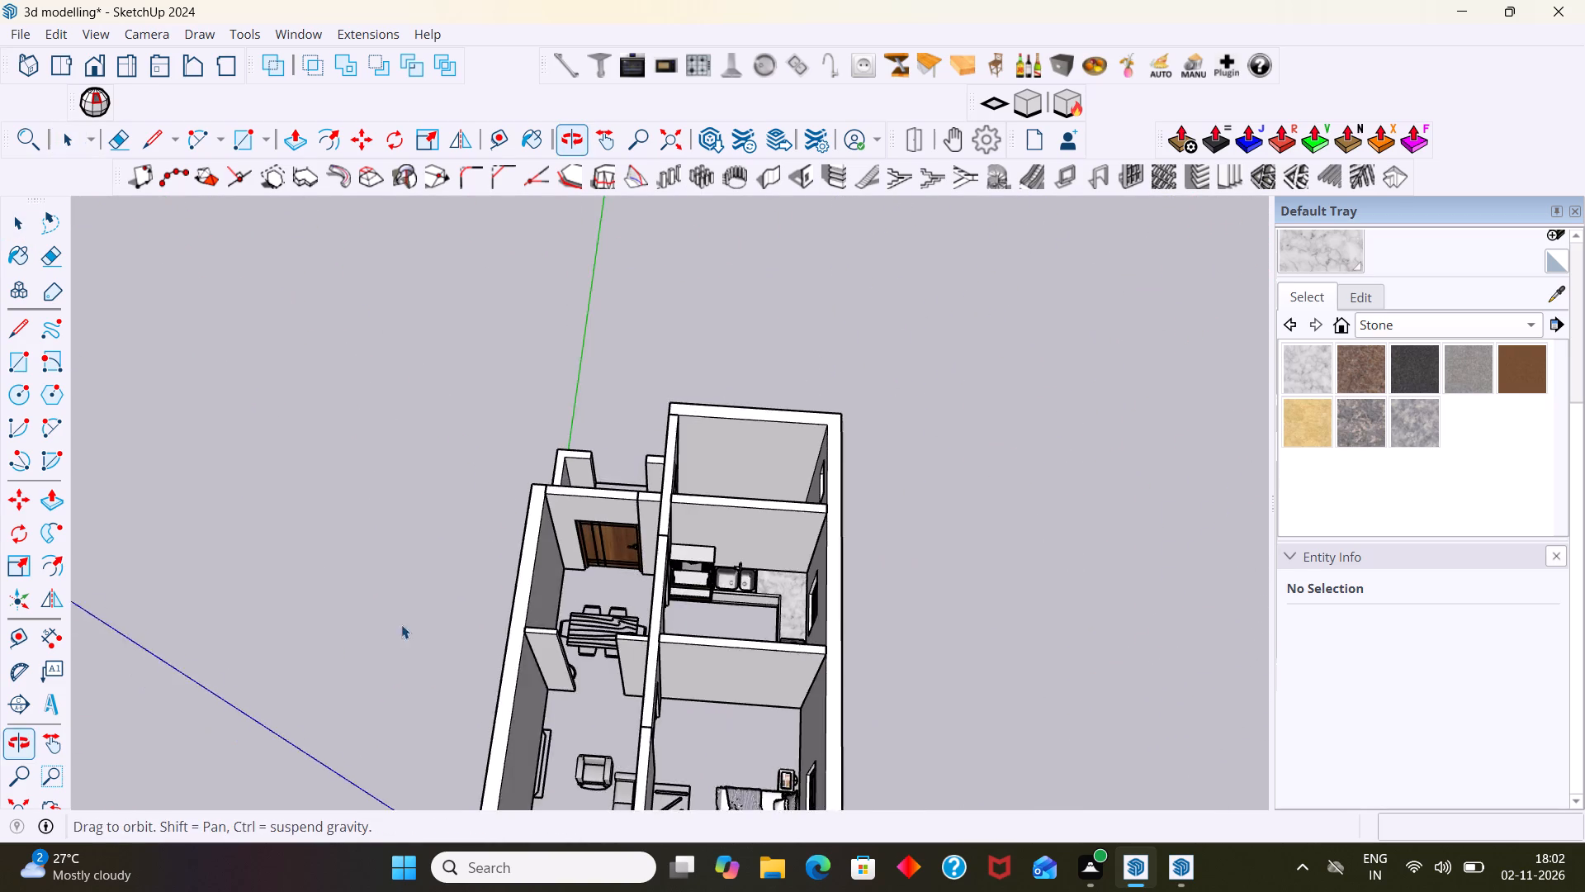
middle_drag(401, 624, 373, 642)
scroll(623, 526, up, 5)
shift+middle_drag(748, 478, 905, 307)
middle_drag(901, 368, 883, 537)
scroll(939, 415, up, 3)
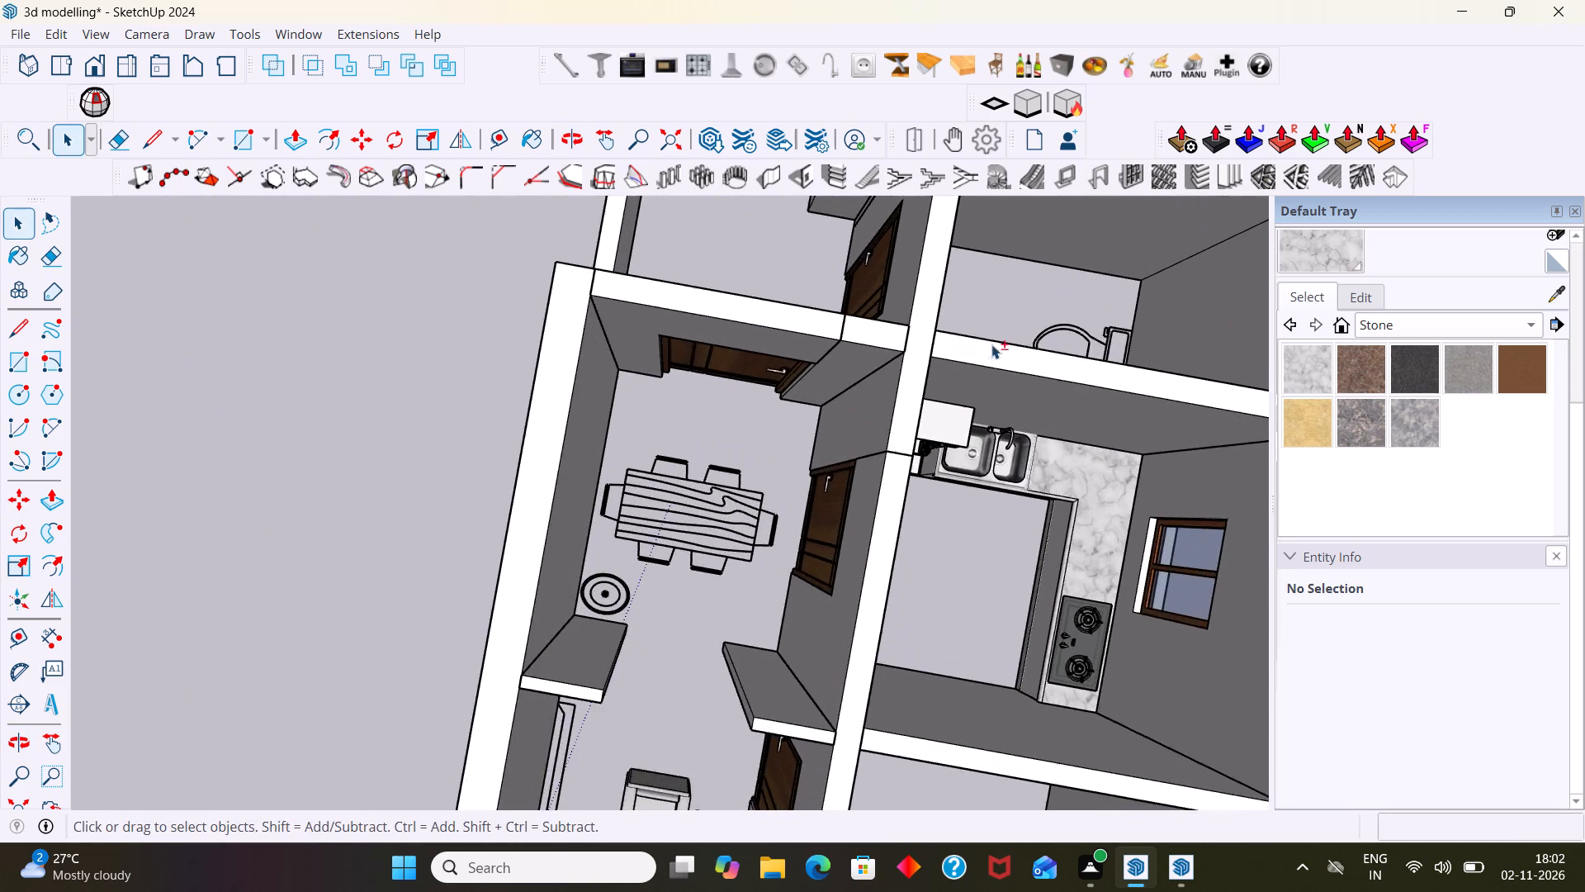
shift+middle_drag(992, 343, 639, 324)
scroll(643, 371, down, 3)
middle_drag(816, 425, 918, 373)
scroll(673, 320, up, 2)
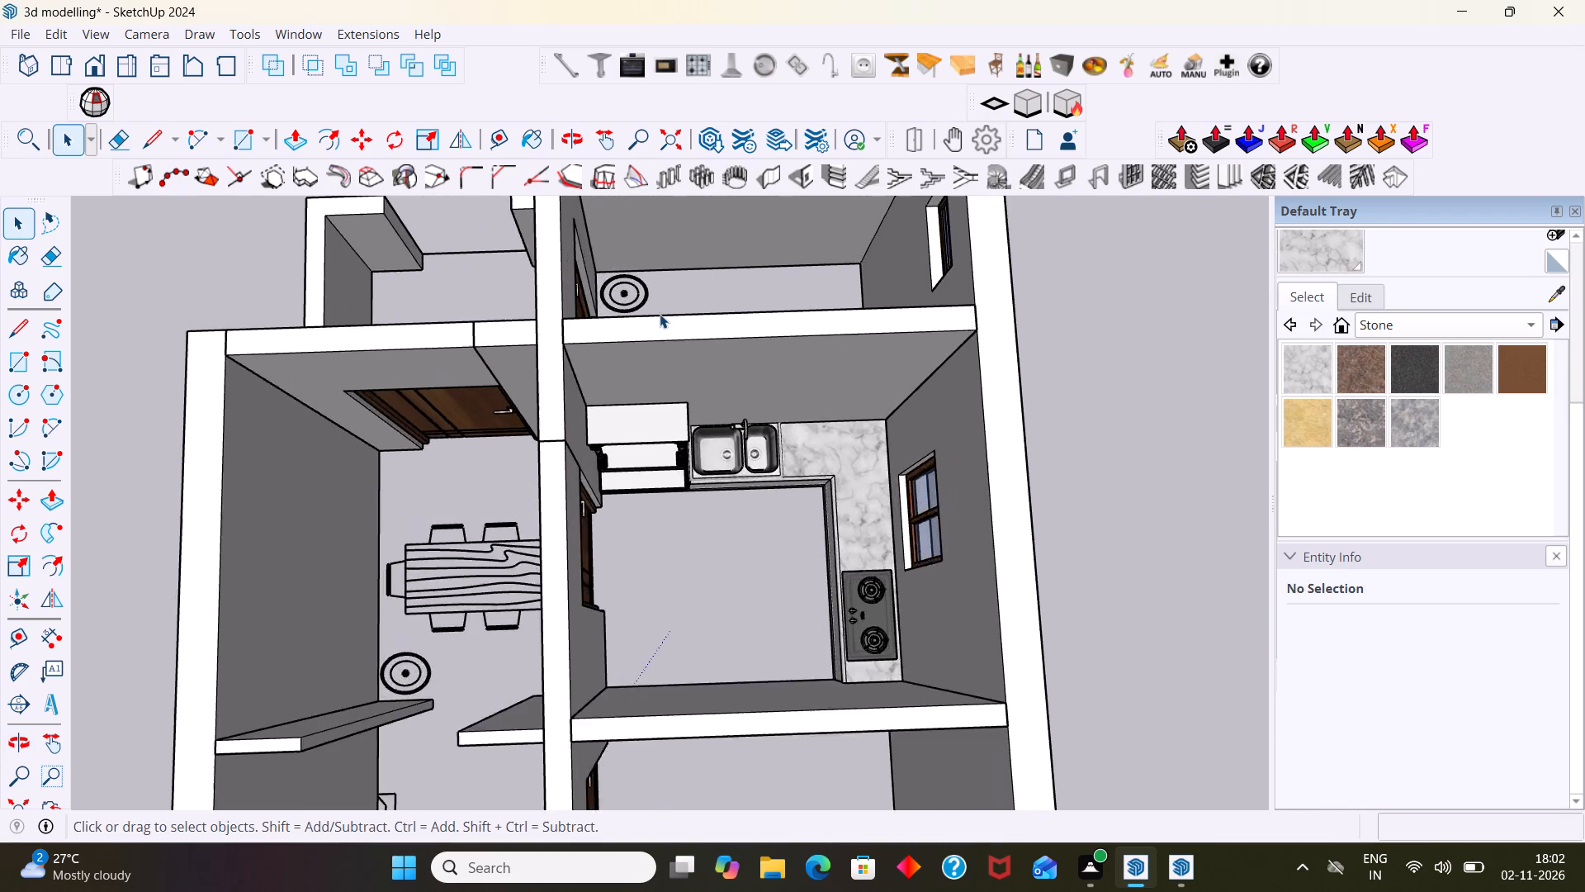
scroll(660, 314, up, 4)
scroll(654, 313, down, 8)
middle_drag(676, 448, 679, 312)
scroll(652, 372, up, 3)
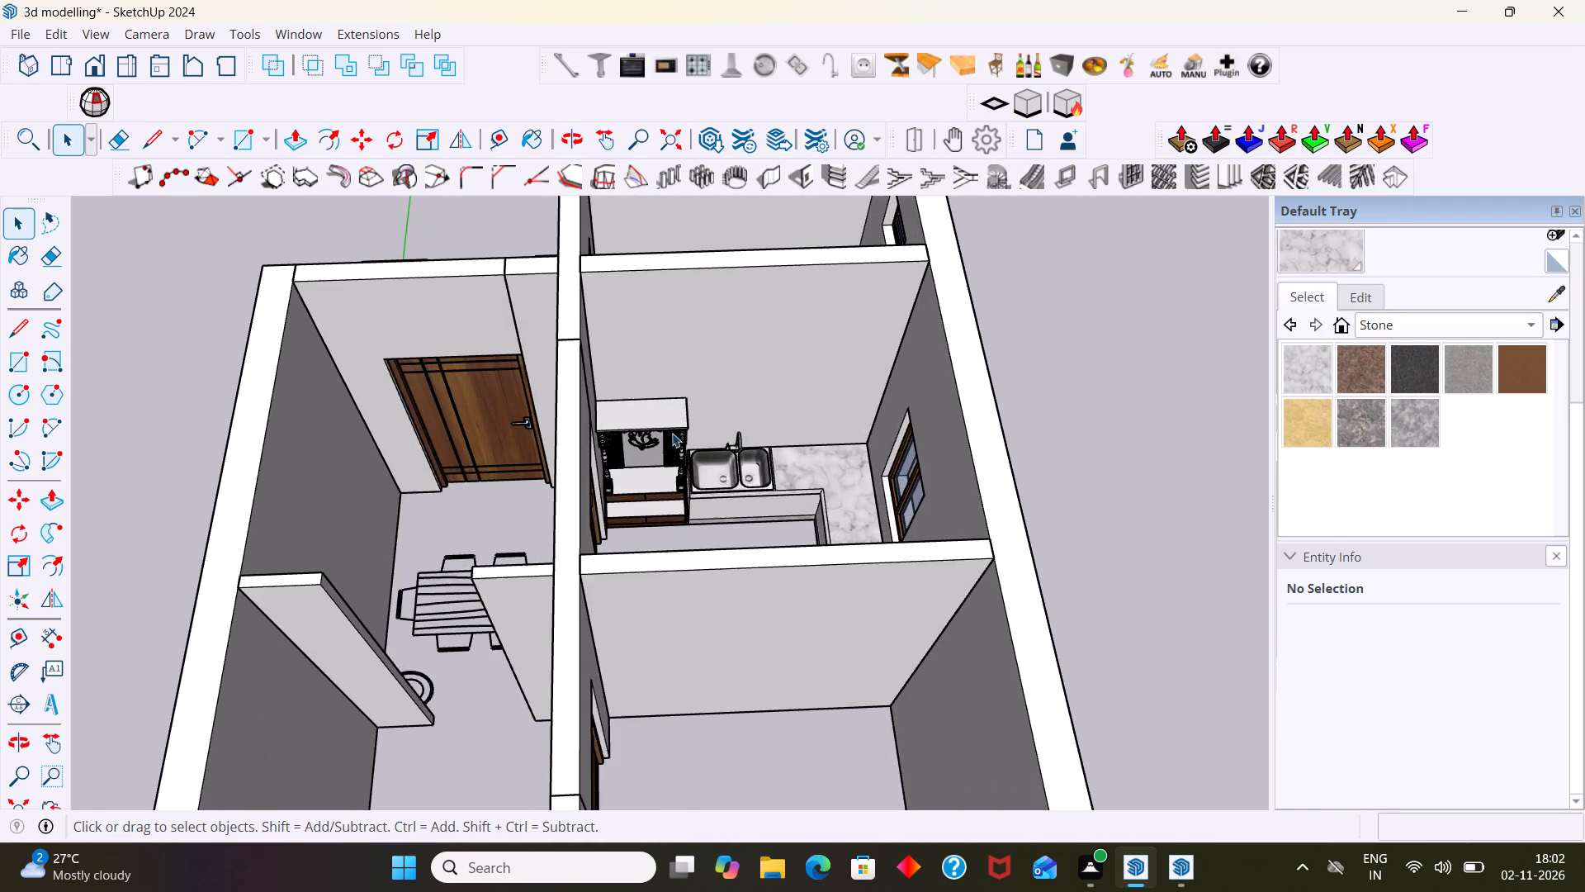
scroll(672, 433, up, 8)
scroll(675, 505, down, 14)
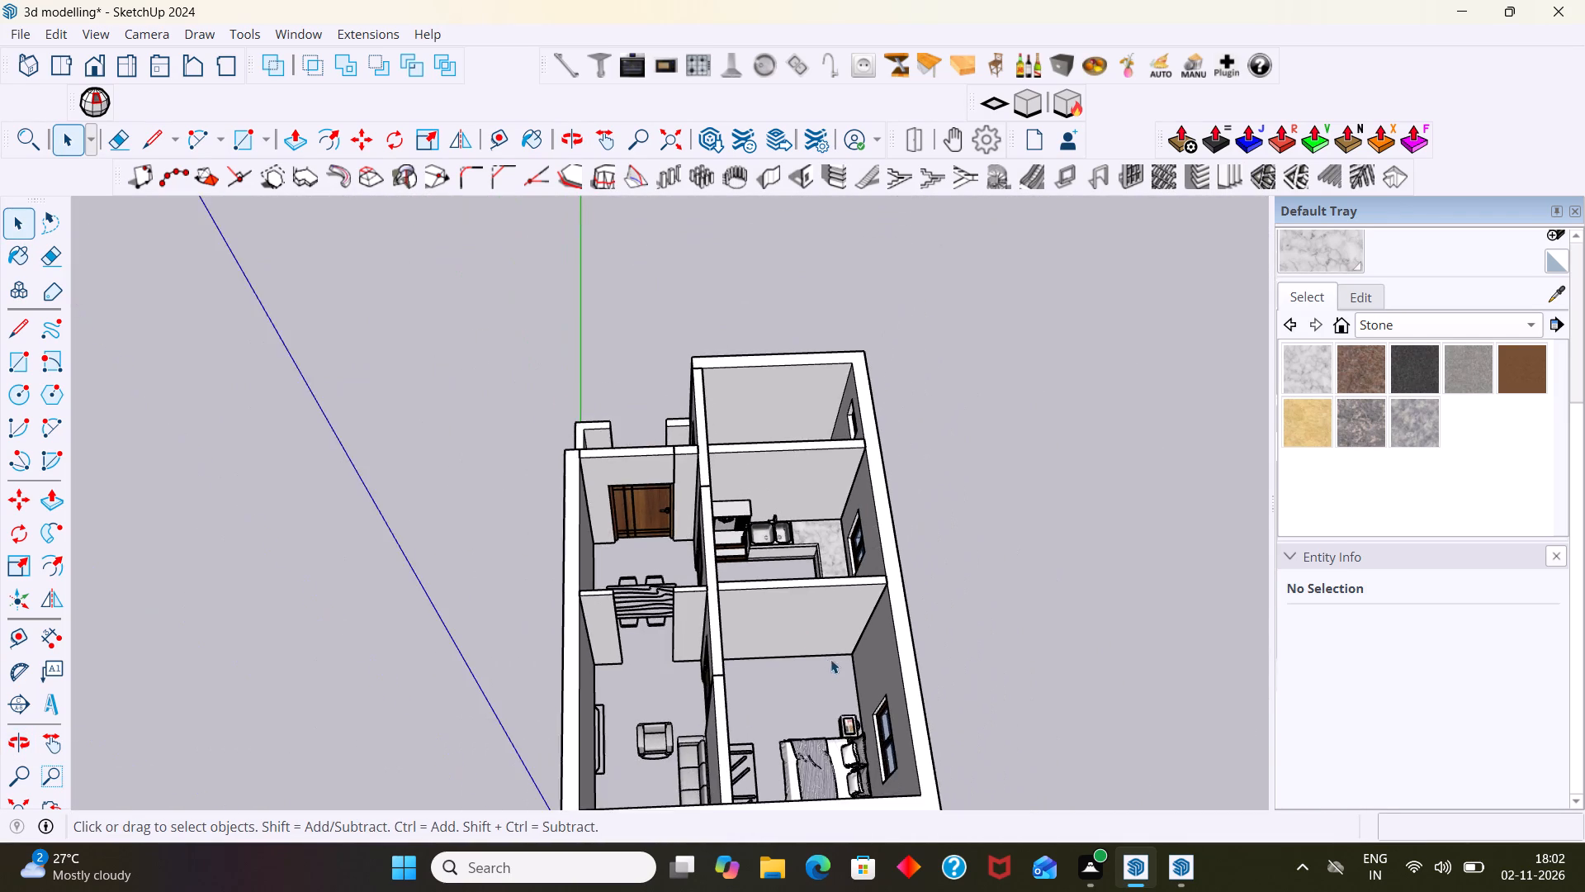
middle_drag(835, 659, 846, 542)
scroll(802, 618, up, 5)
shift+middle_drag(854, 643, 816, 484)
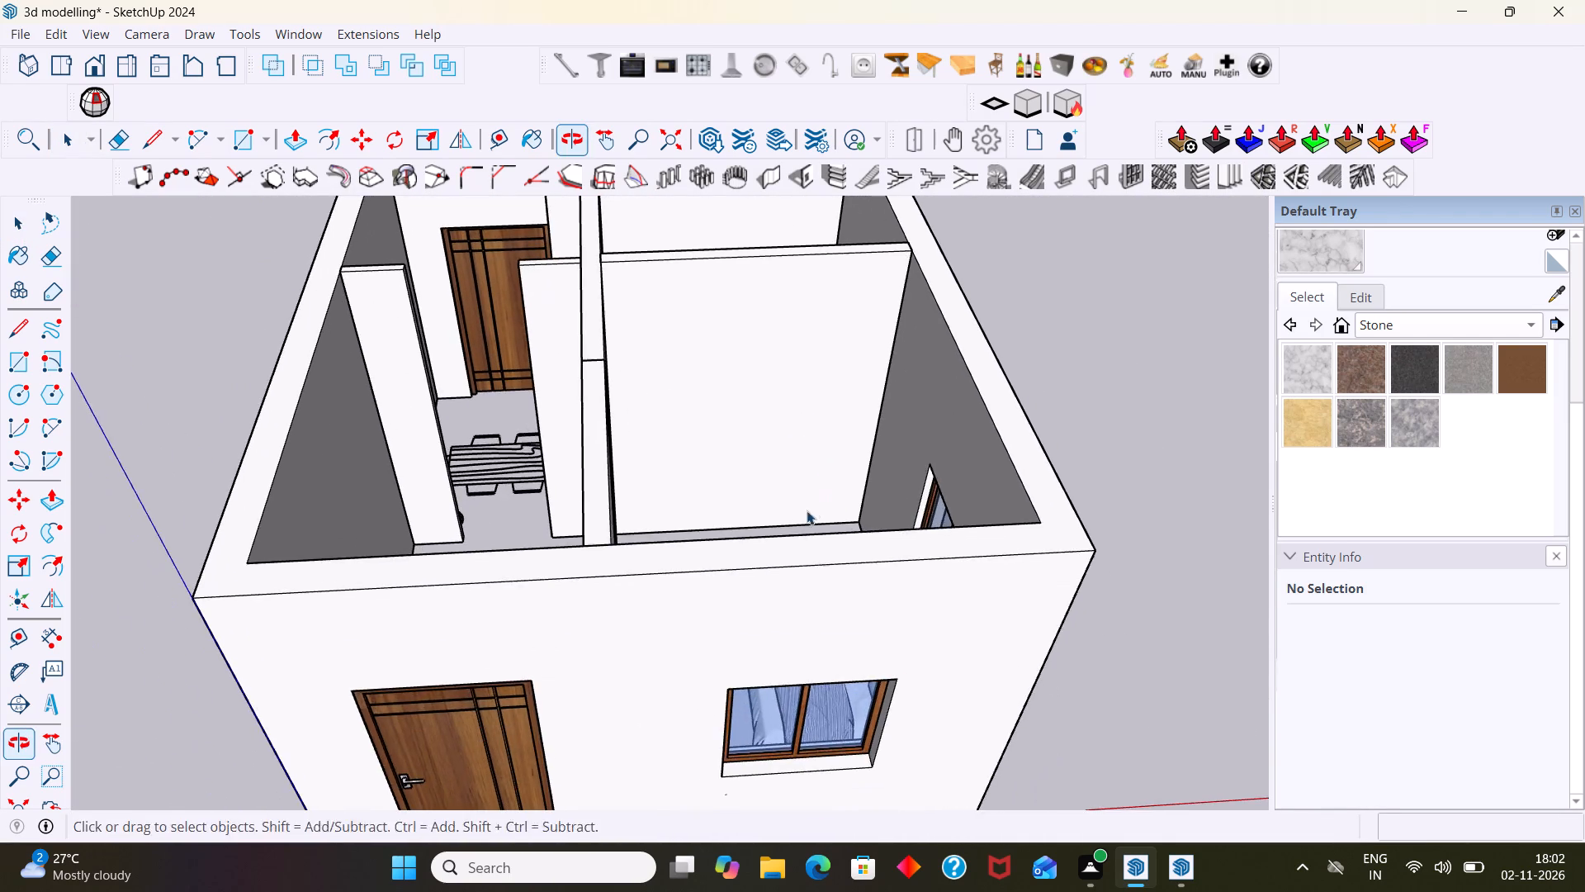
middle_drag(790, 562, 516, 614)
scroll(716, 486, down, 1)
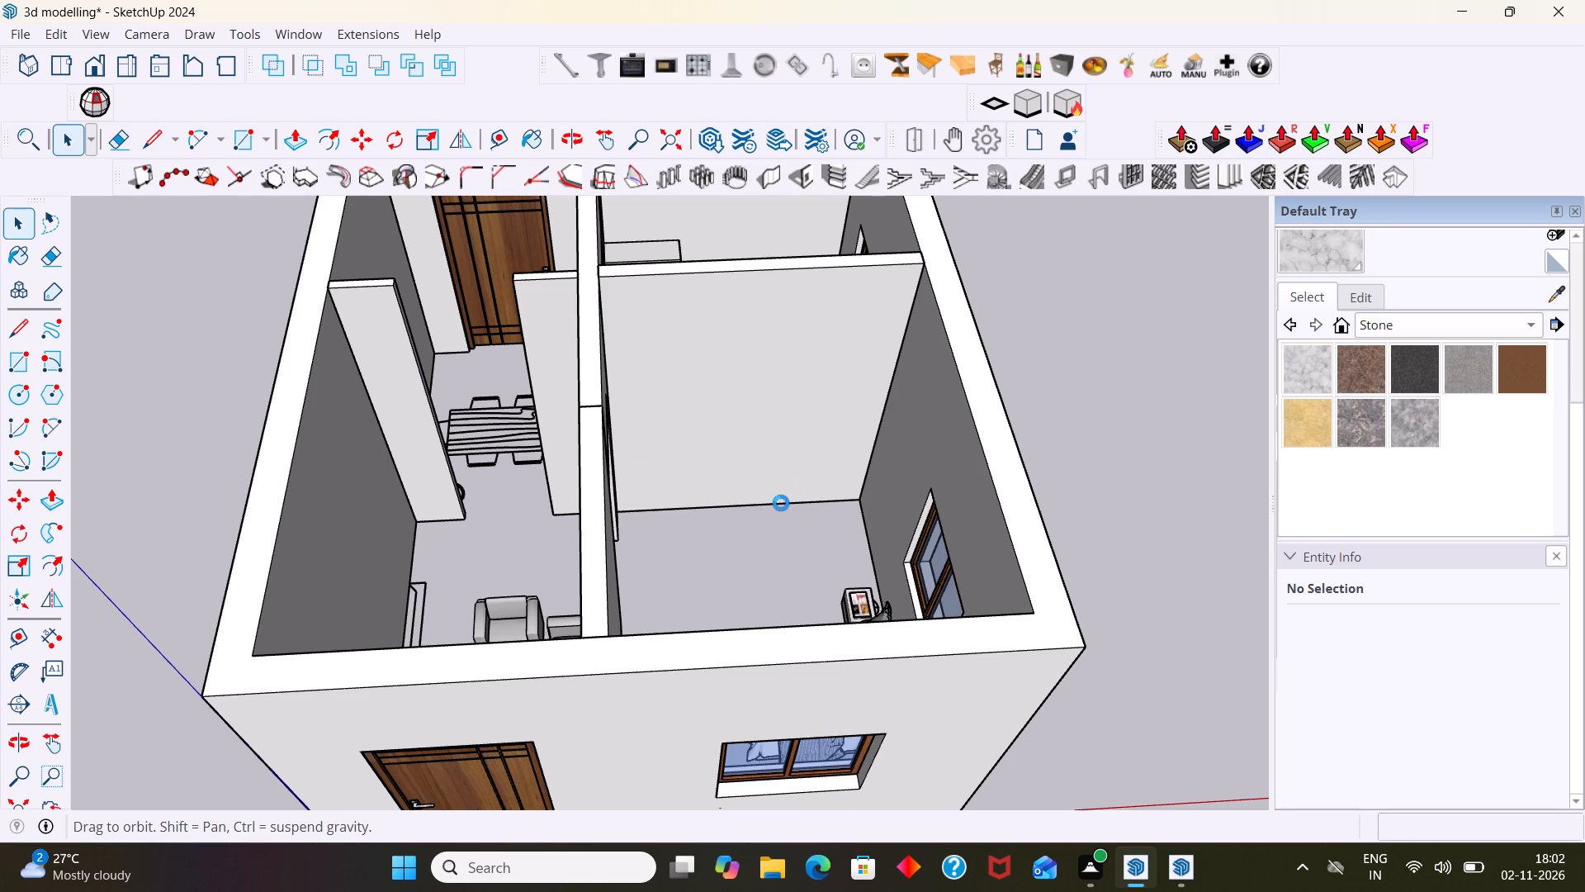
middle_drag(760, 546, 599, 649)
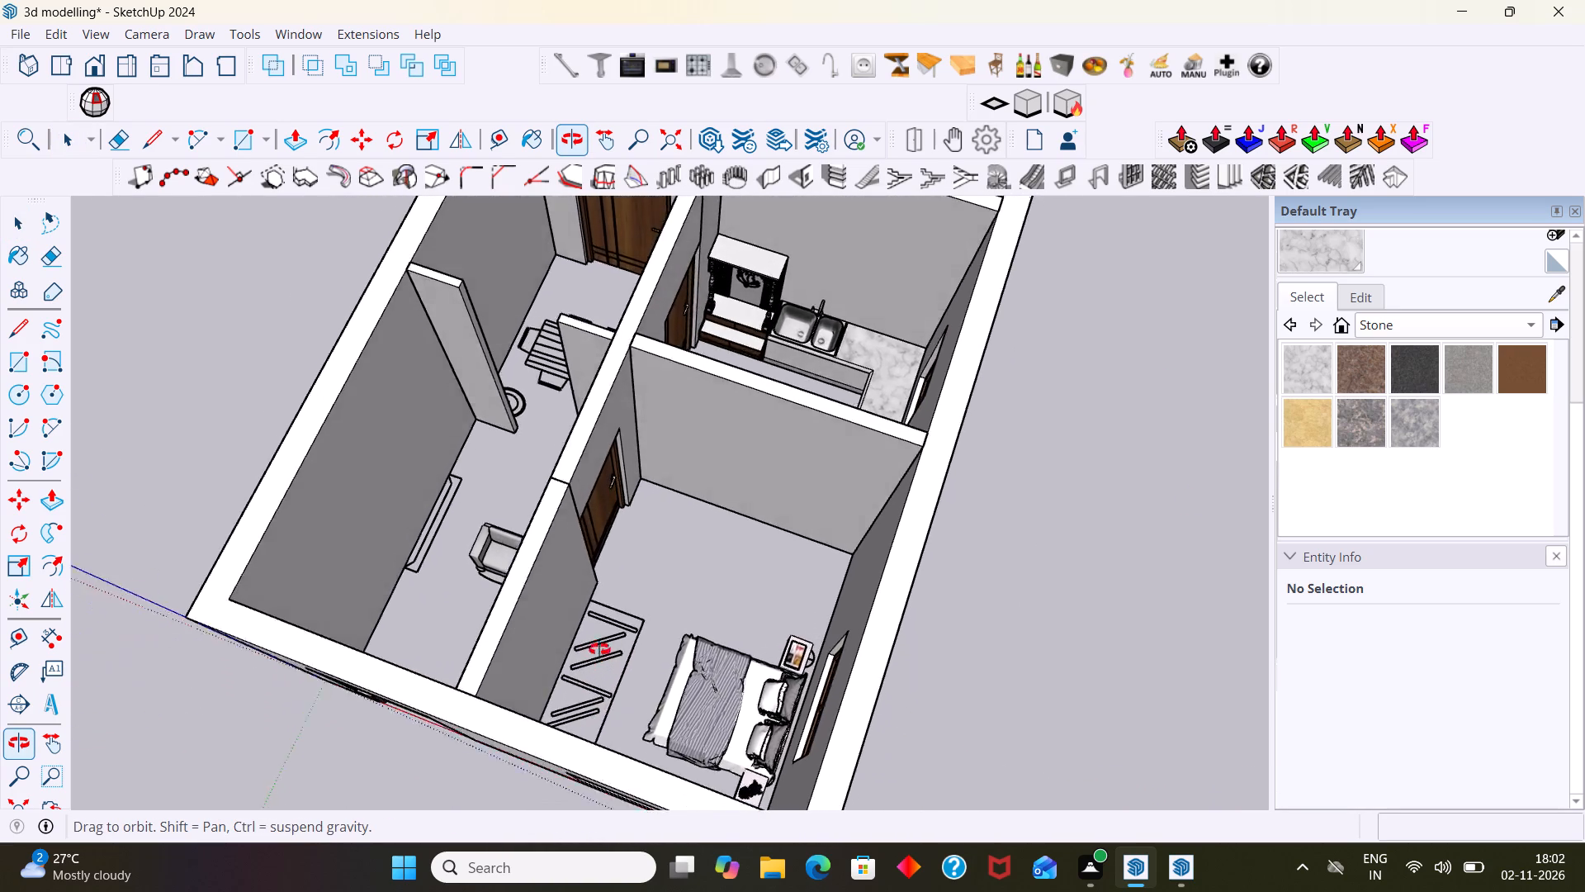
Examine the bedroom layout from several angles, focusing on the wardrobe outline on the floor beside the wooden door.
middle_drag(599, 649, 631, 616)
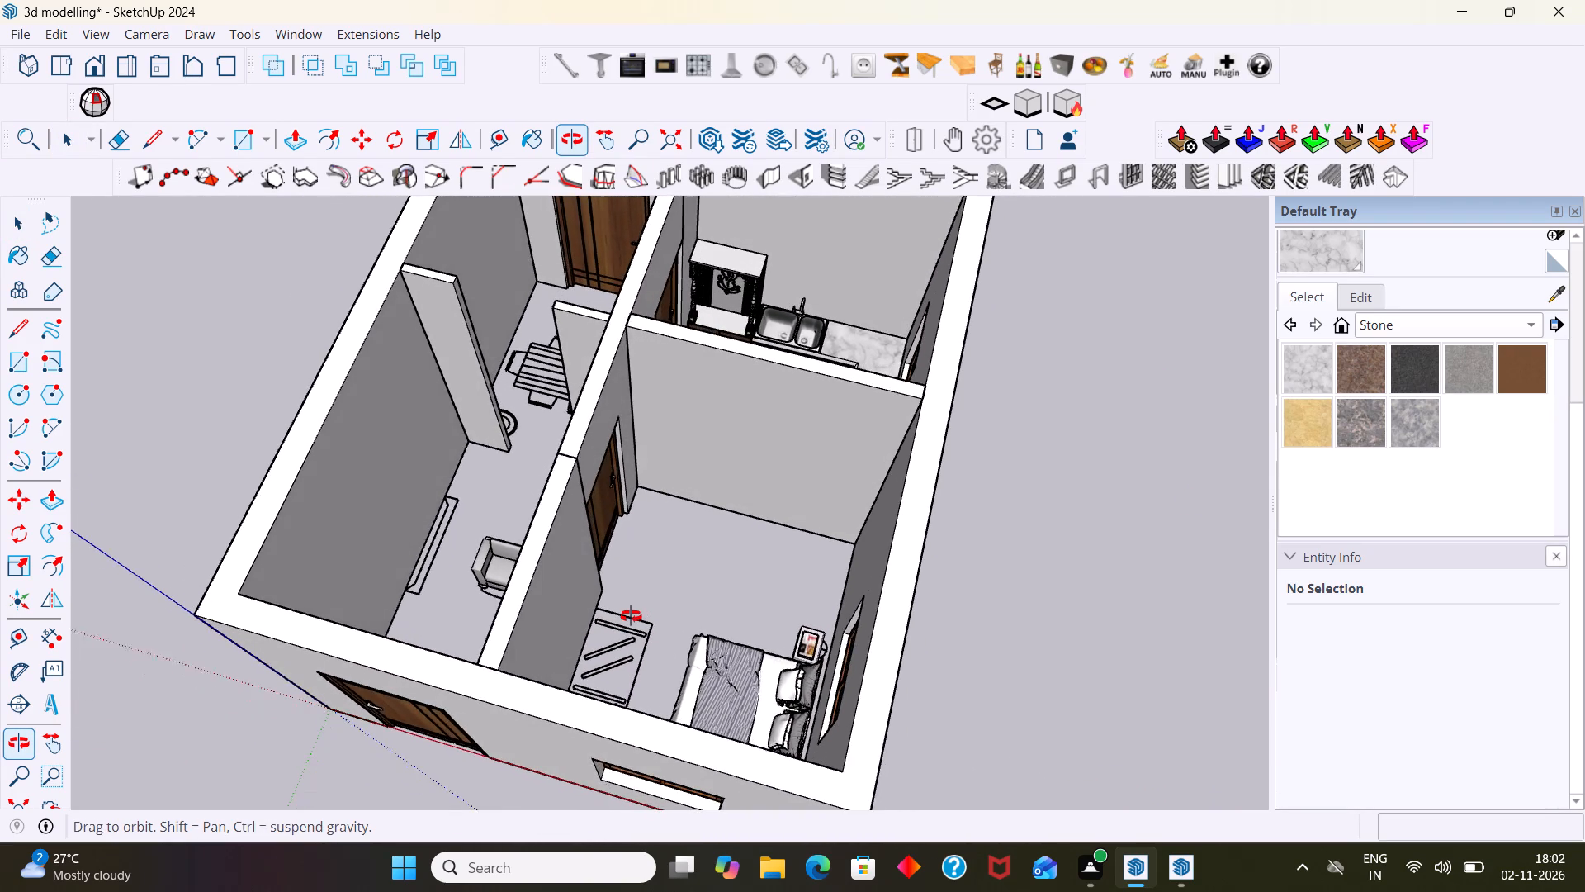
middle_drag(631, 616, 485, 660)
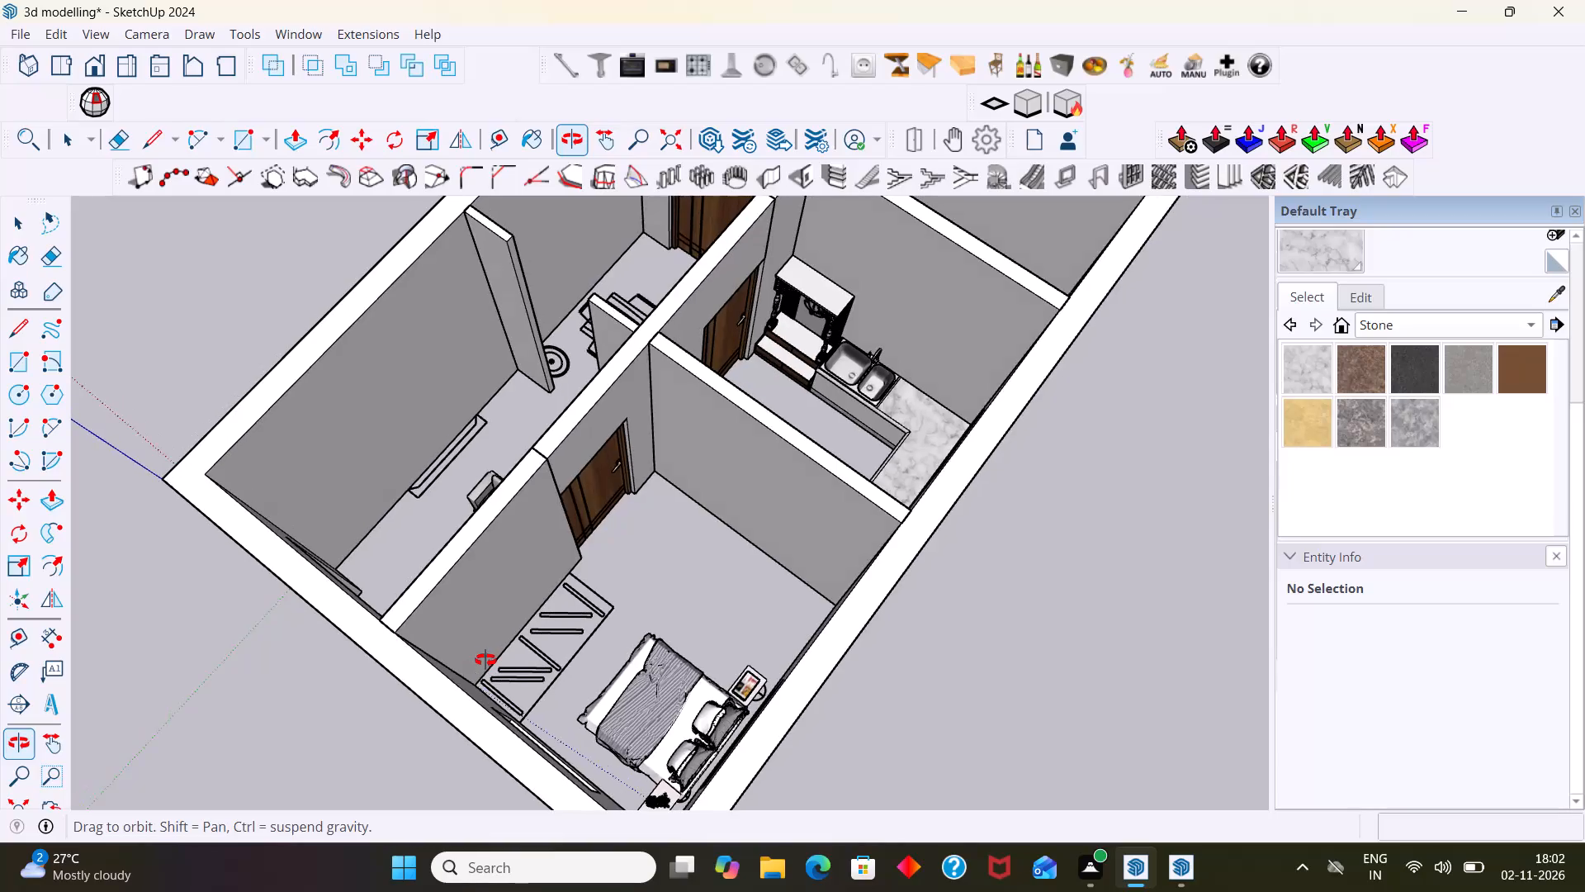
middle_drag(485, 660, 463, 666)
scroll(540, 626, up, 4)
scroll(556, 619, down, 2)
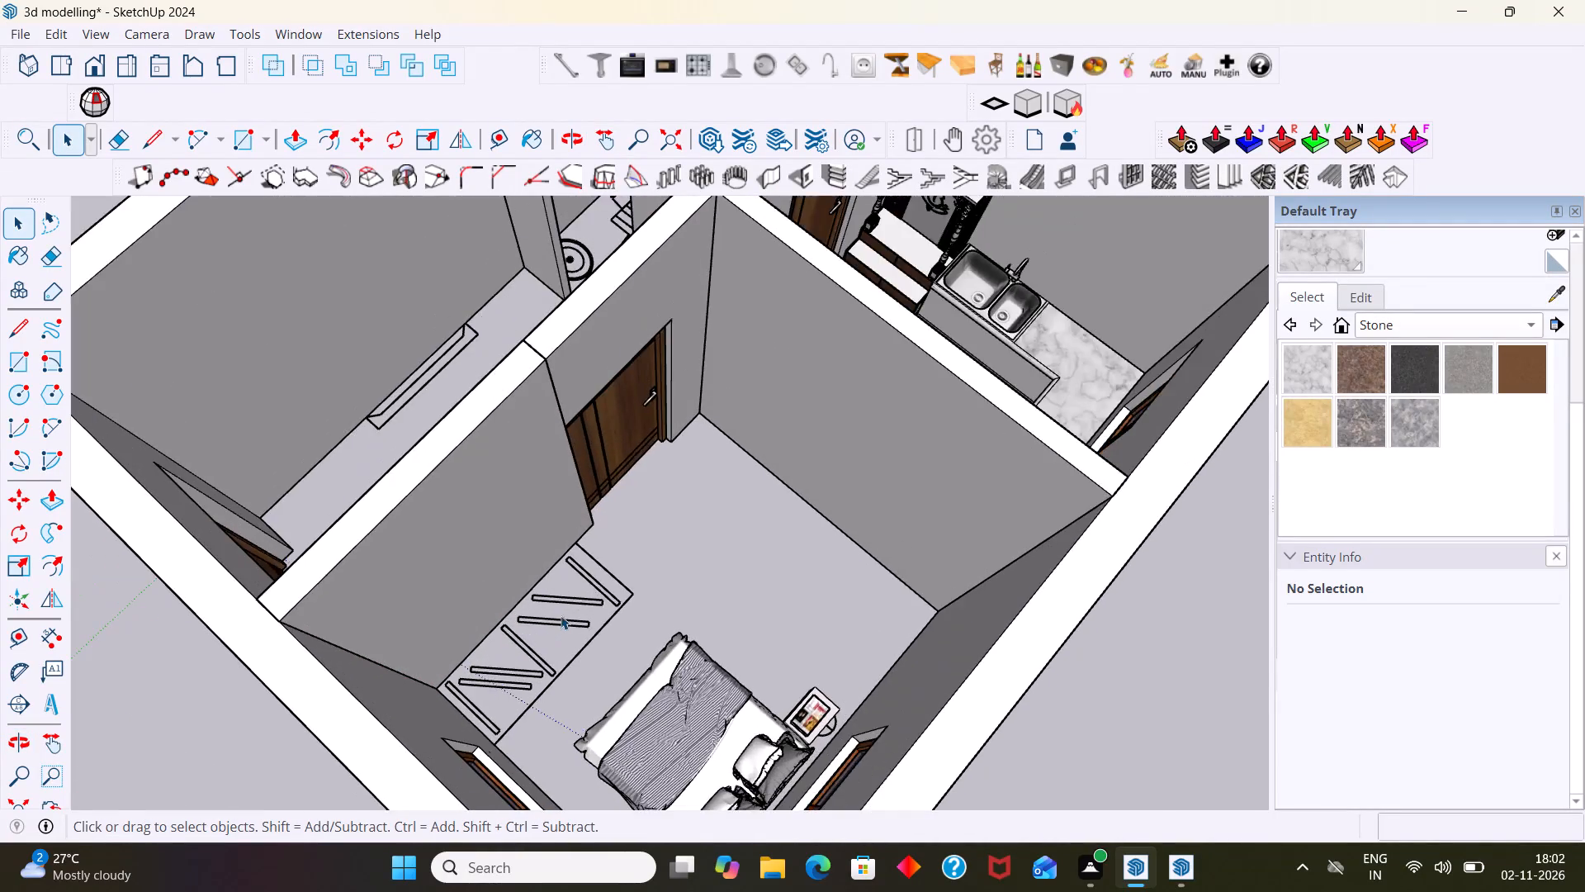
scroll(561, 615, down, 8)
middle_drag(570, 615, 409, 645)
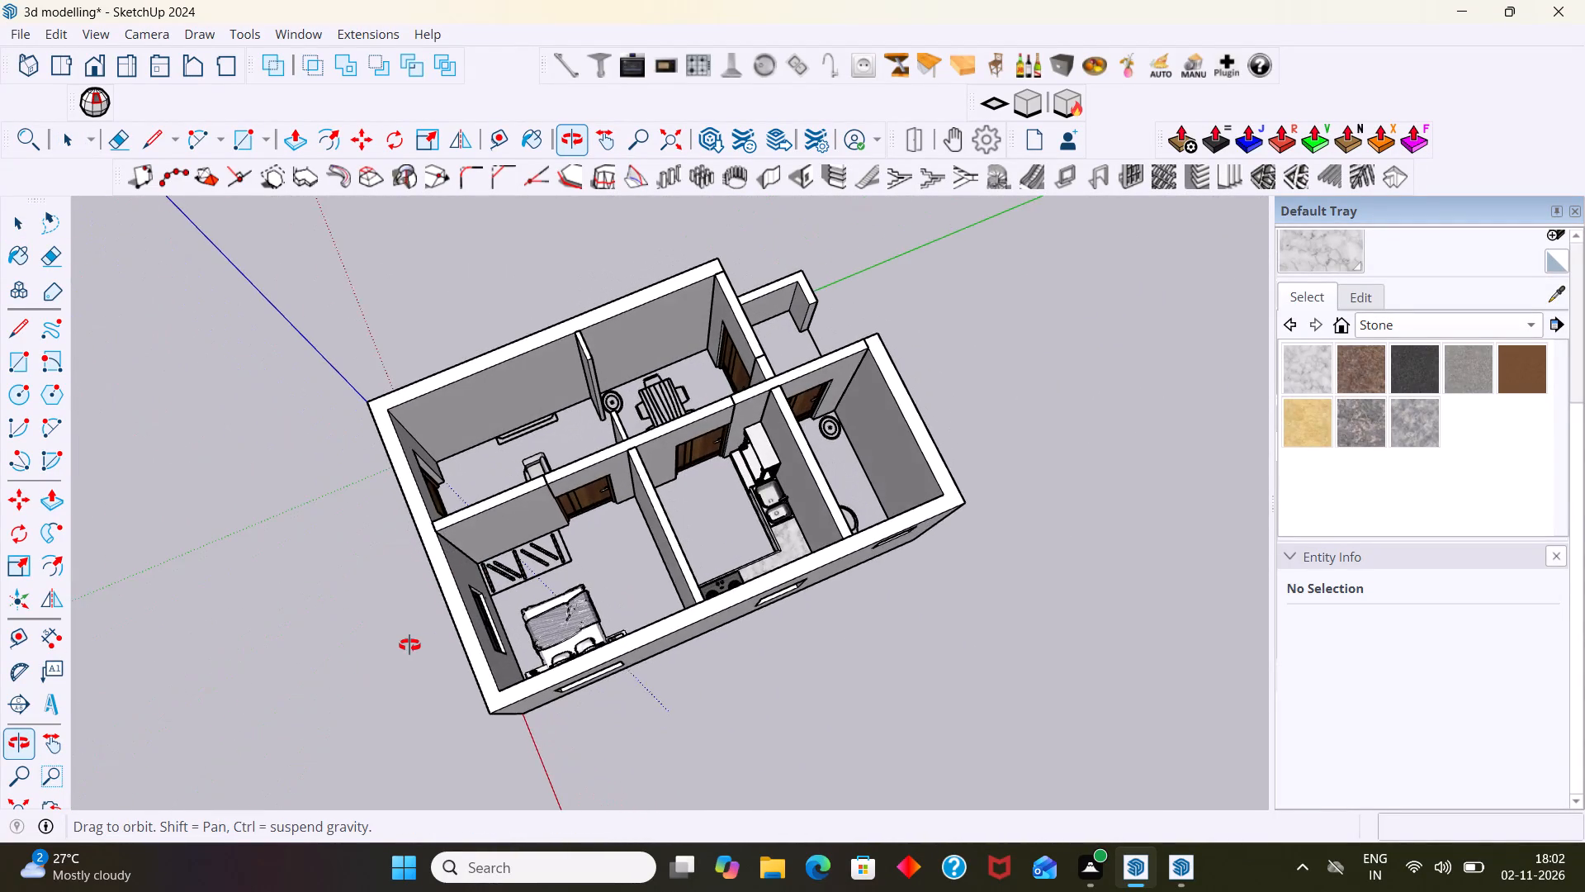
middle_drag(409, 645, 459, 620)
scroll(522, 582, up, 3)
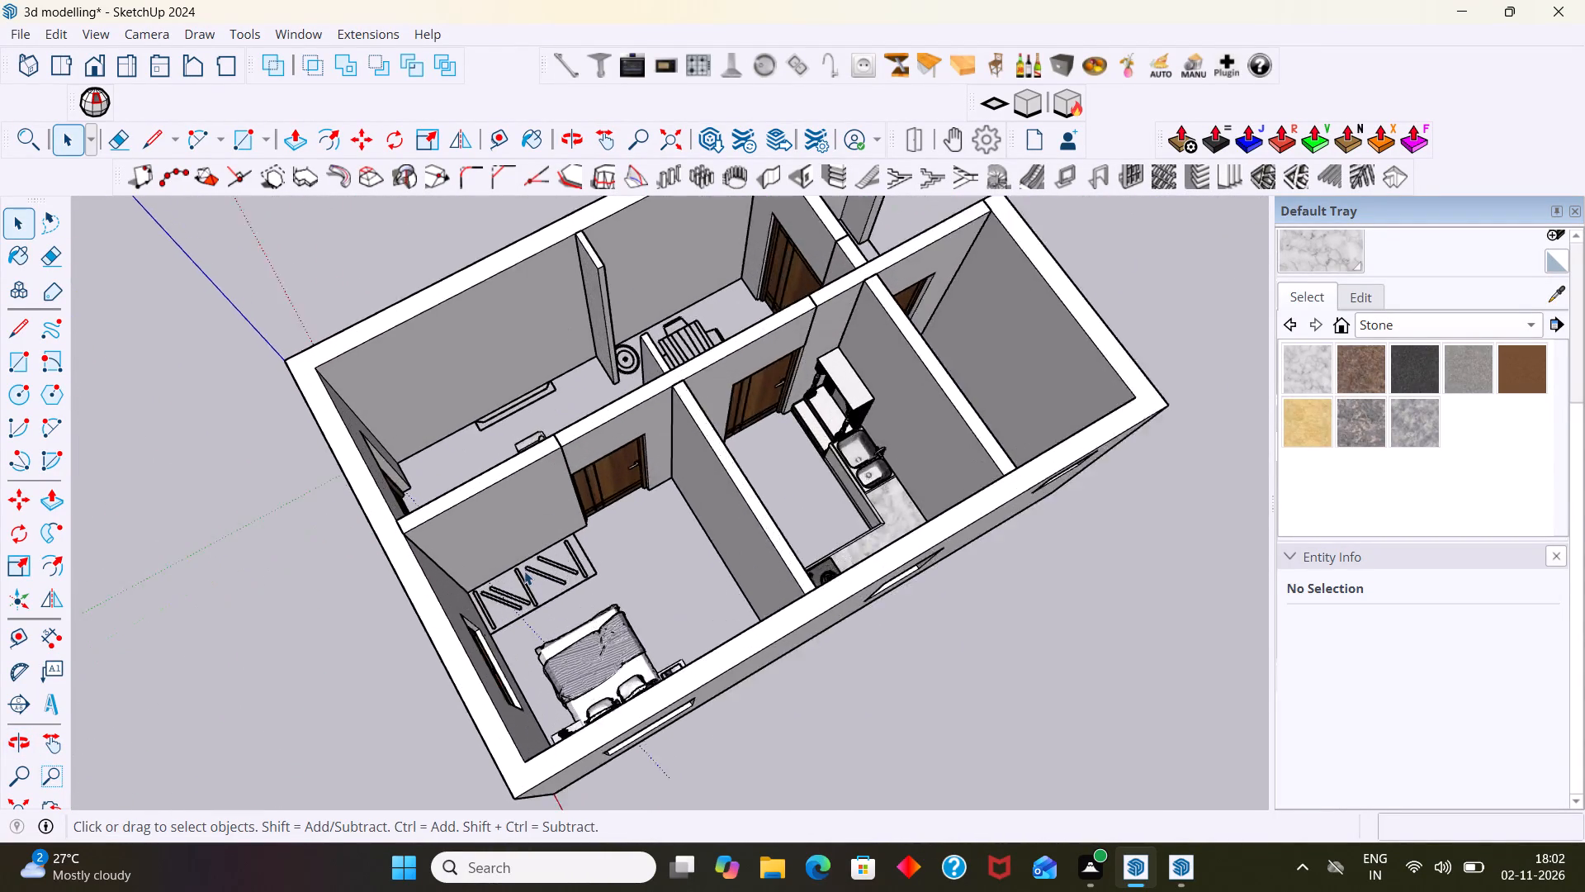
scroll(524, 571, up, 8)
scroll(521, 562, down, 4)
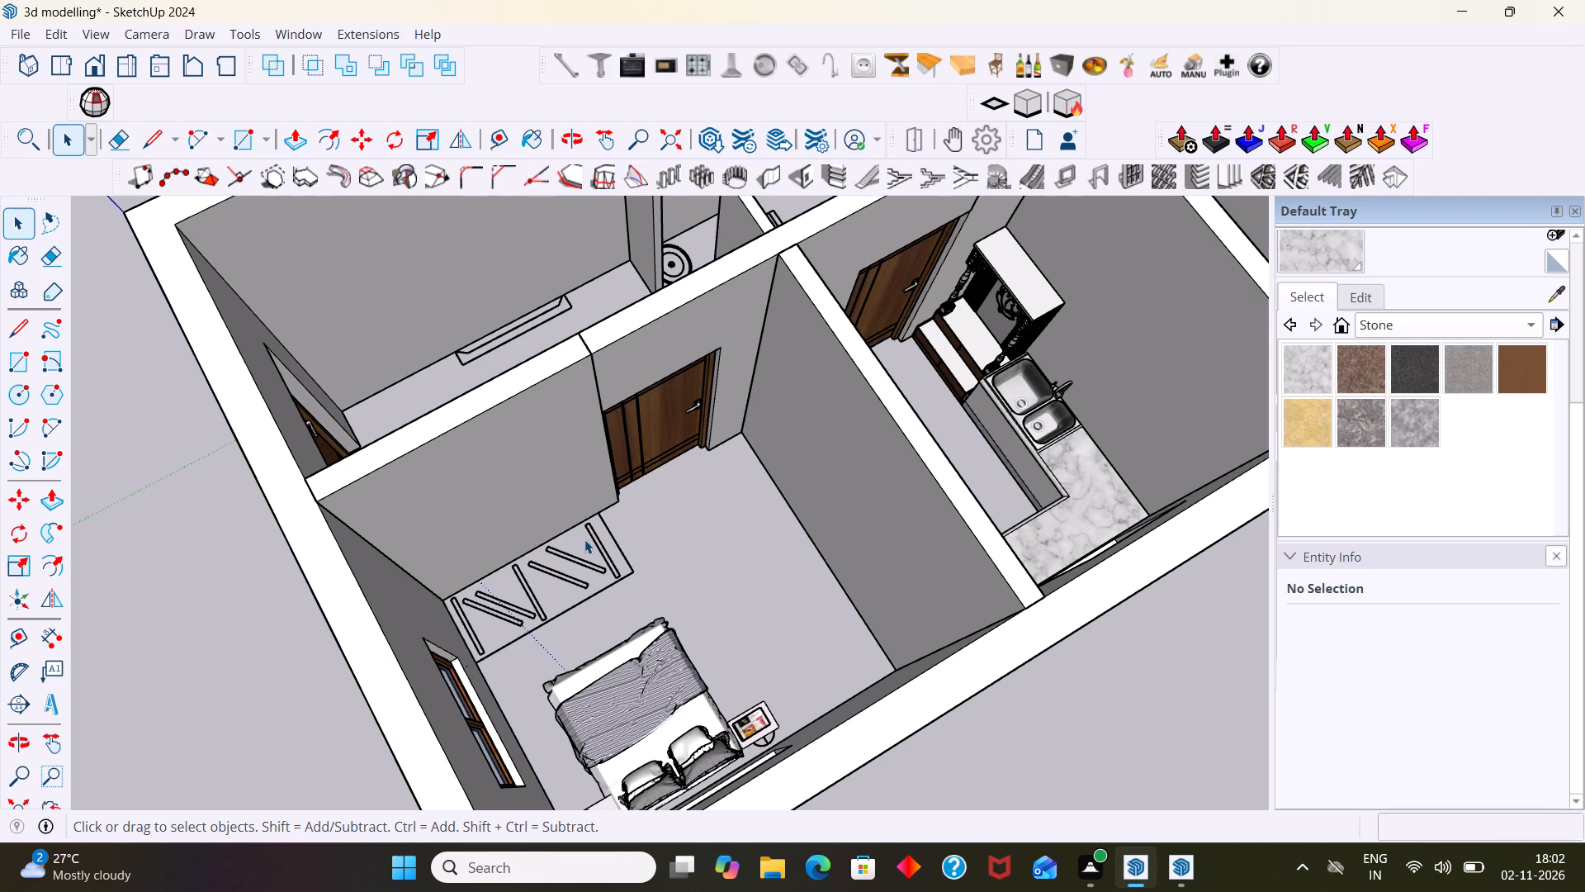
scroll(609, 557, up, 5)
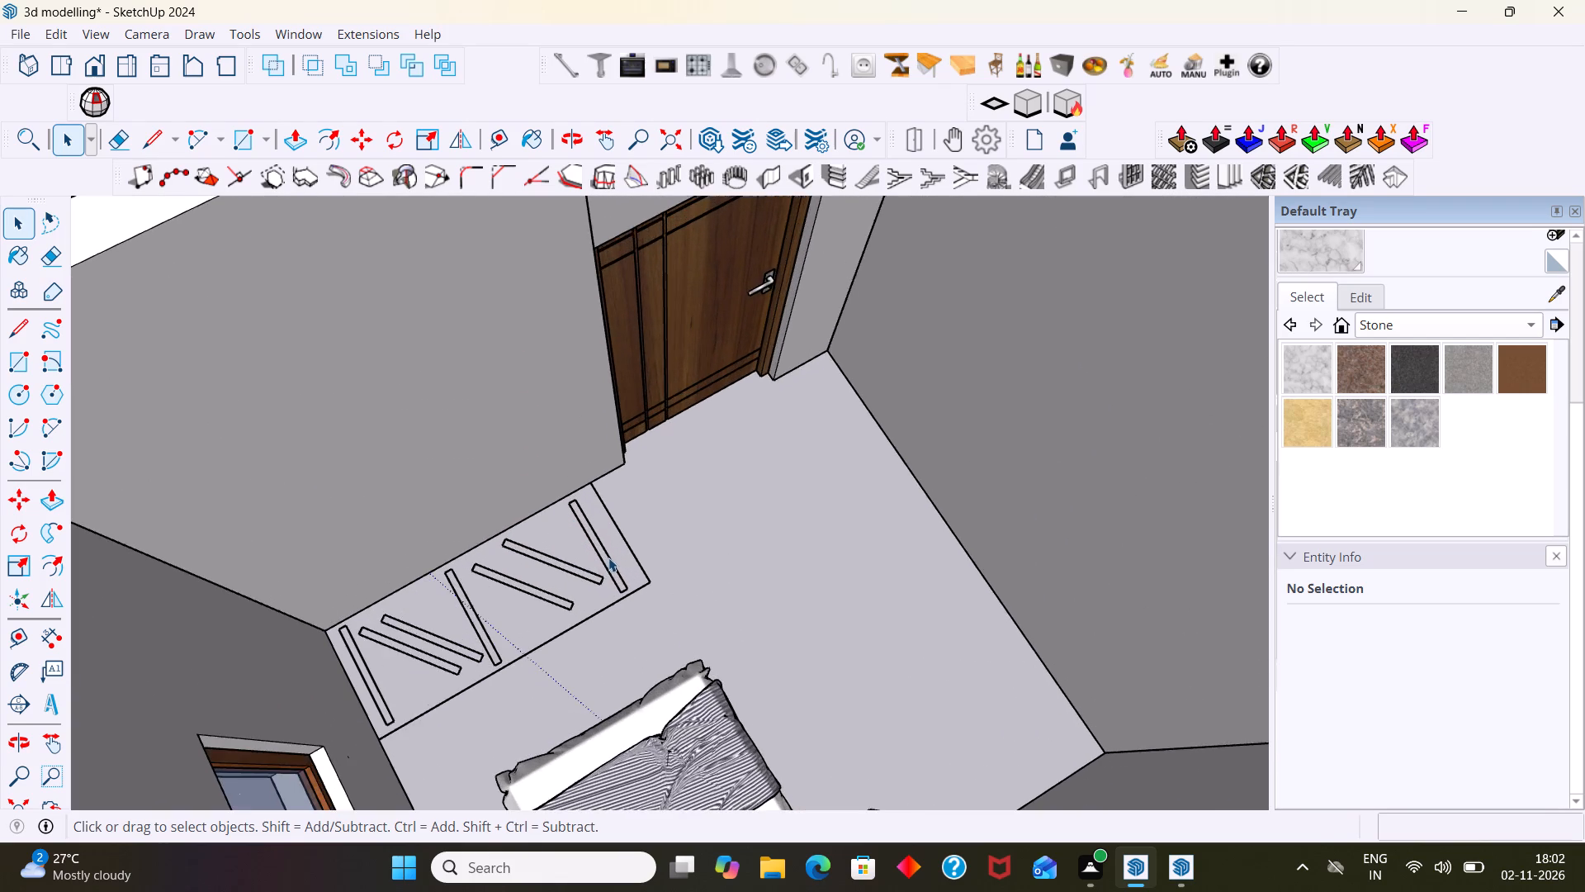
scroll(608, 557, up, 2)
scroll(609, 557, down, 7)
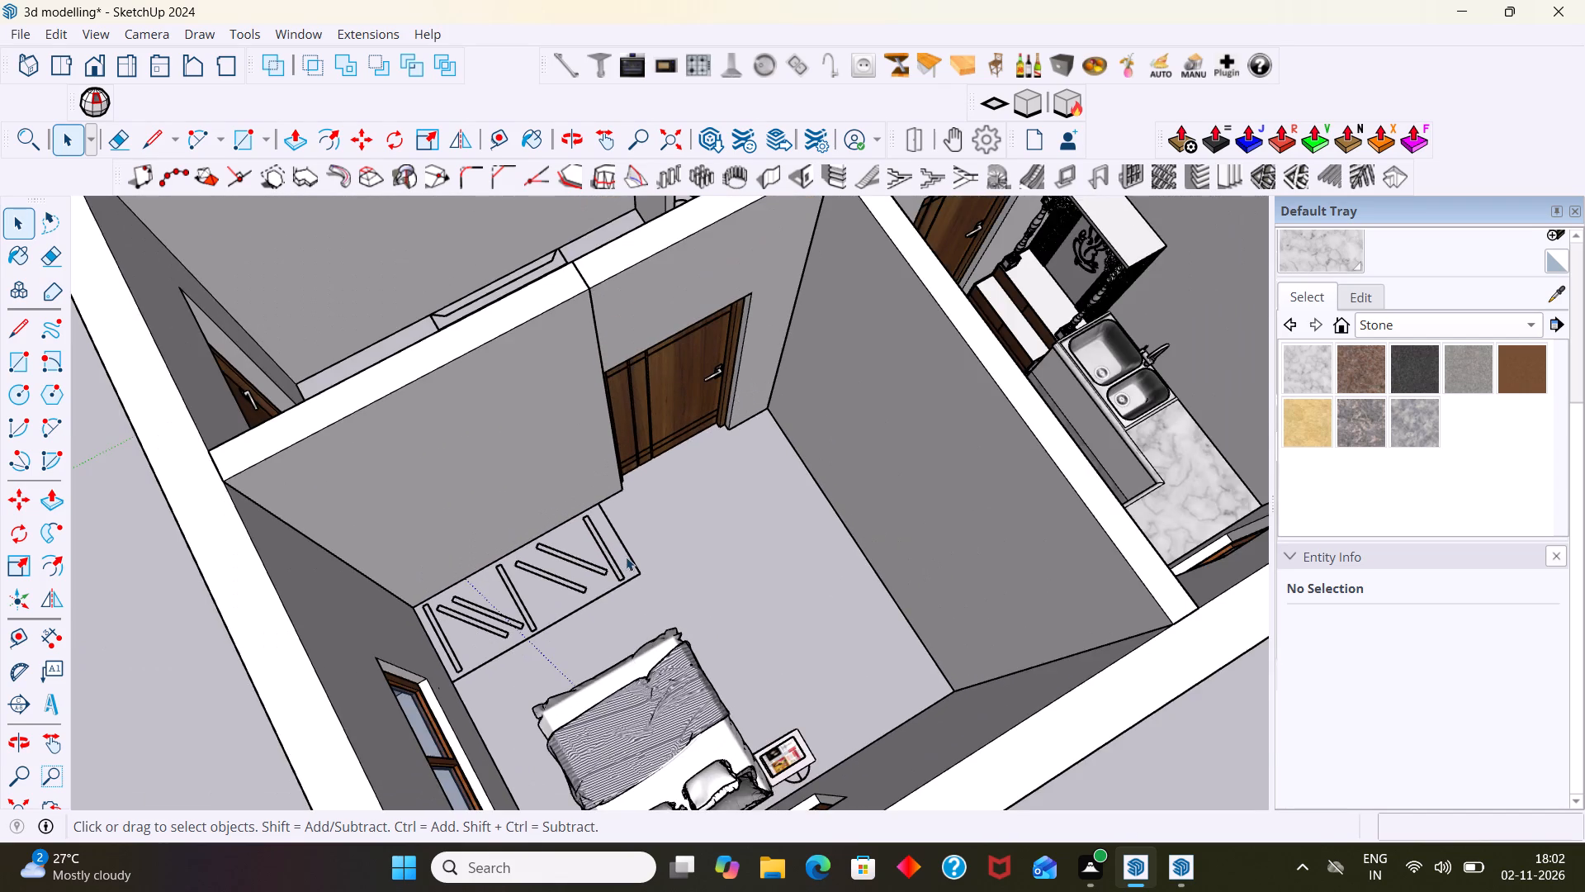
scroll(626, 557, up, 5)
Open the imported house plan component and check the length of the wardrobe outline's short edge nearest the bedroom door.
click(630, 553)
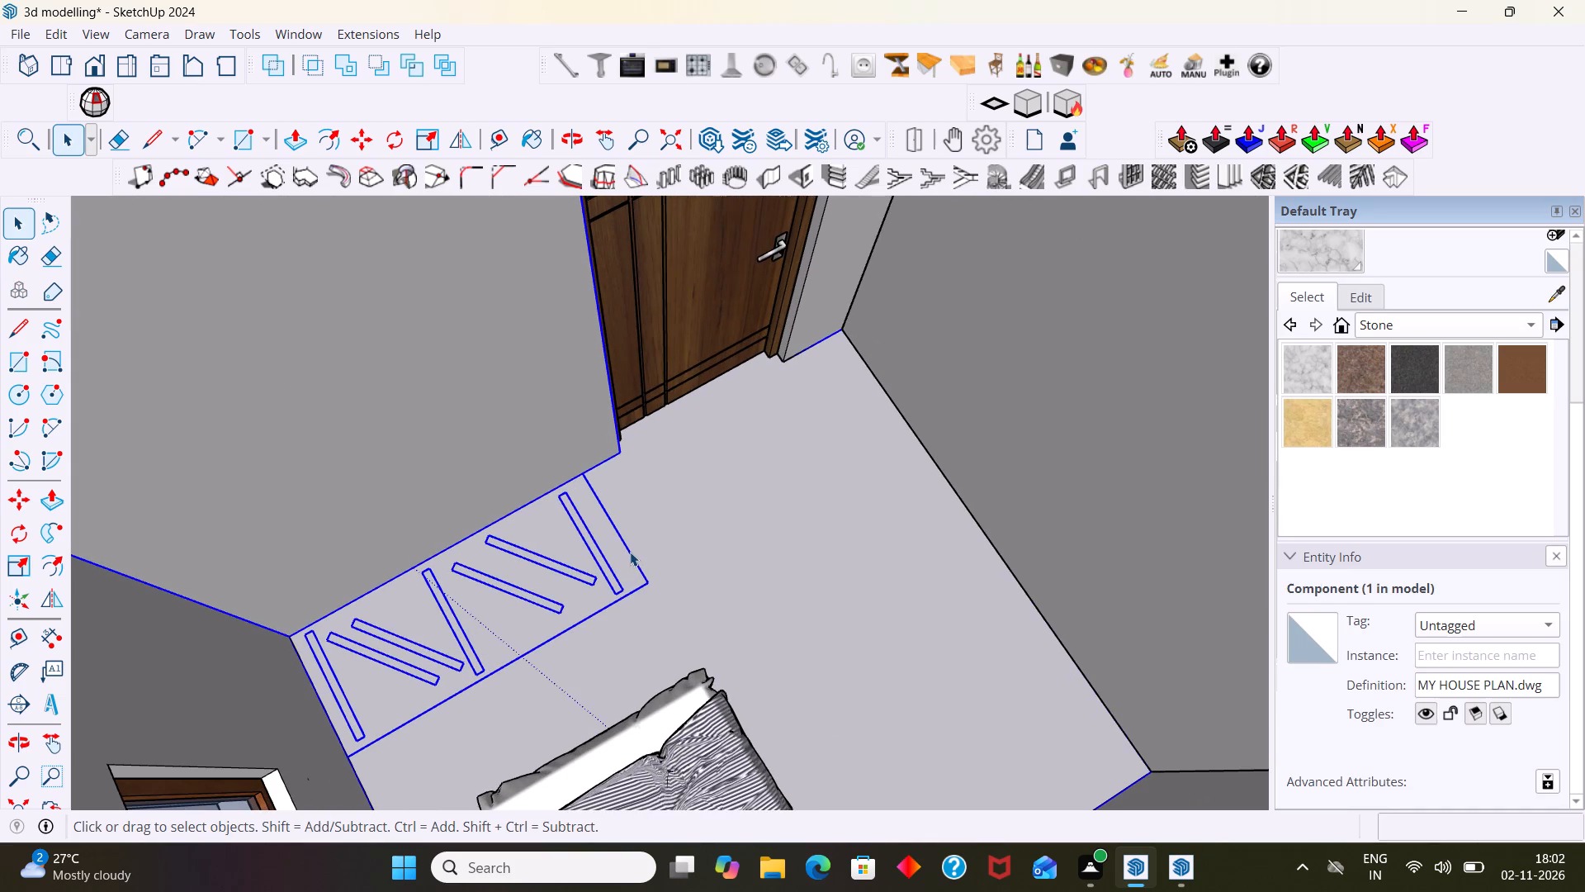
double_click(630, 552)
click(628, 552)
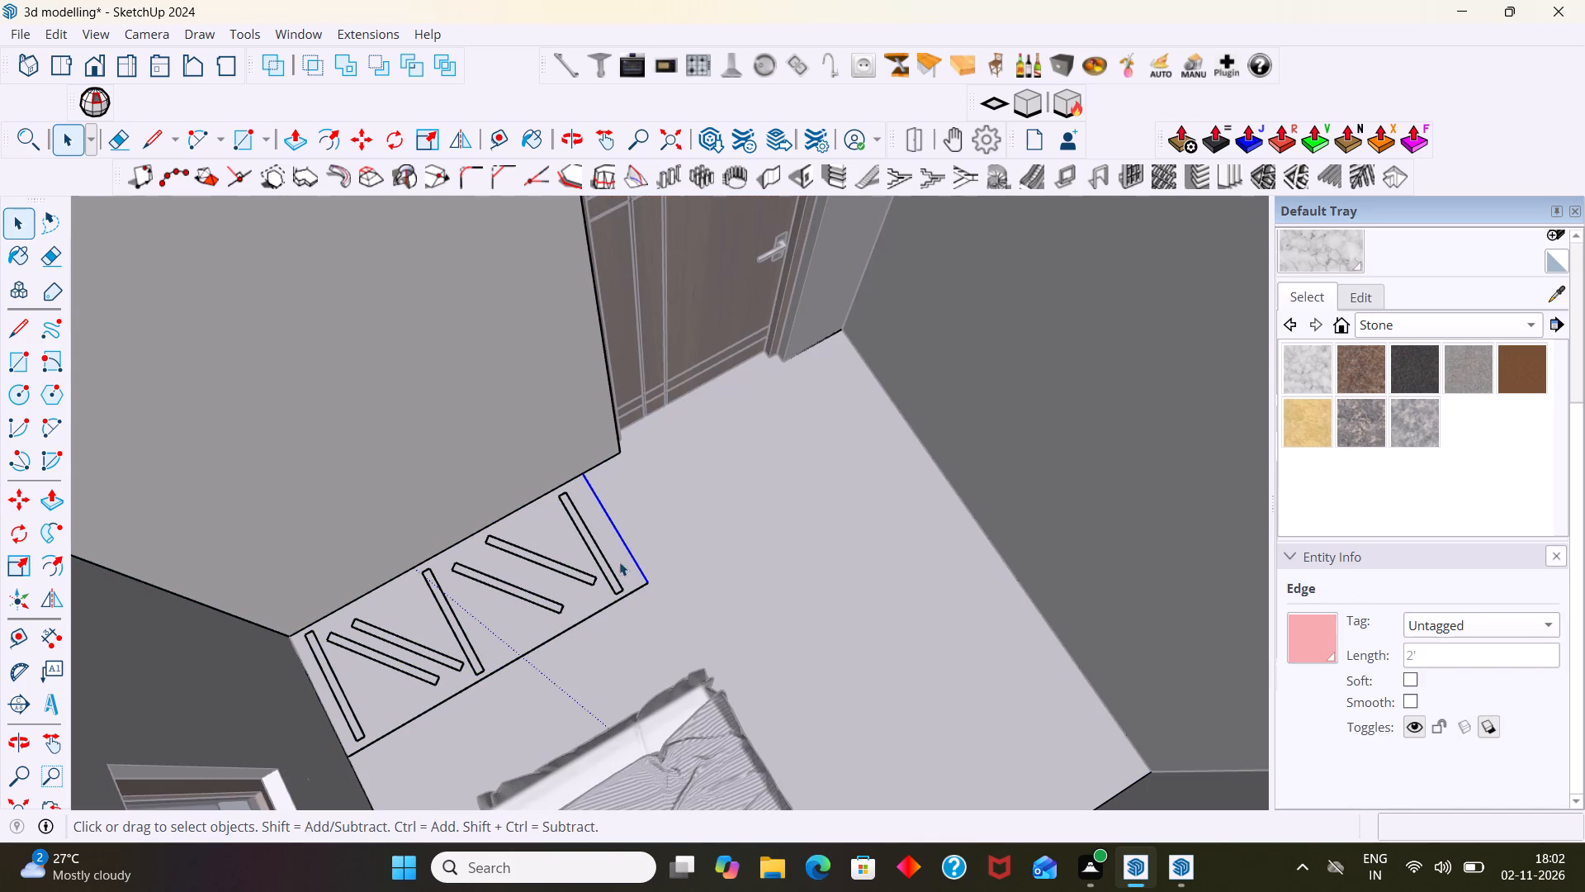
scroll(625, 560, down, 12)
click(372, 620)
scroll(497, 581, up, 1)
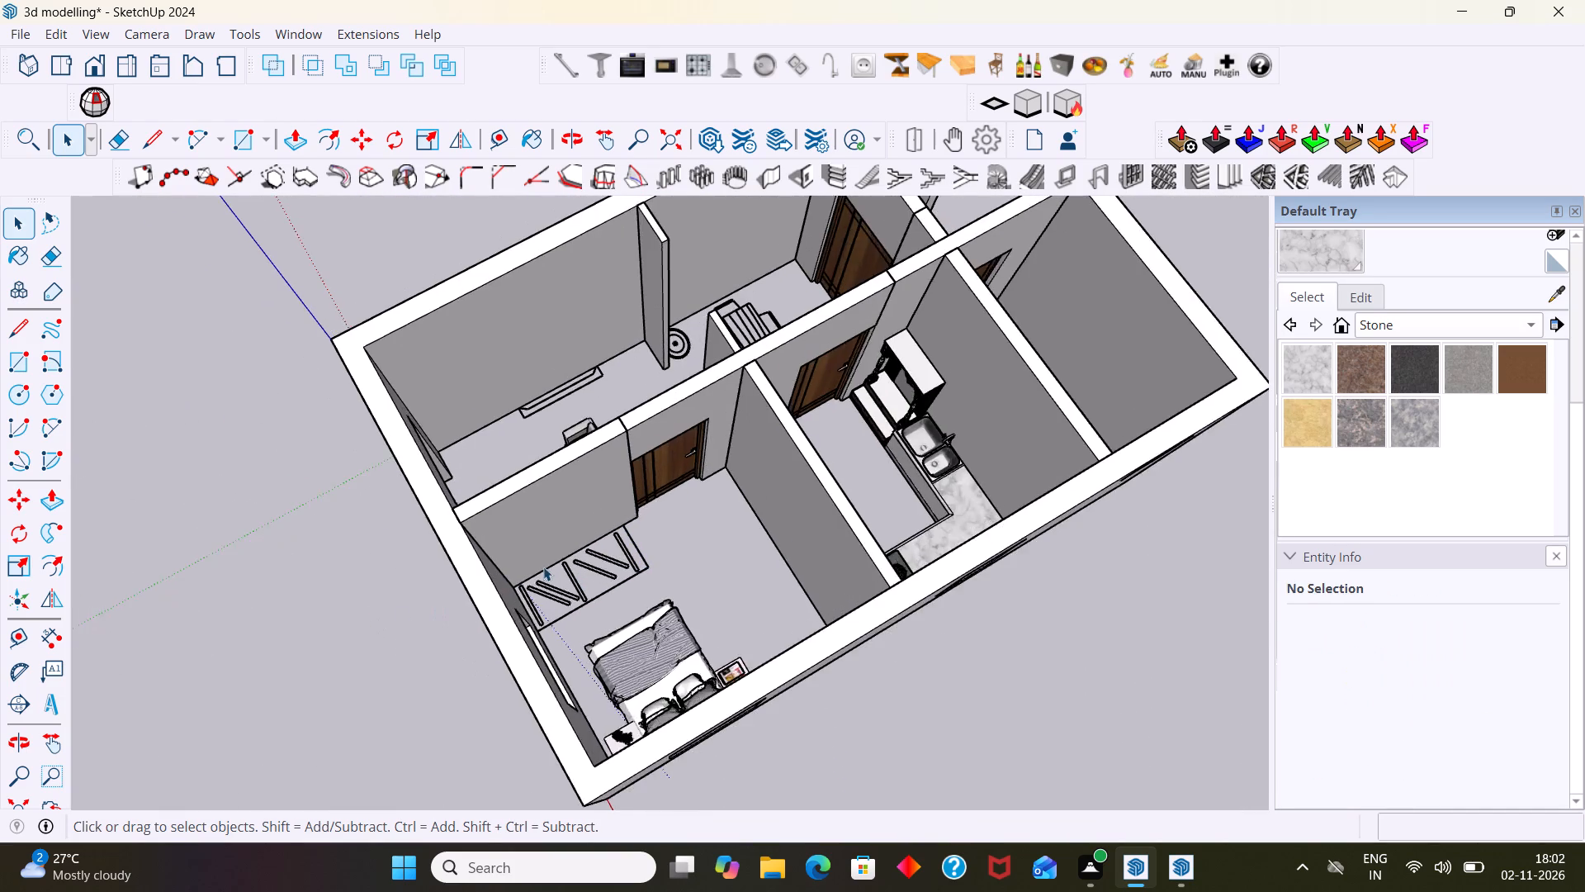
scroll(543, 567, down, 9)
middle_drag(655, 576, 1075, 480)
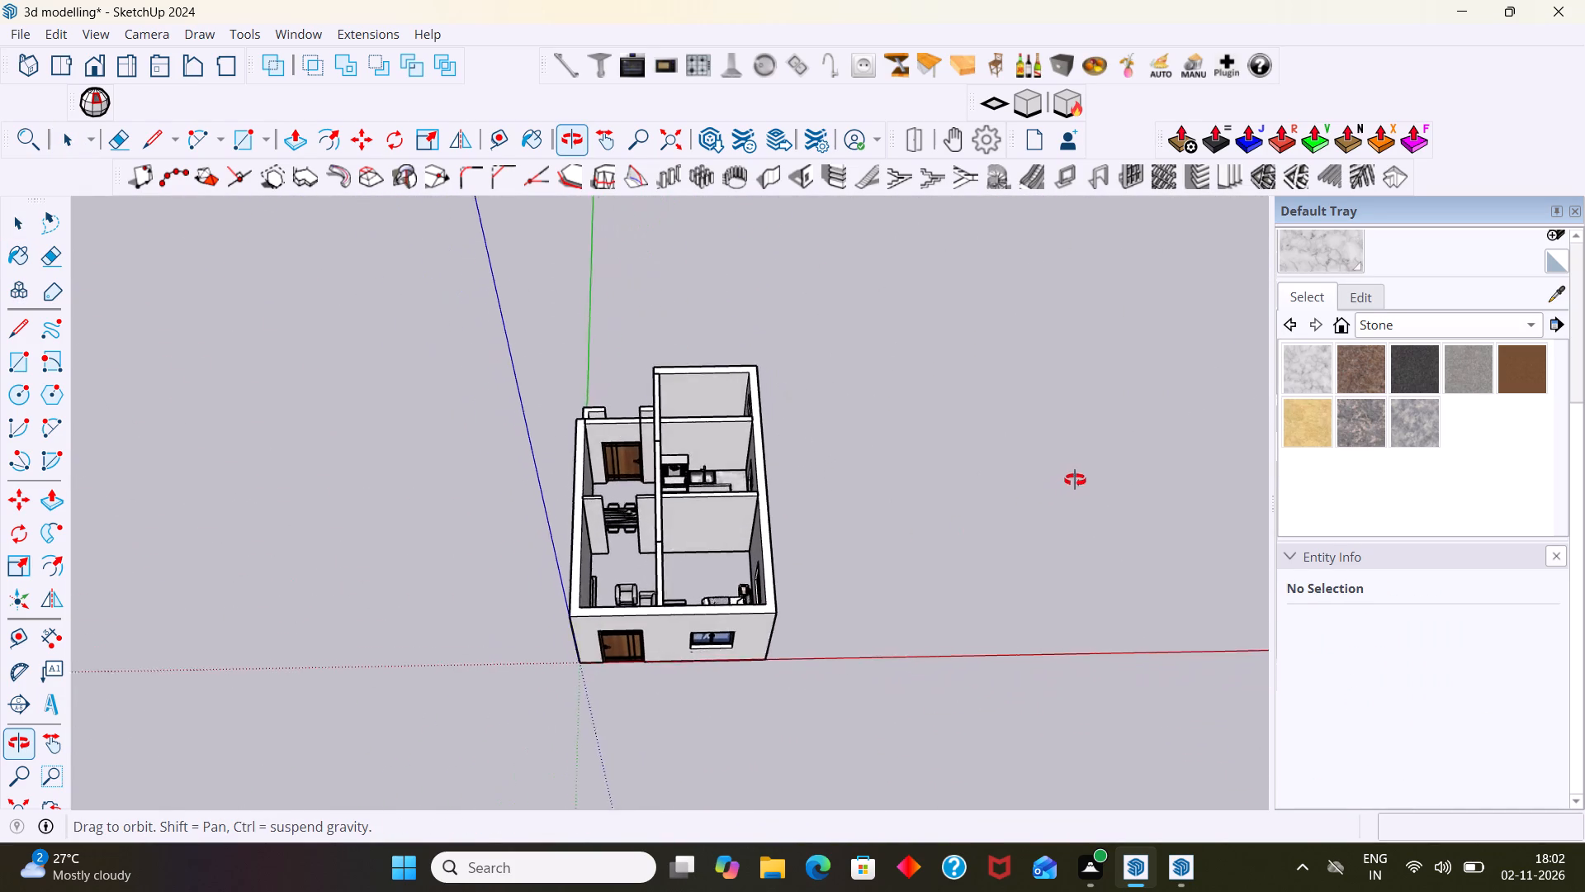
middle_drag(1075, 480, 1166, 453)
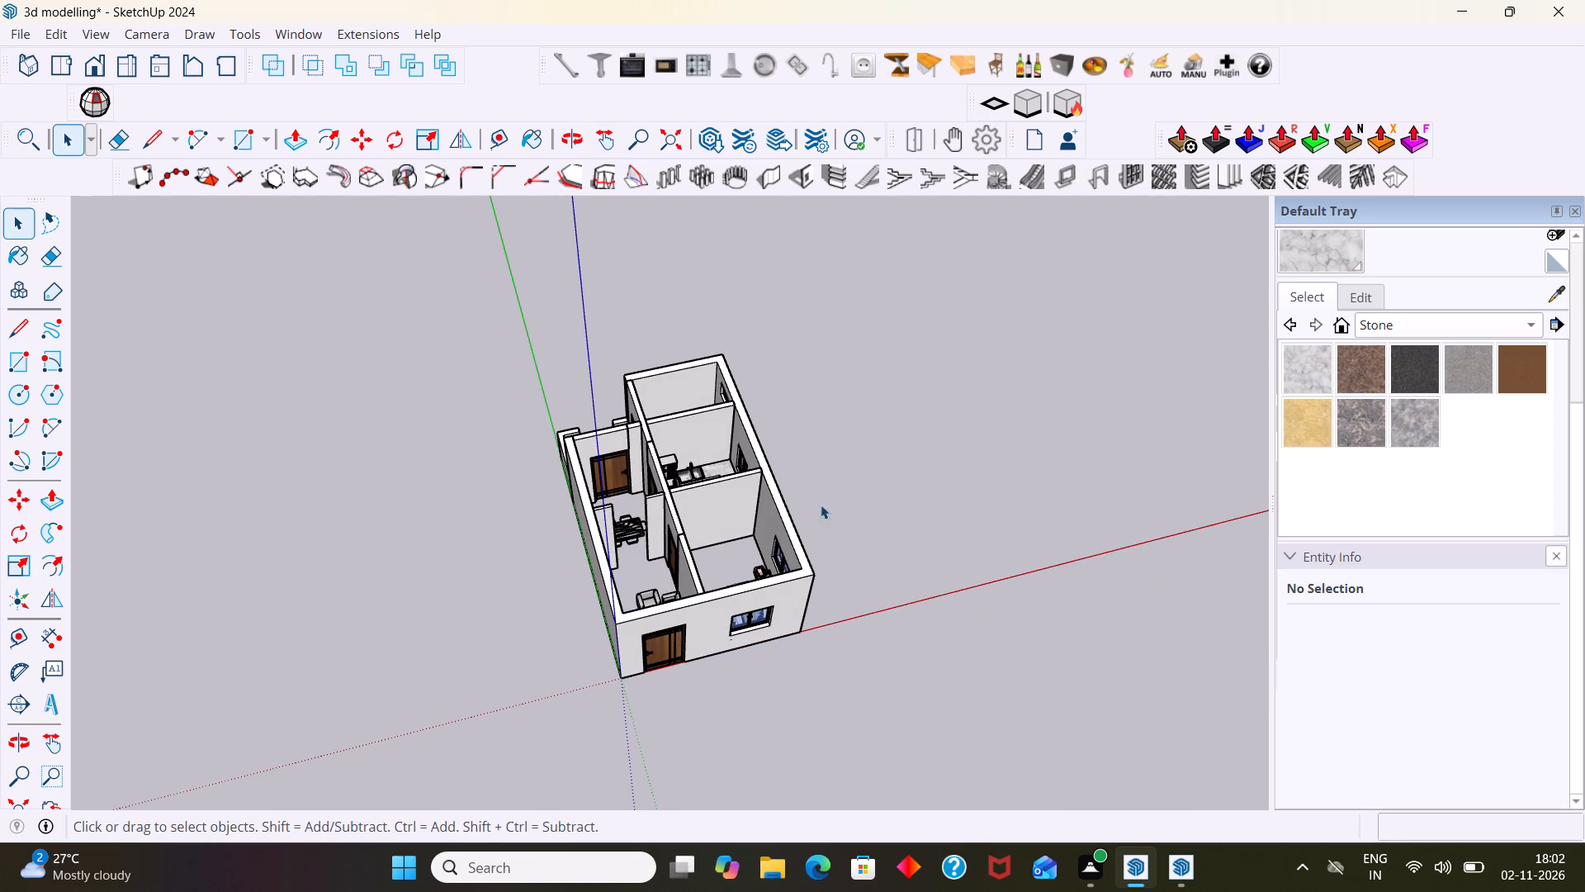
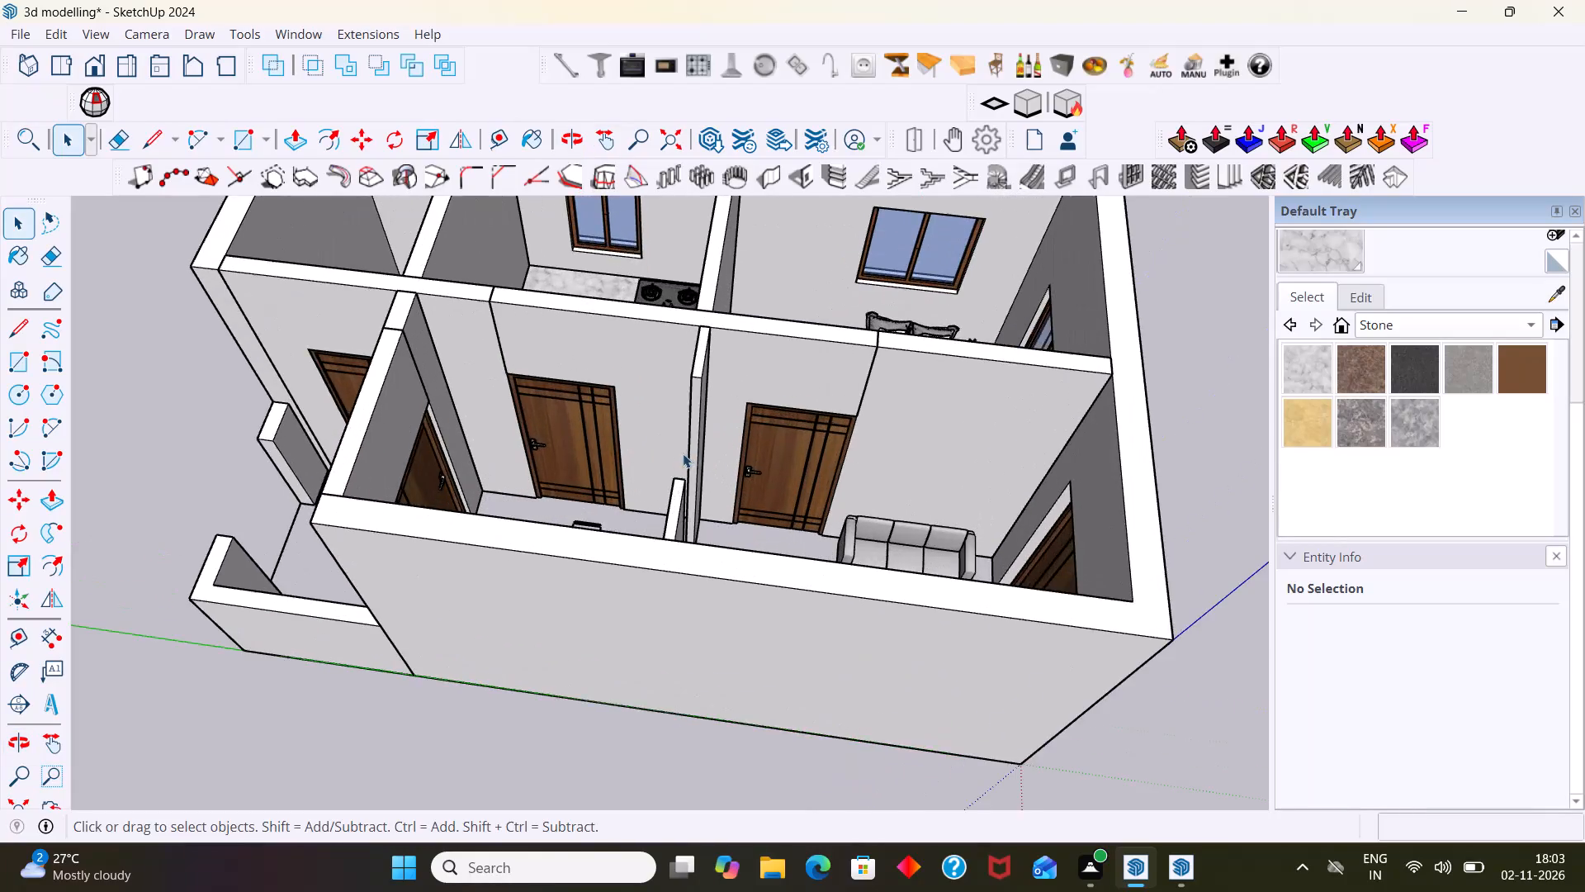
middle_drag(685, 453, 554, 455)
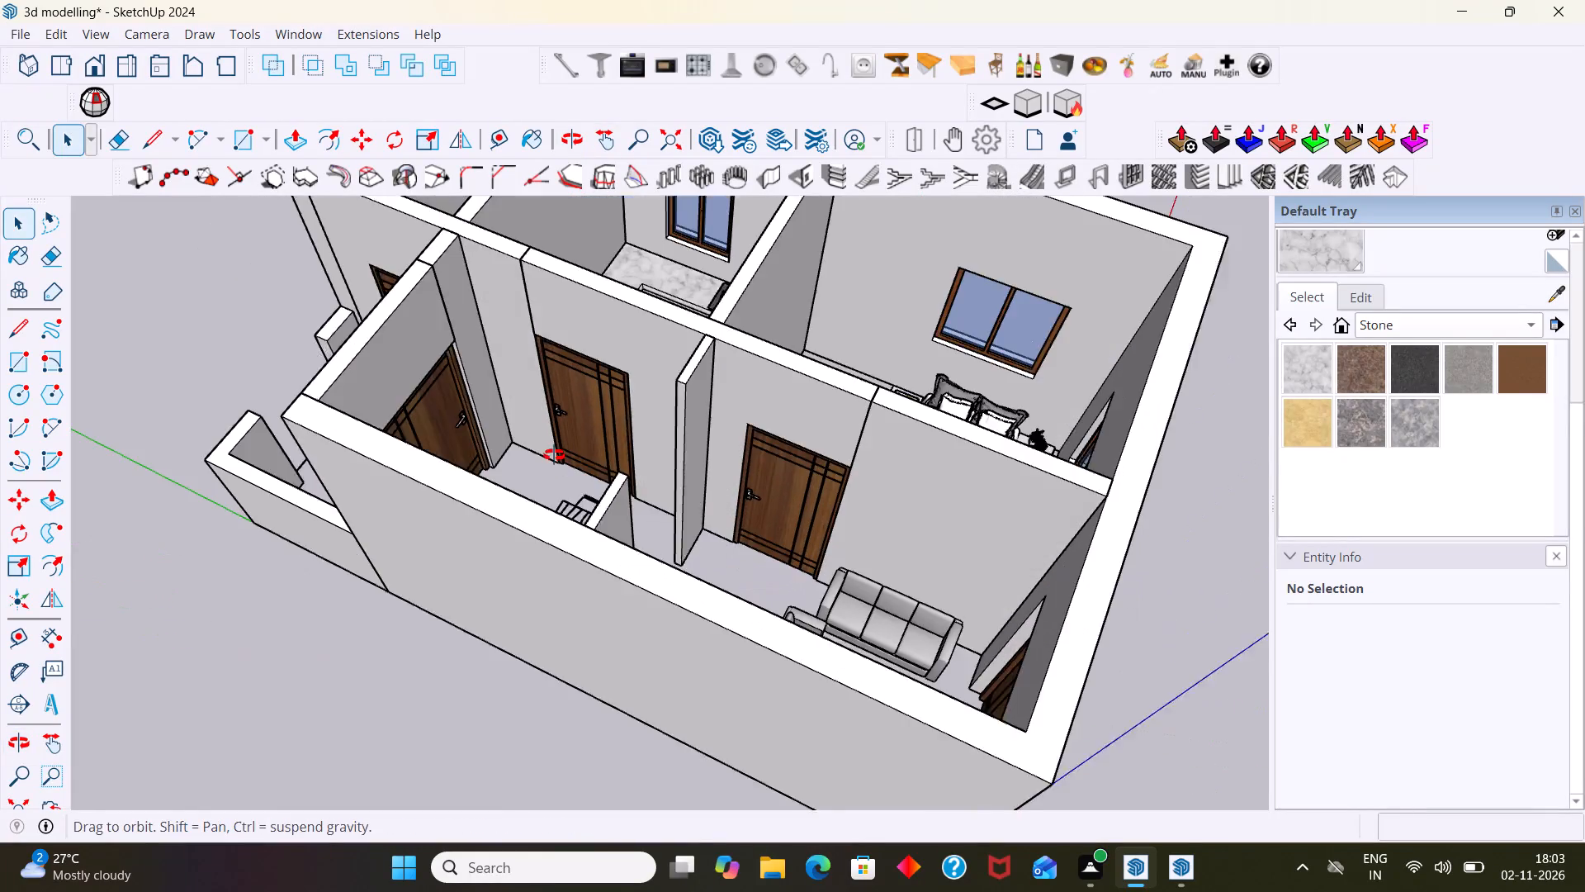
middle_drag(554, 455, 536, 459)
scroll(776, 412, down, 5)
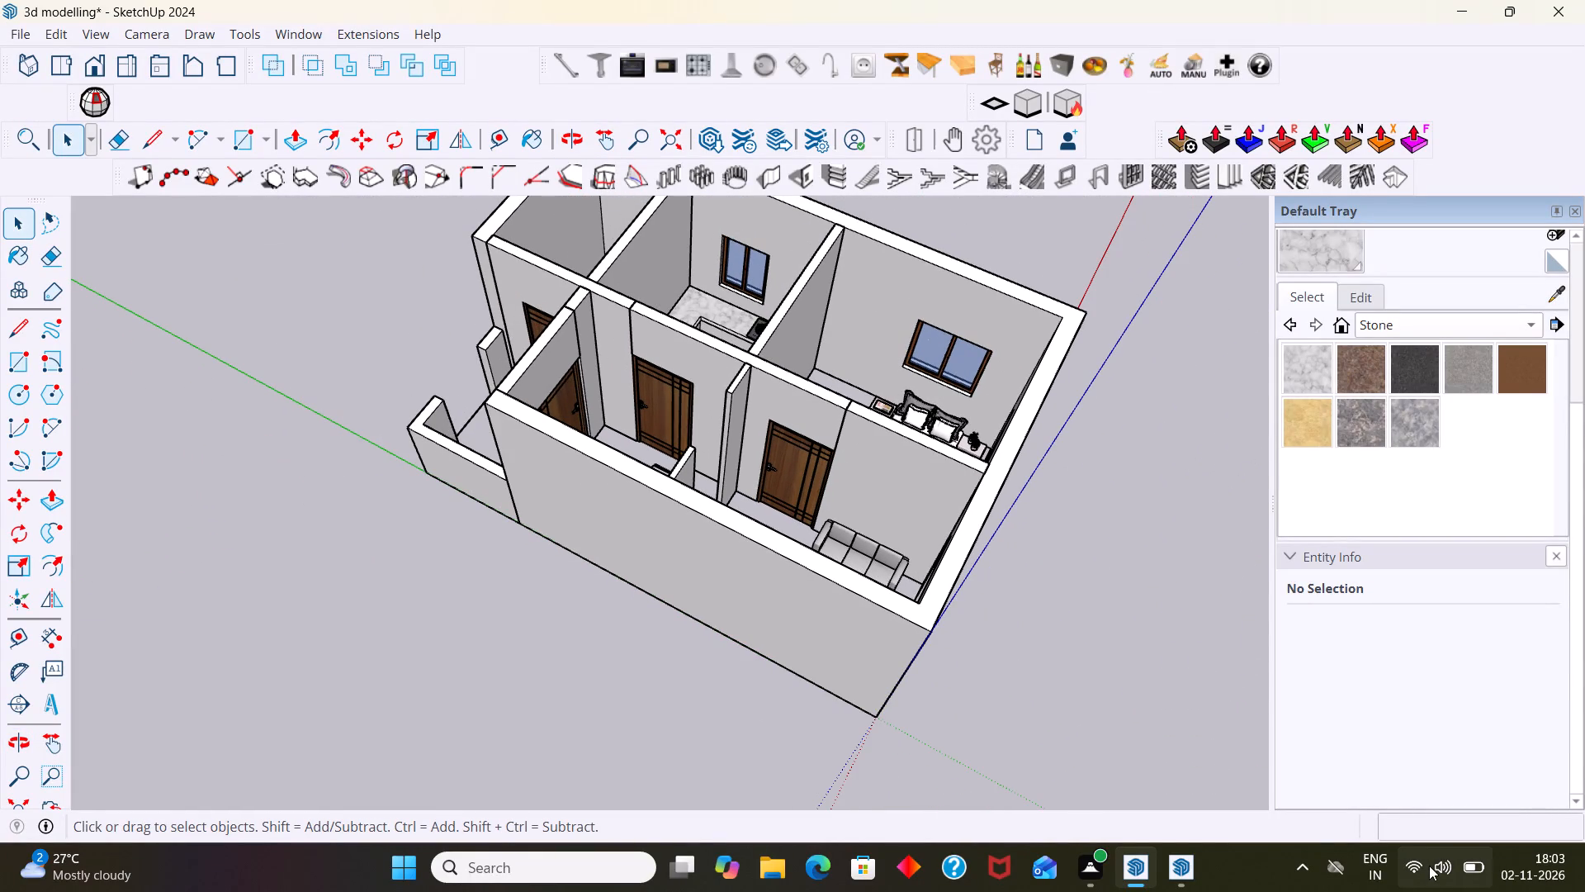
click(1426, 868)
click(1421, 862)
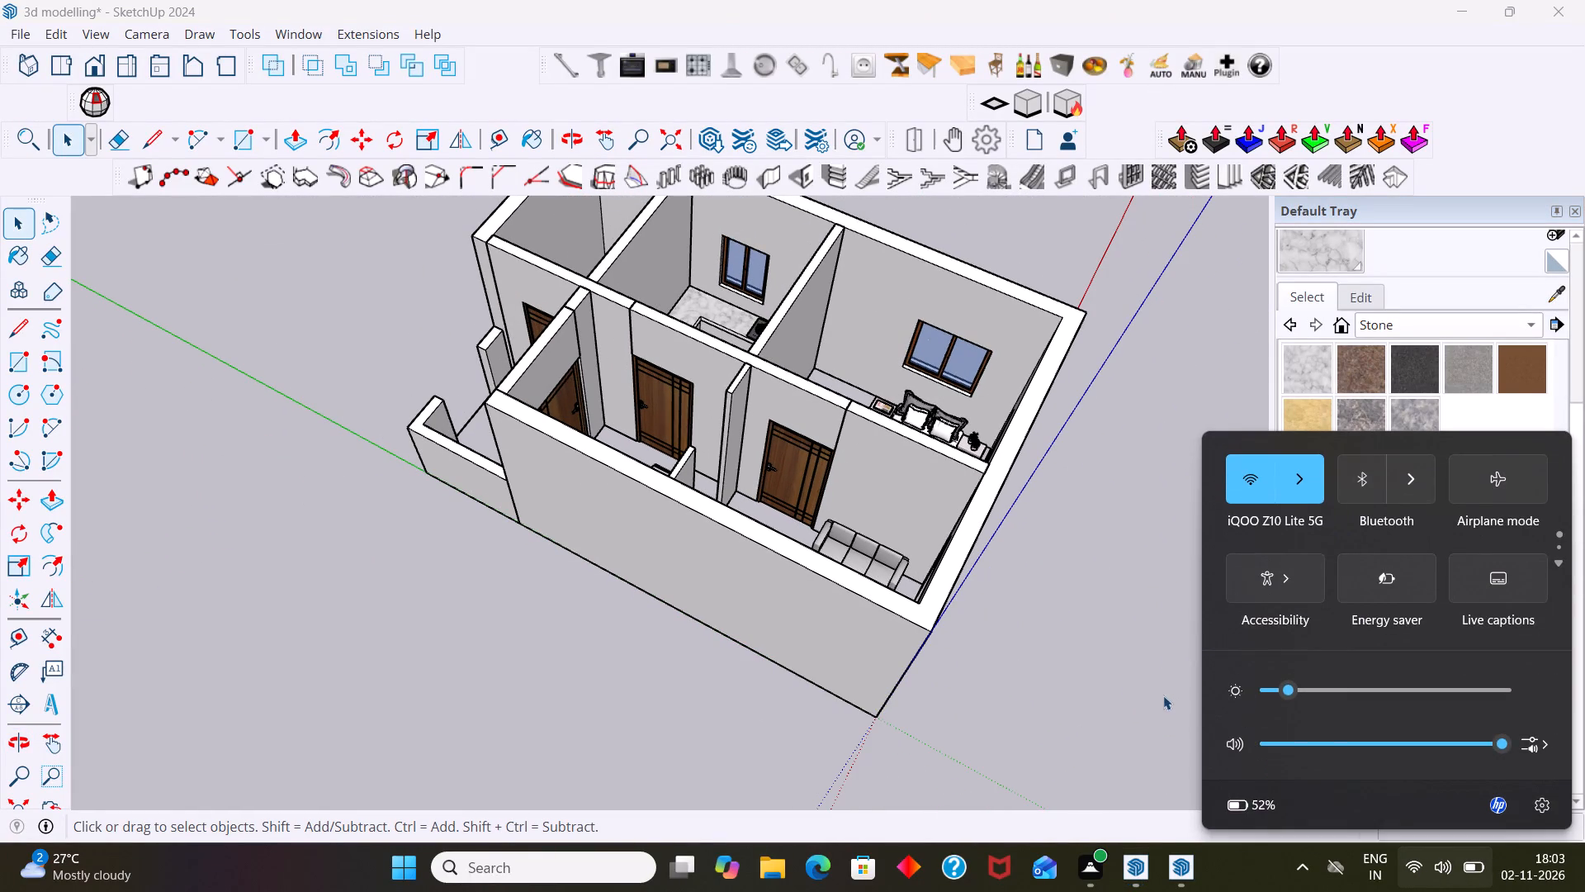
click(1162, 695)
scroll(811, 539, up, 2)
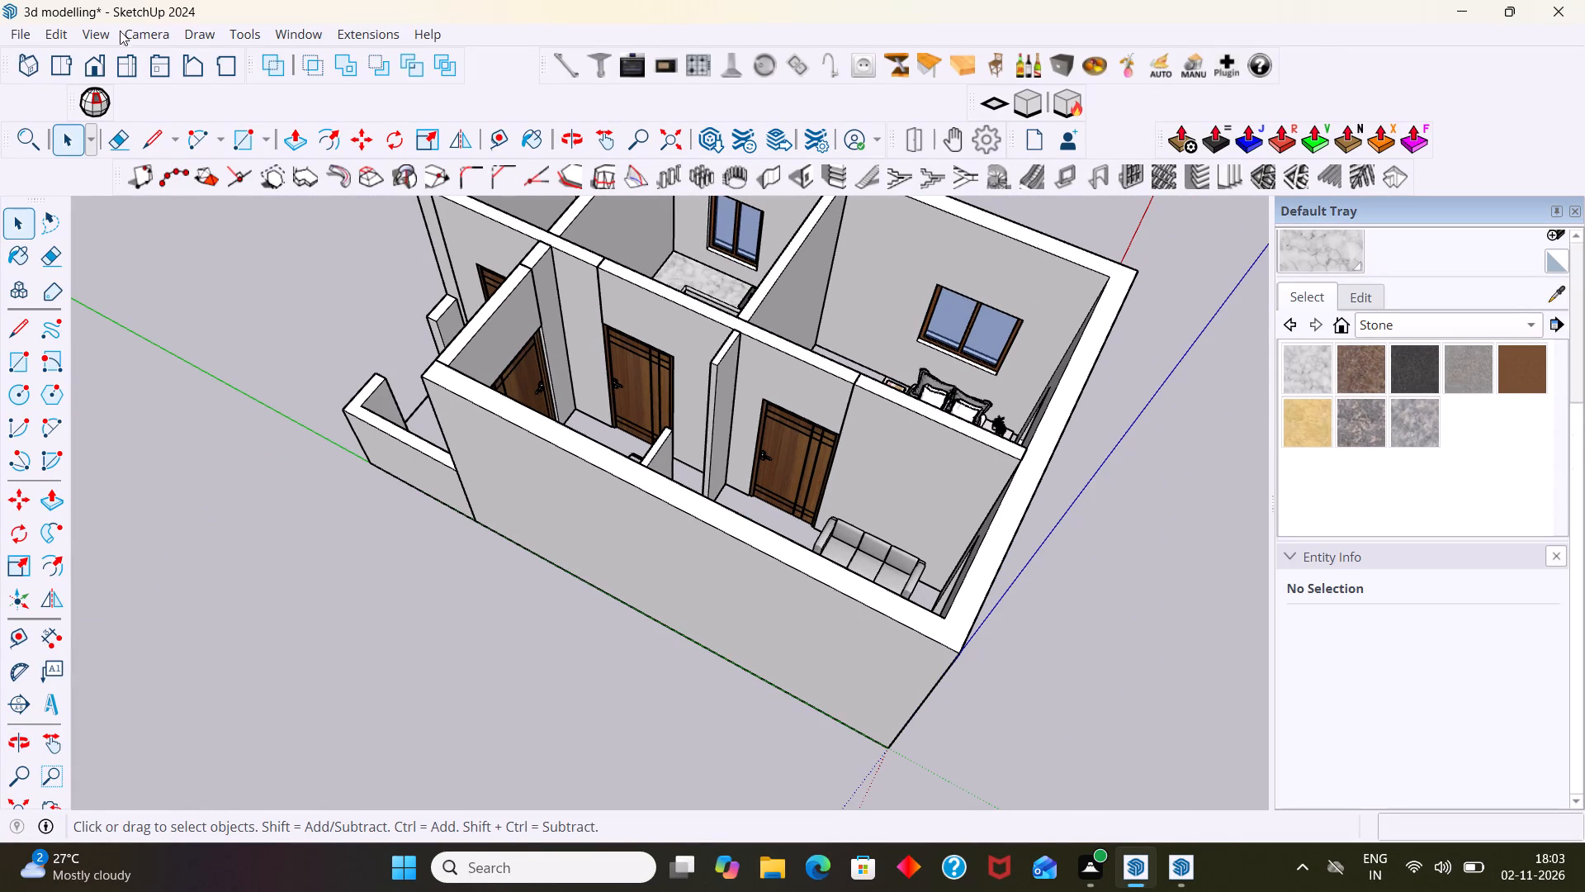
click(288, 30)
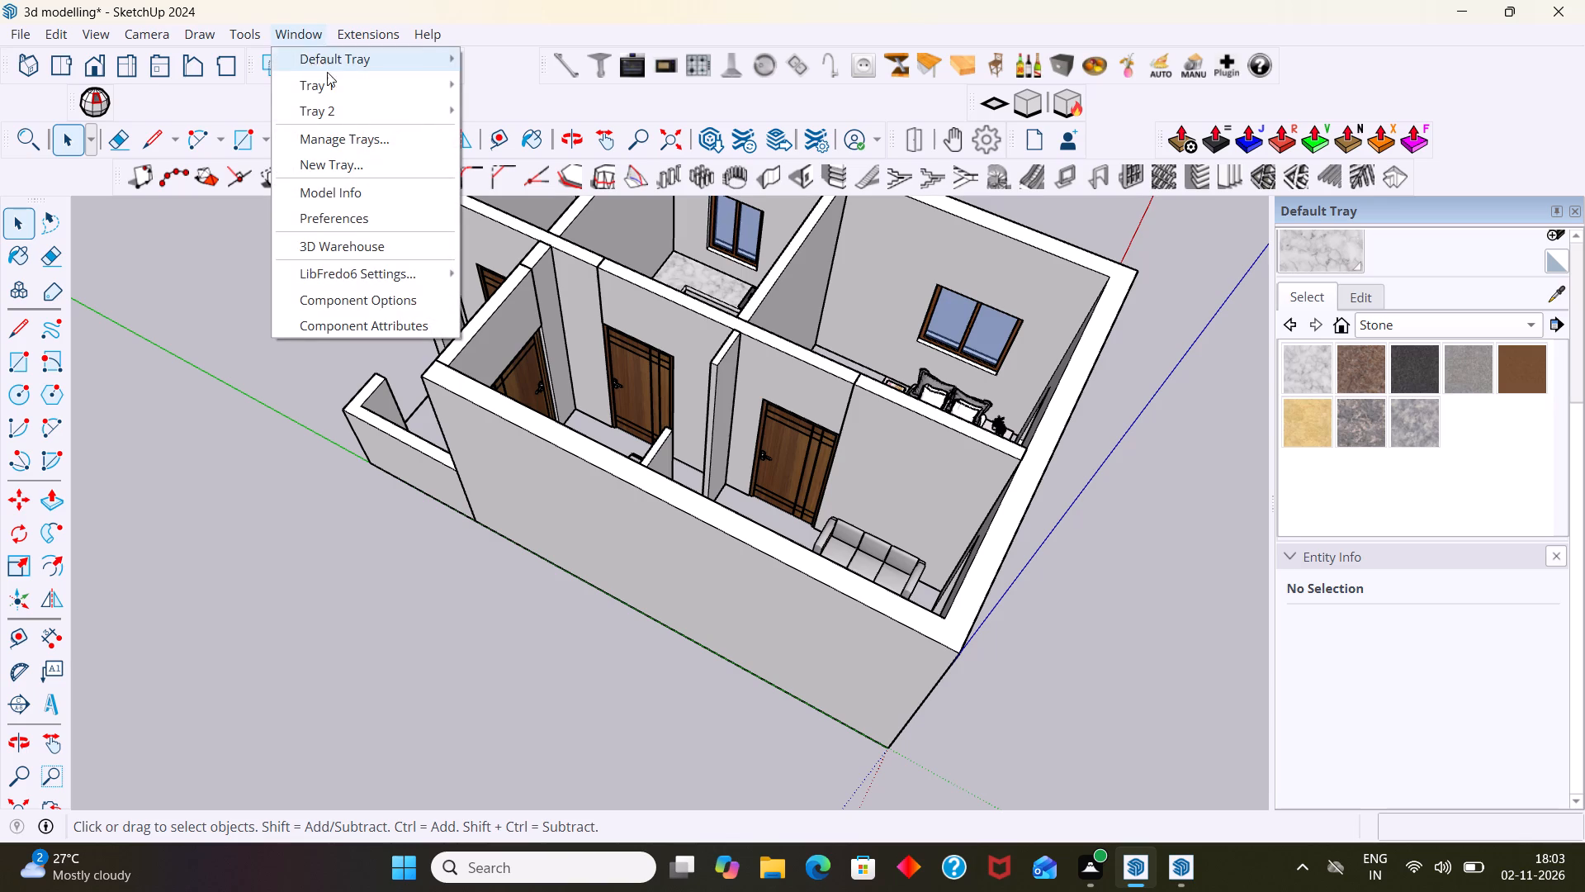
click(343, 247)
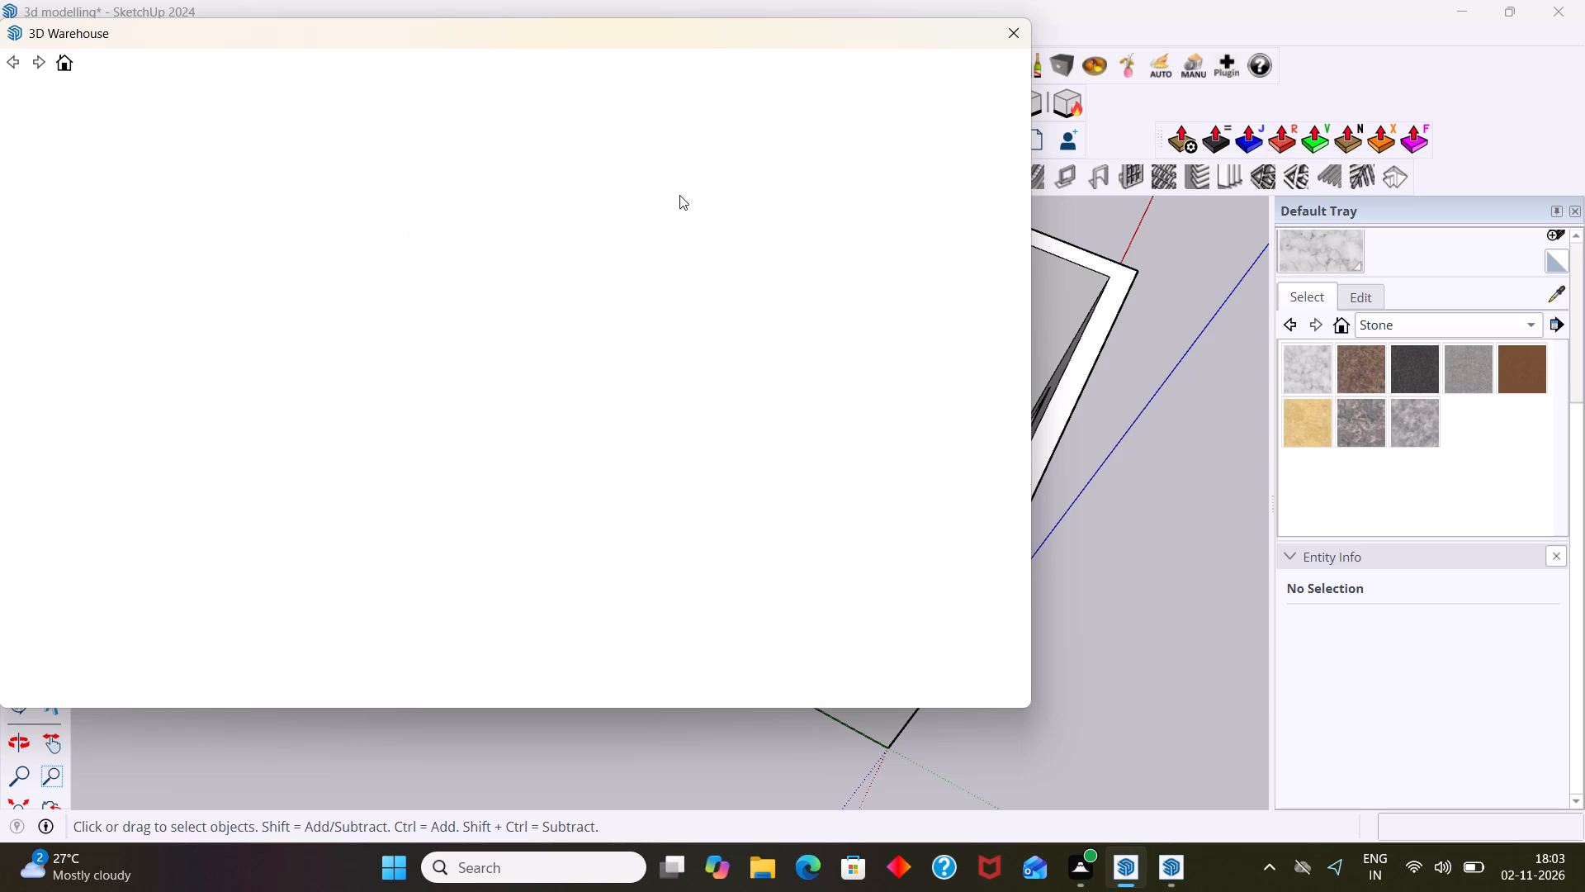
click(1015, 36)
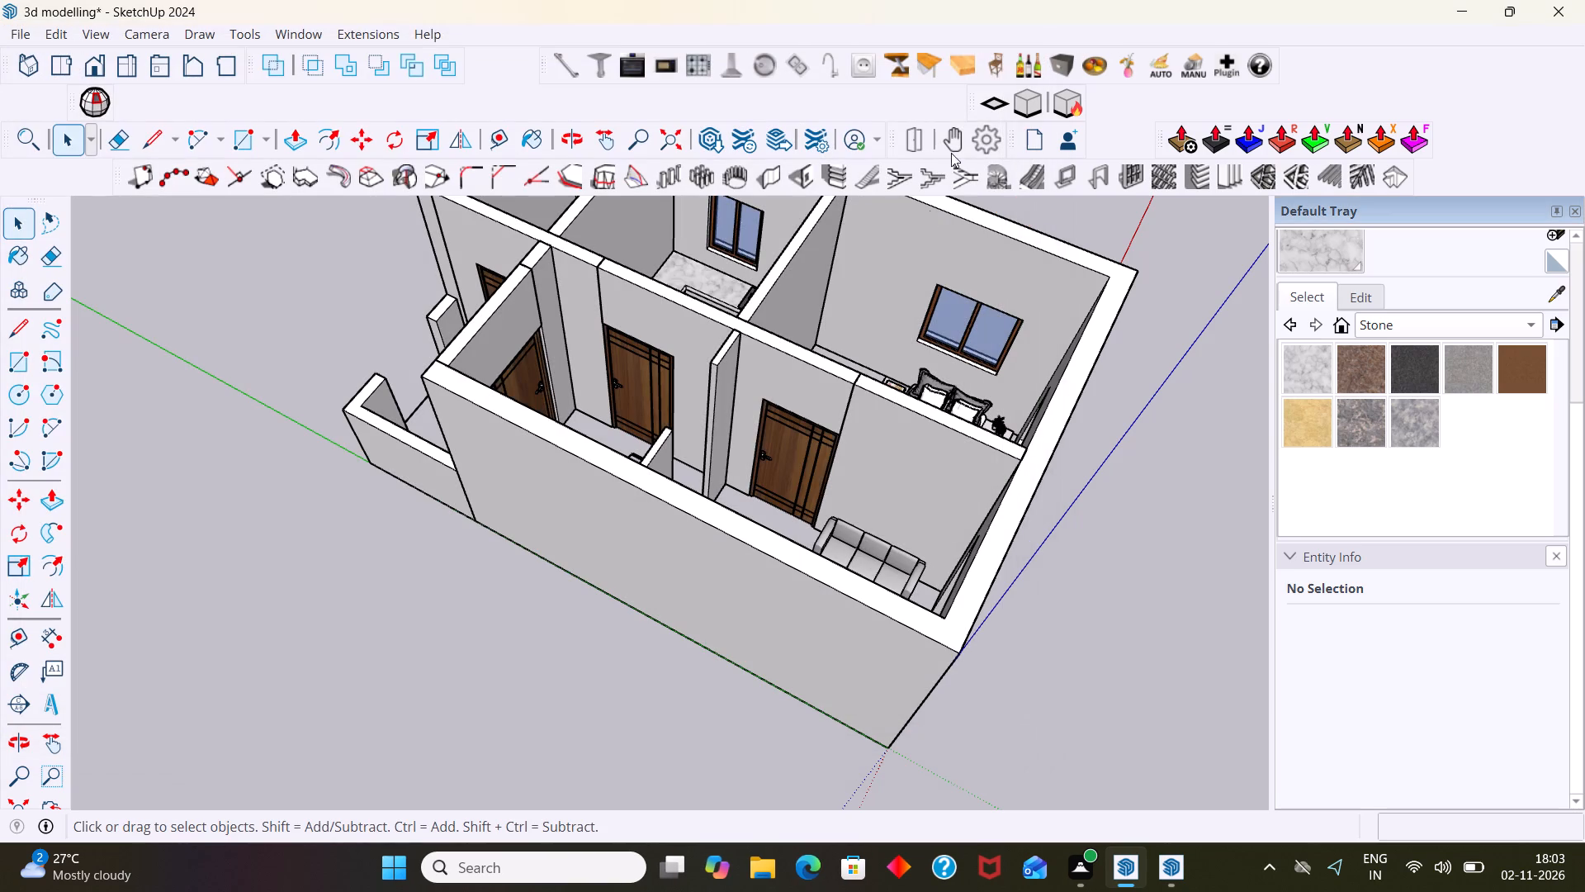
Open the Asian Paints Chromatics paint collection from the sketchup material library and browse its pink swatches.
scroll(937, 187, down, 3)
scroll(811, 415, up, 7)
scroll(801, 492, down, 4)
middle_drag(849, 656, 847, 657)
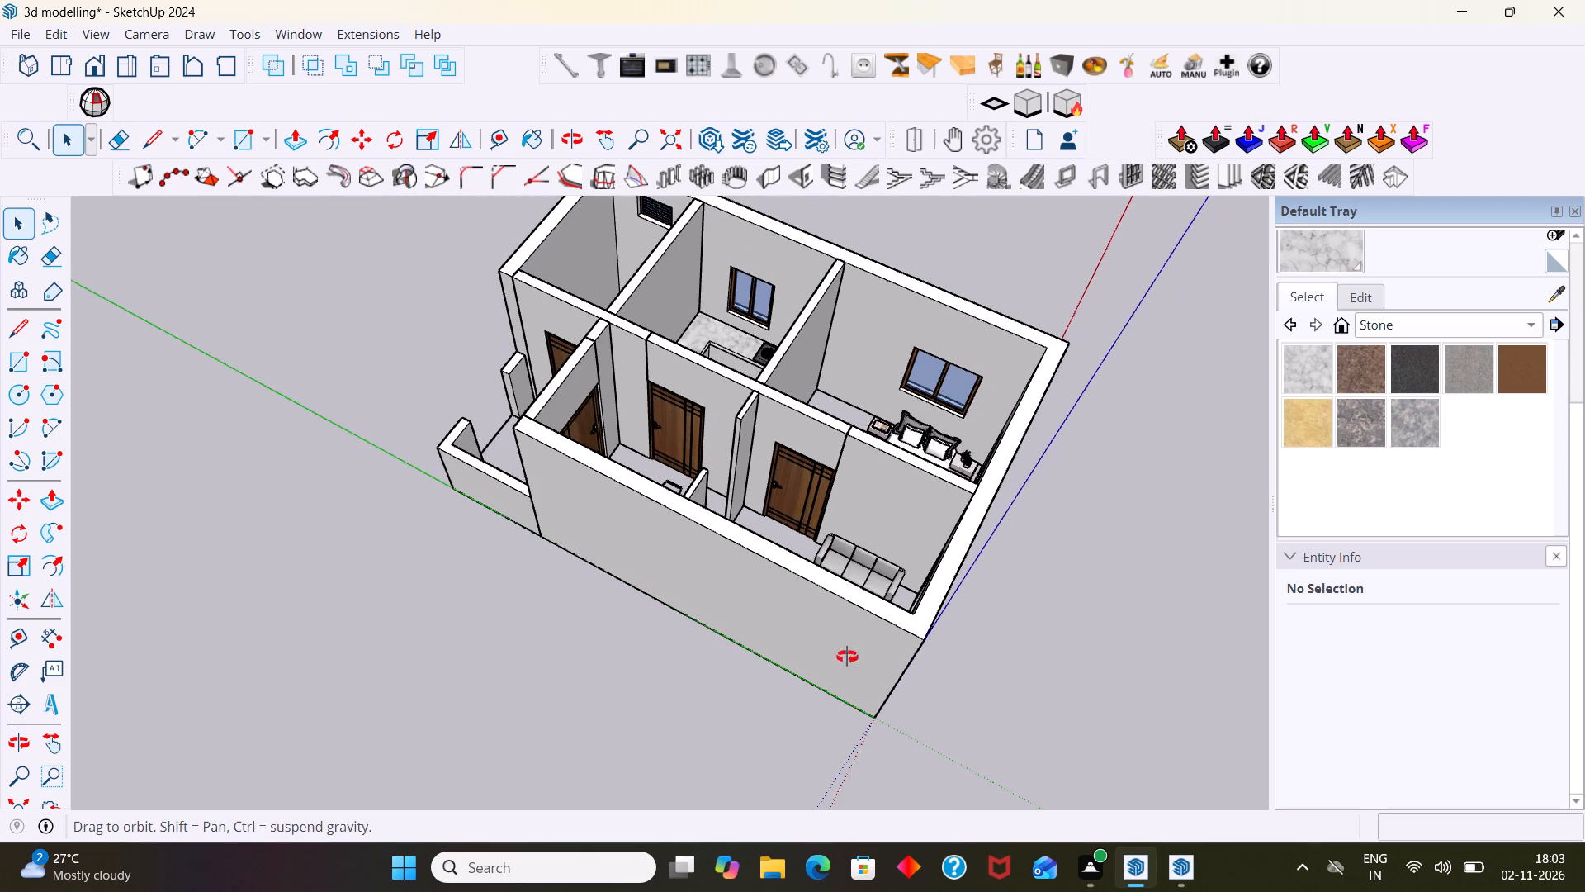
middle_drag(847, 657, 822, 649)
scroll(1460, 482, up, 3)
click(1535, 325)
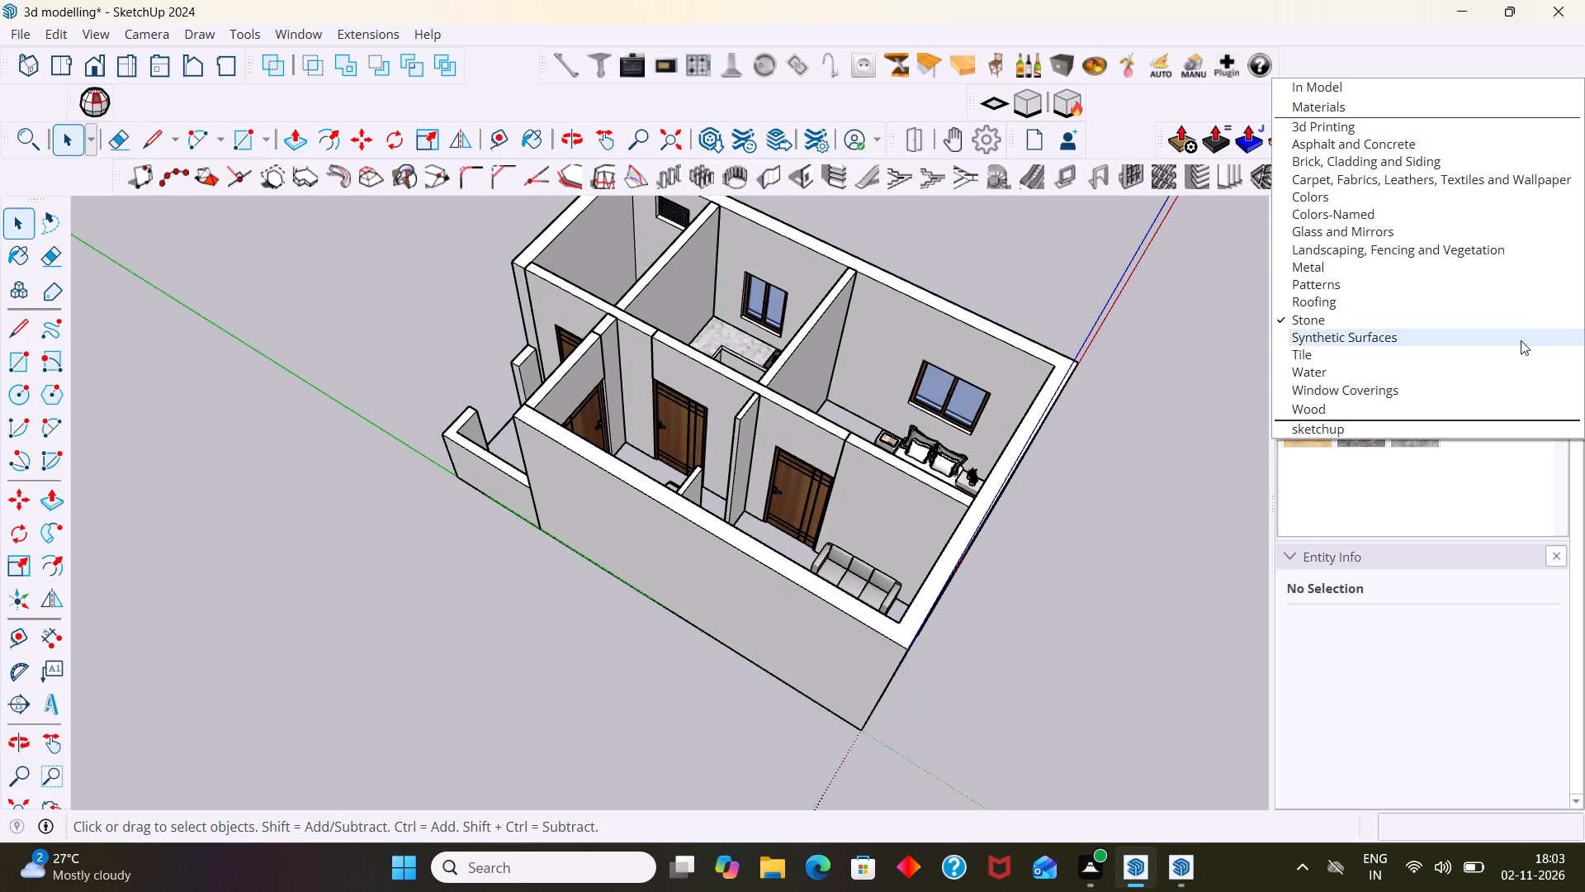
click(1354, 423)
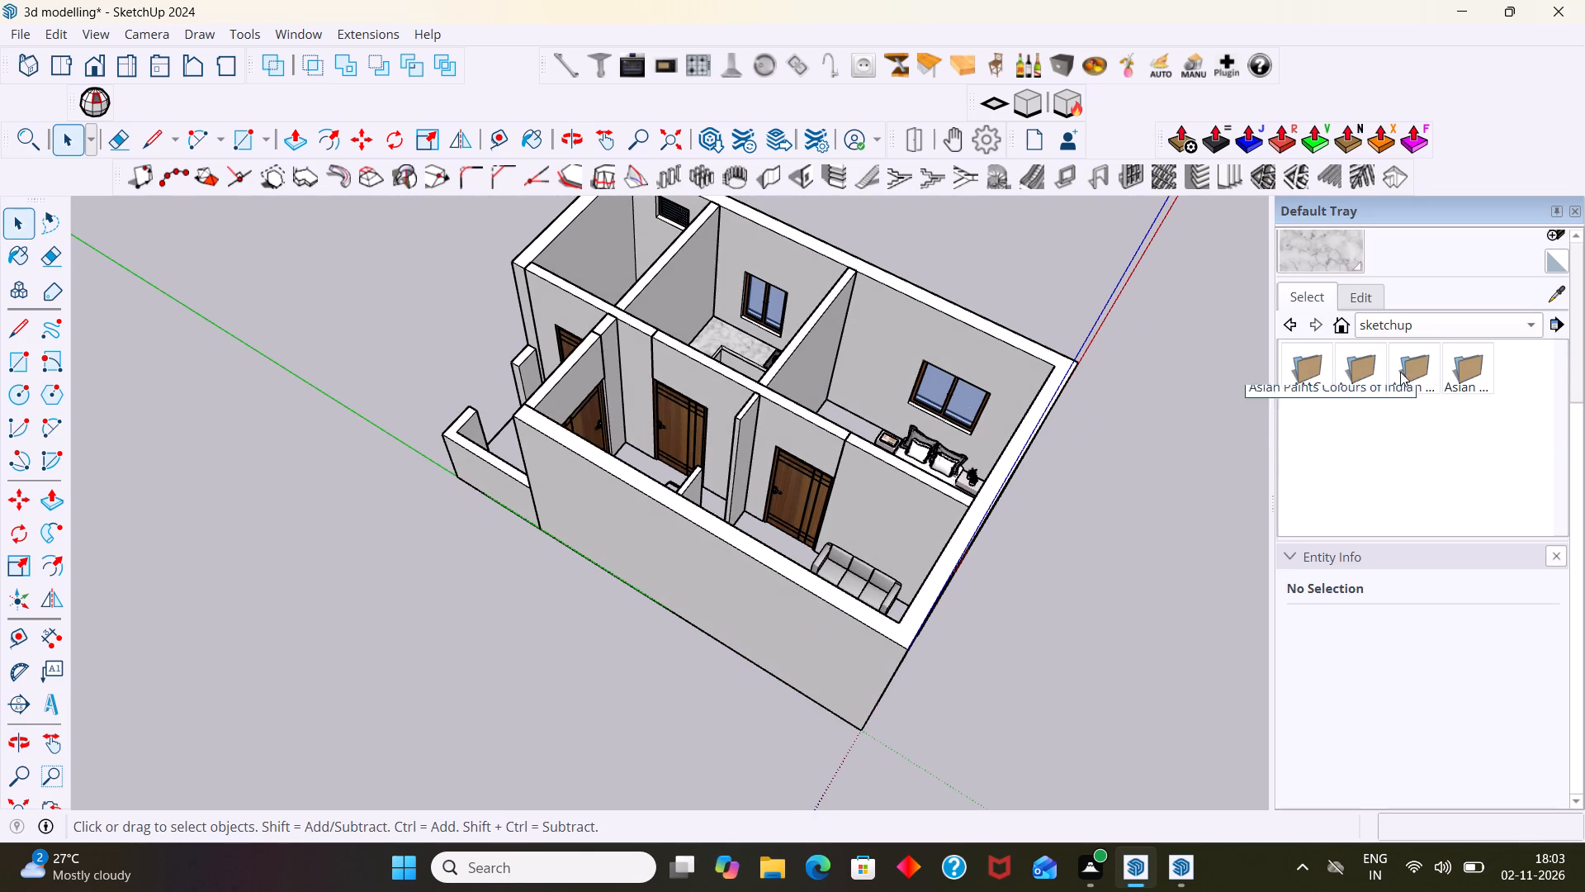
click(1343, 368)
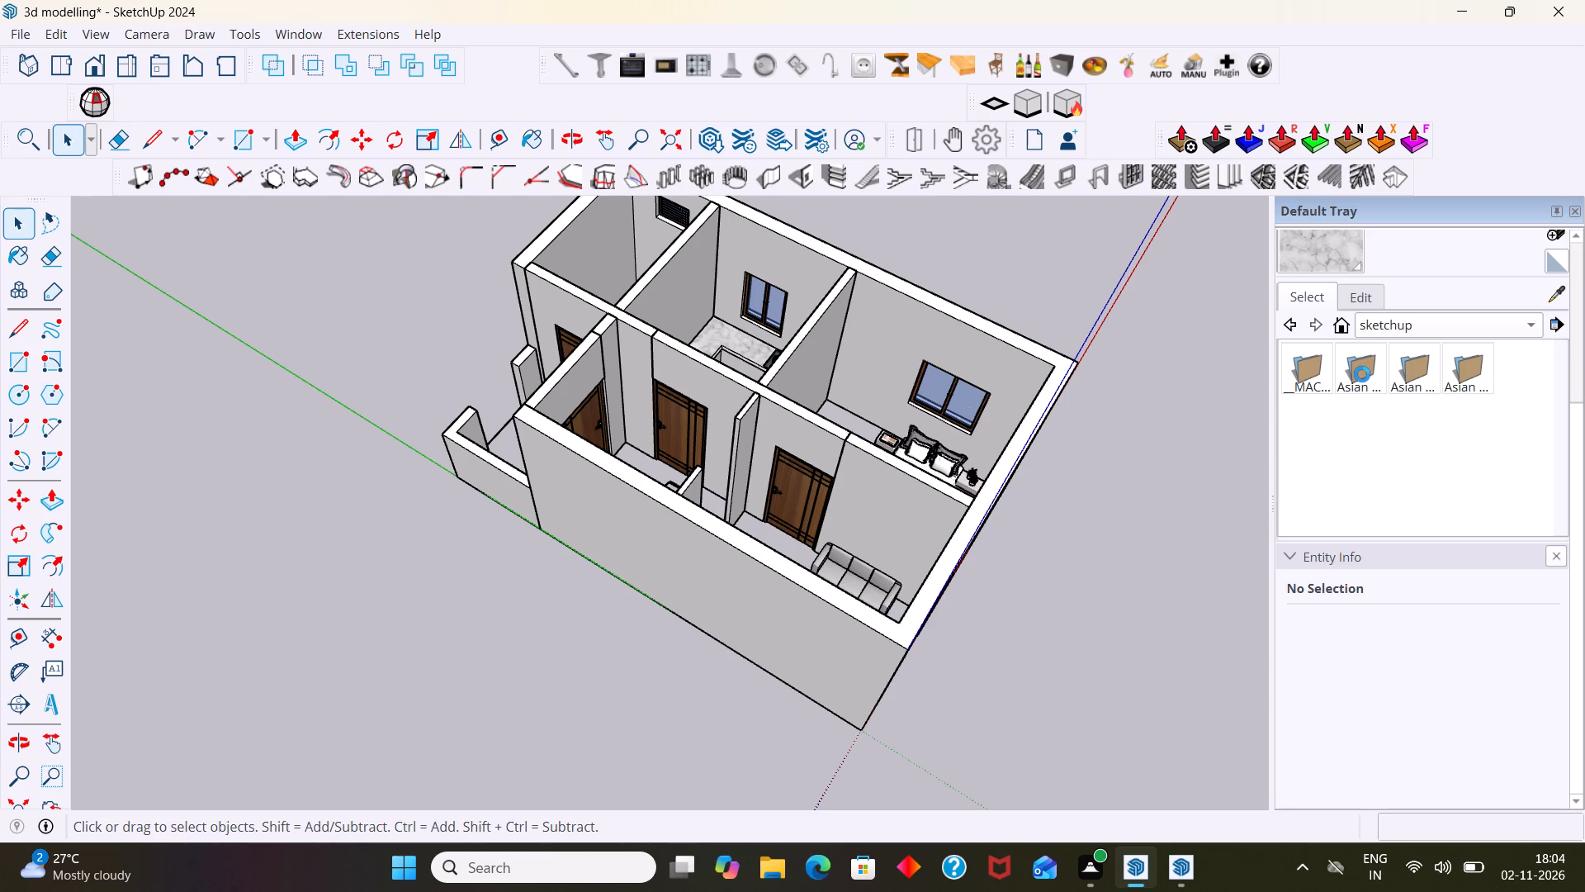
scroll(1310, 429, down, 2)
scroll(1310, 429, up, 2)
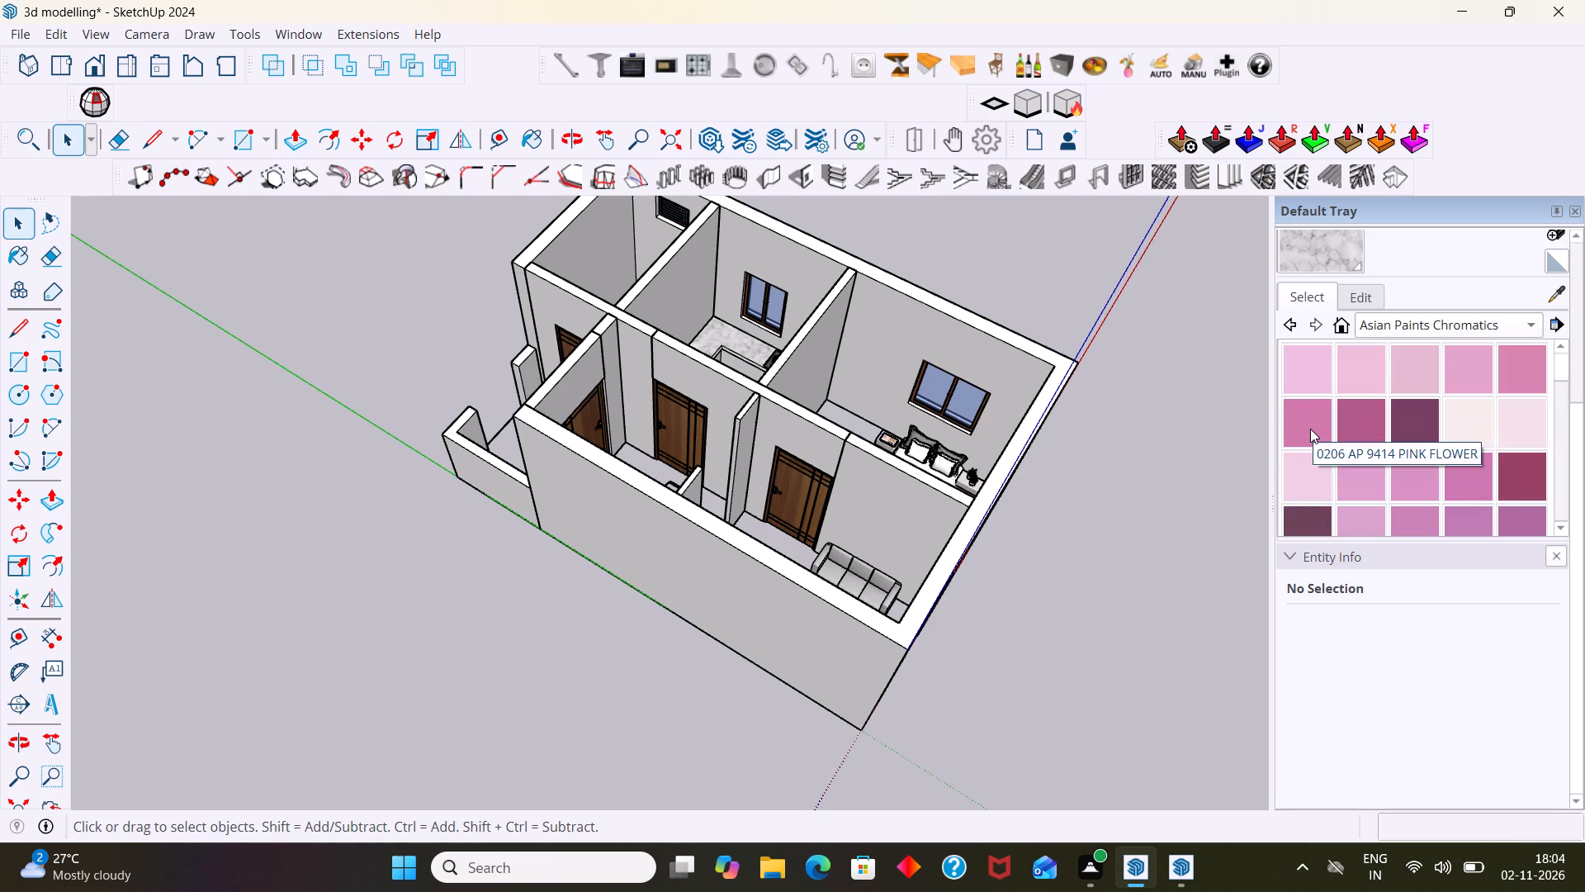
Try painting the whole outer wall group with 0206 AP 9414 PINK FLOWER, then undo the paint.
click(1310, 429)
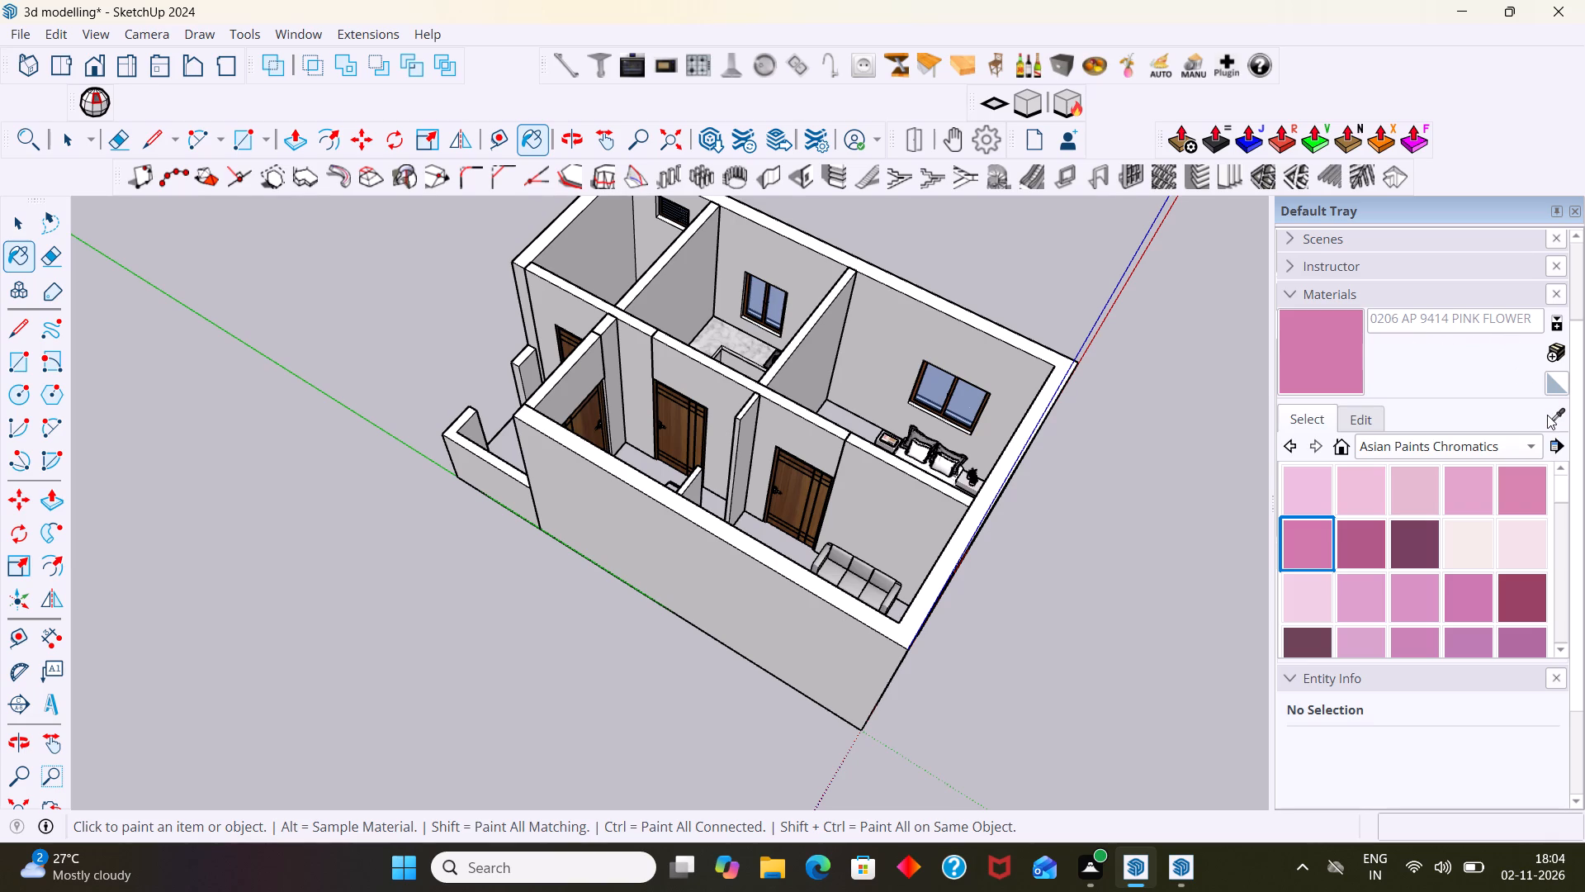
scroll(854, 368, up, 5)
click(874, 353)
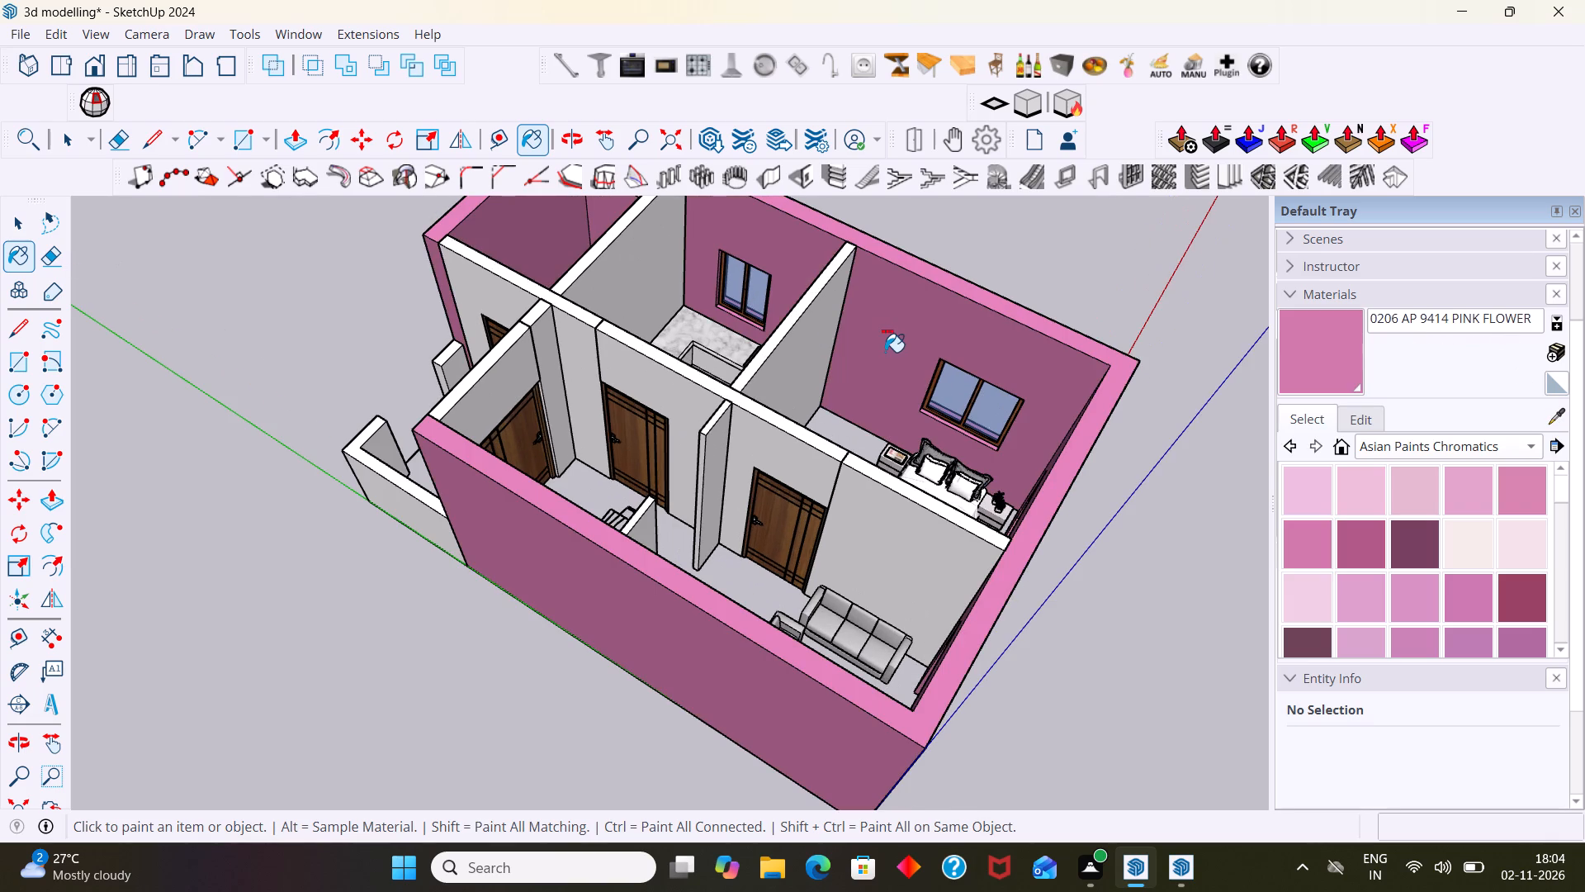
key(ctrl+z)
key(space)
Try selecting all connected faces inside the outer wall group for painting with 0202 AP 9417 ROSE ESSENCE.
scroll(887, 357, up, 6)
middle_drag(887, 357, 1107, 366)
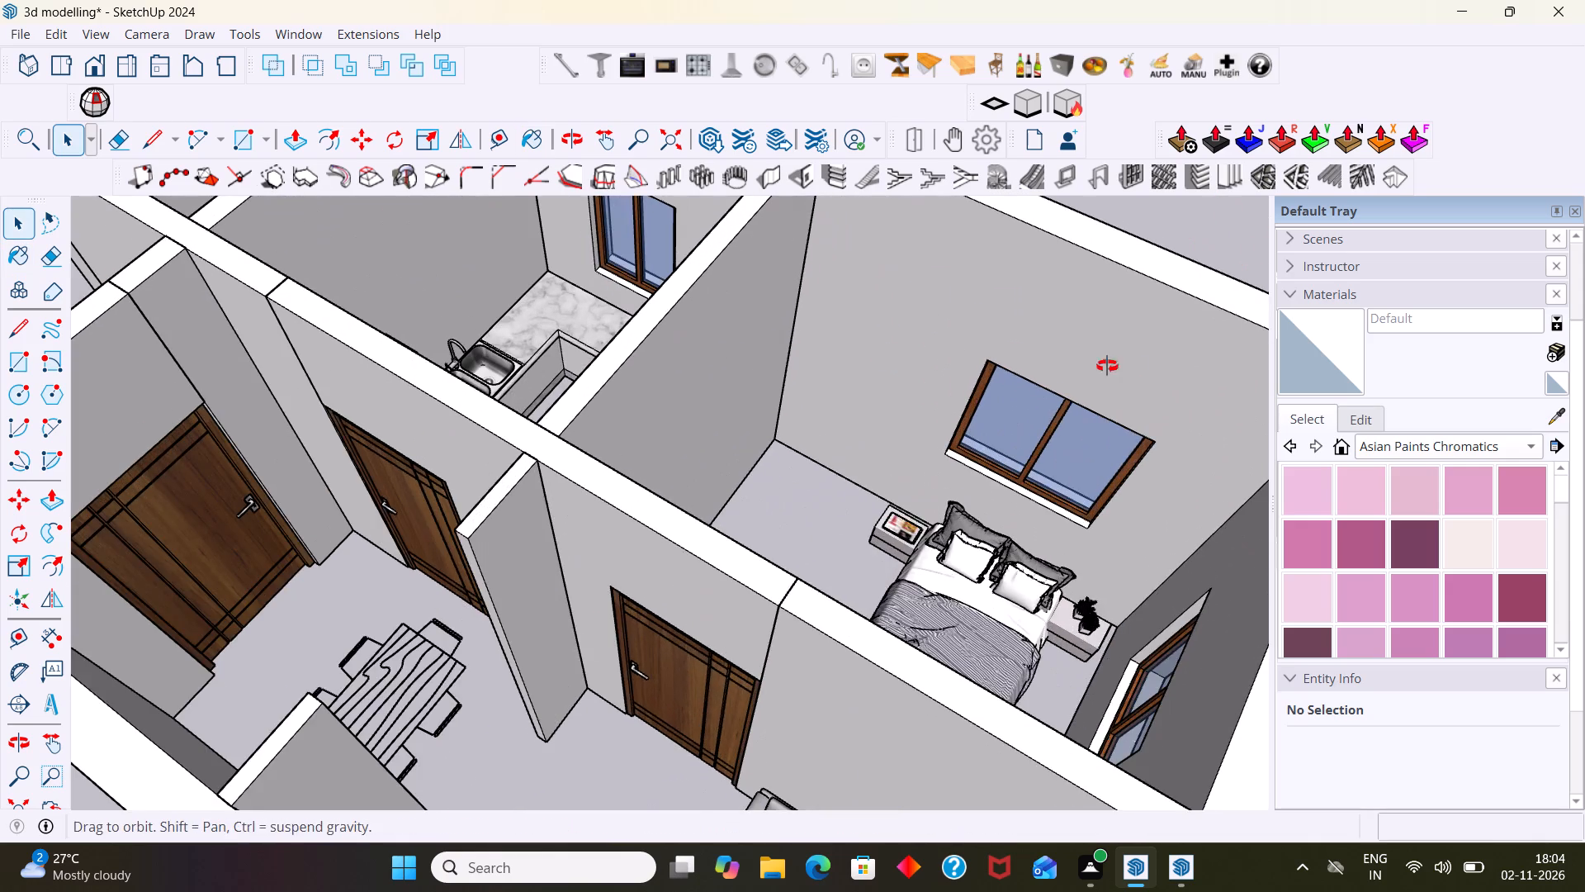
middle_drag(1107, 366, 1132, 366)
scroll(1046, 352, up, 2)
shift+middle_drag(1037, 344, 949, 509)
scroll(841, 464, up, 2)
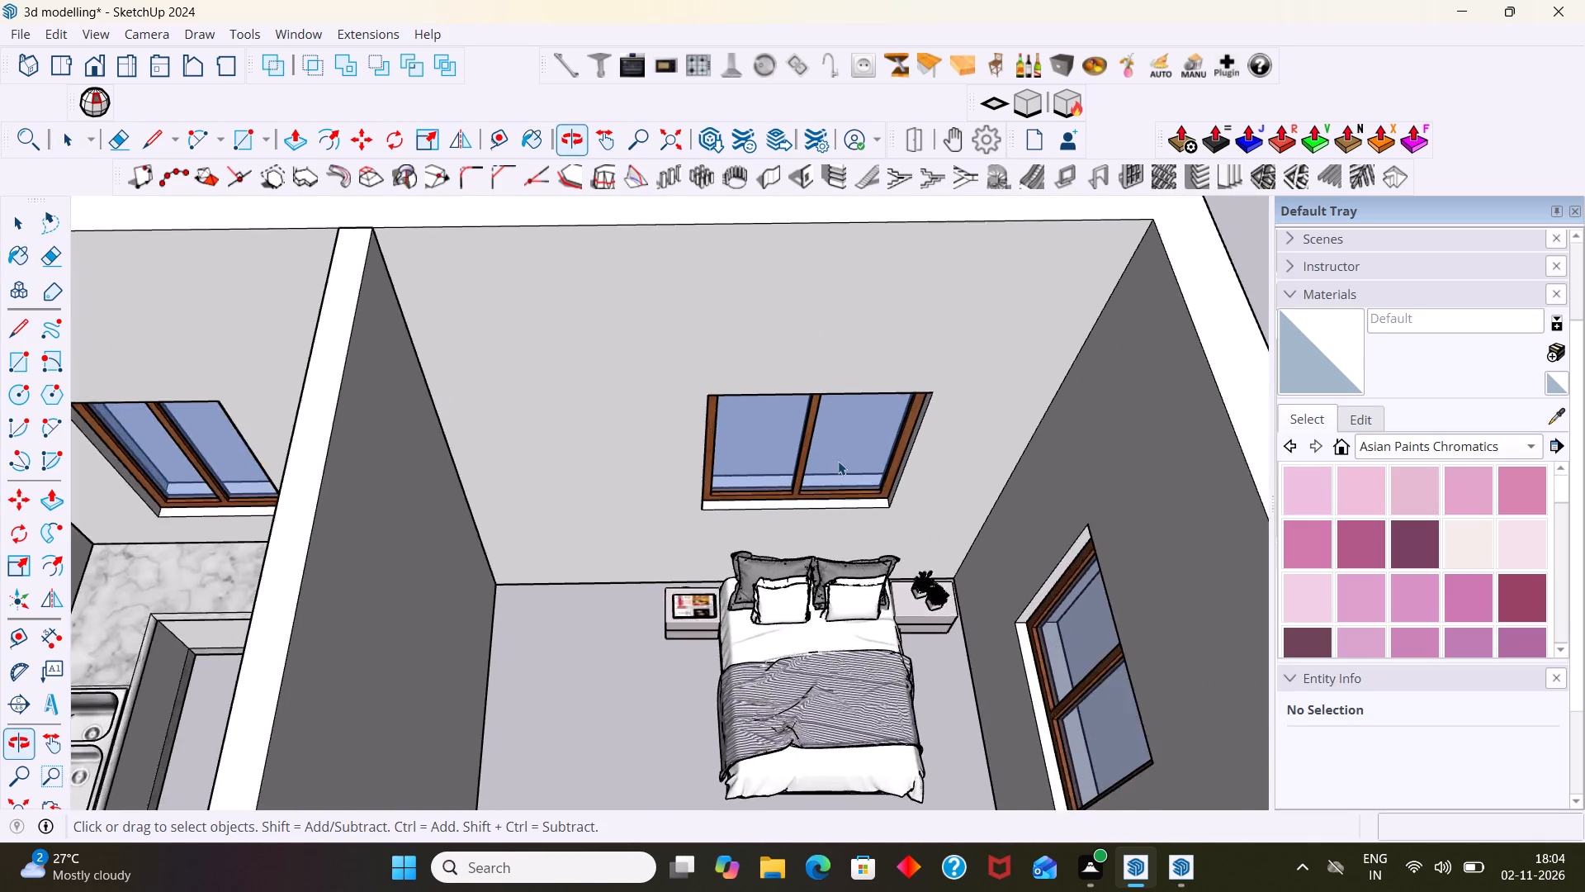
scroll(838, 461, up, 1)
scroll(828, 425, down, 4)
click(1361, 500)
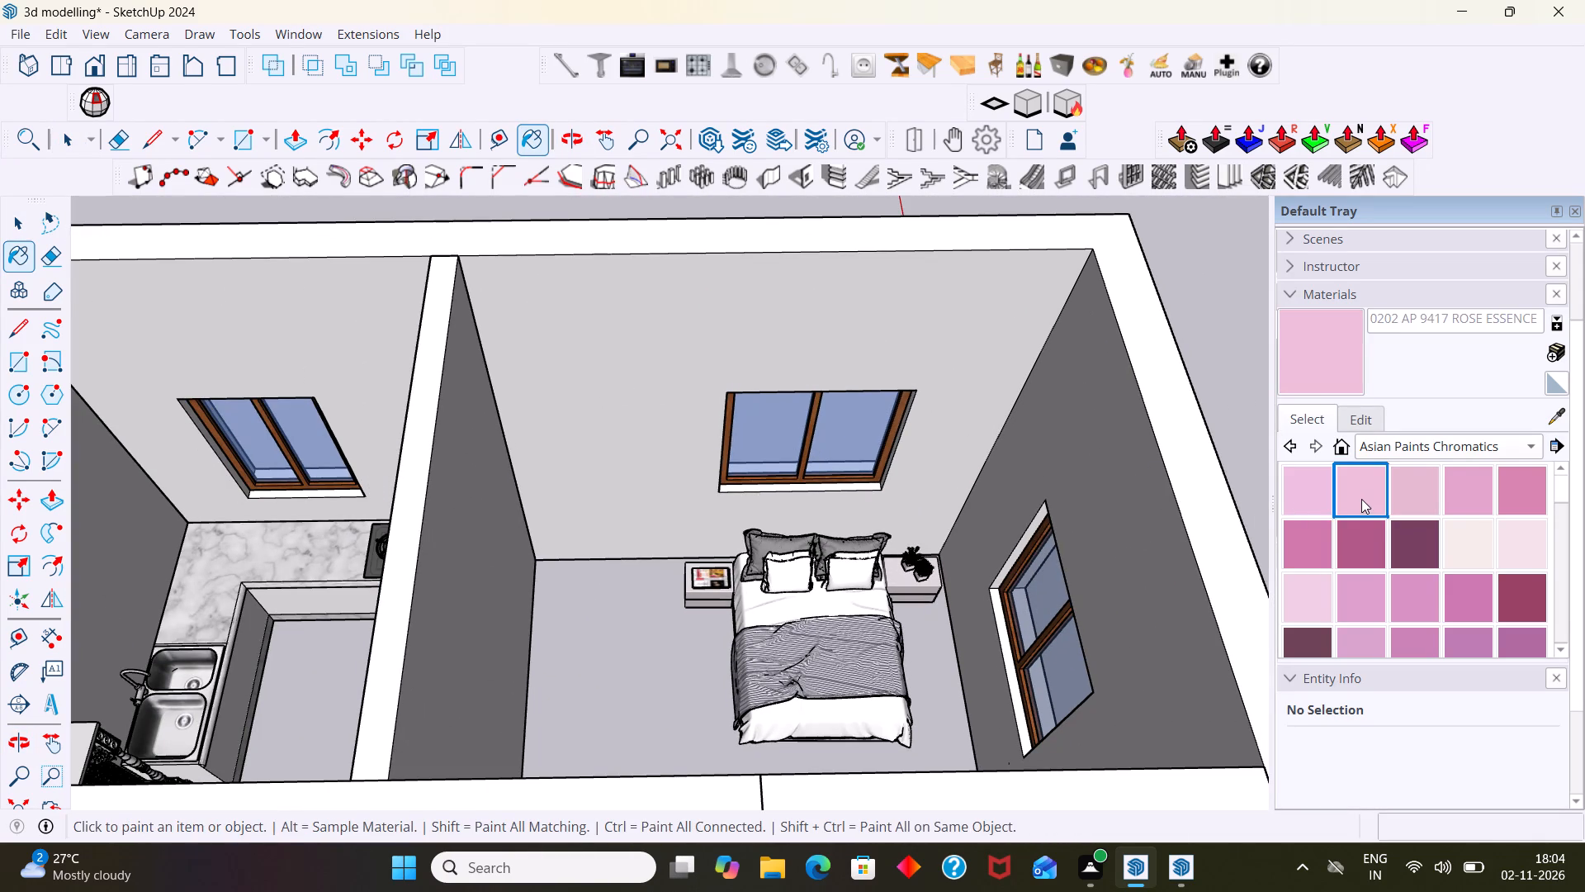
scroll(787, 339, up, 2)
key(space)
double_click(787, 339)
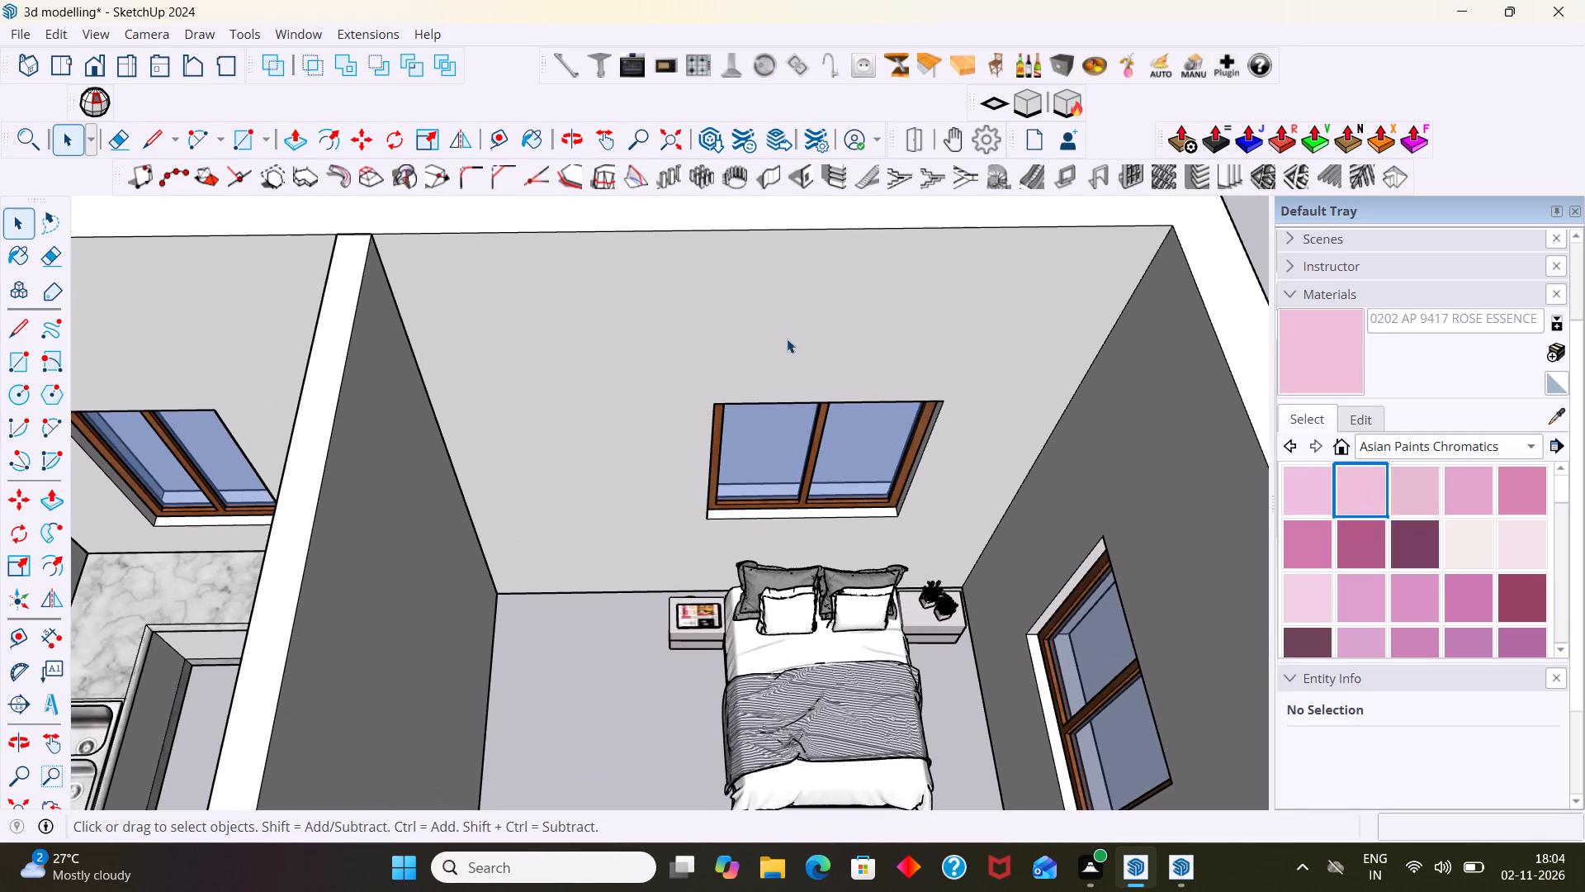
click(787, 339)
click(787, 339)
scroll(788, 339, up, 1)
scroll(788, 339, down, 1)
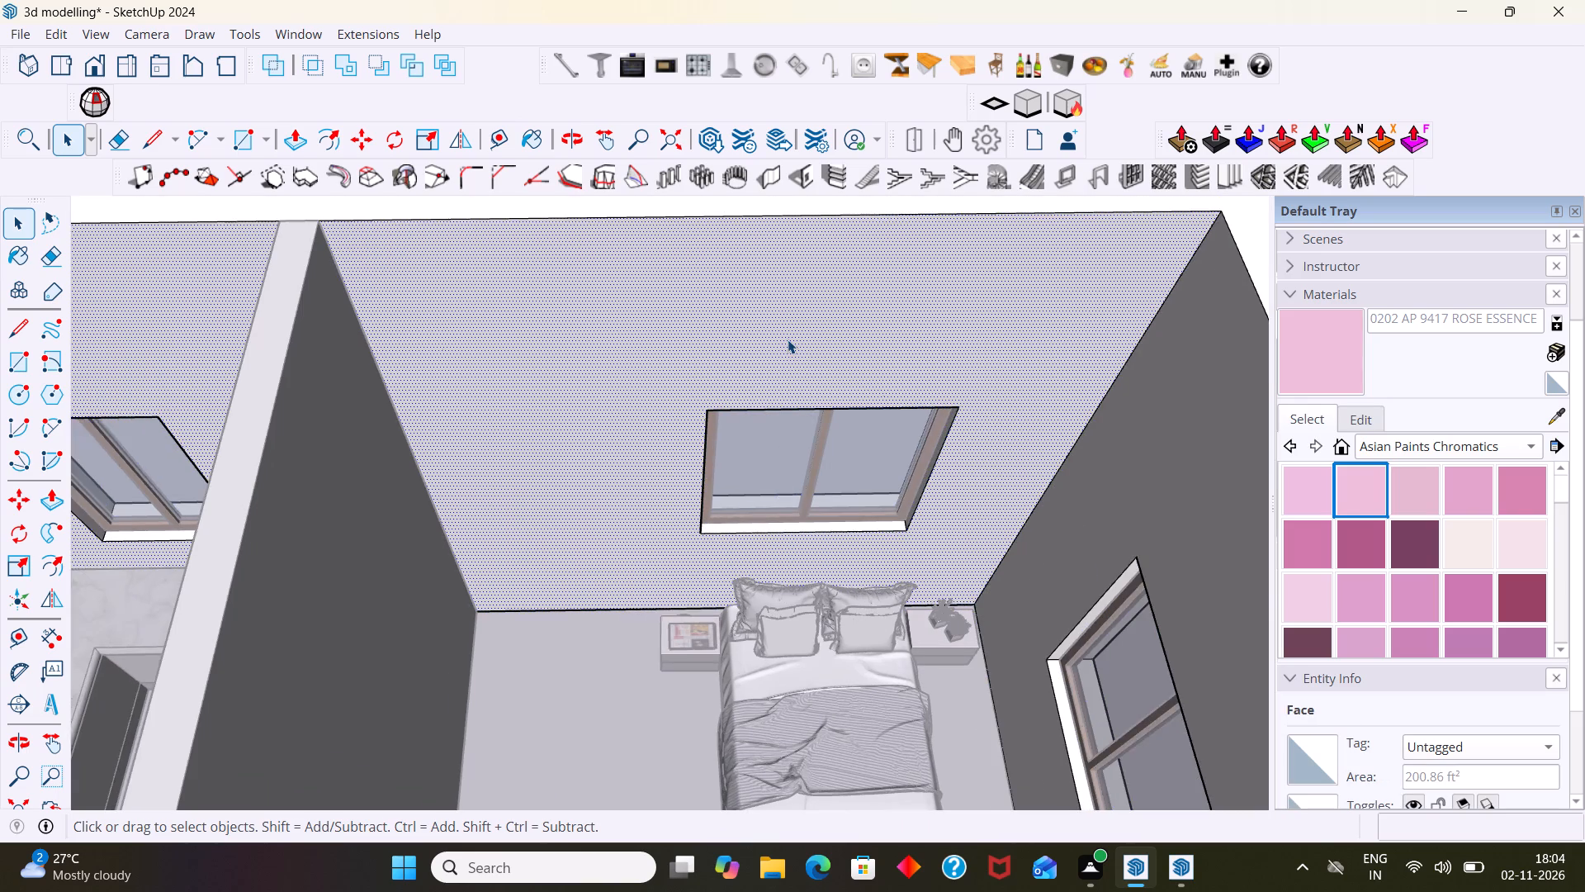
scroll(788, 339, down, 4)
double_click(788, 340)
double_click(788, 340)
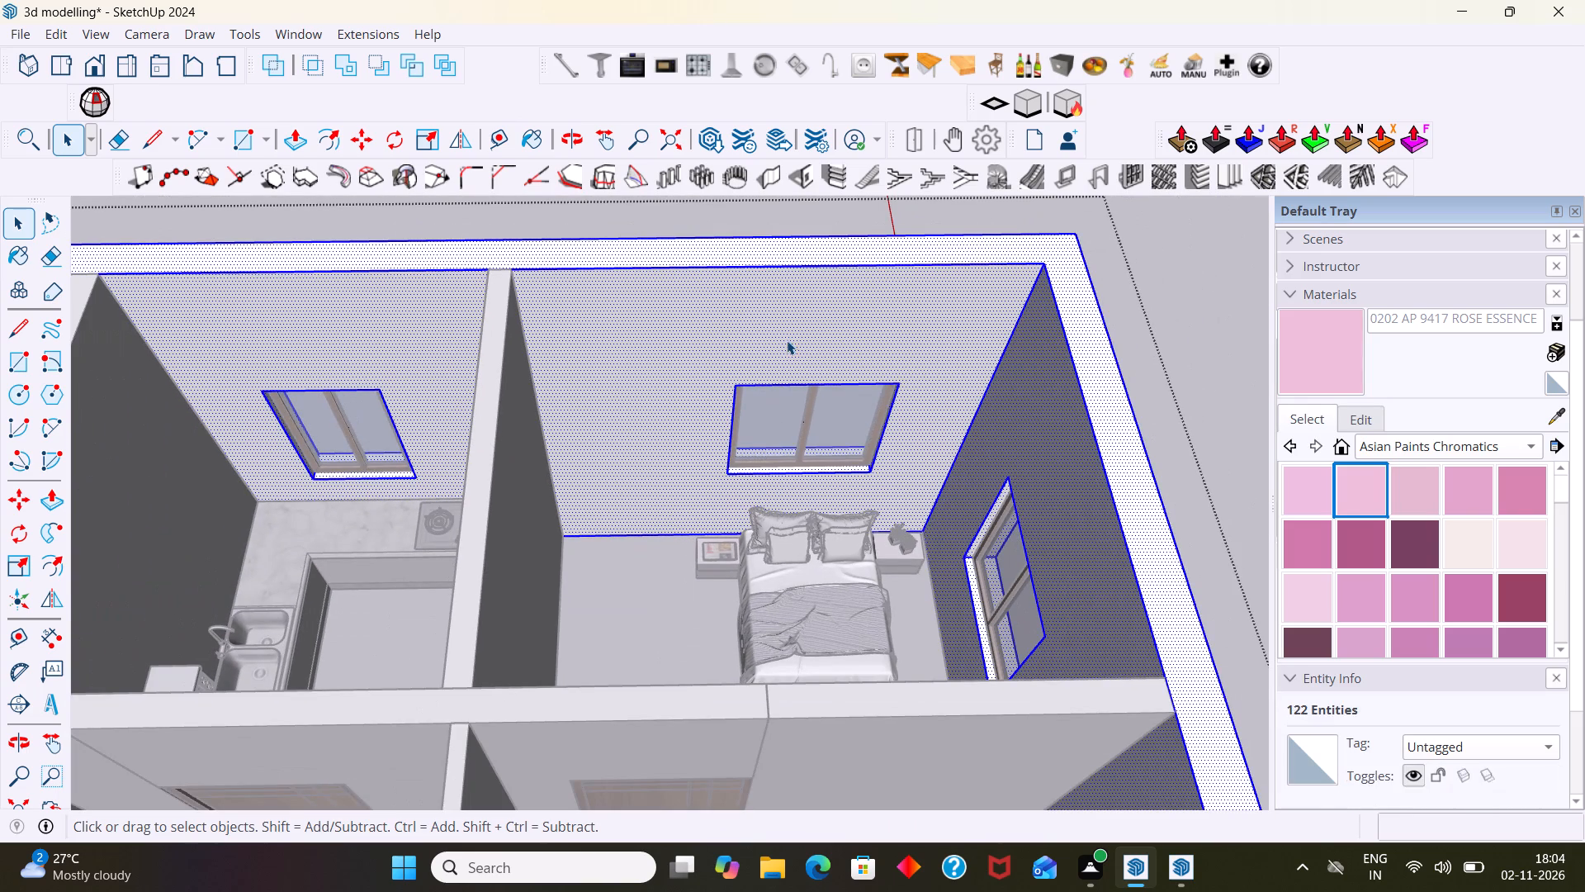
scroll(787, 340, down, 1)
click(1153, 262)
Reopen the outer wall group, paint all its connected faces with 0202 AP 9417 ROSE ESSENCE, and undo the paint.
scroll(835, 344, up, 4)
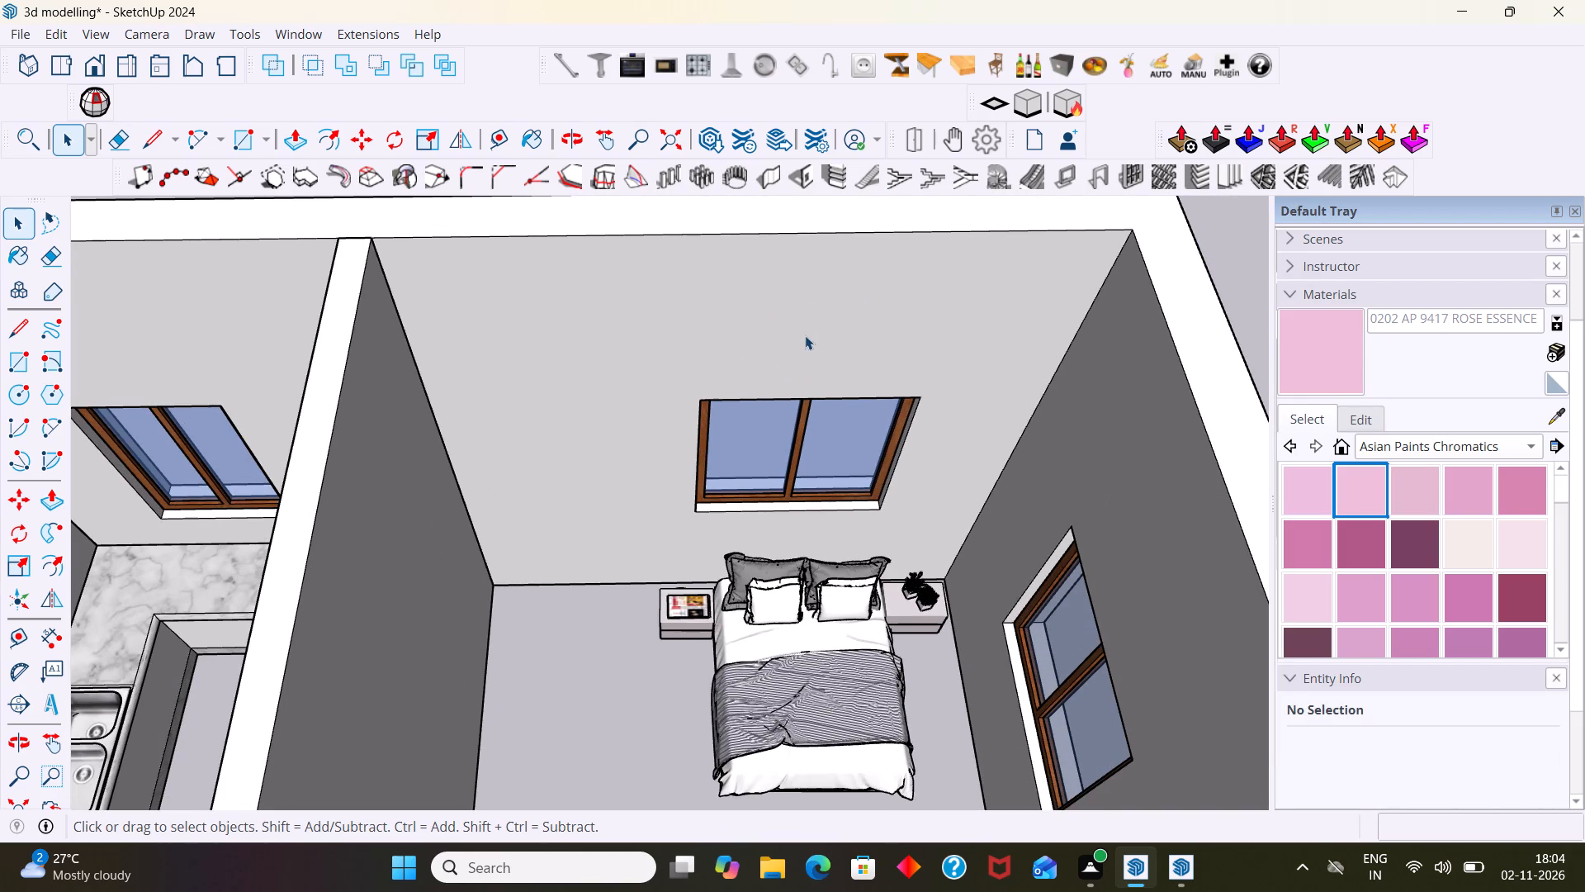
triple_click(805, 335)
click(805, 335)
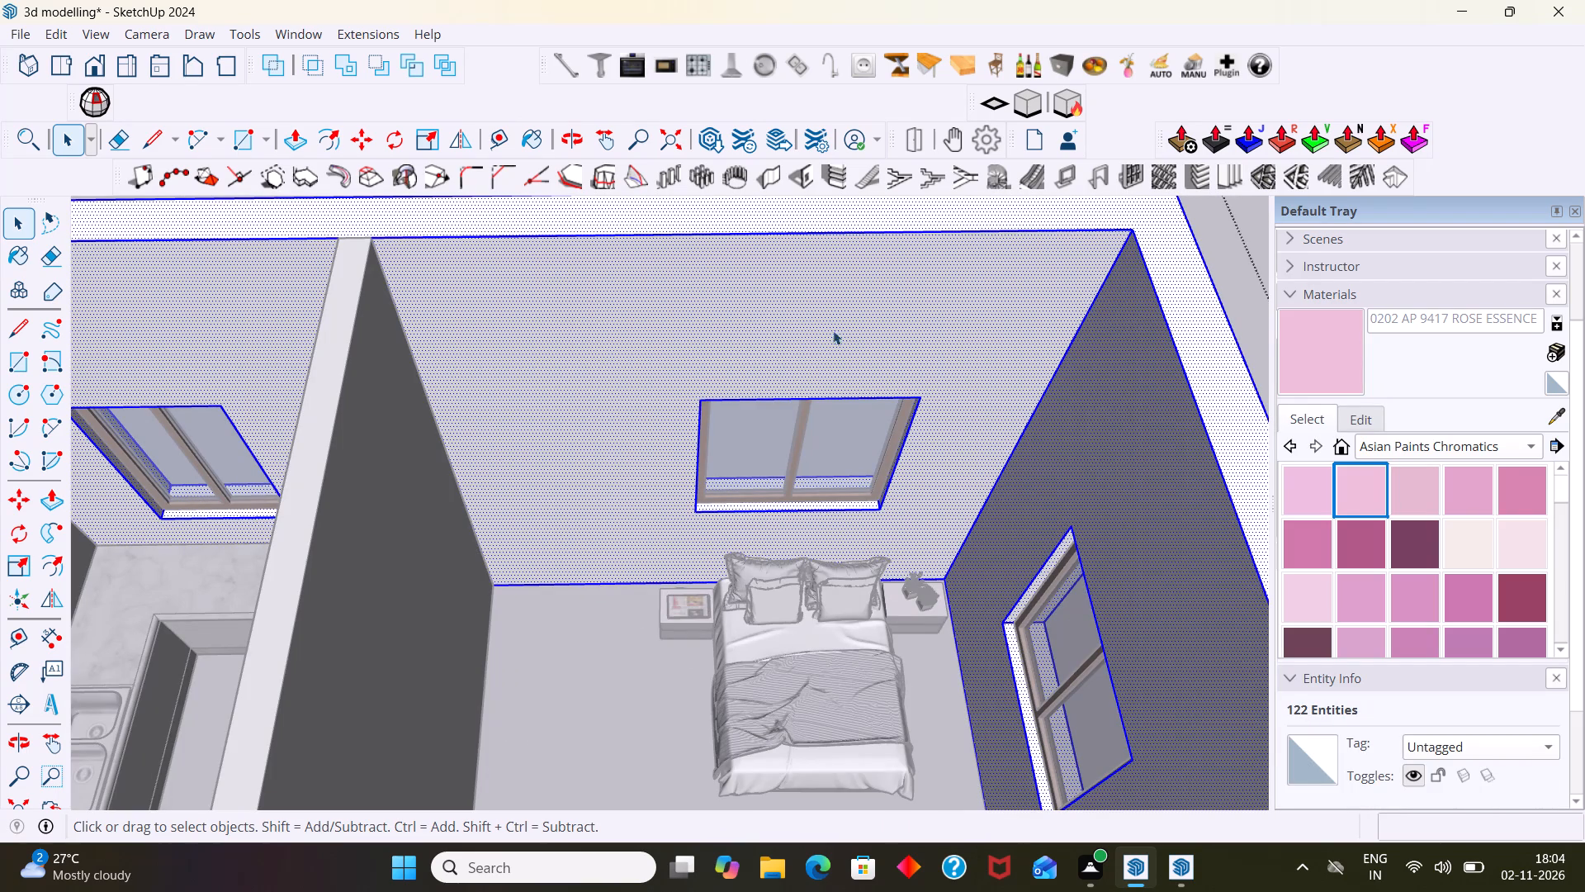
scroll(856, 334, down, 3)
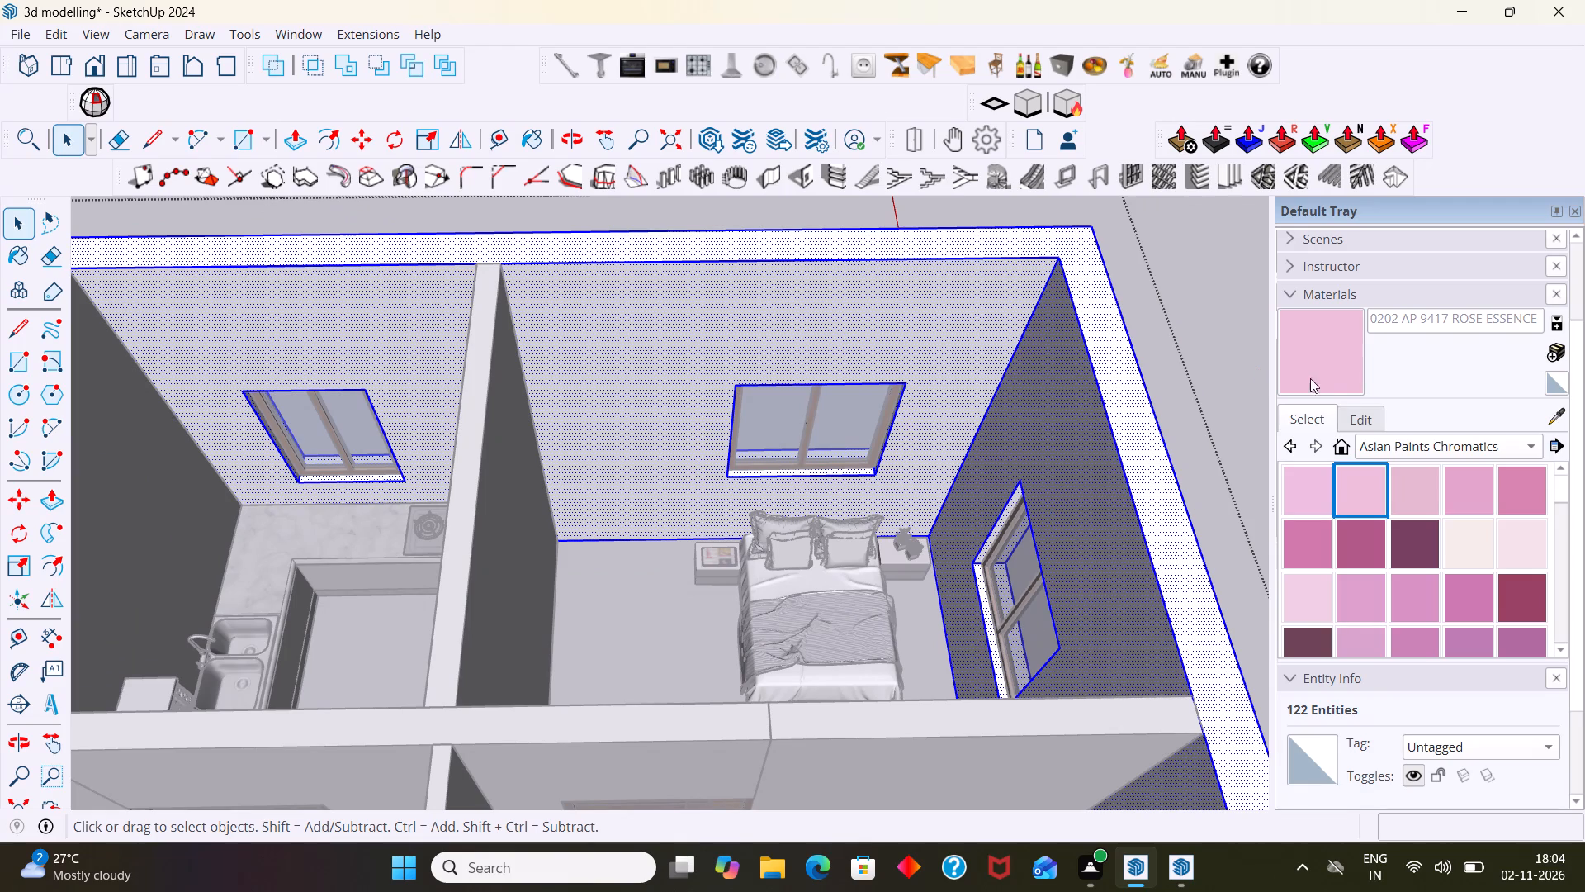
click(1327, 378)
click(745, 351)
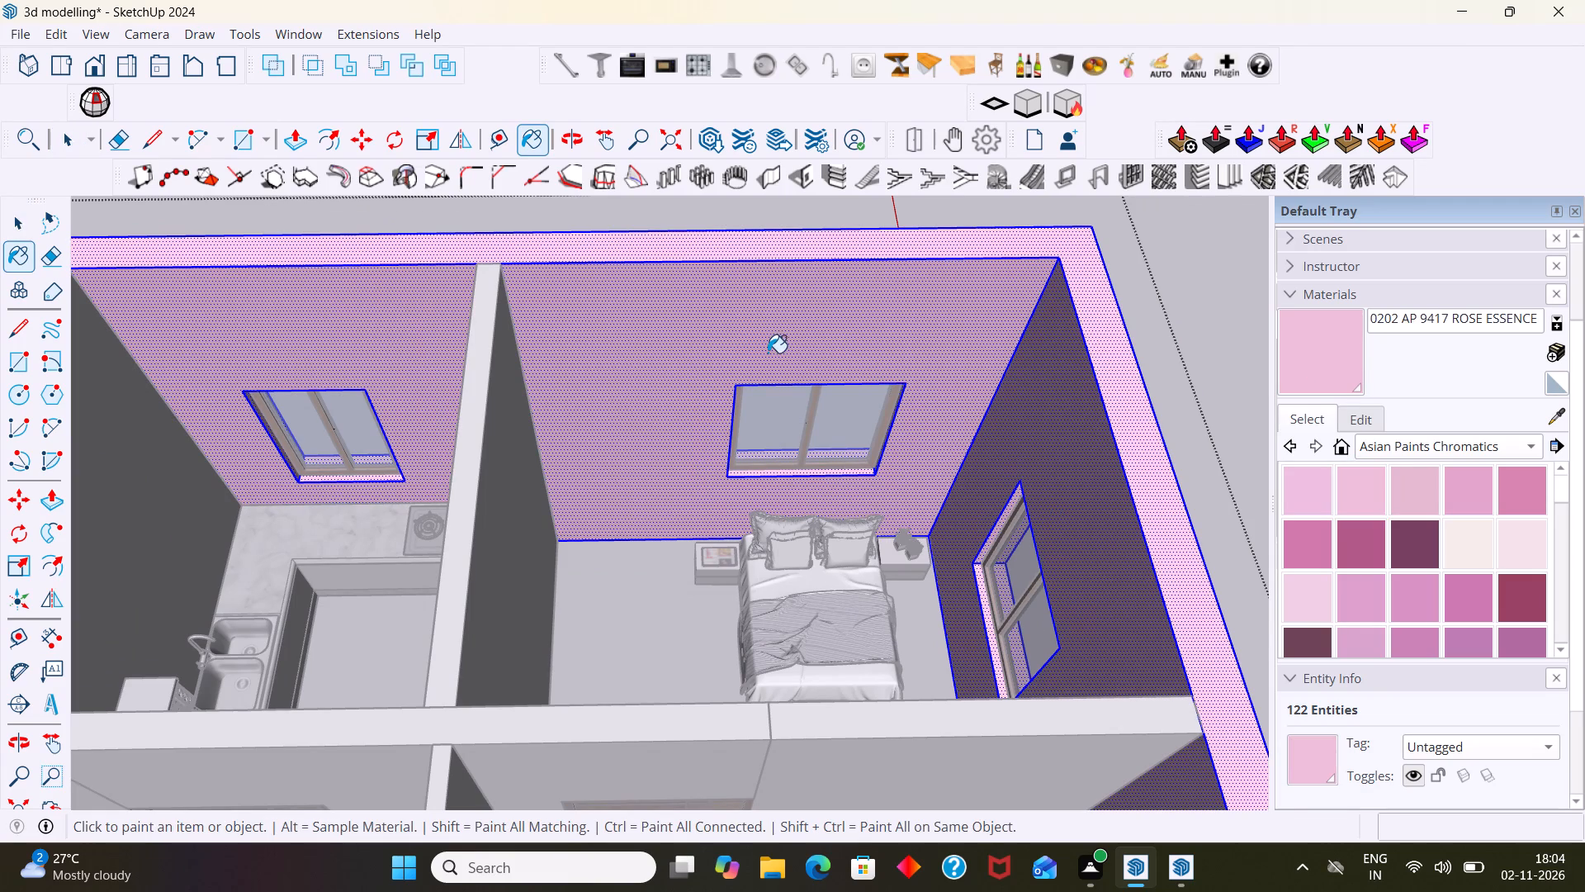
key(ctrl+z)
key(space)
Paint only the inner wall face behind the bed, inside the outer wall group, with 0201 AP 9425 OUTDOOR PINK.
triple_click(806, 357)
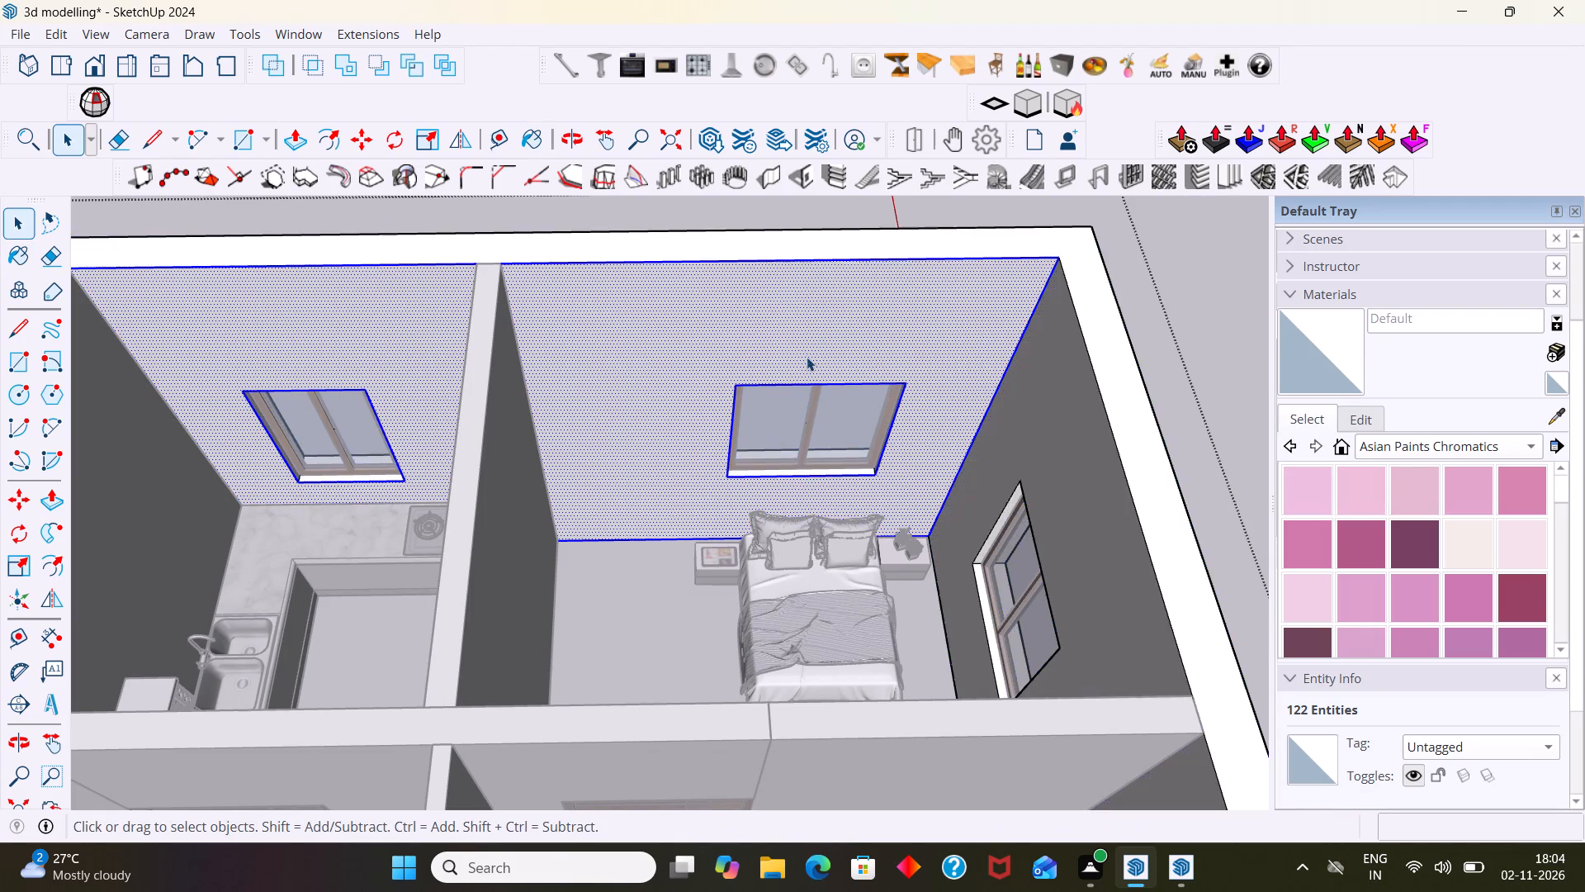
scroll(807, 355, up, 4)
scroll(807, 355, down, 5)
click(806, 355)
scroll(806, 355, up, 2)
click(1316, 487)
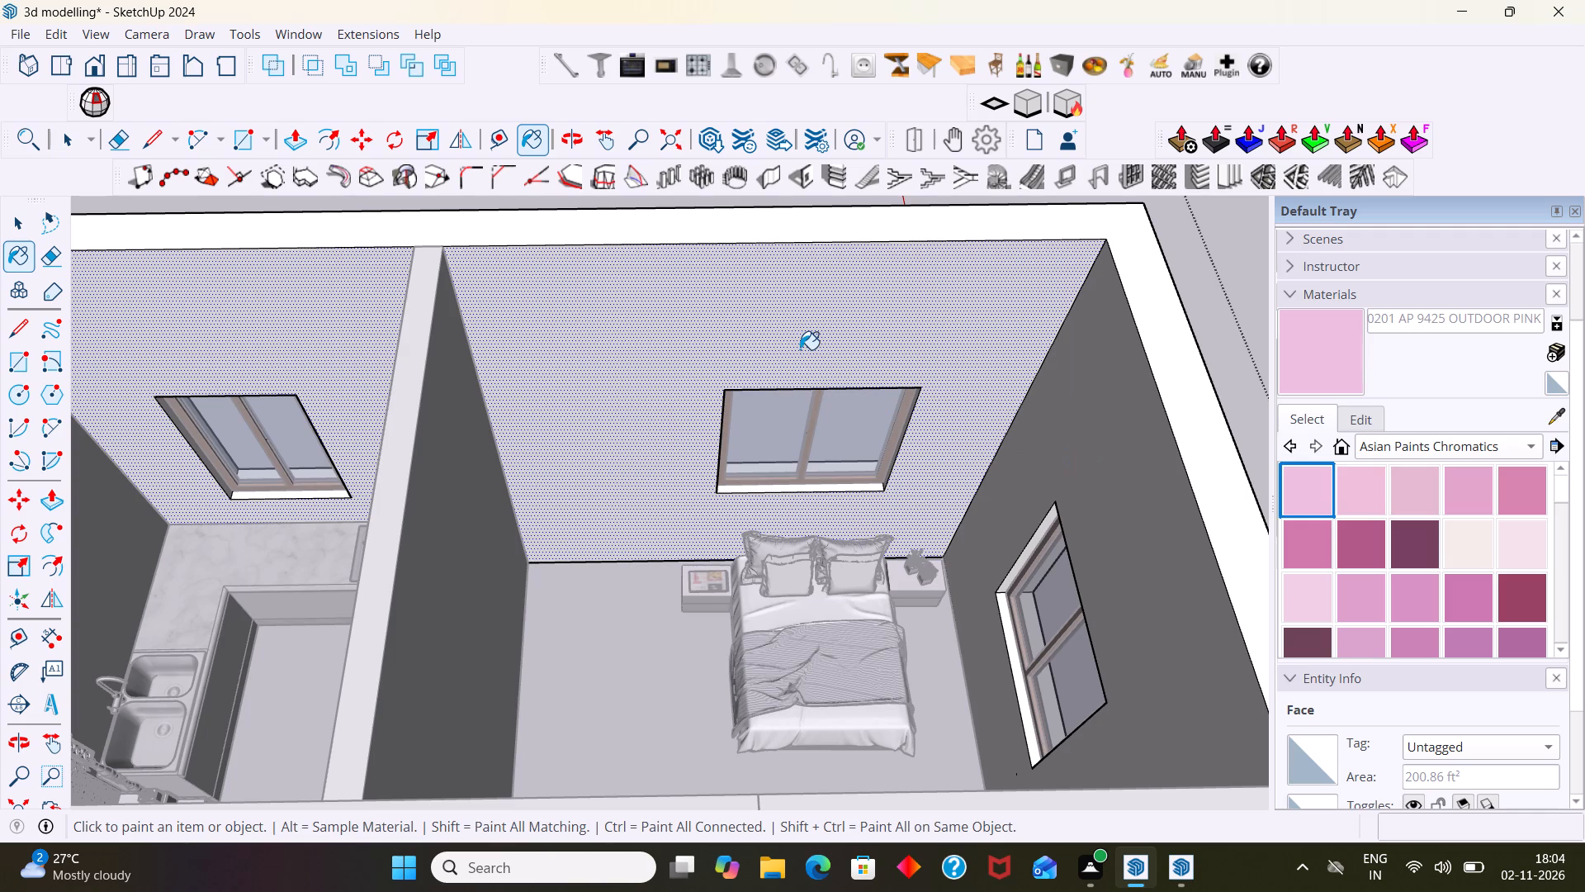
click(800, 349)
scroll(804, 357, down, 2)
key(space)
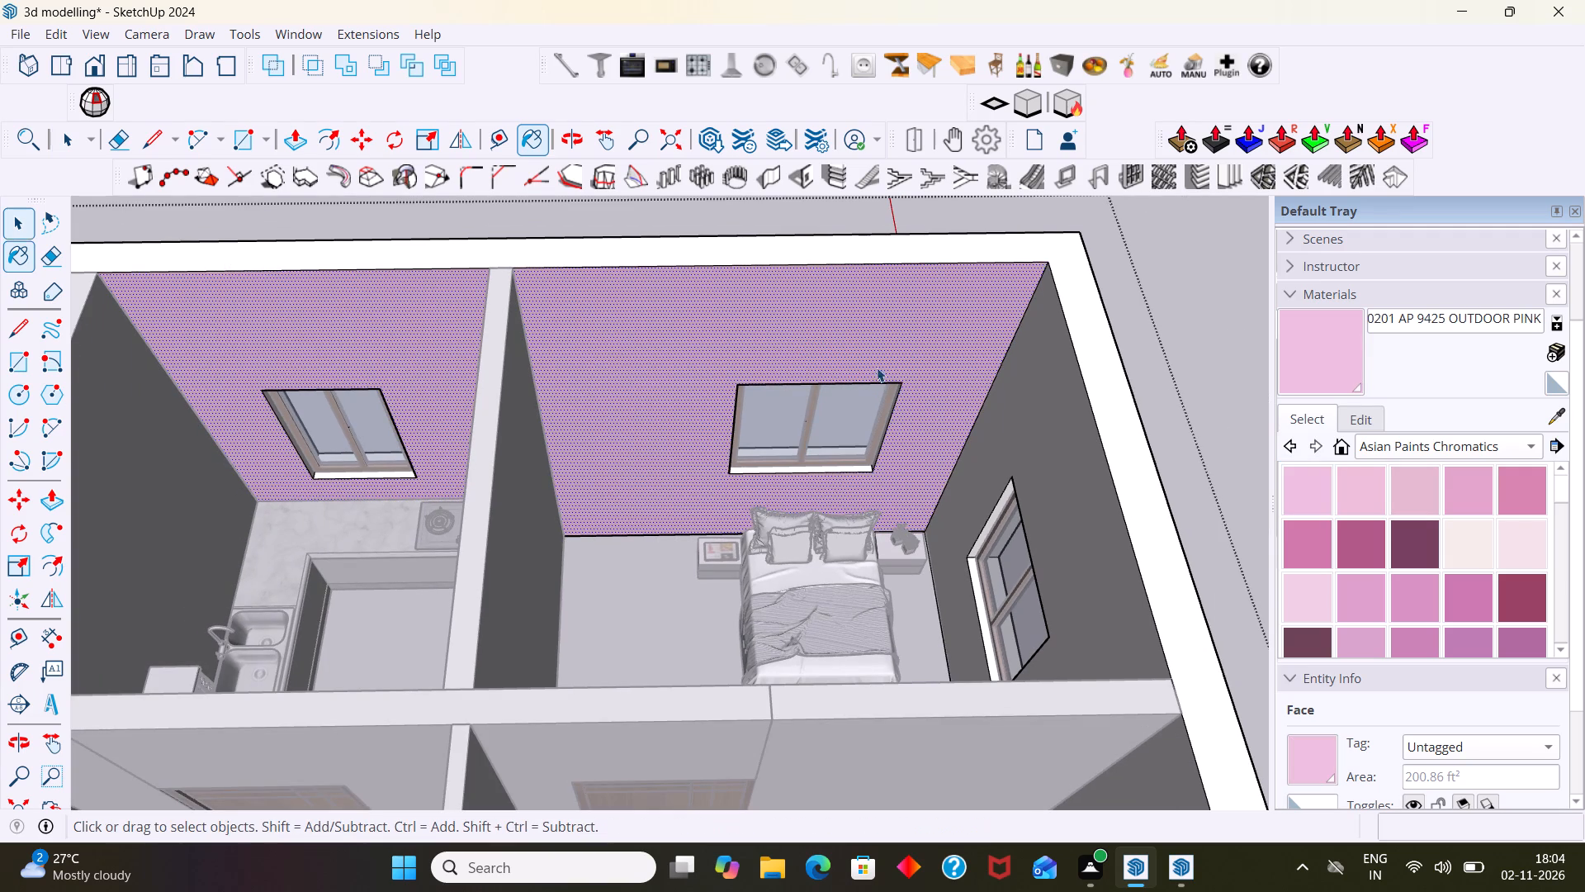
click(1221, 276)
Examine the pink wall across the bedroom, kitchen and bathroom from several angles and look through further paint swatches.
scroll(1153, 303, down, 1)
middle_drag(804, 387, 847, 213)
scroll(777, 304, up, 3)
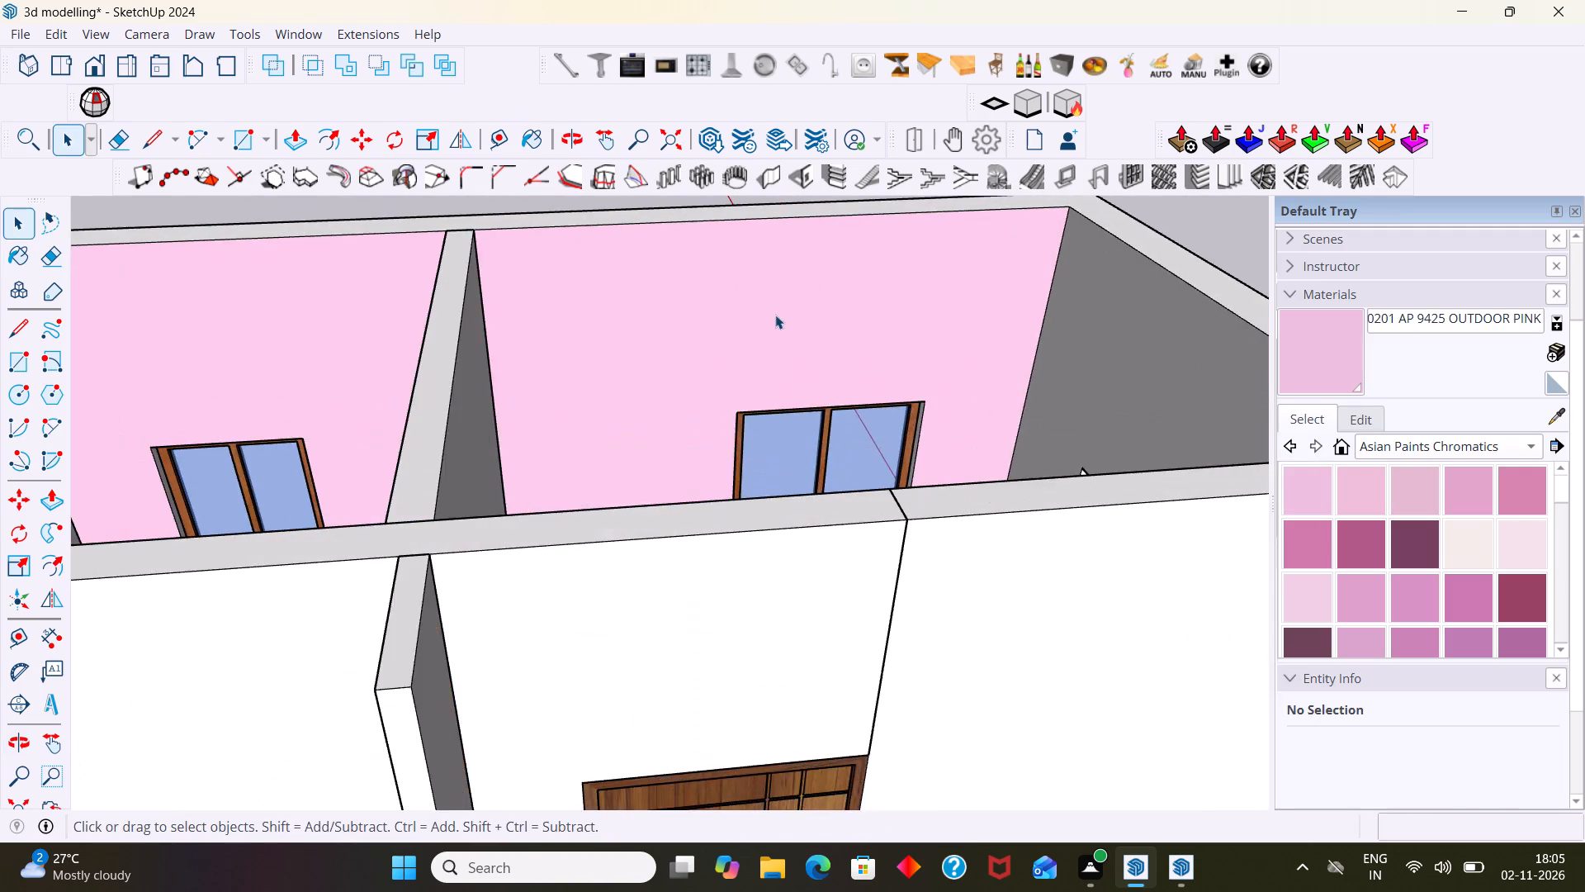
middle_drag(771, 370, 590, 460)
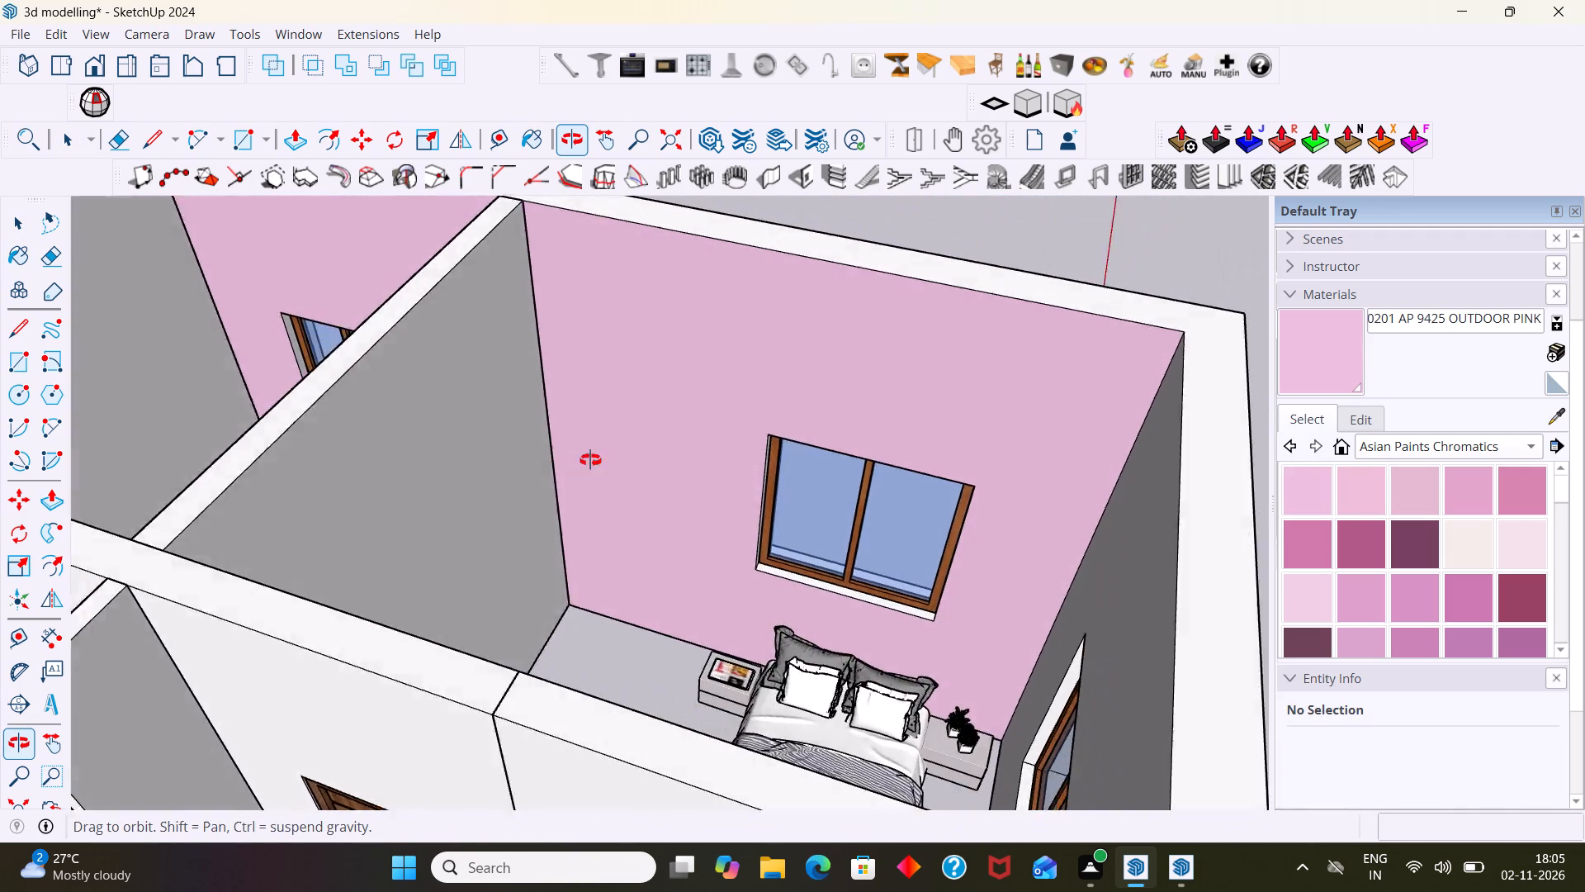
middle_drag(590, 460, 860, 515)
scroll(615, 411, up, 6)
middle_drag(640, 413, 640, 398)
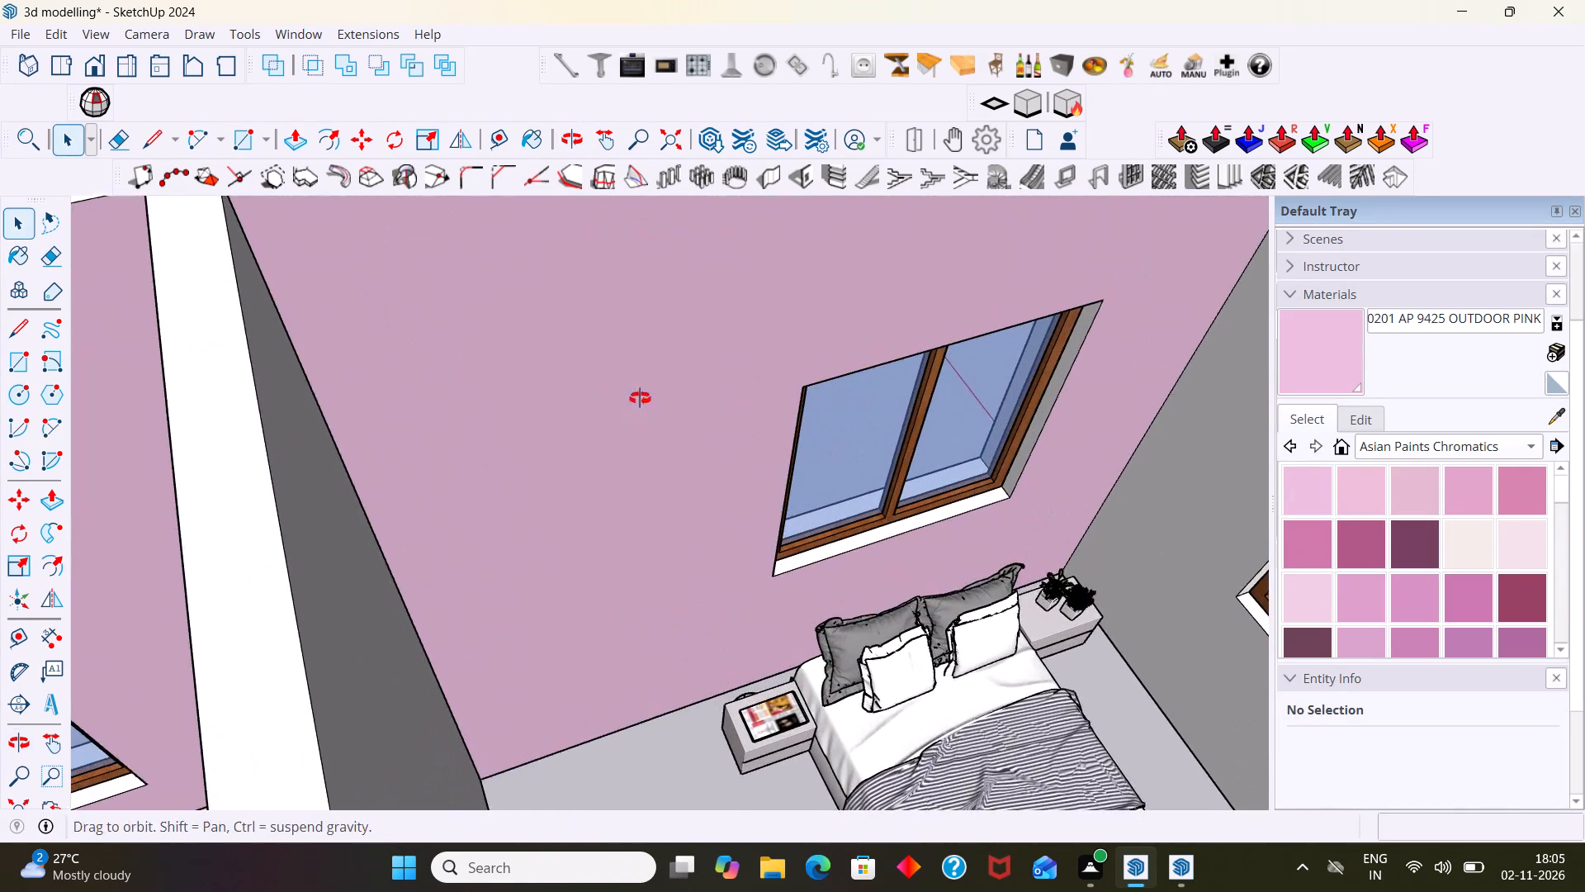
middle_drag(640, 398, 640, 353)
scroll(643, 354, down, 7)
scroll(1247, 549, down, 3)
scroll(1365, 570, down, 2)
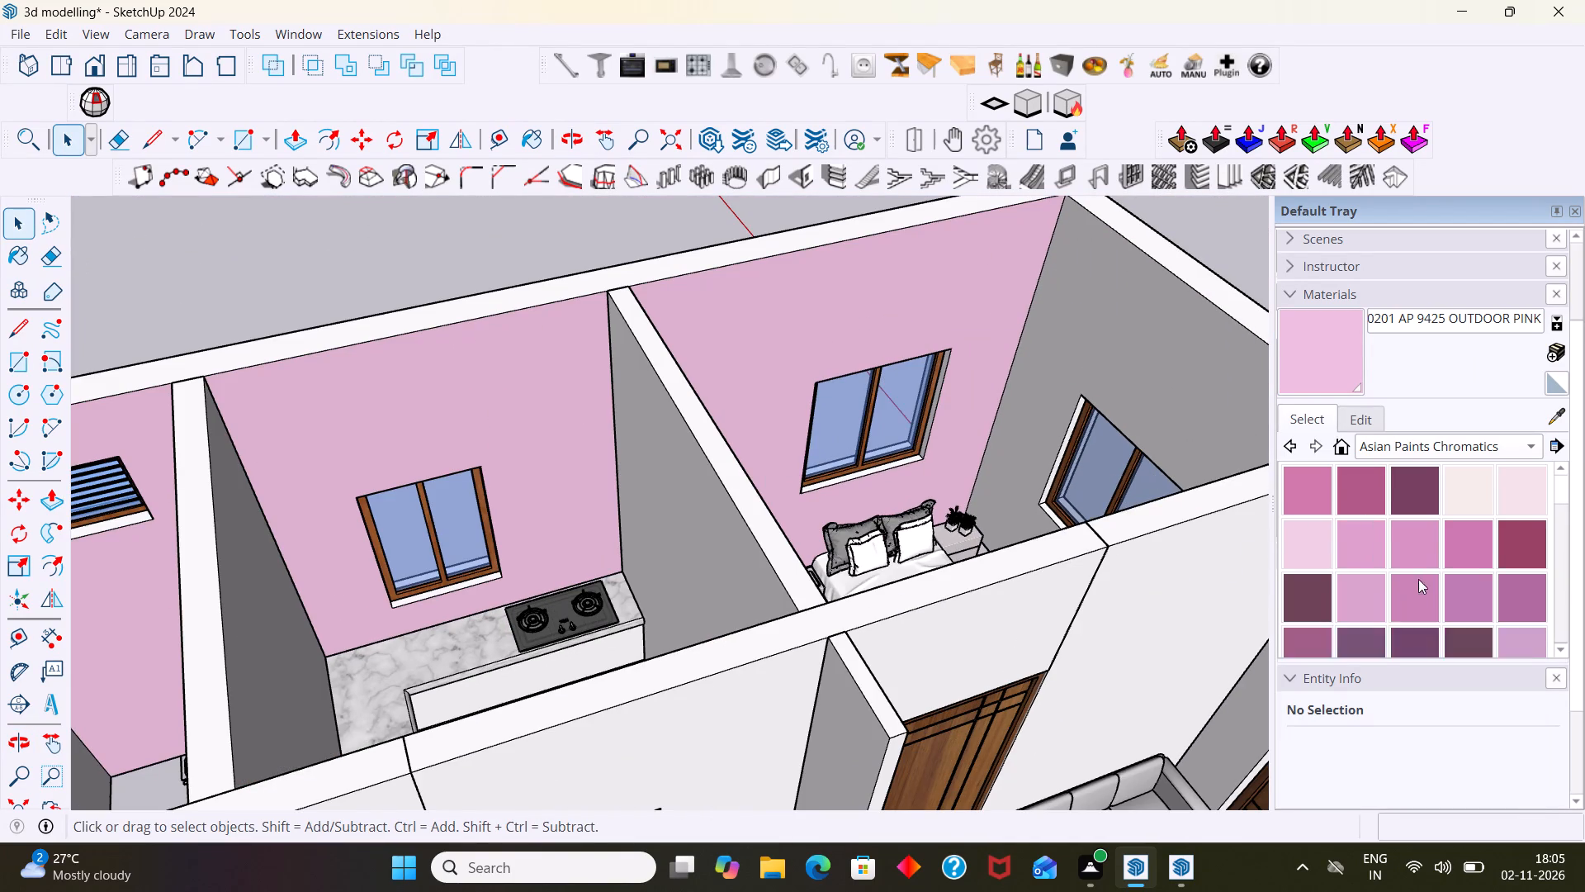
scroll(1418, 579, down, 2)
scroll(1420, 588, up, 1)
scroll(1419, 588, down, 1)
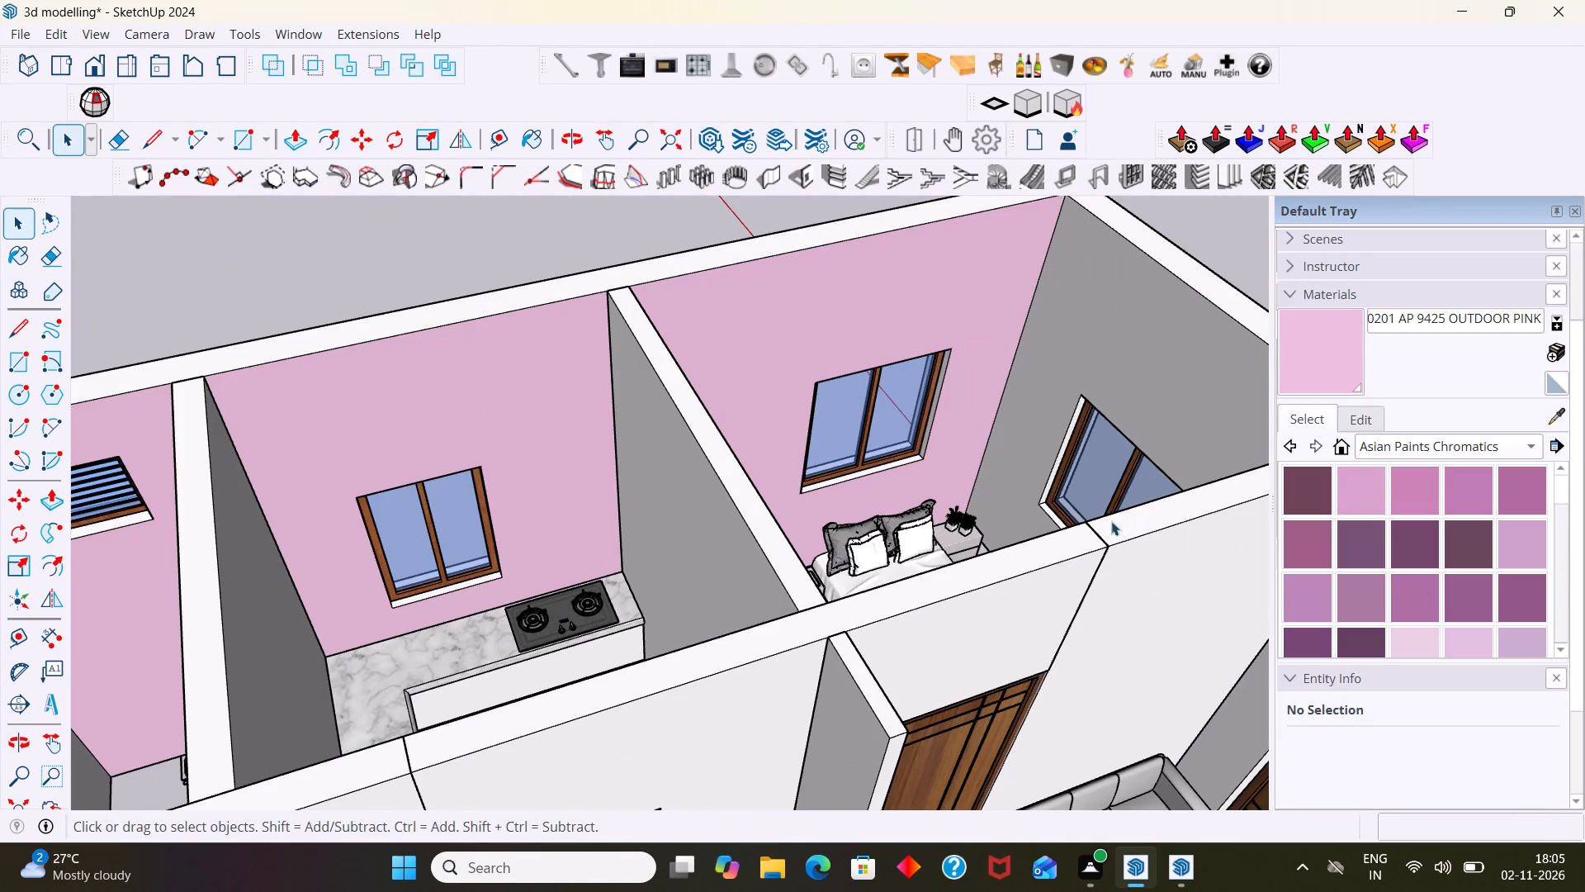
middle_drag(969, 525, 572, 520)
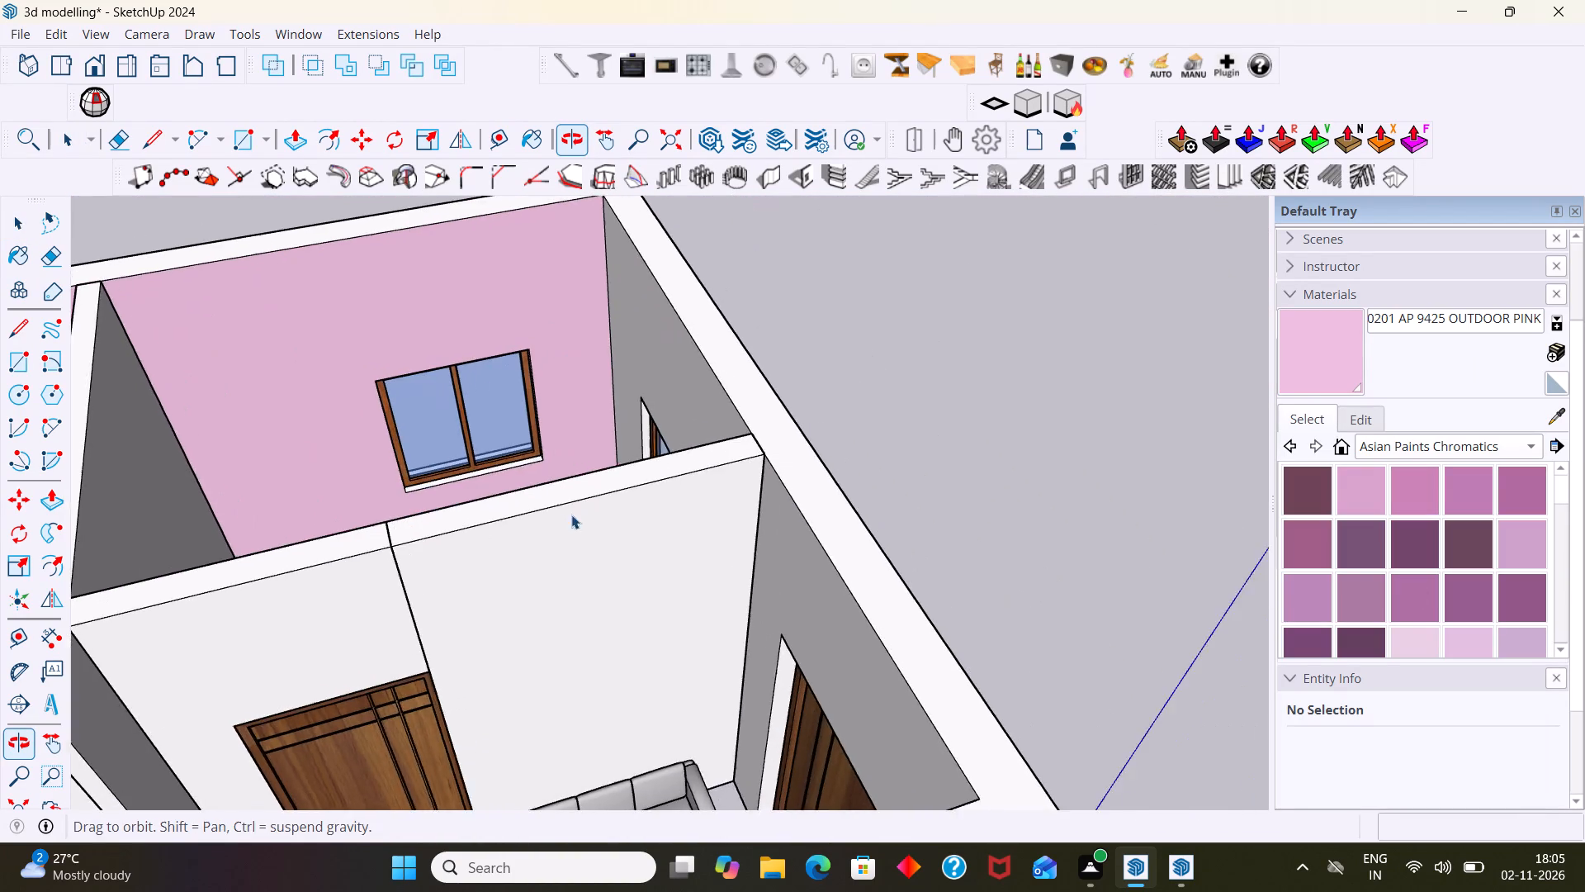
scroll(544, 467, up, 1)
middle_drag(544, 466, 589, 562)
scroll(586, 523, down, 2)
shift+middle_drag(589, 512, 810, 473)
scroll(799, 472, down, 3)
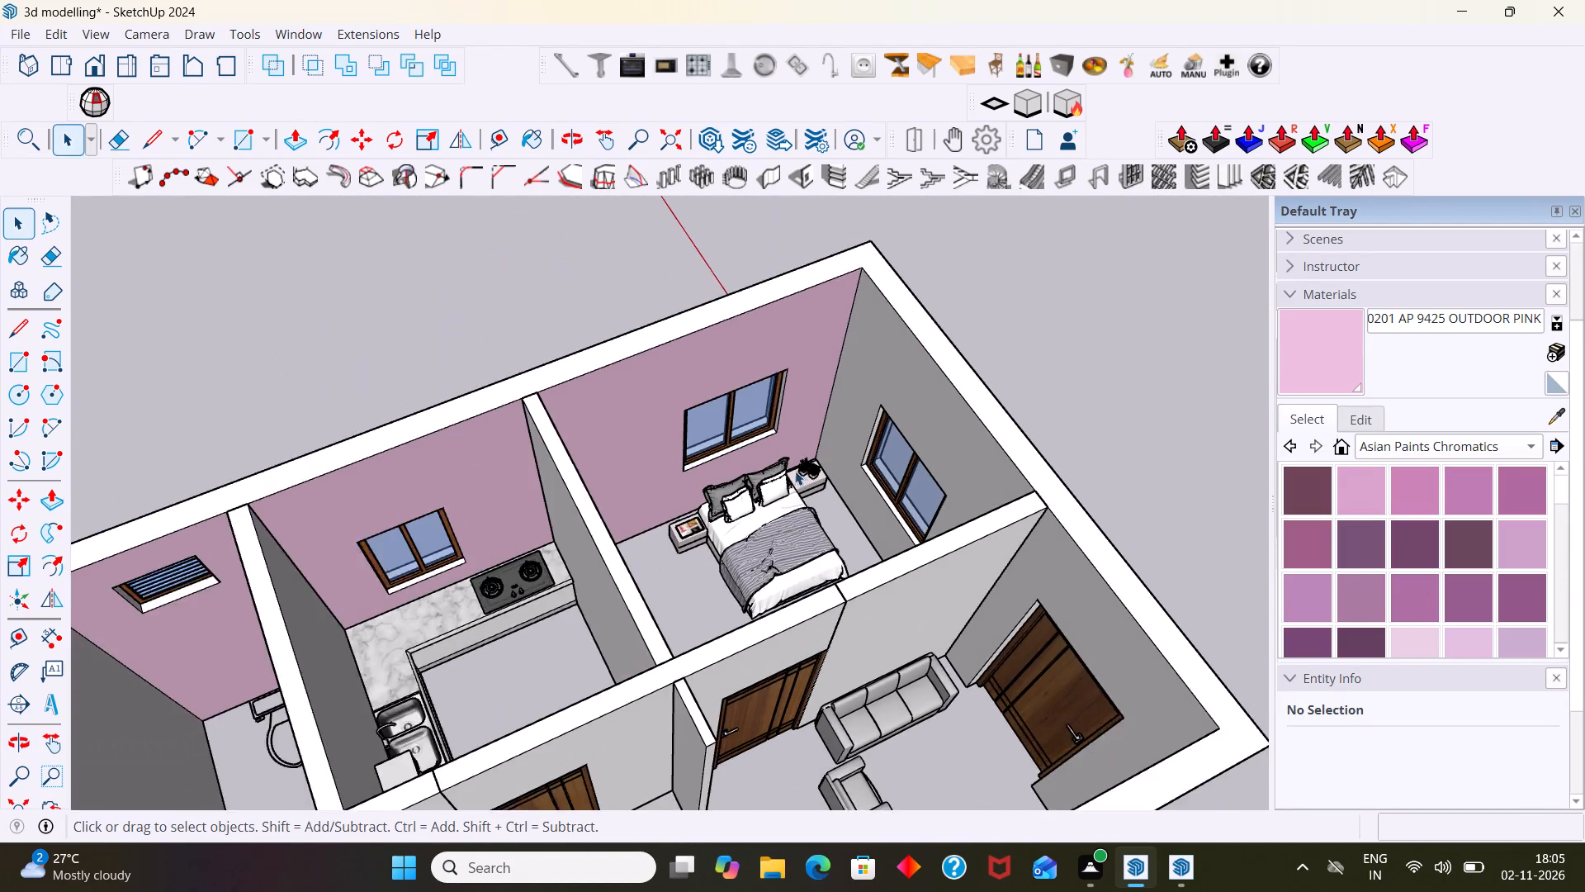
middle_drag(647, 543, 750, 488)
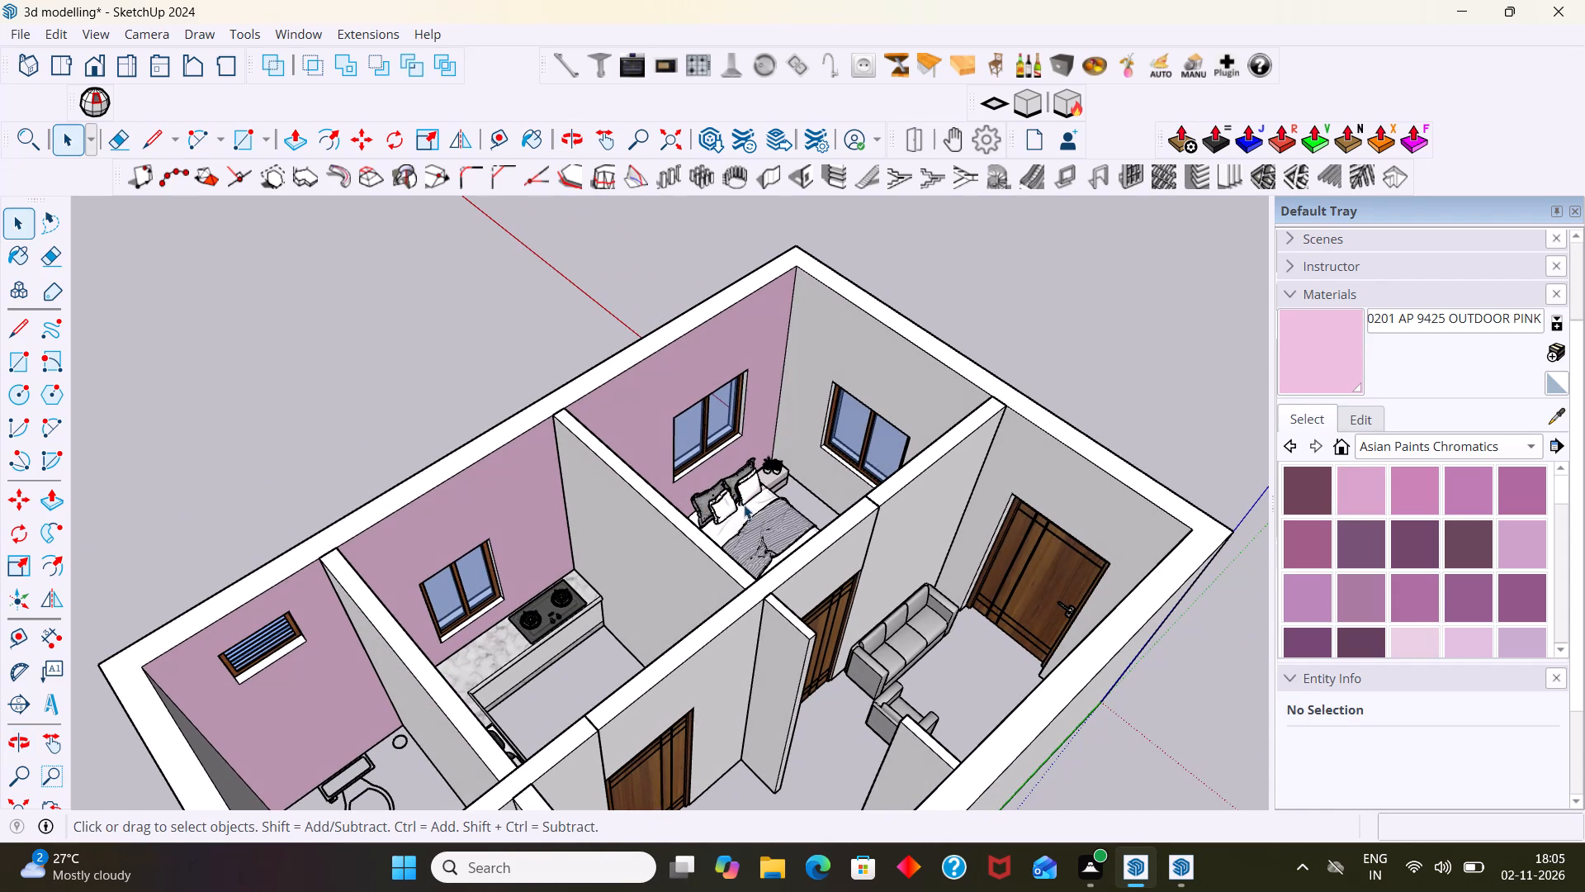
Look through the pink and purple Asian Paints Chromatics swatches for another colour for the bedroom walls.
scroll(602, 420, up, 4)
middle_drag(622, 449, 394, 461)
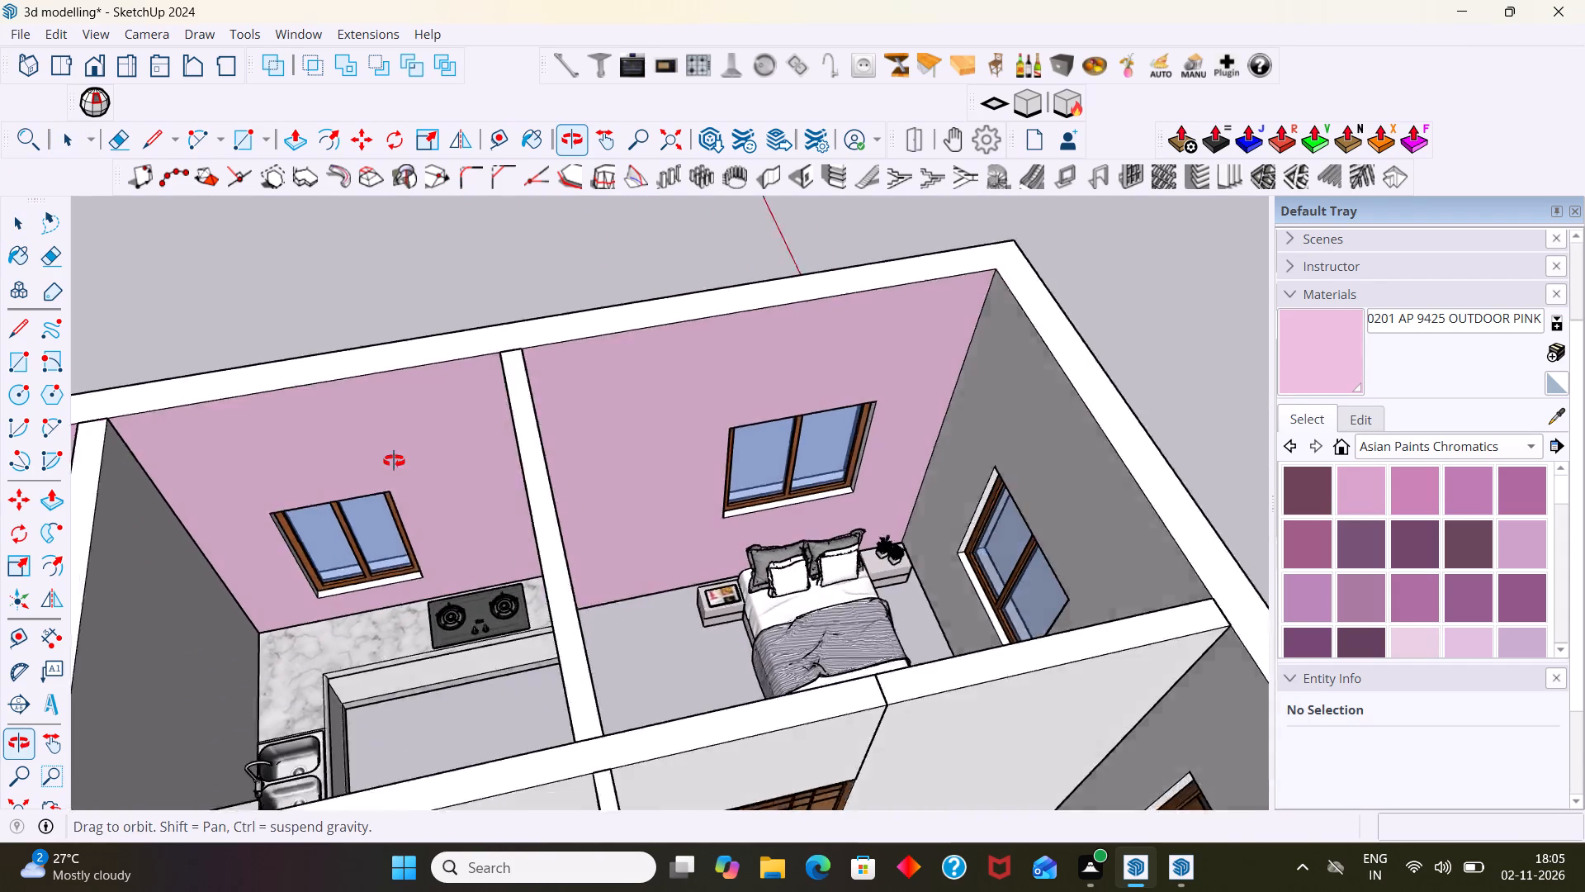
middle_drag(394, 461, 386, 461)
scroll(449, 461, up, 3)
scroll(623, 464, down, 4)
scroll(1360, 603, down, 2)
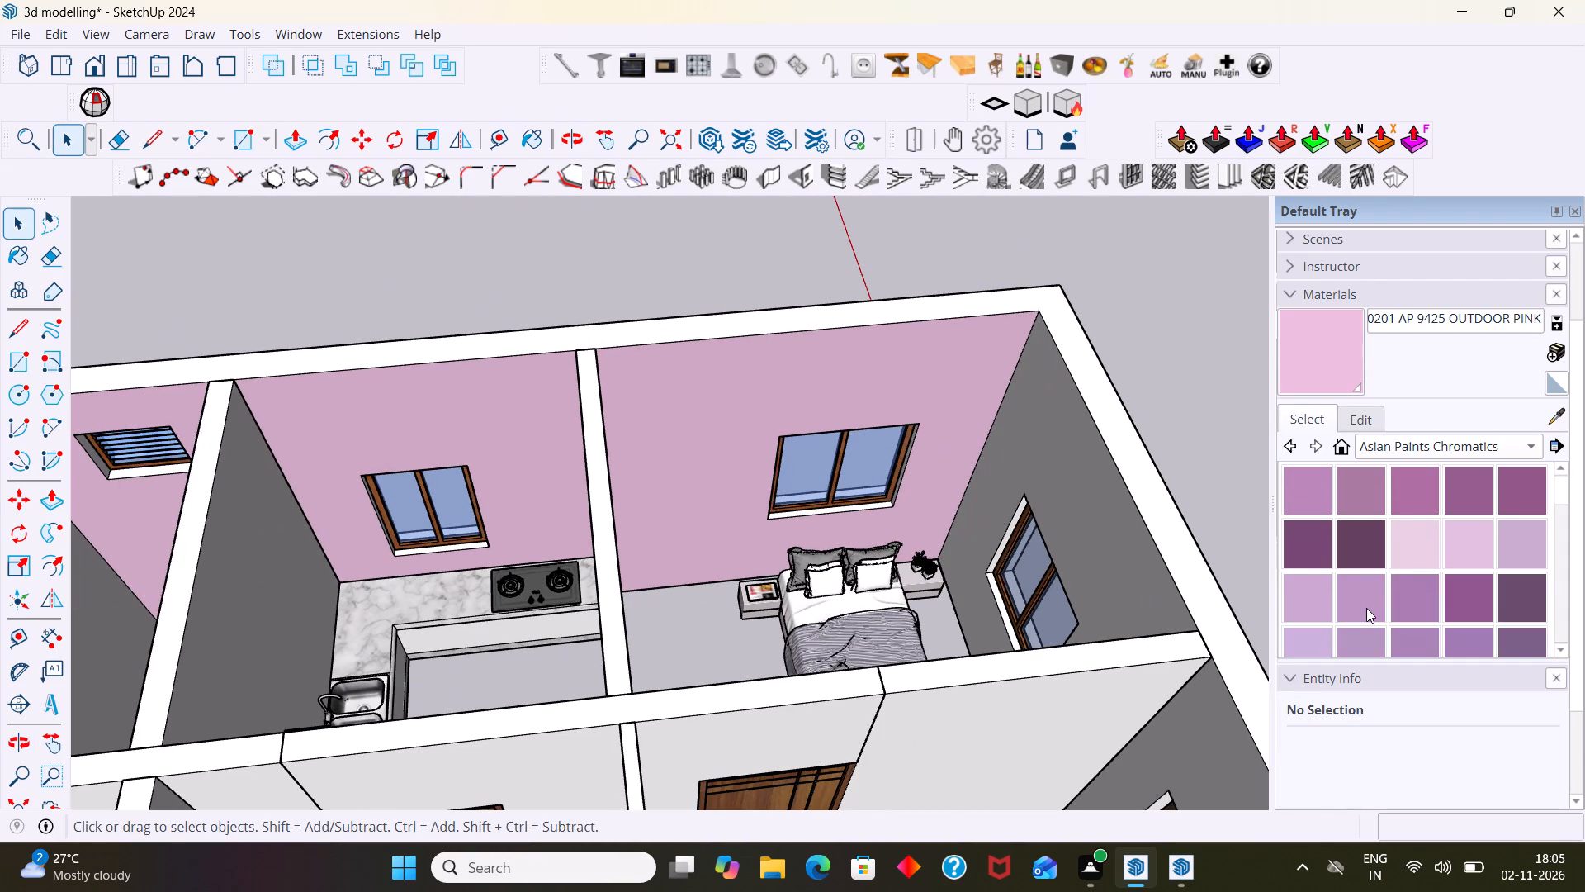
scroll(1366, 608, down, 4)
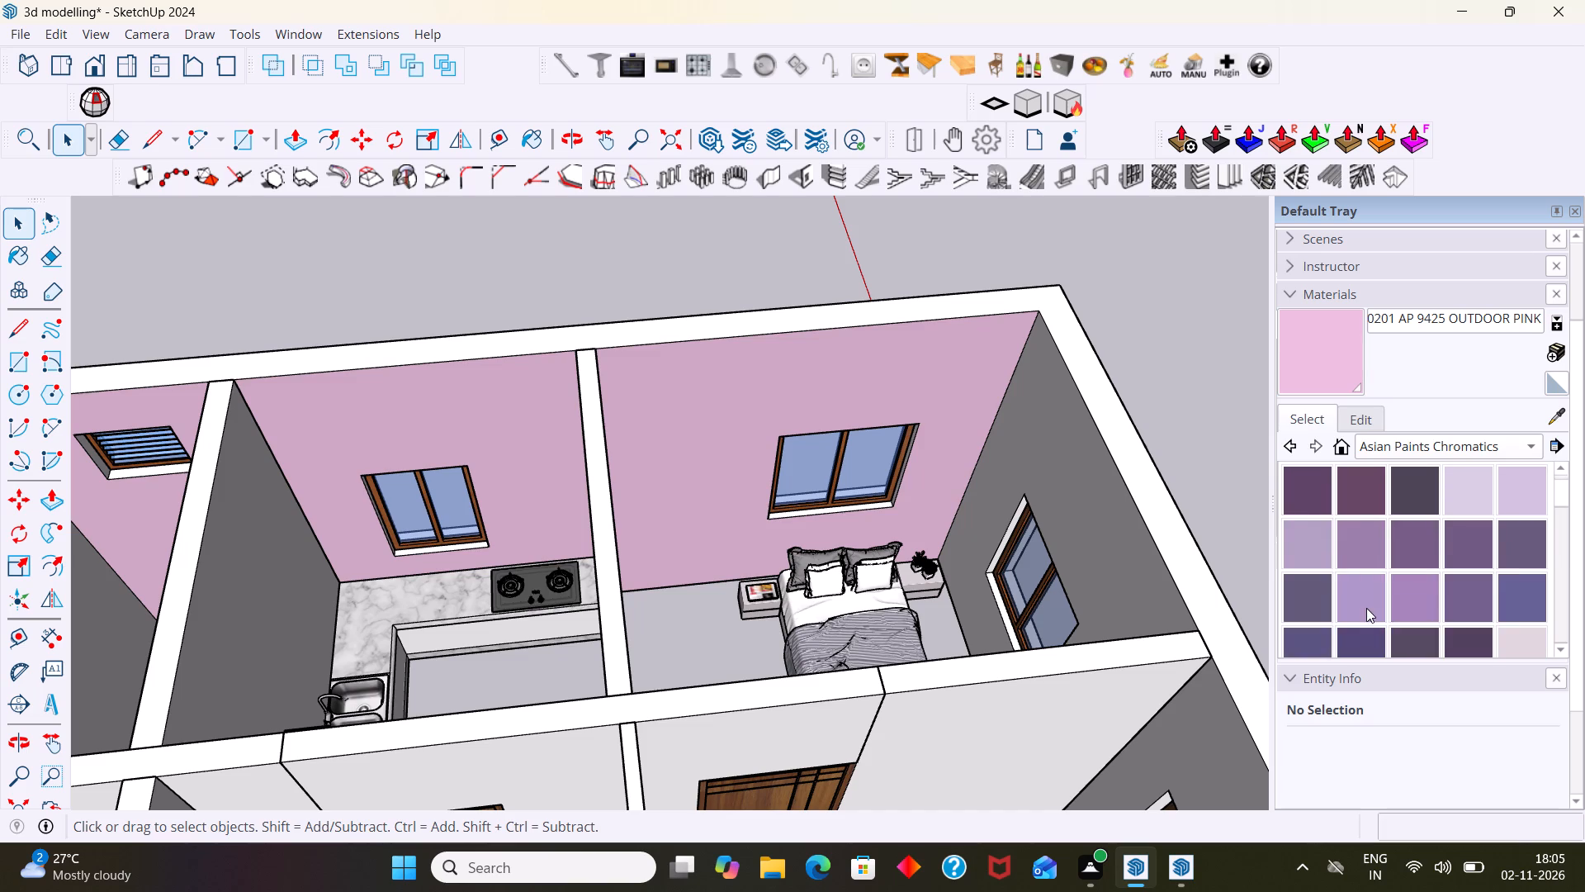
scroll(1366, 608, down, 9)
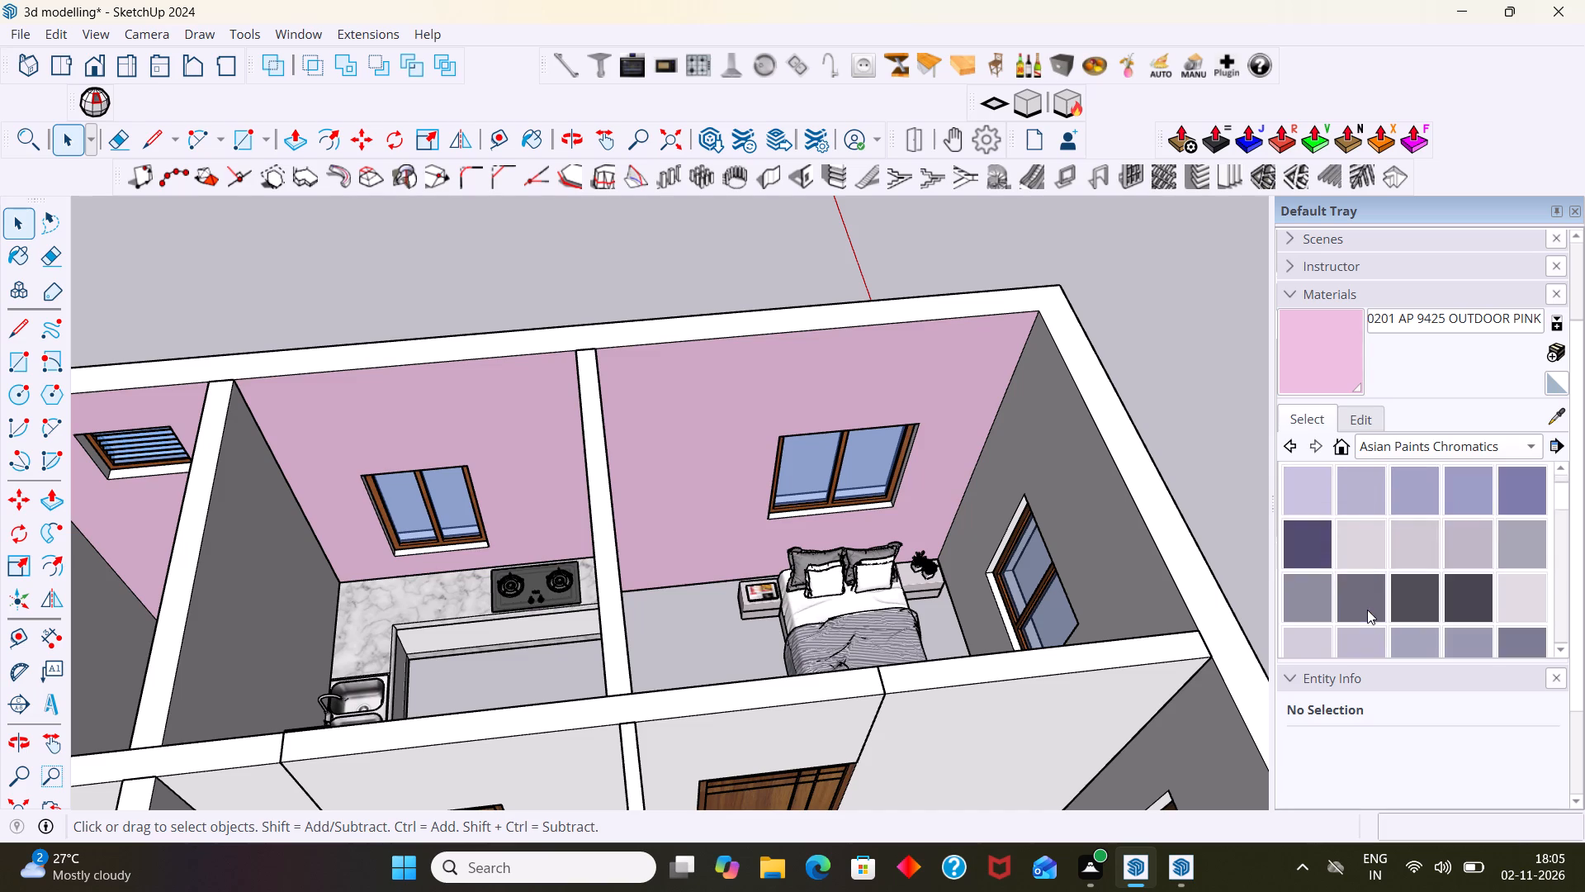
scroll(1367, 610, down, 2)
scroll(1367, 610, up, 20)
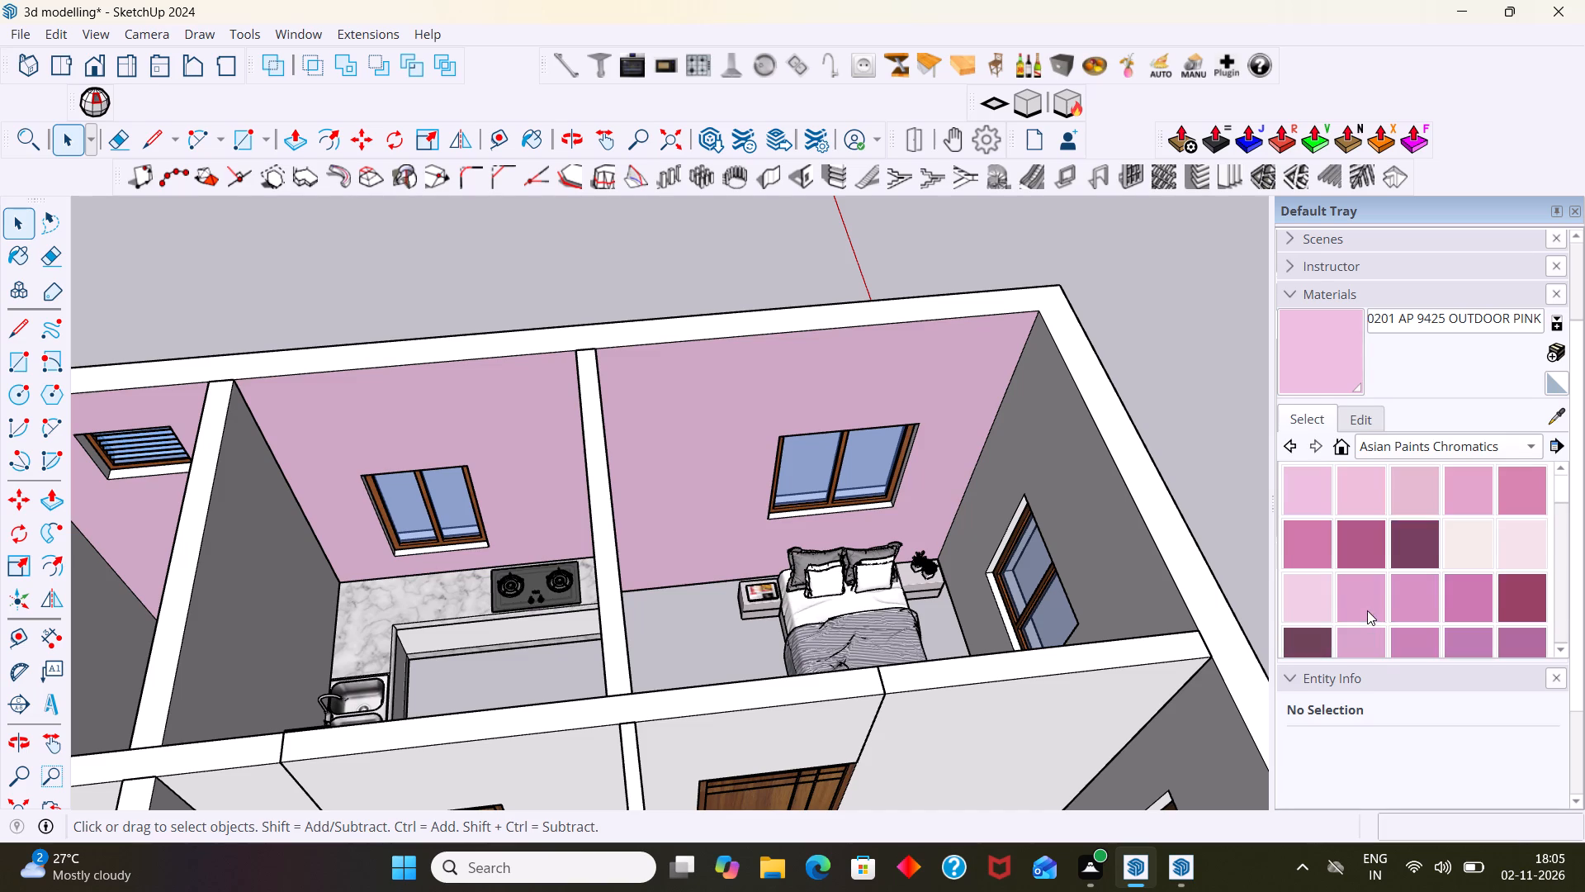
scroll(1361, 677, down, 1)
scroll(1459, 605, down, 2)
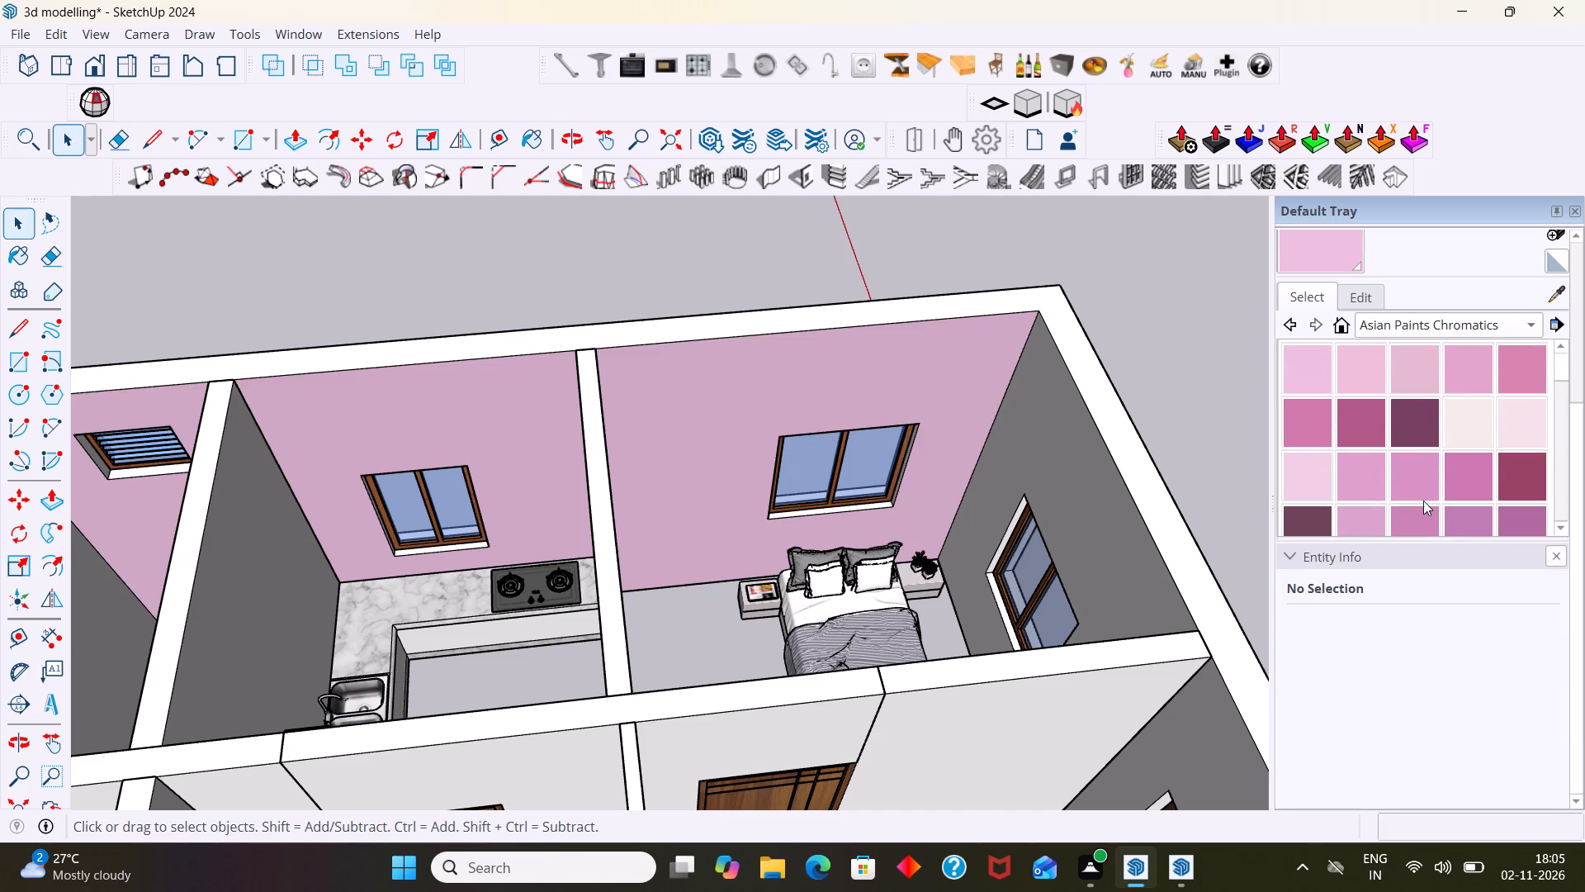
scroll(1423, 501, down, 1)
scroll(1419, 498, up, 9)
scroll(1371, 444, up, 3)
scroll(1370, 442, down, 6)
scroll(1374, 437, up, 2)
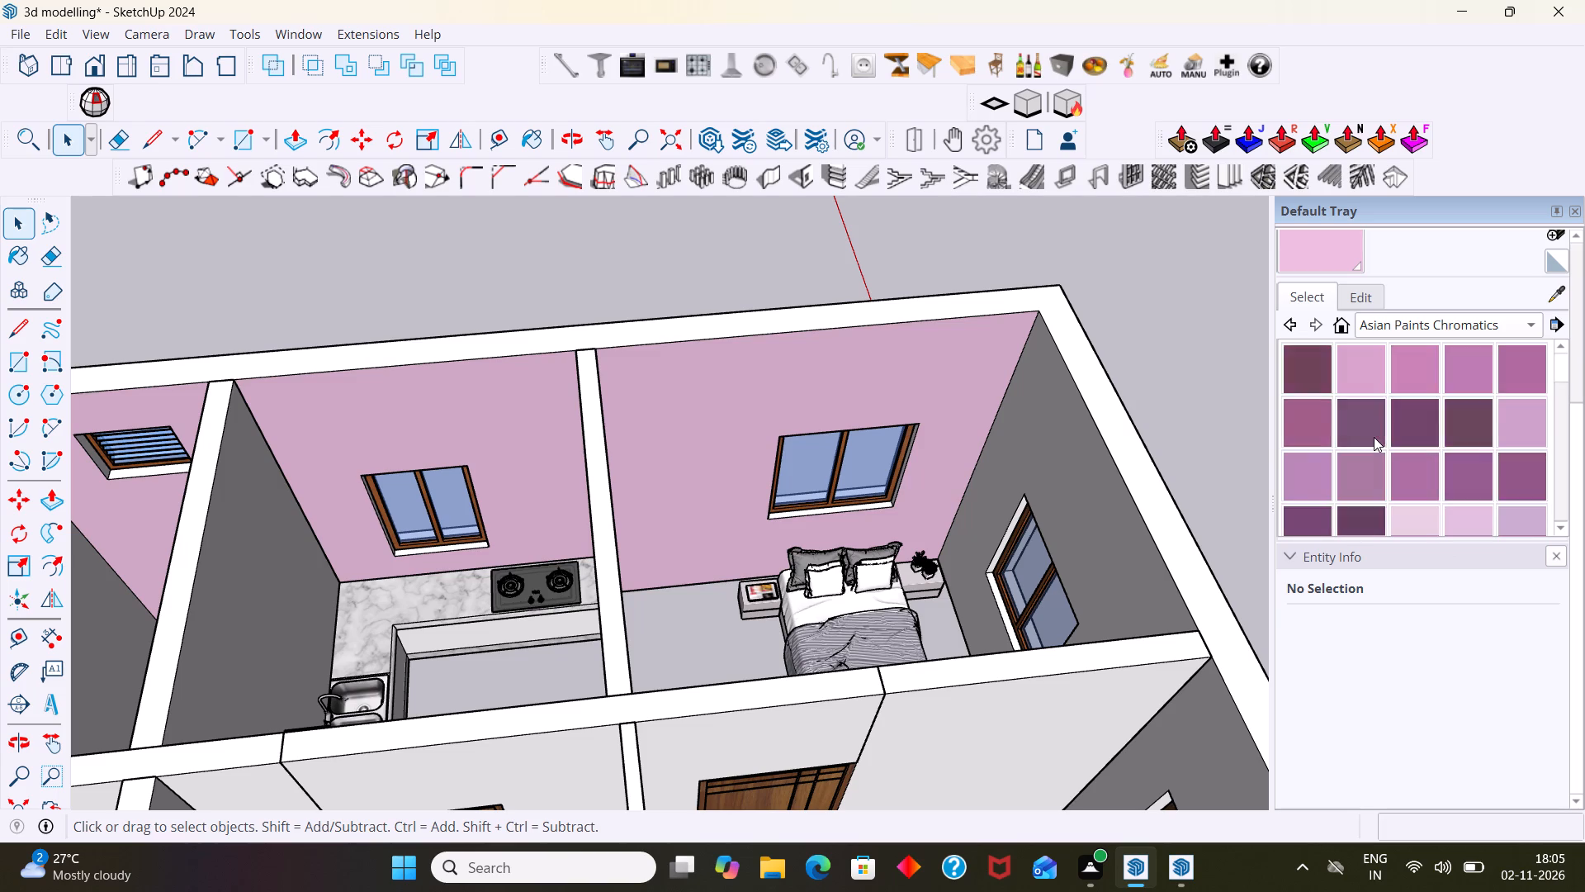
scroll(1374, 437, up, 1)
scroll(1374, 437, down, 1)
scroll(1374, 437, up, 1)
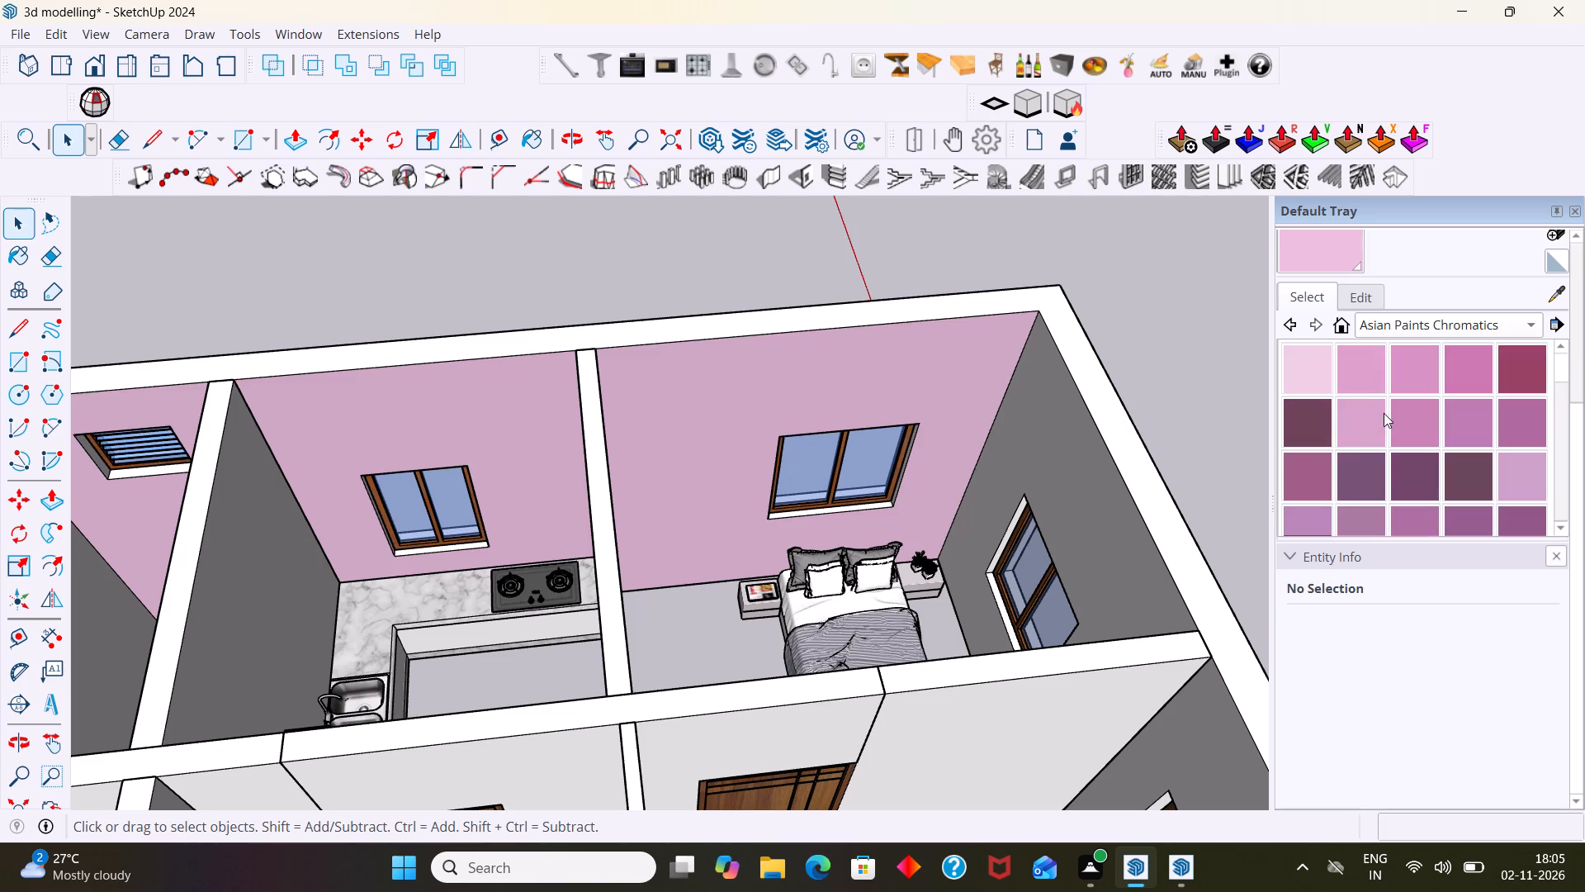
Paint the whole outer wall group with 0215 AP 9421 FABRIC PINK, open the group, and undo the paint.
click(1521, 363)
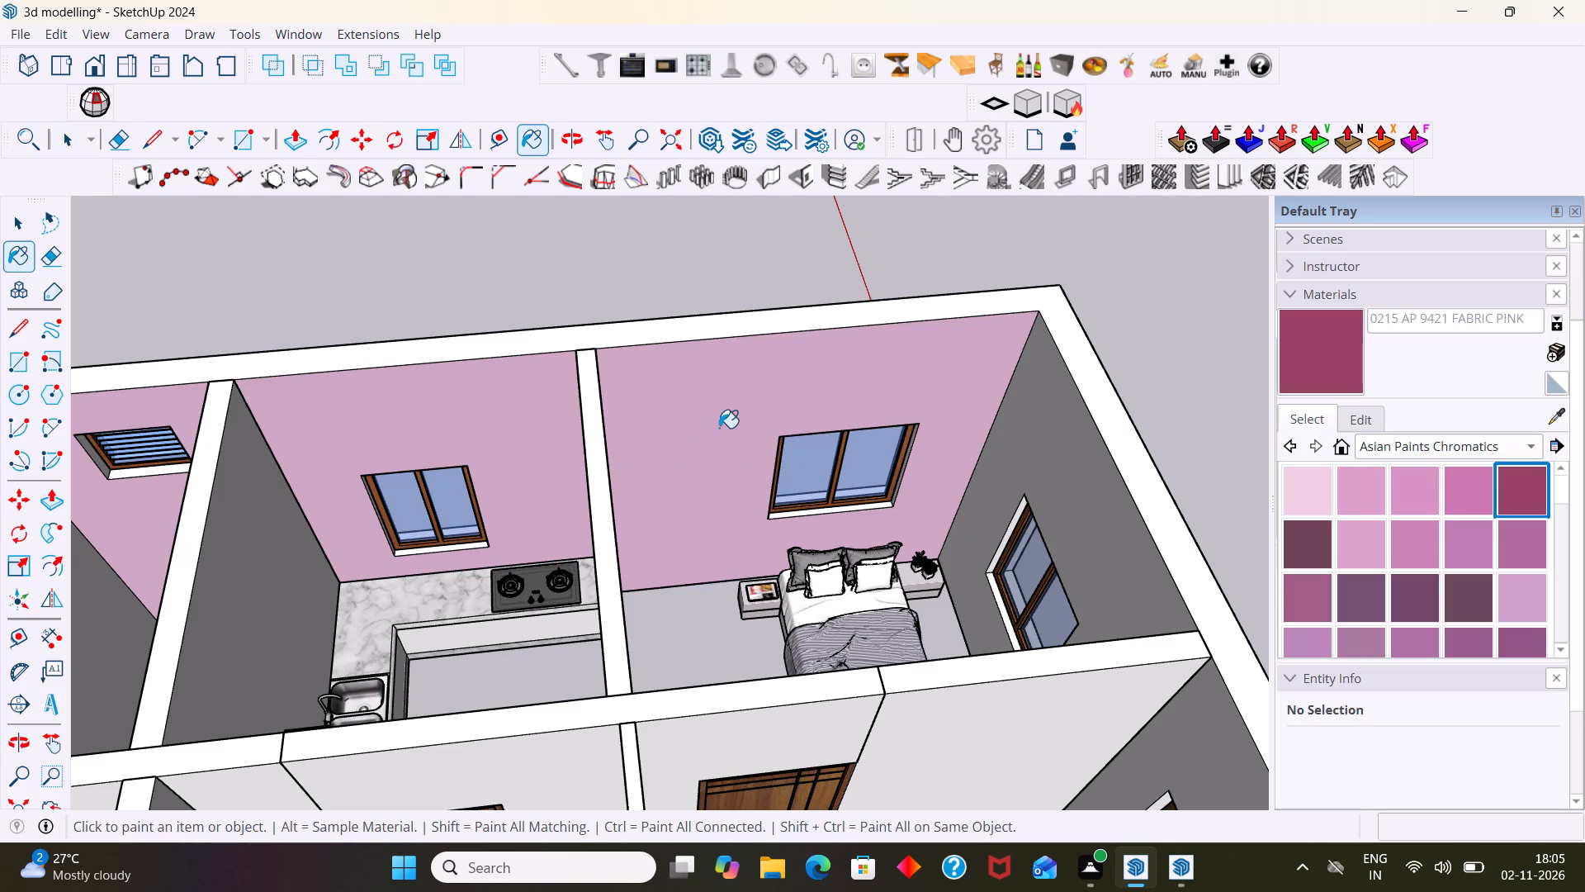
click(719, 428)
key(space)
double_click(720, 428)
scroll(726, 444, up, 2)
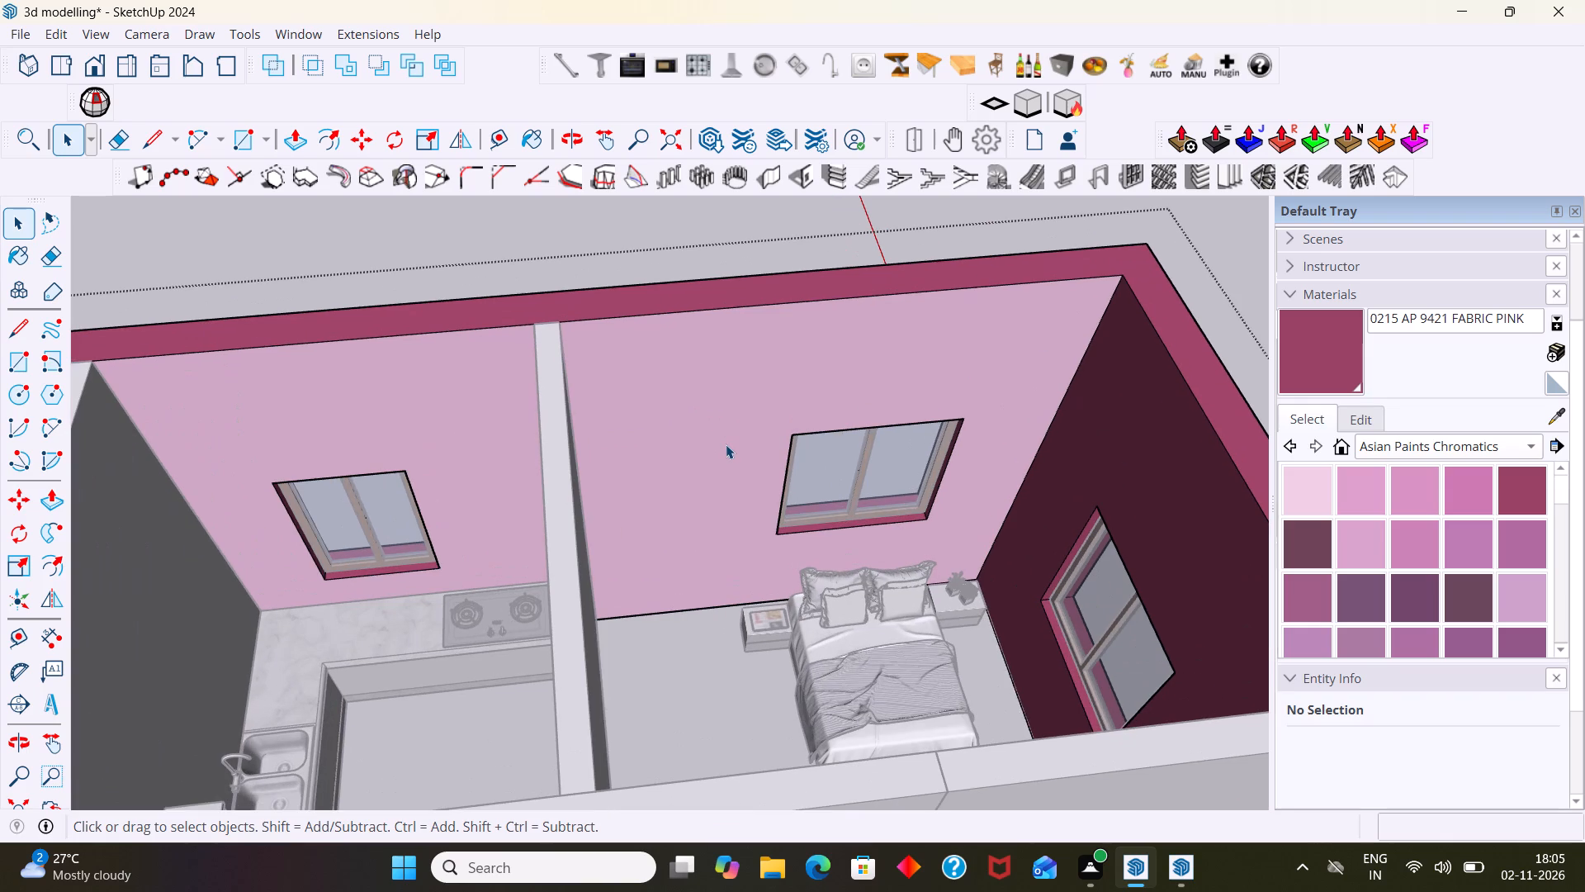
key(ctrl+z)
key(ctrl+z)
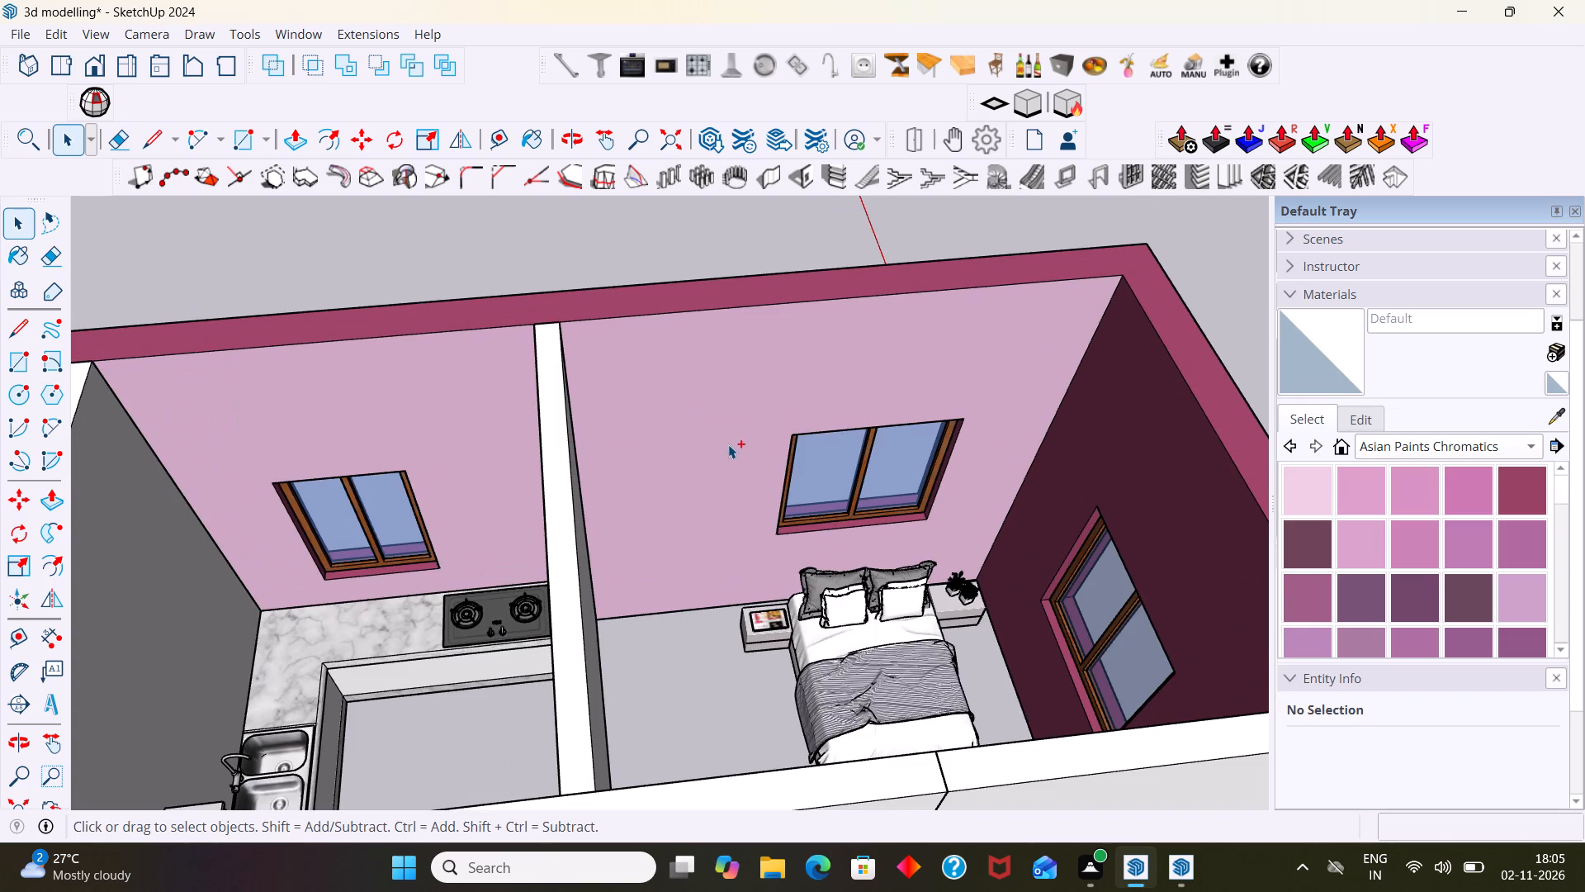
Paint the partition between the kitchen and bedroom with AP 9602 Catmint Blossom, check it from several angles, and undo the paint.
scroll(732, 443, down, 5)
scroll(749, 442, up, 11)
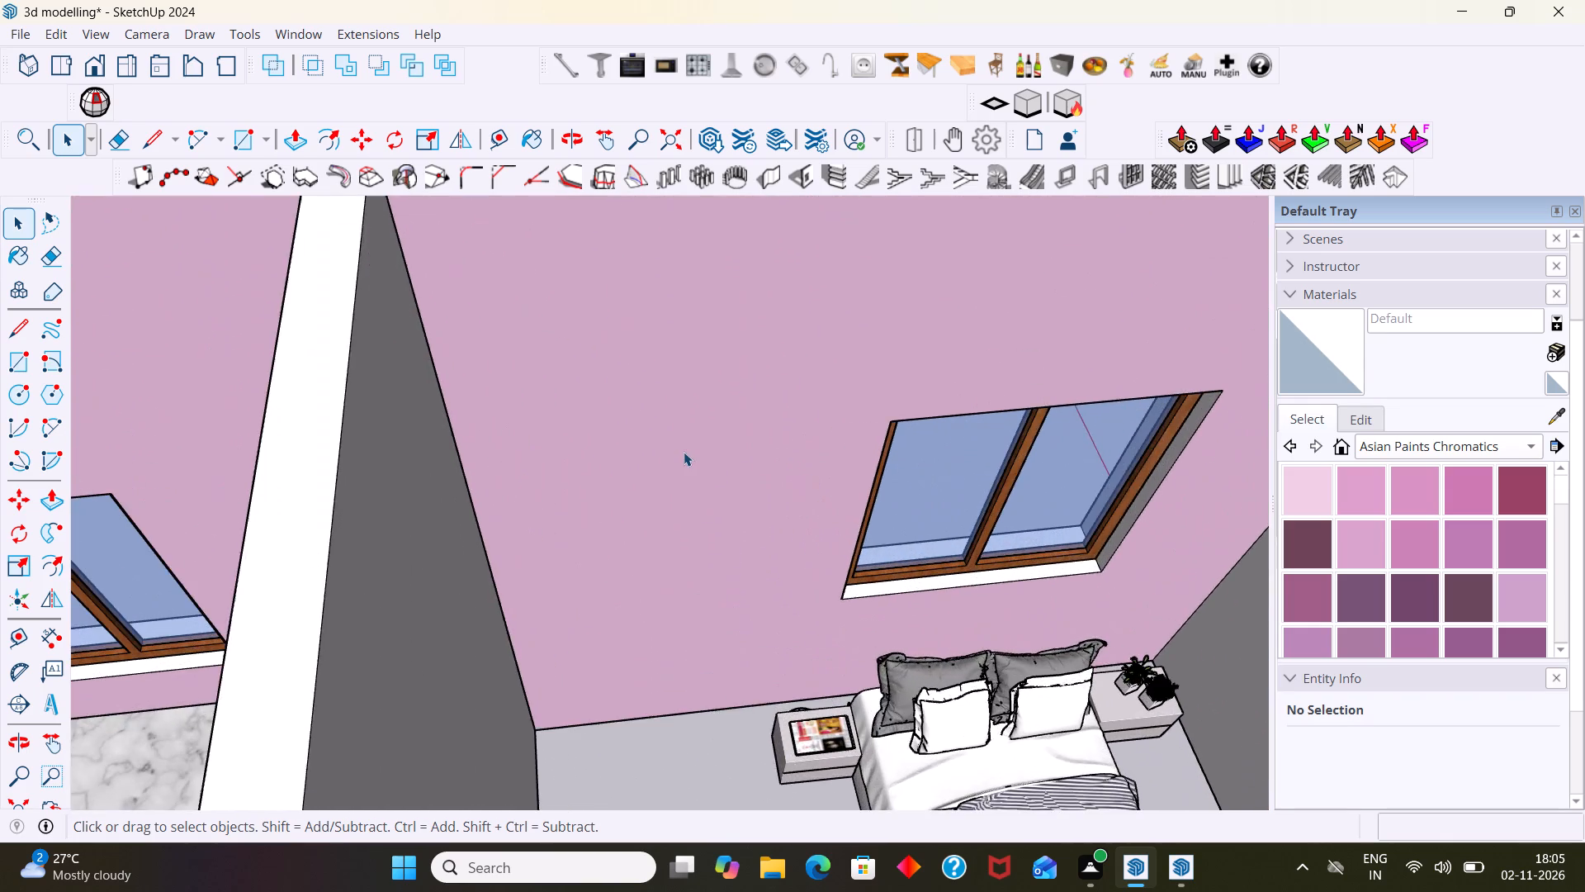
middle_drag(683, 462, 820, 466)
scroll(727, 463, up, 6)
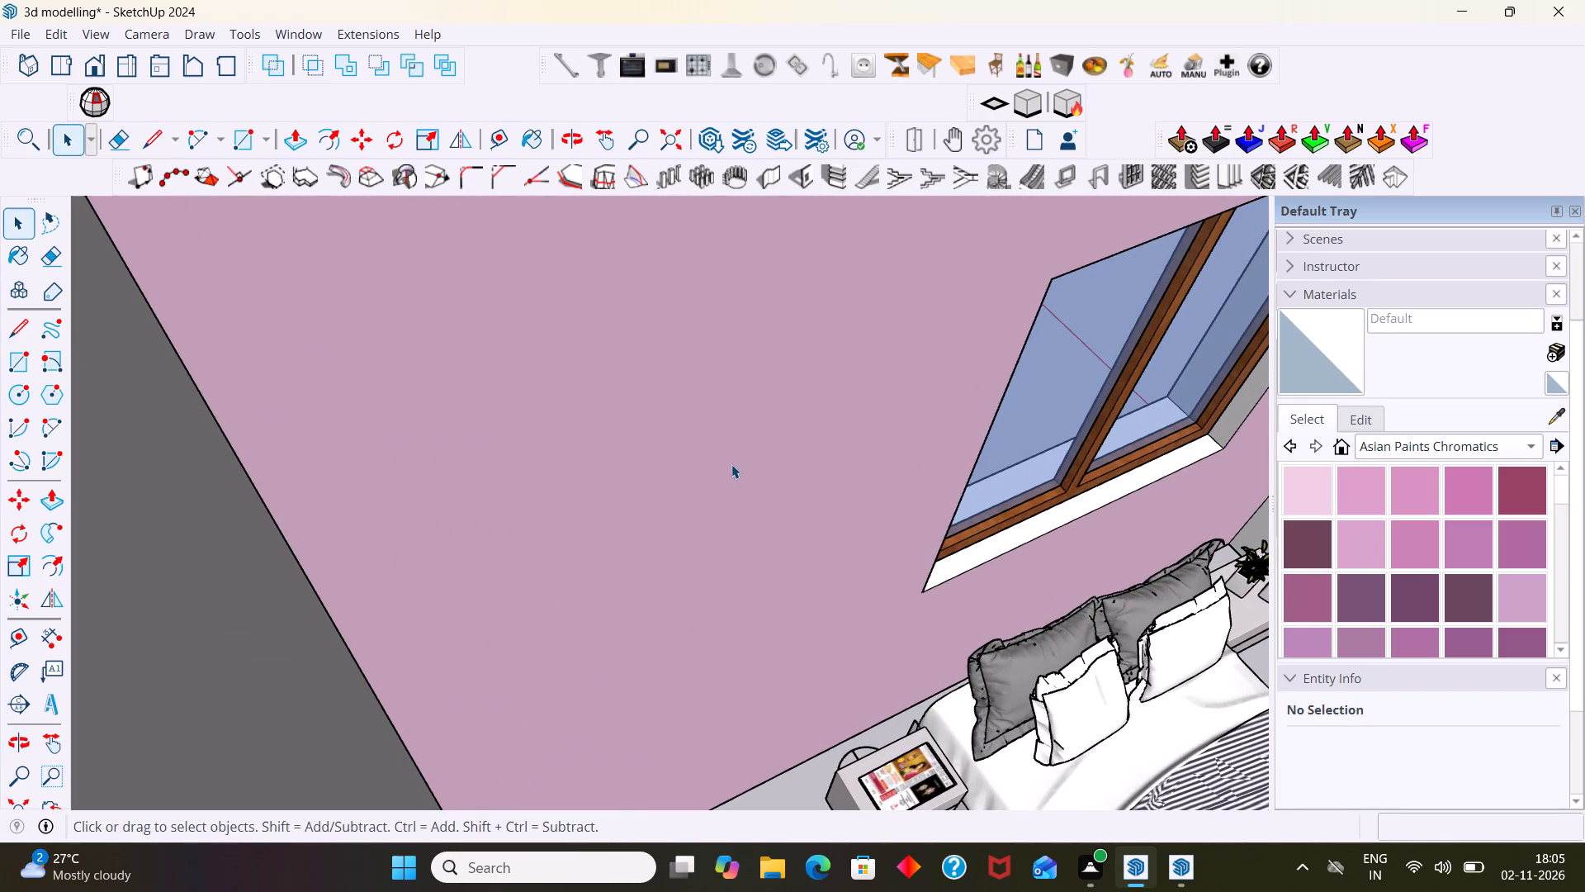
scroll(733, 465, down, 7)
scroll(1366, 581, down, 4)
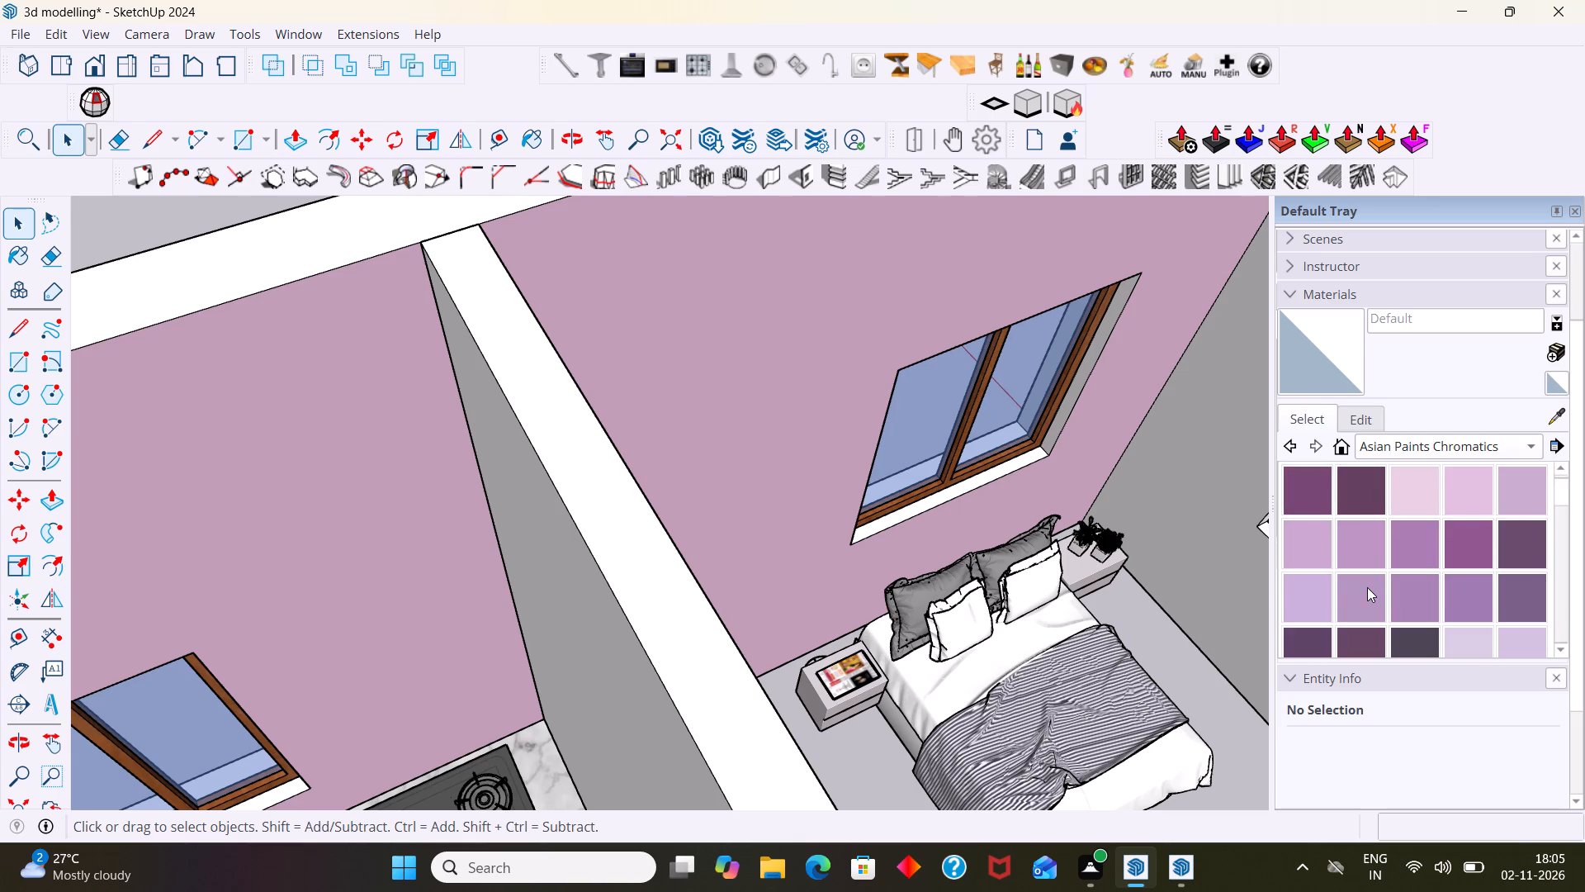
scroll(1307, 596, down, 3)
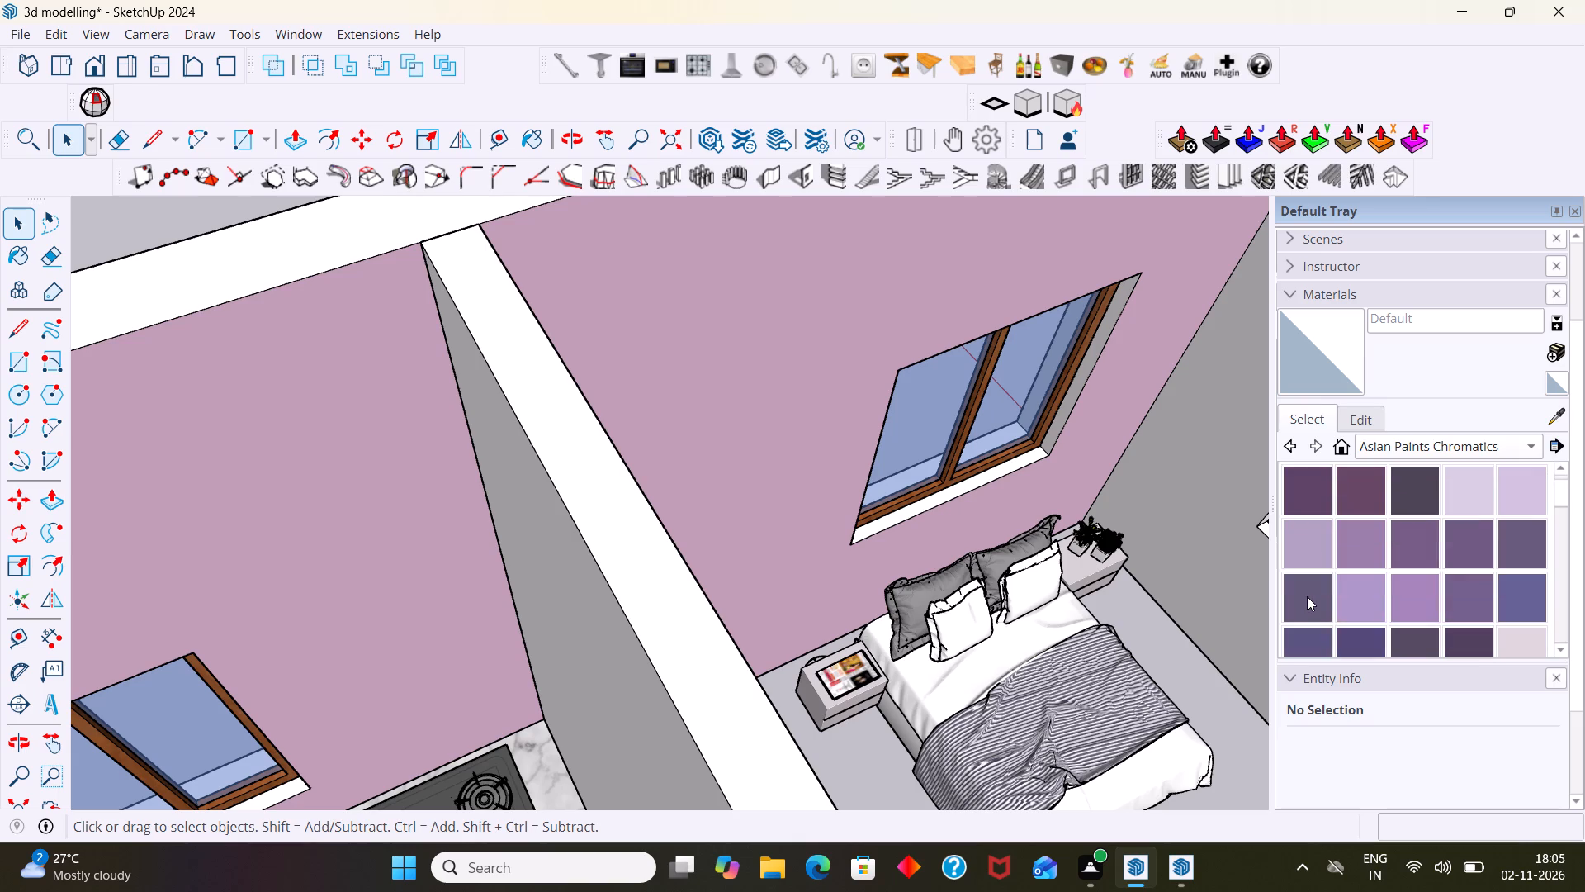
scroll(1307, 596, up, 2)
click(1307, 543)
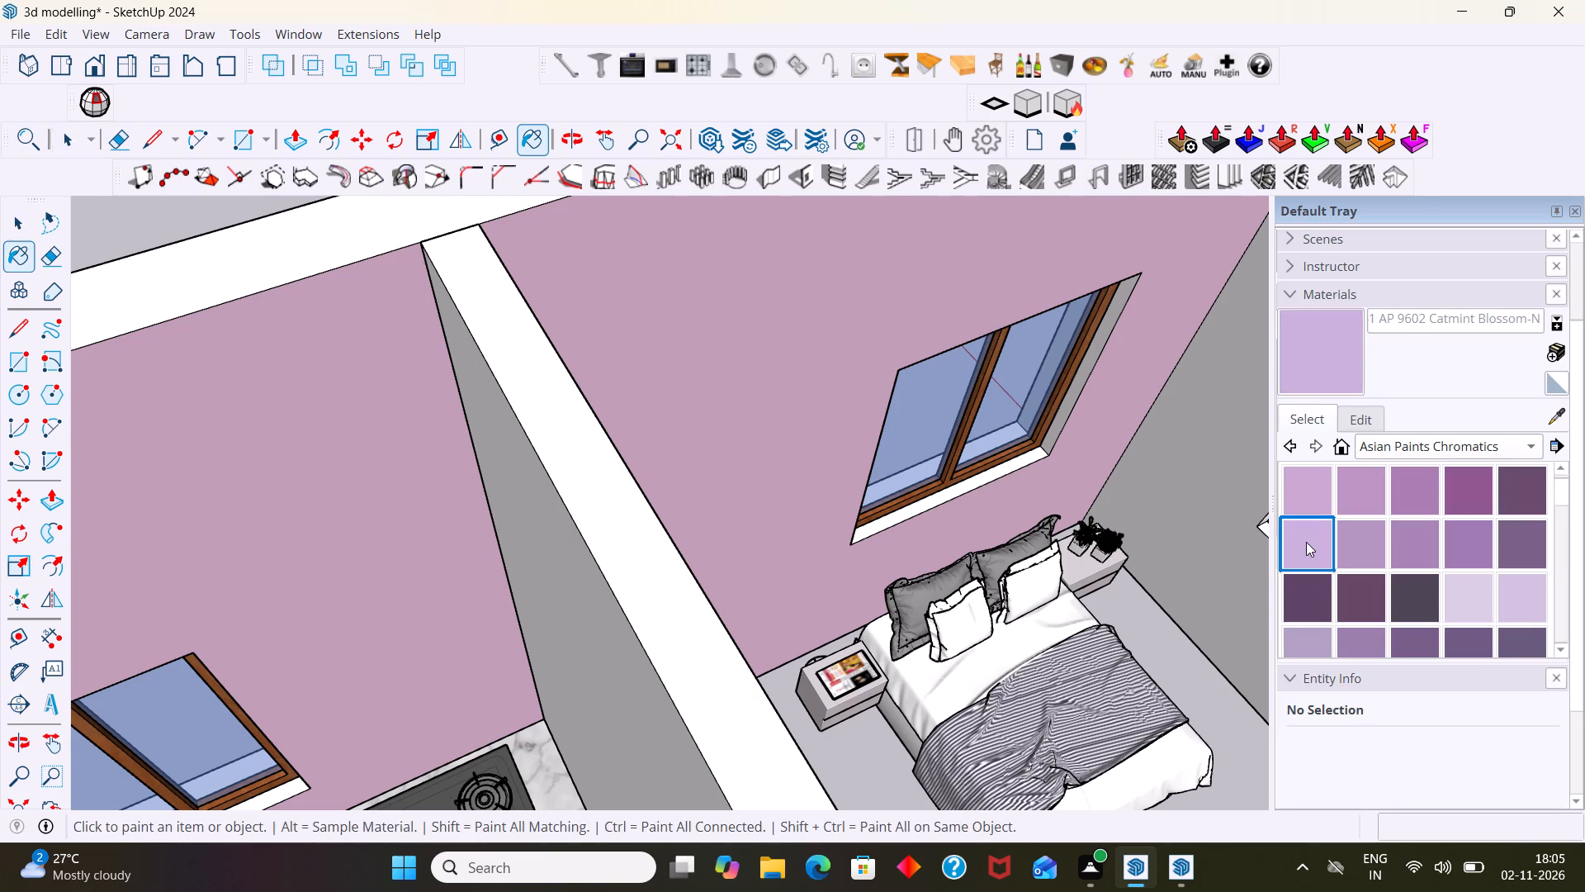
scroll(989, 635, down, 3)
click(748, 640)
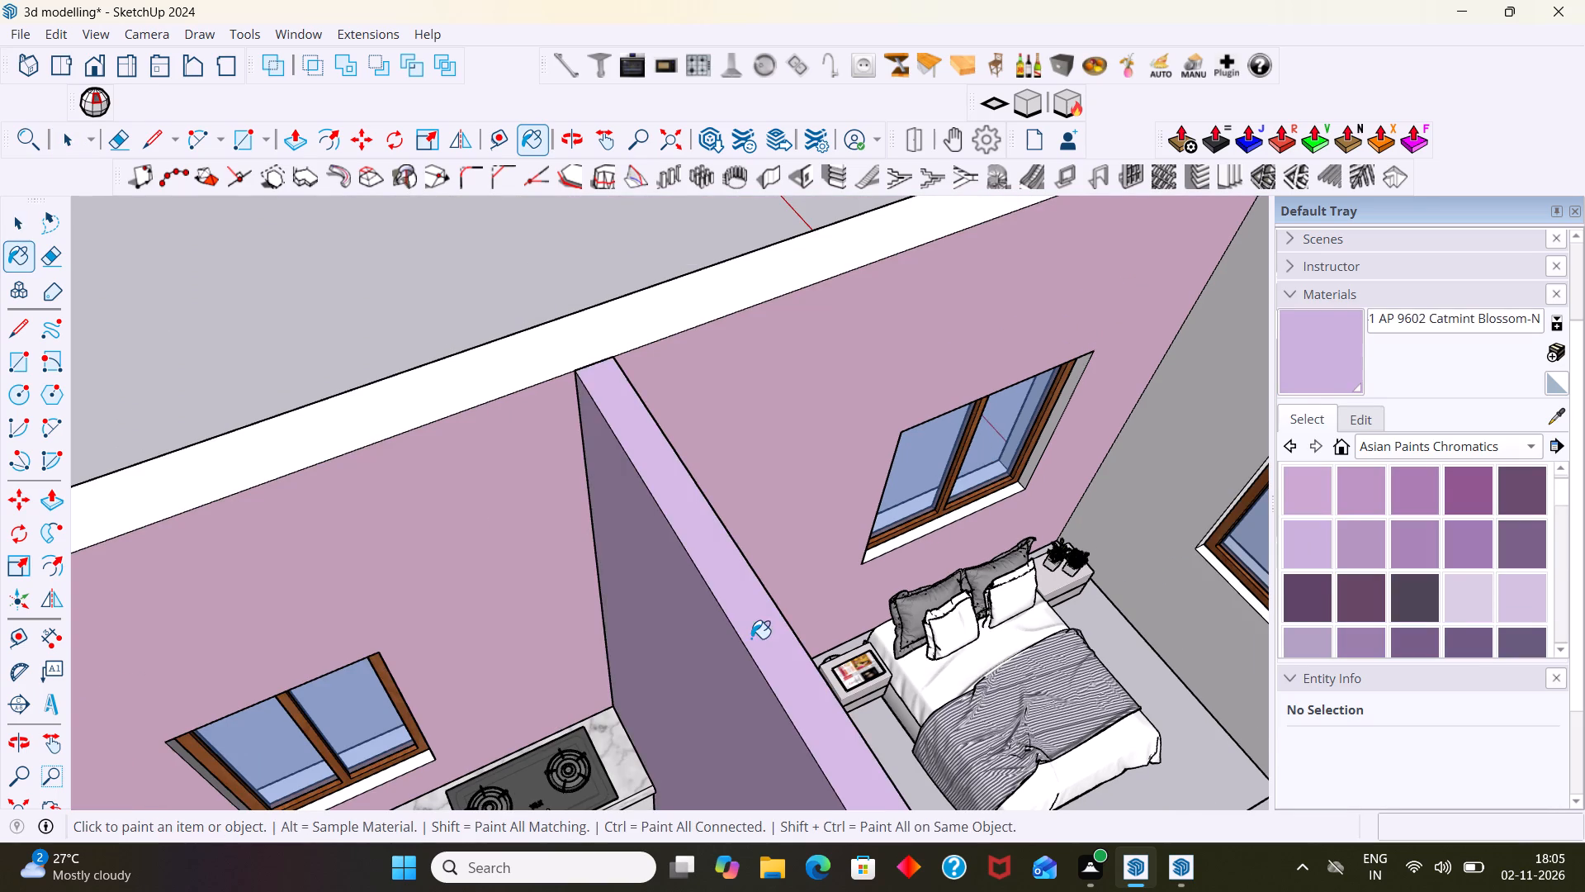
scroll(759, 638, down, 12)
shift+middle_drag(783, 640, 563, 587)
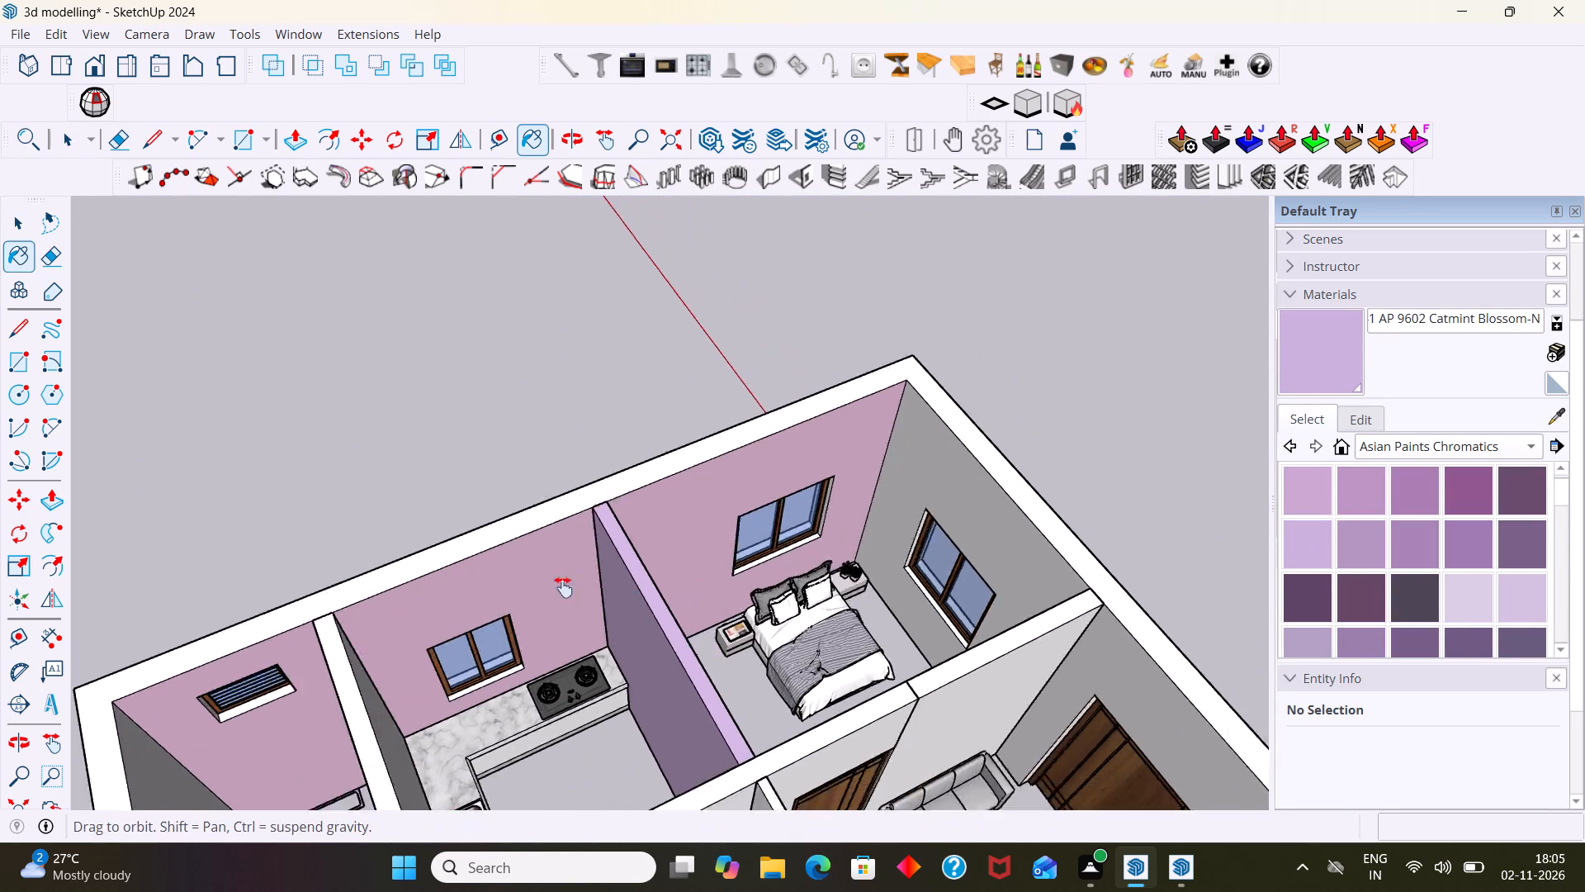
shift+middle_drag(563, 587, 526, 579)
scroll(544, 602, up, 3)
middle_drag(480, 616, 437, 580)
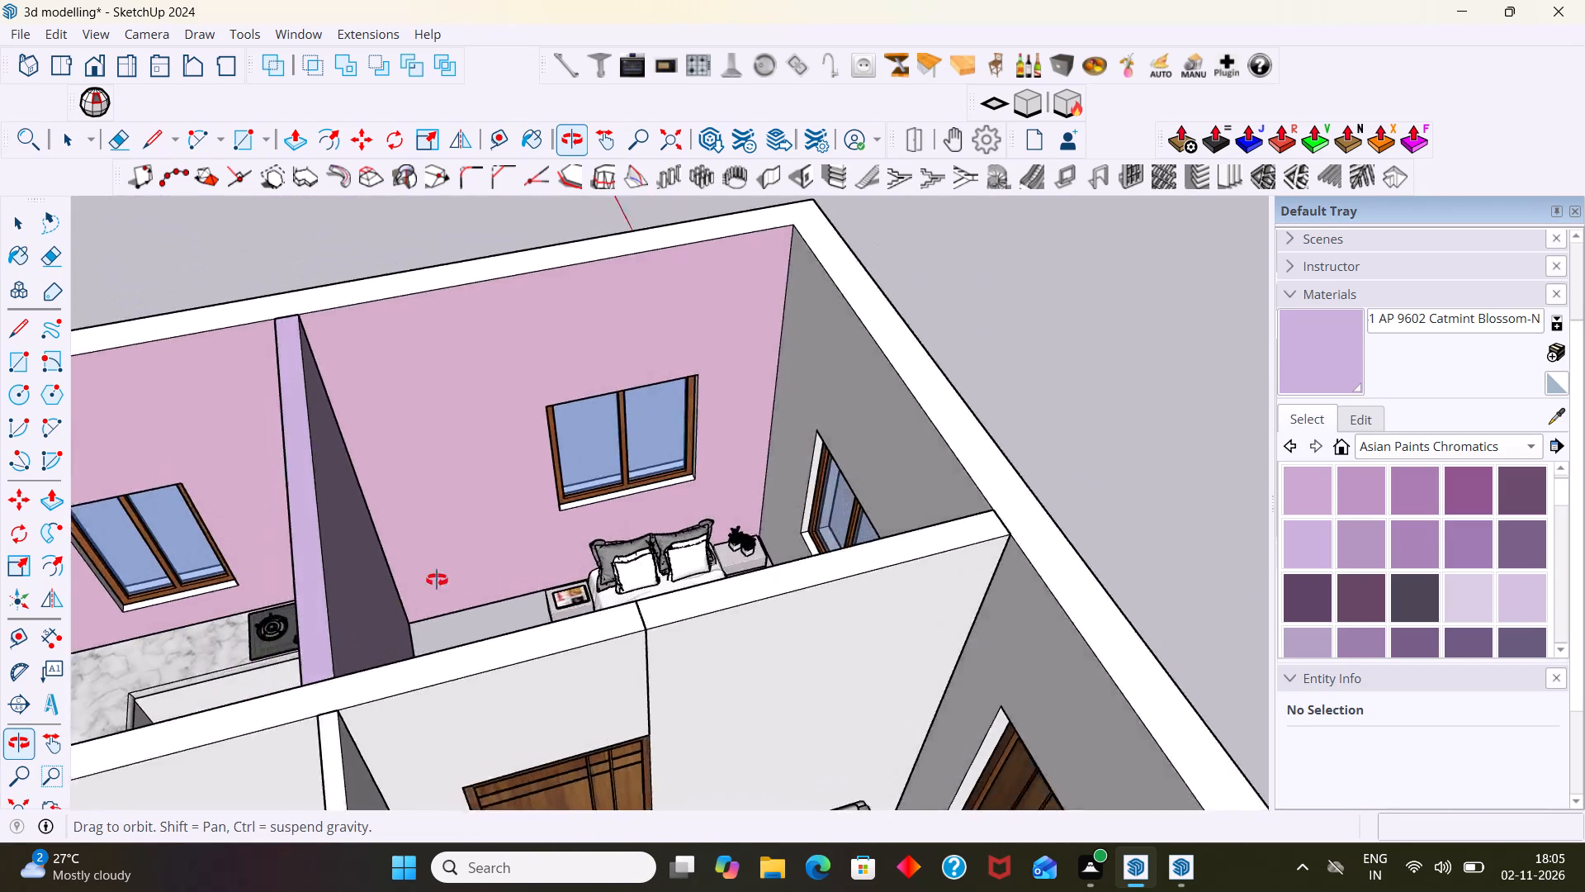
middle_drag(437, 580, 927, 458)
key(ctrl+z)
Sample 0201 AP 9425 OUTDOOR PINK from the wall behind the bed as the current paint material.
scroll(917, 462, down, 2)
middle_drag(866, 485, 433, 592)
scroll(643, 510, up, 2)
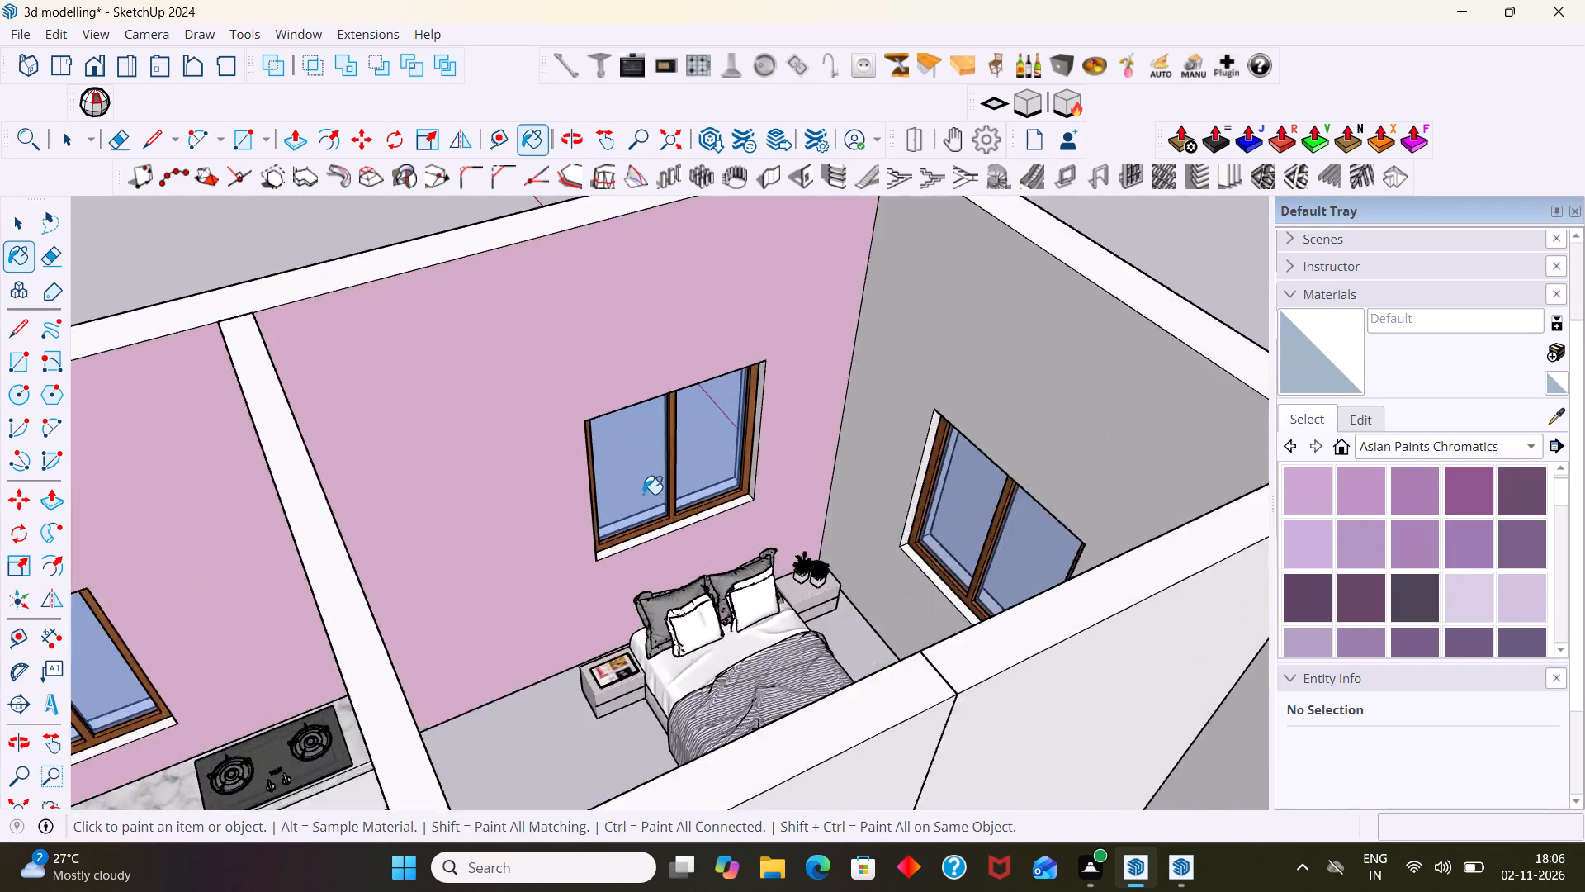
scroll(643, 494, up, 5)
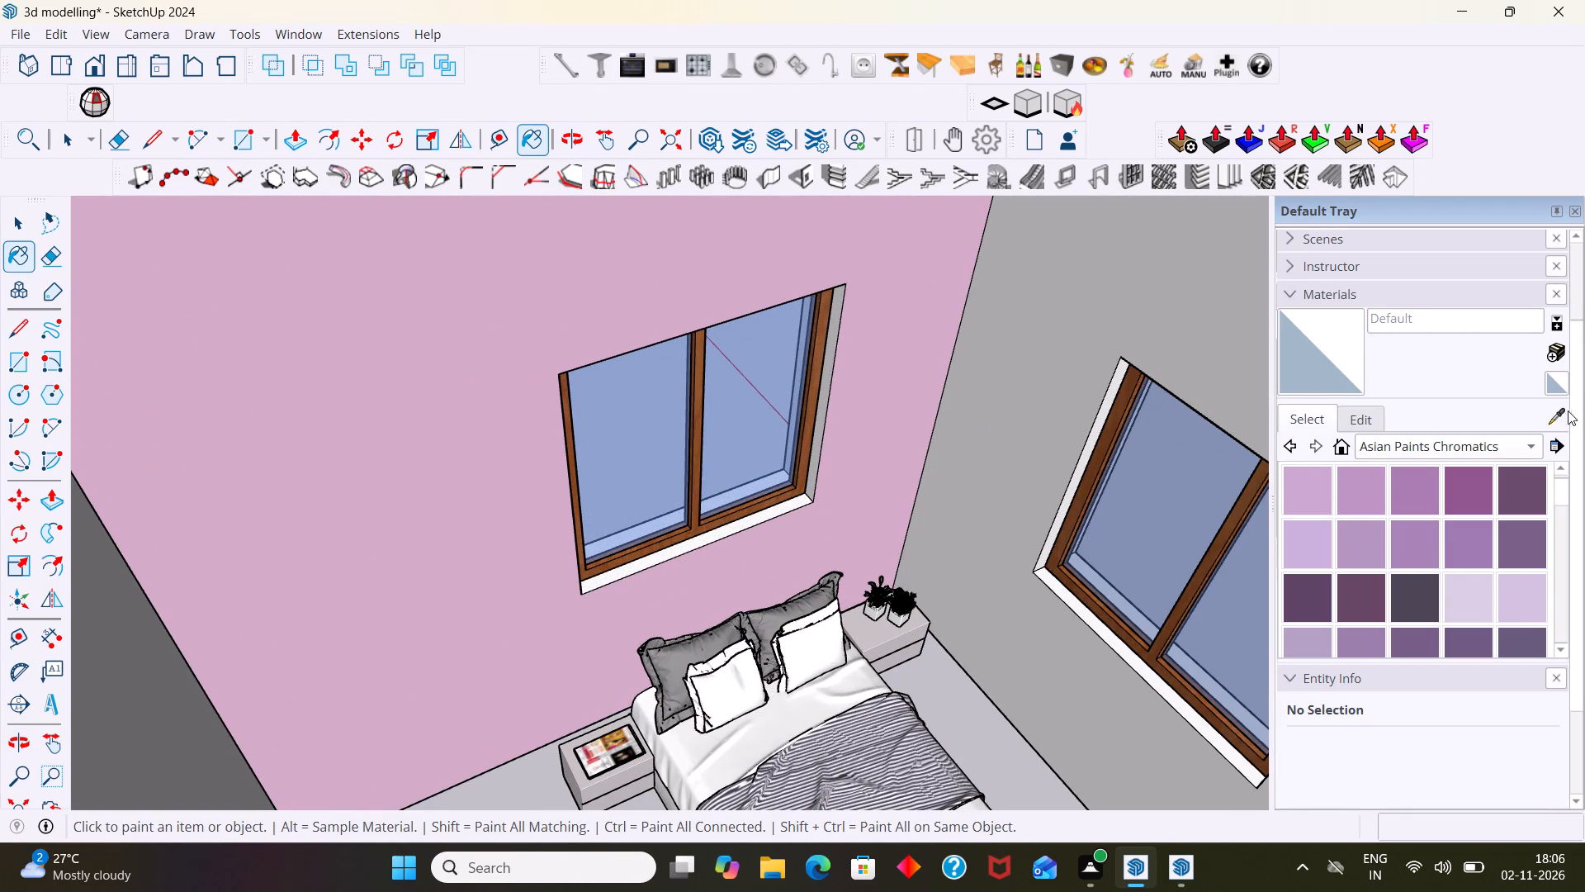
click(1565, 415)
click(464, 401)
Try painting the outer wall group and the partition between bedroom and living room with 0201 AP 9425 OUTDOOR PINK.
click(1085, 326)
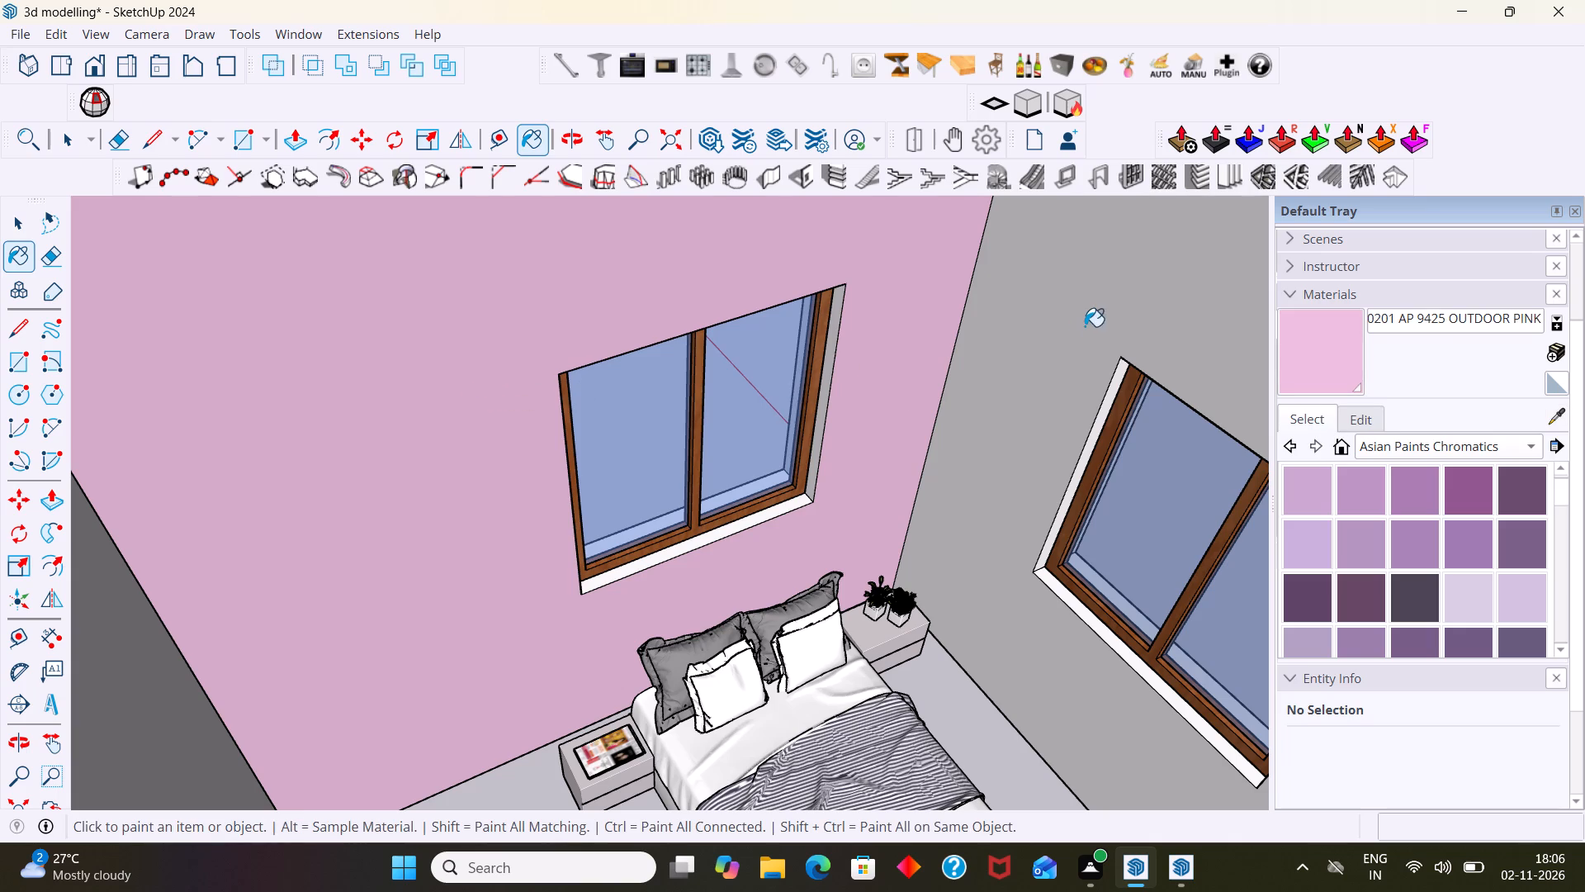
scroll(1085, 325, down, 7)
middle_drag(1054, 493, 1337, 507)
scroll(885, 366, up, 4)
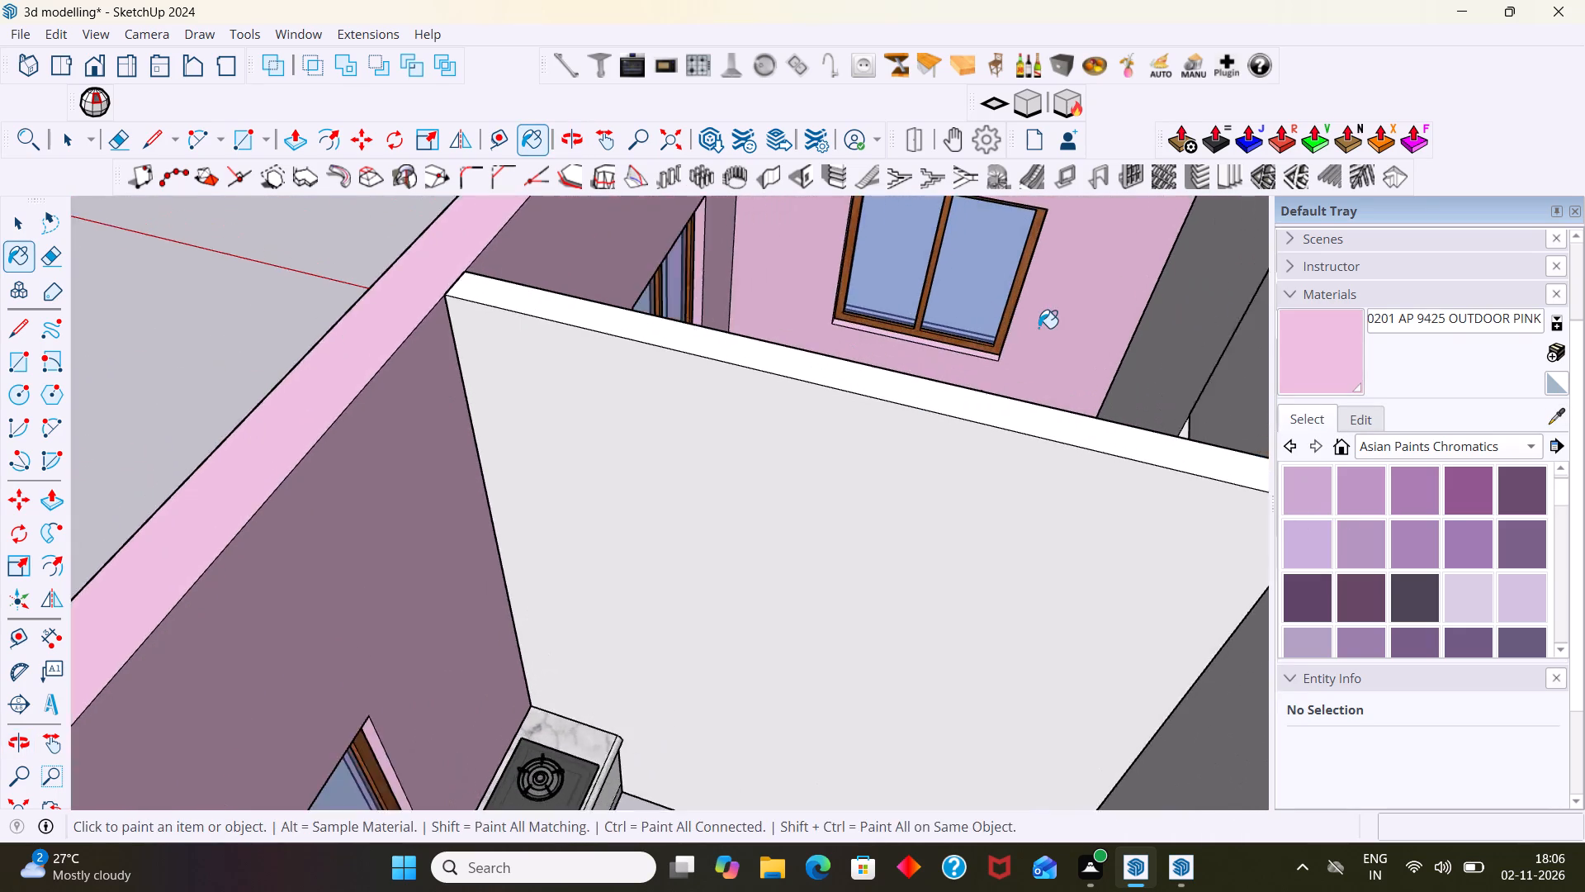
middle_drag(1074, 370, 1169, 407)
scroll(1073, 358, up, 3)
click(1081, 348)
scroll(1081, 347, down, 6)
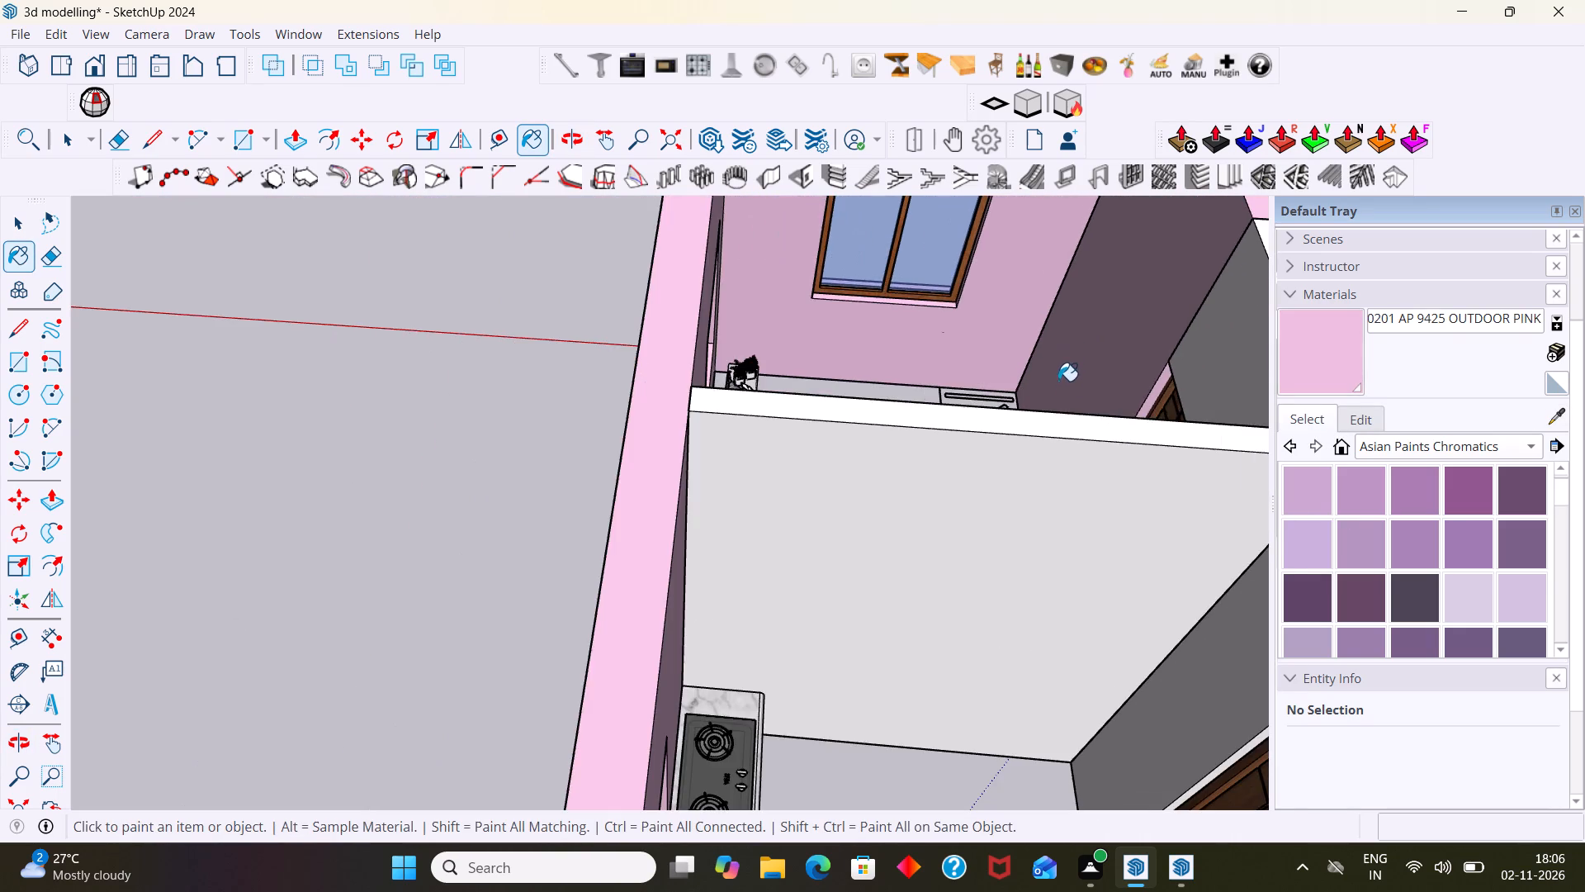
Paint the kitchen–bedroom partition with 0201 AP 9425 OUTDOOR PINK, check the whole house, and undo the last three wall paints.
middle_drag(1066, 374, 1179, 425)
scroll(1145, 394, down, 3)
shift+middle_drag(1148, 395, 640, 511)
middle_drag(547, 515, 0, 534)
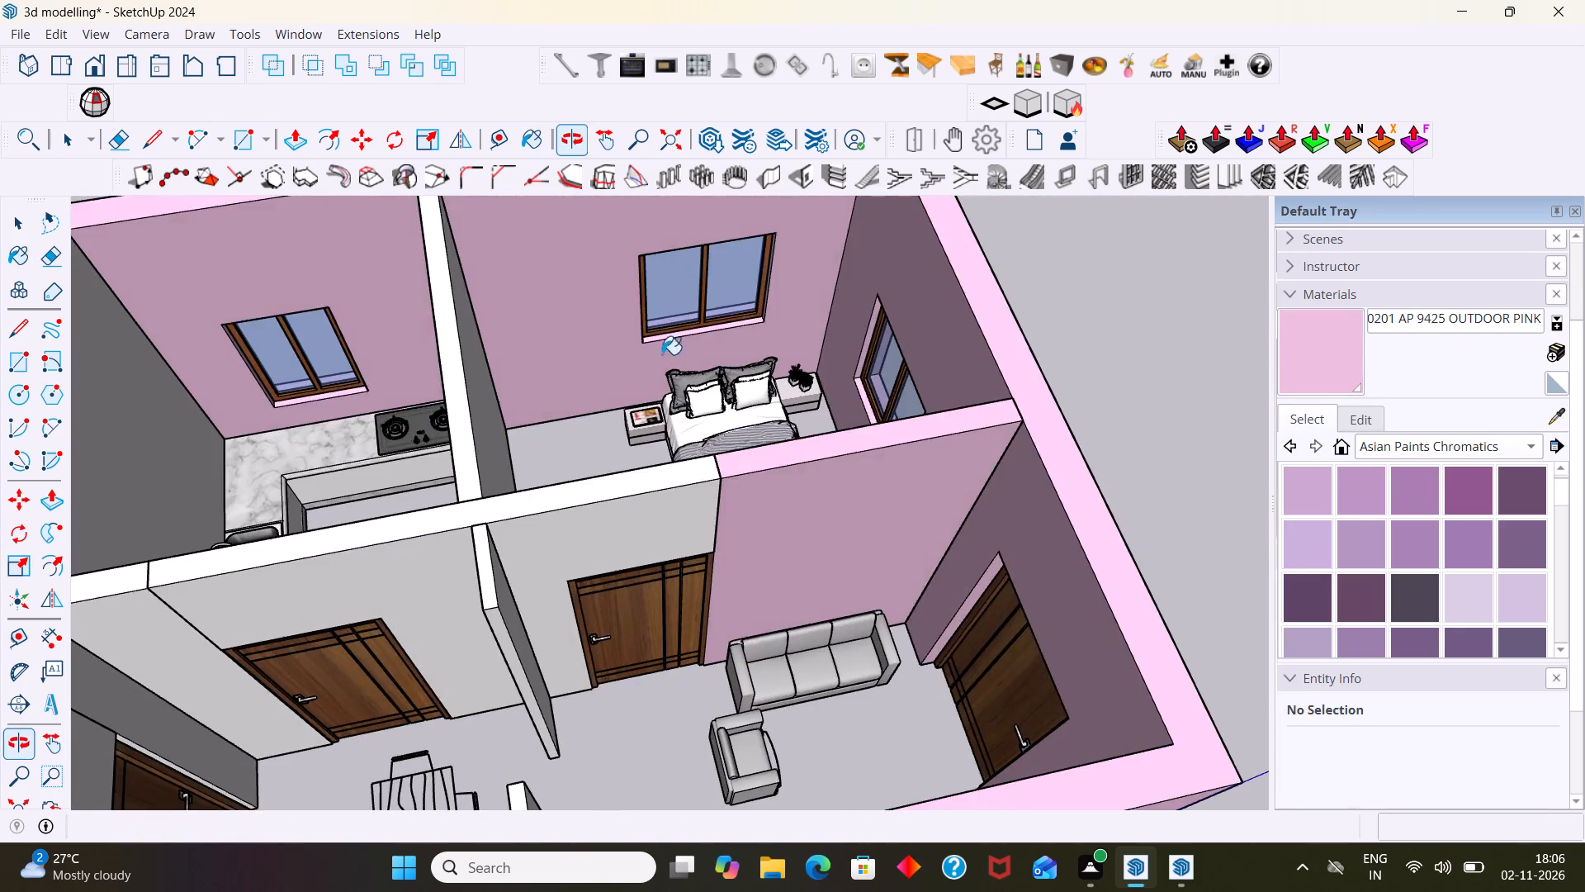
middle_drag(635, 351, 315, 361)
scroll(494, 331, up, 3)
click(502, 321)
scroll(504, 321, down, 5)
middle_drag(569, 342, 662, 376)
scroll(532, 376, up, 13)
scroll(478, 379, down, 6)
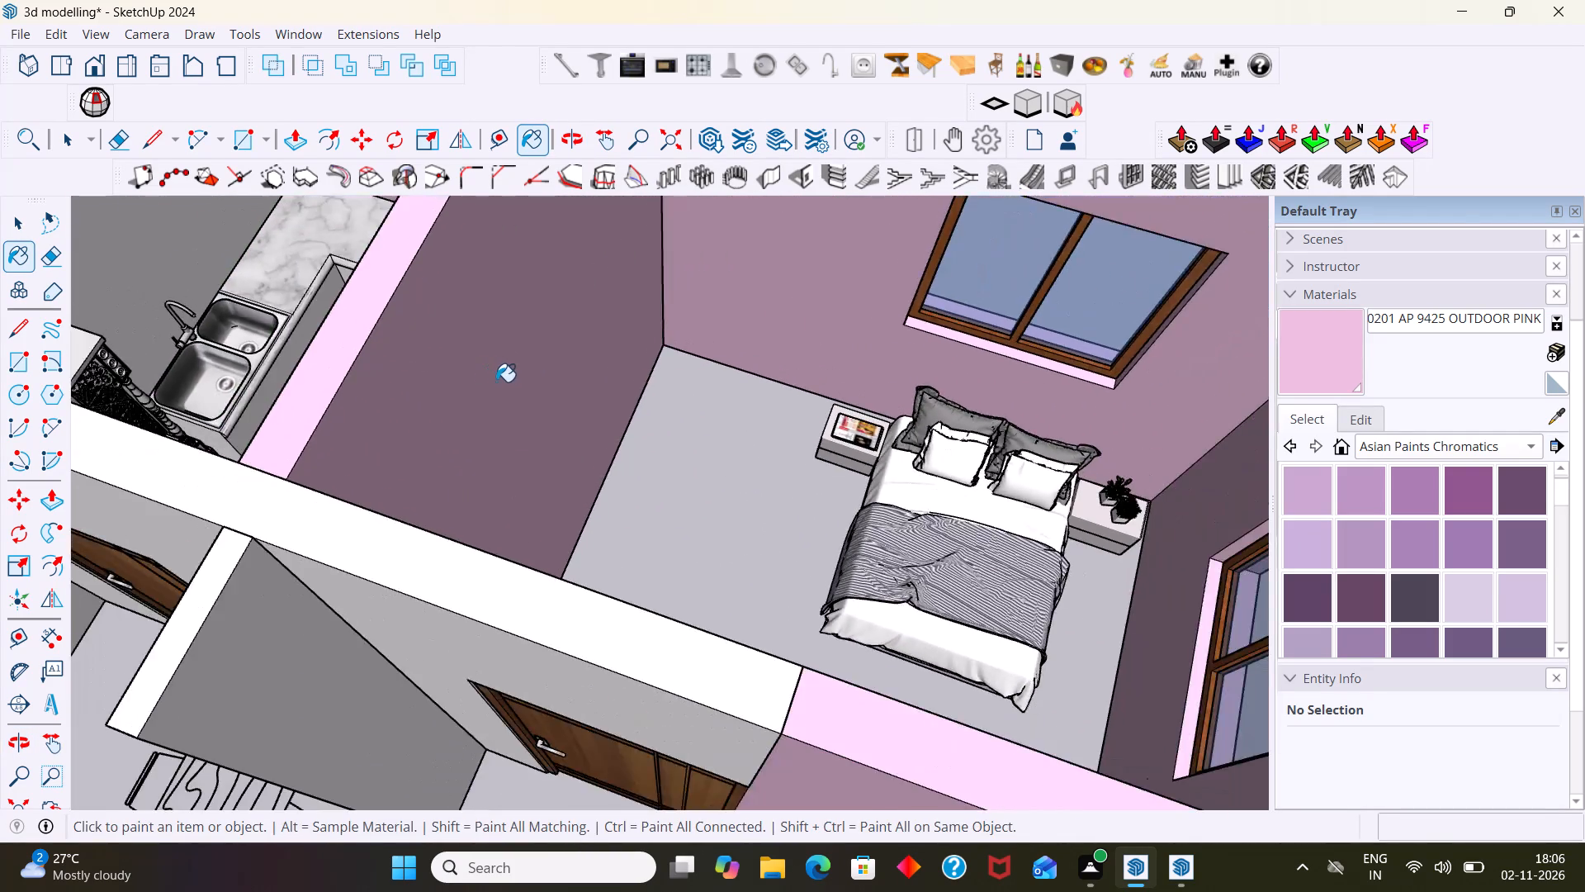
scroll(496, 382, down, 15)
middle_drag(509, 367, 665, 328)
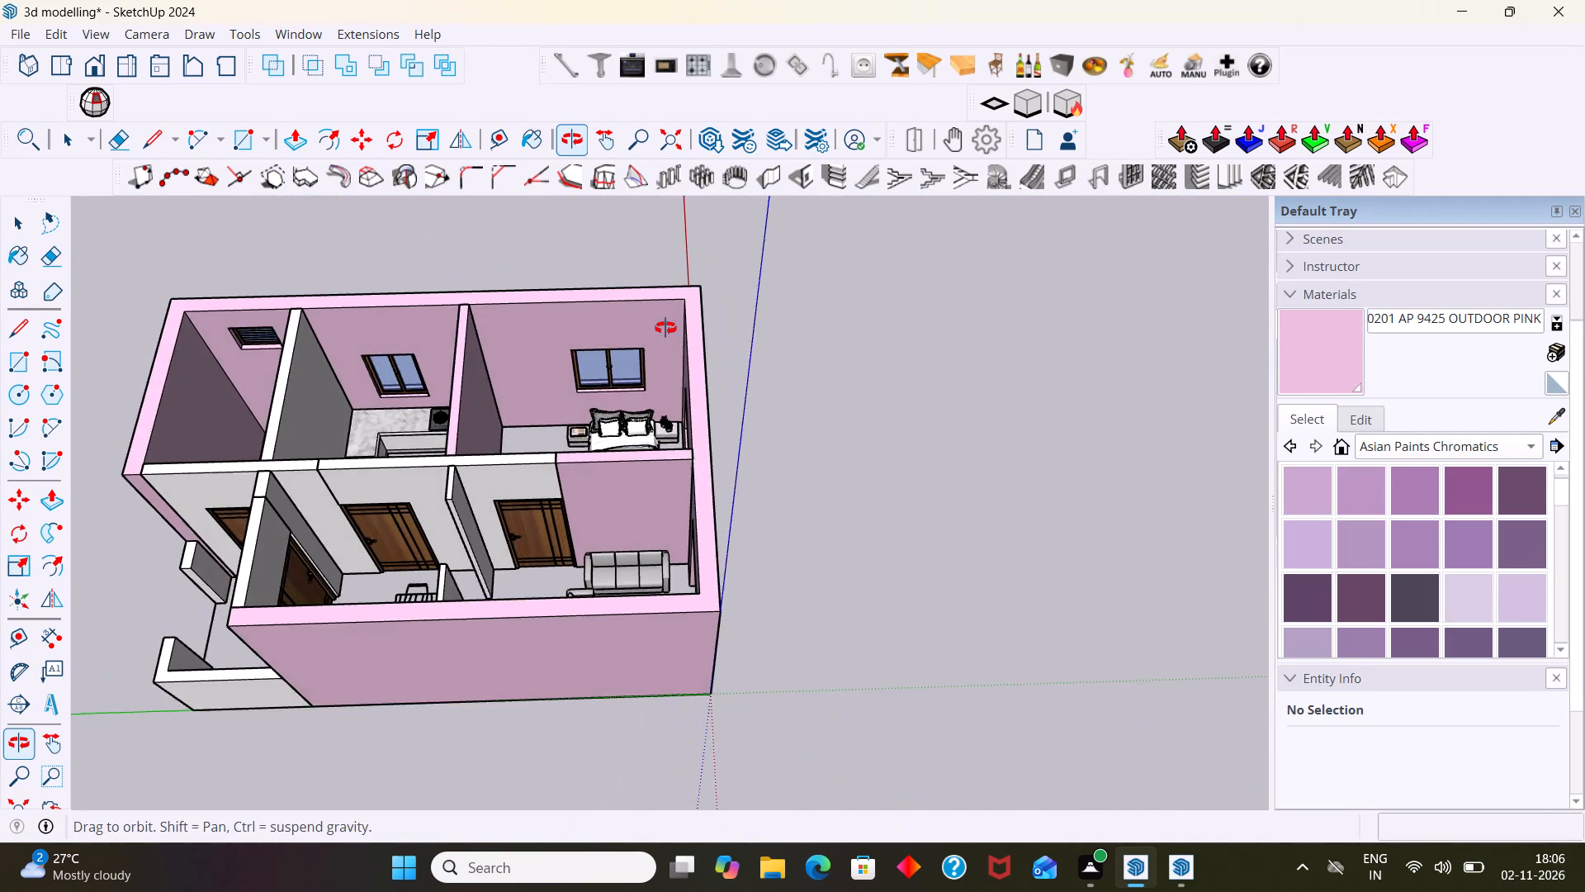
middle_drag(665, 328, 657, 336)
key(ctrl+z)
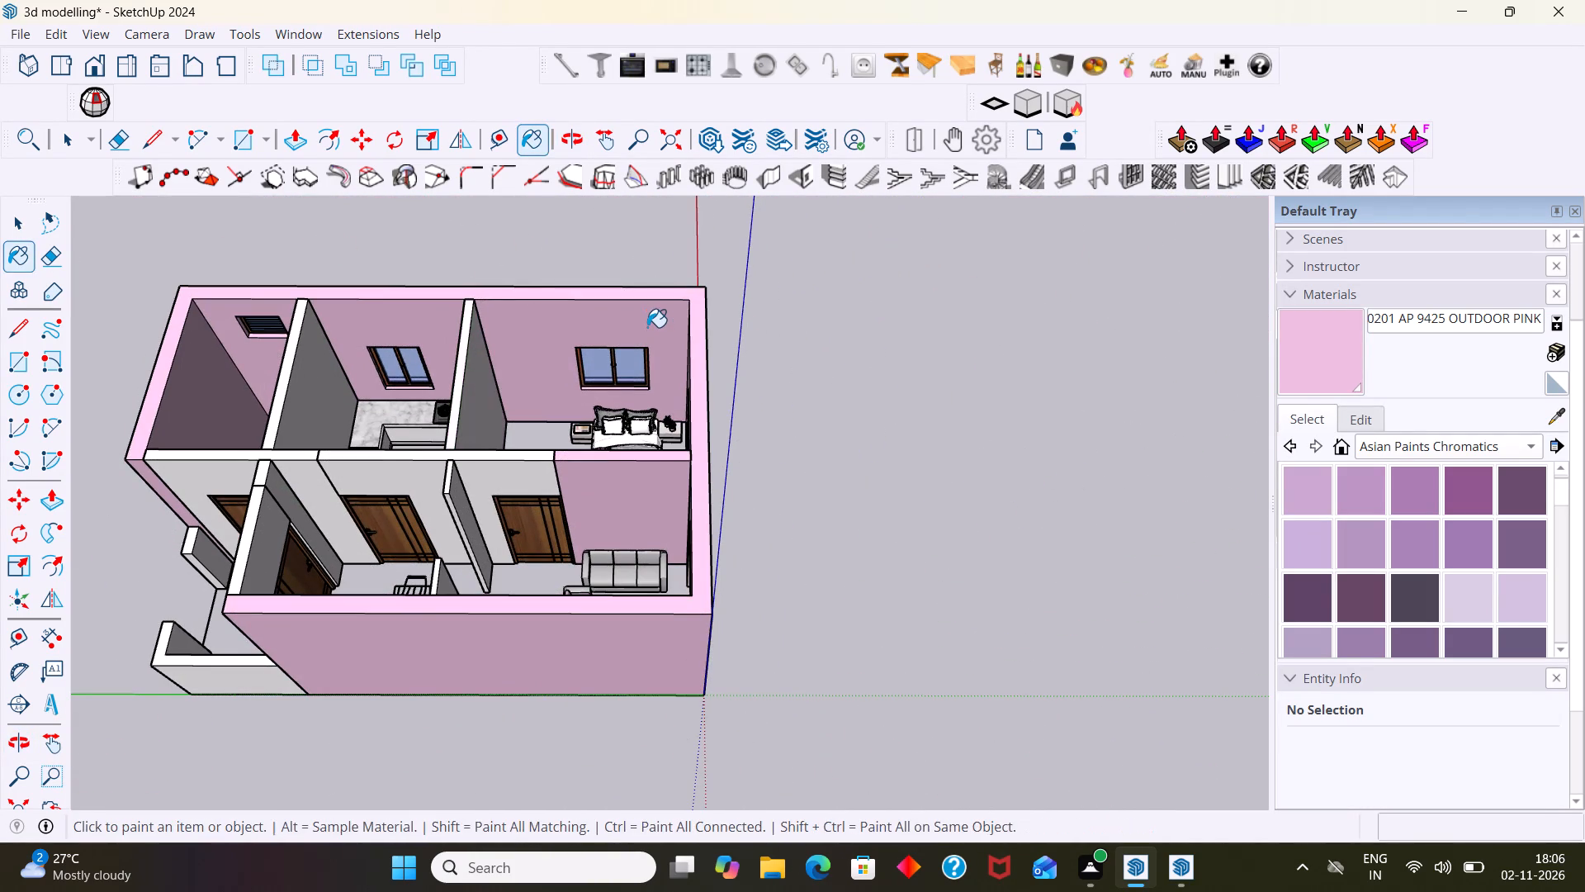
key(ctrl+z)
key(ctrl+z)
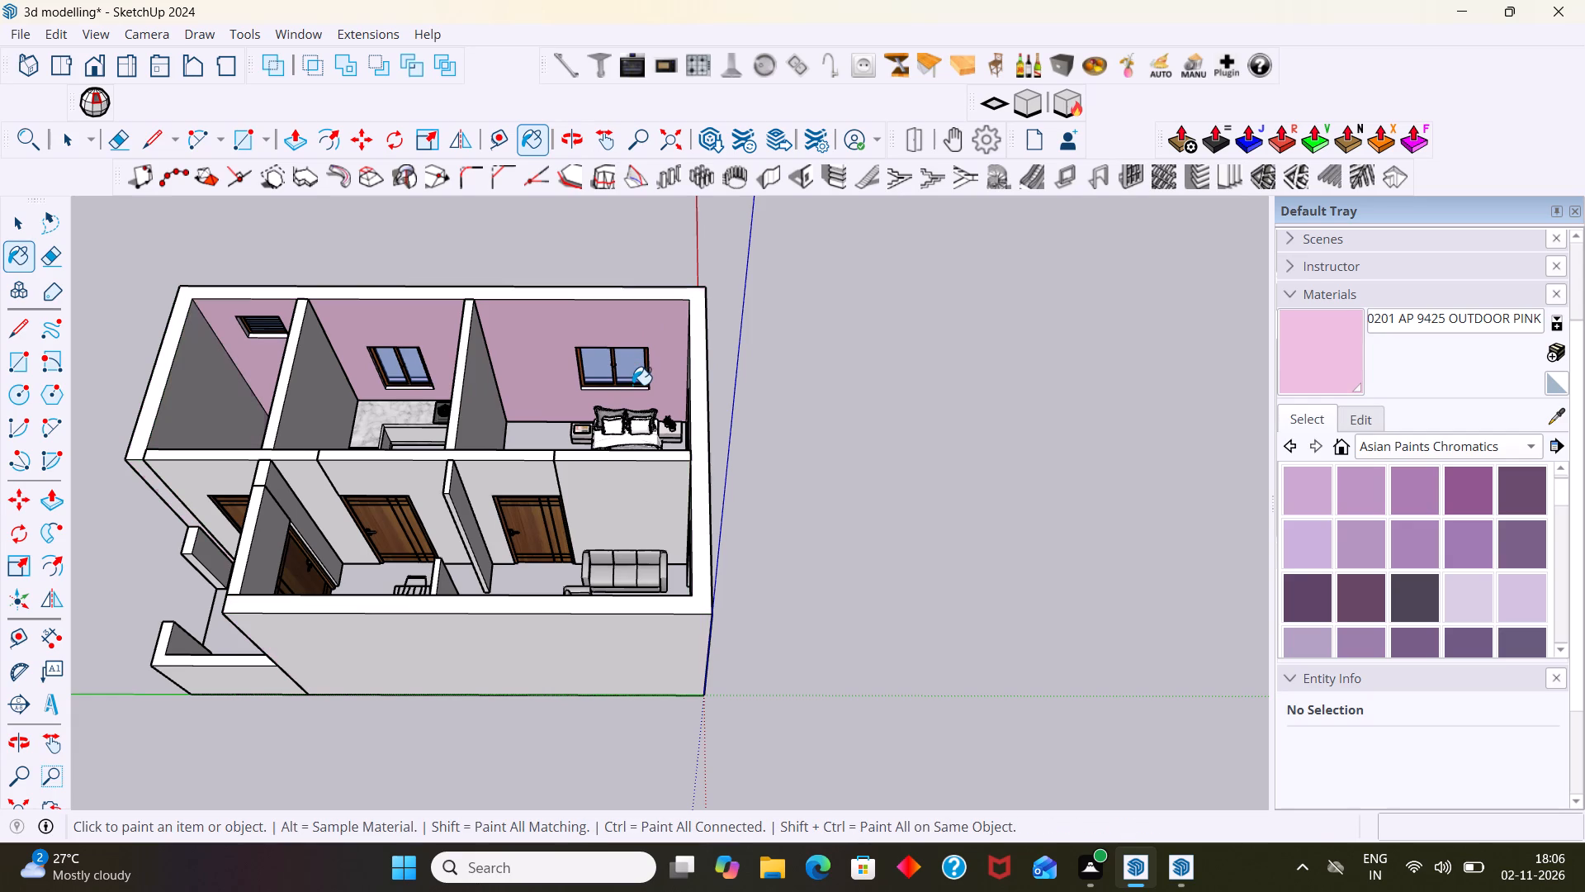
Inside the outer wall group, paint only the inner face of the bedroom's side window wall with 0201 AP 9425 OUTDOOR PINK.
key(space)
scroll(523, 415, up, 3)
middle_drag(539, 449, 1121, 486)
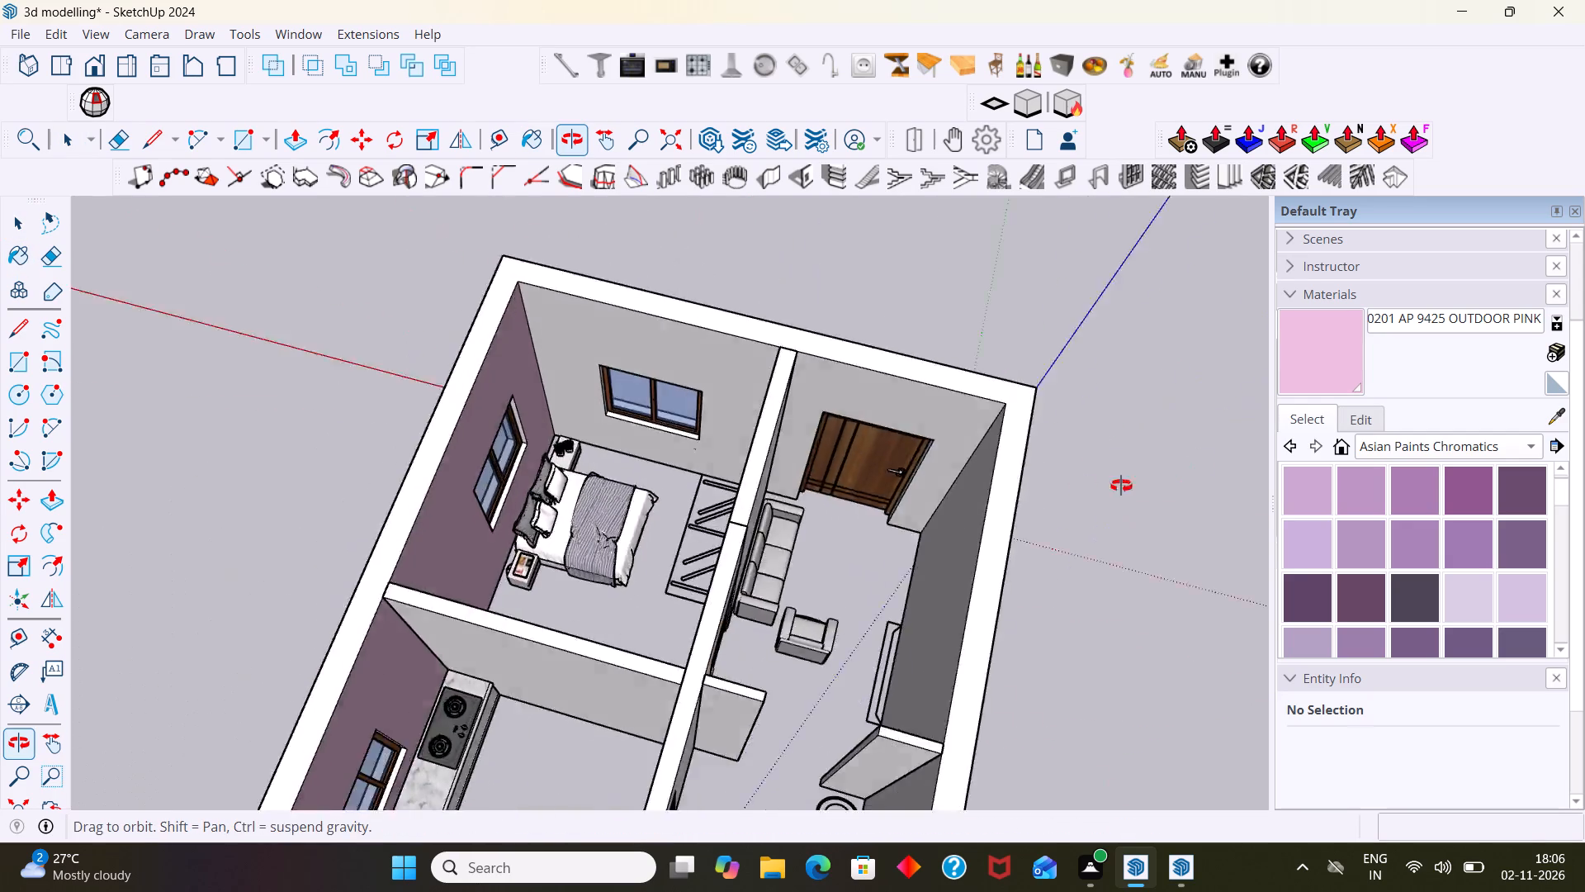
middle_drag(1121, 486, 1336, 406)
scroll(409, 417, up, 5)
double_click(522, 366)
click(523, 371)
click(546, 391)
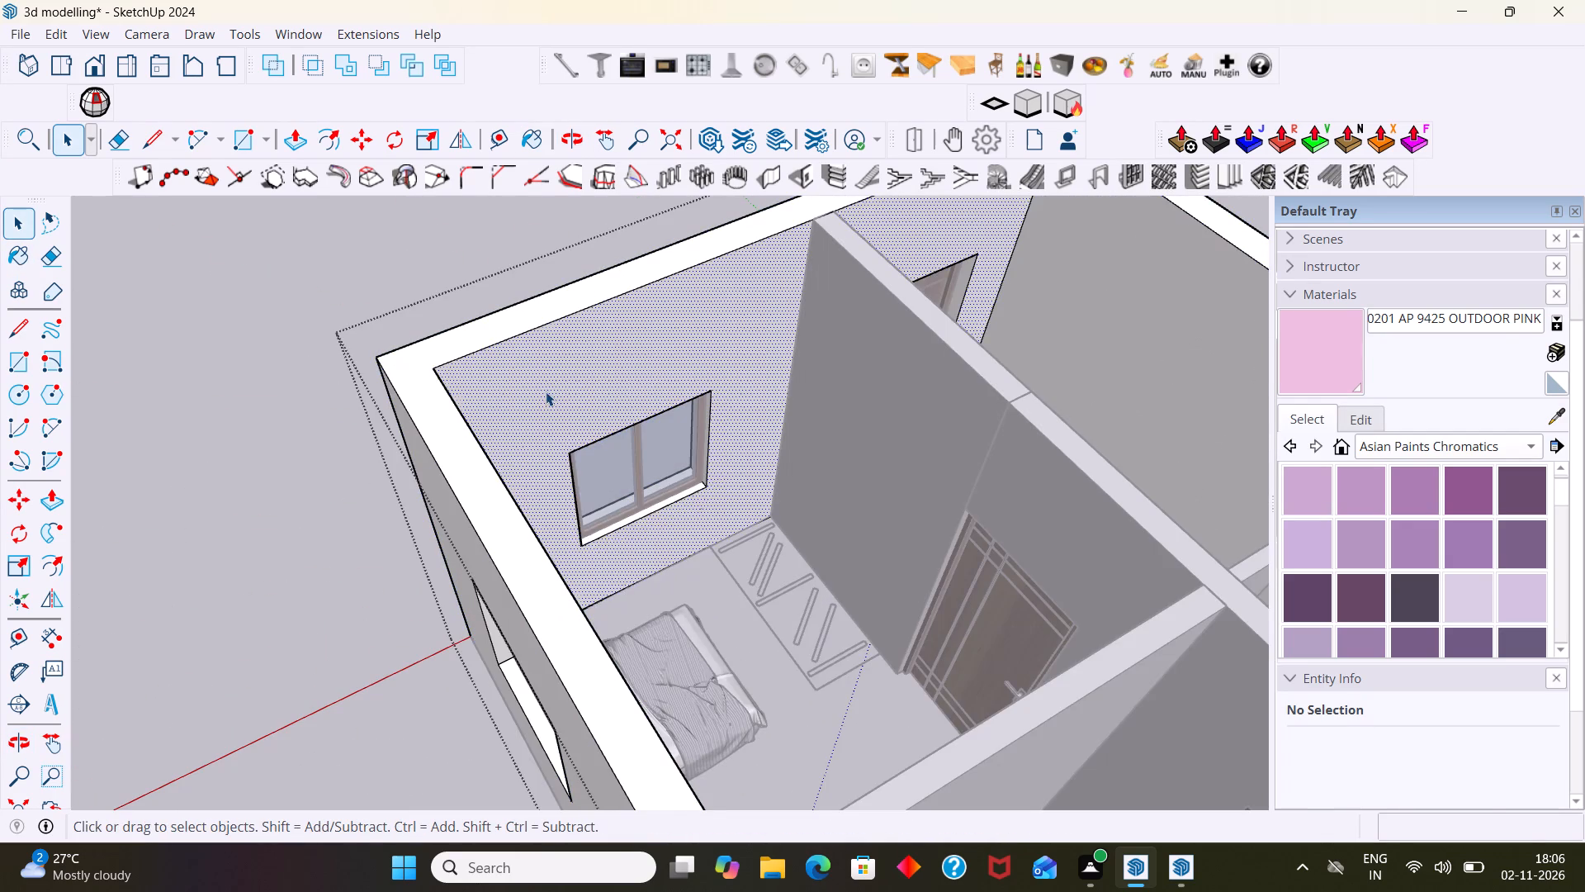
scroll(546, 394, up, 1)
click(1339, 330)
click(577, 387)
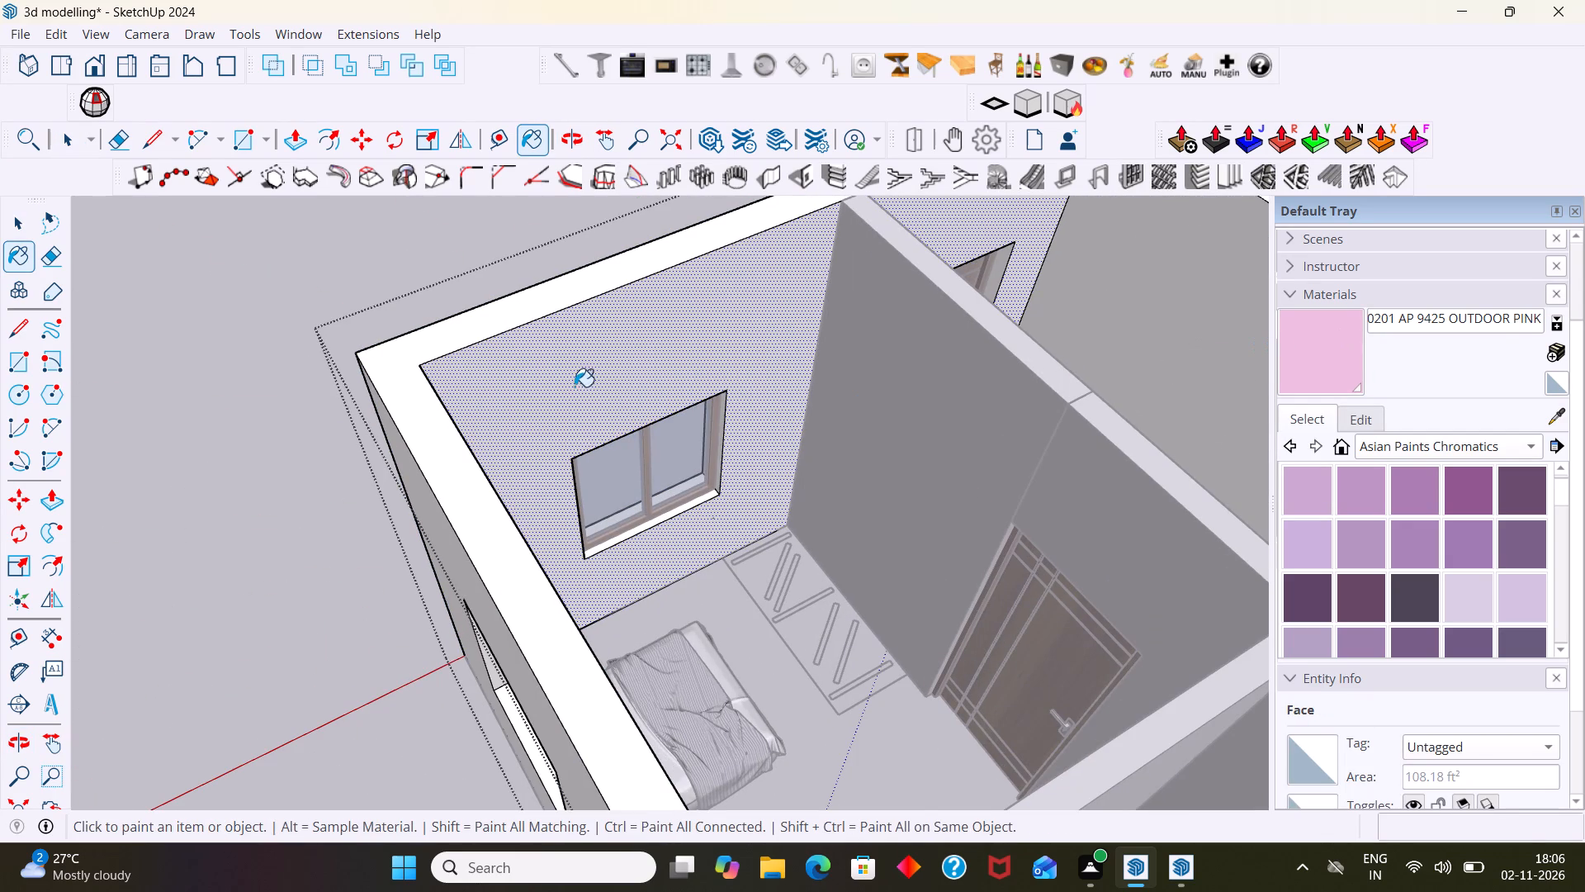
scroll(575, 389, down, 1)
key(space)
click(897, 429)
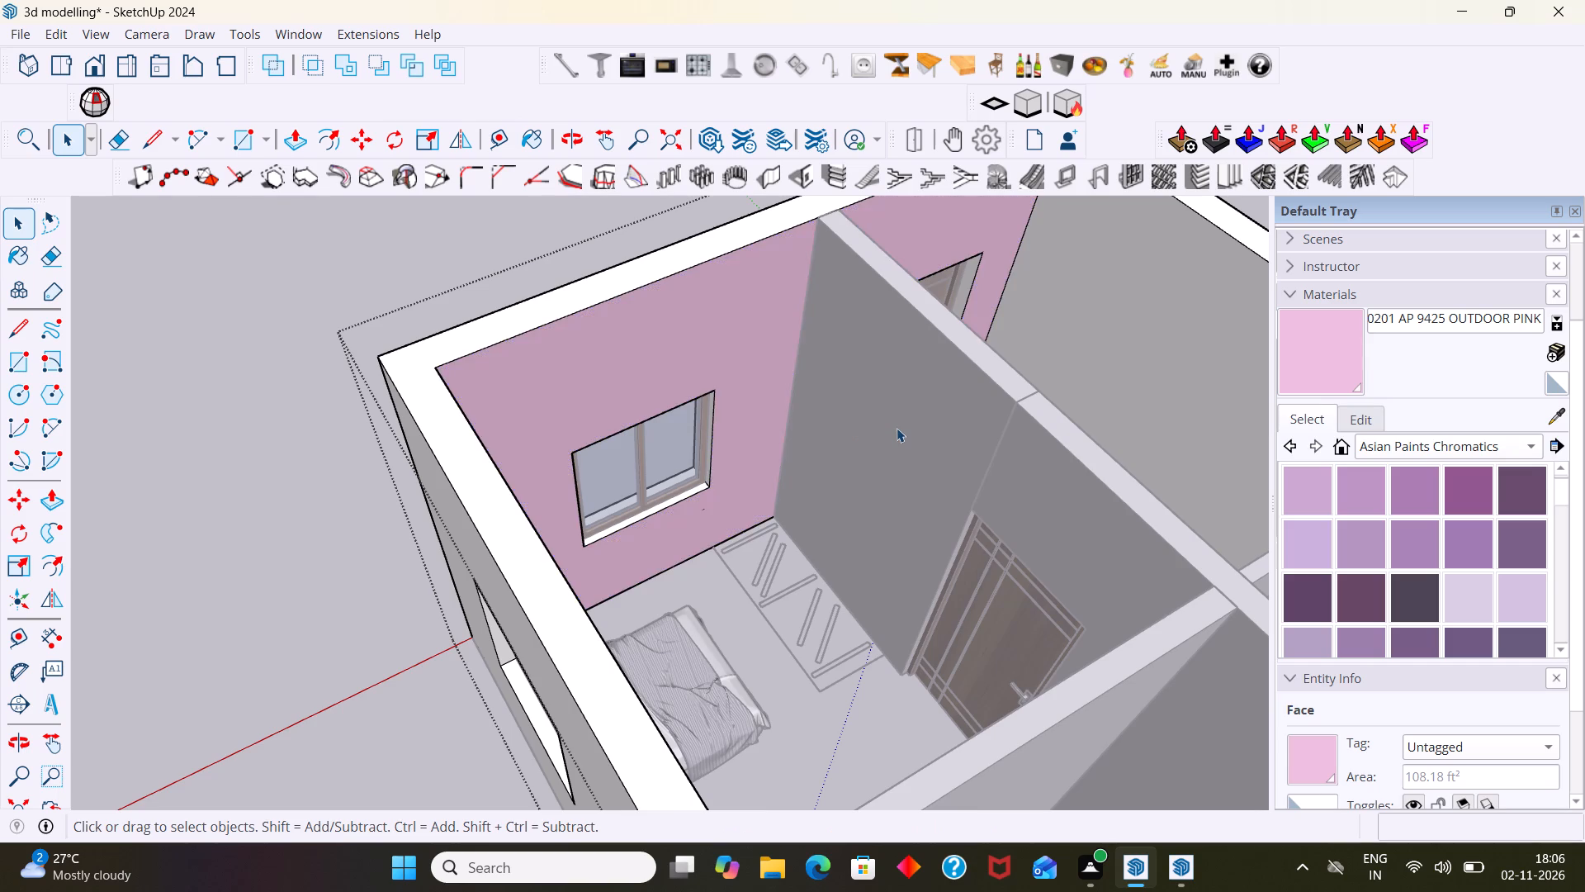
middle_drag(897, 427, 1065, 424)
scroll(986, 419, down, 5)
click(592, 331)
scroll(669, 347, down, 1)
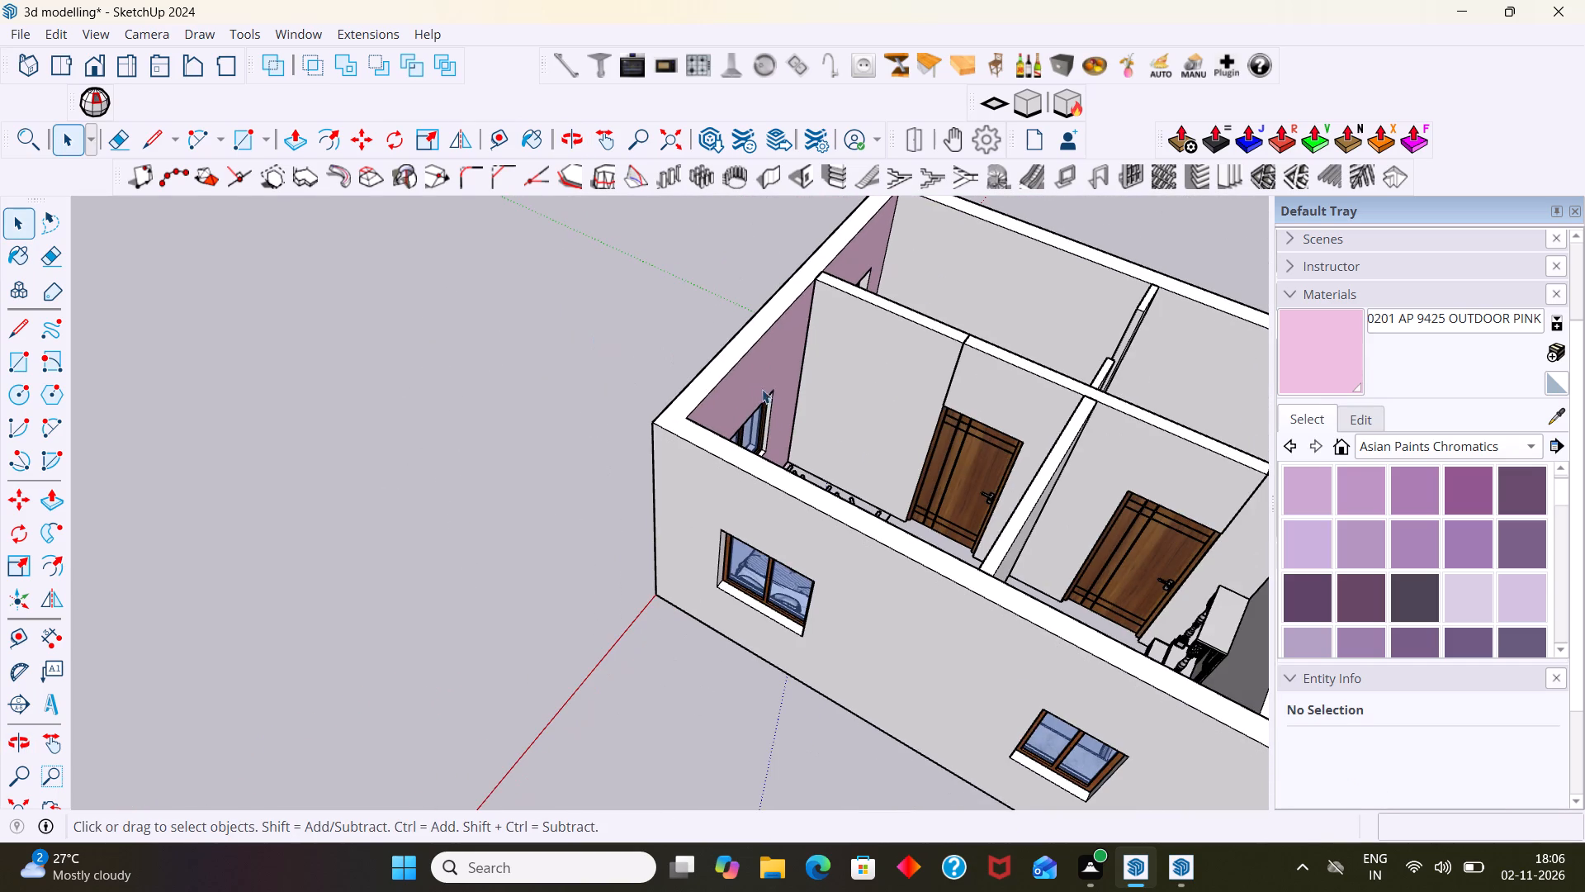
Inside the outer wall group, paint the sill face of the window behind the bed with 0201 AP 9425 OUTDOOR PINK.
shift+middle_drag(698, 385, 372, 439)
scroll(459, 435, up, 2)
middle_drag(500, 450, 100, 451)
scroll(445, 442, up, 5)
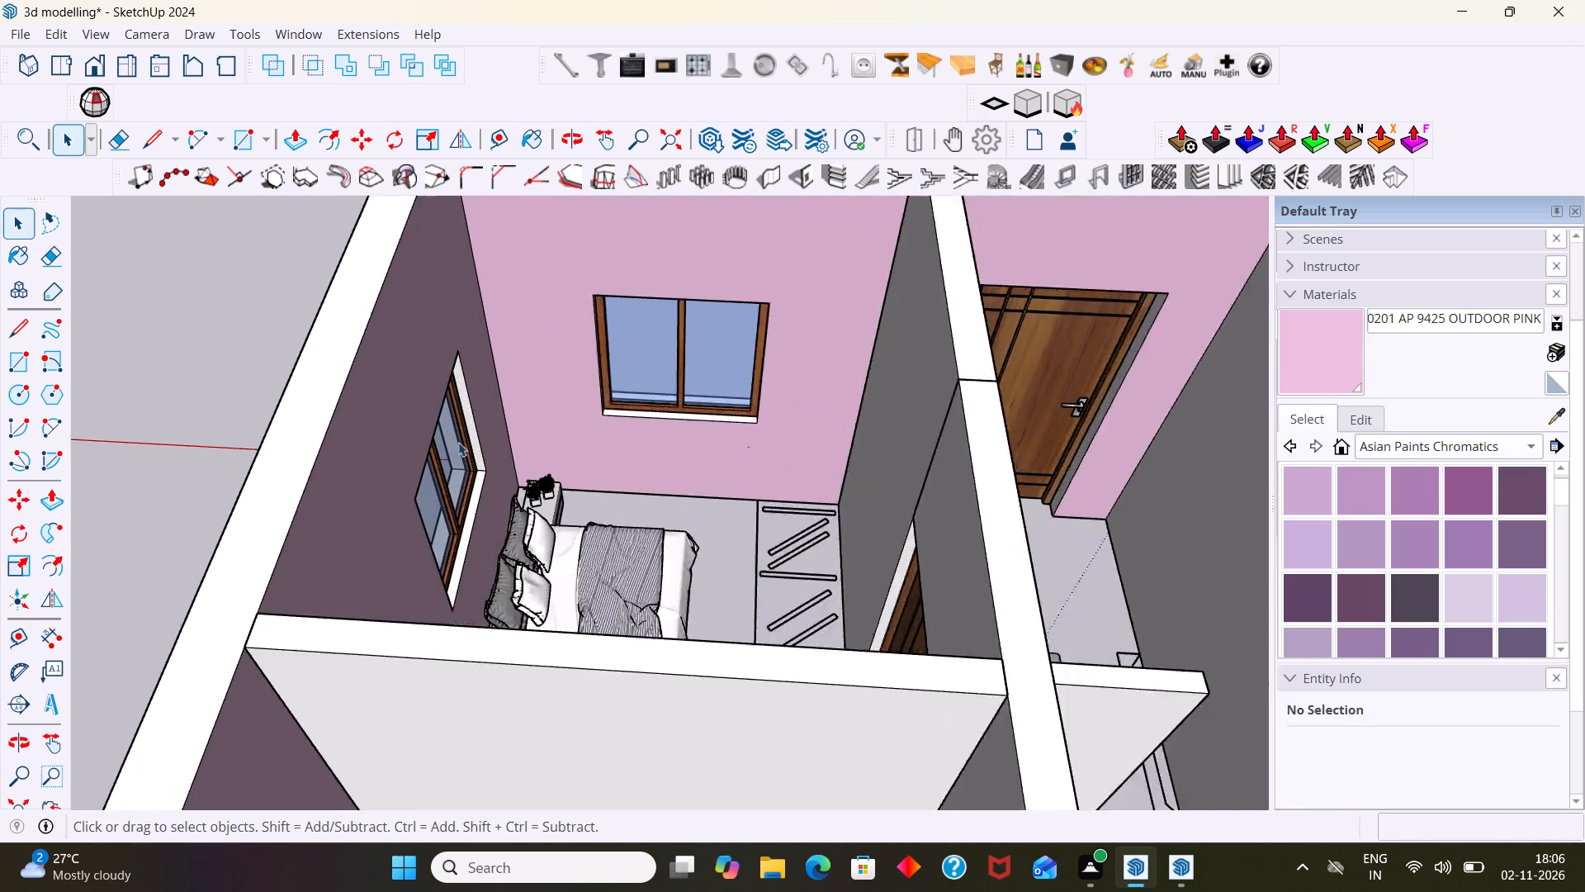
scroll(458, 442, up, 2)
middle_drag(461, 444, 310, 406)
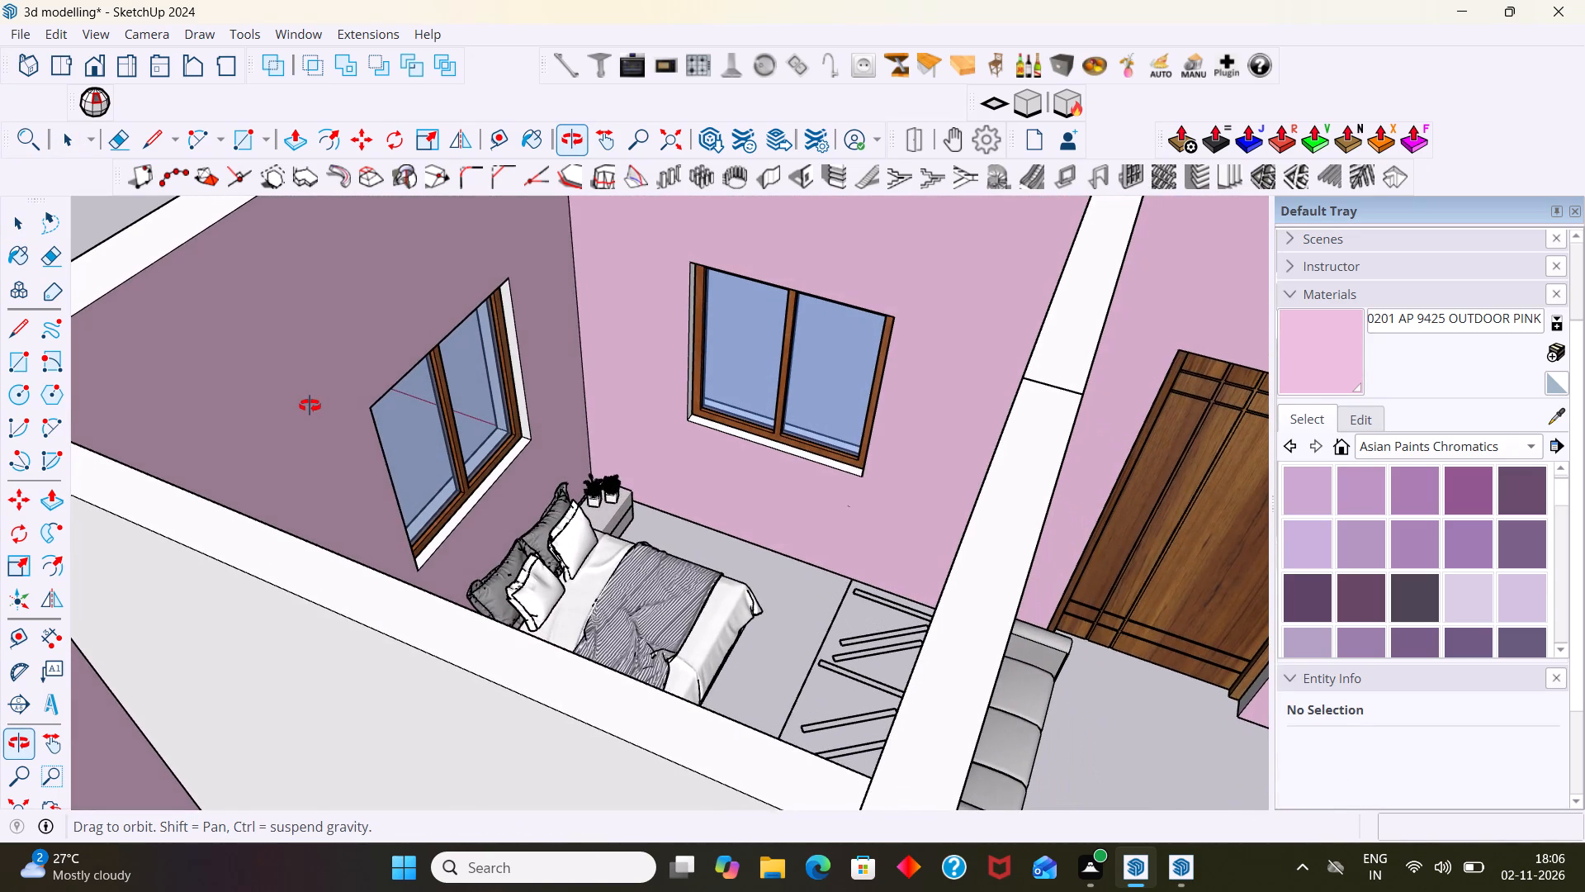
middle_drag(310, 406, 528, 423)
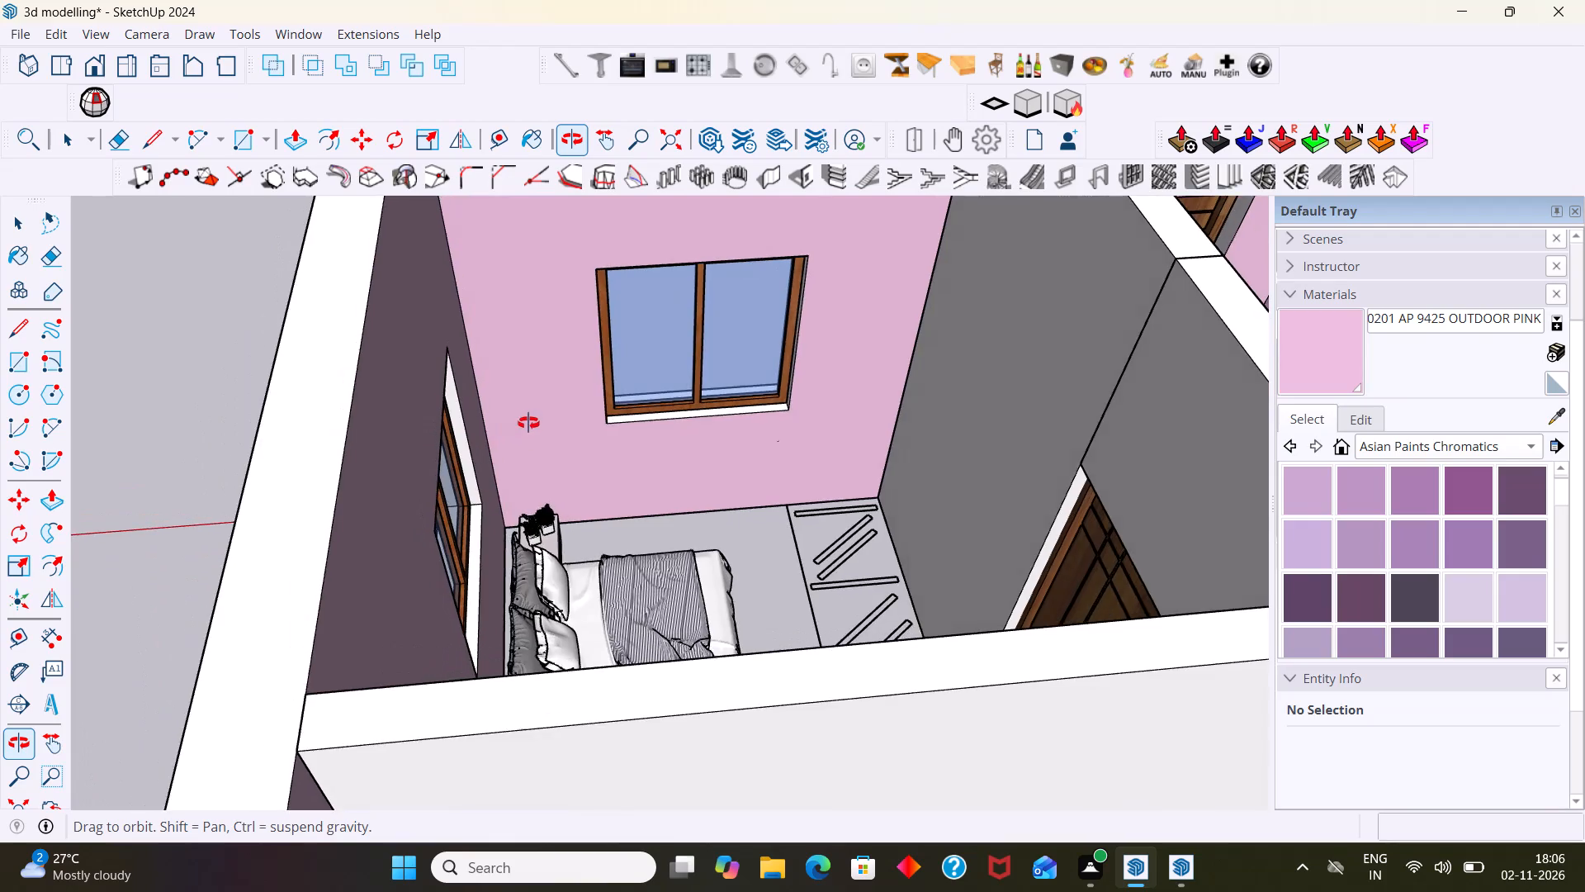
middle_drag(528, 423, 84, 410)
scroll(491, 410, up, 5)
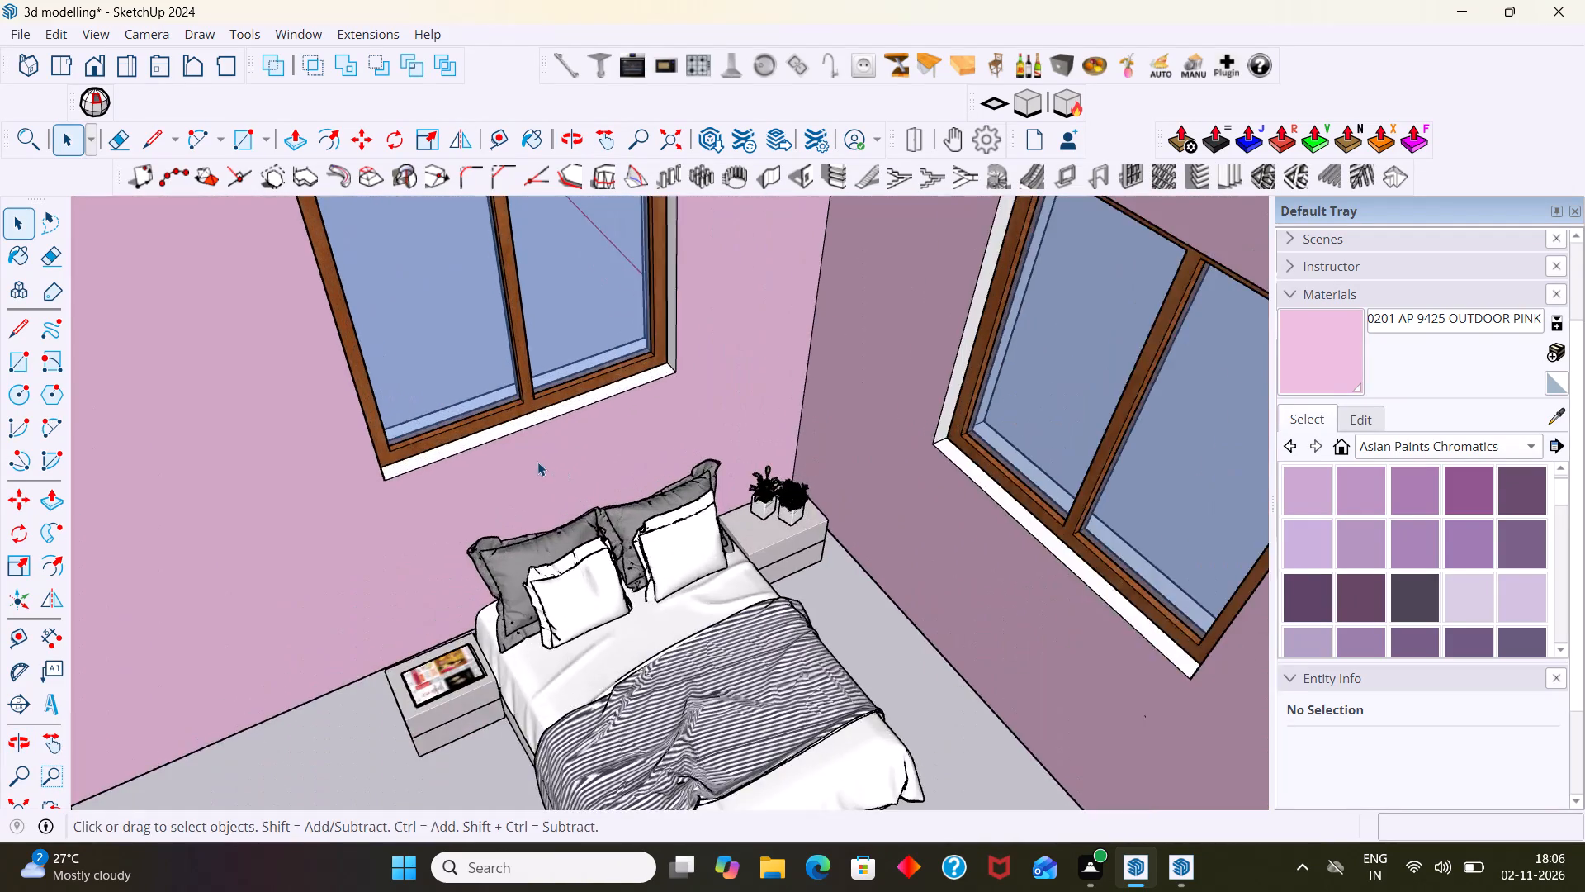
middle_drag(537, 462, 522, 582)
scroll(488, 467, up, 18)
triple_click(473, 457)
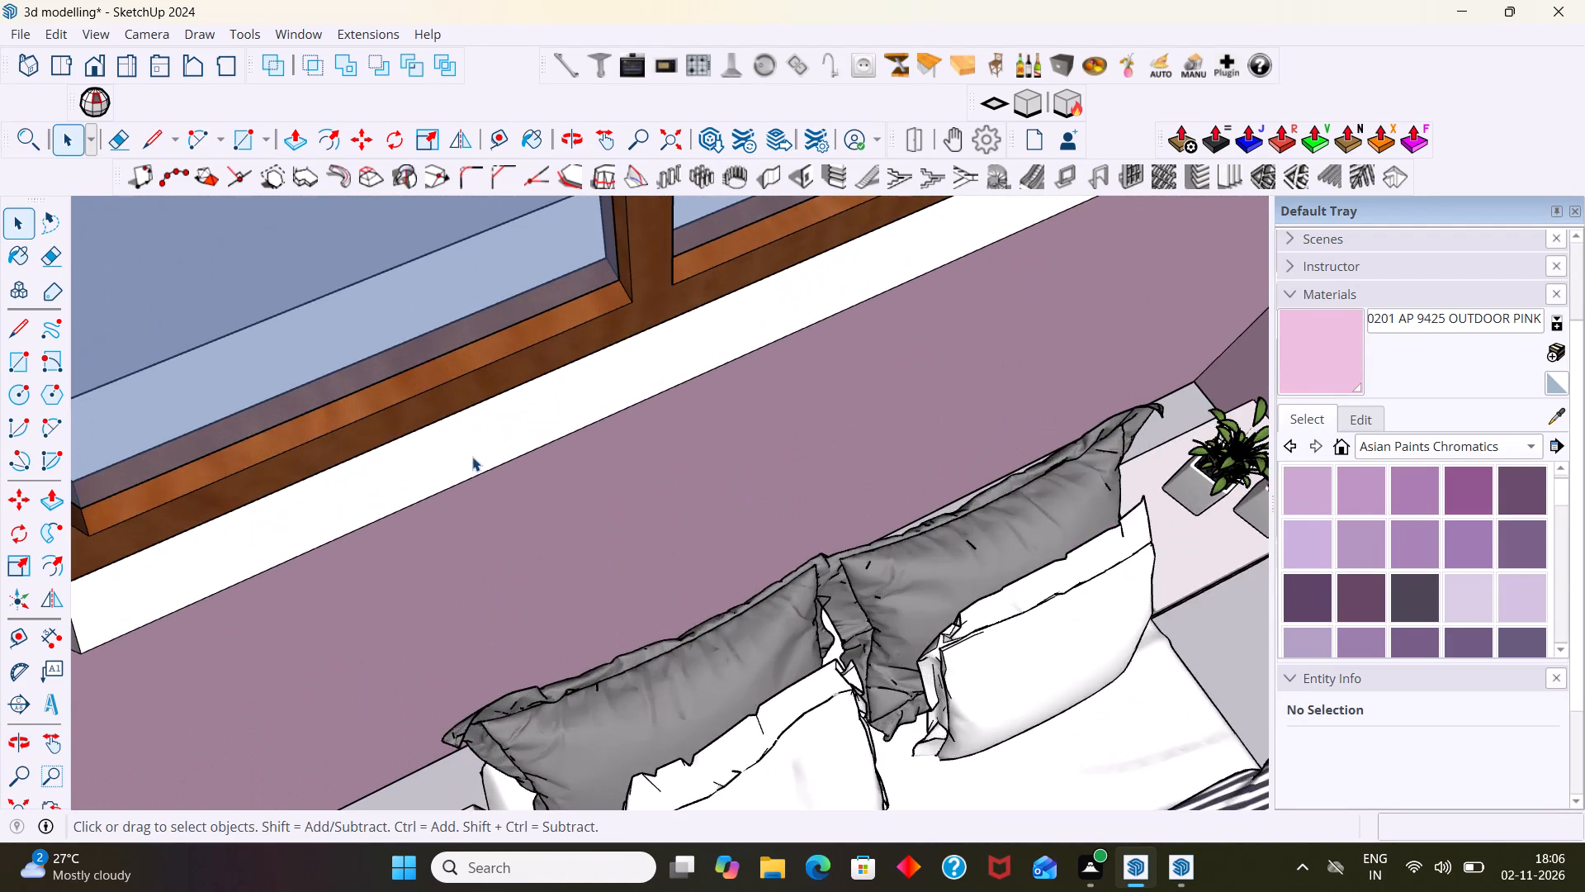
click(474, 449)
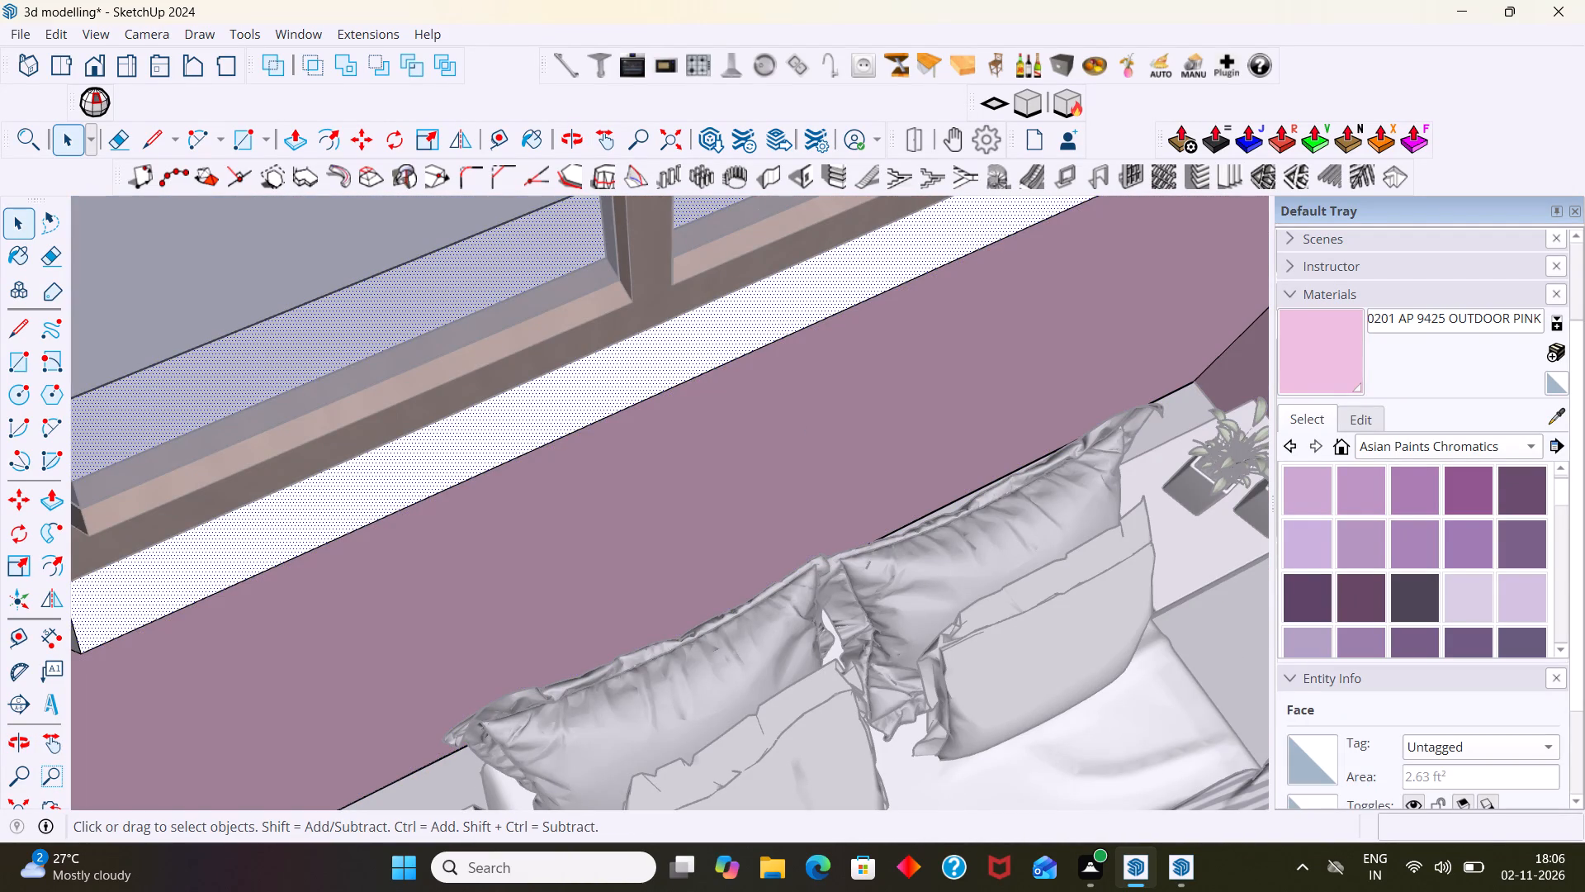
drag(1339, 363, 1314, 363)
click(859, 291)
scroll(861, 287, down, 4)
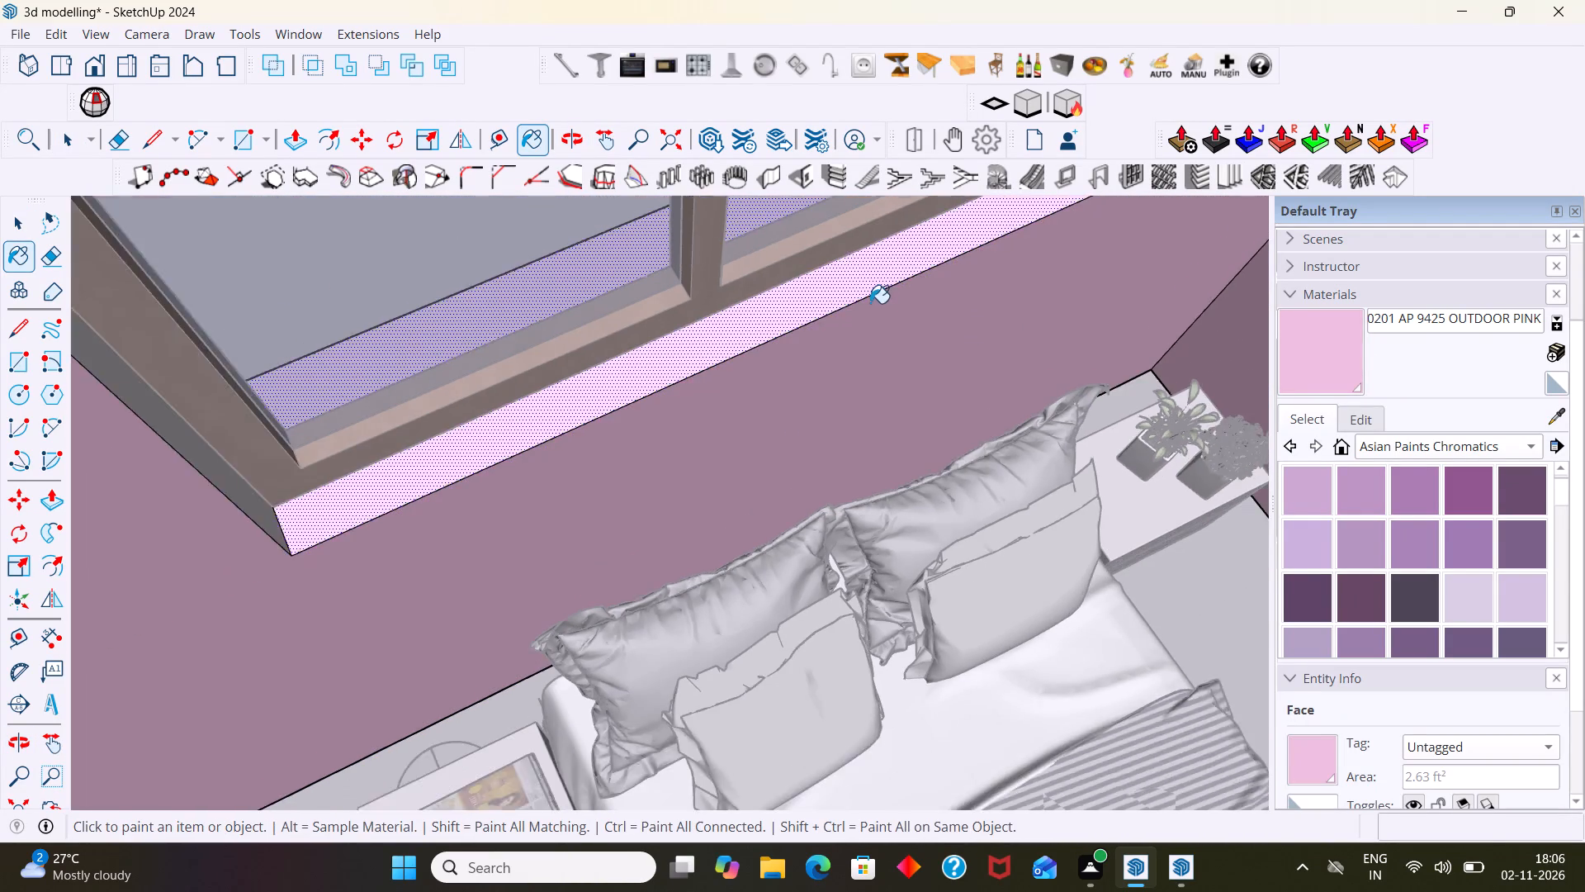
scroll(870, 303, down, 16)
key(space)
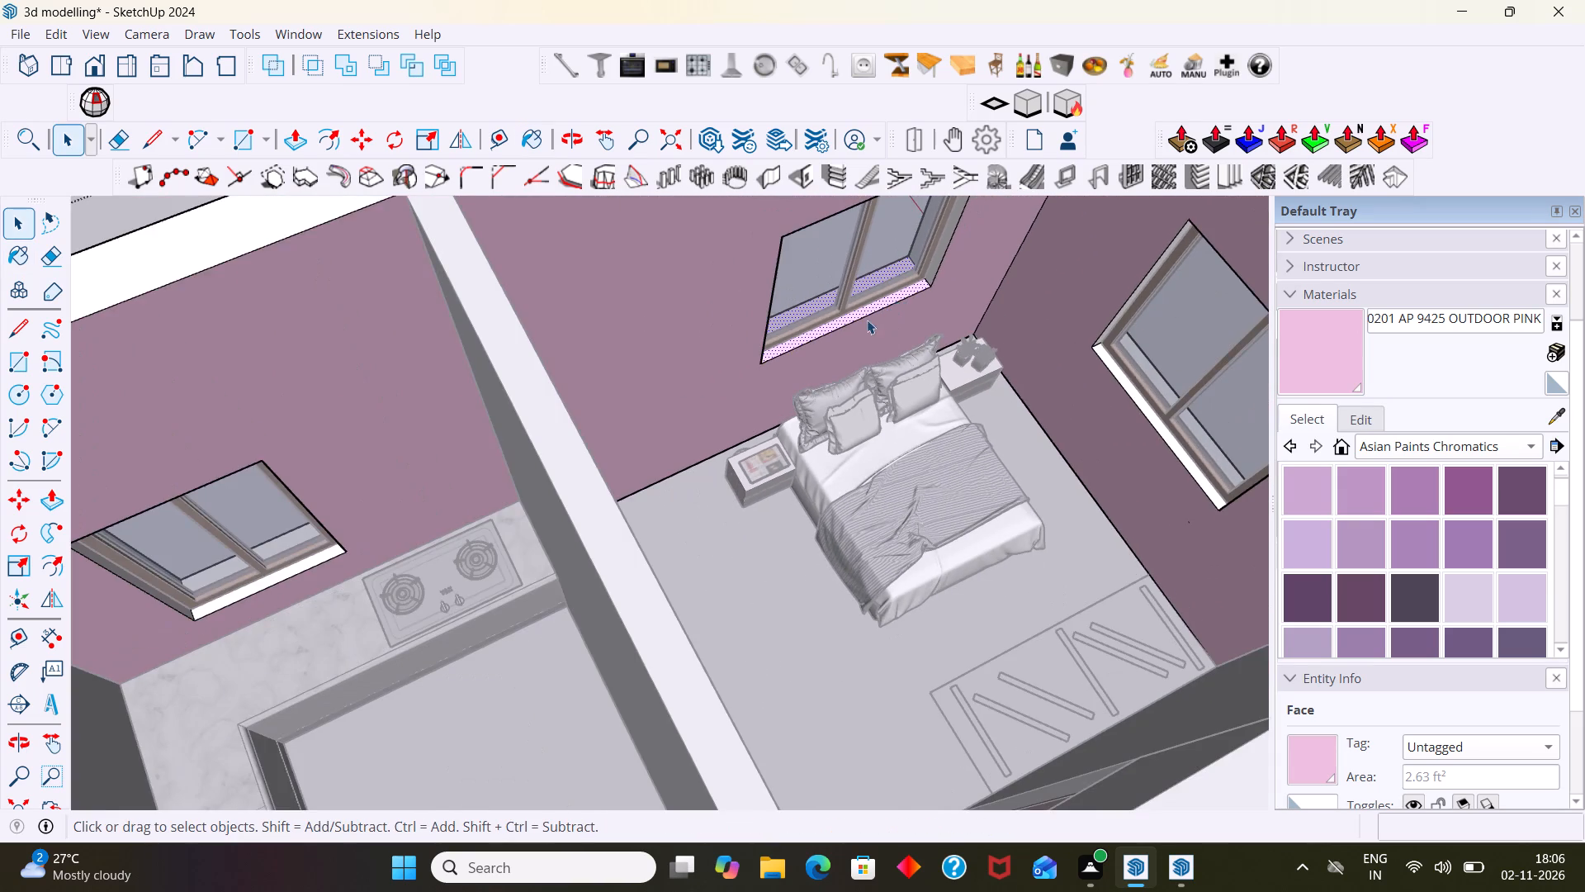
scroll(867, 320, down, 13)
click(1100, 273)
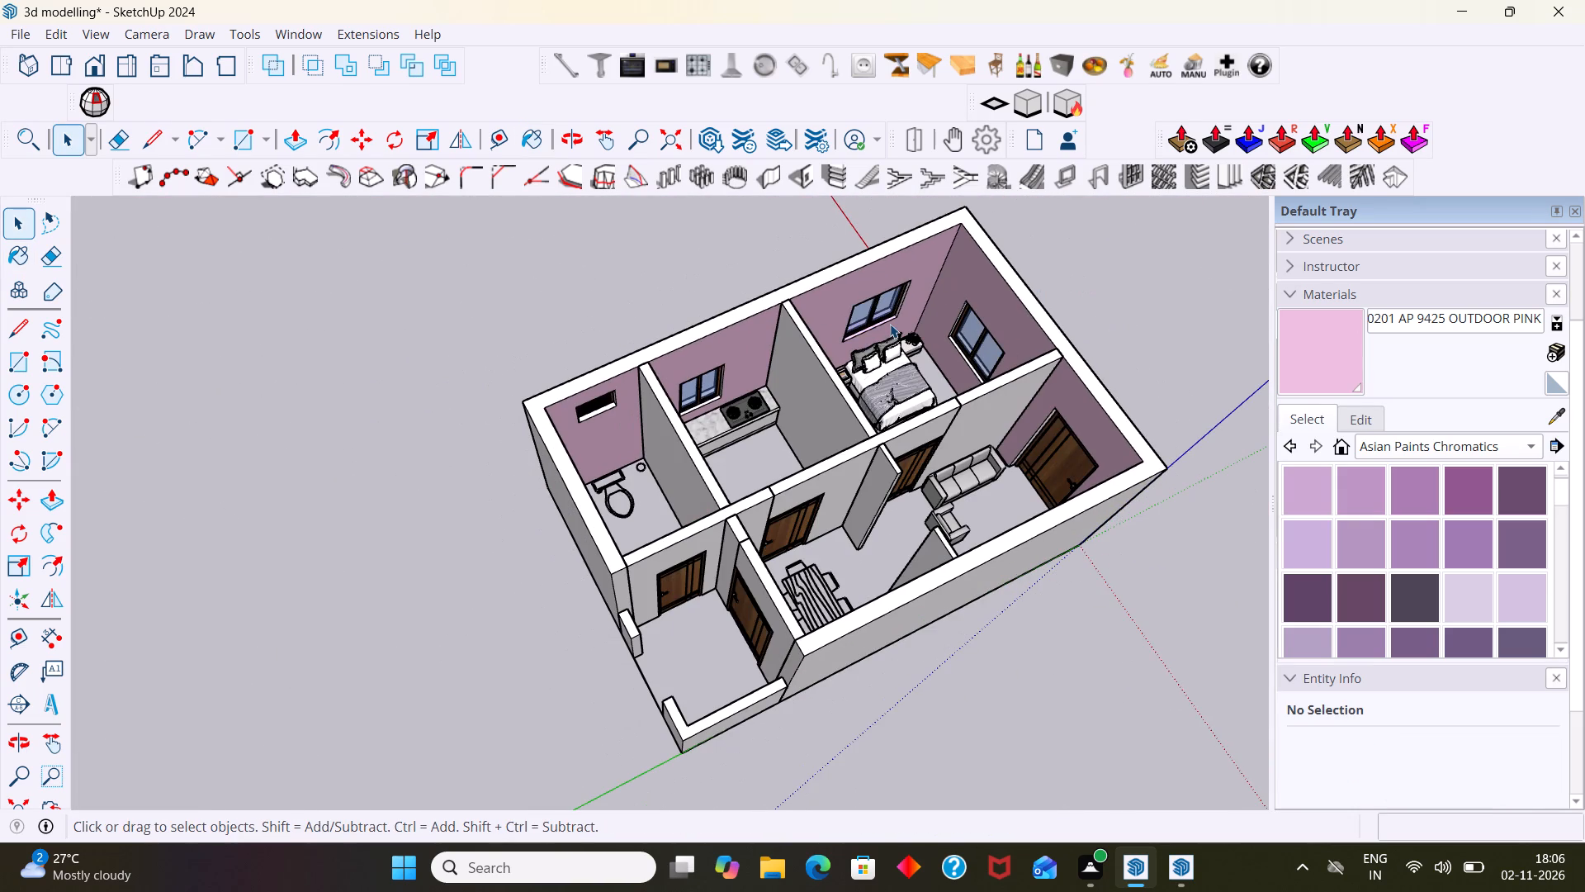
Inside the outer wall group, paint the sill face of the bedroom's side window with 0201 AP 9425 OUTDOOR PINK.
shift+middle_drag(865, 324, 564, 366)
scroll(621, 372, up, 14)
scroll(536, 367, up, 3)
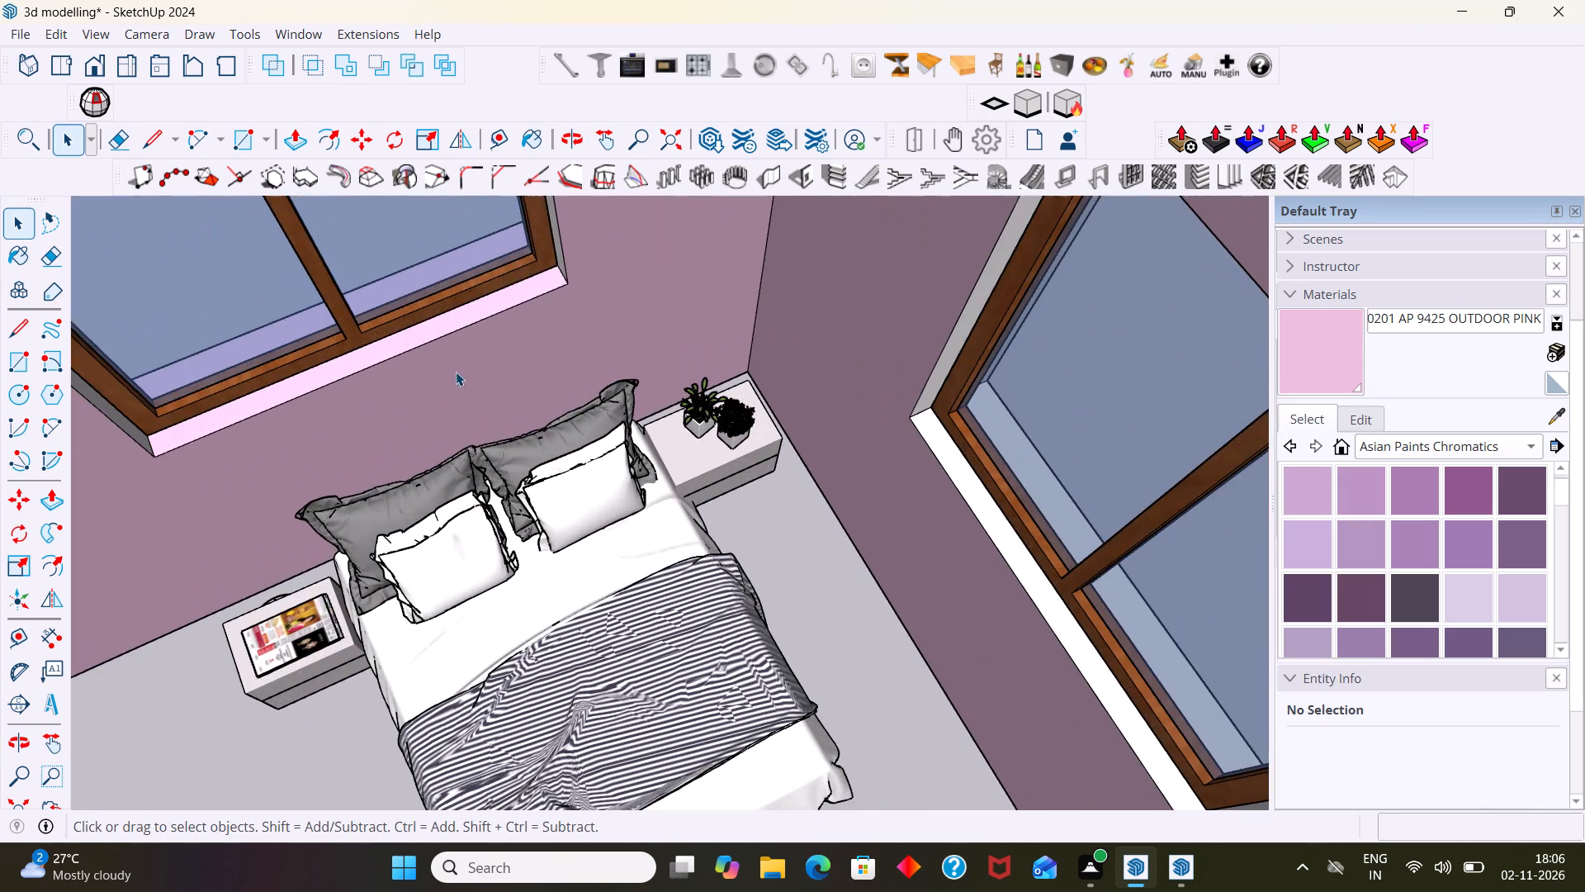
middle_drag(440, 372, 551, 321)
scroll(498, 354, down, 13)
middle_drag(620, 413, 624, 410)
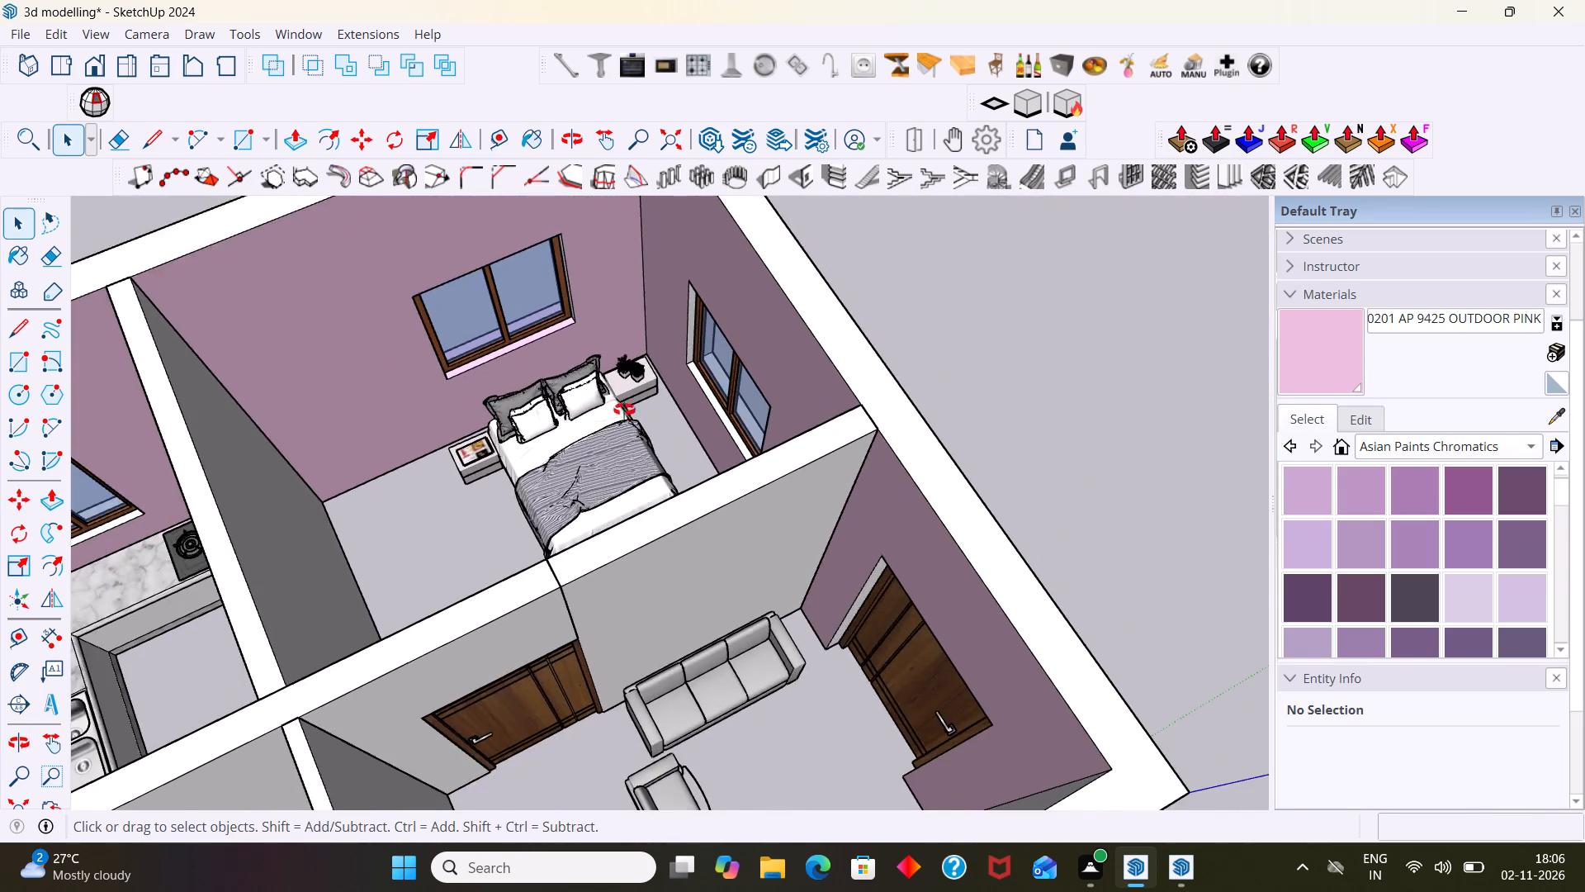
middle_drag(624, 410, 1020, 301)
scroll(616, 417, up, 12)
middle_drag(567, 456, 544, 575)
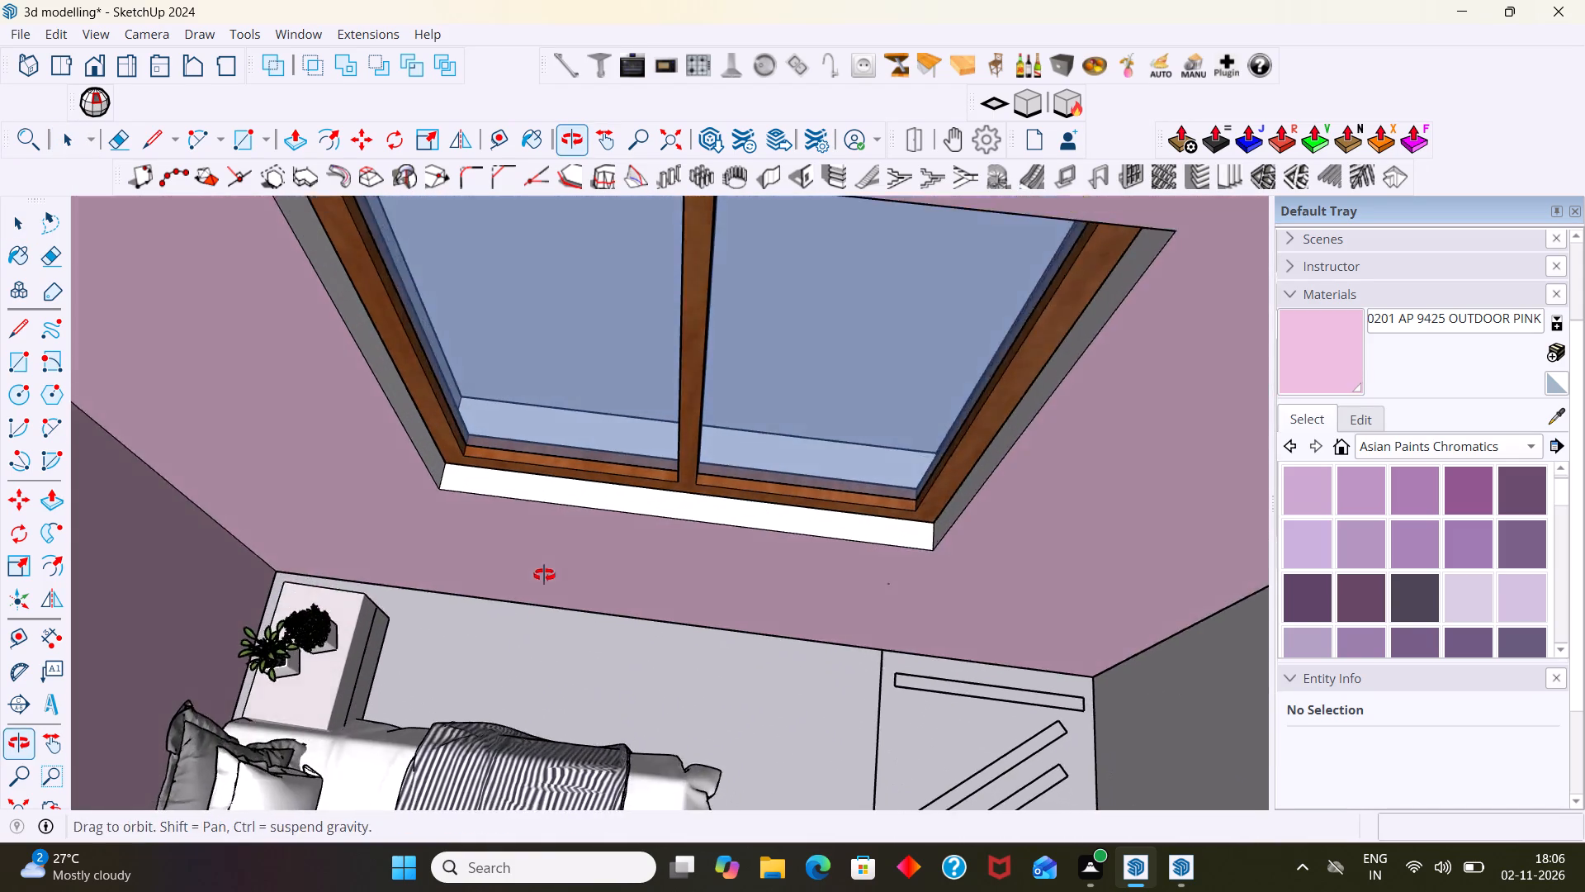
middle_drag(544, 575, 544, 547)
scroll(546, 511, up, 4)
double_click(546, 477)
click(546, 470)
scroll(555, 471, up, 3)
double_click(555, 471)
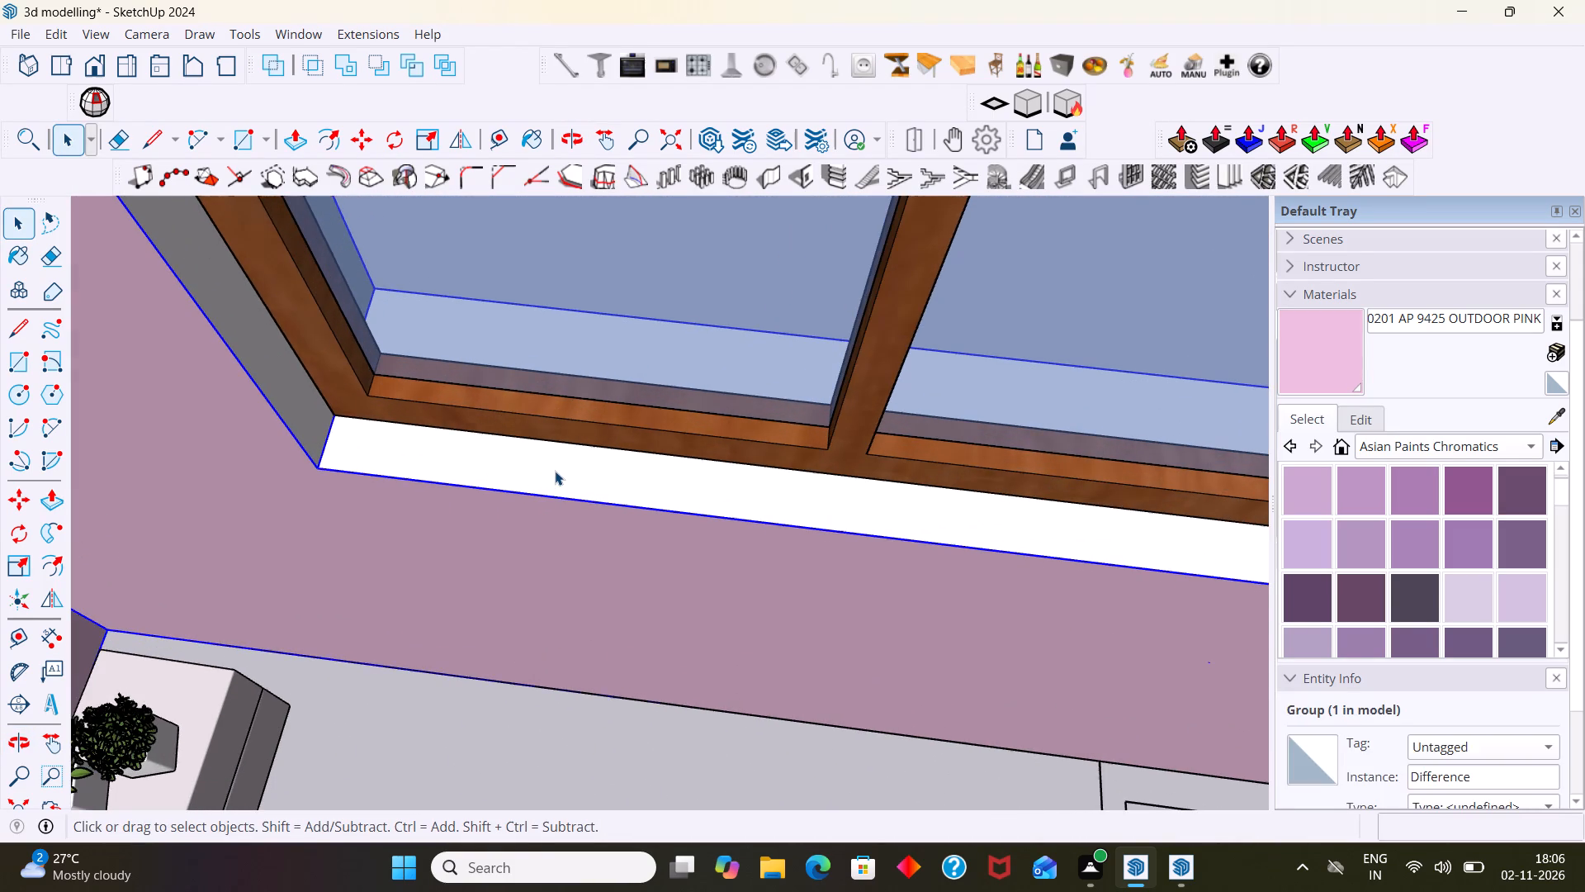
click(555, 481)
scroll(560, 482, up, 2)
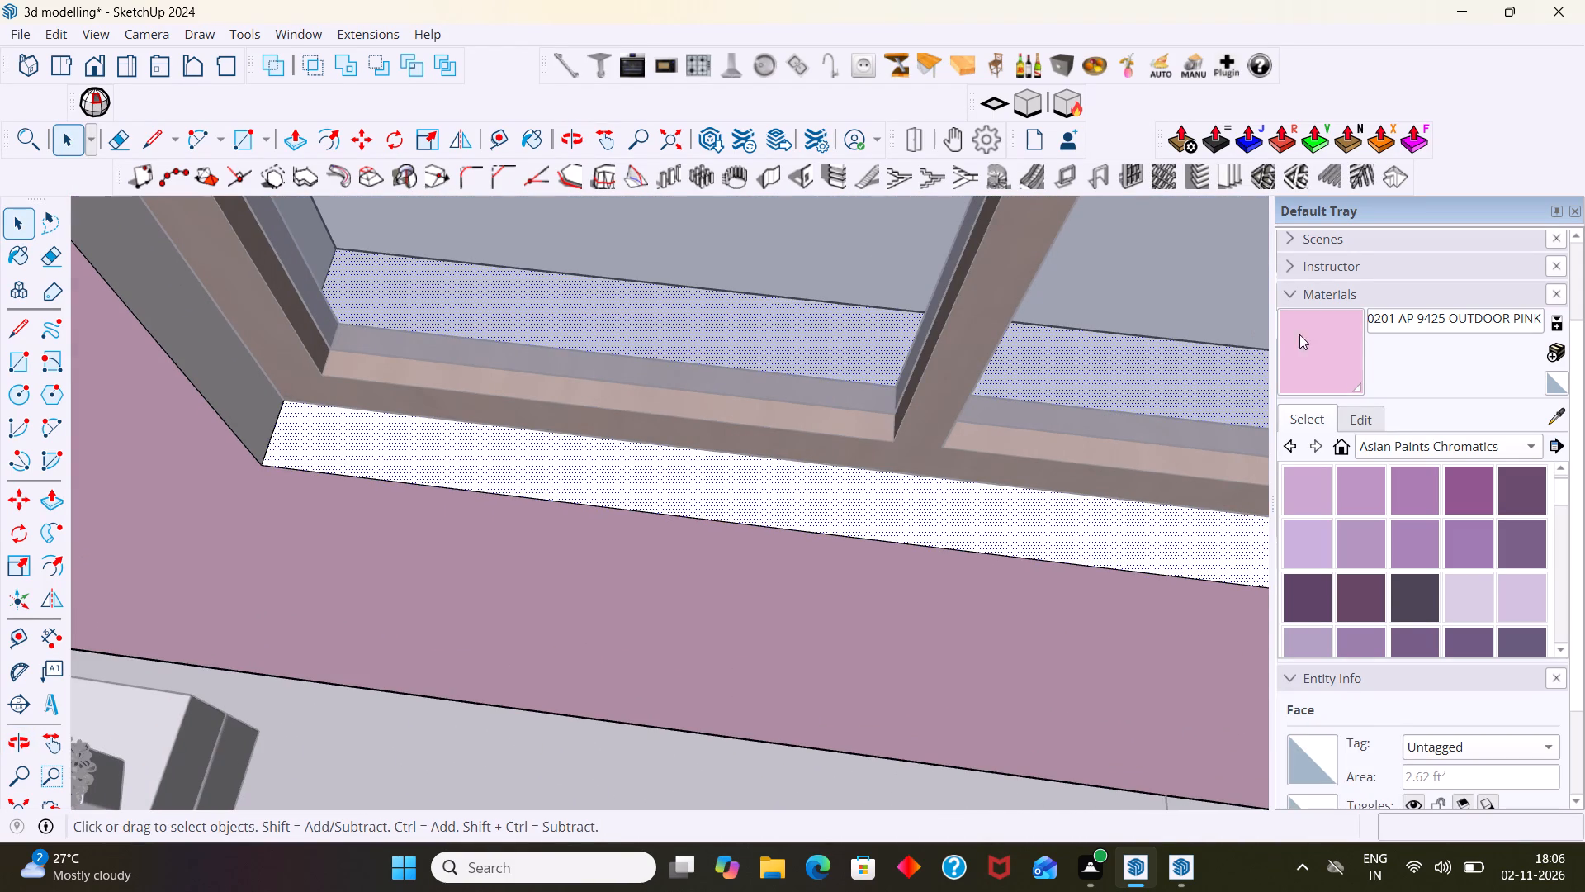
click(1356, 349)
click(825, 516)
scroll(825, 516, down, 4)
key(space)
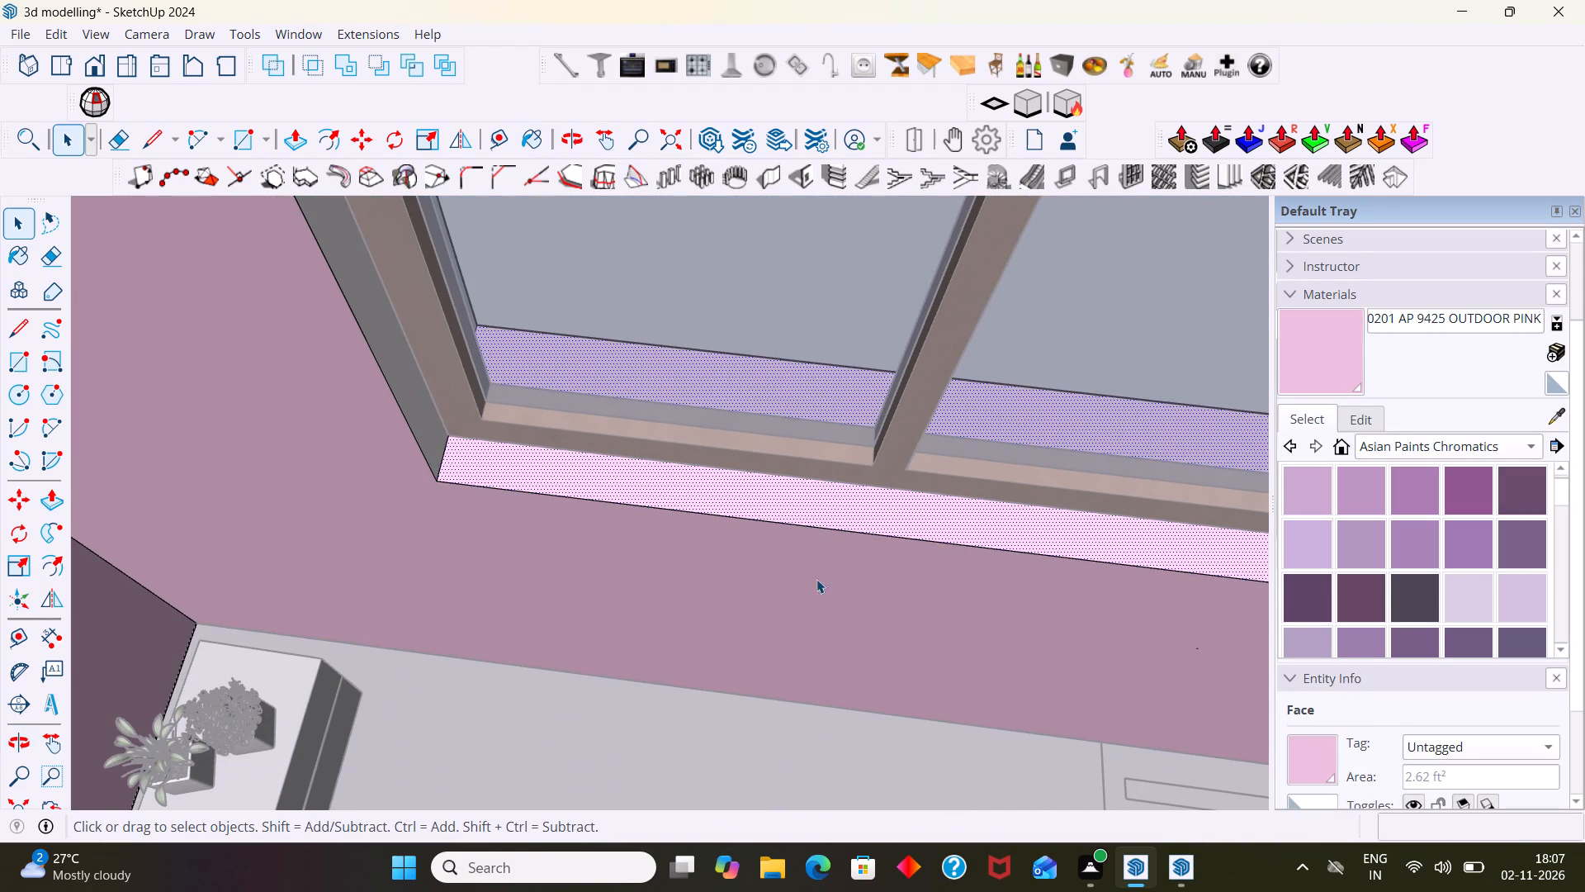
click(807, 614)
scroll(792, 600, down, 20)
scroll(792, 600, down, 2)
middle_drag(902, 564, 1219, 520)
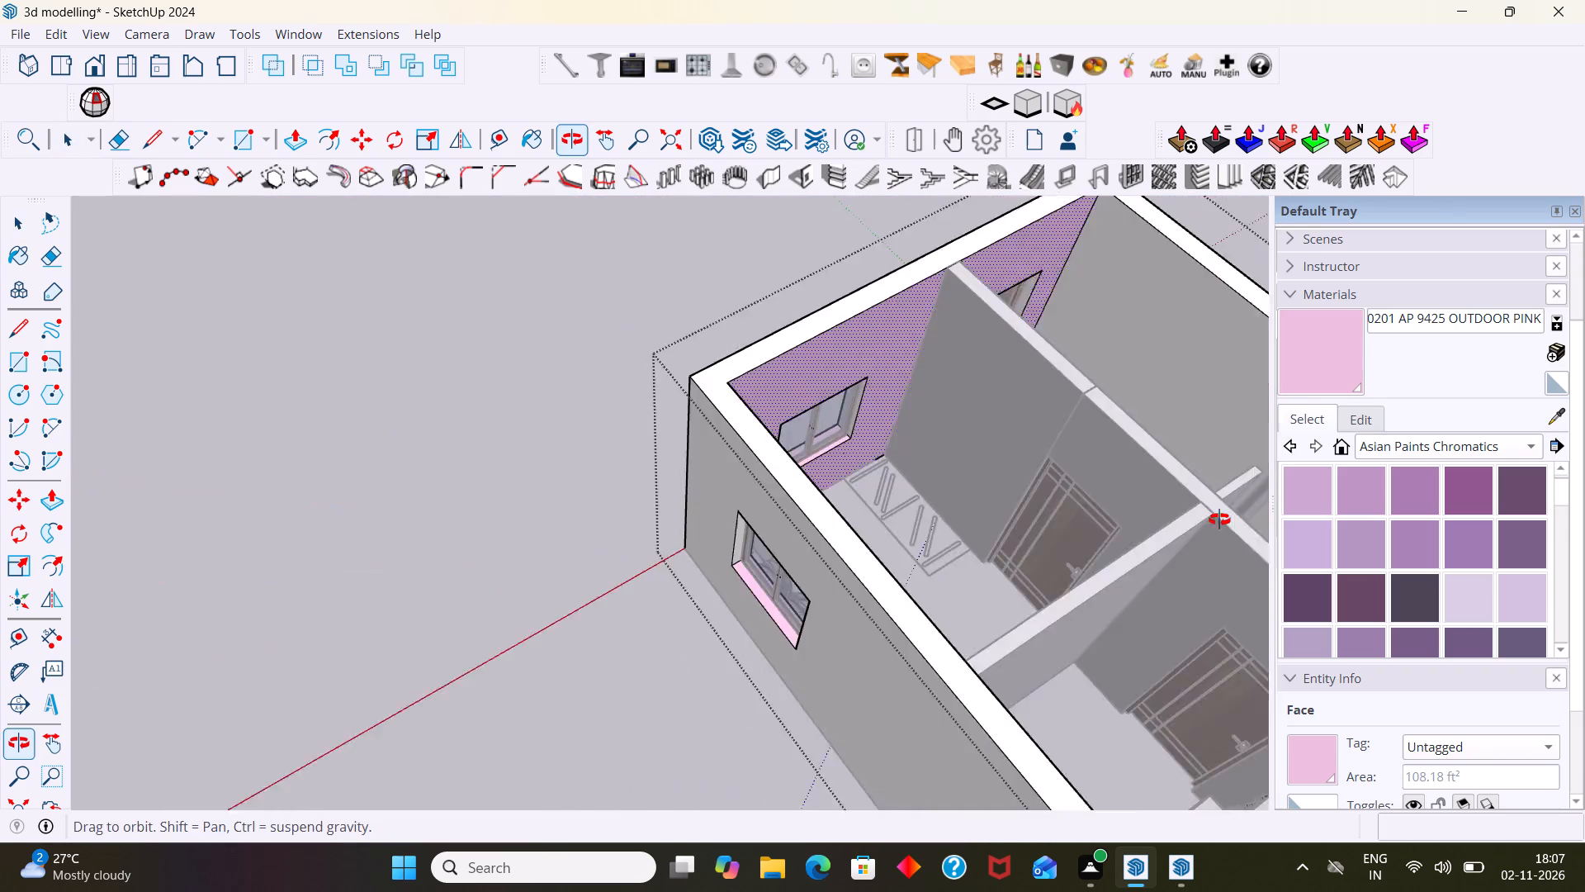
middle_drag(1219, 520, 1251, 507)
scroll(1137, 455, up, 6)
scroll(969, 404, down, 2)
click(286, 501)
scroll(336, 469, down, 5)
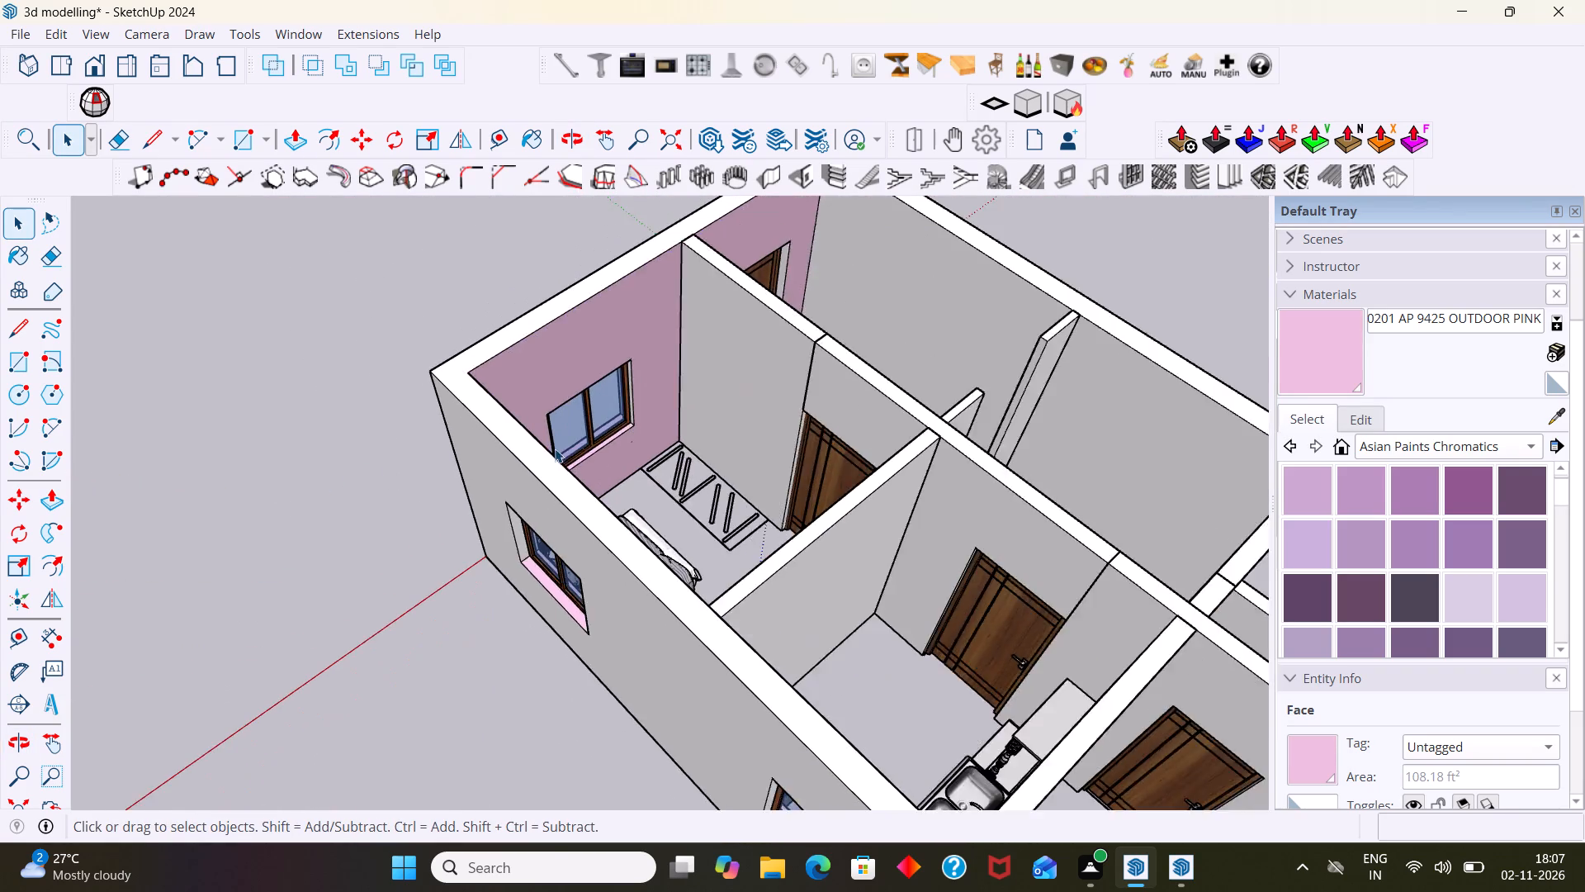
Examine the pink walls and window sills across the bedroom, kitchen and living room from several angles.
scroll(555, 448, down, 3)
scroll(589, 449, up, 15)
middle_drag(601, 410, 297, 413)
scroll(381, 406, down, 12)
middle_drag(387, 412, 91, 425)
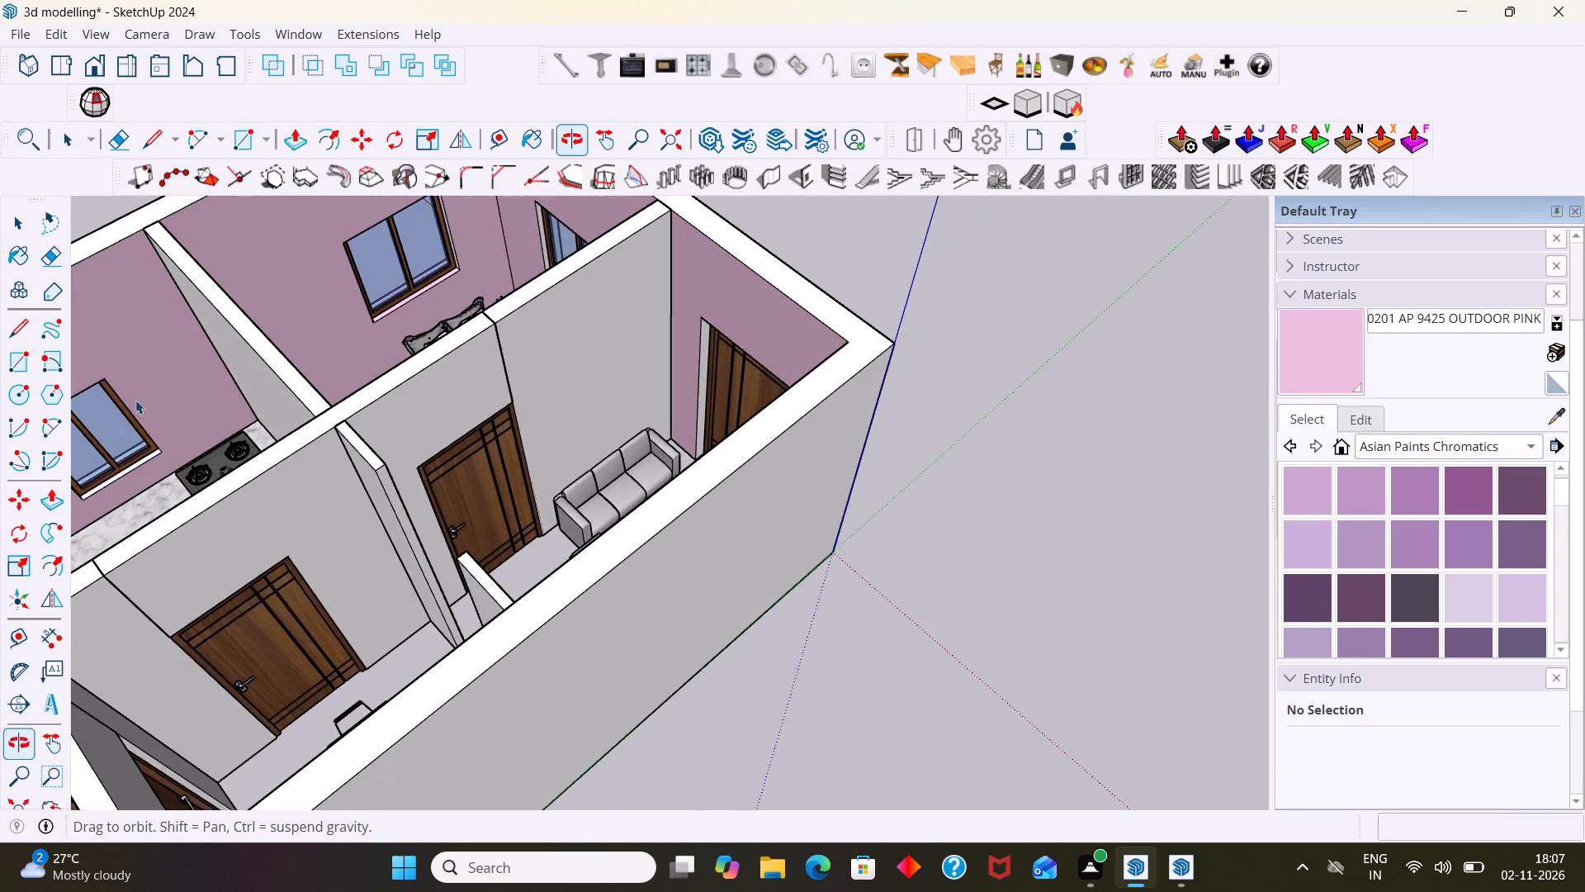
scroll(289, 339, up, 2)
shift+middle_drag(344, 415, 330, 530)
scroll(292, 462, up, 1)
scroll(292, 462, down, 7)
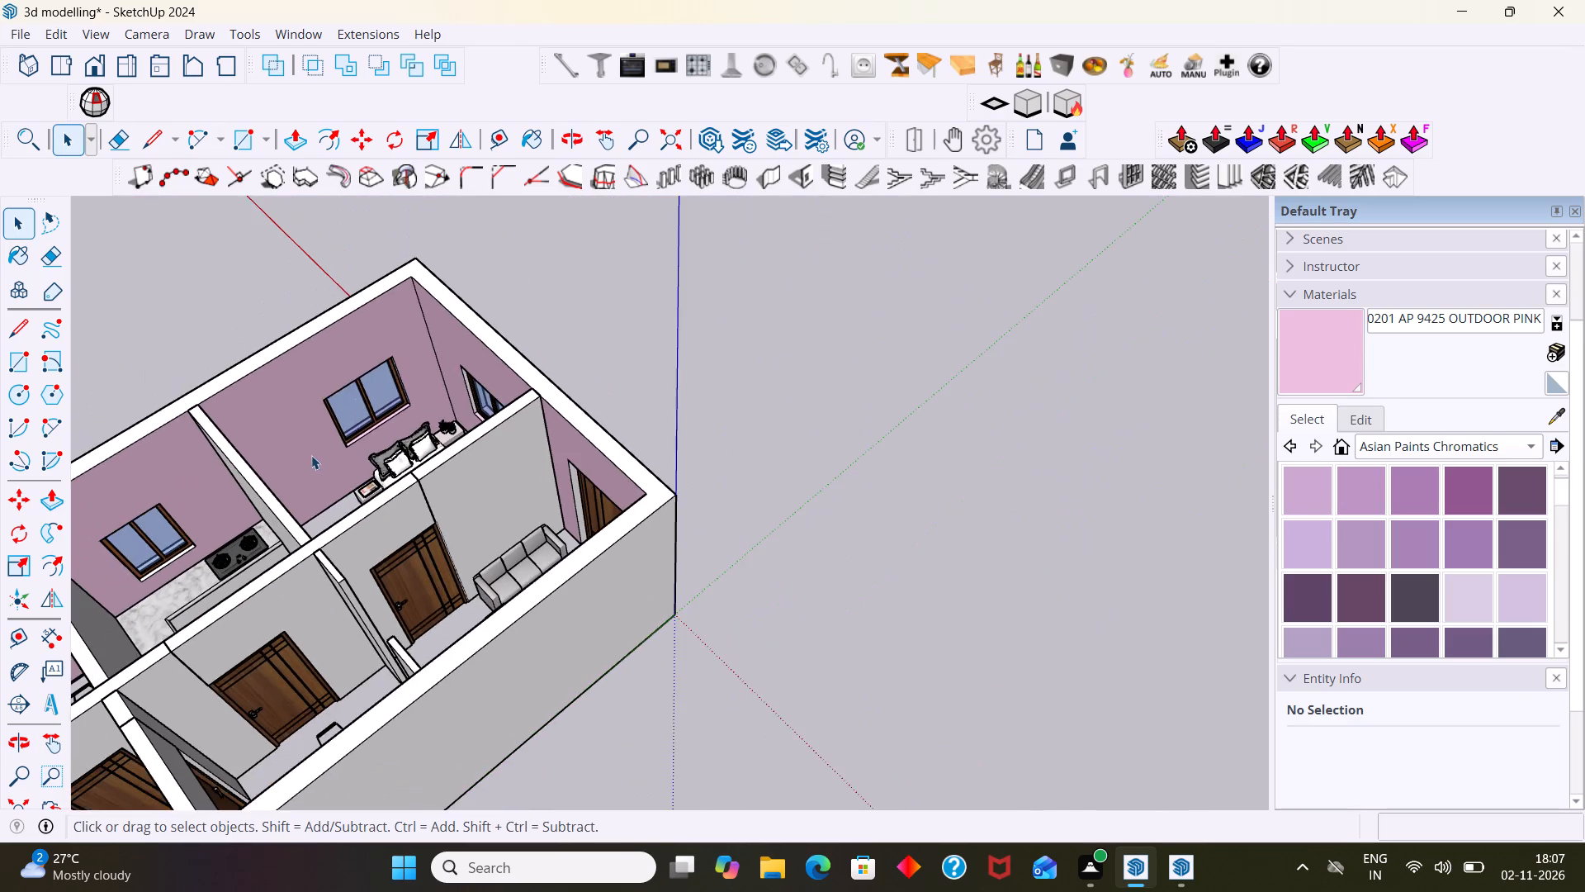
middle_drag(311, 455, 587, 401)
scroll(522, 434, up, 5)
middle_drag(476, 446, 189, 447)
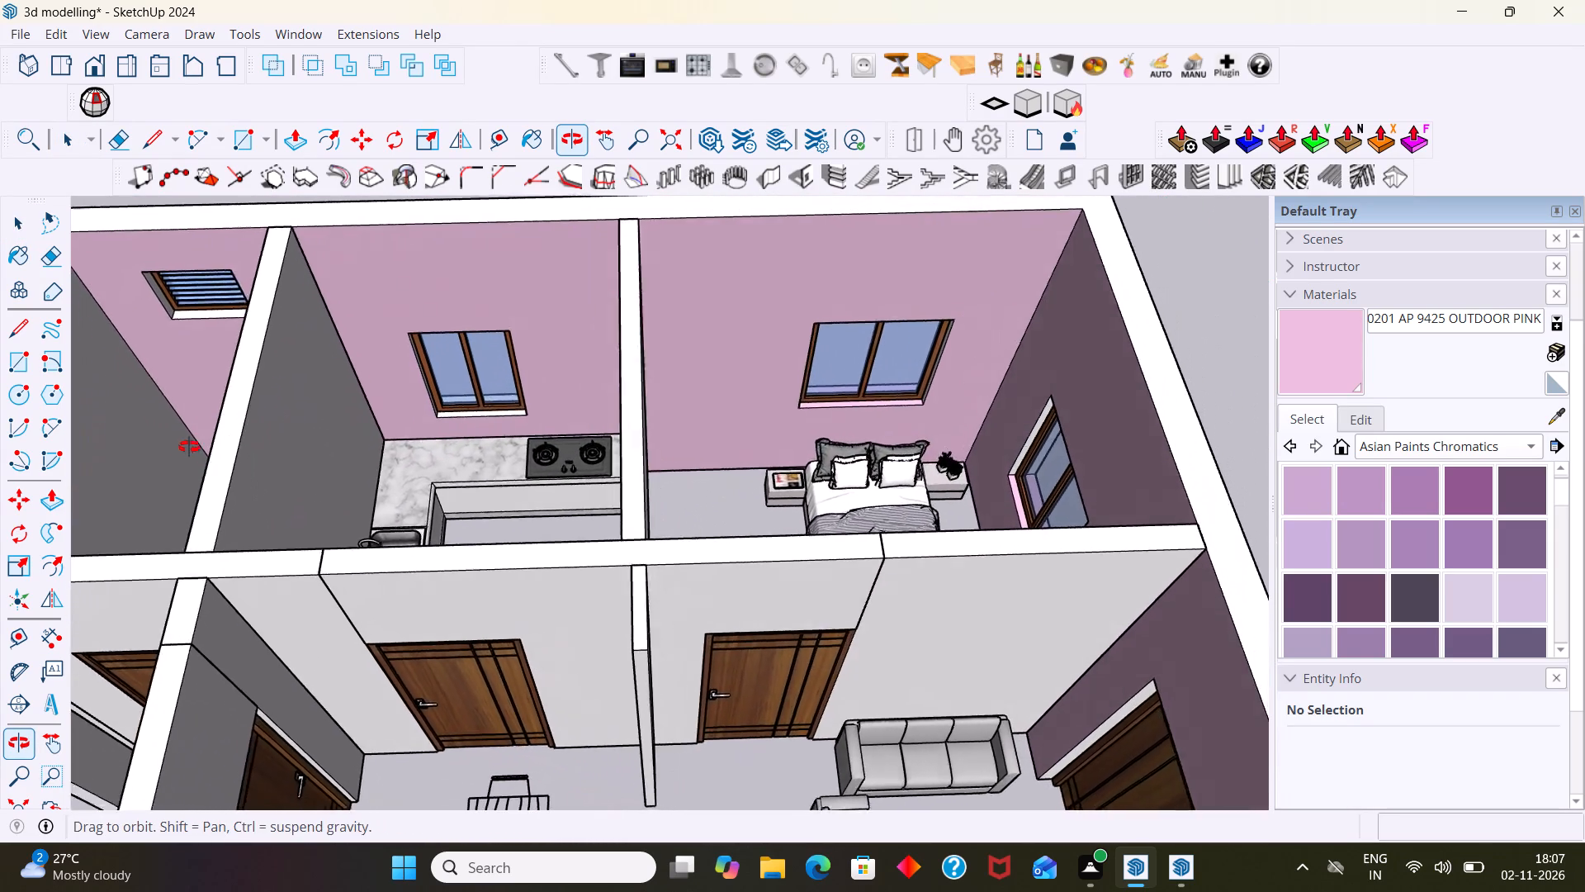
middle_drag(189, 447, 254, 389)
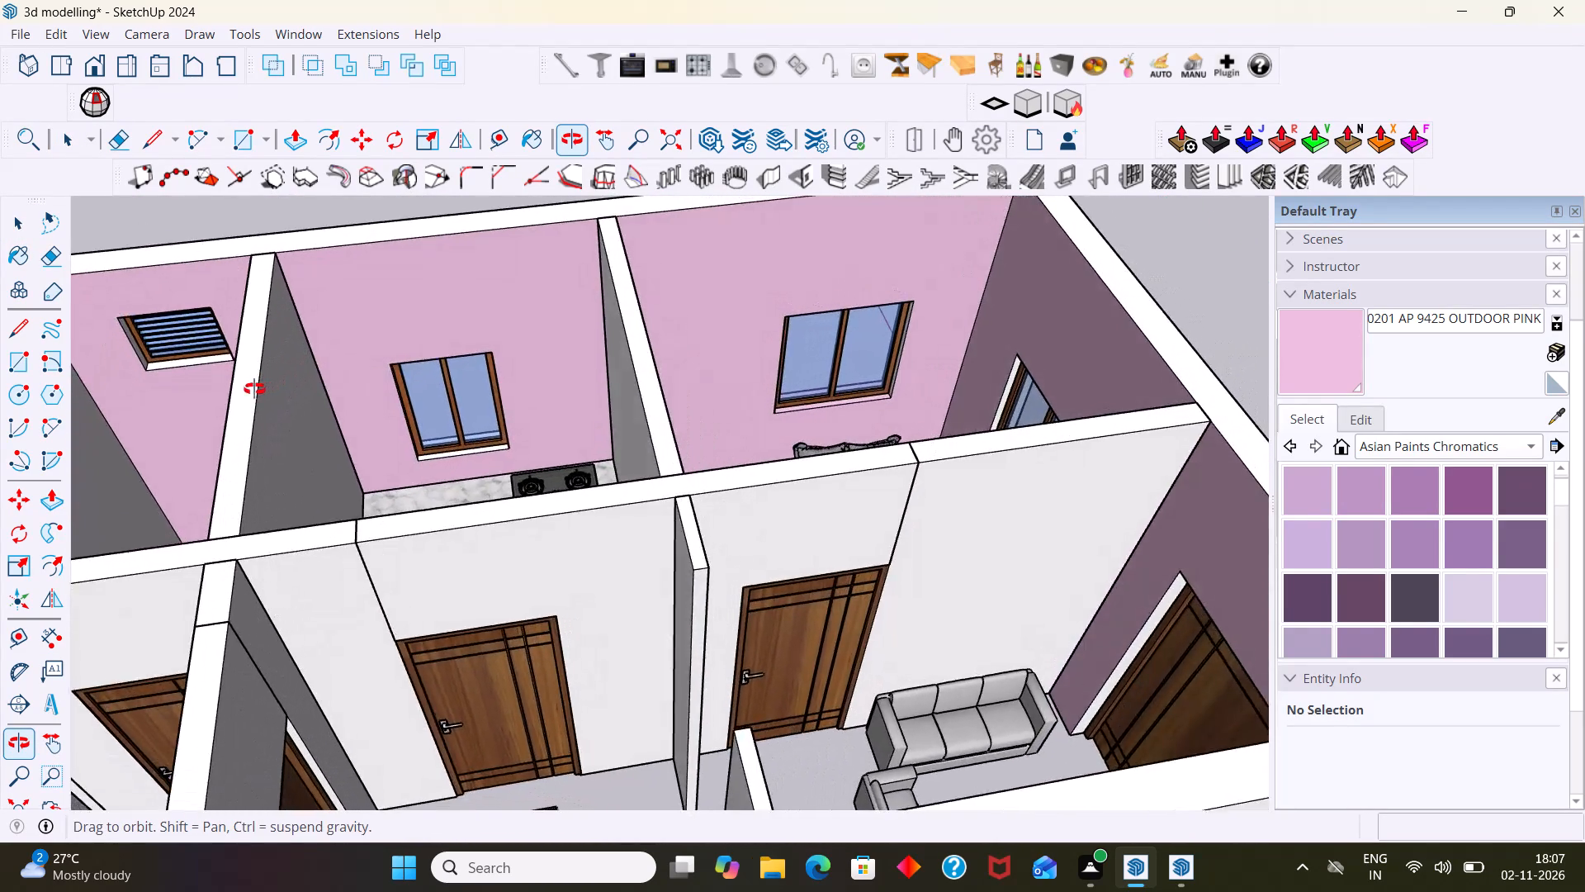
middle_drag(254, 389, 559, 368)
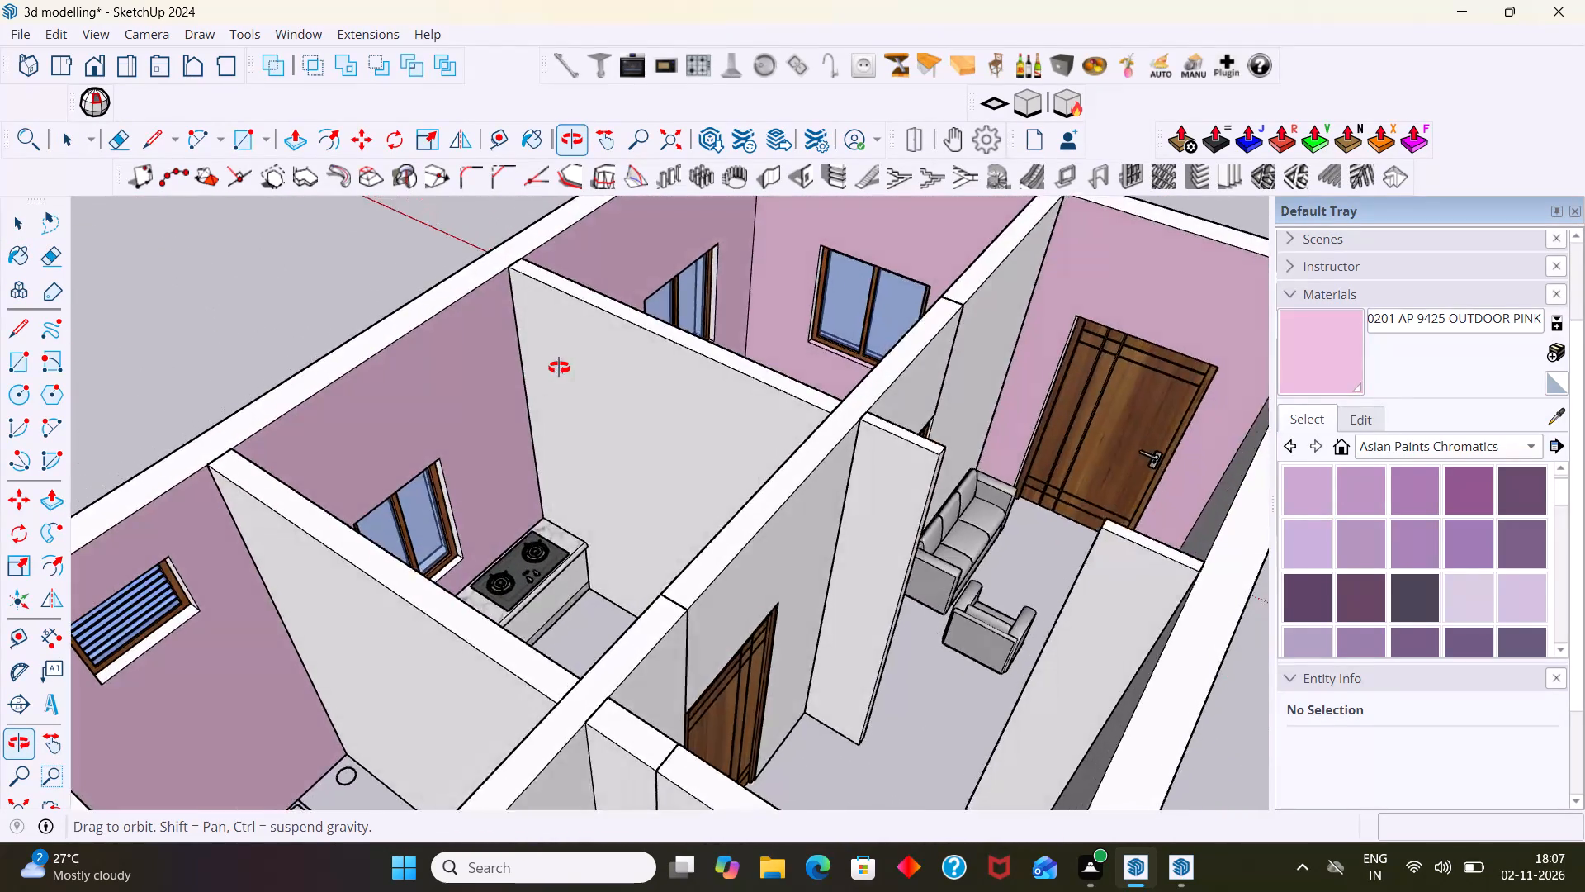
middle_drag(559, 368, 480, 373)
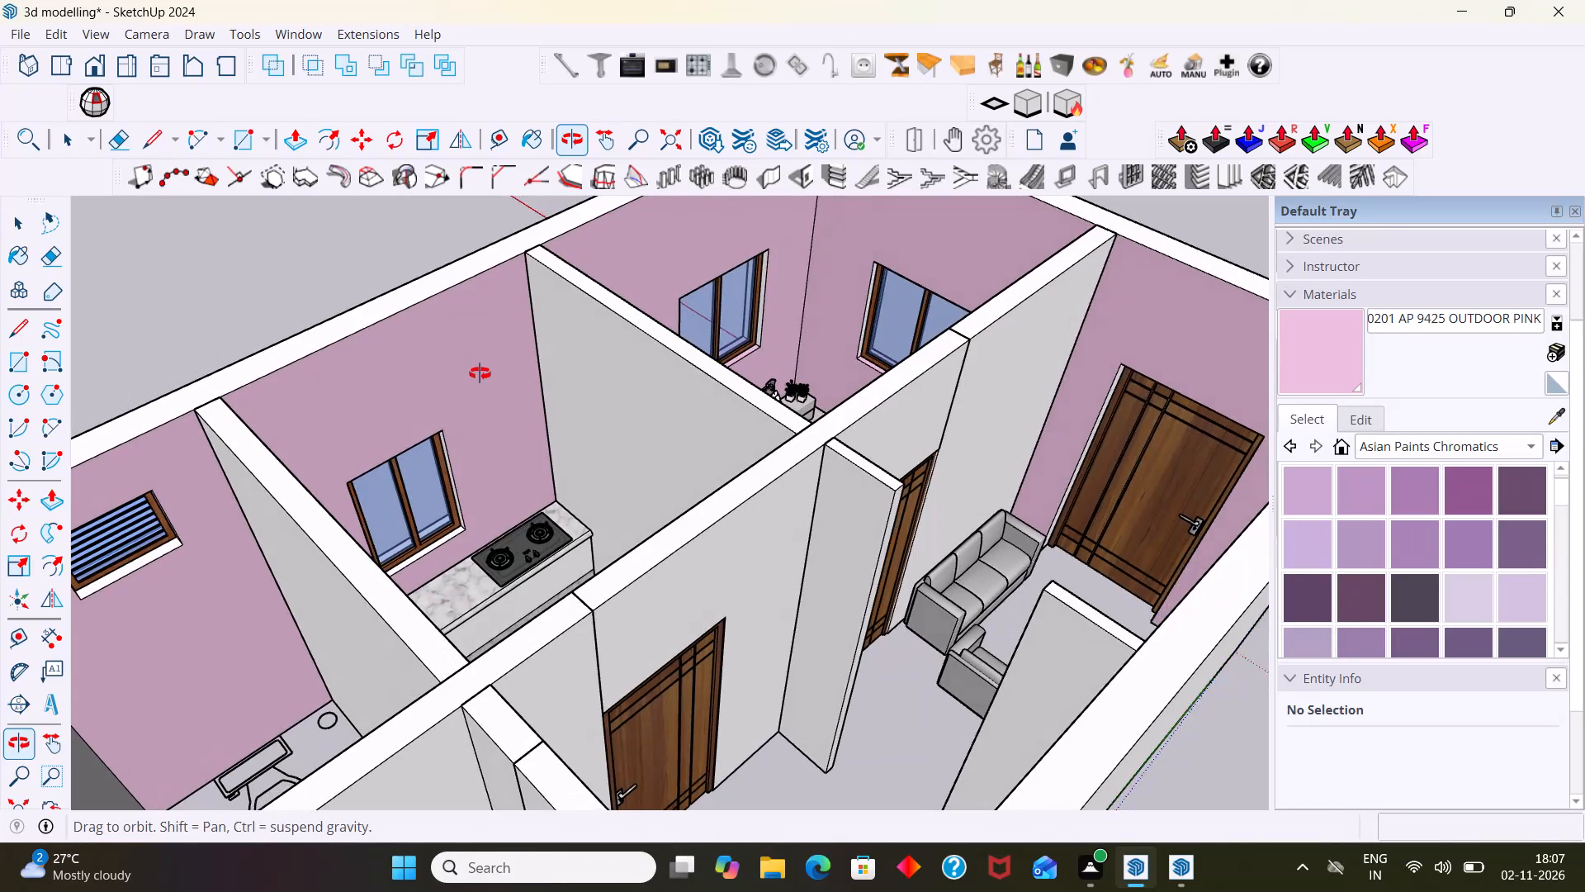
middle_drag(480, 373, 425, 383)
scroll(488, 435, down, 3)
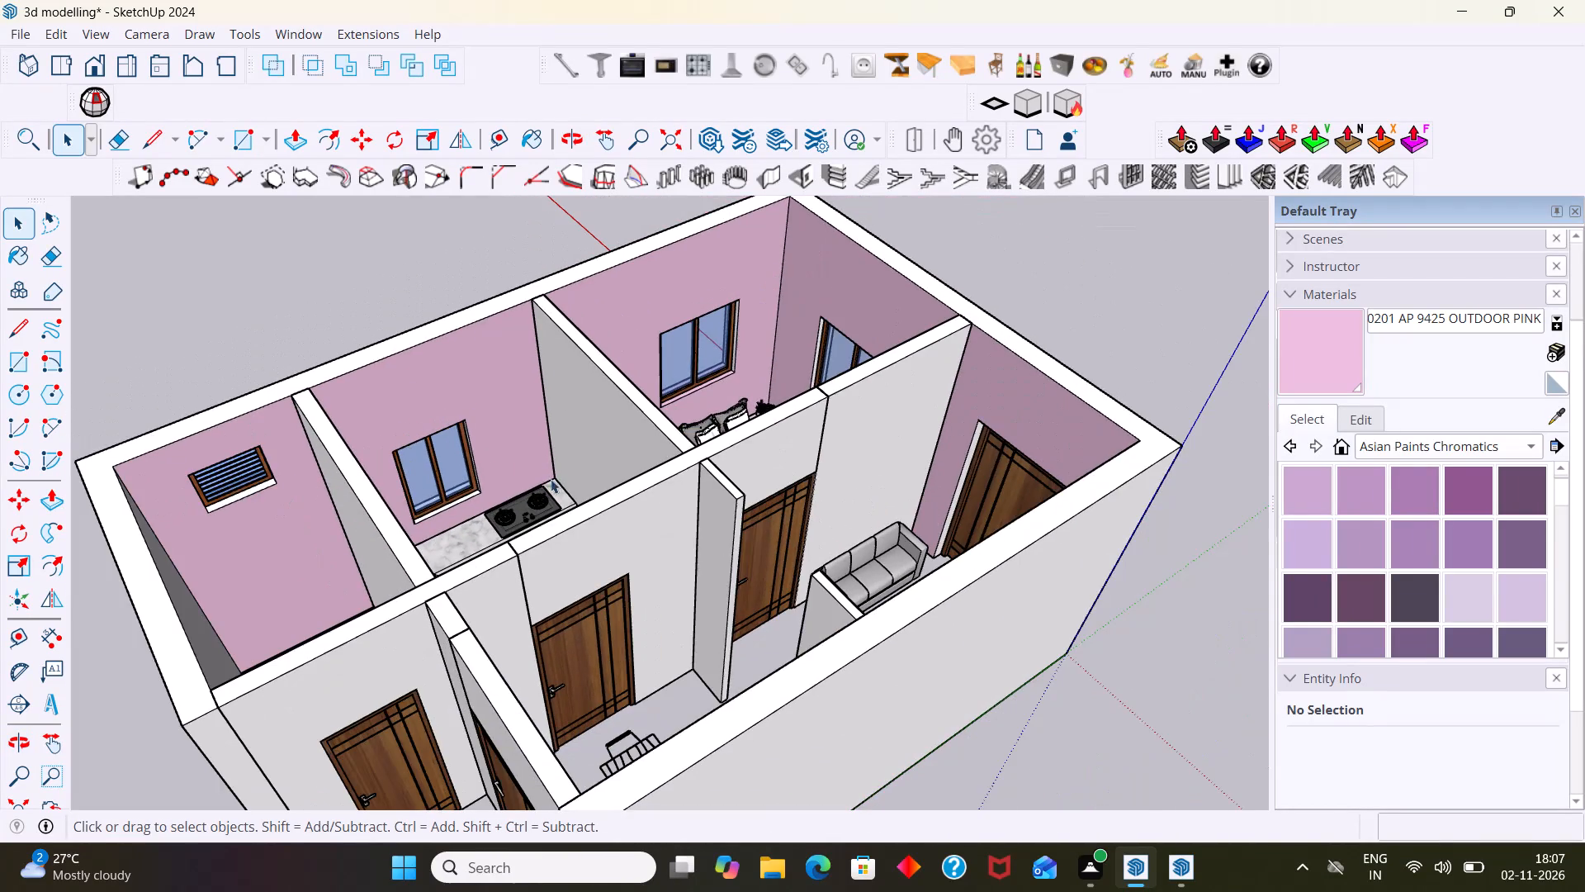
scroll(494, 434, up, 3)
shift+middle_drag(523, 420, 238, 521)
scroll(475, 444, up, 2)
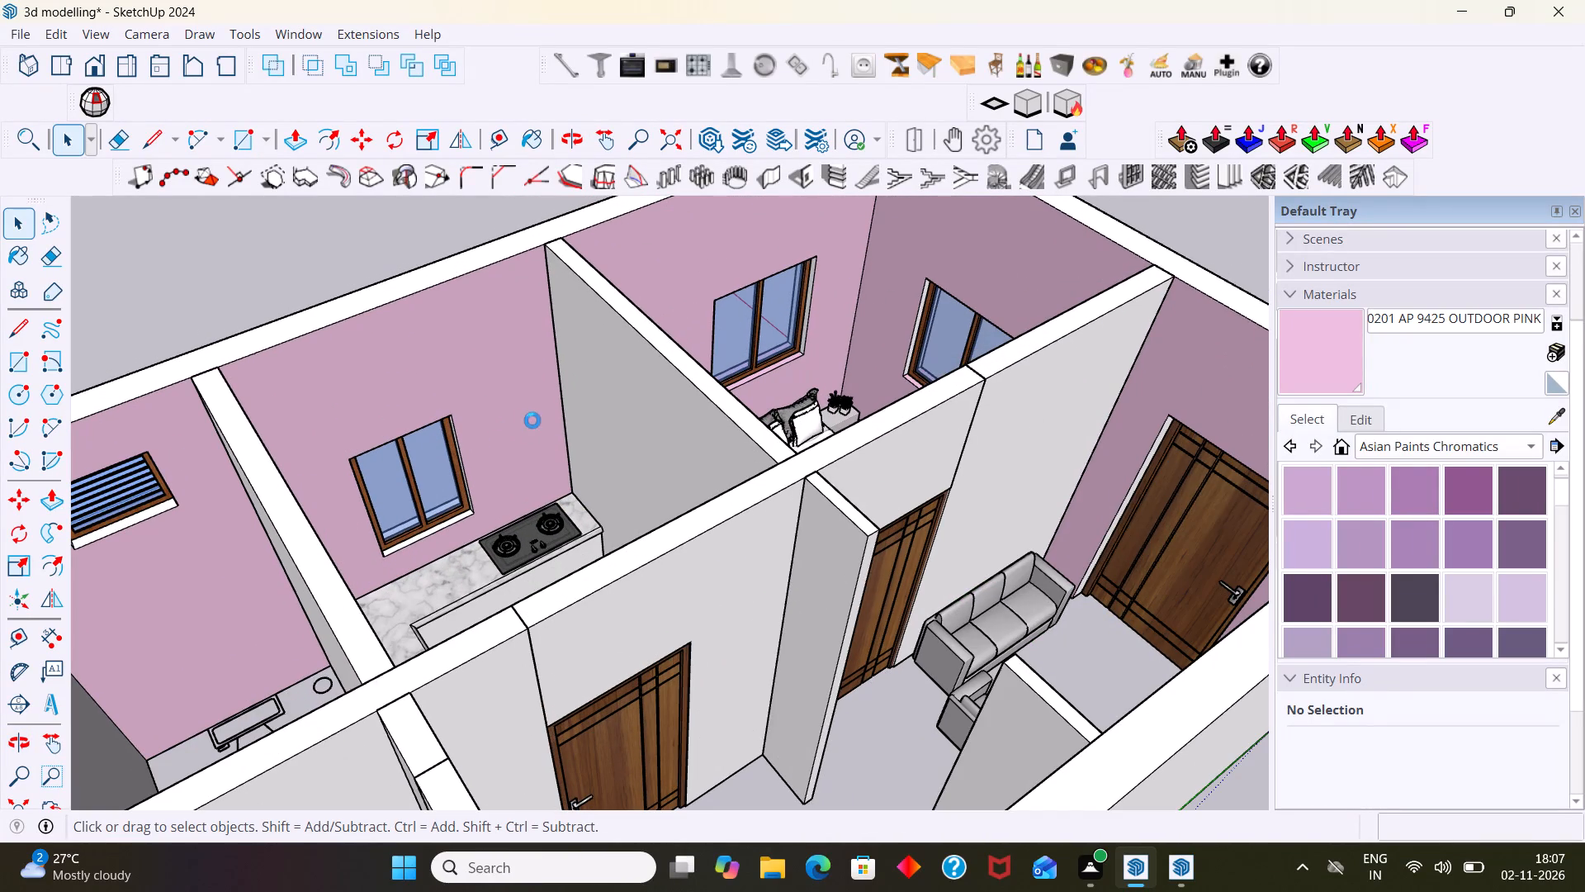
scroll(532, 420, down, 7)
scroll(733, 386, down, 3)
middle_drag(780, 375, 983, 442)
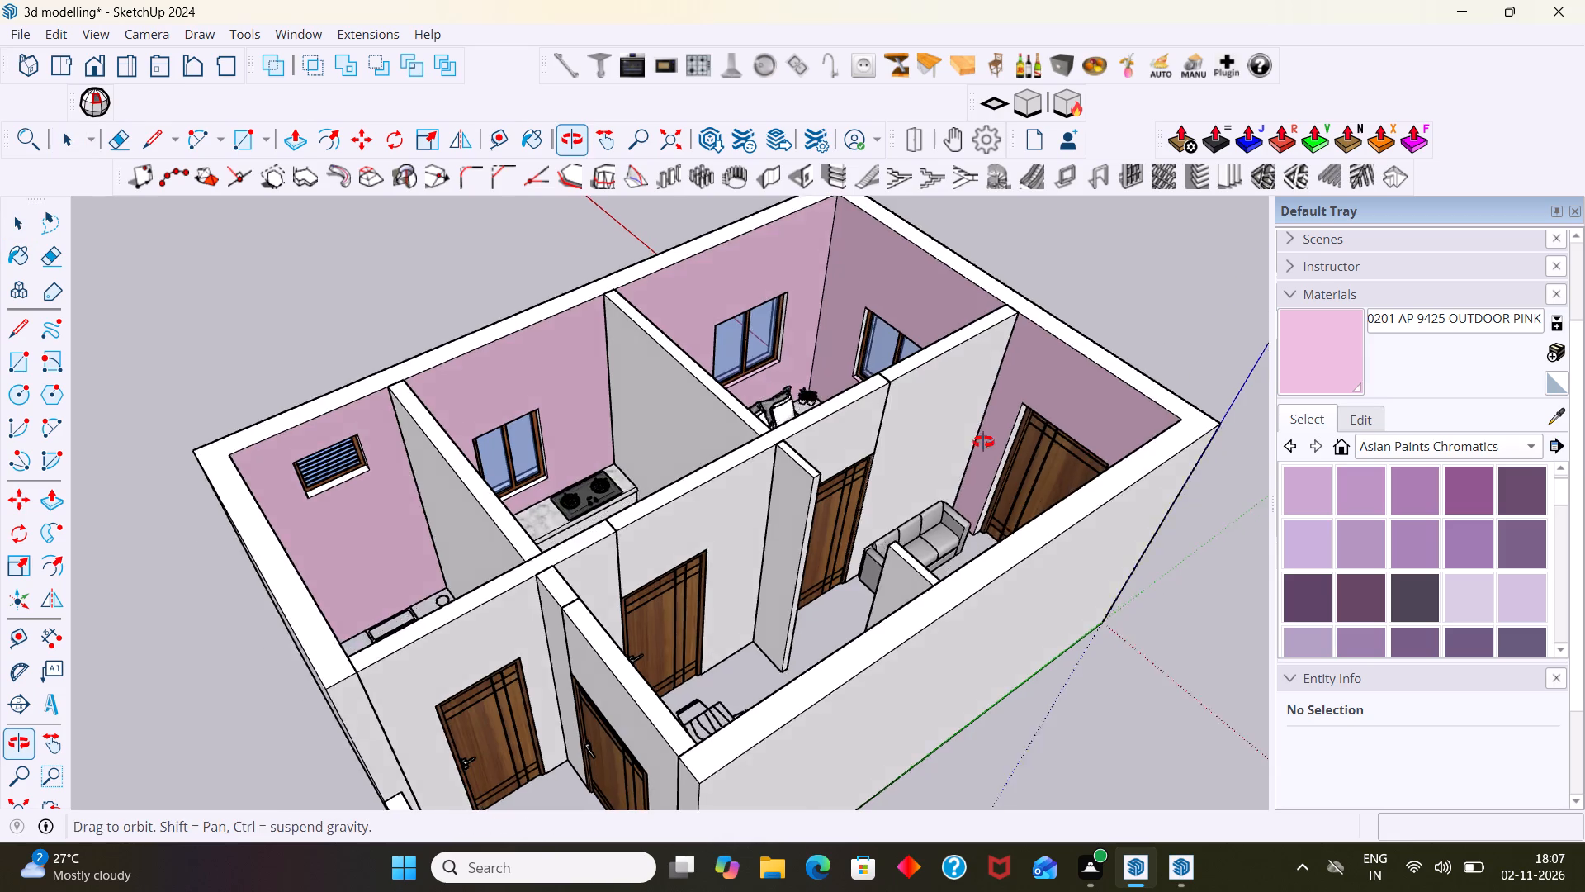
middle_drag(983, 442, 1089, 413)
scroll(545, 249, up, 3)
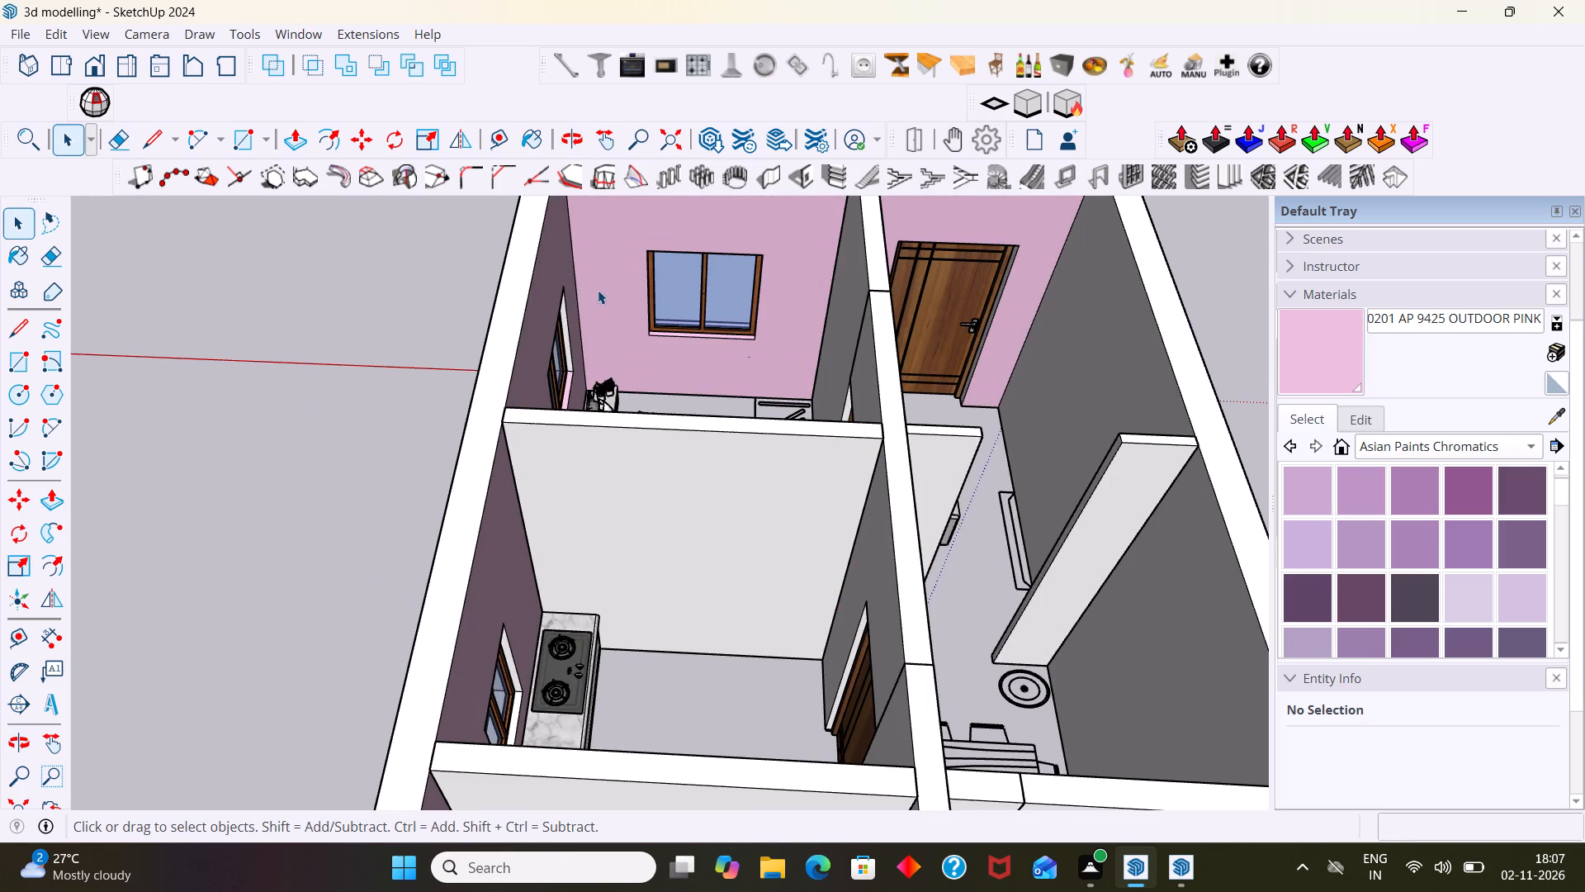
shift+middle_drag(651, 380, 598, 499)
shift+scroll(598, 499, up, 2)
middle_drag(617, 487, 887, 456)
scroll(802, 442, up, 2)
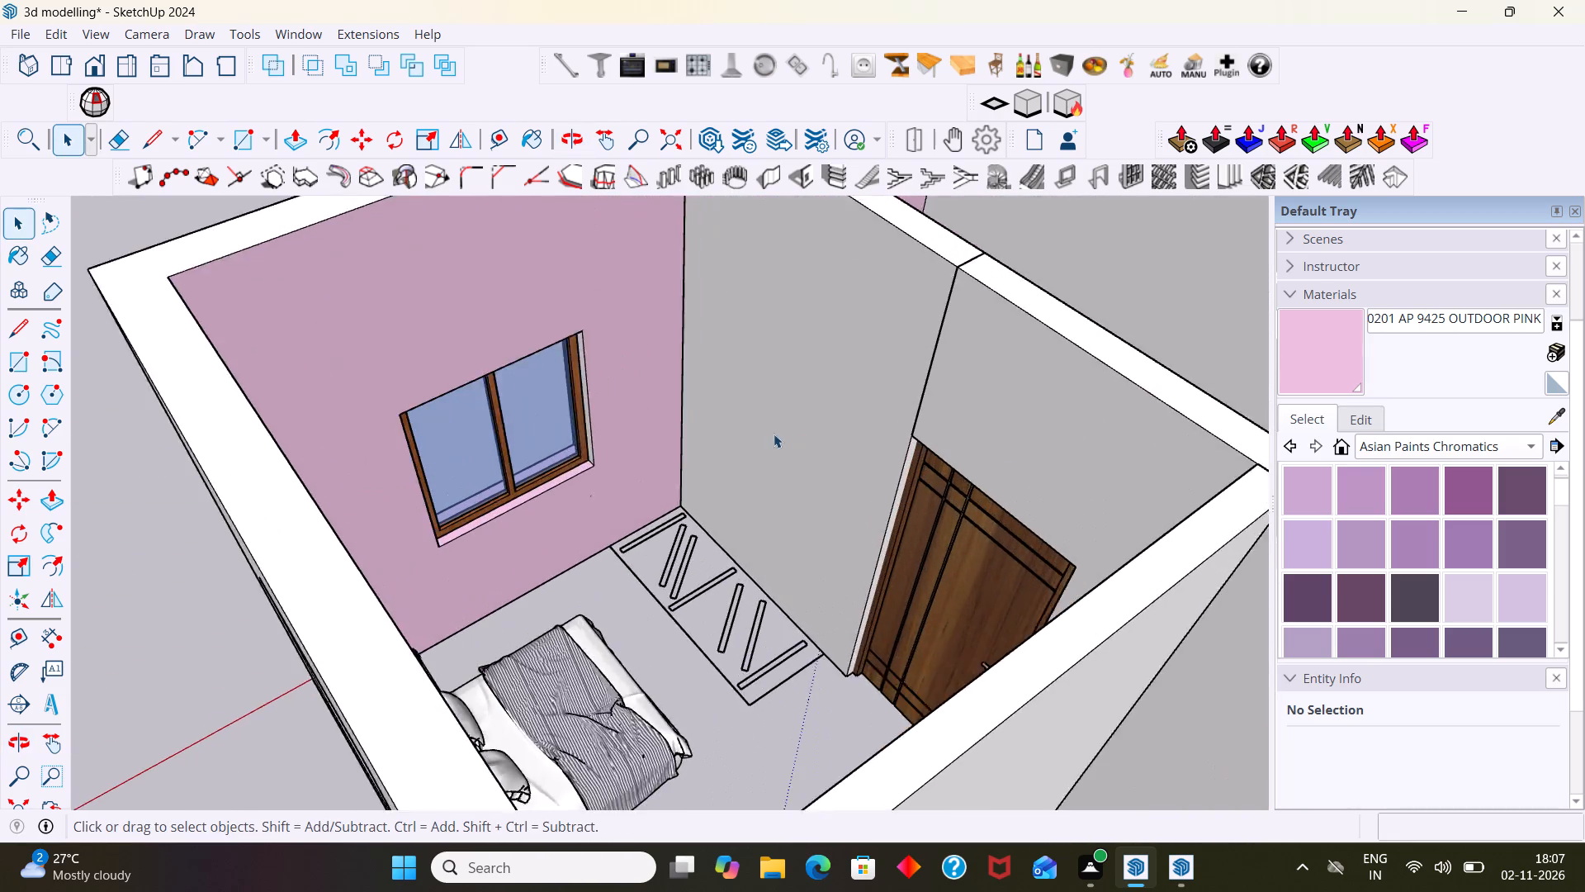
scroll(774, 434, up, 2)
middle_drag(740, 438, 476, 453)
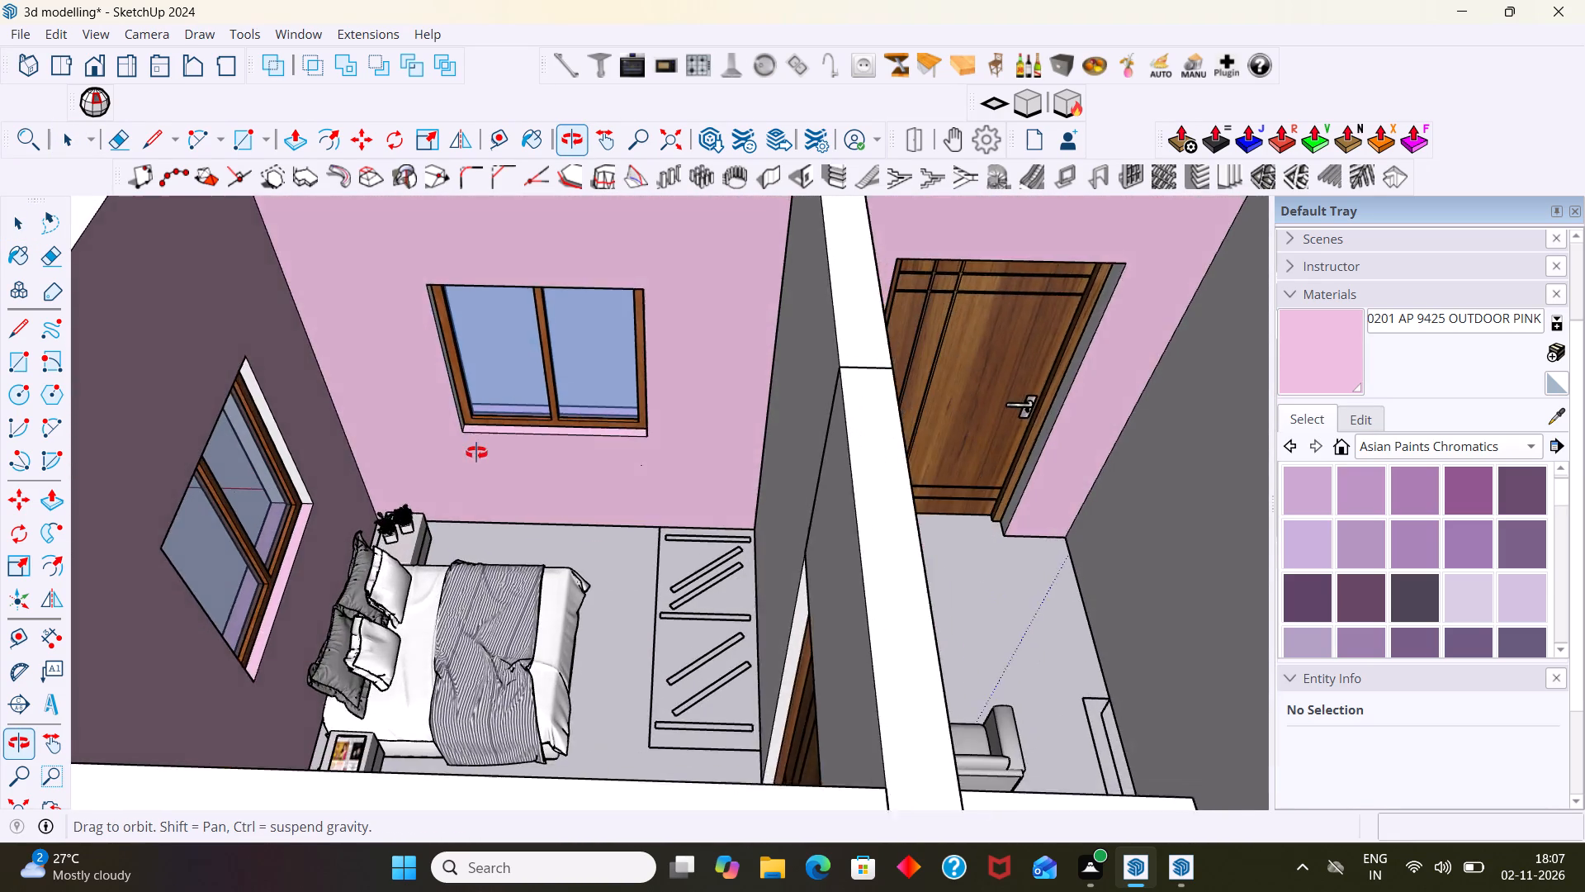
middle_drag(476, 453, 472, 453)
scroll(527, 451, down, 2)
scroll(1449, 543, down, 2)
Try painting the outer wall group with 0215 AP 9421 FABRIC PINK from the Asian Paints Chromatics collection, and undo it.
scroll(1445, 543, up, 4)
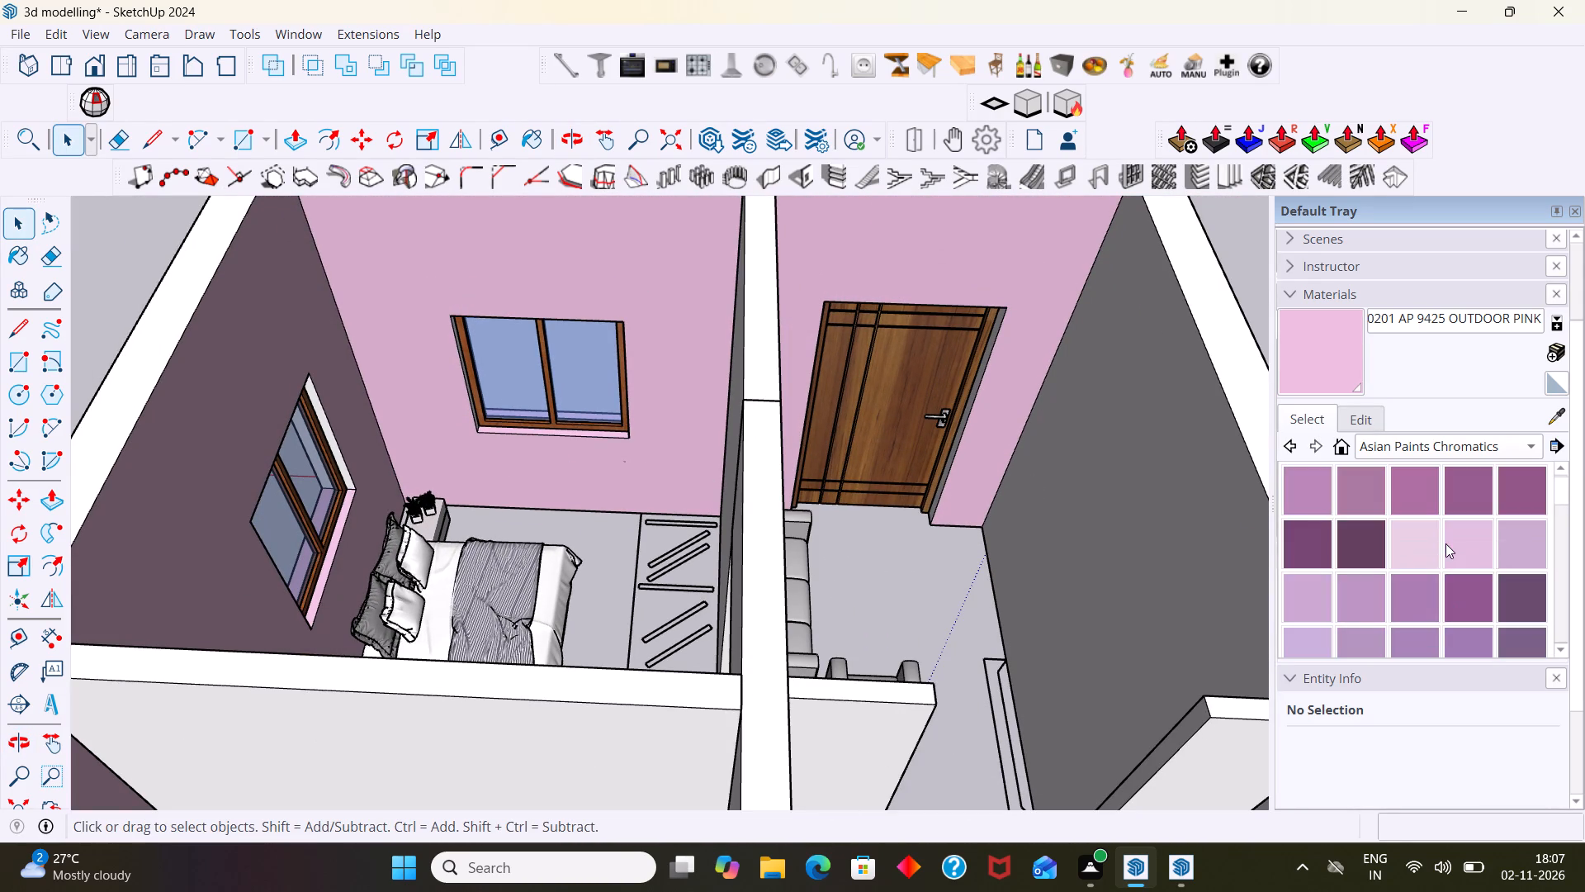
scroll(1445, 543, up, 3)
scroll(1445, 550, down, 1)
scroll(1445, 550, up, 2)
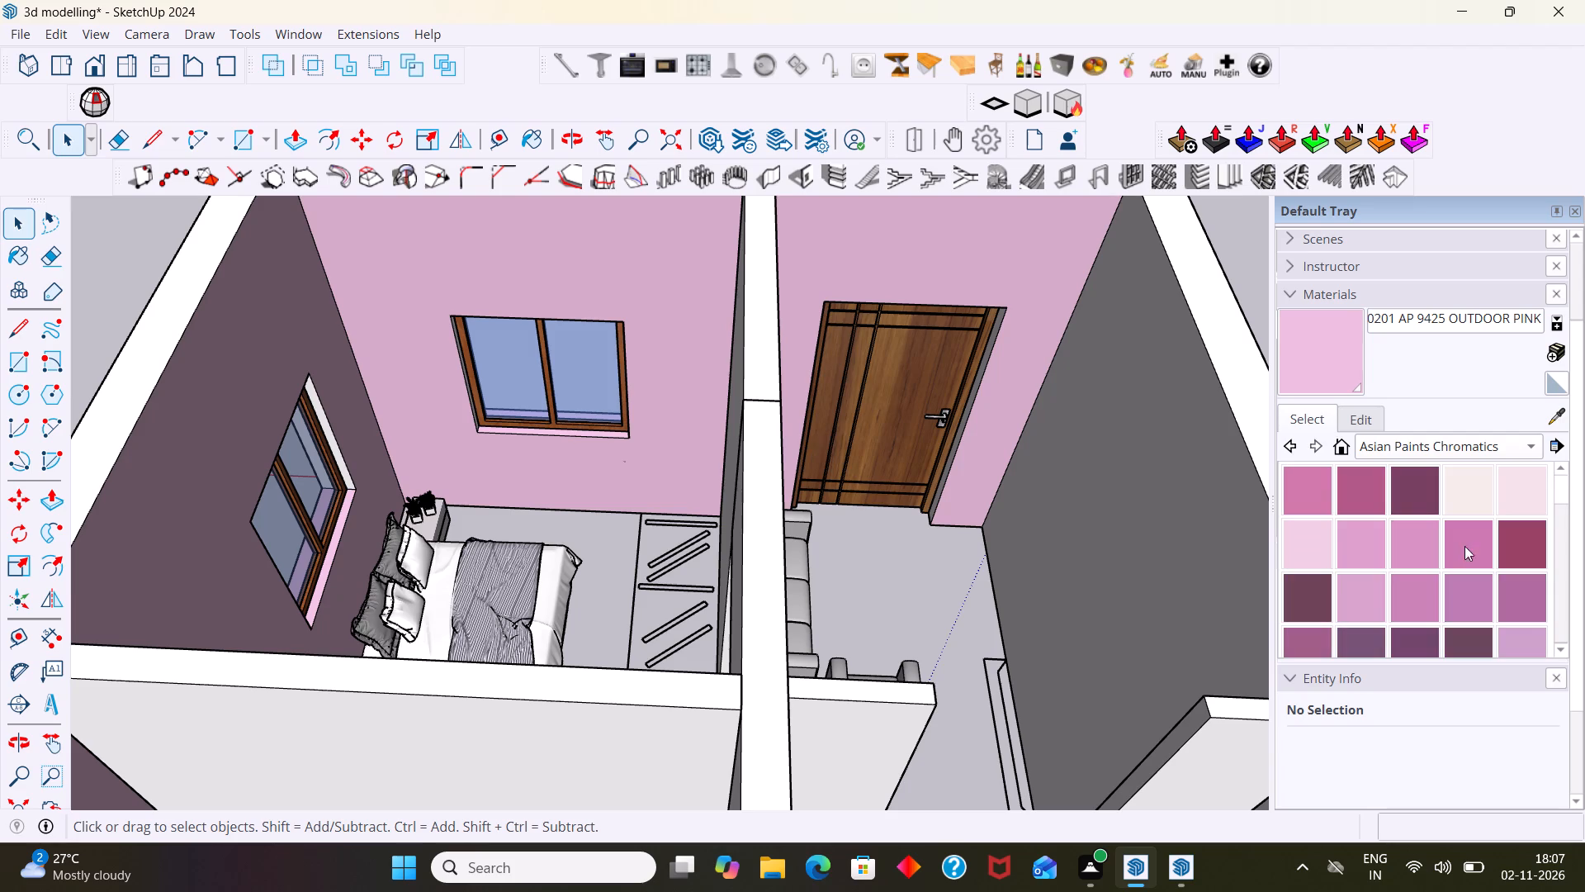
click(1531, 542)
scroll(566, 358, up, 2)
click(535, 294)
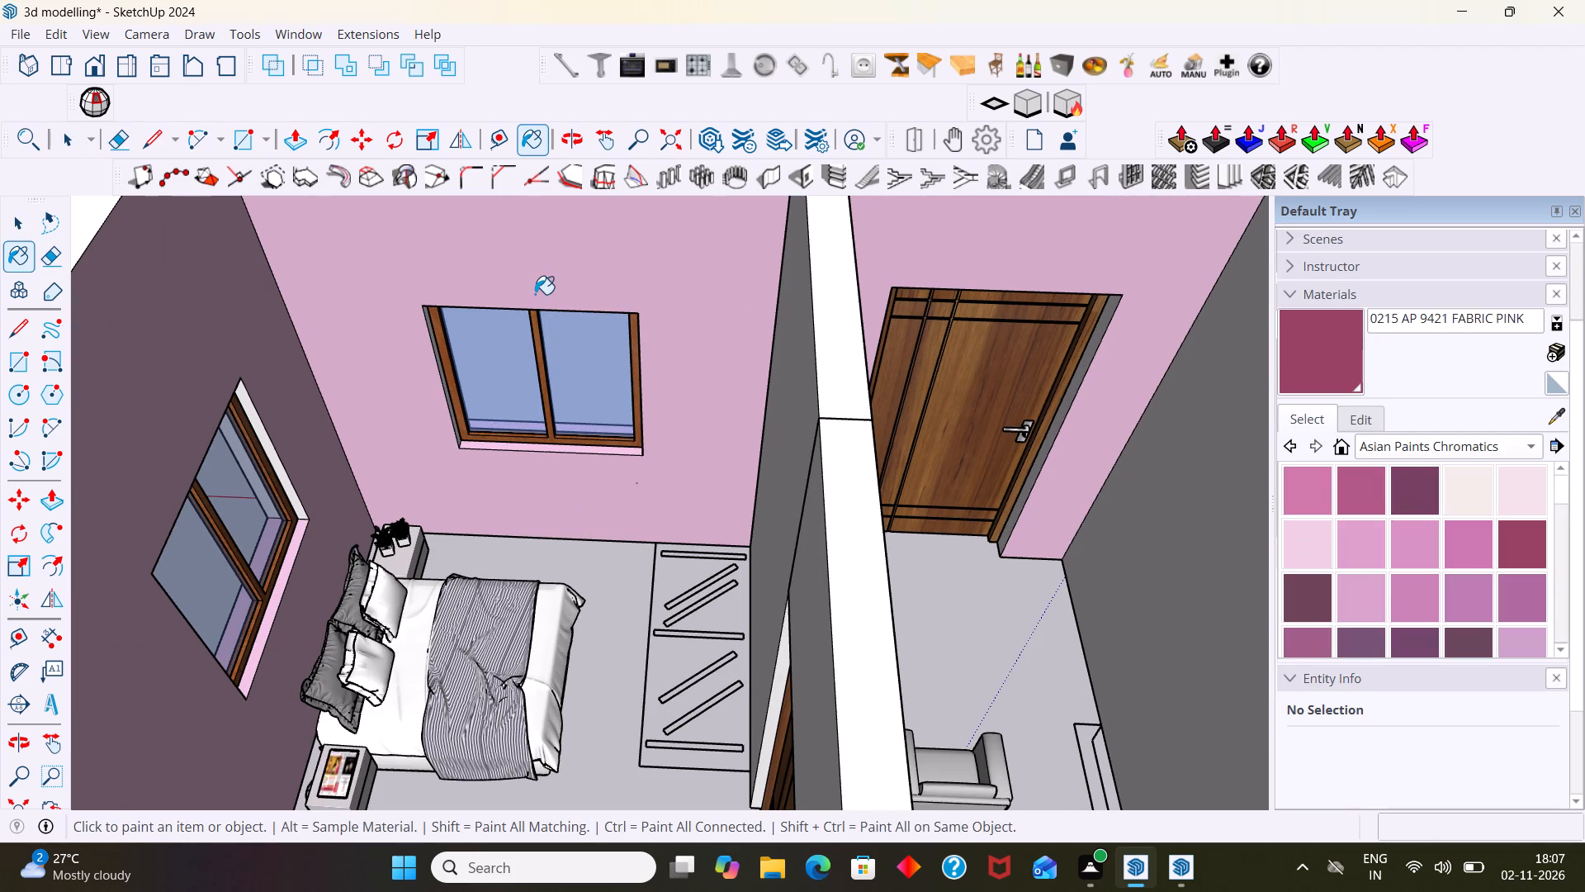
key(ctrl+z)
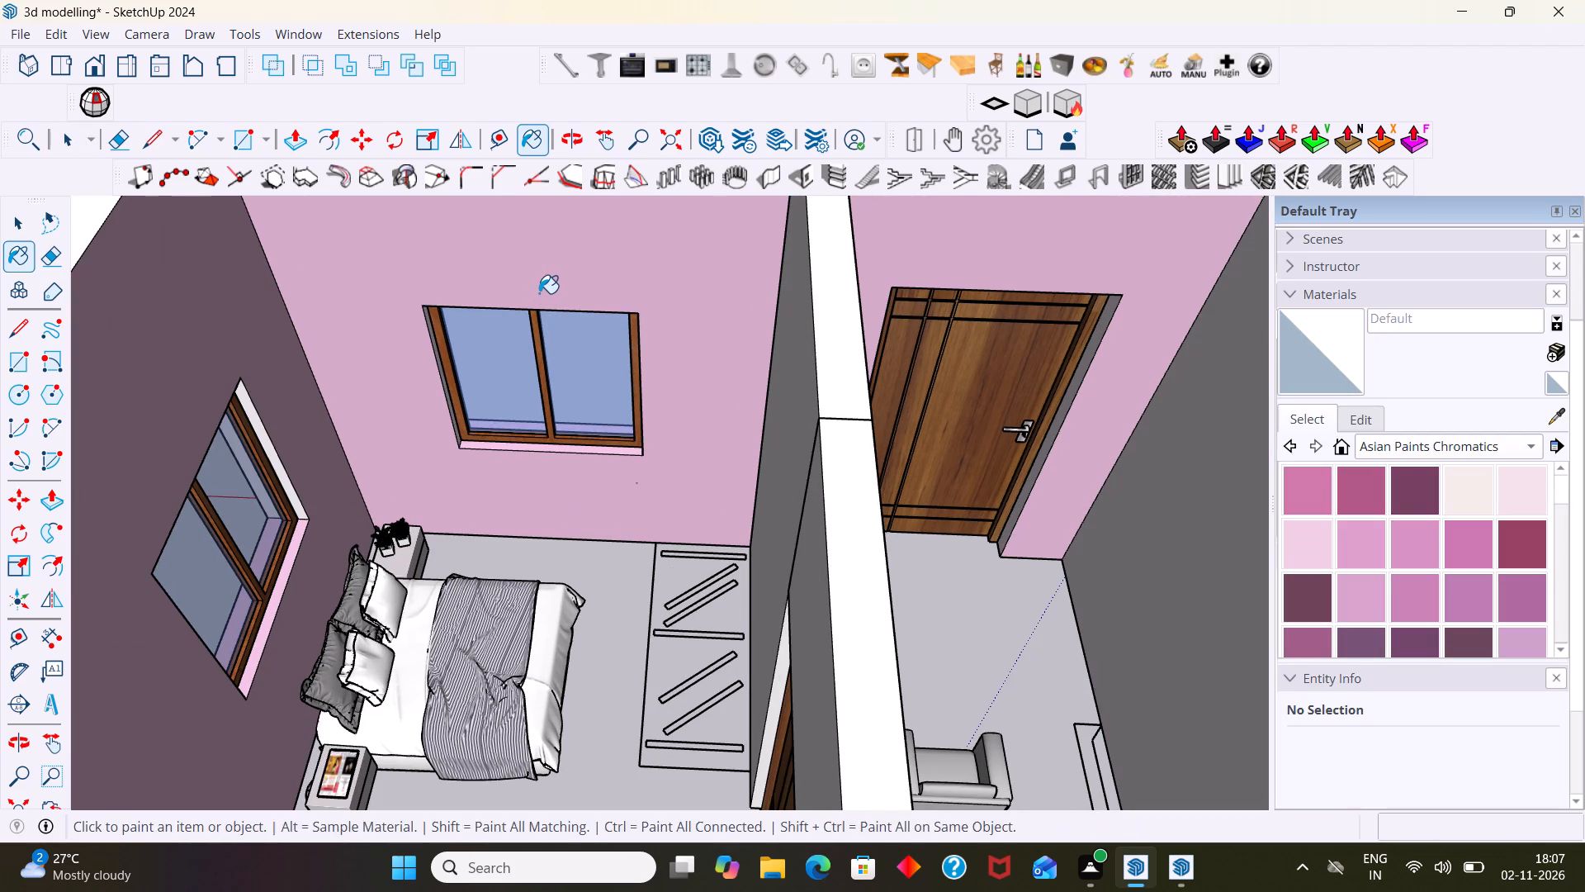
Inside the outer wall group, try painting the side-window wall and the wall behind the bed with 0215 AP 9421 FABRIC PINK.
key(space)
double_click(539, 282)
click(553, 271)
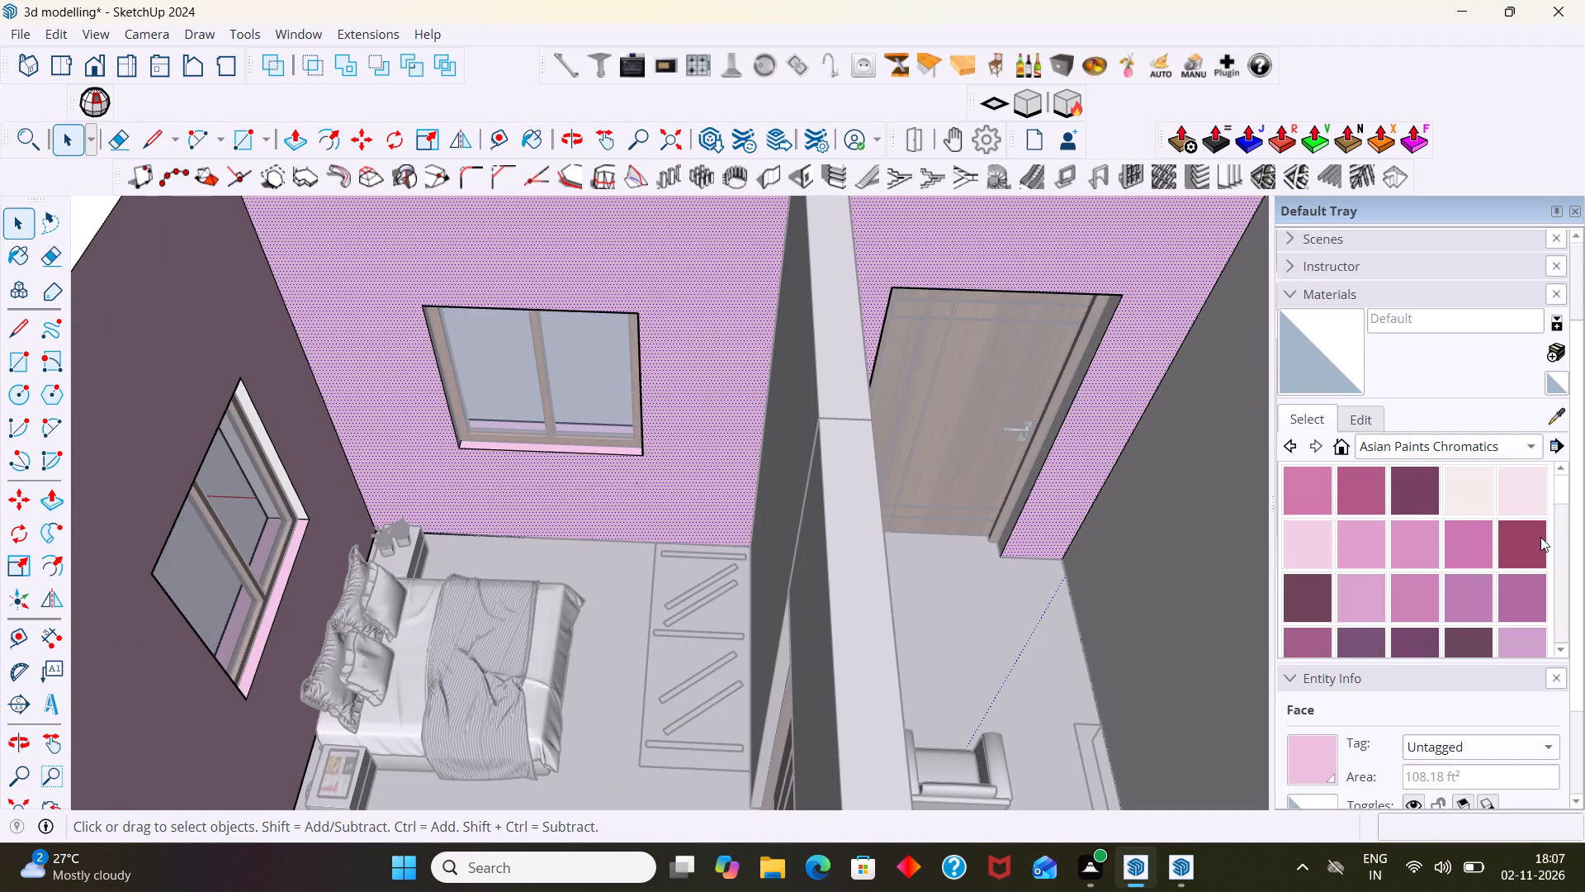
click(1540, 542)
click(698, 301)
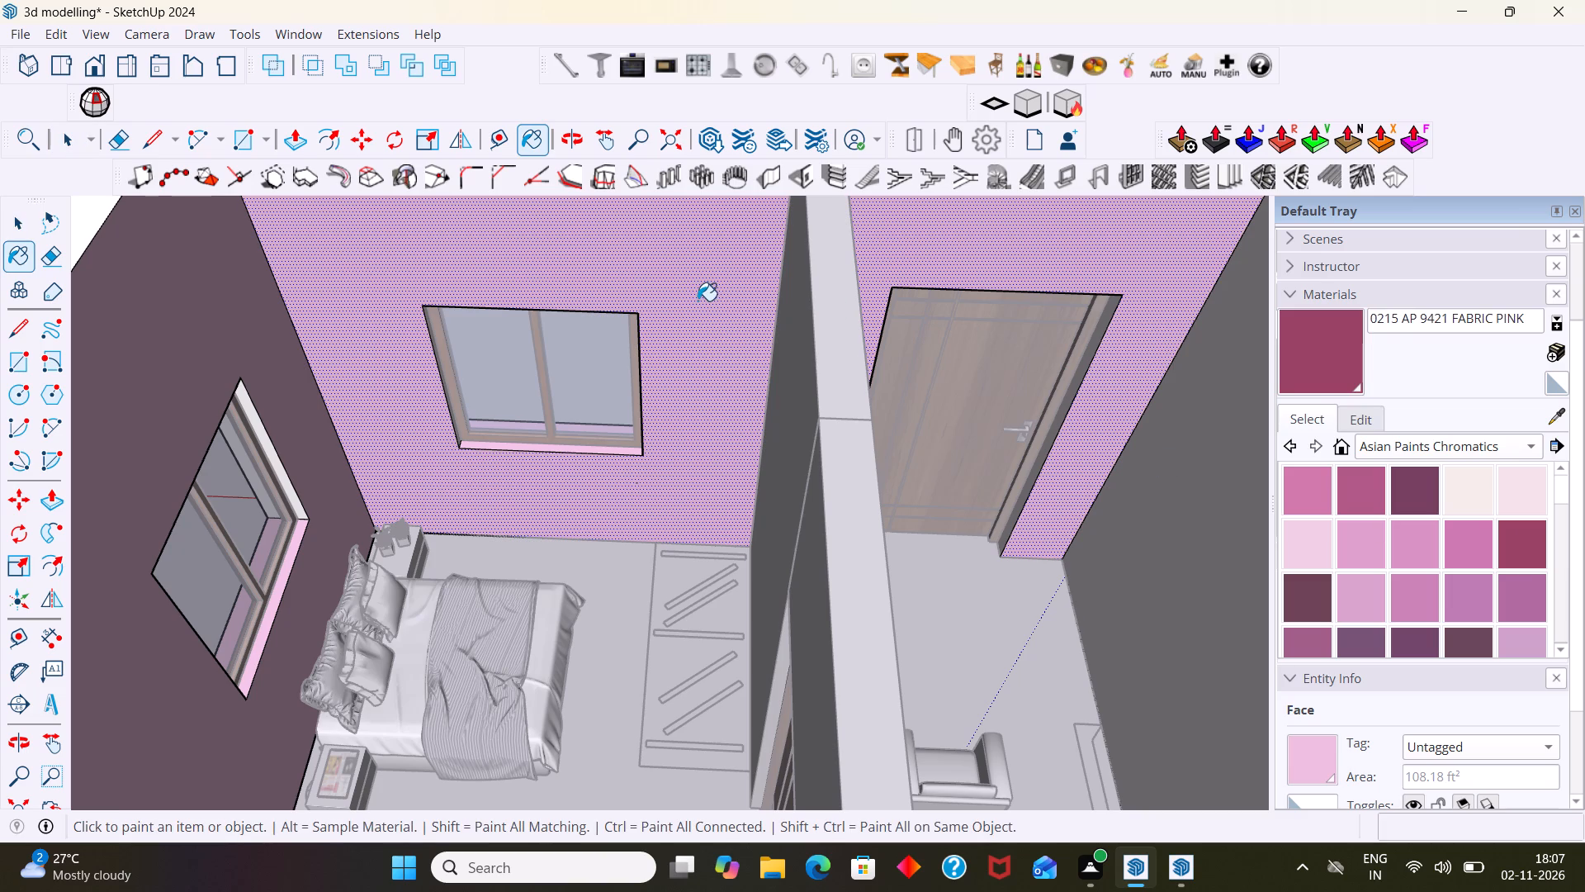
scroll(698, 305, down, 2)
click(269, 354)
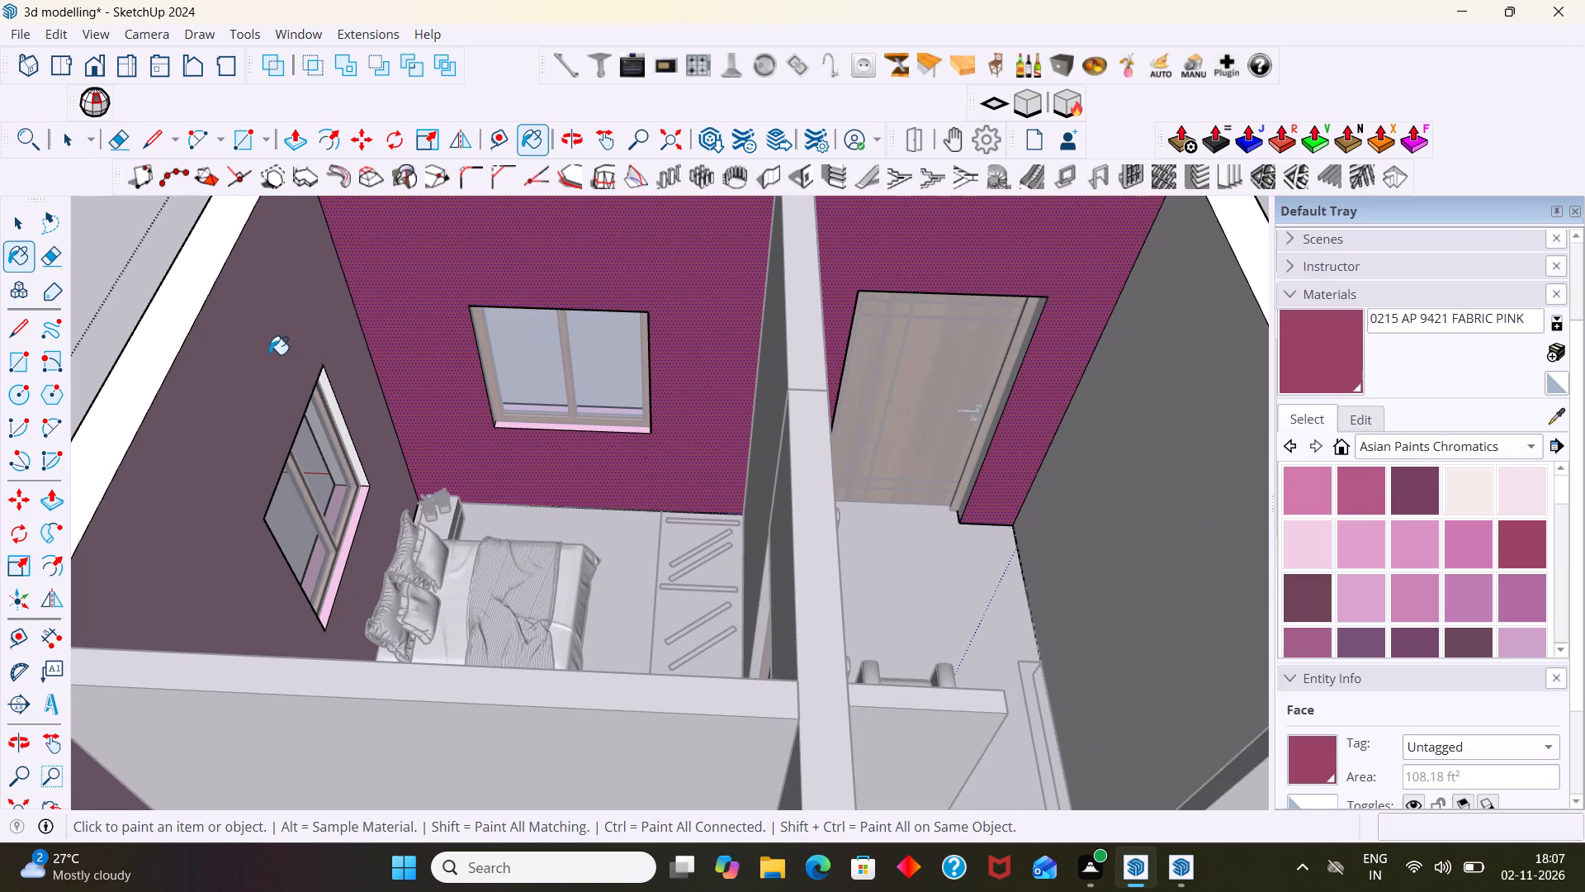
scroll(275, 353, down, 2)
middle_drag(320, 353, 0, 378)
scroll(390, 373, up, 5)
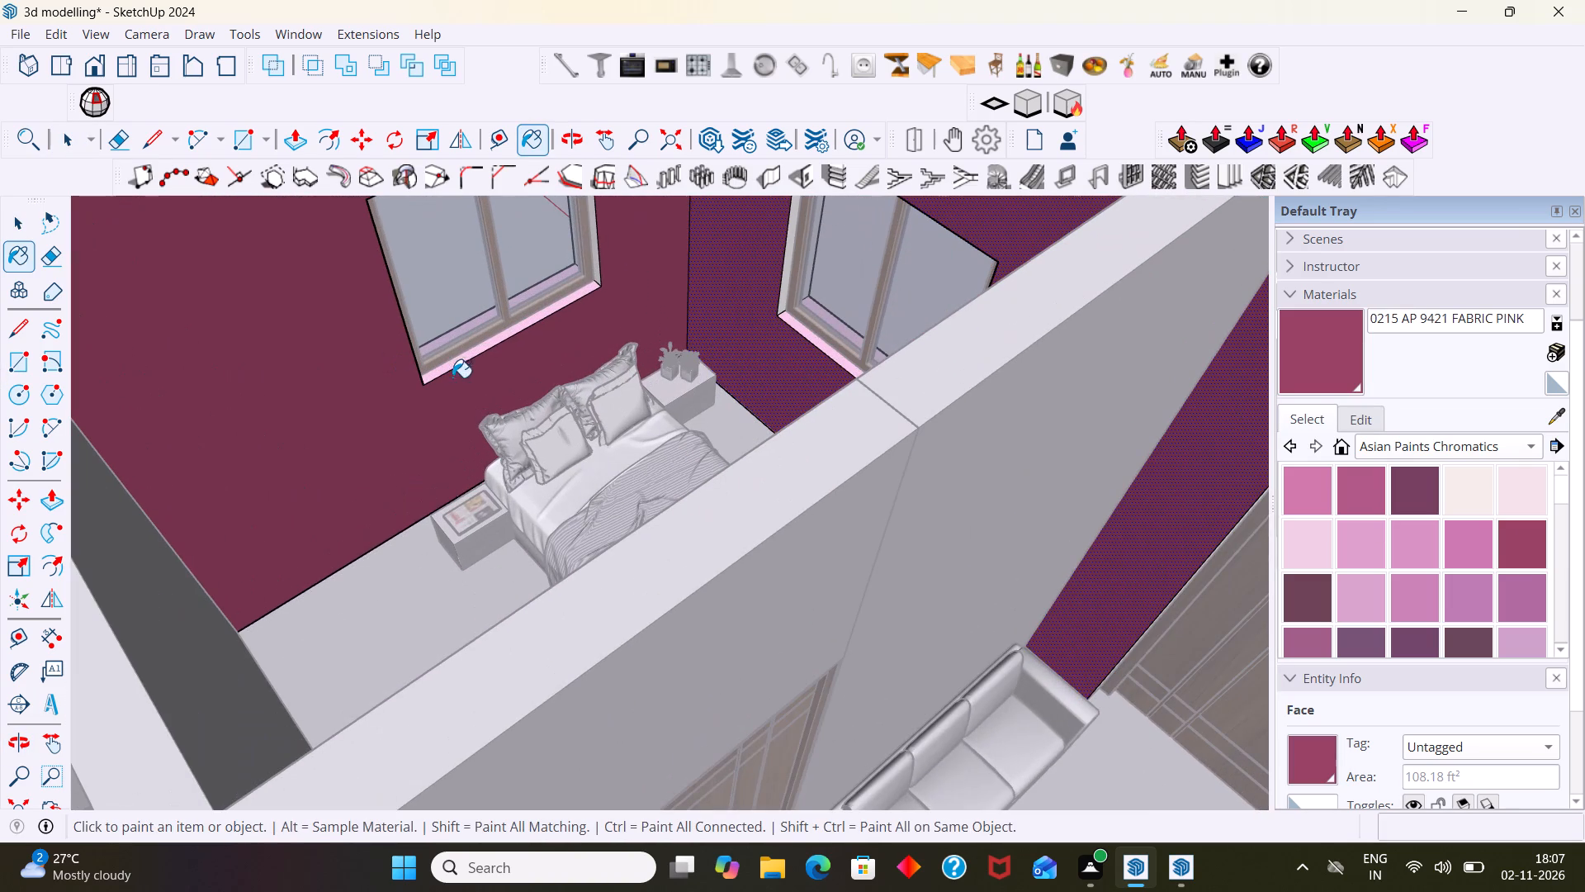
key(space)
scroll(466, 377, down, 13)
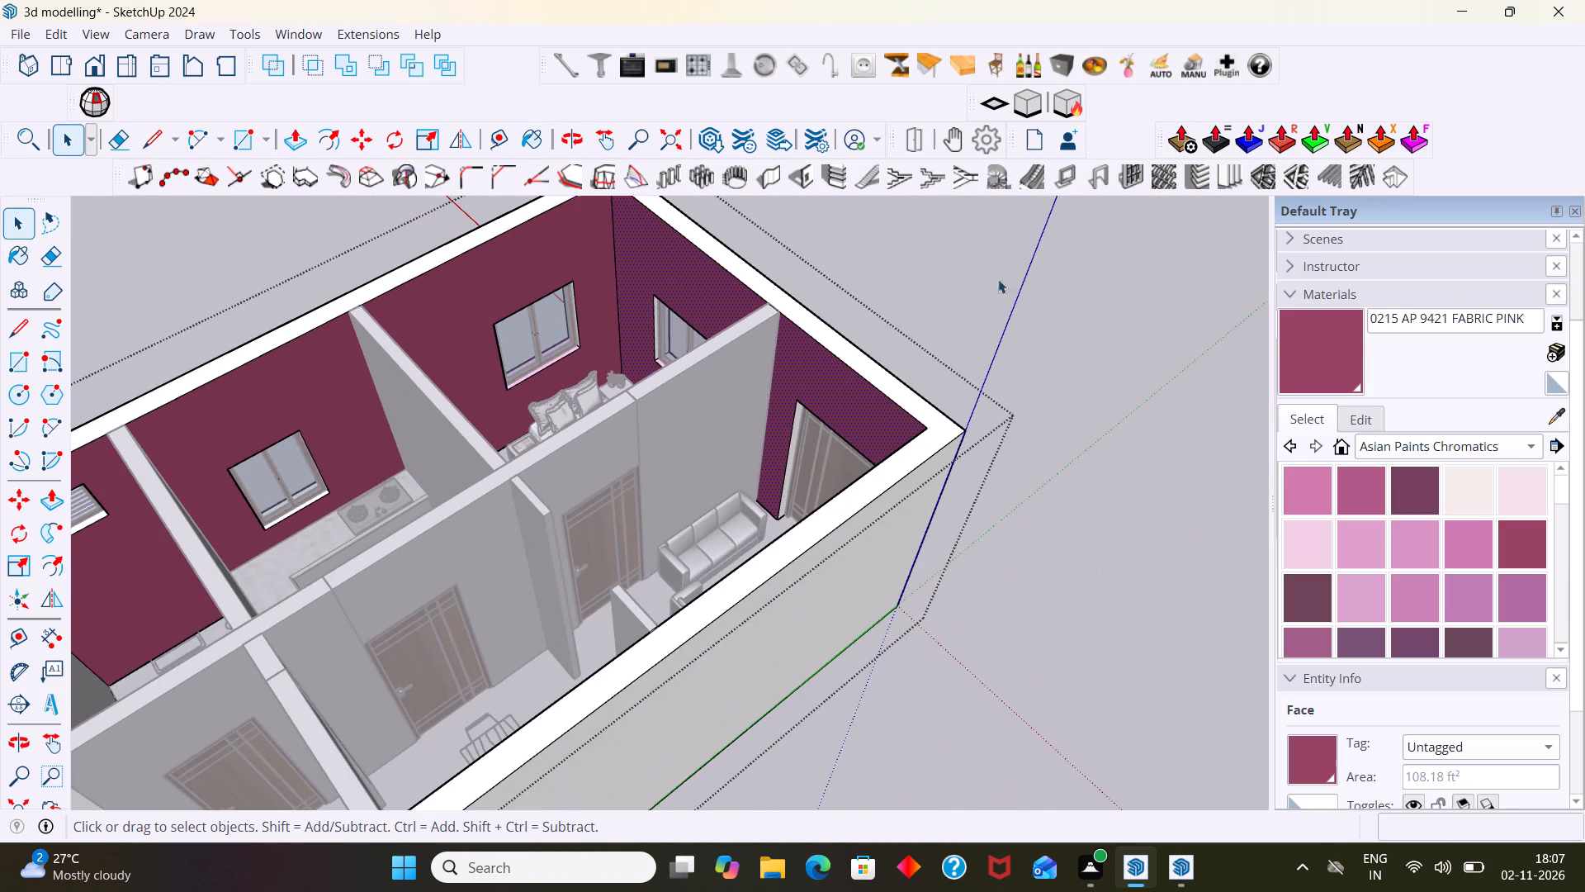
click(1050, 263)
Examine the dark pink walls in the bedroom and the neighbouring rooms from close up and from above.
scroll(784, 308, up, 12)
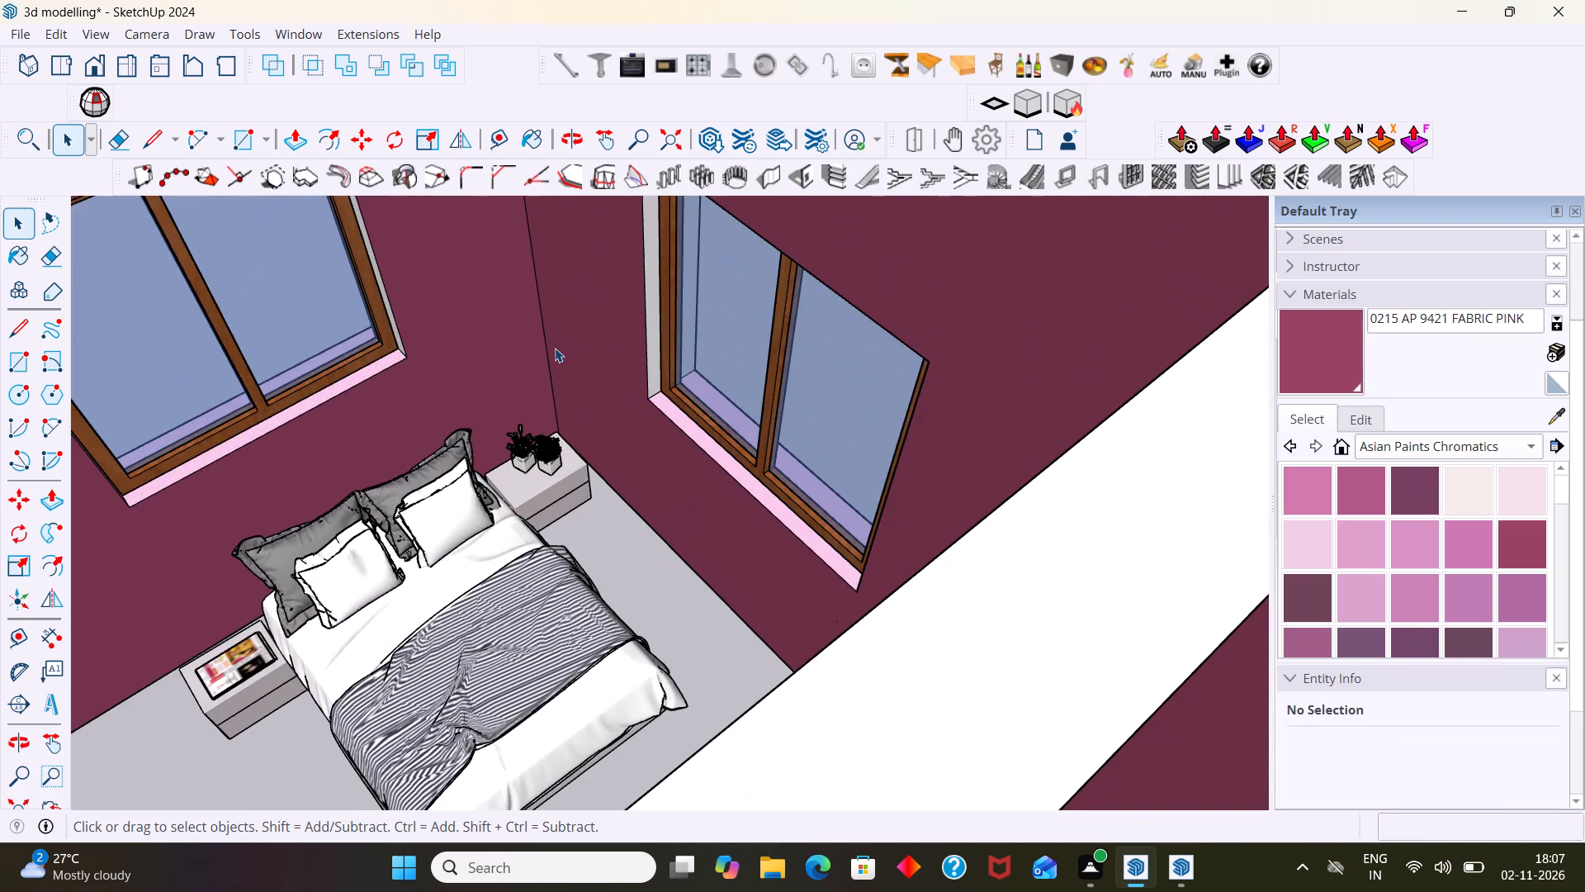
shift+middle_drag(551, 336, 644, 500)
middle_drag(644, 496, 665, 284)
scroll(640, 330, down, 6)
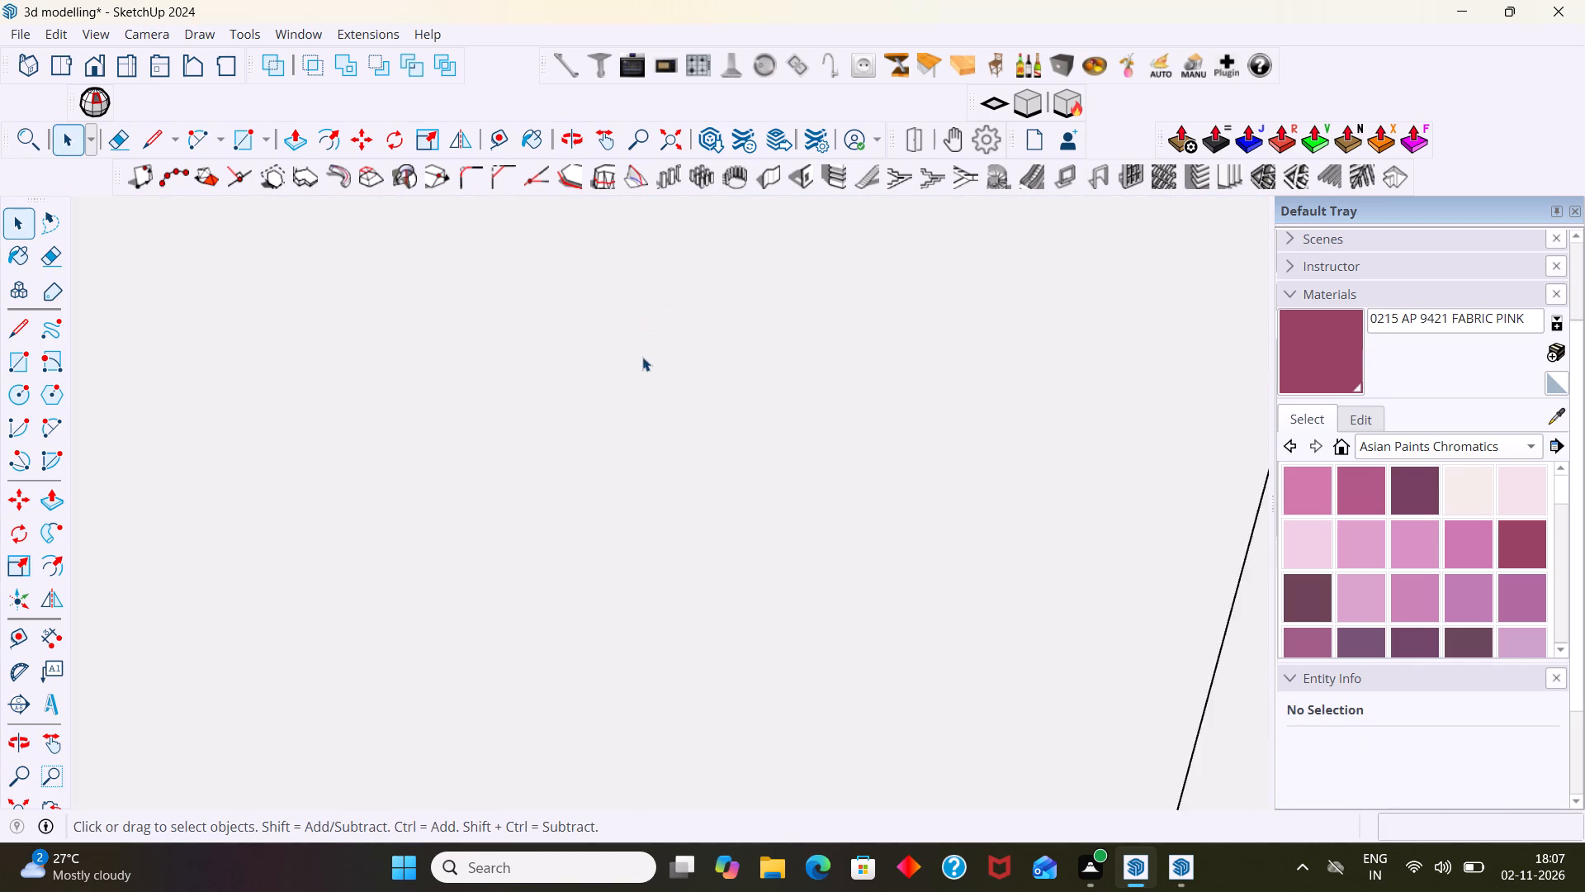
scroll(642, 357, down, 3)
click(21, 799)
scroll(102, 721, down, 8)
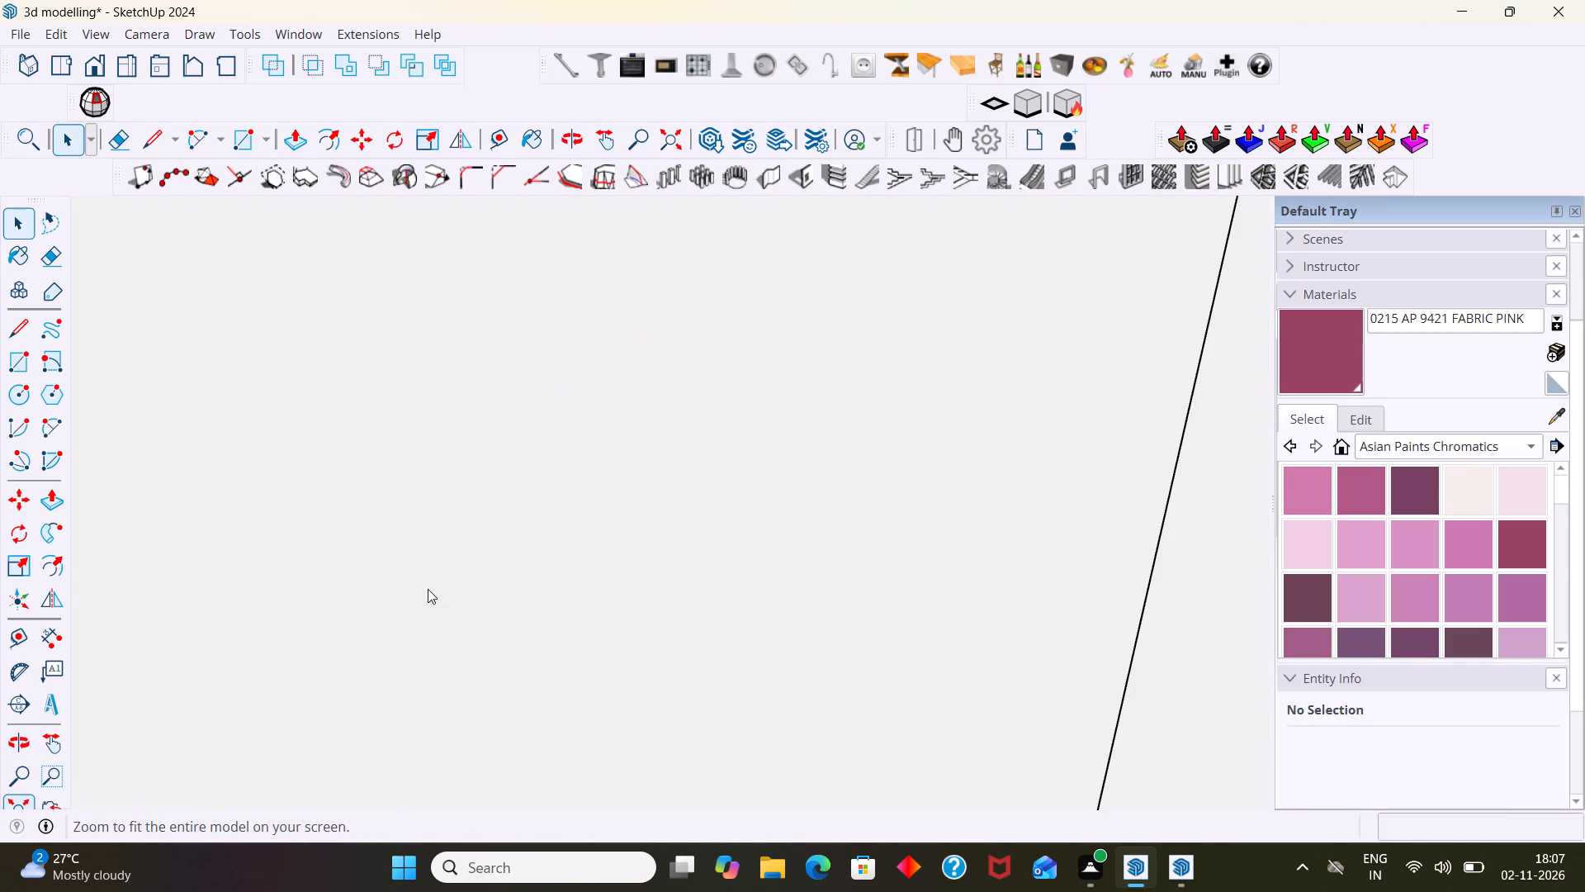
scroll(428, 589, down, 3)
scroll(312, 642, down, 2)
middle_drag(537, 484, 489, 679)
scroll(576, 317, up, 8)
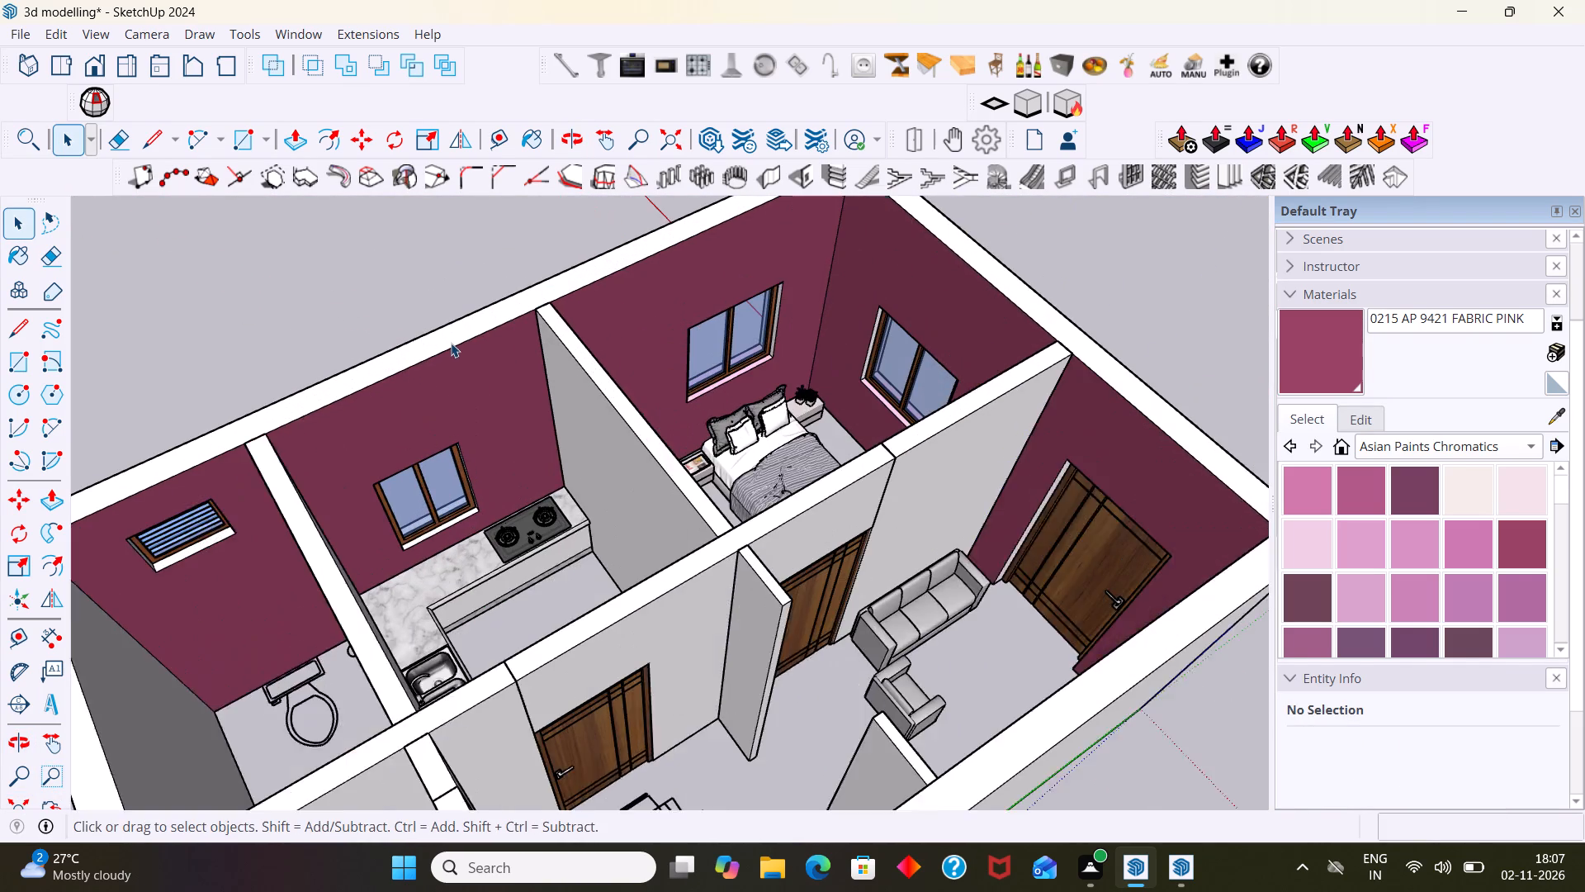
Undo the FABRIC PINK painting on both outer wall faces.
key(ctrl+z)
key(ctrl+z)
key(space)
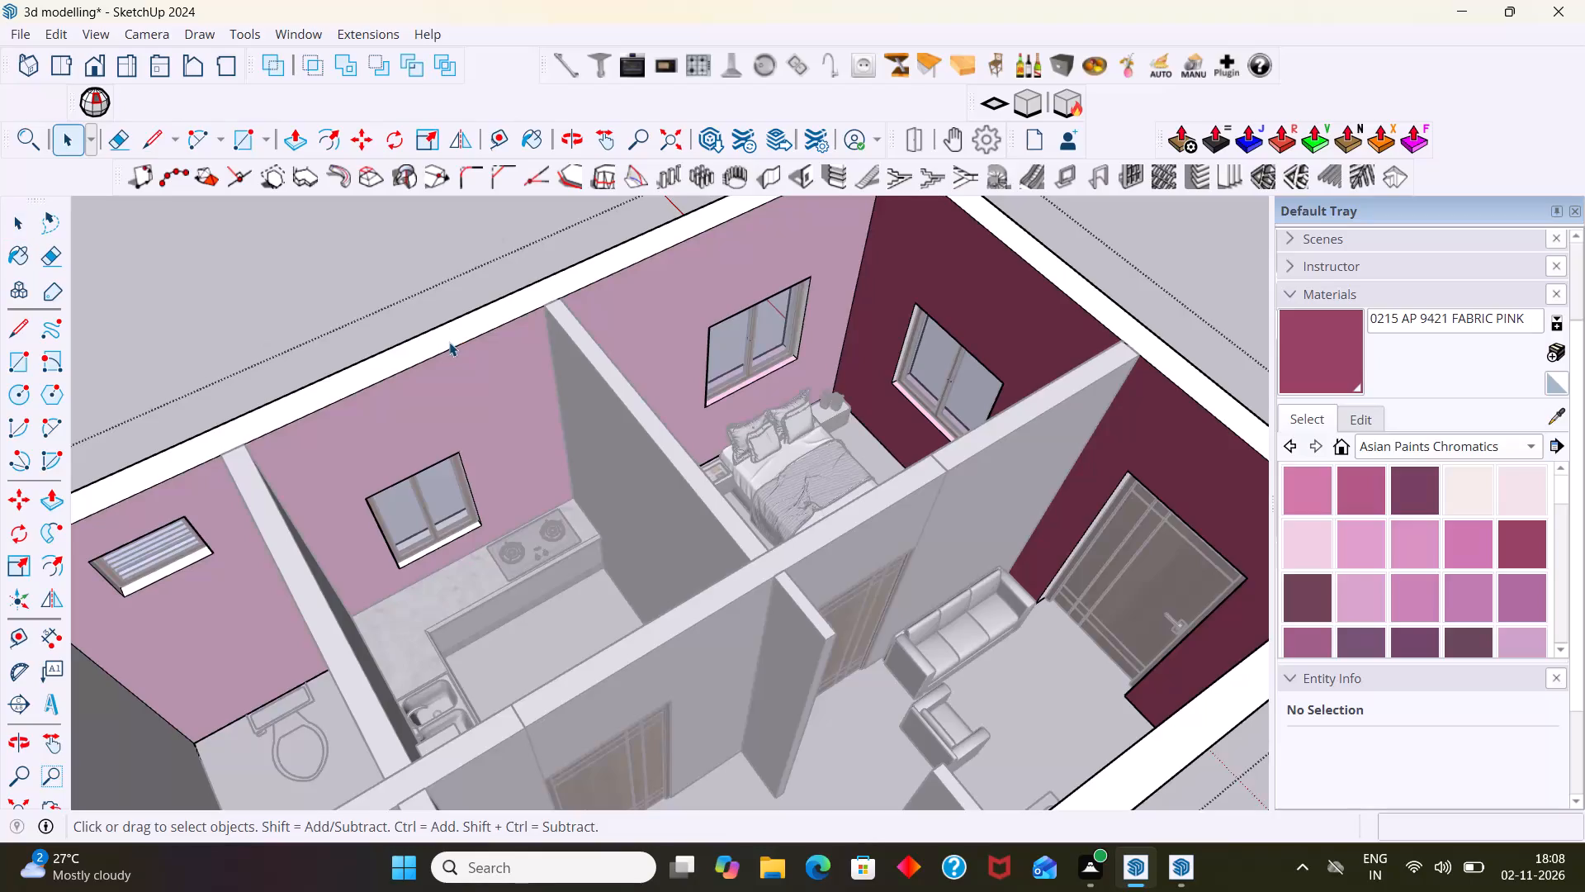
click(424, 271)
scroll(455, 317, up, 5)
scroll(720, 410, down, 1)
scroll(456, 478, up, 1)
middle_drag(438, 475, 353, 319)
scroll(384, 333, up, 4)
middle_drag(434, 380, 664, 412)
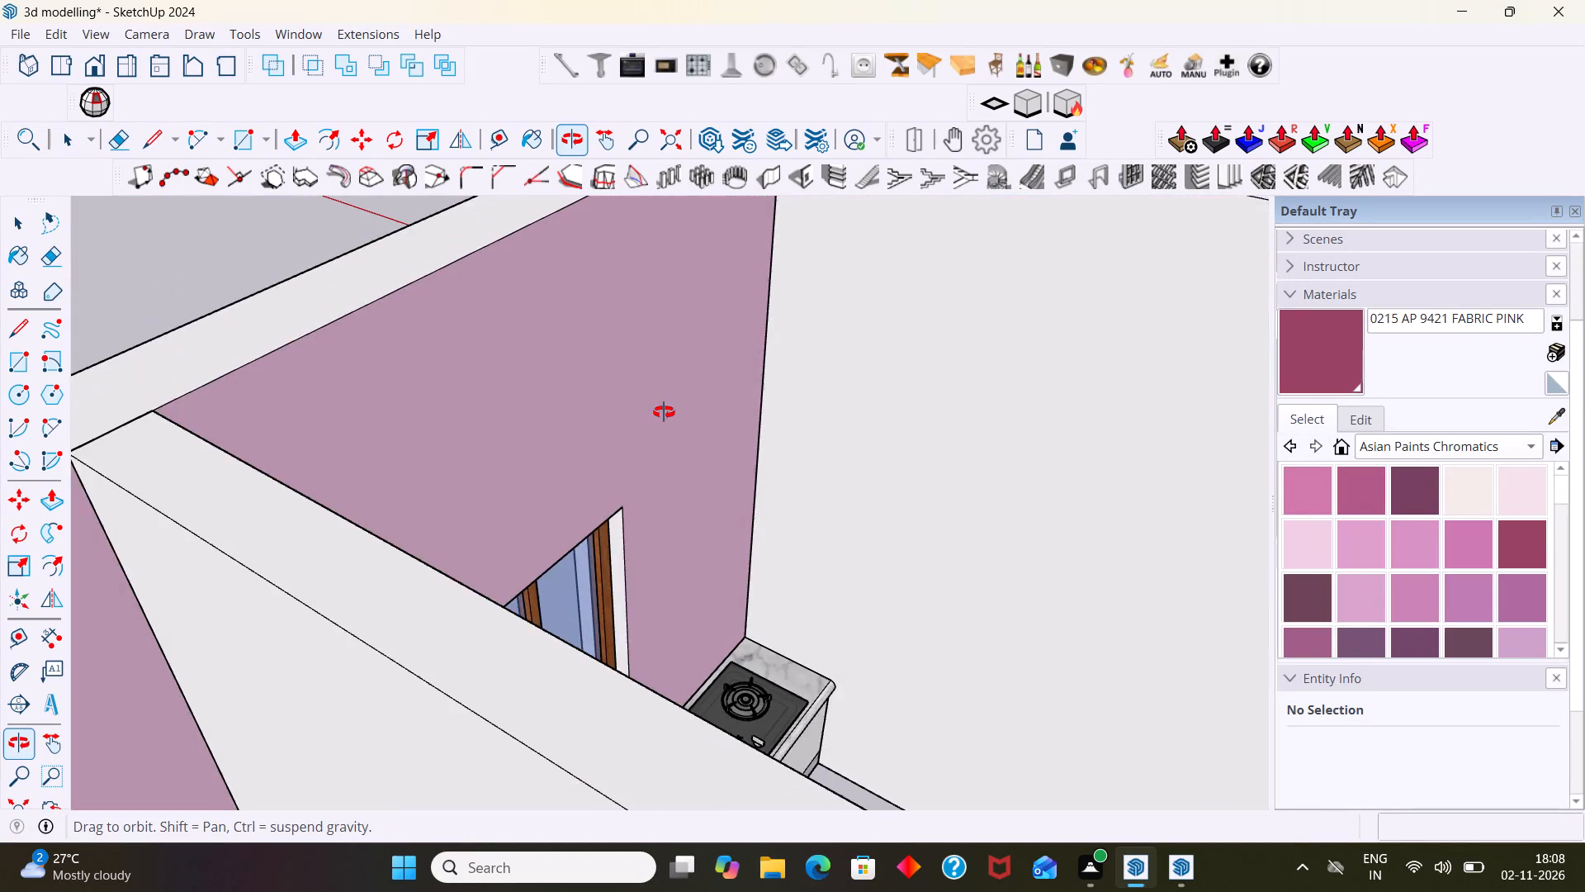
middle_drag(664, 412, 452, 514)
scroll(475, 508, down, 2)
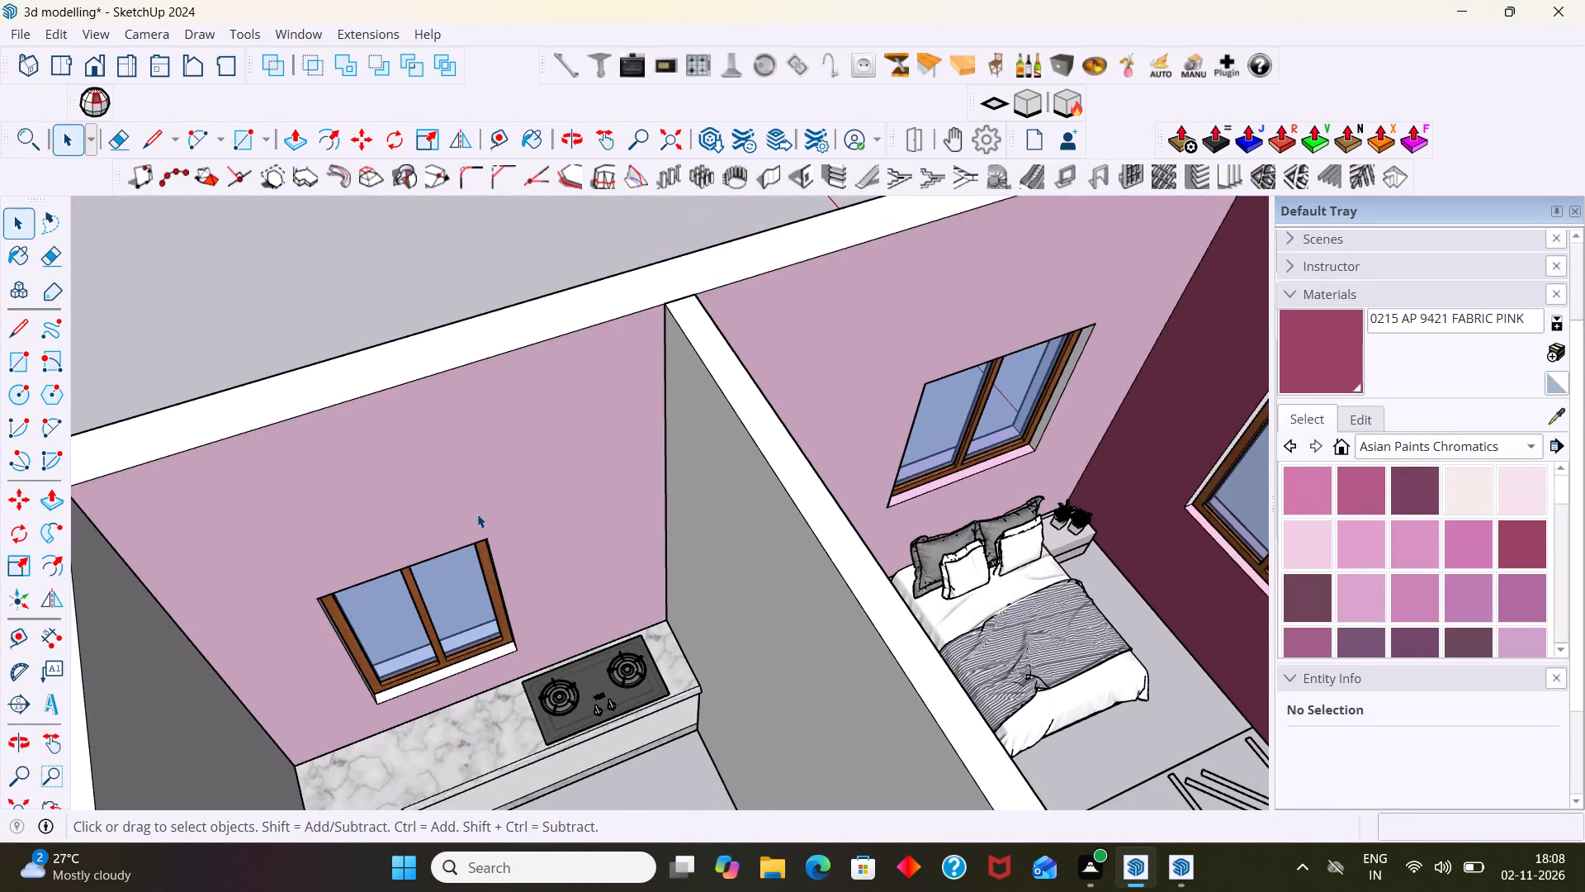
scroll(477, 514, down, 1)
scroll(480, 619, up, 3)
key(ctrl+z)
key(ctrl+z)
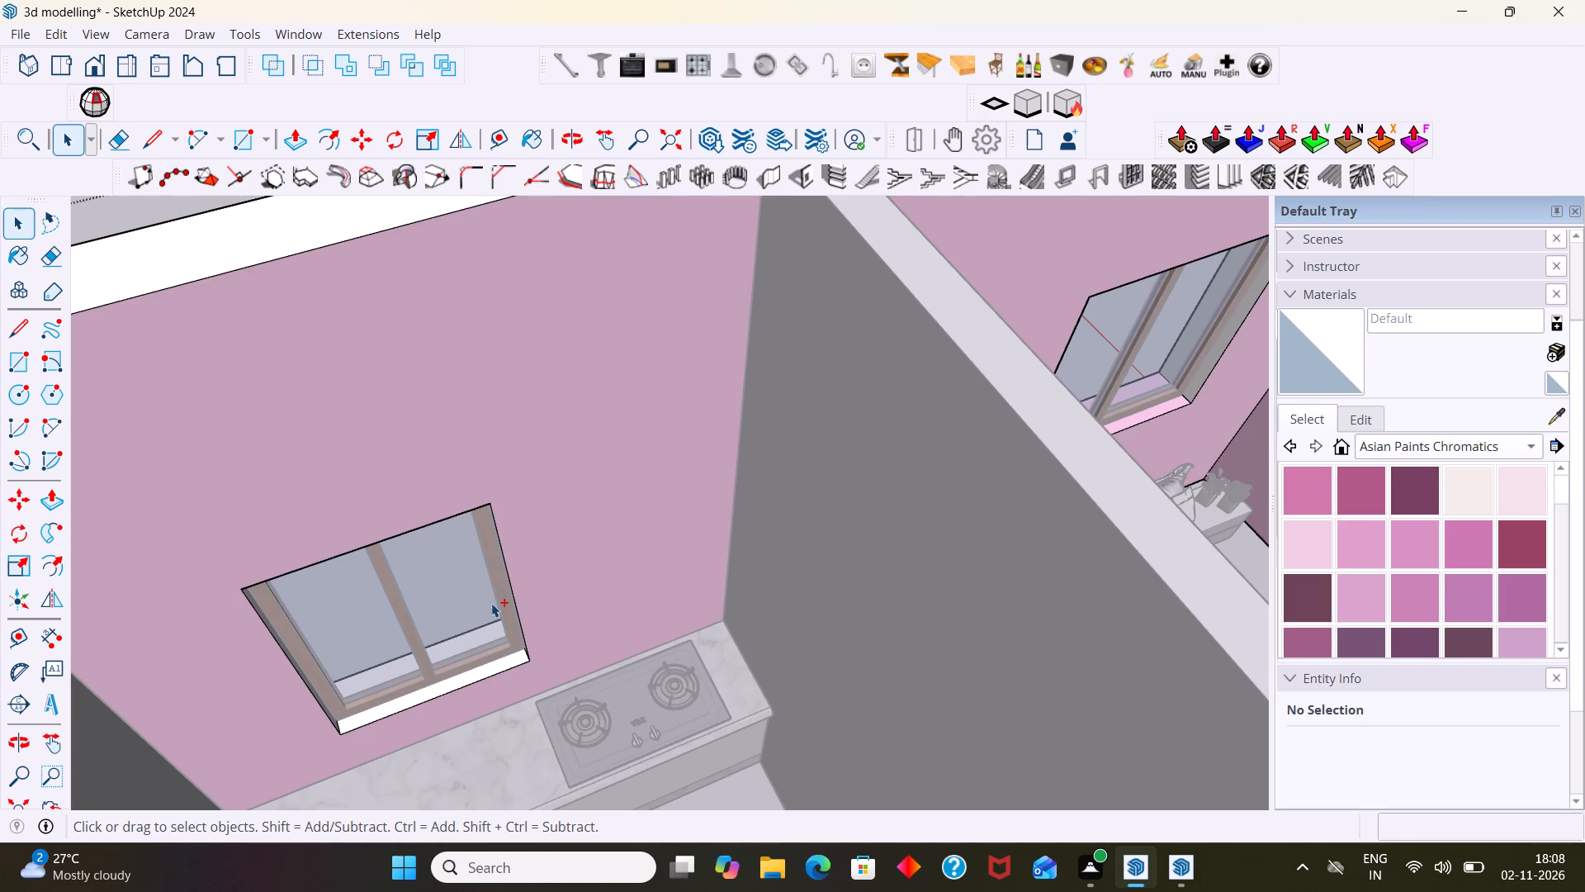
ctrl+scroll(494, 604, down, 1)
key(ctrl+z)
Sample the pink from the painted bedroom wall and apply 0201 AP 9425 OUTDOOR PINK to the bedroom face of the living-room partition.
scroll(496, 600, down, 7)
middle_drag(561, 581, 335, 542)
middle_drag(613, 510, 803, 510)
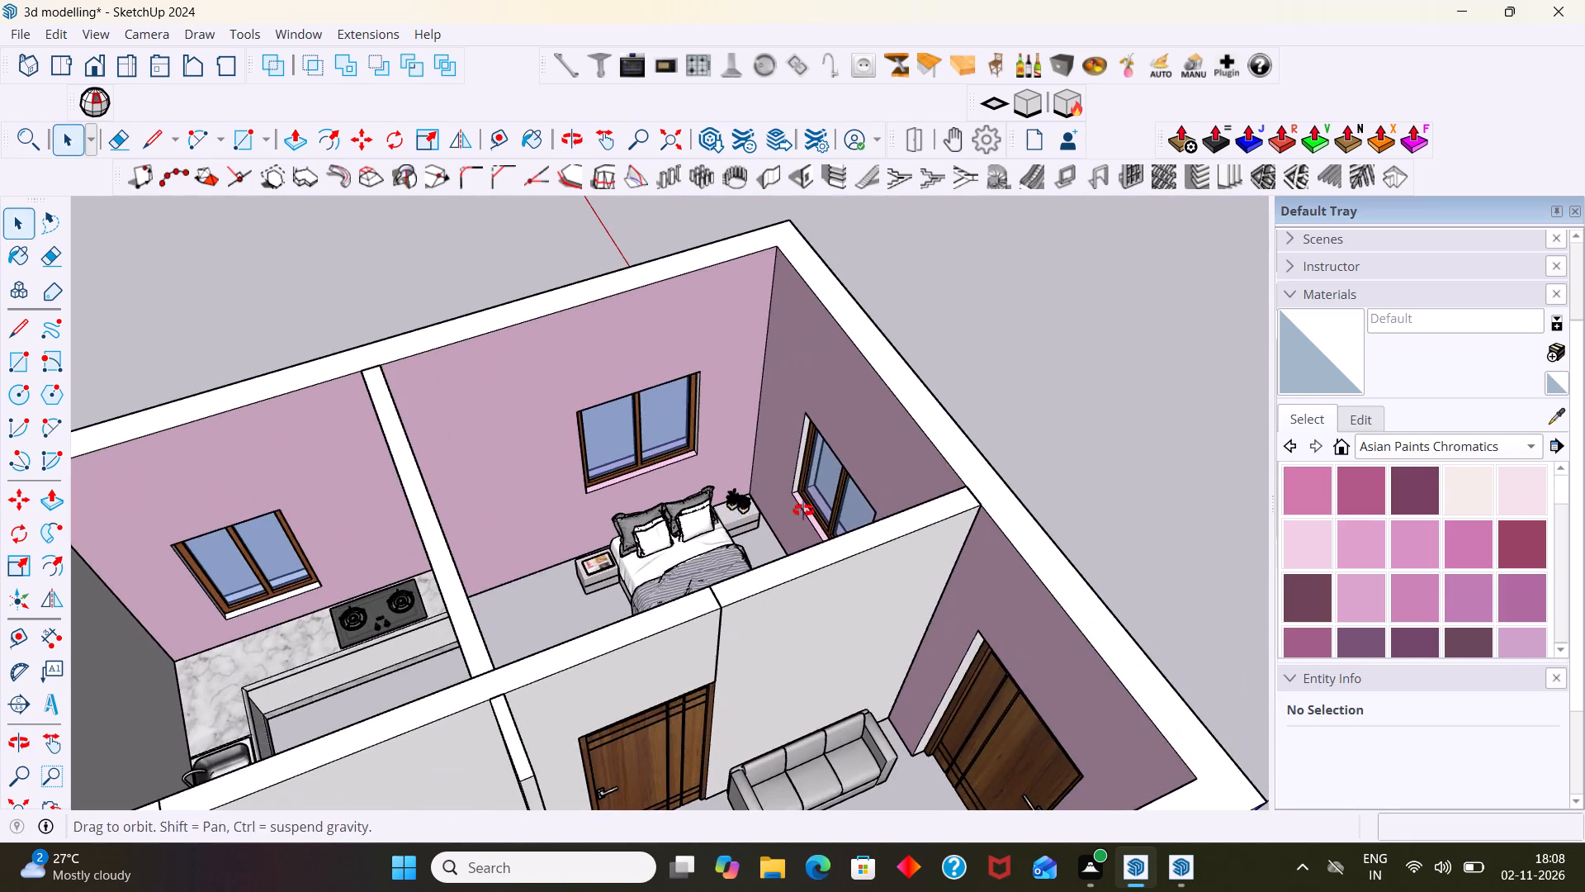
middle_drag(803, 510, 1134, 447)
scroll(1139, 458, up, 10)
scroll(634, 306, down, 7)
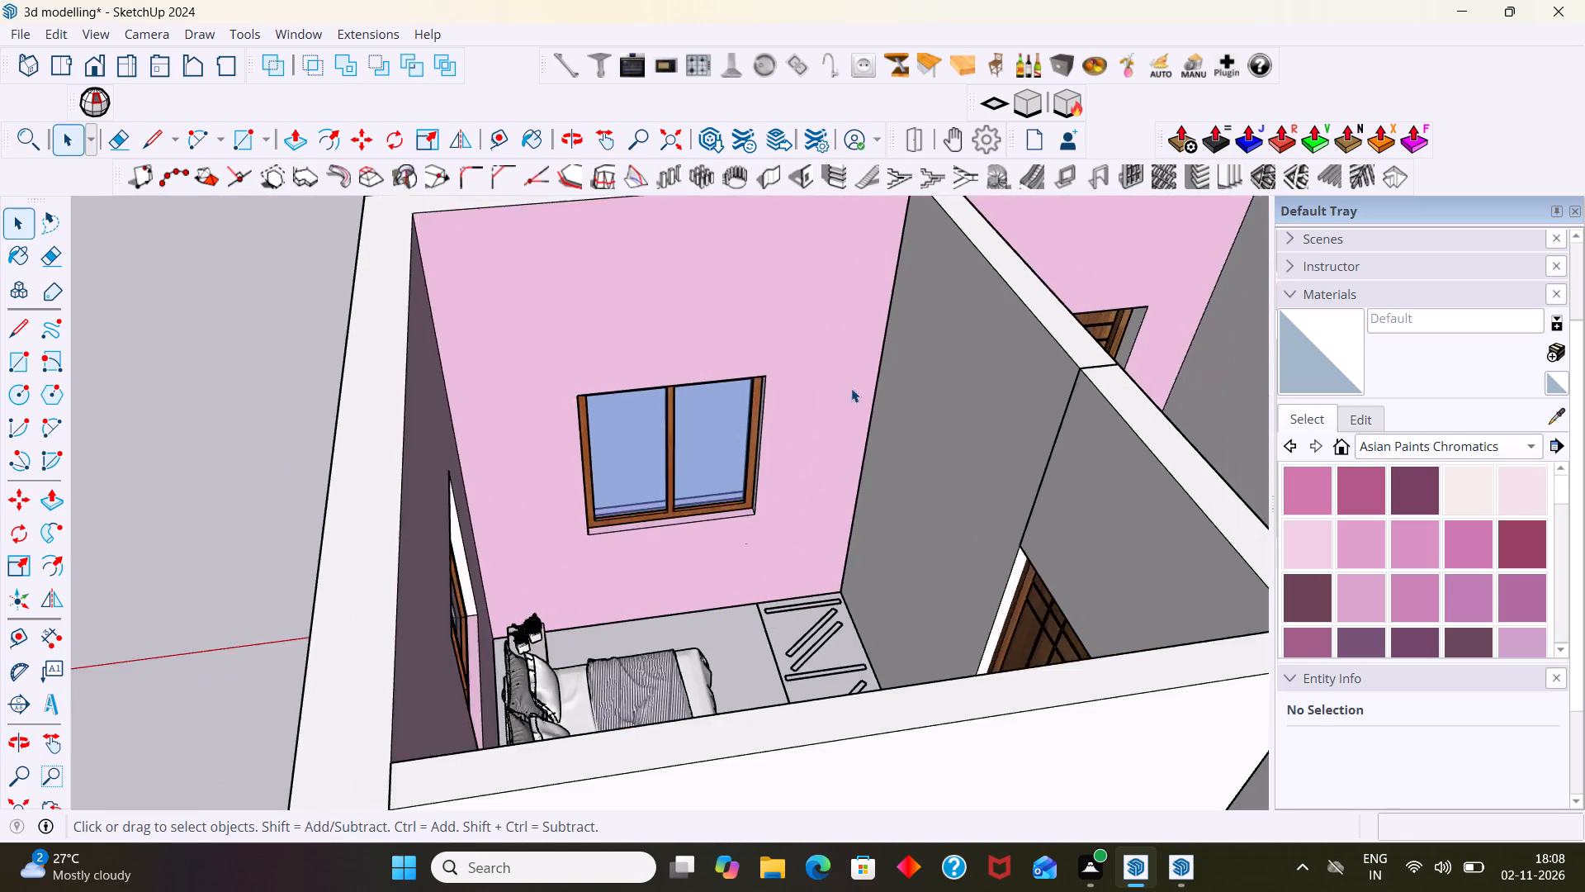
middle_drag(855, 394, 1212, 435)
scroll(965, 362, up, 3)
double_click(780, 346)
scroll(779, 346, up, 3)
click(778, 347)
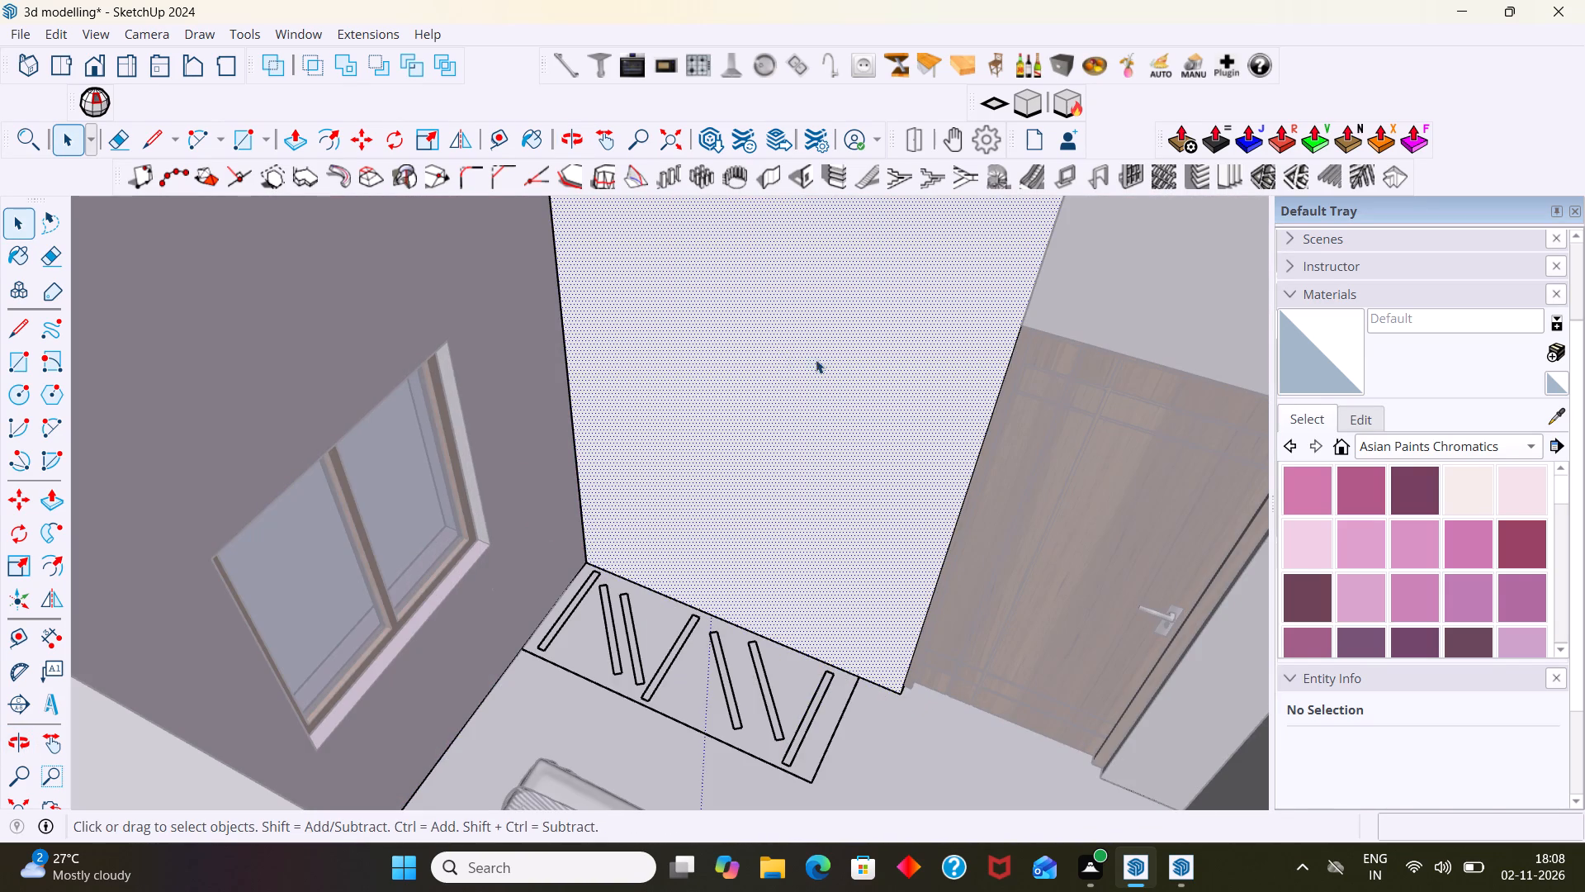
click(1555, 416)
click(241, 390)
click(795, 306)
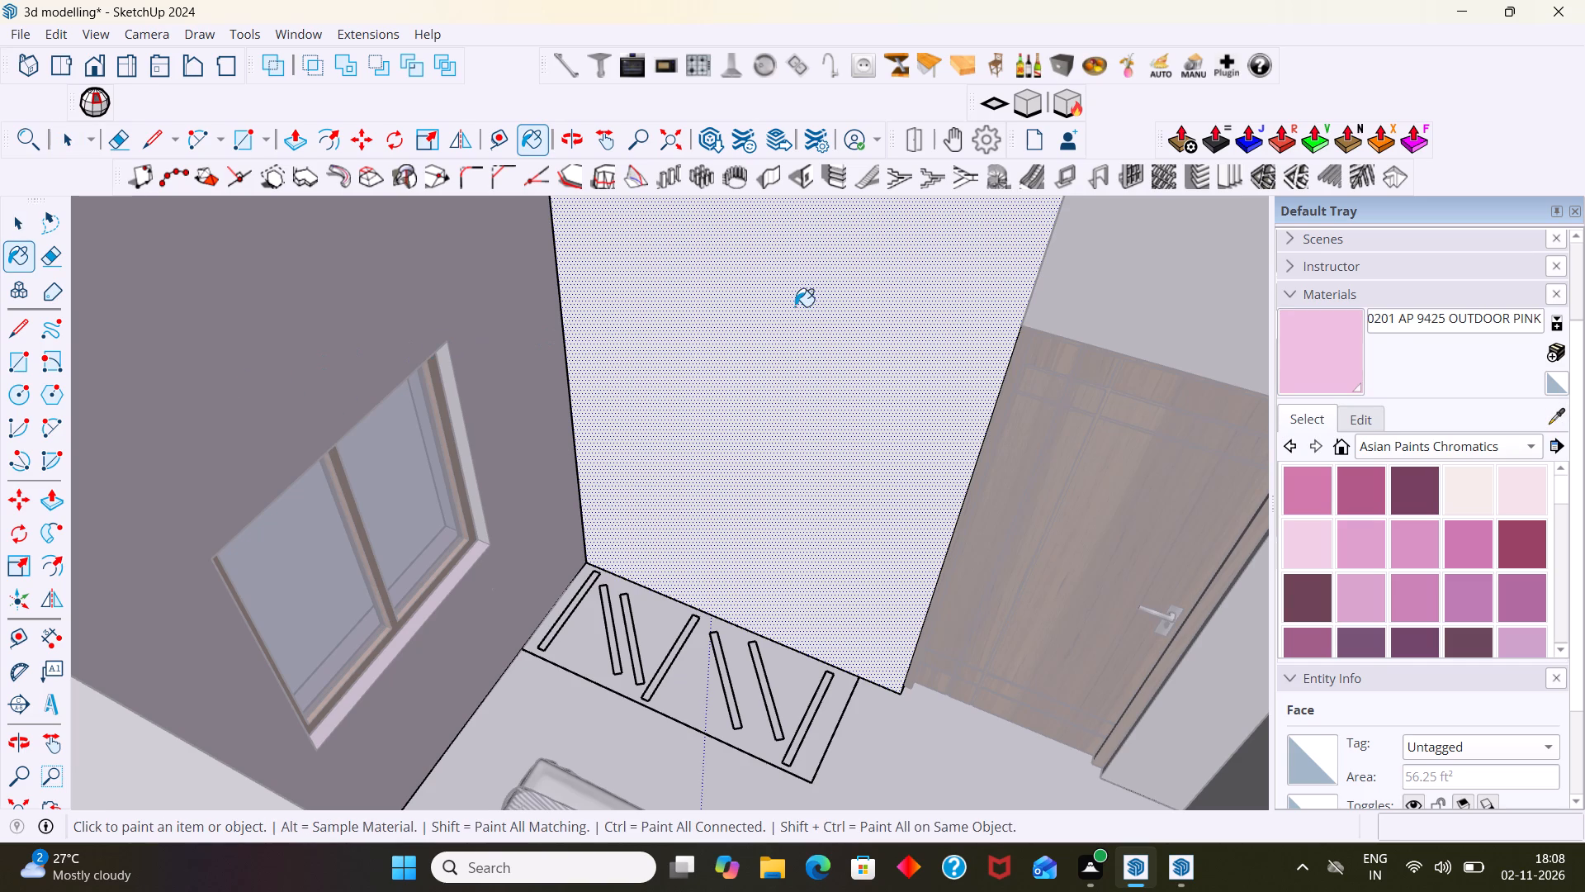
scroll(796, 306, down, 8)
click(1001, 288)
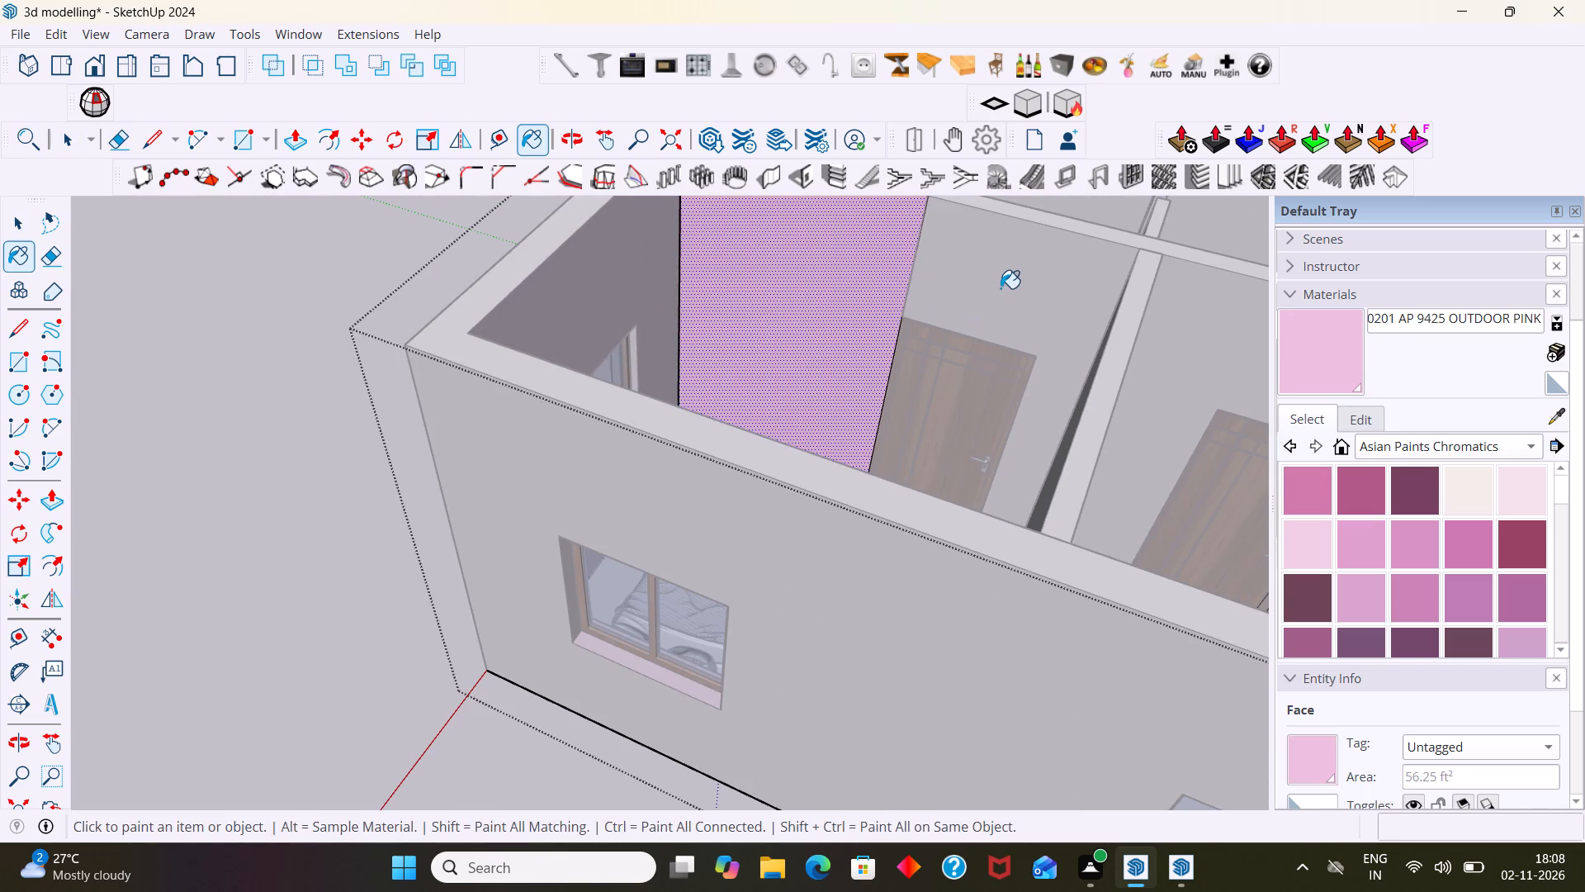
key(space)
scroll(893, 153, down, 6)
scroll(864, 223, down, 5)
click(434, 353)
scroll(499, 326, down, 4)
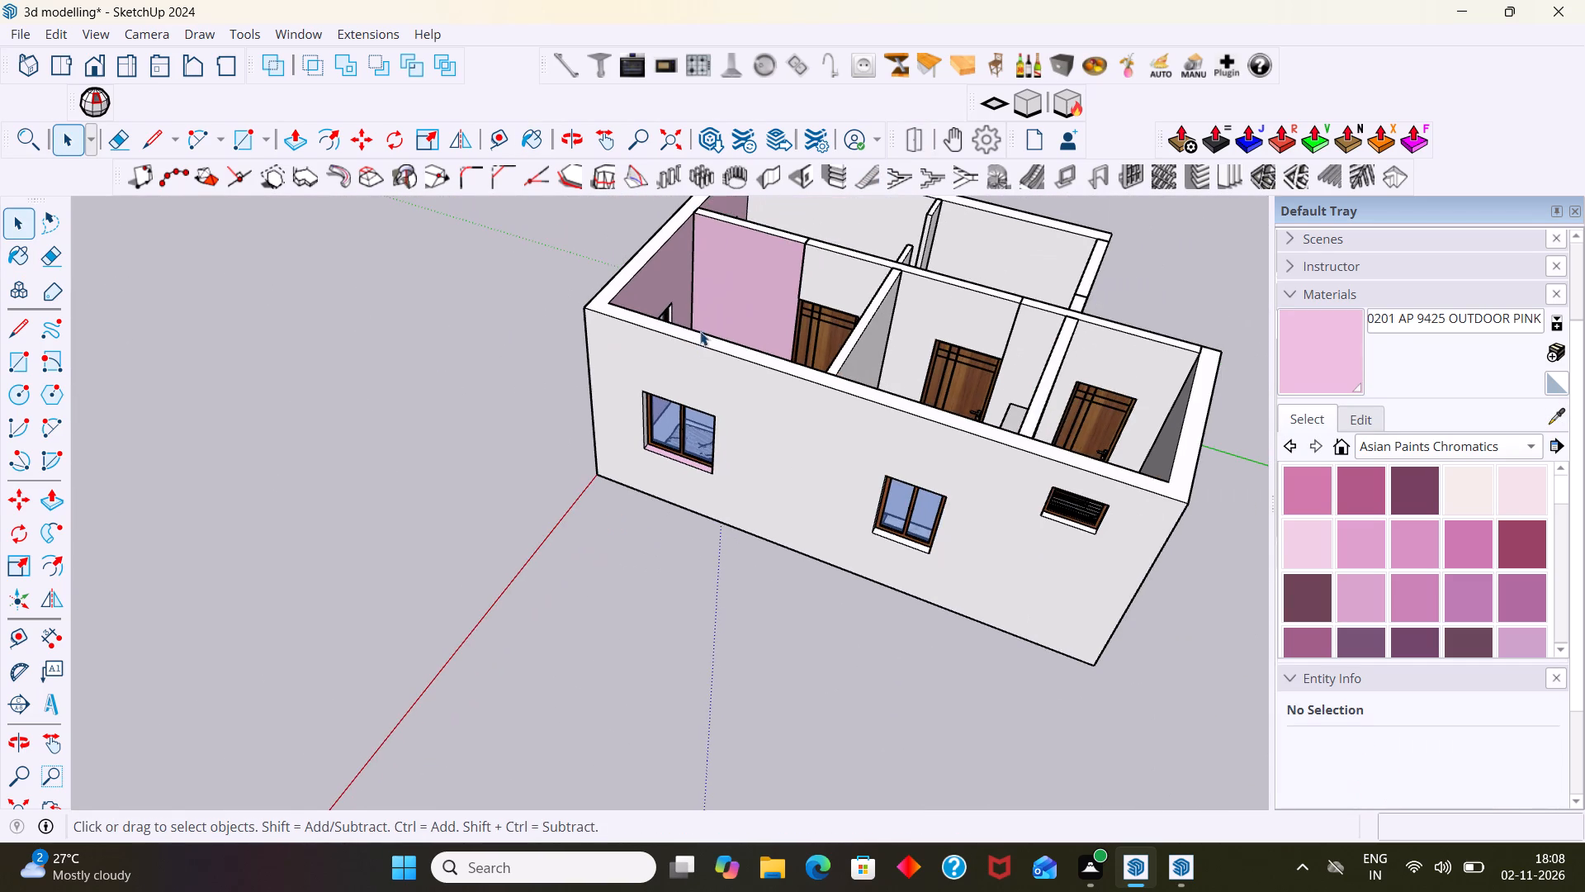
Paint the bedroom face of the partition between bedroom and kitchen with 0201 AP 9425 OUTDOOR PINK.
middle_drag(700, 327, 414, 415)
scroll(600, 370, up, 6)
middle_drag(484, 376, 1198, 331)
scroll(918, 481, up, 6)
scroll(924, 478, down, 8)
shift+middle_drag(969, 473, 629, 392)
scroll(600, 419, up, 3)
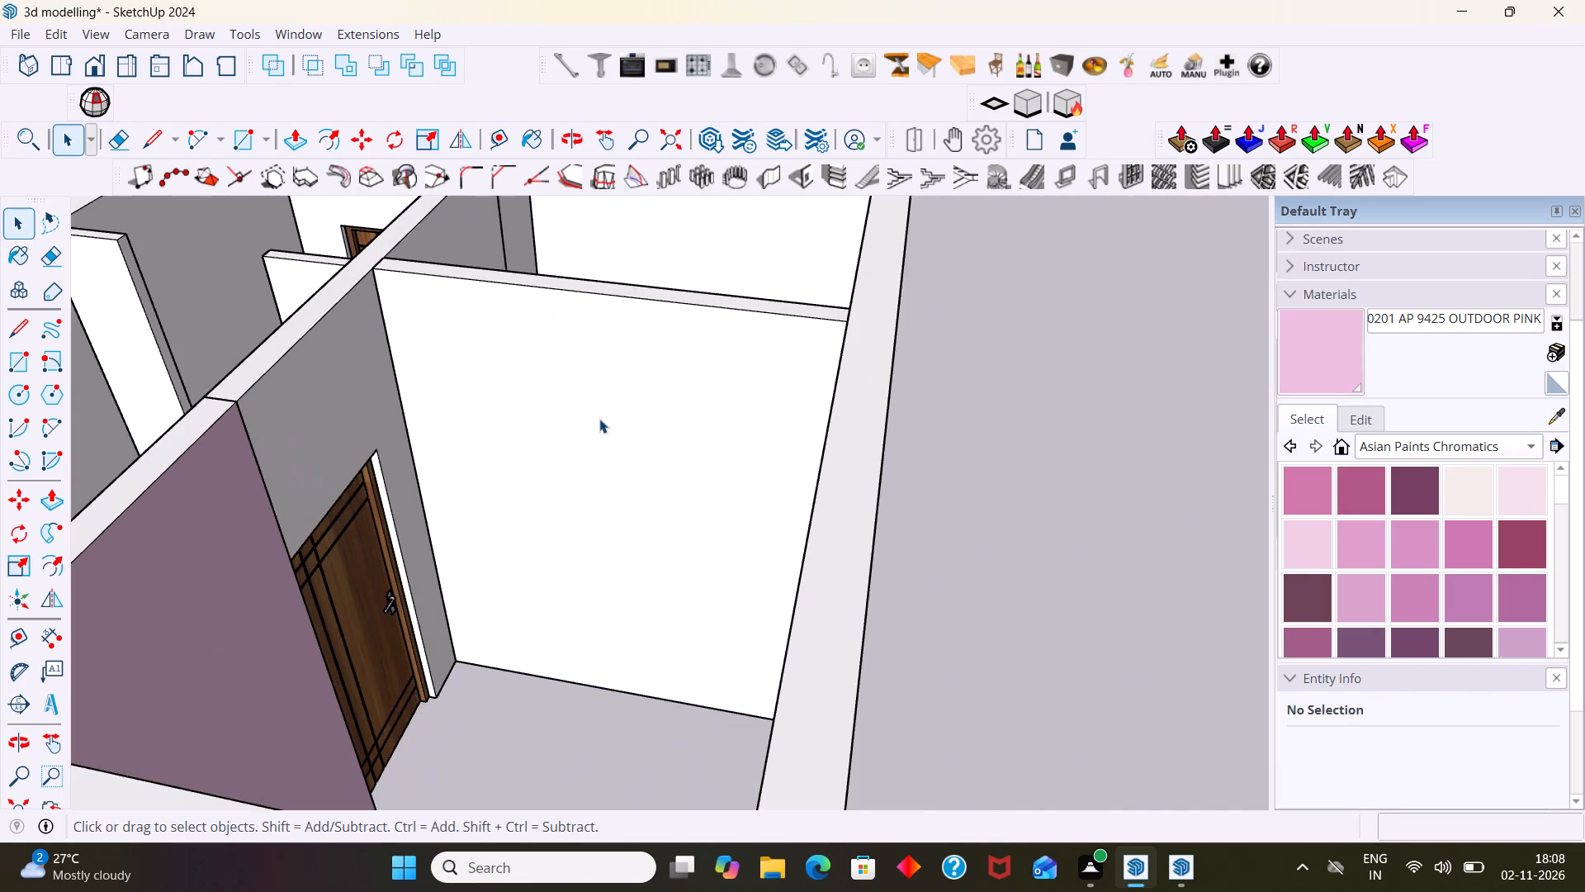
click(599, 419)
scroll(599, 420, up, 2)
double_click(599, 420)
scroll(601, 422, up, 2)
click(601, 422)
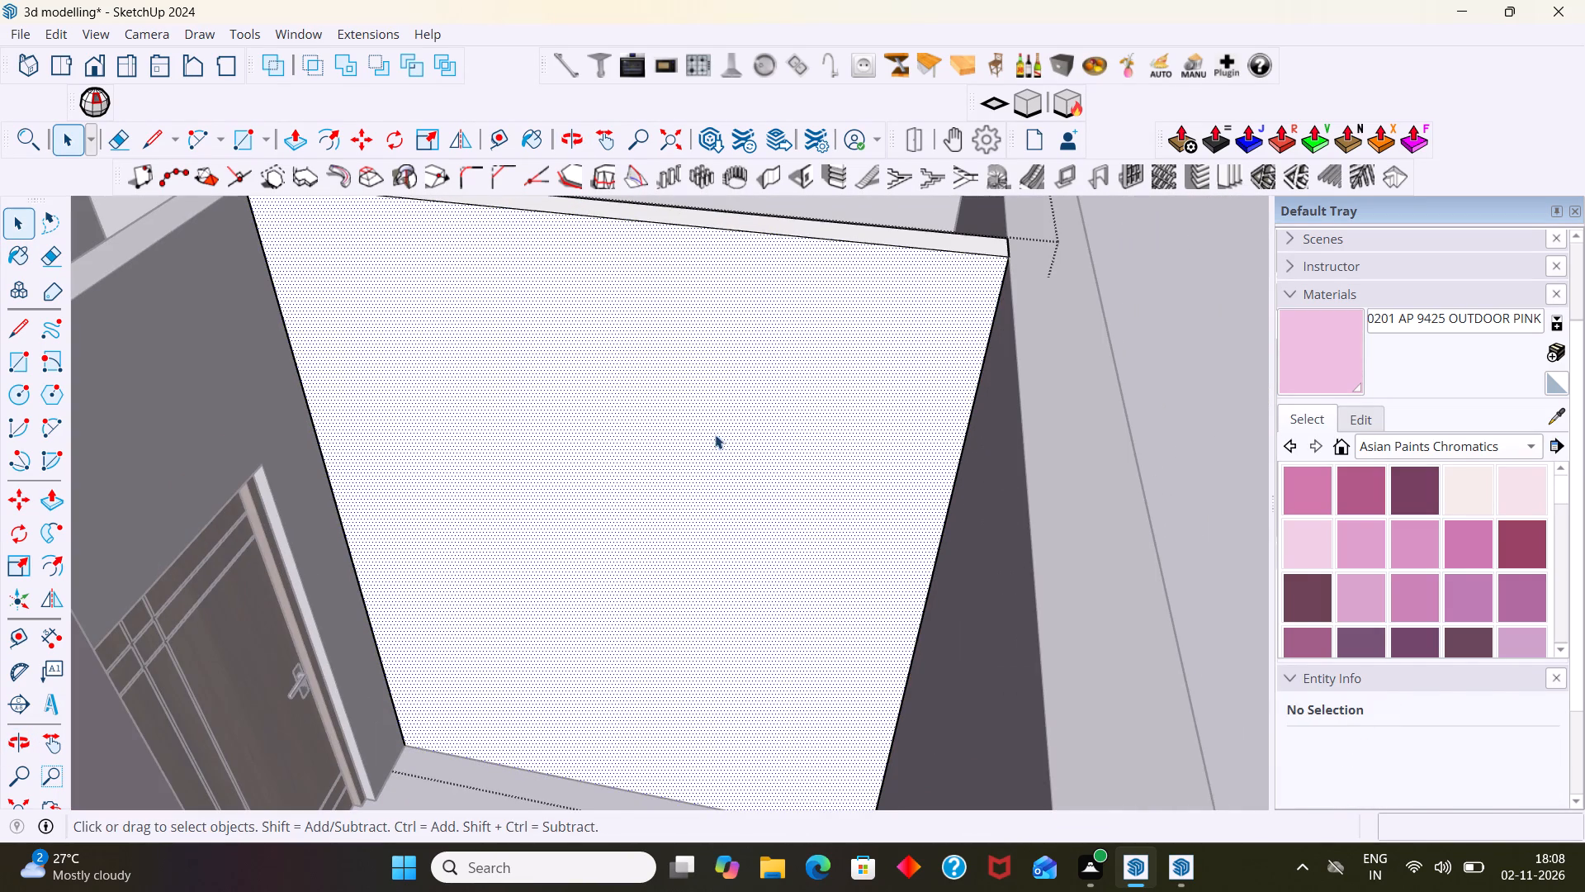
click(1346, 355)
click(738, 426)
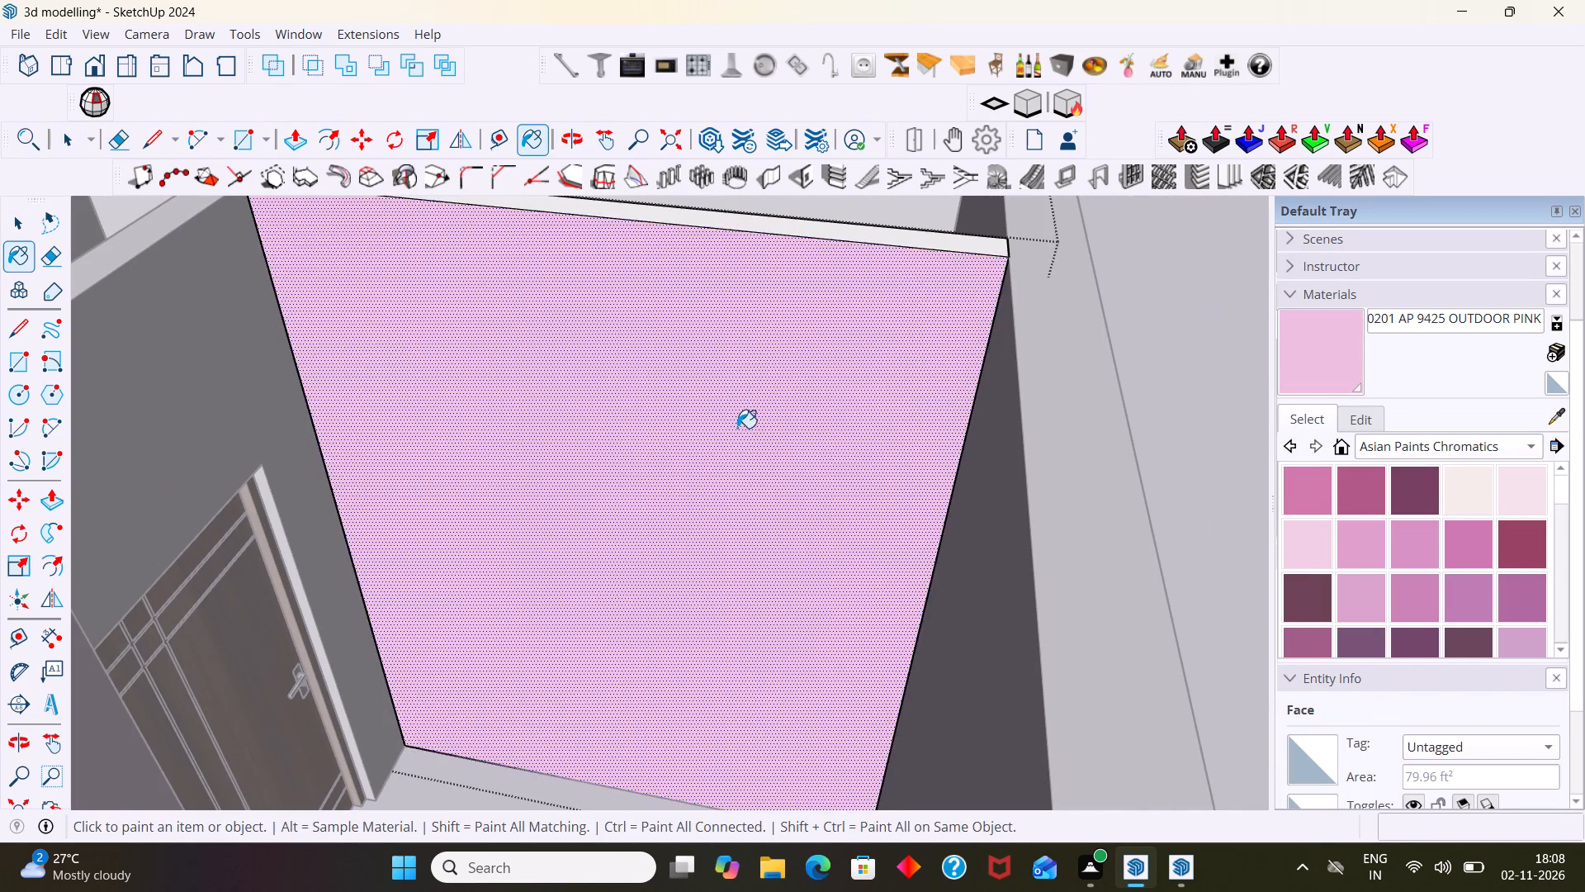
scroll(737, 429, down, 7)
middle_drag(610, 454, 379, 420)
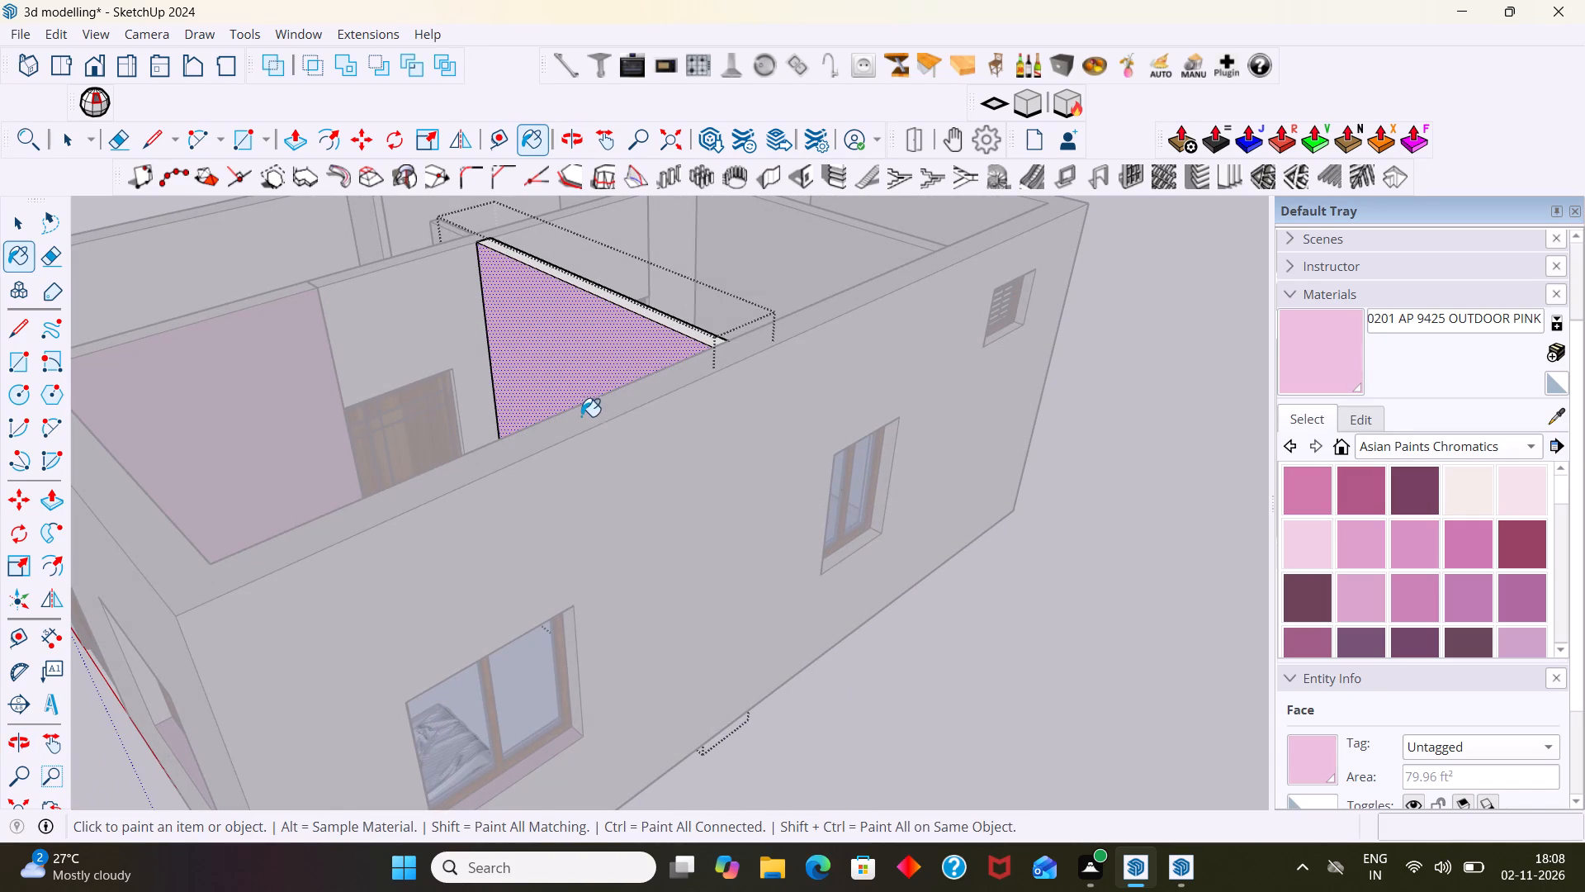
key(space)
click(1133, 583)
Paint the wall face around the bedroom door with 0201 AP 9425 OUTDOOR PINK.
middle_drag(543, 415, 512, 534)
scroll(385, 368, up, 3)
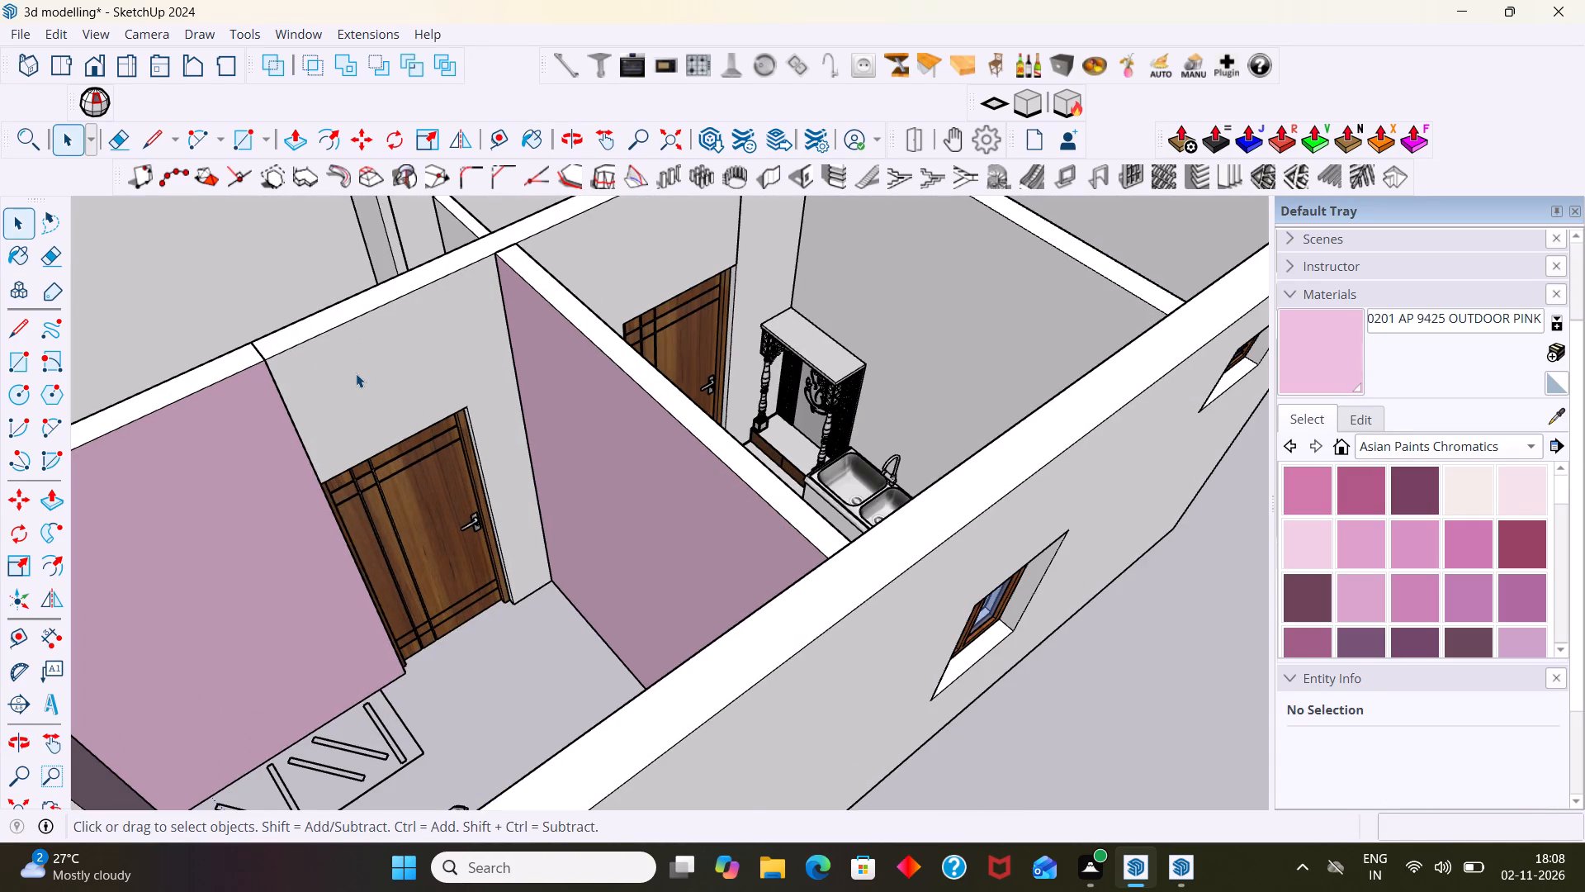
click(356, 373)
scroll(356, 374, up, 3)
double_click(357, 374)
click(376, 380)
click(417, 405)
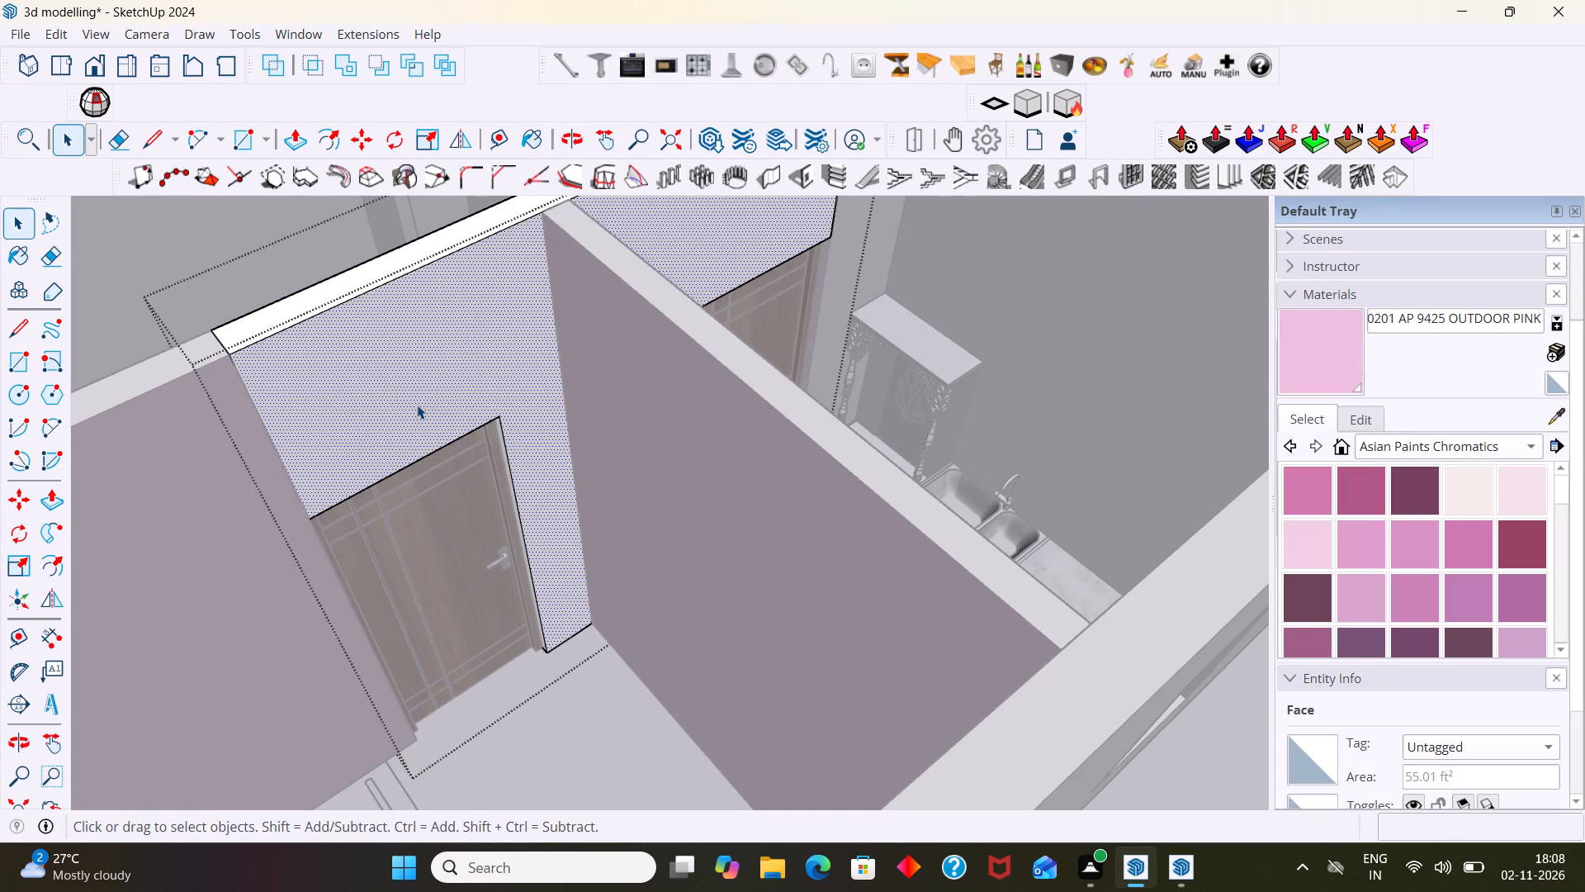
scroll(417, 405, up, 5)
scroll(417, 405, down, 2)
double_click(417, 394)
click(426, 391)
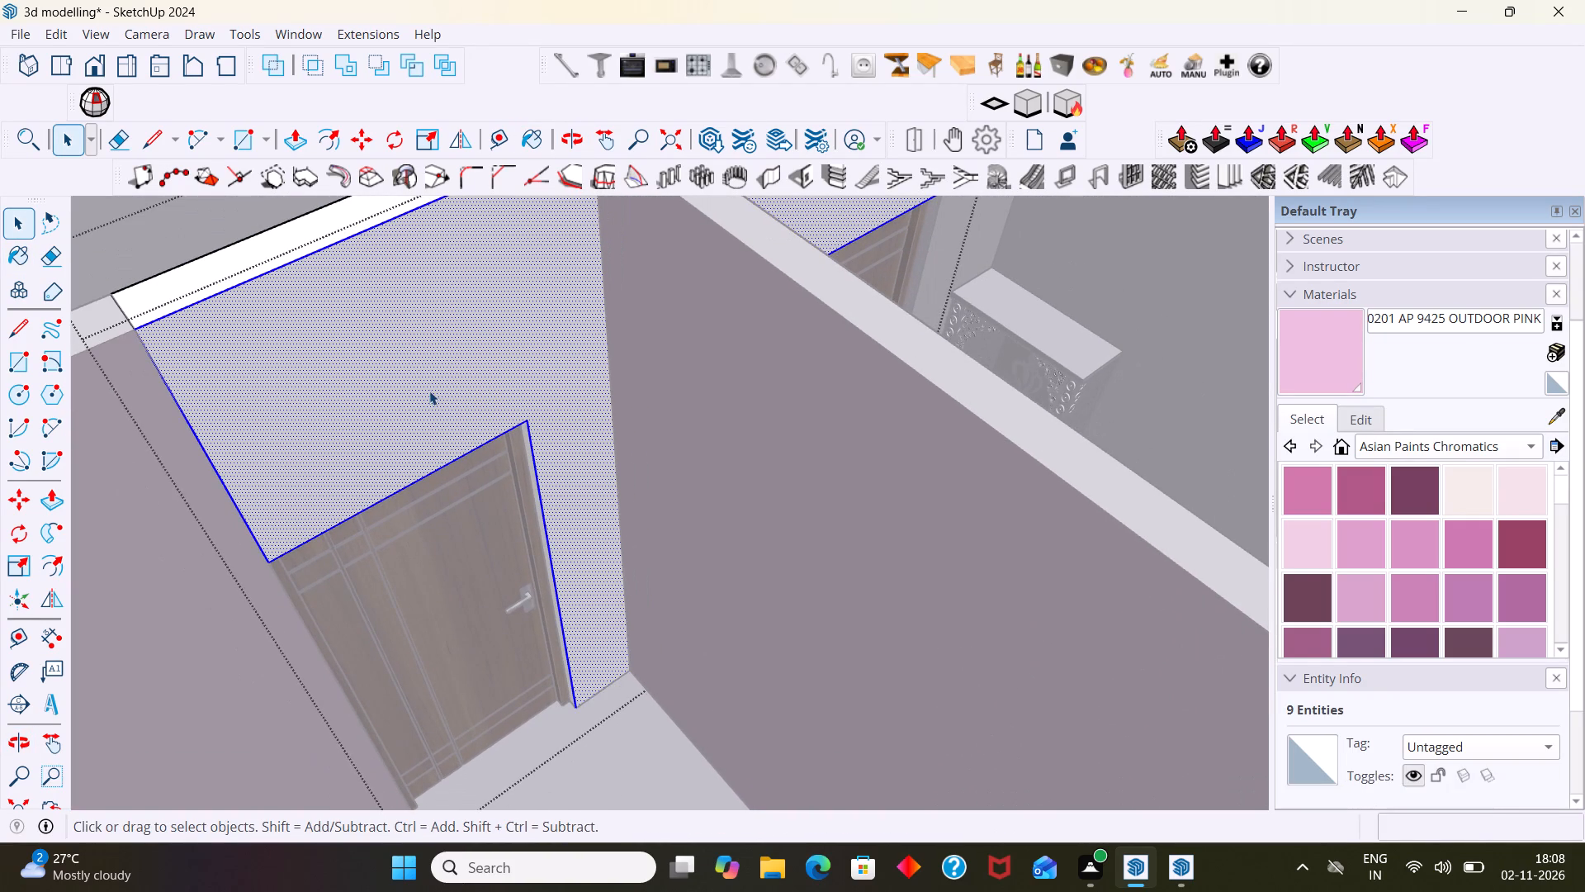
click(1318, 334)
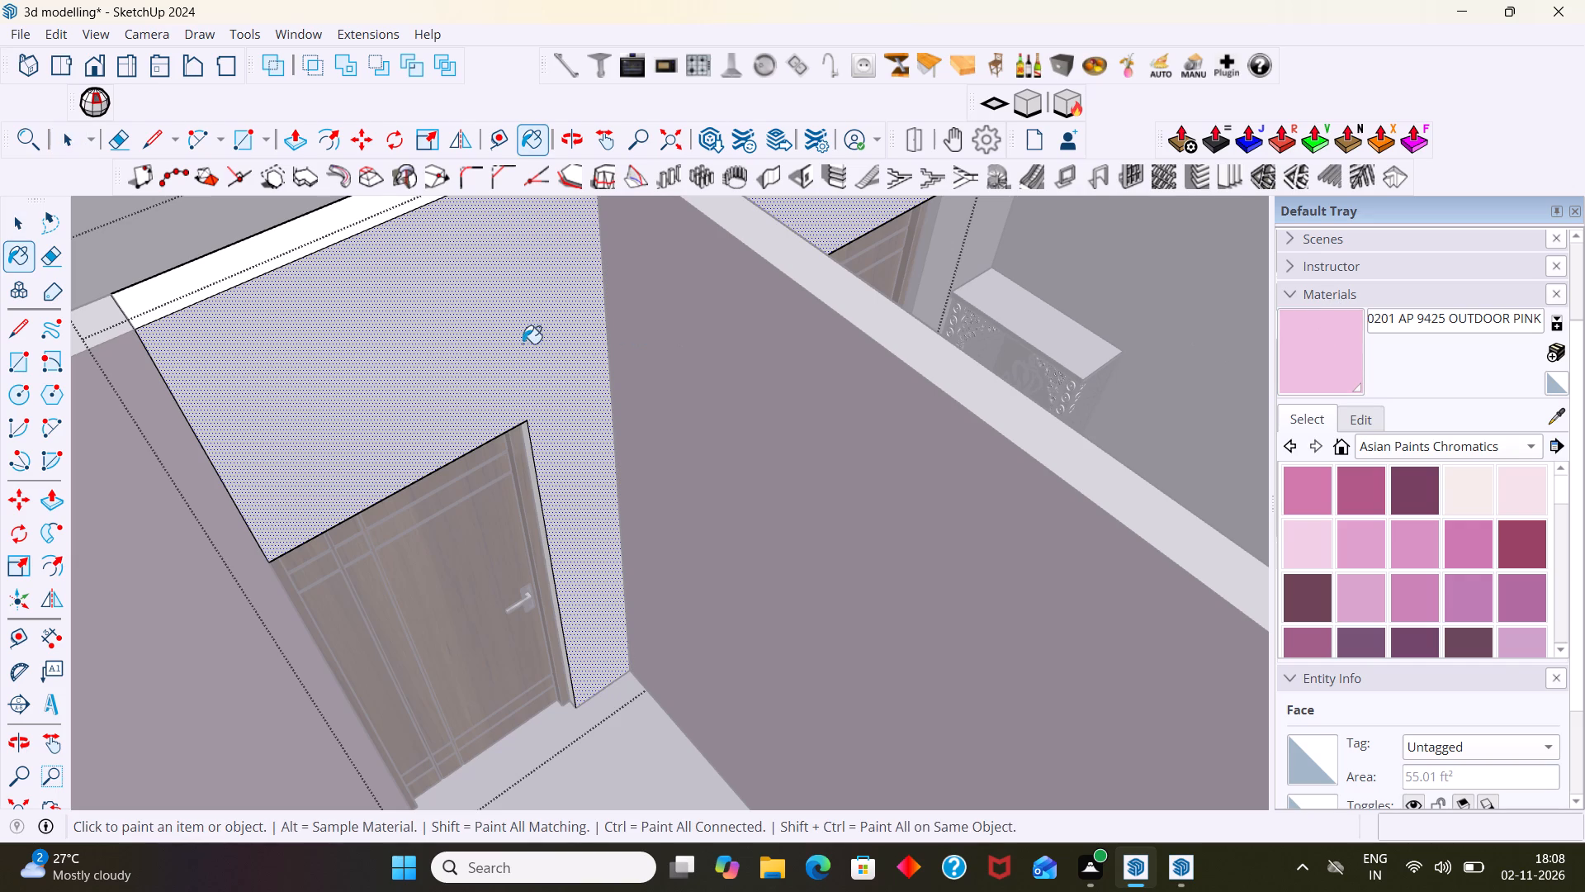
click(523, 344)
scroll(521, 345, down, 15)
key(space)
click(1089, 482)
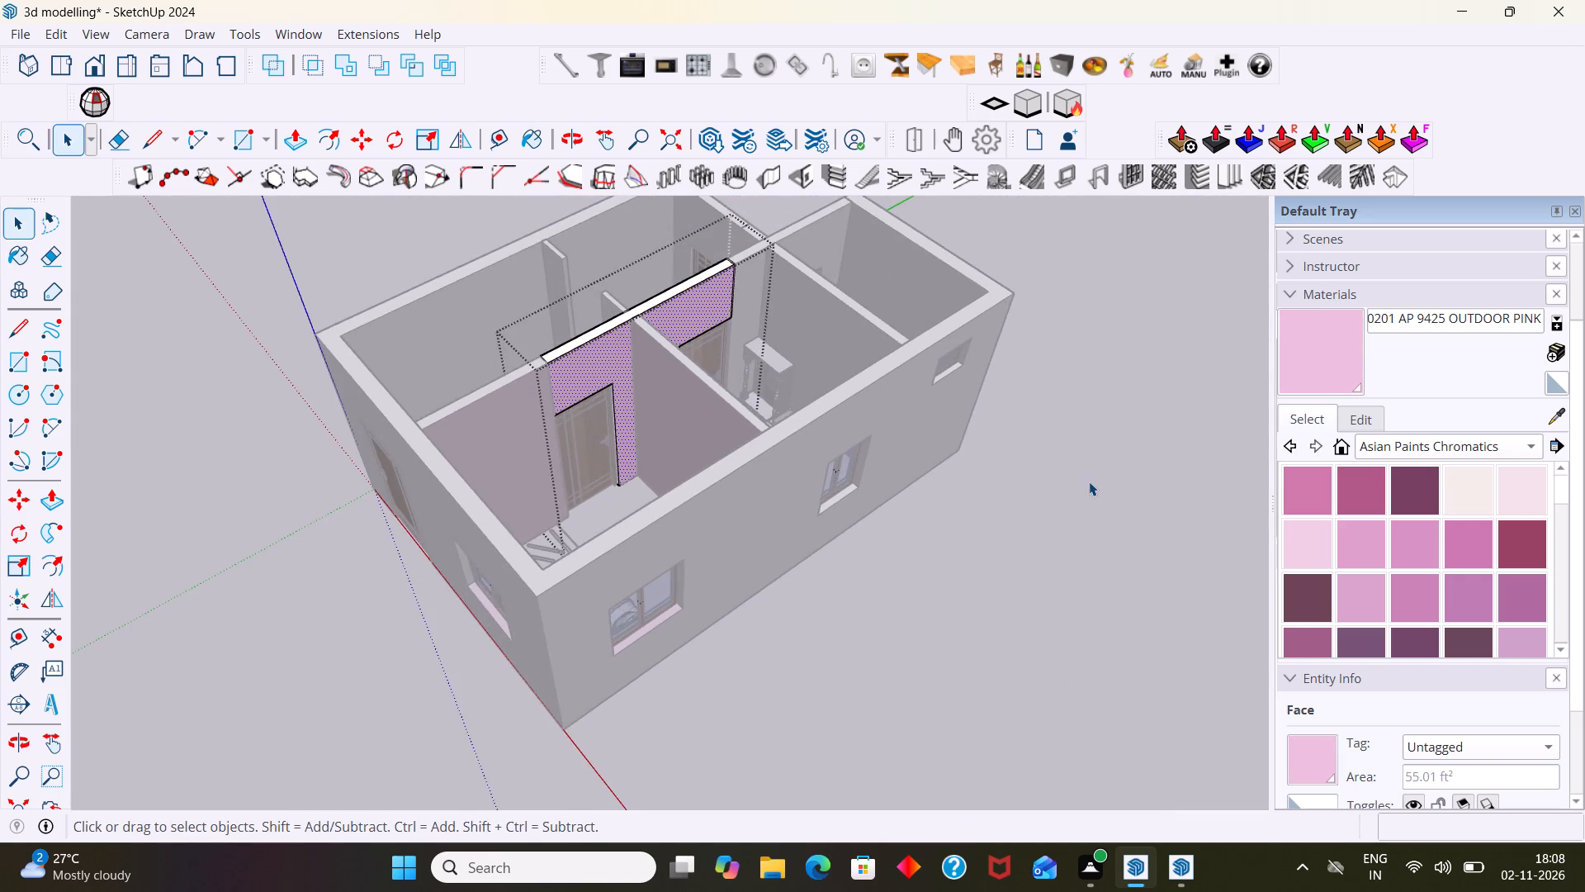
Examine the painted bedroom walls and windows from several angles, inside and outside the house.
scroll(988, 464, down, 3)
middle_drag(833, 470, 1231, 418)
scroll(781, 448, up, 7)
middle_drag(611, 426, 440, 423)
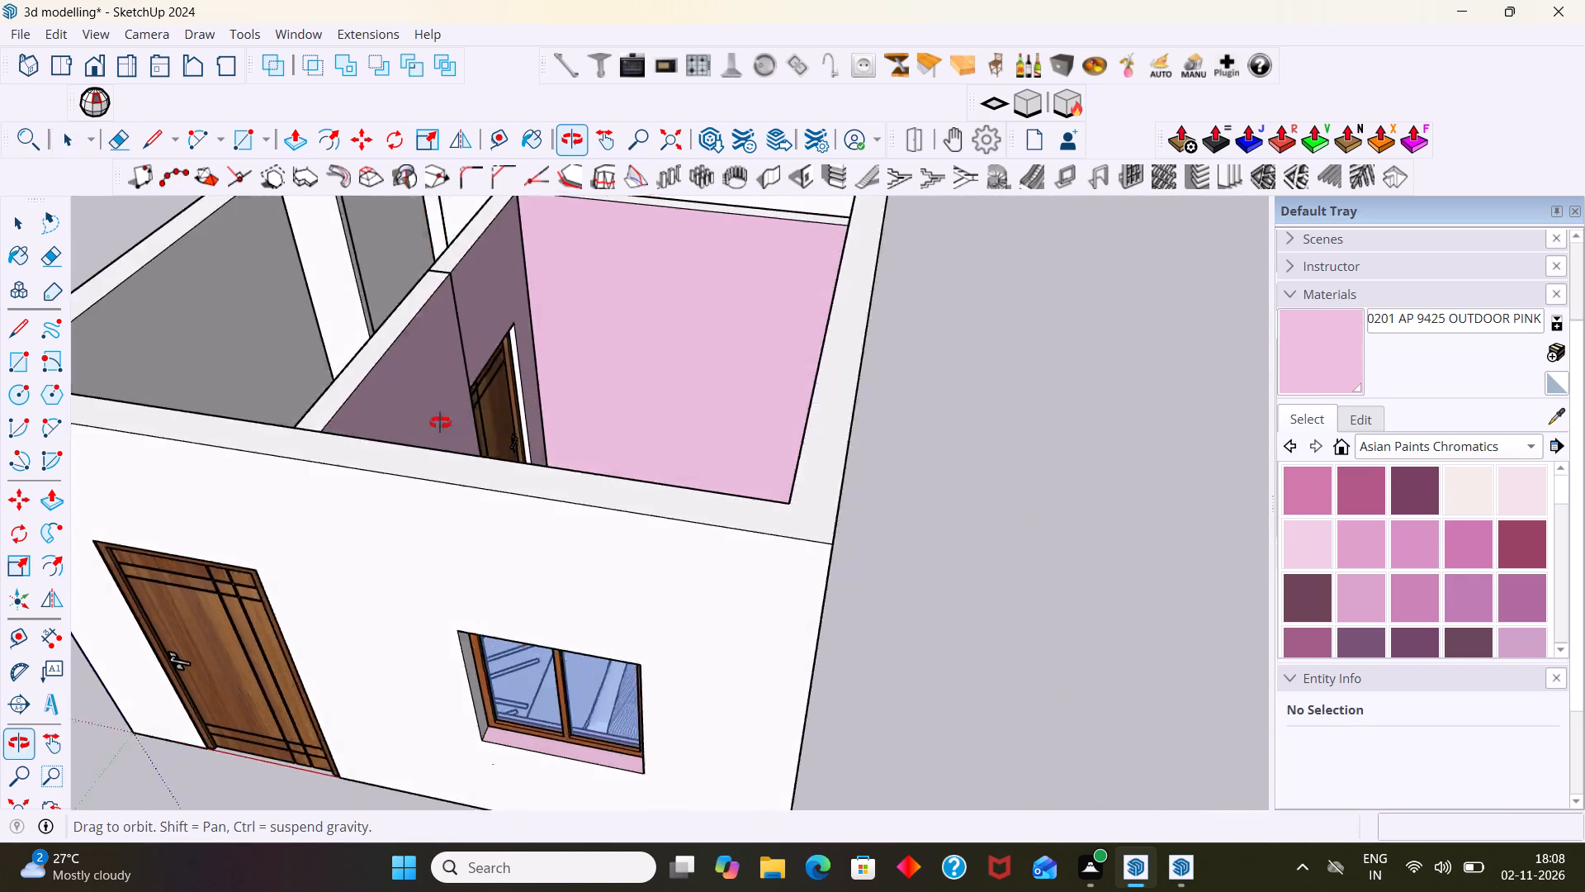
middle_drag(440, 423, 991, 506)
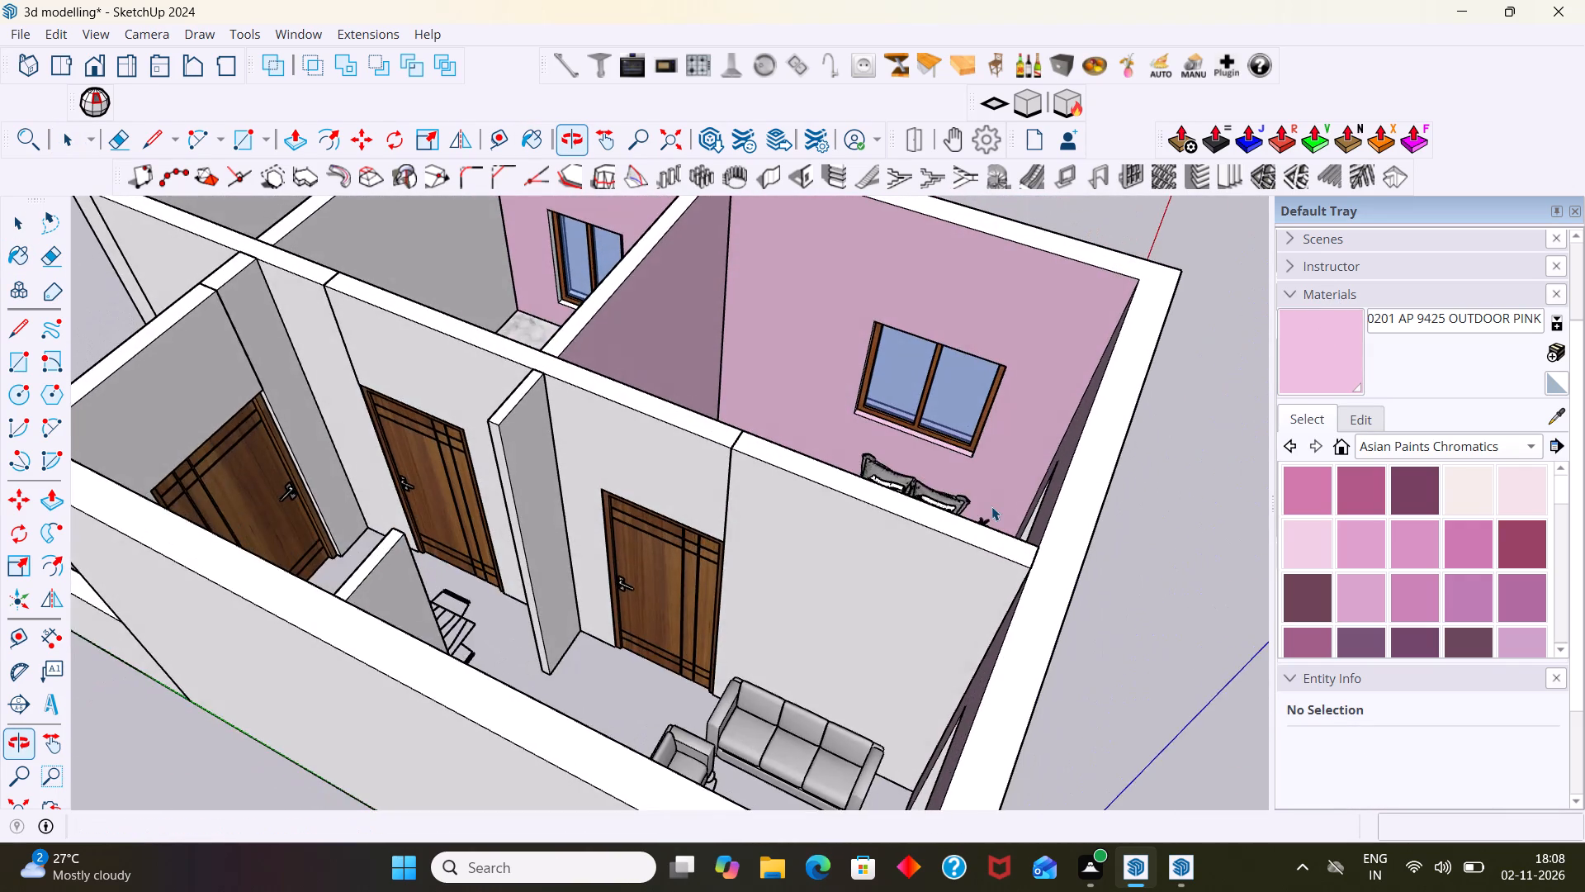
scroll(984, 510, down, 6)
middle_drag(893, 489, 915, 659)
scroll(843, 486, up, 7)
shift+middle_drag(830, 428, 524, 400)
scroll(650, 392, up, 1)
middle_drag(655, 387, 1021, 189)
scroll(600, 369, up, 5)
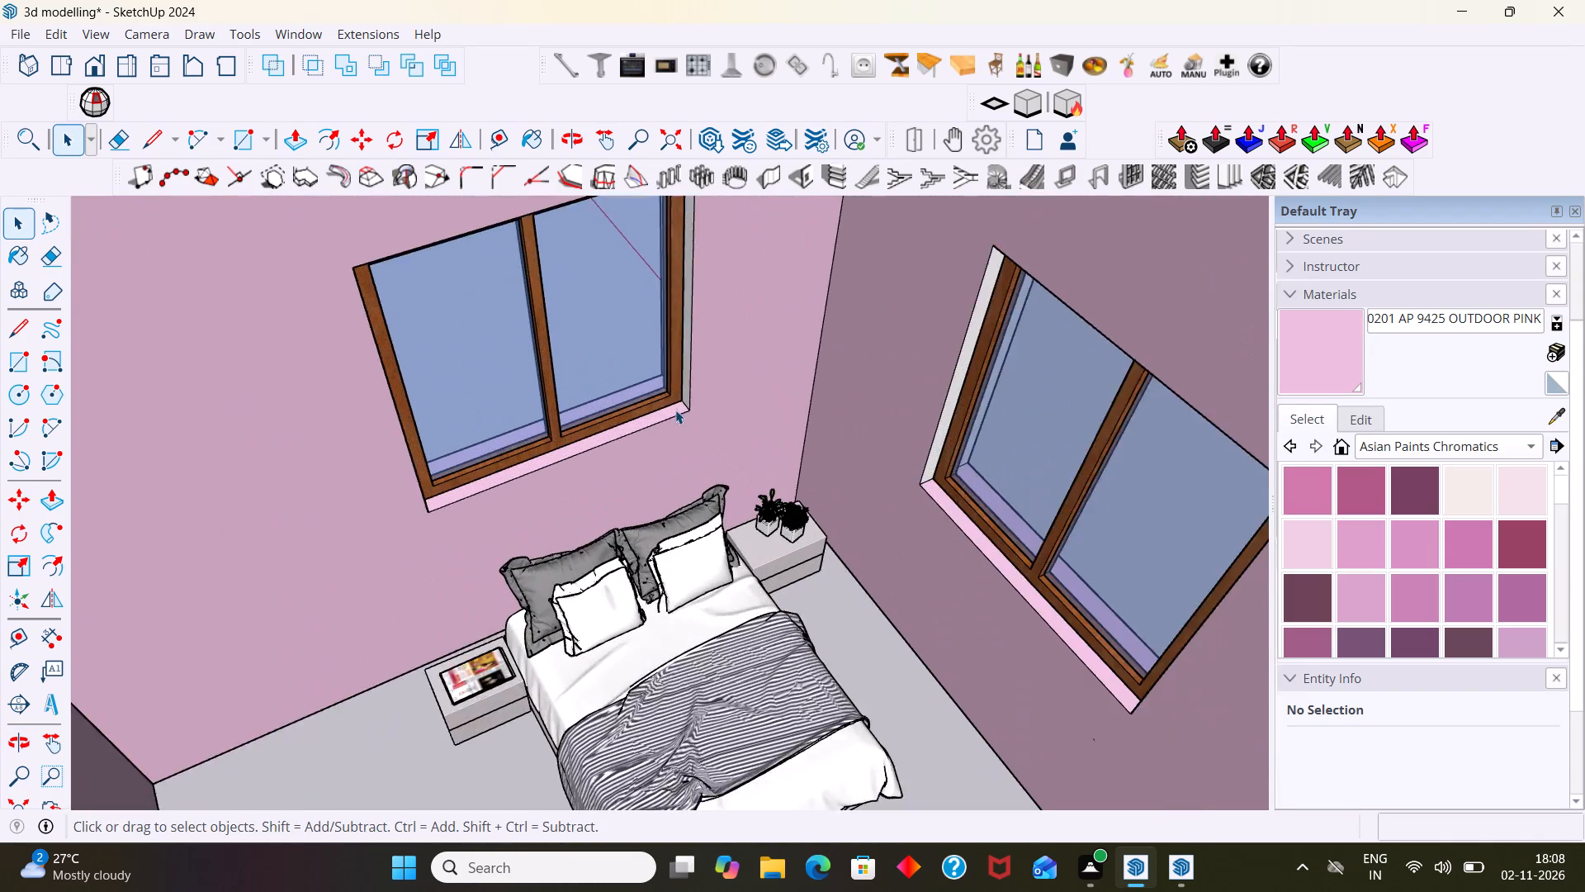
scroll(675, 410, up, 3)
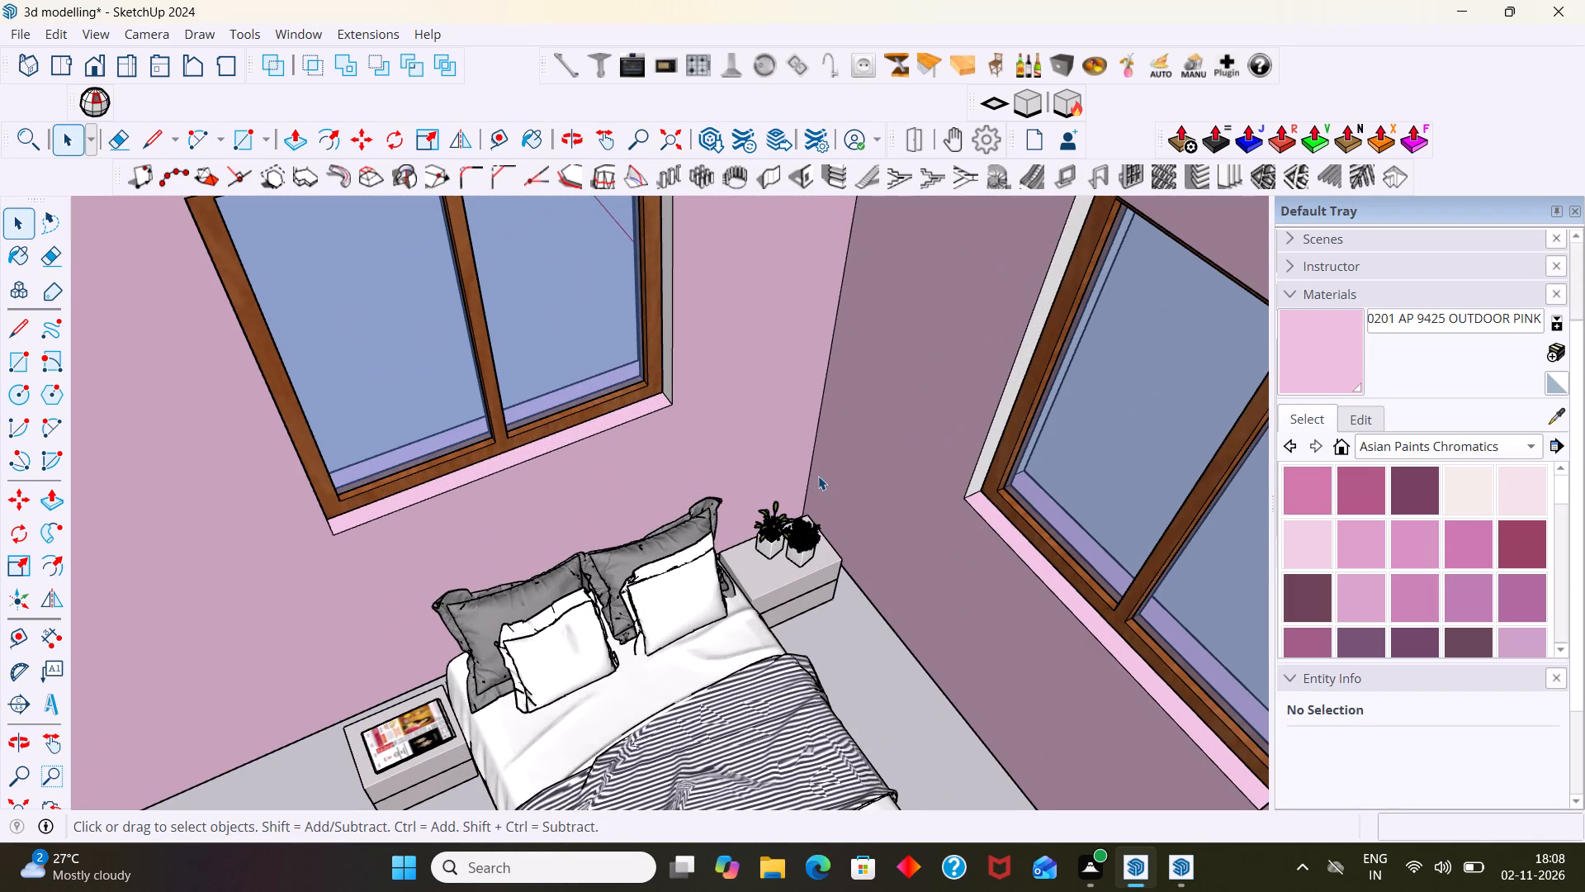
scroll(818, 476, down, 7)
Browse the Asian Paints Chromatics swatches from the pinks through the purples to the blues for an accent shade.
scroll(1448, 579, down, 2)
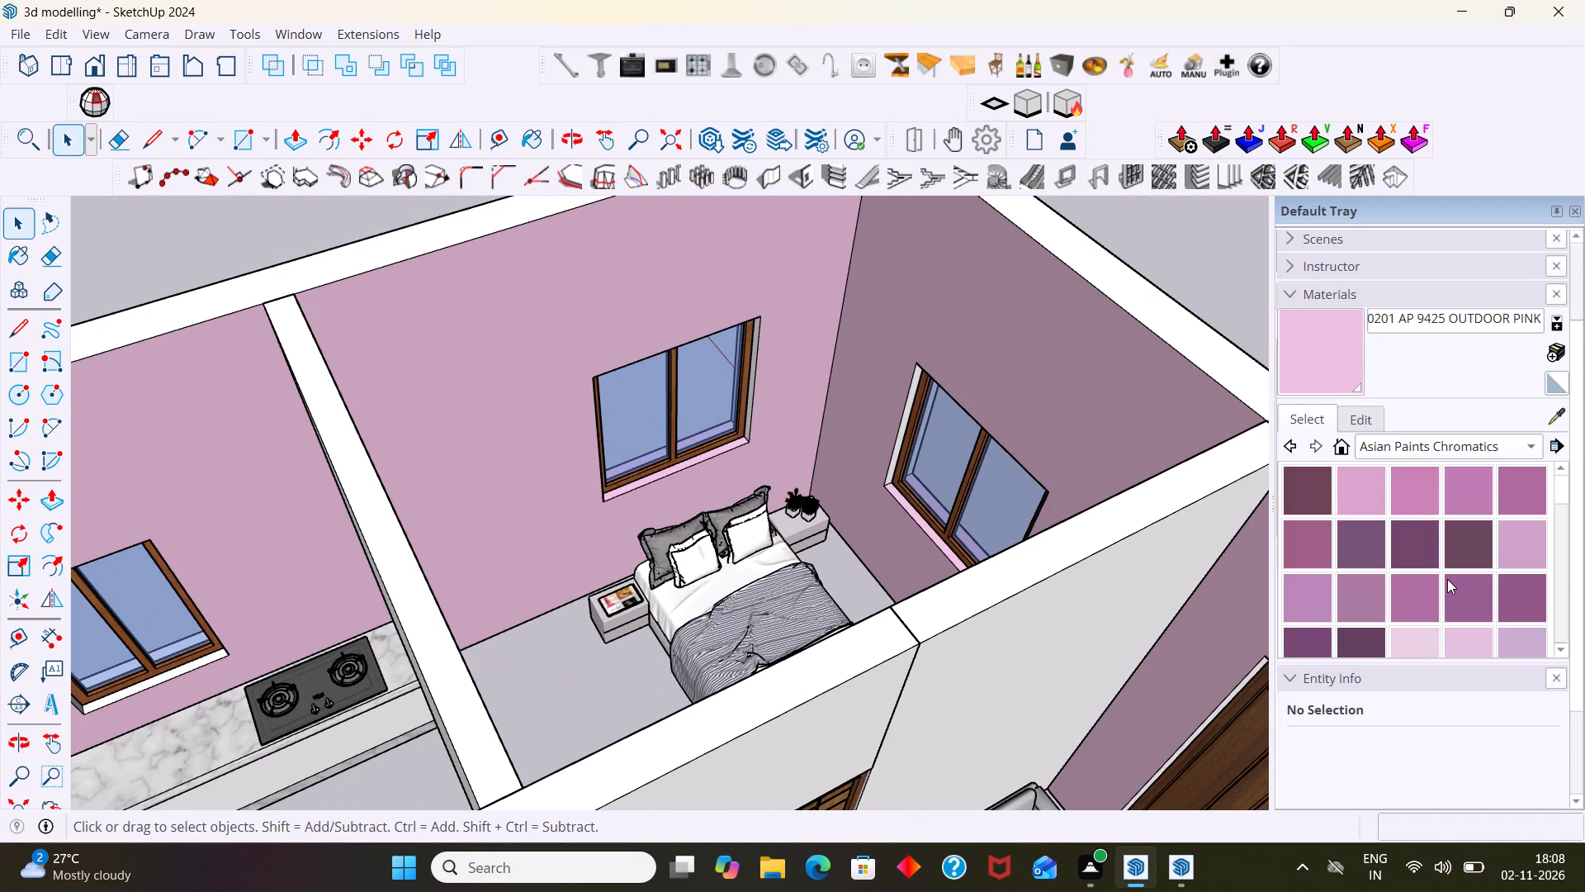
scroll(1447, 579, up, 4)
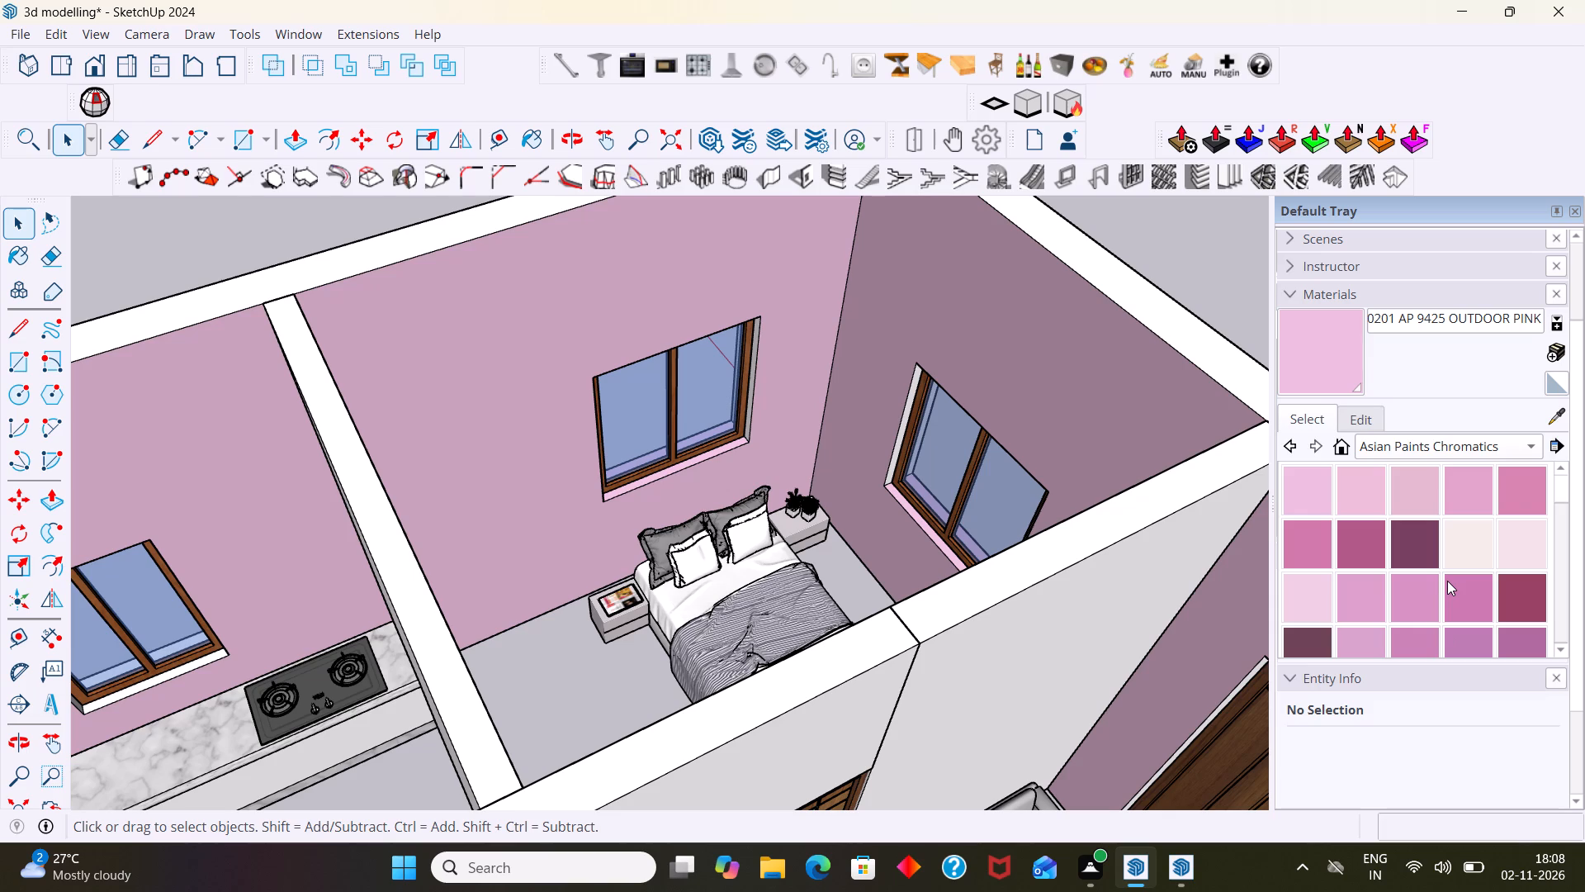
scroll(1447, 585, down, 2)
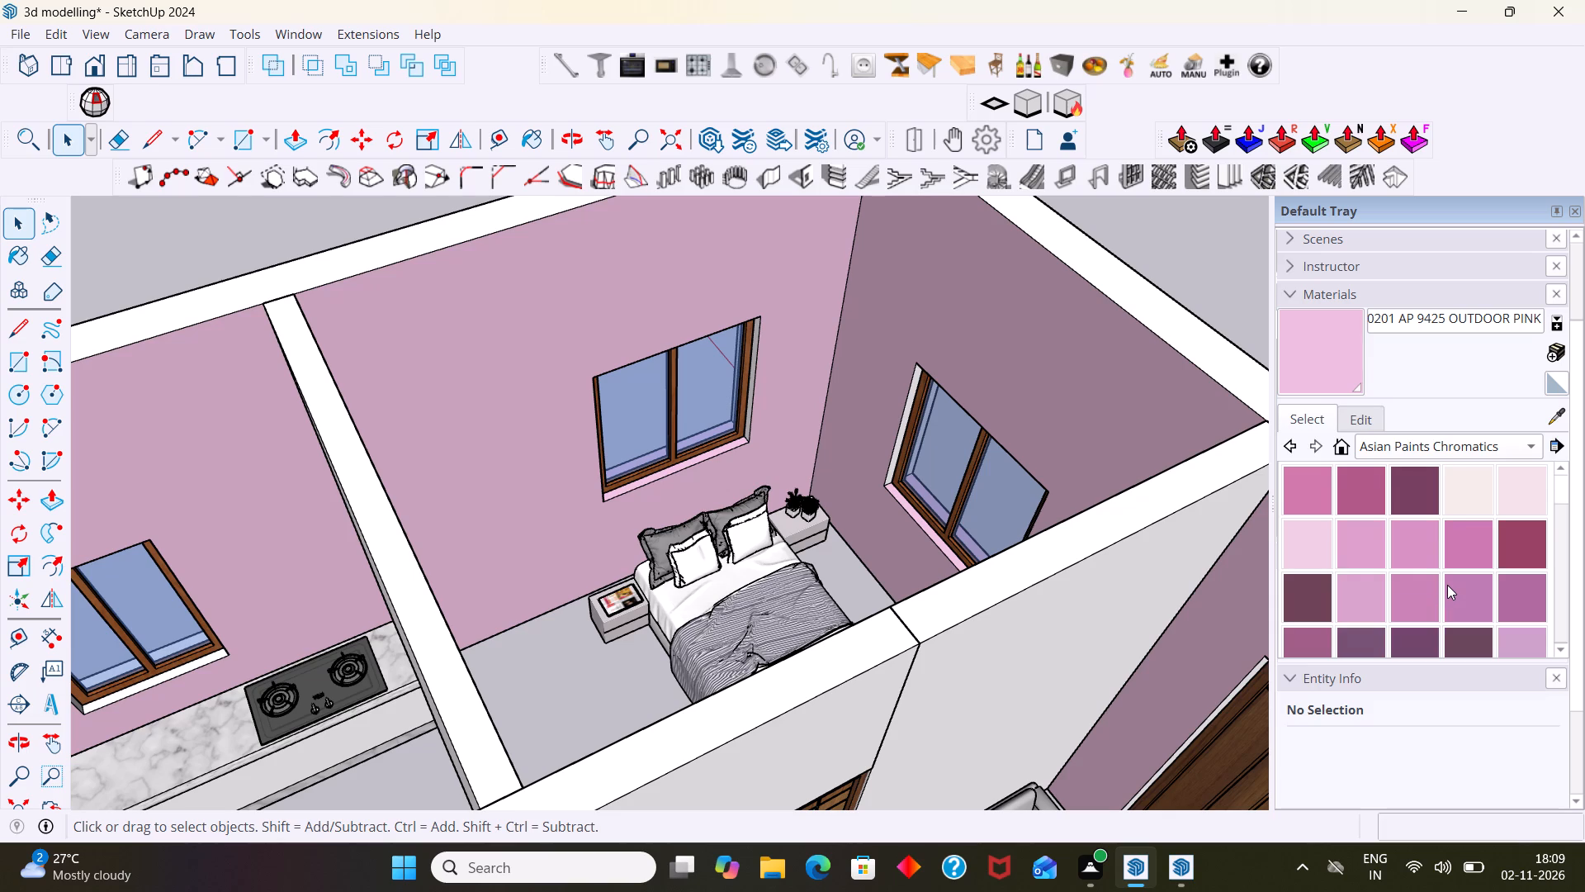
scroll(1447, 587, down, 1)
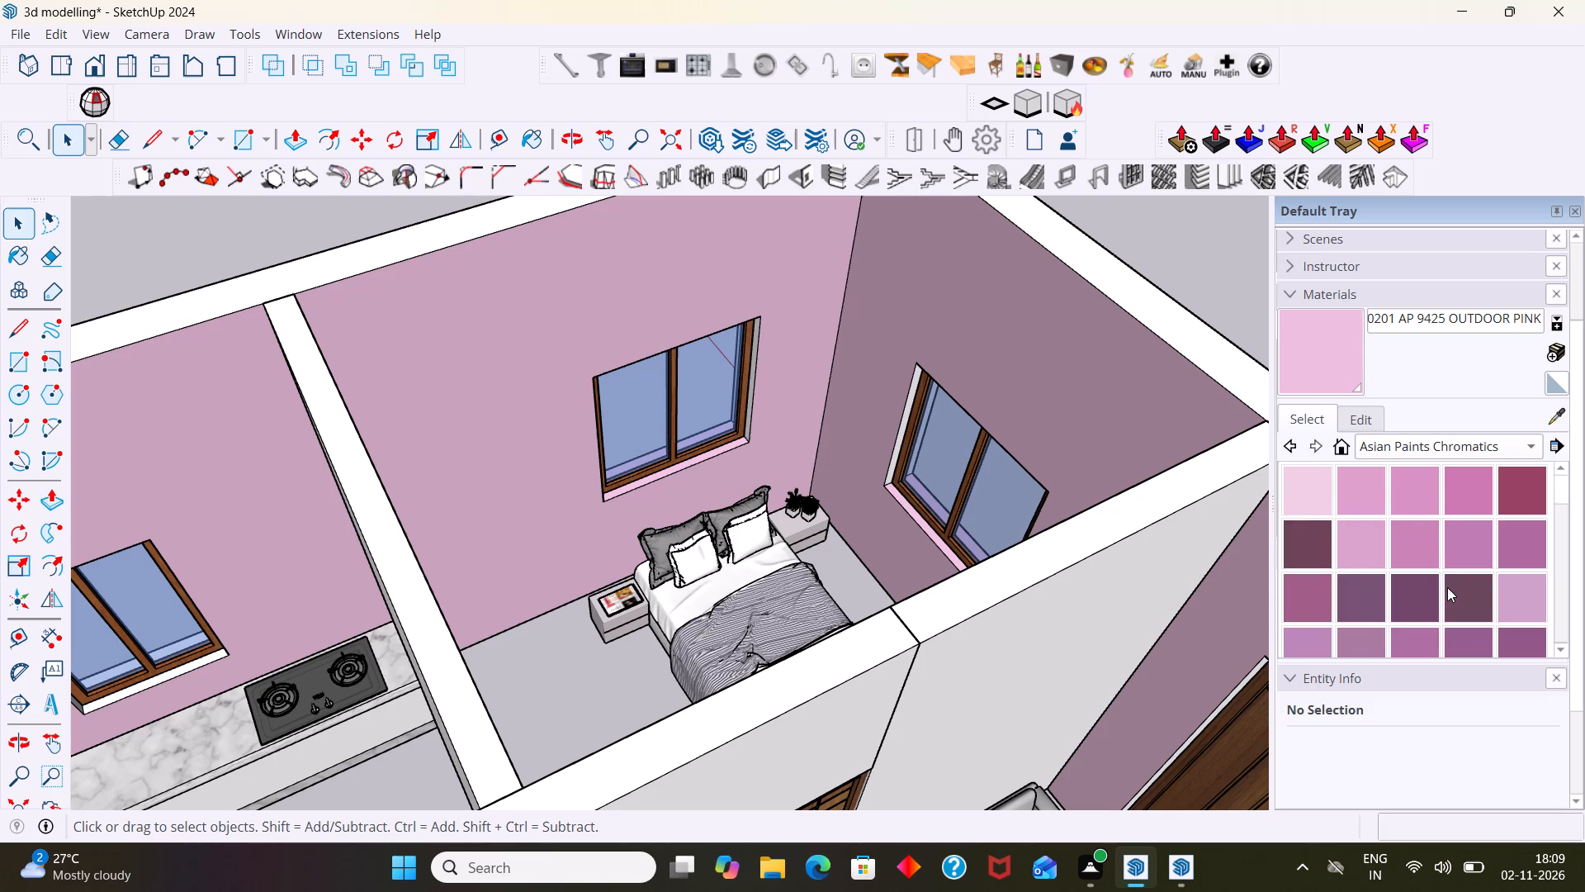
scroll(1447, 588, down, 2)
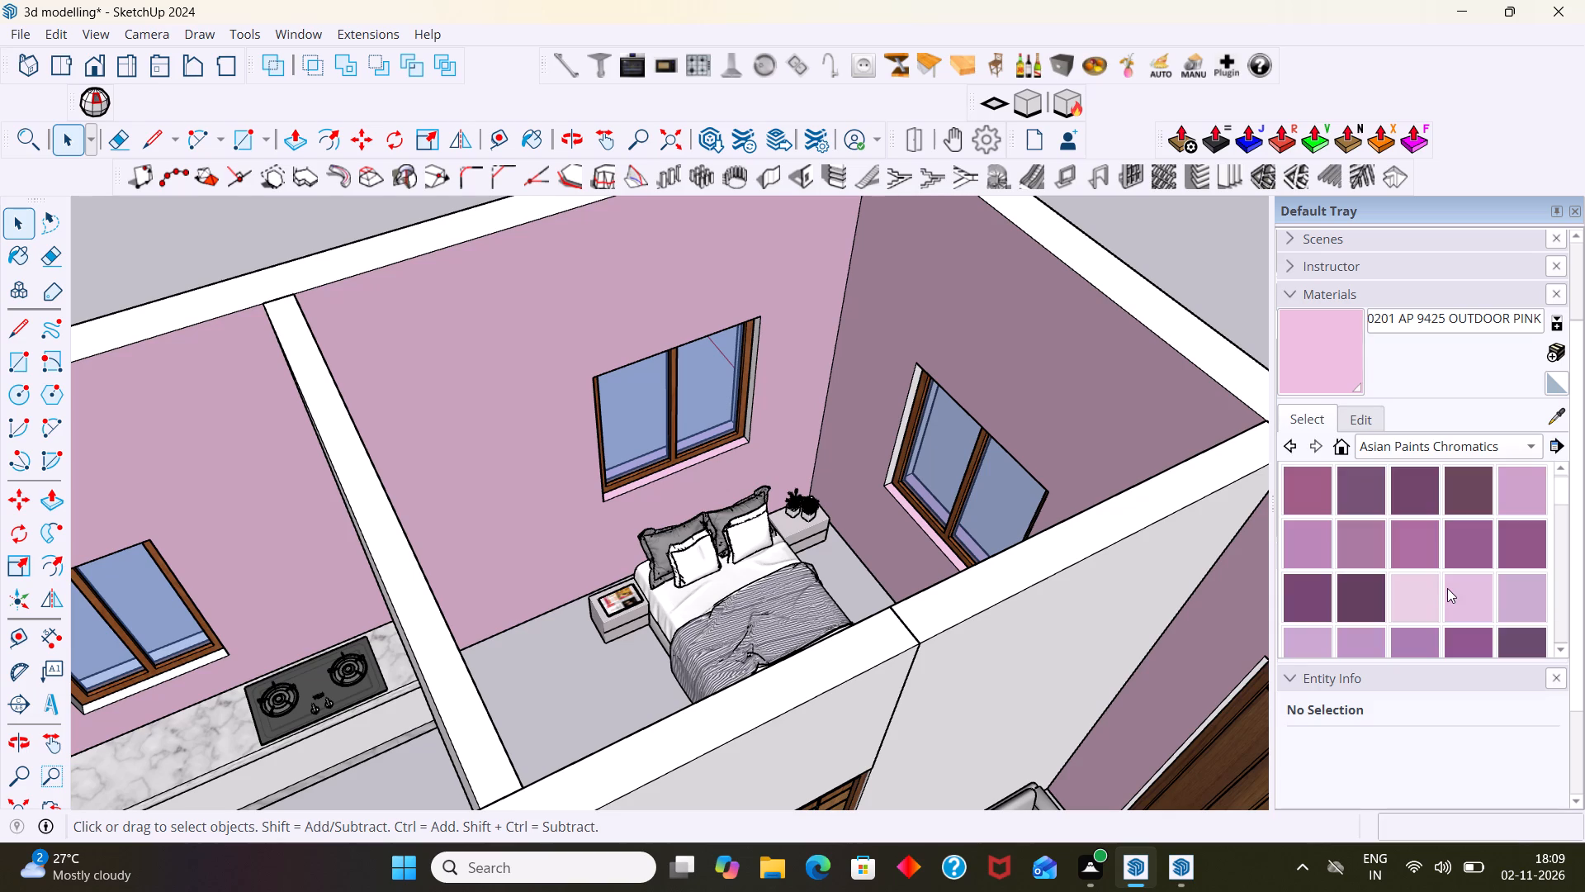
scroll(1447, 588, down, 3)
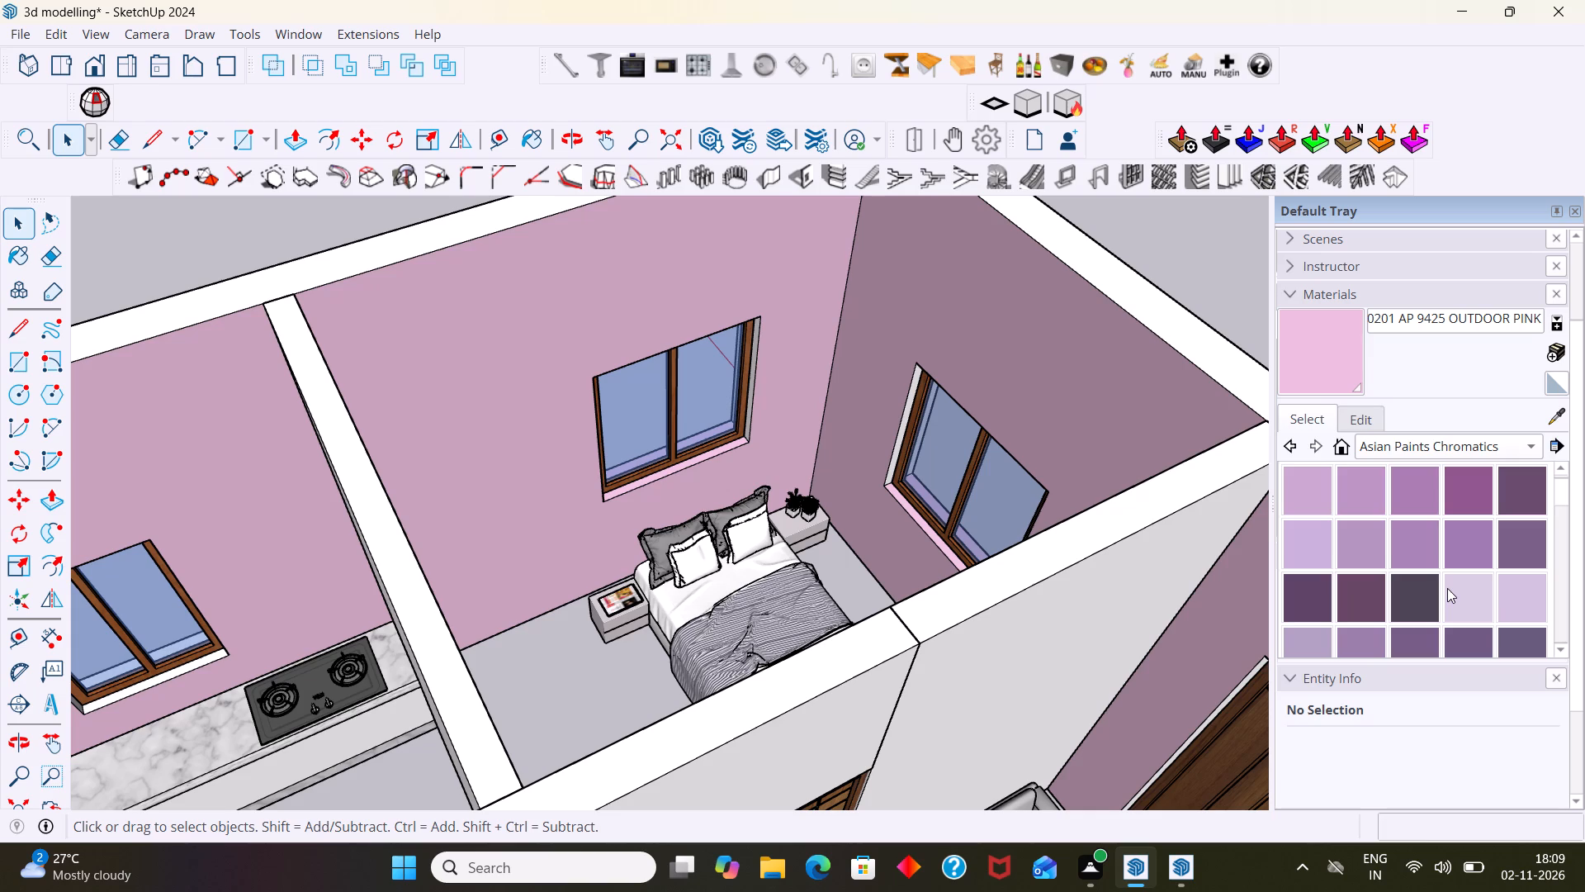
scroll(1447, 588, down, 4)
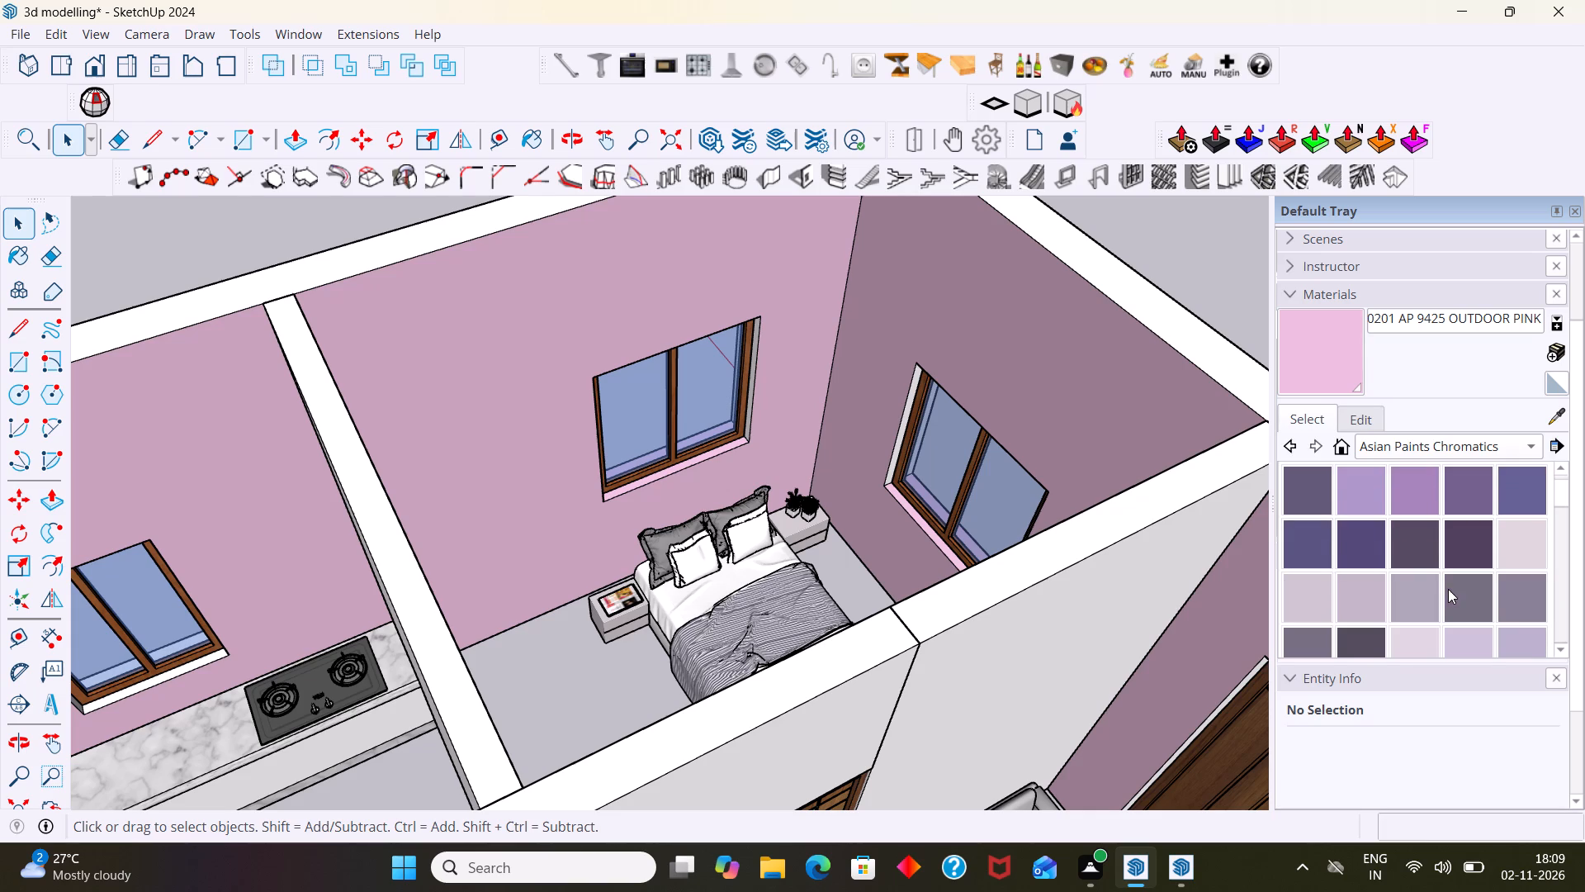
scroll(1448, 589, down, 6)
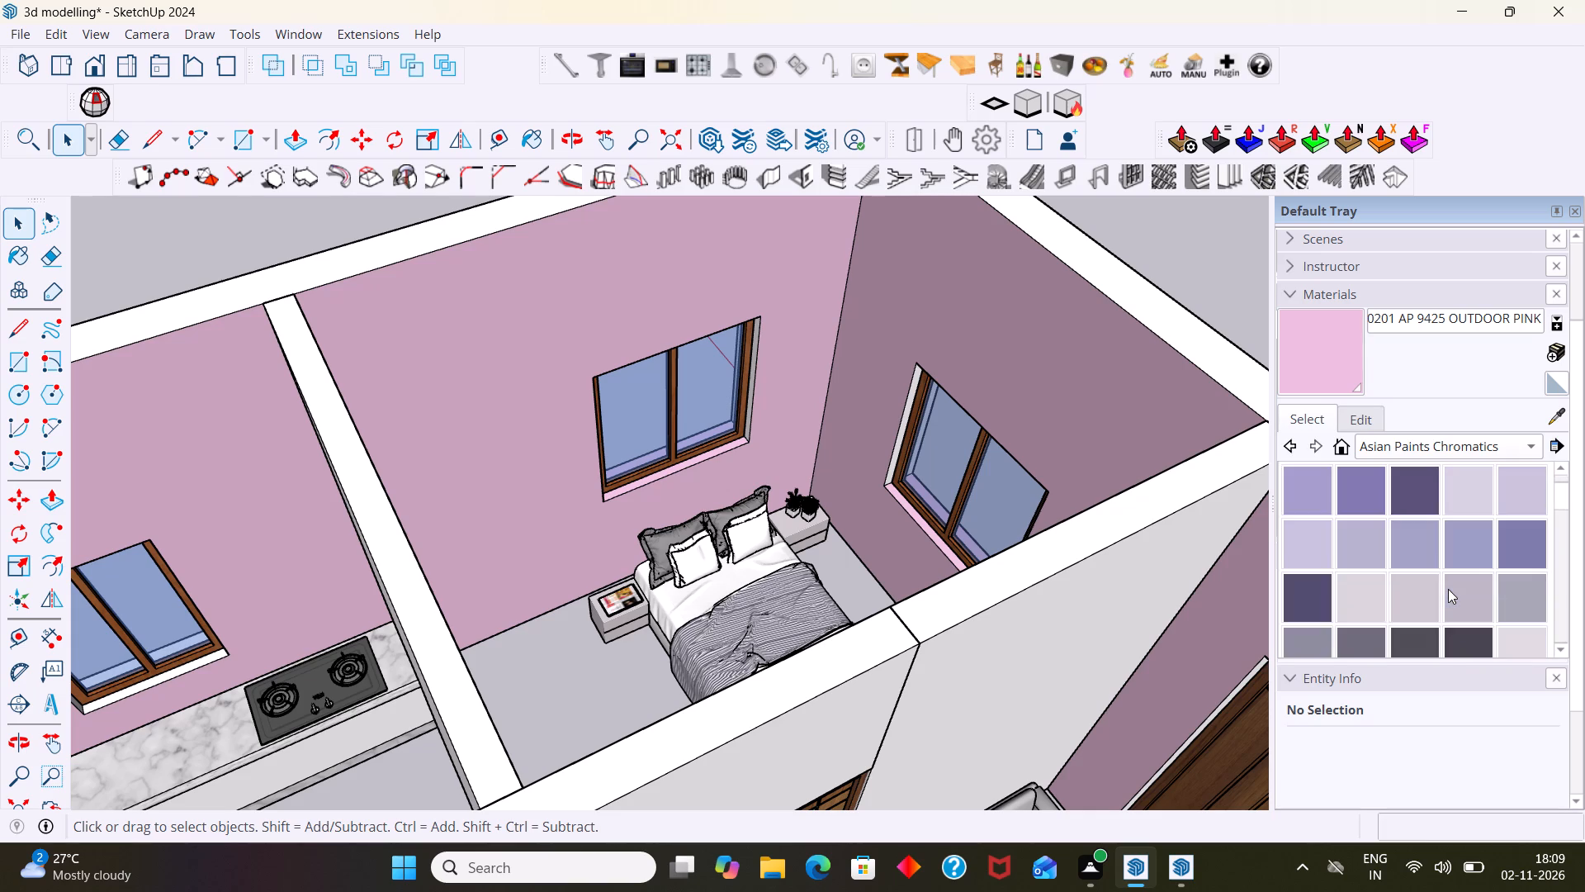
scroll(1448, 589, down, 8)
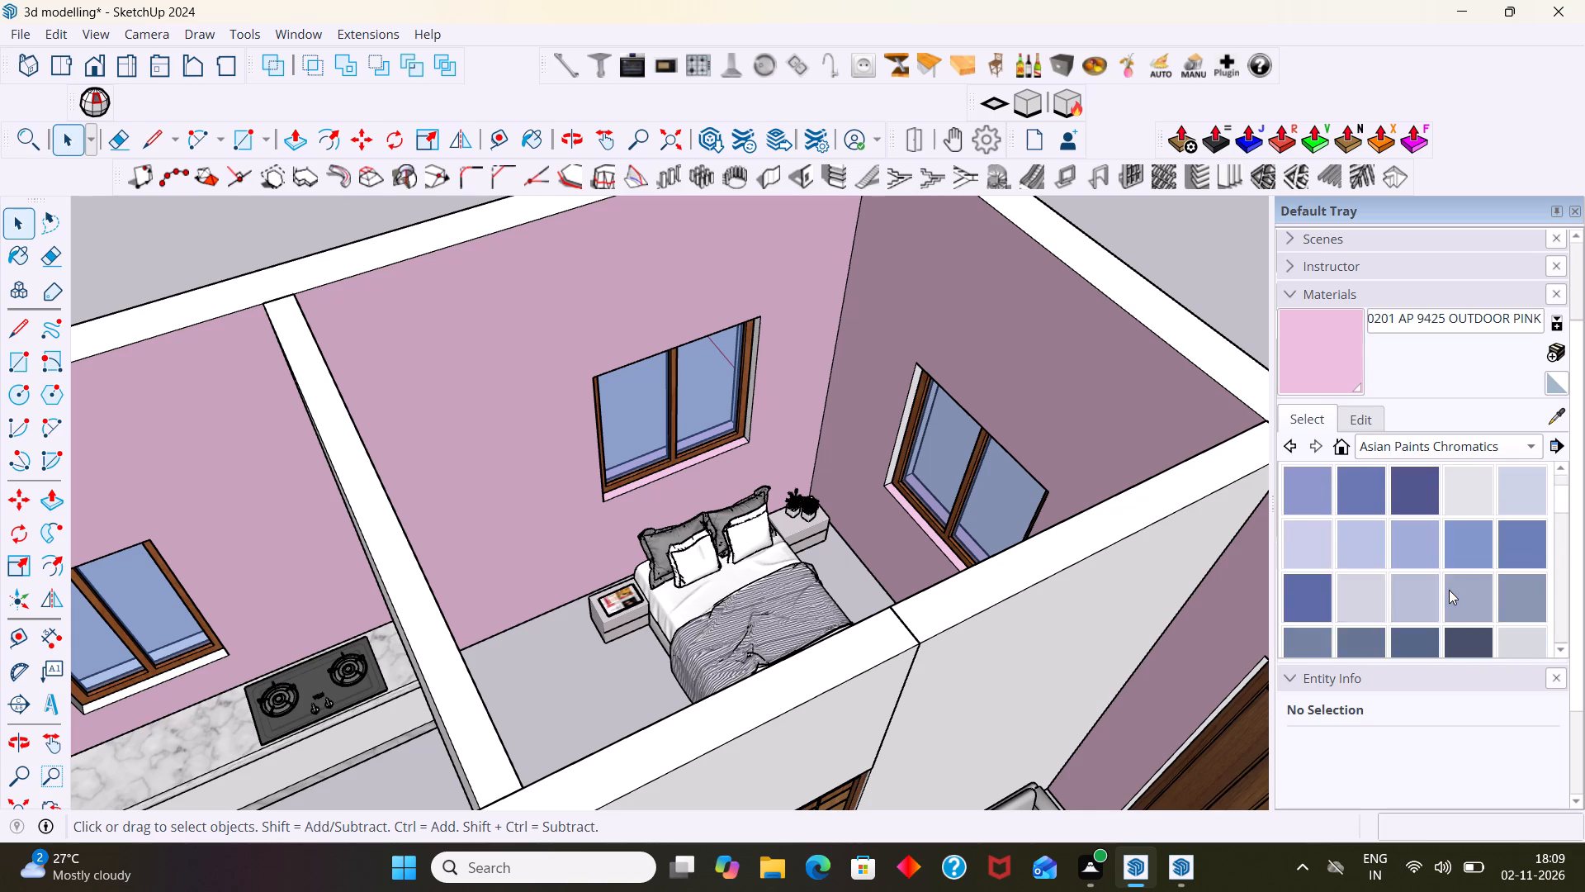
scroll(1449, 590, down, 4)
scroll(1449, 590, up, 1)
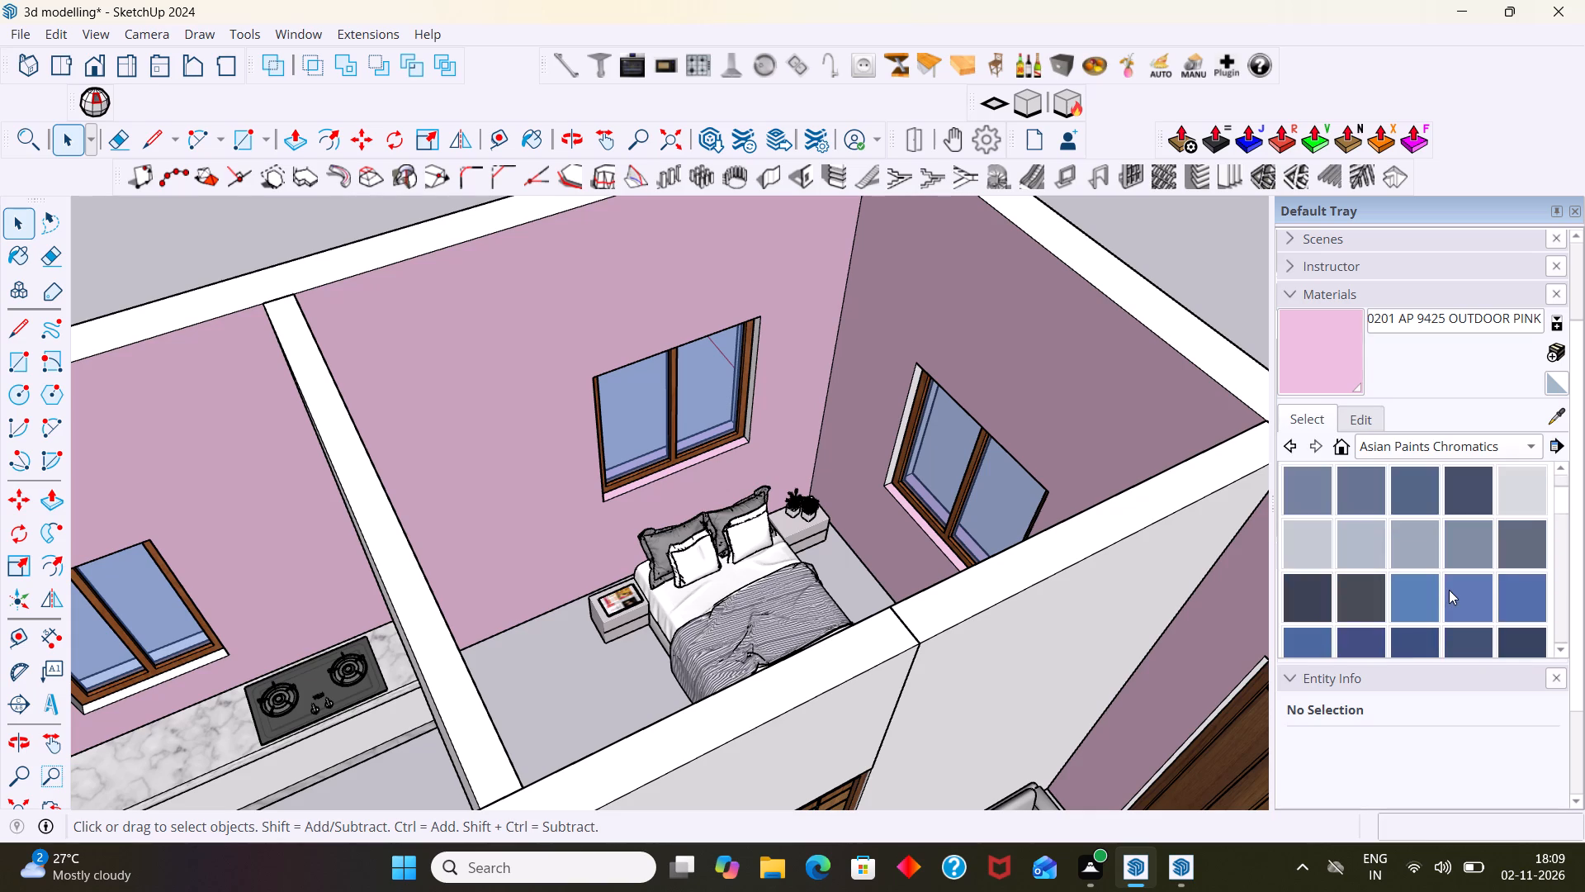
scroll(1449, 590, down, 1)
scroll(1449, 590, up, 1)
Paint the living-room face of the partition behind the sofa with 342 AP 7222 MOUNTAIN VALE.
click(1366, 491)
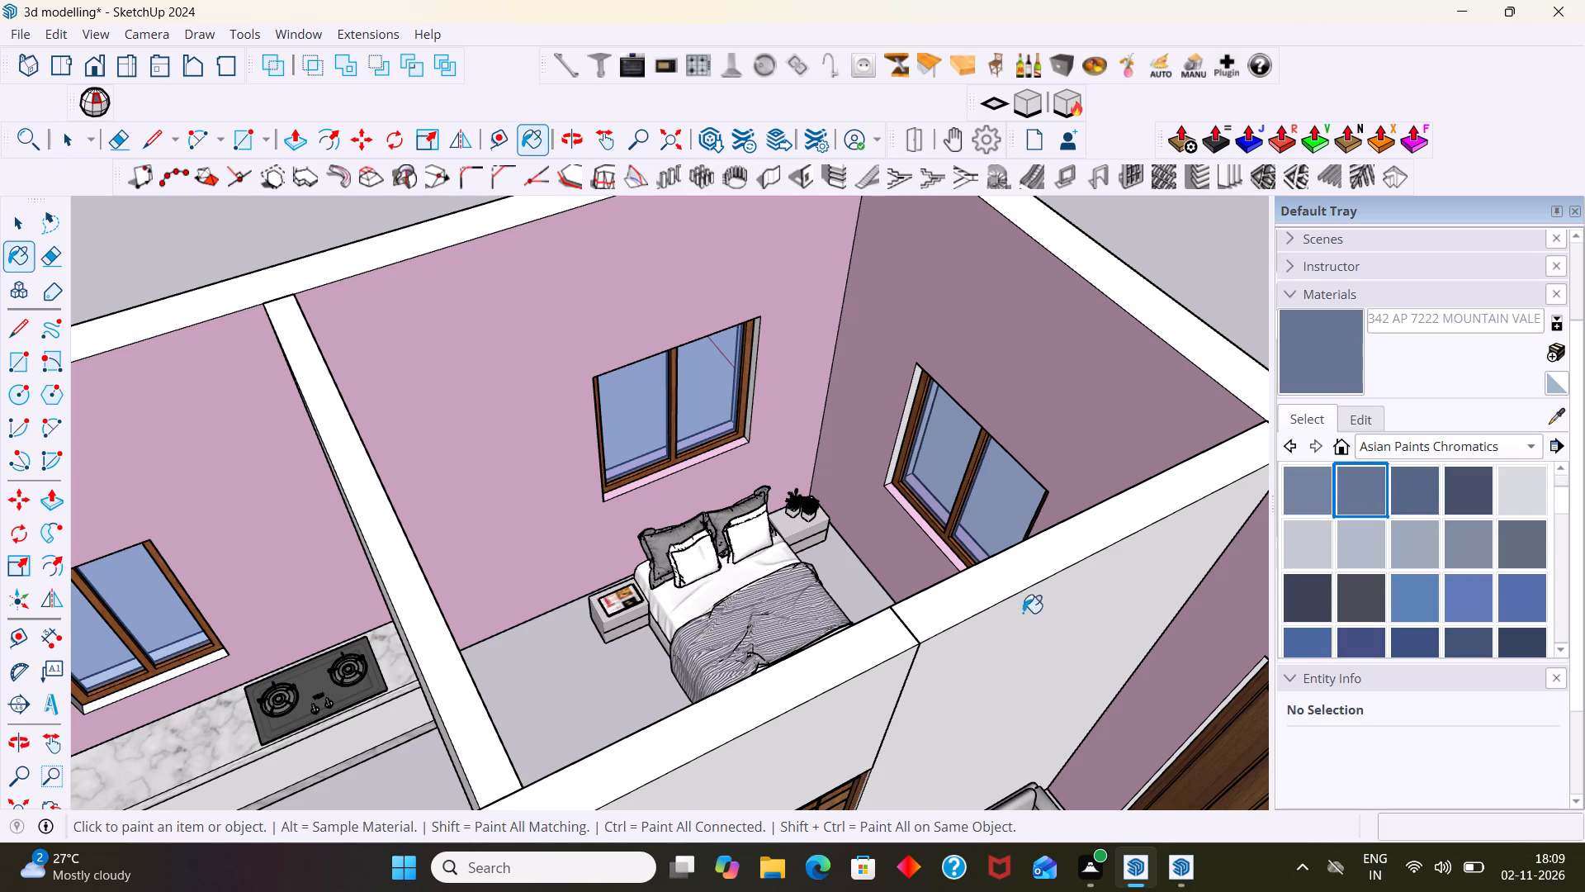
scroll(1035, 617, down, 1)
middle_drag(1035, 624, 977, 463)
scroll(988, 503, down, 4)
scroll(996, 534, up, 1)
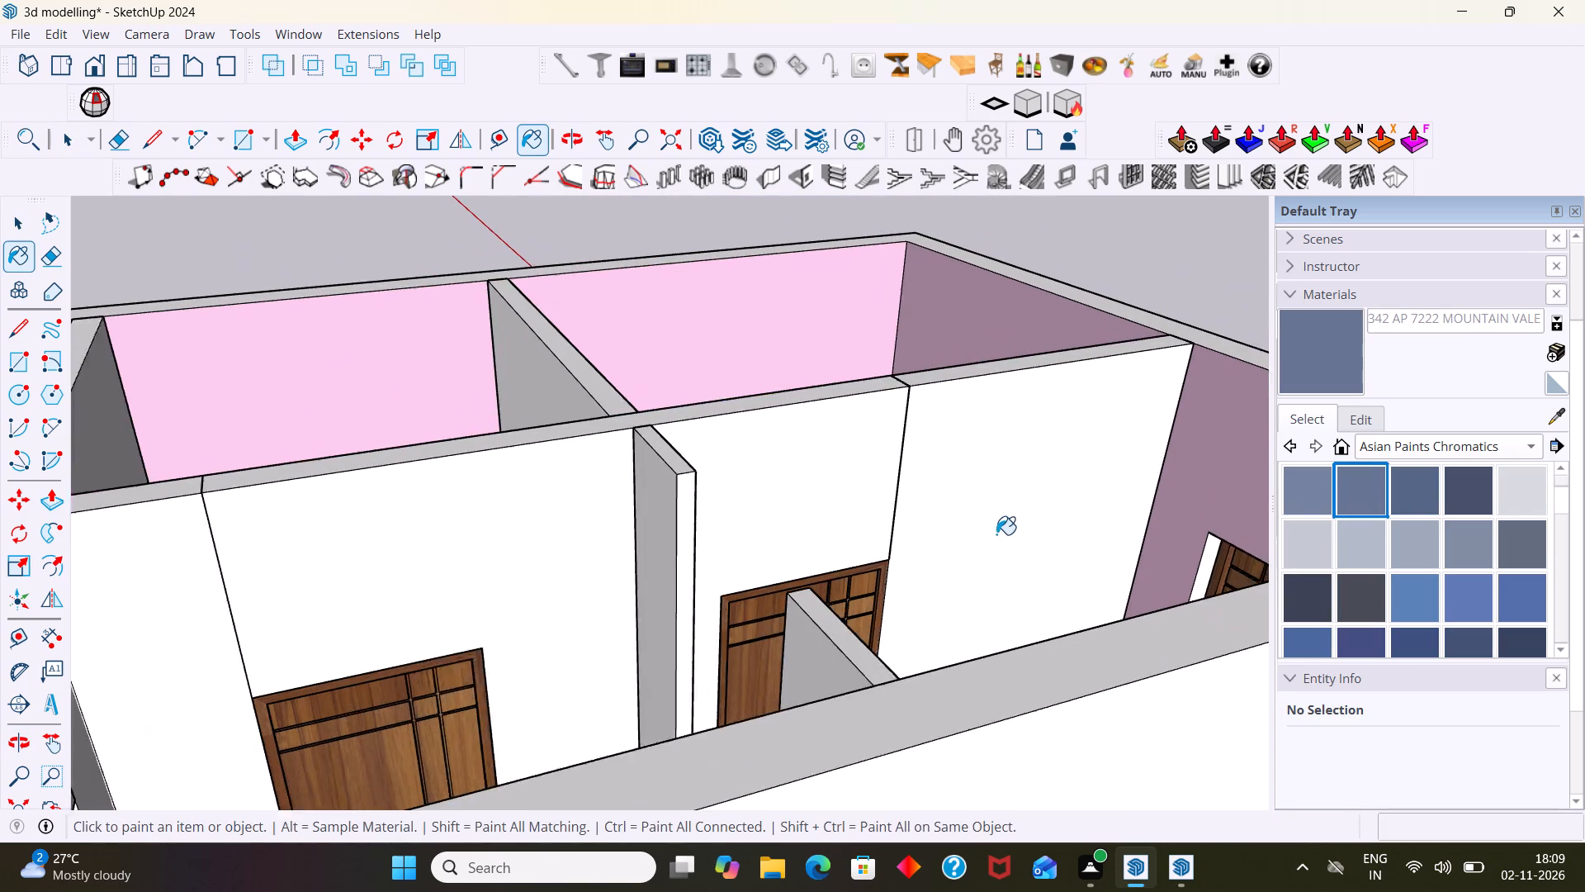
scroll(996, 534, up, 1)
key(space)
double_click(967, 514)
scroll(967, 515, up, 2)
click(967, 515)
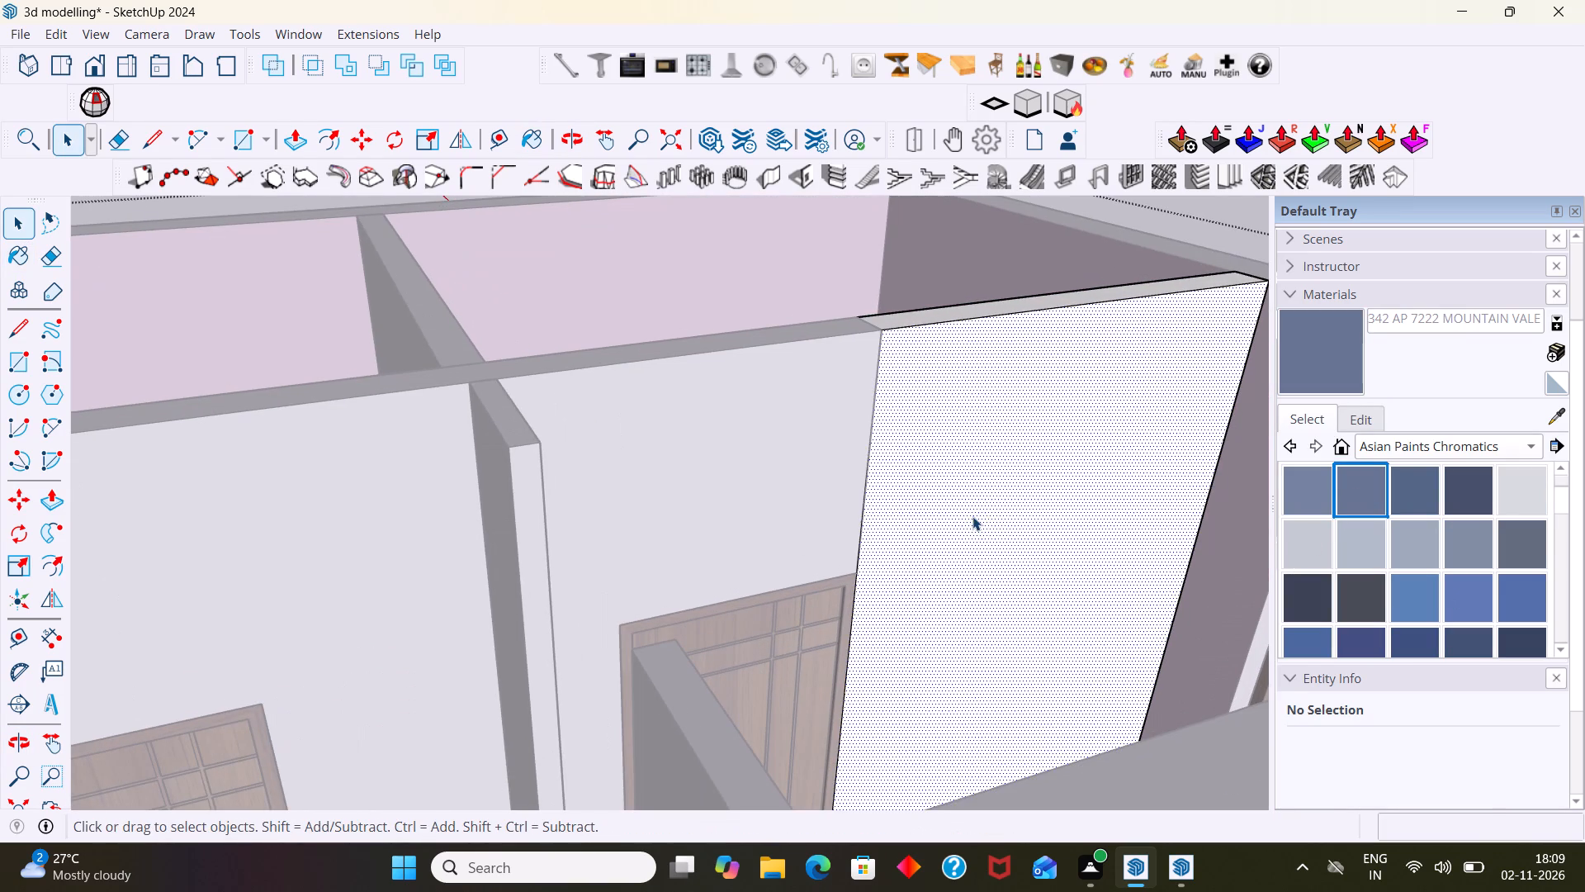
click(1349, 489)
click(963, 510)
scroll(972, 511, down, 3)
middle_drag(974, 524, 1106, 546)
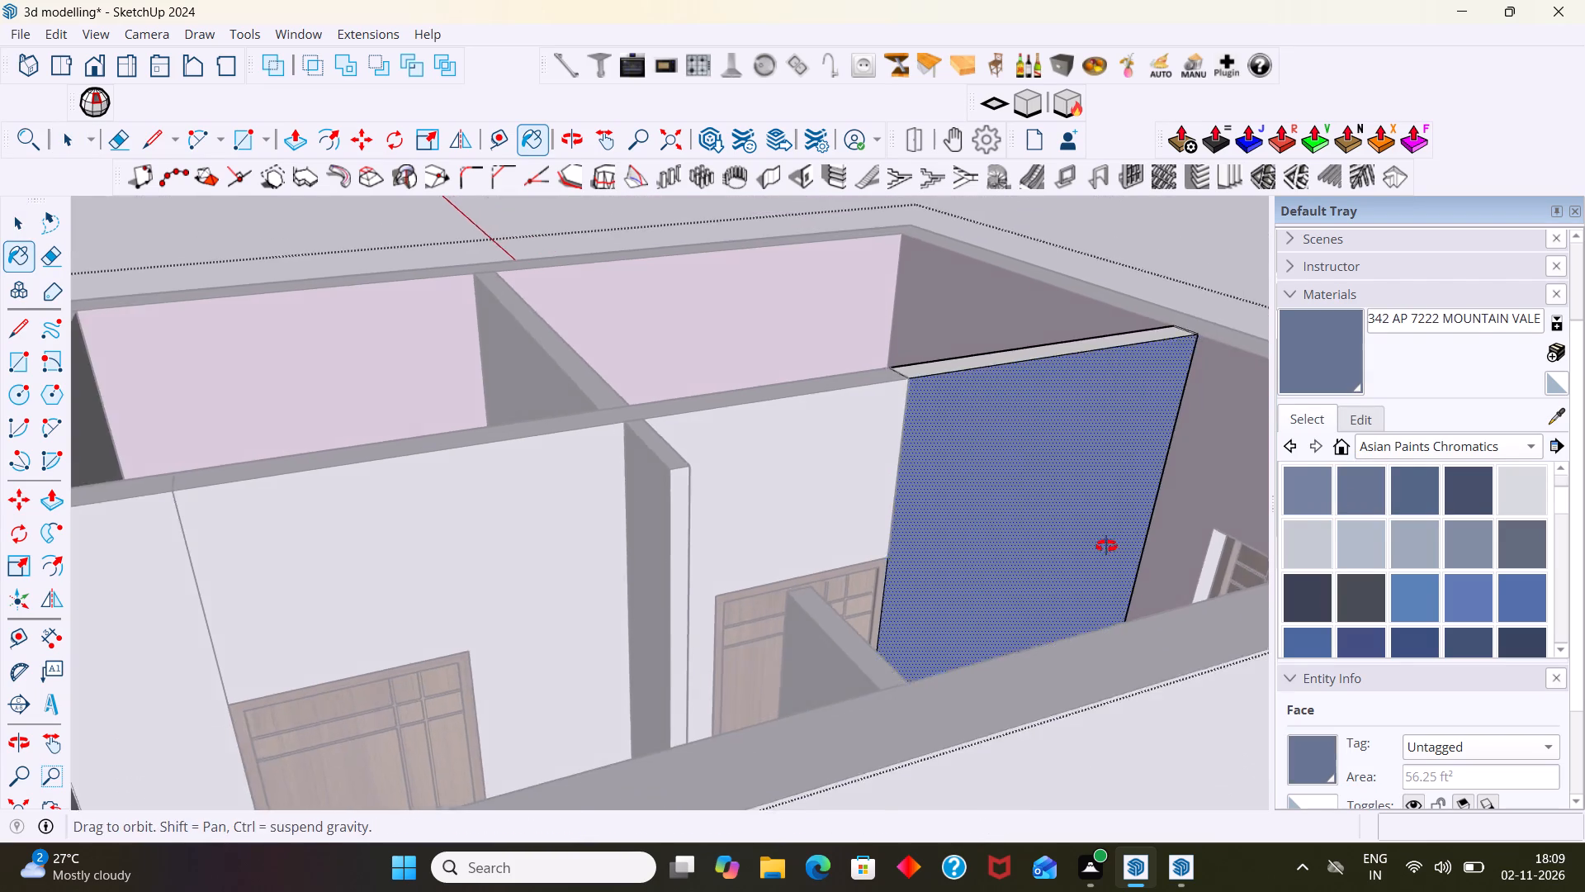
middle_drag(1106, 546, 1146, 548)
scroll(909, 420, up, 4)
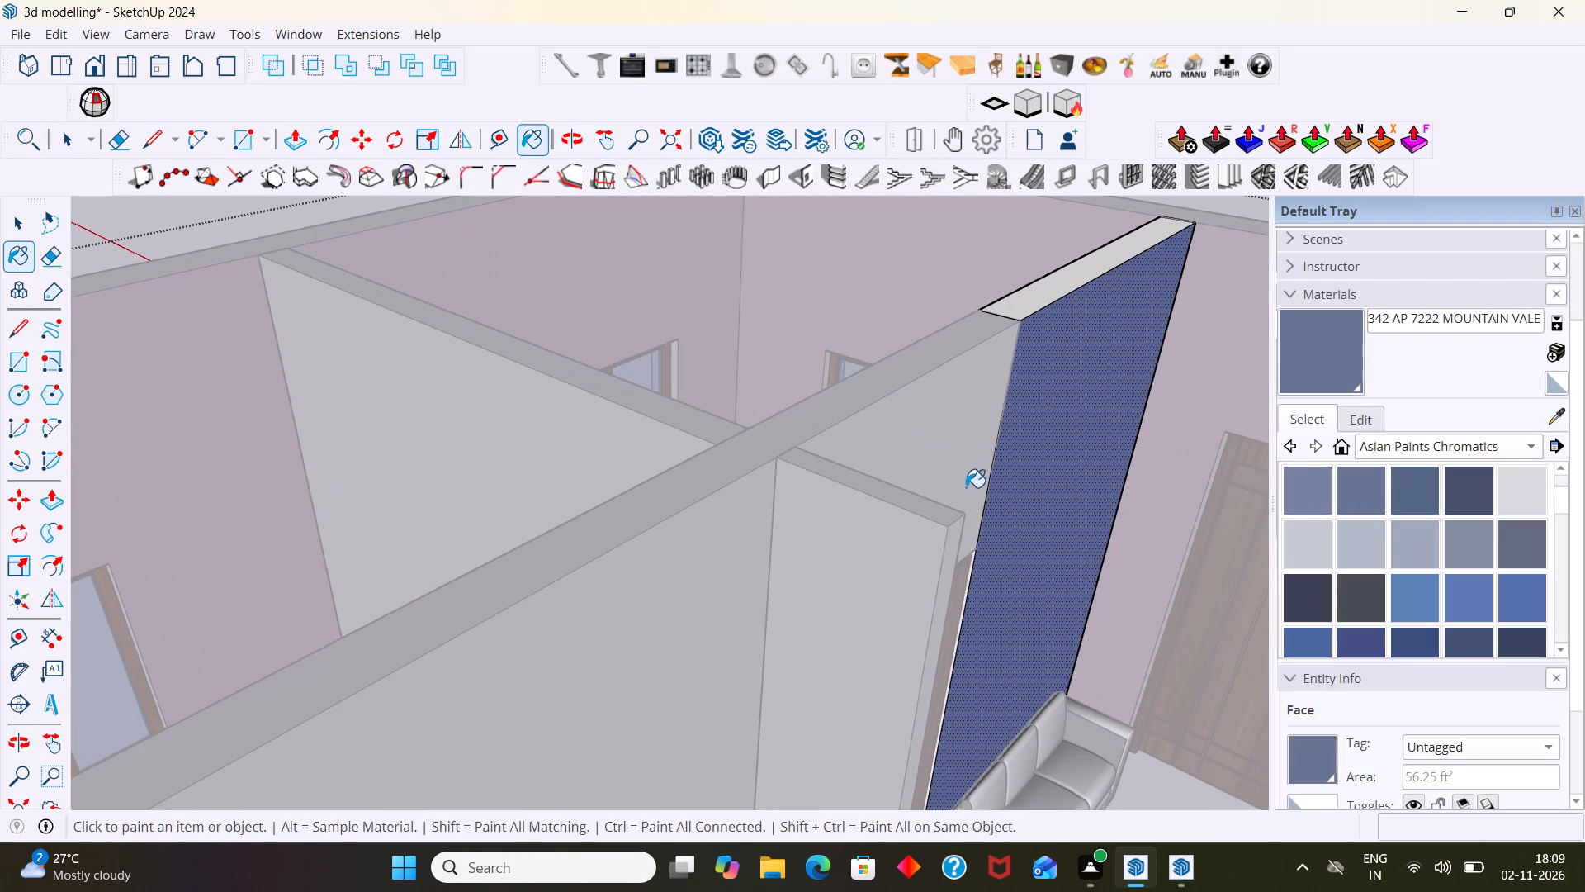
key(space)
scroll(978, 493, down, 11)
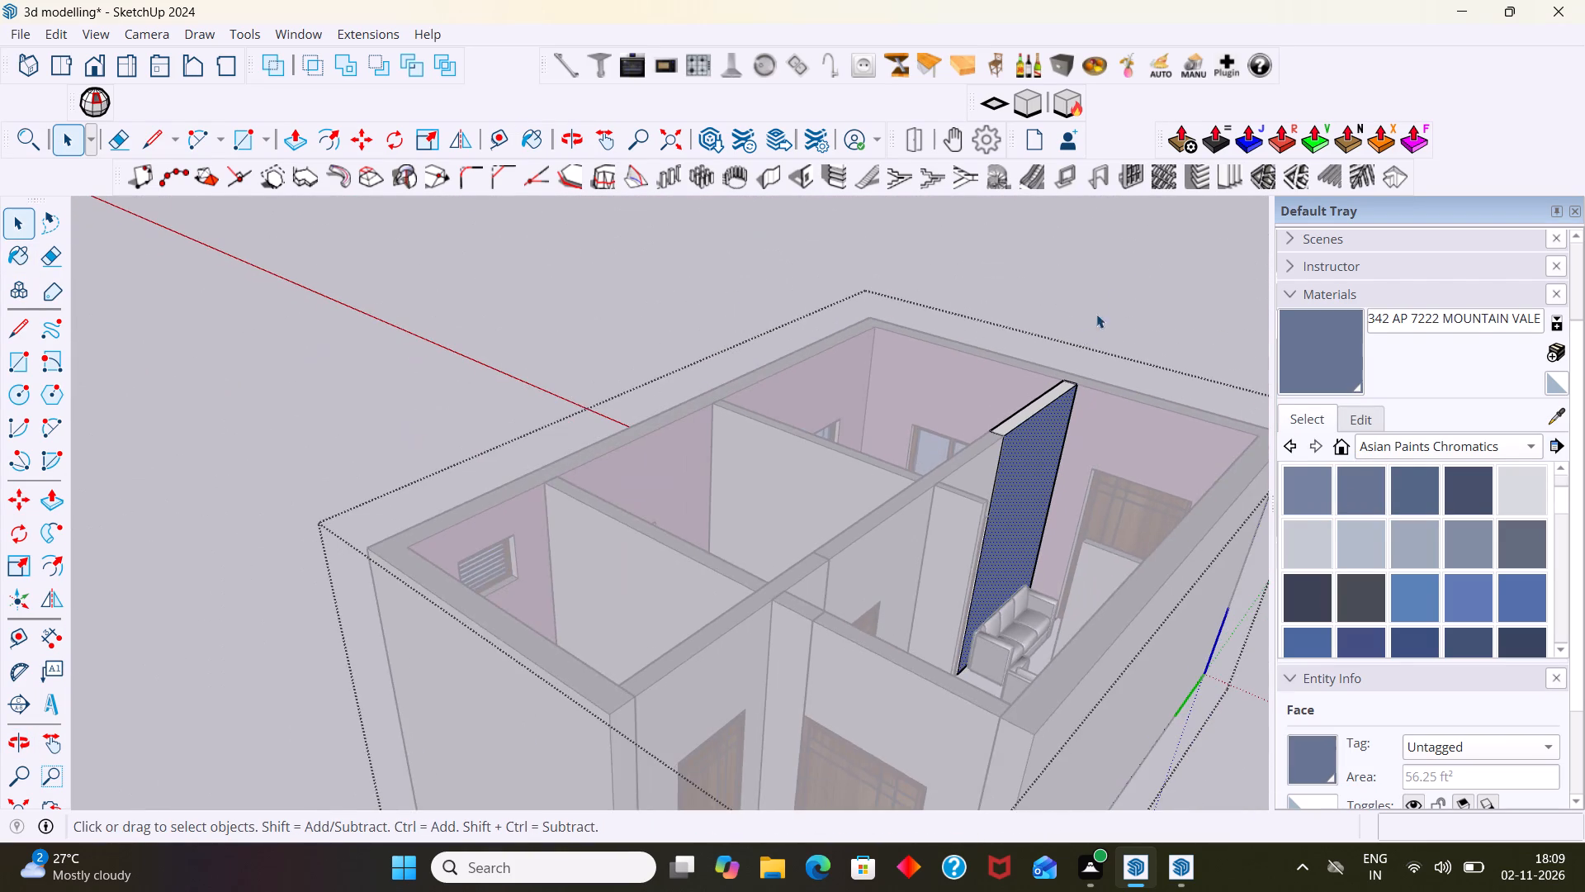
click(1138, 263)
Examine the blue accent wall against the adjoining pink entrance-door wall from several angles.
scroll(1041, 468, up, 1)
middle_drag(1041, 468, 772, 466)
shift+middle_drag(897, 456, 649, 380)
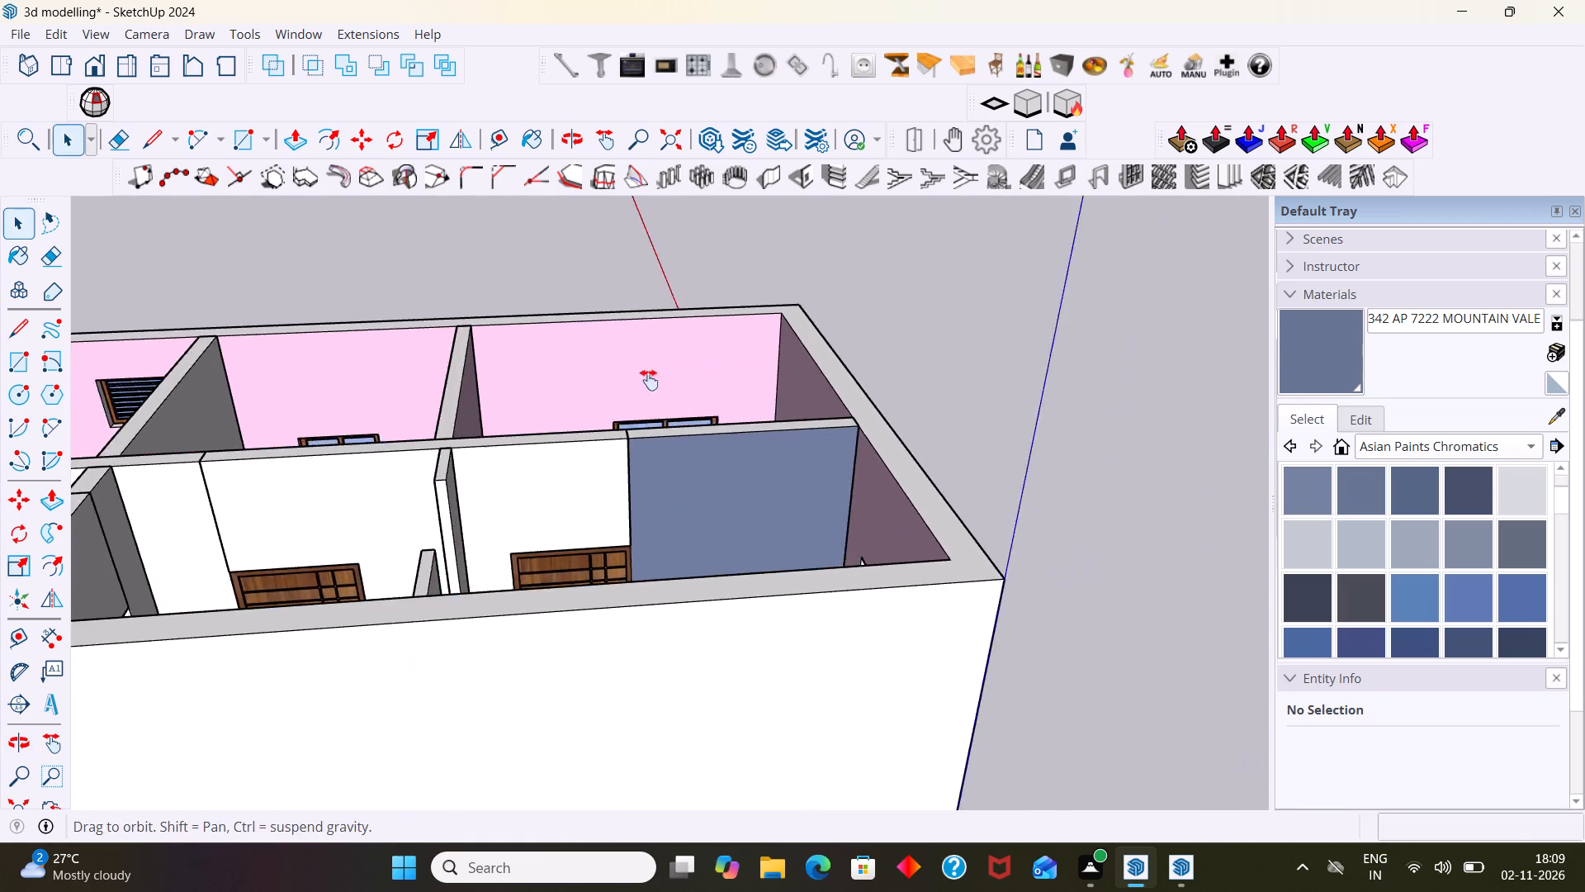
shift+middle_drag(649, 380, 647, 380)
scroll(748, 444, up, 3)
middle_drag(771, 517, 1035, 574)
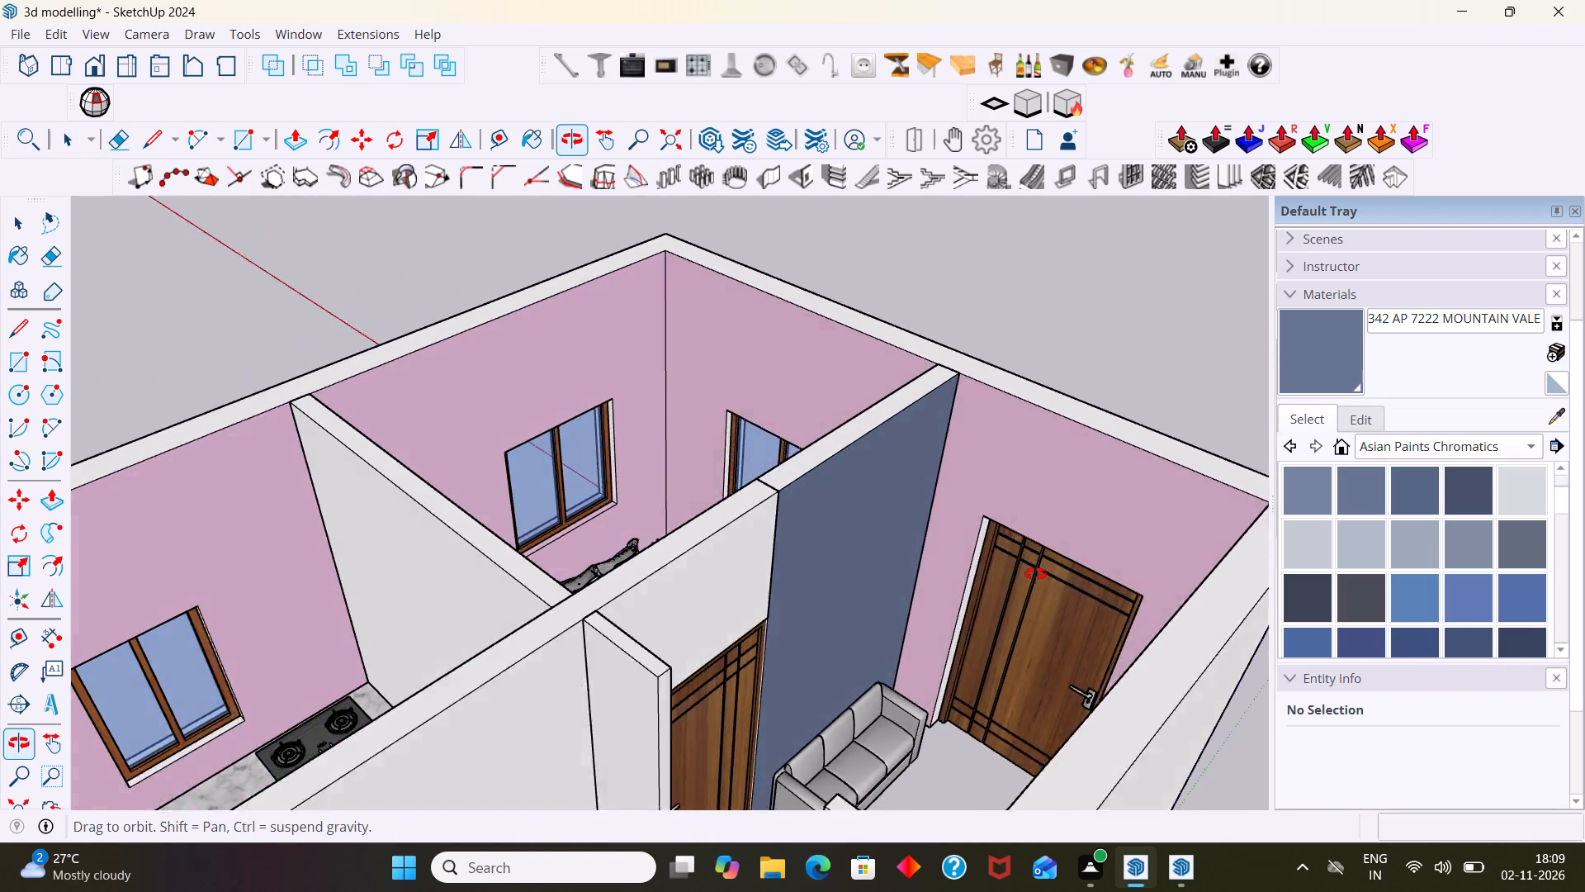
middle_drag(1035, 574, 1043, 465)
scroll(995, 400, up, 3)
middle_drag(1001, 391, 1062, 408)
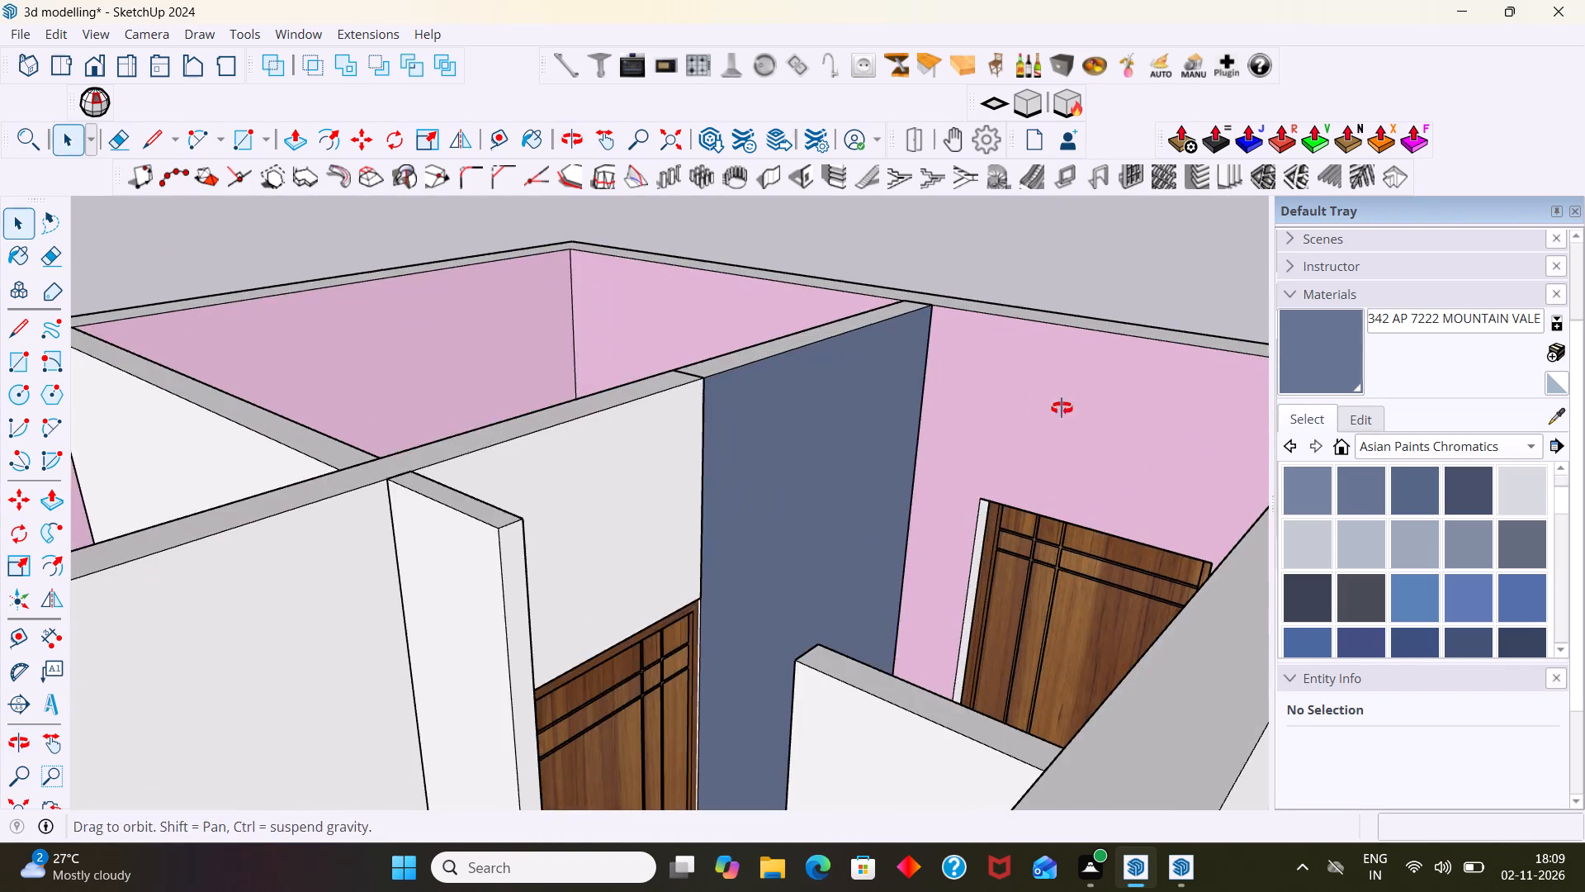
middle_drag(1062, 408, 1086, 415)
scroll(1000, 377, up, 2)
click(1000, 377)
scroll(1003, 375, up, 3)
double_click(1005, 382)
scroll(1004, 420, down, 2)
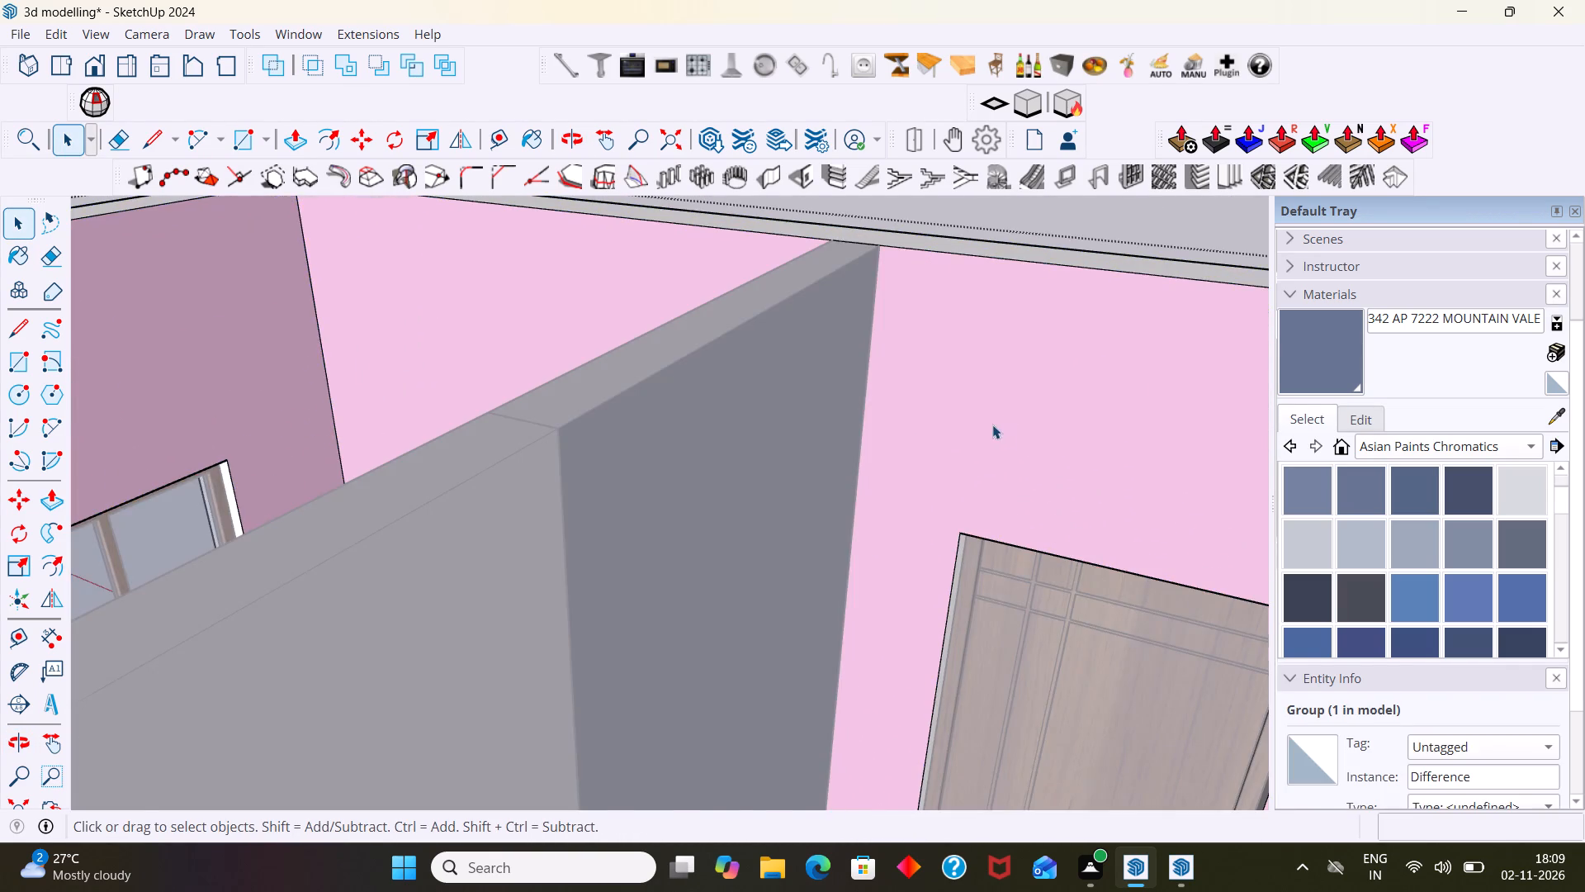
scroll(992, 425, down, 4)
middle_drag(977, 426, 1089, 487)
scroll(953, 401, down, 6)
middle_drag(944, 393, 809, 385)
scroll(882, 368, down, 1)
click(991, 271)
scroll(991, 274, down, 2)
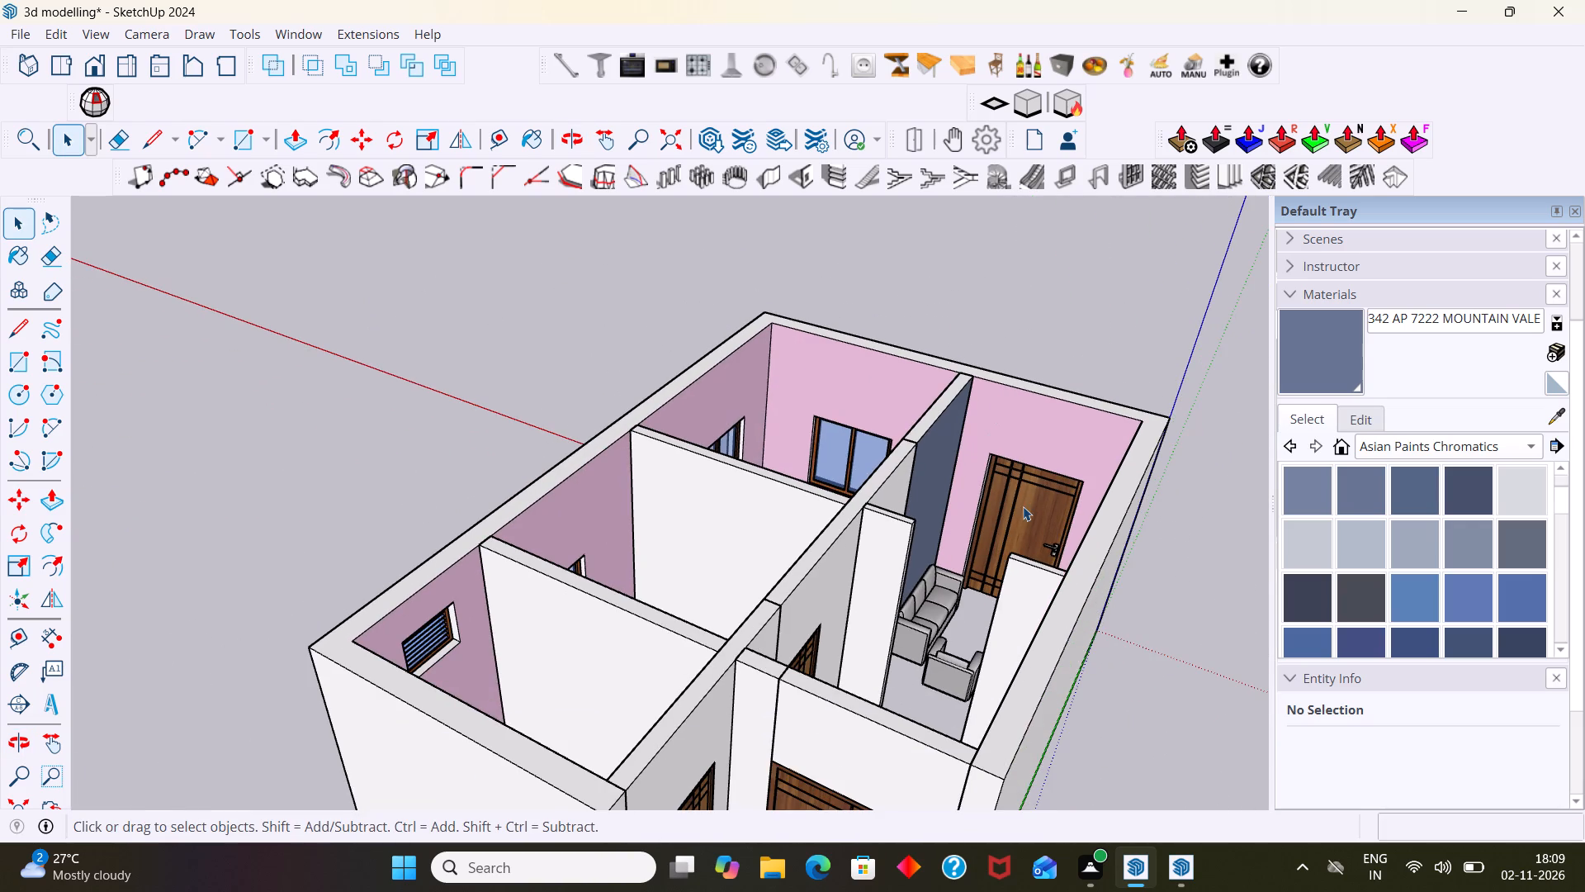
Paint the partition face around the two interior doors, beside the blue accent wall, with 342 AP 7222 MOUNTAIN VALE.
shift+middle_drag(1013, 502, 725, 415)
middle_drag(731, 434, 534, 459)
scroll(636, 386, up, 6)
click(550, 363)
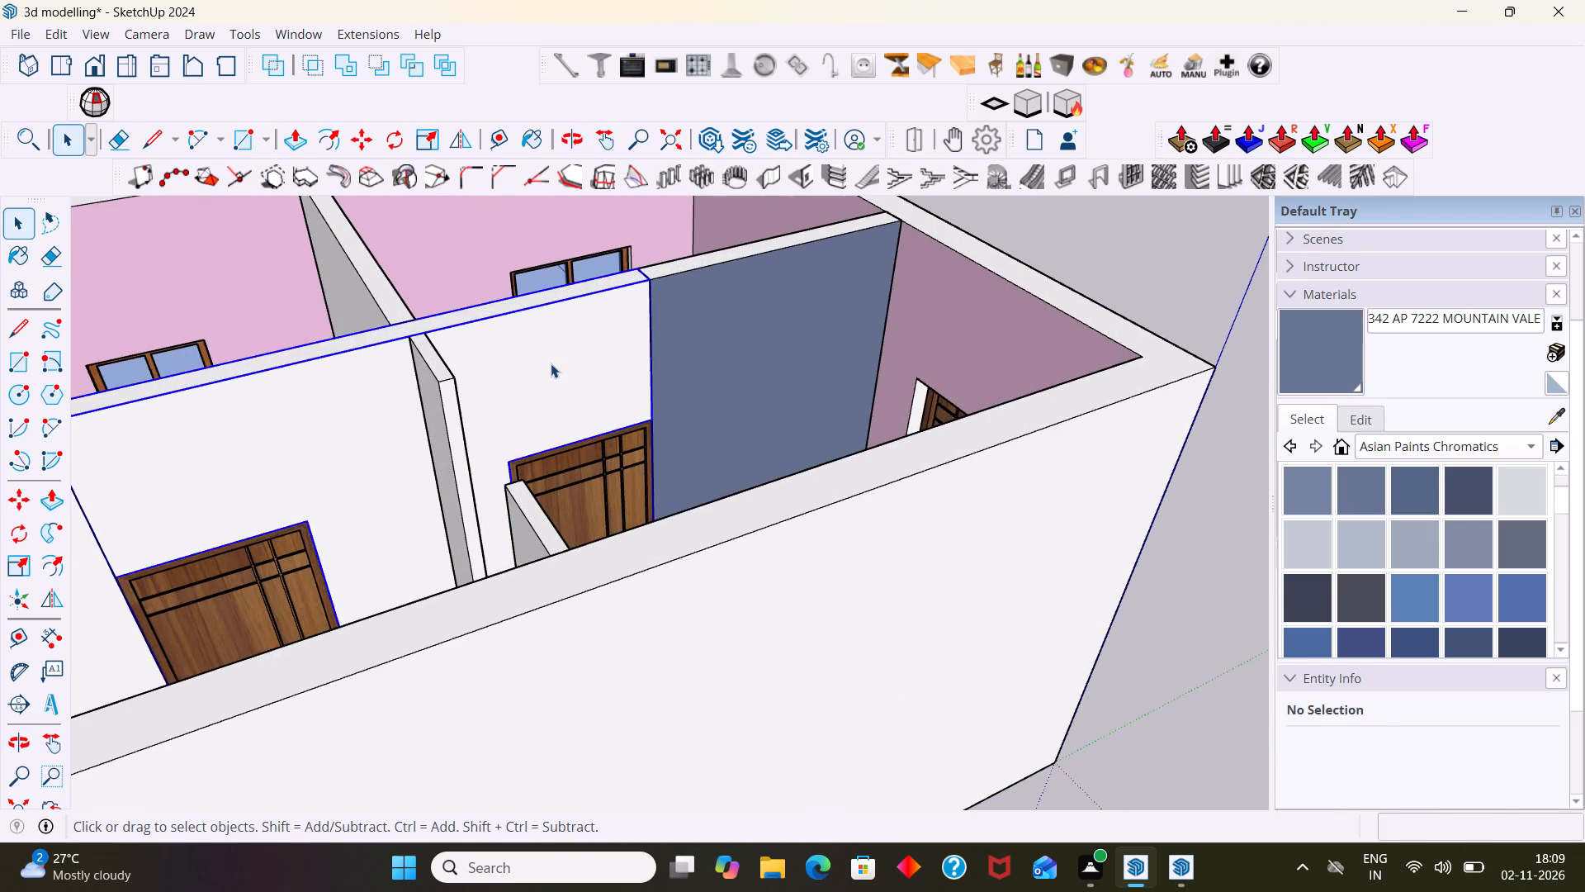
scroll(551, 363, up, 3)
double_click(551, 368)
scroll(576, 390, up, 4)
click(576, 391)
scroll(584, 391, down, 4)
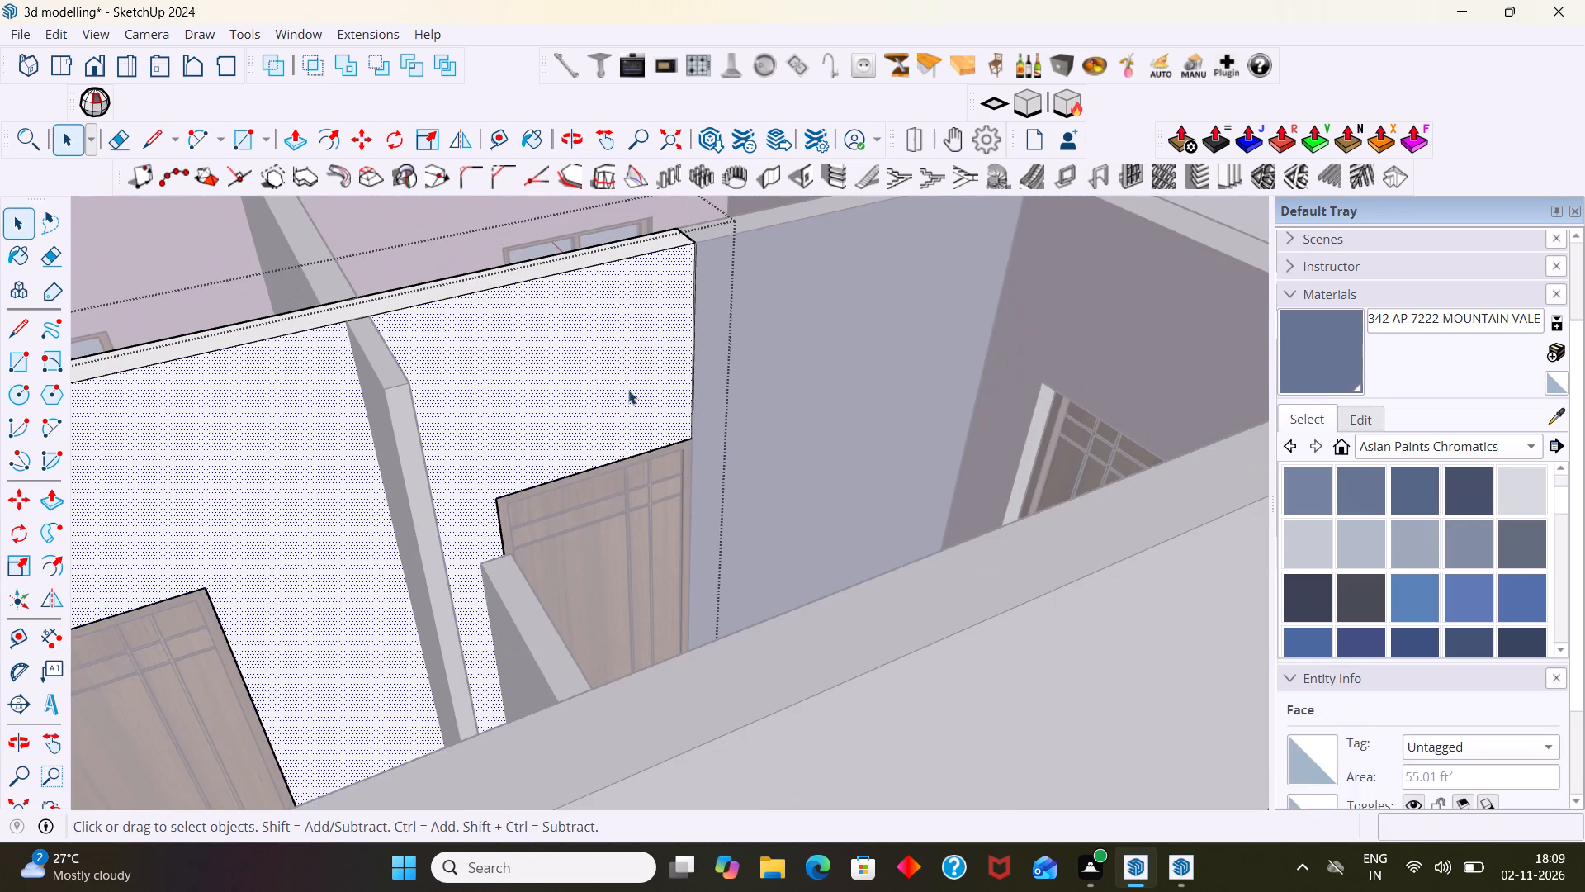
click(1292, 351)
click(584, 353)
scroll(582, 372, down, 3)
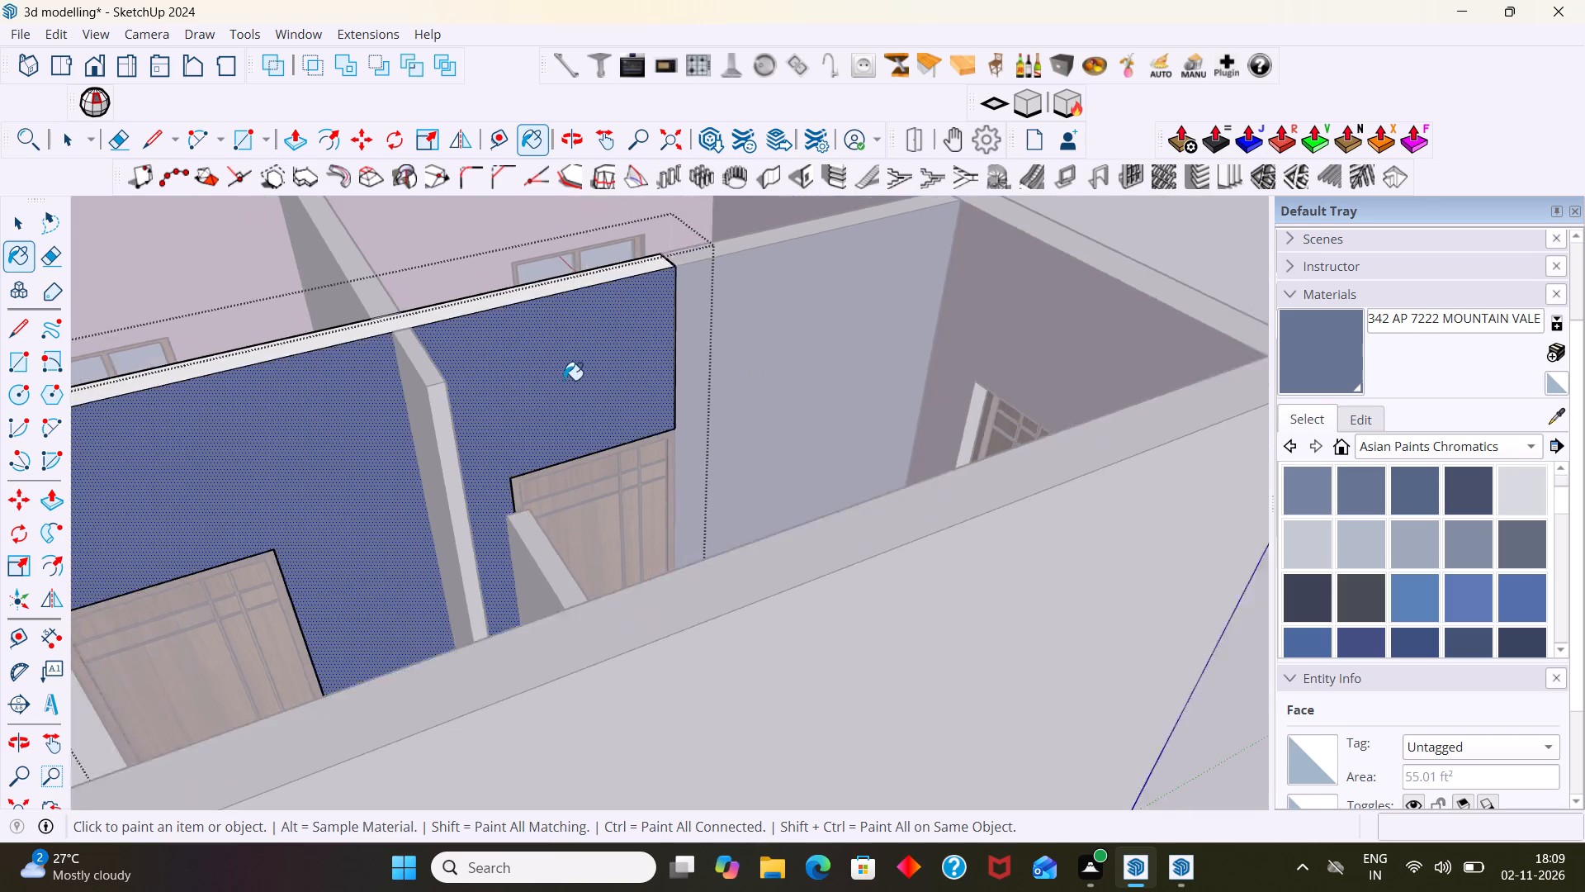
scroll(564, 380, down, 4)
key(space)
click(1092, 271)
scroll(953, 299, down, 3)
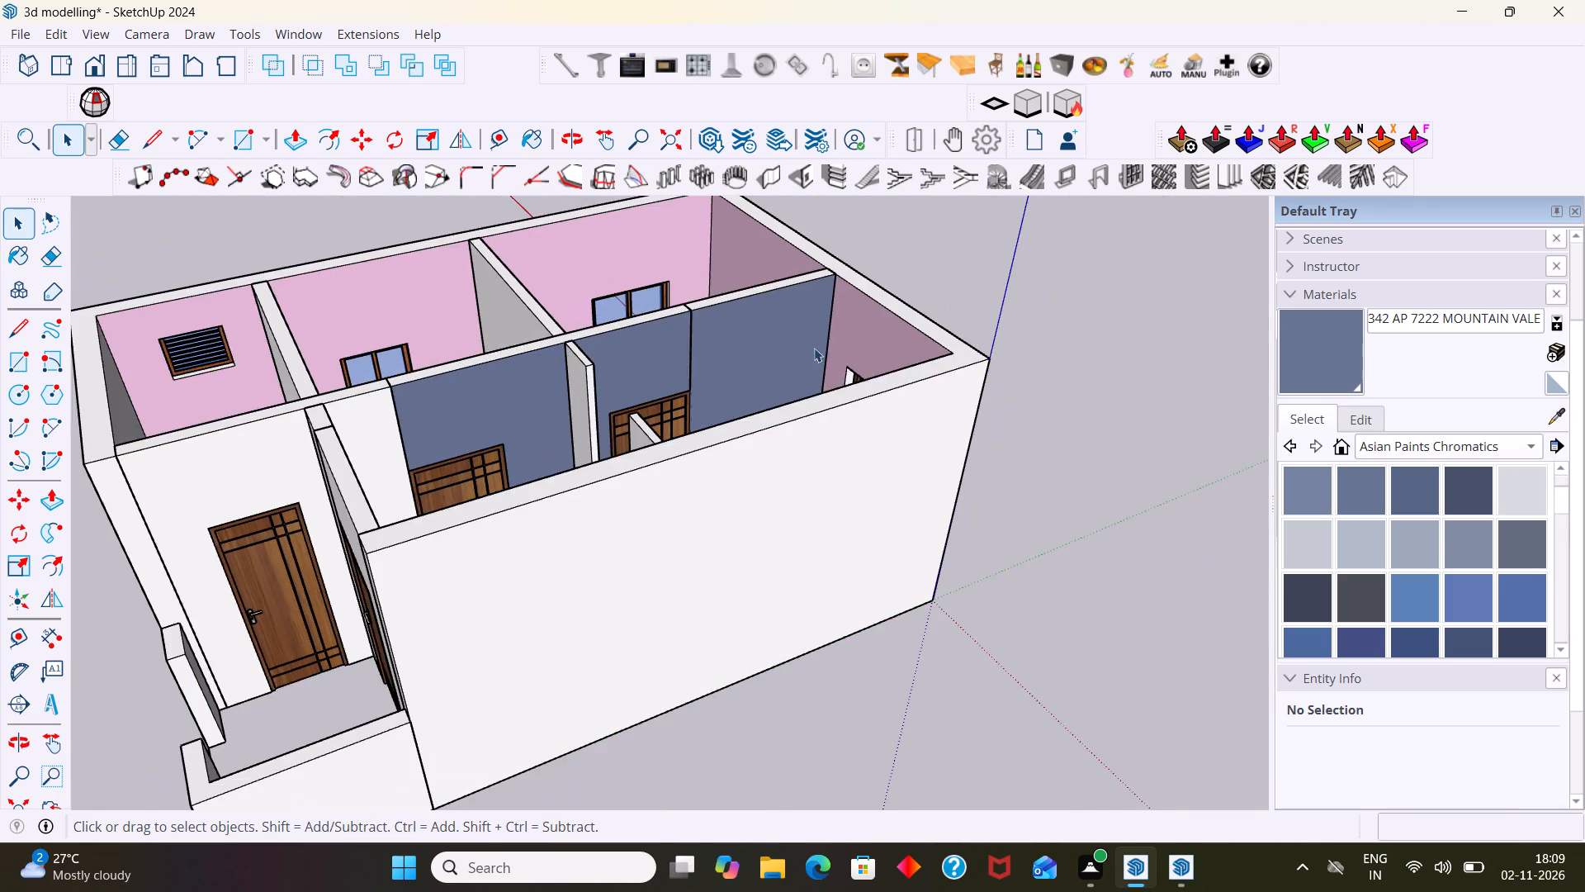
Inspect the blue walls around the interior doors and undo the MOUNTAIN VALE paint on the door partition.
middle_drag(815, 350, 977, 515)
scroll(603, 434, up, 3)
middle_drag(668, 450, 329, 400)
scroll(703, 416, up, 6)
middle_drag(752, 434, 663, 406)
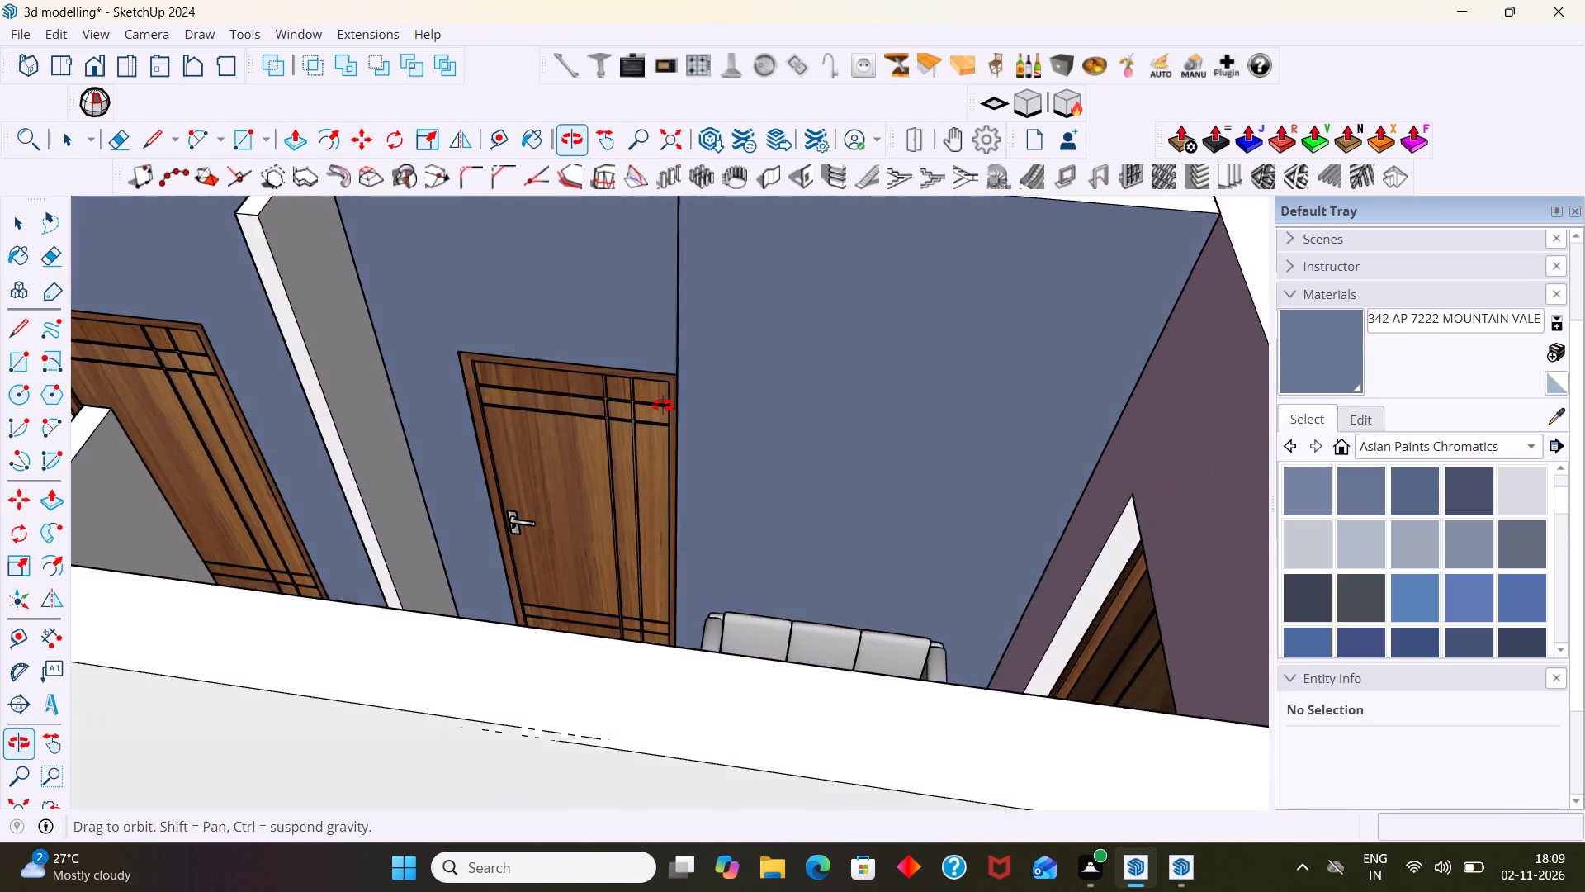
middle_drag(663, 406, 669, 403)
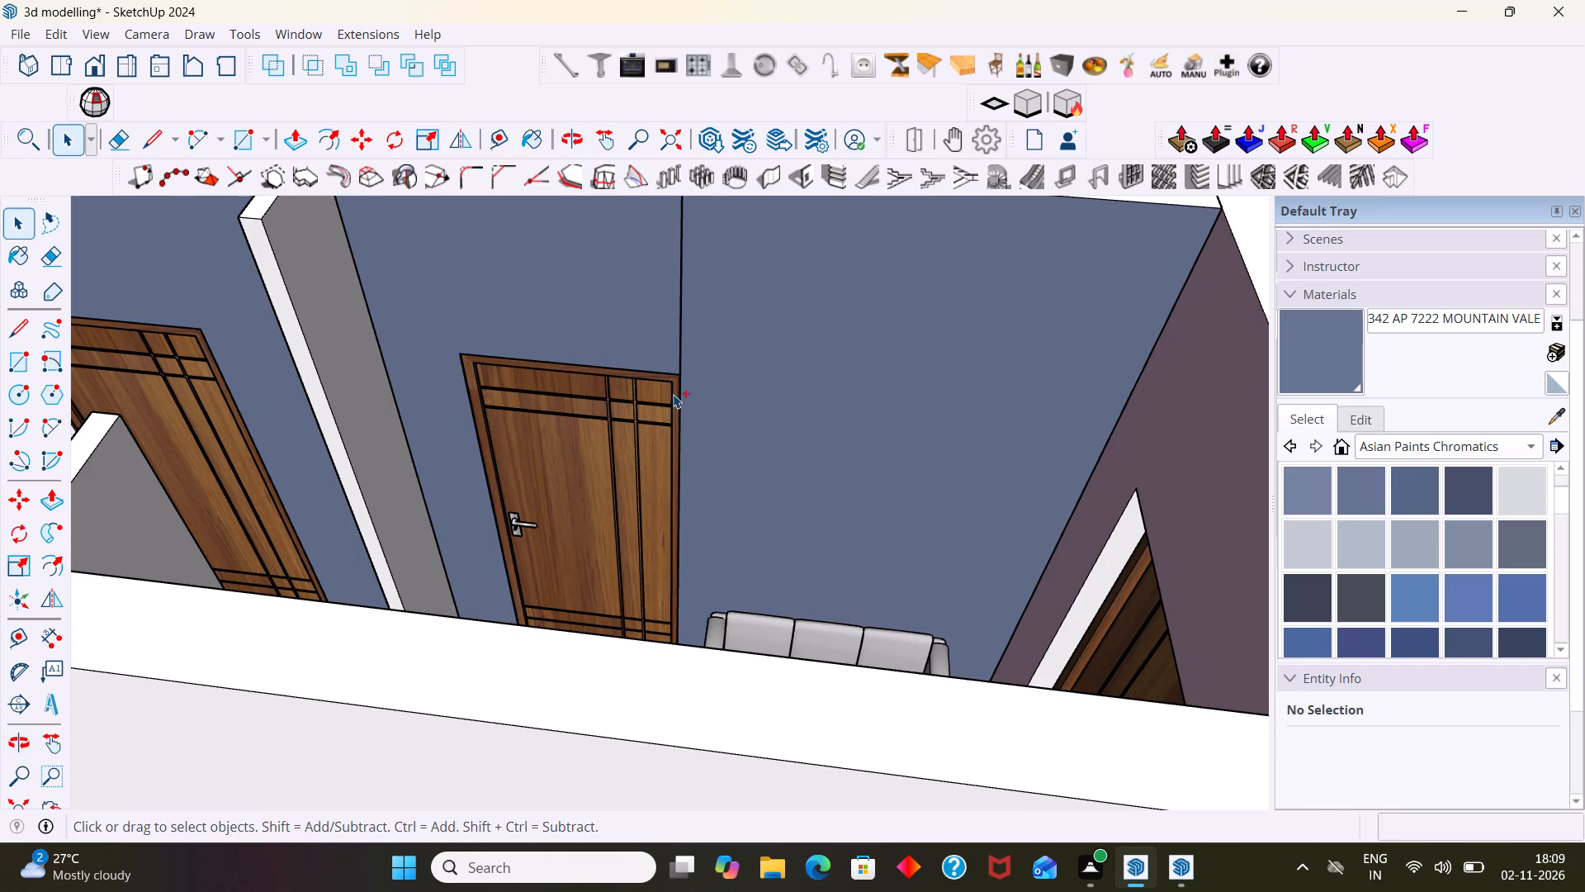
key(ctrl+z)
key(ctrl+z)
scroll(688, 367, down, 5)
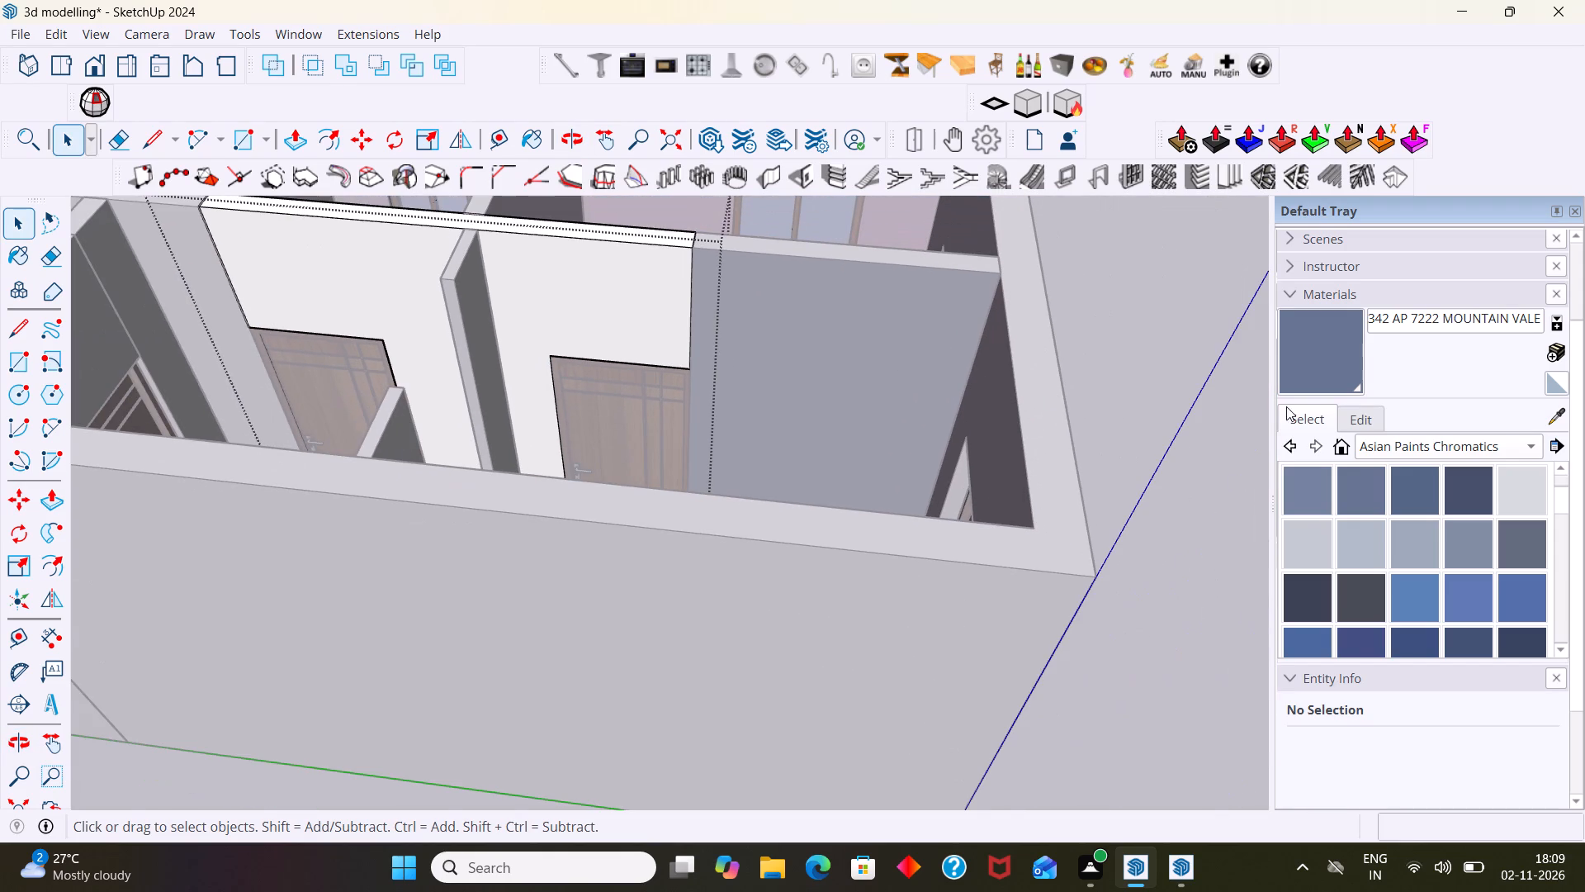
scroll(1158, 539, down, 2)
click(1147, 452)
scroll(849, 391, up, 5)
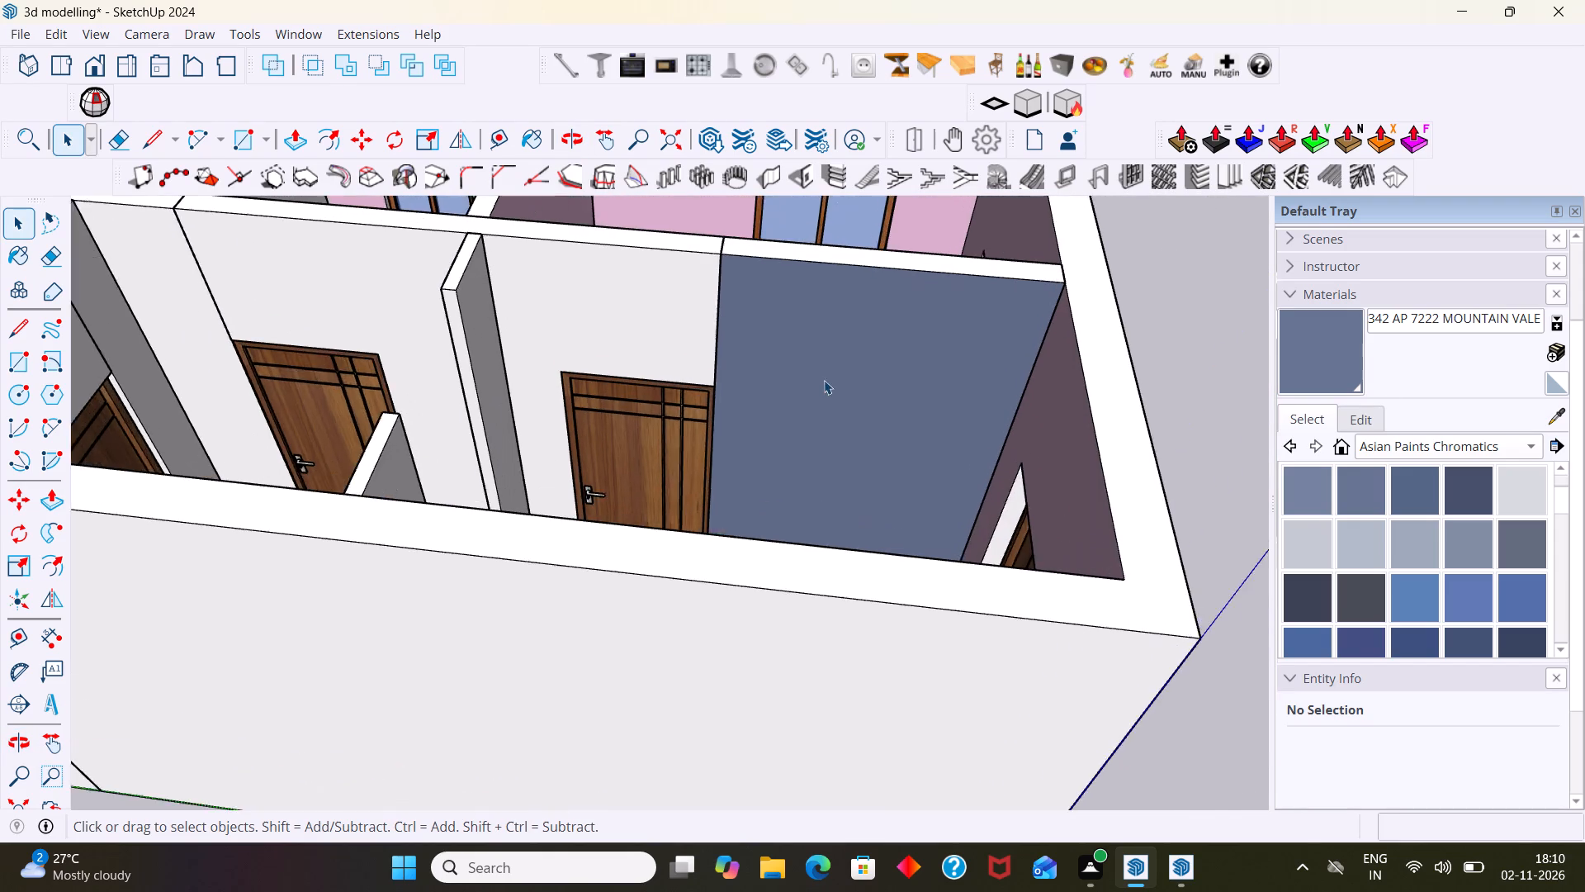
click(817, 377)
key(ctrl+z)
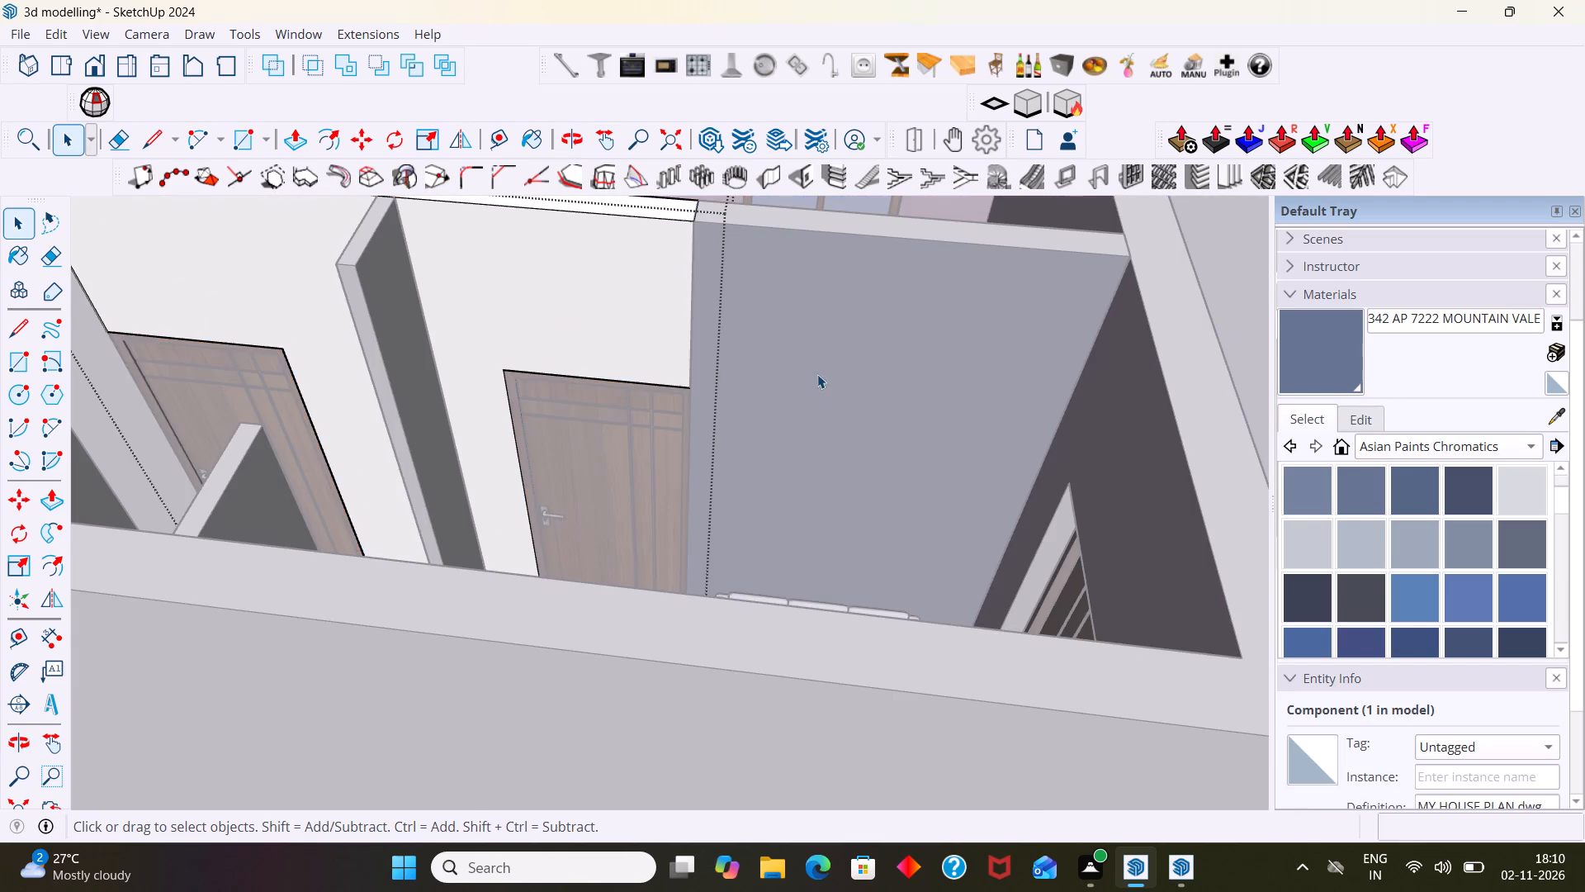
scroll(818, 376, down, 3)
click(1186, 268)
Browse the Asian Paints Chromatics swatches from blues through teals to greens for a new colour for the partition face behind the sofa.
scroll(815, 384, up, 3)
click(815, 372)
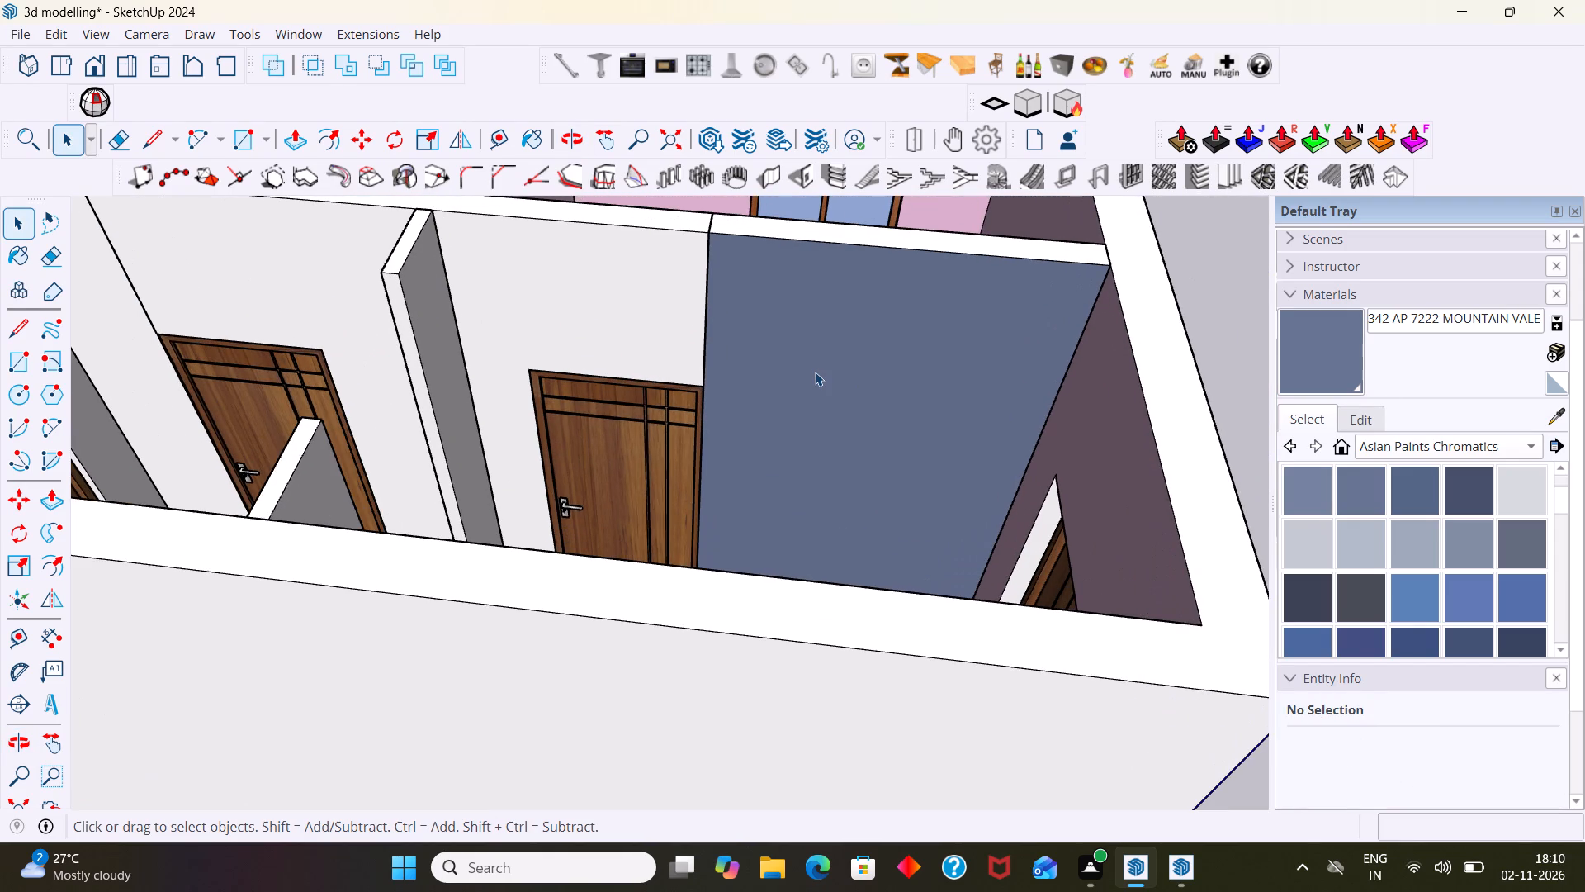
double_click(816, 371)
click(835, 376)
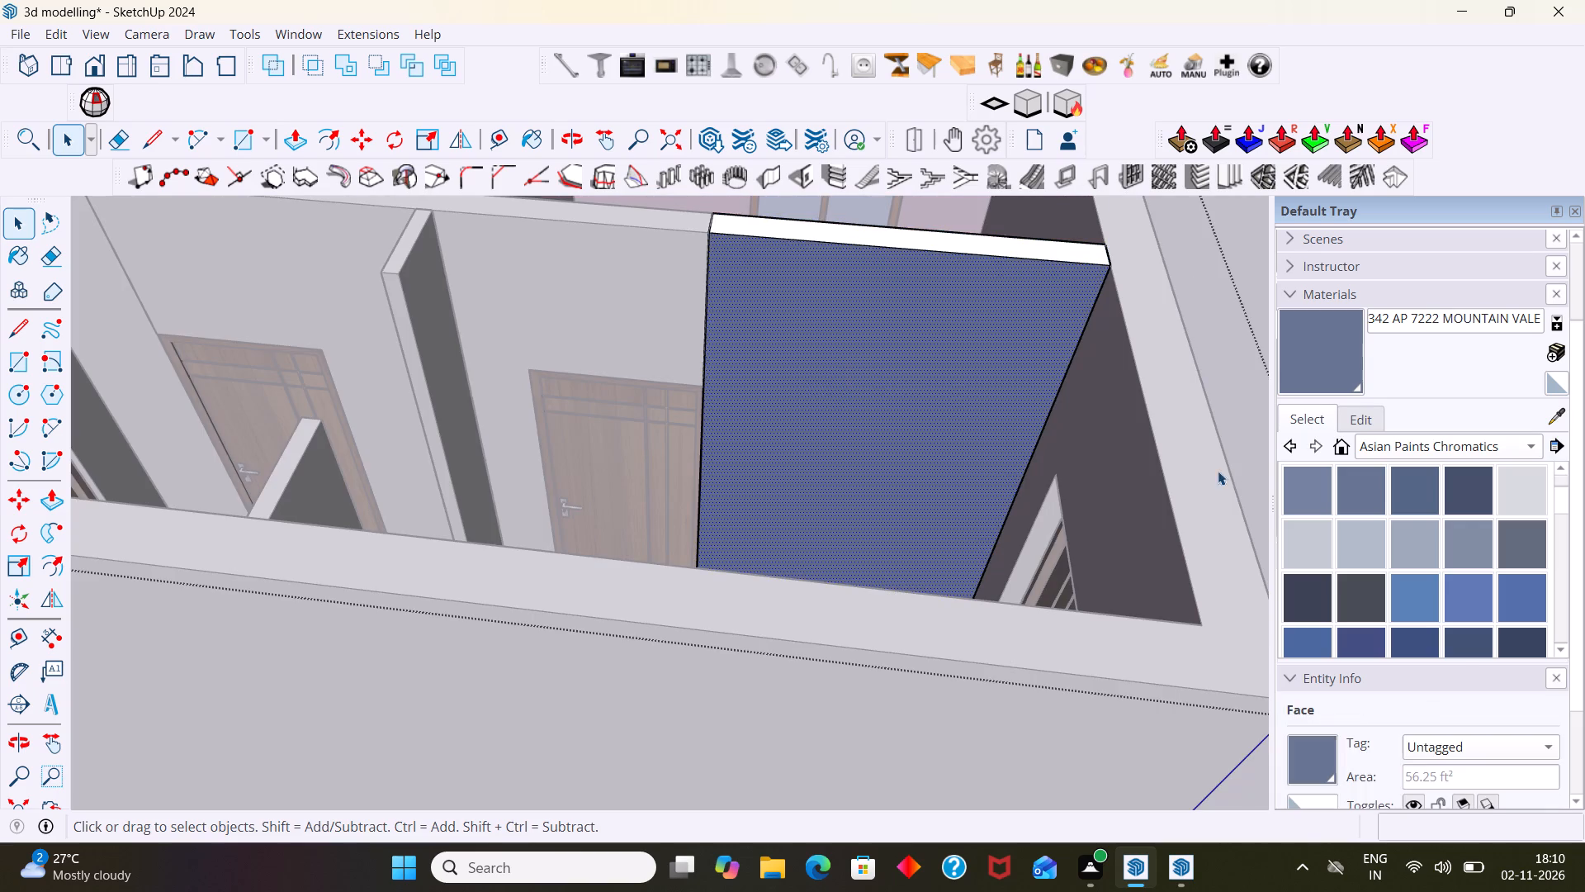
scroll(1267, 498, down, 5)
scroll(1397, 557, down, 8)
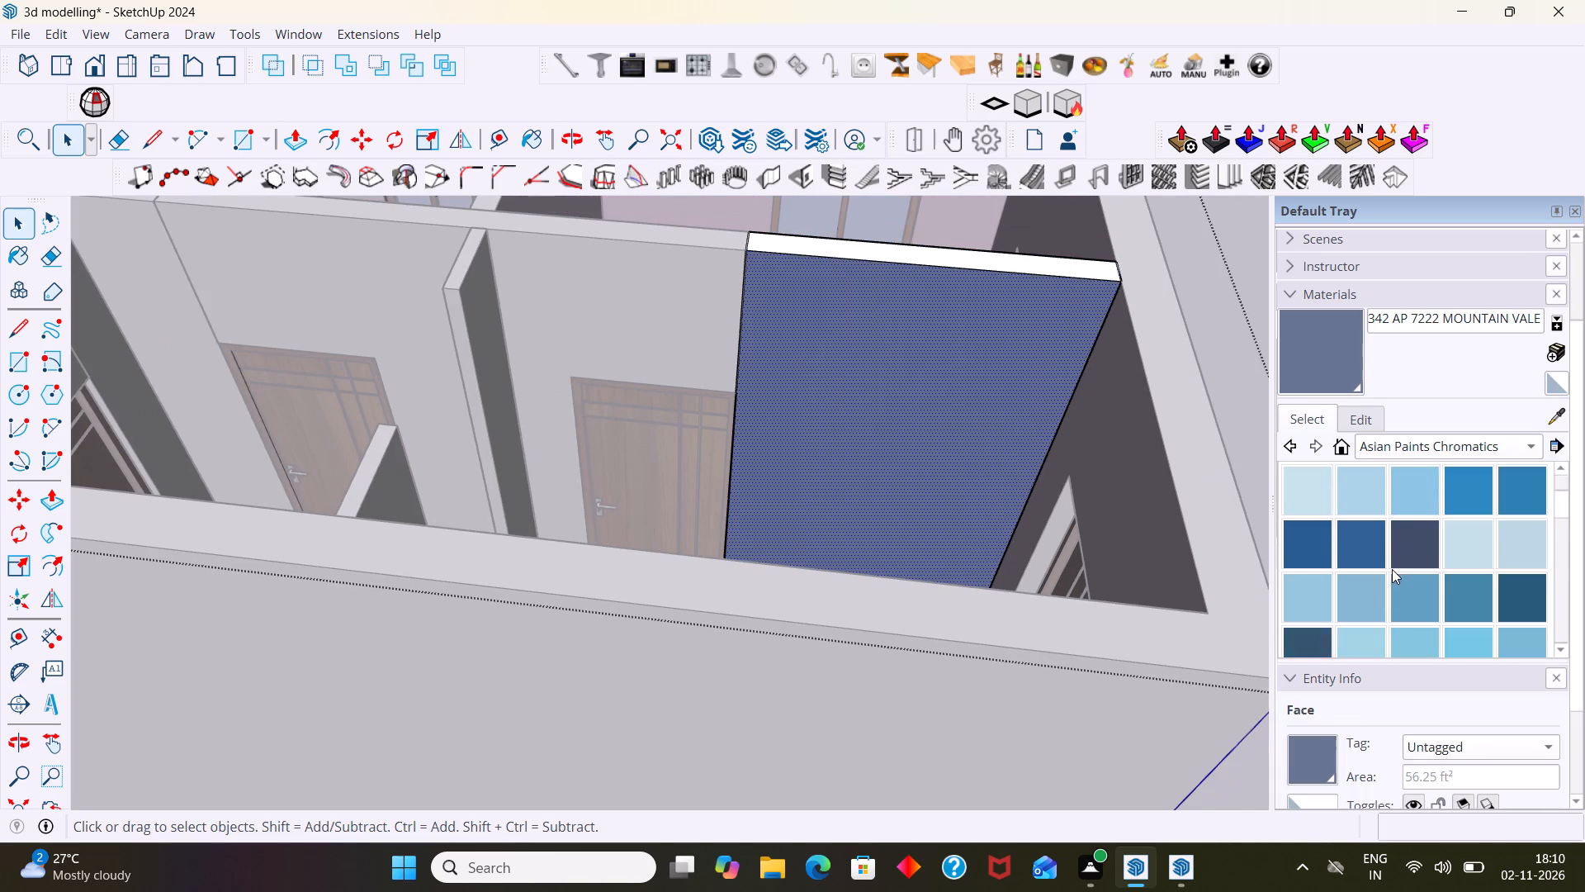
scroll(1392, 569, down, 1)
scroll(1430, 587, up, 1)
scroll(1429, 588, down, 1)
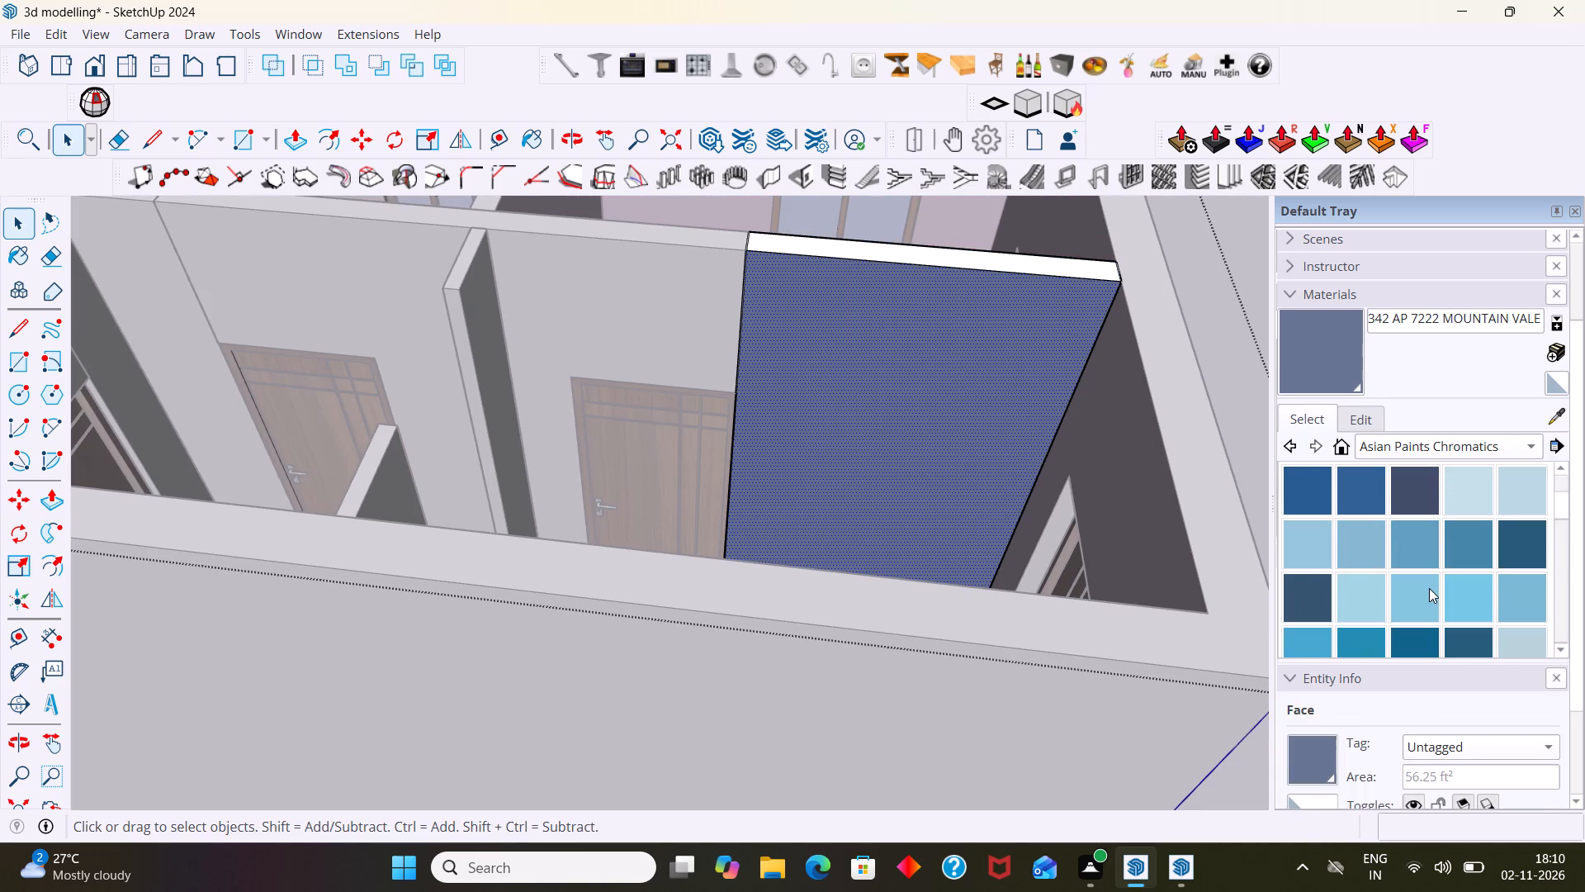
scroll(1394, 616, down, 5)
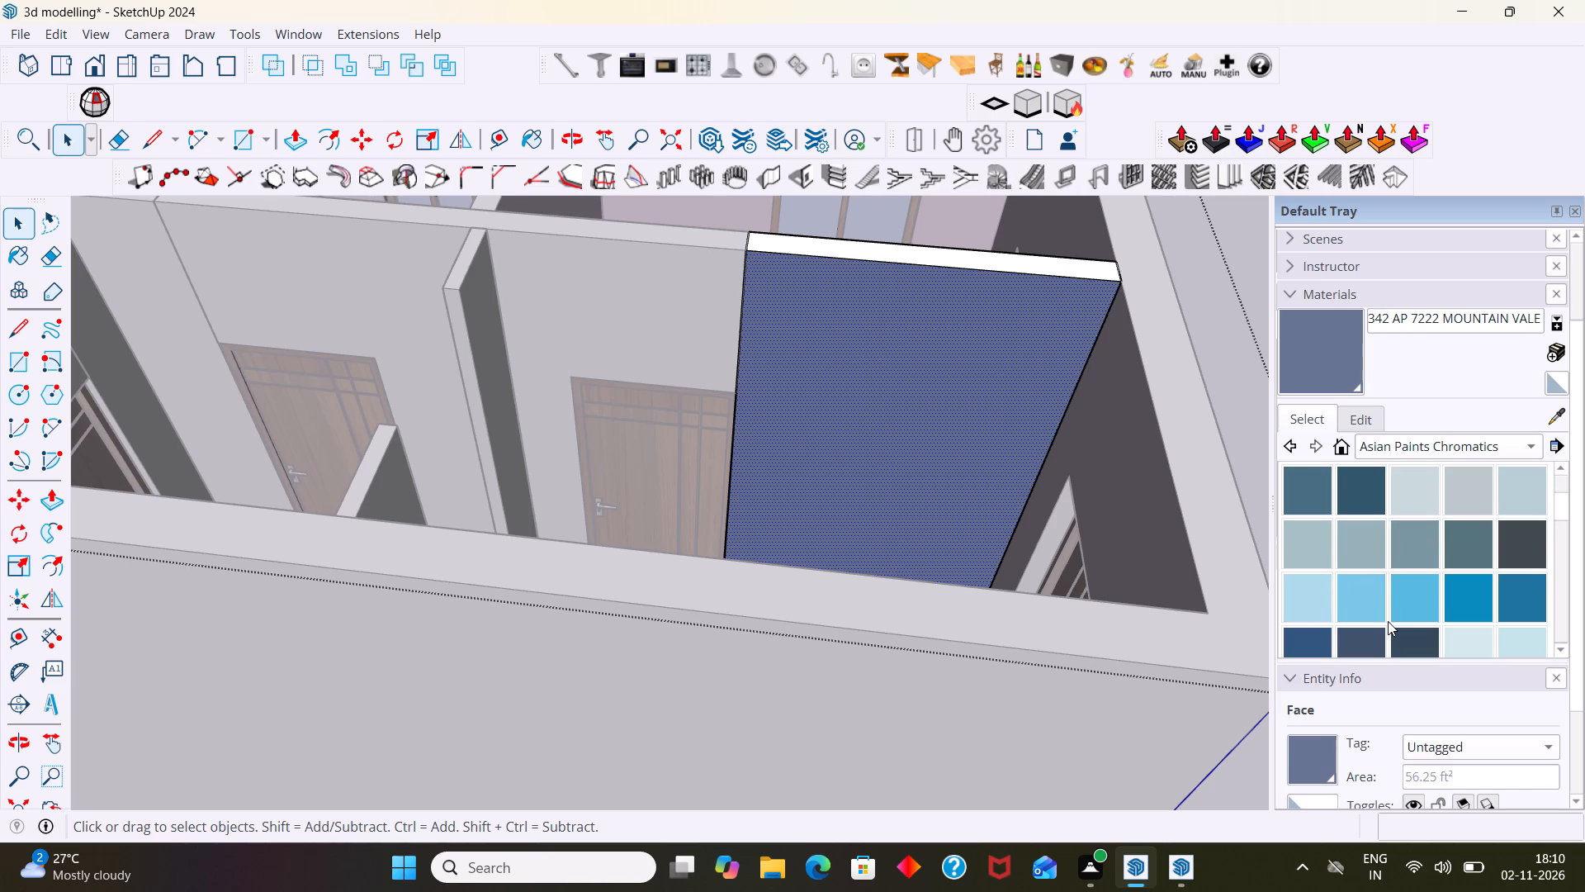
scroll(1388, 621, down, 5)
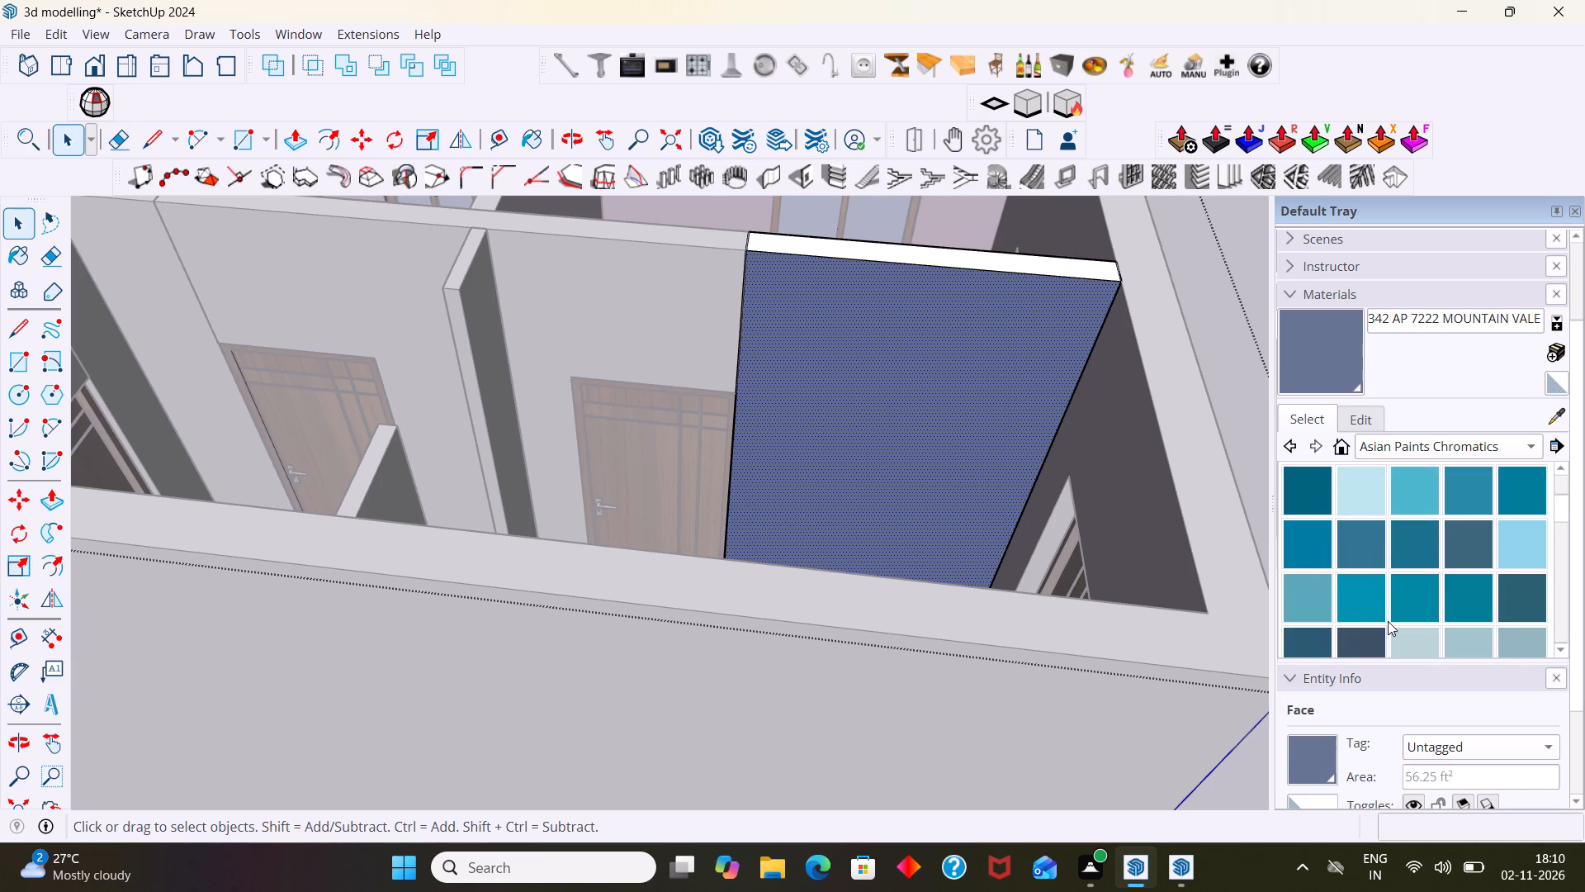
scroll(1388, 621, down, 5)
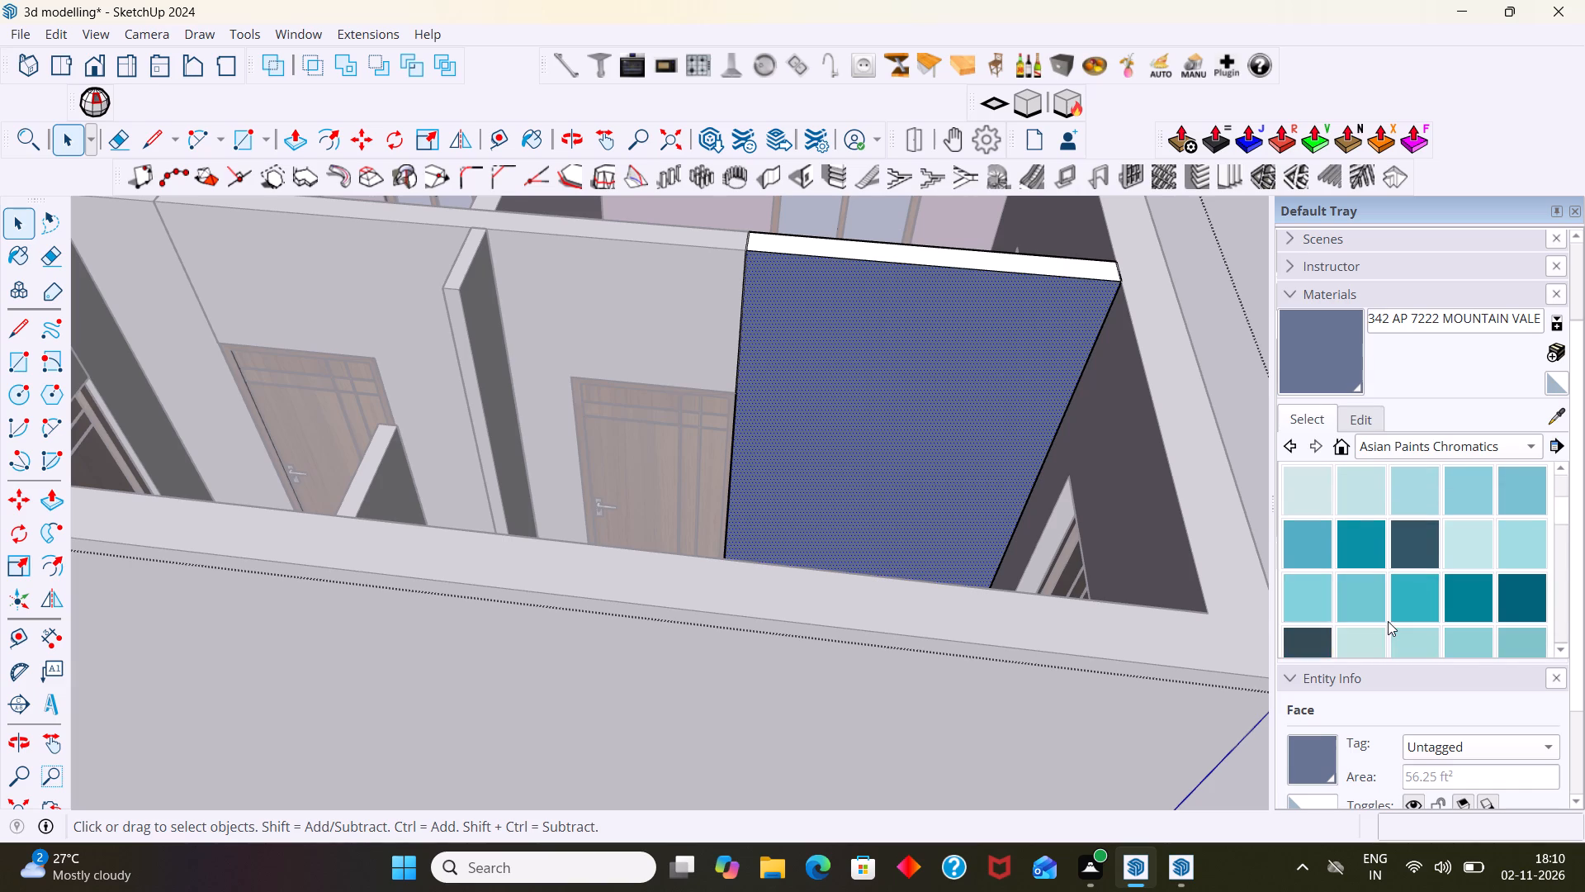
scroll(1388, 621, down, 7)
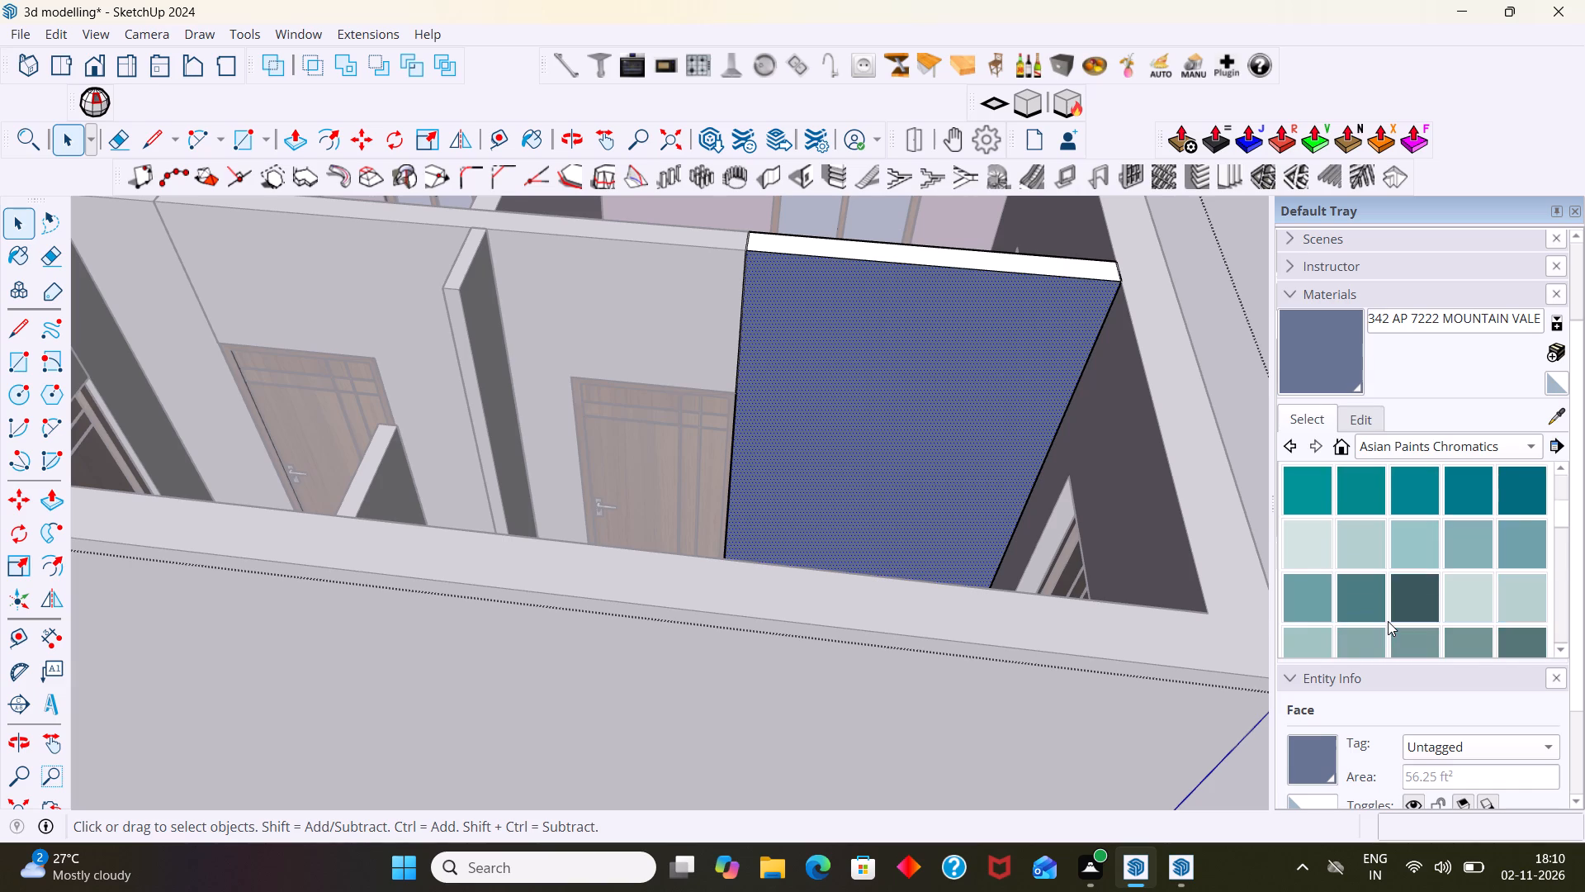
scroll(1388, 621, down, 10)
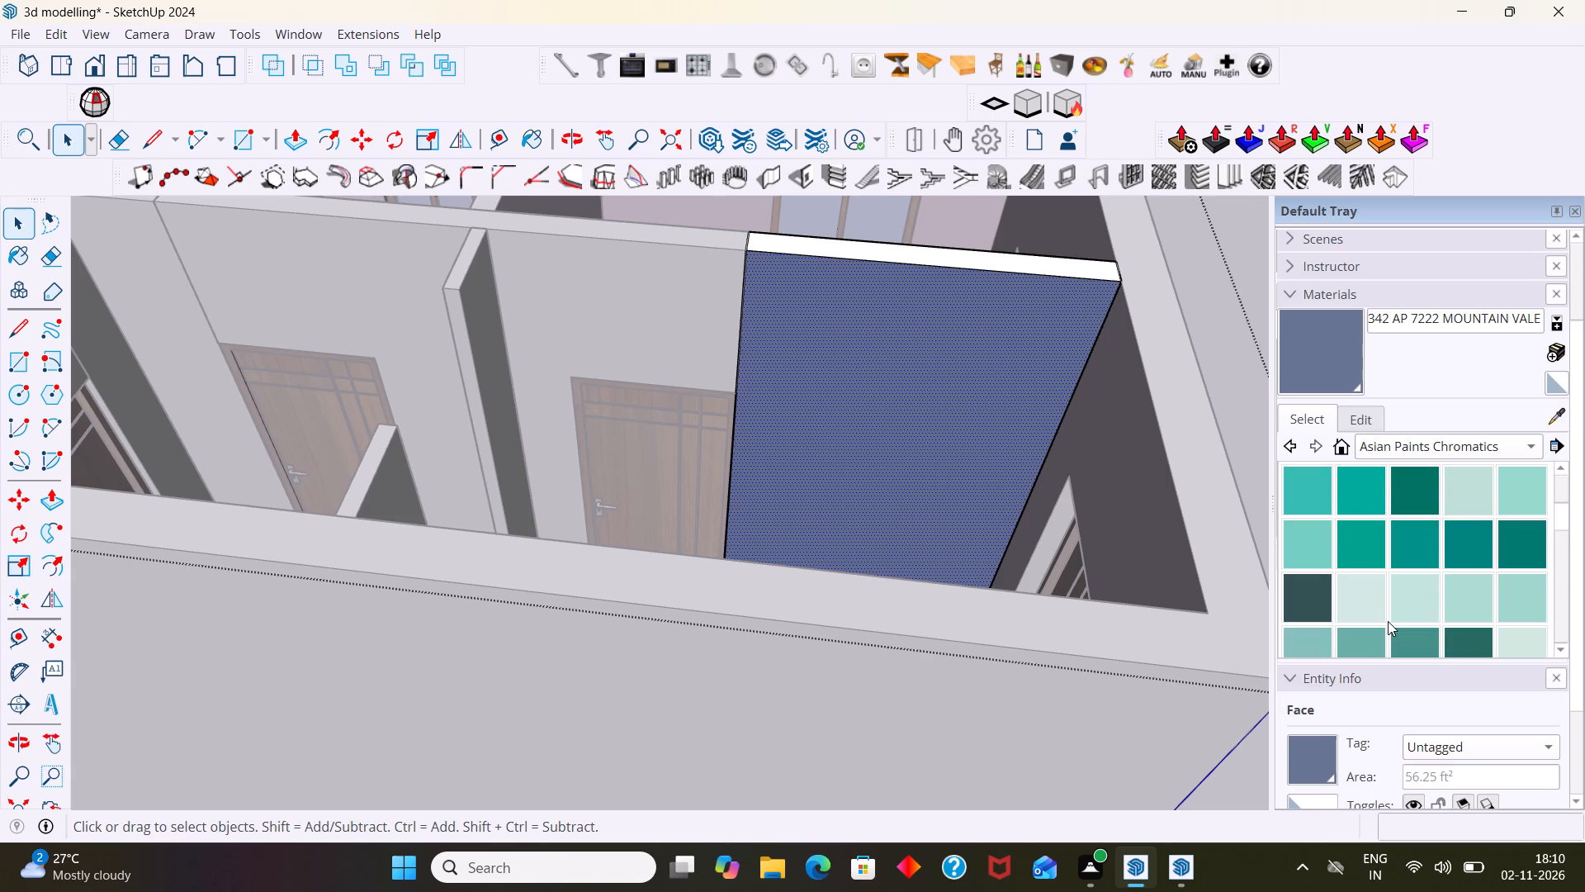
scroll(1388, 621, up, 2)
scroll(1388, 621, down, 16)
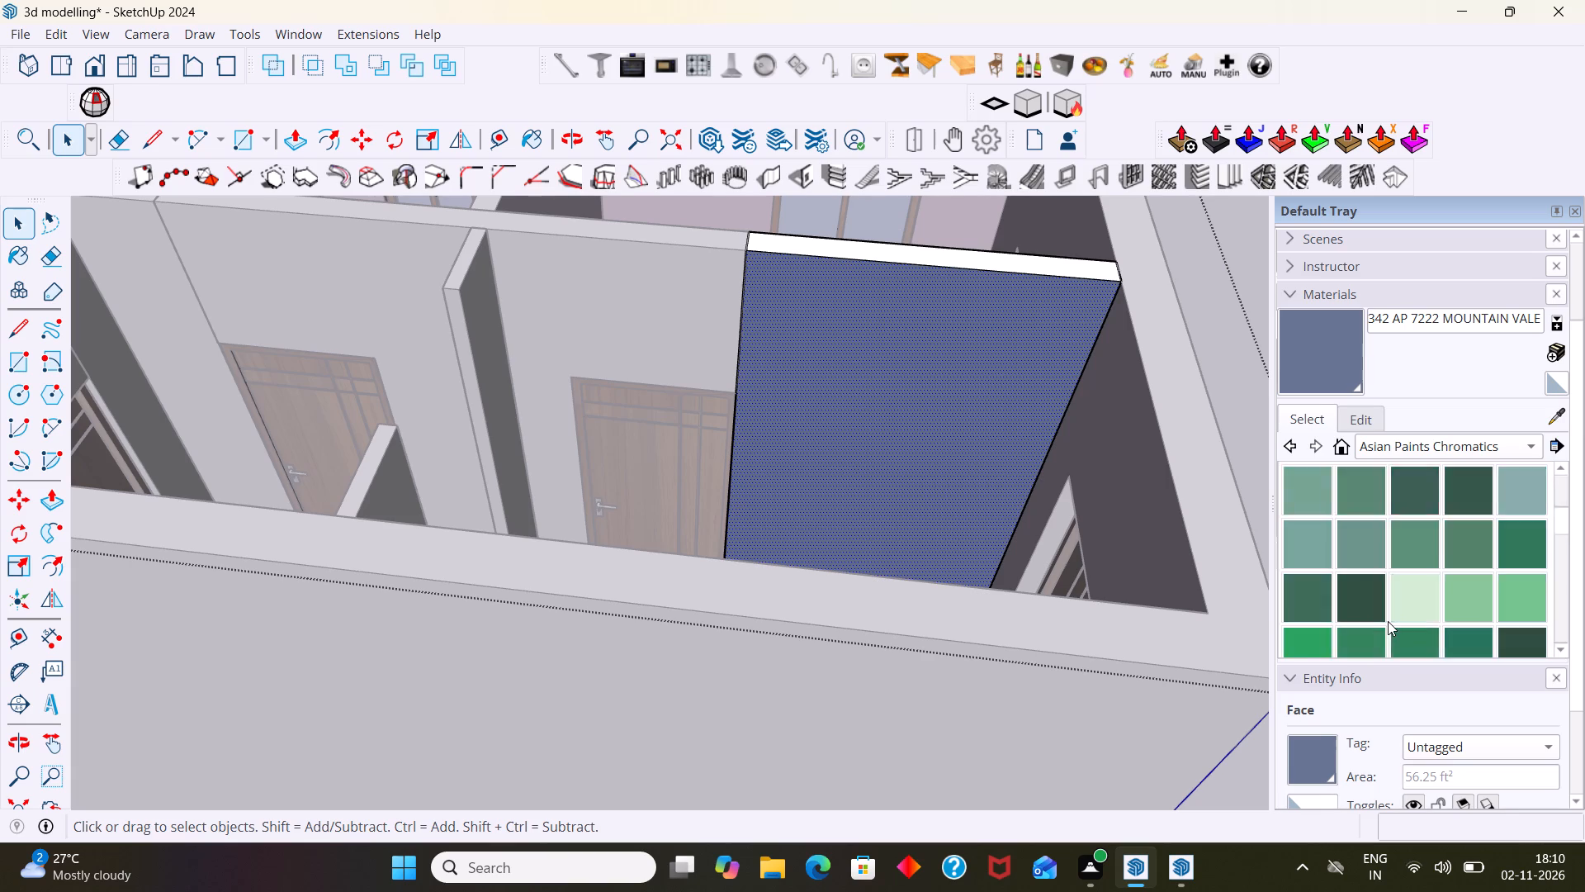
scroll(1388, 621, down, 11)
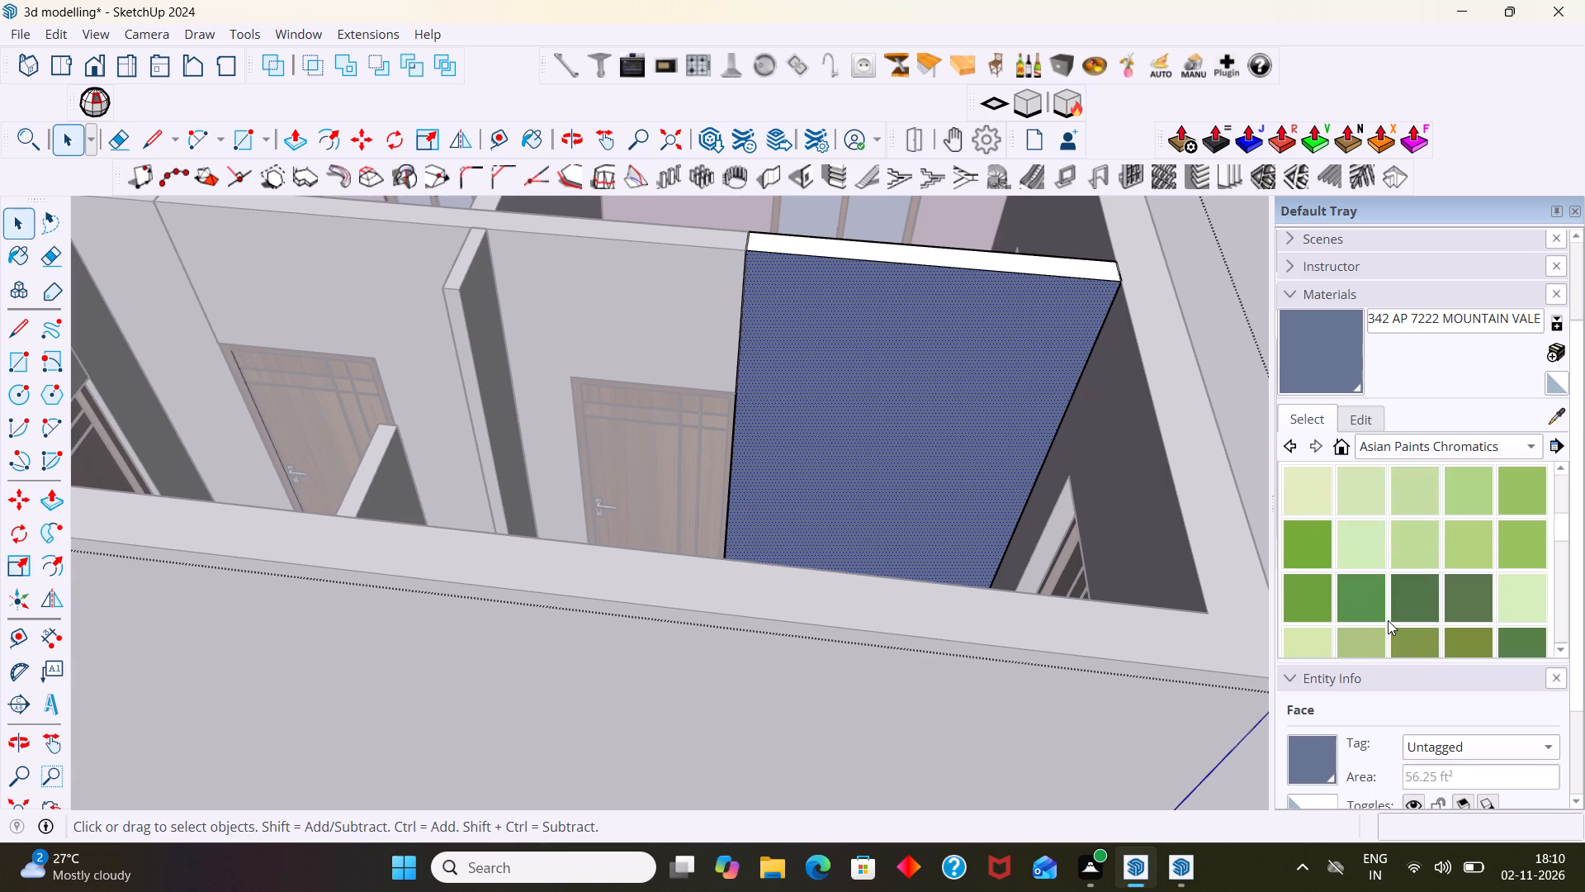
scroll(1388, 620, down, 5)
scroll(1388, 620, up, 2)
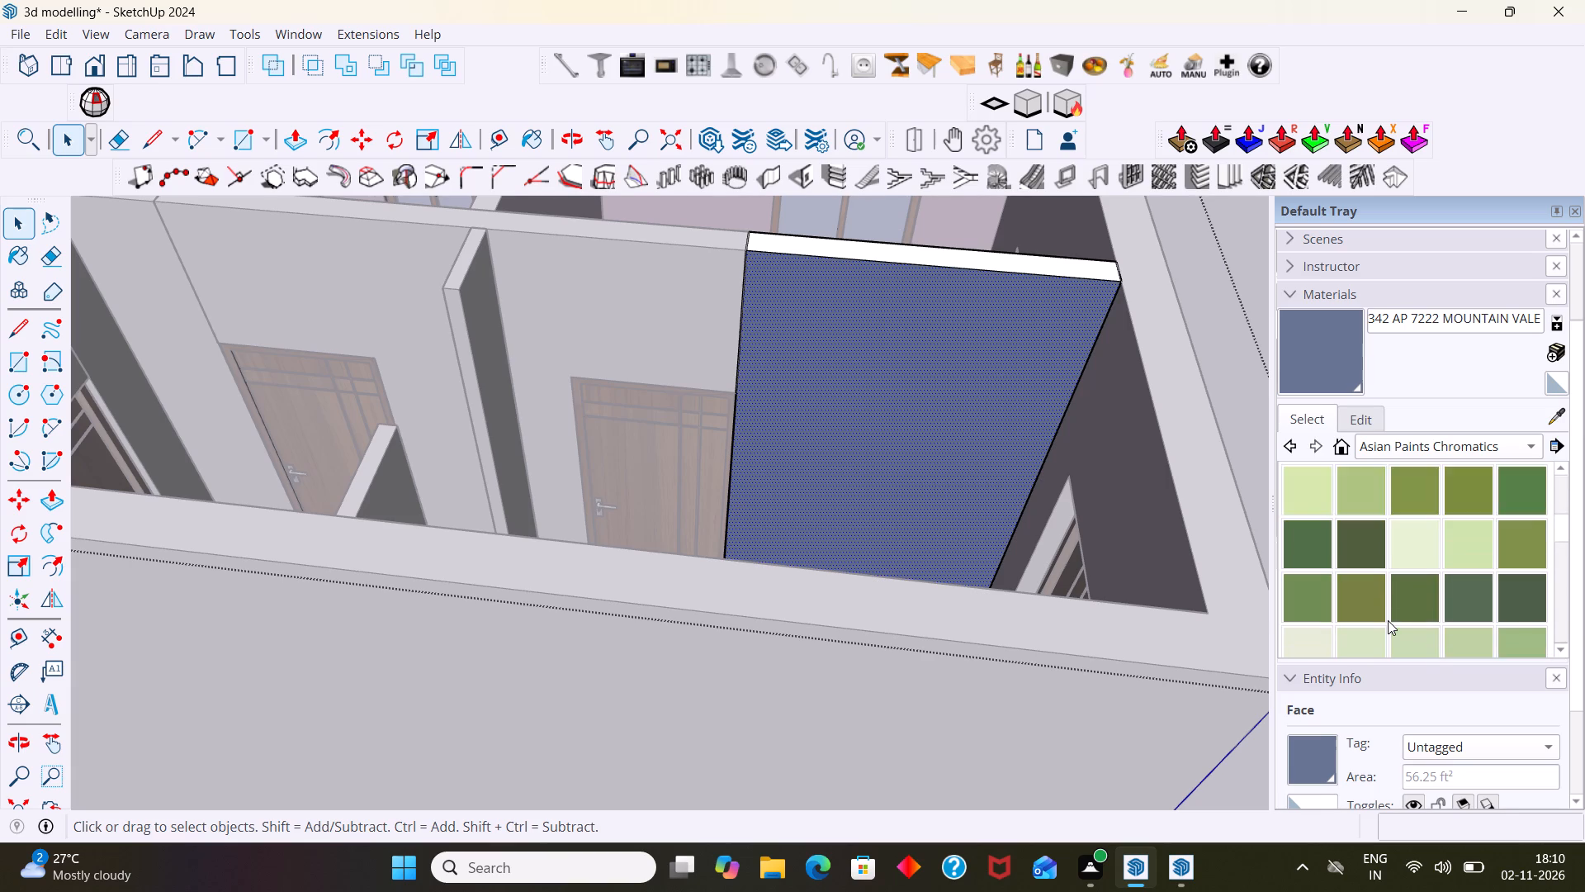
scroll(1388, 620, down, 1)
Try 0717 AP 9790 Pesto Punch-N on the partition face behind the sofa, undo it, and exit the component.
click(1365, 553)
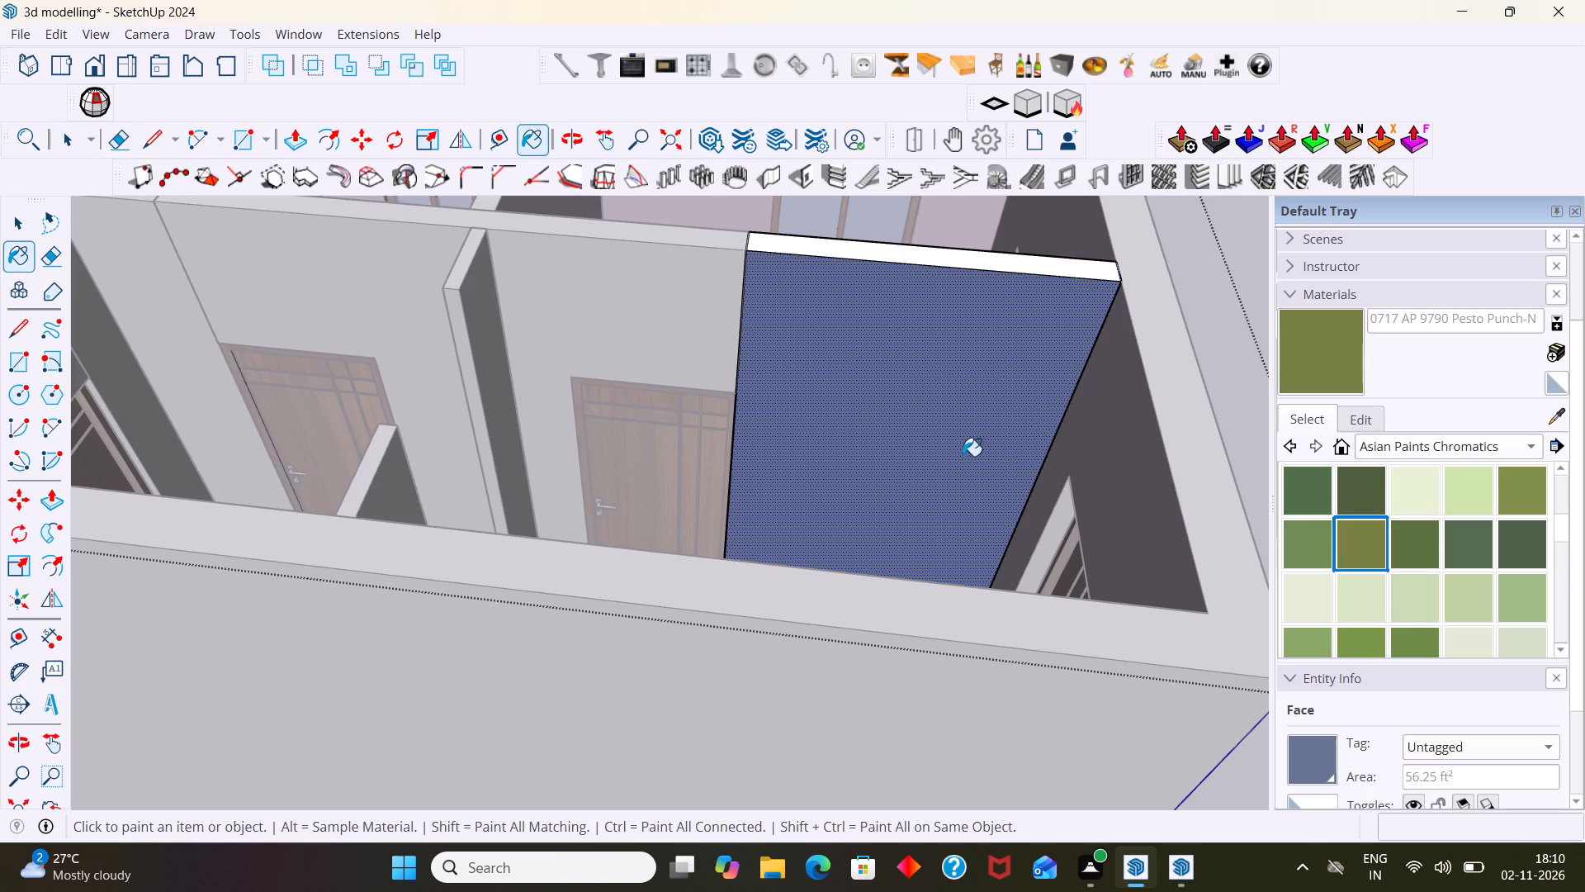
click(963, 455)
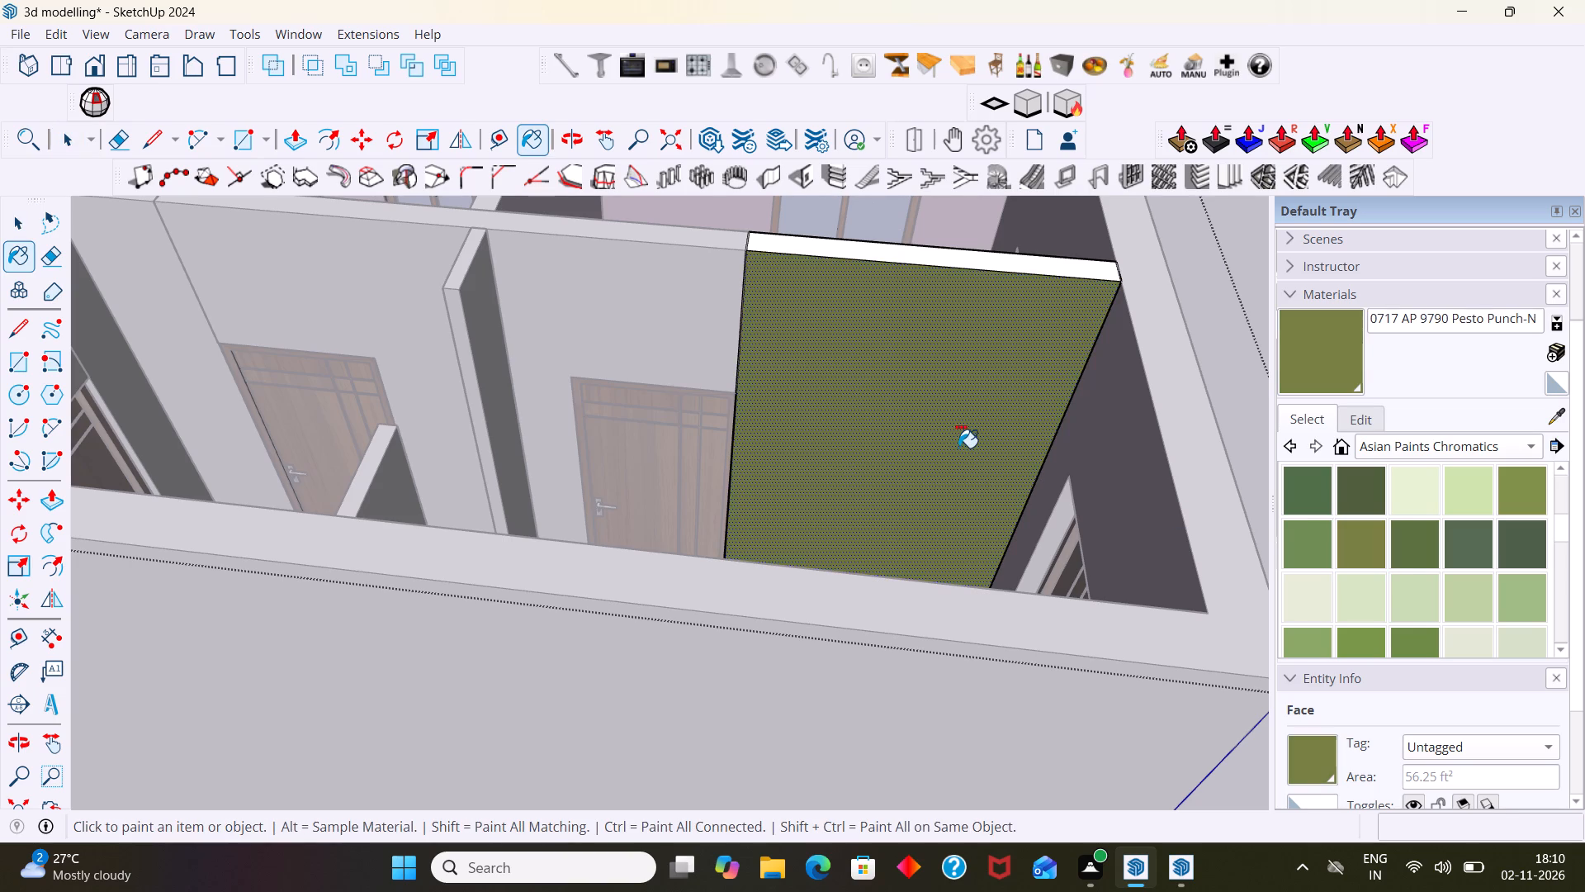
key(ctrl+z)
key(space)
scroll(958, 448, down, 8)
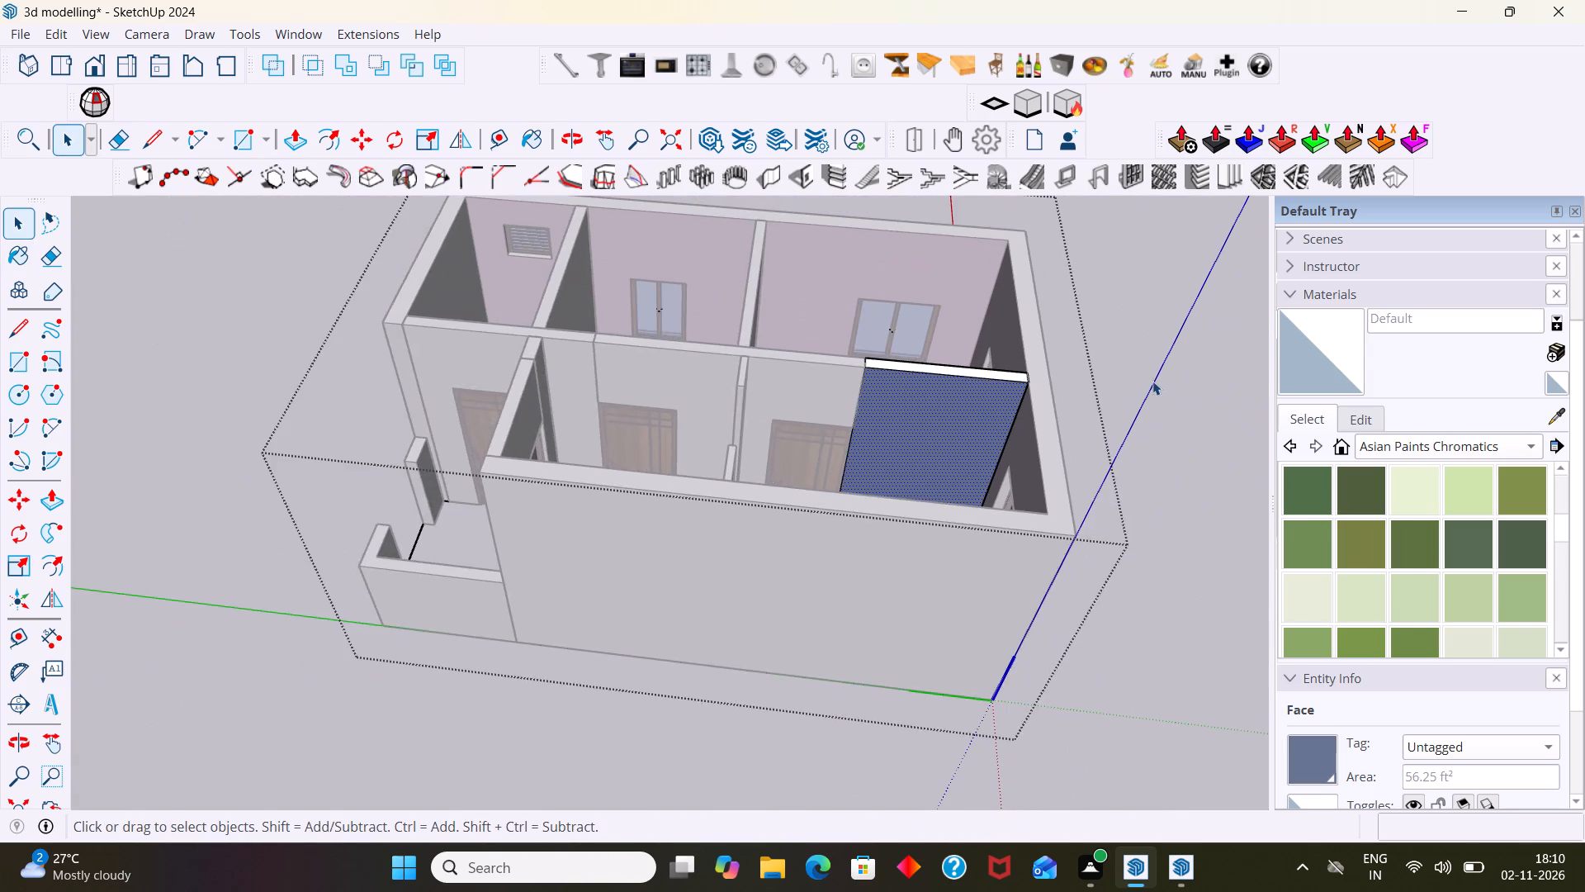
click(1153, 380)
Paint the blue partition face behind the sofa with 0717 AP 9790 Pesto Punch-N and exit the house component.
scroll(958, 436, up, 6)
click(908, 428)
scroll(908, 428, up, 6)
double_click(908, 427)
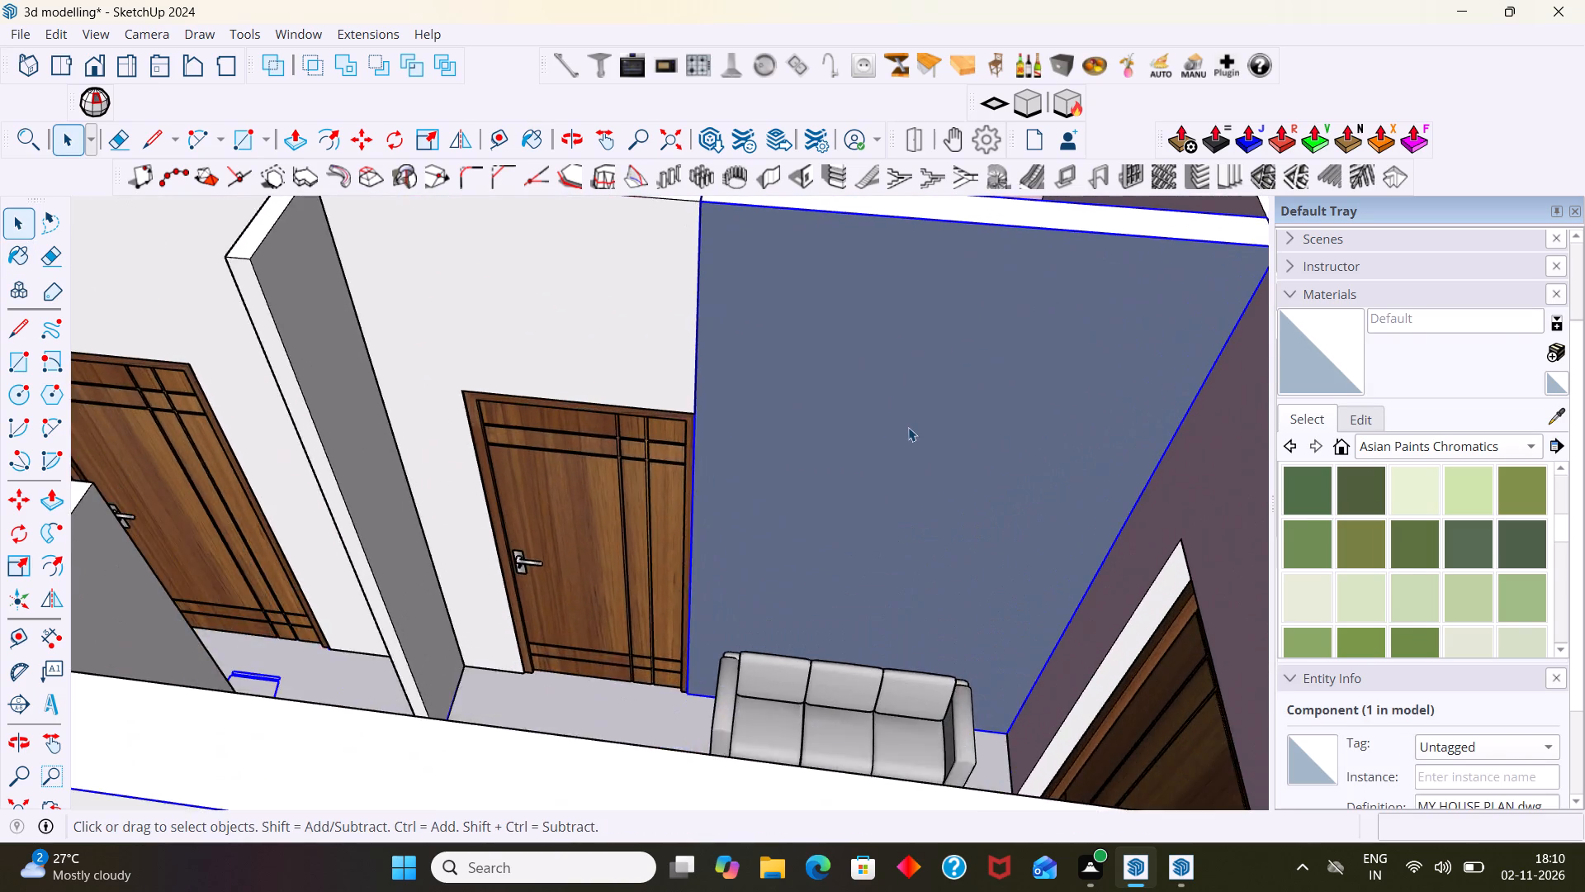
scroll(908, 429, up, 3)
click(908, 429)
scroll(906, 445, down, 3)
click(1350, 551)
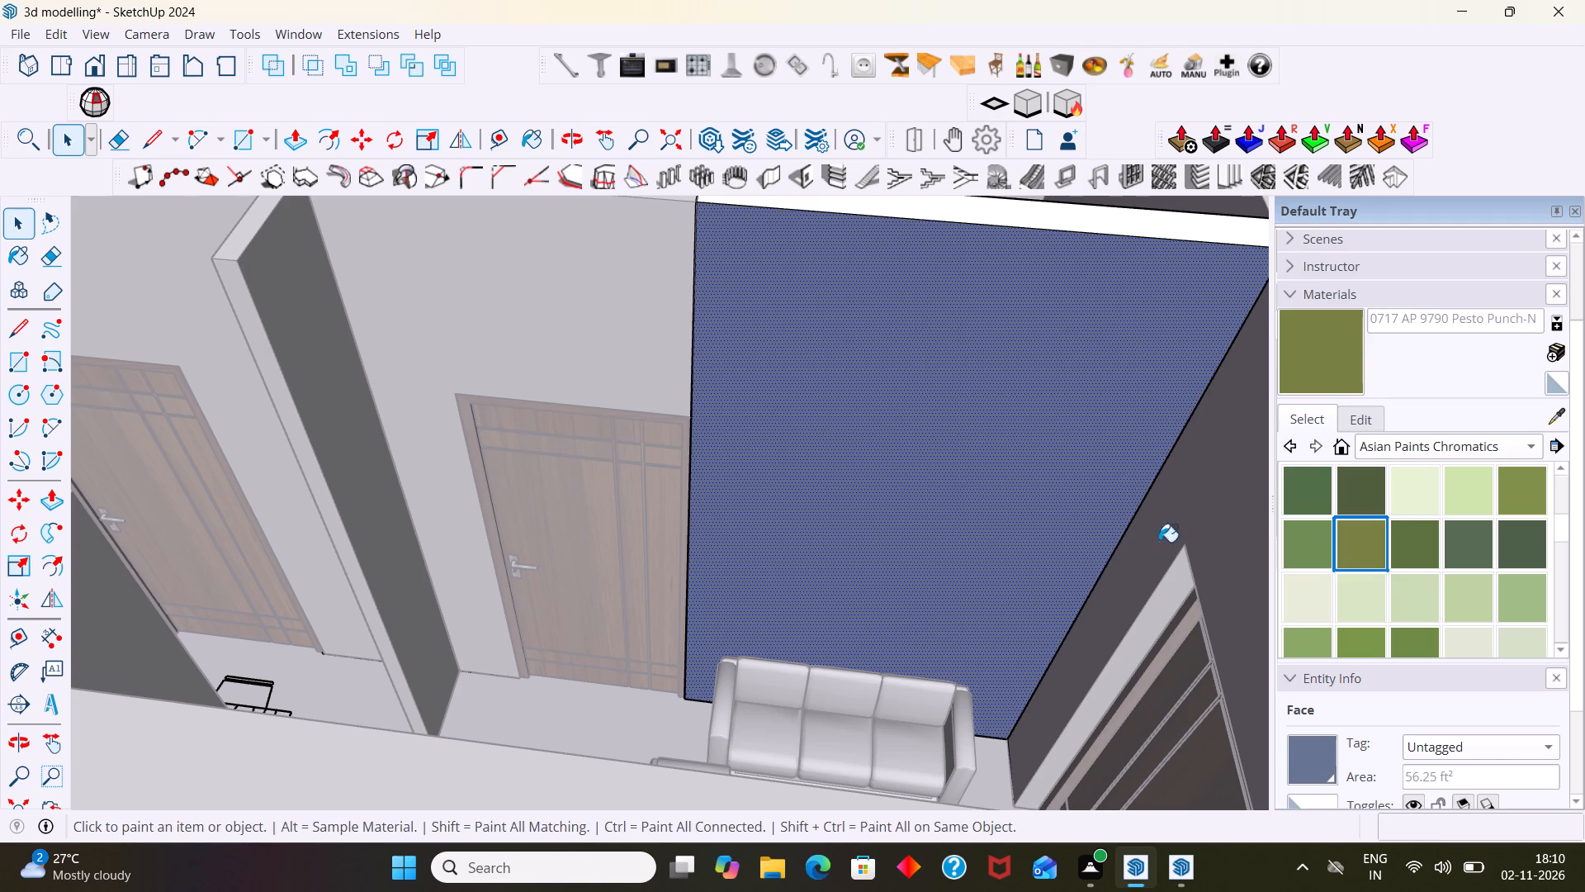
click(1014, 521)
key(space)
scroll(1005, 533, down, 8)
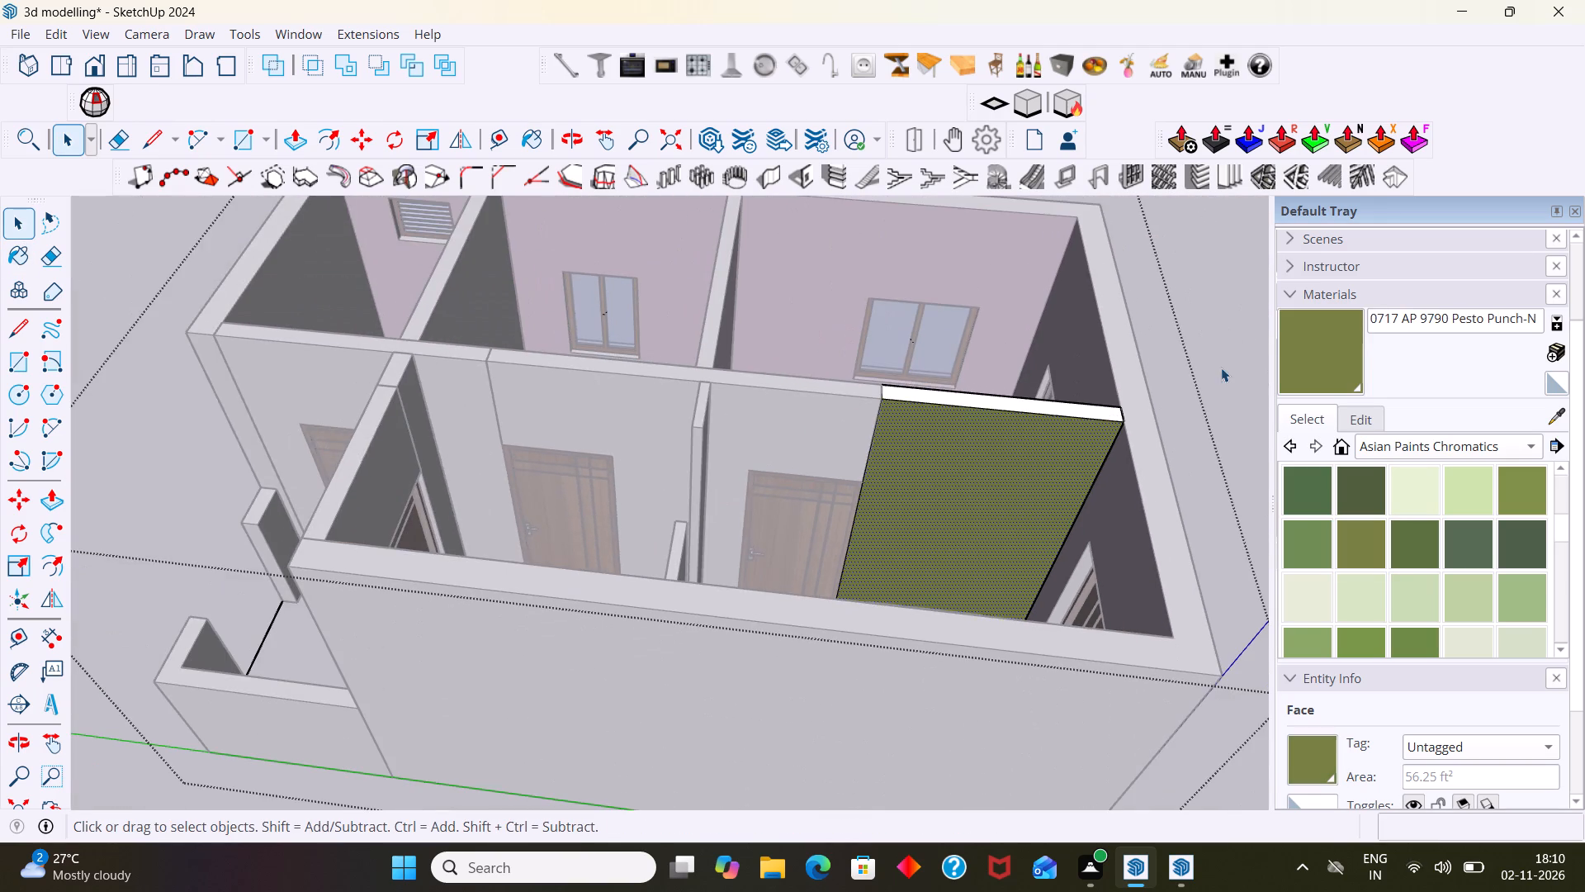
click(1217, 363)
Examine the olive green accent wall against the sofa, interior doors and adjoining pink entrance-door wall from several angles.
scroll(1042, 475, up, 6)
middle_drag(1031, 510, 960, 488)
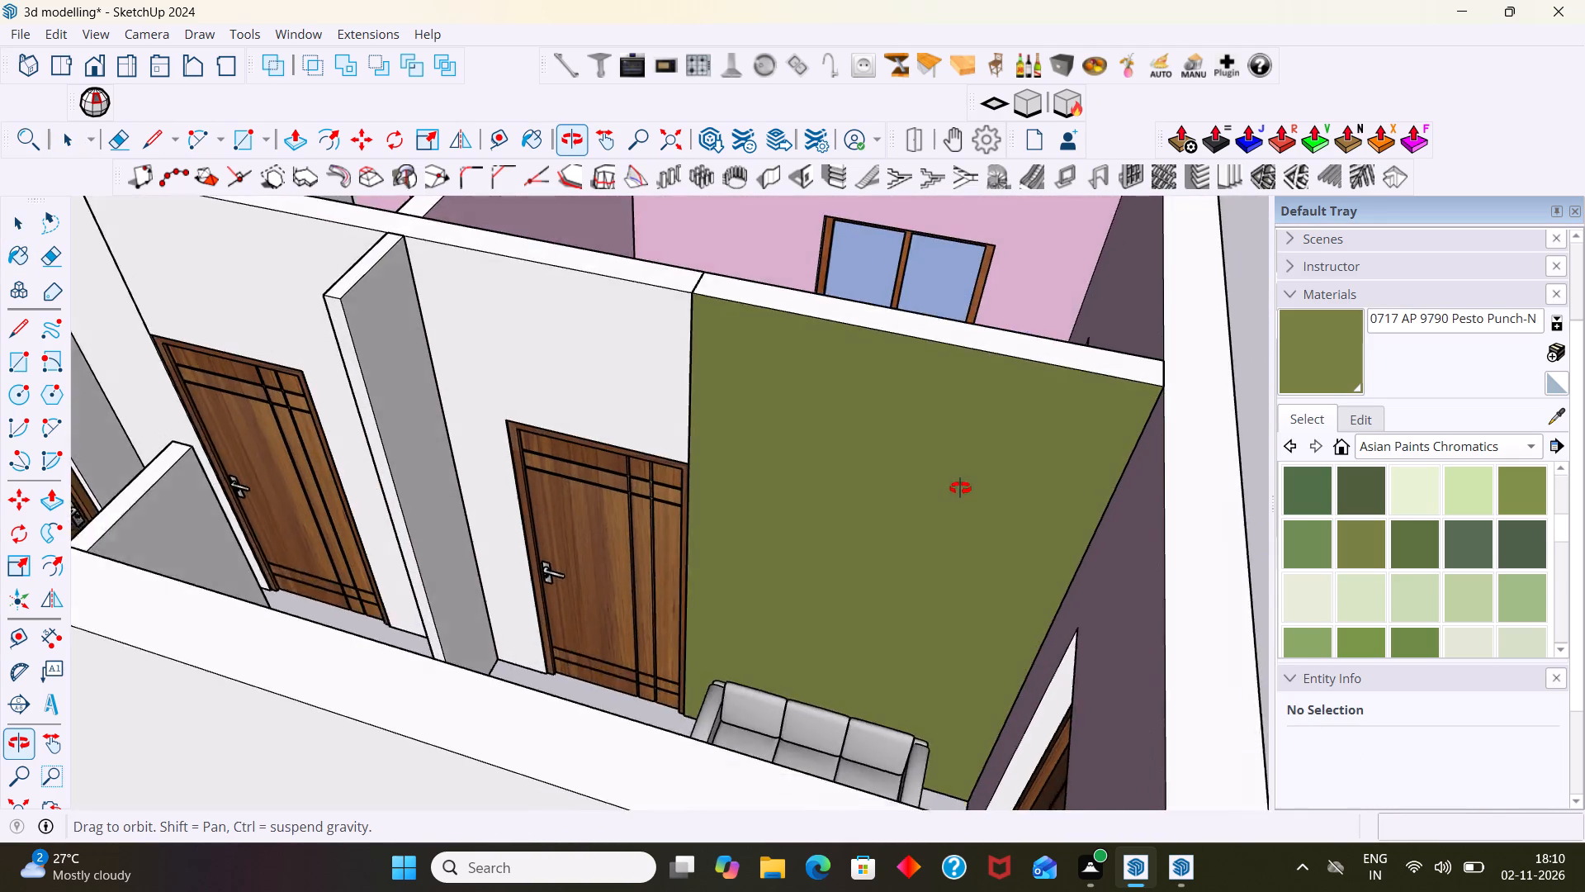
middle_drag(960, 488, 977, 477)
scroll(950, 496, up, 4)
scroll(942, 505, down, 7)
middle_drag(933, 511, 949, 562)
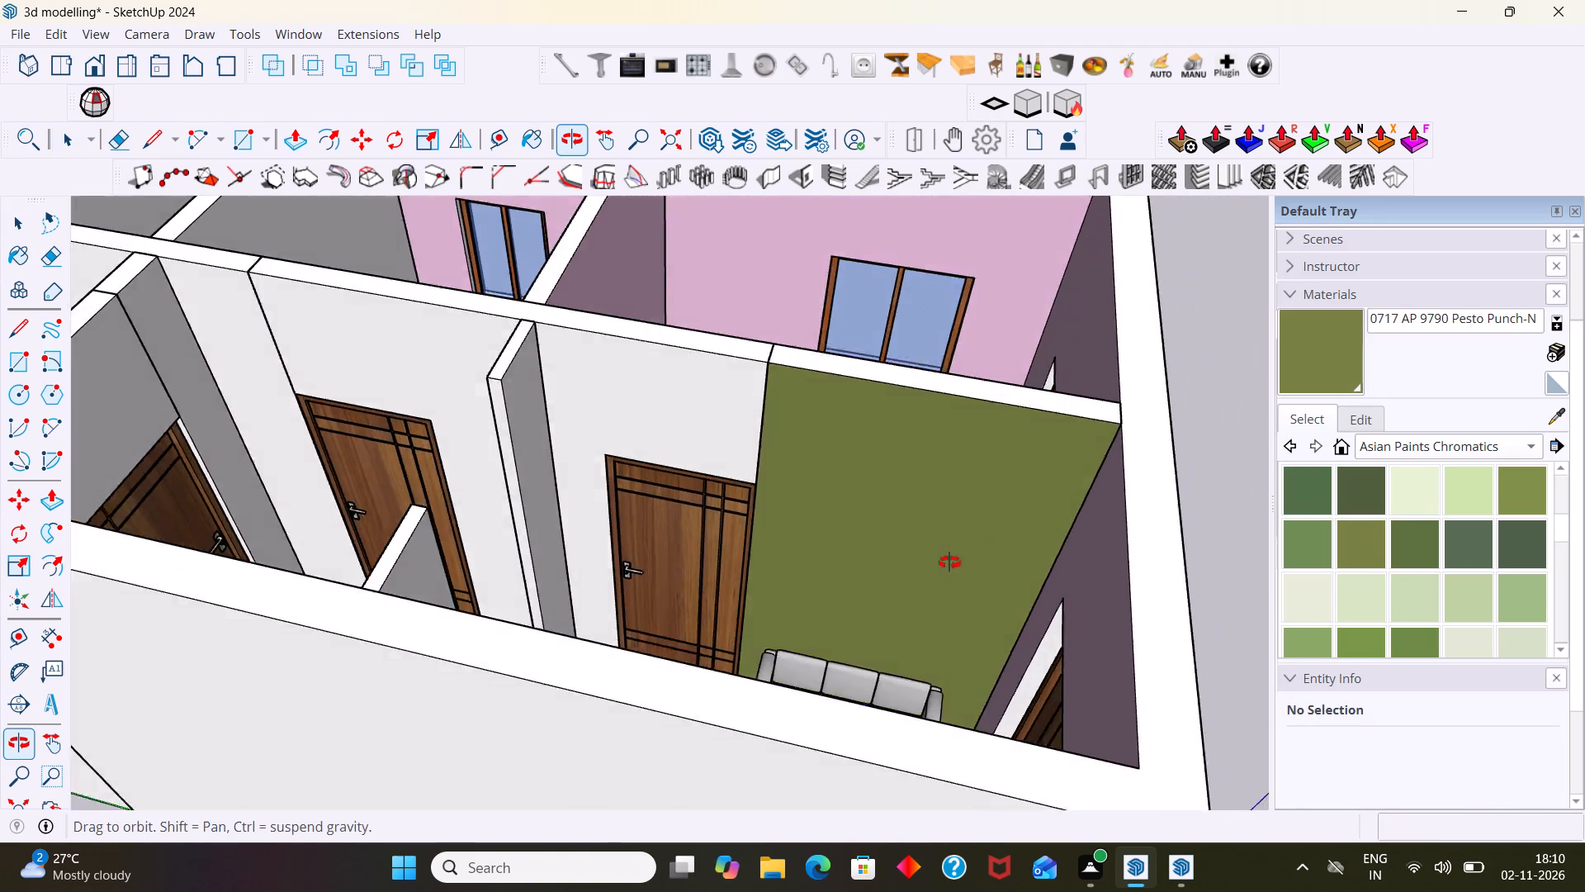
middle_drag(949, 562, 982, 521)
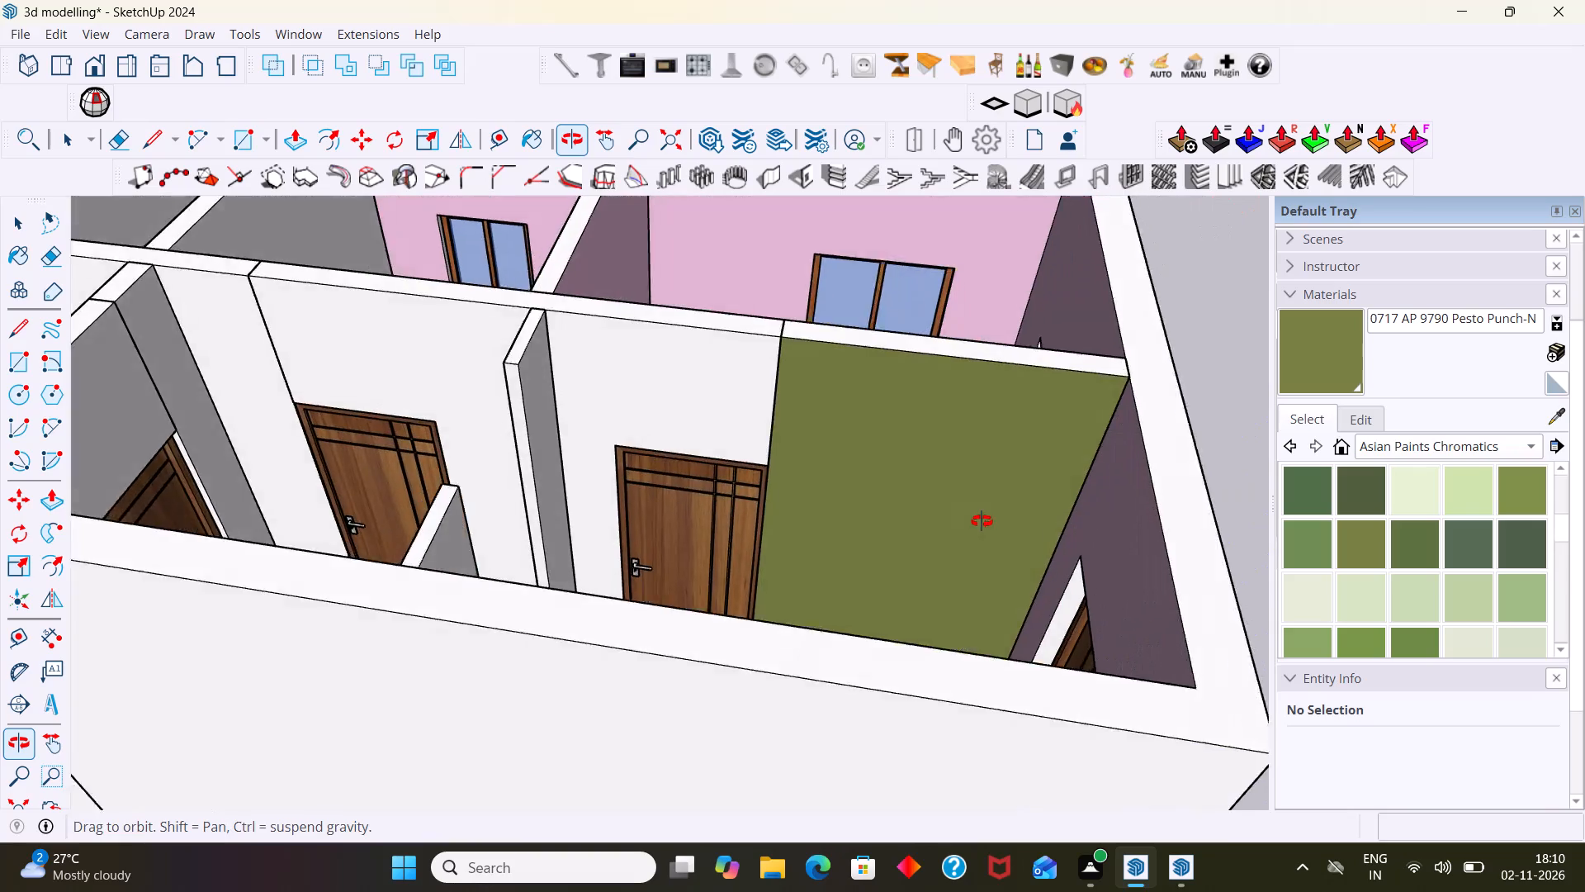
middle_drag(982, 521, 1001, 514)
scroll(960, 496, up, 5)
middle_drag(954, 510, 1107, 551)
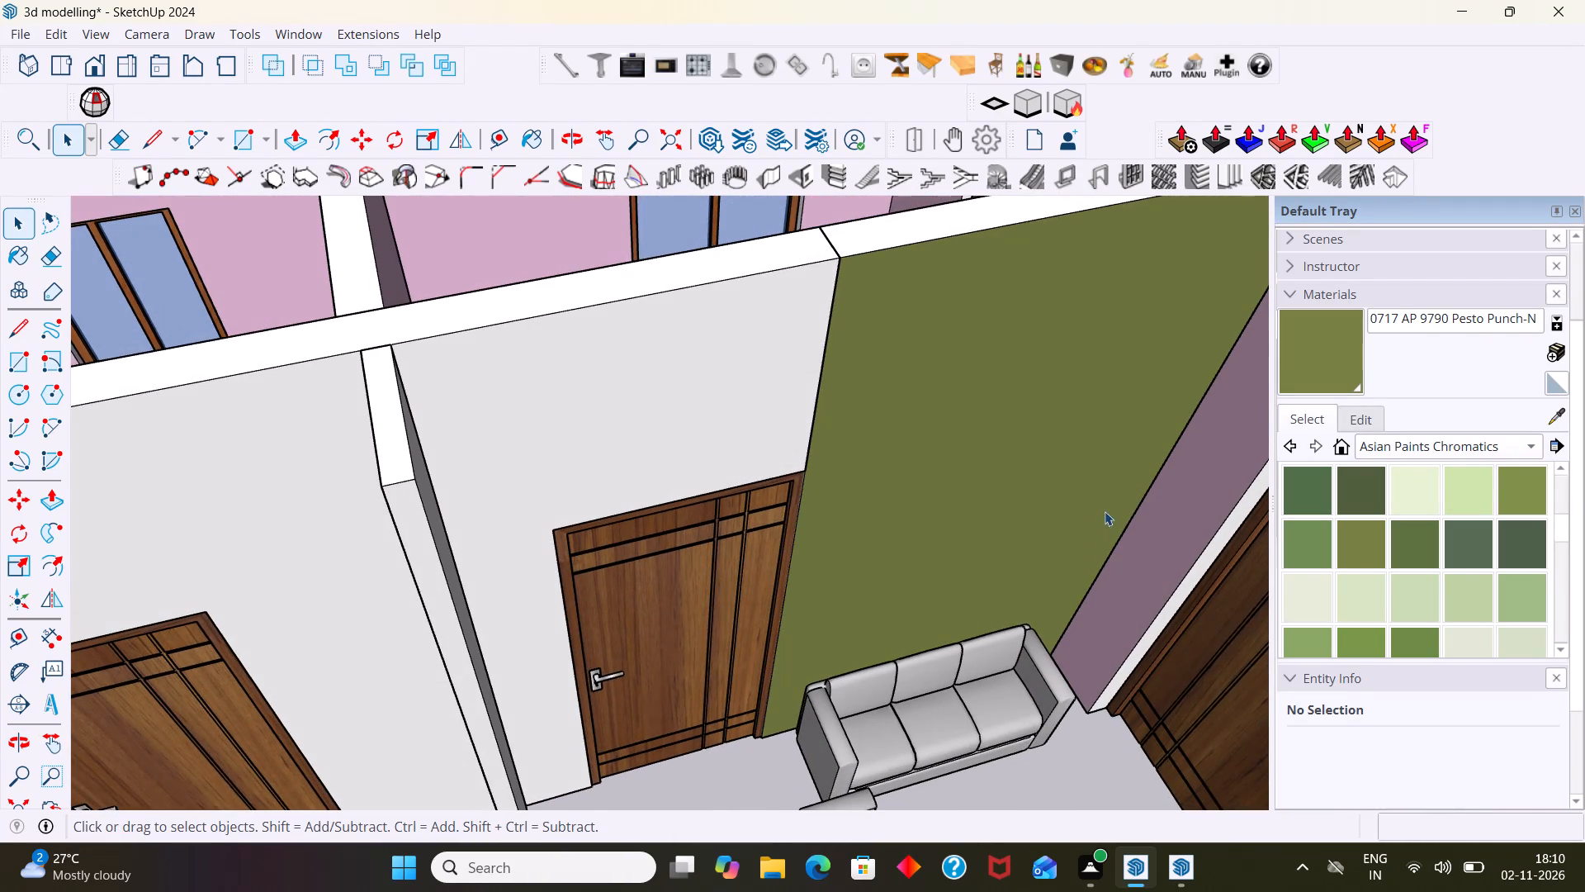
scroll(1069, 495, down, 3)
shift+middle_drag(1077, 495, 784, 520)
scroll(782, 521, down, 3)
middle_drag(782, 562, 1125, 617)
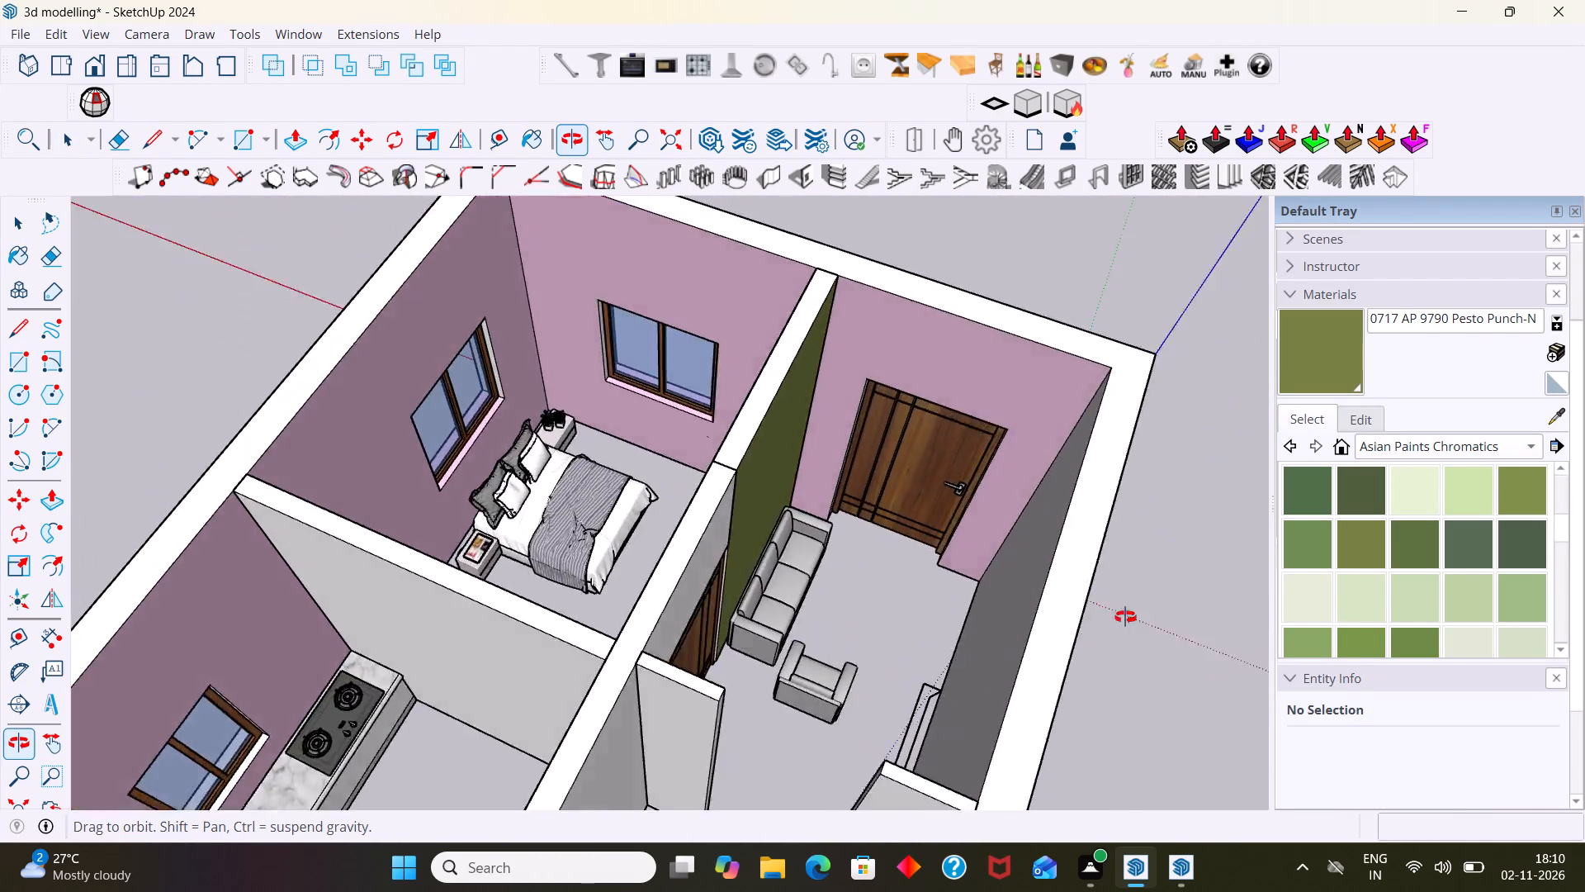
middle_drag(1125, 617, 563, 572)
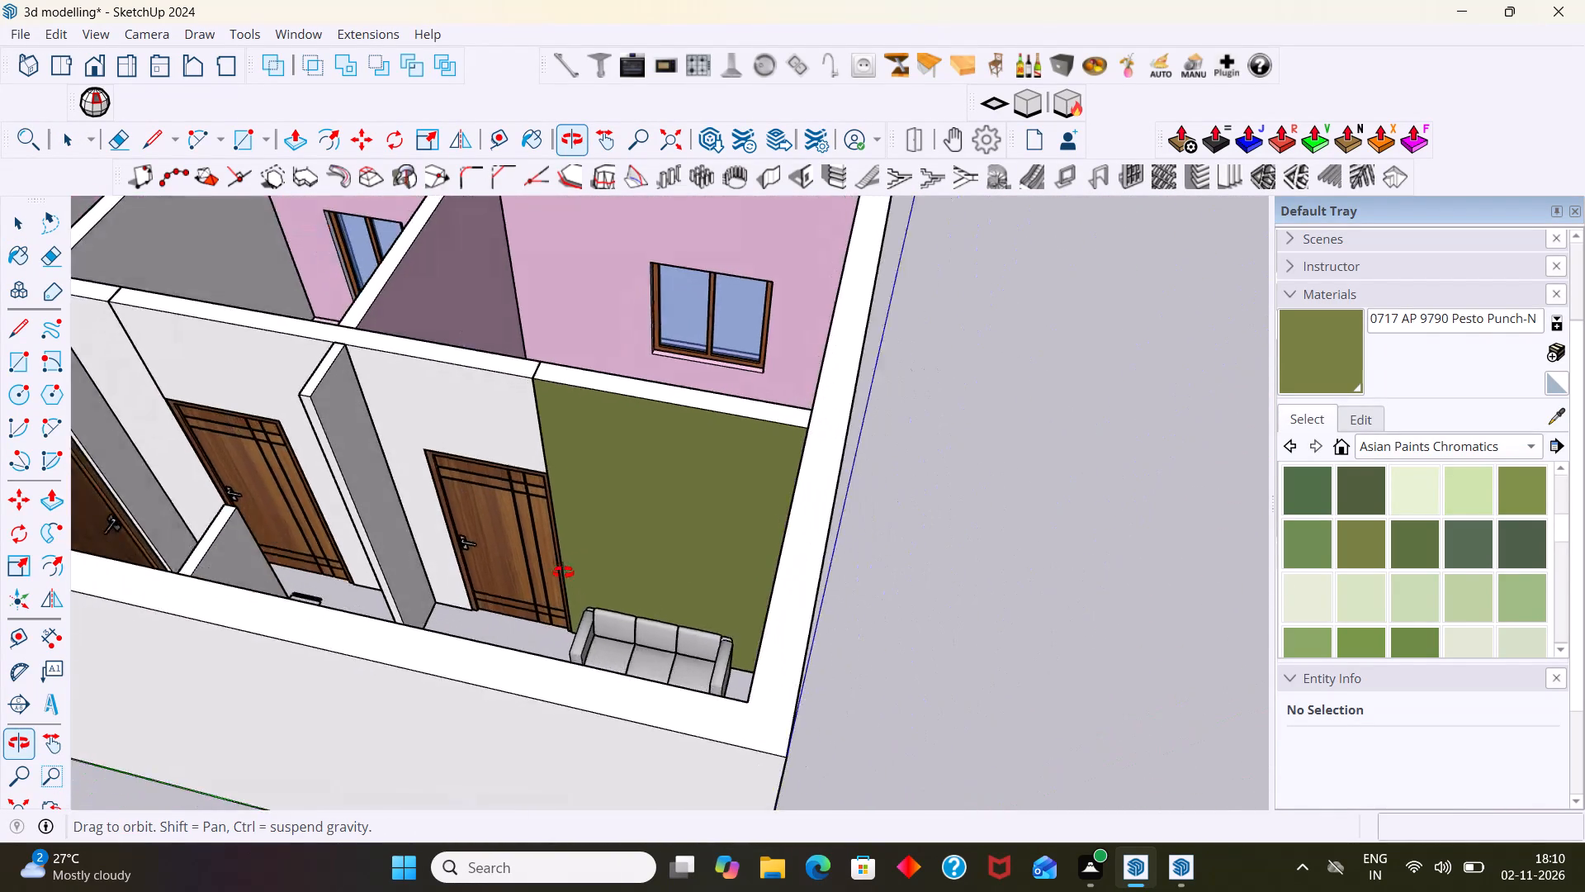
middle_drag(563, 572, 792, 527)
scroll(736, 509, up, 7)
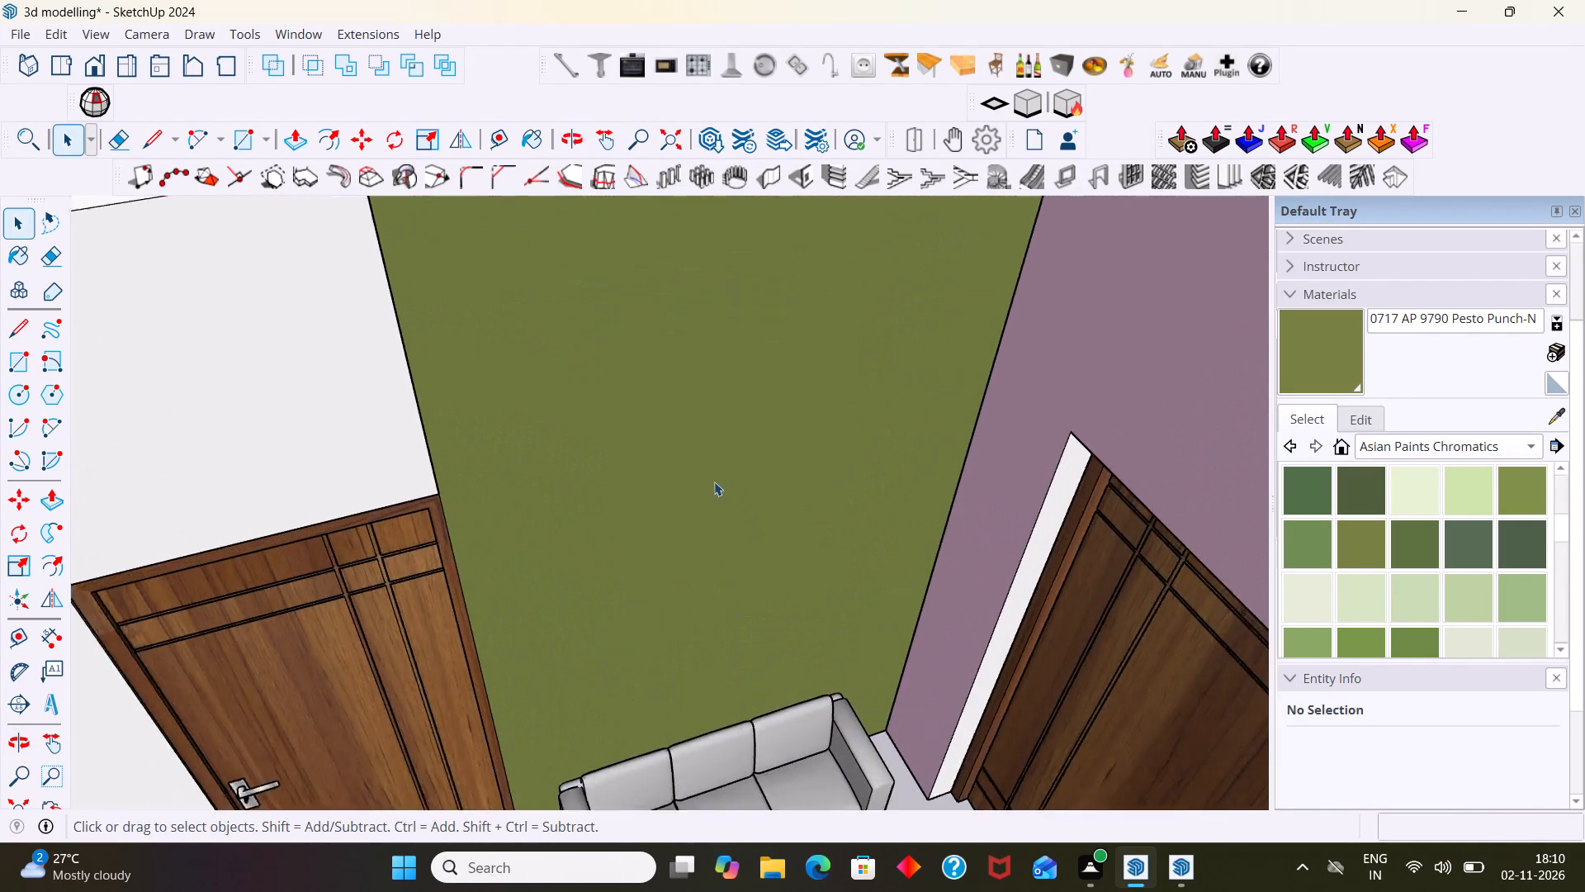
scroll(714, 482, up, 5)
middle_drag(731, 505, 662, 401)
scroll(665, 399, down, 7)
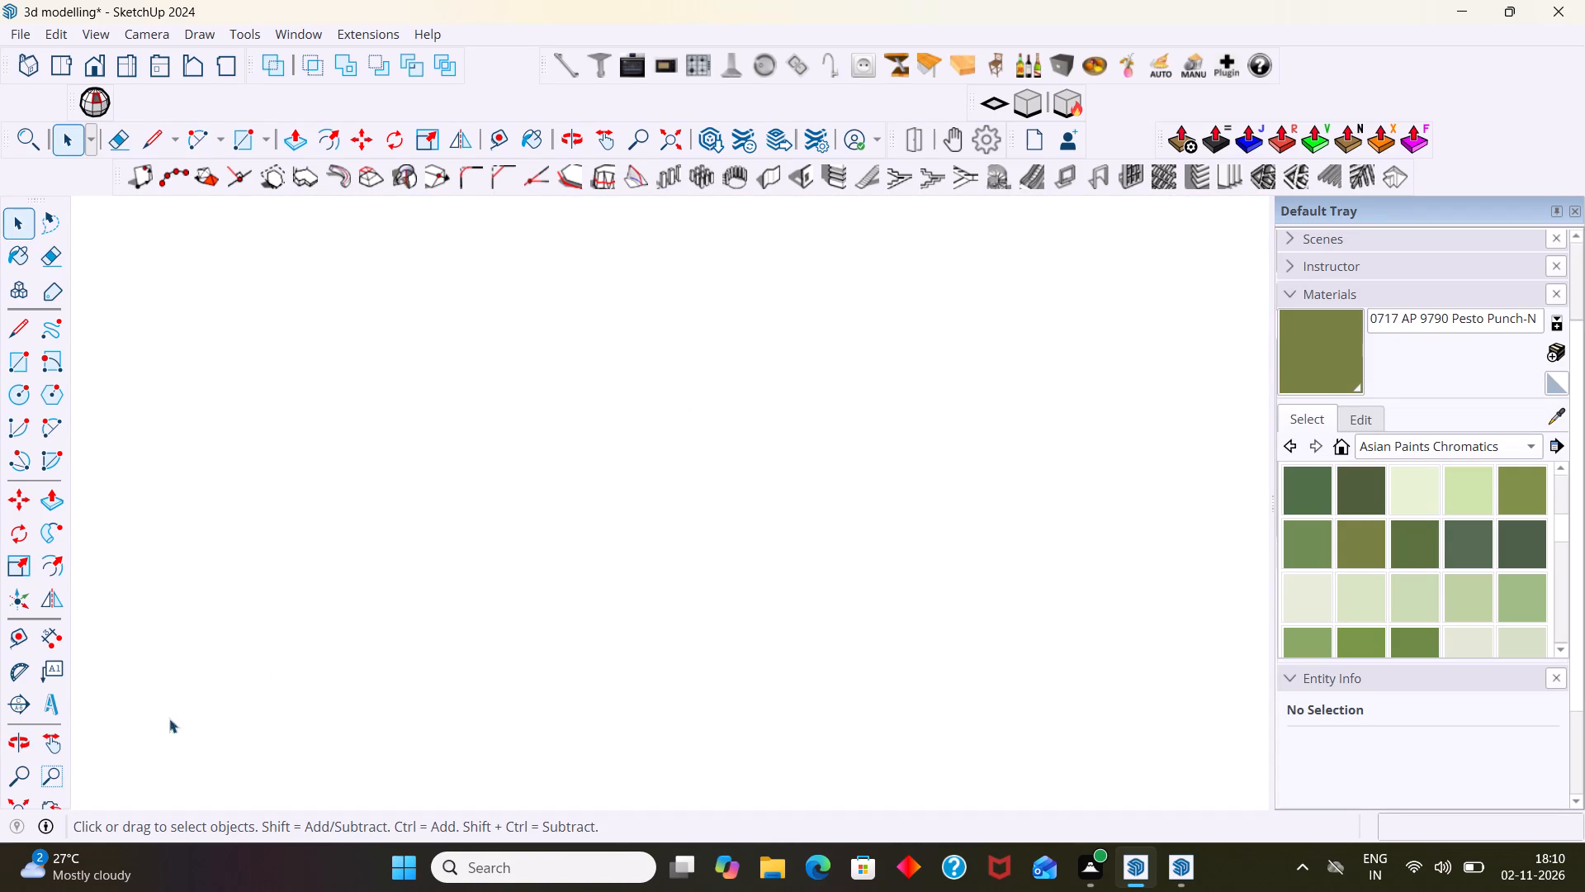
Fit the whole house in view and review the olive accent wall up close and alongside the other rooms.
click(15, 799)
scroll(93, 740, down, 6)
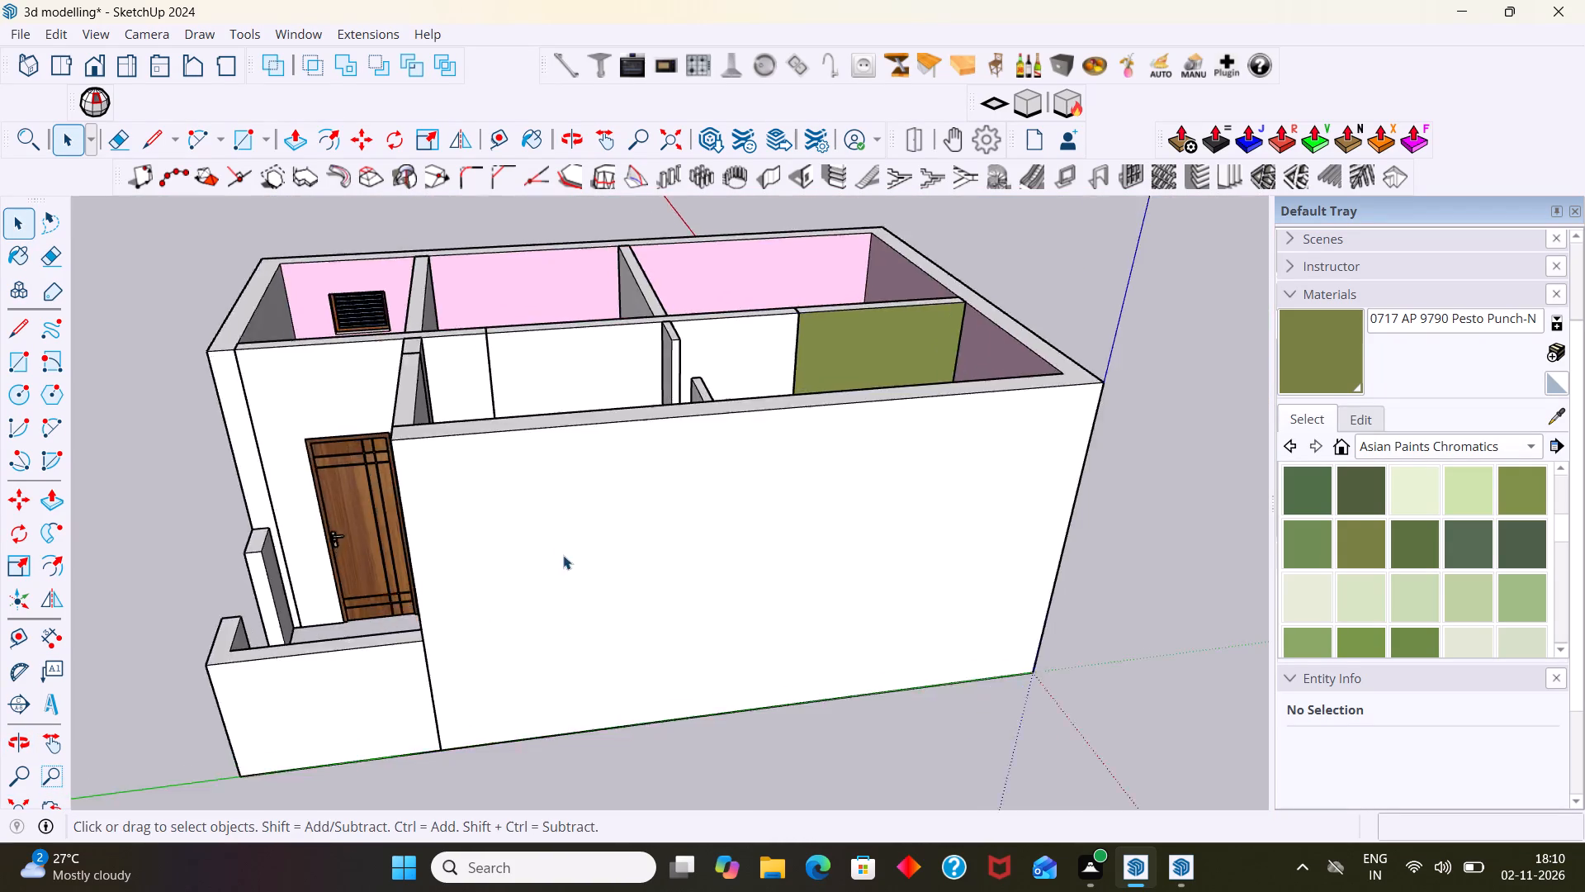
scroll(563, 555, down, 5)
middle_drag(687, 471, 709, 676)
scroll(752, 460, up, 16)
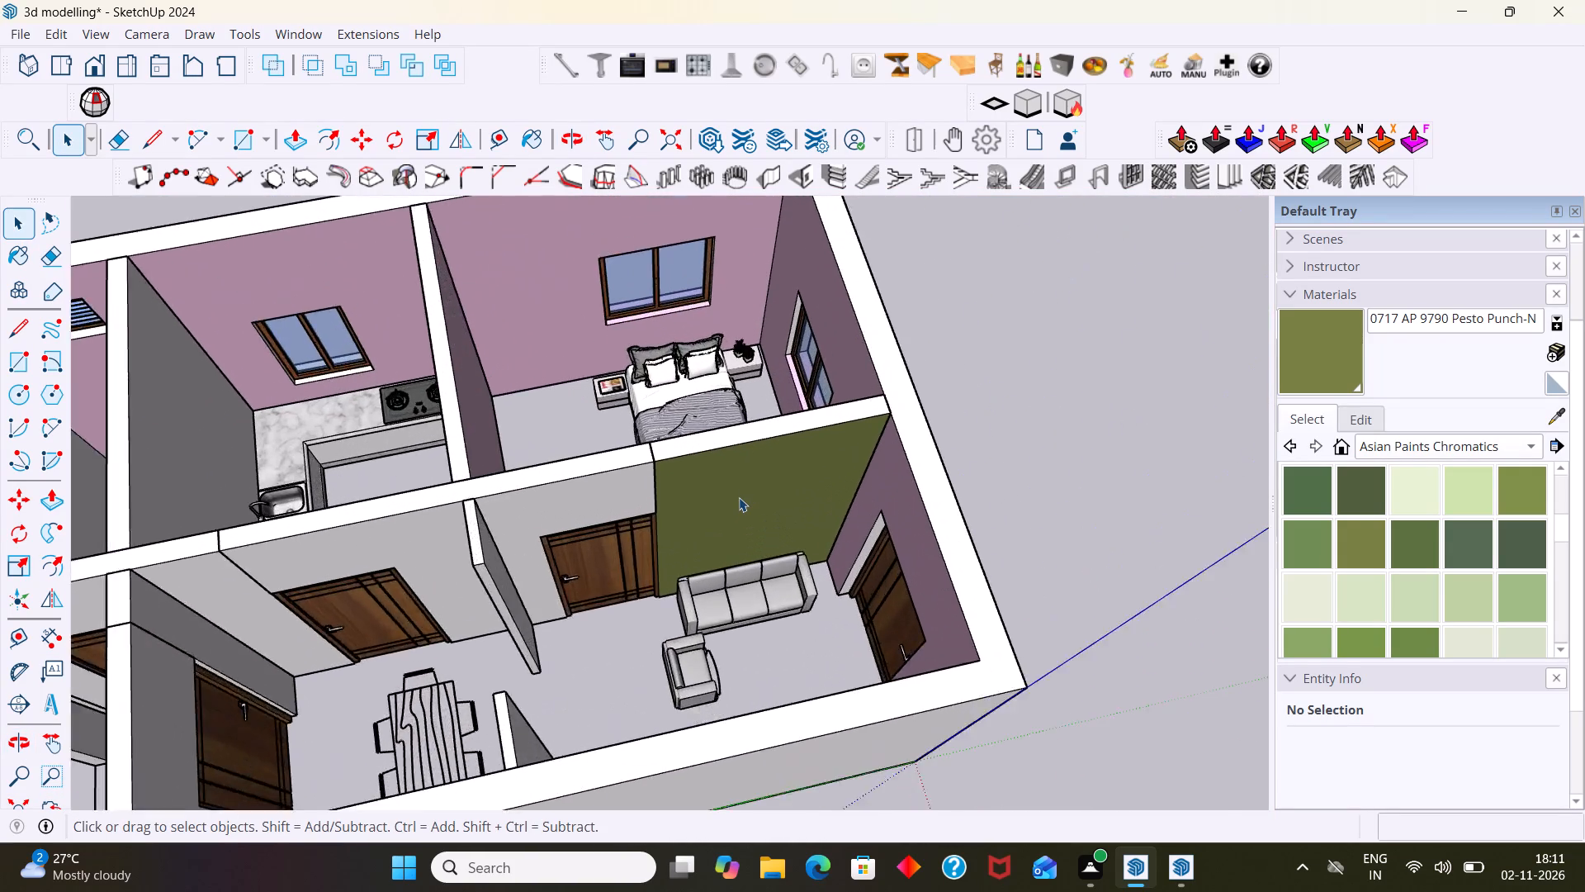
scroll(739, 497, up, 4)
middle_drag(745, 499, 740, 392)
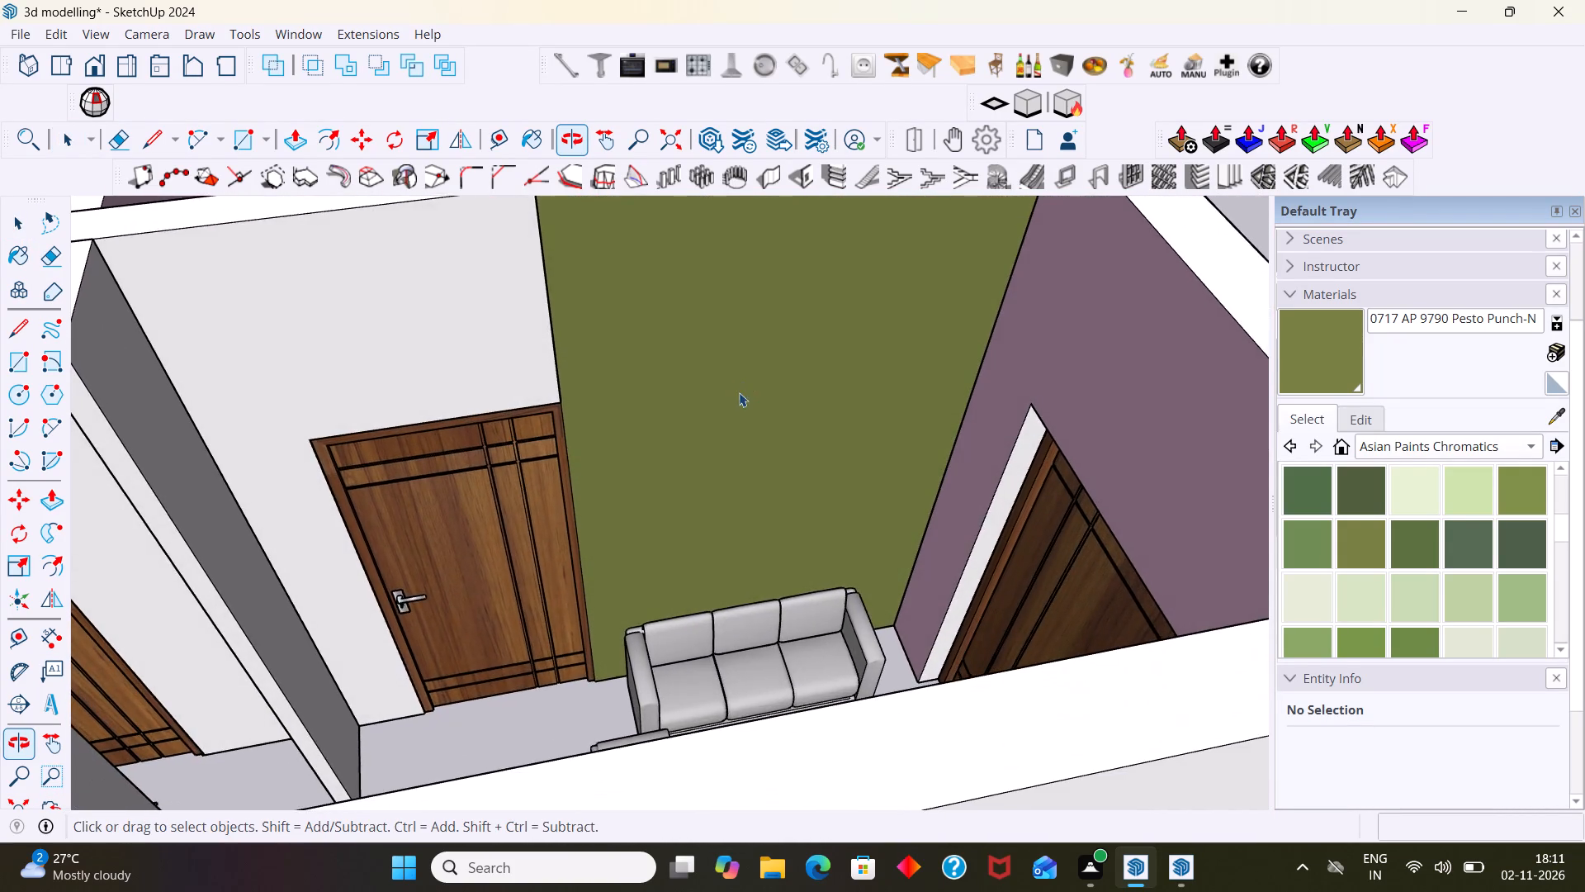
scroll(739, 392, down, 11)
middle_drag(763, 415, 807, 425)
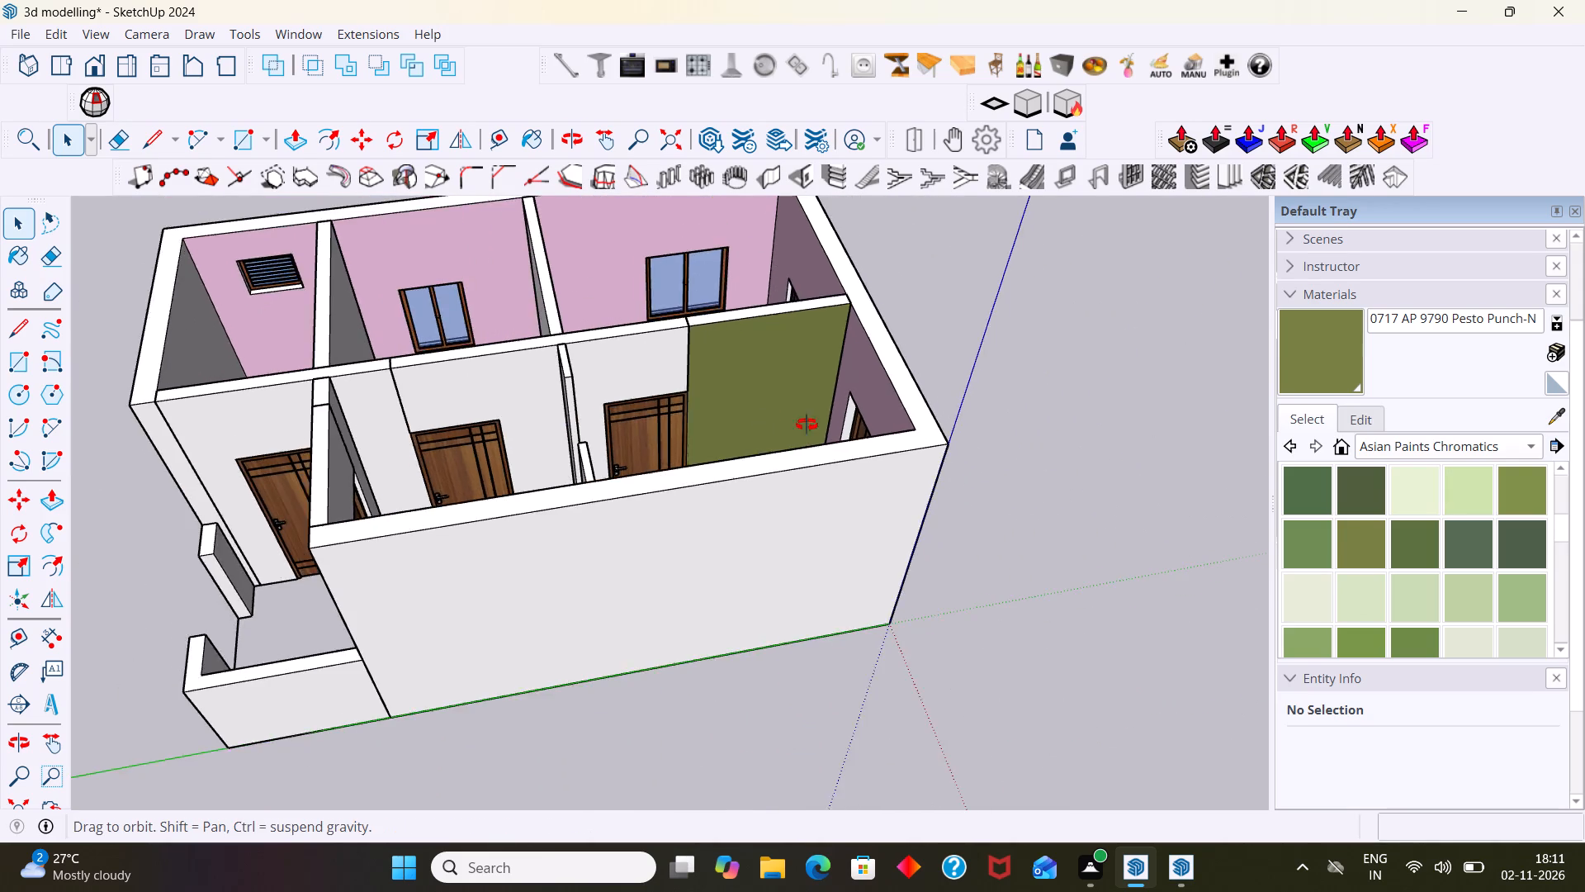
middle_drag(807, 425, 845, 431)
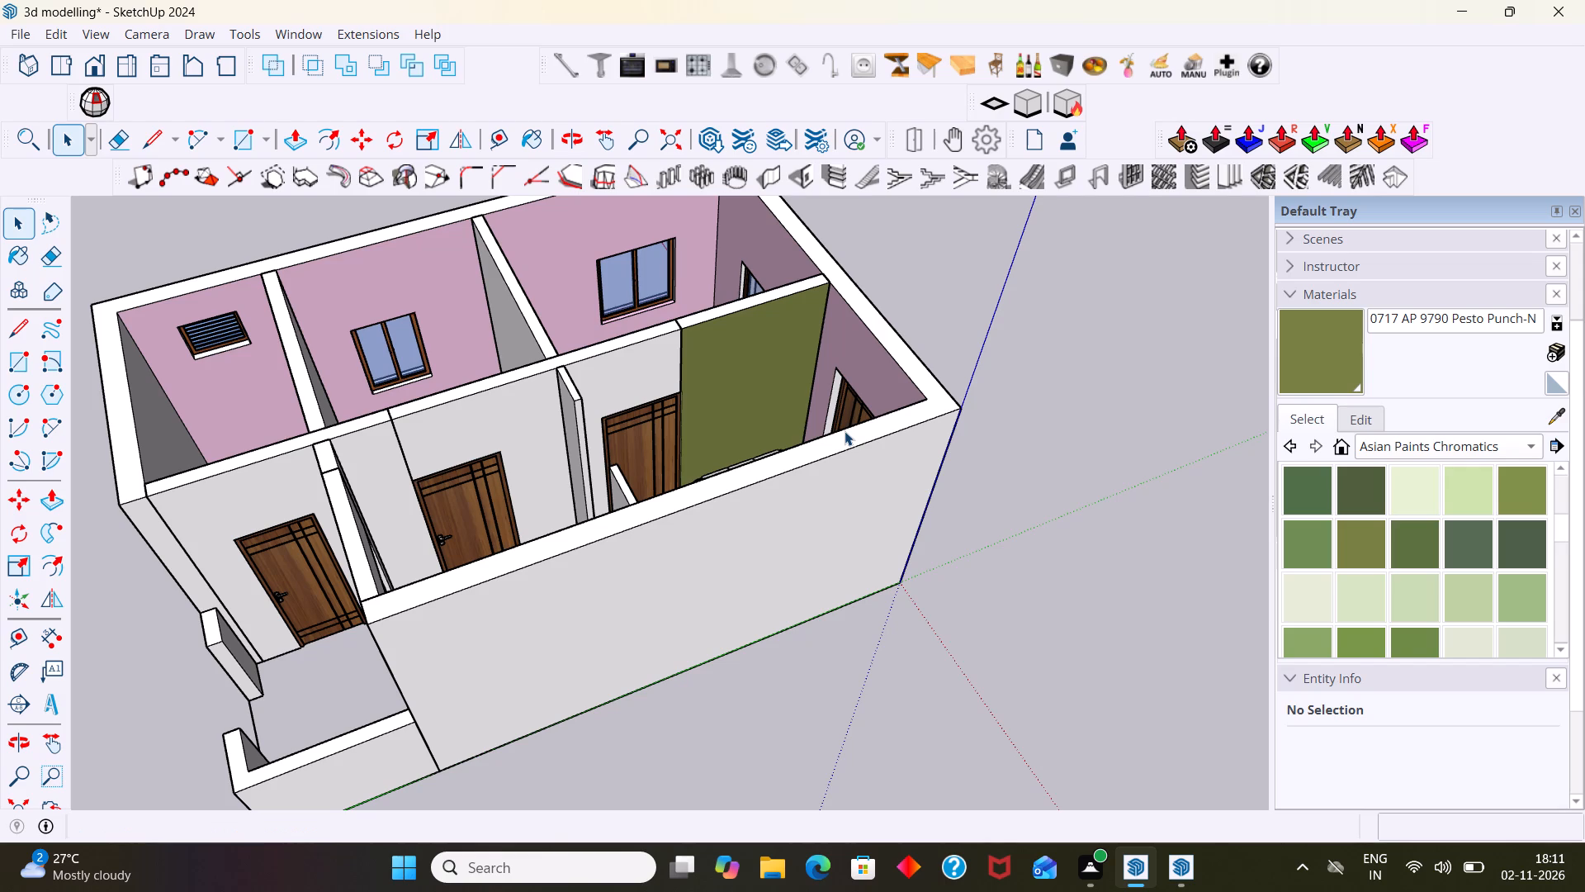
scroll(1194, 448, down, 4)
shift+middle_drag(1166, 483, 1053, 557)
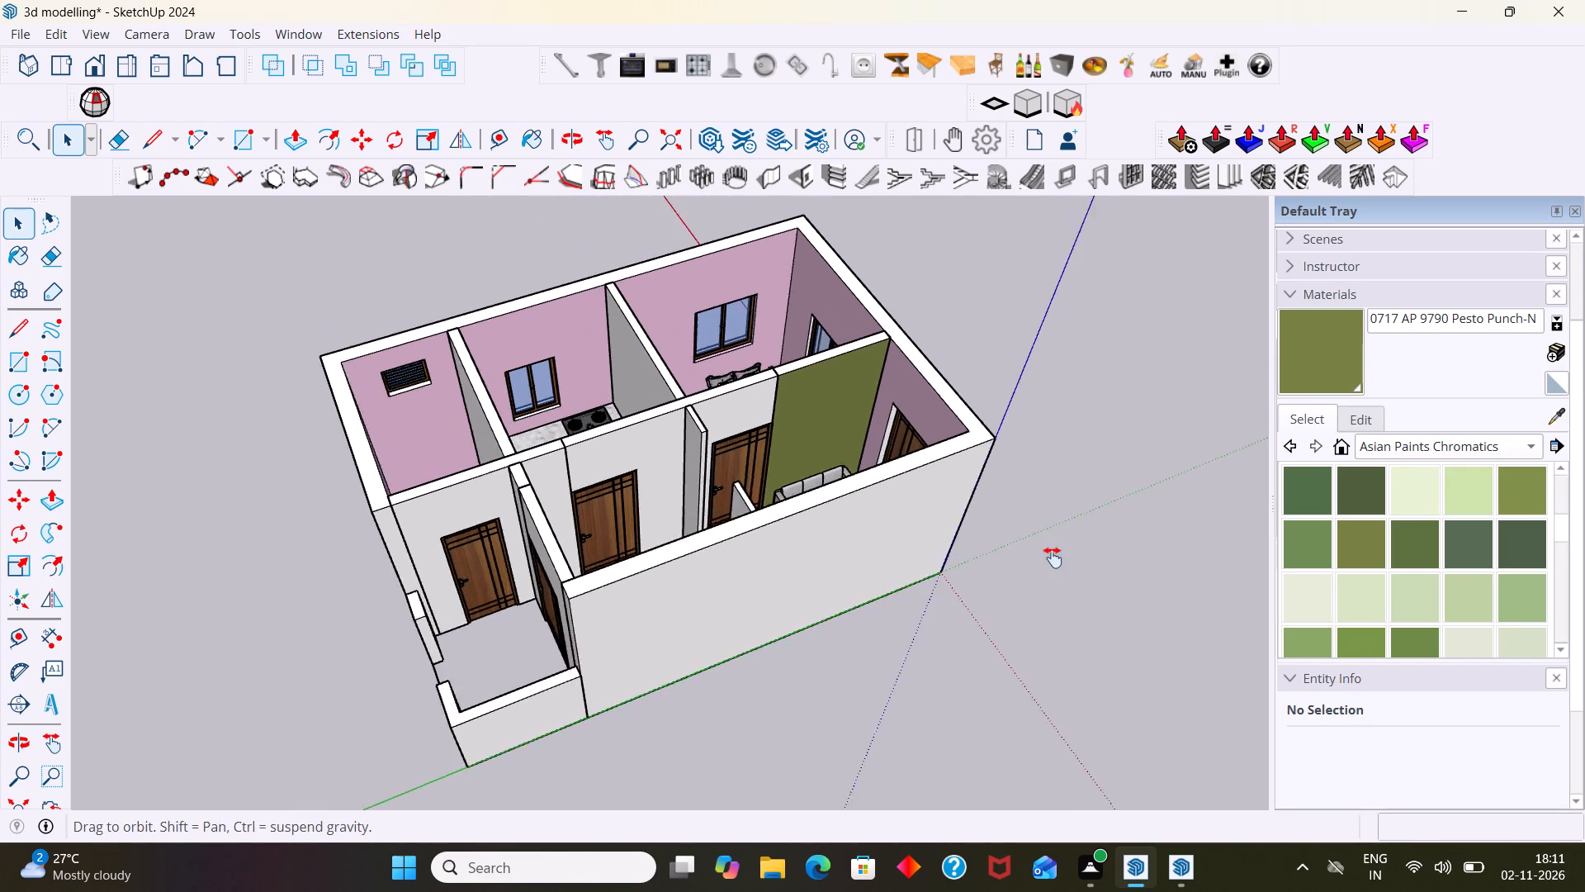
shift+middle_drag(1053, 557, 1048, 557)
scroll(1001, 548, up, 1)
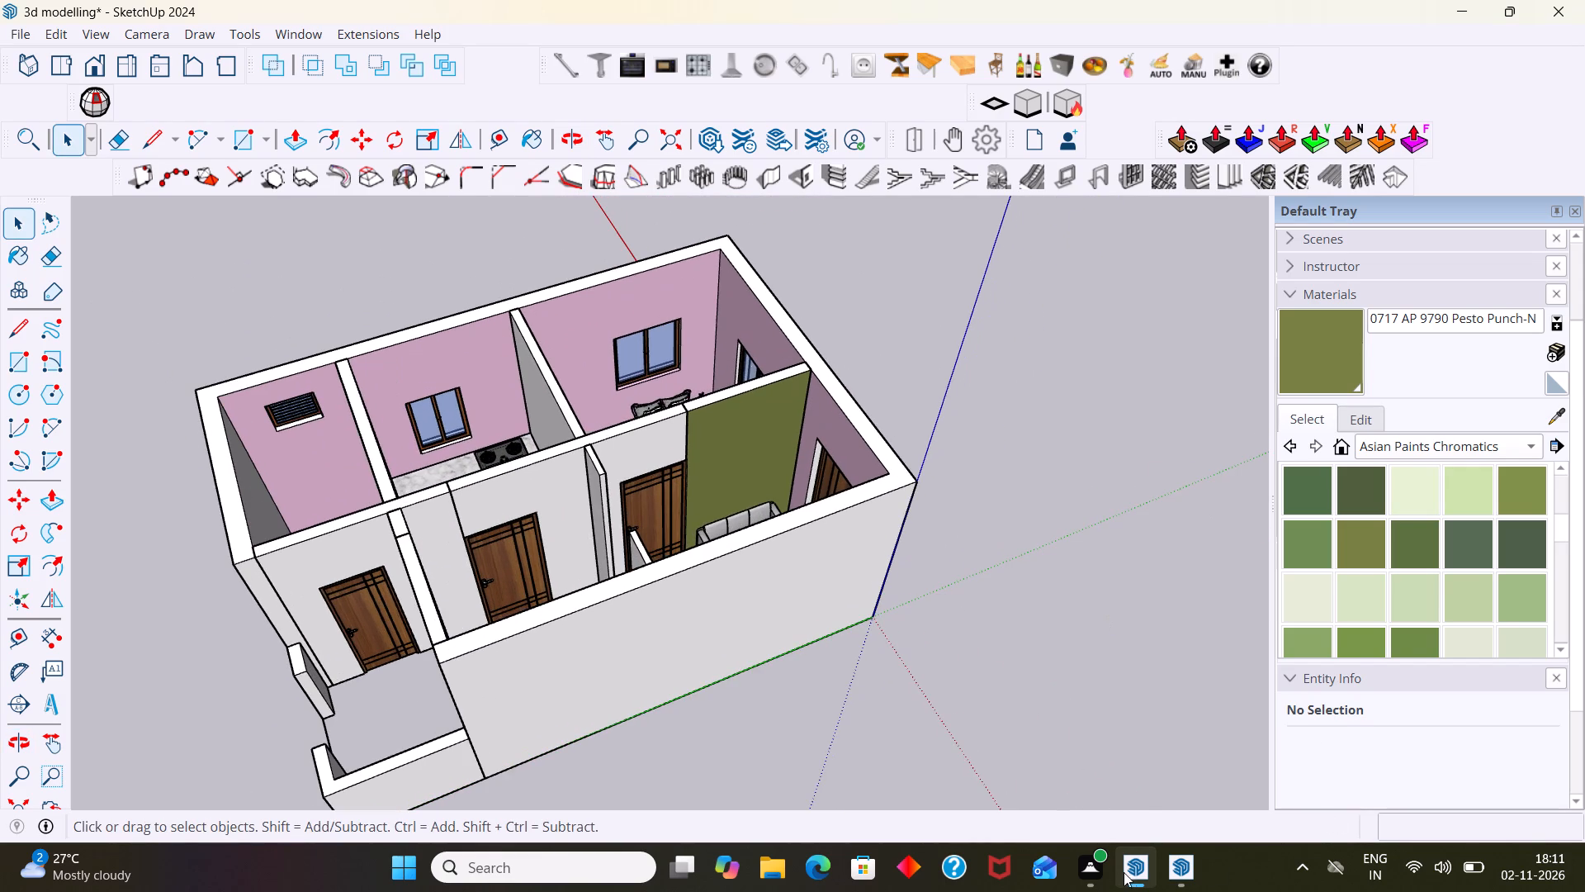
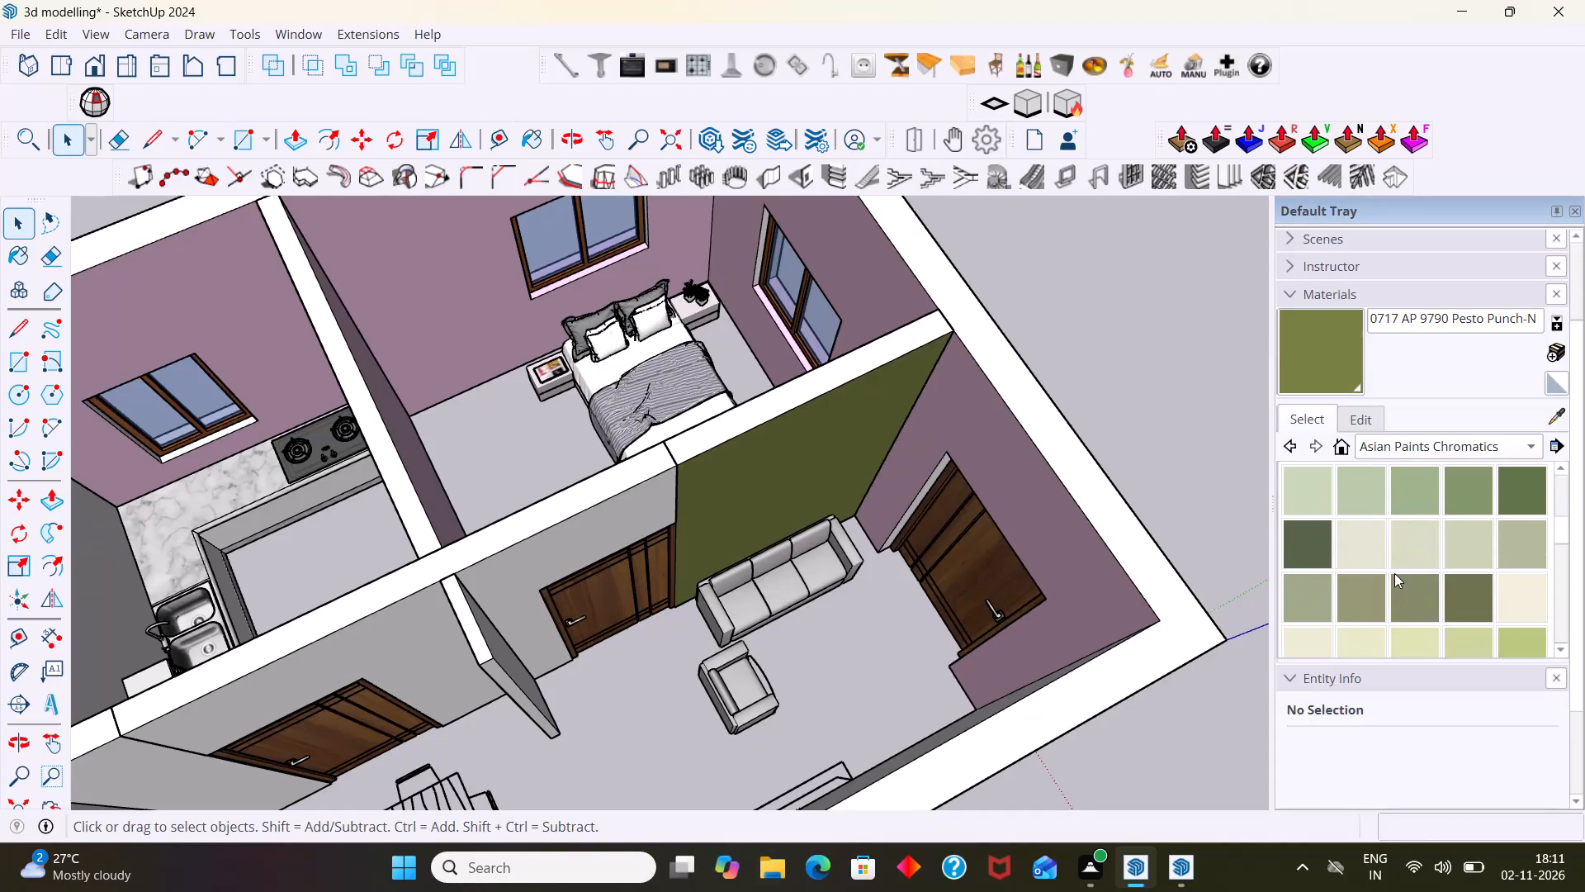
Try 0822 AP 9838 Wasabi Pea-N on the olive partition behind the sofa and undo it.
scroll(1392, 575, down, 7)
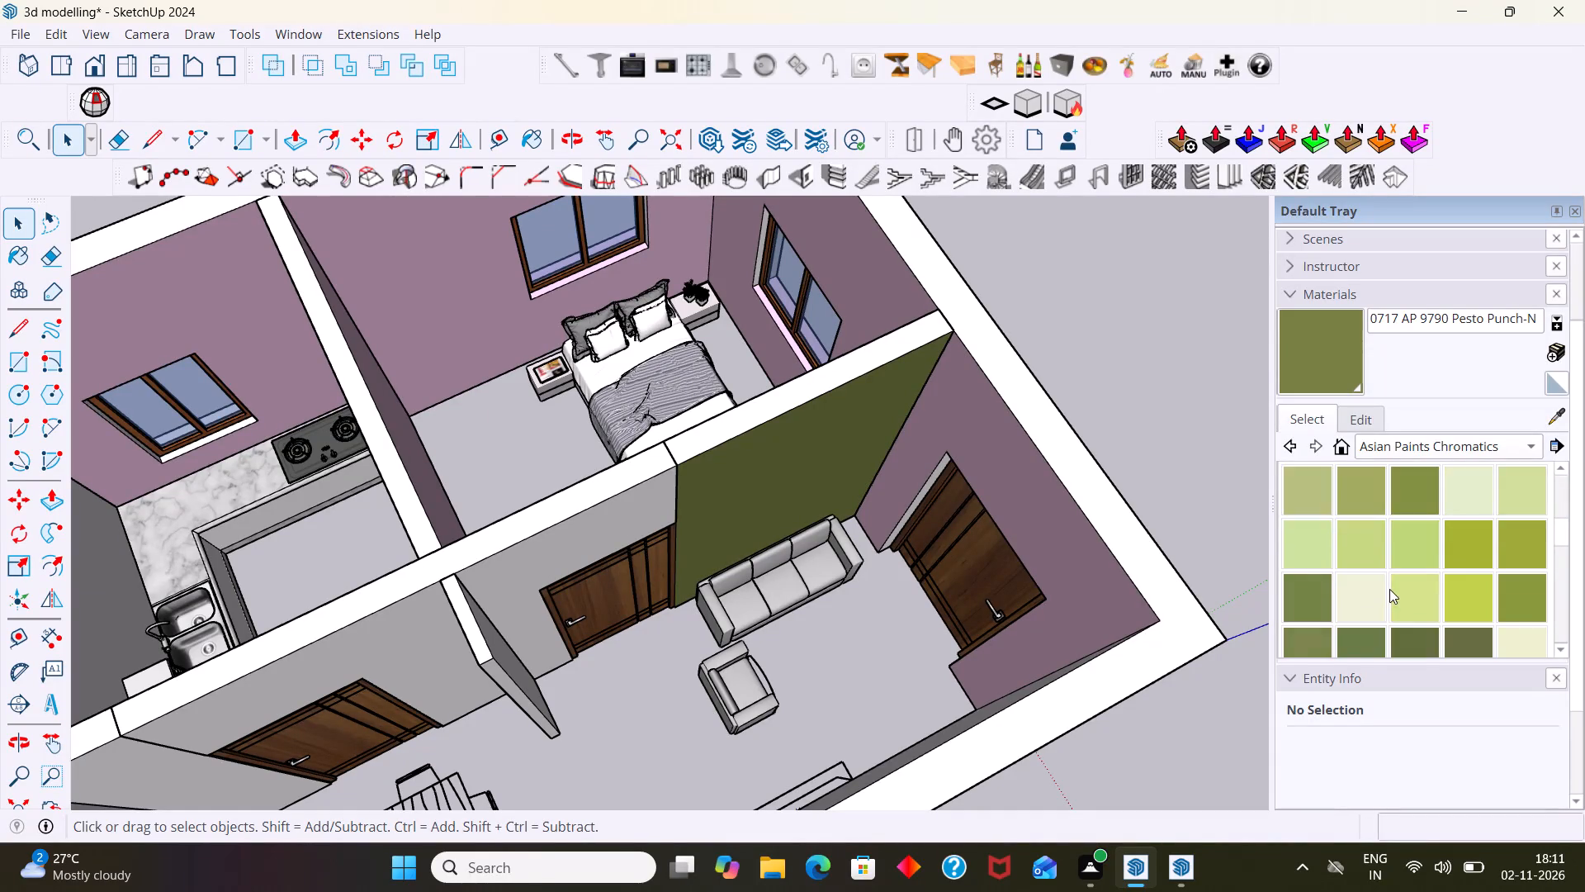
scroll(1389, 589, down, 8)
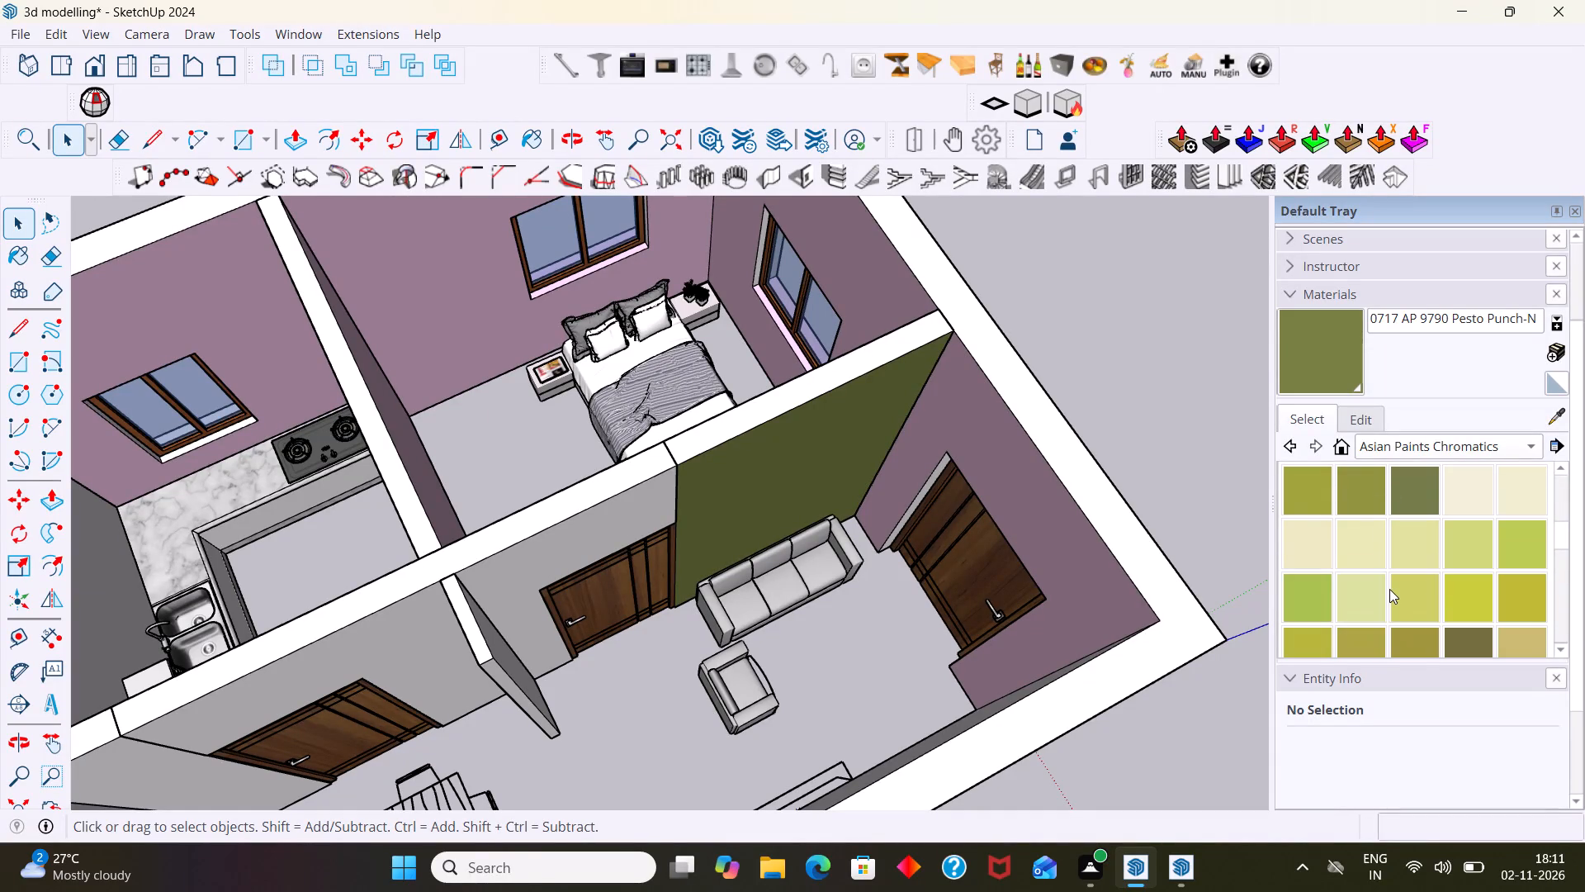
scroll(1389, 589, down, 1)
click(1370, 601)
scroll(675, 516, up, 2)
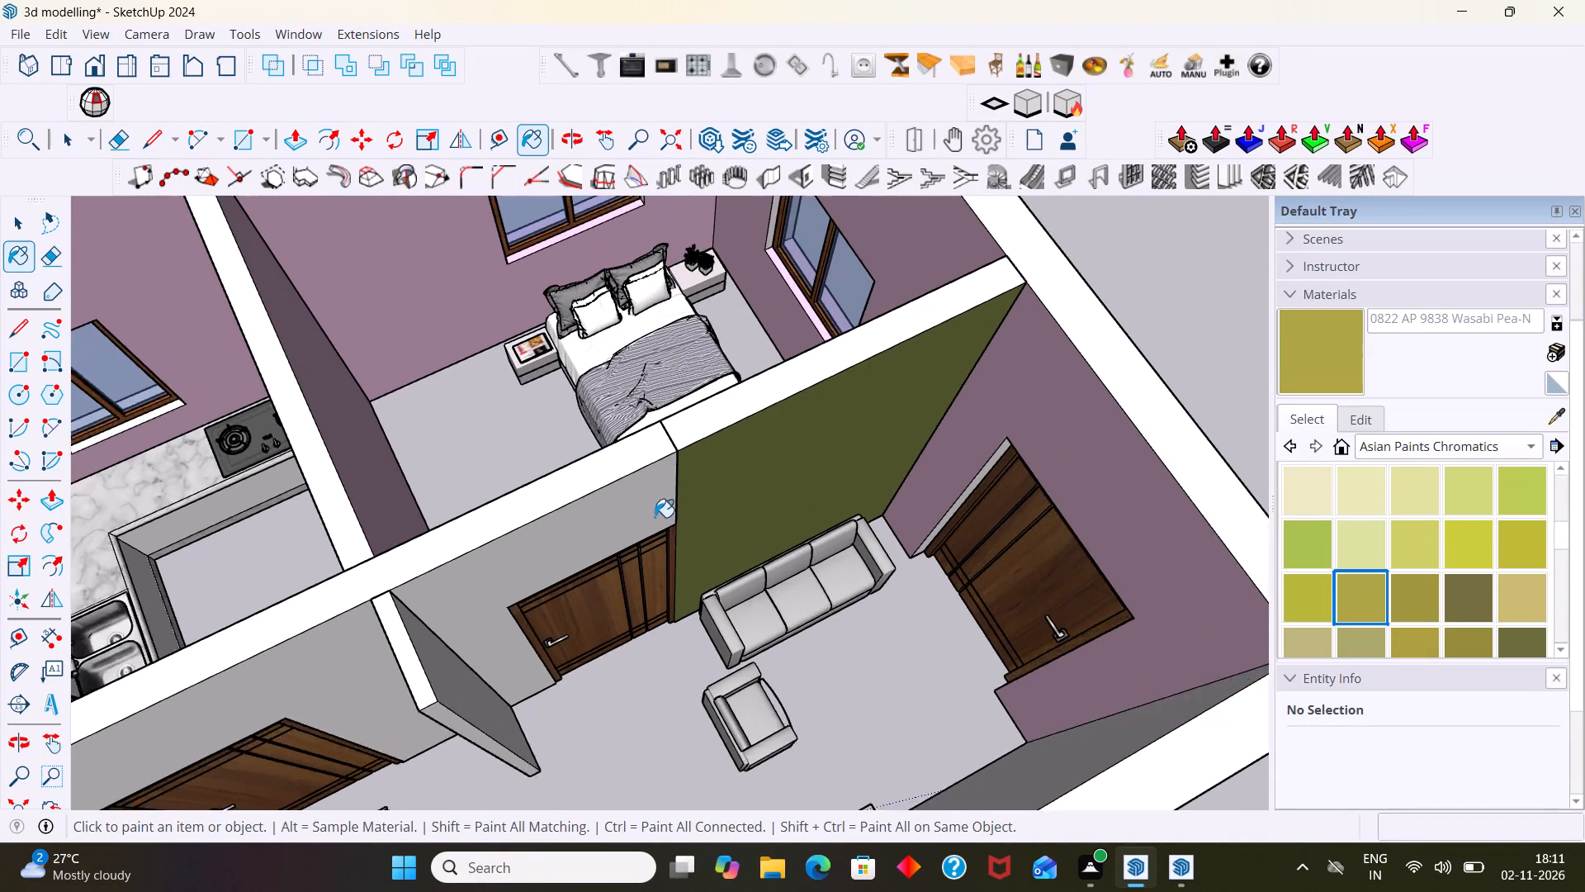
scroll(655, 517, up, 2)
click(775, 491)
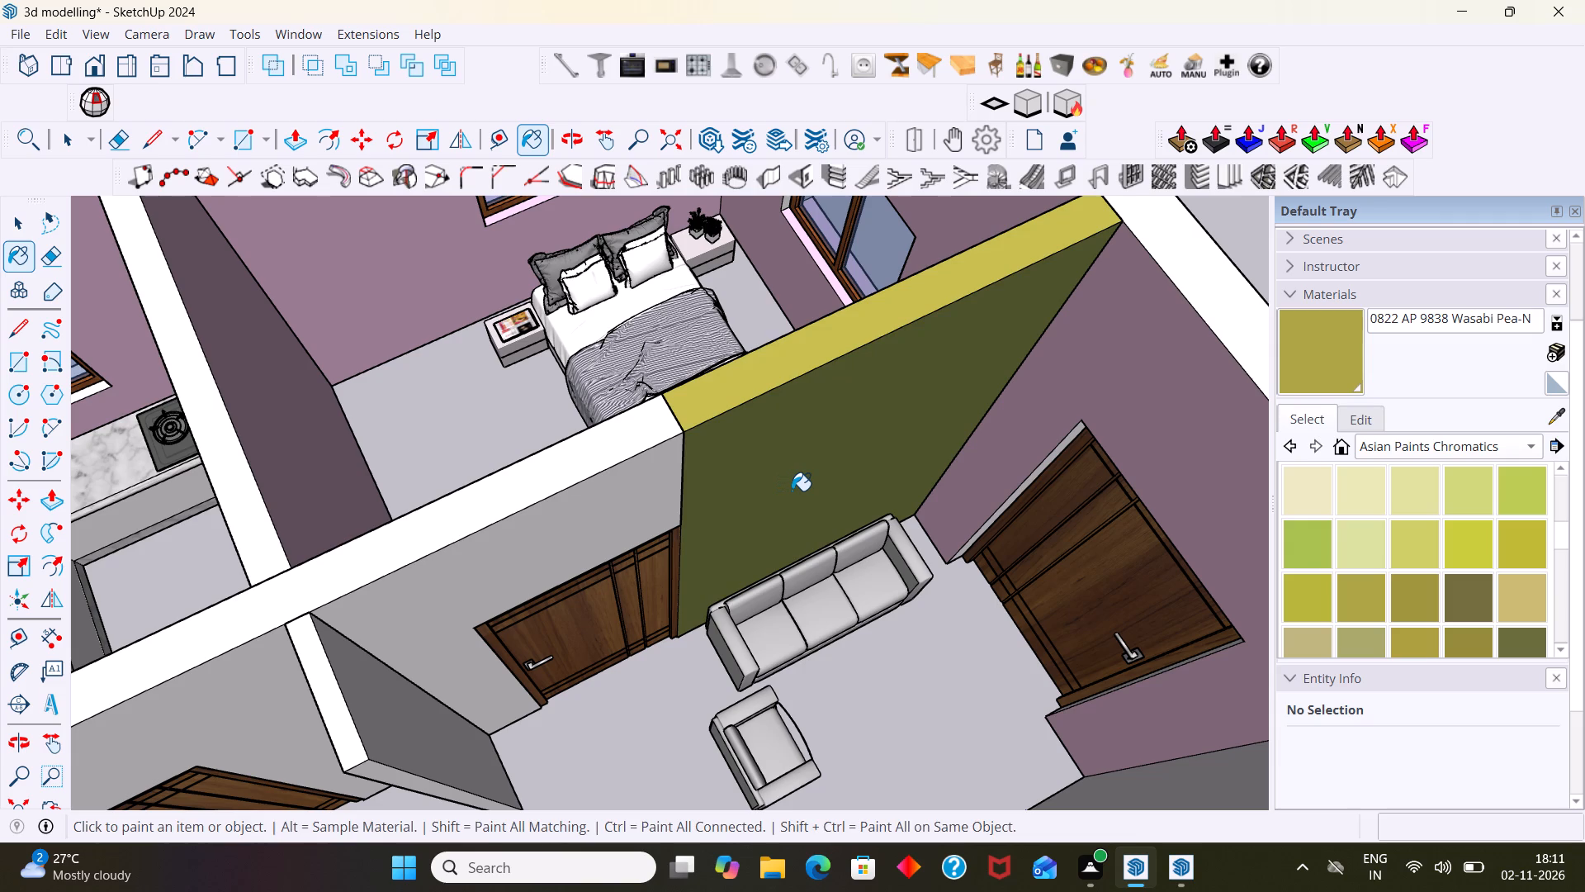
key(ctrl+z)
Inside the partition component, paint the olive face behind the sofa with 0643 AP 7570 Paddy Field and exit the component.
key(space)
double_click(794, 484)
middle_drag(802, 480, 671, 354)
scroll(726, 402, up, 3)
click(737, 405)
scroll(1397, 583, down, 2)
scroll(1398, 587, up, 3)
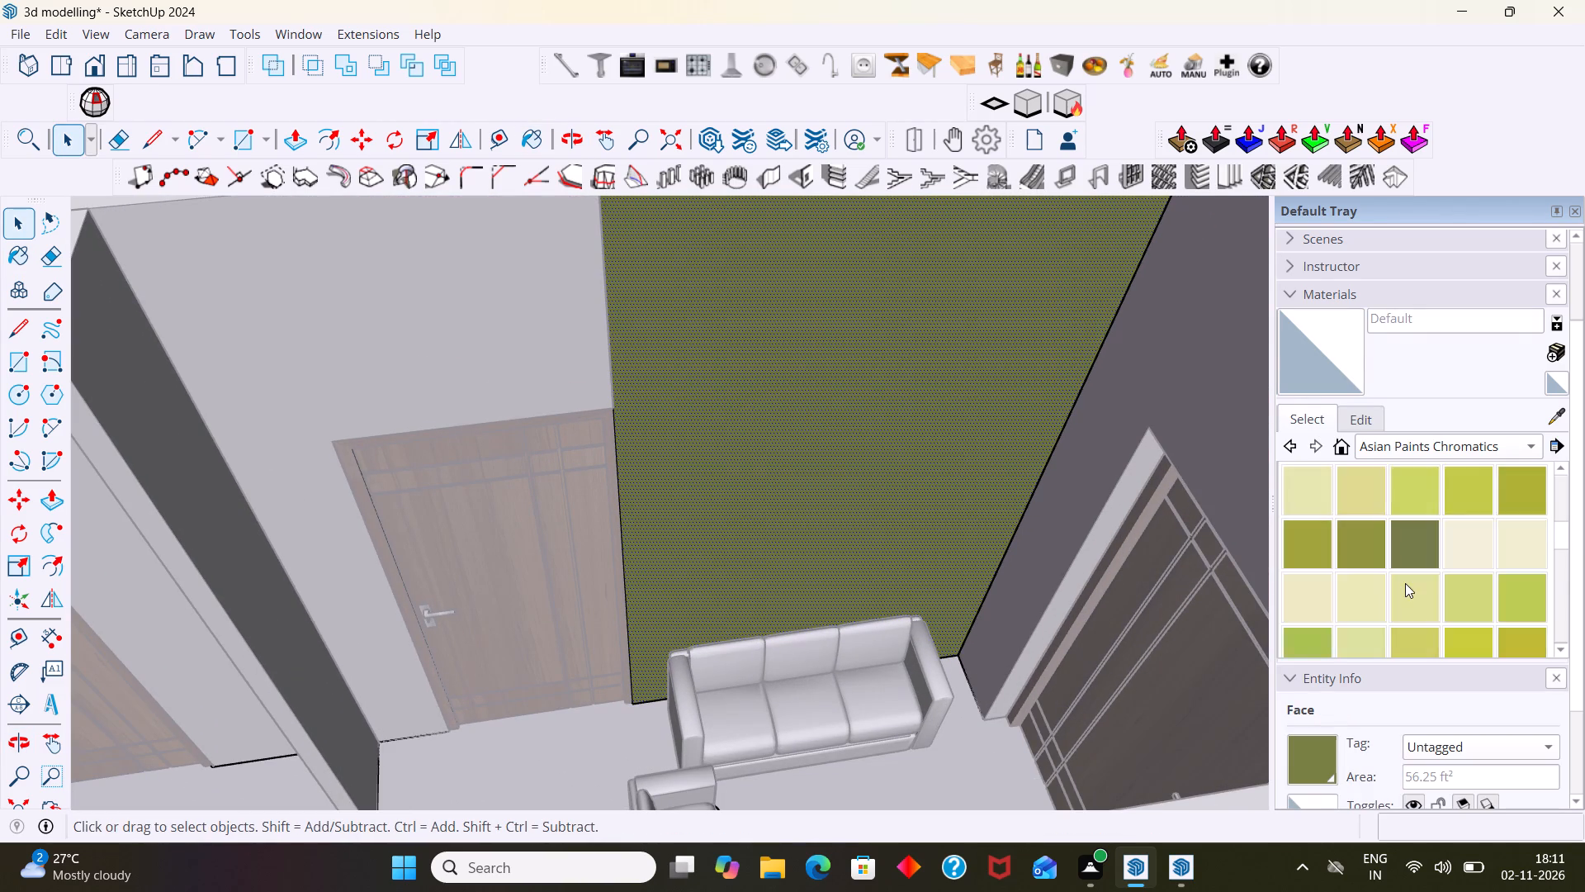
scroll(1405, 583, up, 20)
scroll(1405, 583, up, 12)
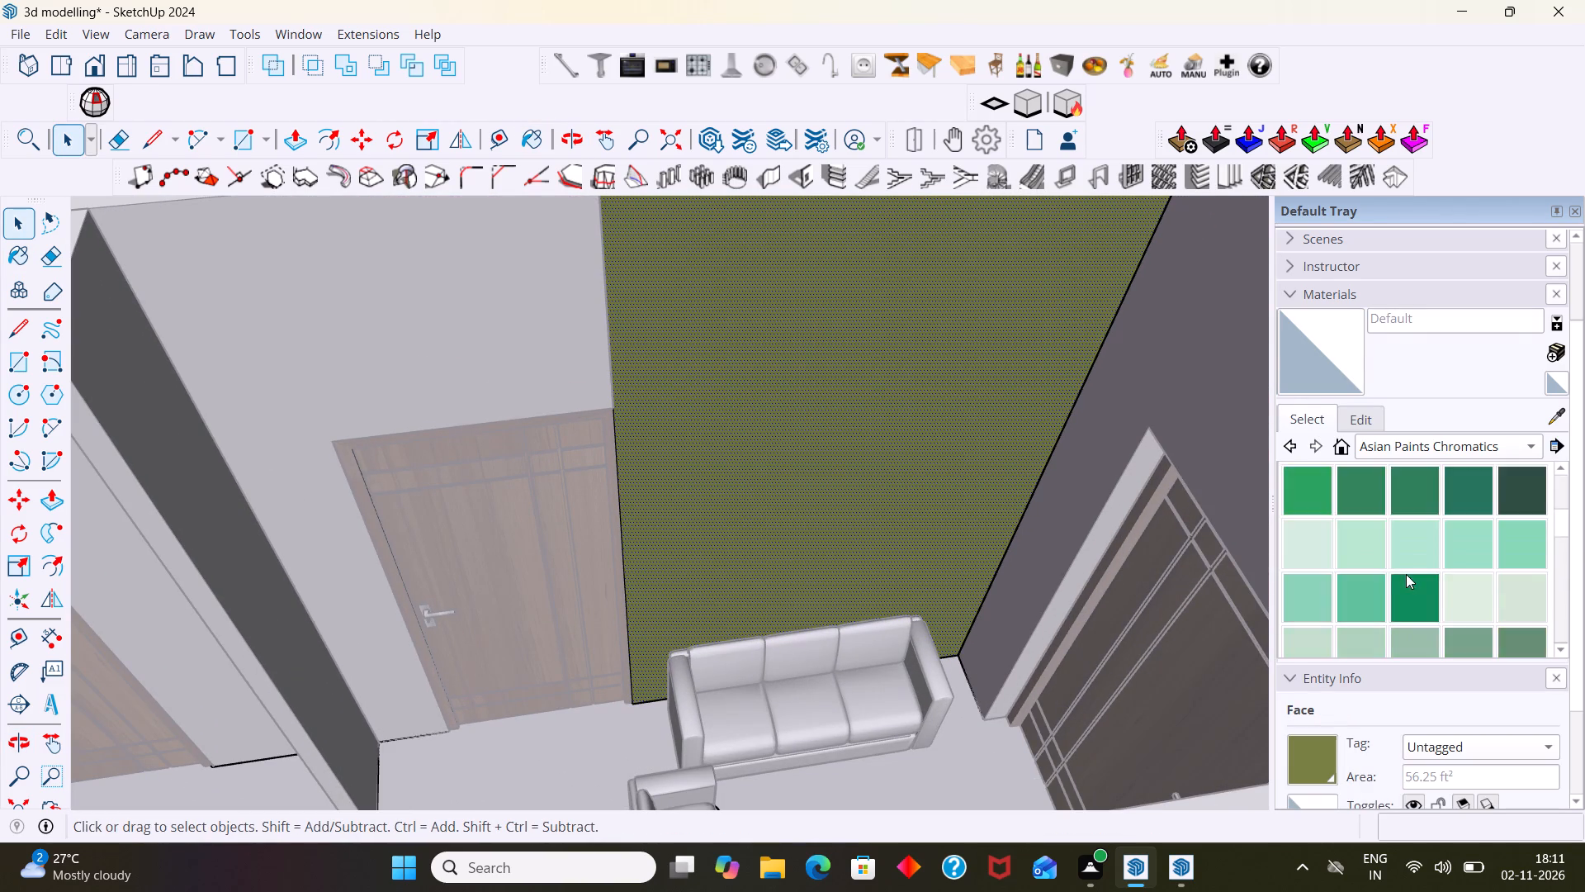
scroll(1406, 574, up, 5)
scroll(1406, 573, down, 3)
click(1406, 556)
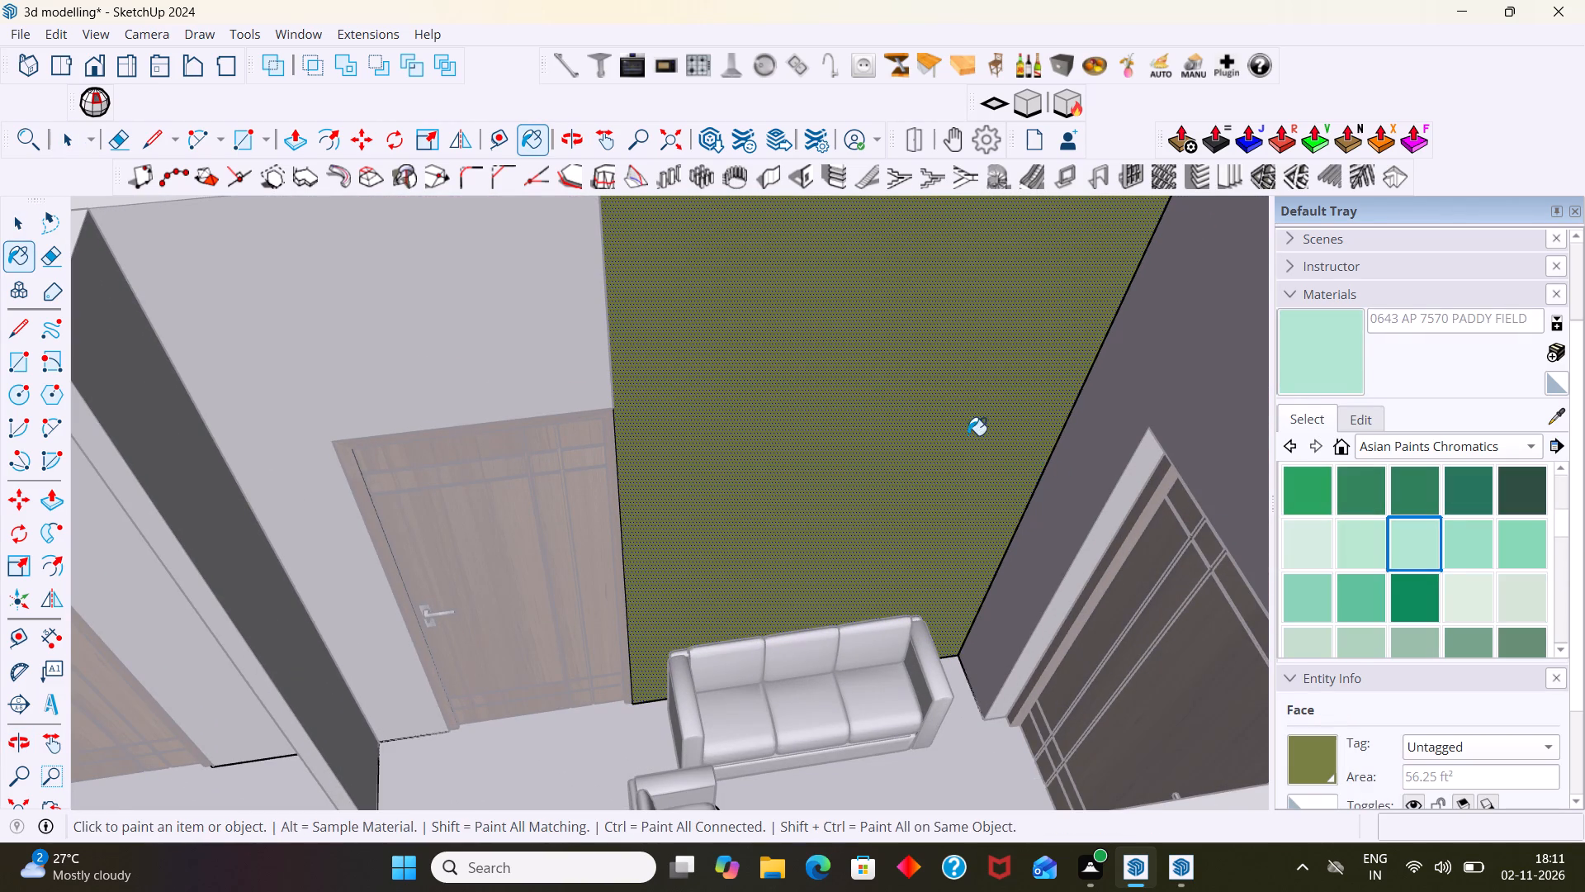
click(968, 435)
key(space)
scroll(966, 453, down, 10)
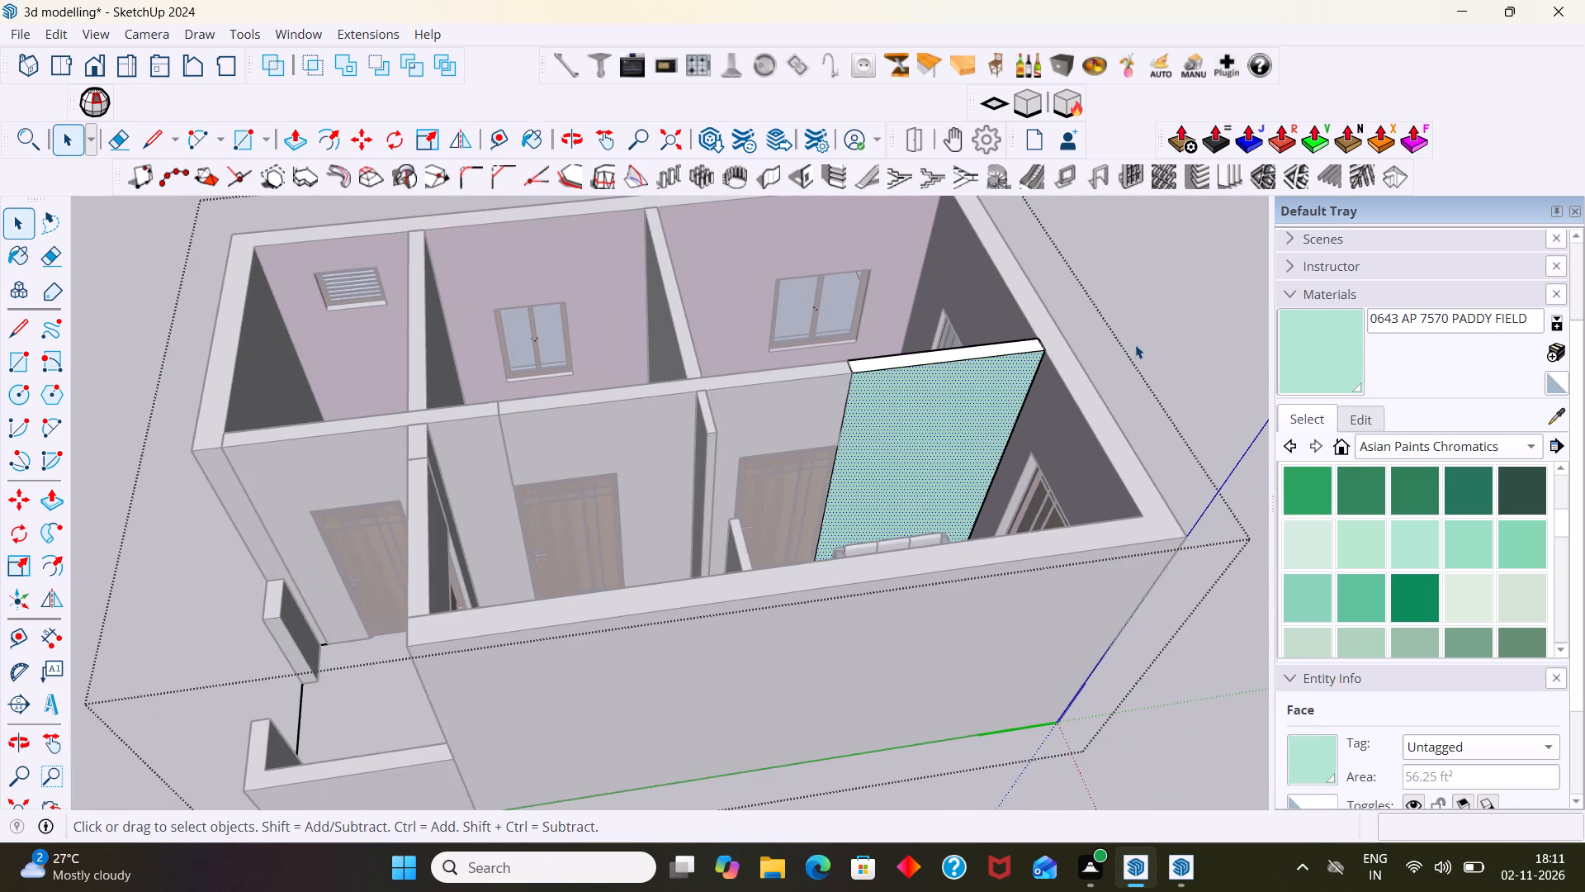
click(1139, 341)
Examine the mint green accent wall against the sofa, interior doors and adjoining pink wall.
scroll(1001, 415, up, 4)
middle_drag(993, 432, 1046, 557)
scroll(962, 488, up, 4)
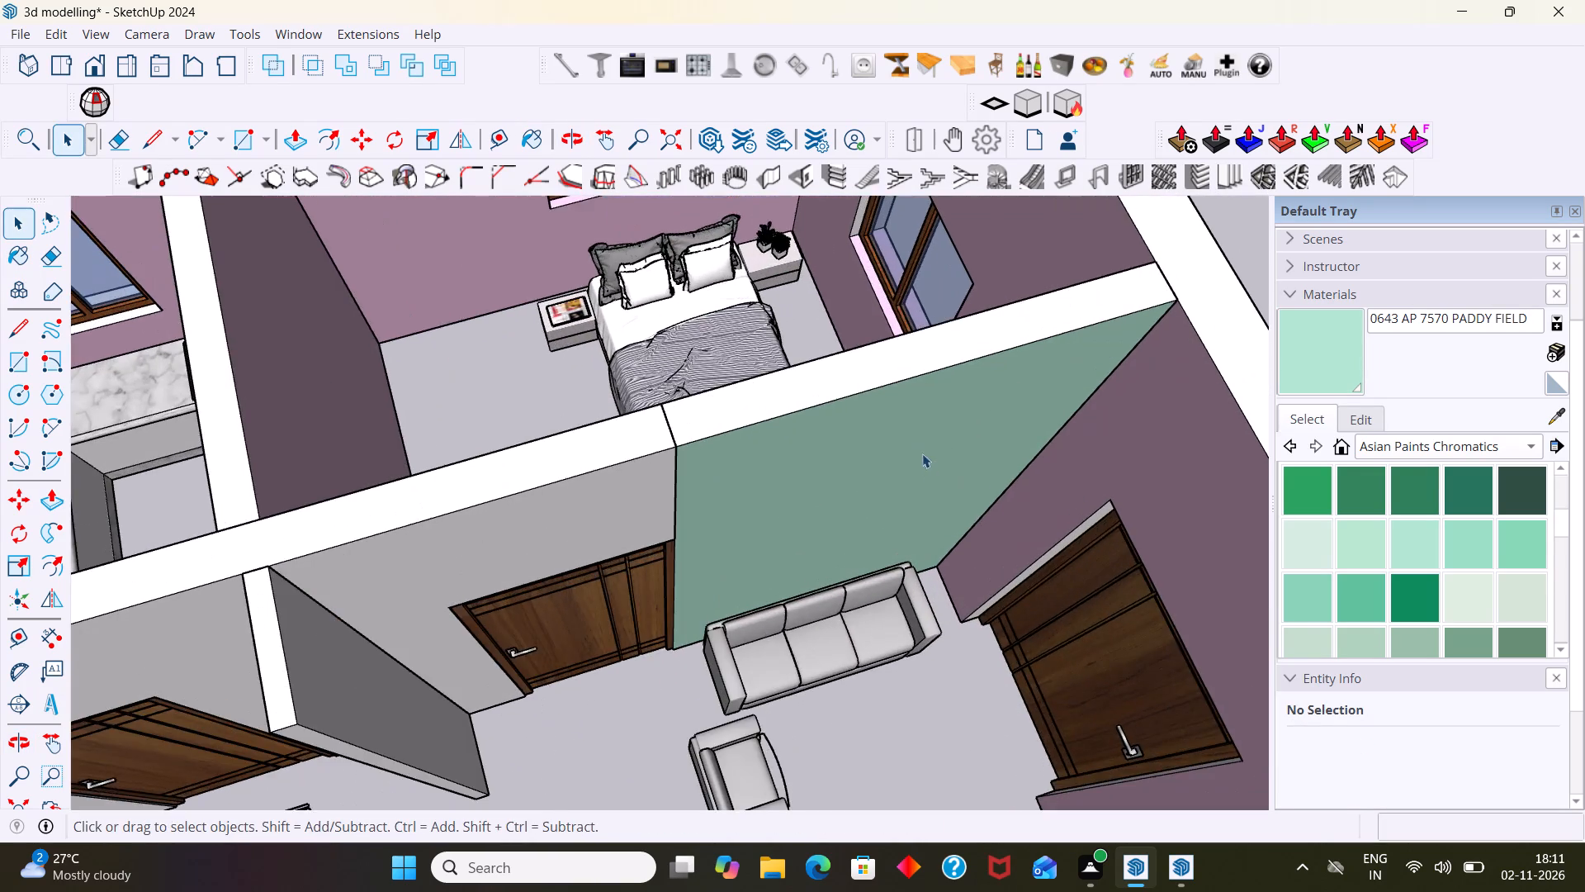
middle_drag(929, 470, 916, 347)
scroll(912, 351, down, 9)
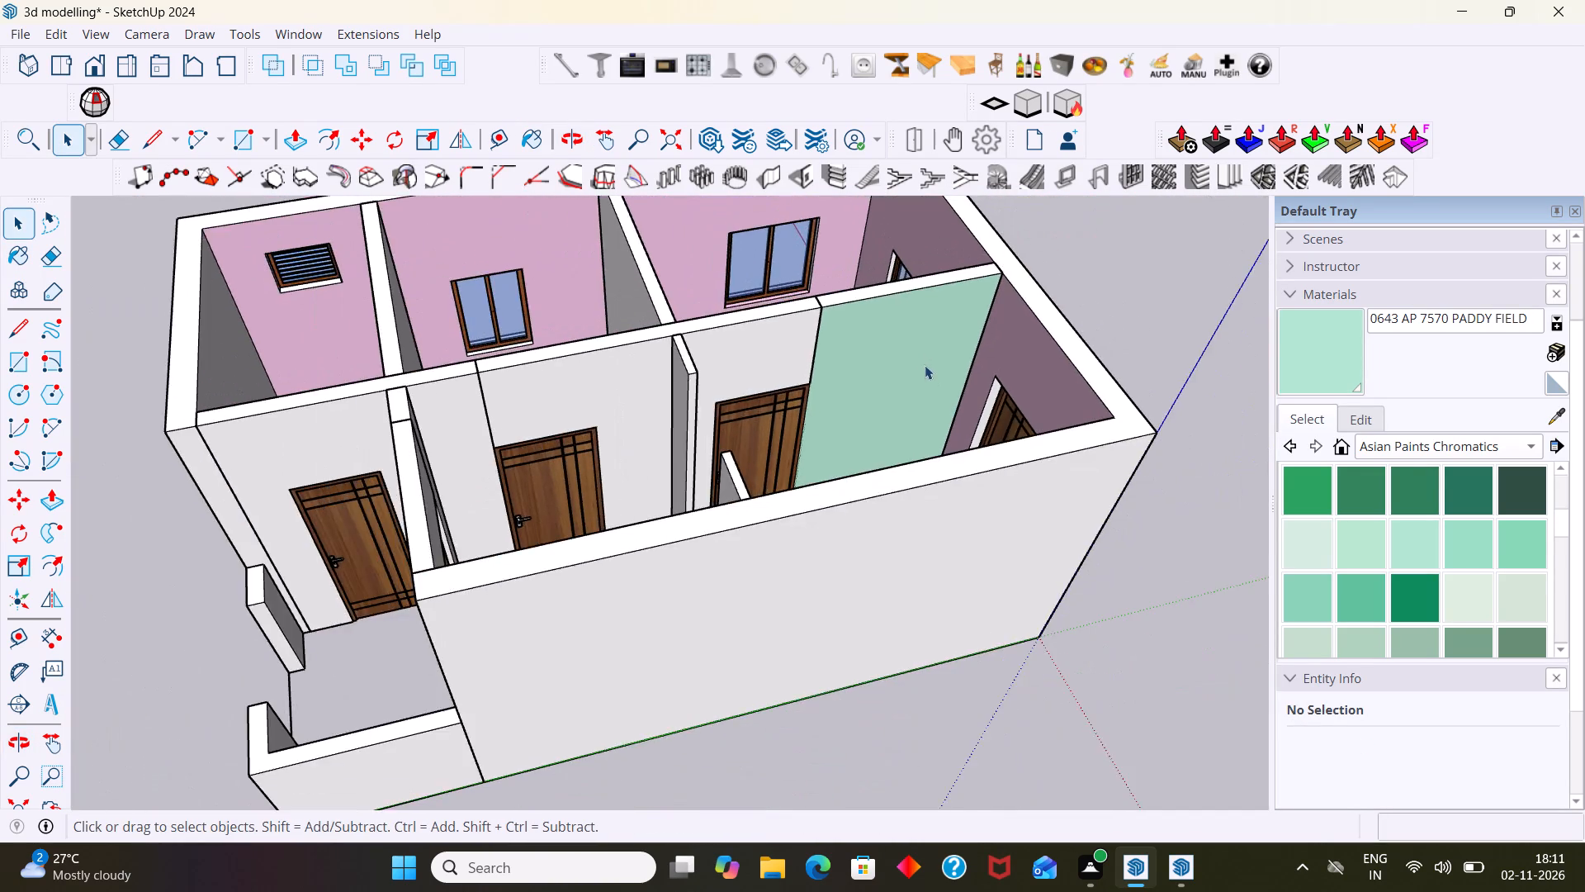
middle_drag(927, 365, 897, 350)
scroll(892, 356, up, 5)
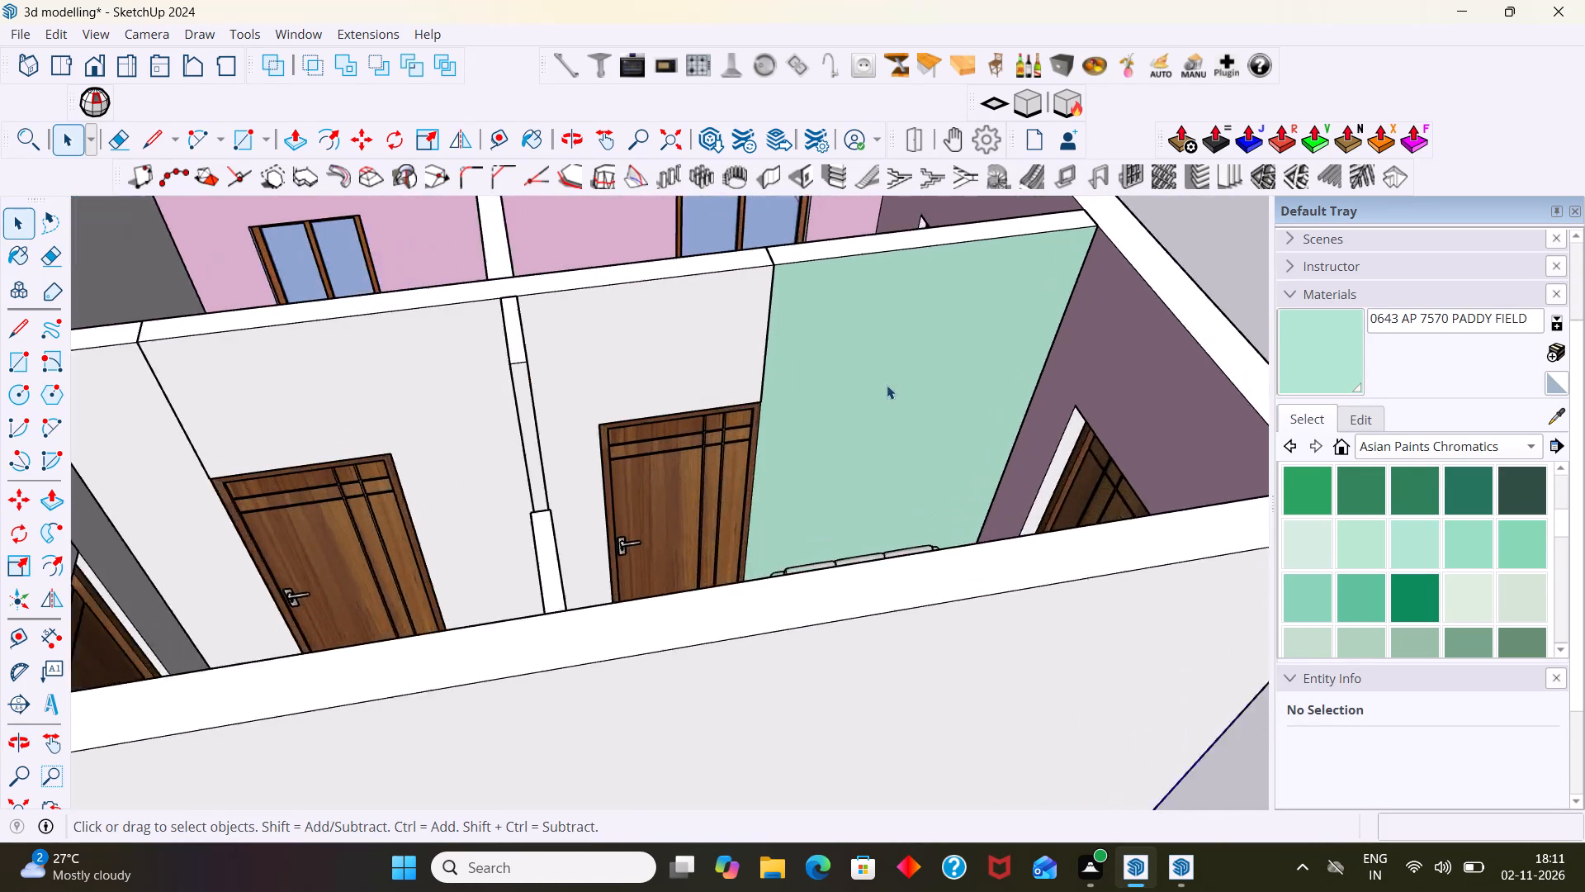
scroll(887, 385, up, 3)
scroll(1396, 537, up, 7)
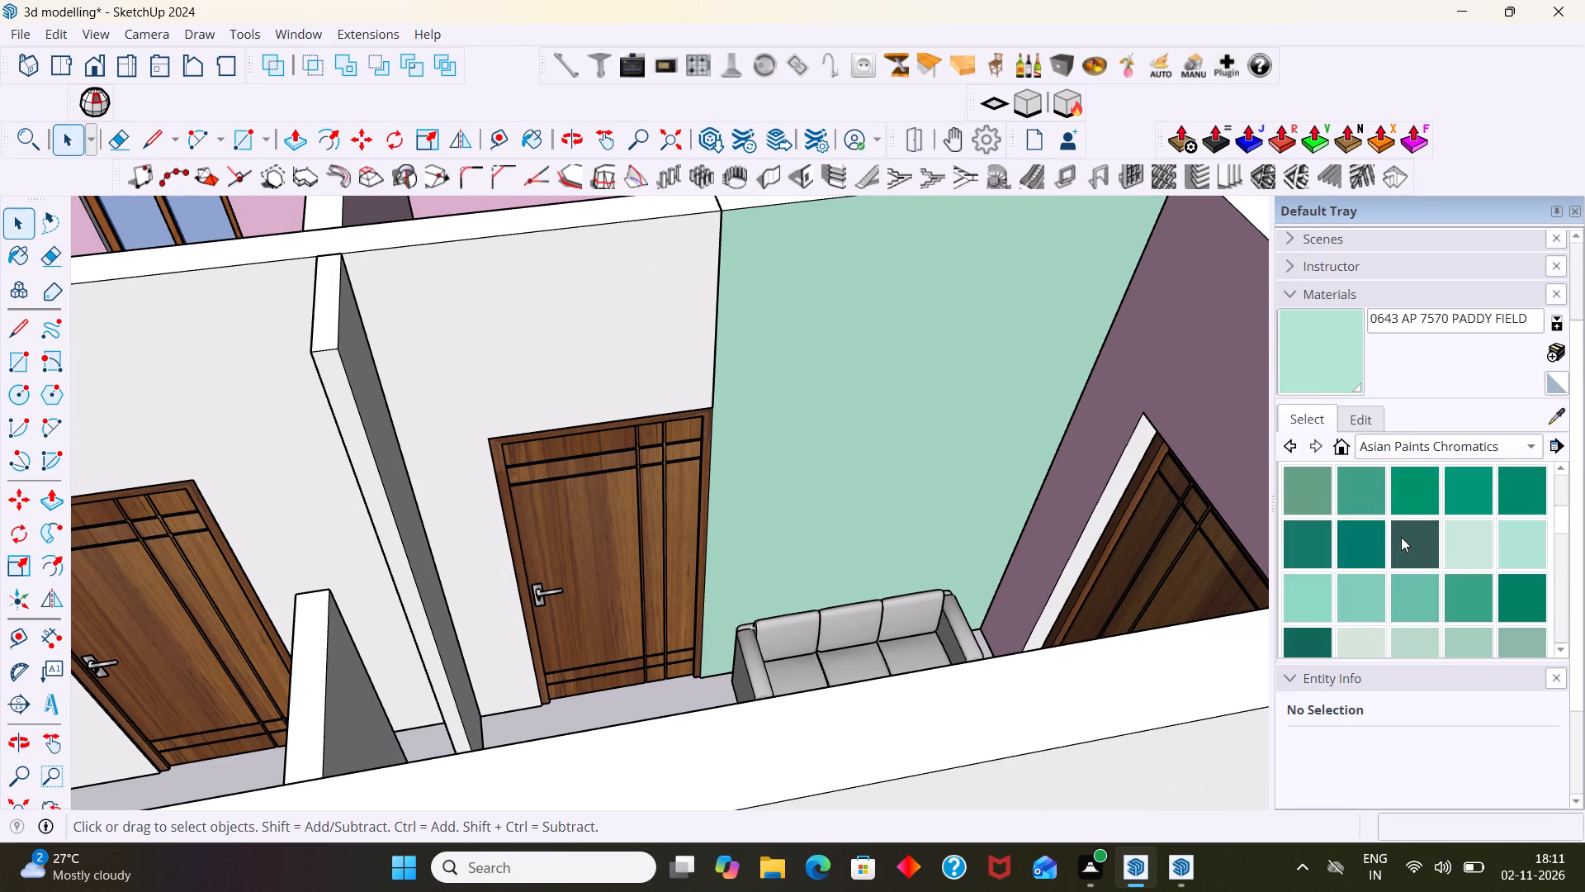
Browse other green and yellow Asian Paints Chromatics shades and compare the mint green wall with the surrounding rooms.
scroll(1401, 539, up, 2)
scroll(1401, 553, down, 17)
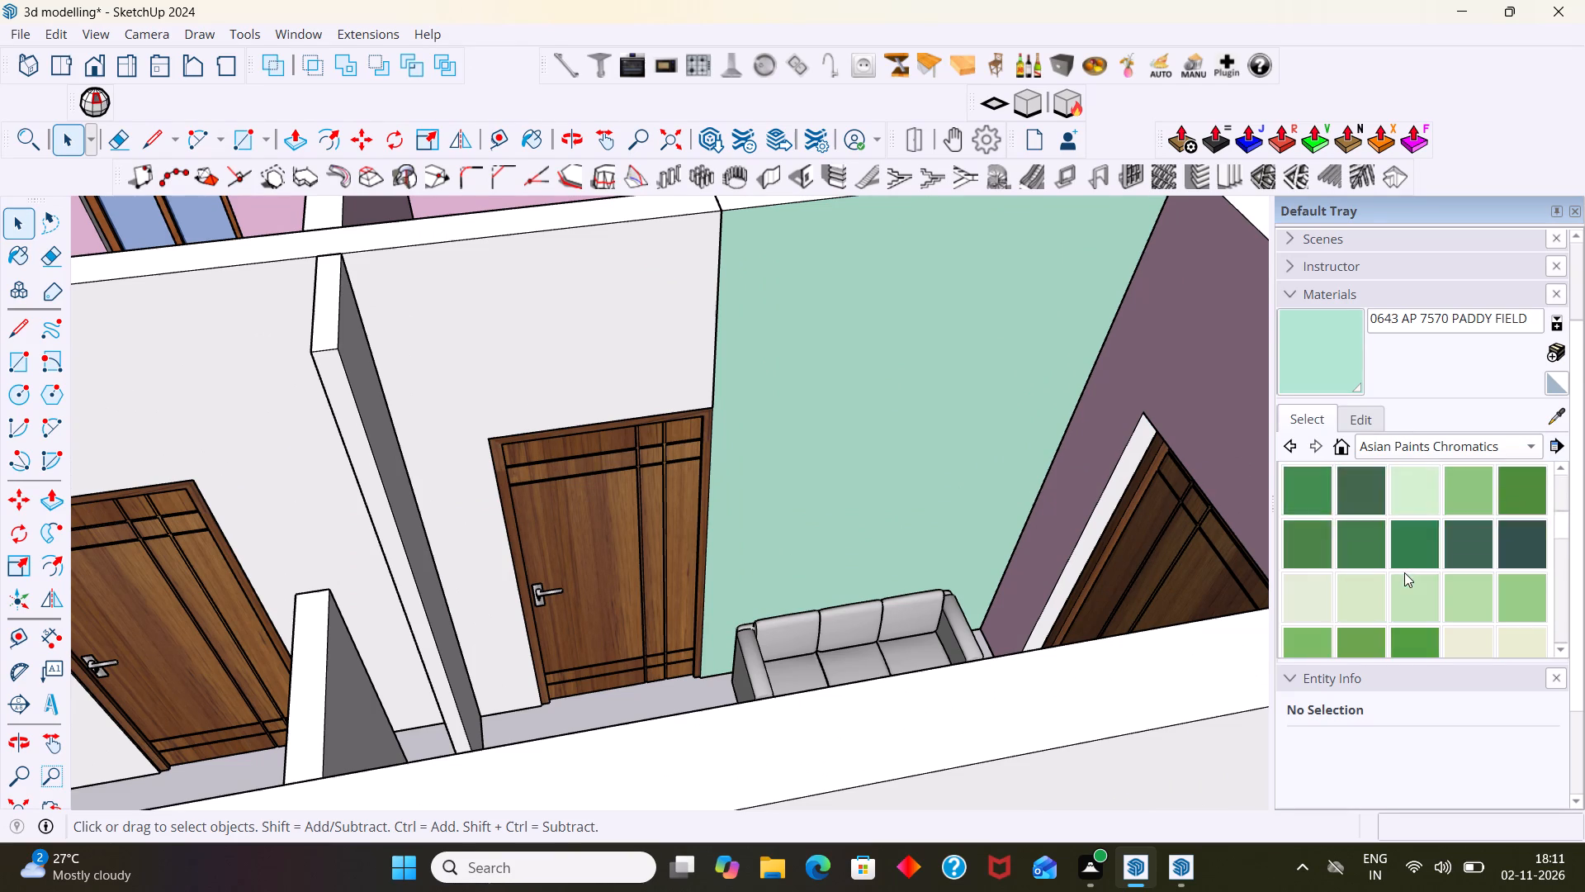
scroll(1404, 572, down, 20)
scroll(1404, 572, down, 6)
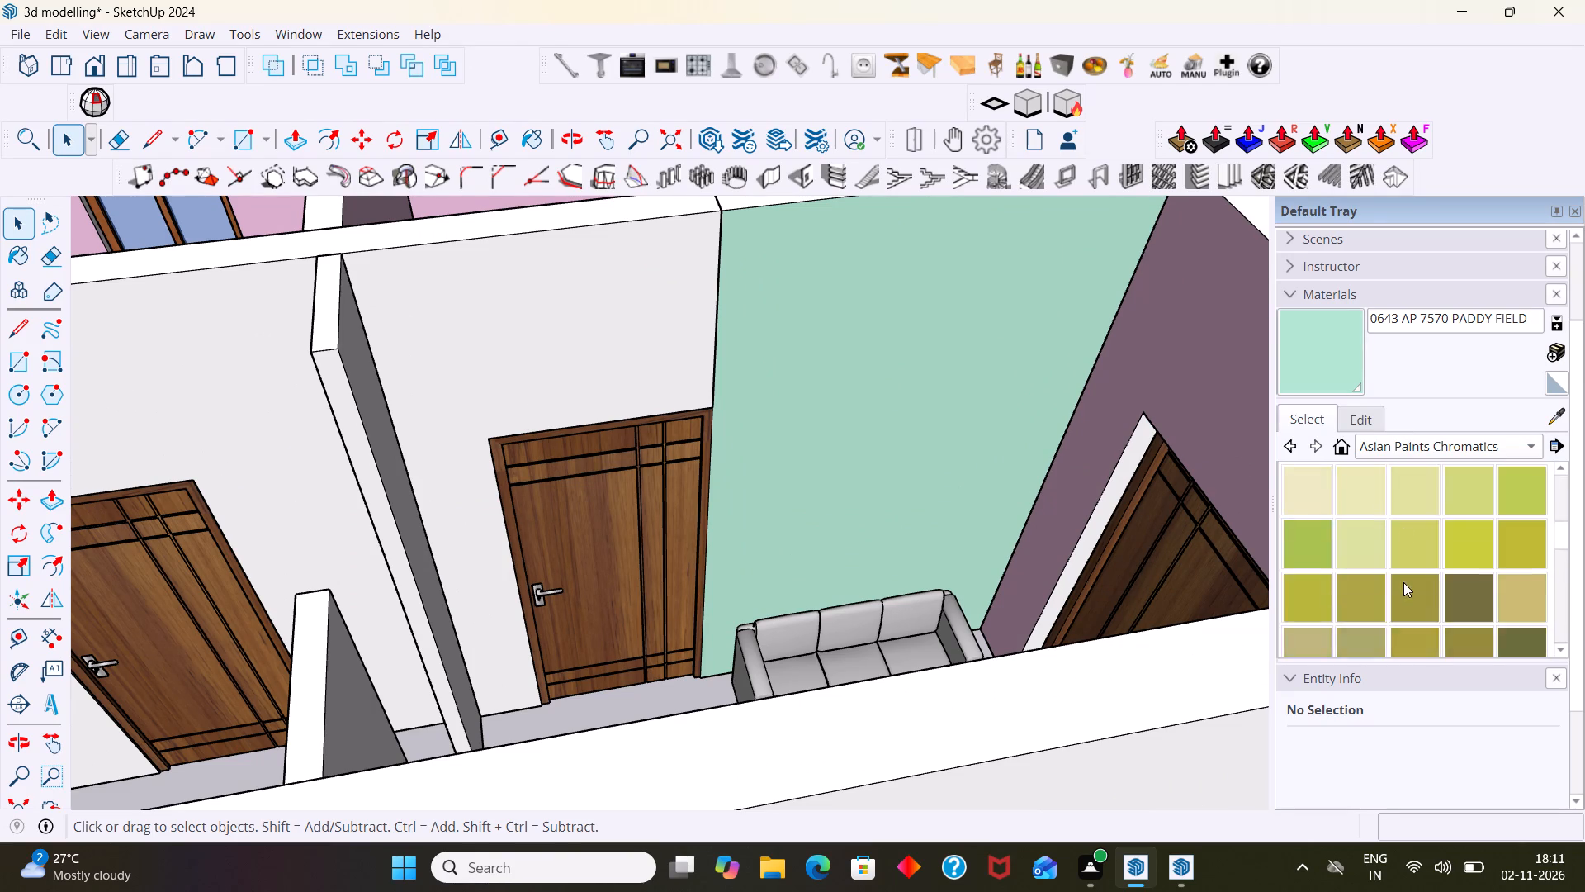
scroll(1403, 582, down, 6)
scroll(1109, 561, down, 15)
middle_drag(976, 507, 934, 607)
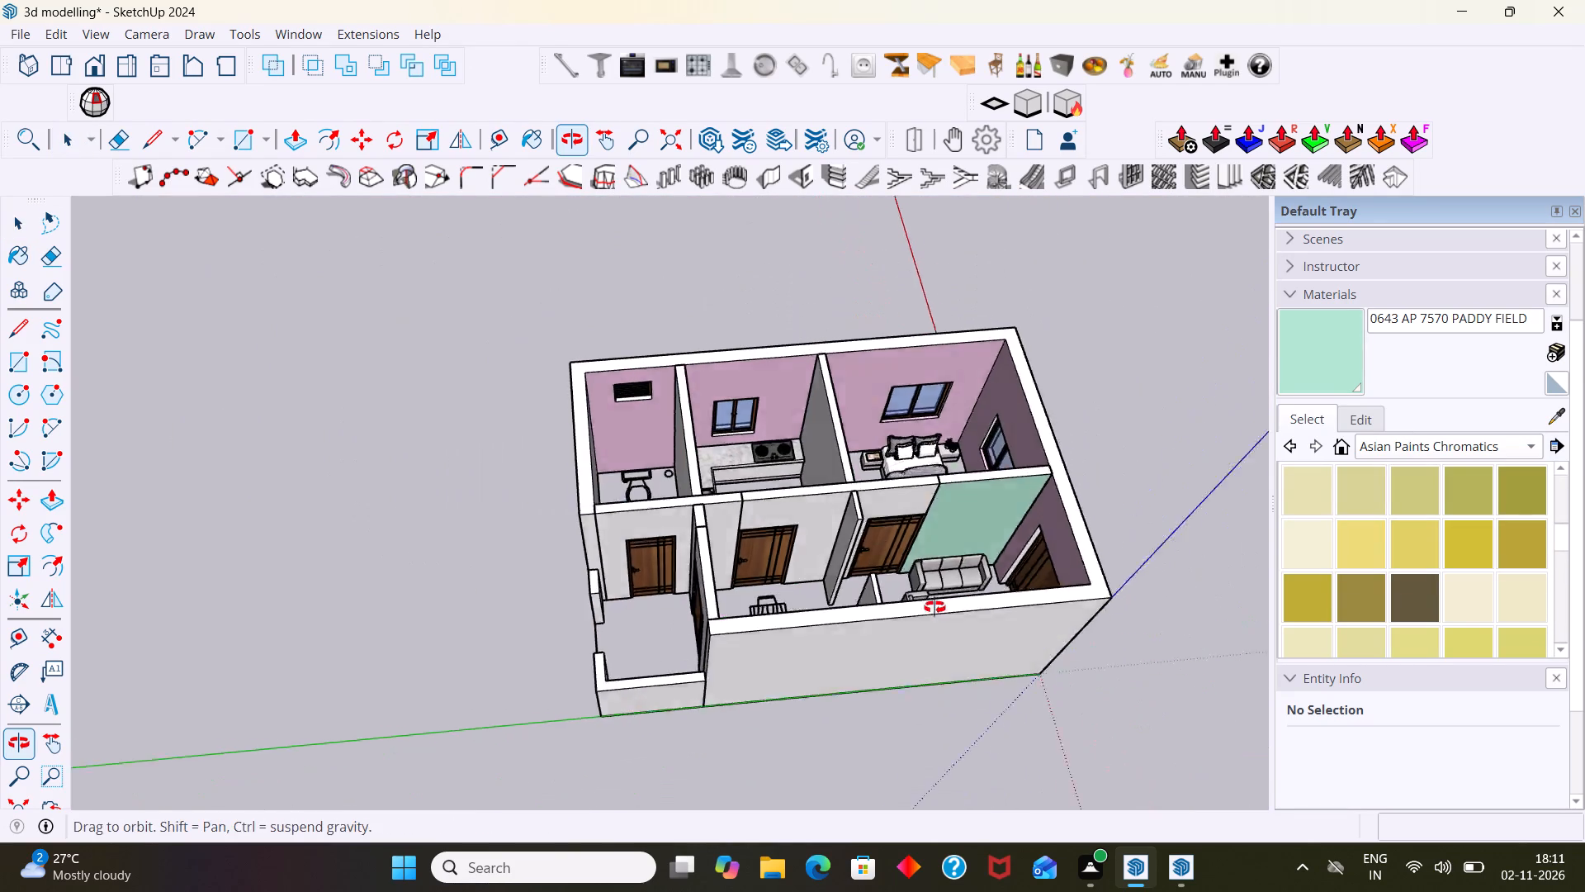
middle_drag(934, 607, 935, 610)
scroll(974, 507, up, 15)
click(977, 536)
scroll(982, 536, up, 2)
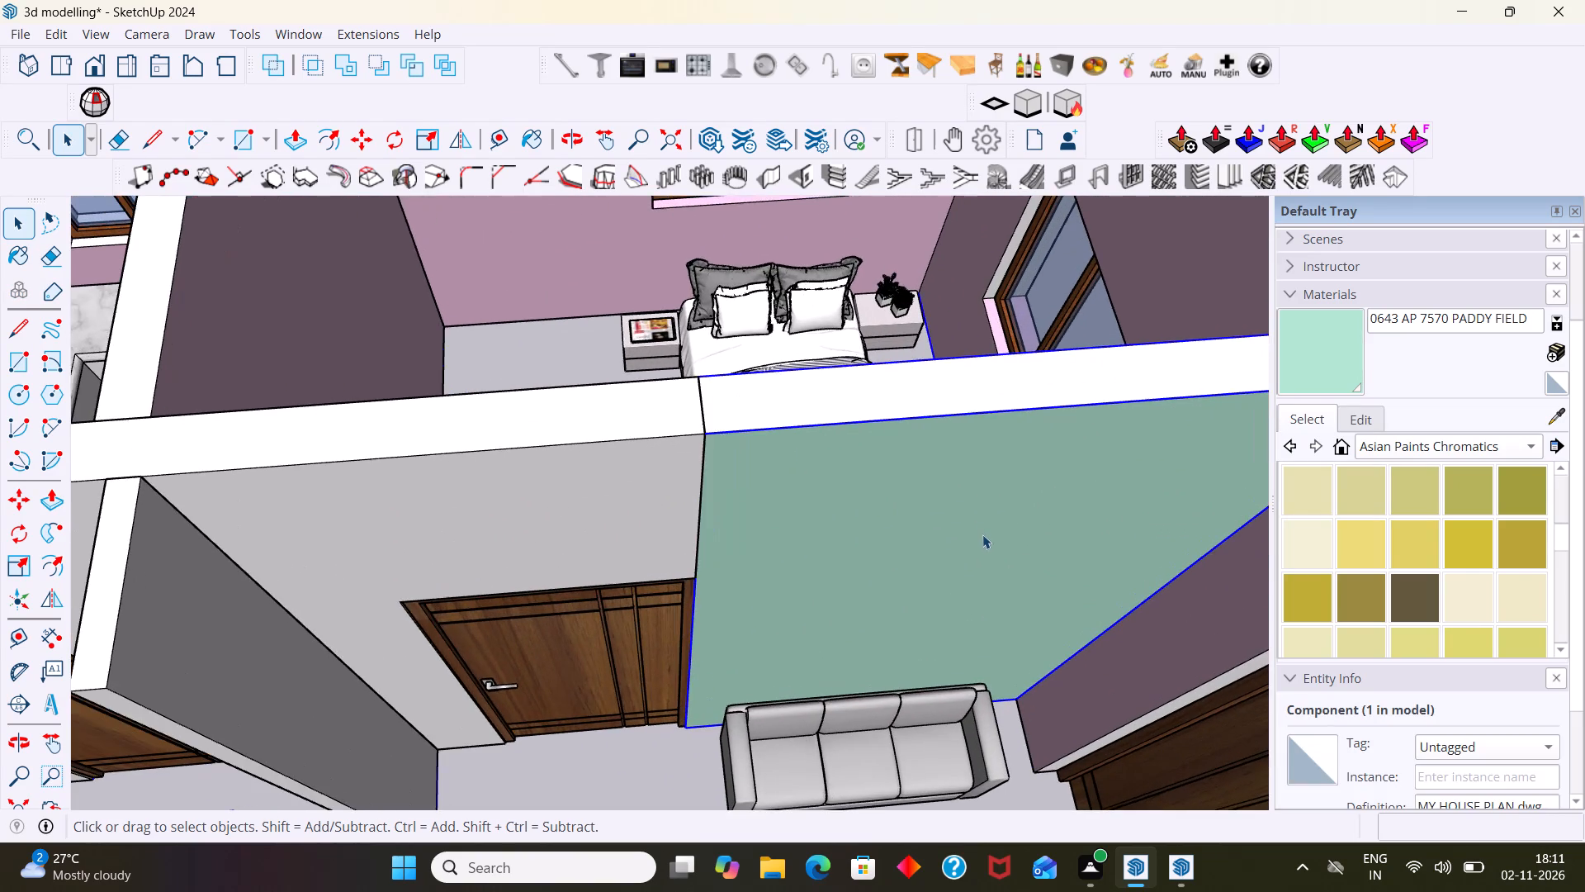
scroll(982, 534, down, 12)
shift+middle_drag(996, 524, 765, 516)
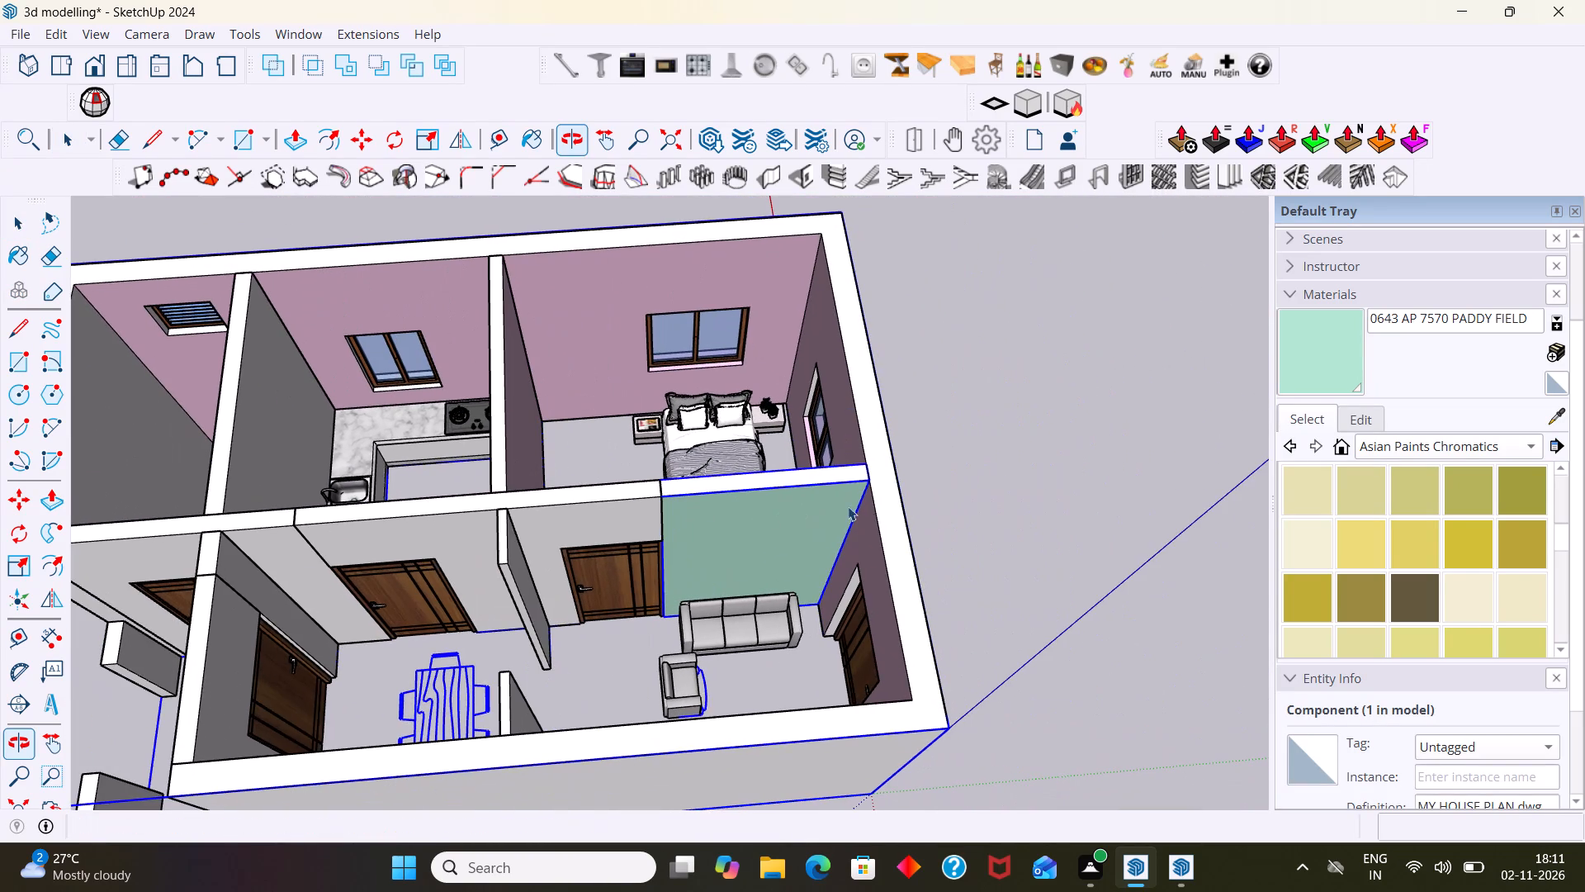
click(1020, 439)
scroll(774, 527, up, 9)
click(756, 518)
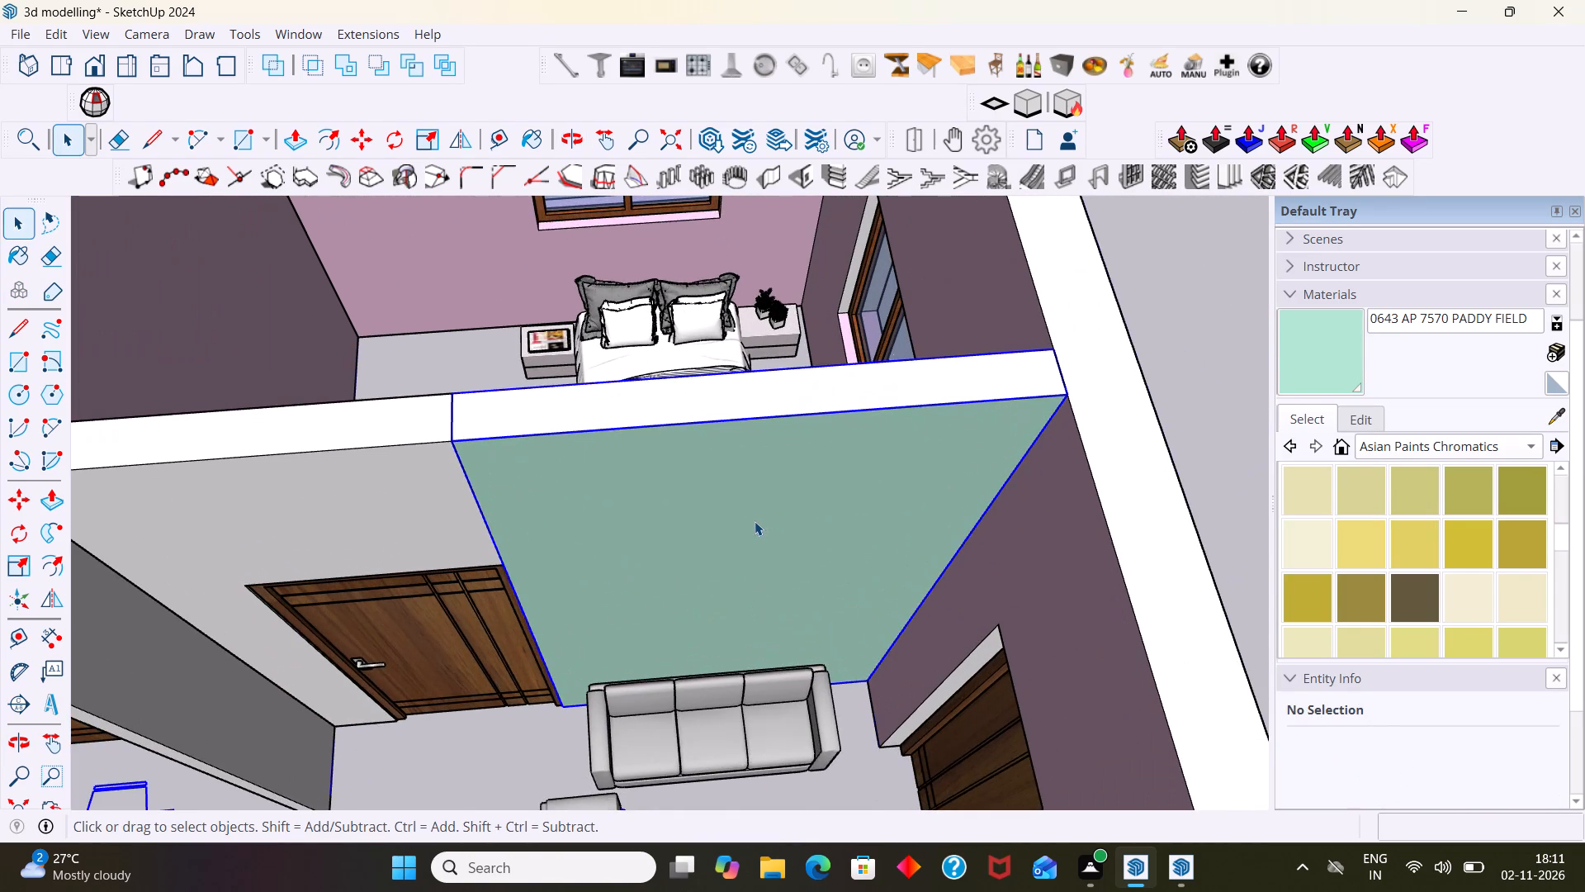
scroll(755, 521, up, 2)
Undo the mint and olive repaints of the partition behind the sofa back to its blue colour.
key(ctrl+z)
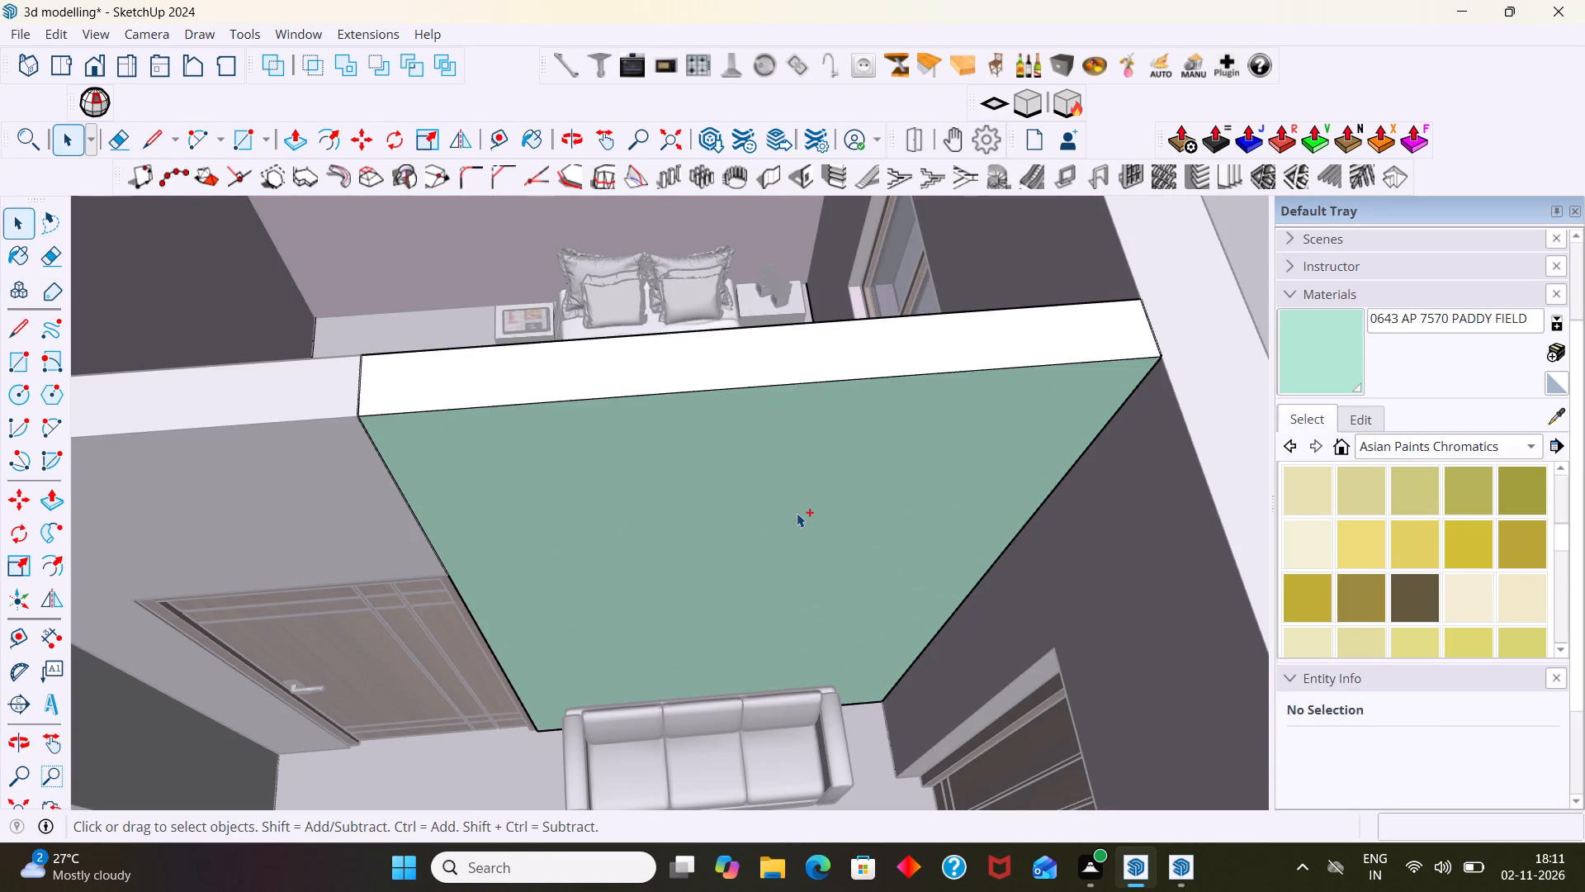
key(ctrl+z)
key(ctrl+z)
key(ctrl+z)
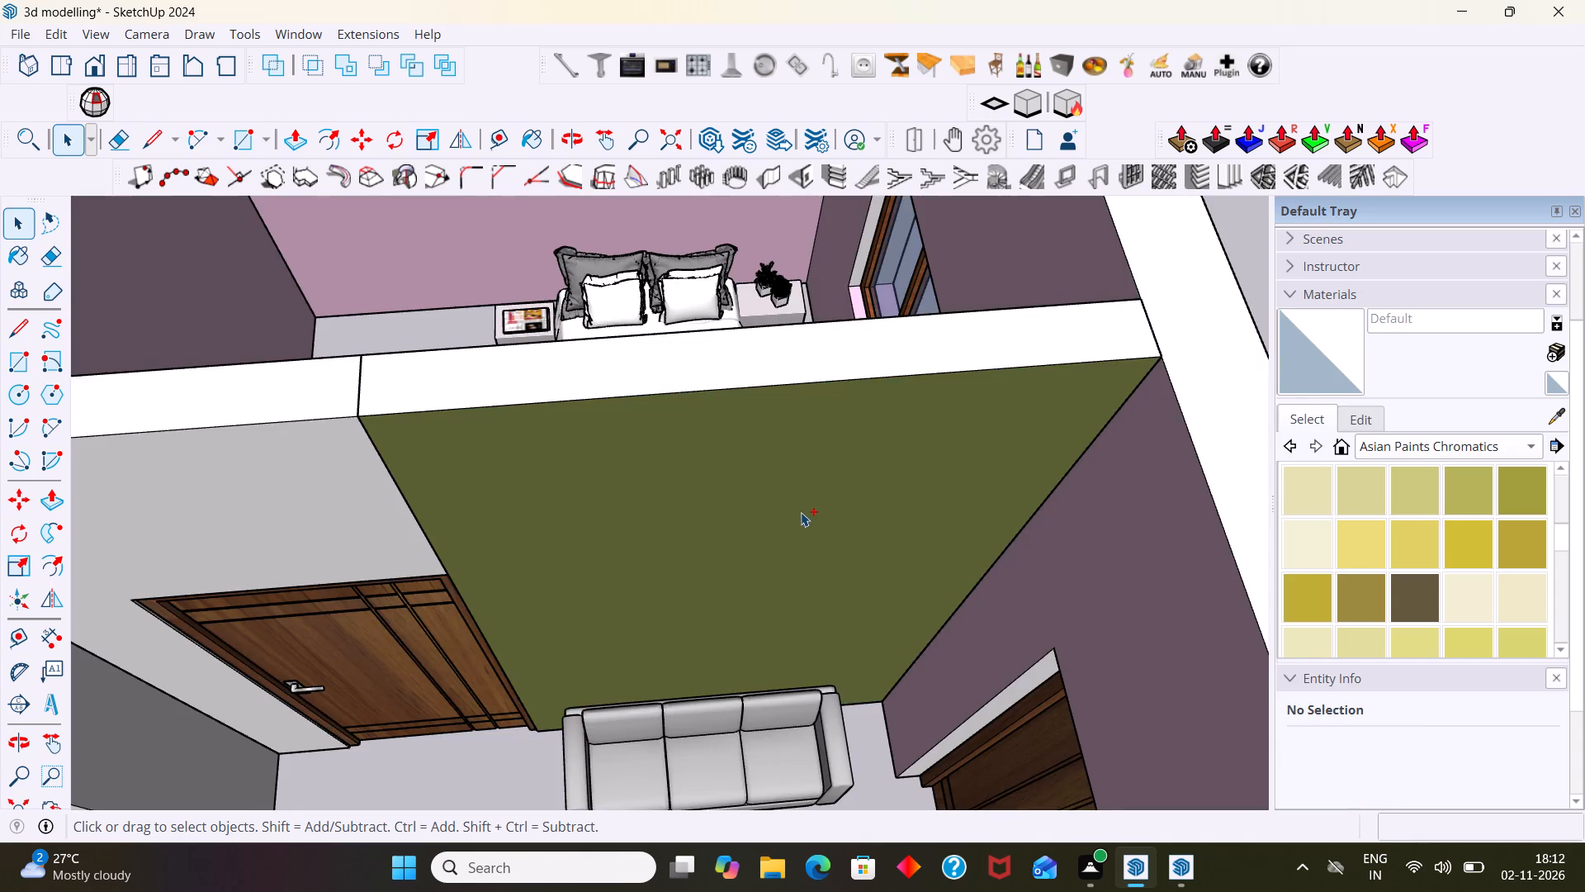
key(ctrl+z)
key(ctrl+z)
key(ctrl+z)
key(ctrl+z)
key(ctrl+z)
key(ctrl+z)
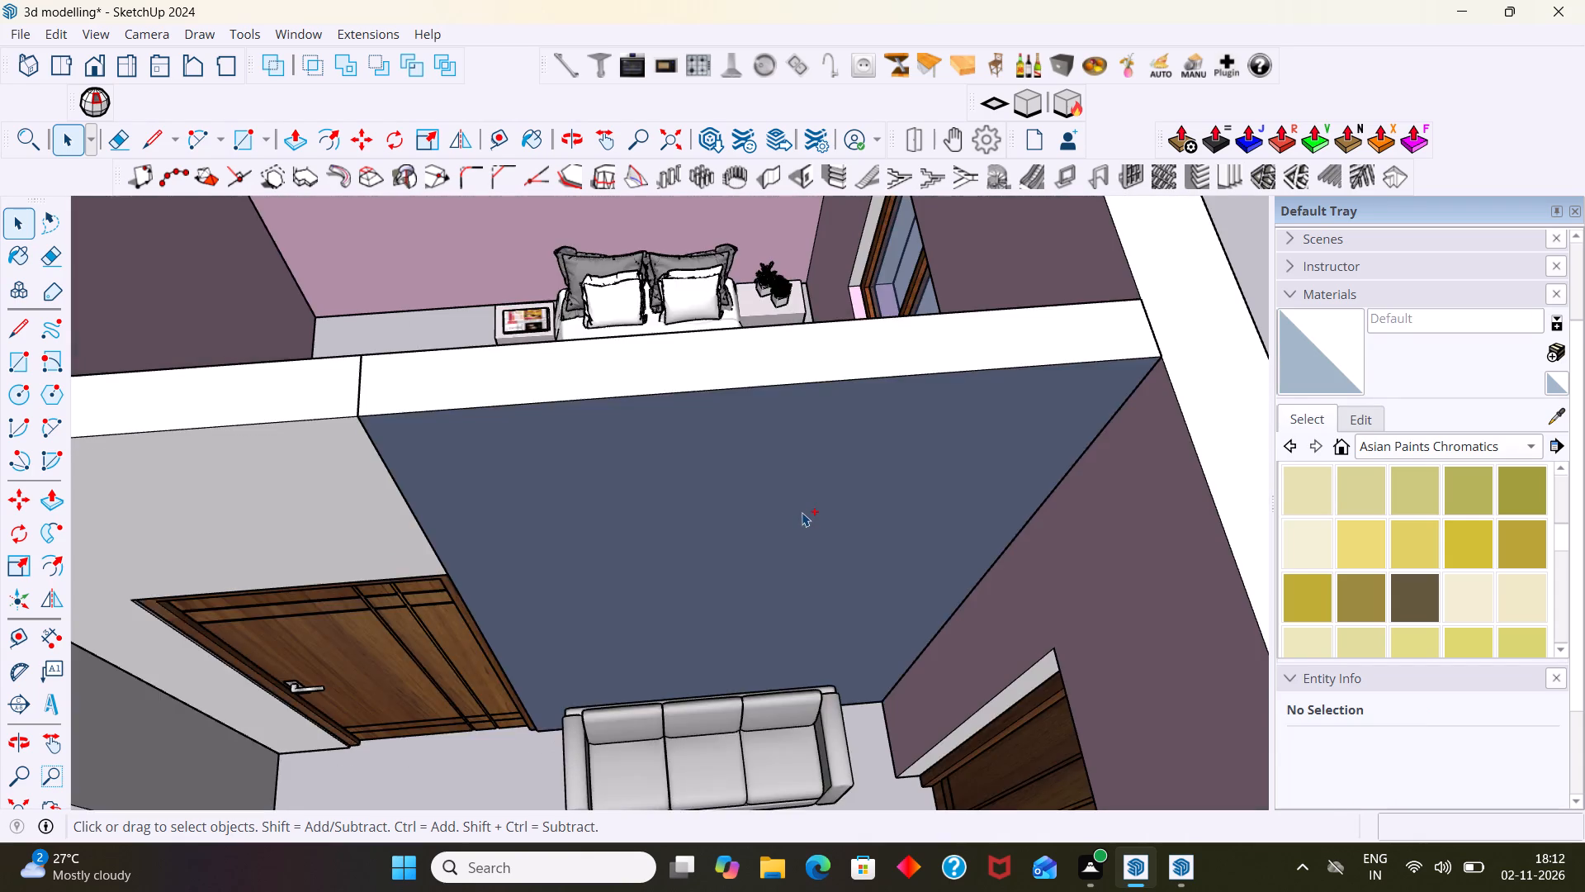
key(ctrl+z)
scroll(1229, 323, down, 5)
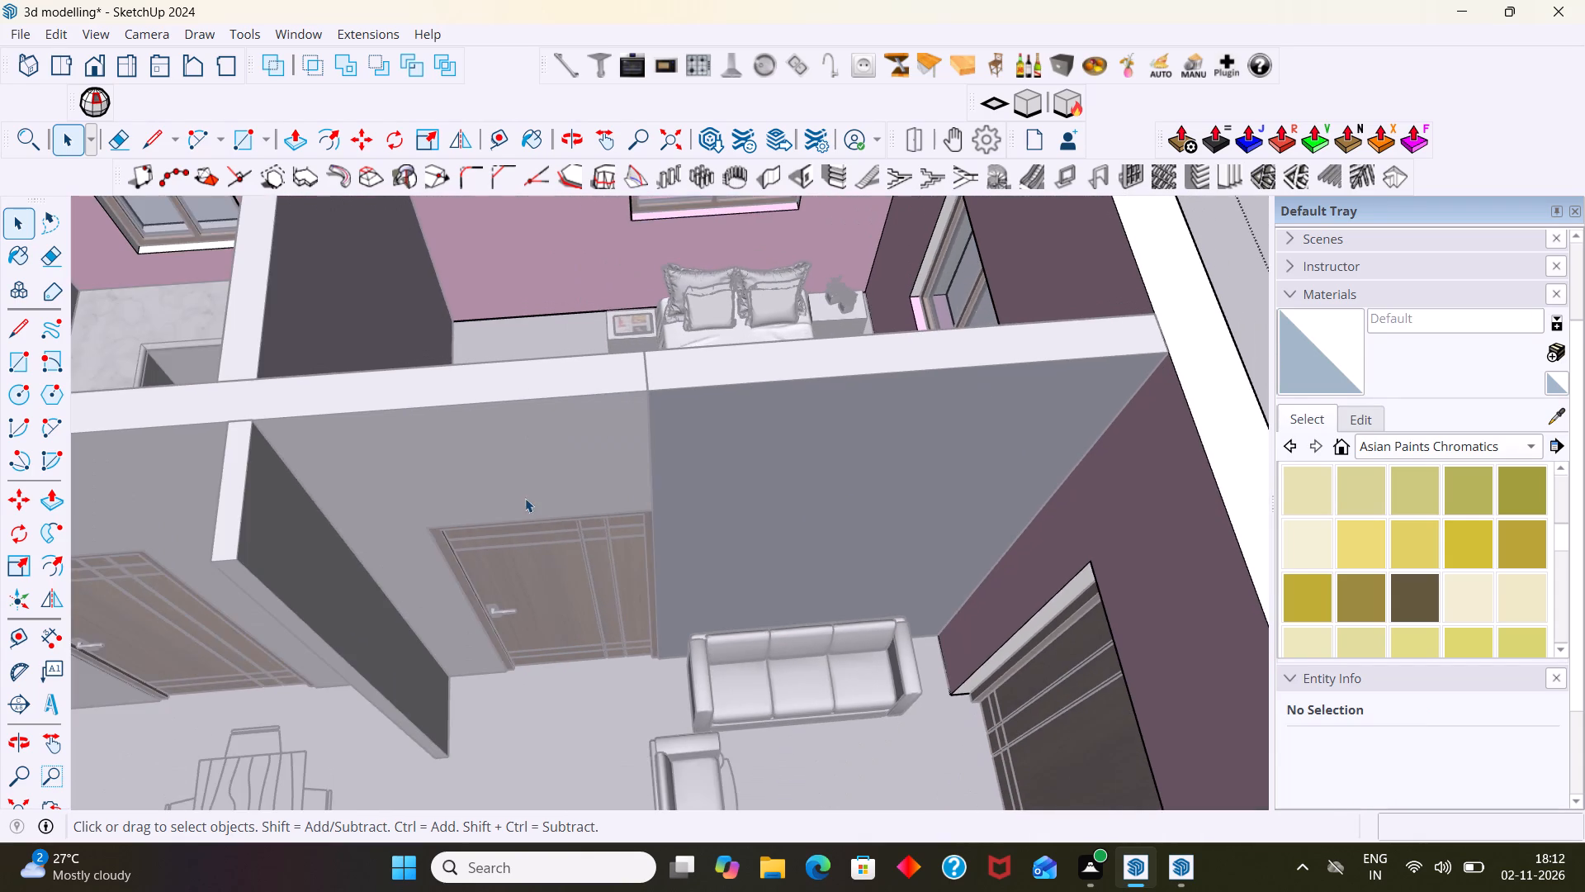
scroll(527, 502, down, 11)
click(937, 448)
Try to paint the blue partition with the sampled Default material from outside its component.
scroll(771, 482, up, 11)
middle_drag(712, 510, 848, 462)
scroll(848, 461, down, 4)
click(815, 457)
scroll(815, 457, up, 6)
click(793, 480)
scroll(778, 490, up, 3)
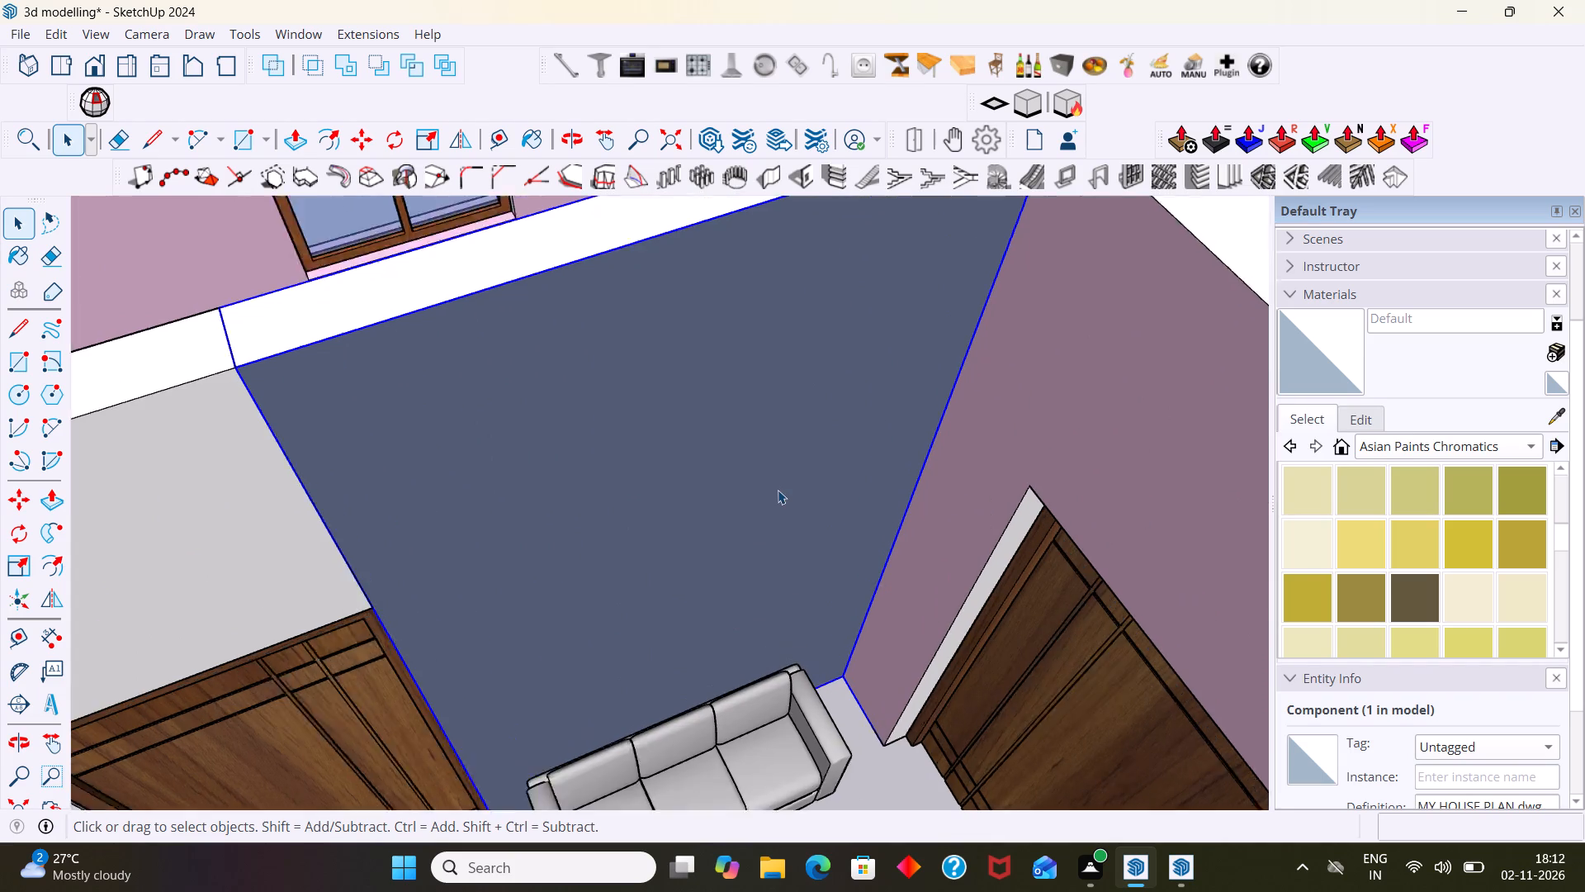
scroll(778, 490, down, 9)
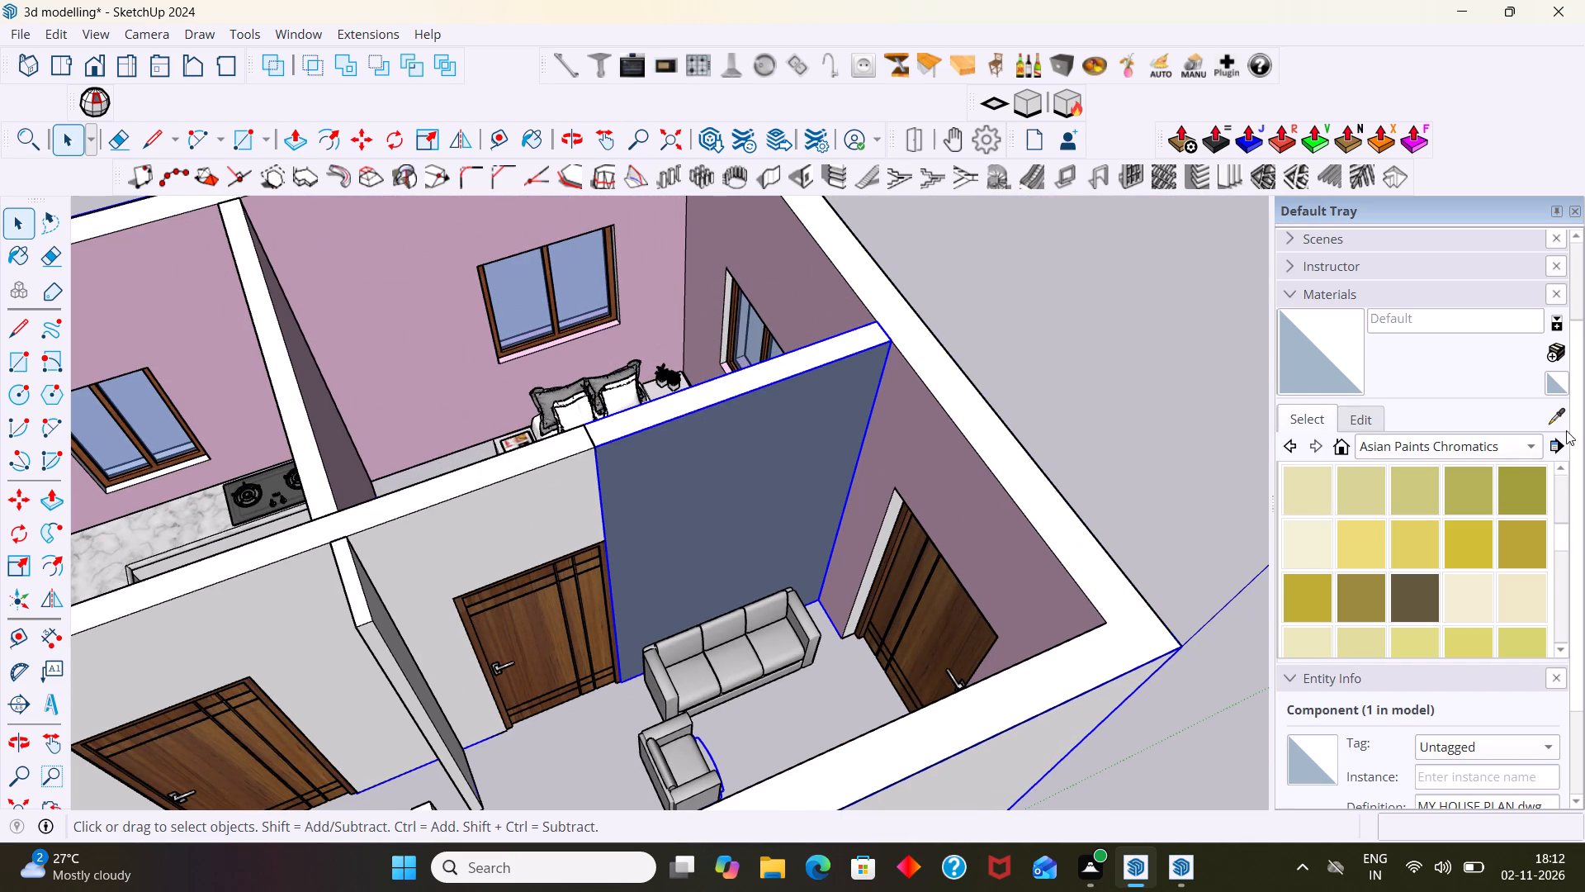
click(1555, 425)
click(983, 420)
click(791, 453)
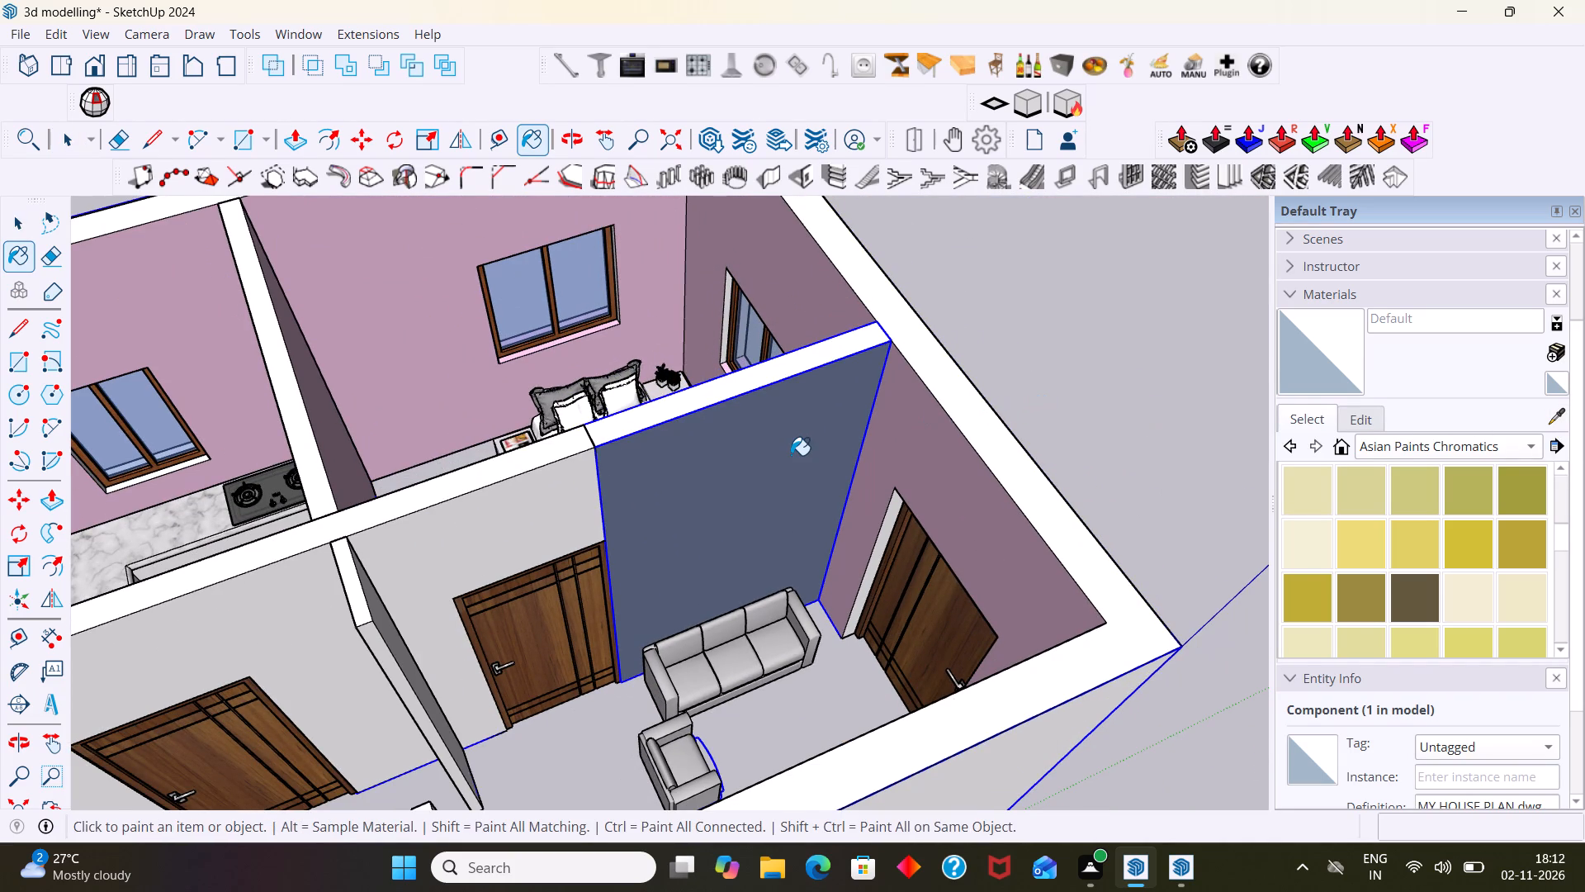
Inside the partition component, paint the blue face behind the sofa with the sampled Default material and exit the component.
key(space)
double_click(776, 464)
scroll(776, 464, up, 3)
click(776, 465)
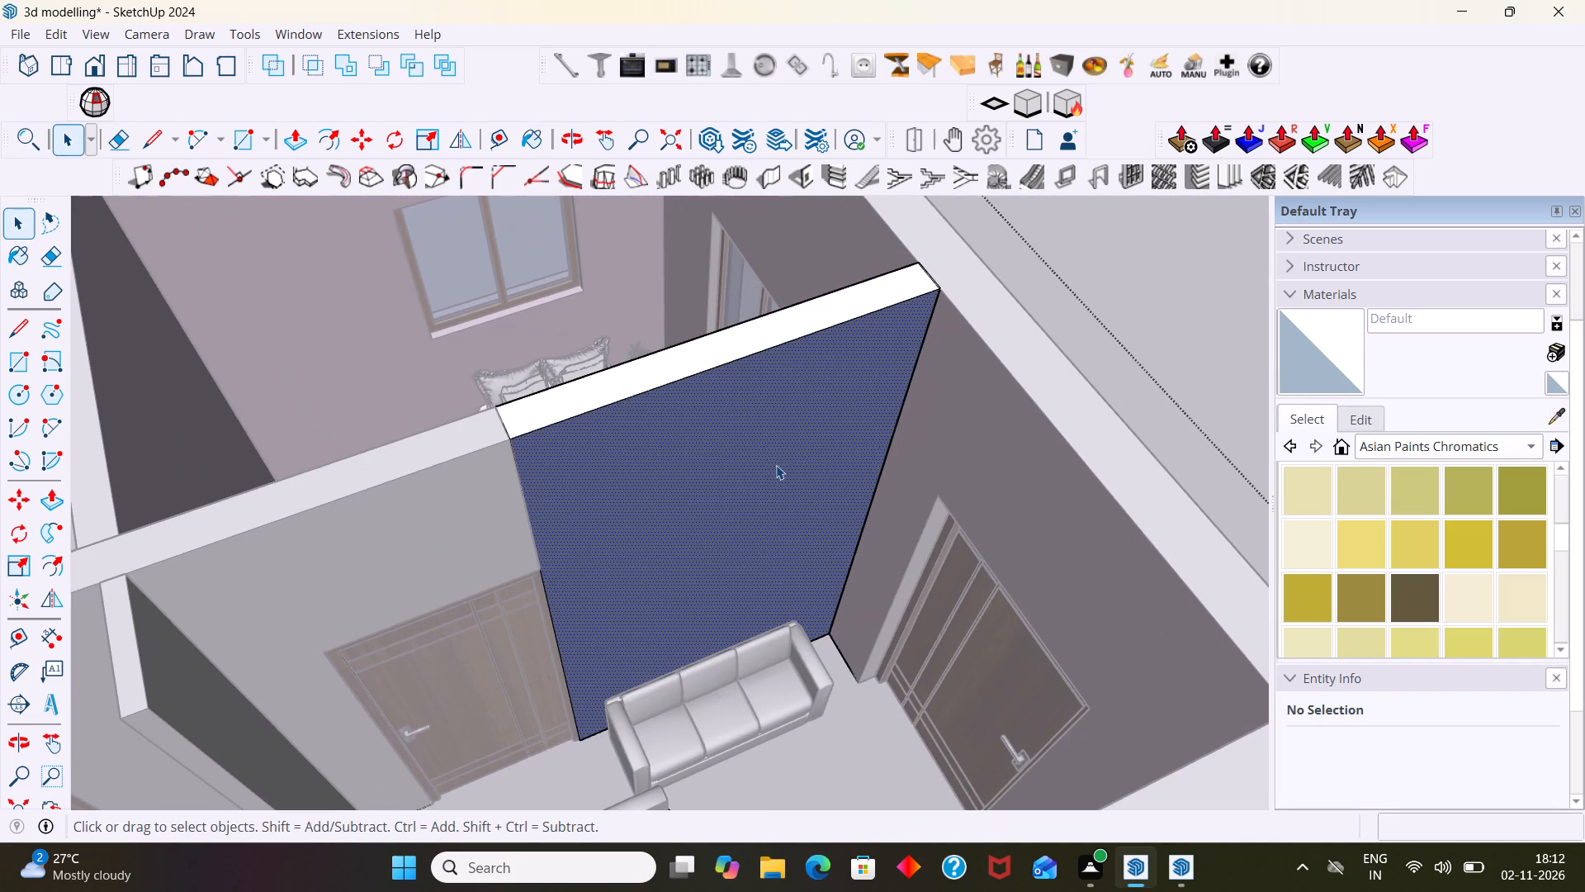
click(1557, 410)
click(1115, 443)
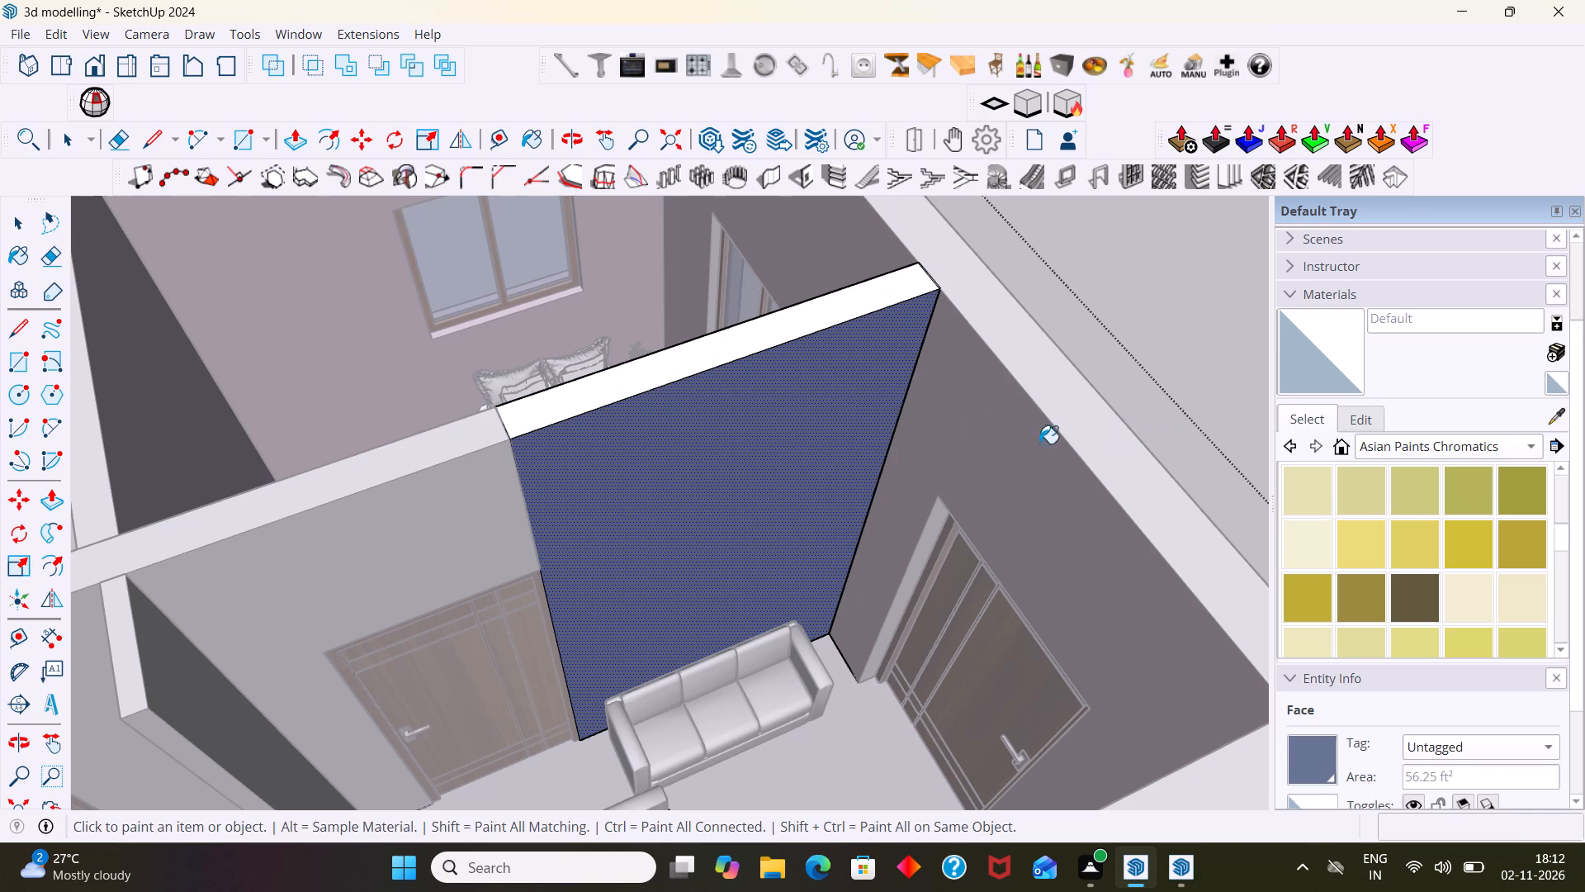
click(848, 383)
scroll(848, 384, down, 2)
key(space)
click(1162, 280)
Examine the uncoloured partition behind the sofa alongside the kitchen, bedroom and entrance walls, from close up and across the house.
scroll(1117, 291, down, 2)
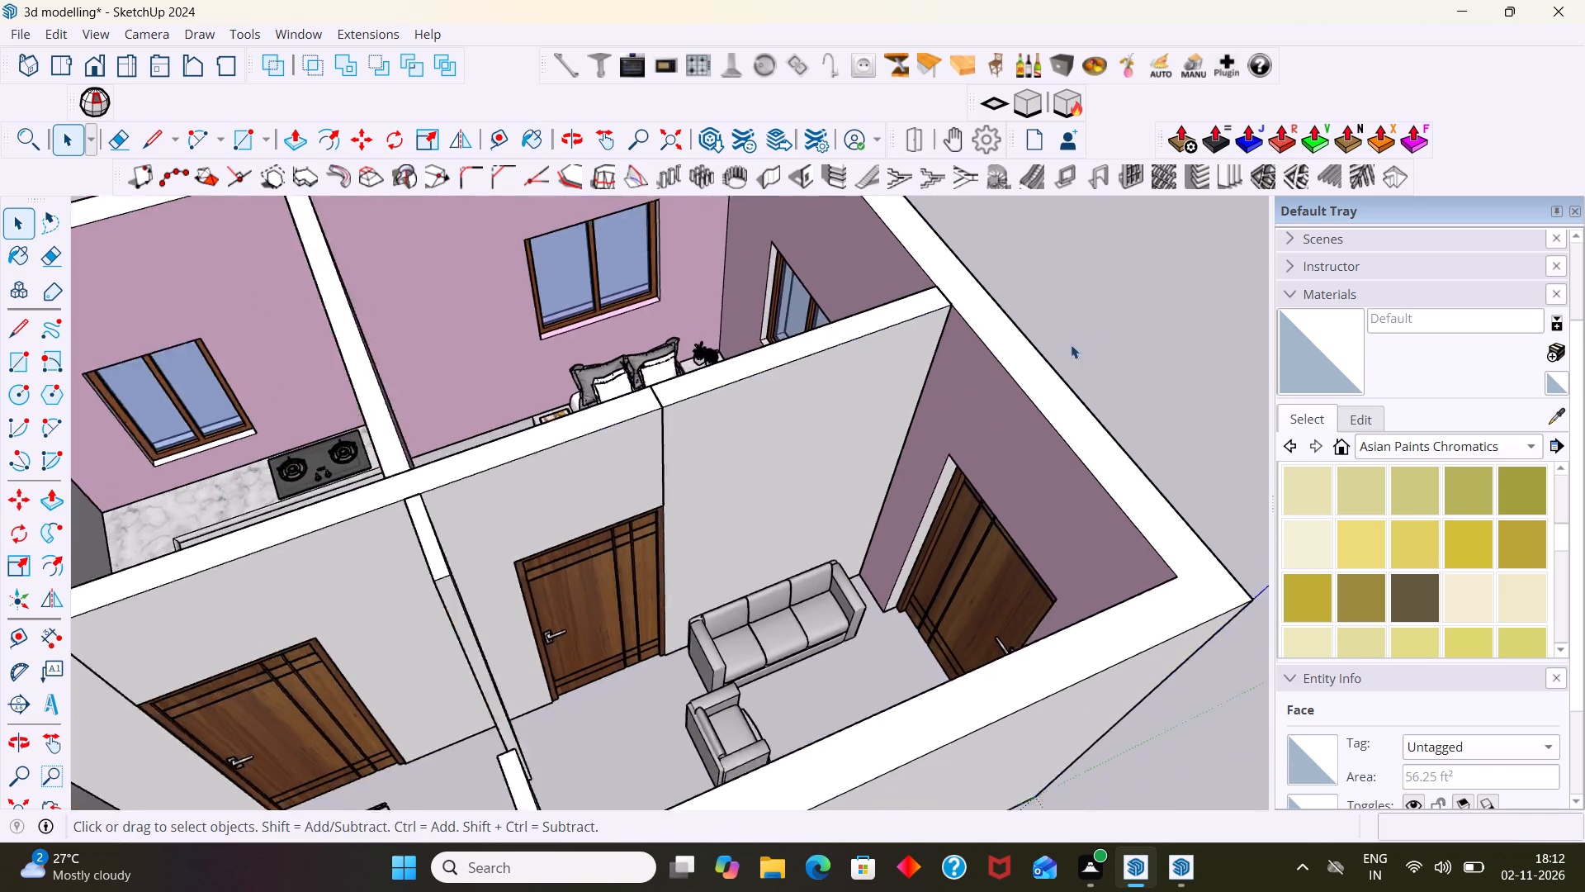
scroll(1071, 344, down, 7)
middle_drag(896, 434, 1140, 406)
scroll(756, 394, up, 5)
middle_drag(719, 399, 532, 432)
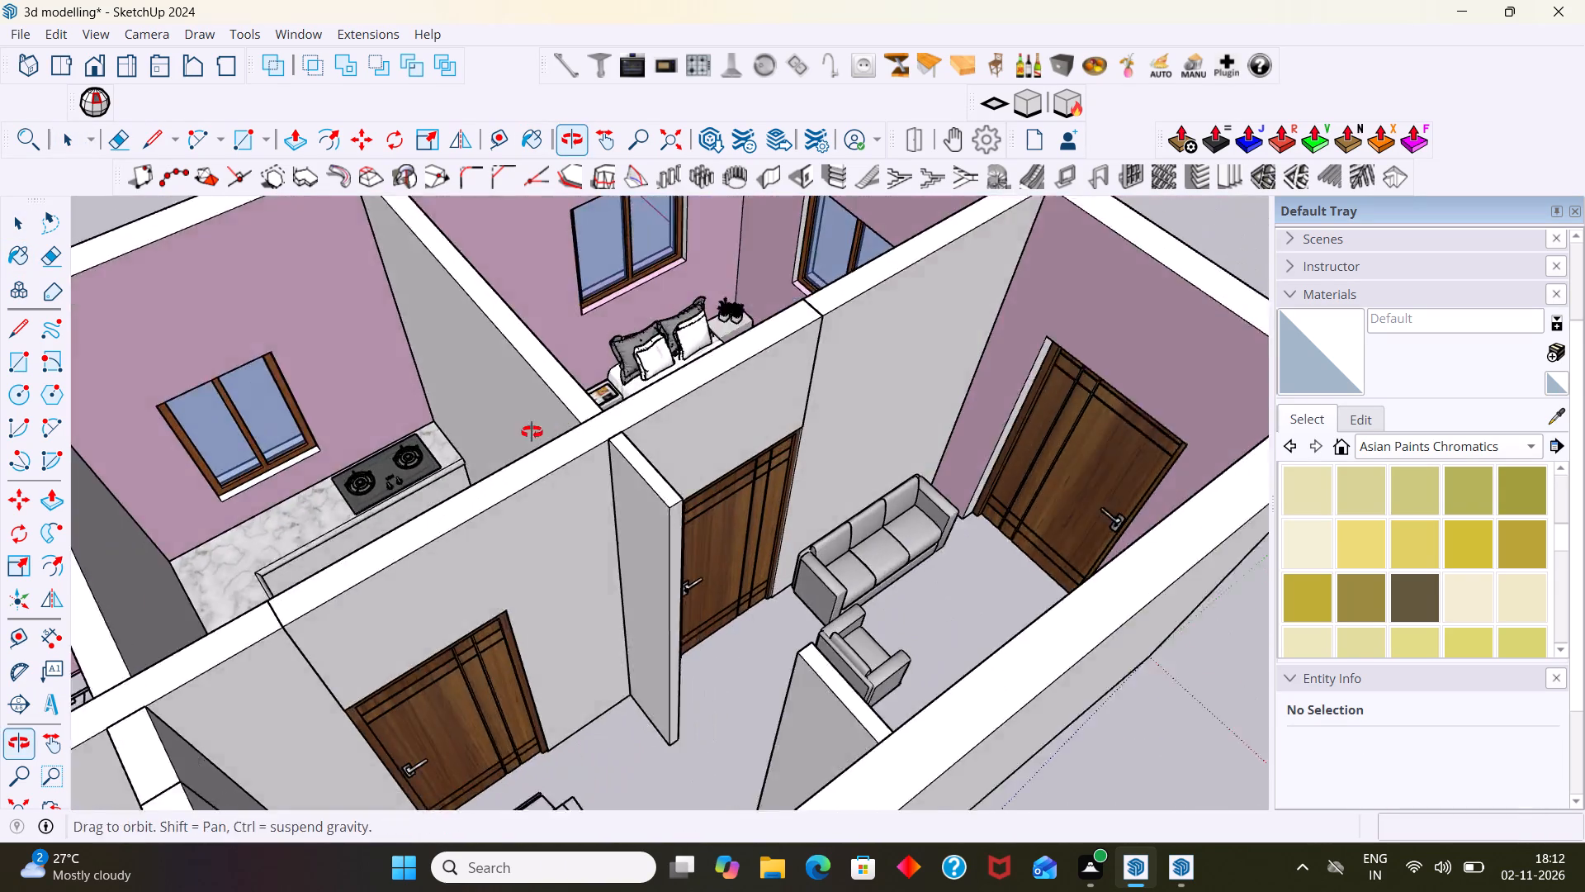
middle_drag(532, 432, 504, 428)
scroll(407, 388, up, 2)
scroll(394, 374, down, 4)
shift+middle_drag(518, 371, 788, 430)
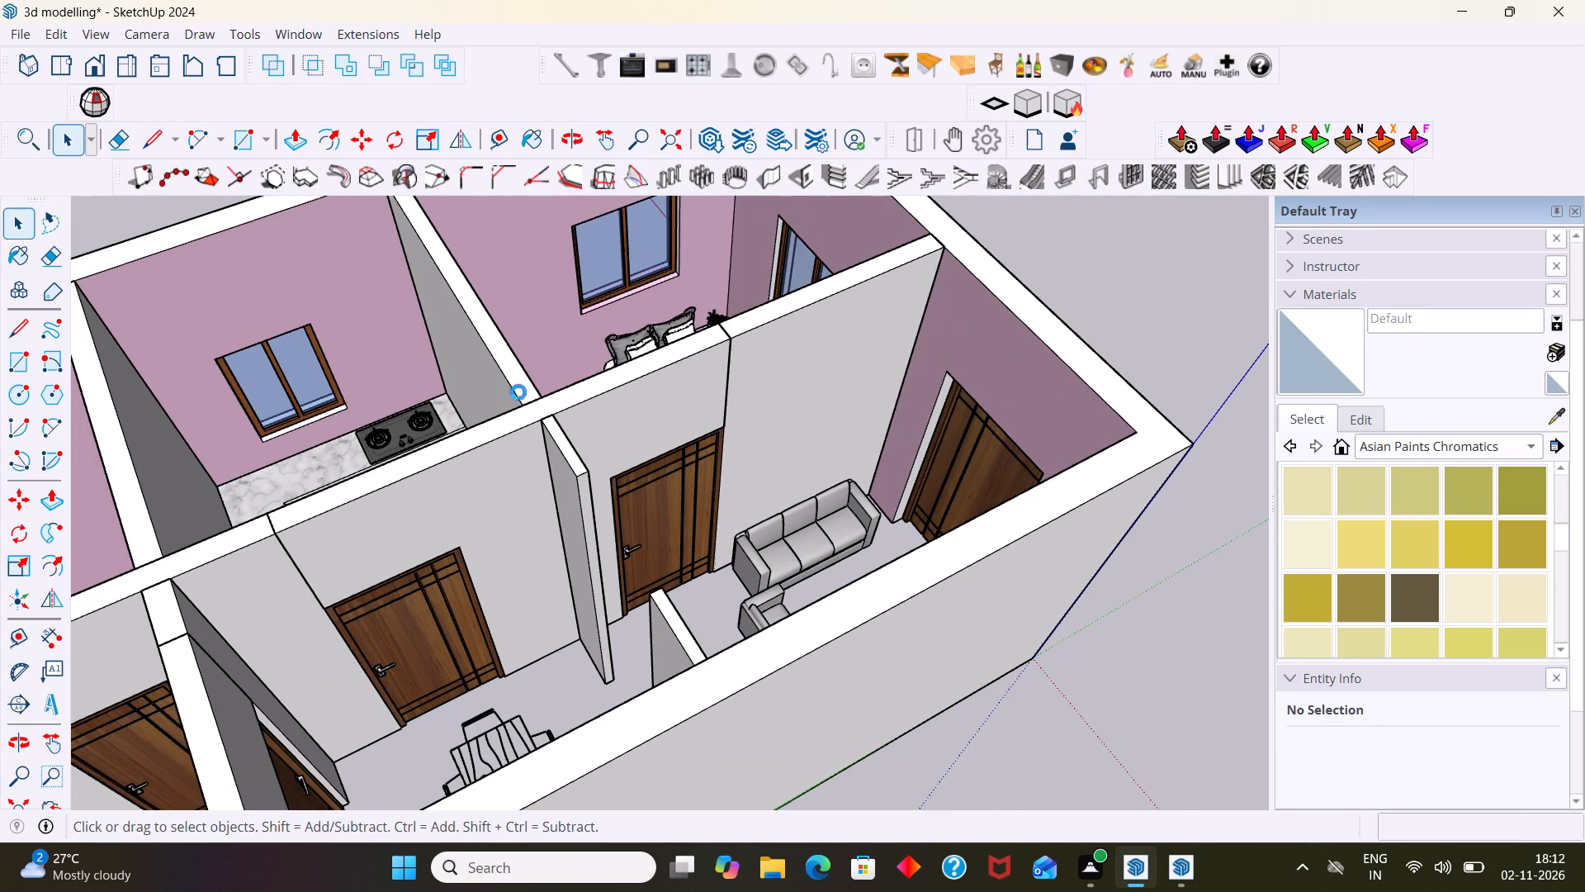
shift+middle_drag(522, 392, 794, 436)
scroll(732, 412, down, 18)
scroll(925, 405, down, 11)
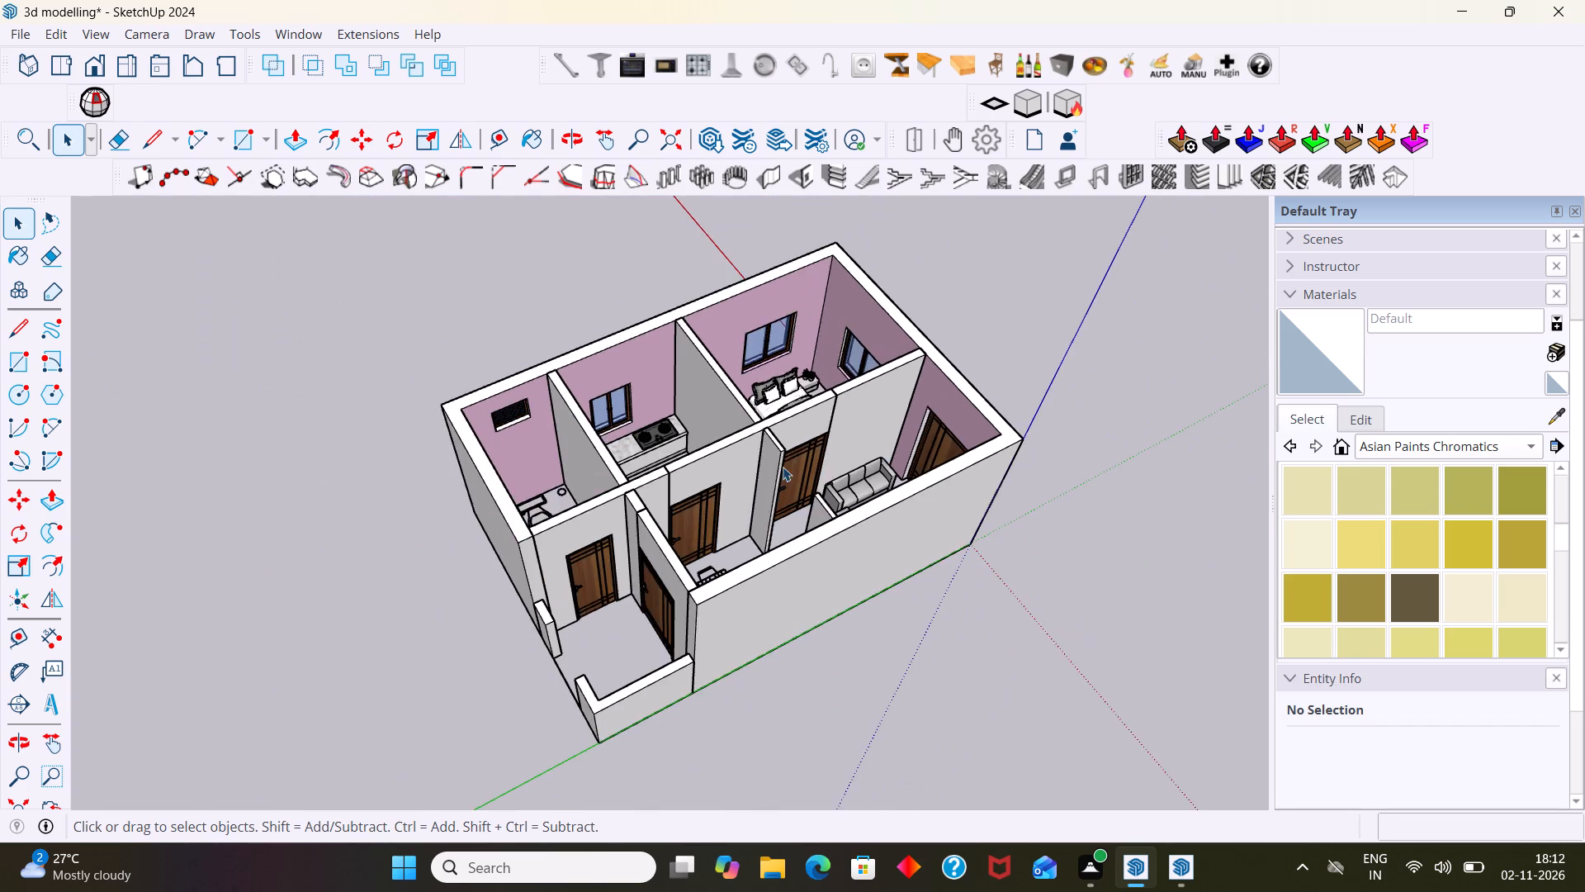
Examine the bathroom, kitchen and bedroom walls and the kitchen window, from close up and across the house.
scroll(659, 441, up, 11)
middle_drag(546, 440, 548, 452)
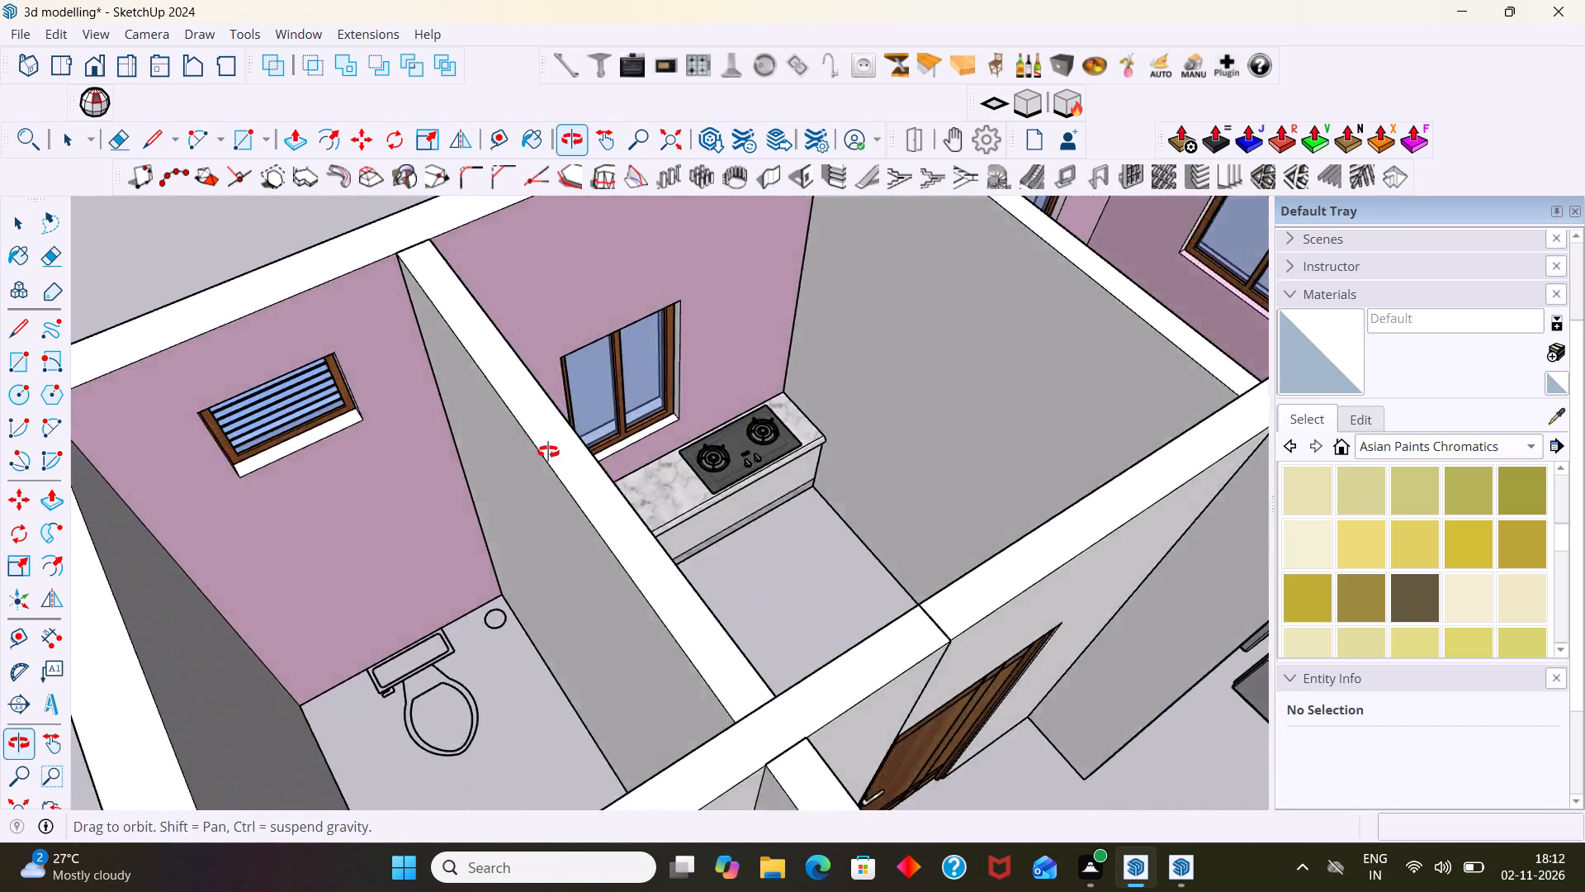
middle_drag(548, 452, 433, 481)
scroll(499, 460, down, 11)
middle_drag(677, 476, 1025, 435)
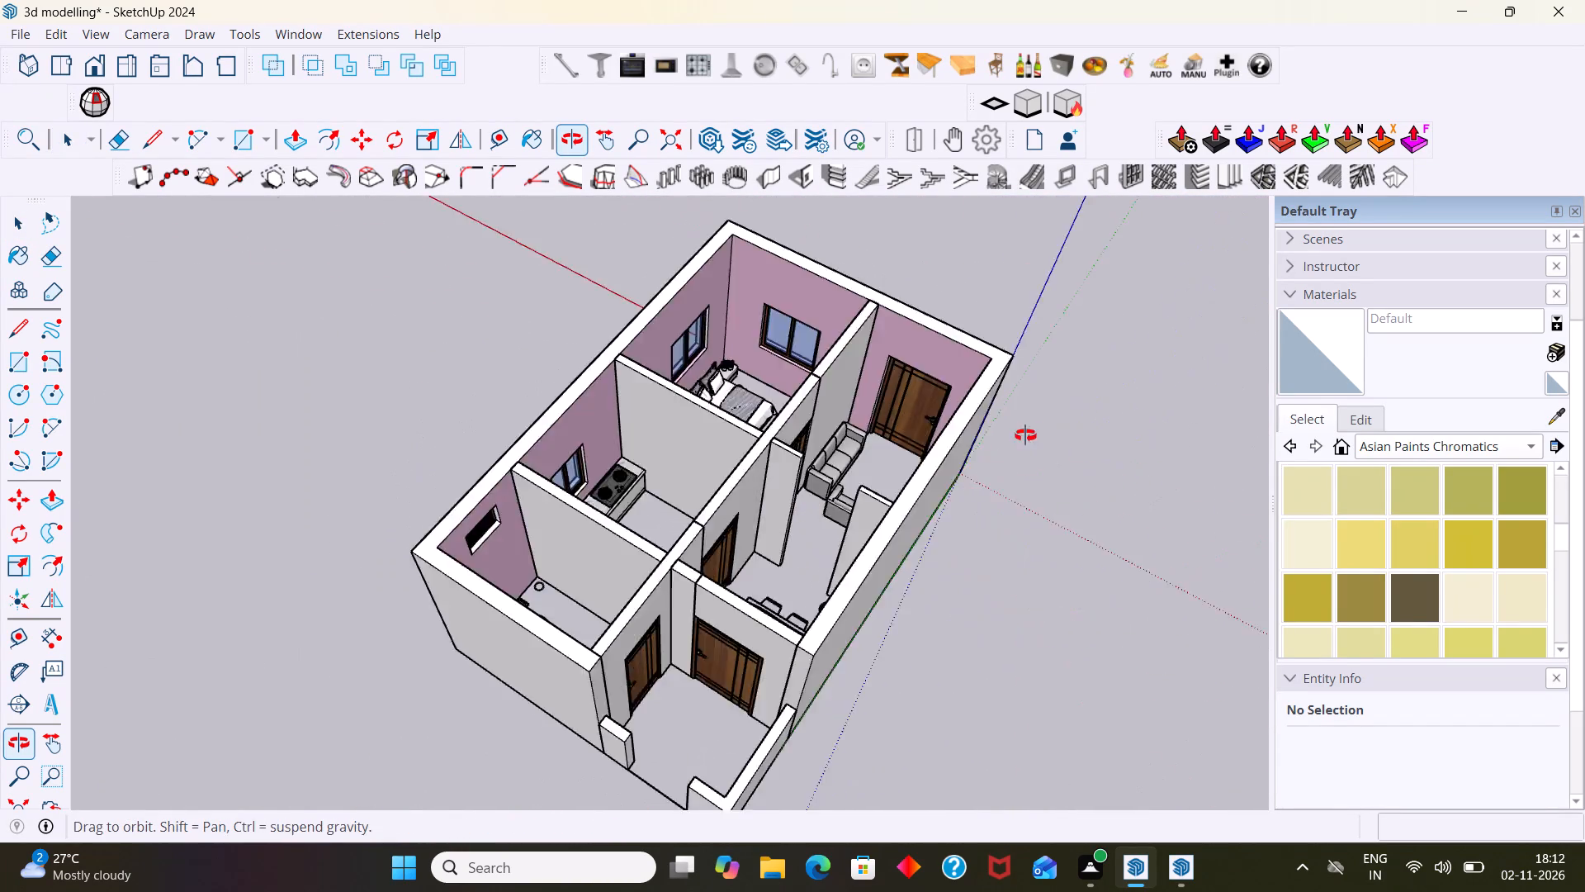
middle_drag(1025, 435, 1103, 435)
scroll(511, 523, up, 18)
middle_drag(555, 436, 344, 458)
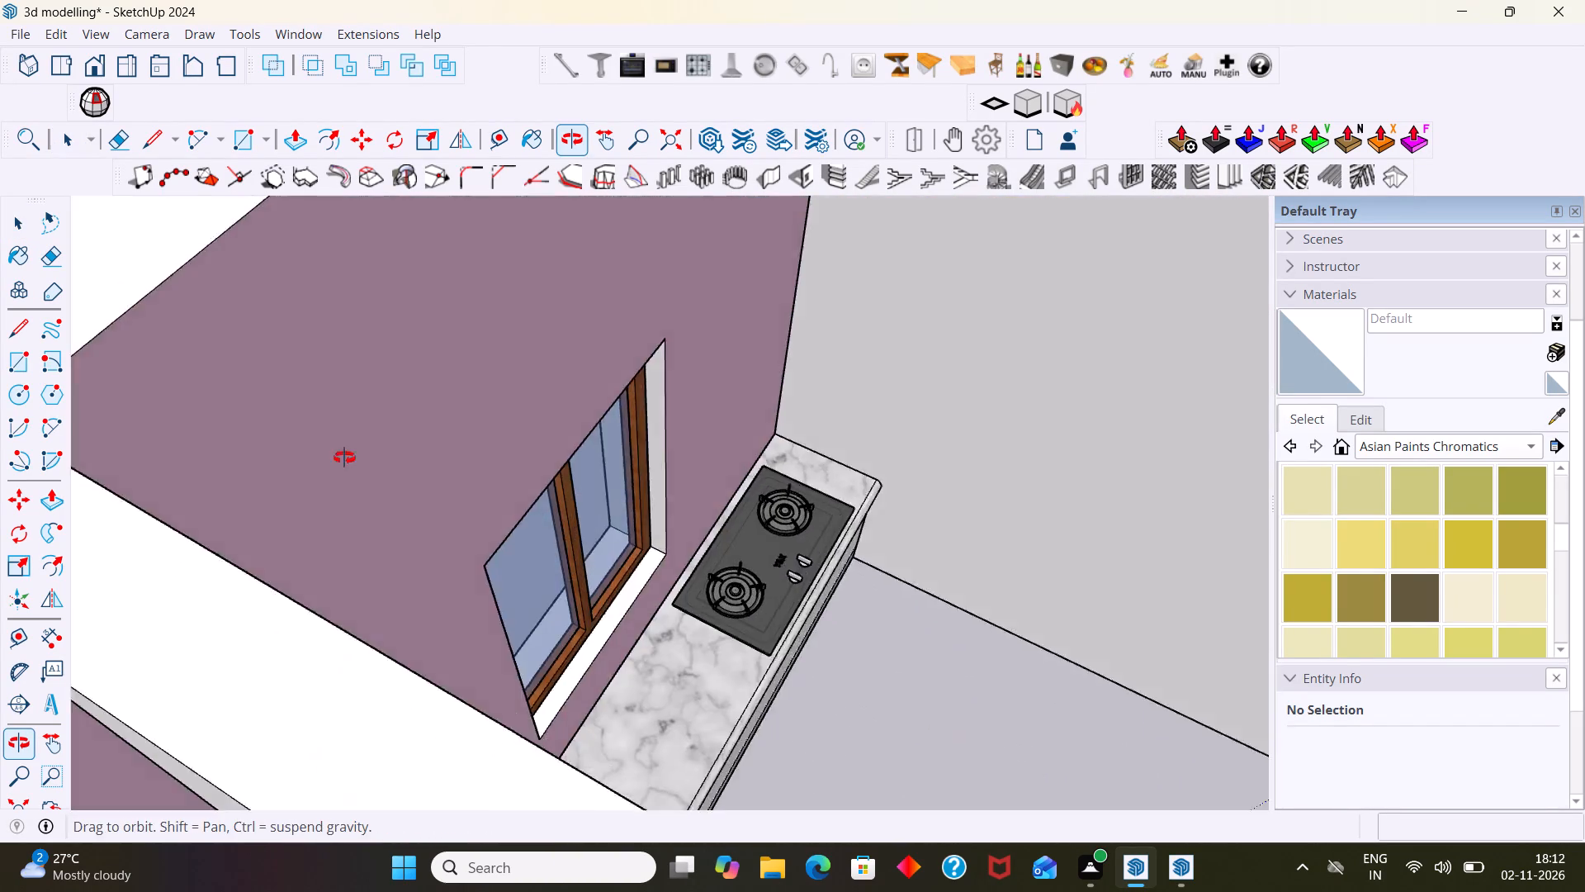
middle_drag(344, 458, 280, 467)
scroll(384, 467, down, 12)
middle_drag(409, 496, 287, 393)
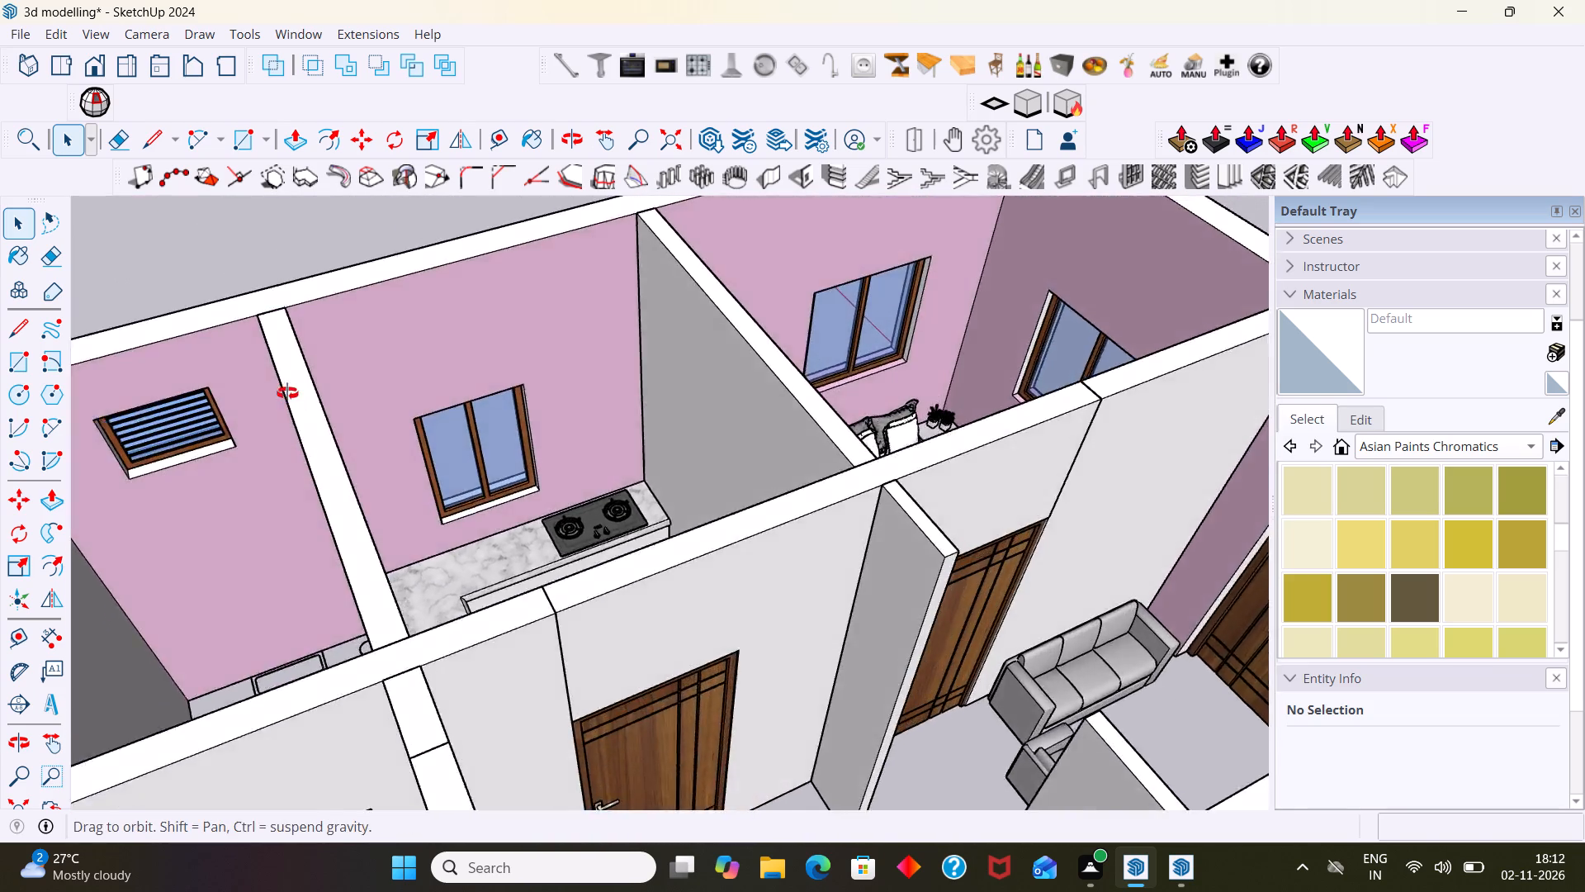
middle_drag(287, 393, 288, 388)
scroll(357, 411, up, 11)
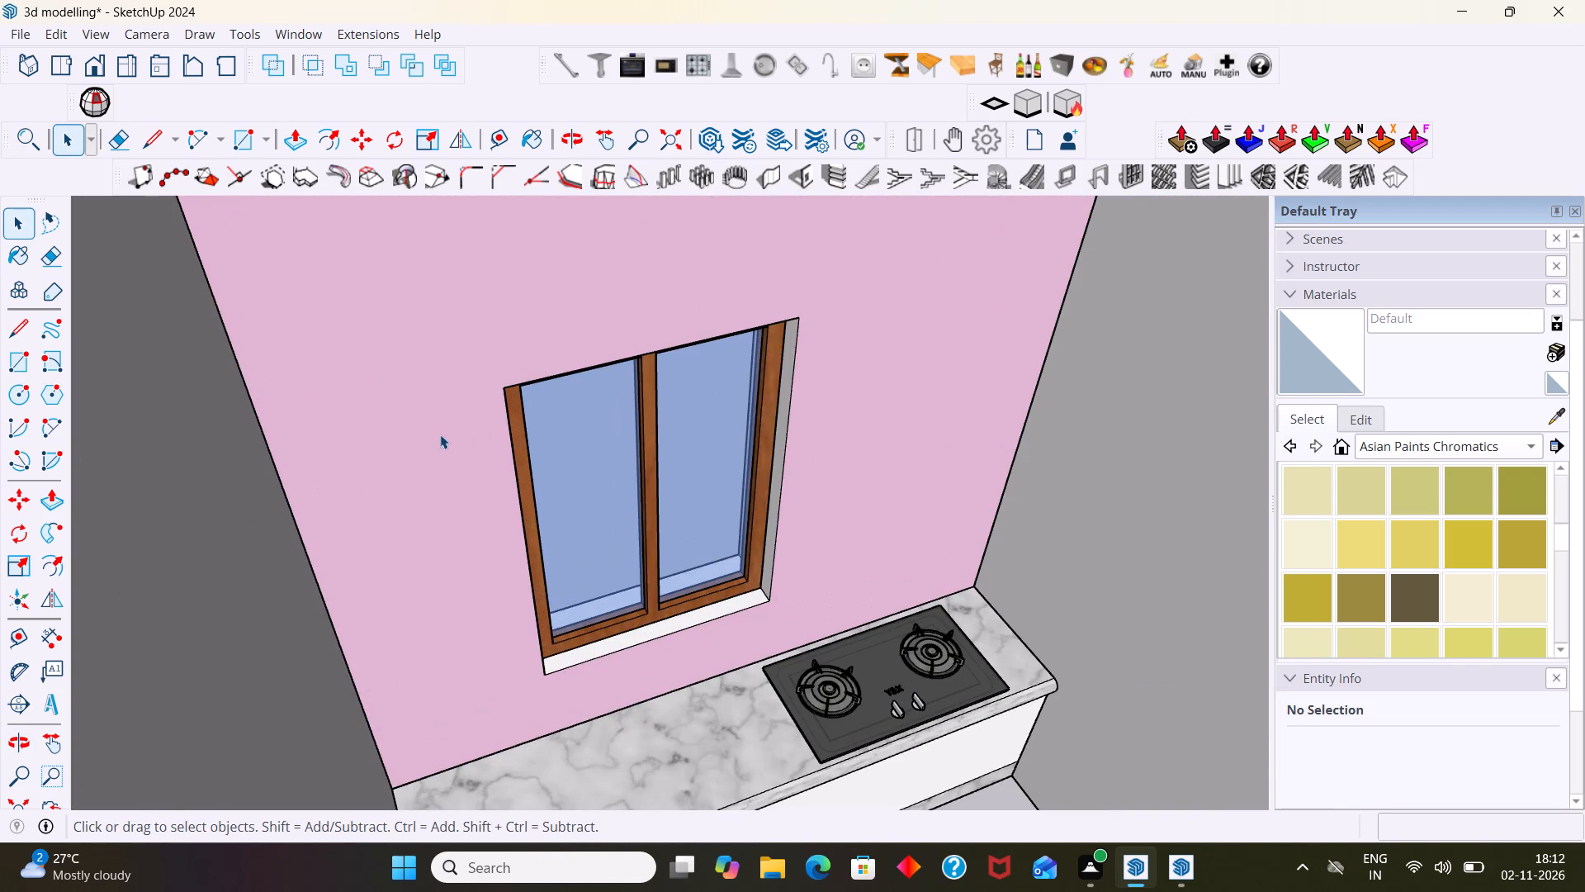
scroll(440, 437, down, 16)
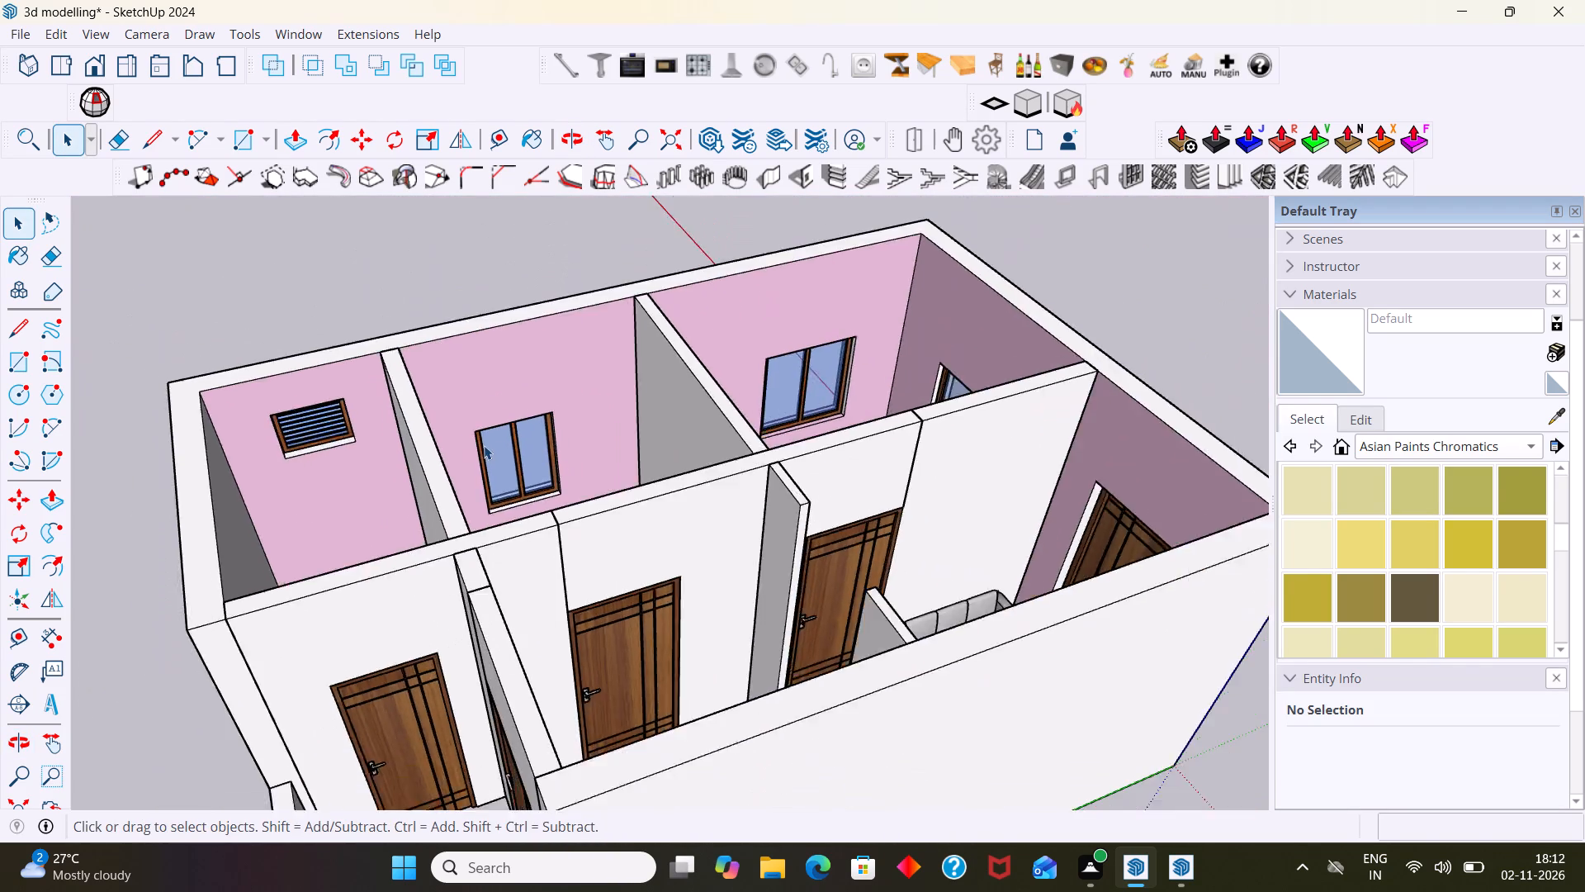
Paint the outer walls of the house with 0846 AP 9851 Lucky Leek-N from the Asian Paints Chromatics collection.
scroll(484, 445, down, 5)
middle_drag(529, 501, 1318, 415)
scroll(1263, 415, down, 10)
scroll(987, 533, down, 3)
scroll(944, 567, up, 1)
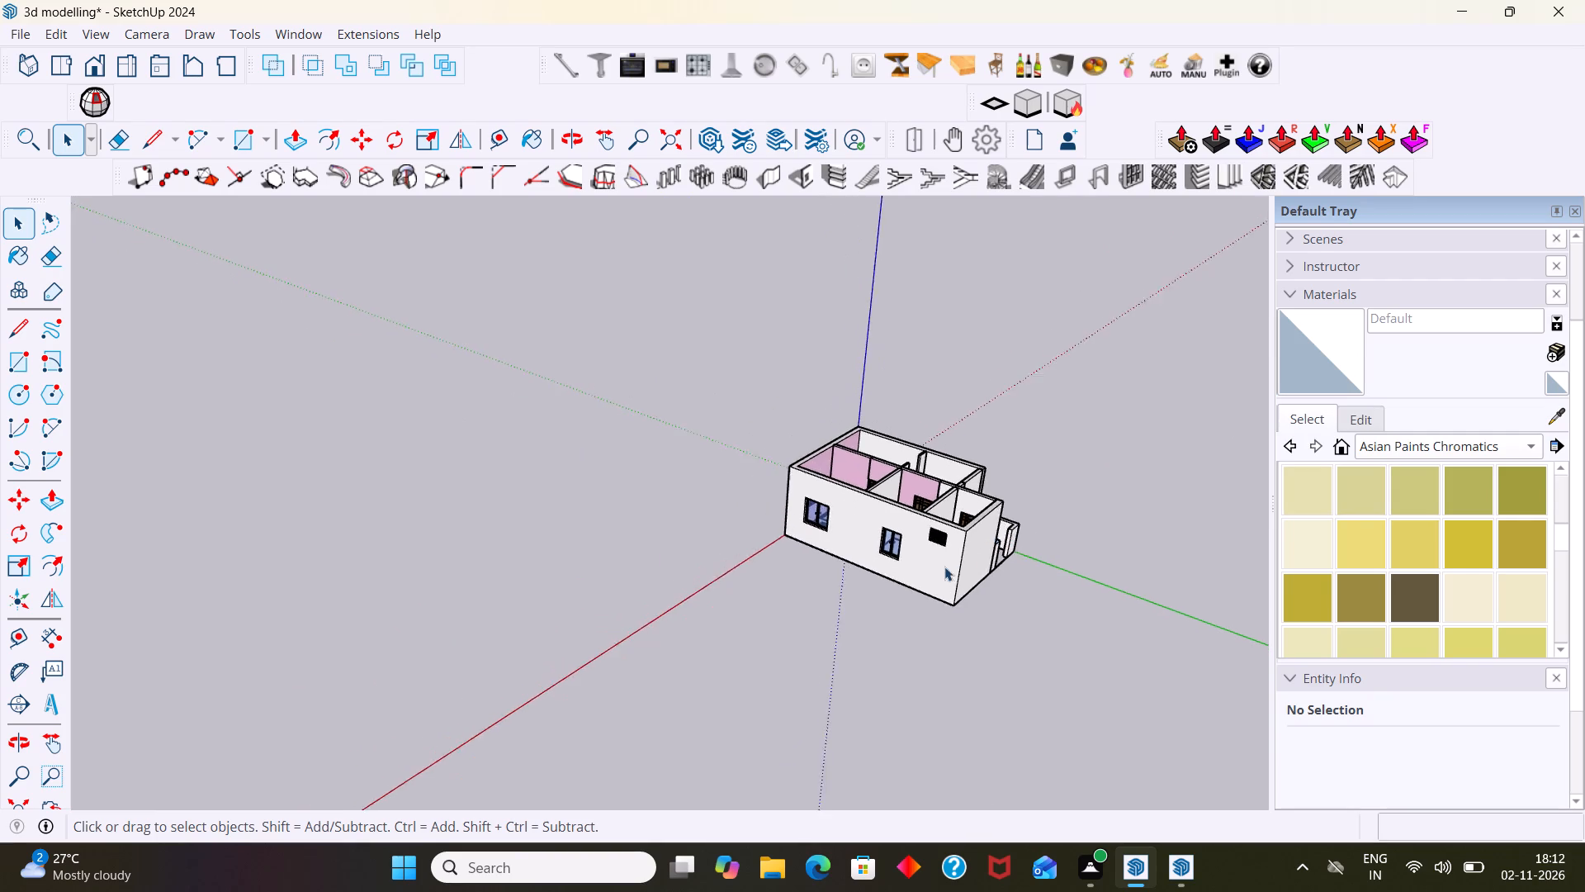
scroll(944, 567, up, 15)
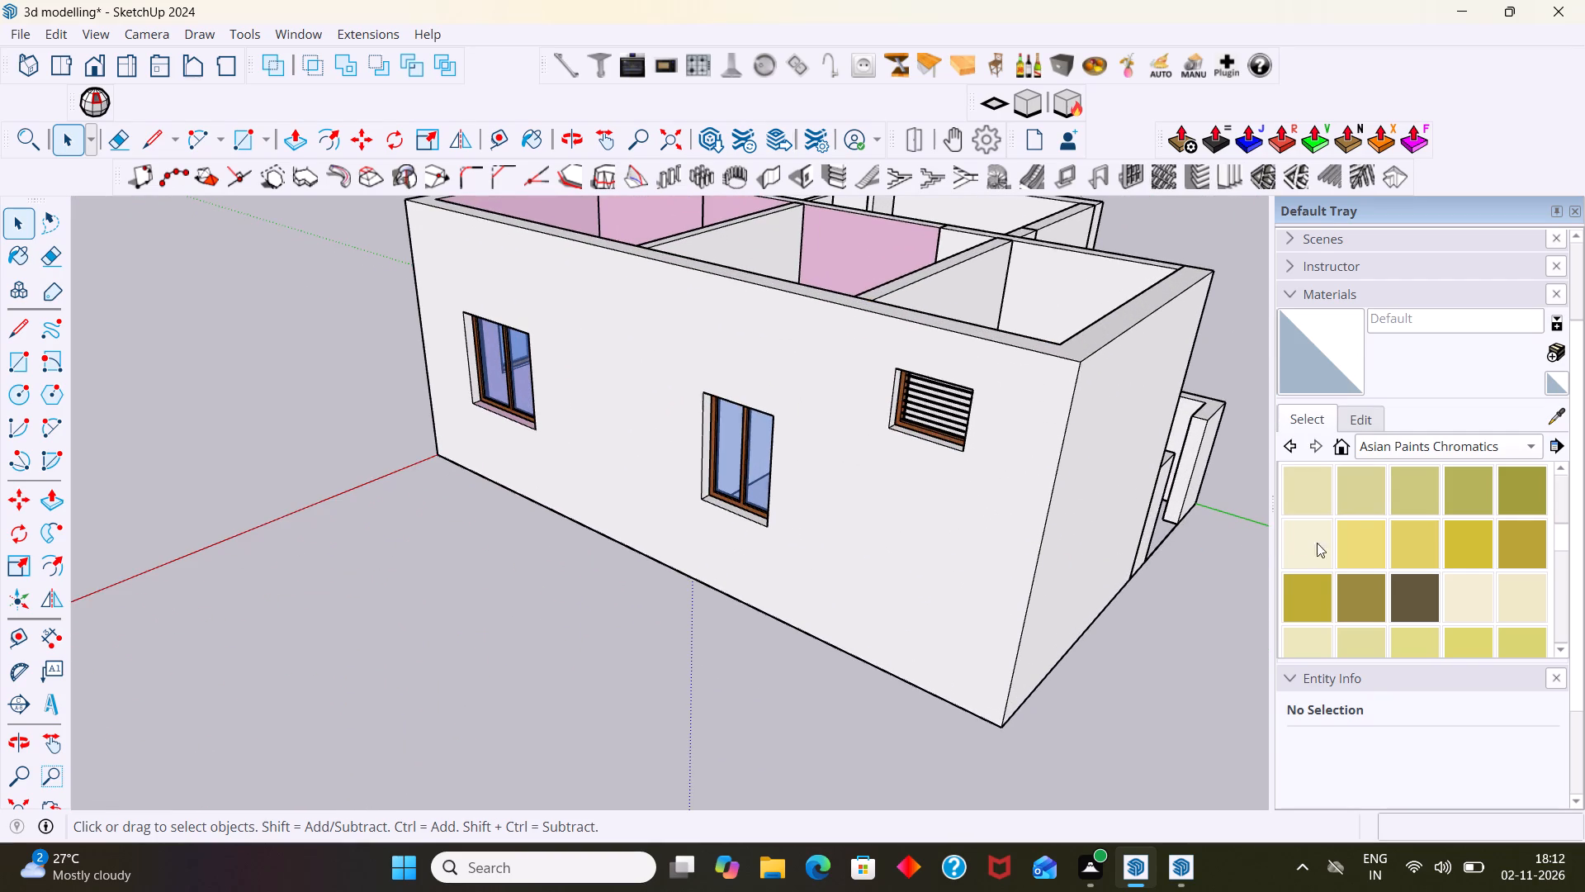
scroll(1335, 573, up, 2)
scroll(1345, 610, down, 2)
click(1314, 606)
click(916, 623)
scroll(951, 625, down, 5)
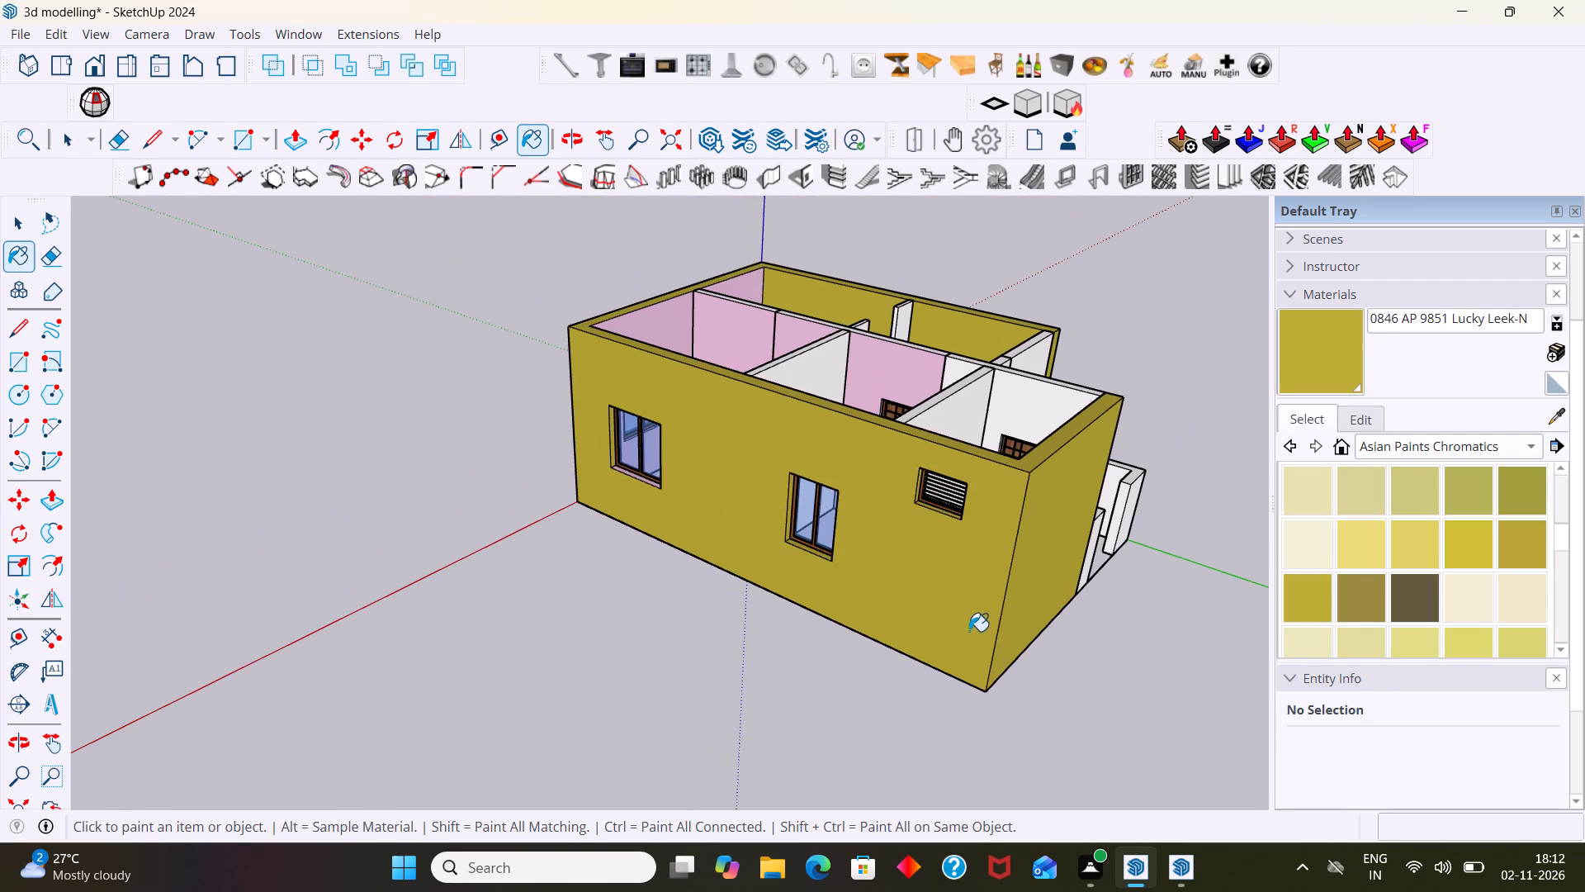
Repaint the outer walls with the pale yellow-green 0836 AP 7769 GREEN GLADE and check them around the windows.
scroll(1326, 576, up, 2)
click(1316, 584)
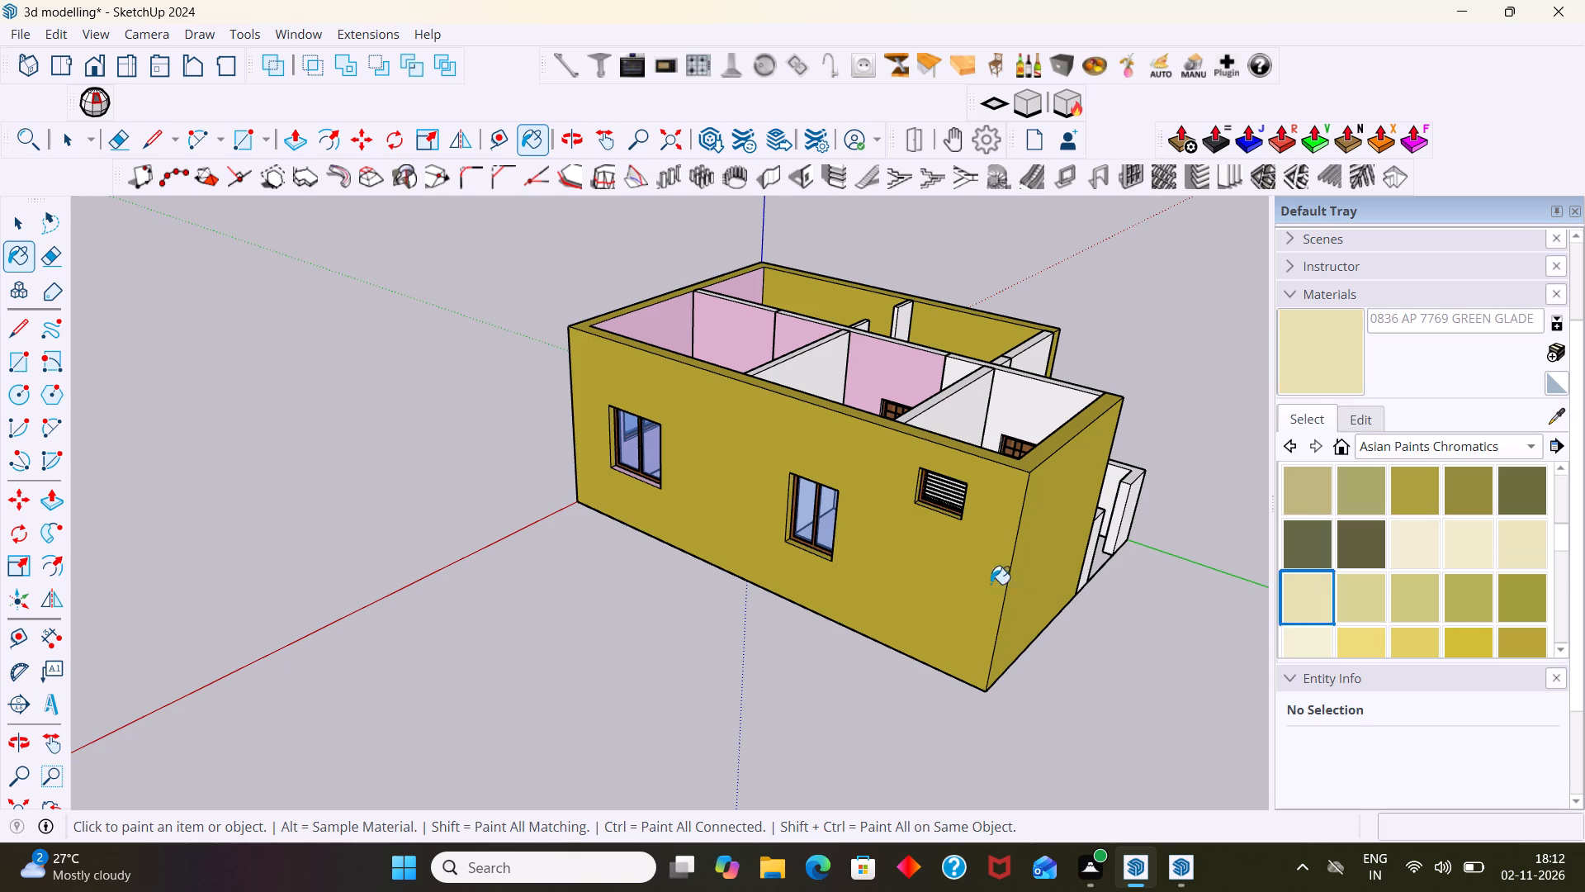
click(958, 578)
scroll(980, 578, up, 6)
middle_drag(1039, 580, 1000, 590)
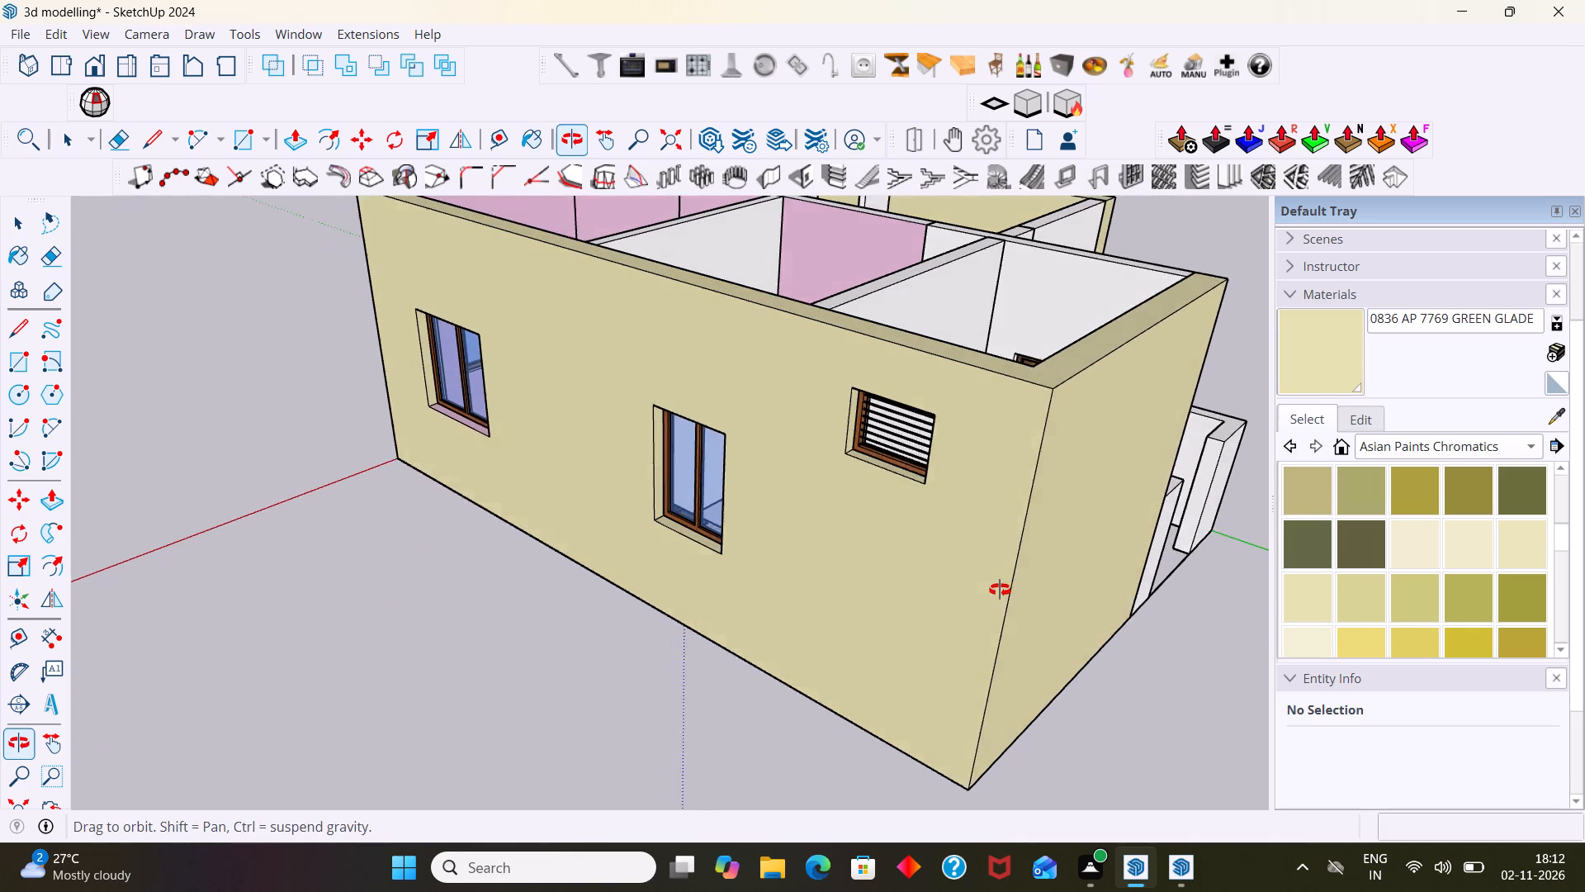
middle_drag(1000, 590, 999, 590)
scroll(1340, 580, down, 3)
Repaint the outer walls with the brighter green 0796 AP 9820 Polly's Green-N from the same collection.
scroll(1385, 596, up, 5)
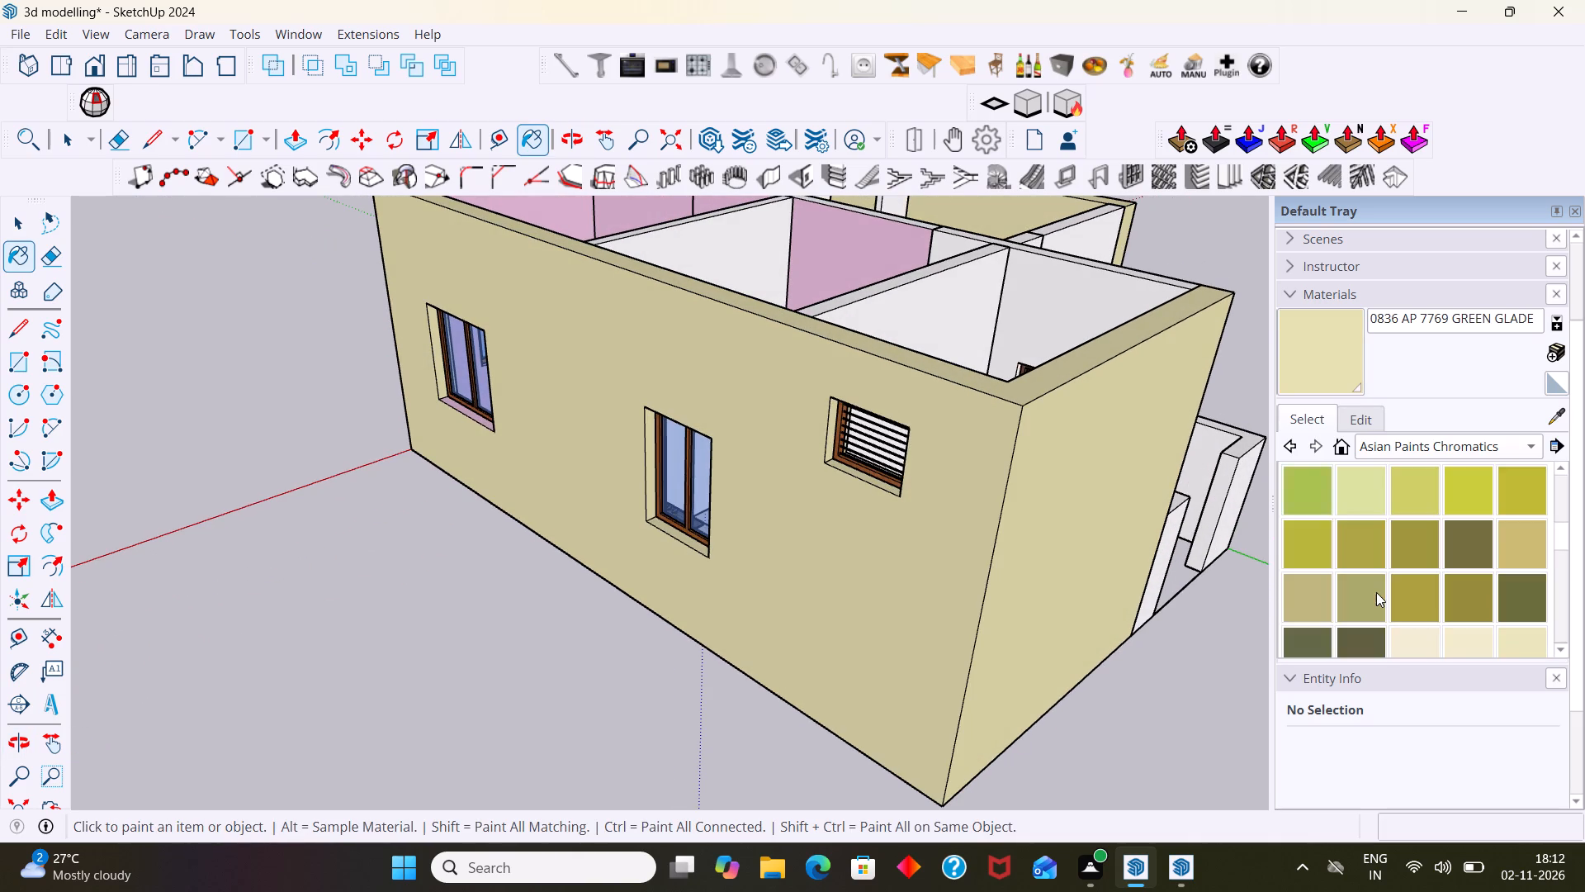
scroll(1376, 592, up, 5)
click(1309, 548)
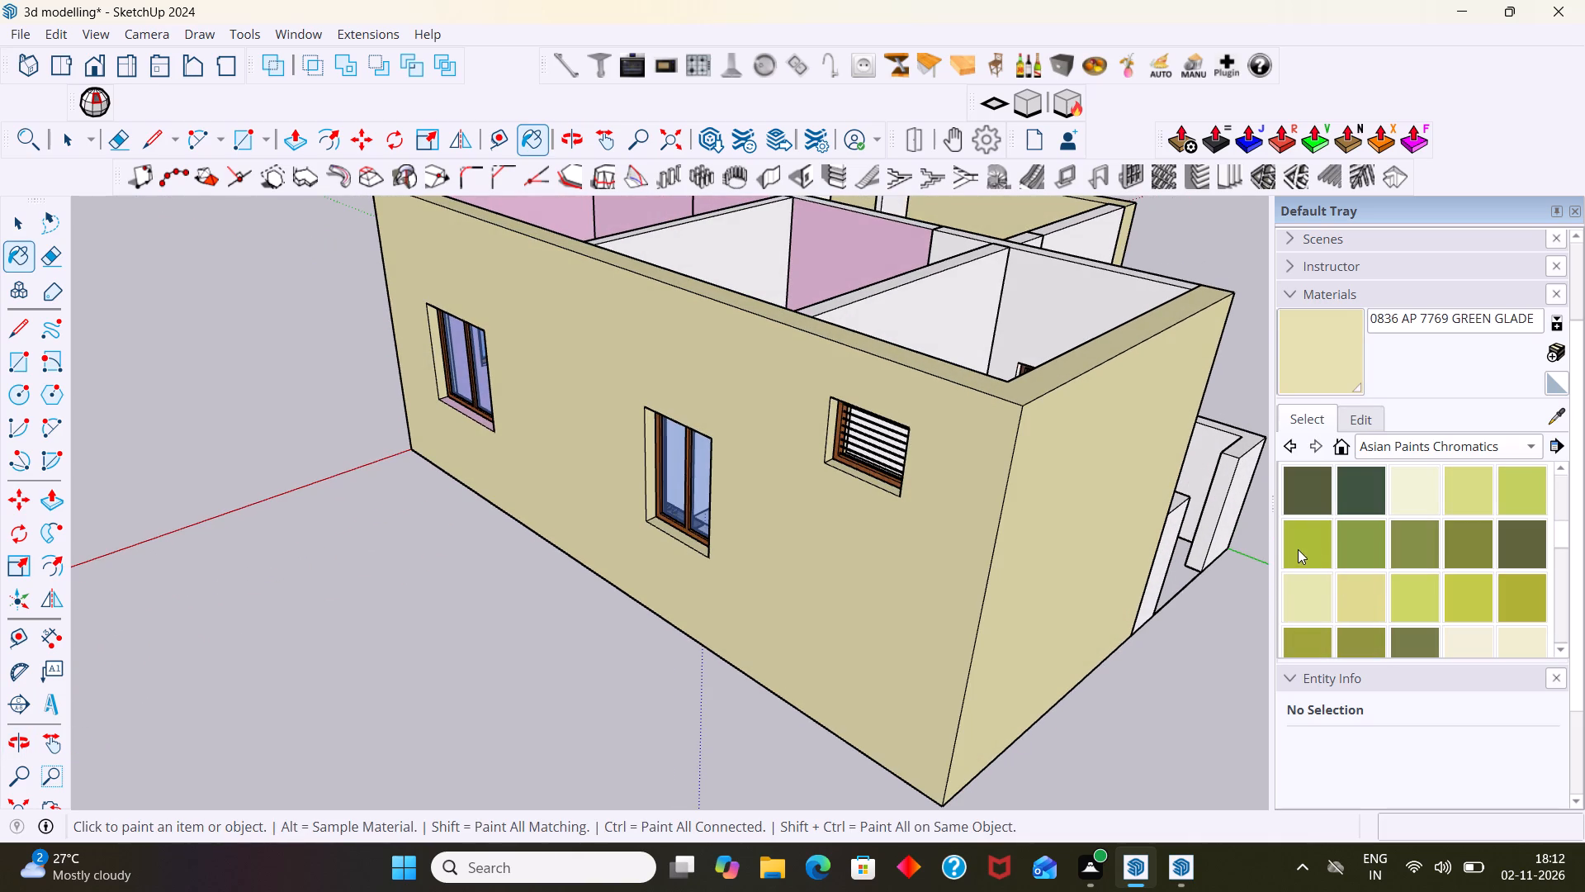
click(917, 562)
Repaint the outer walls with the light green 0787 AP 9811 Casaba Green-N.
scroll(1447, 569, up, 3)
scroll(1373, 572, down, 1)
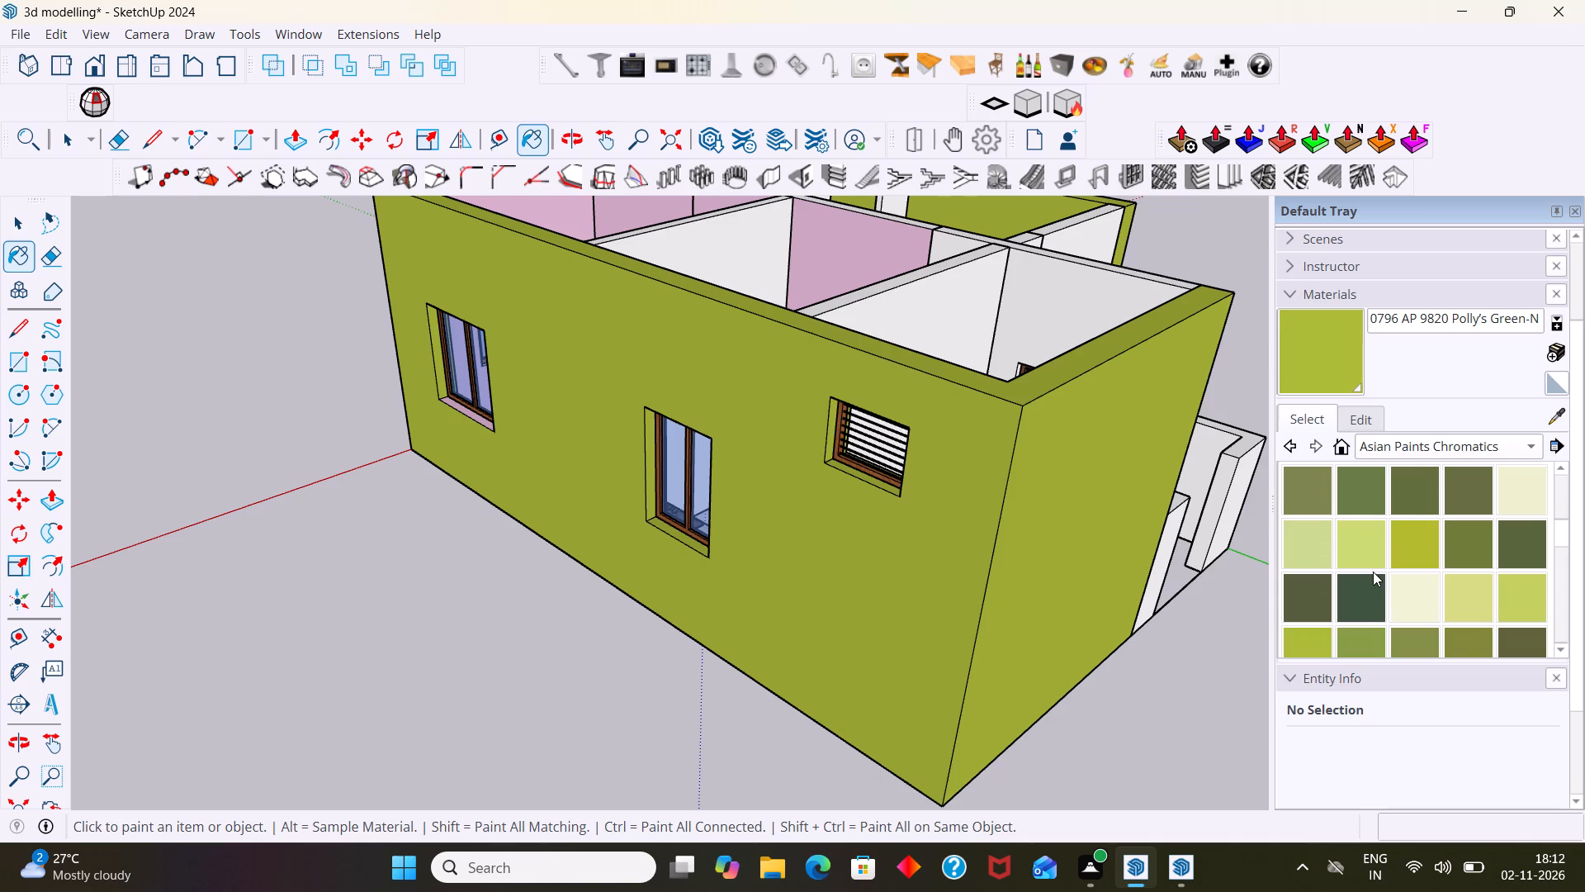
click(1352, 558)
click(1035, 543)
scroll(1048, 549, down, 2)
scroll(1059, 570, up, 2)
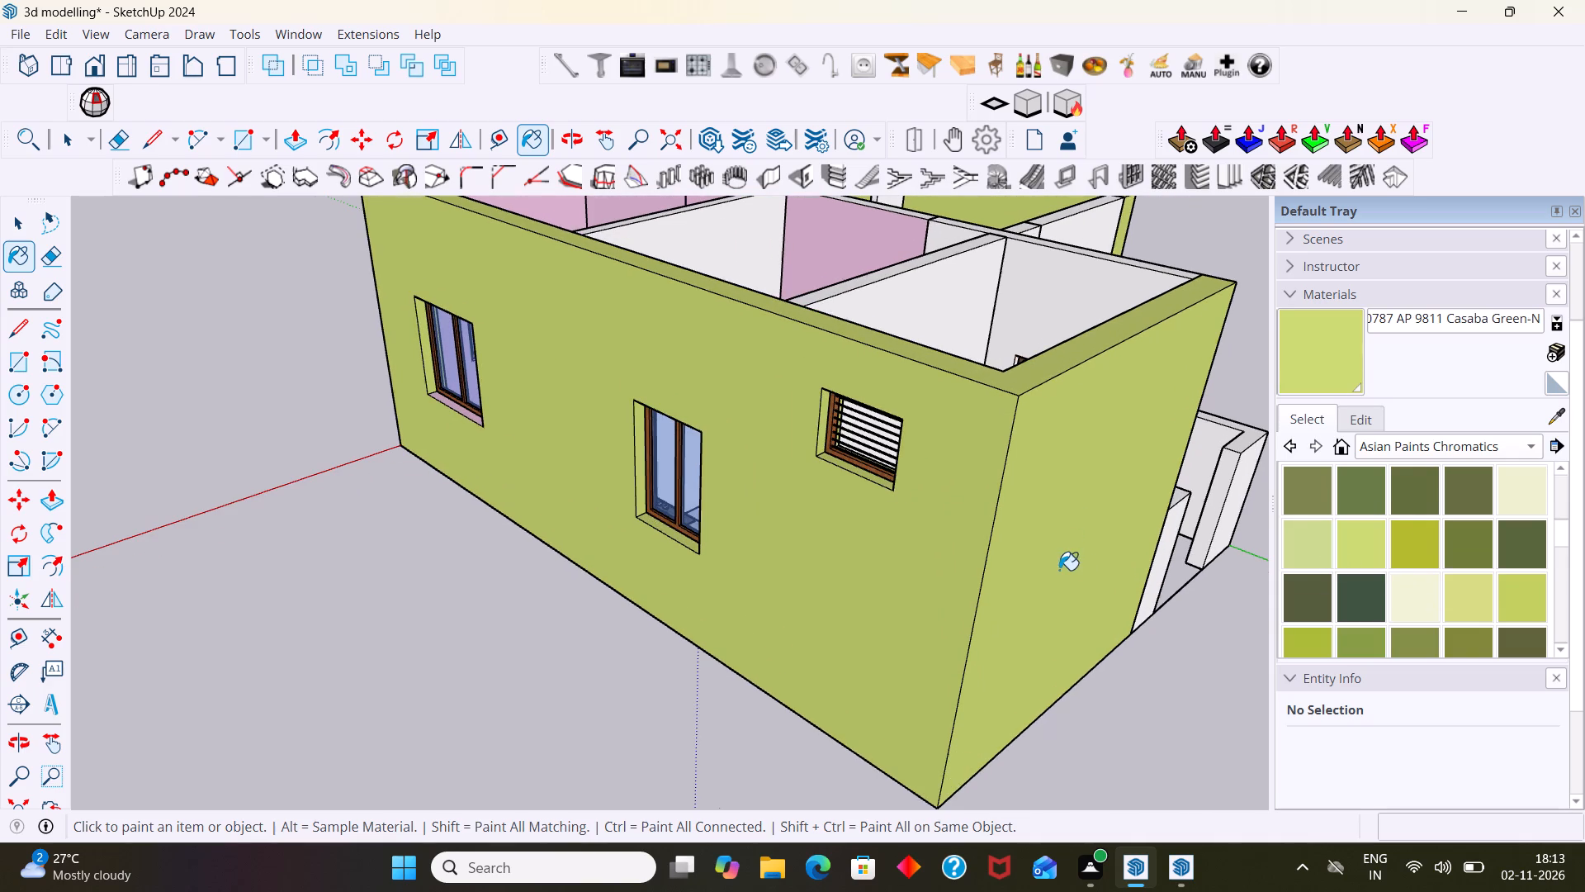
Repaint the outer walls with the pale AP 9801 Gossamer Green-N, inspect the finish near the corner, and leave the Paint Bucket.
scroll(1419, 584, up, 3)
click(1323, 585)
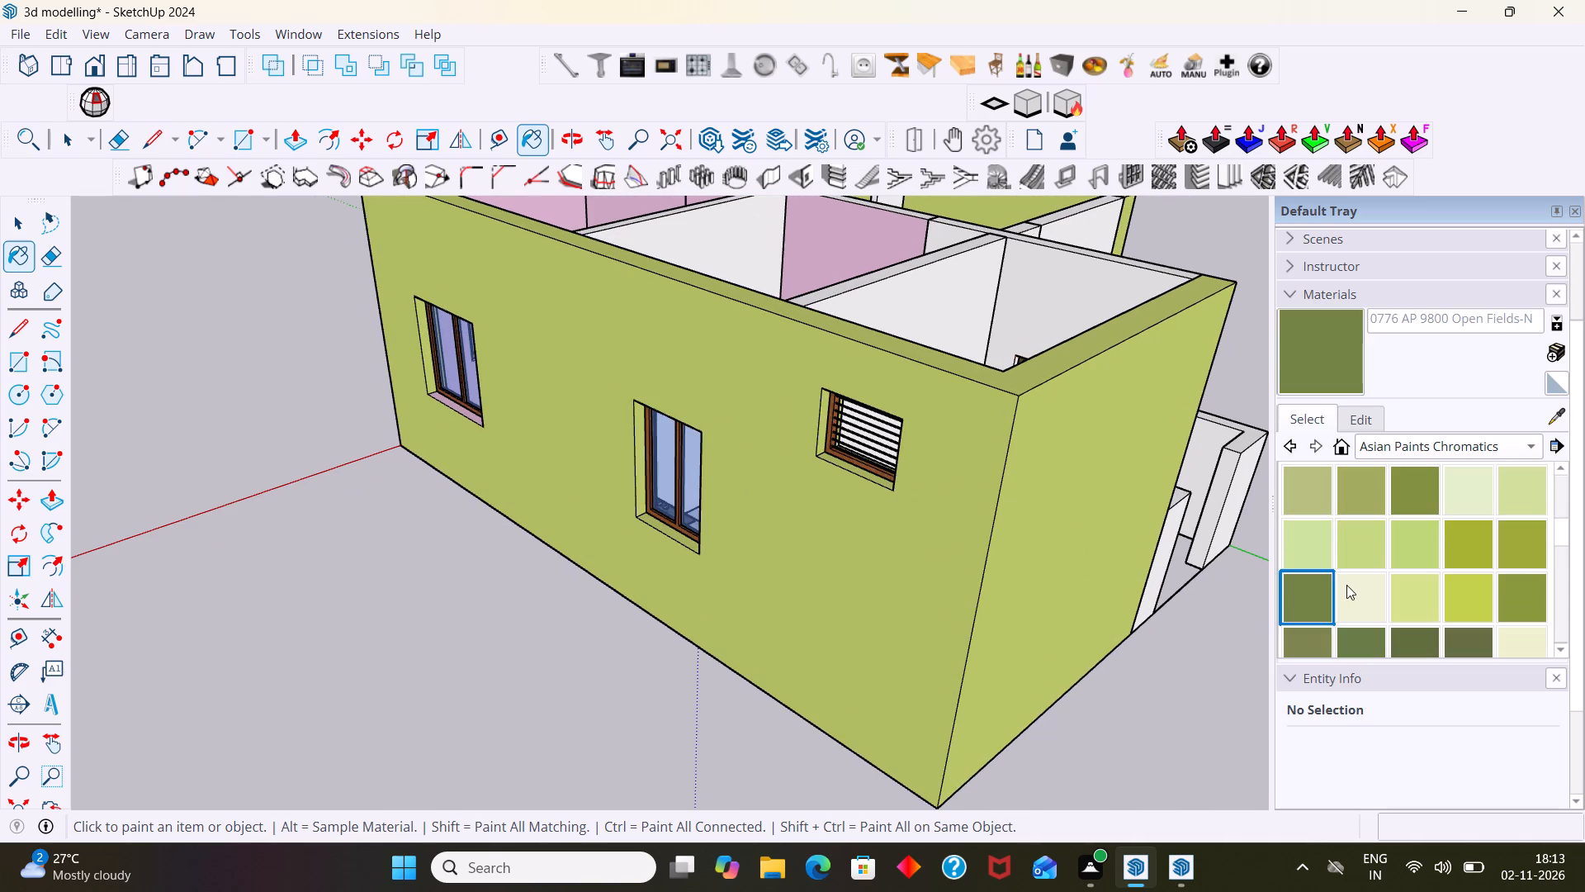
click(1354, 589)
click(992, 591)
scroll(1009, 592, down, 3)
middle_drag(997, 601, 968, 671)
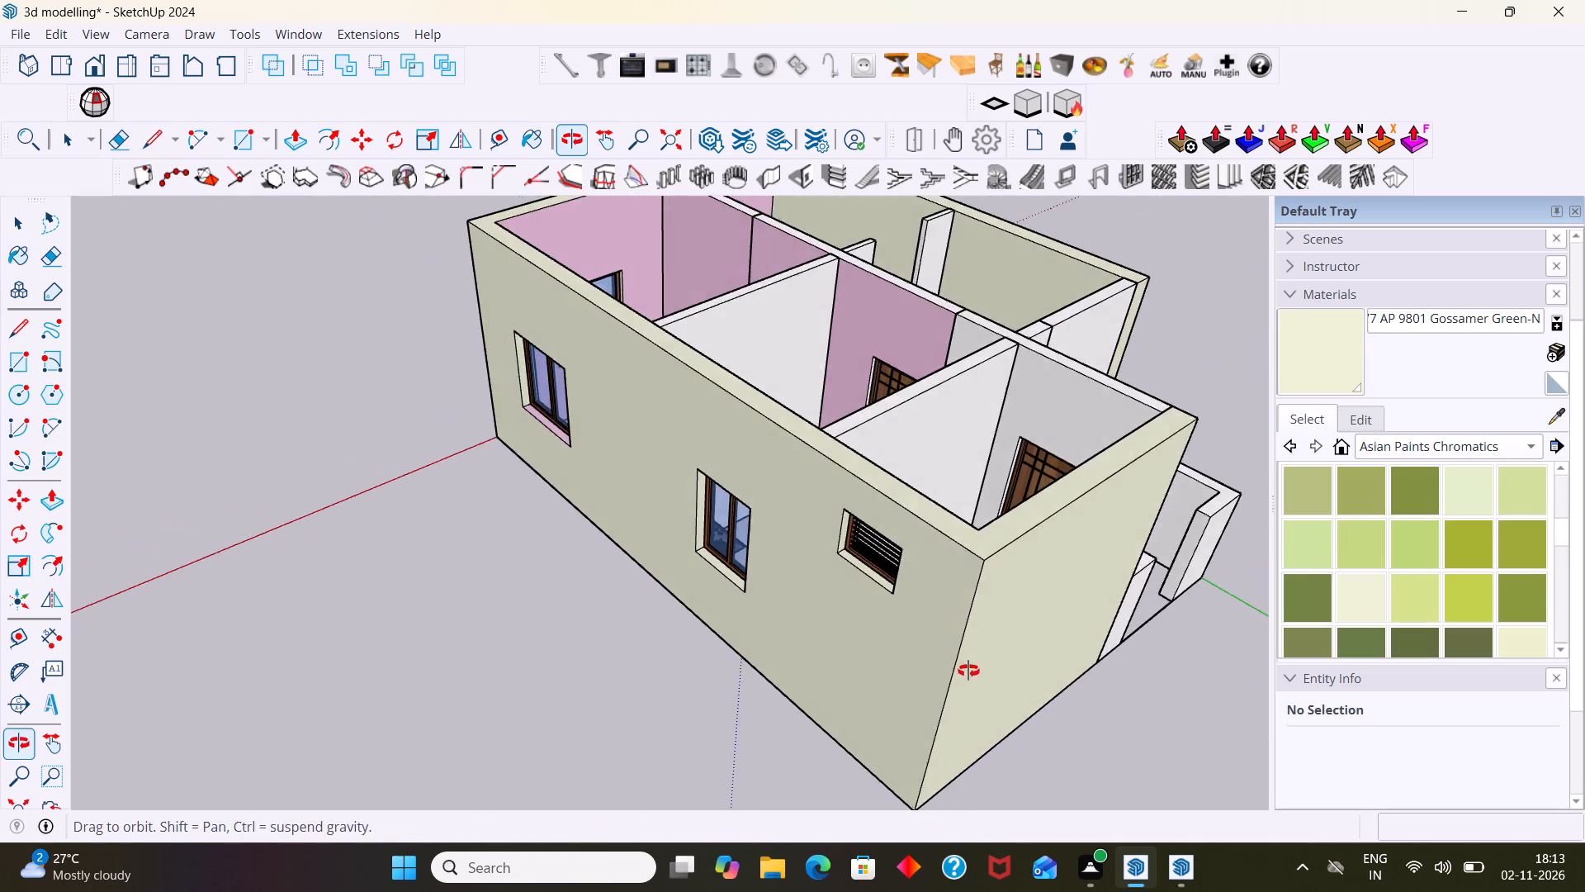
middle_drag(968, 671, 968, 673)
scroll(964, 659, up, 18)
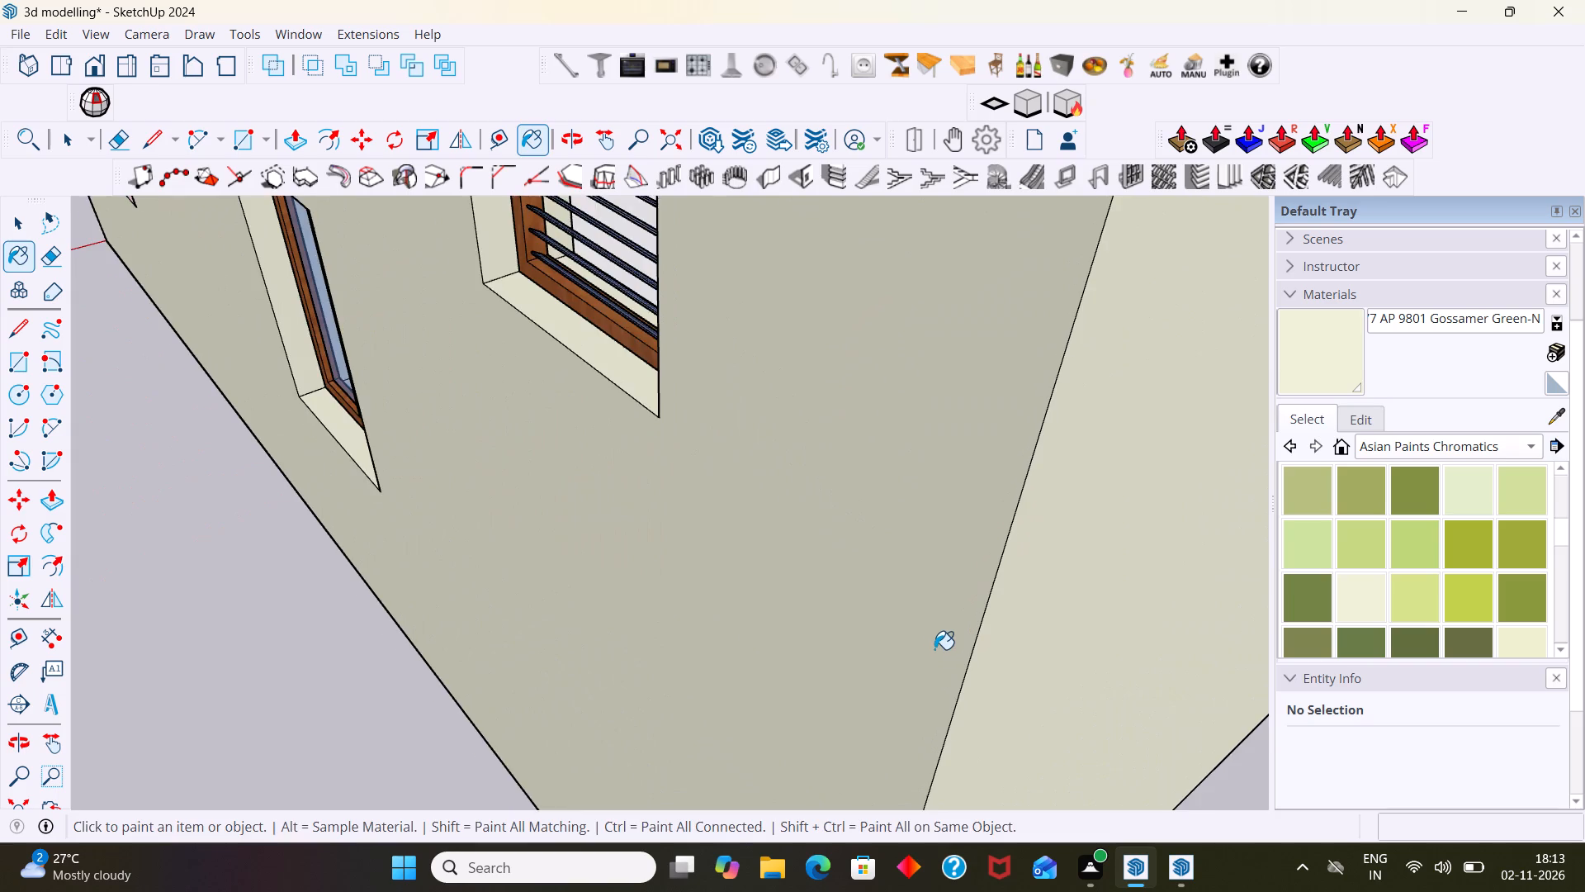
scroll(934, 649, up, 2)
middle_drag(934, 643, 979, 617)
scroll(934, 641, up, 1)
scroll(983, 608, down, 6)
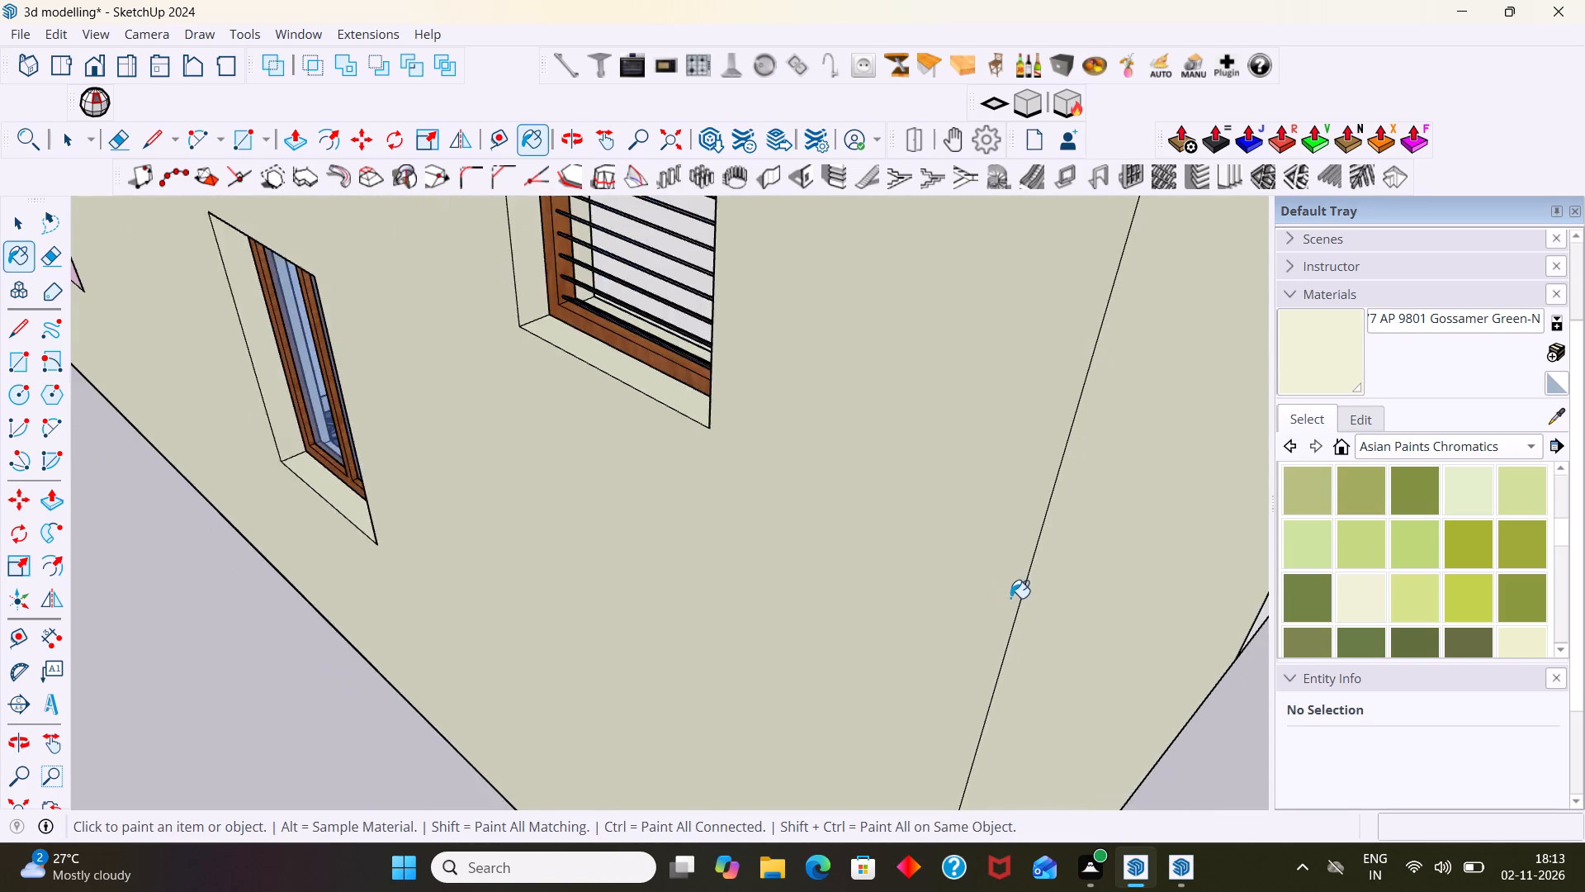
scroll(1010, 598, down, 20)
scroll(1010, 598, down, 1)
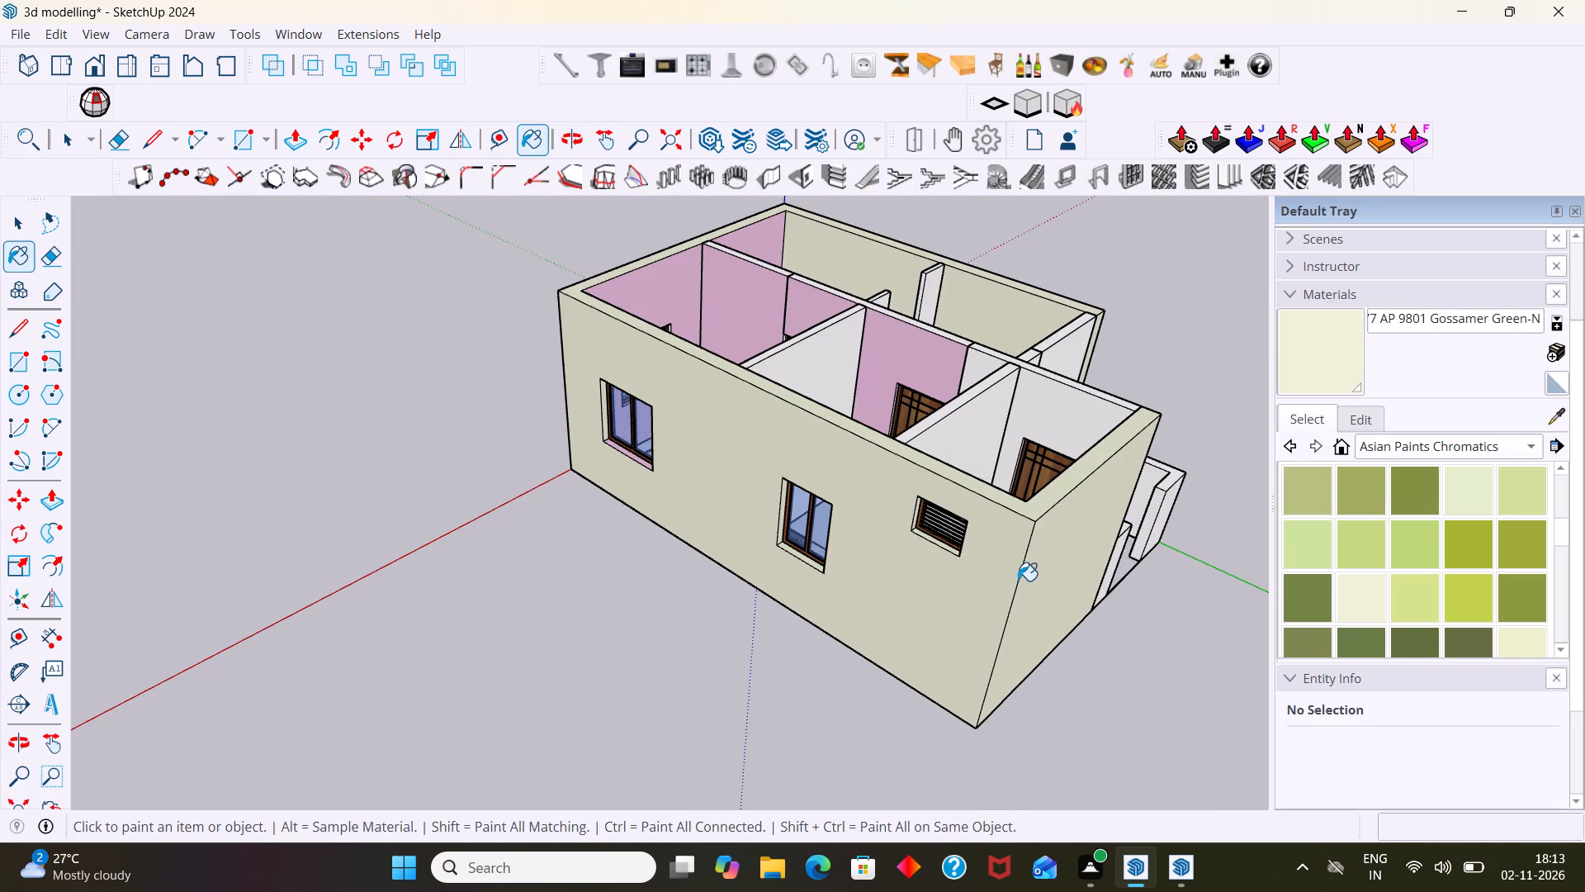
key(space)
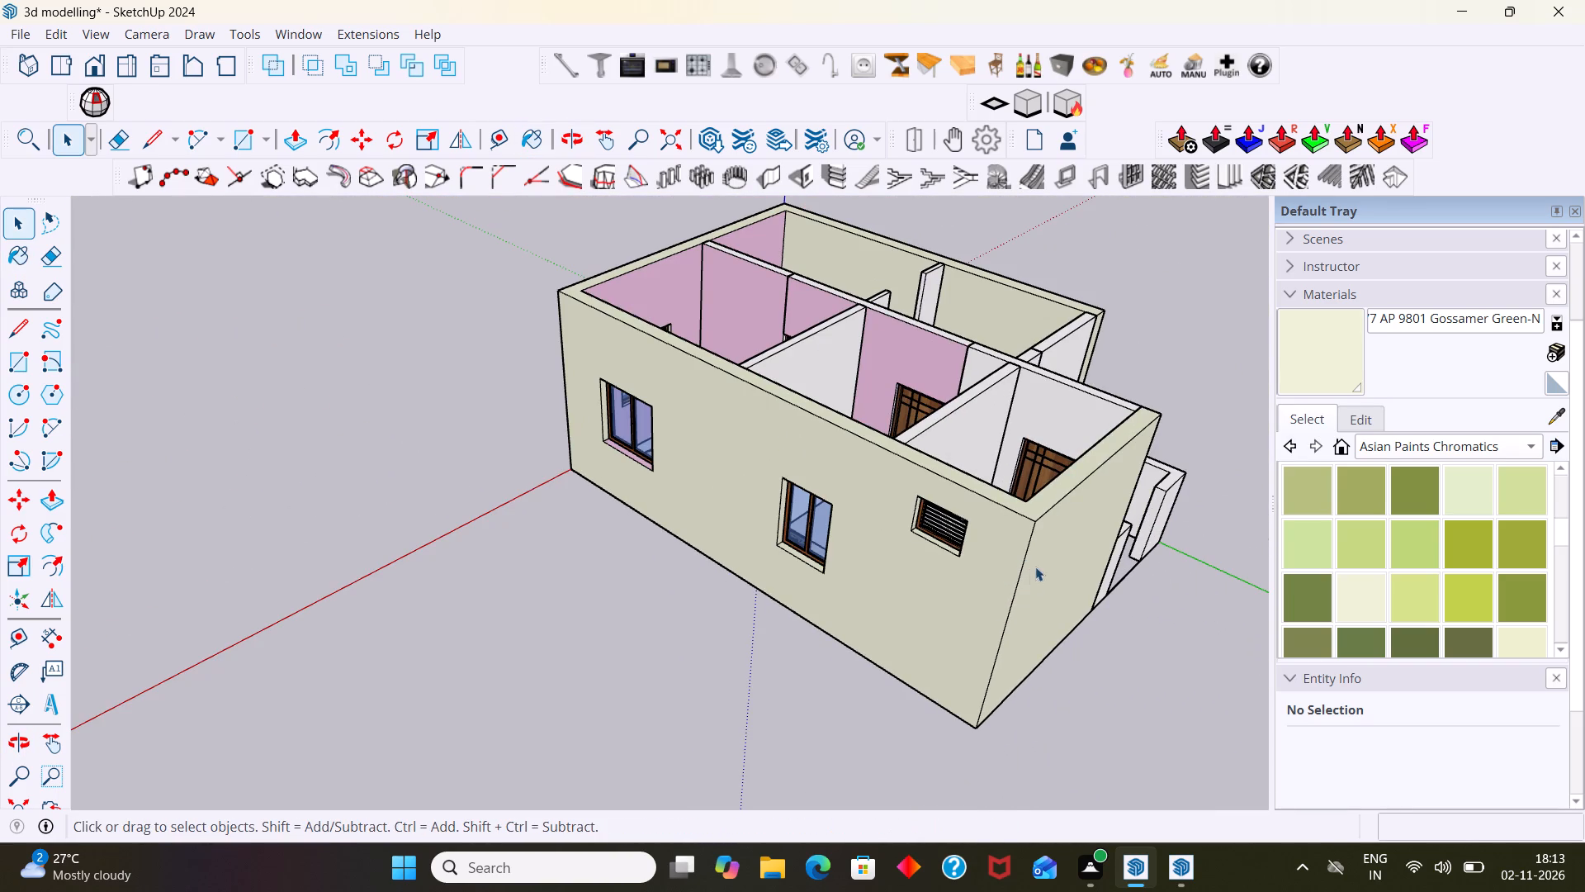
Bring the whole painted house into view and close the Default Tray.
scroll(1043, 446, down, 6)
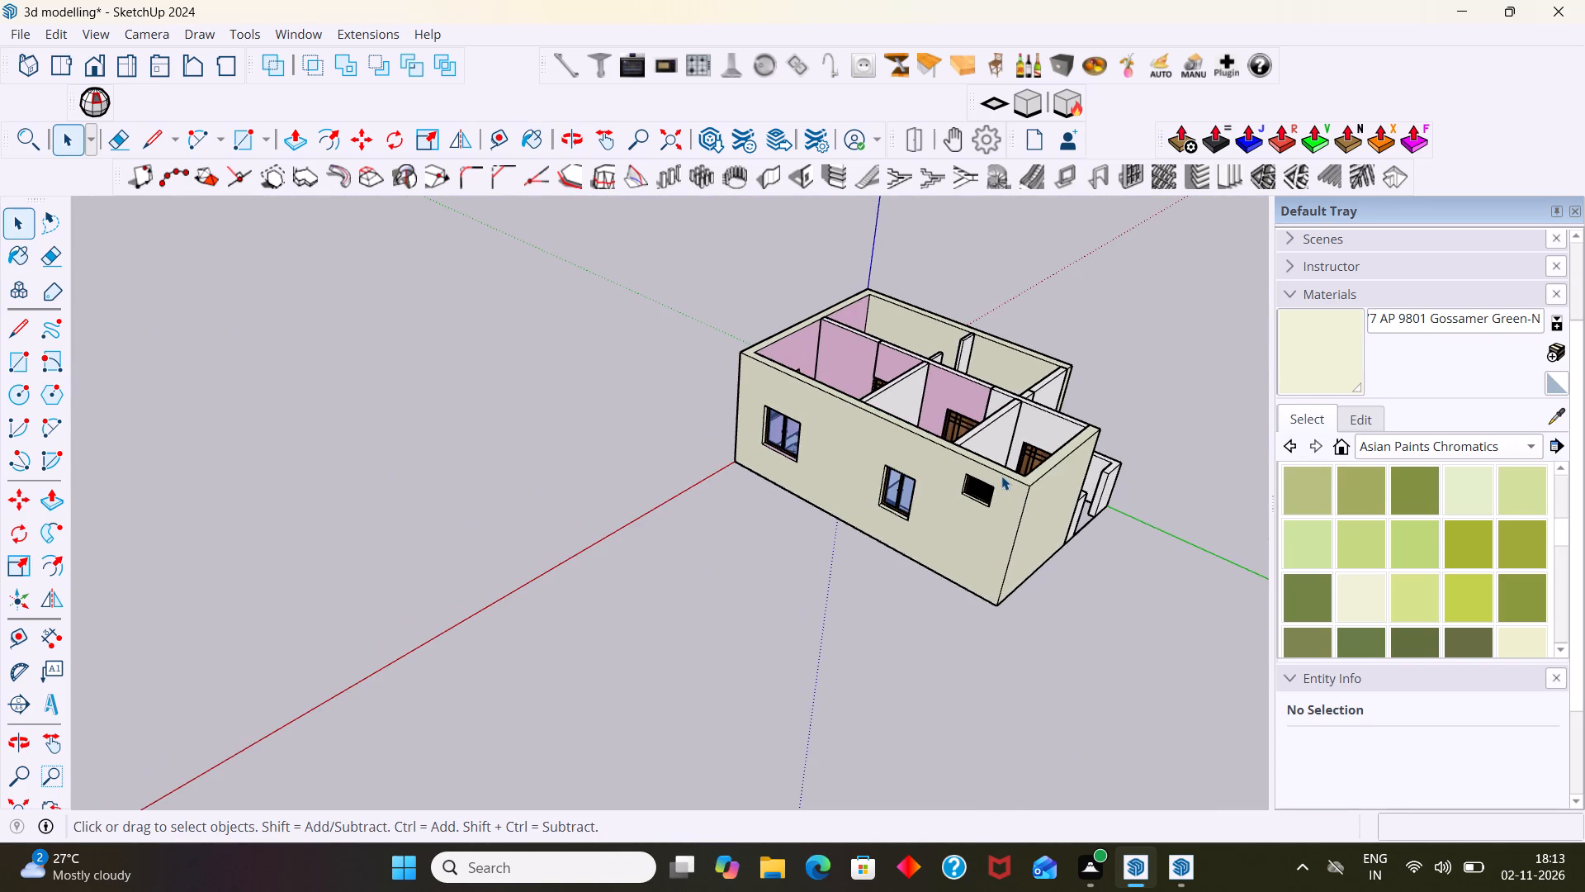
shift+middle_drag(998, 460, 646, 430)
scroll(1012, 379, down, 1)
click(1574, 203)
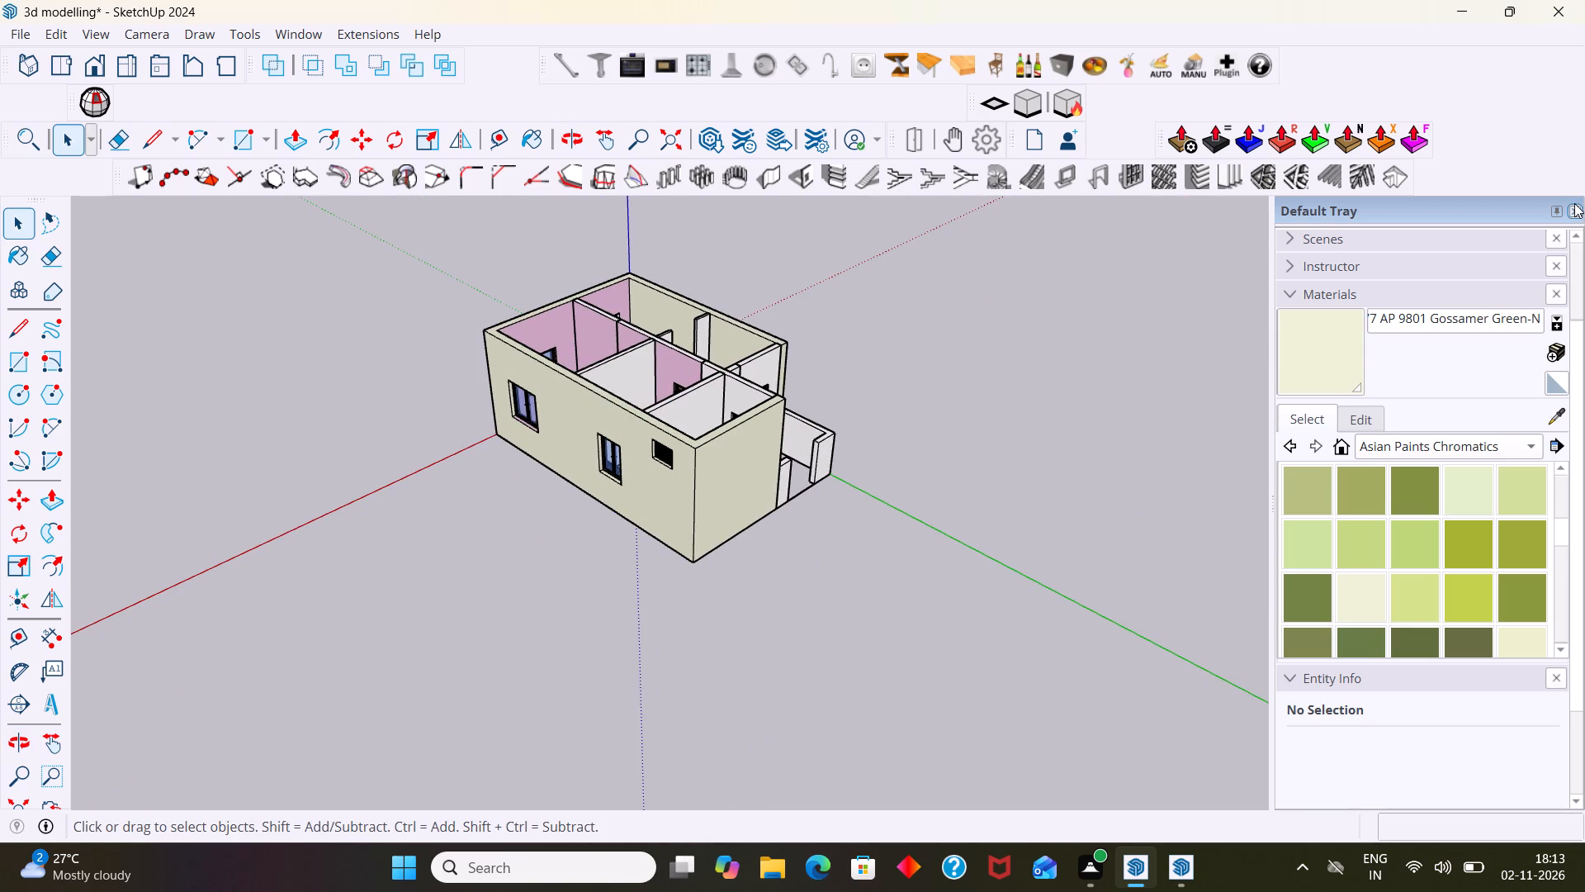
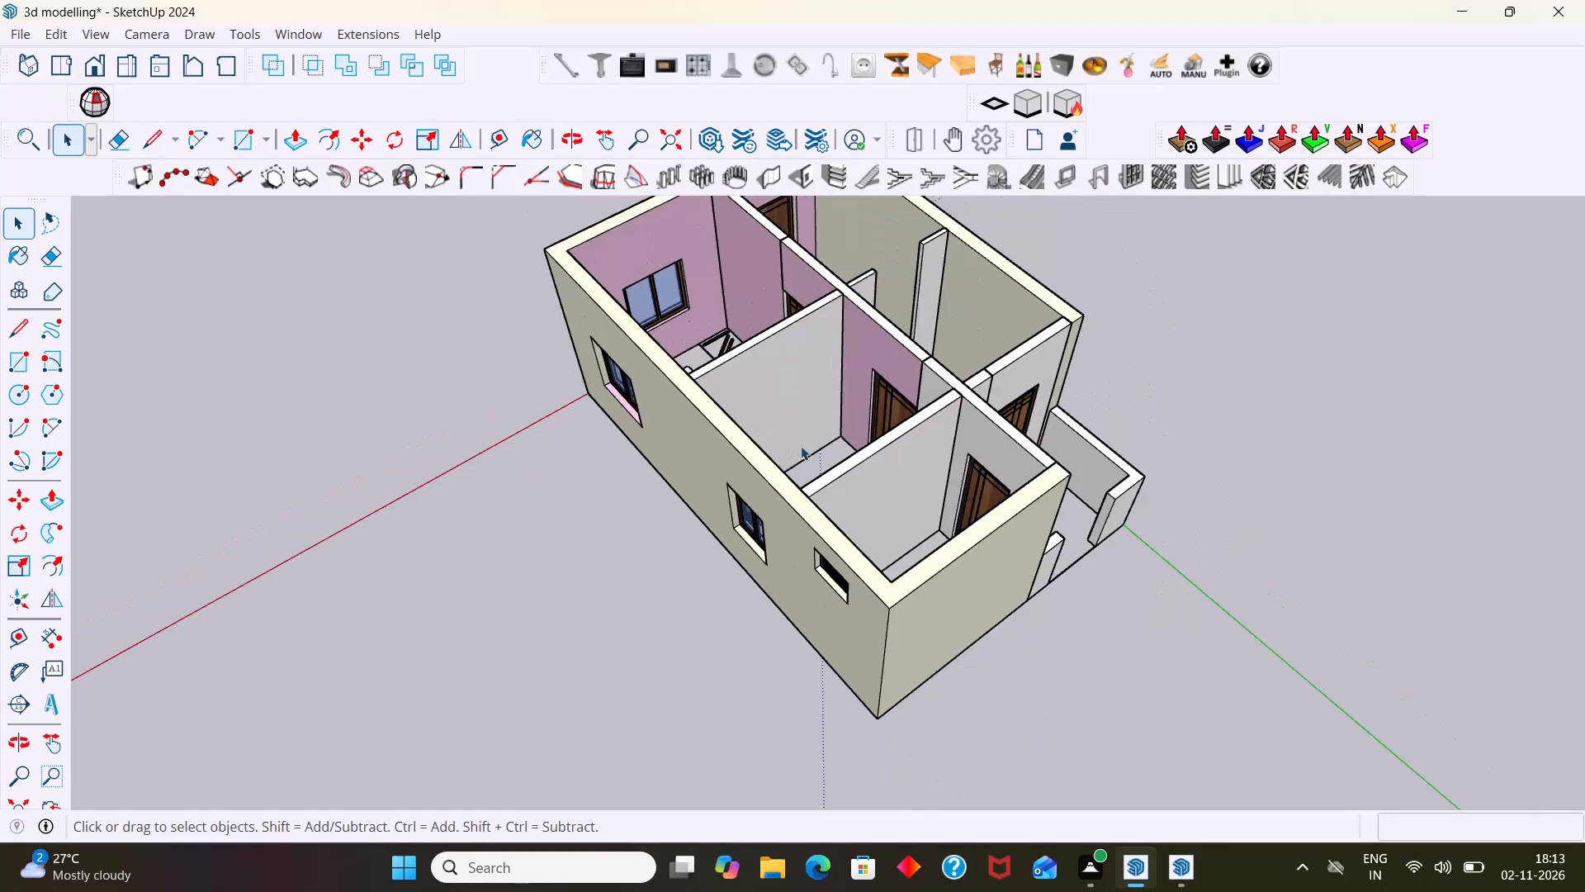
Unhide all hidden objects so the roof slab is back on the house.
scroll(858, 444, down, 5)
shift+middle_drag(871, 470, 736, 515)
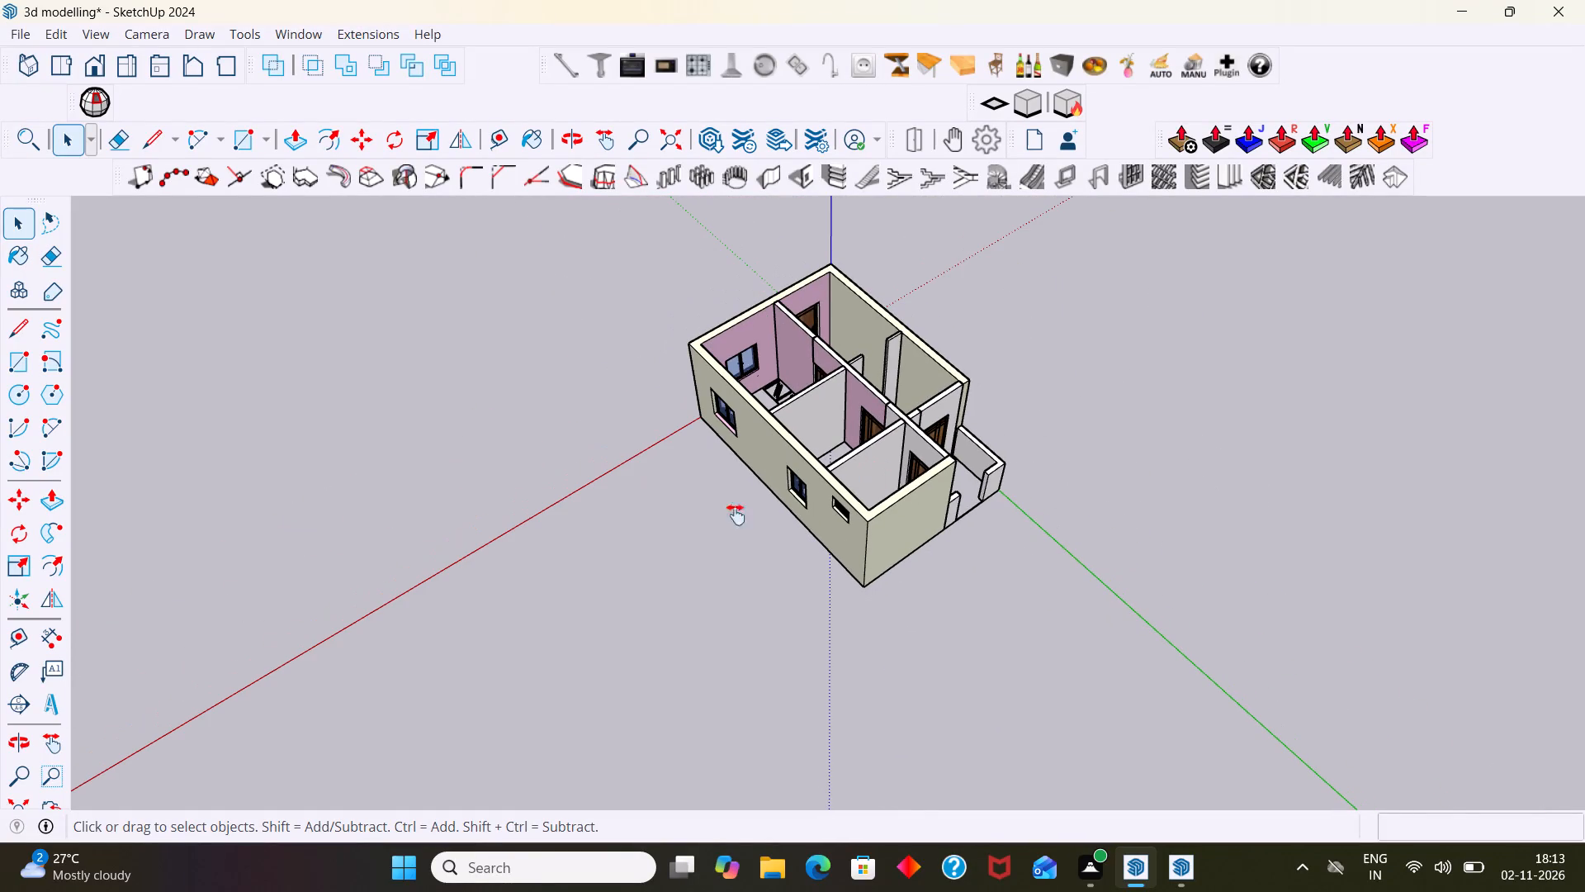
shift+middle_drag(736, 515, 689, 533)
middle_drag(882, 453, 676, 479)
scroll(719, 470, up, 2)
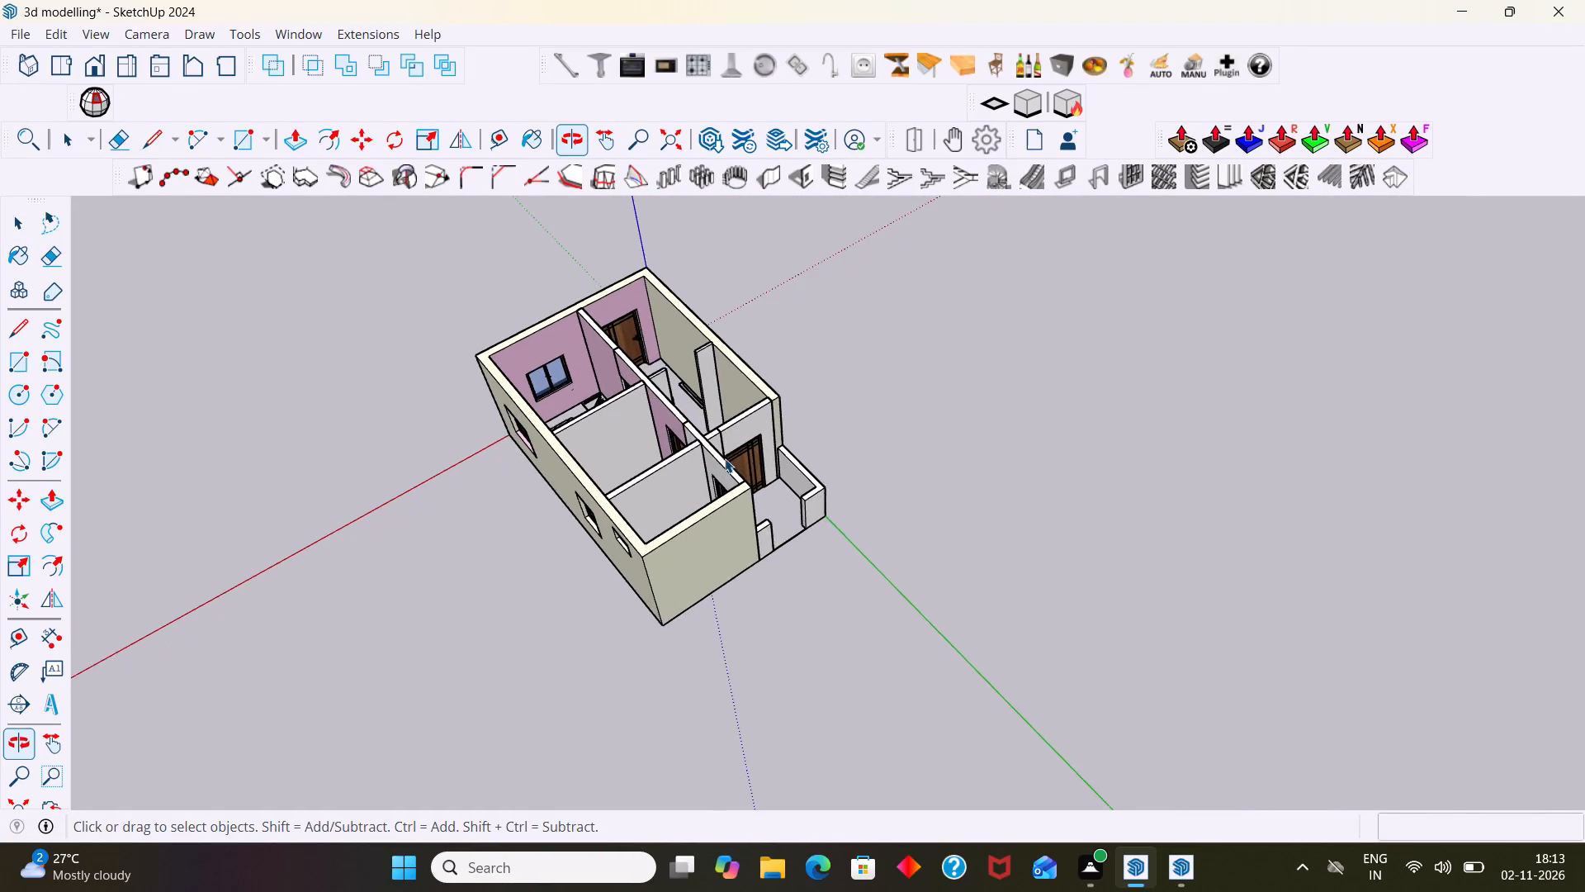
click(62, 31)
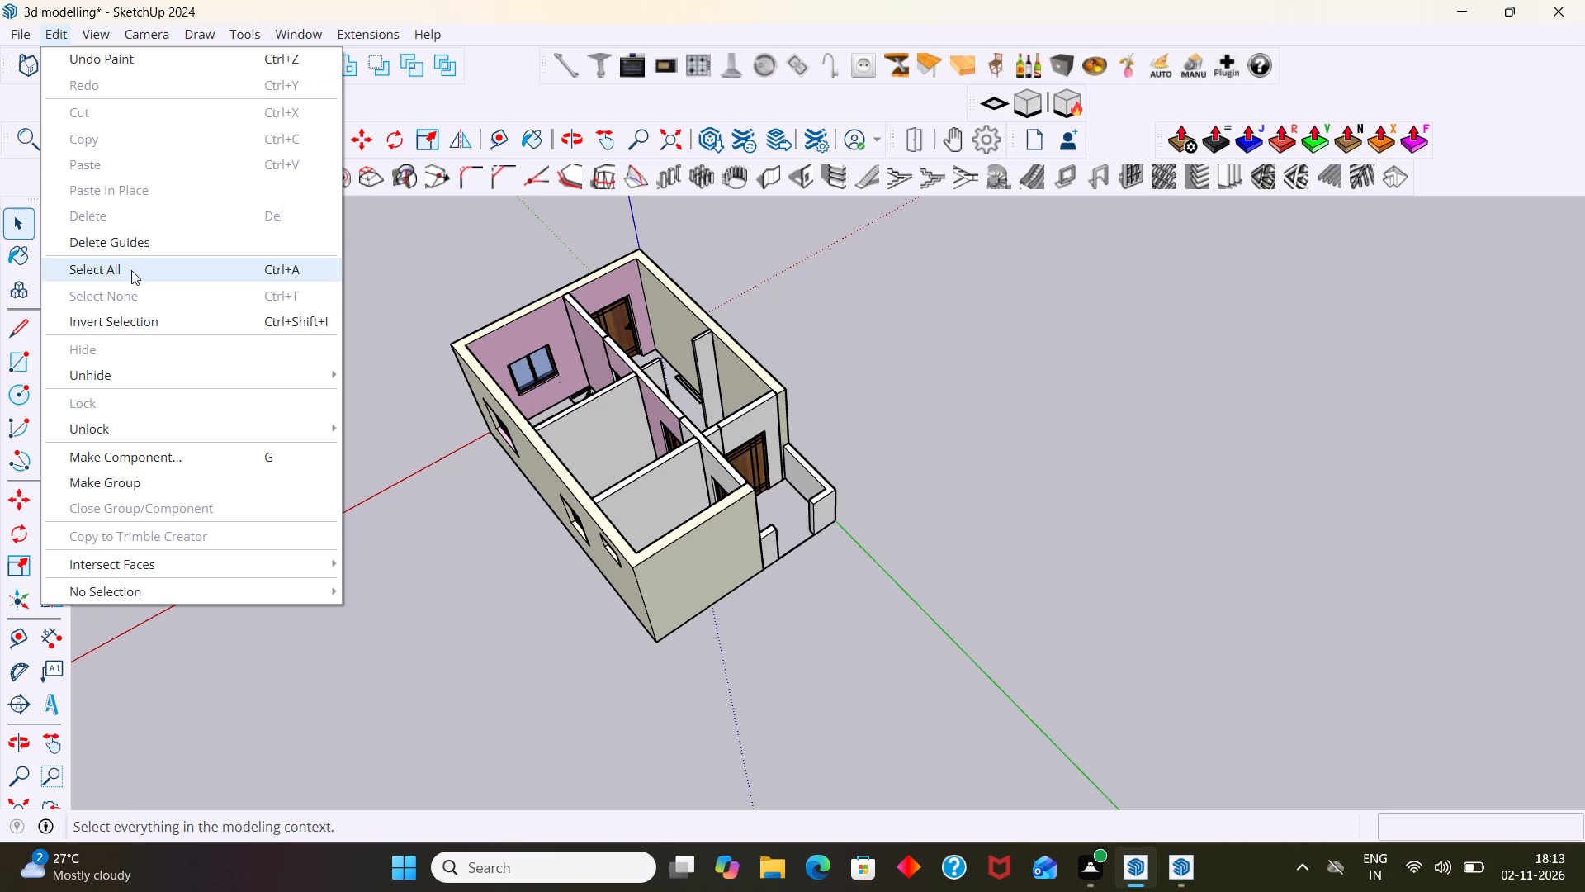
click(132, 377)
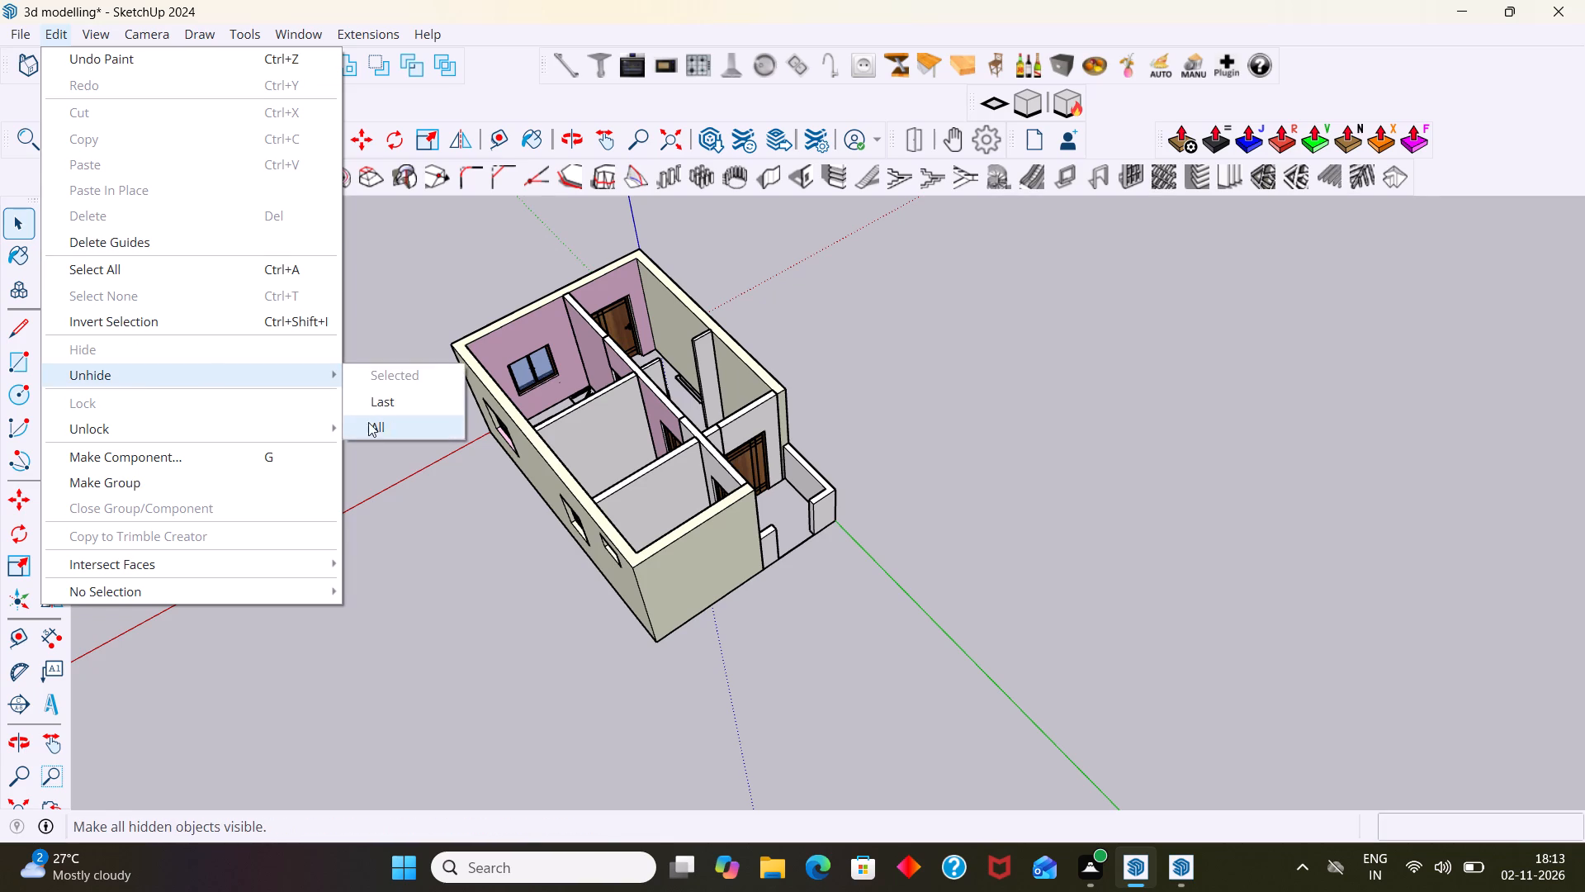
click(379, 426)
click(904, 409)
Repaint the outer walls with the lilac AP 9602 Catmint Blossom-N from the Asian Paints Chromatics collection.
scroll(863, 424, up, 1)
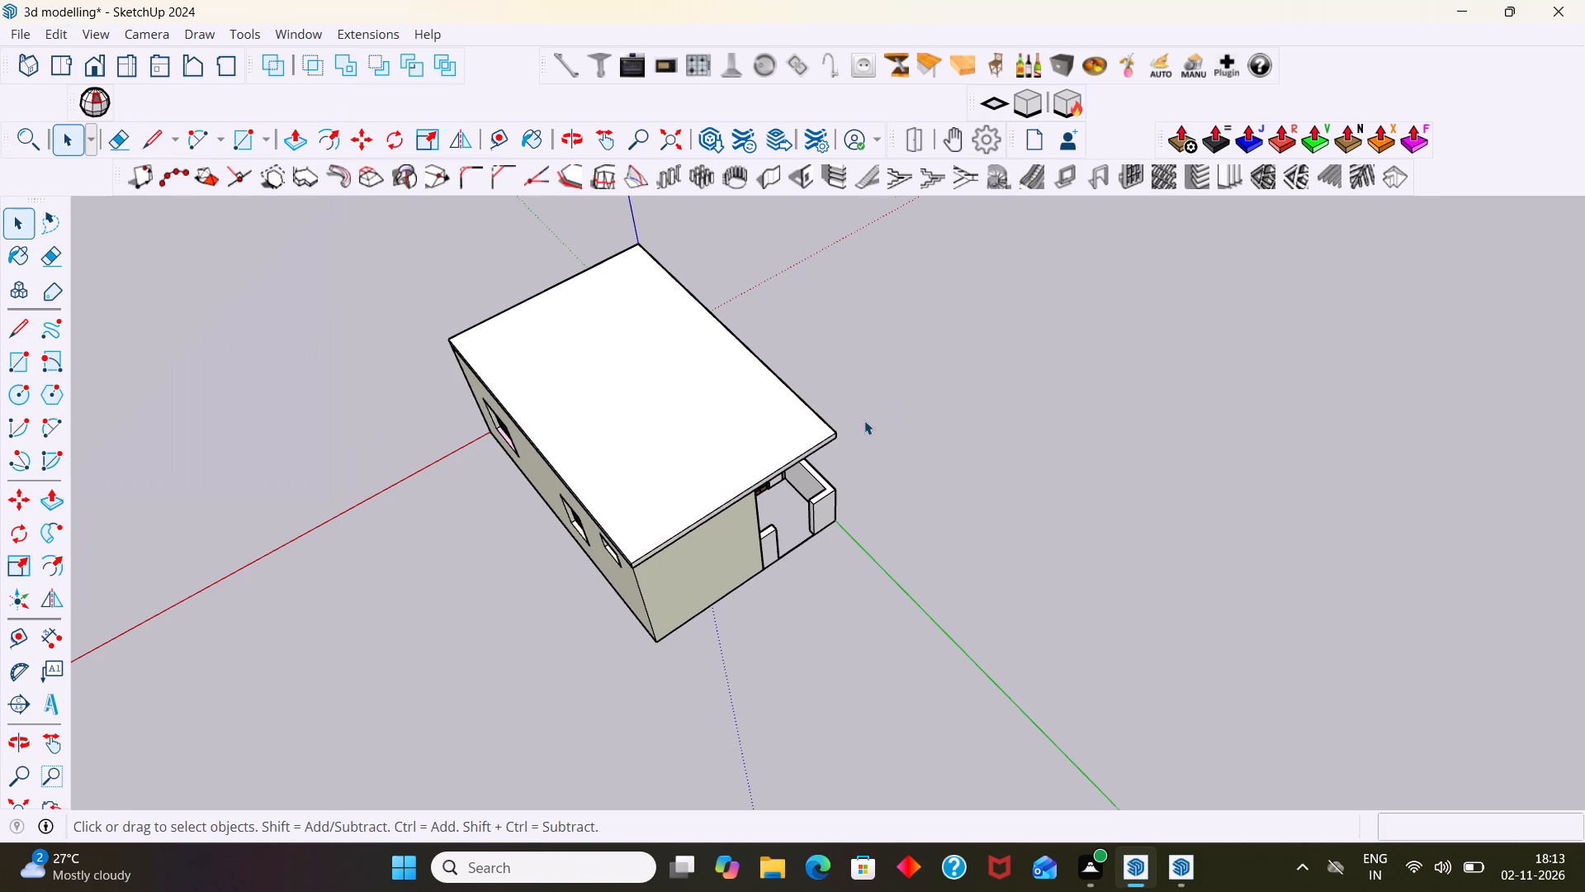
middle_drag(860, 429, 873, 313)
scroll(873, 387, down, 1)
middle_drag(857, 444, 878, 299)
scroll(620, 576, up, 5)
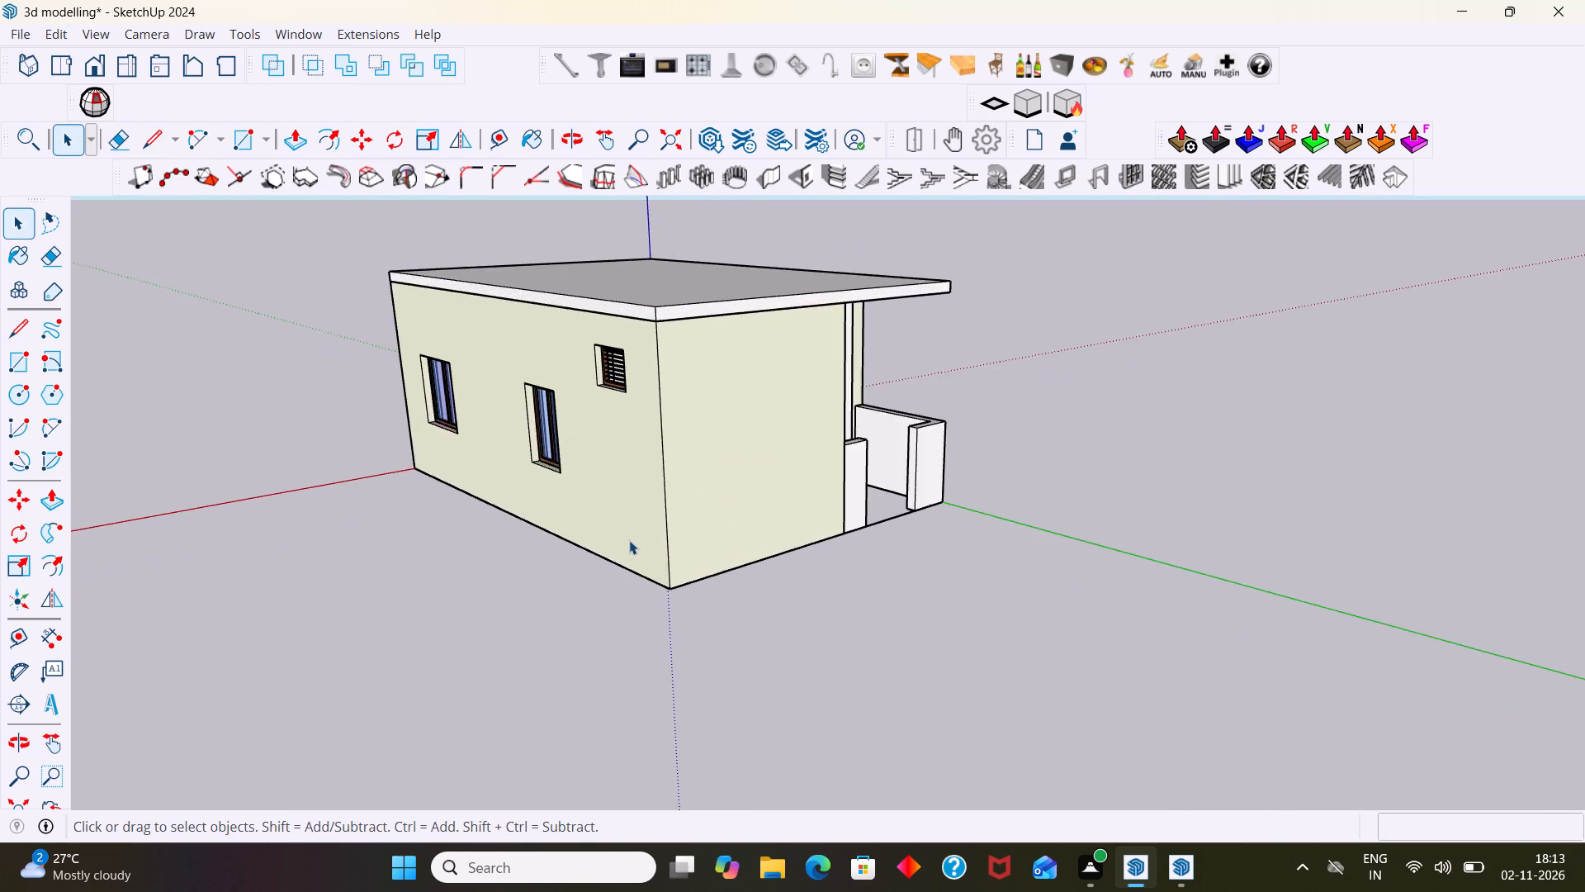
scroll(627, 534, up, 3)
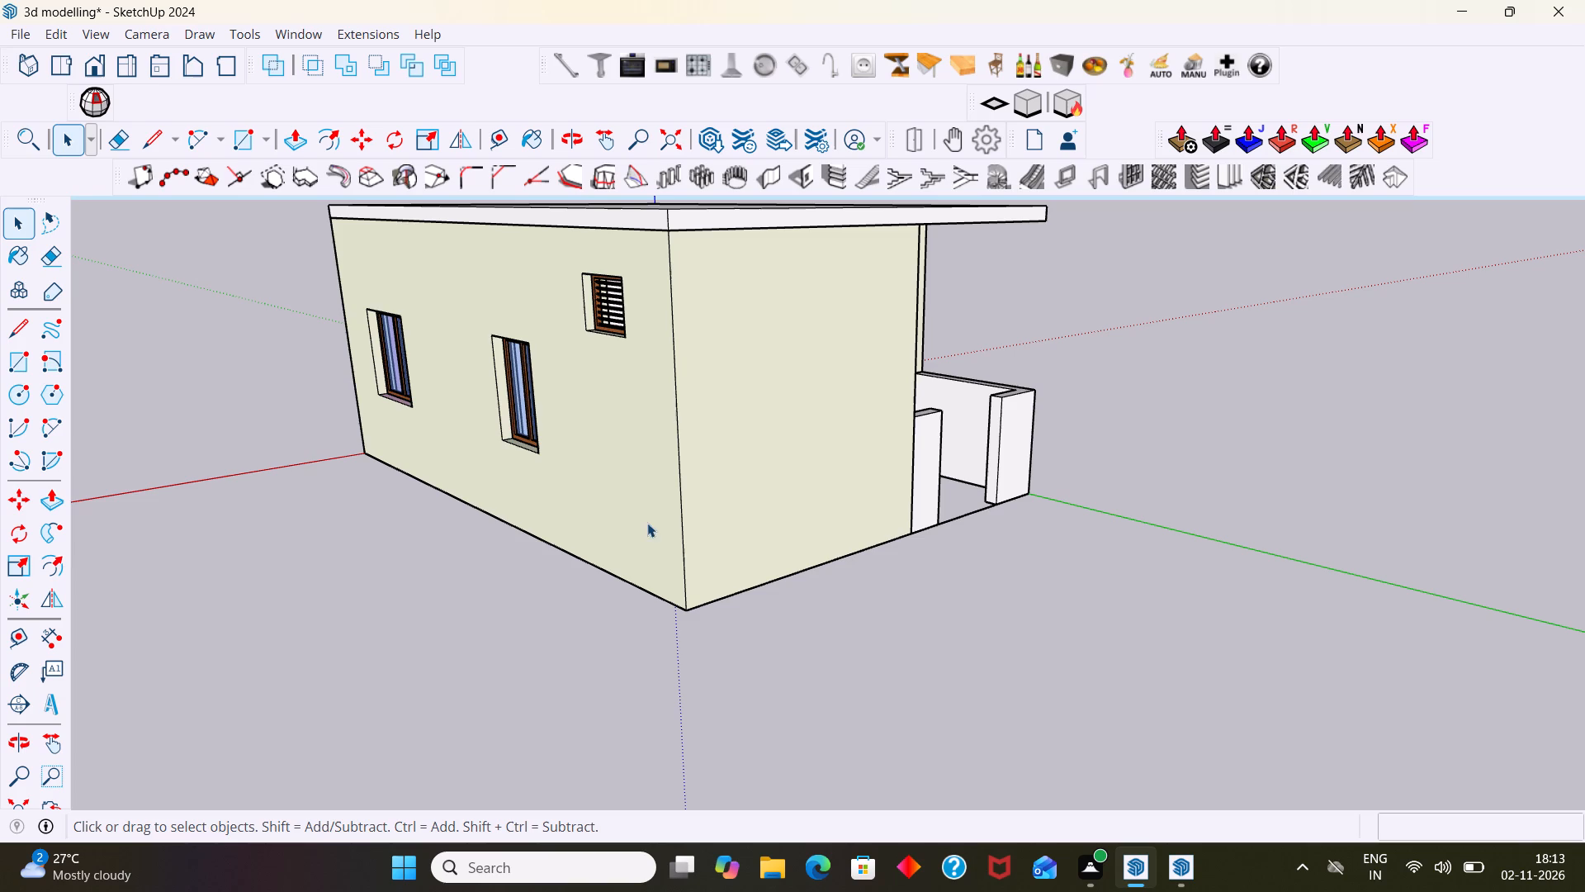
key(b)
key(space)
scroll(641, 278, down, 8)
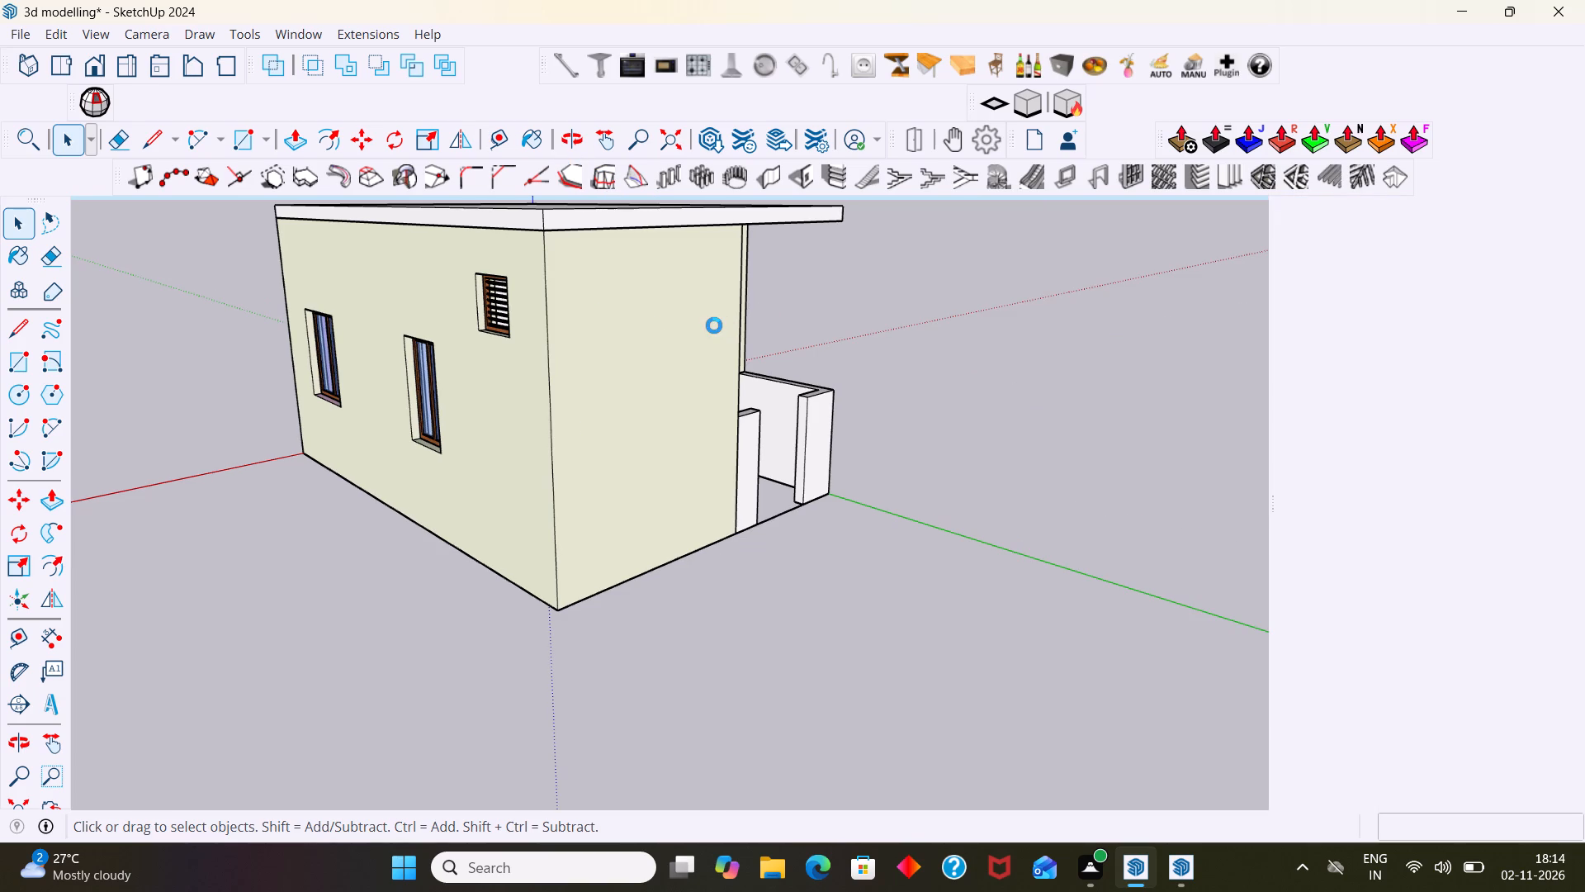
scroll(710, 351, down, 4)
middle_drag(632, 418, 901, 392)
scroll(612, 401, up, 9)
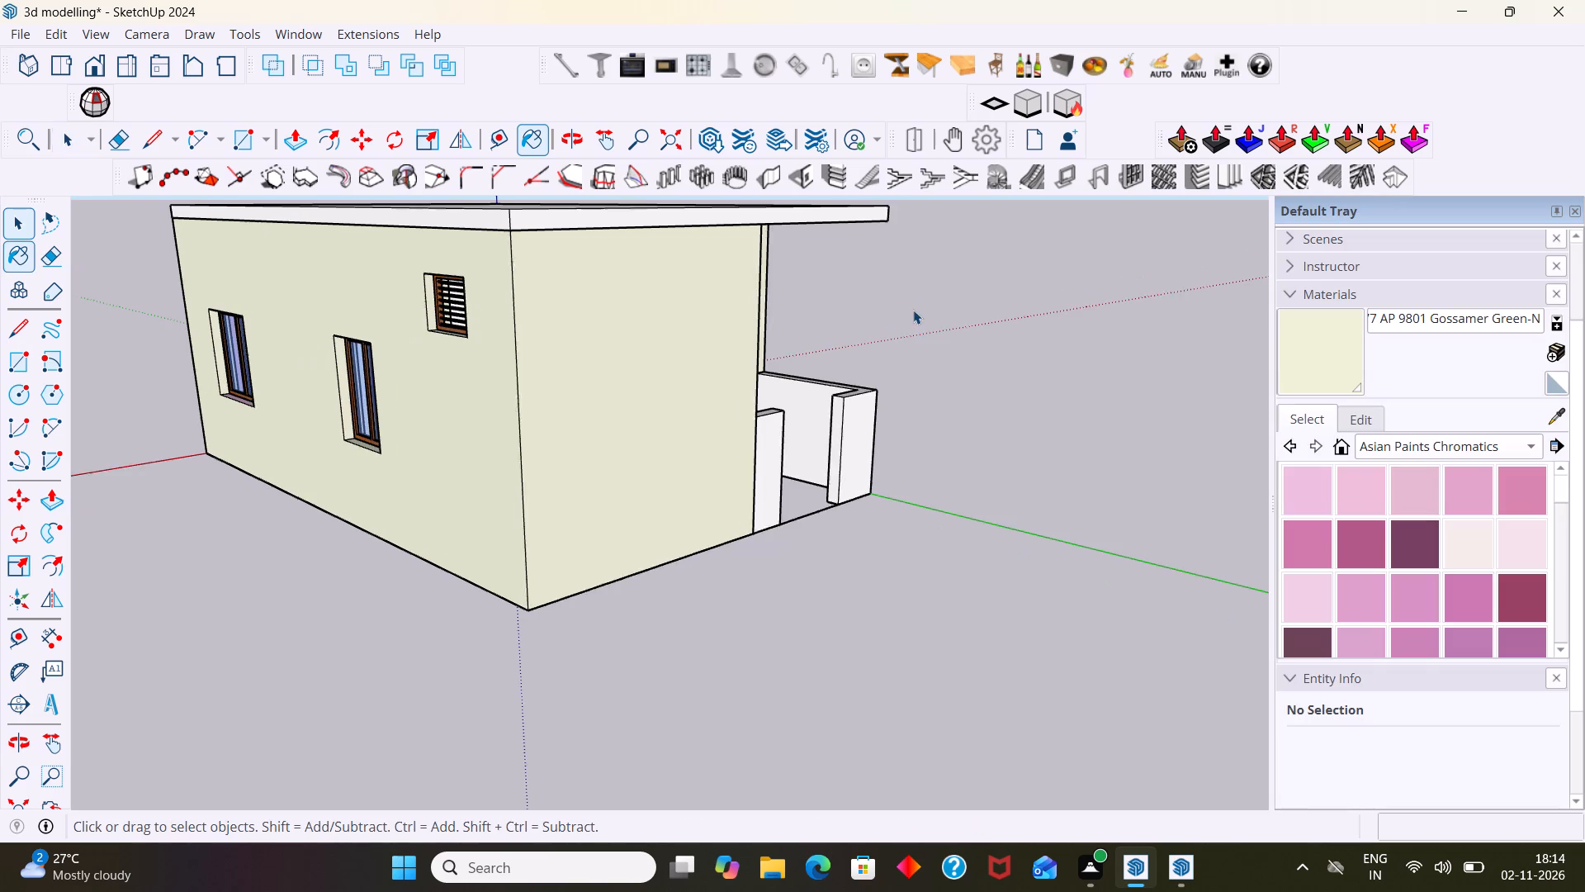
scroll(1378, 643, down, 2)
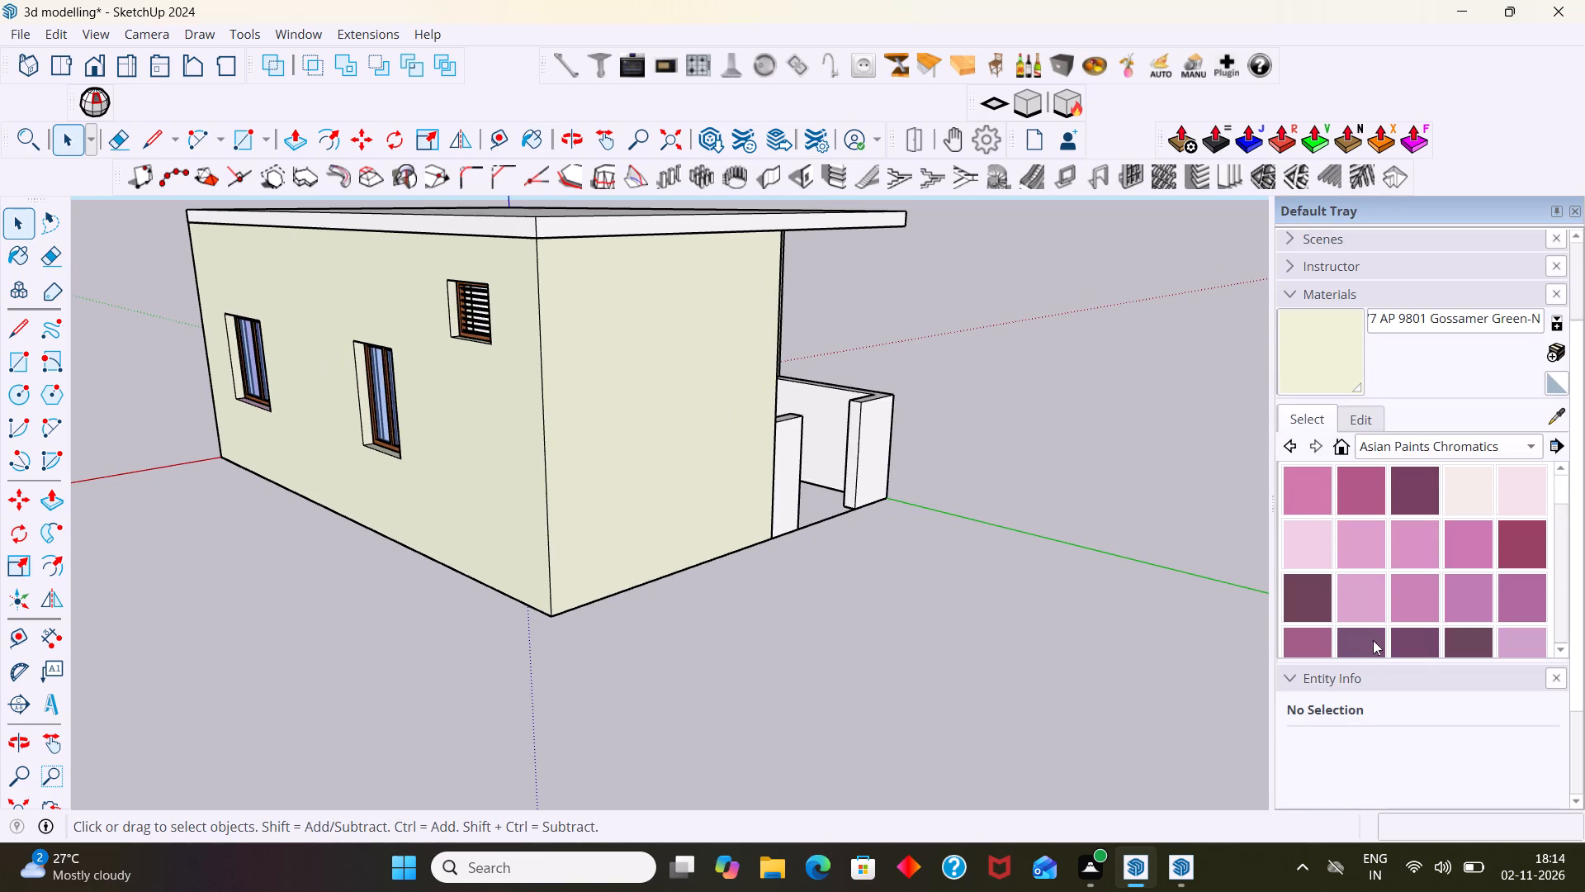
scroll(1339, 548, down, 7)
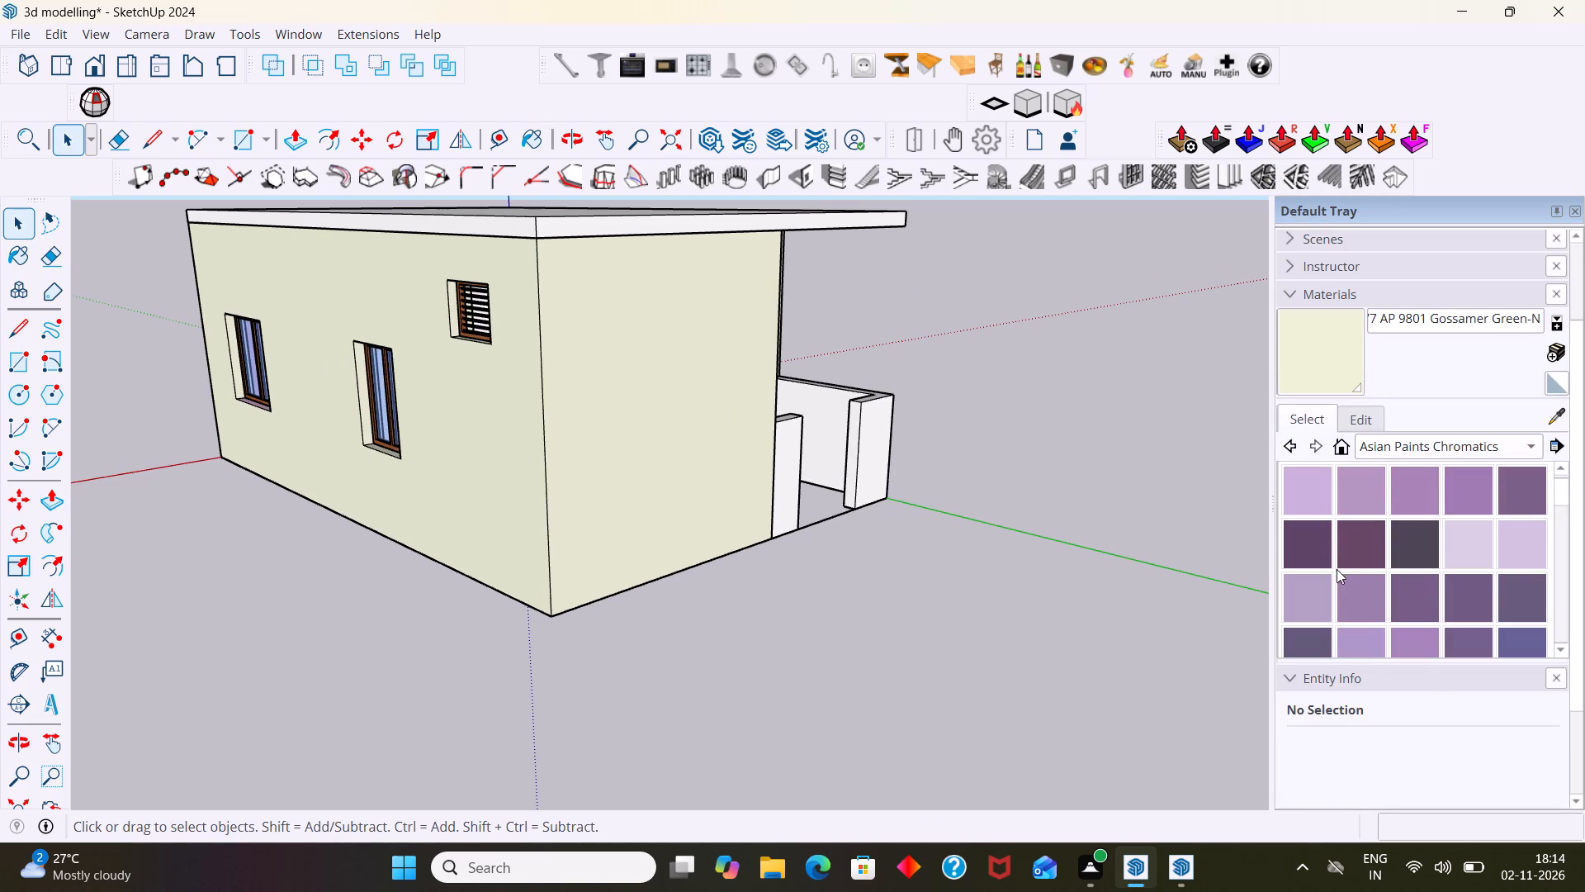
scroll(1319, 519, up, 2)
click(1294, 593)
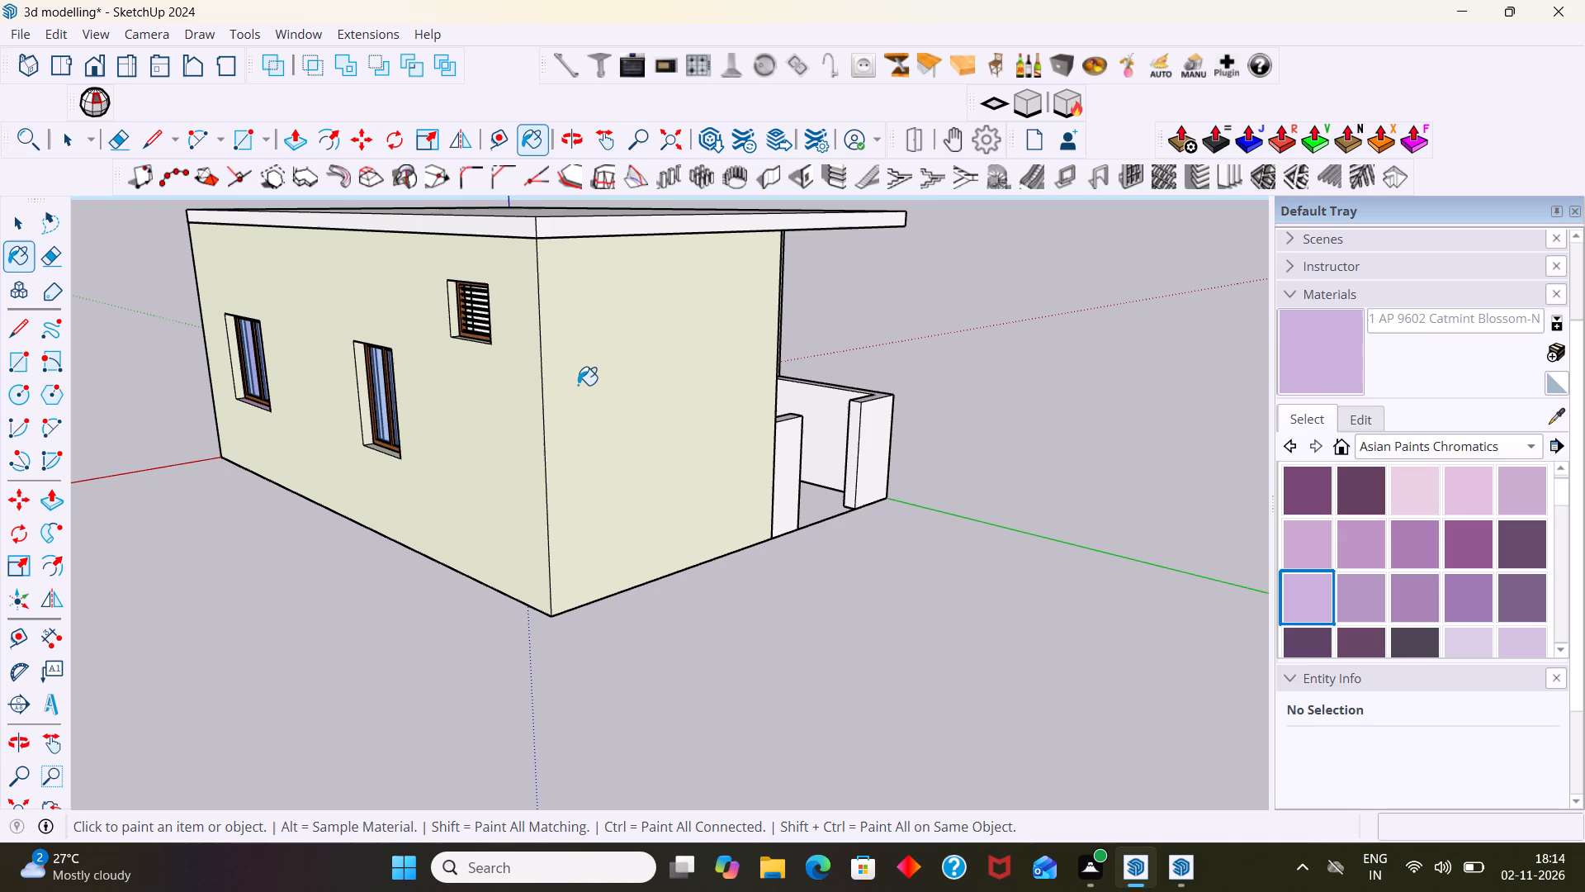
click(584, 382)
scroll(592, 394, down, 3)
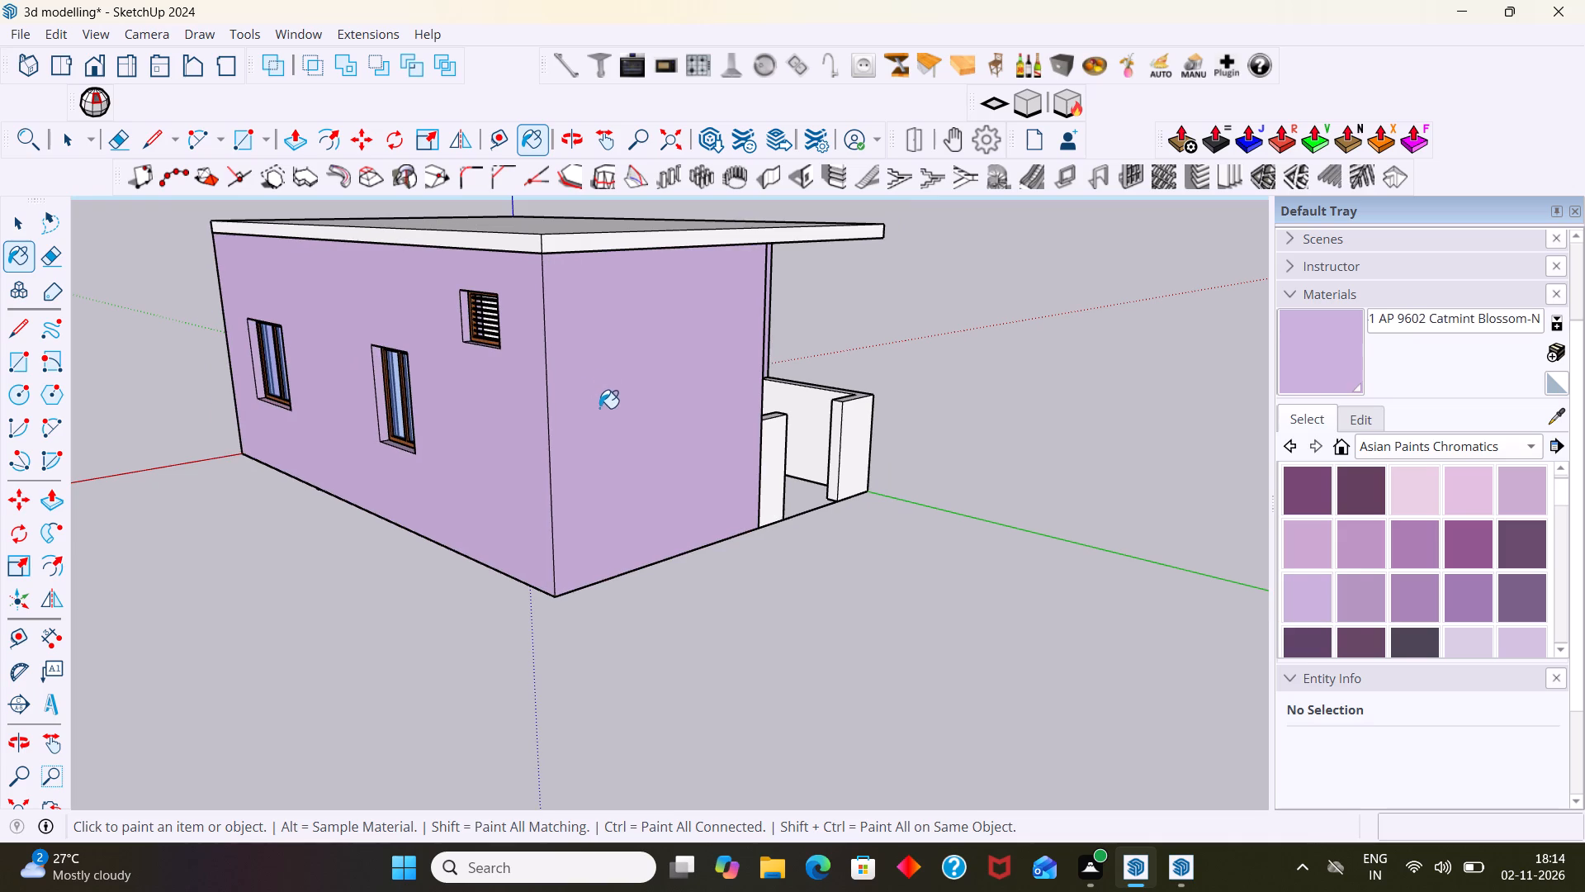
Paint the porch's low walls, the walls around its two doors and the adjoining wall faces with AP 9602 Catmint Blossom-N.
middle_drag(605, 415, 866, 473)
scroll(769, 462, up, 4)
middle_drag(769, 459, 713, 459)
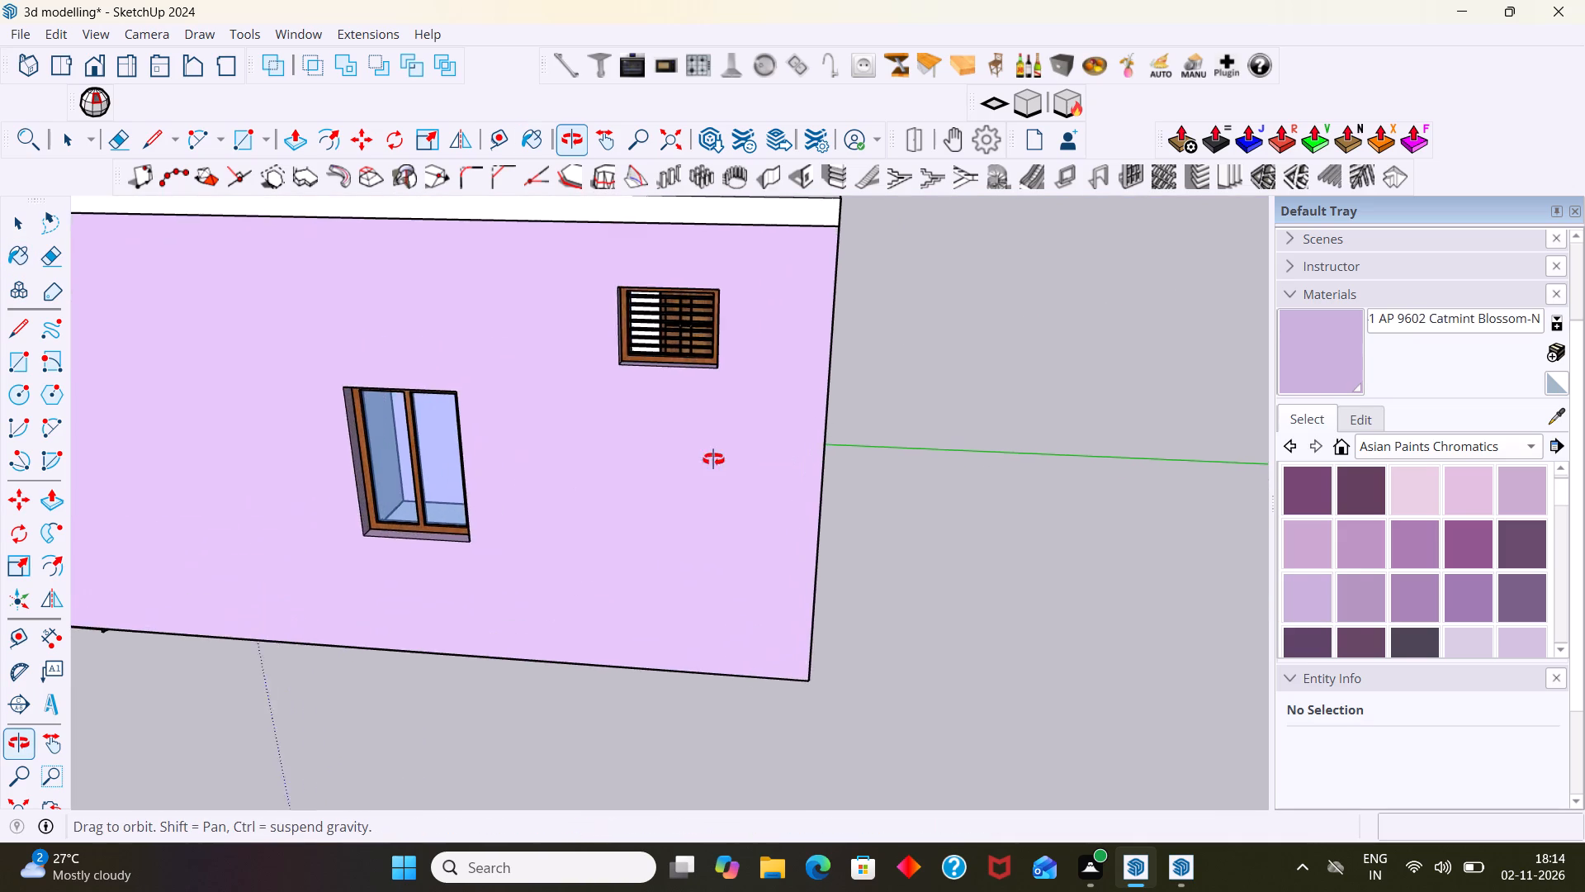
middle_drag(713, 459, 234, 444)
scroll(815, 558, down, 1)
scroll(916, 576, up, 2)
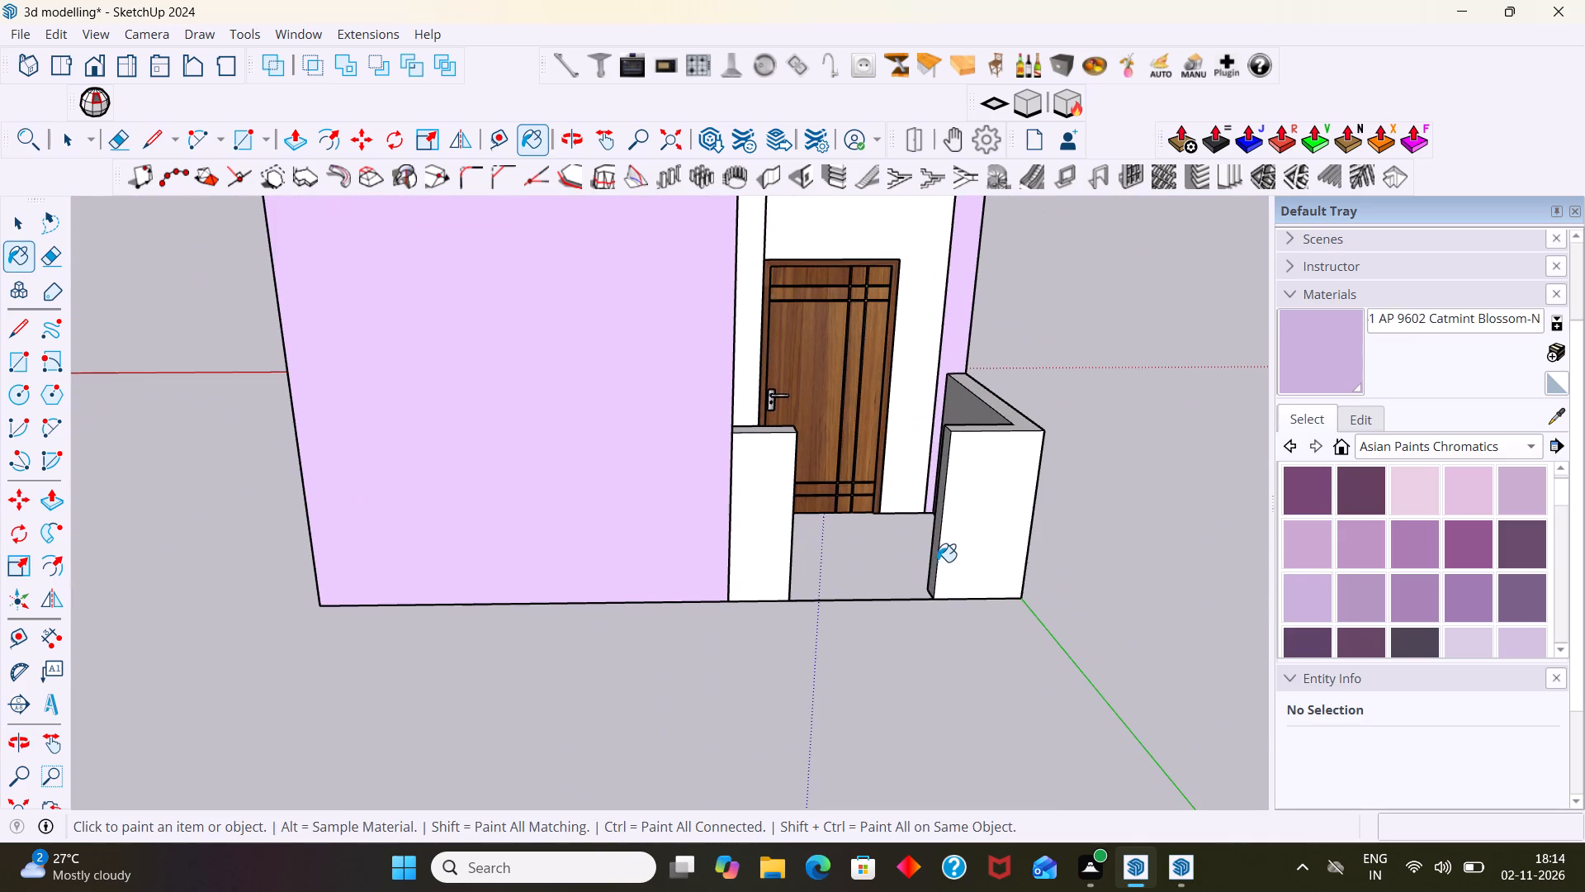
click(960, 532)
scroll(741, 500, up, 1)
click(741, 500)
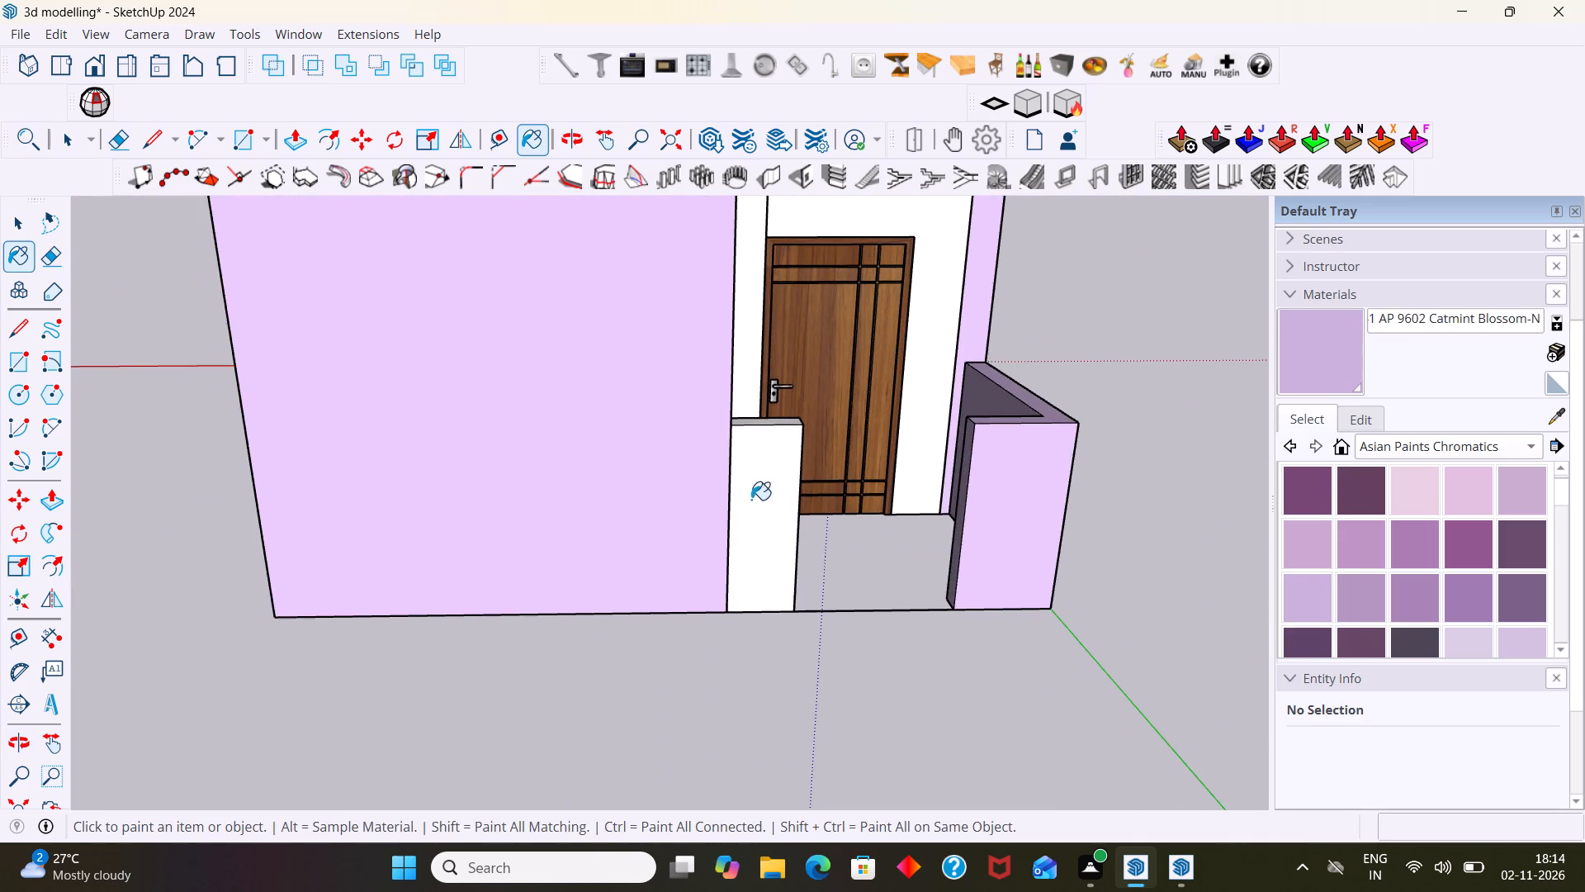
scroll(752, 500, down, 7)
scroll(856, 362, up, 2)
click(850, 330)
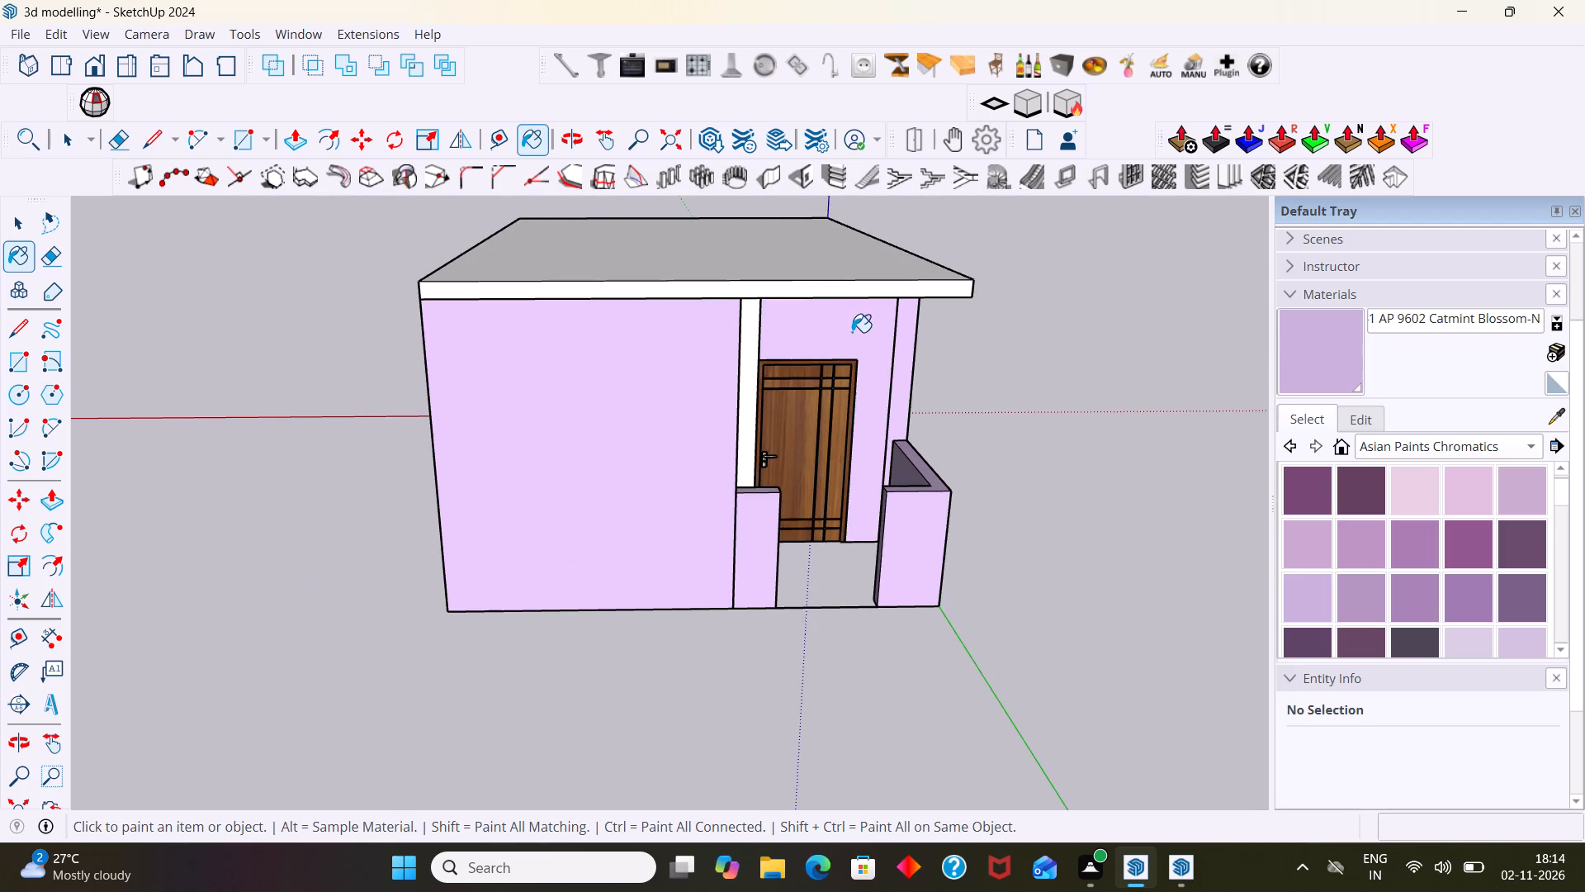
scroll(764, 341, up, 3)
click(742, 336)
scroll(752, 334, down, 3)
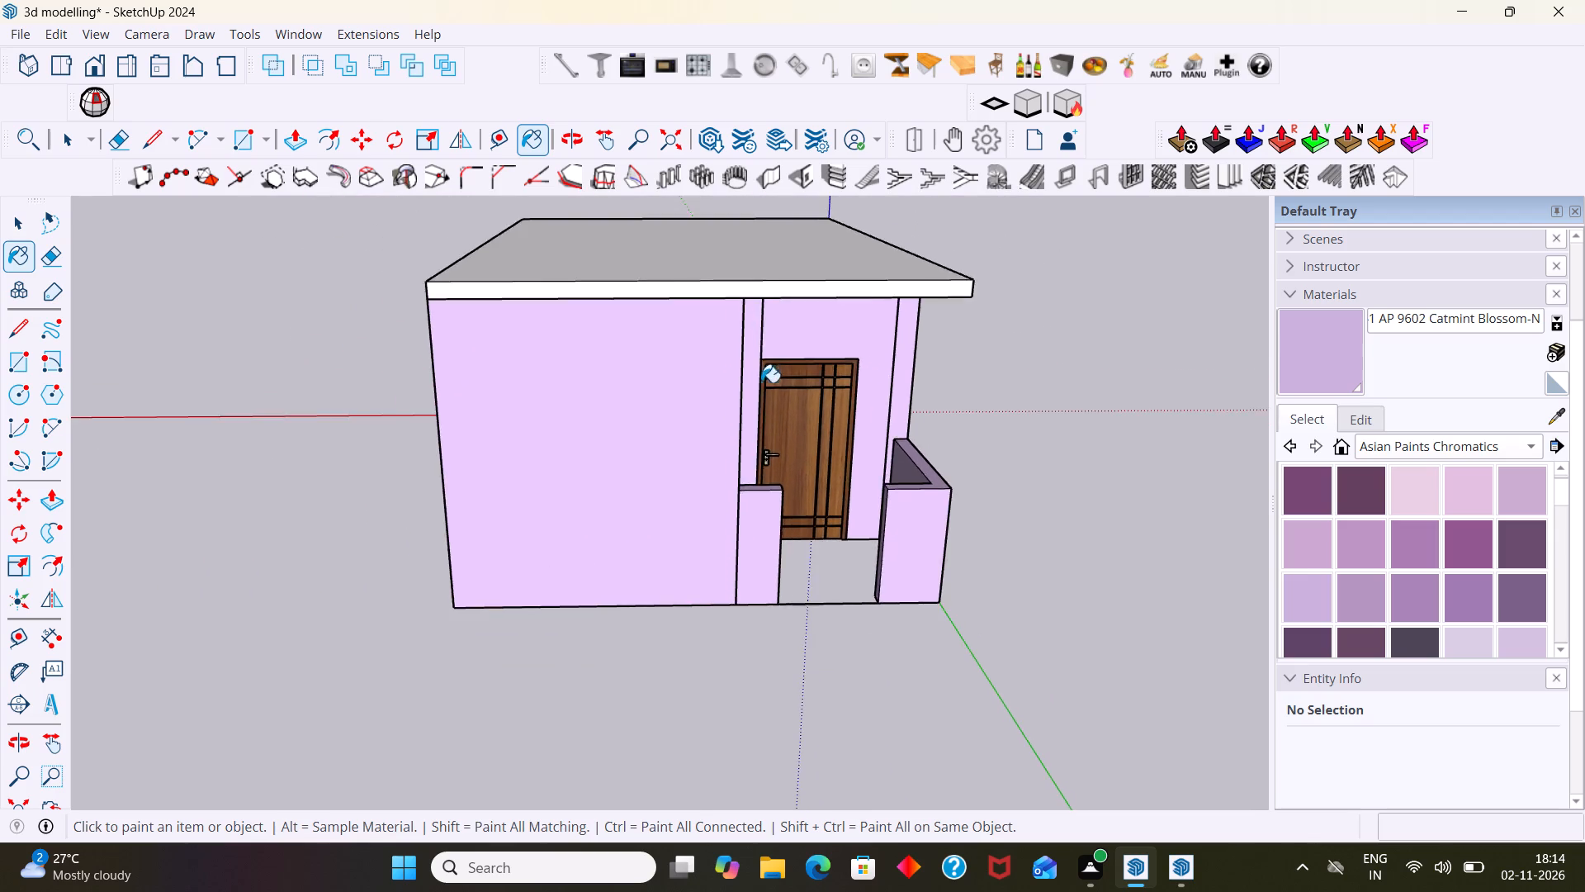
middle_drag(749, 373, 405, 334)
scroll(470, 323, up, 2)
click(528, 306)
scroll(528, 306, down, 4)
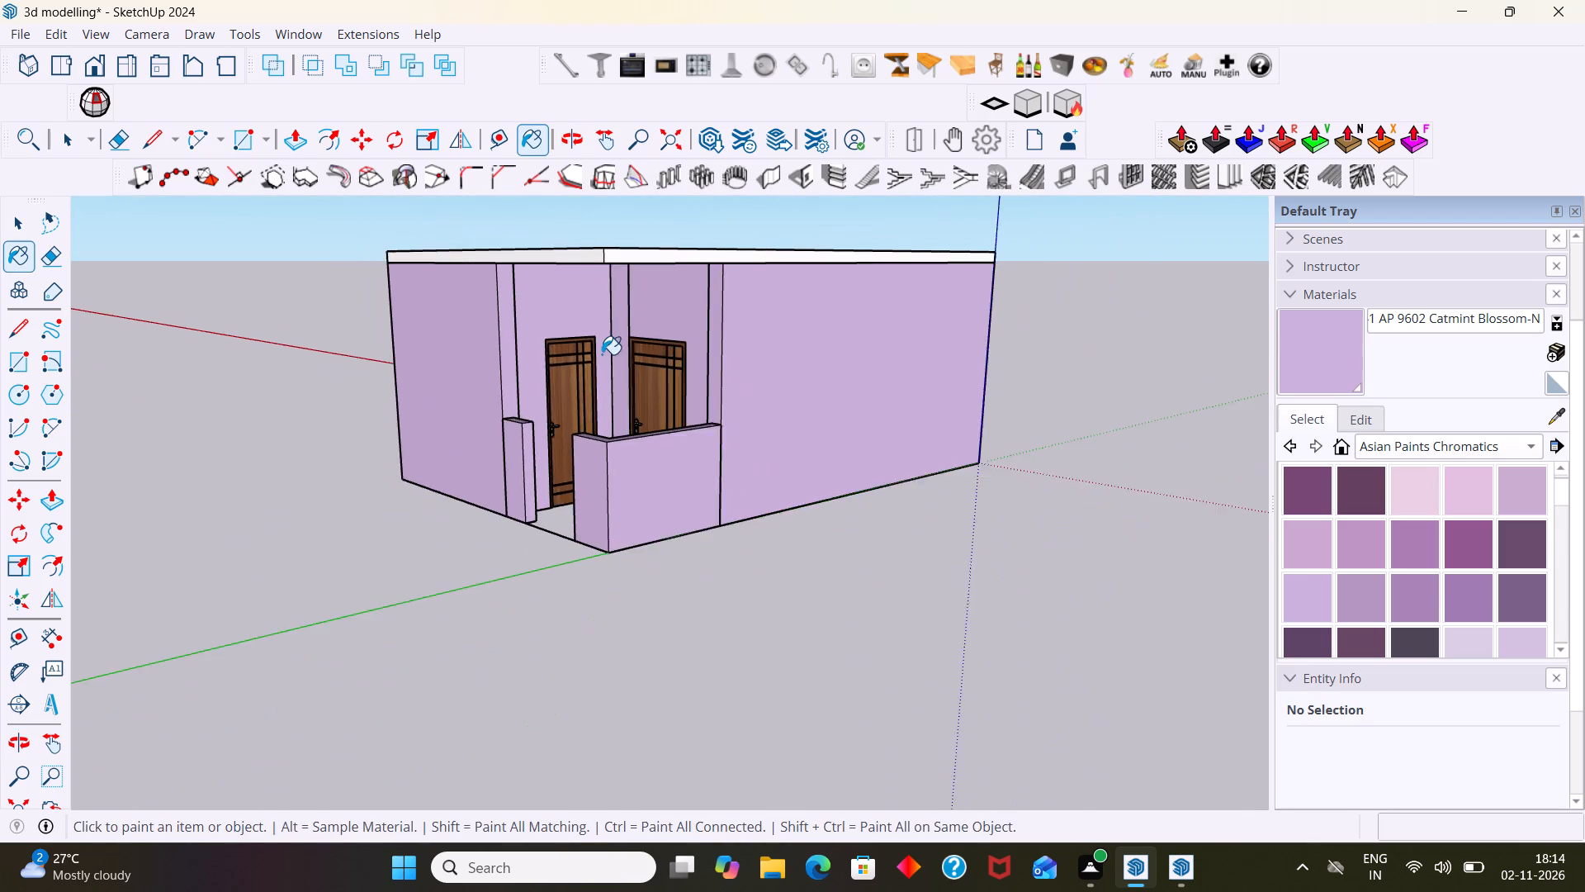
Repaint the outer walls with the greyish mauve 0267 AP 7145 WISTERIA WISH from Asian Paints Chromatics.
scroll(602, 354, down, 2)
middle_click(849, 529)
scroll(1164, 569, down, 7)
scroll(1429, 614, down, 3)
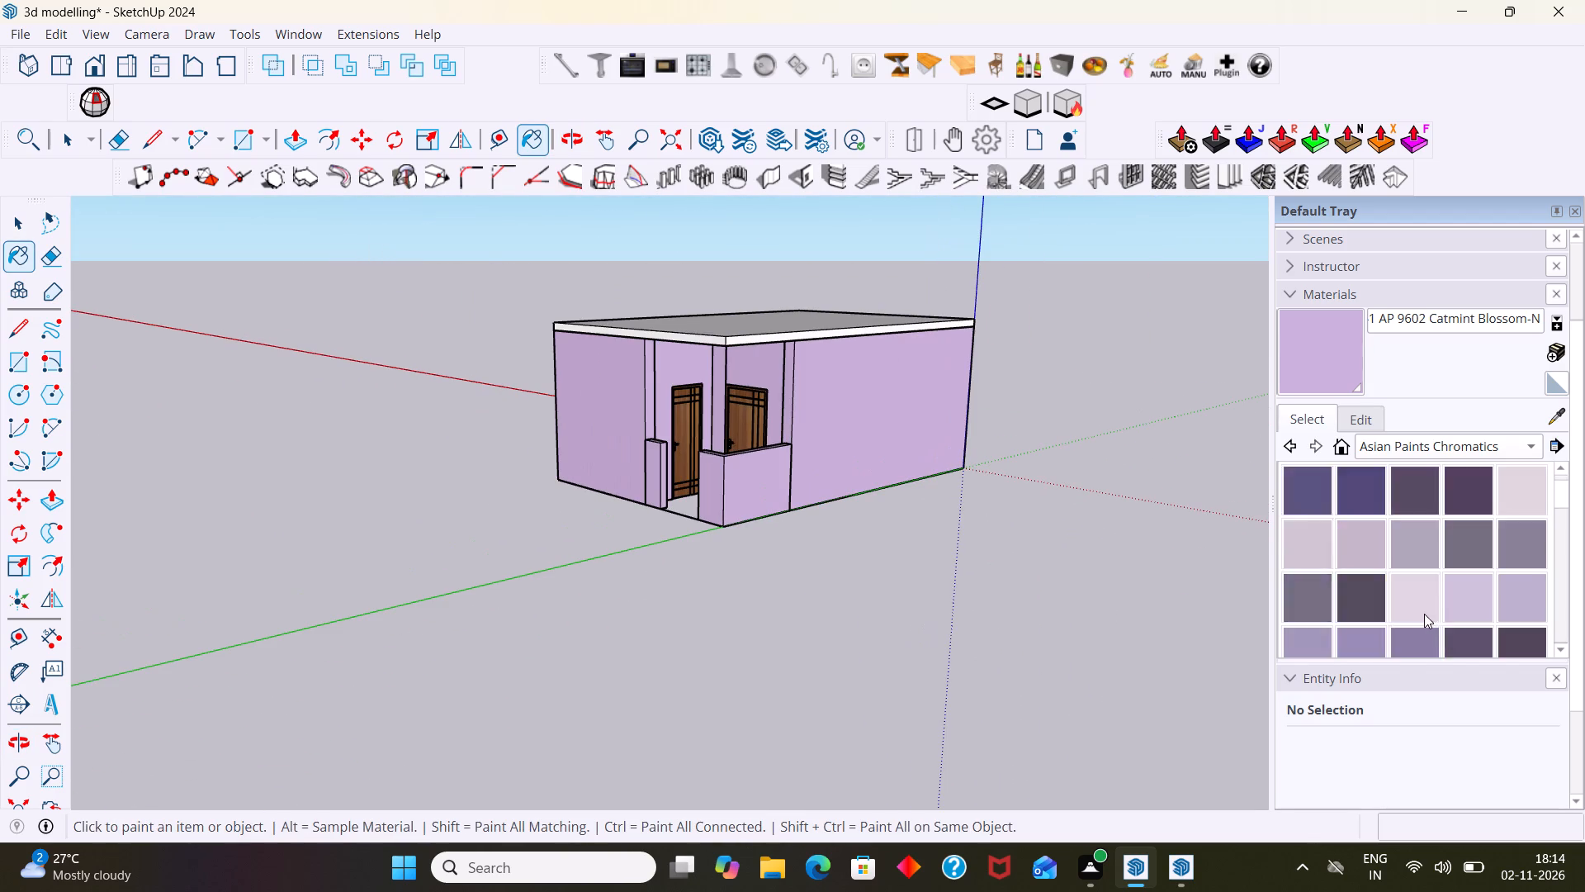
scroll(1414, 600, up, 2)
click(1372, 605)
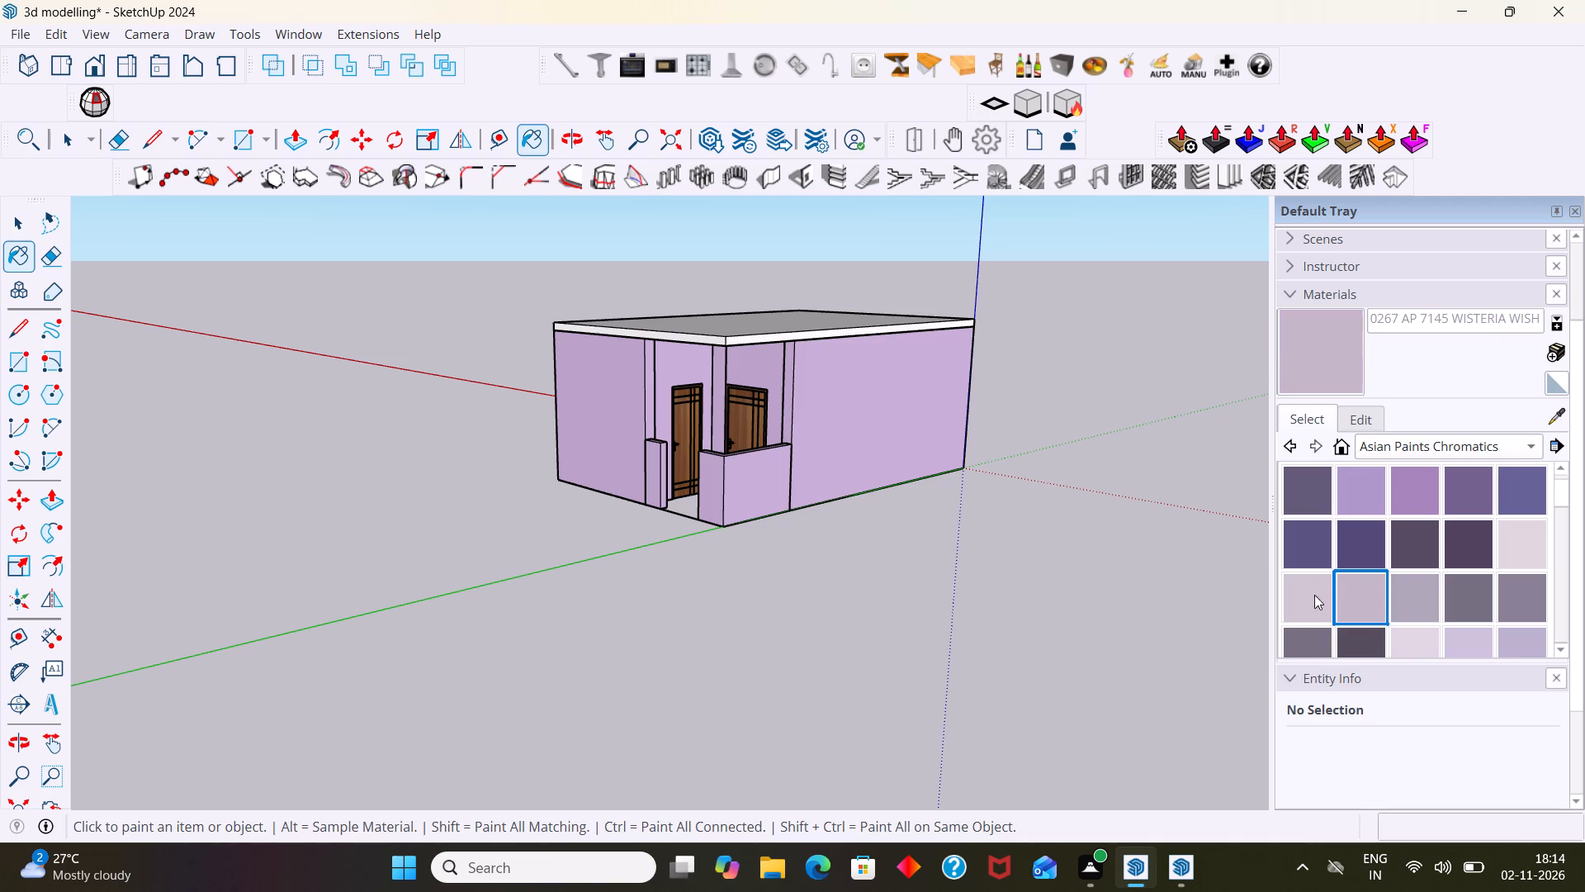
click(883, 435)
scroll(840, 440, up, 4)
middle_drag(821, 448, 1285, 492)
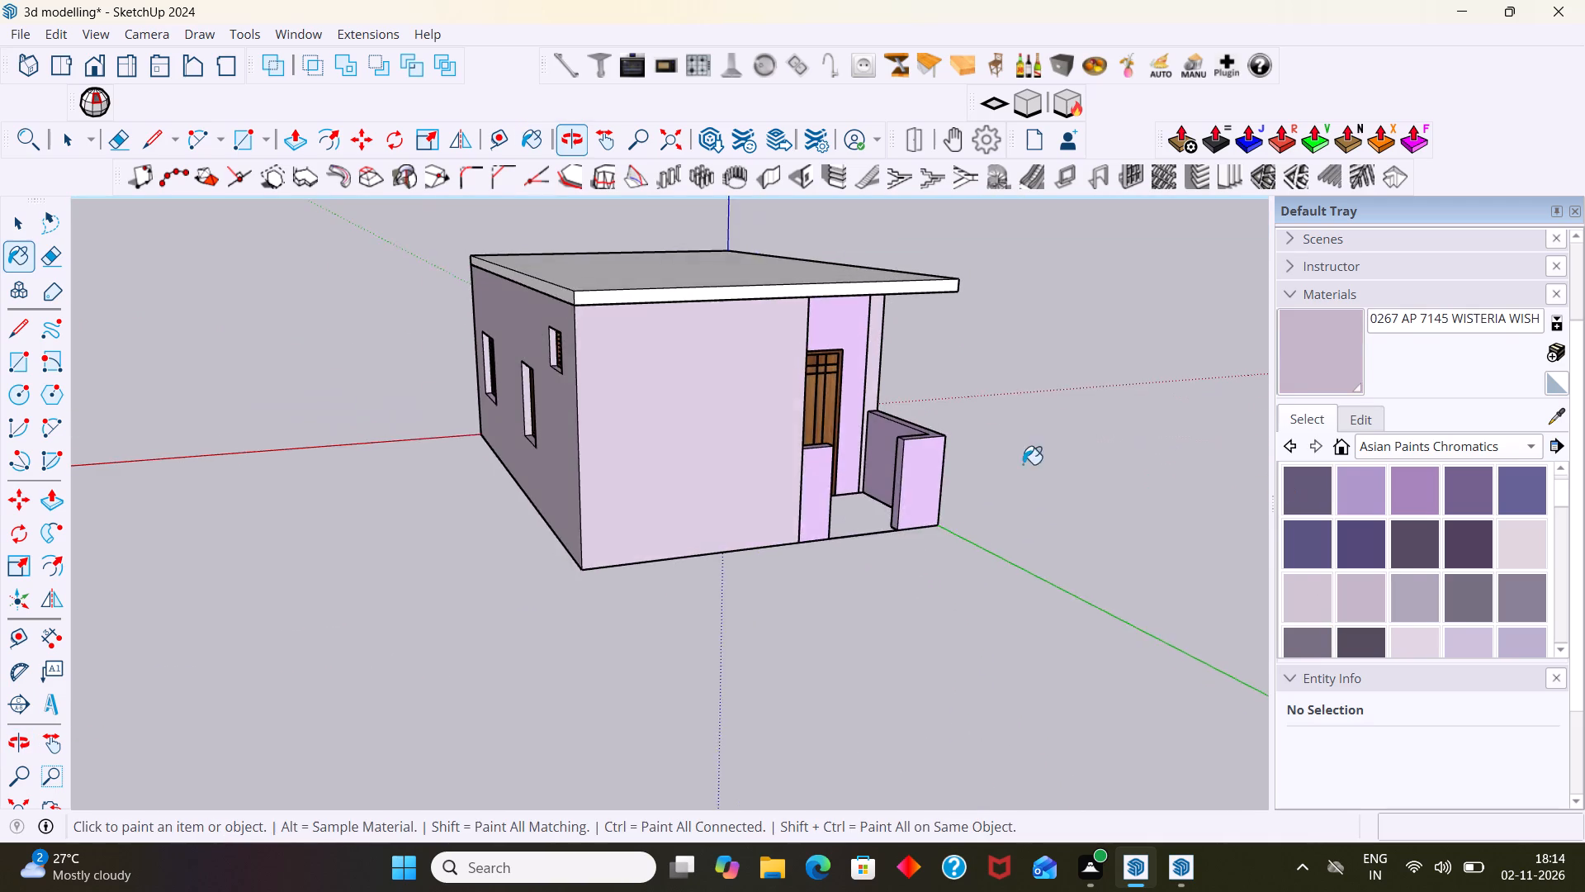
Repaint the porch's low walls and the front door wall with 0267 AP 7145 WISTERIA WISH, and check the house from several sides.
scroll(823, 429, up, 1)
scroll(928, 477, up, 3)
click(928, 477)
scroll(916, 476, up, 1)
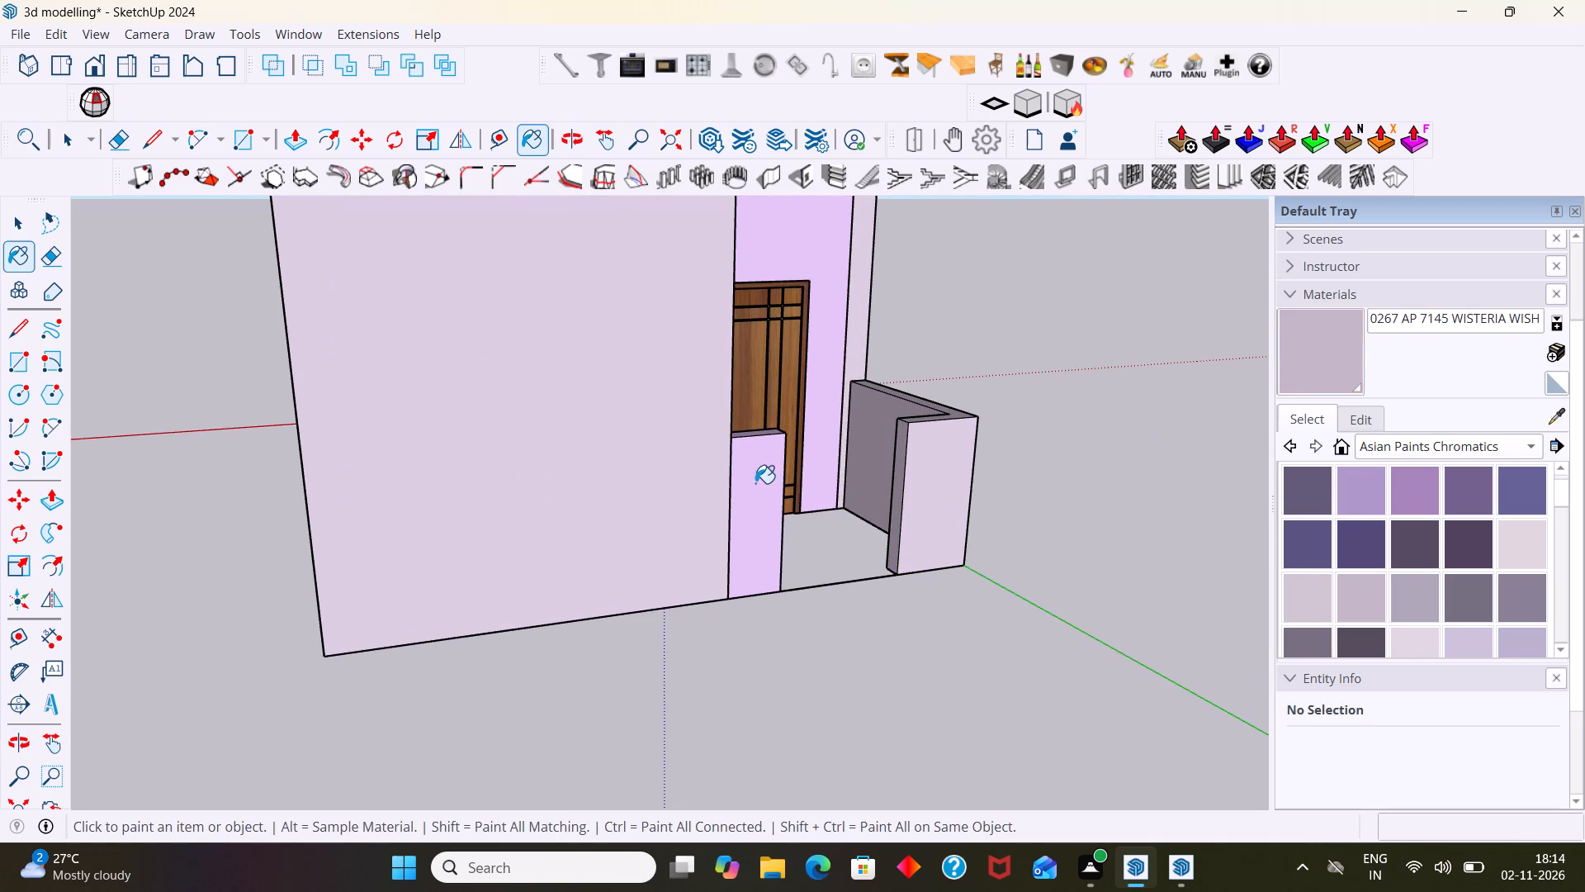
click(755, 483)
click(826, 326)
scroll(831, 330, down, 6)
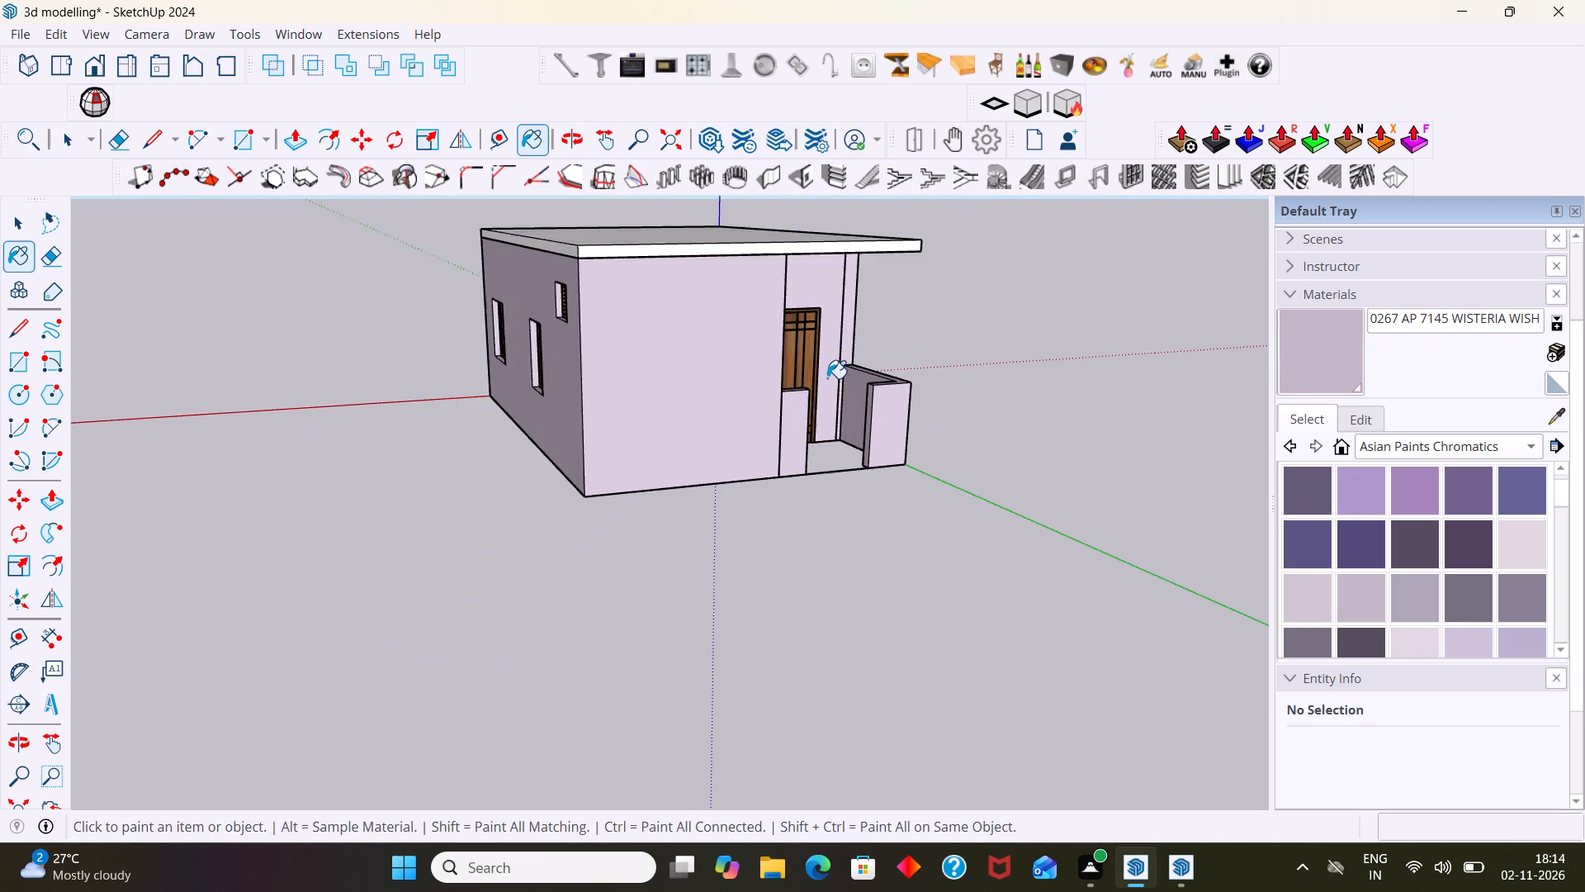
middle_drag(823, 378, 796, 78)
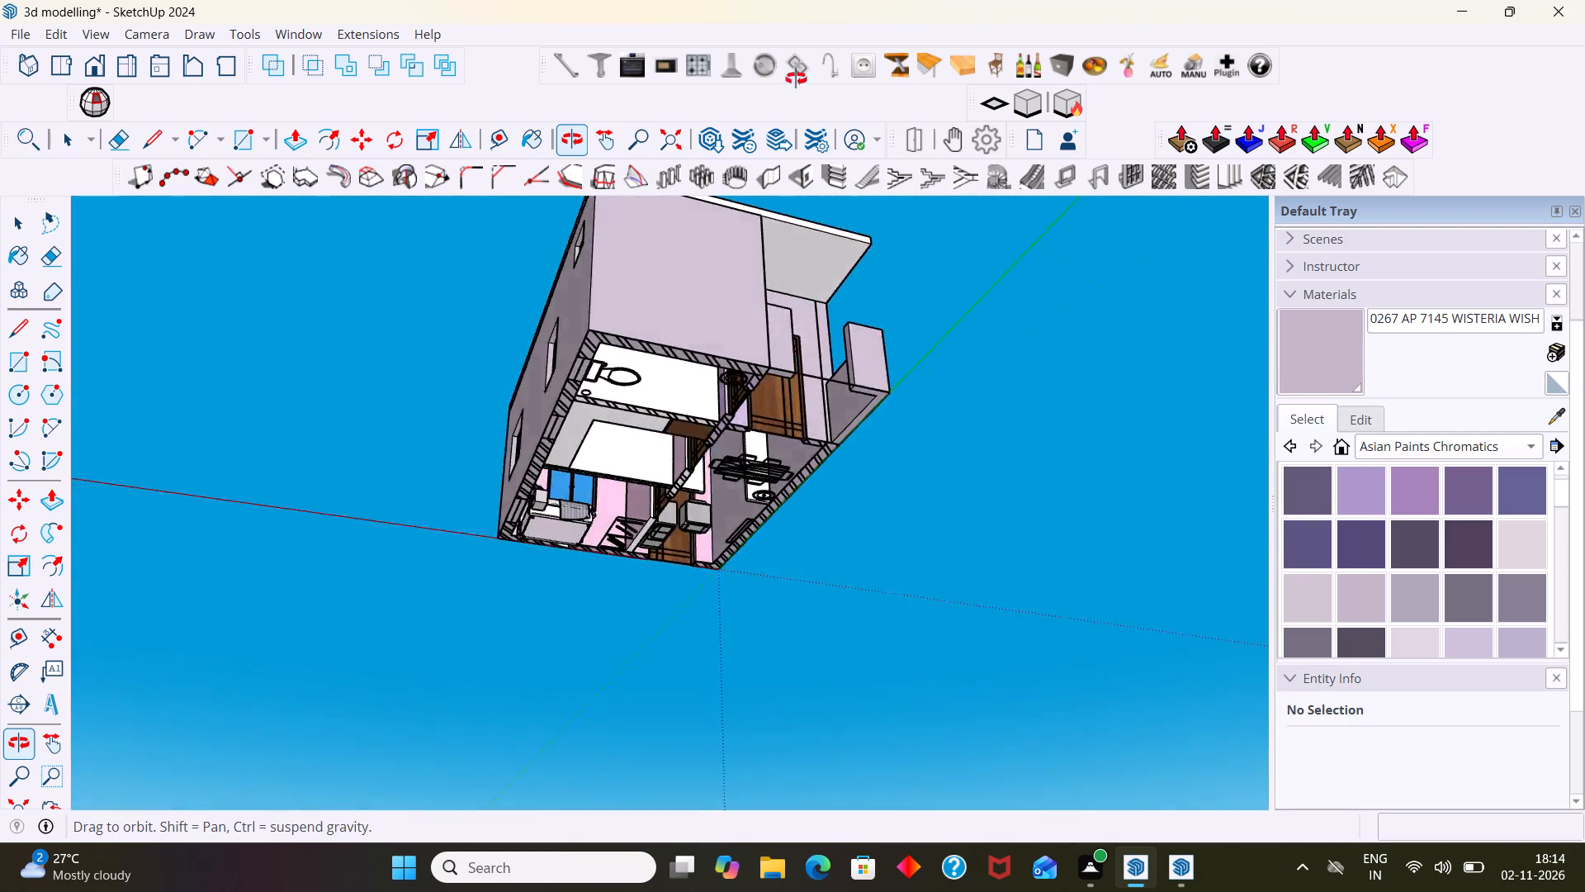
middle_drag(796, 78, 507, 347)
Repaint the outer walls with the light blue 0403 AP 7329 BLUE BAY from the Asian Paints Chromatics collection.
scroll(1384, 559, down, 3)
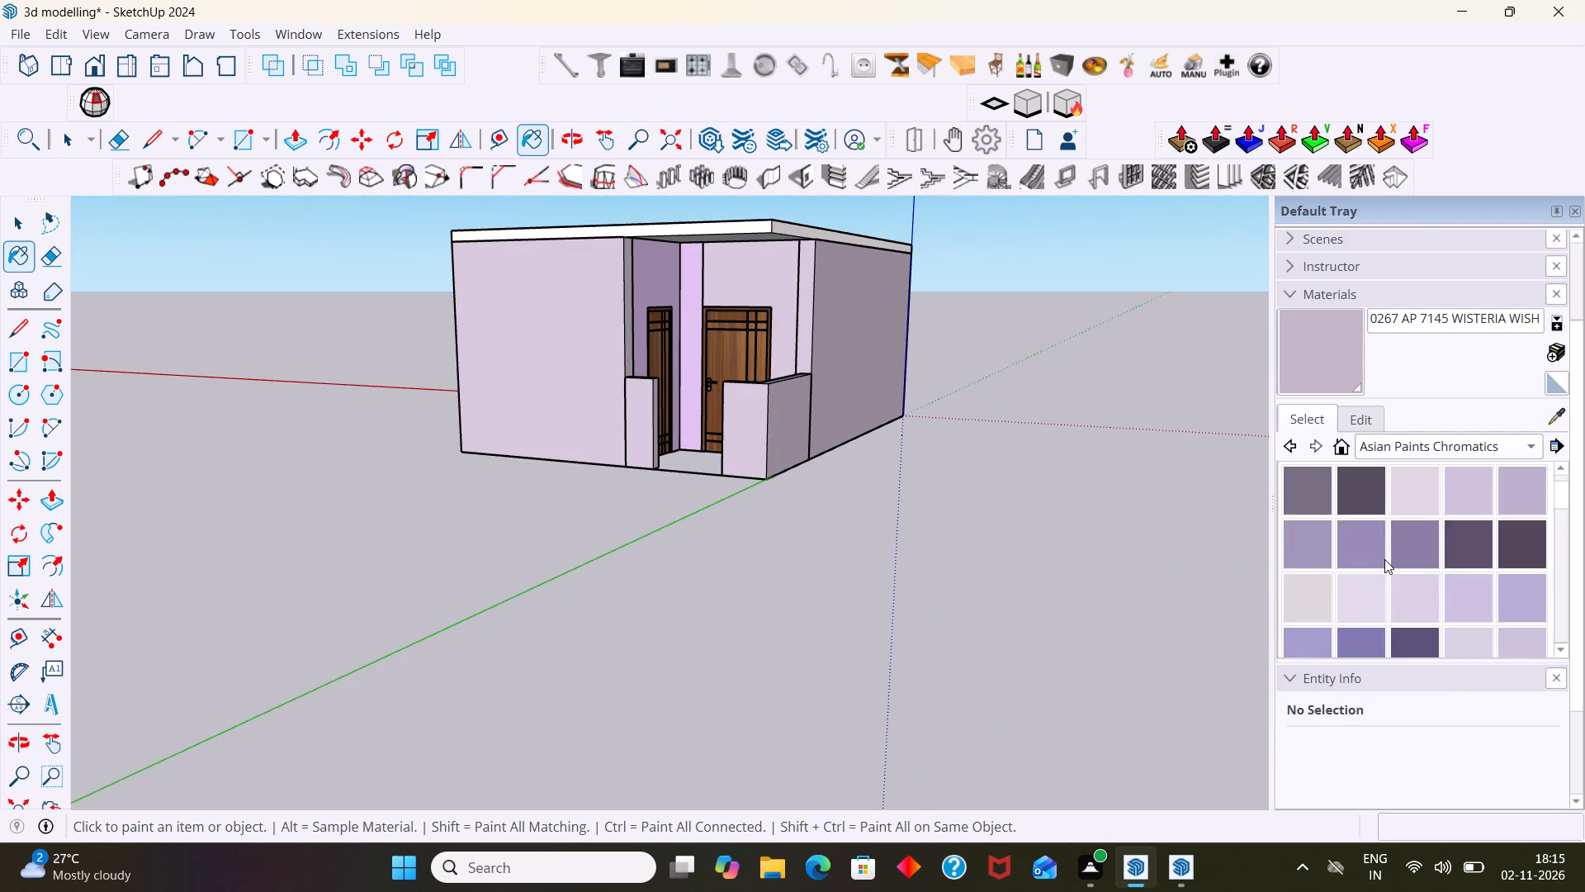
scroll(1384, 559, down, 8)
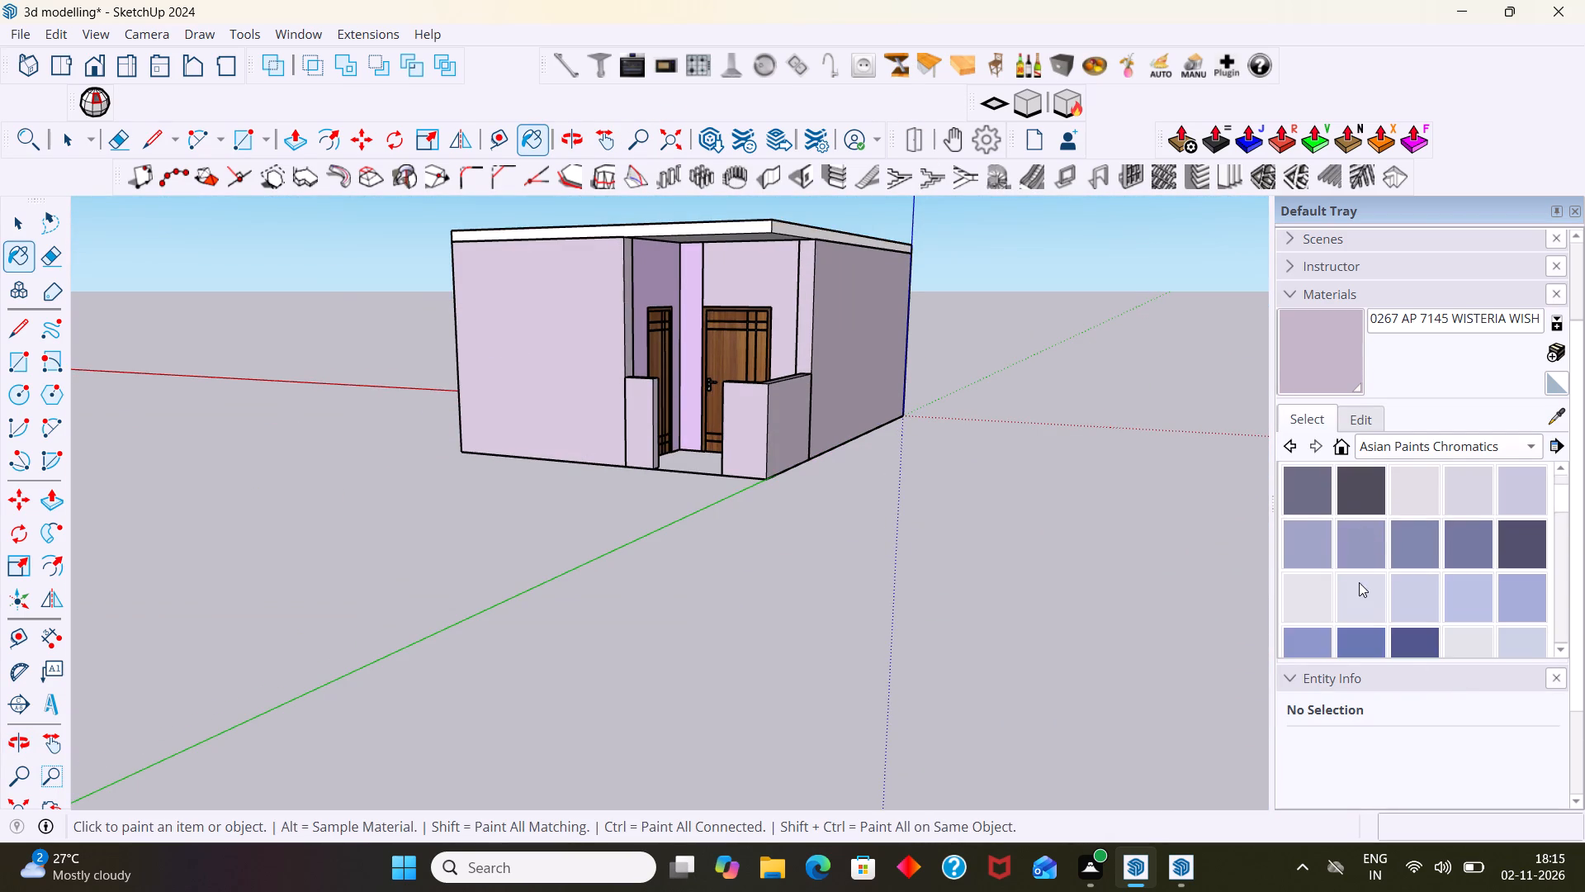
scroll(1359, 582, down, 8)
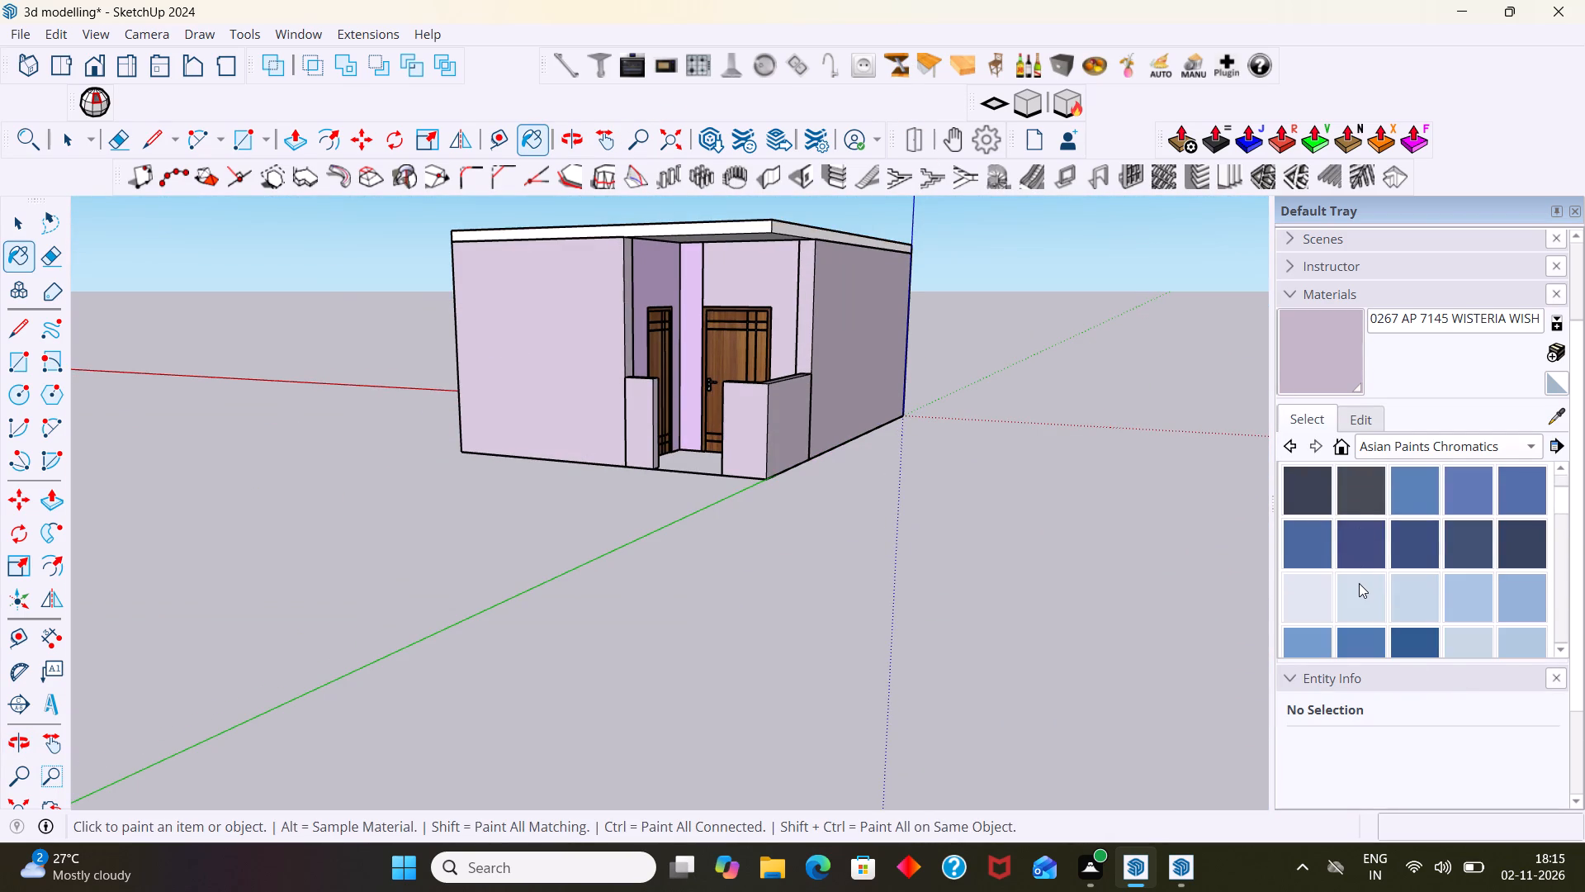
scroll(1359, 583, down, 1)
scroll(1359, 583, up, 1)
scroll(1359, 583, down, 4)
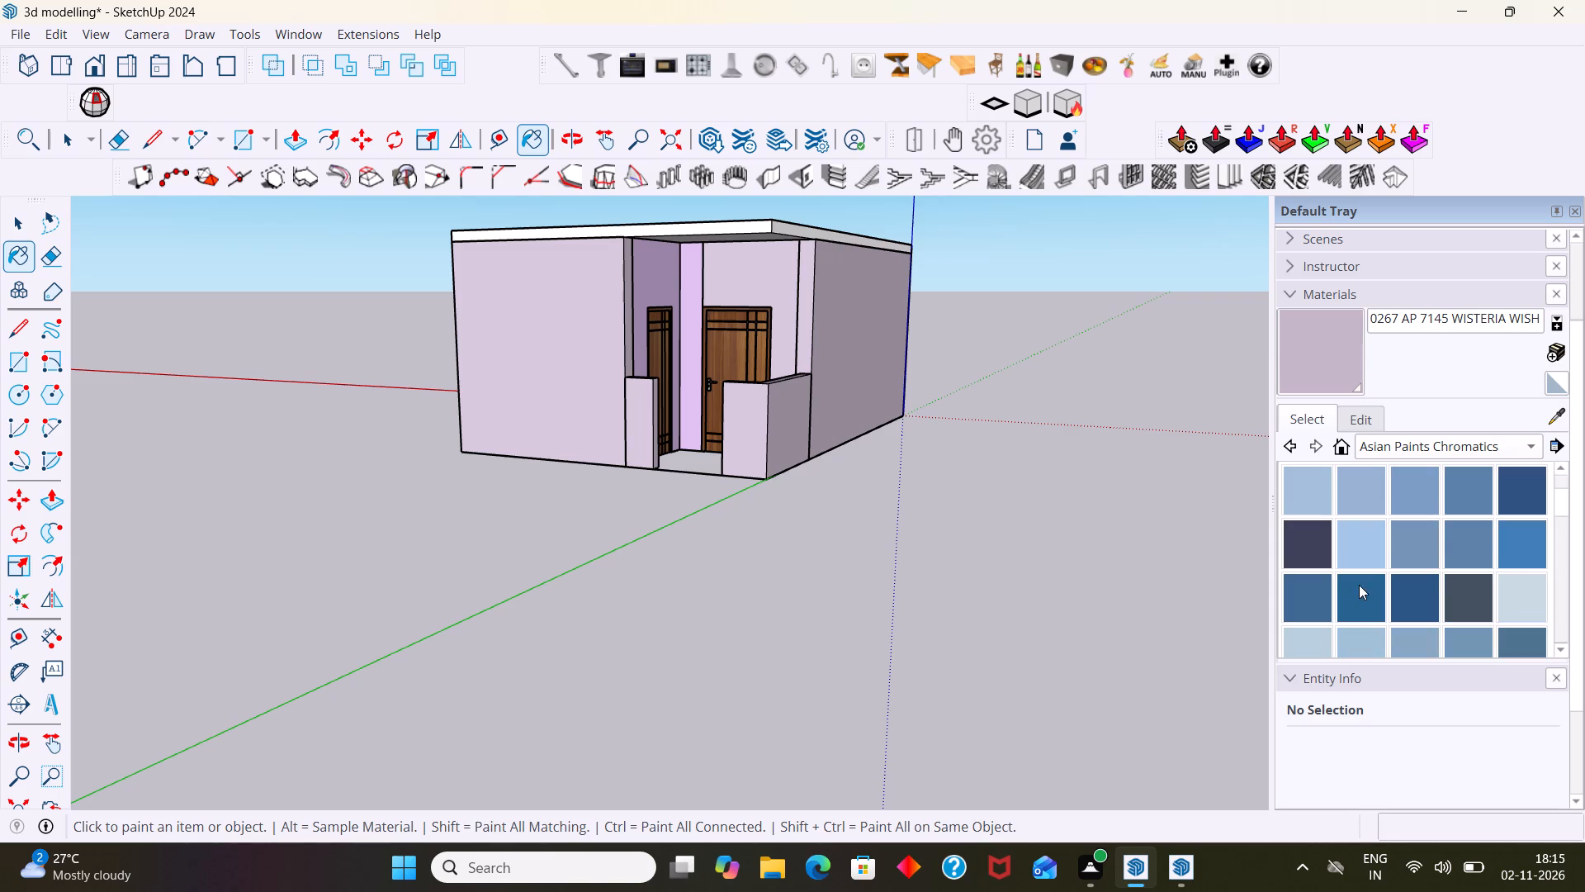
scroll(1359, 585, down, 4)
scroll(1359, 585, up, 1)
scroll(1359, 585, down, 1)
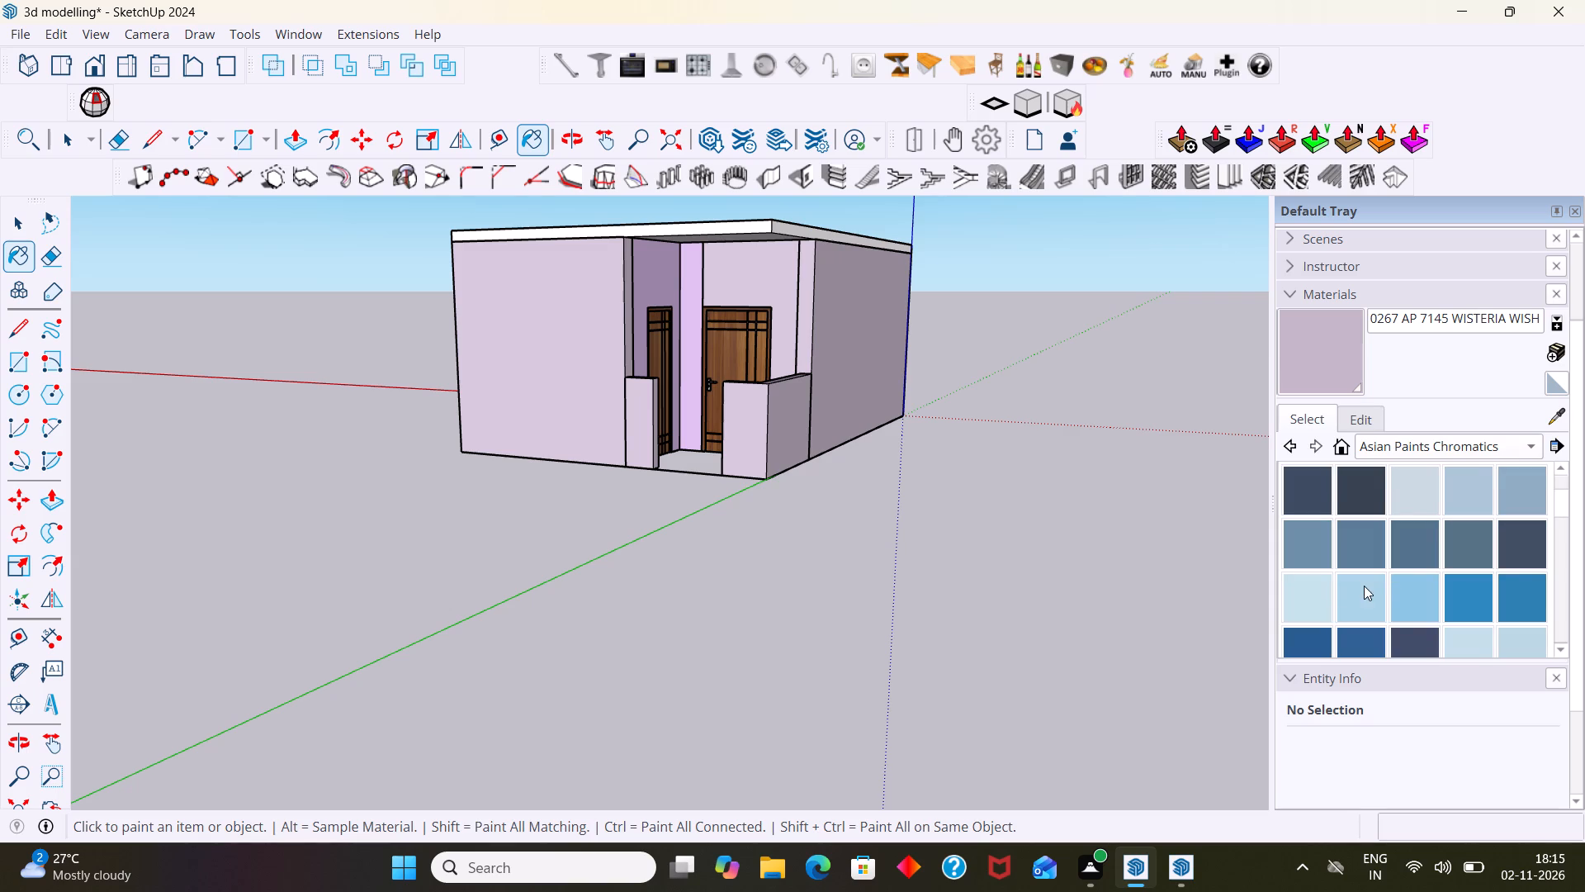
click(1397, 588)
click(839, 379)
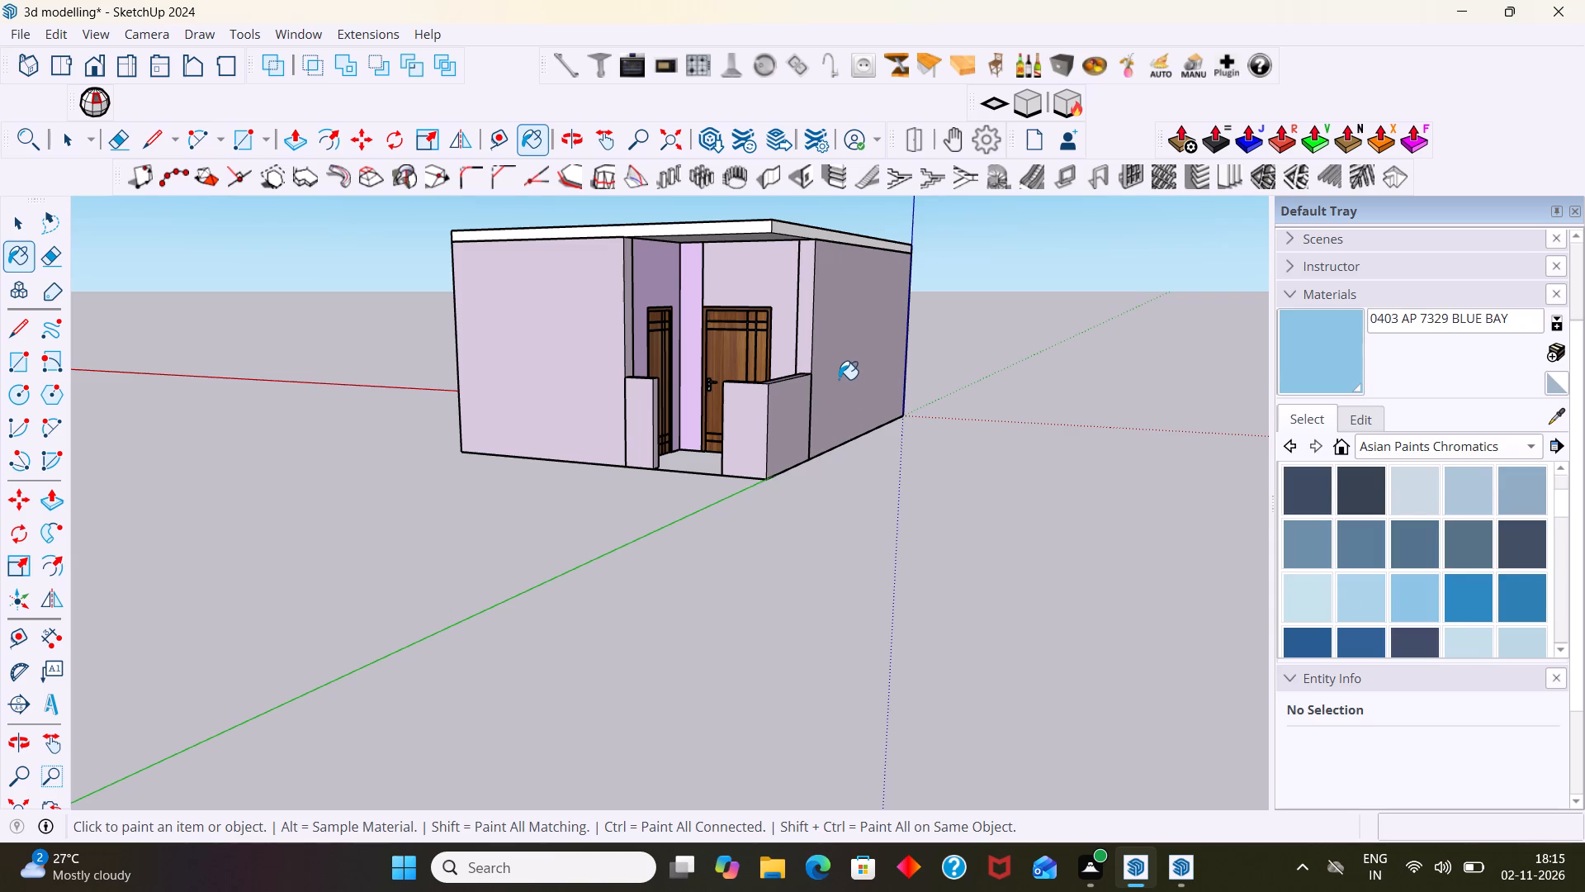
scroll(832, 379, up, 4)
middle_drag(734, 451, 1109, 484)
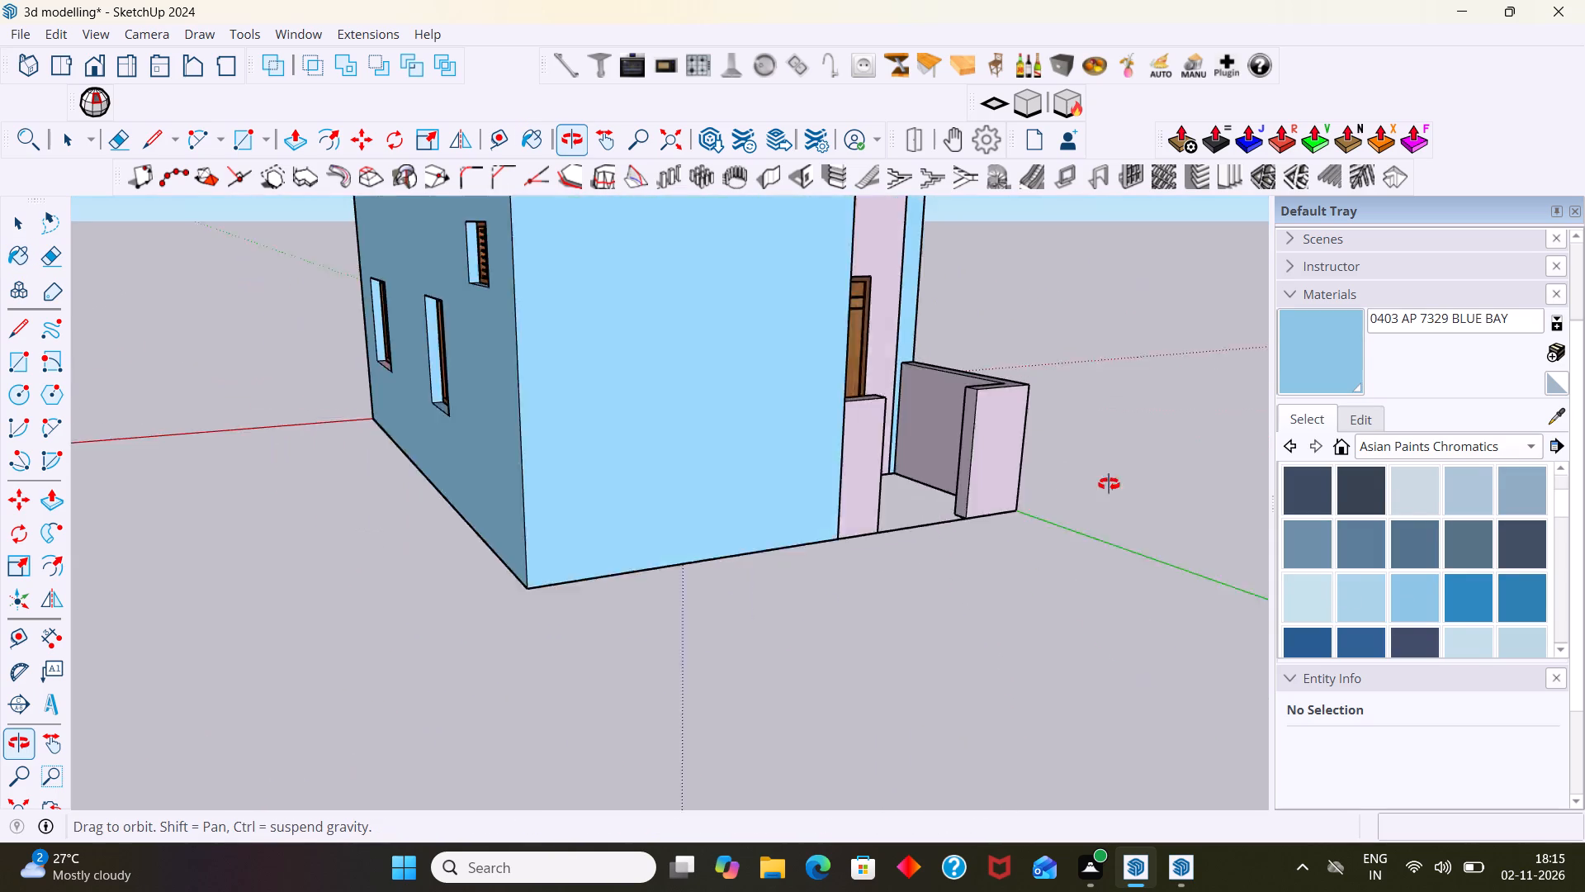
Undo the light blue BLUE BAY repaint of the outer walls.
middle_drag(1109, 484, 1321, 517)
key(ctrl+z)
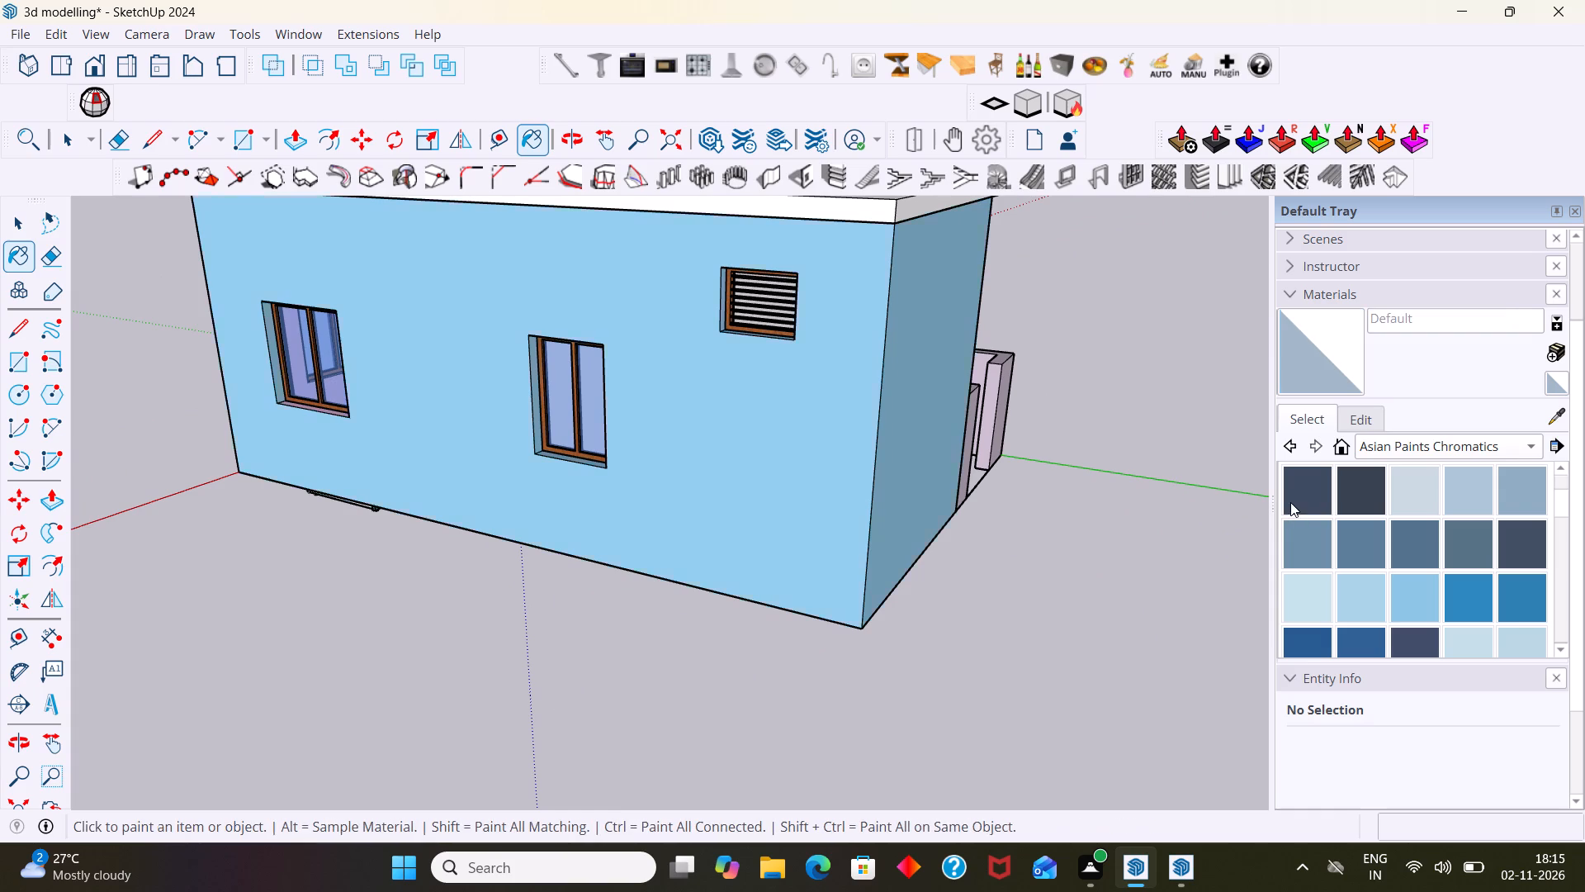
key(space)
Copy the roof slab about 10' 7" down from its front corner to the bottom corner of the walls as a base slab.
scroll(1164, 515, down, 6)
middle_drag(1002, 515, 579, 494)
scroll(745, 496, up, 2)
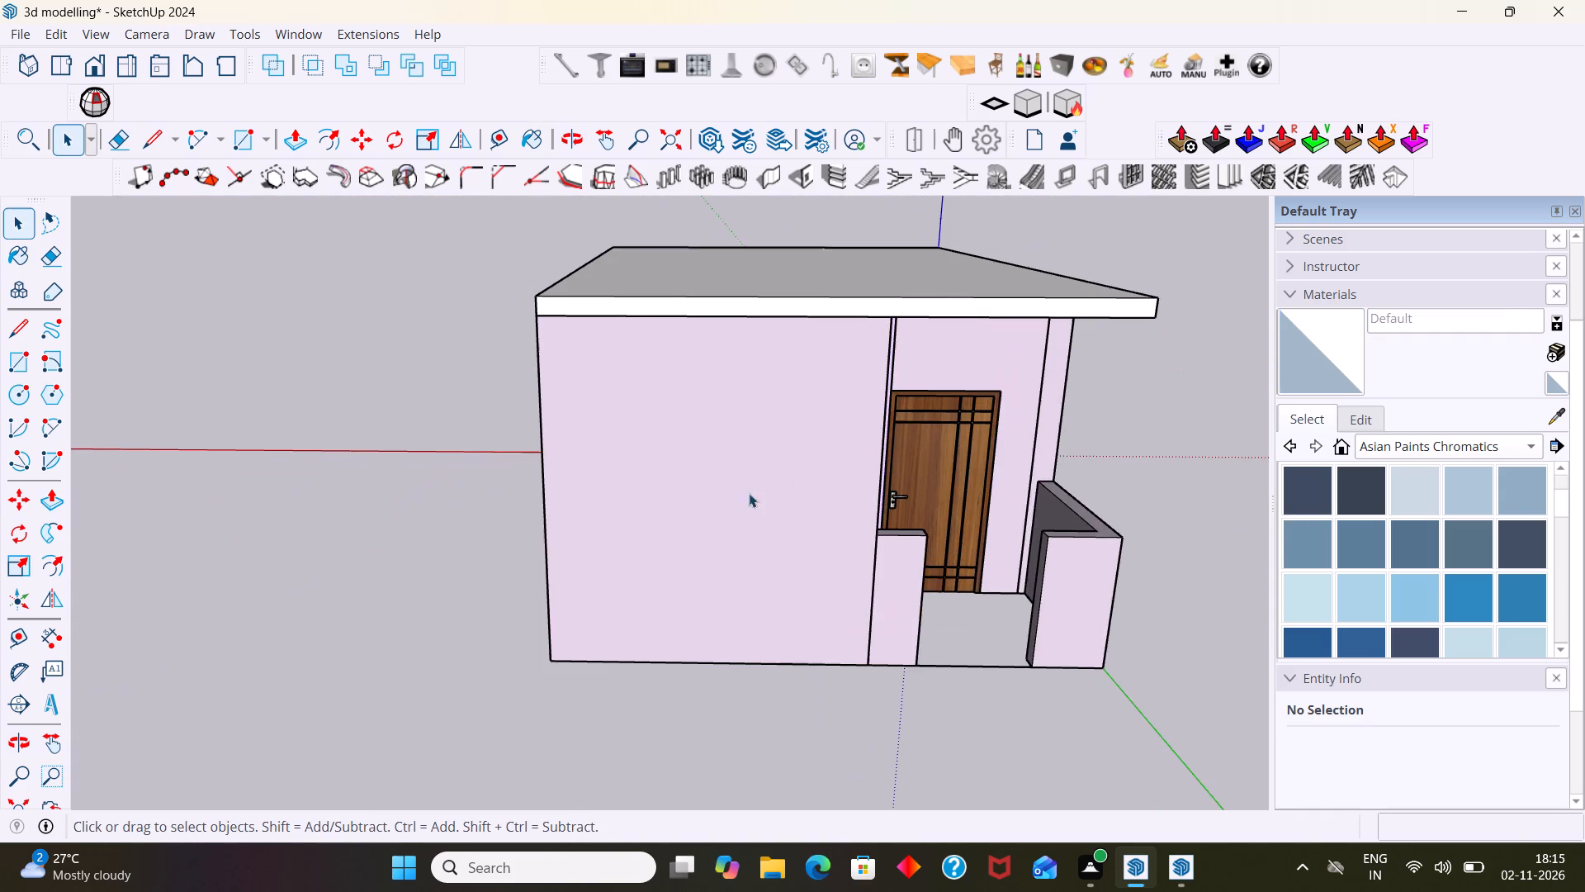
scroll(1162, 472, down, 6)
middle_drag(1026, 457, 1080, 288)
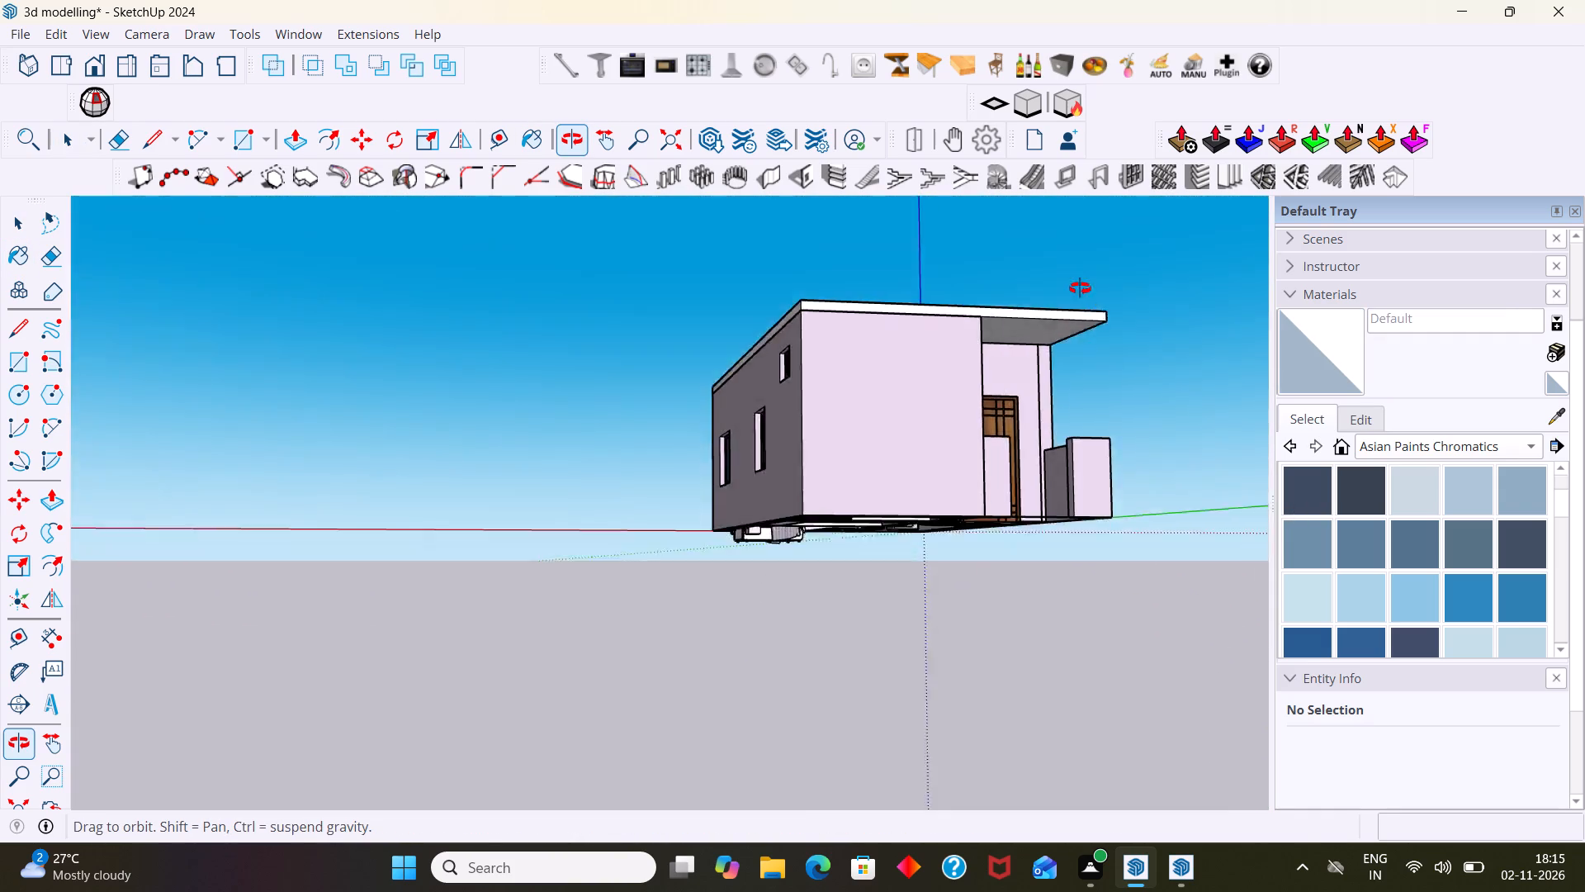
middle_drag(1080, 288, 862, 428)
click(898, 359)
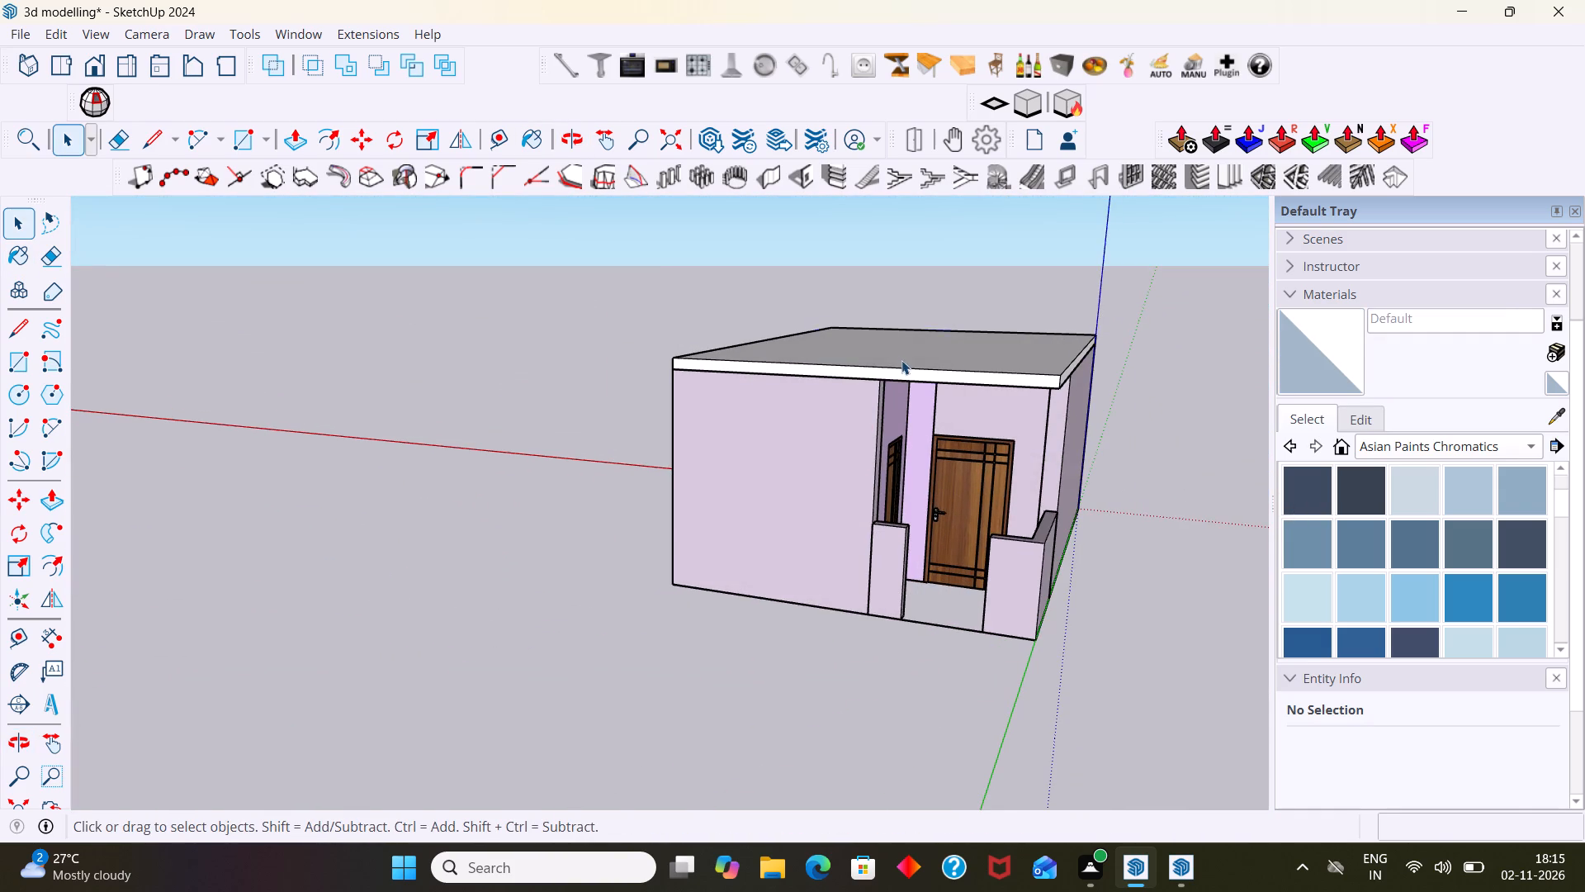
middle_drag(904, 373, 897, 488)
key(m)
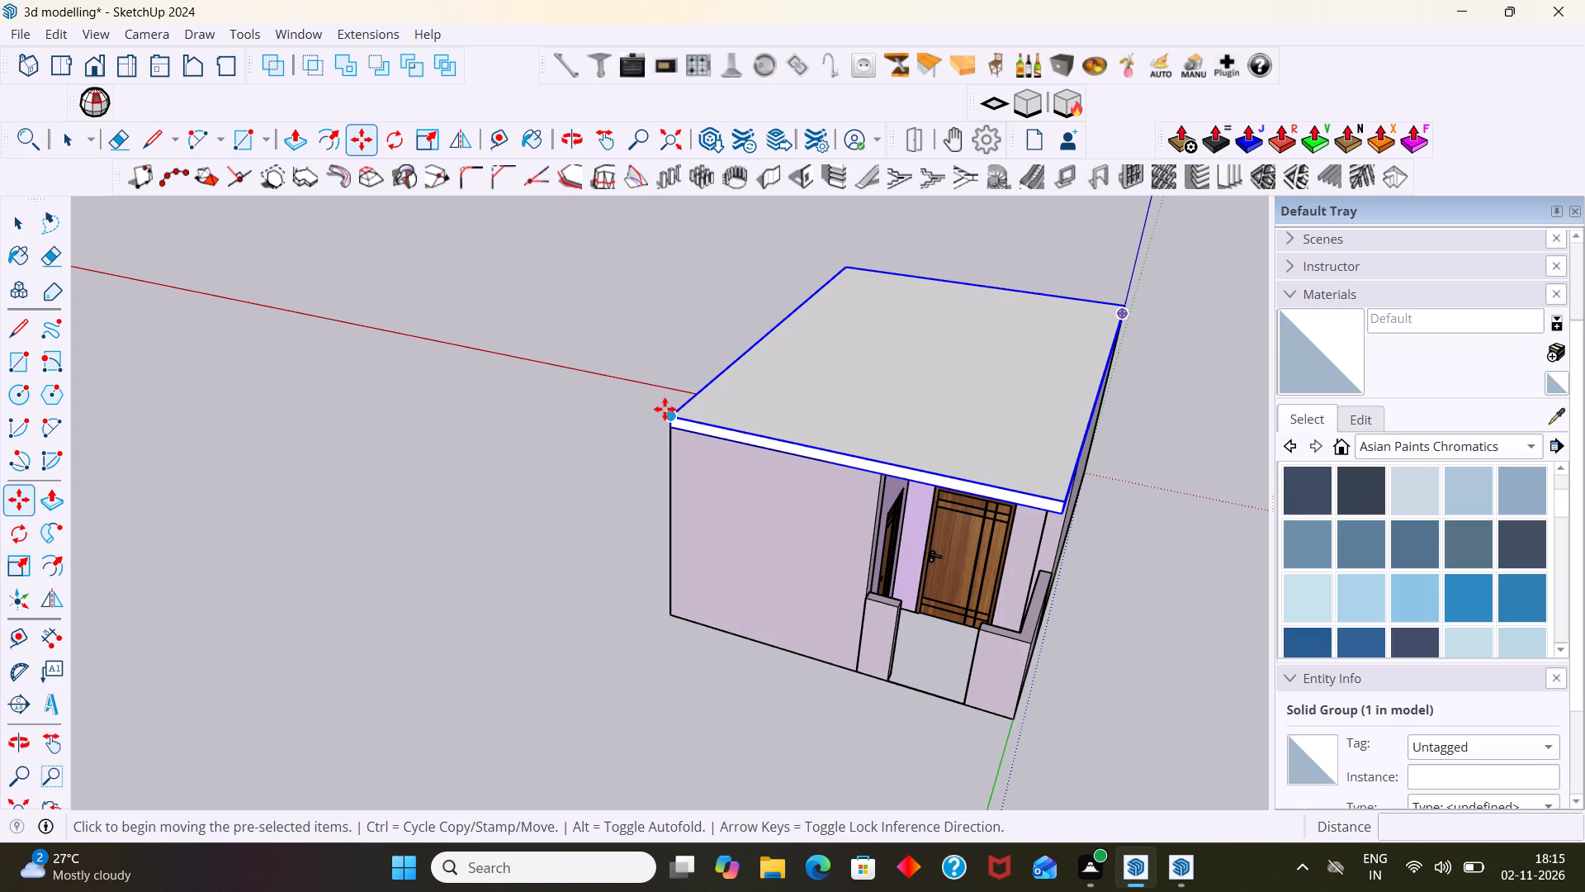
click(672, 413)
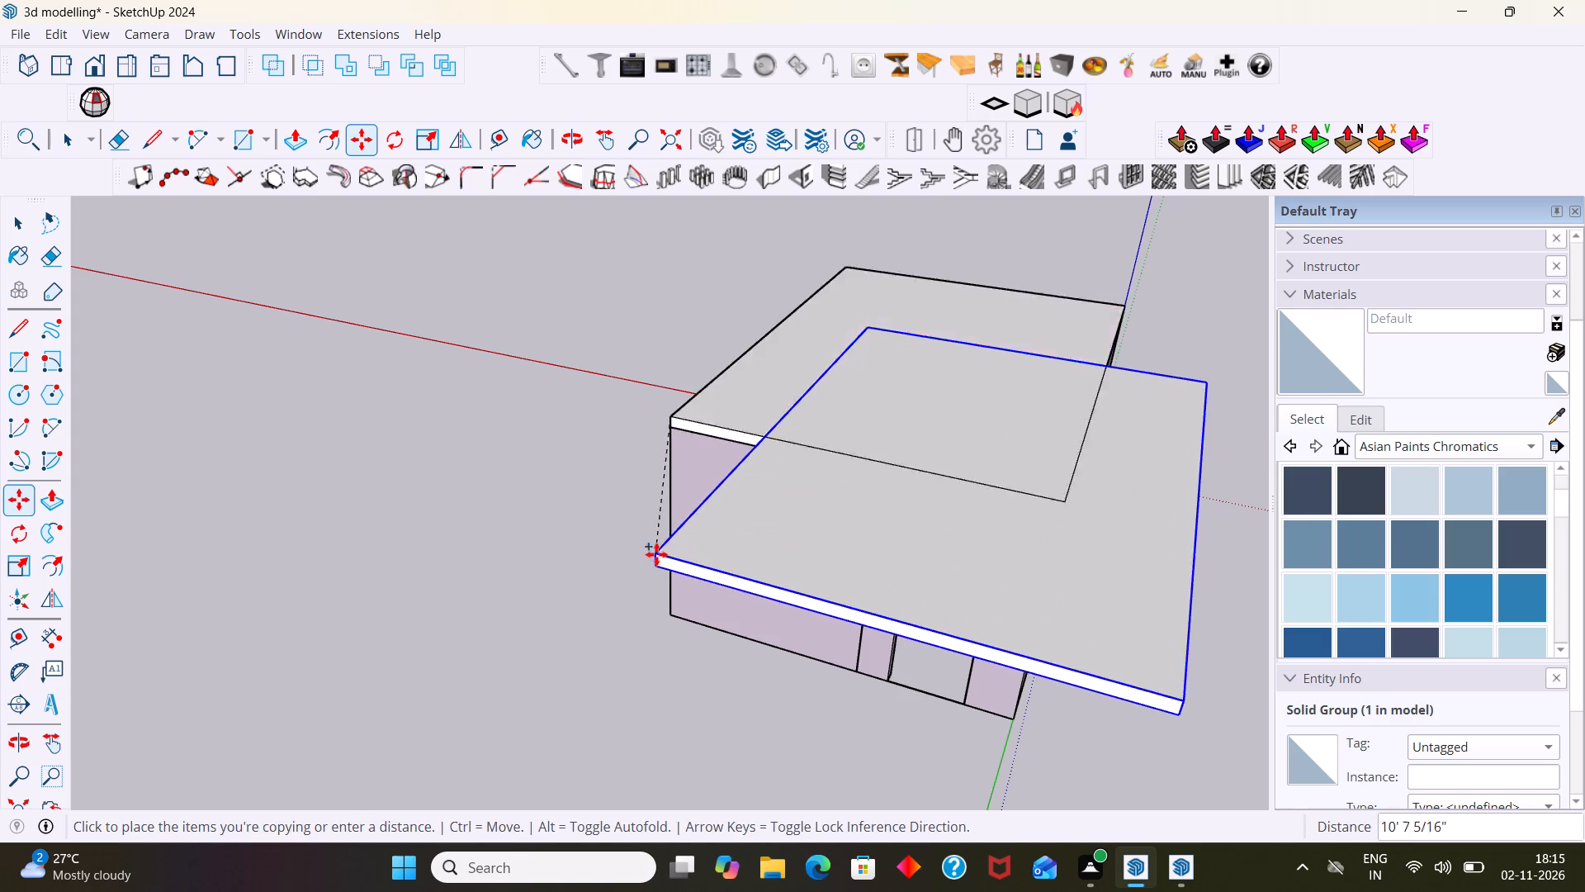
scroll(651, 570, down, 2)
middle_drag(641, 611, 693, 415)
scroll(660, 598, up, 12)
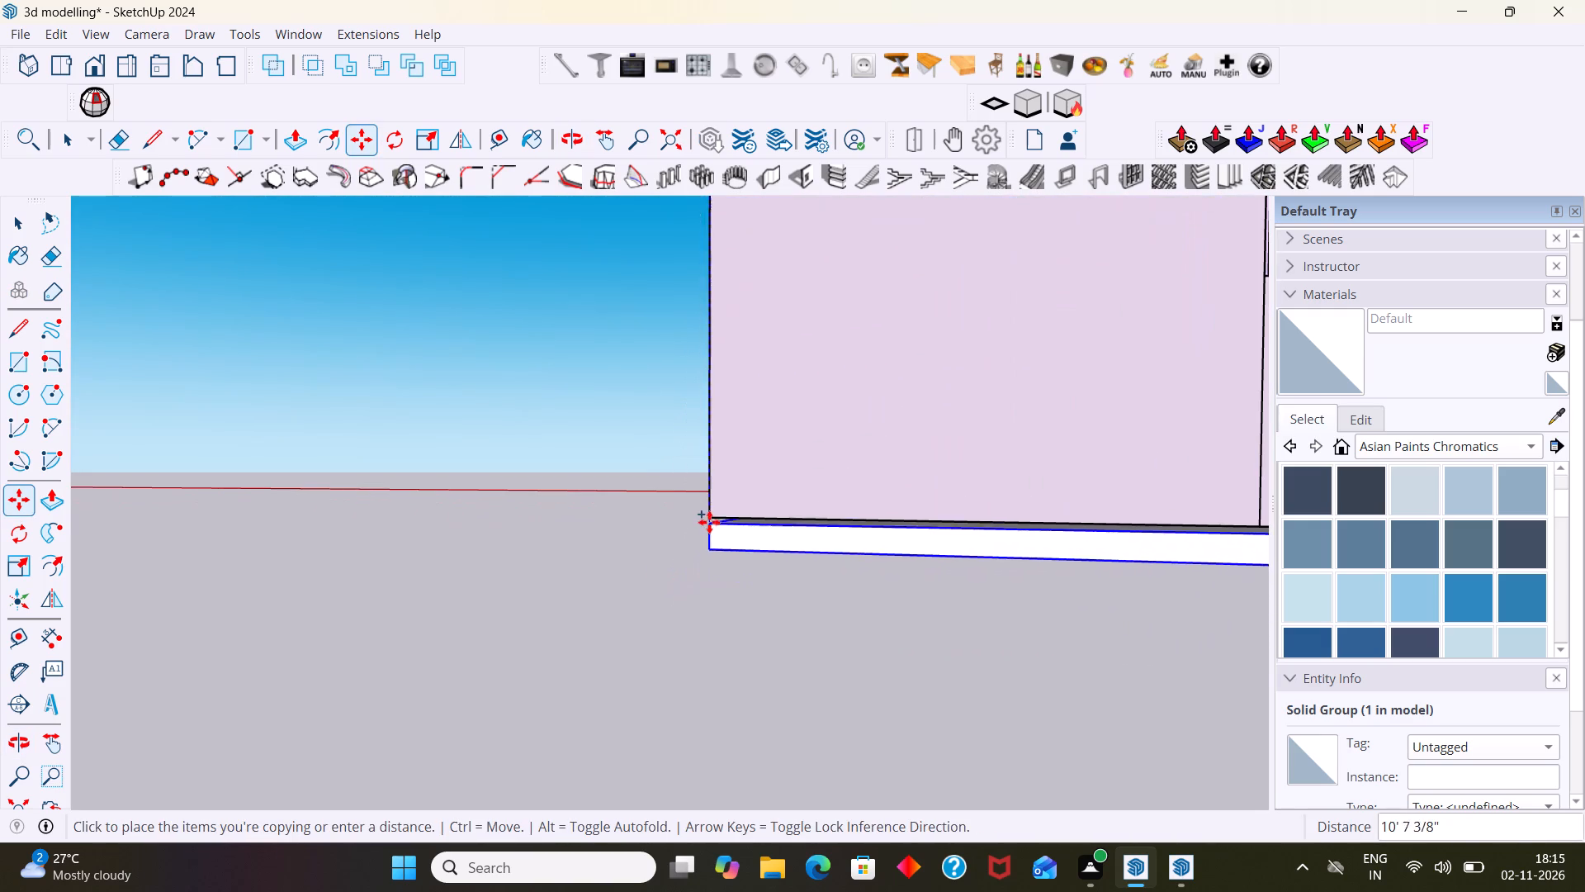
click(712, 517)
key(space)
scroll(721, 544, down, 6)
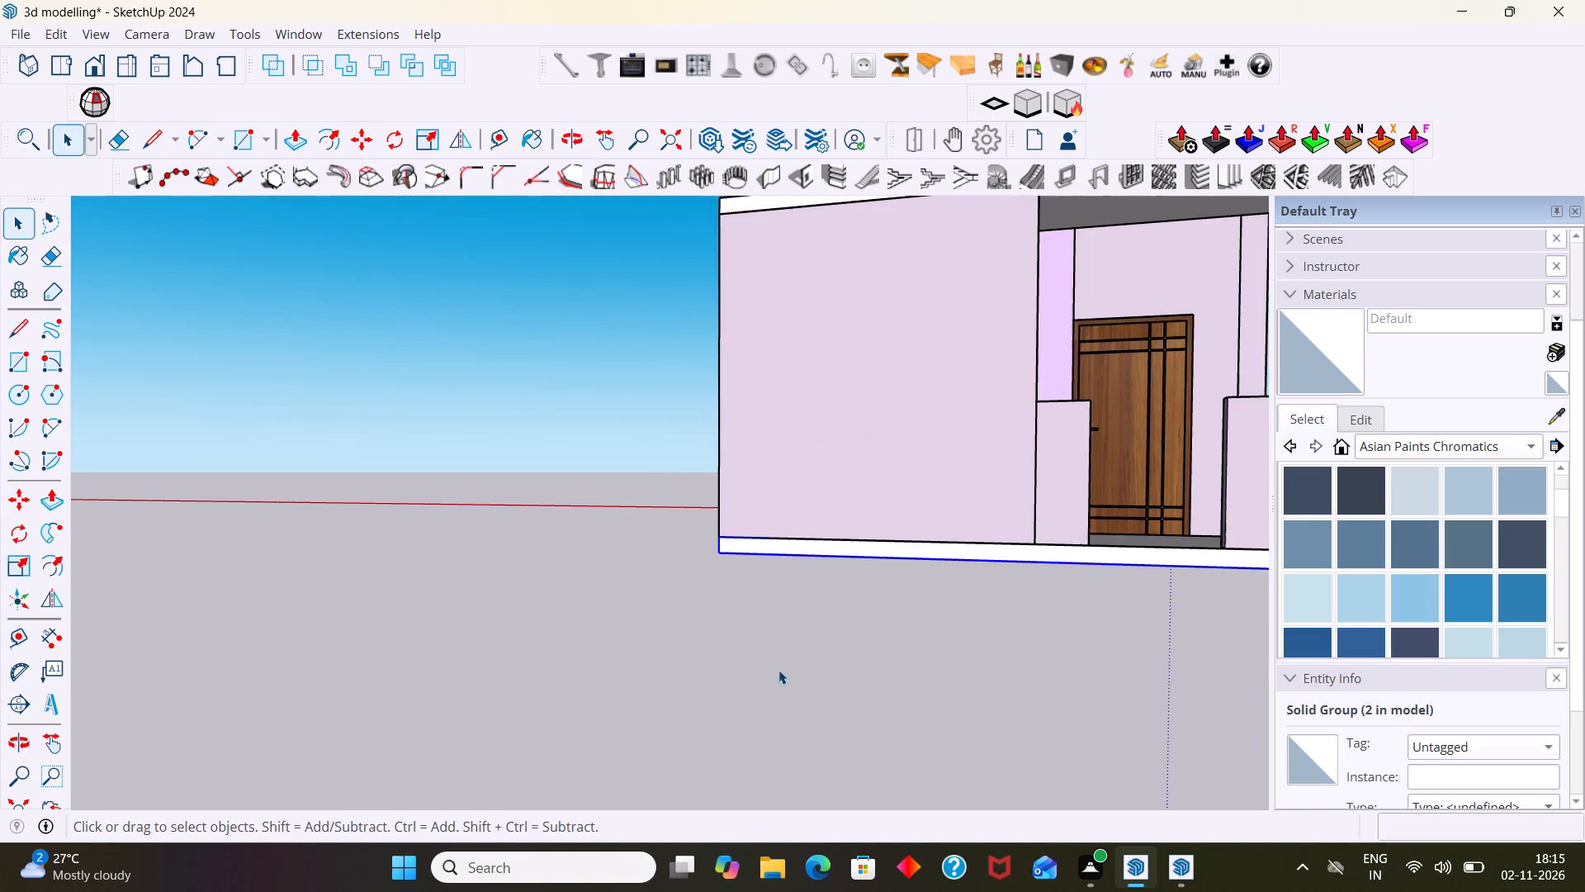
click(800, 665)
Examine the house with its new base slab from several sides, including the porch, its low walls and both doors.
scroll(809, 657, down, 9)
middle_drag(1021, 614, 956, 828)
scroll(1024, 714, up, 5)
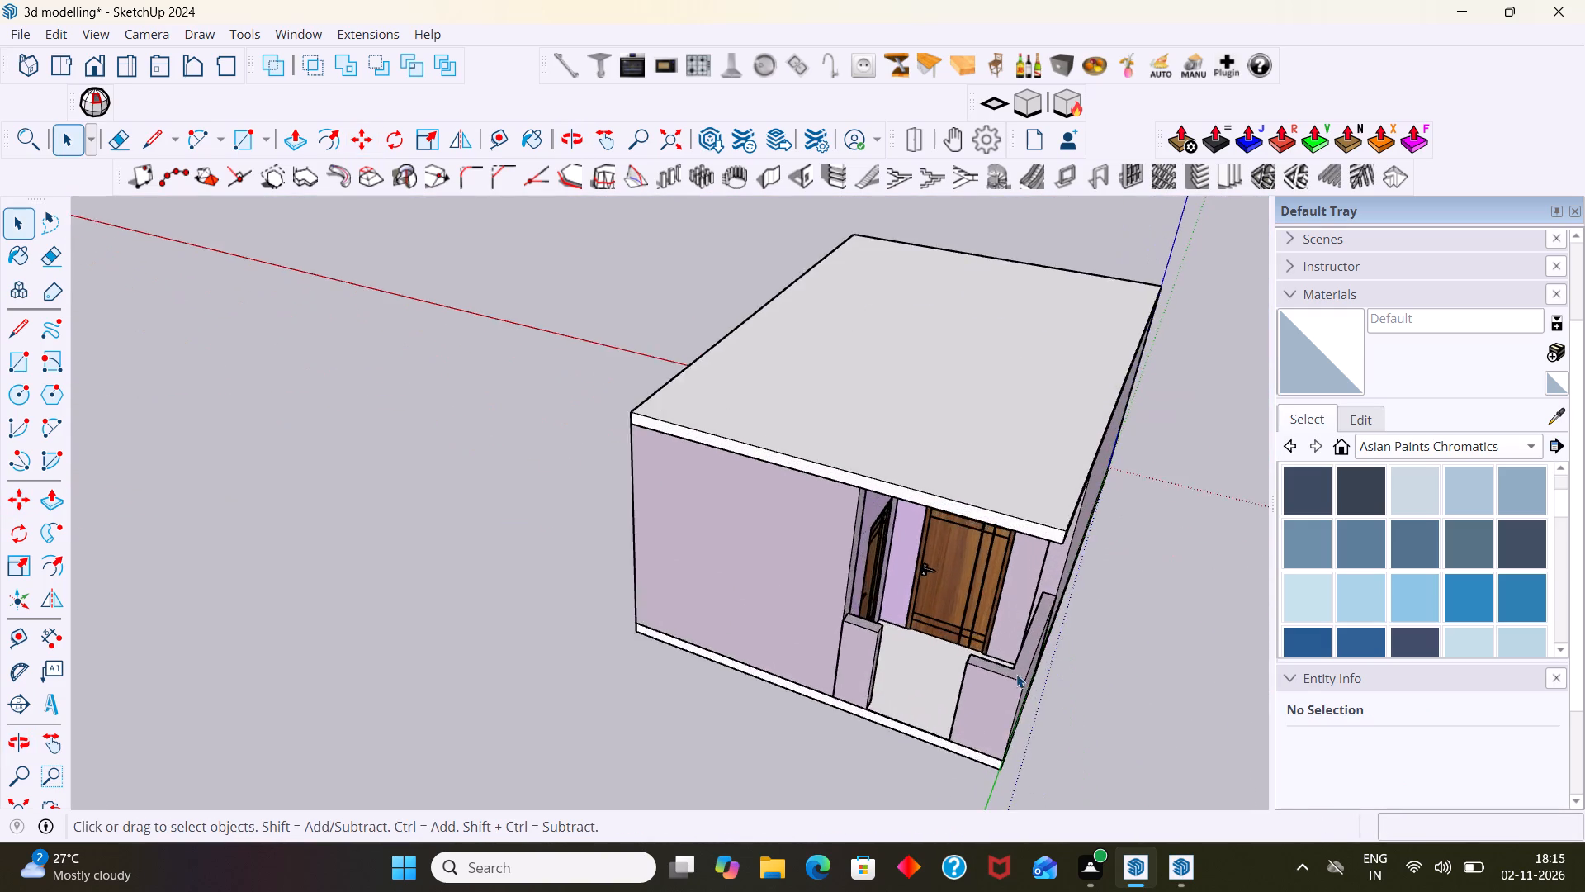
scroll(1016, 674, up, 6)
middle_drag(910, 613, 733, 469)
scroll(701, 495, up, 3)
scroll(693, 477, down, 8)
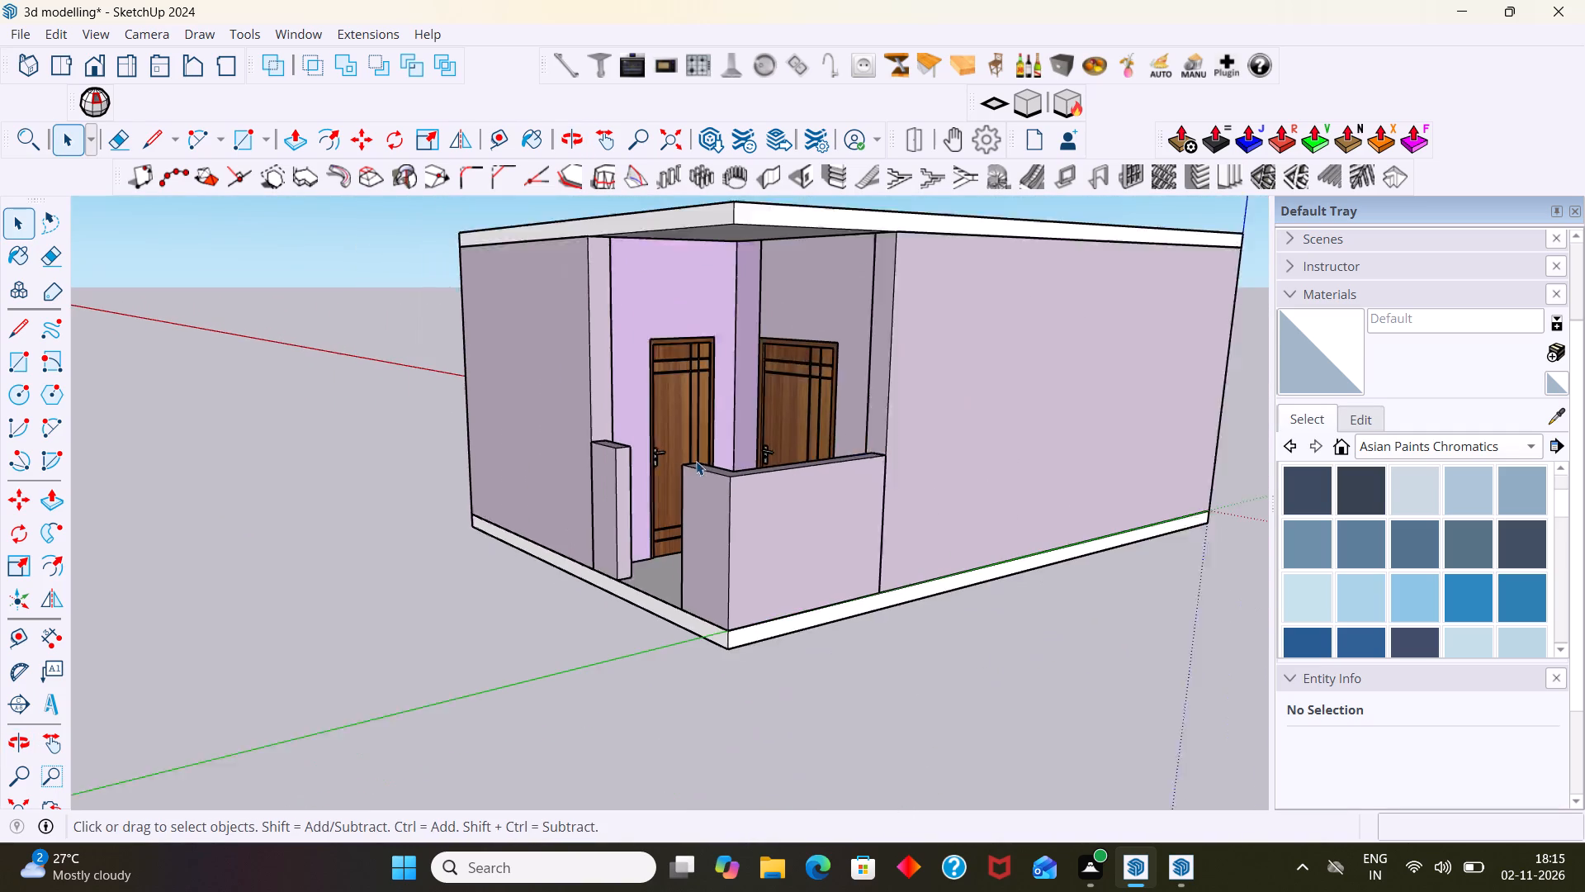
scroll(696, 461, down, 1)
middle_drag(684, 440, 821, 459)
scroll(786, 440, down, 7)
middle_drag(724, 365, 538, 356)
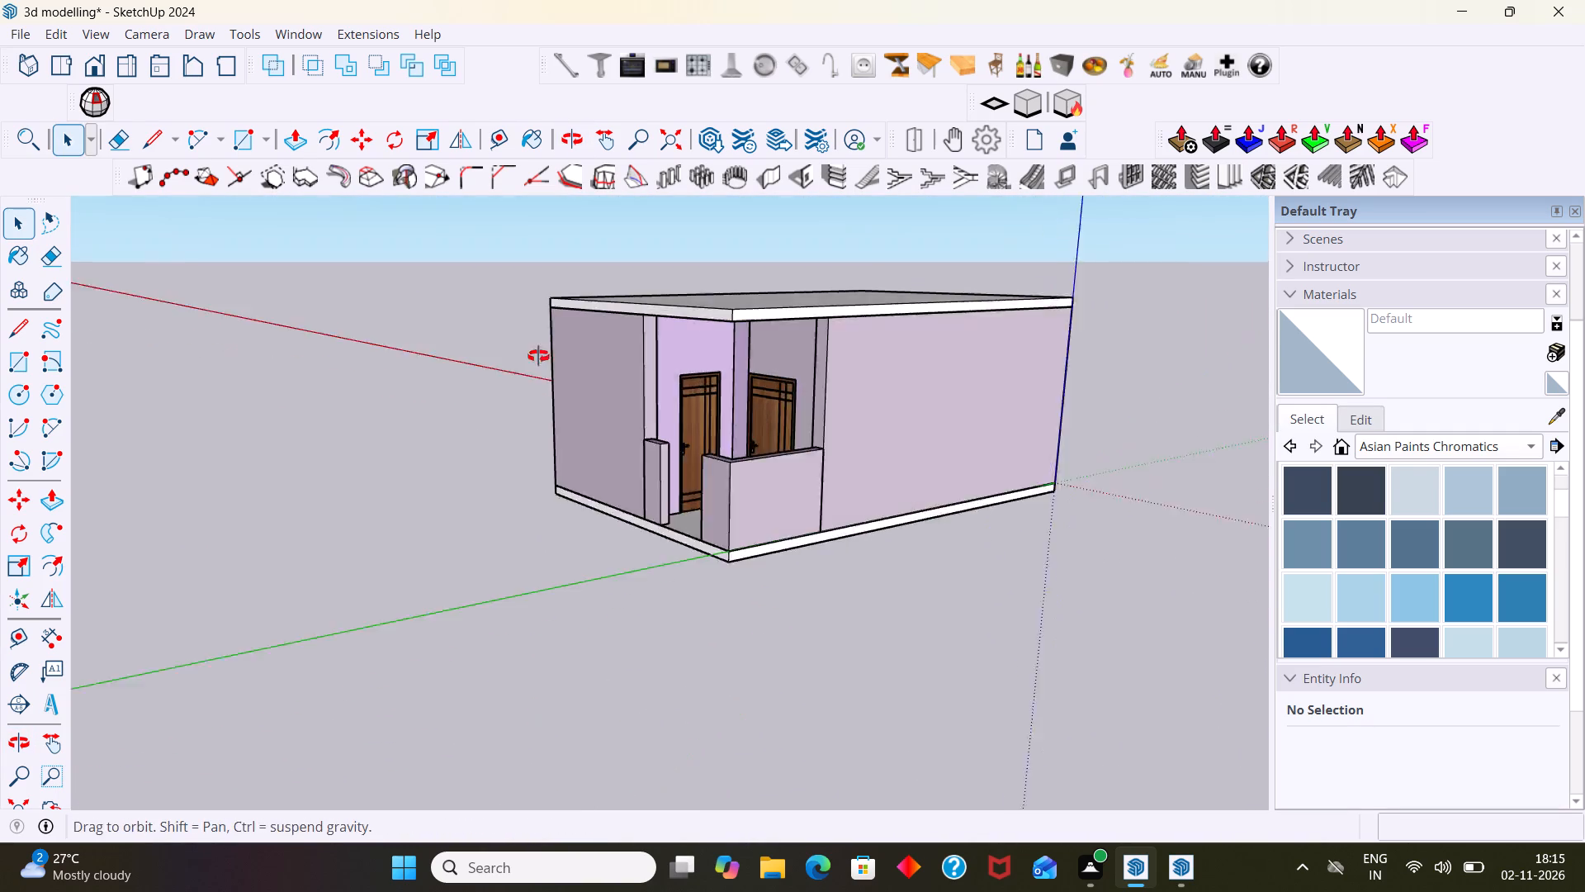
middle_drag(538, 356, 493, 356)
scroll(565, 368, up, 12)
scroll(696, 394, down, 6)
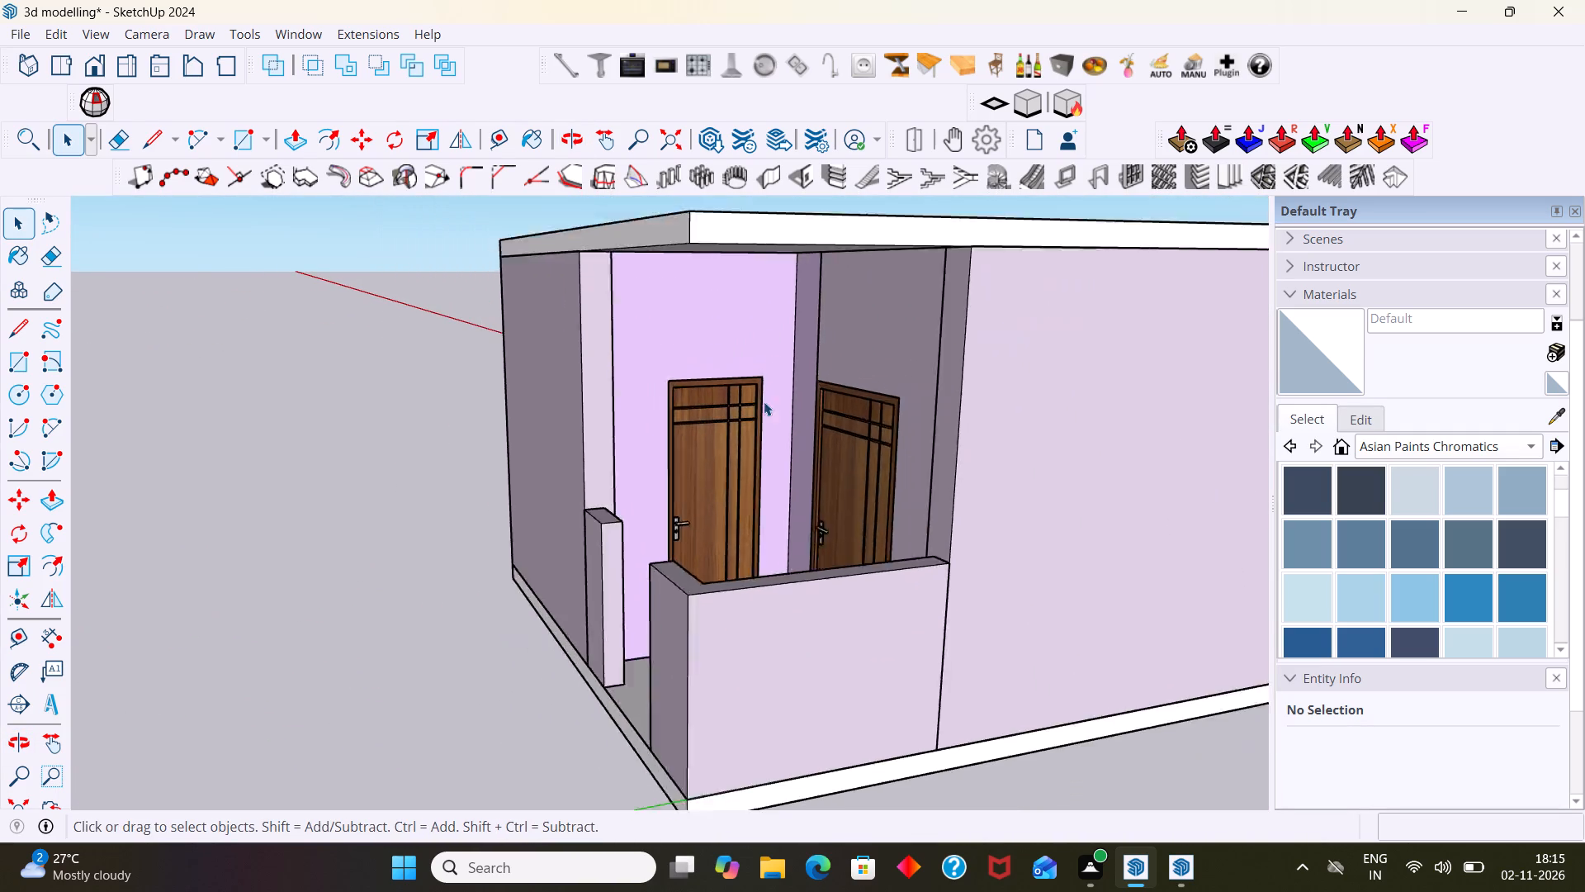
scroll(764, 401, down, 4)
middle_drag(772, 407, 821, 426)
scroll(741, 394, up, 11)
middle_drag(722, 372, 558, 370)
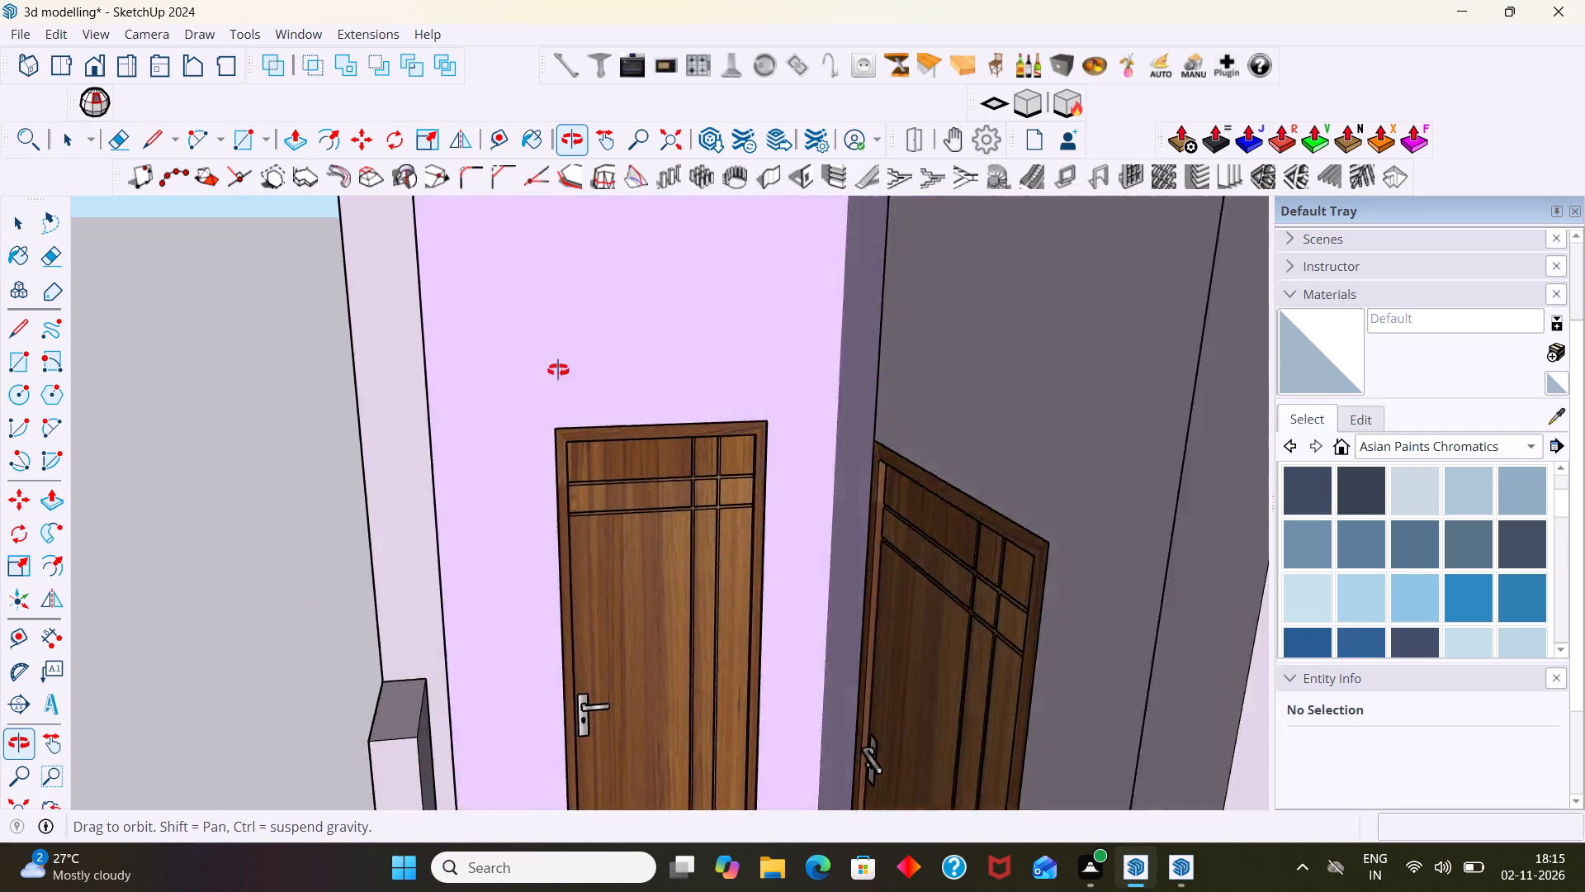
middle_drag(558, 370, 834, 376)
scroll(827, 353, down, 10)
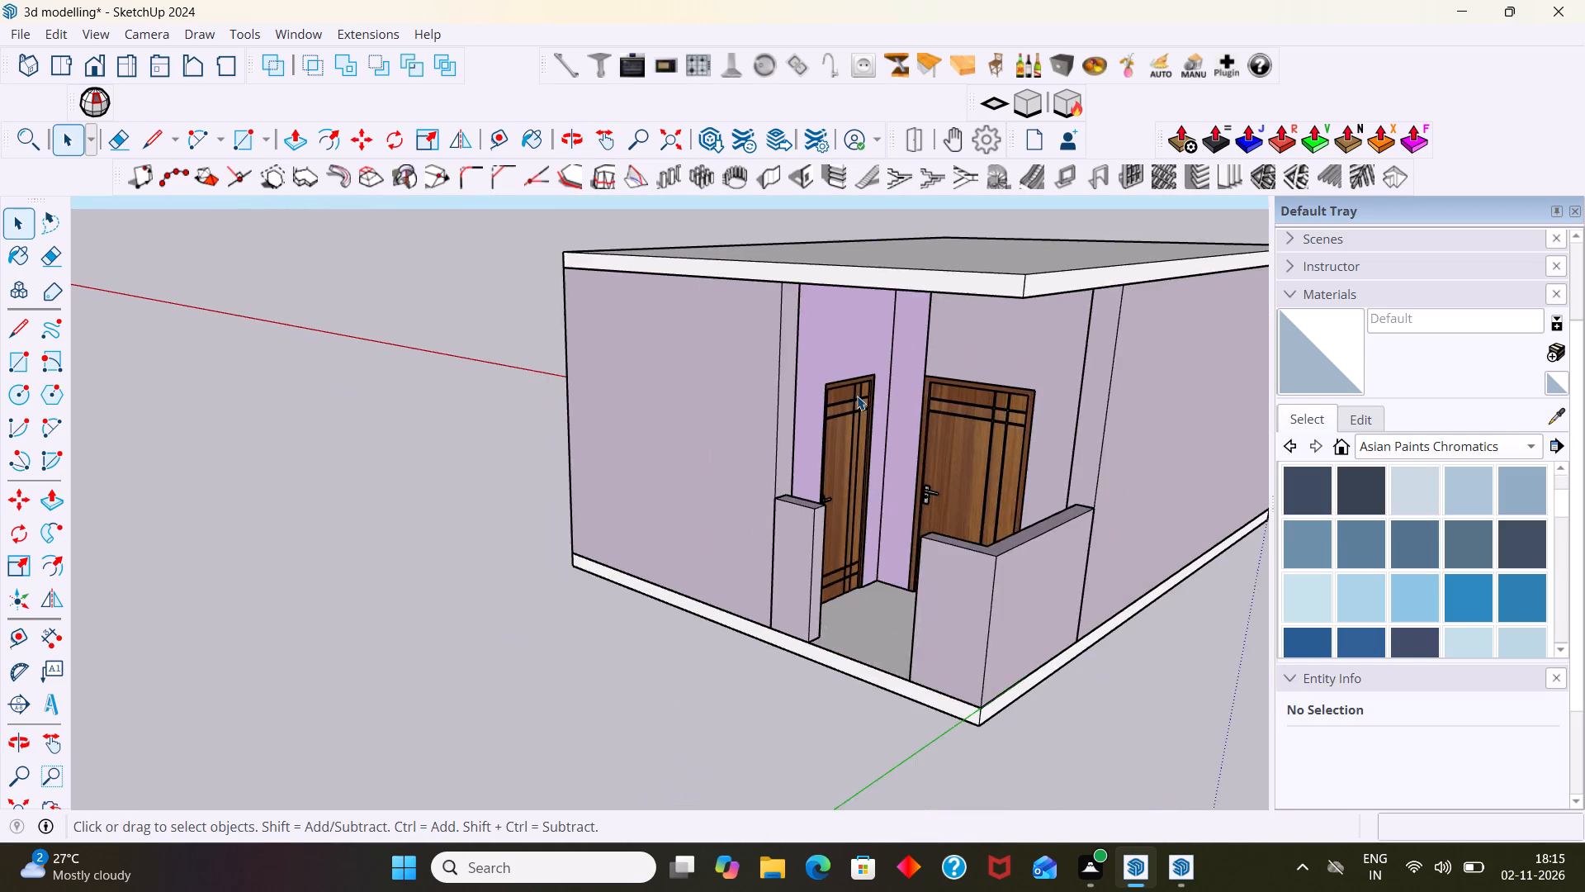
shift+middle_drag(863, 395, 542, 396)
scroll(576, 406, down, 13)
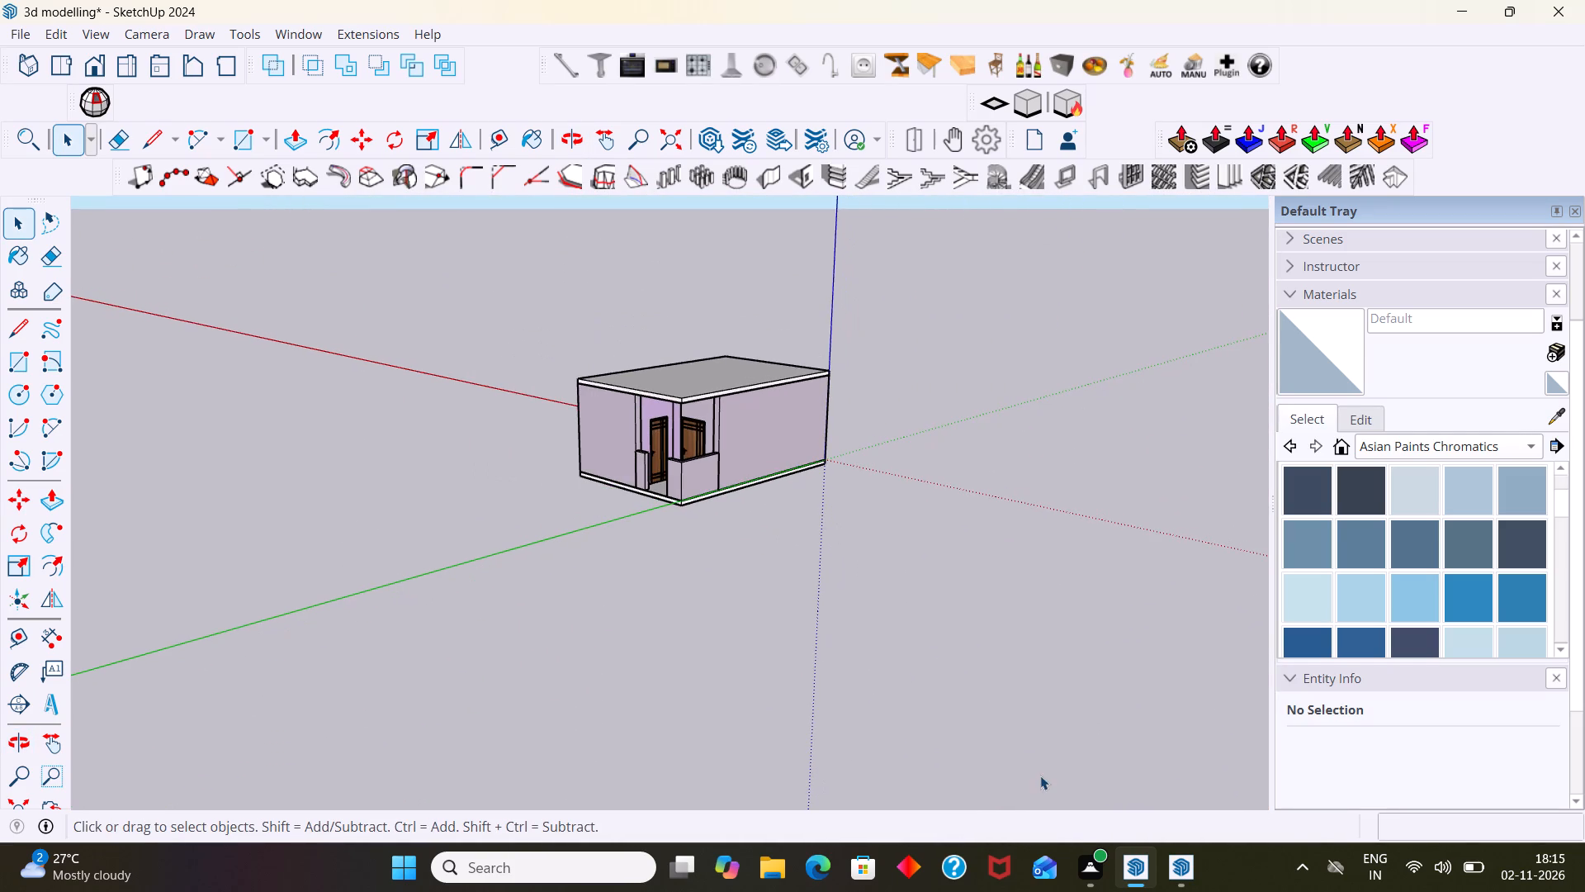
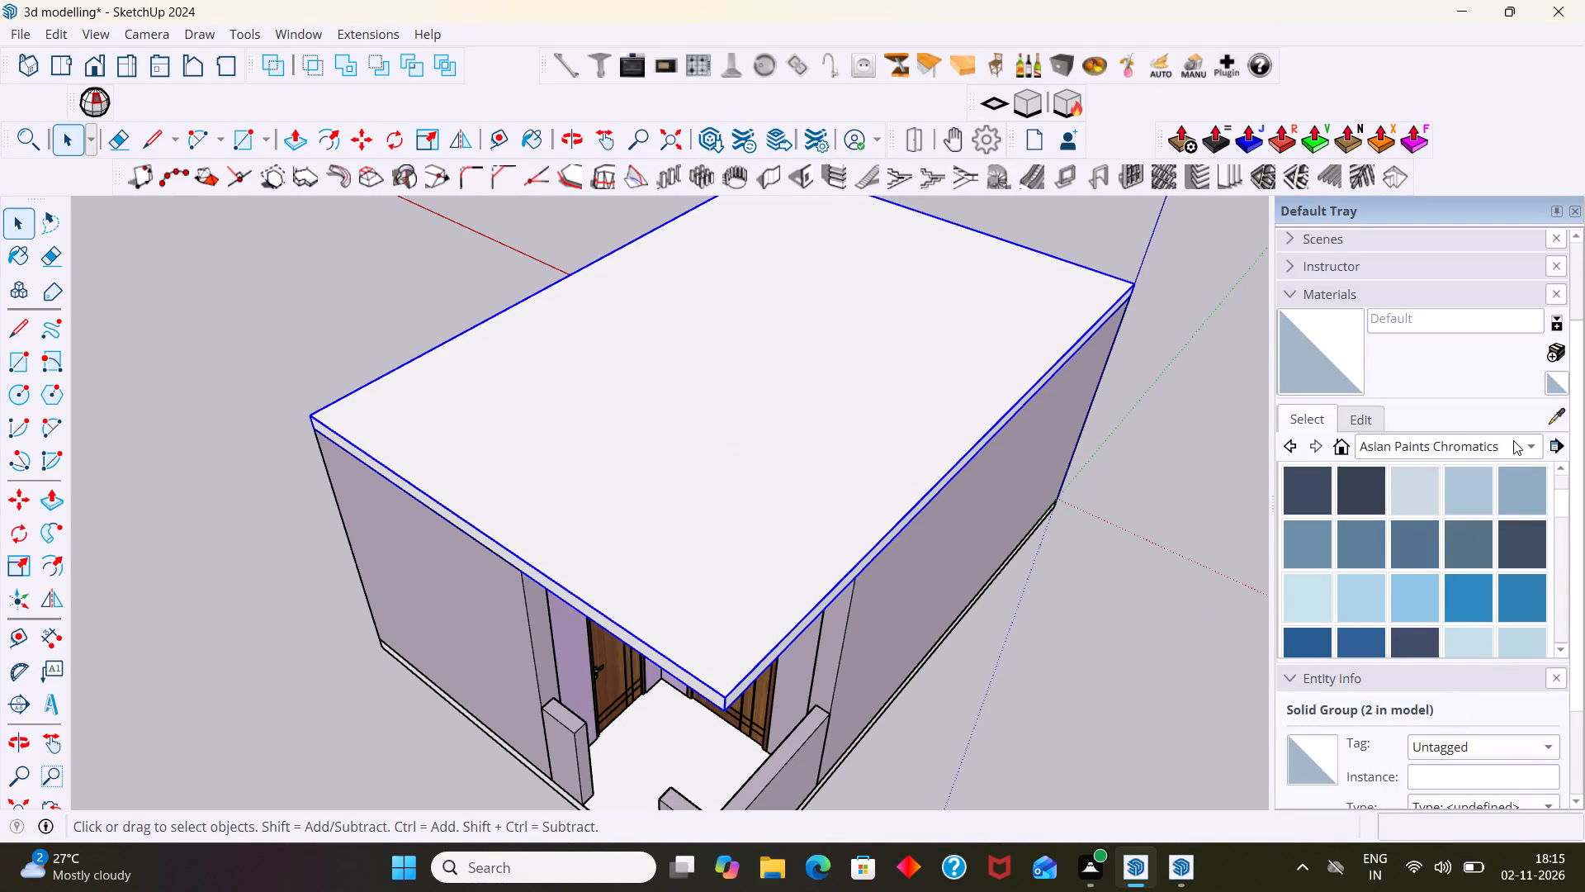
Paint the roof slab with the Blacktop Old 02 material from the Asphalt and Concrete collection.
click(1292, 448)
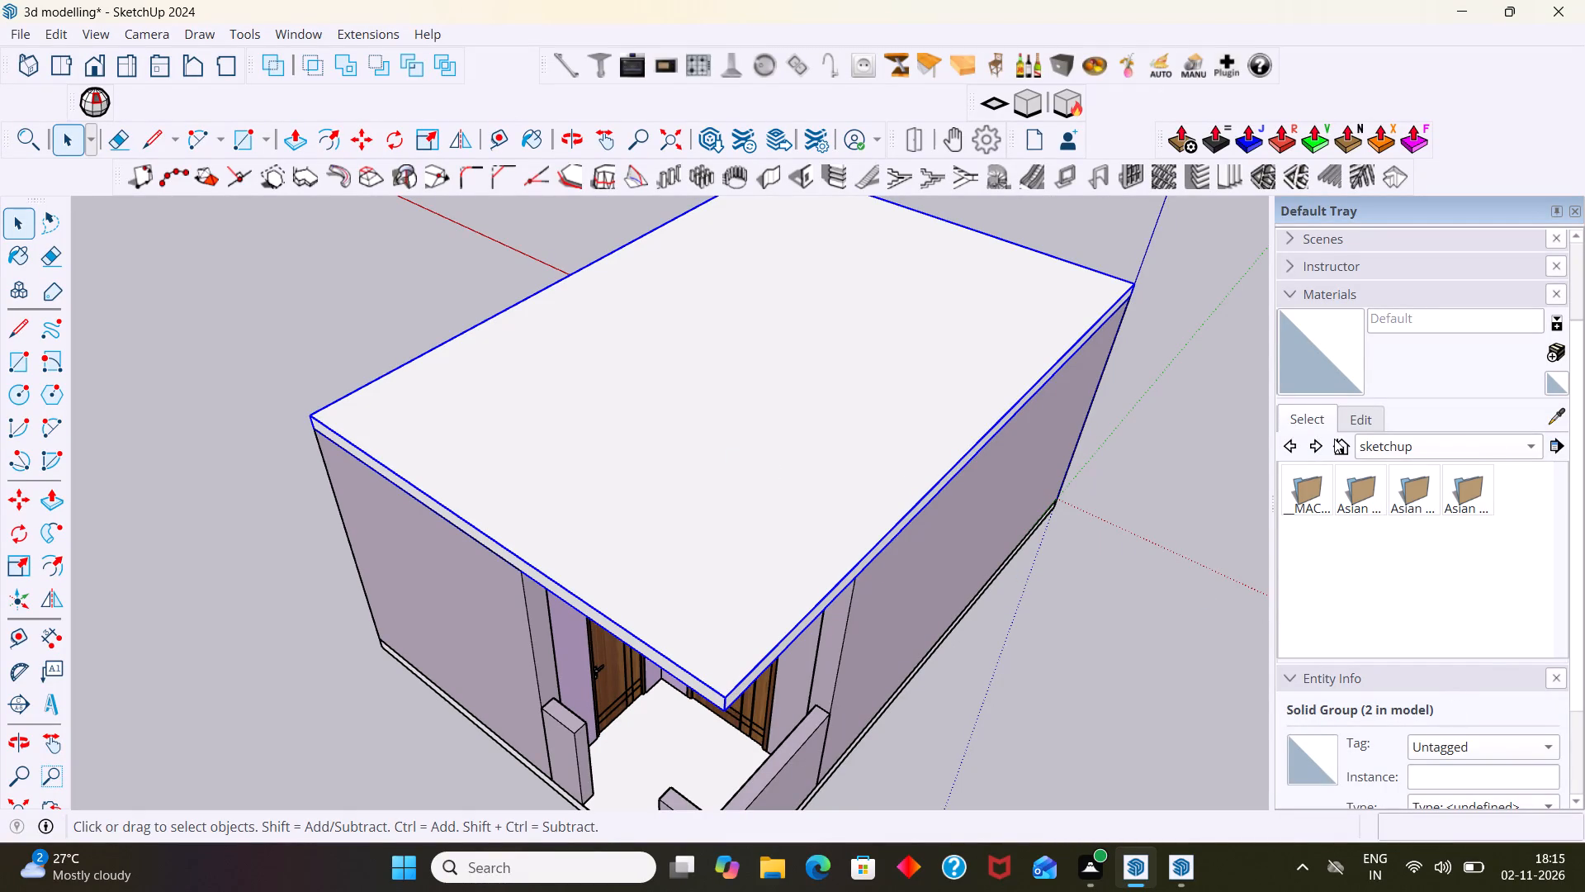
click(1339, 447)
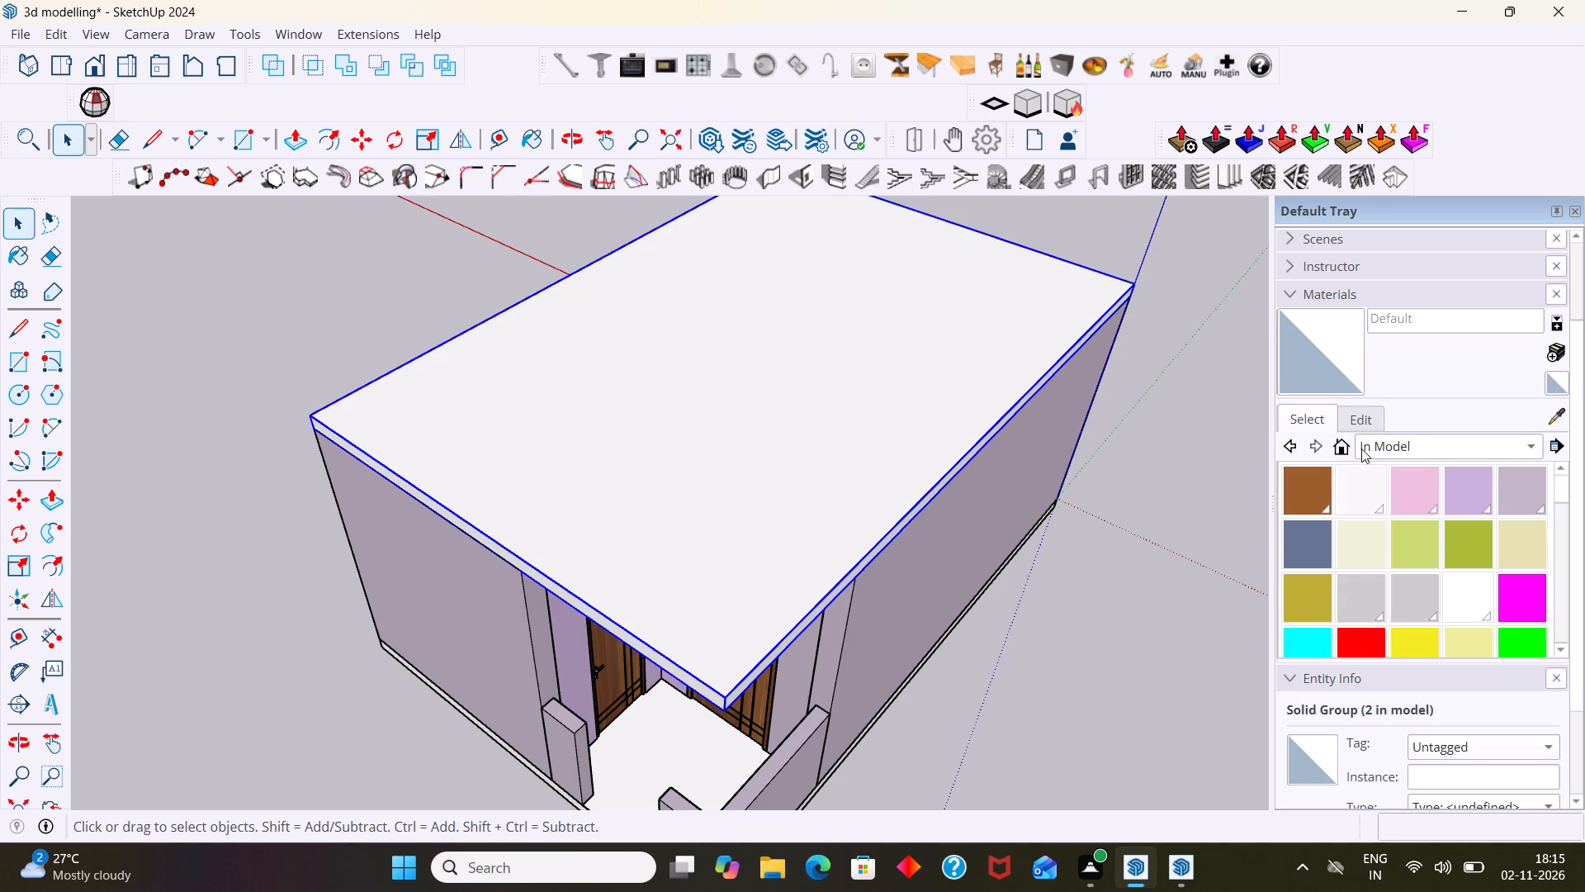
click(1529, 443)
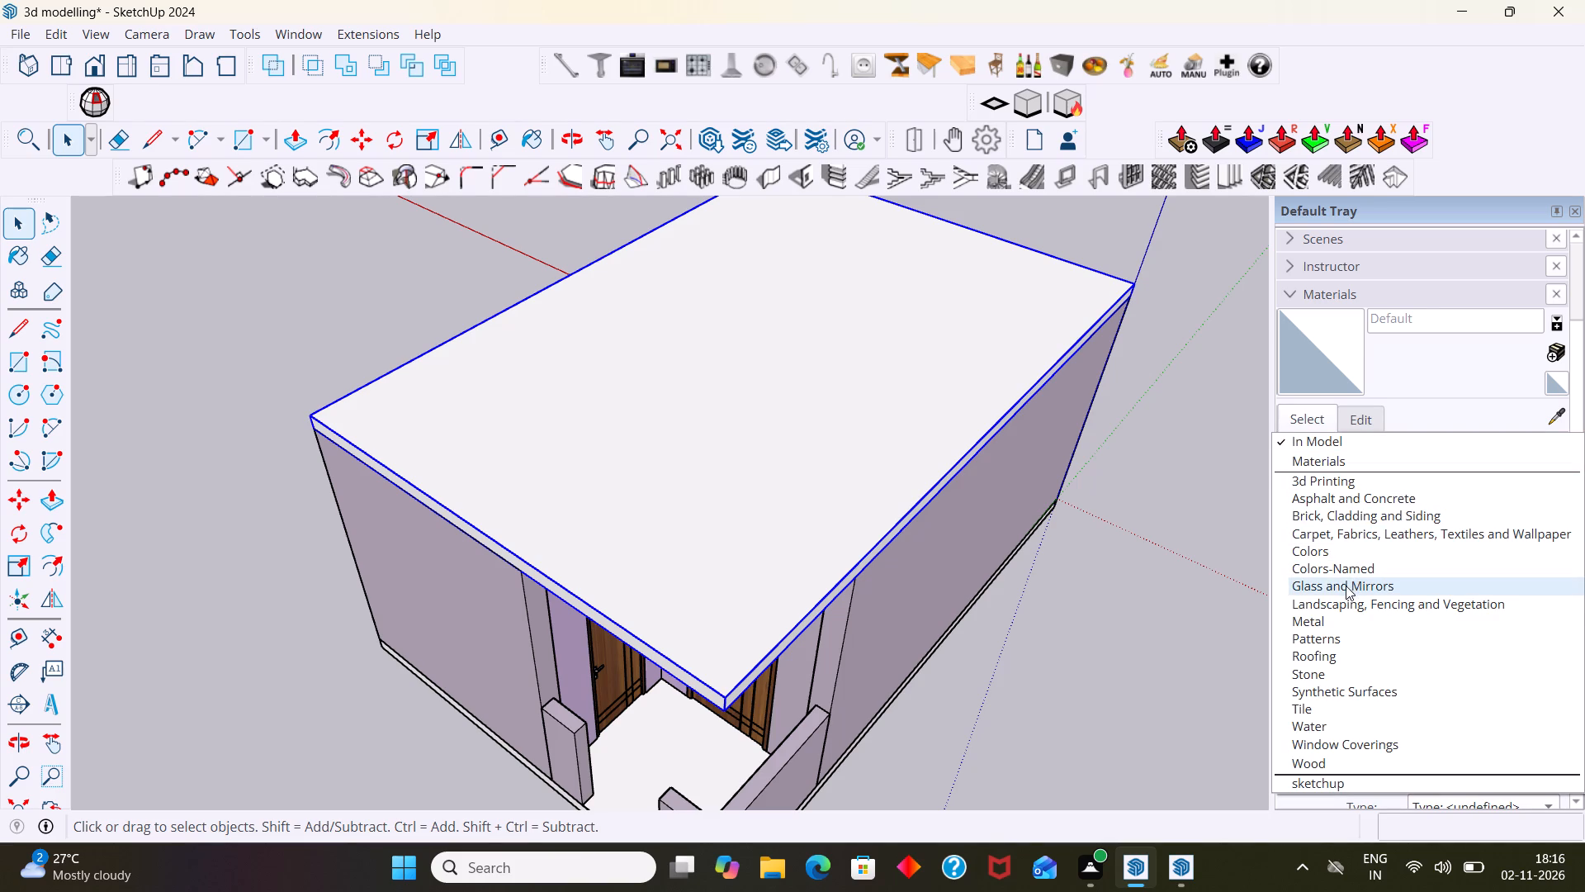
click(1329, 496)
click(1466, 496)
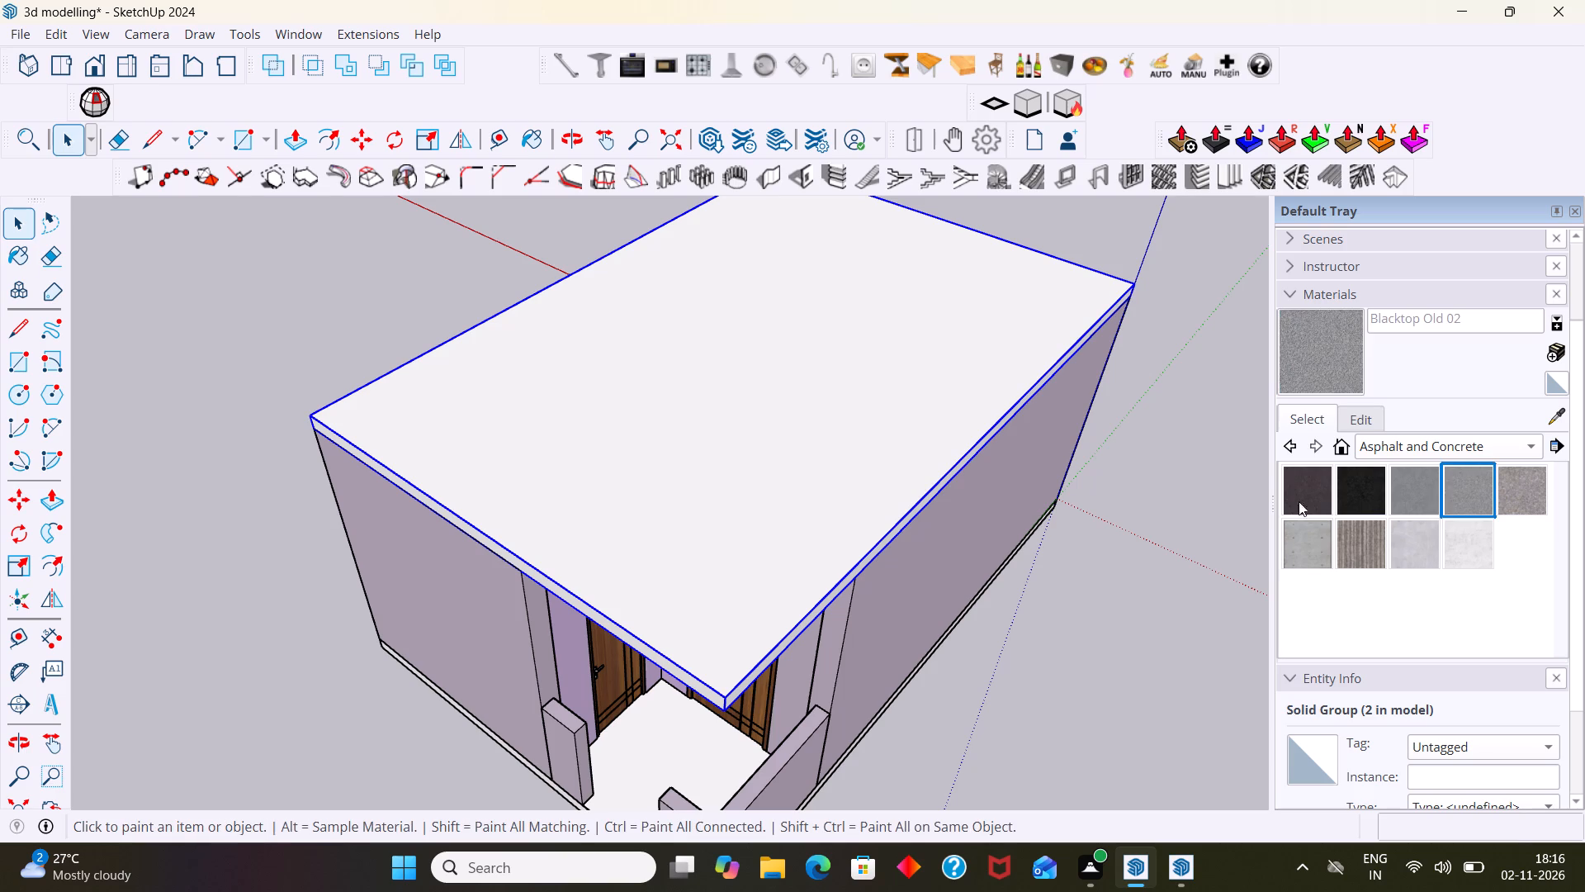
click(819, 483)
Examine the painted roof slab, the porch side of the house and the underside of the base slab.
scroll(826, 508, up, 1)
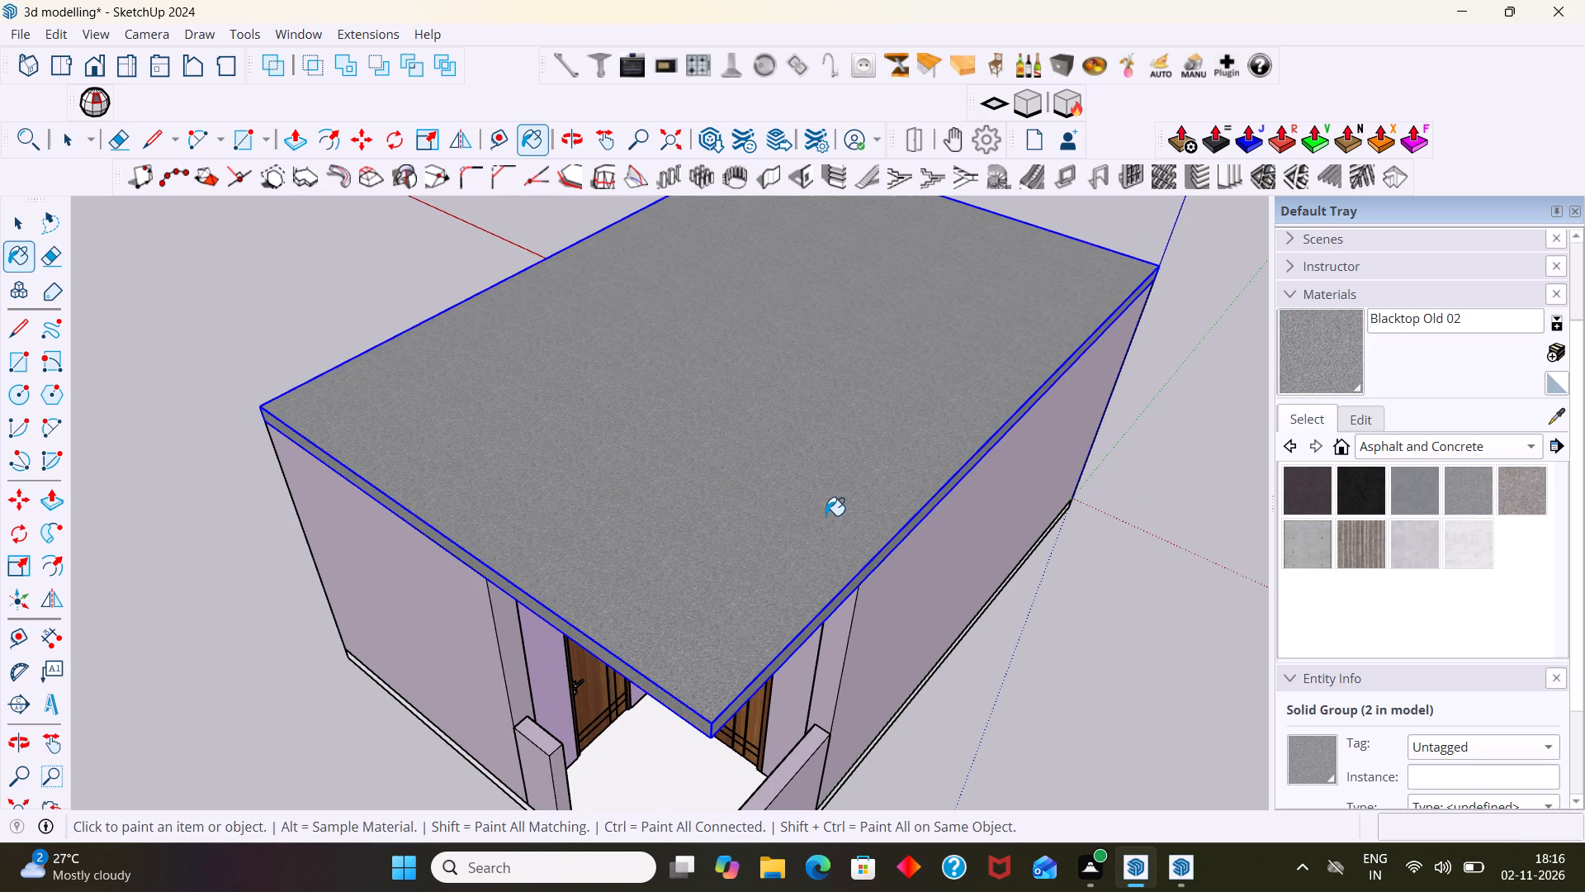
scroll(841, 539, down, 8)
middle_drag(940, 641, 843, 434)
scroll(731, 667, up, 4)
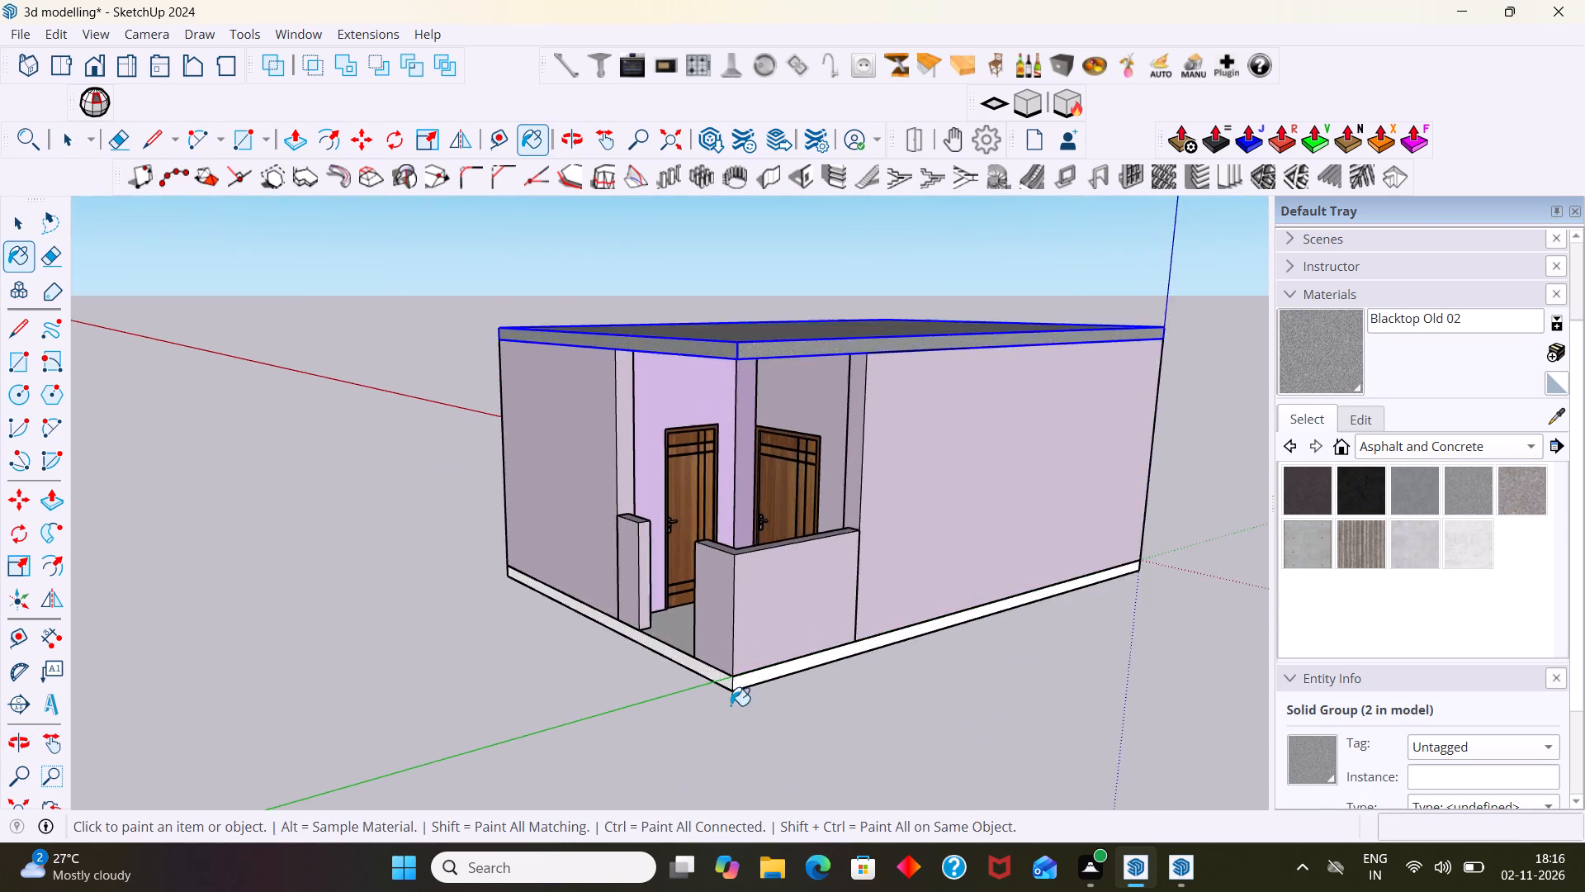
middle_drag(735, 694, 710, 537)
scroll(717, 548, up, 7)
scroll(720, 571, down, 9)
key(space)
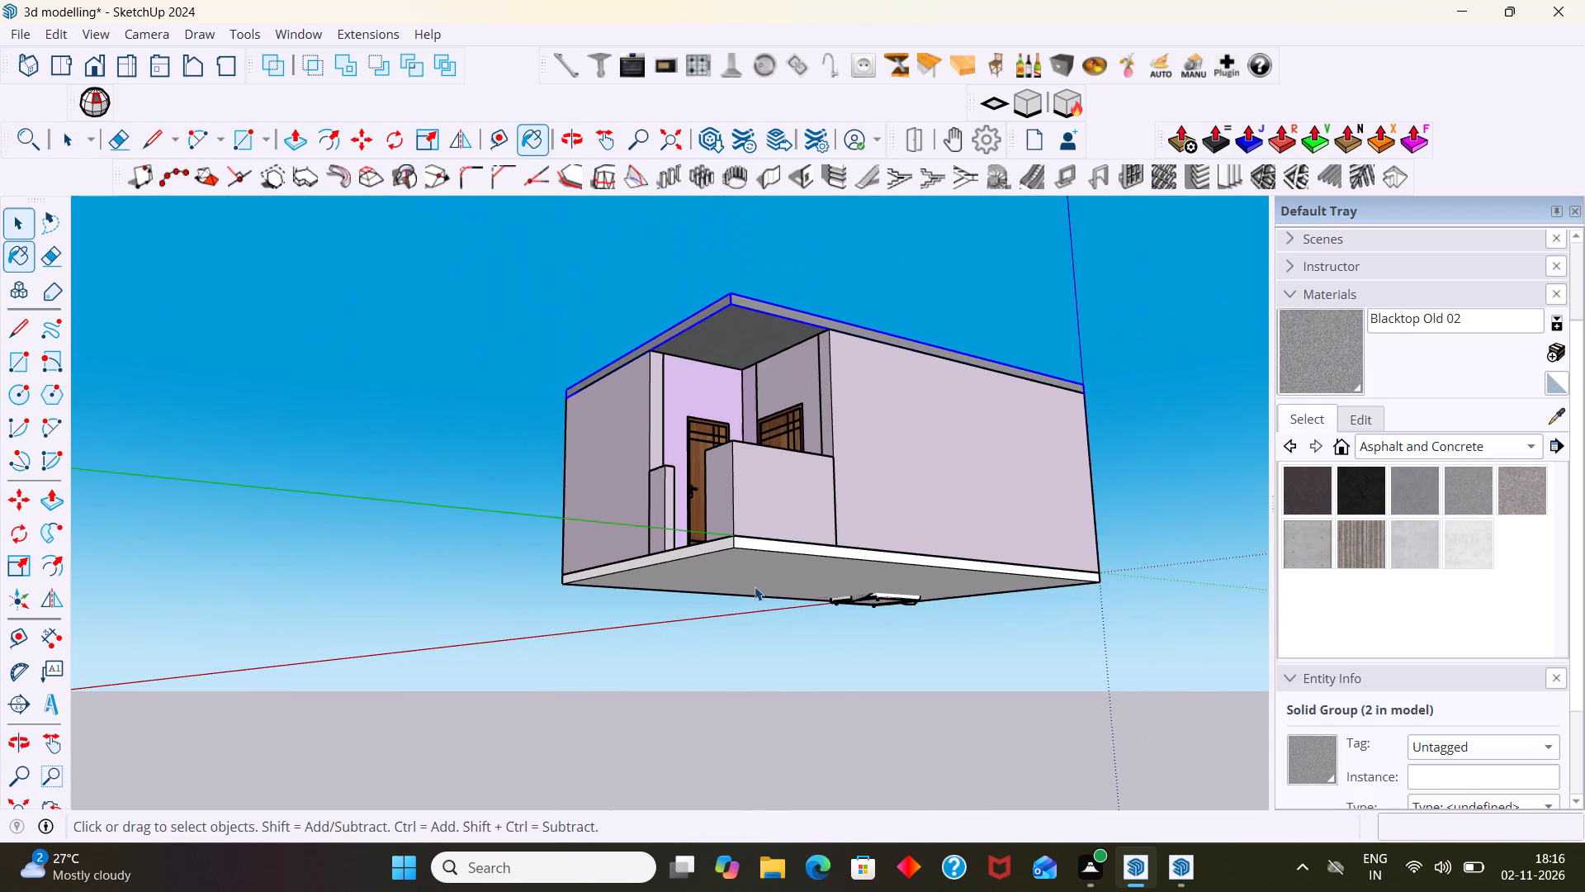
scroll(886, 674, down, 4)
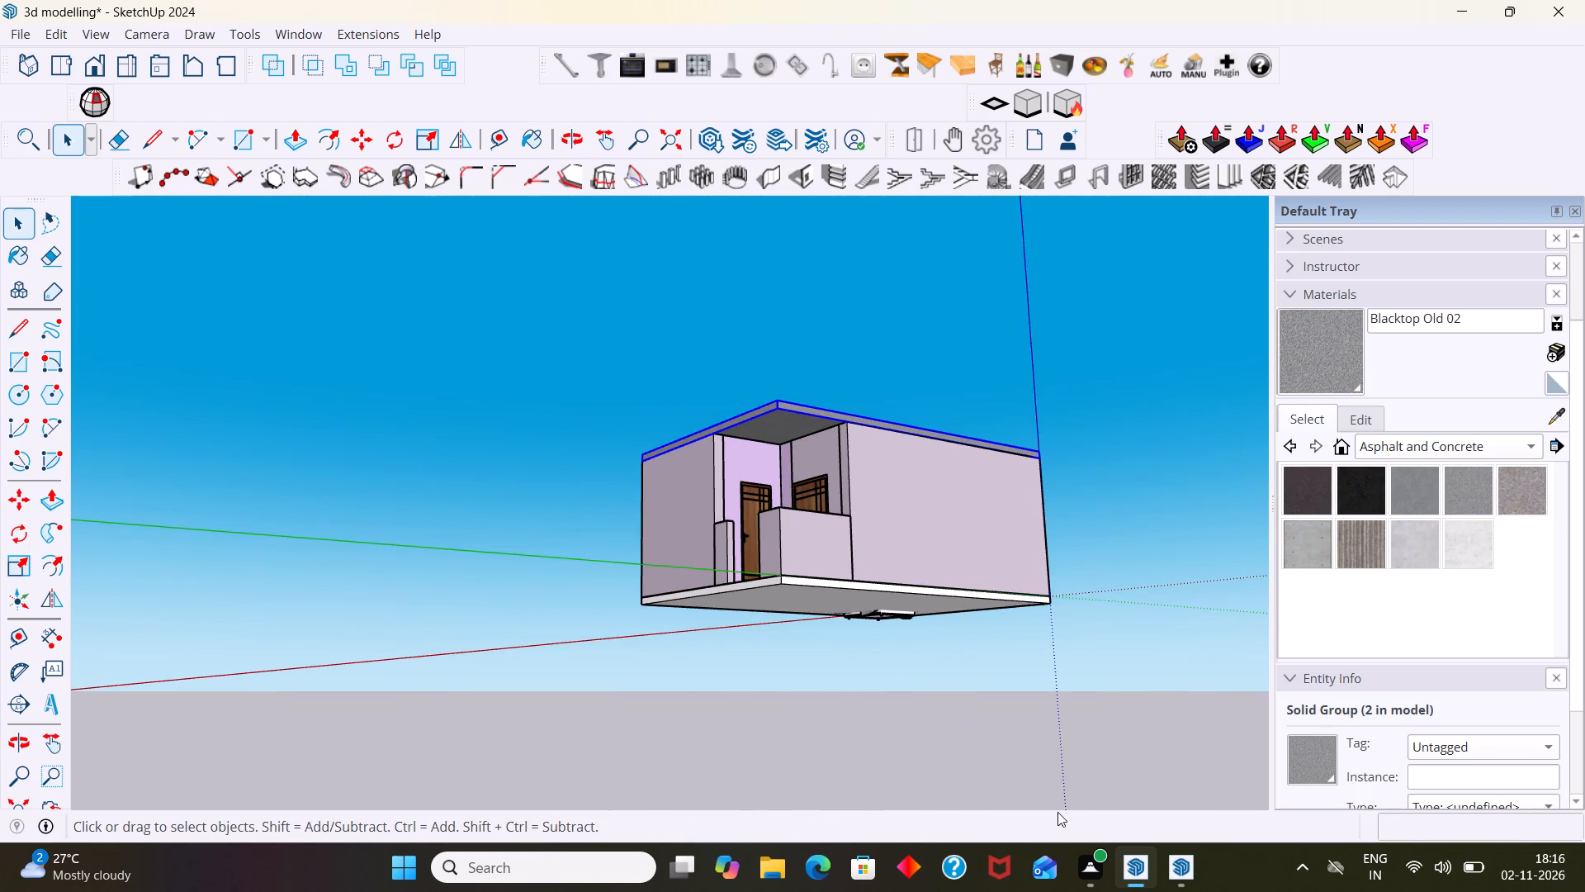
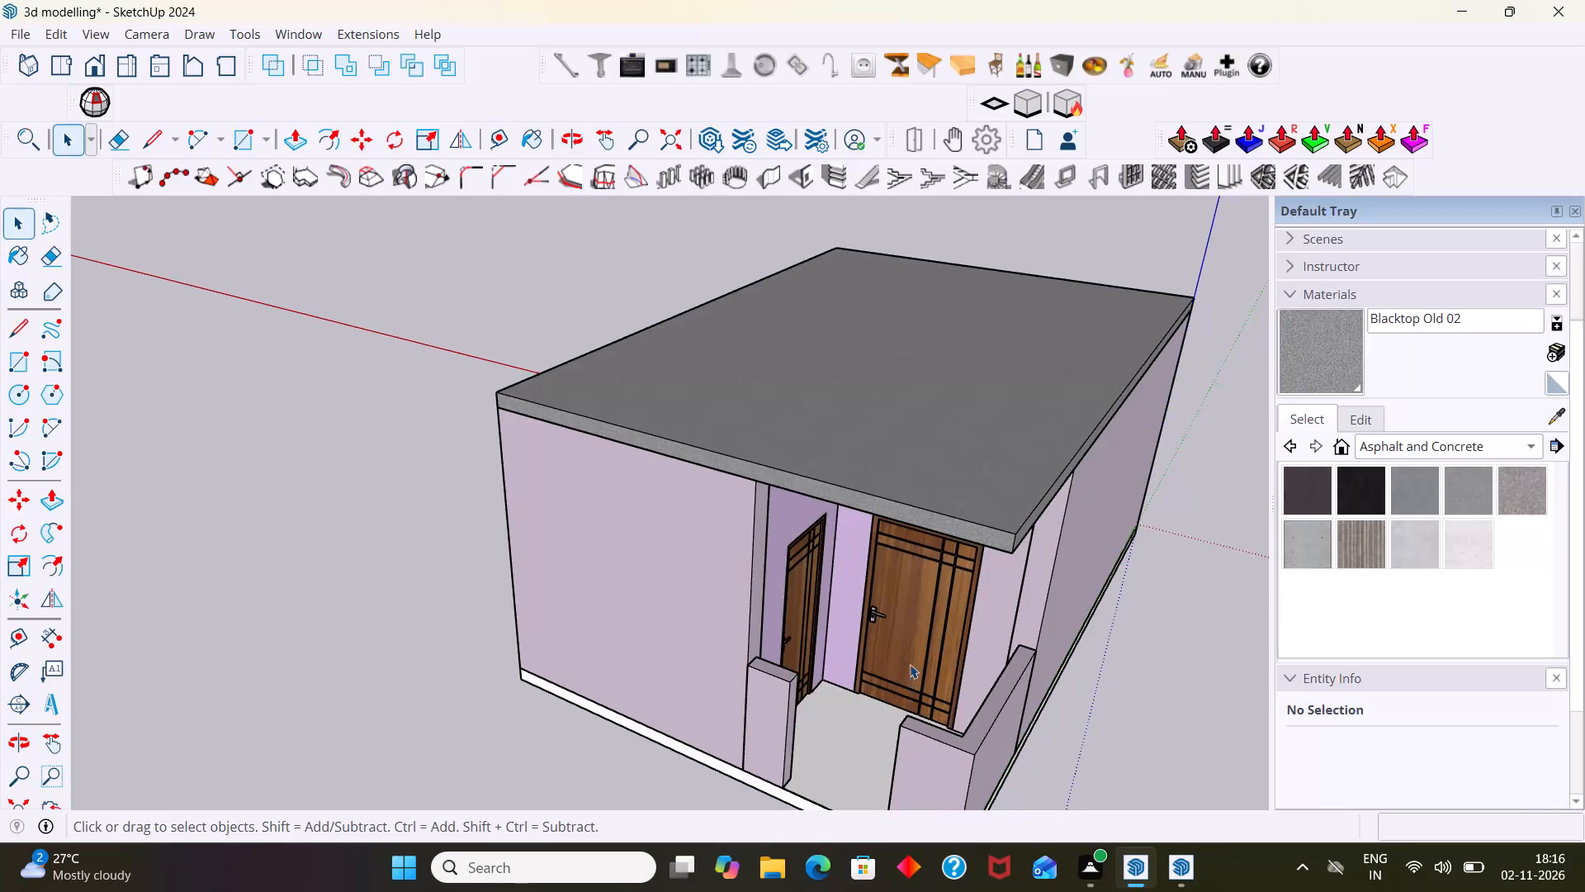
Examine the porch floor, doors and low walls, and the side of the house.
shift+middle_drag(915, 647, 670, 524)
scroll(638, 546, up, 4)
middle_drag(623, 581, 714, 714)
middle_drag(749, 668, 693, 536)
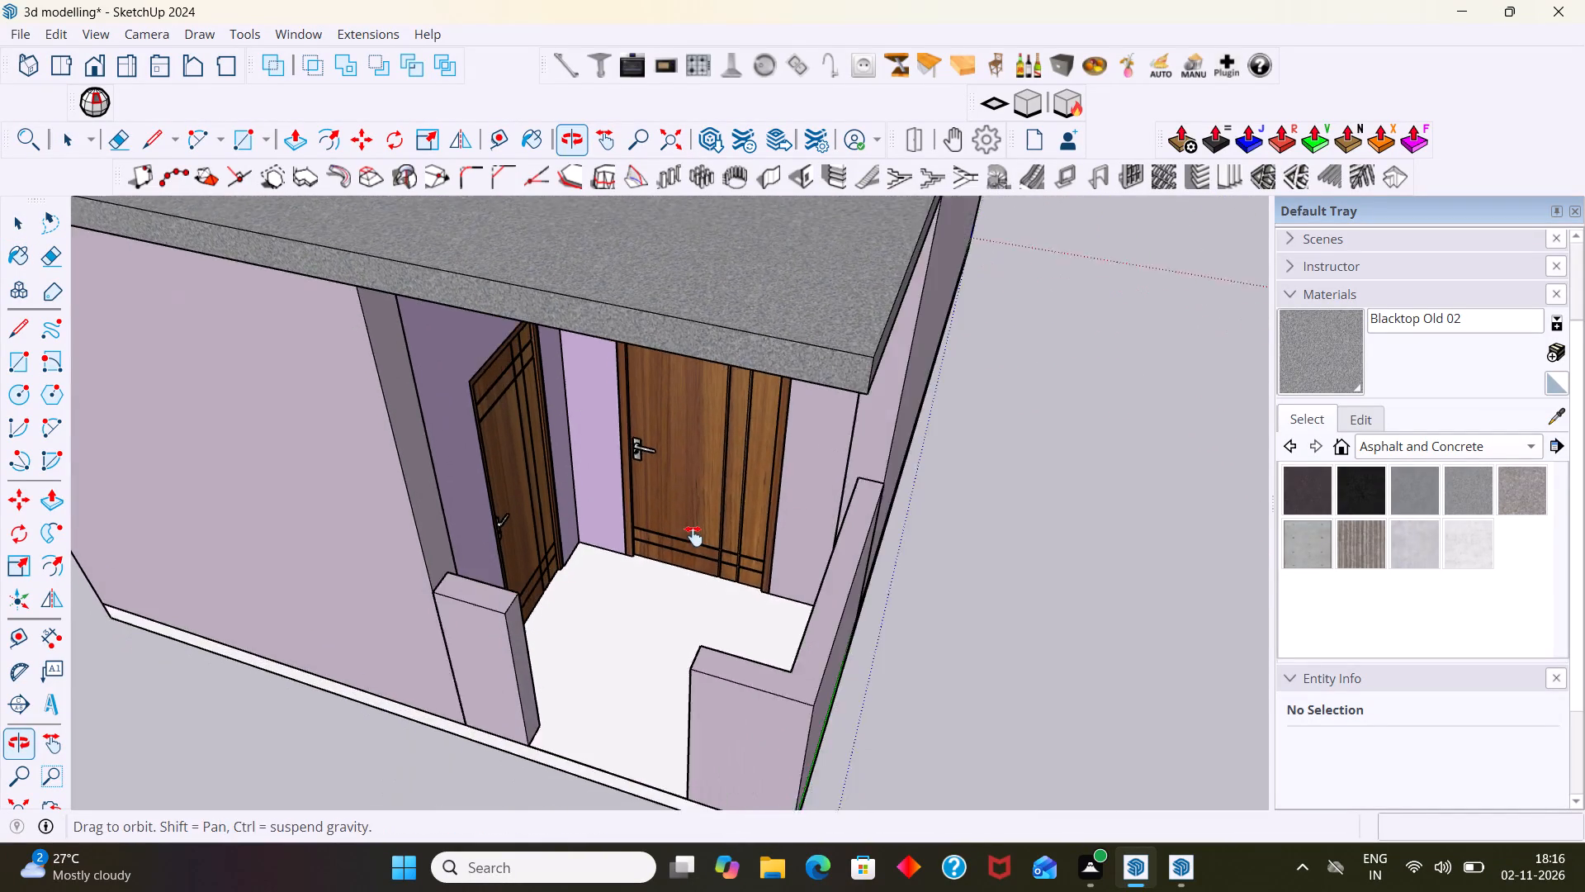
middle_drag(693, 536, 689, 533)
scroll(607, 598, up, 4)
middle_drag(619, 610, 717, 572)
scroll(702, 578, up, 4)
scroll(700, 580, down, 5)
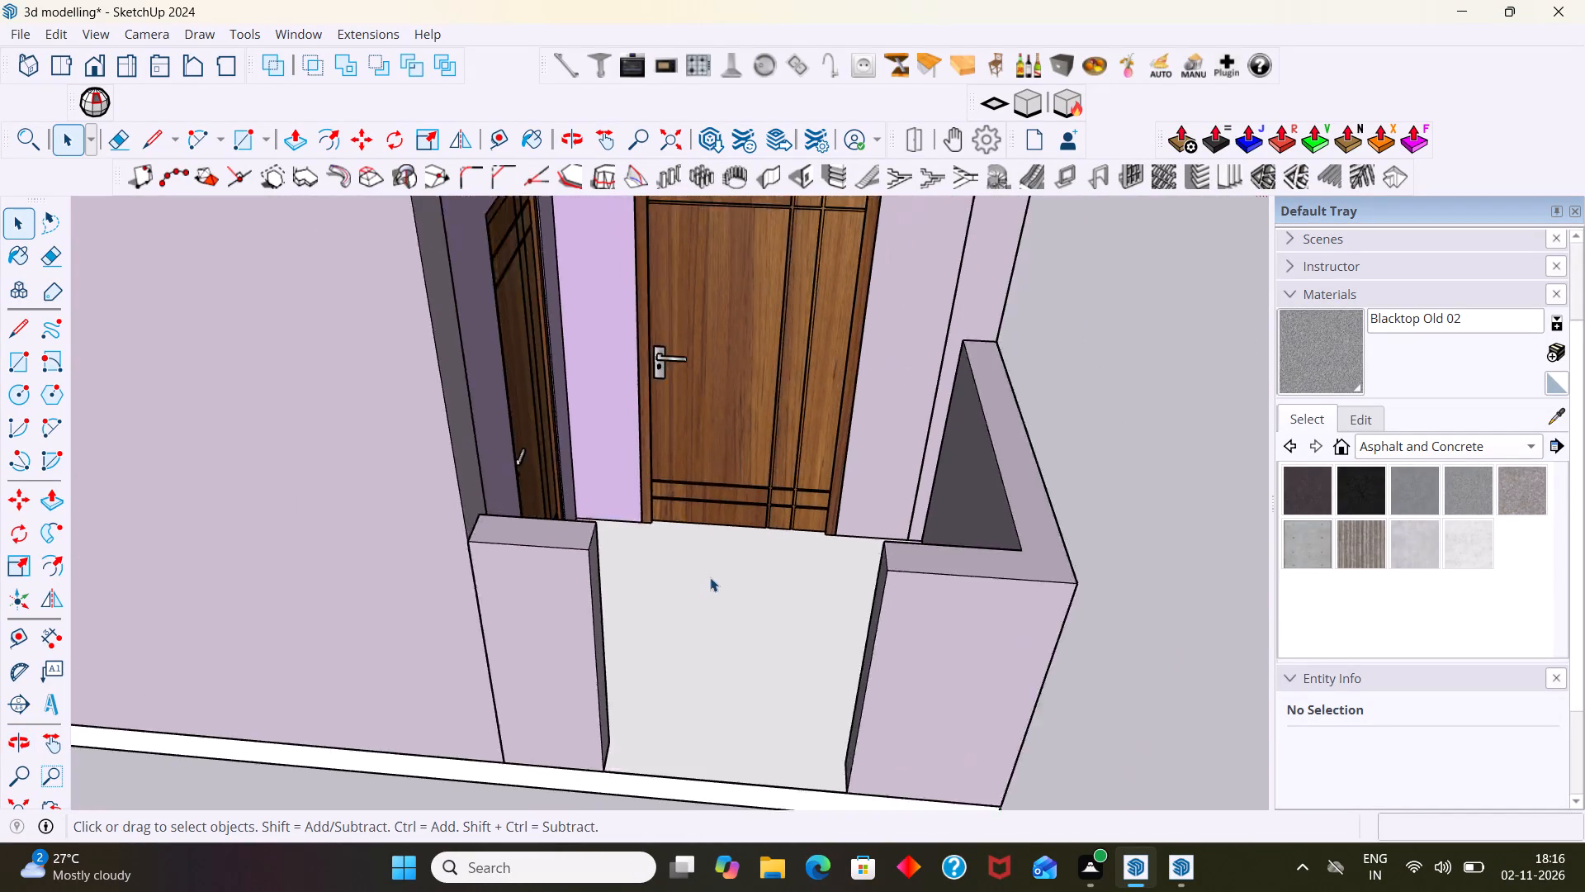
scroll(710, 577, down, 10)
middle_drag(745, 553, 384, 576)
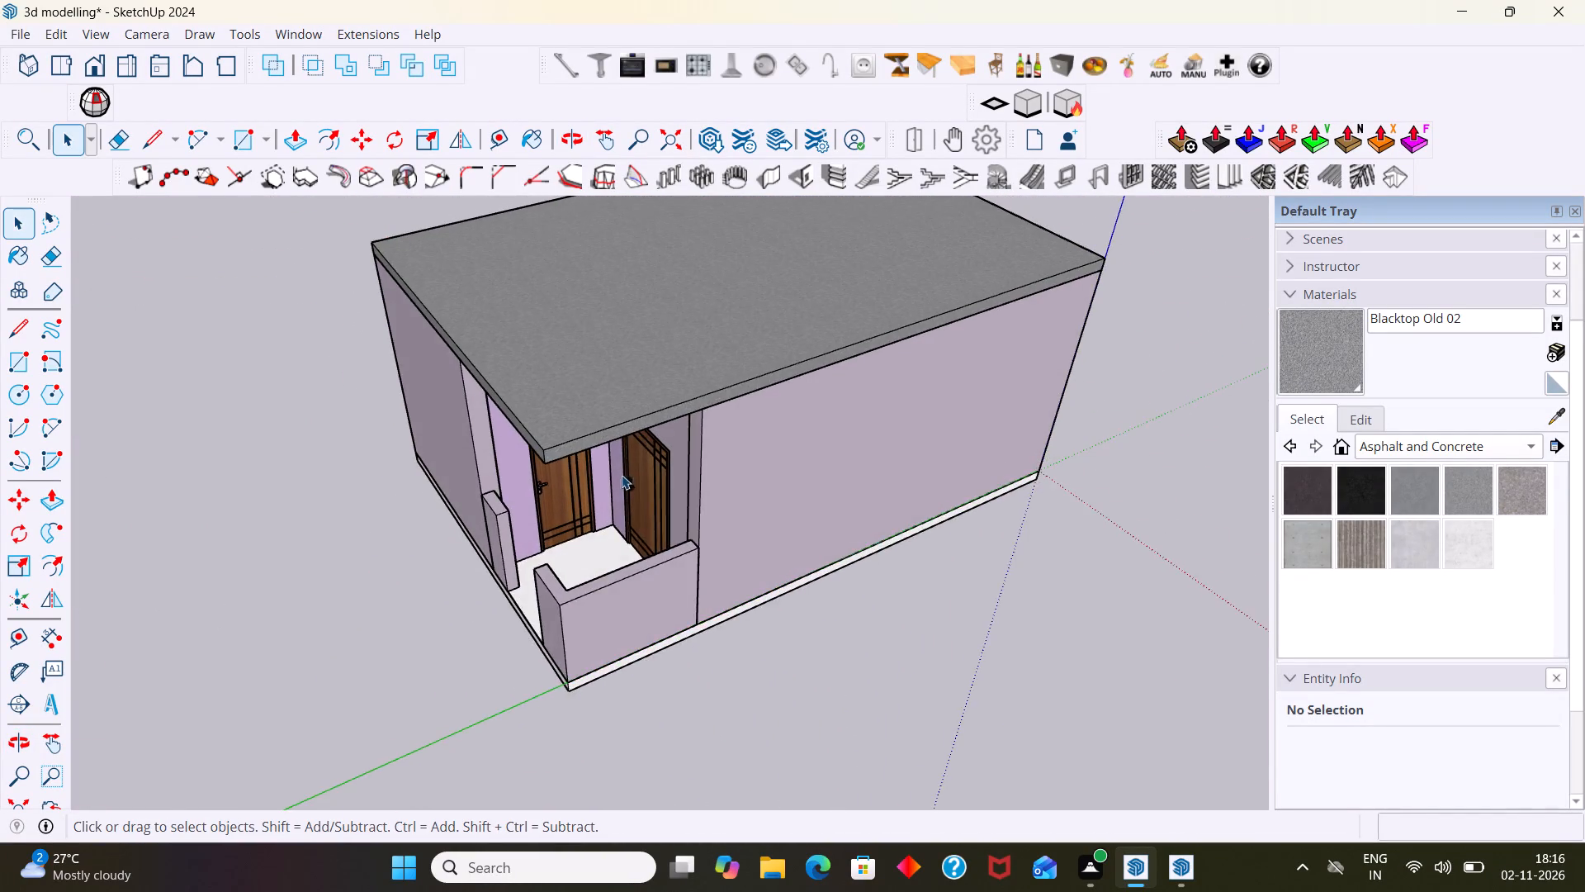
Paint the base slab under the house with the Blacktop Old 02 material.
scroll(623, 472, up, 3)
scroll(632, 459, down, 6)
middle_drag(764, 587, 726, 474)
scroll(665, 559, up, 5)
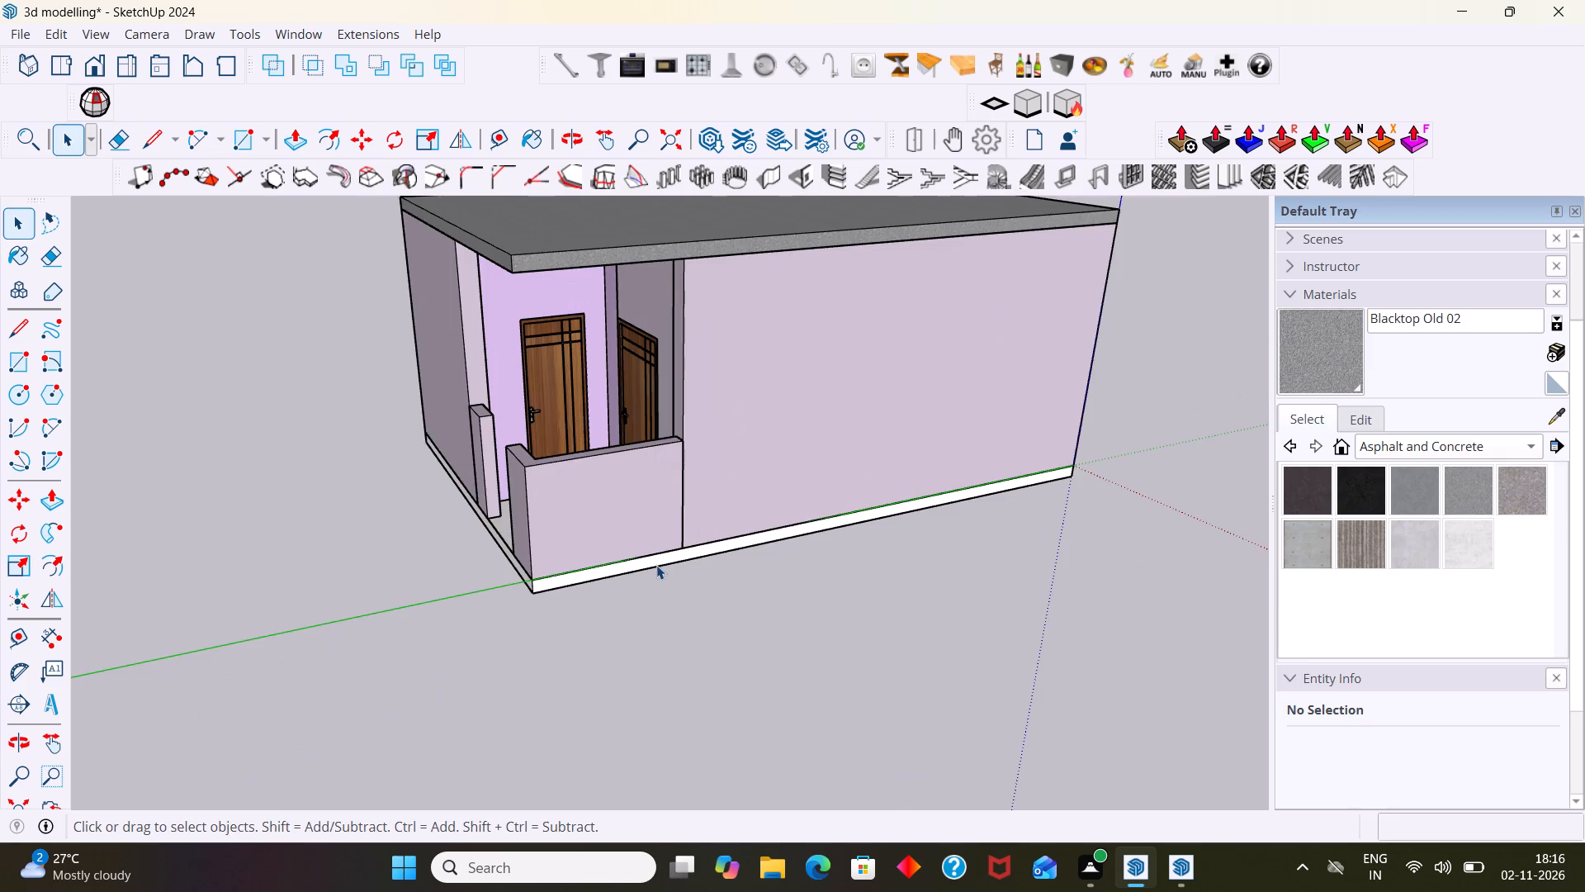
middle_drag(656, 556, 665, 352)
scroll(628, 424, up, 4)
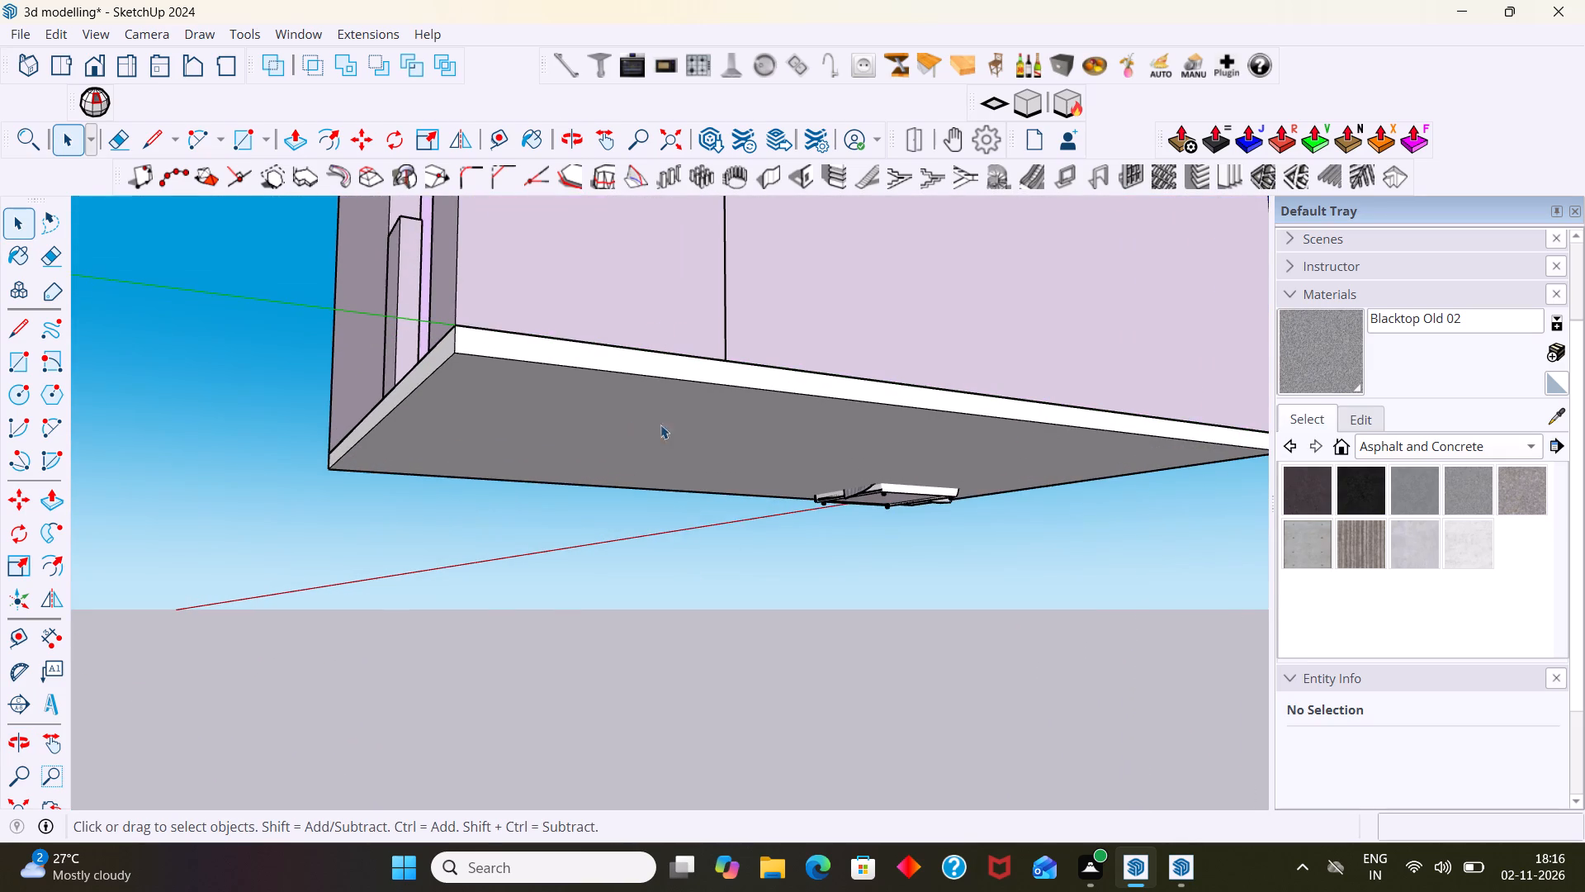
click(1295, 360)
click(878, 452)
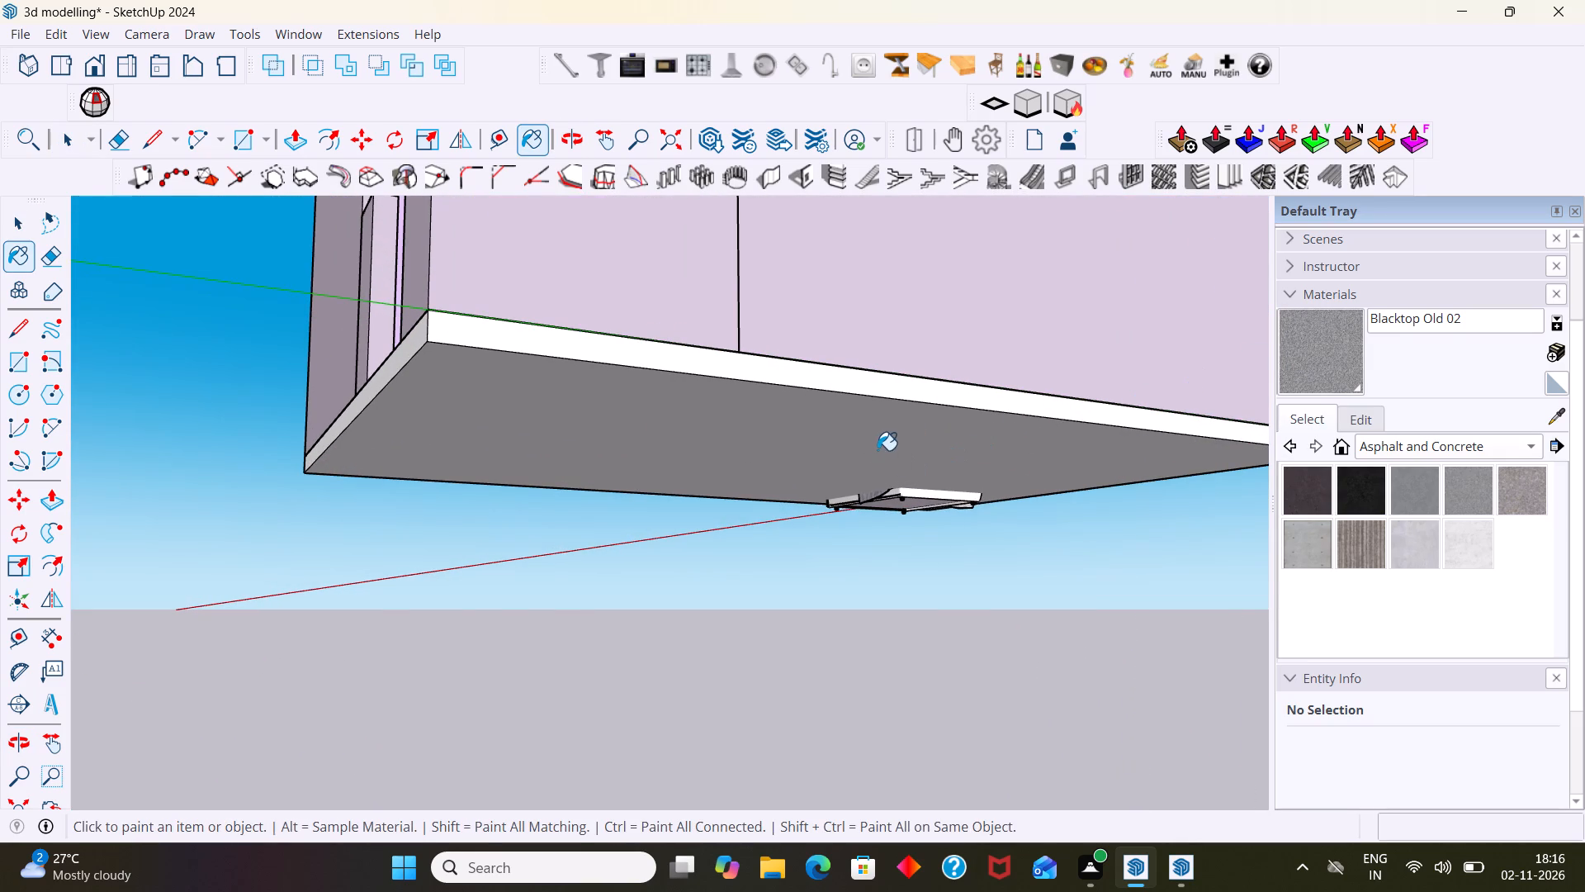
key(space)
Hide the roof slab group to expose the furnished rooms.
scroll(890, 442, down, 11)
middle_drag(914, 471, 764, 350)
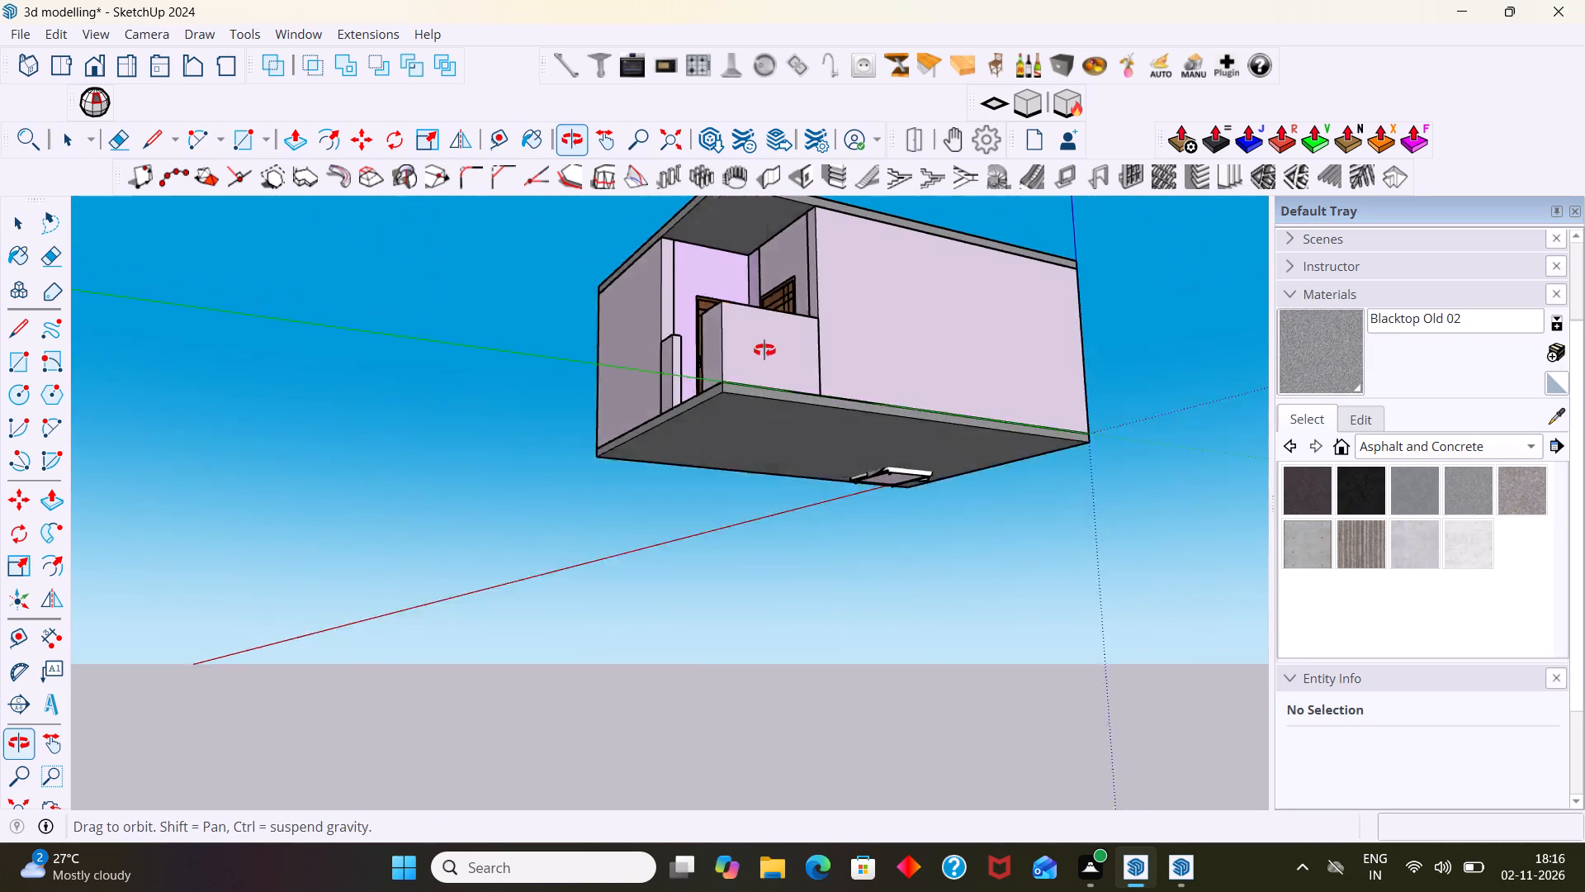
middle_drag(764, 350, 271, 572)
scroll(730, 472, up, 1)
middle_drag(779, 463, 815, 582)
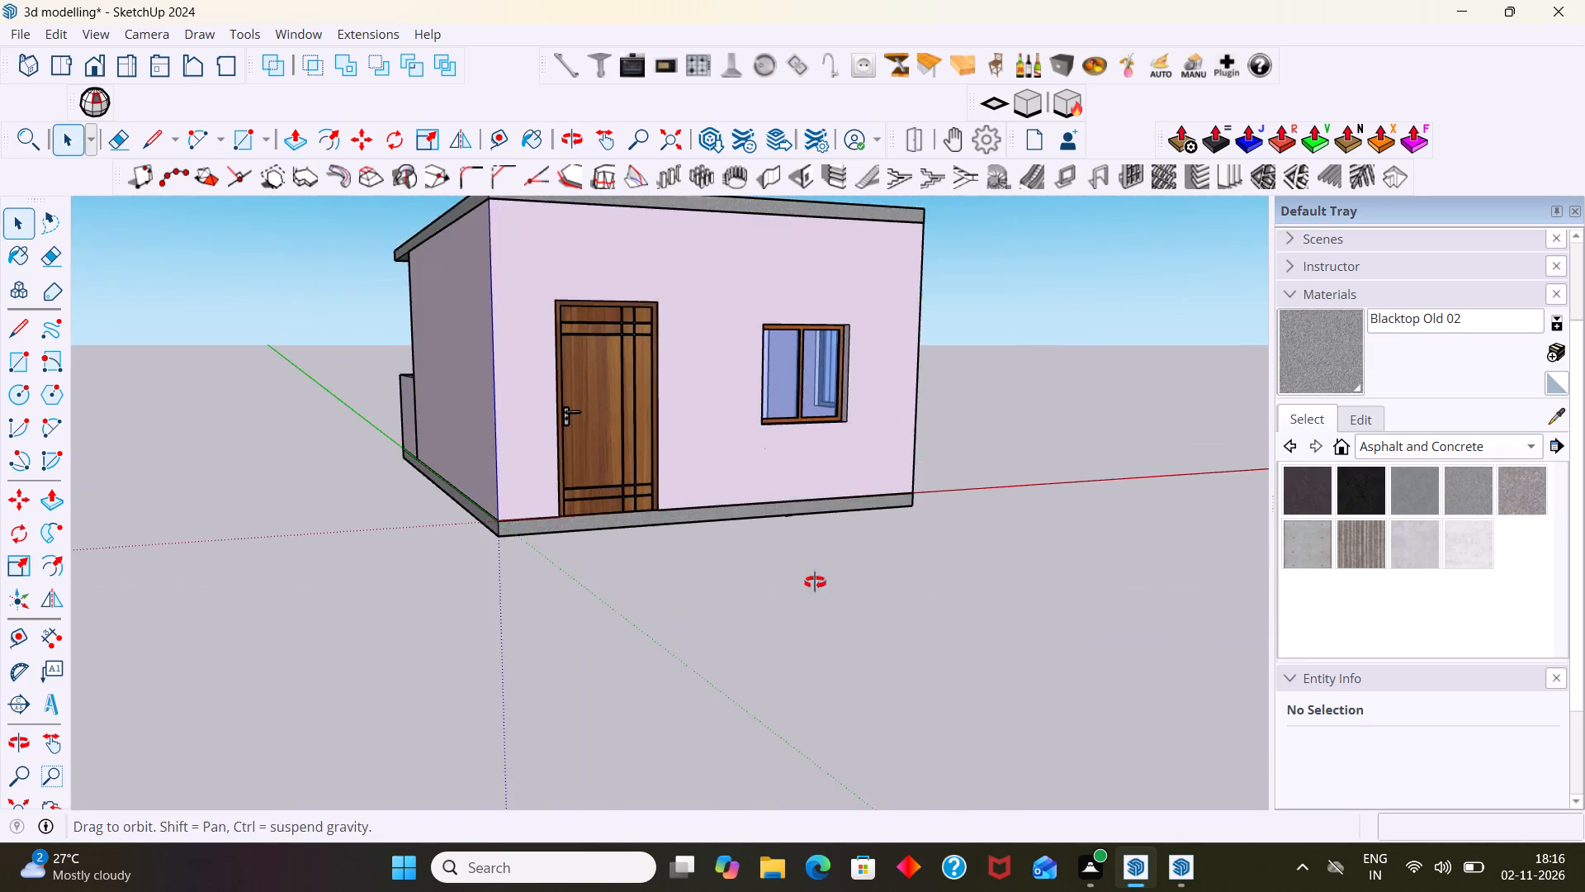
middle_drag(815, 582, 856, 662)
click(750, 403)
right_click(749, 403)
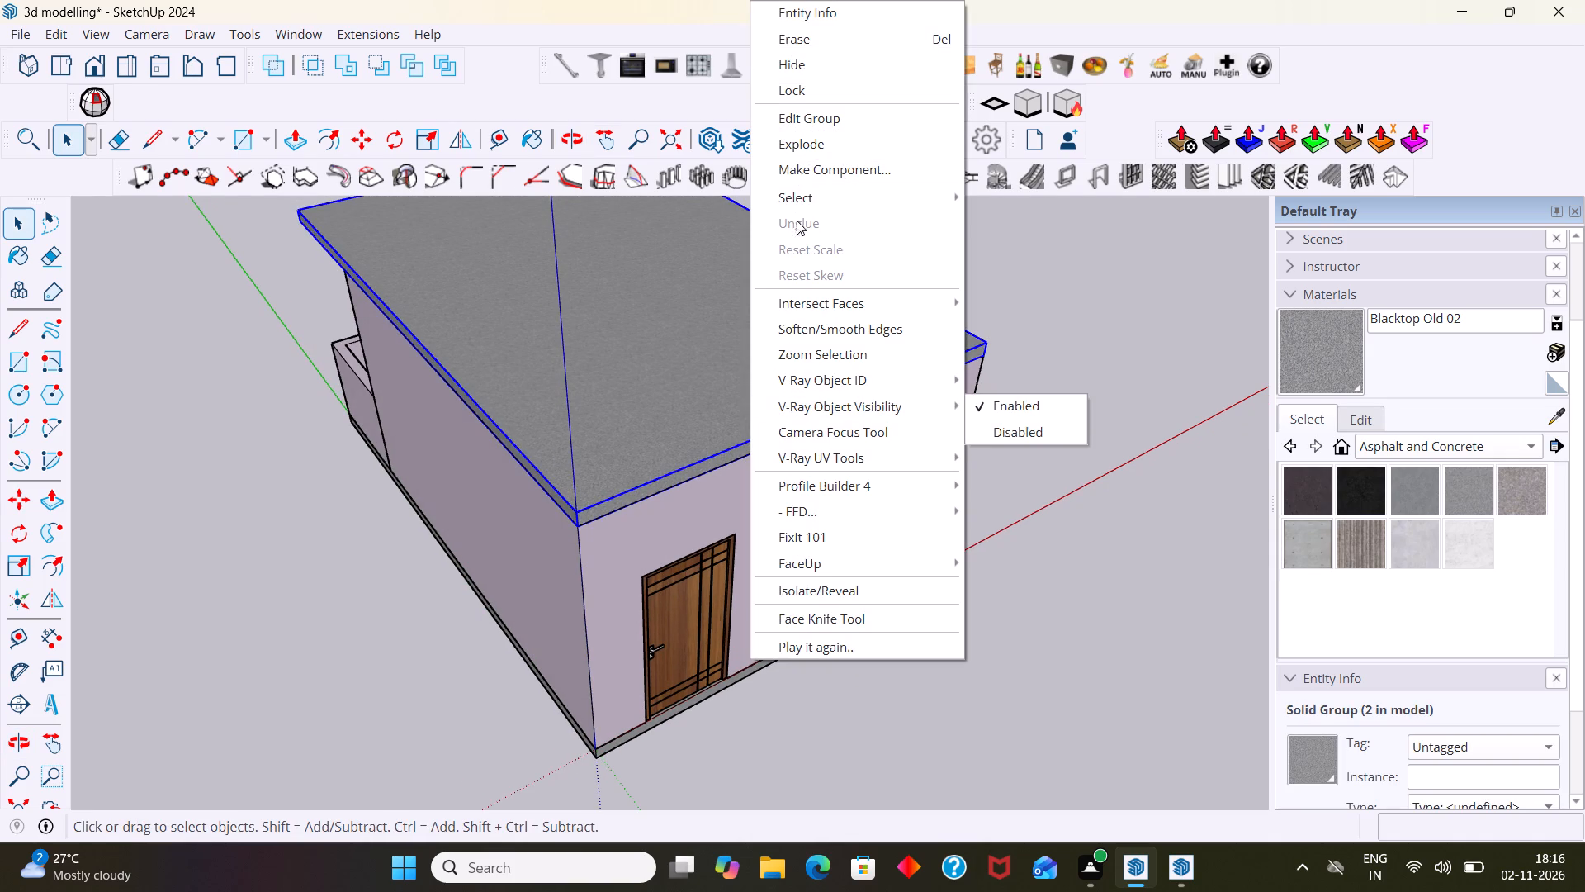
click(807, 75)
Raise the bed component in the bedroom about 11" so it no longer pokes through the base slab.
scroll(815, 397, down, 2)
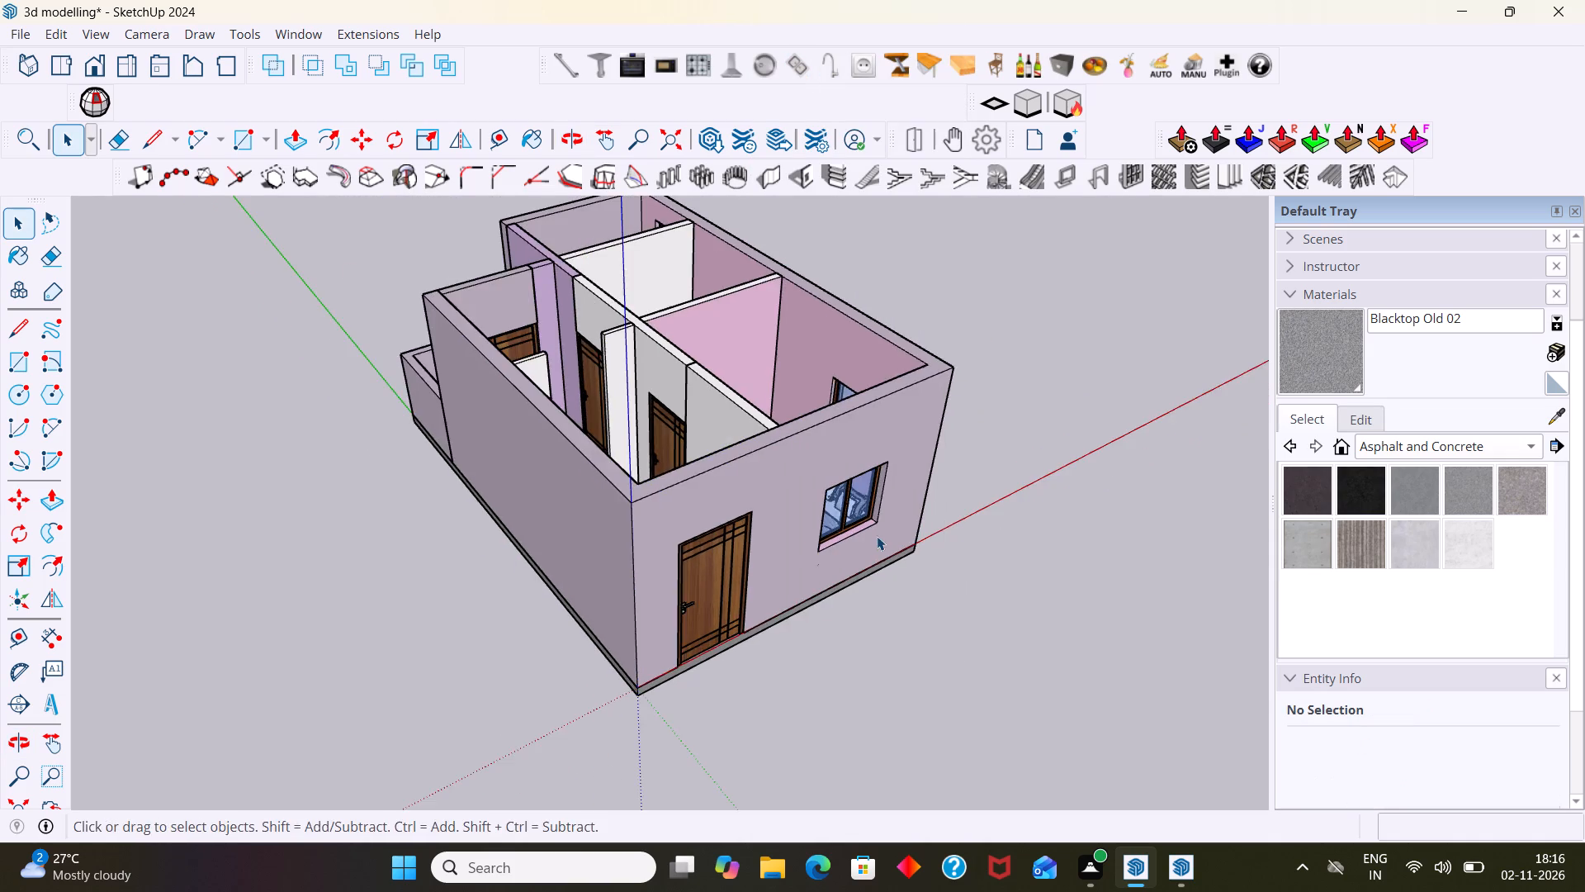
middle_drag(877, 551, 896, 829)
scroll(848, 643, up, 16)
middle_drag(831, 580, 825, 548)
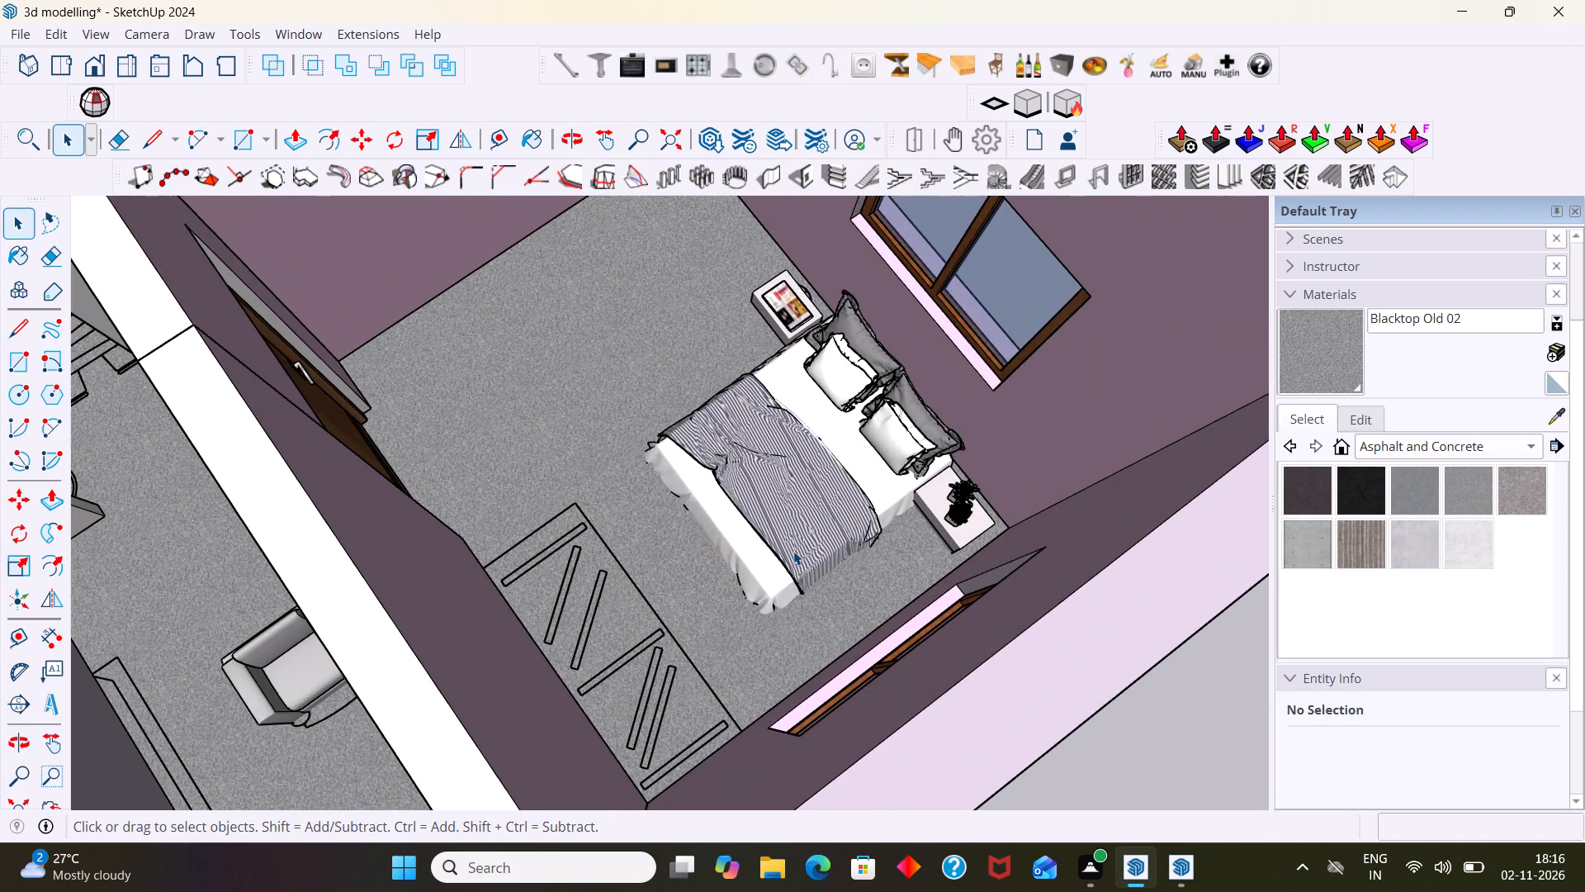
click(793, 551)
key(m)
middle_drag(792, 673, 806, 578)
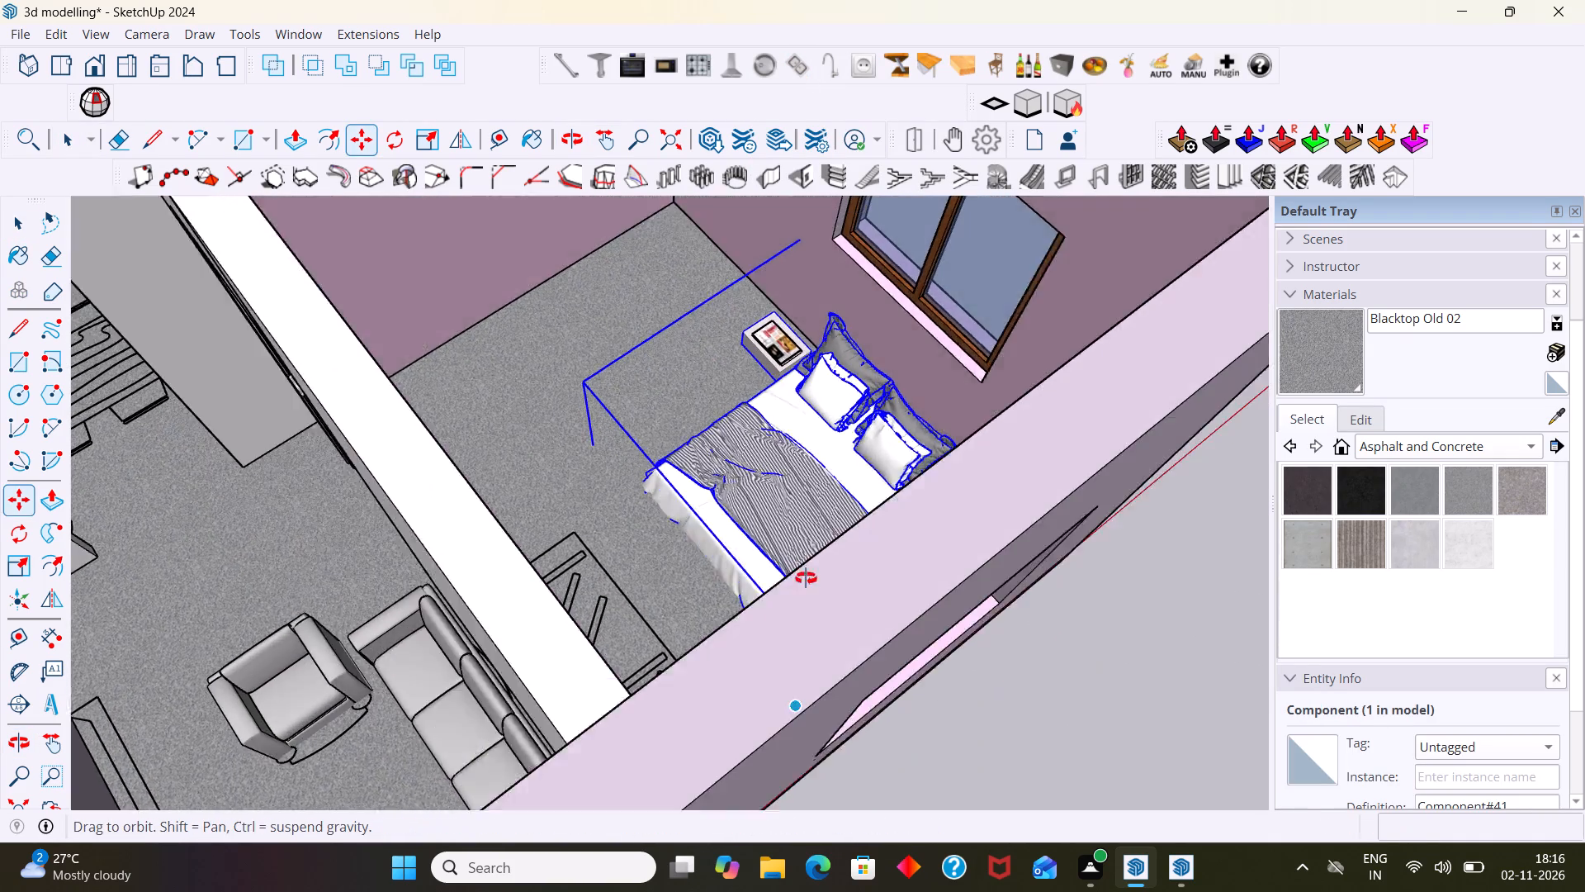
middle_drag(806, 578, 803, 619)
scroll(803, 617, up, 4)
middle_drag(792, 704, 819, 742)
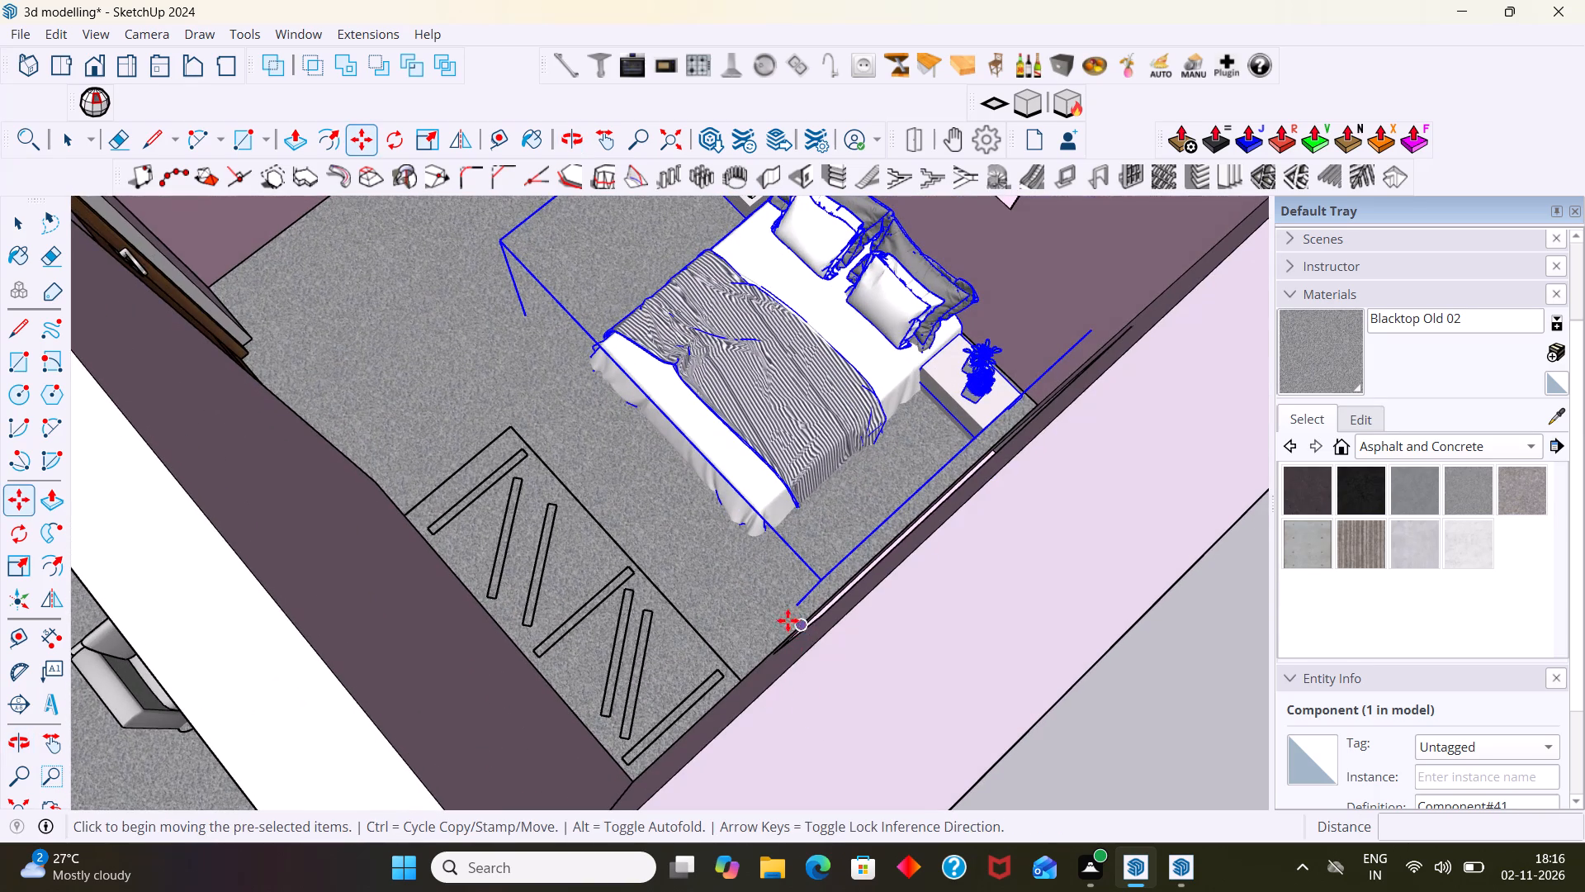
click(787, 619)
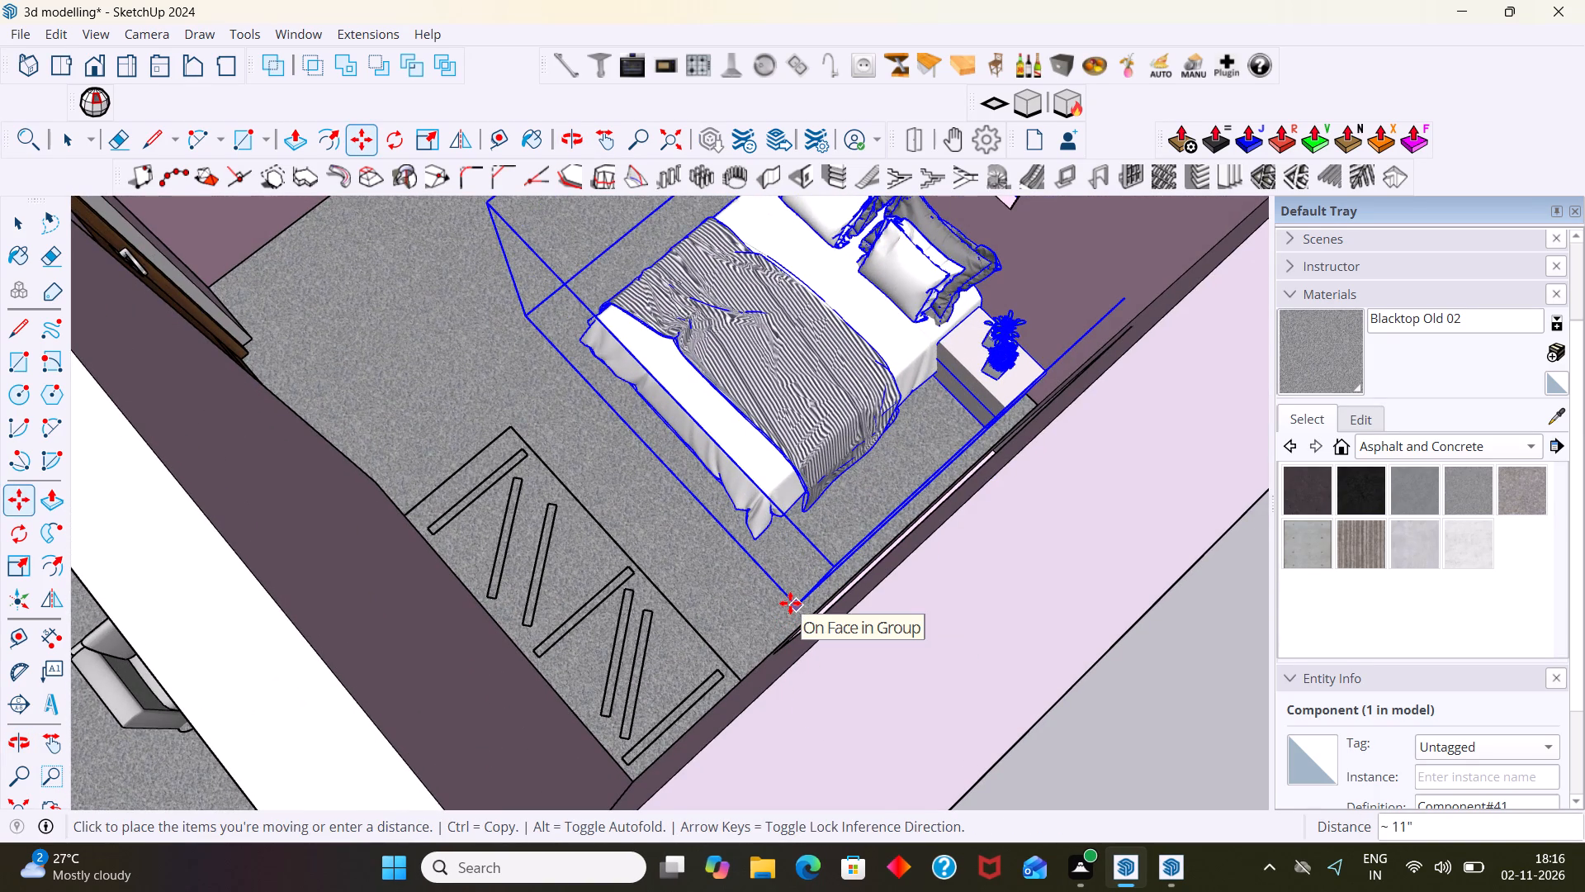
click(790, 603)
key(space)
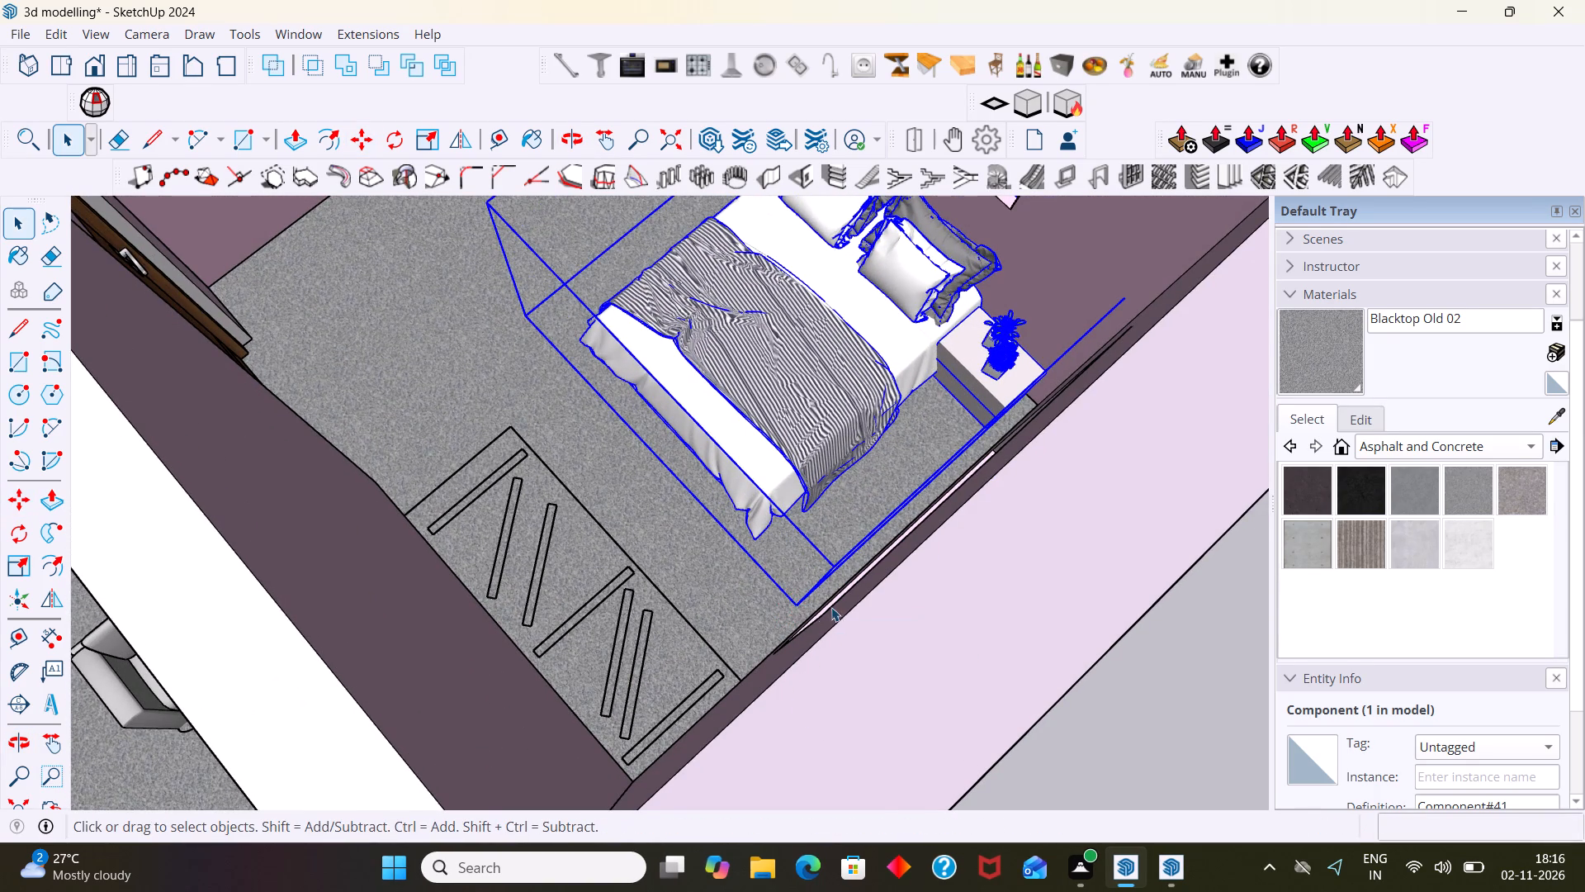
scroll(831, 607, down, 9)
click(1076, 666)
Examine the underside of the base slab, the door and window wall, and the roofless house from above.
scroll(1040, 657, down, 2)
middle_drag(1033, 670, 920, 531)
scroll(939, 569, up, 2)
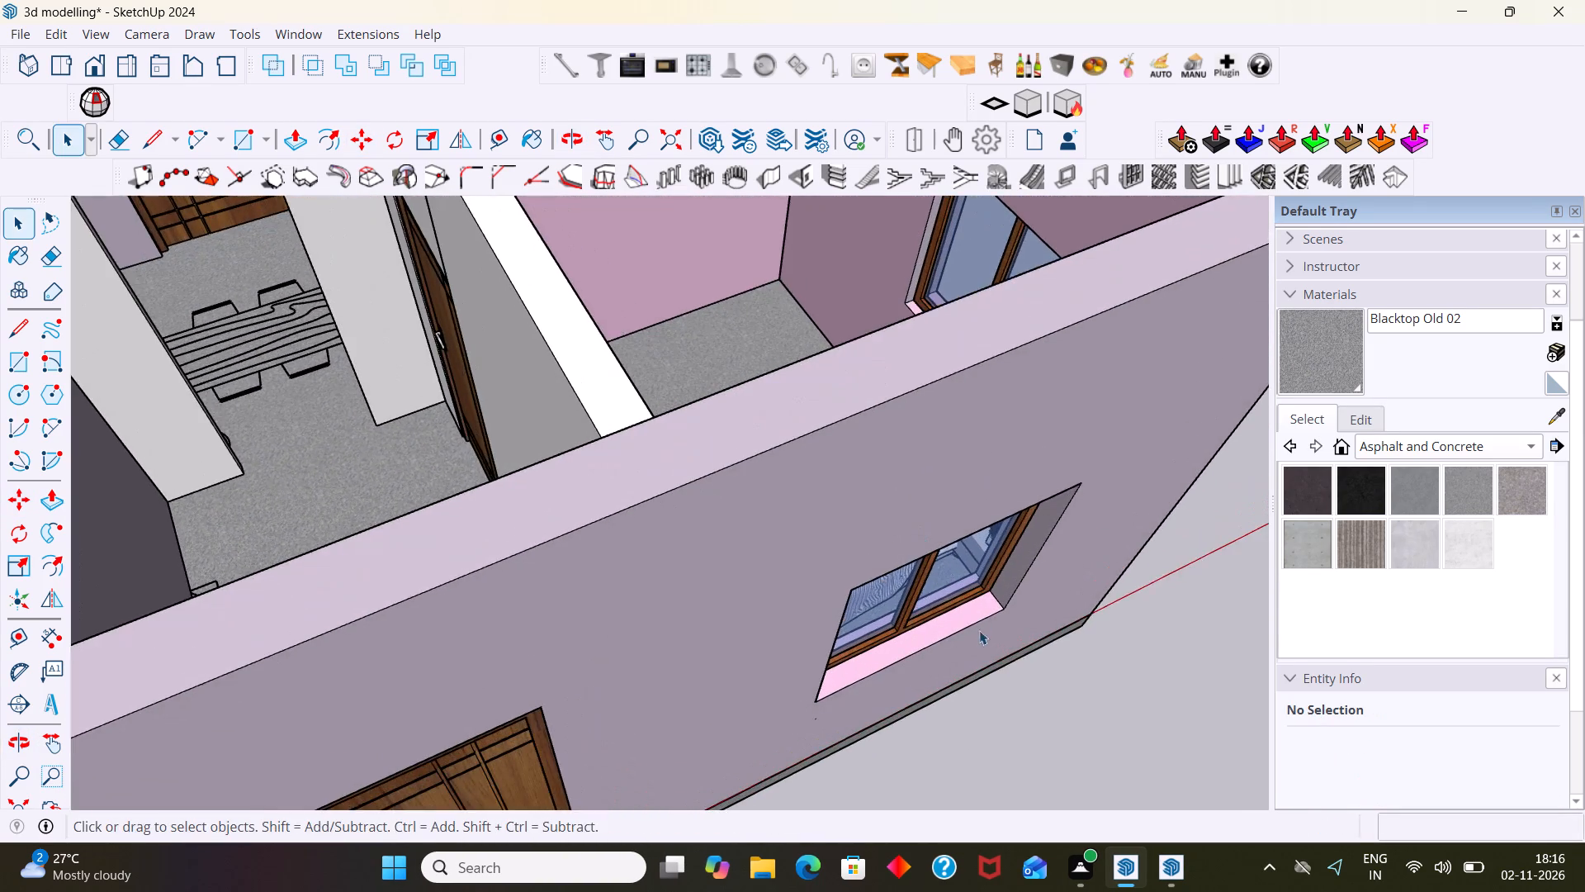
middle_drag(980, 631, 908, 441)
scroll(924, 451, up, 1)
scroll(924, 451, down, 6)
middle_drag(977, 636, 909, 368)
middle_drag(907, 422, 901, 395)
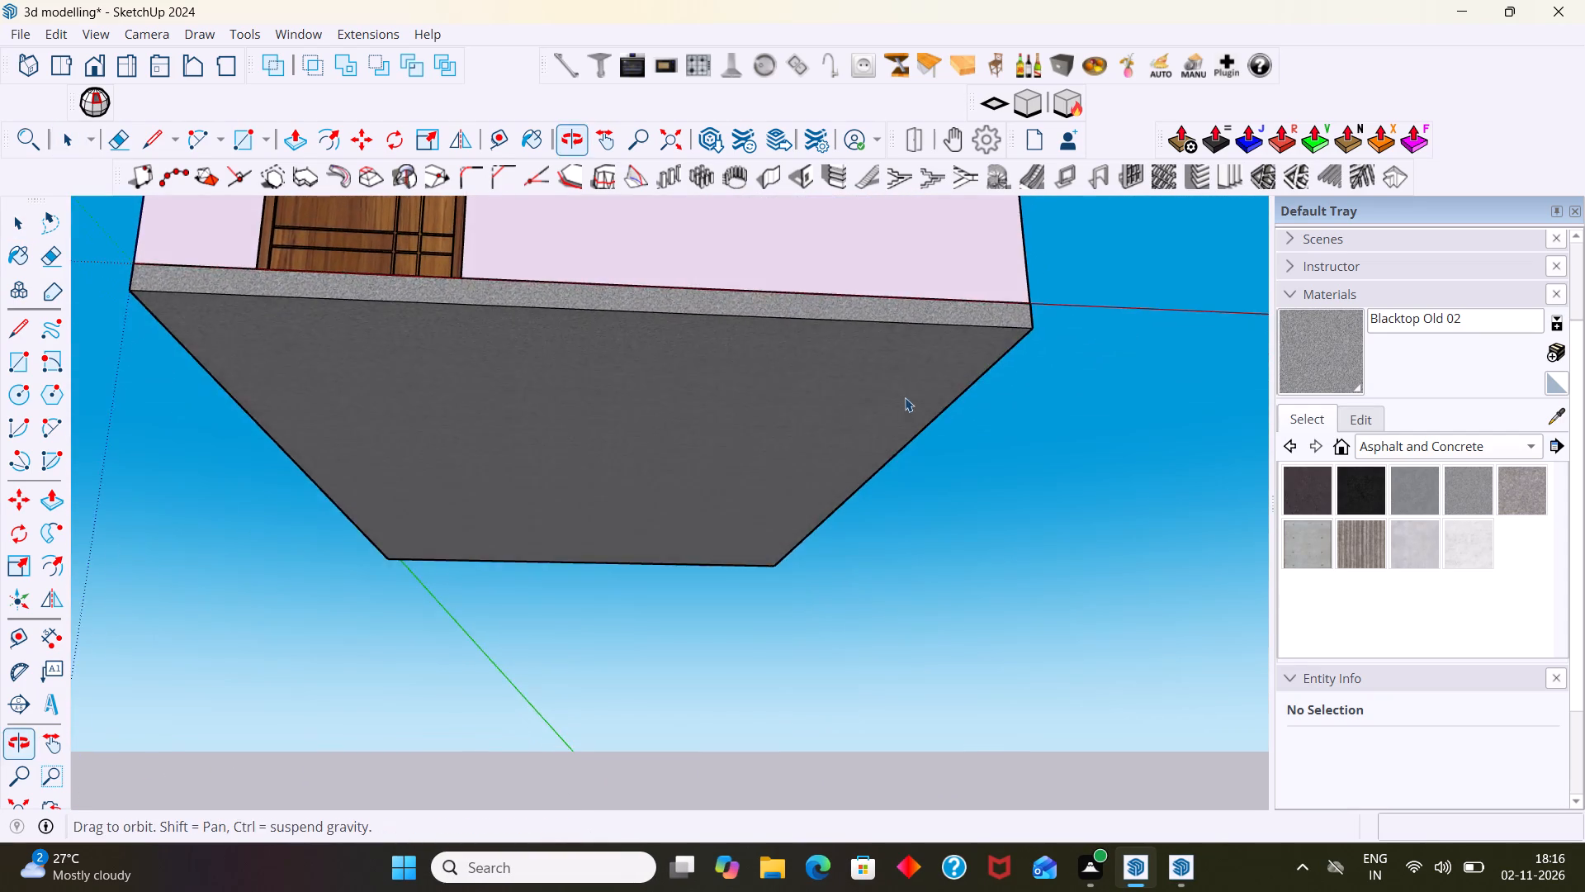
scroll(905, 397, down, 10)
middle_drag(963, 471, 994, 719)
scroll(900, 619, up, 5)
middle_drag(916, 606, 958, 748)
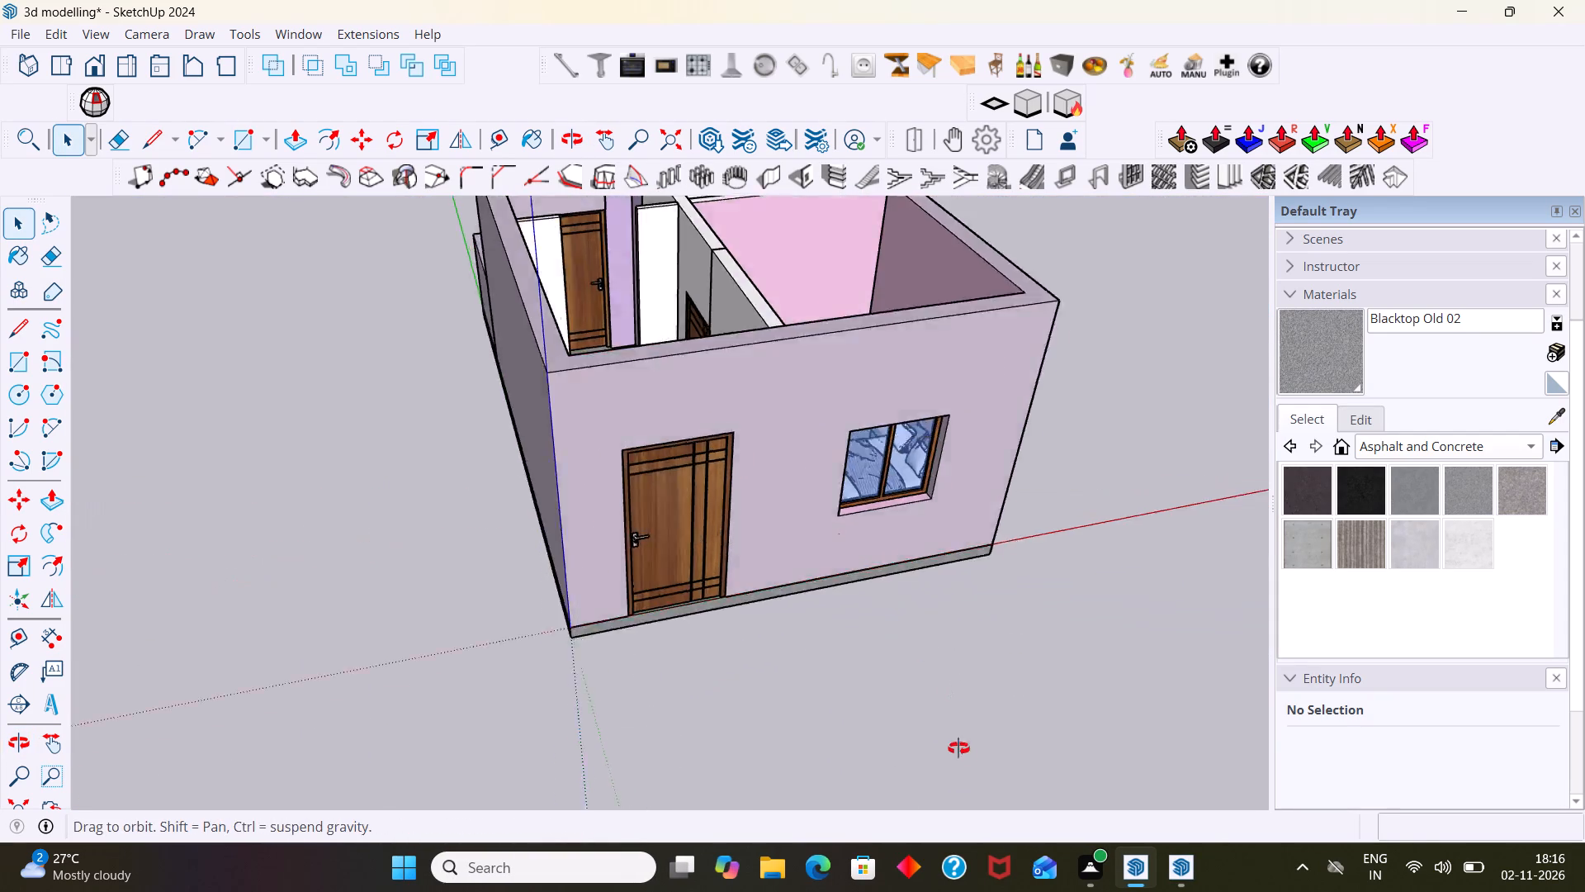
middle_drag(958, 748, 964, 764)
scroll(964, 705, down, 7)
middle_drag(949, 646, 963, 735)
scroll(971, 639, down, 4)
middle_drag(949, 630, 1082, 633)
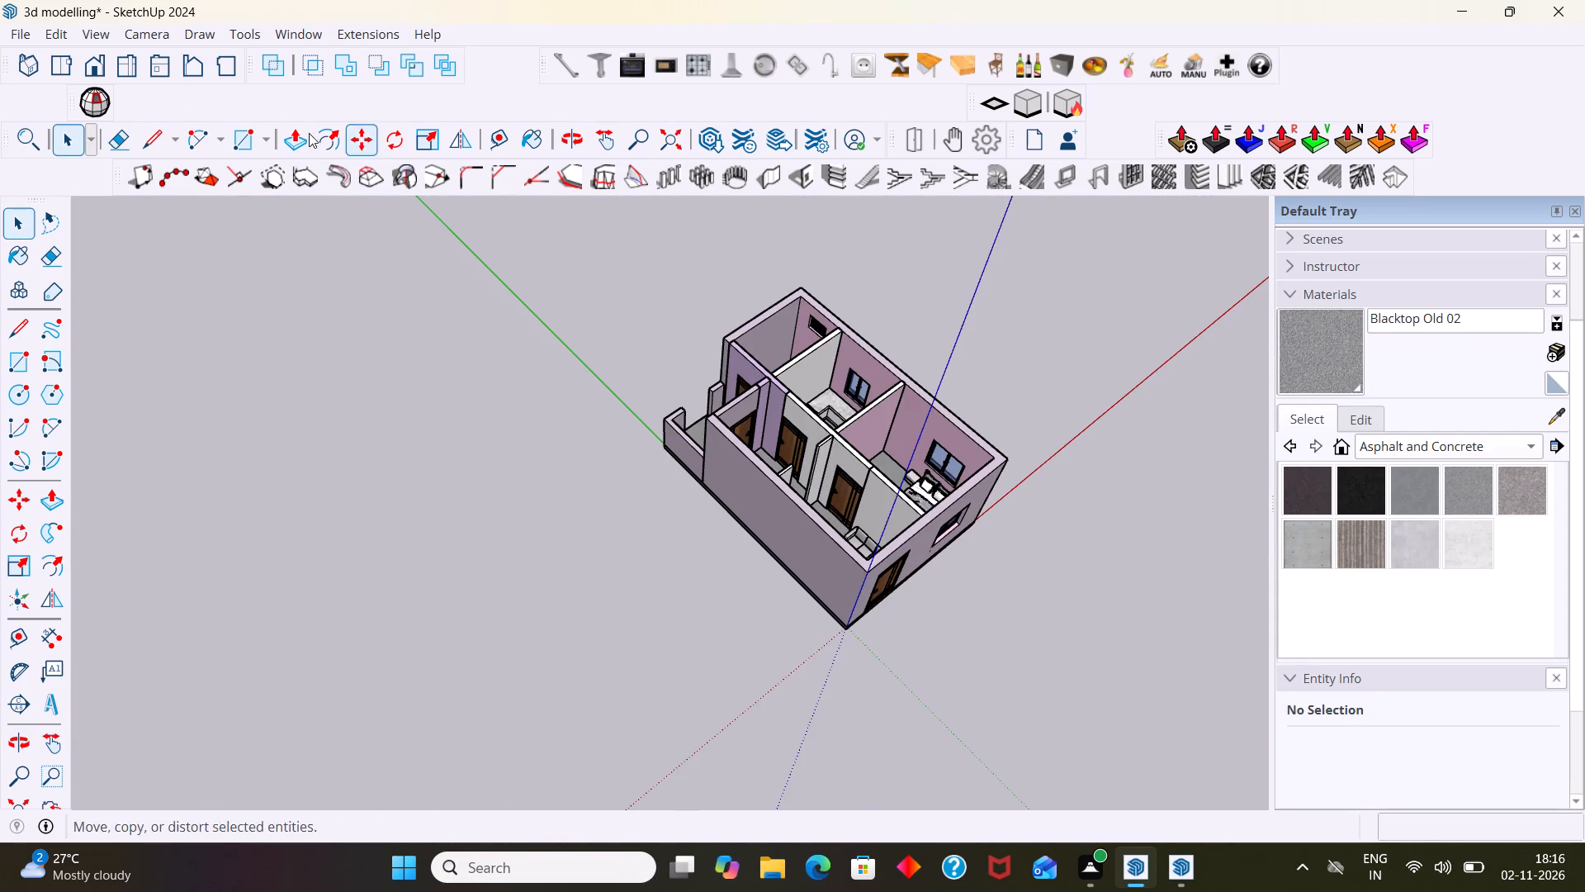
Unhide all hidden objects to bring back the roof slab.
click(56, 35)
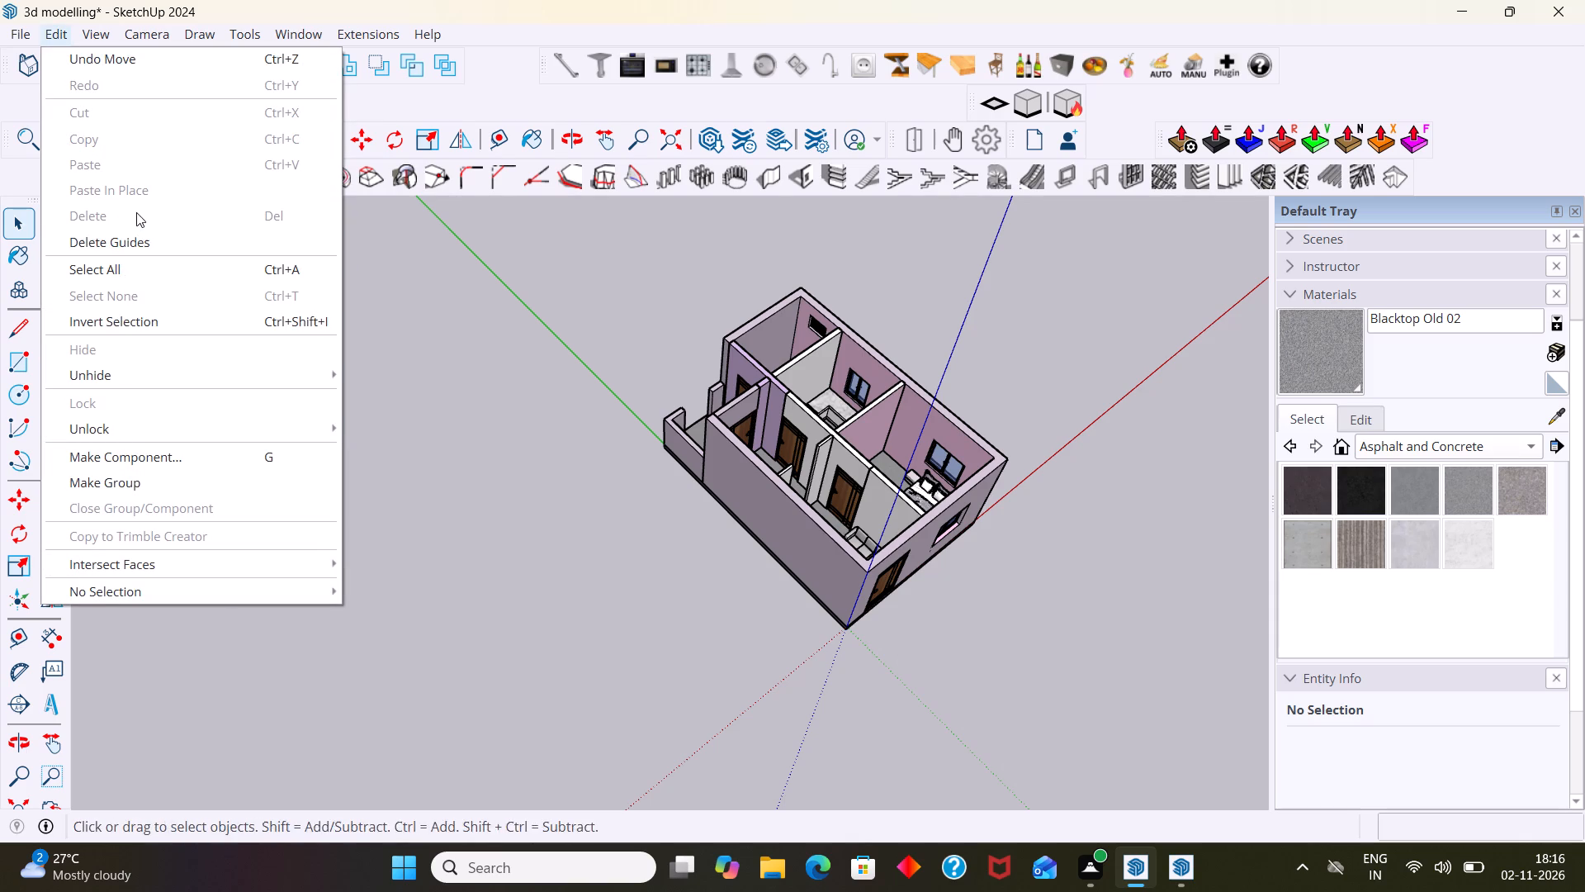
click(121, 375)
click(389, 423)
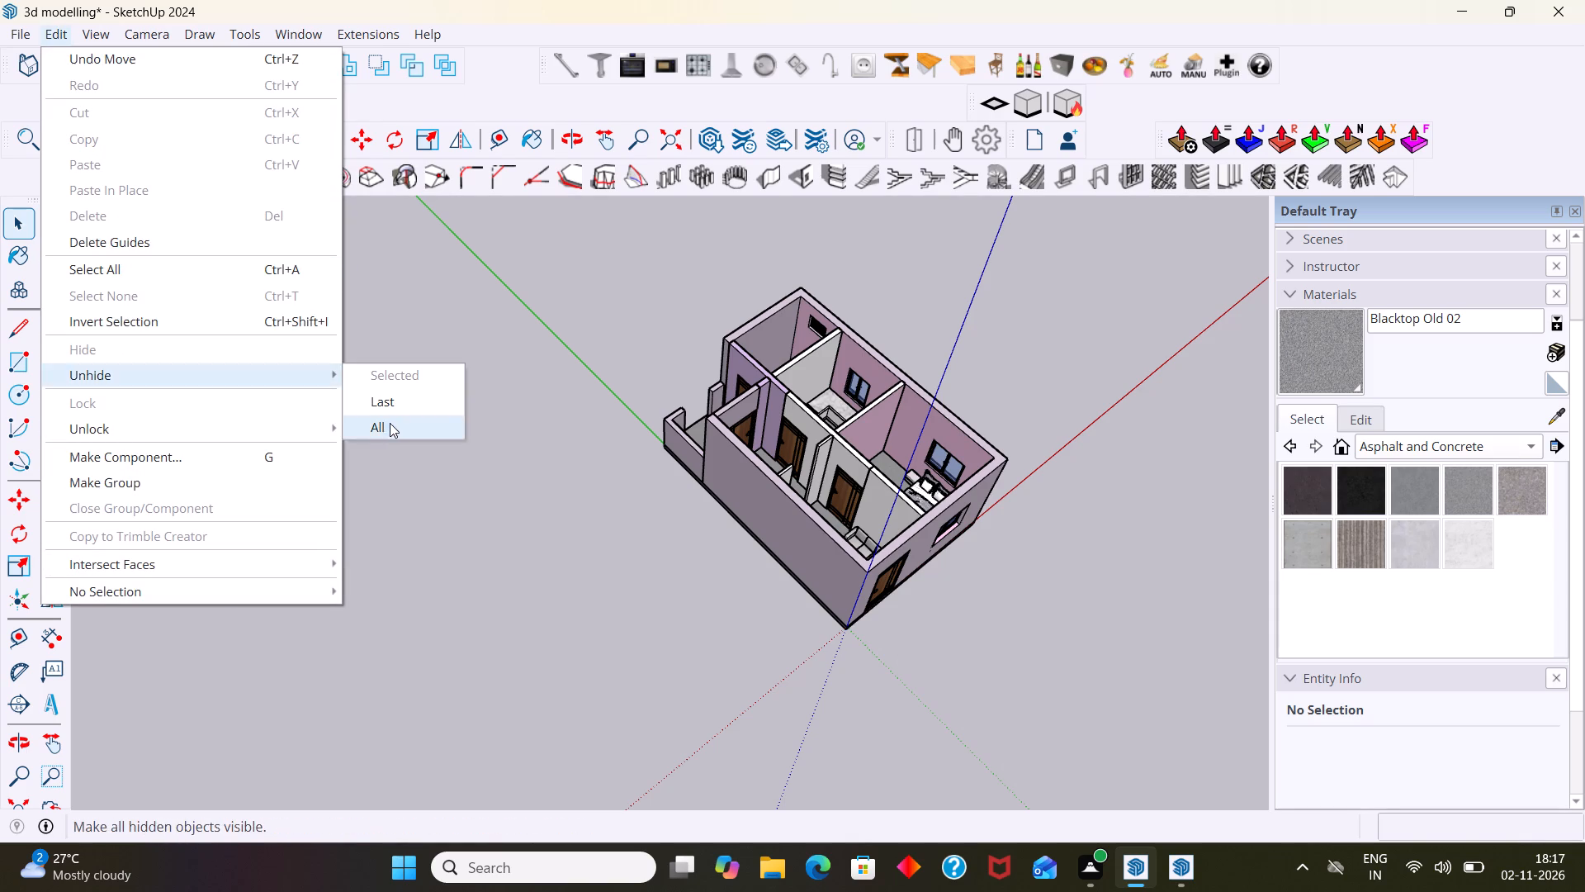
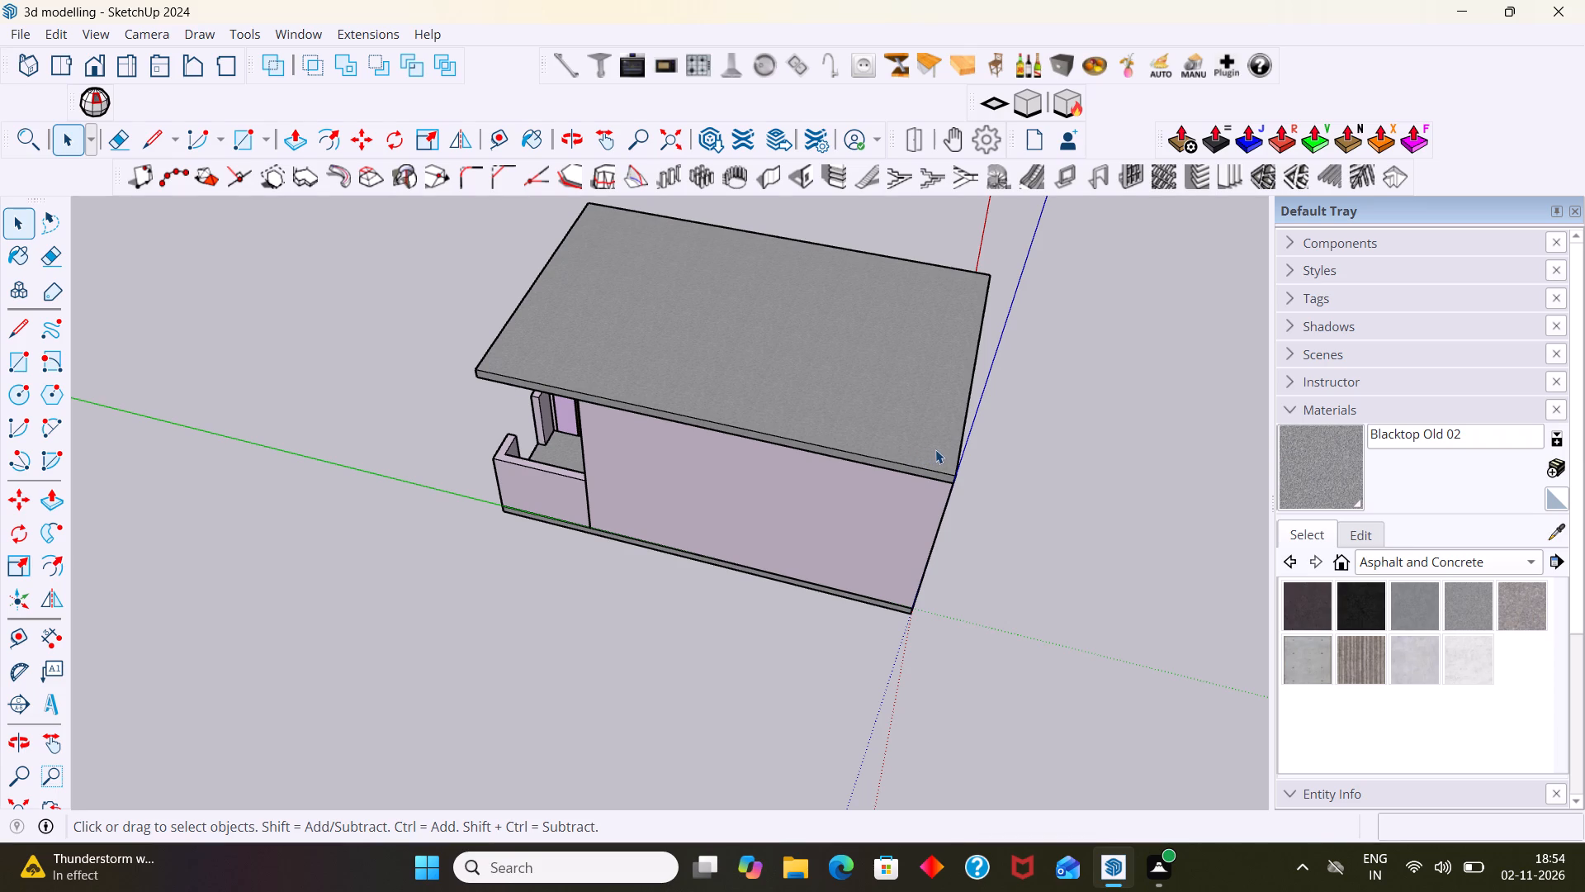
Examine the house exterior from the plain side wall around to the porch with its two doors.
scroll(938, 449, down, 1)
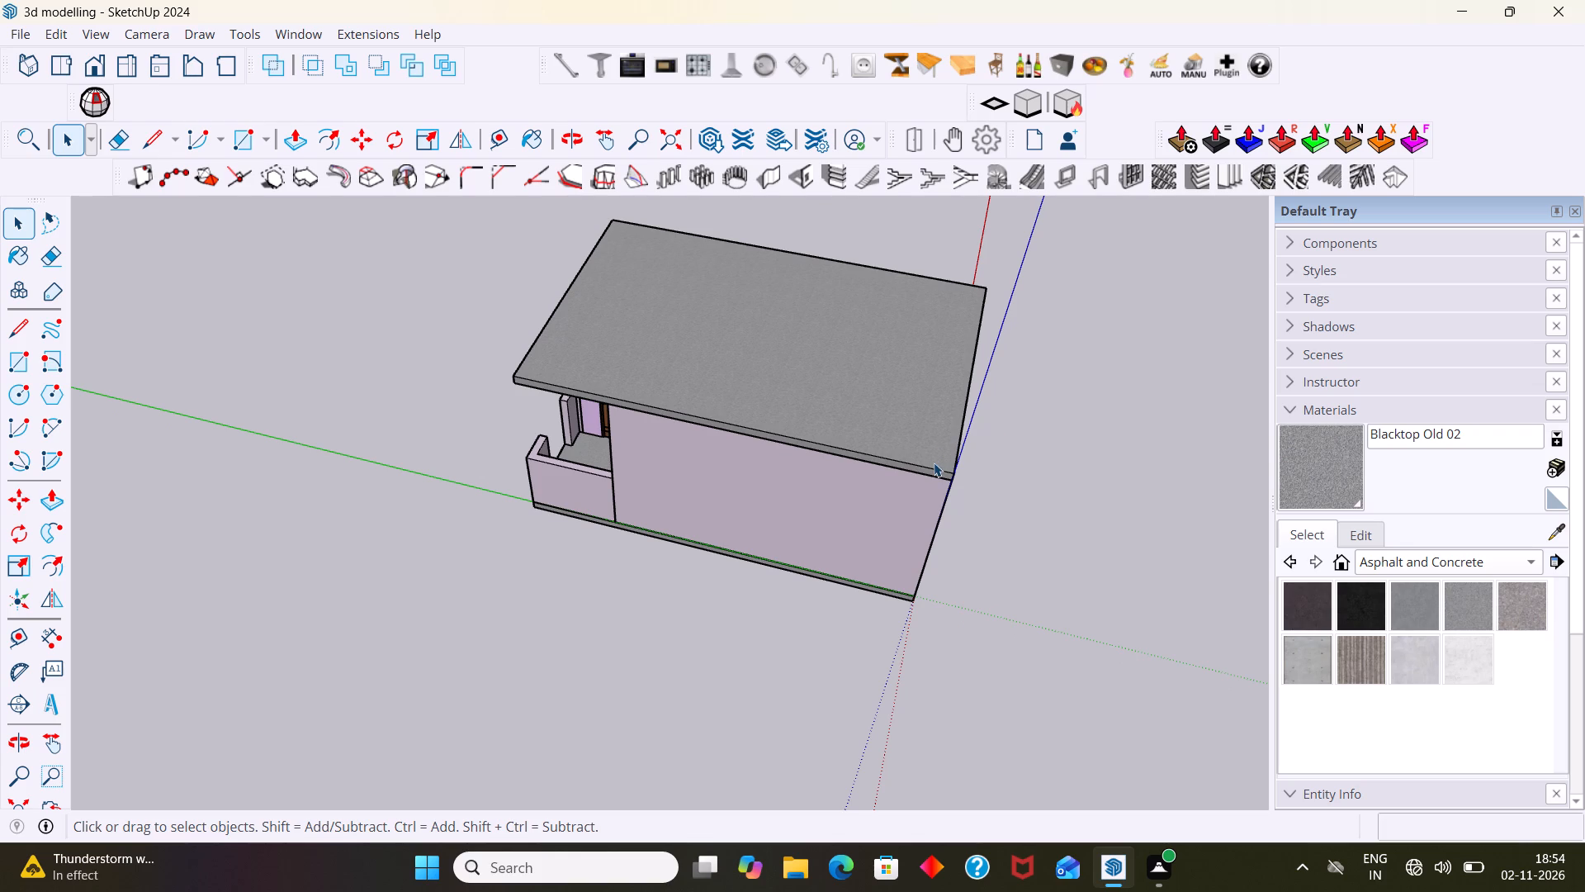
middle_drag(916, 541, 1072, 549)
scroll(752, 505, up, 4)
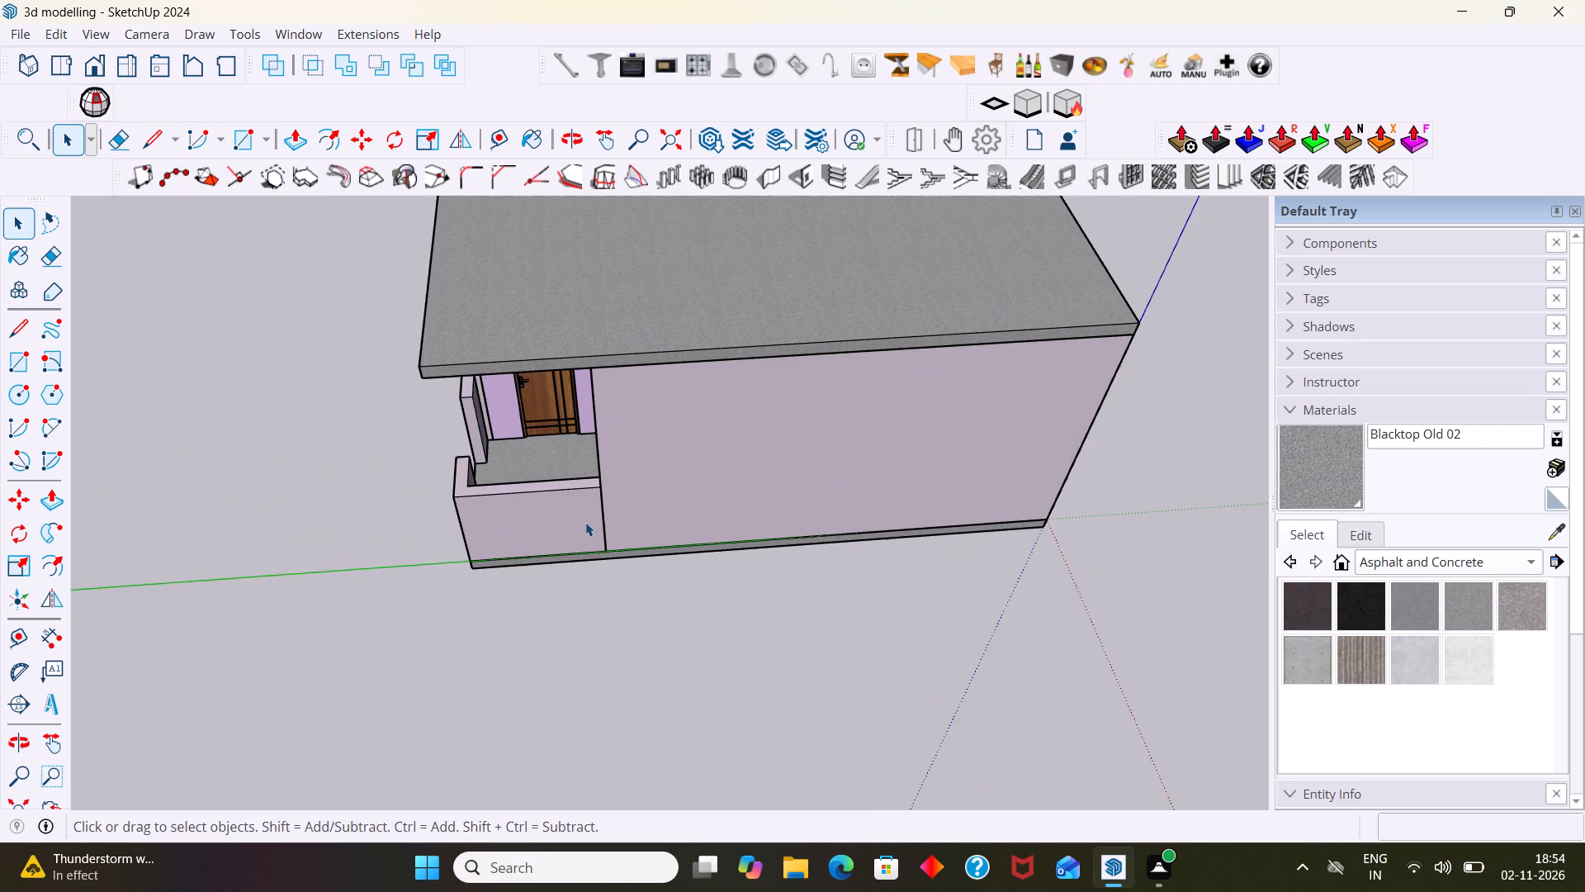
middle_drag(585, 522, 622, 529)
middle_drag(622, 536, 609, 716)
middle_drag(603, 675, 687, 610)
scroll(600, 616, up, 5)
middle_drag(555, 642, 899, 600)
scroll(858, 595, down, 6)
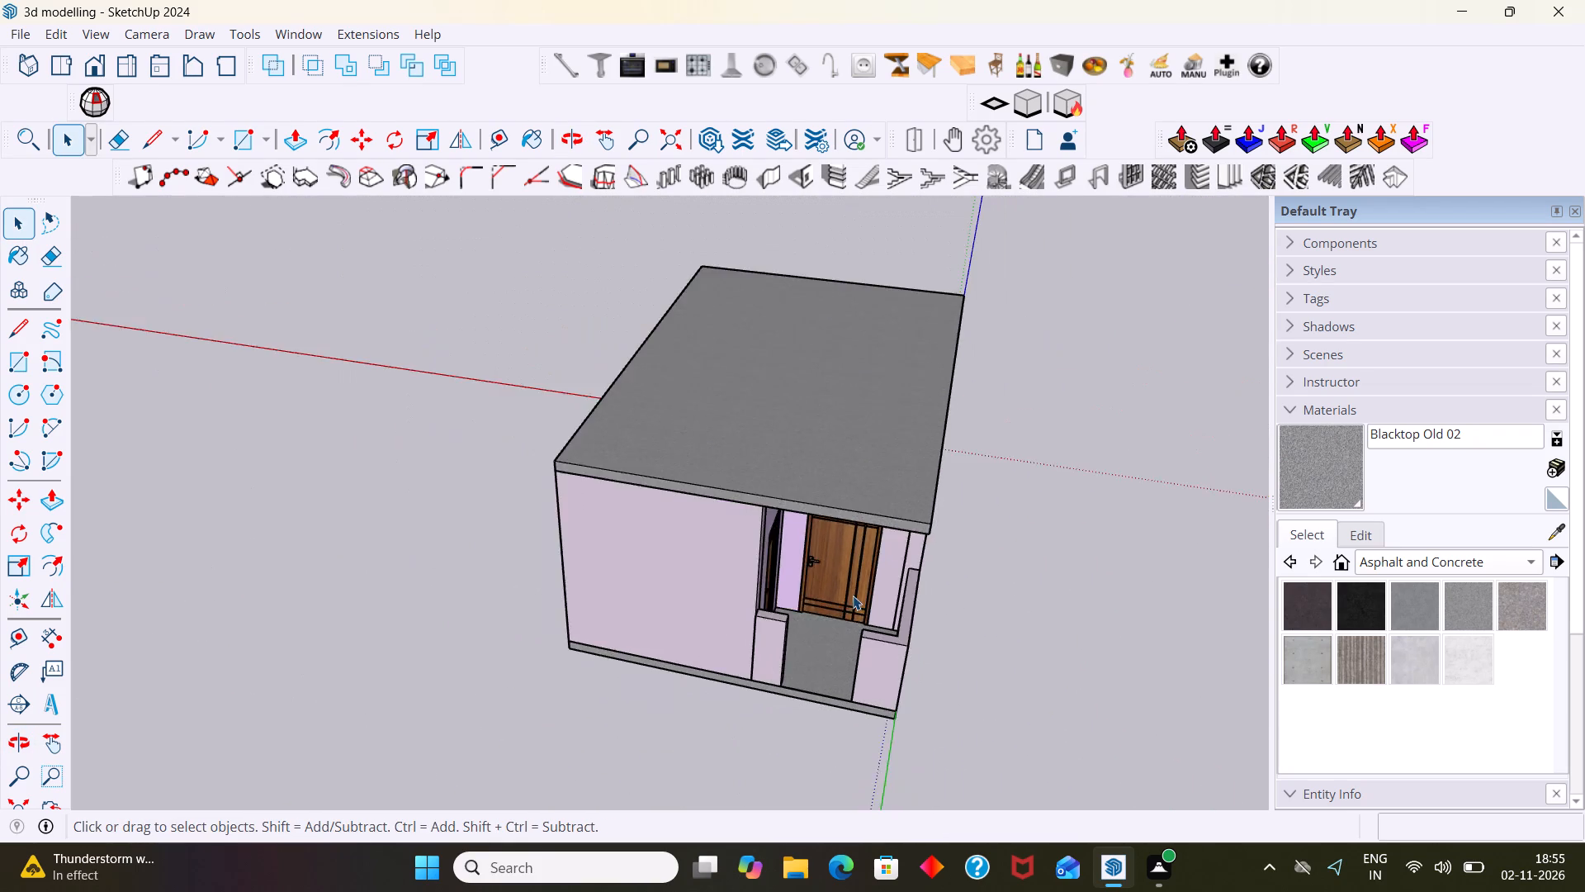
scroll(853, 595, down, 5)
scroll(871, 595, up, 6)
middle_drag(871, 590, 559, 486)
scroll(750, 534, up, 3)
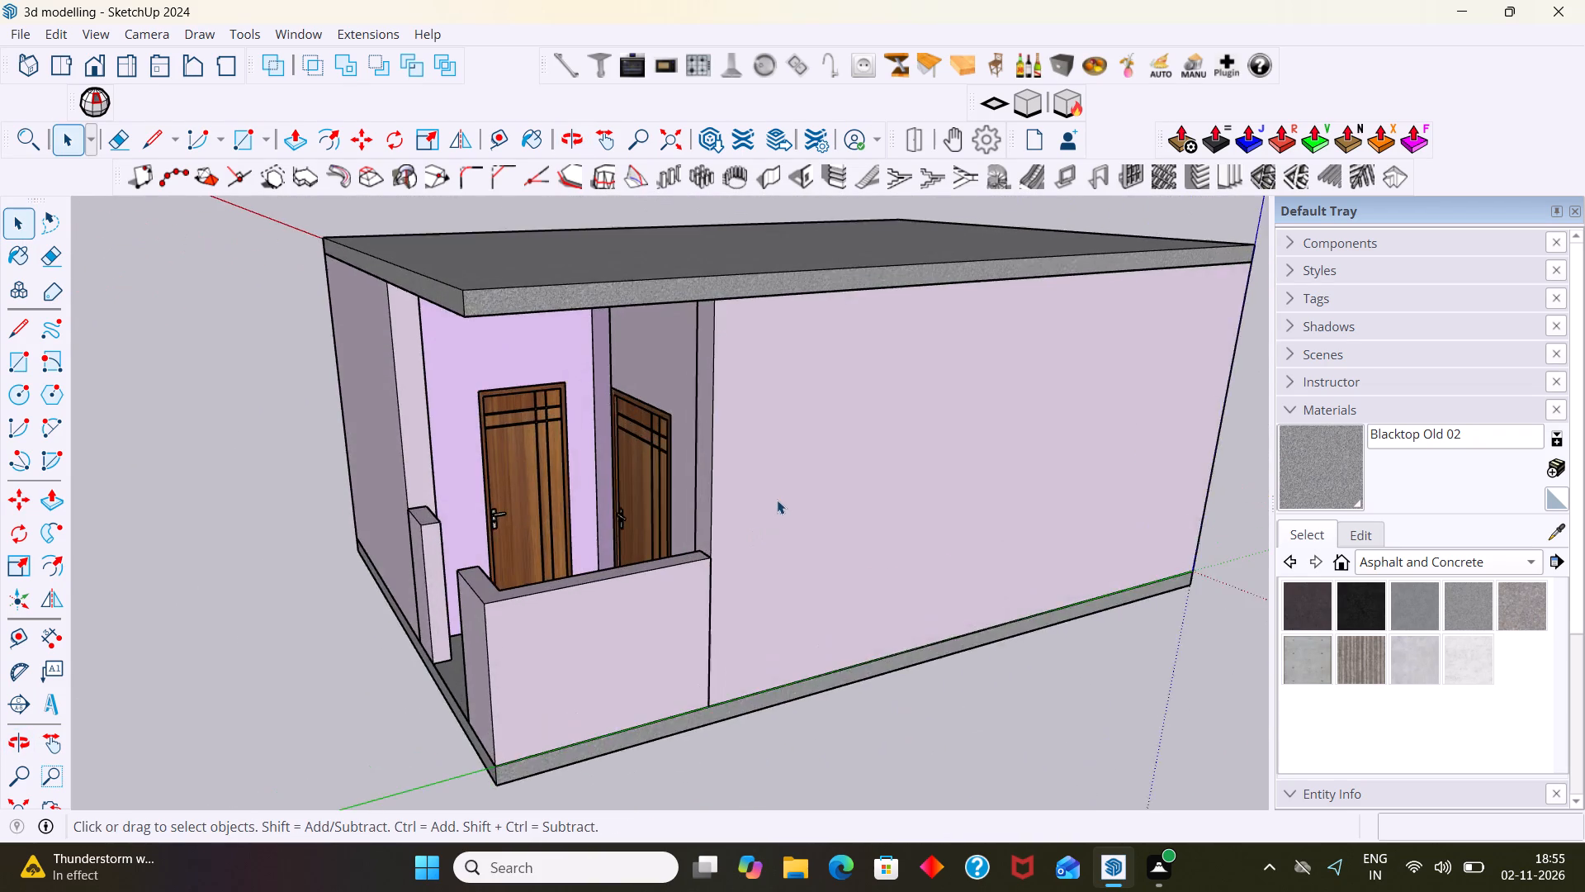
scroll(781, 494, up, 2)
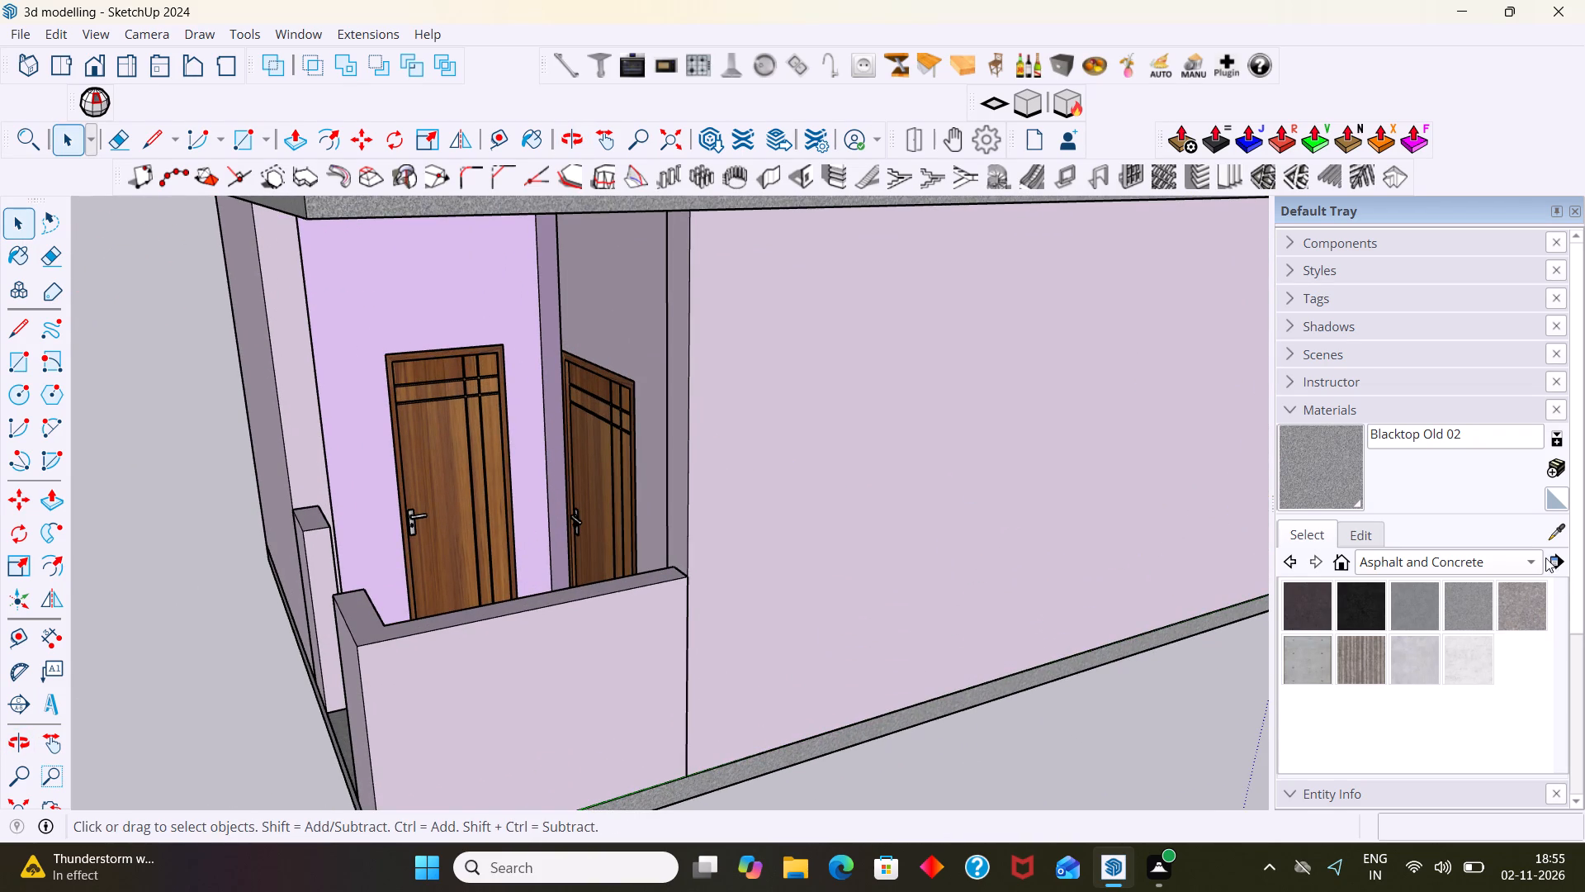
Switch the materials library from Asphalt and Concrete to the Colors collection.
click(1531, 562)
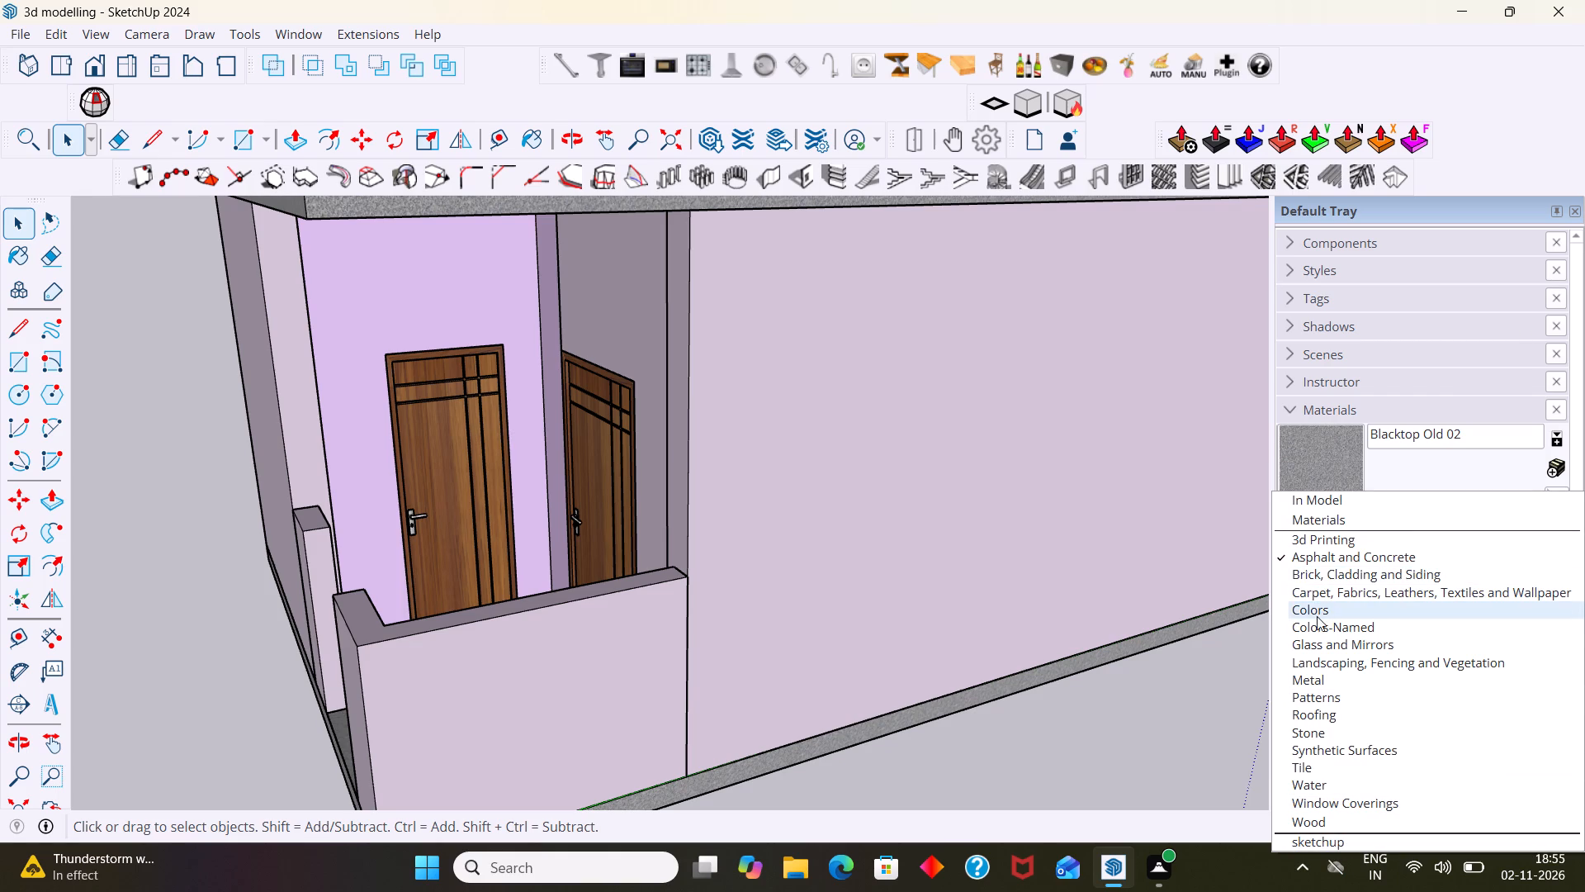
click(1409, 467)
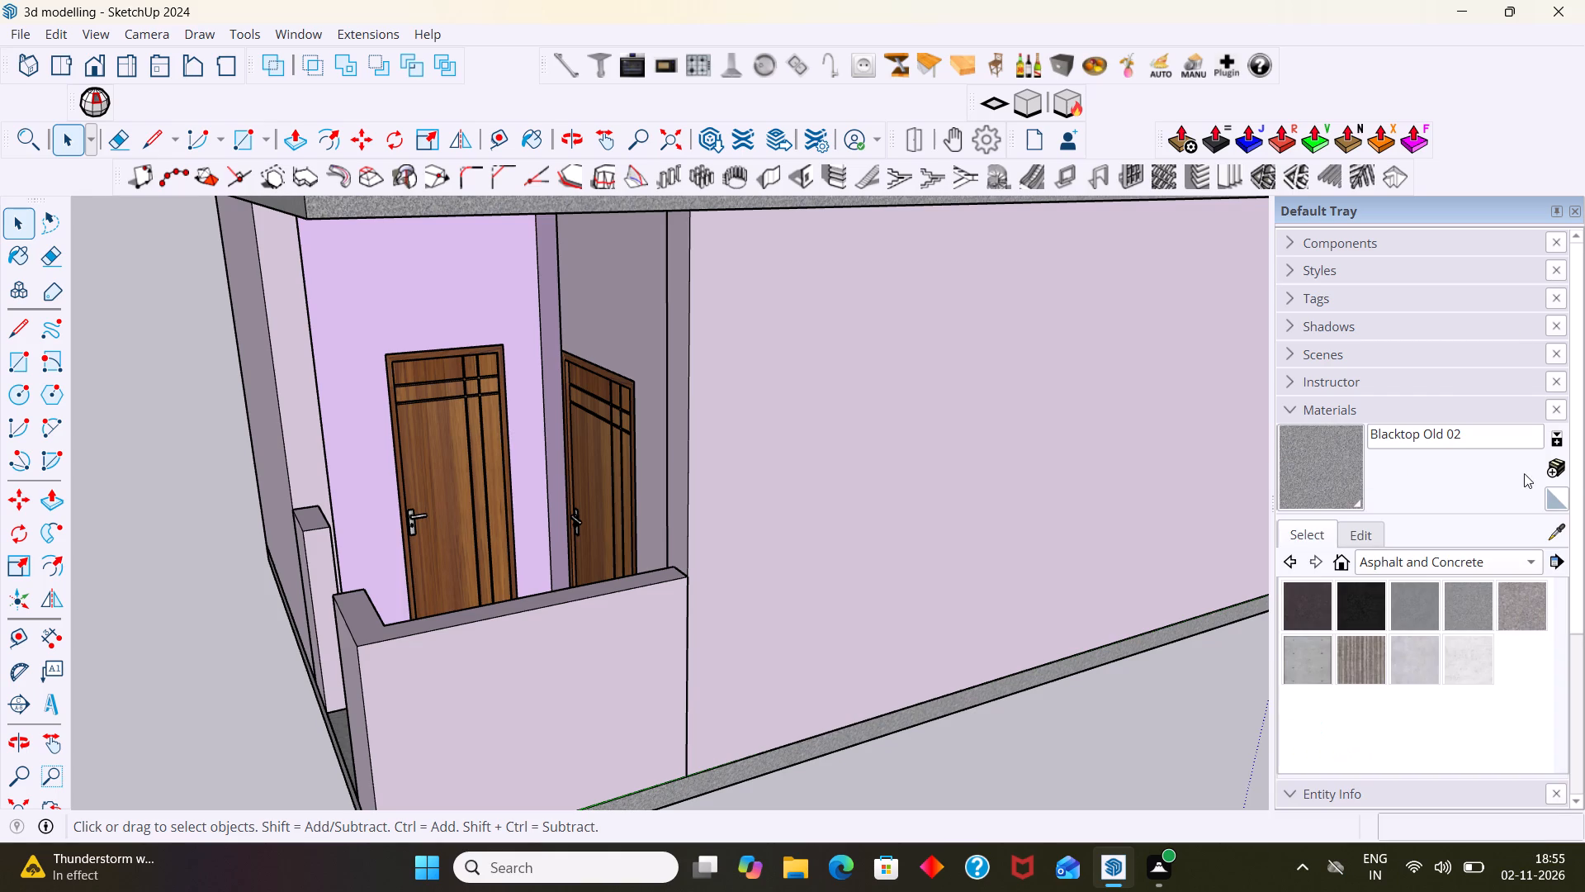
click(1531, 562)
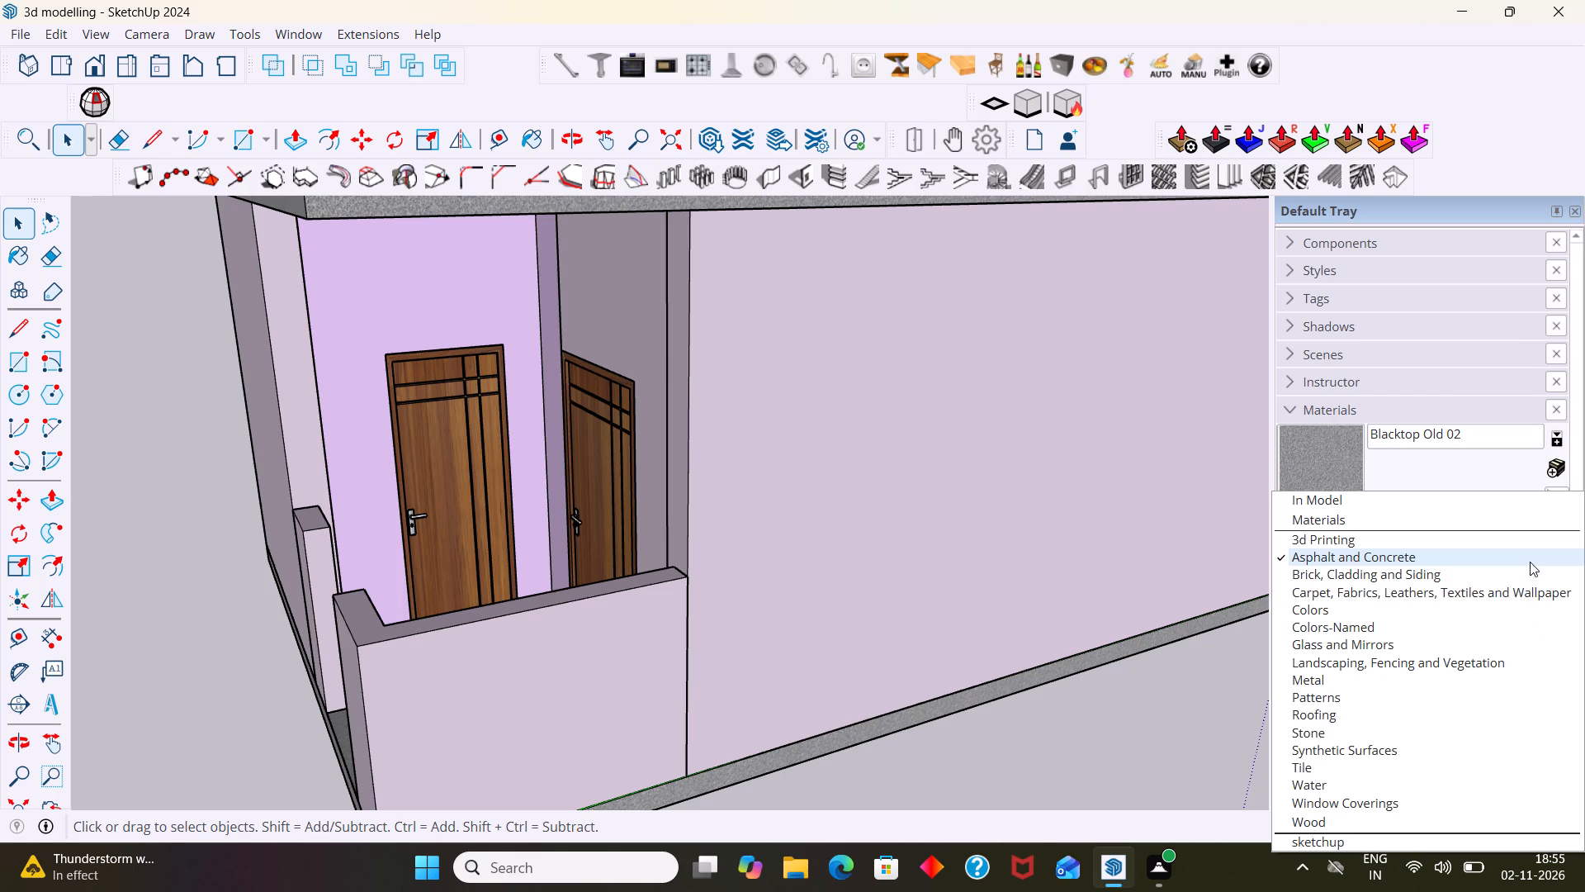
scroll(1357, 813, down, 2)
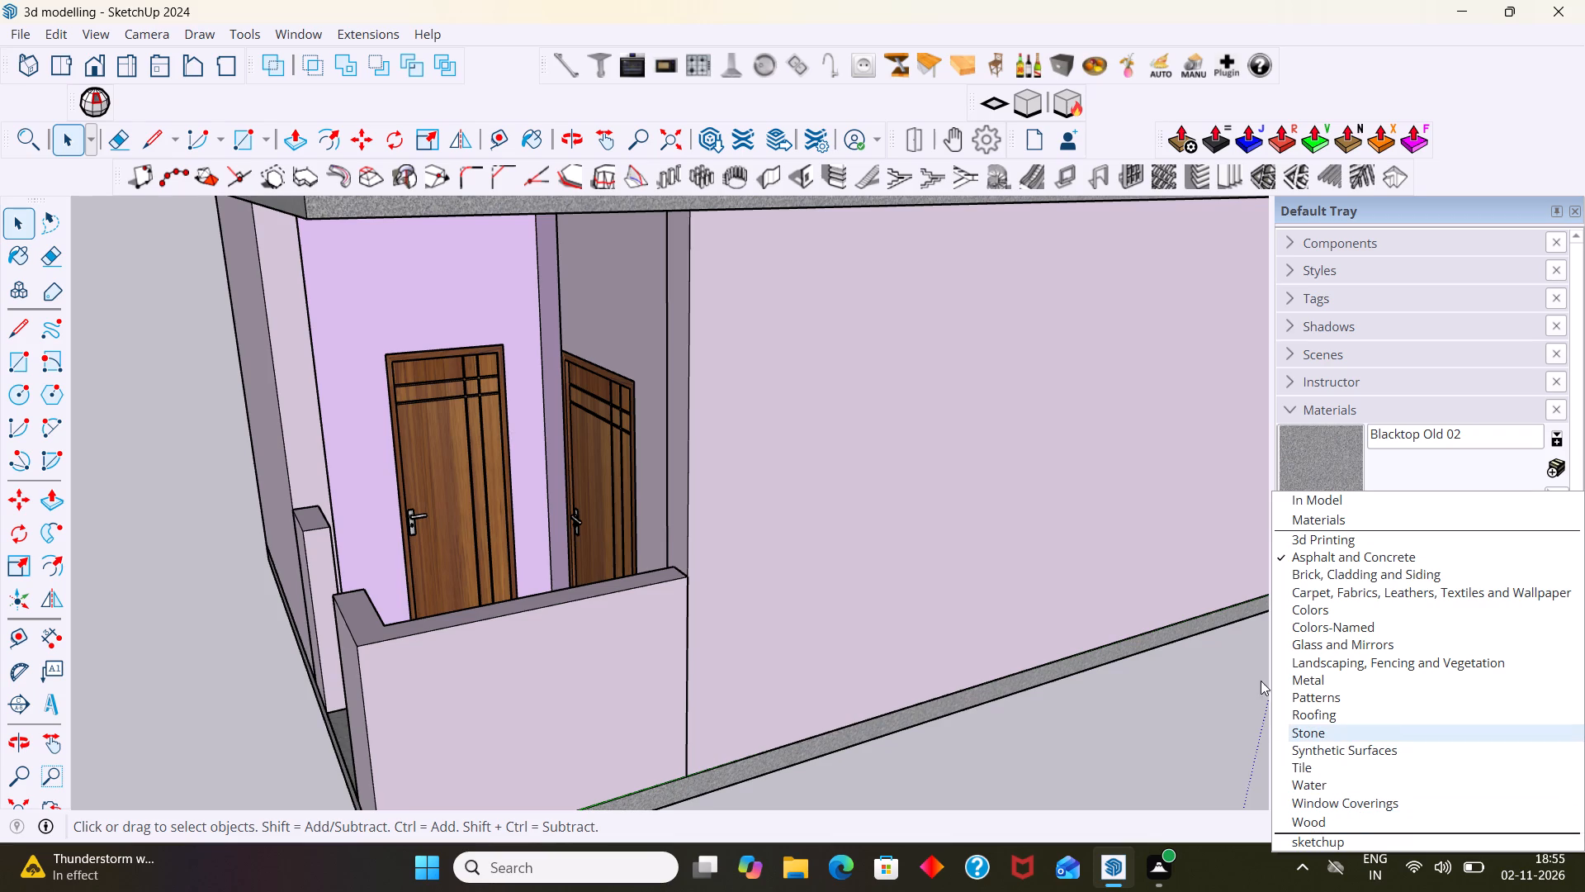
click(1320, 616)
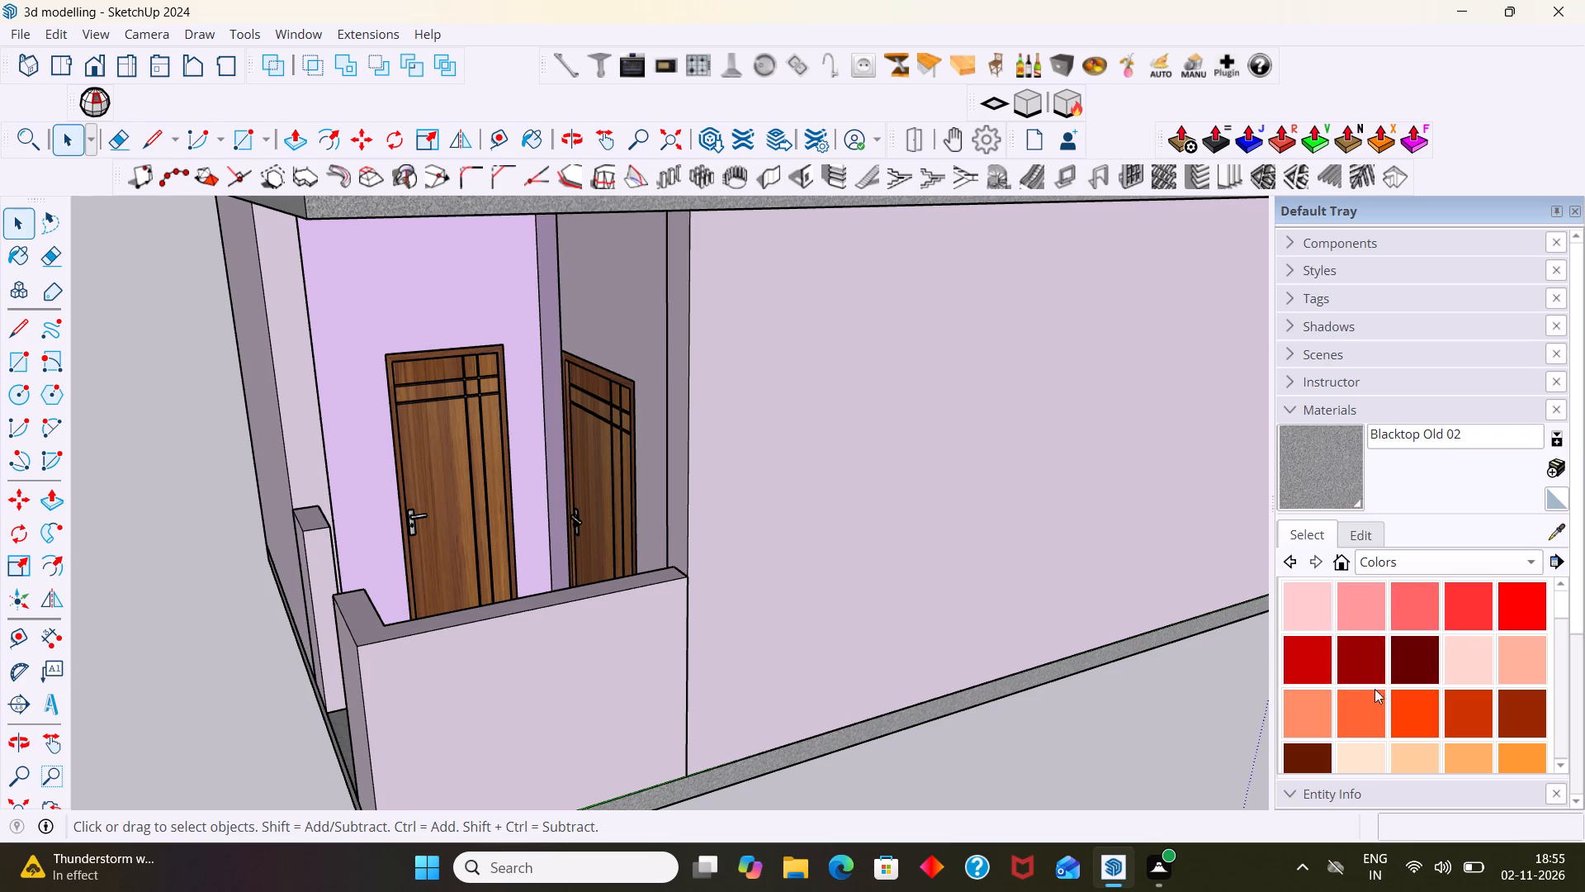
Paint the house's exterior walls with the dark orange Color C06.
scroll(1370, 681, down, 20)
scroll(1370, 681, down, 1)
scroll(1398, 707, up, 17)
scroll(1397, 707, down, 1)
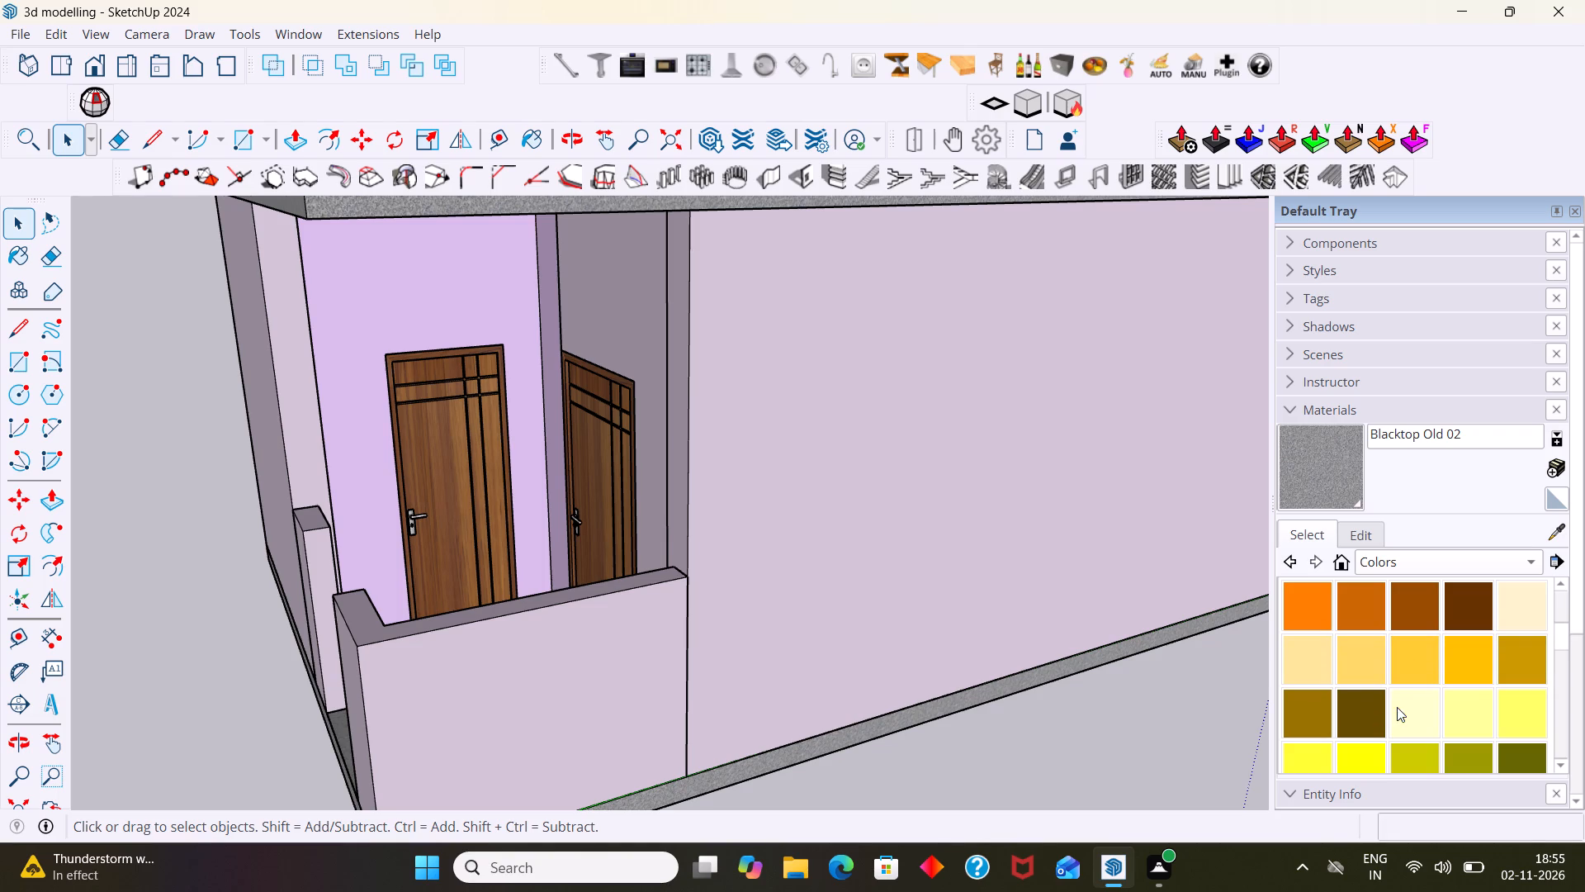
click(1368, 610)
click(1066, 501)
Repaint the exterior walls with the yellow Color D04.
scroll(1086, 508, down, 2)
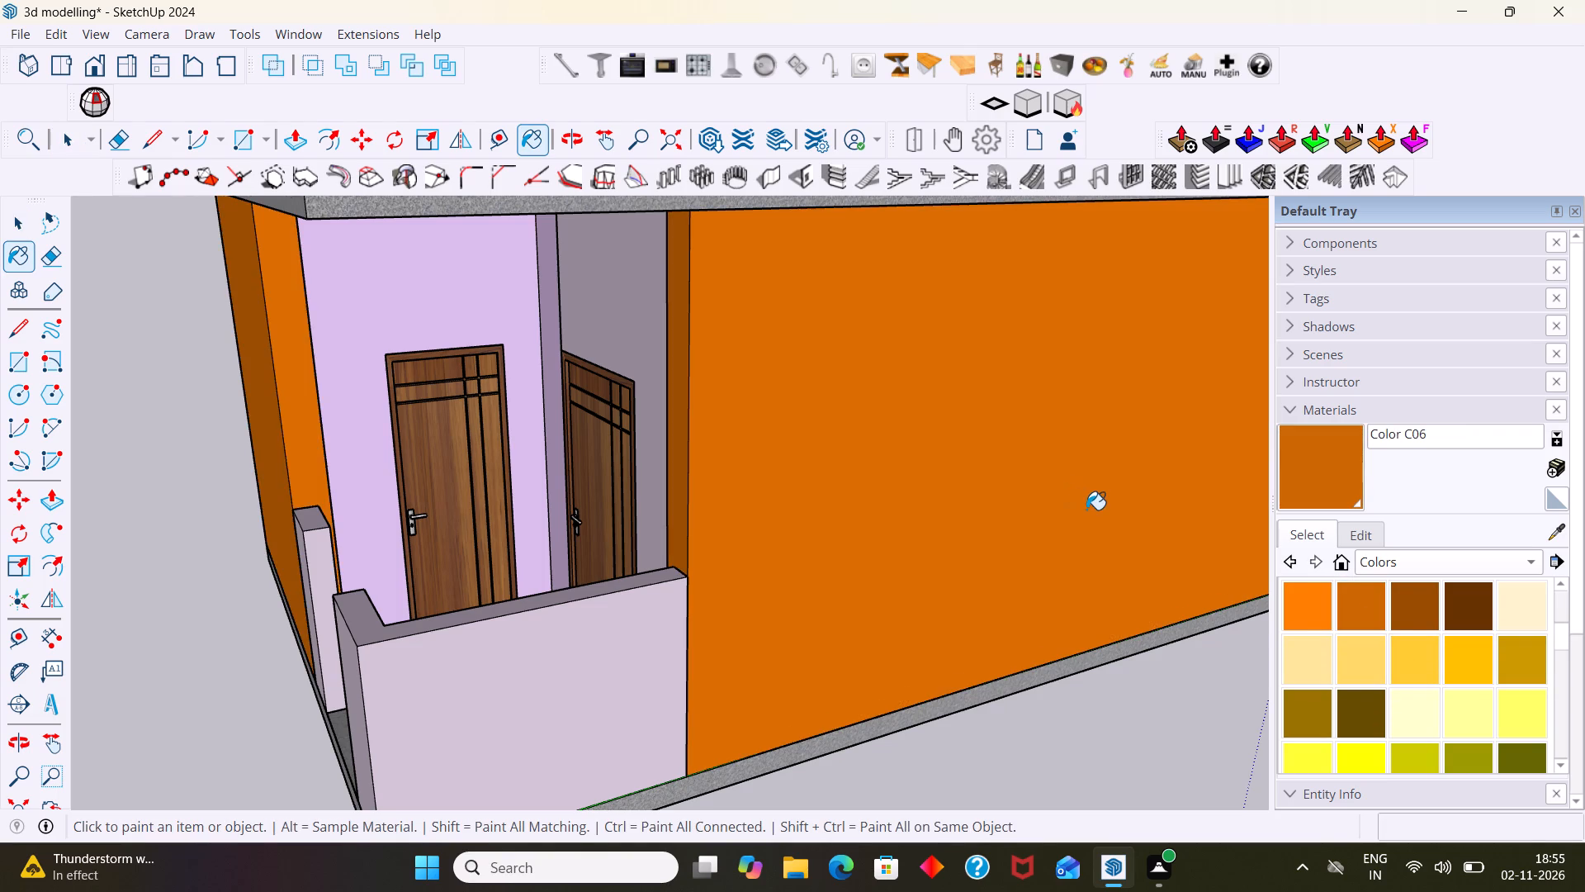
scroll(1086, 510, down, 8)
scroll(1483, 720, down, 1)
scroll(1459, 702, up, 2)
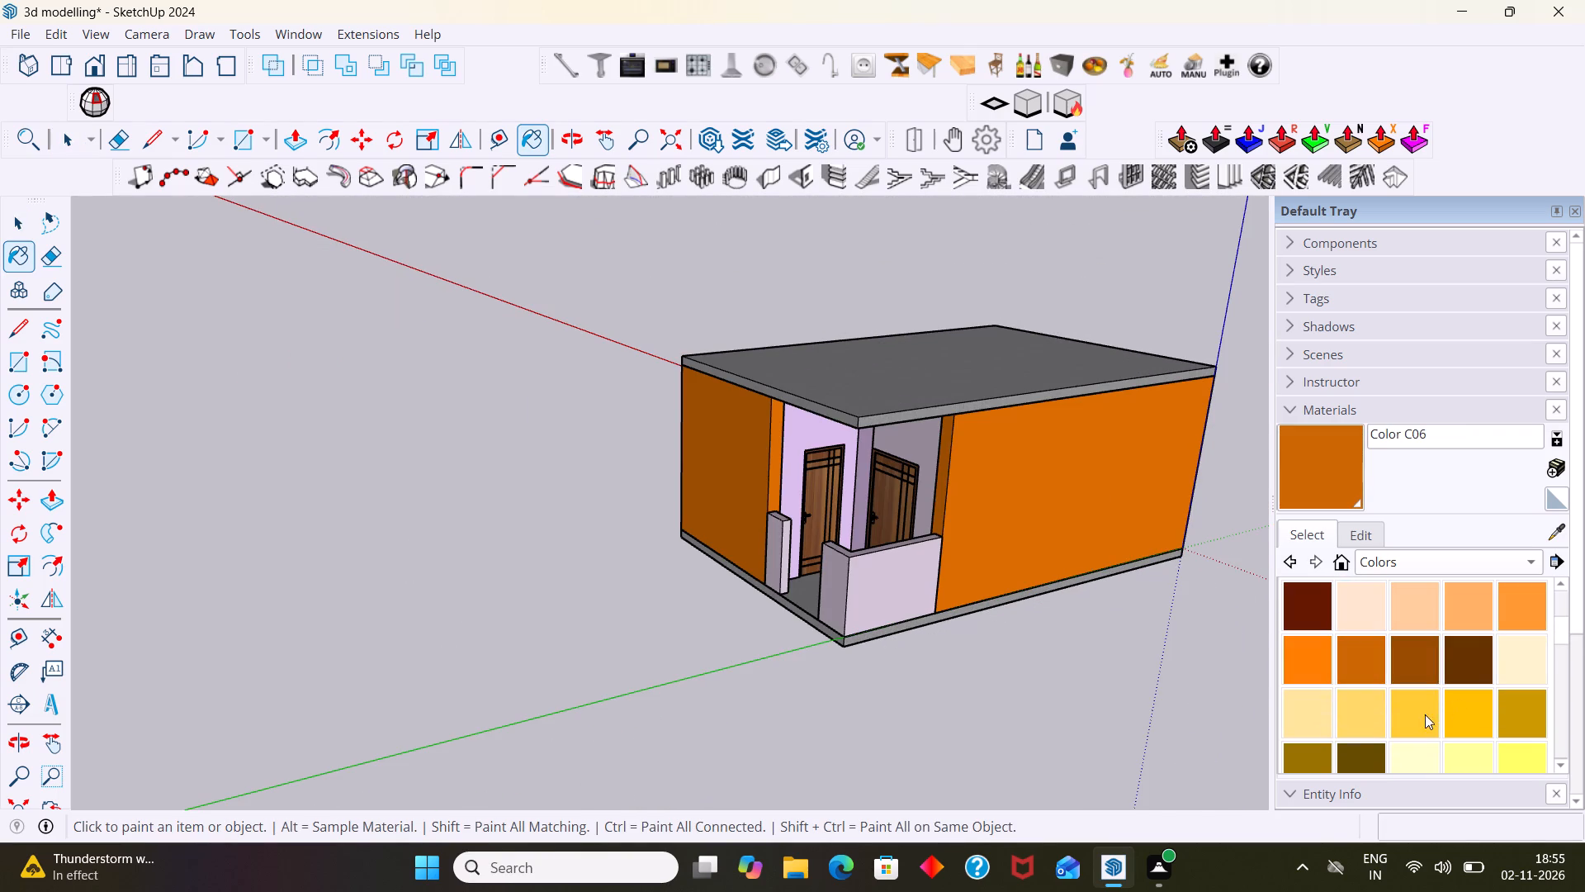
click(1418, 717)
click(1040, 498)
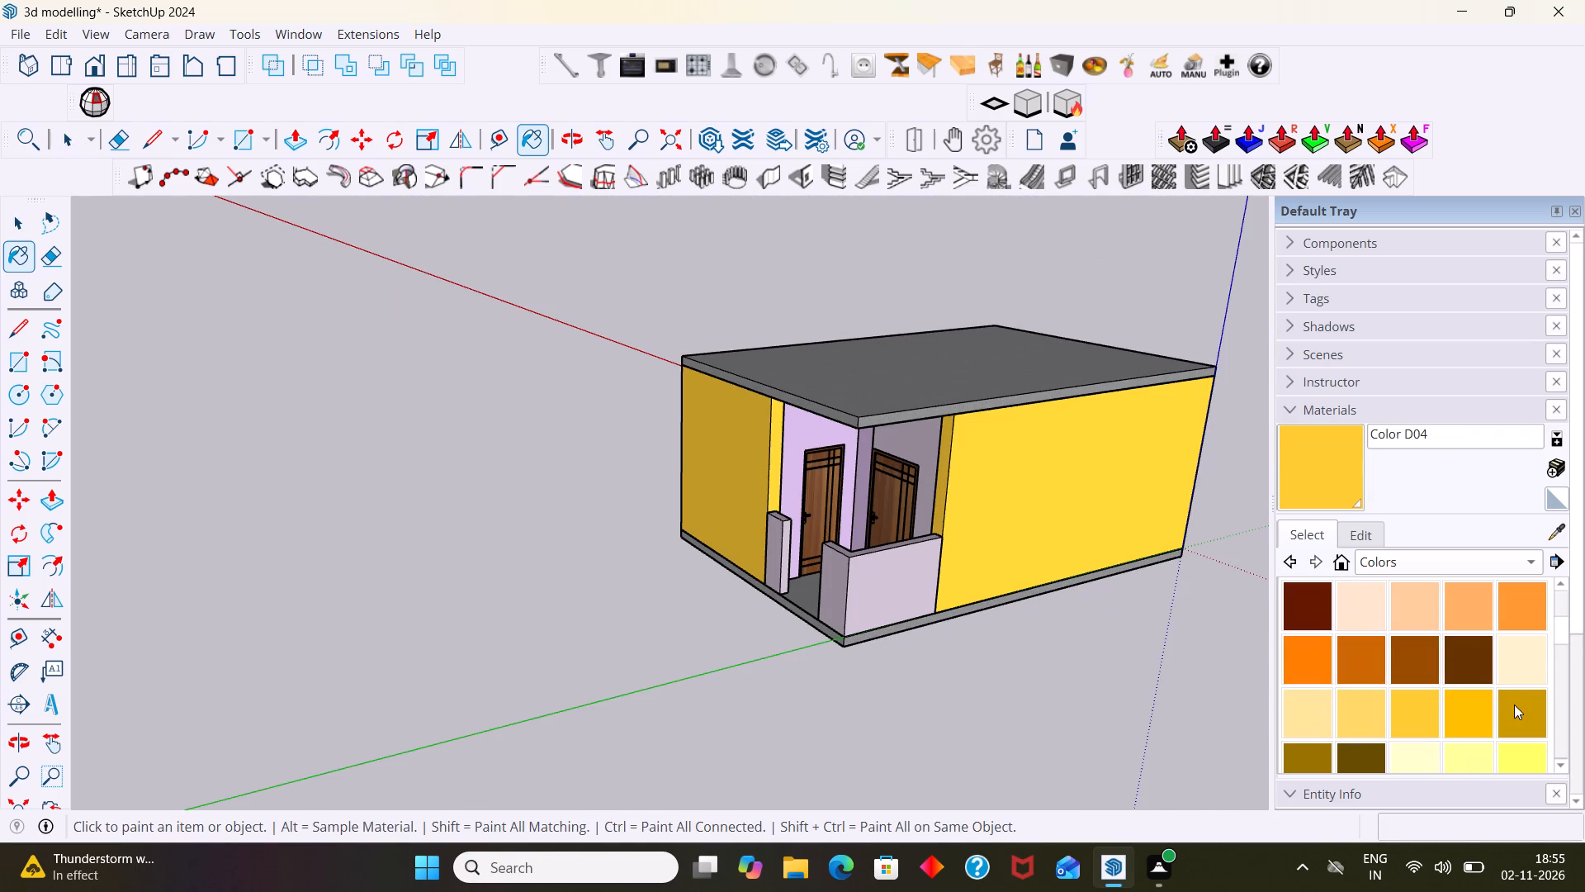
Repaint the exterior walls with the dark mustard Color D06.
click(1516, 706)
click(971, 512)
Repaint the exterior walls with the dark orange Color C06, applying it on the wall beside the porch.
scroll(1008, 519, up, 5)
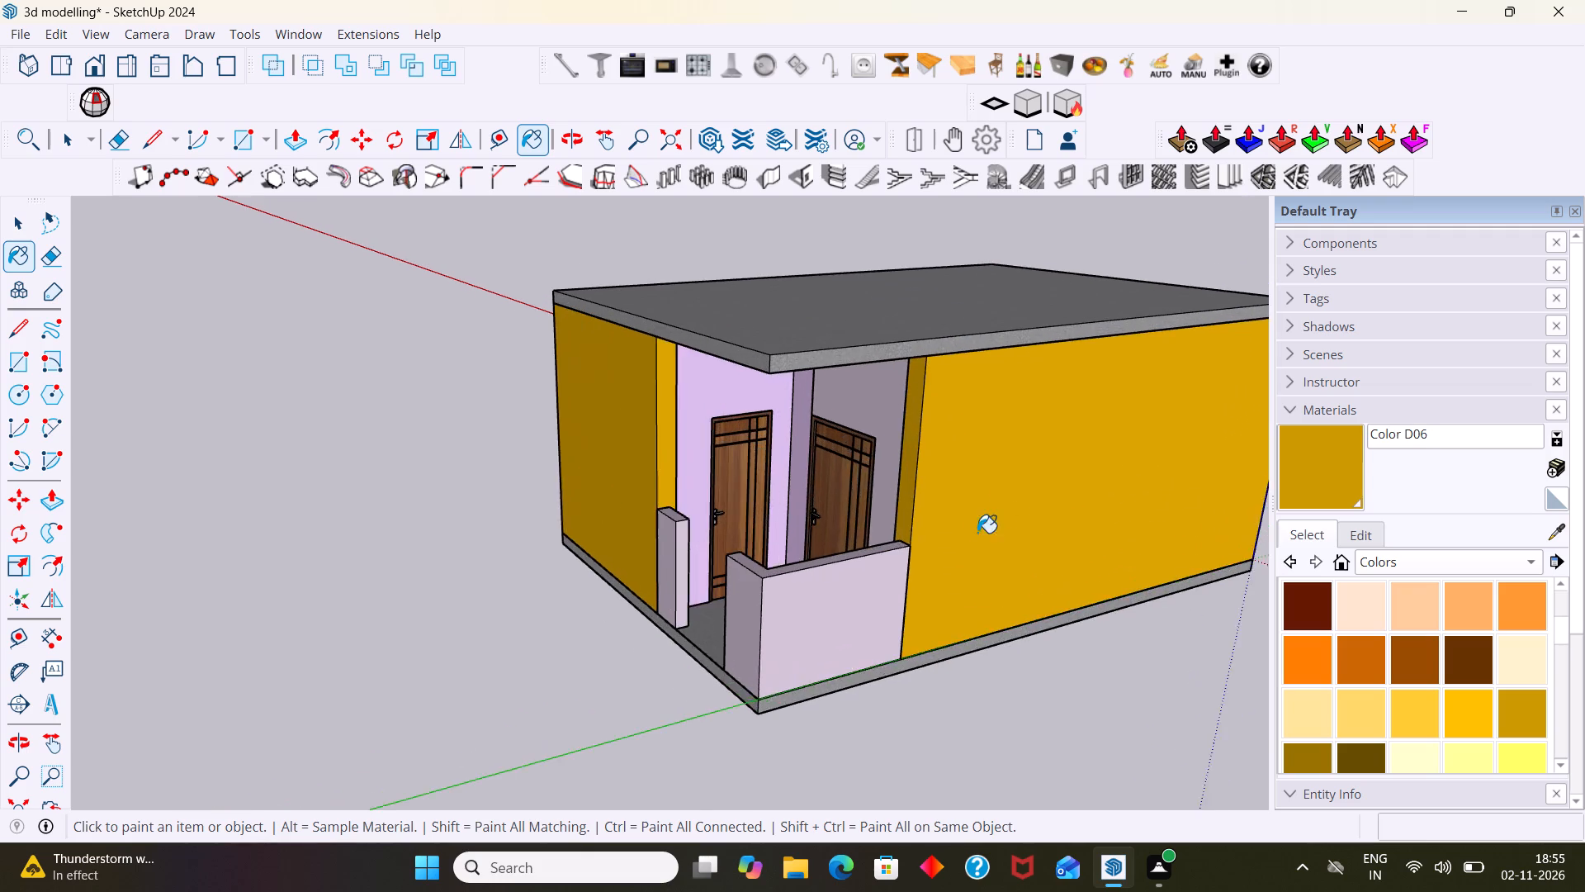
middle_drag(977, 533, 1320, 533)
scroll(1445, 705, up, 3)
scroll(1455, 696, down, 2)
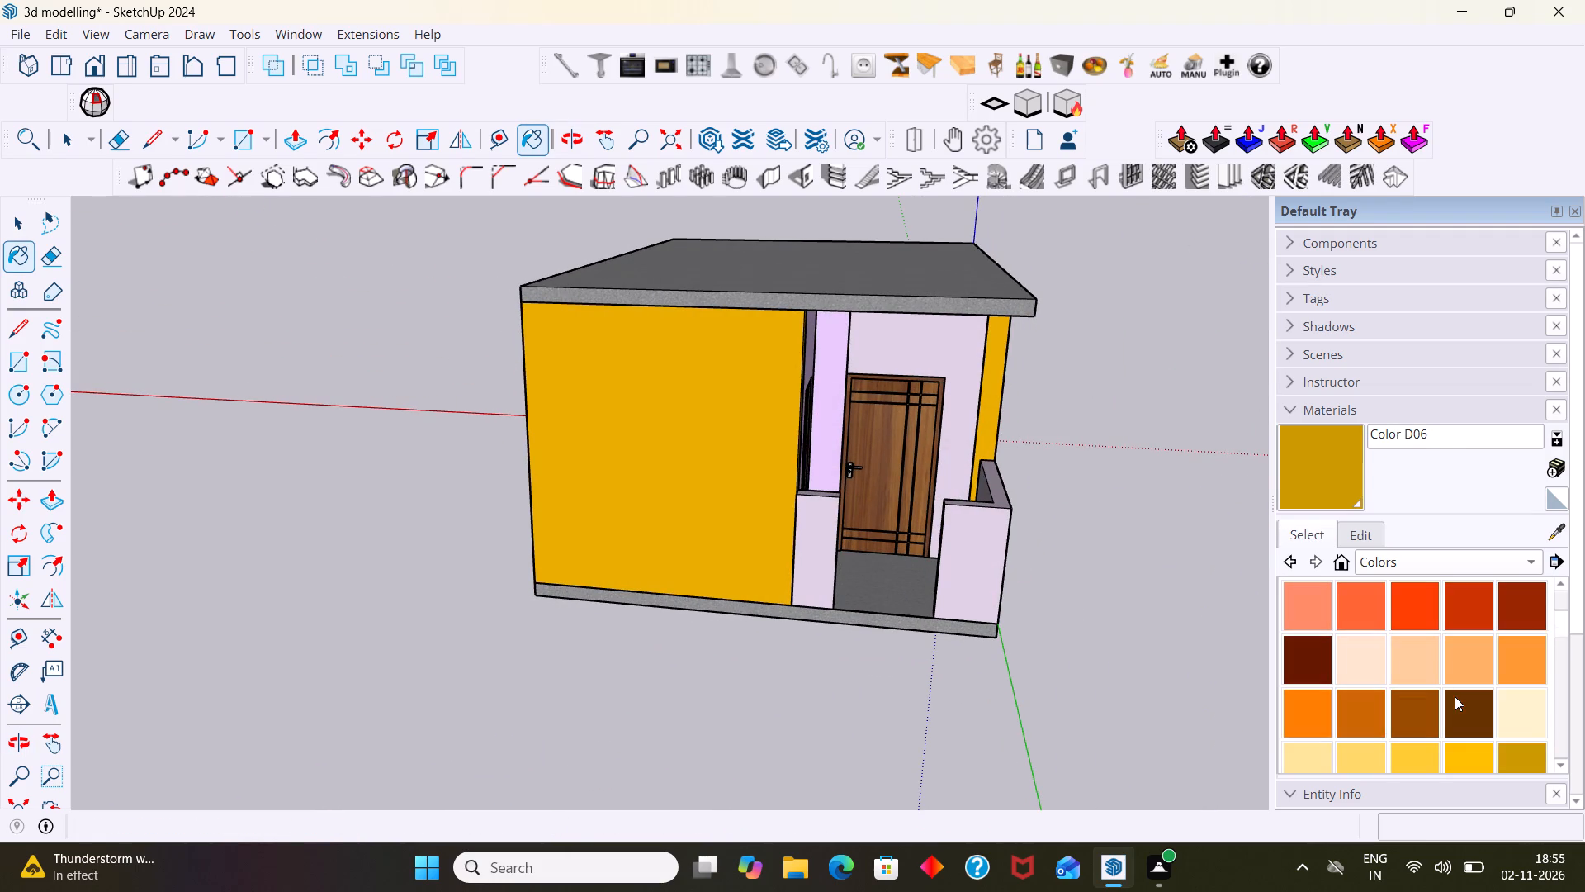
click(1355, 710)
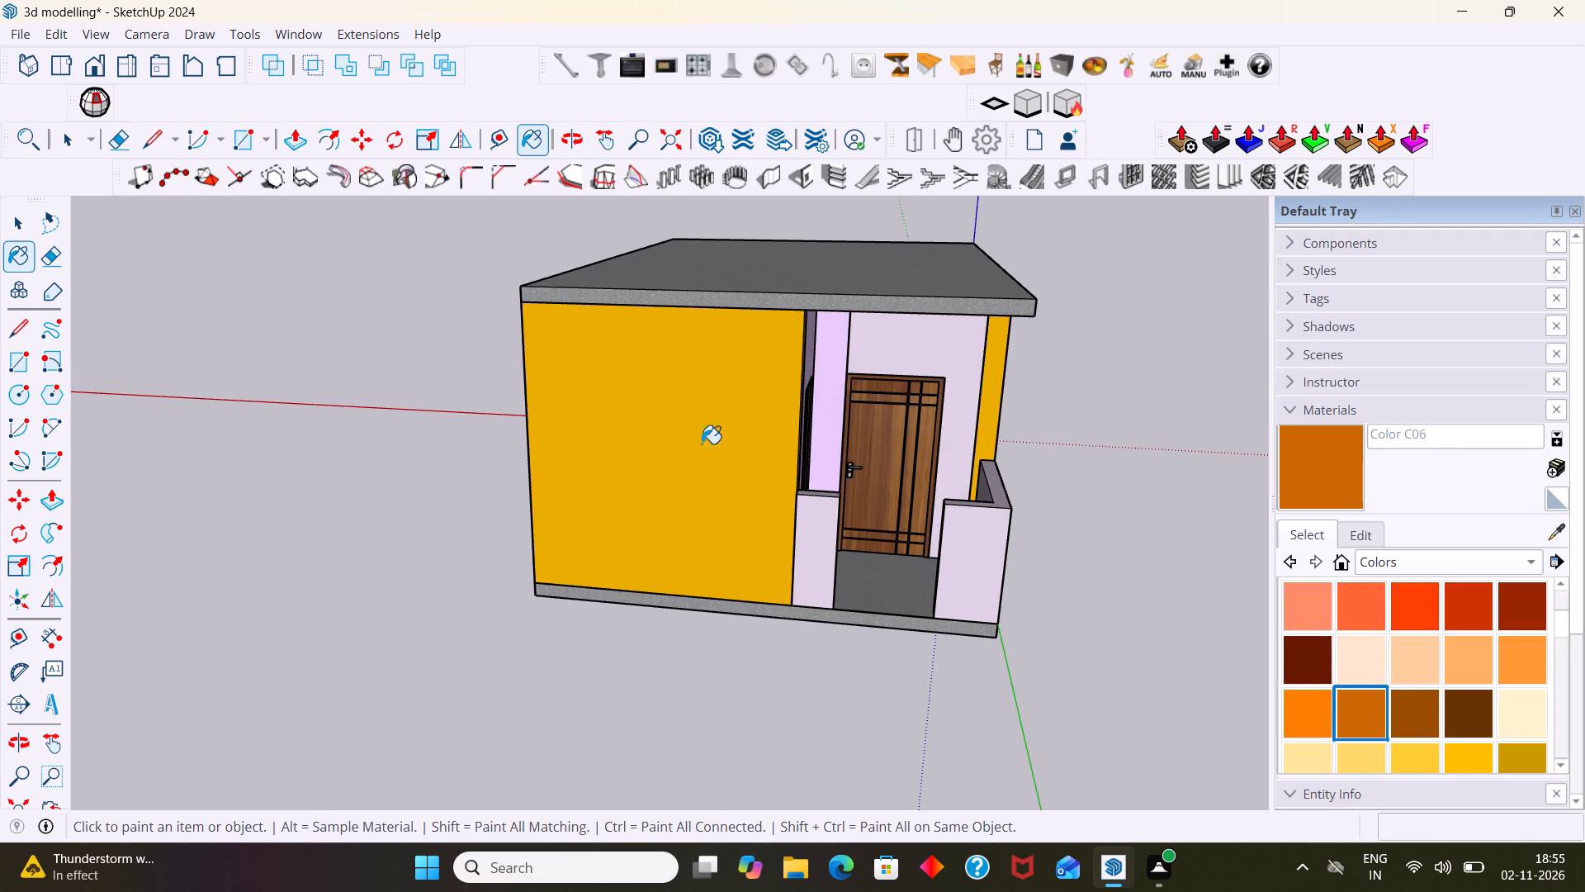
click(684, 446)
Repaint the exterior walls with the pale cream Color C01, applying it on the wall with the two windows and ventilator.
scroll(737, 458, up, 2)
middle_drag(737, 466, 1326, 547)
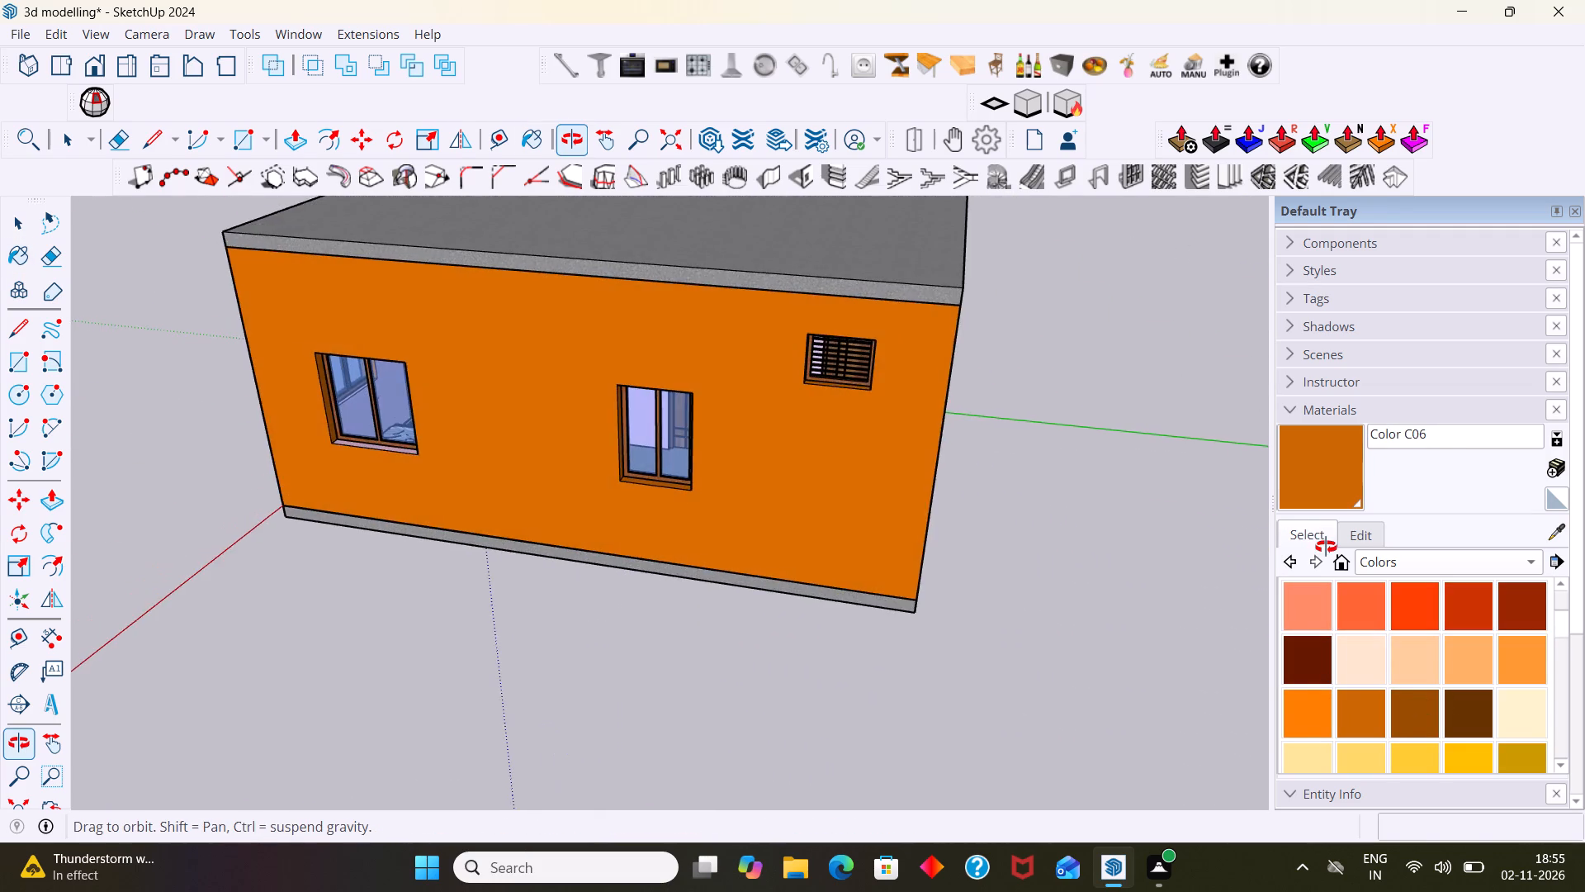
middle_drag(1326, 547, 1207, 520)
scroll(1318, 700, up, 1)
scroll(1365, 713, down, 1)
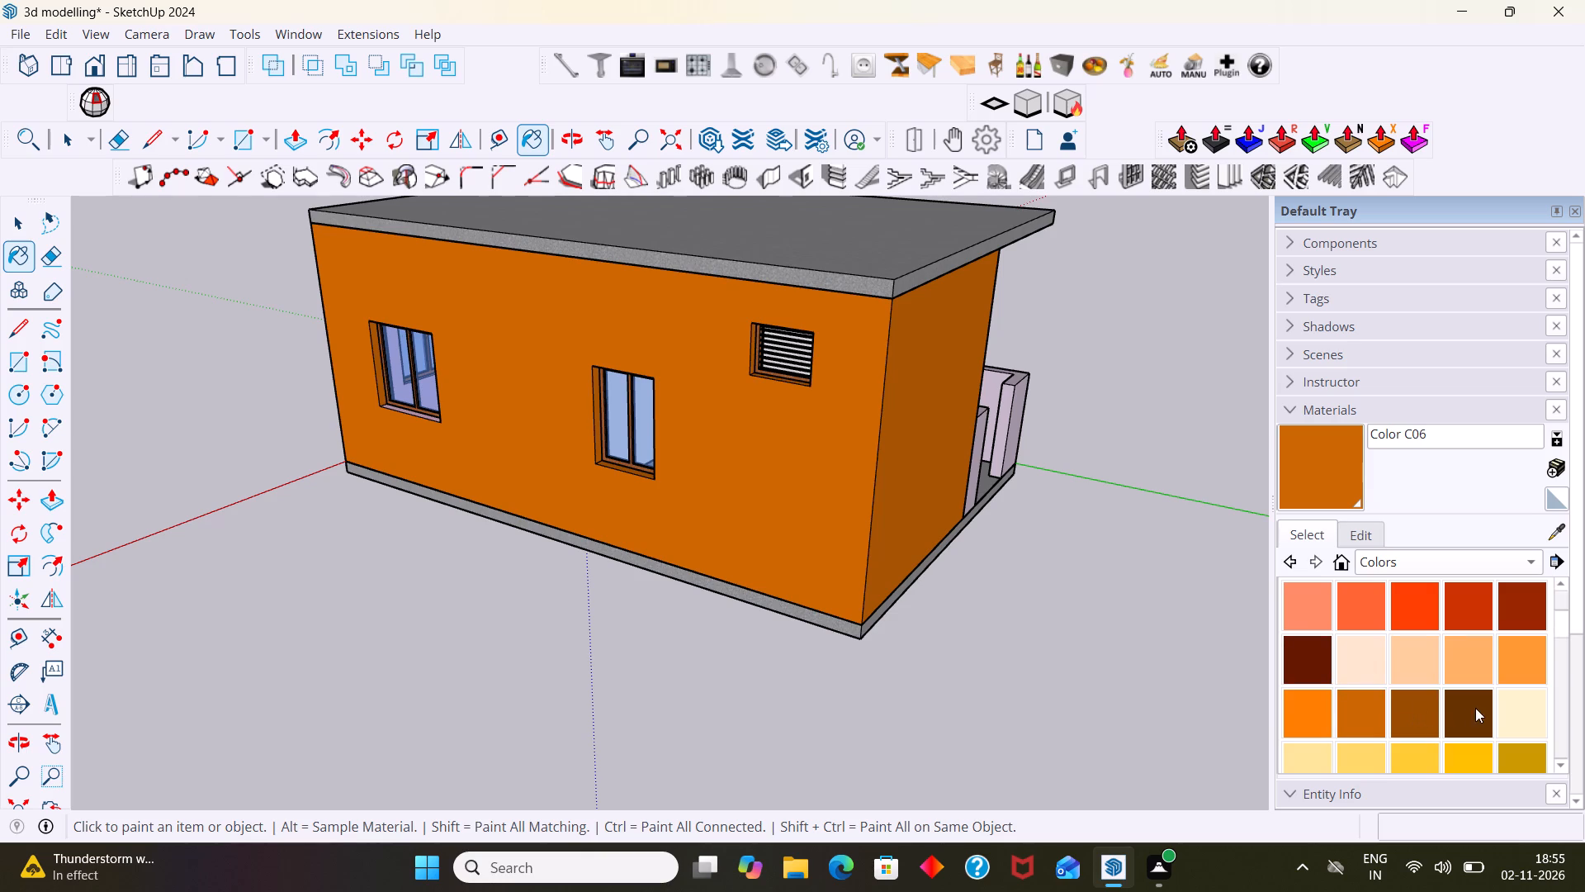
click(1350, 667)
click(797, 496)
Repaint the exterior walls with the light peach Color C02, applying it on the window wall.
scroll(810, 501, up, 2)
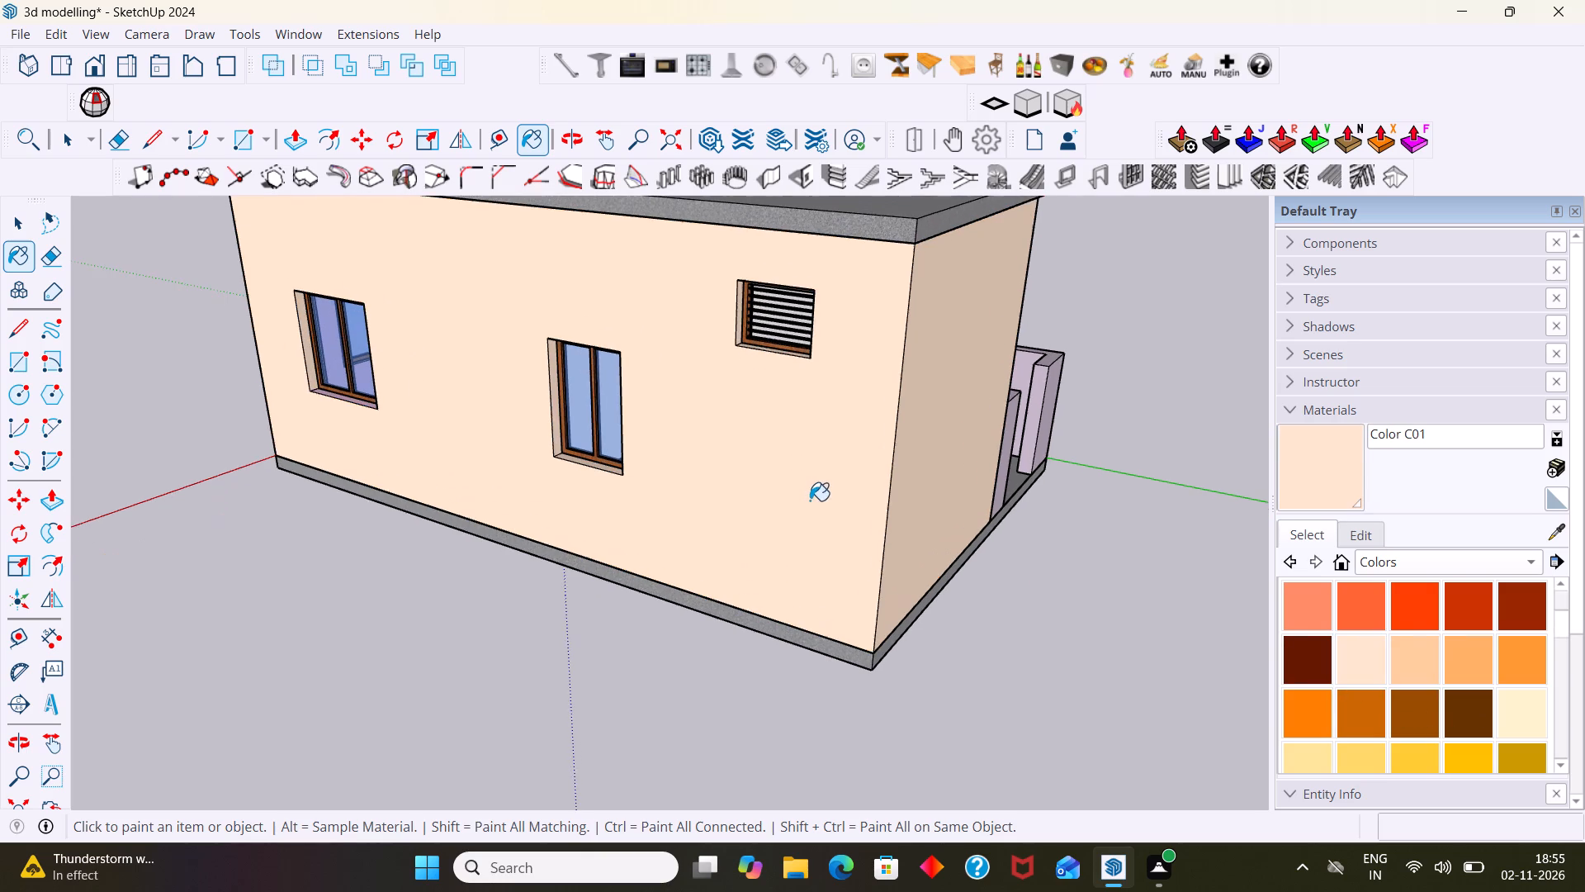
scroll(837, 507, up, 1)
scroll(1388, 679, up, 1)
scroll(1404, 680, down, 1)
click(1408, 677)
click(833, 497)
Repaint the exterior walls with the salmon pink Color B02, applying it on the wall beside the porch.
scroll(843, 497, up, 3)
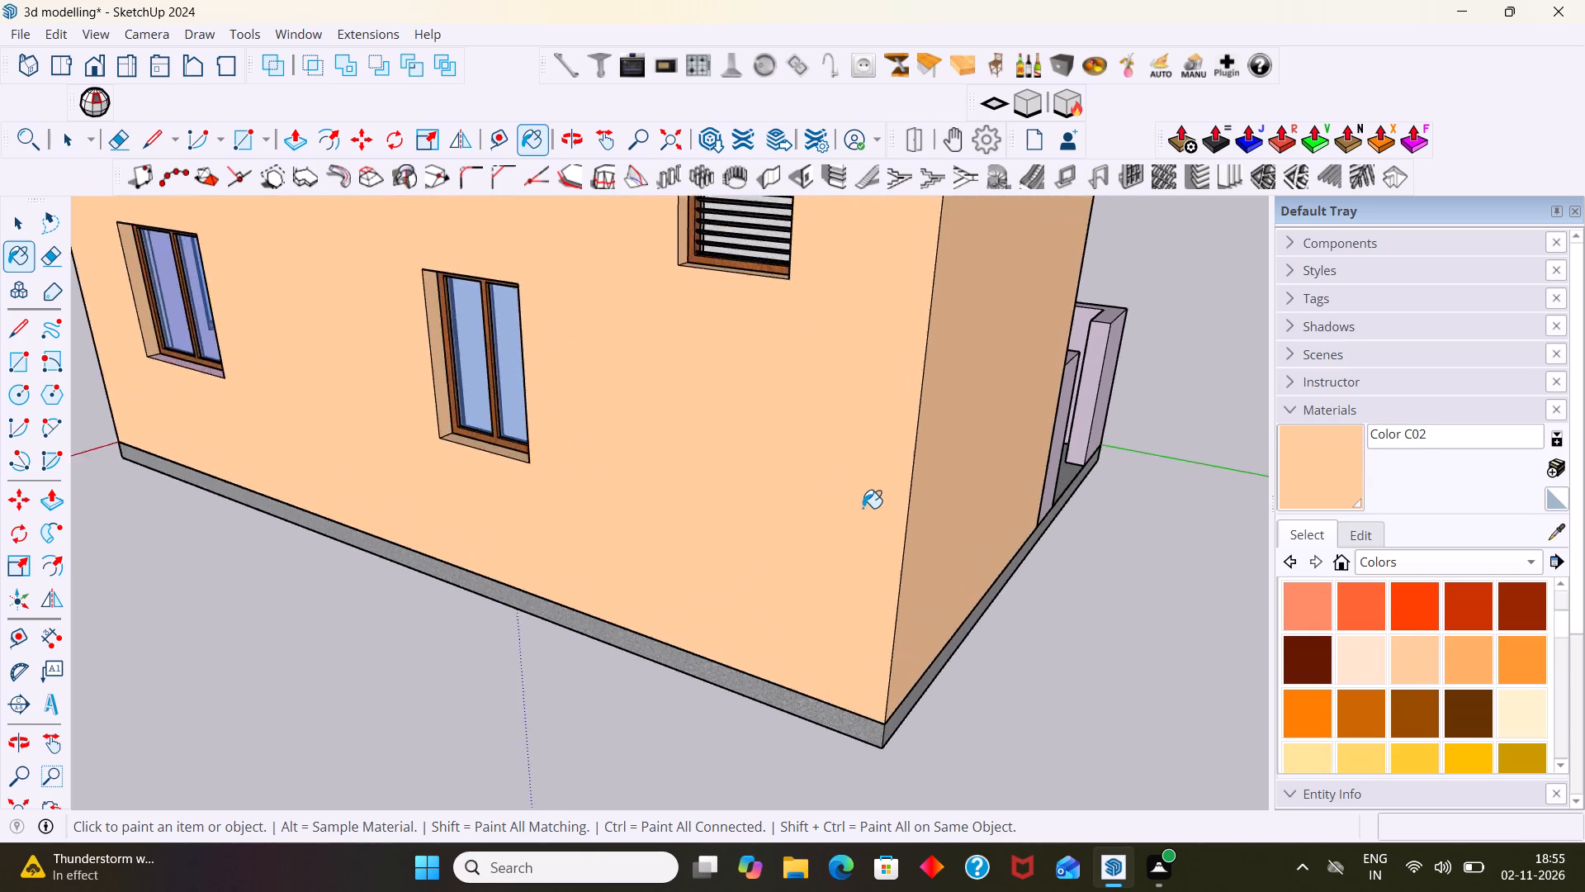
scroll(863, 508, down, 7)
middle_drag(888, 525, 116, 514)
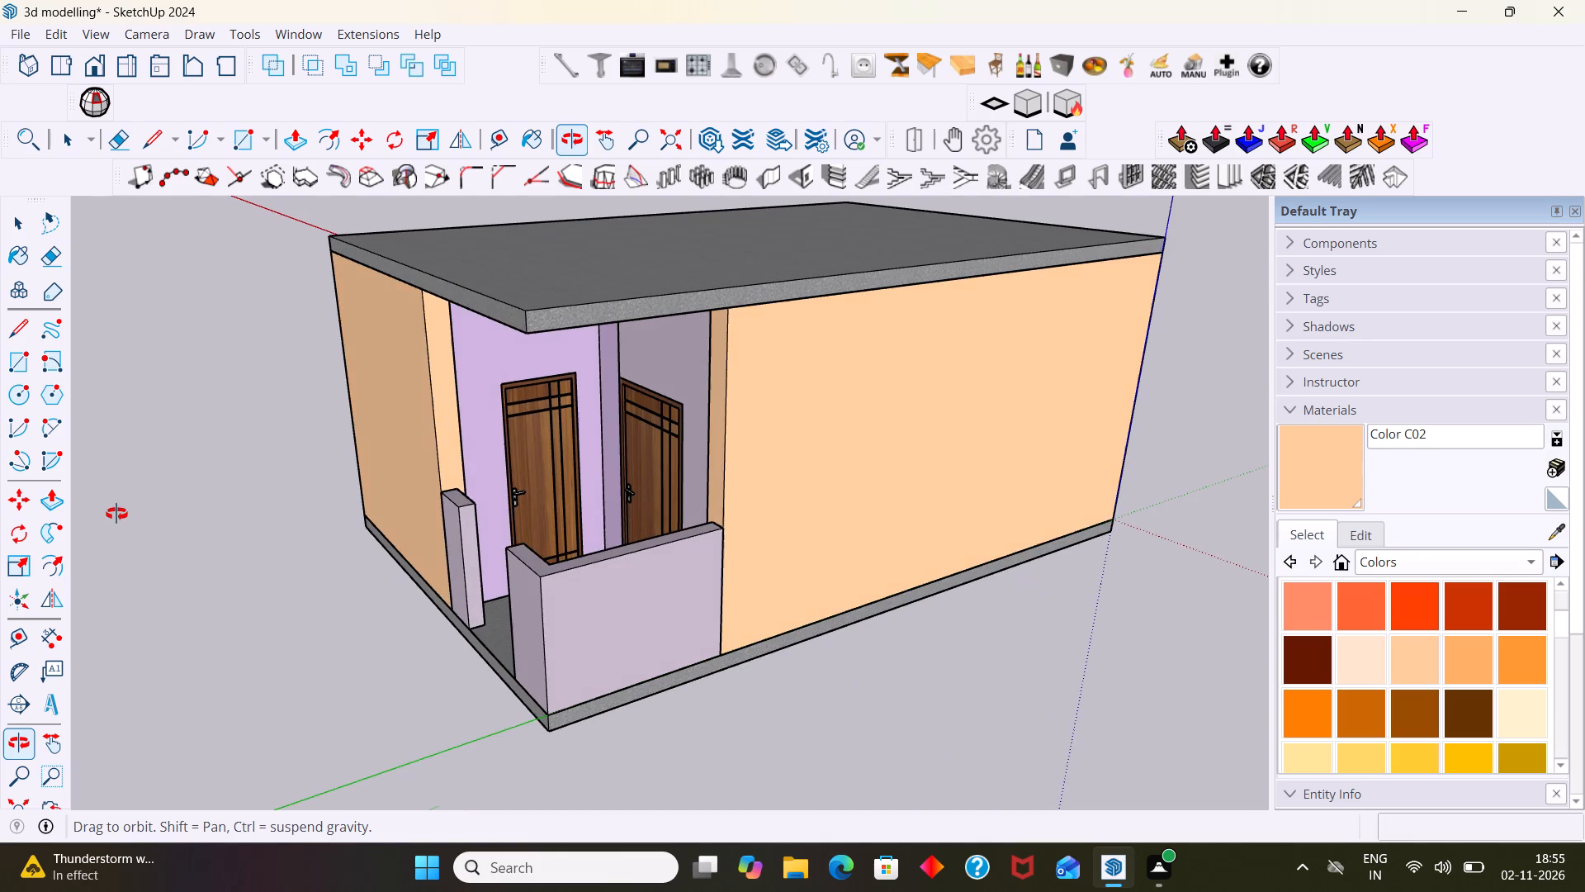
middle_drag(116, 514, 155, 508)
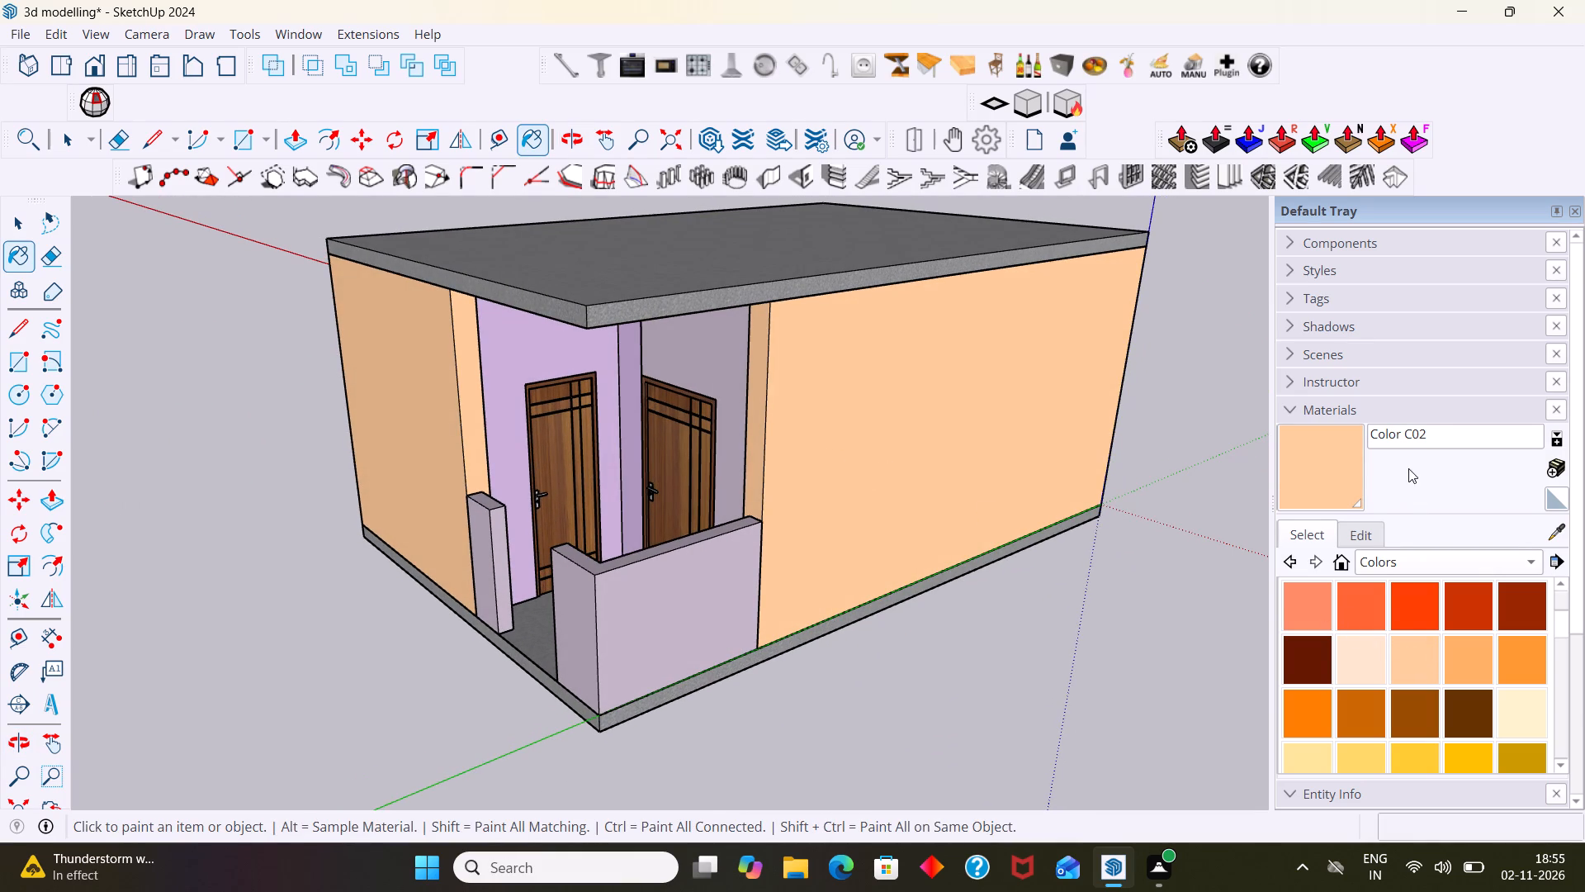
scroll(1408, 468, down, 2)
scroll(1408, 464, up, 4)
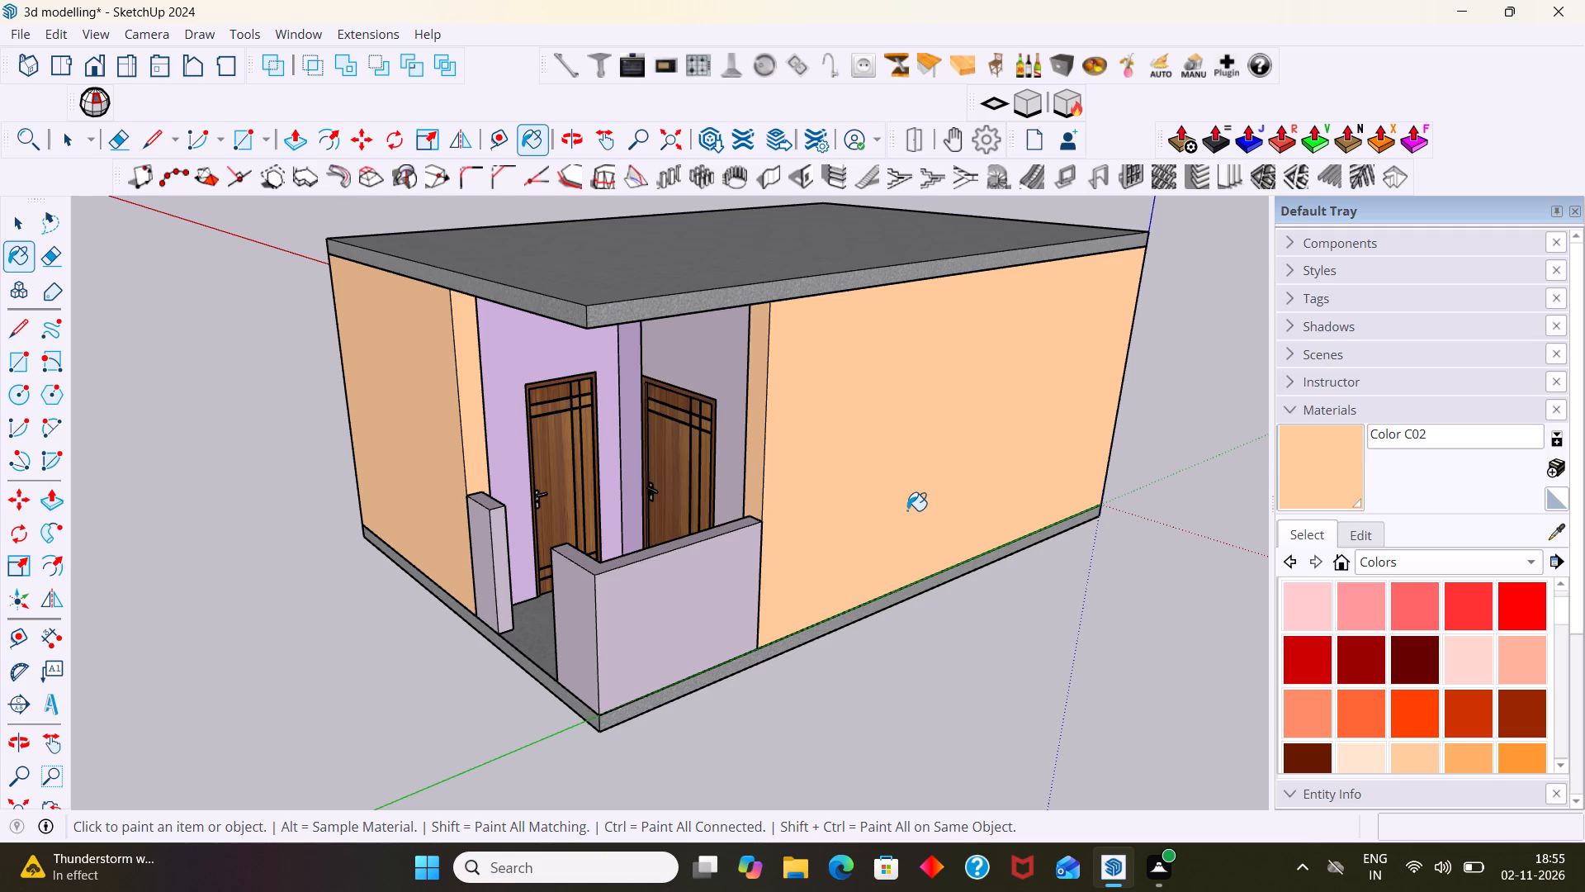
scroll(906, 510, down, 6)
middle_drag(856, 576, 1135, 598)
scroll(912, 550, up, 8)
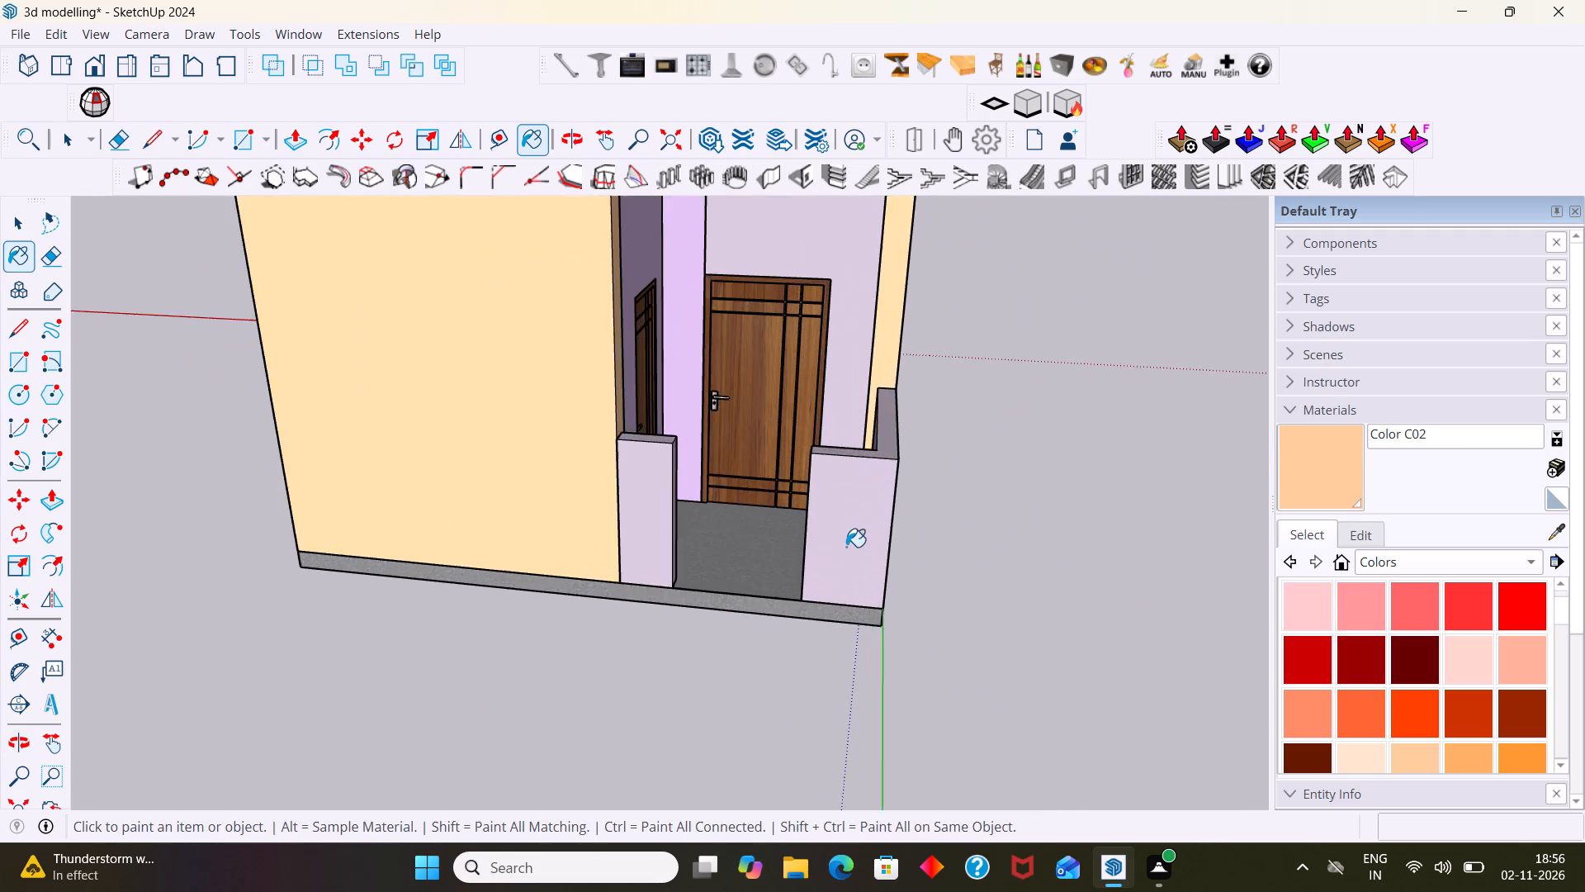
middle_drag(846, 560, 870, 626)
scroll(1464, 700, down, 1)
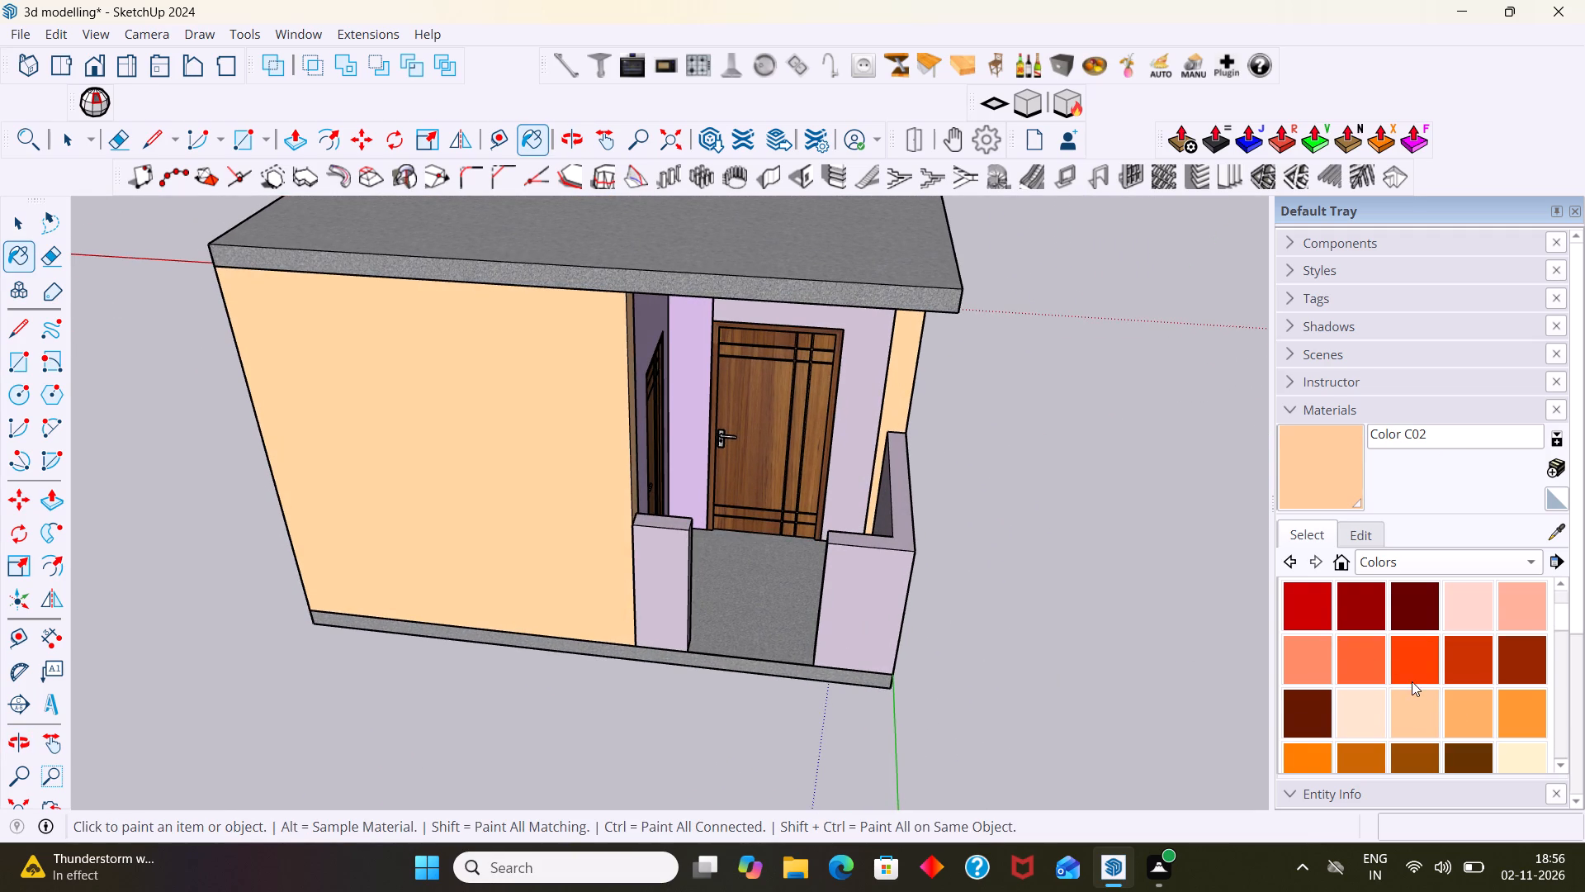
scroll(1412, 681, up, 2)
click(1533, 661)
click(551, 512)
Examine the painted exterior walls around the windows, the outer door and the porch.
scroll(552, 515, up, 1)
middle_drag(552, 521, 1078, 500)
scroll(867, 501, up, 2)
scroll(859, 504, down, 10)
middle_drag(848, 534, 847, 534)
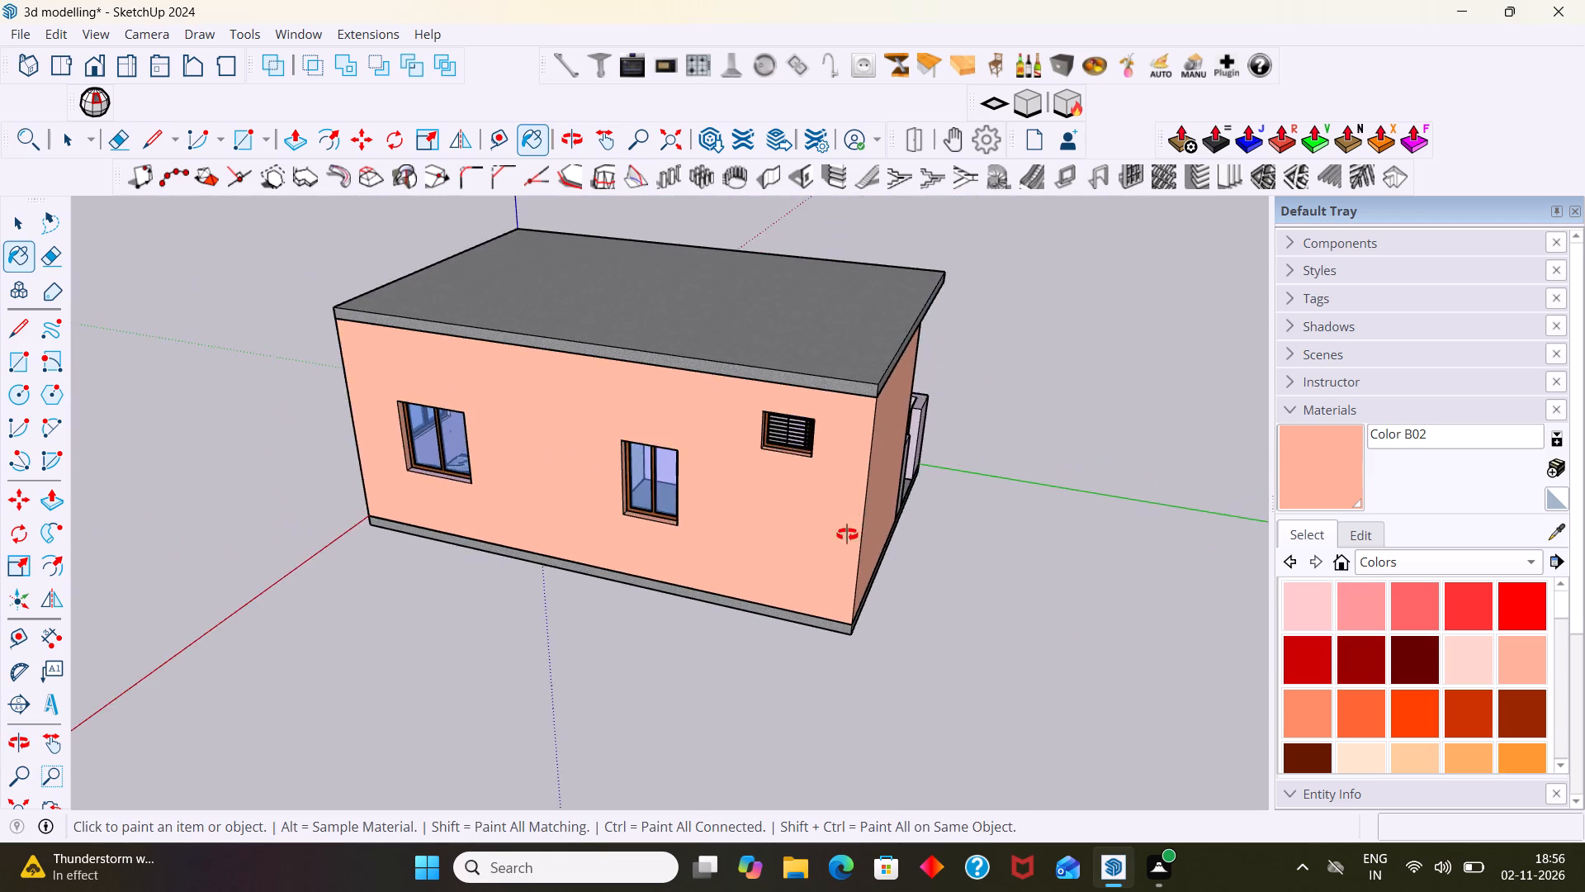
middle_drag(847, 534, 1542, 456)
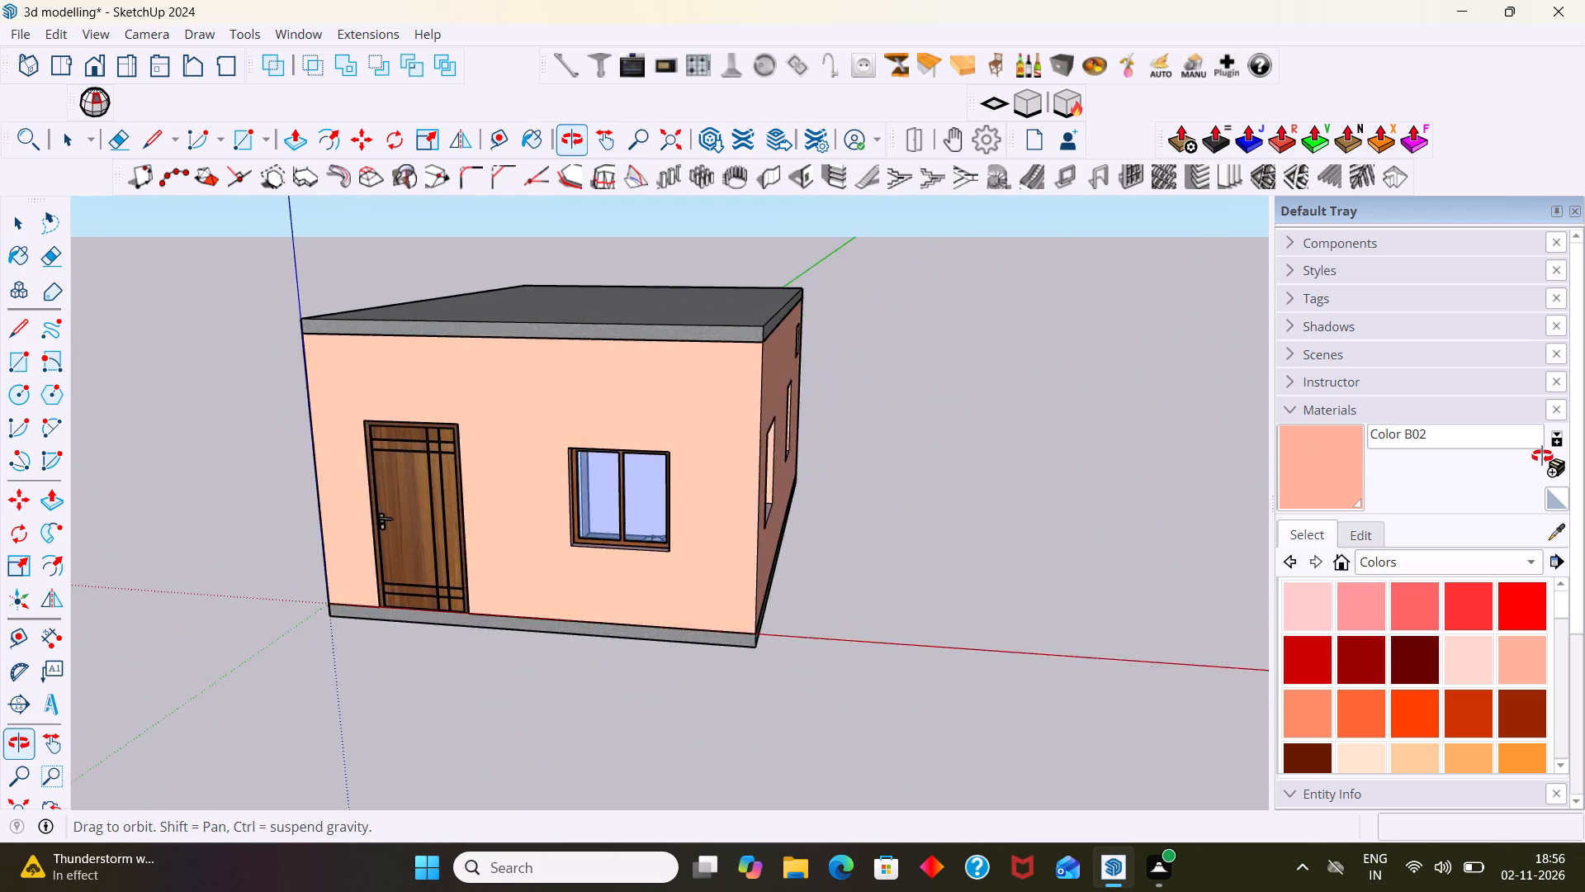
middle_drag(1542, 456, 283, 491)
scroll(606, 486, up, 4)
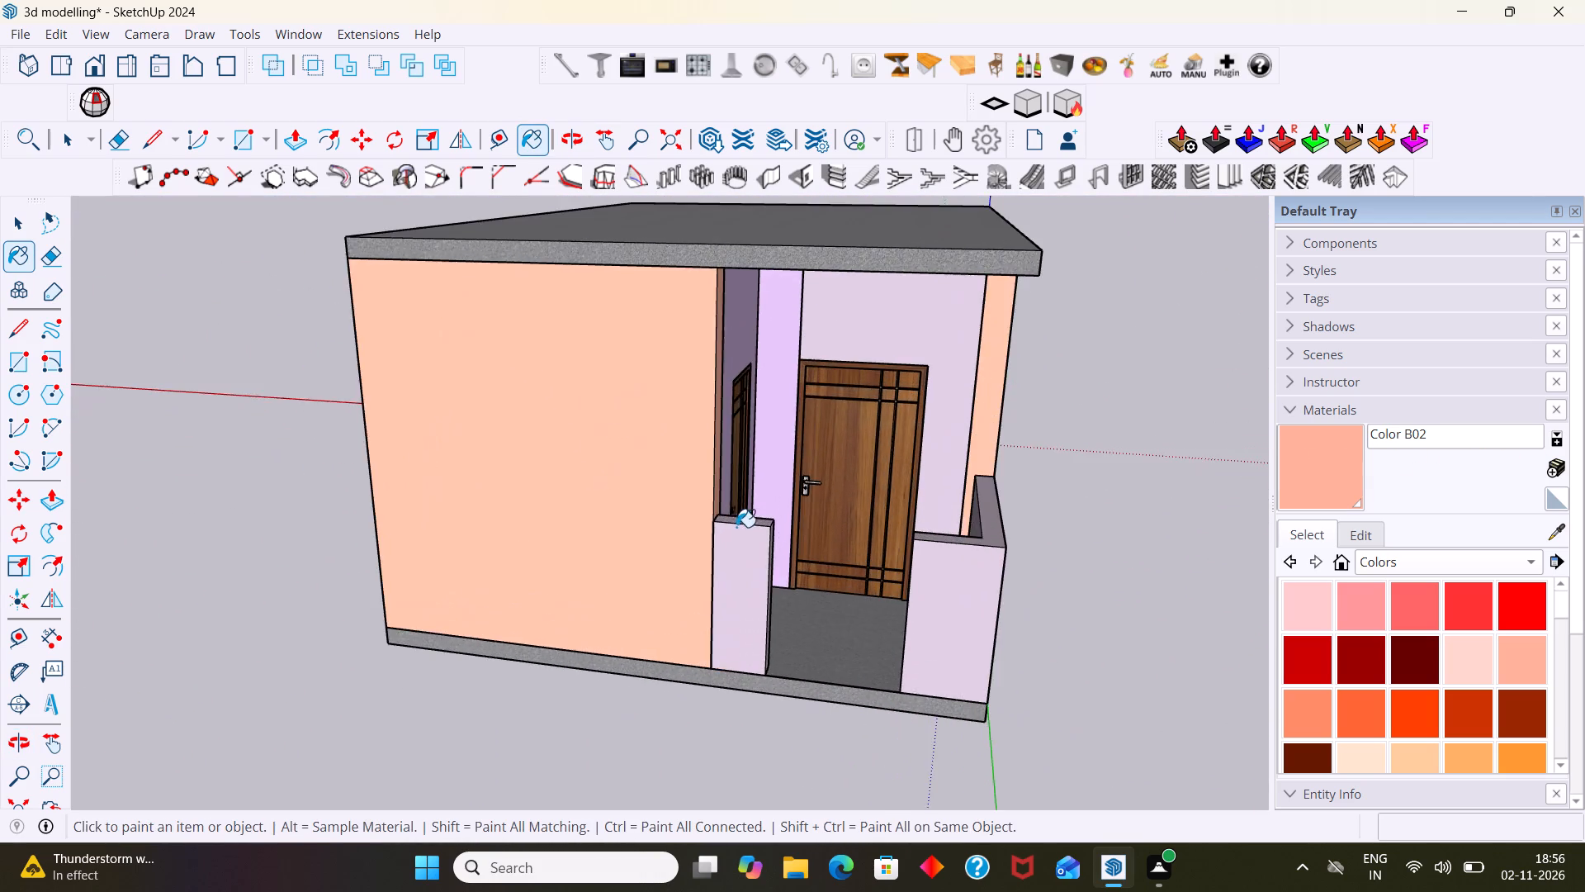
Repaint the exterior walls with the light peach Color C02, applying it on the wall beside the porch.
scroll(787, 533, down, 6)
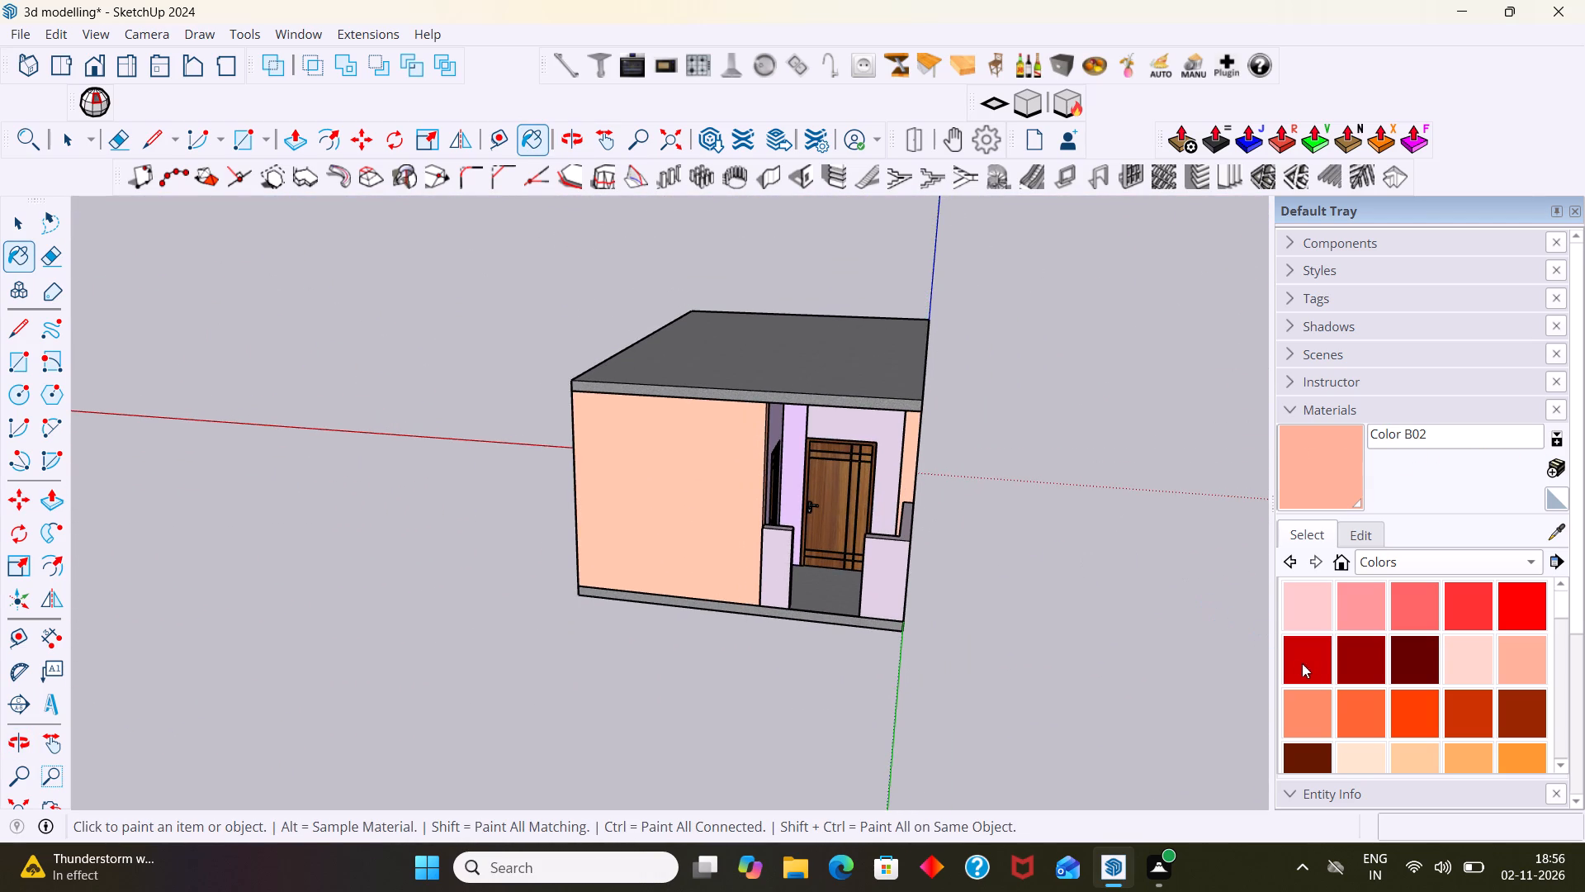
scroll(1336, 700, up, 1)
scroll(1335, 711, down, 1)
scroll(1455, 678, up, 6)
scroll(1460, 612, up, 3)
scroll(1416, 624, down, 2)
scroll(1414, 636, up, 2)
scroll(1465, 665, down, 2)
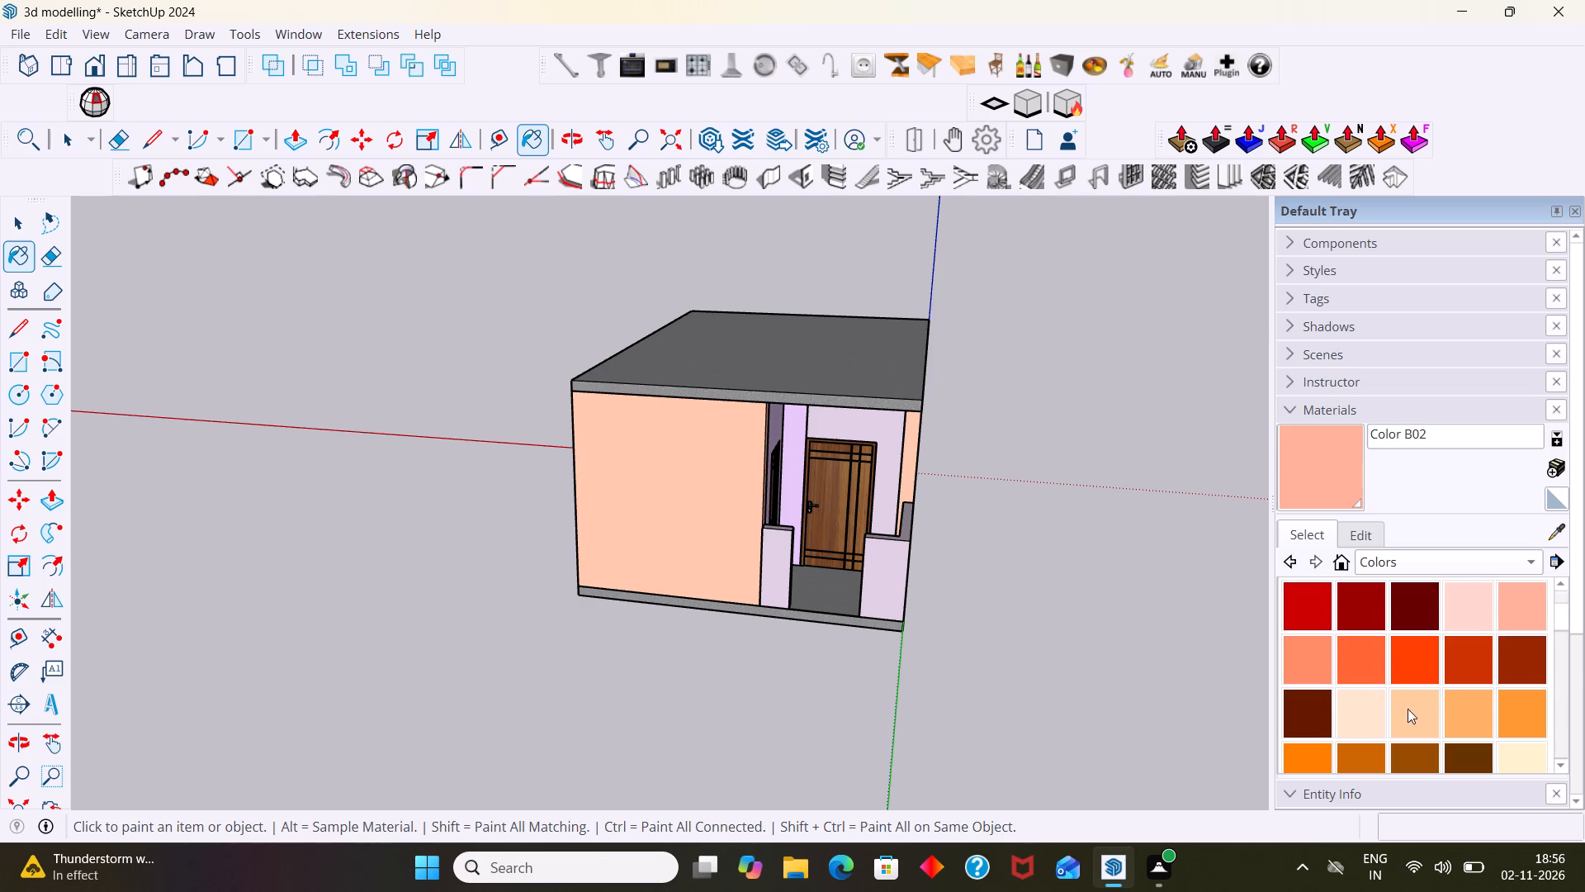
click(1380, 715)
click(1403, 709)
click(690, 519)
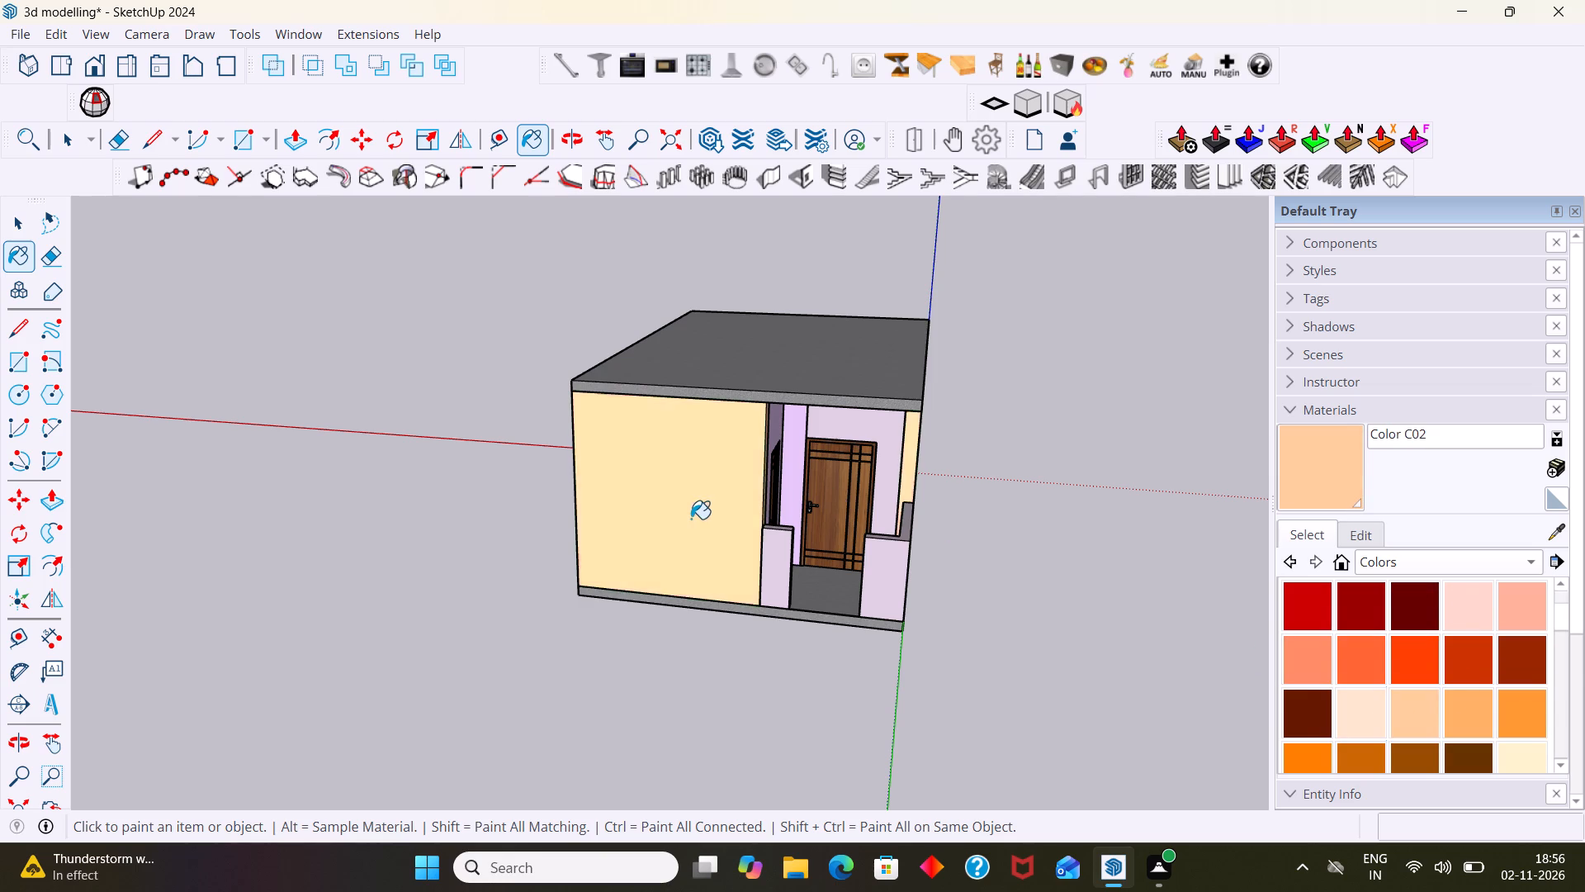
Examine the repainted exterior walls all around the house, including the window recesses, the porch and the outer door.
scroll(697, 519, up, 2)
middle_drag(706, 527, 1251, 537)
scroll(821, 493, up, 11)
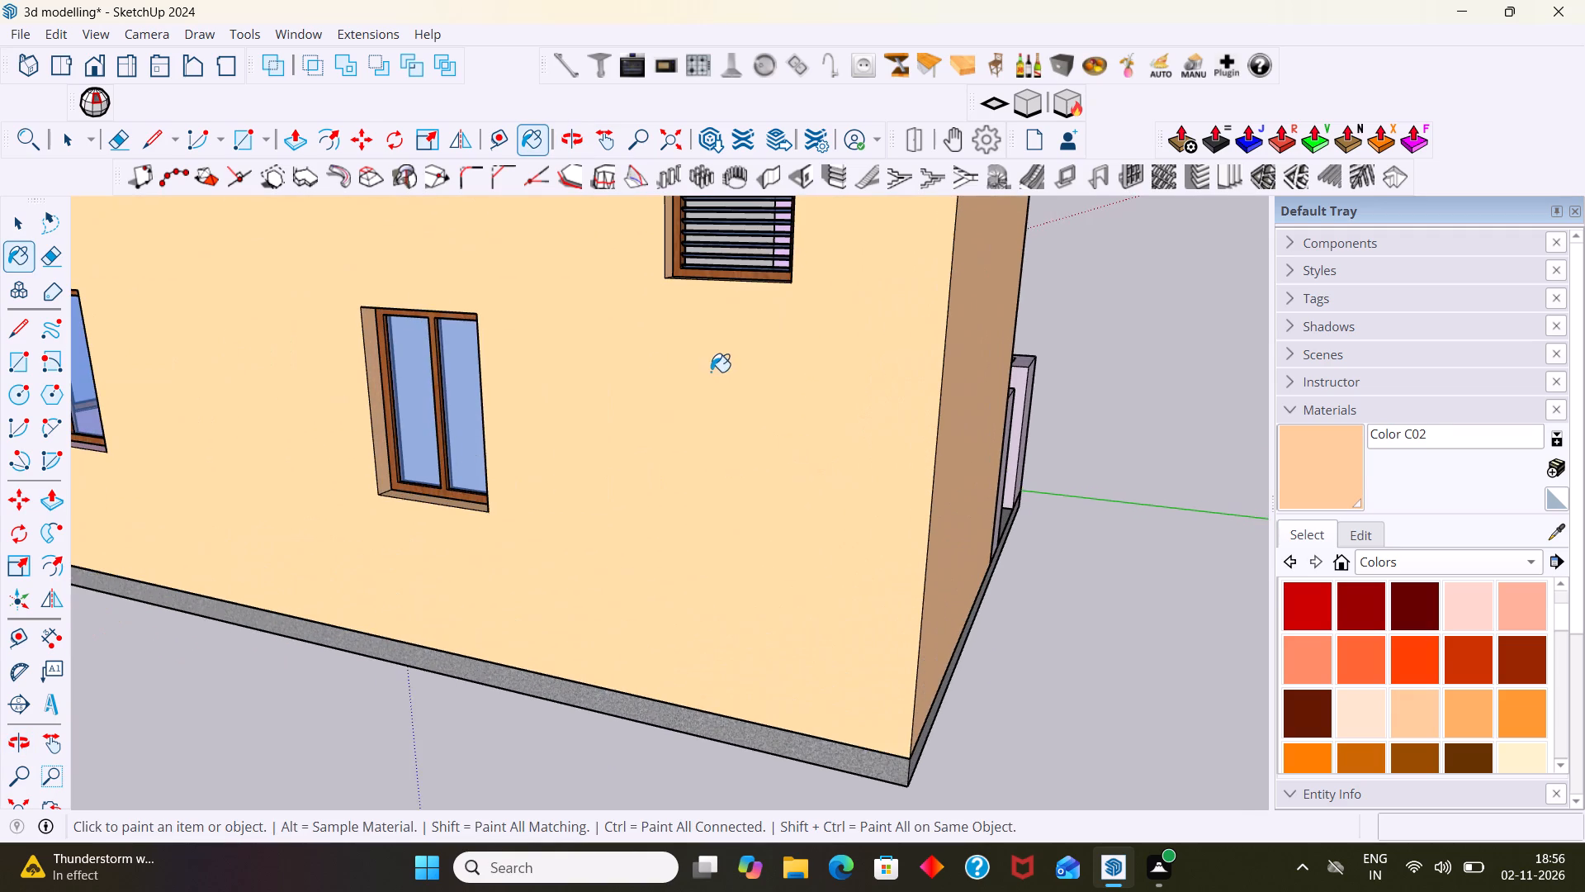
scroll(711, 372, up, 4)
middle_drag(722, 378, 799, 548)
scroll(819, 582, up, 15)
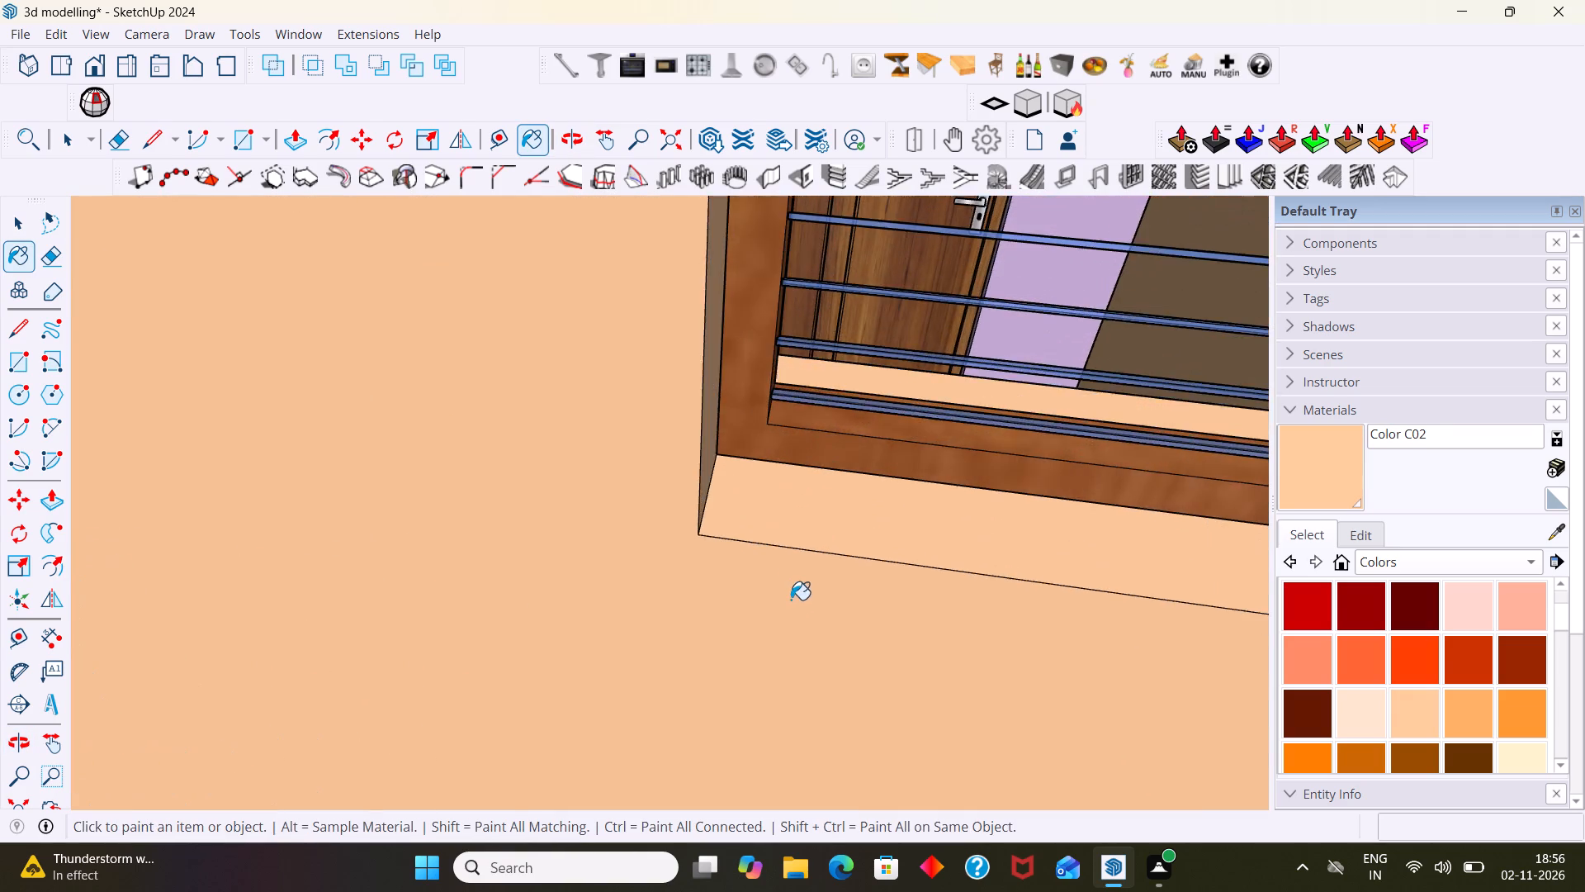
scroll(791, 600, up, 5)
middle_drag(807, 606, 609, 541)
scroll(618, 524, down, 14)
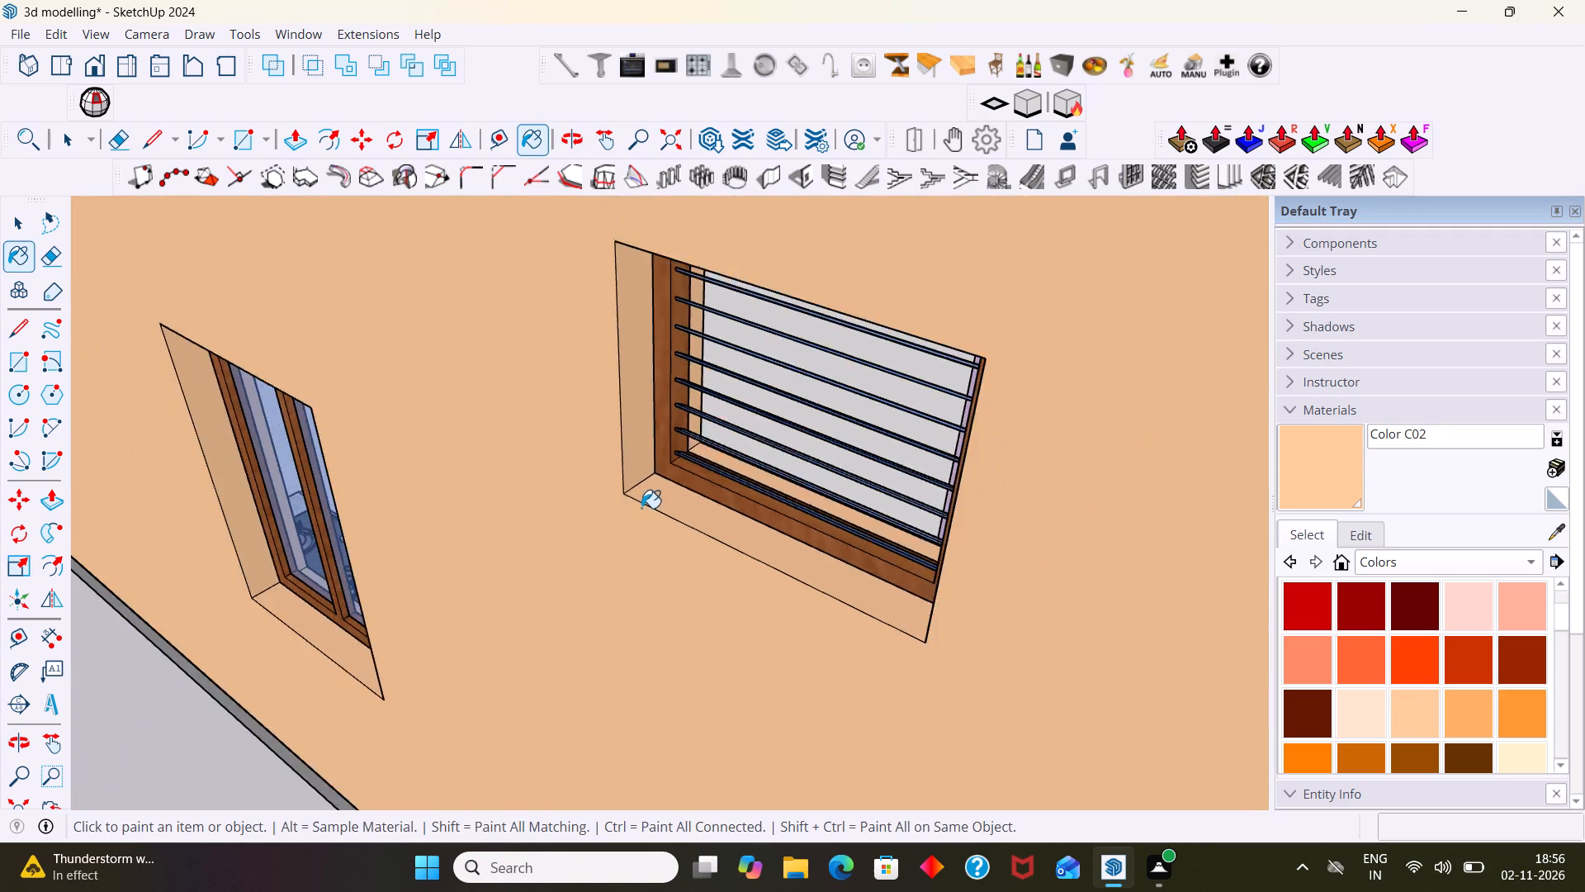
scroll(641, 508, down, 20)
scroll(641, 508, down, 3)
middle_drag(992, 566, 568, 534)
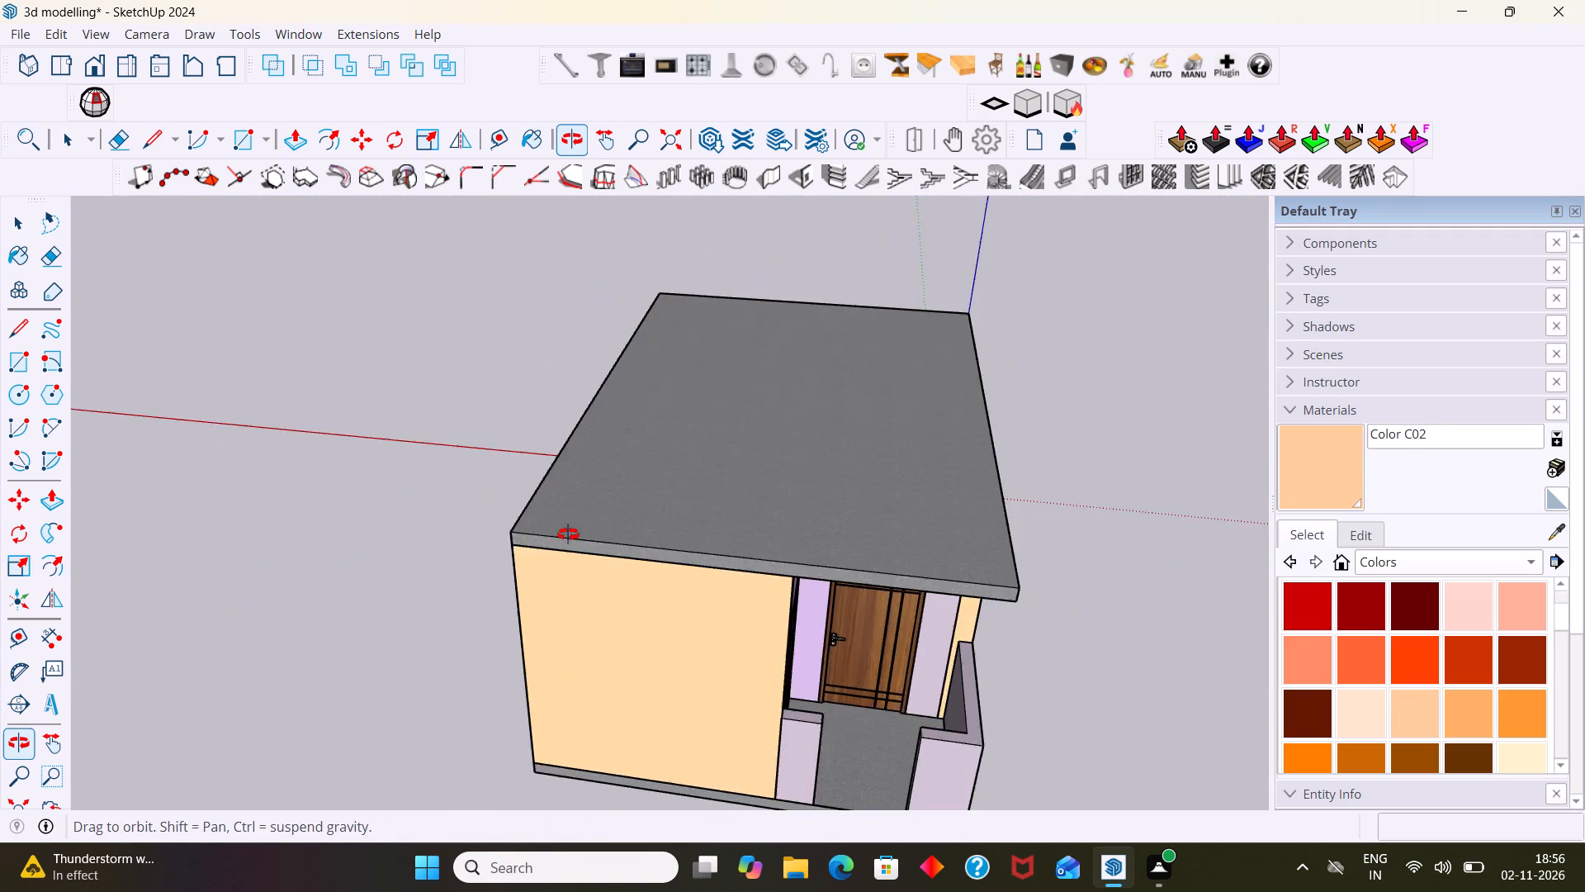
middle_drag(568, 534, 664, 396)
scroll(770, 462, up, 1)
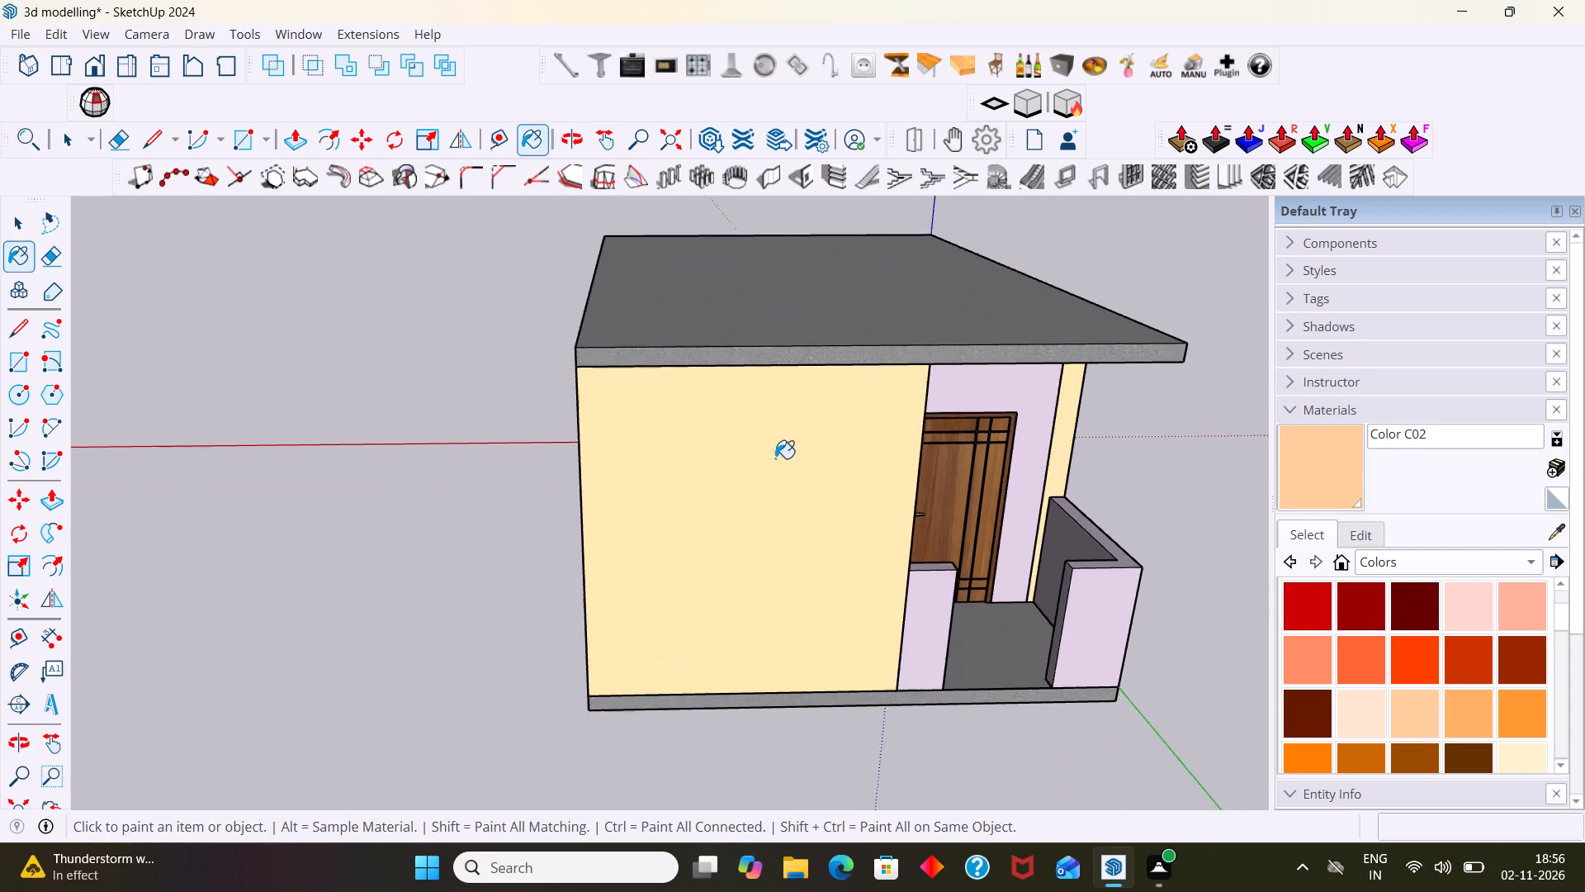
scroll(775, 458, up, 4)
middle_drag(849, 515, 672, 557)
scroll(807, 545, down, 3)
middle_drag(812, 543, 750, 380)
scroll(755, 383, up, 2)
middle_click(754, 412)
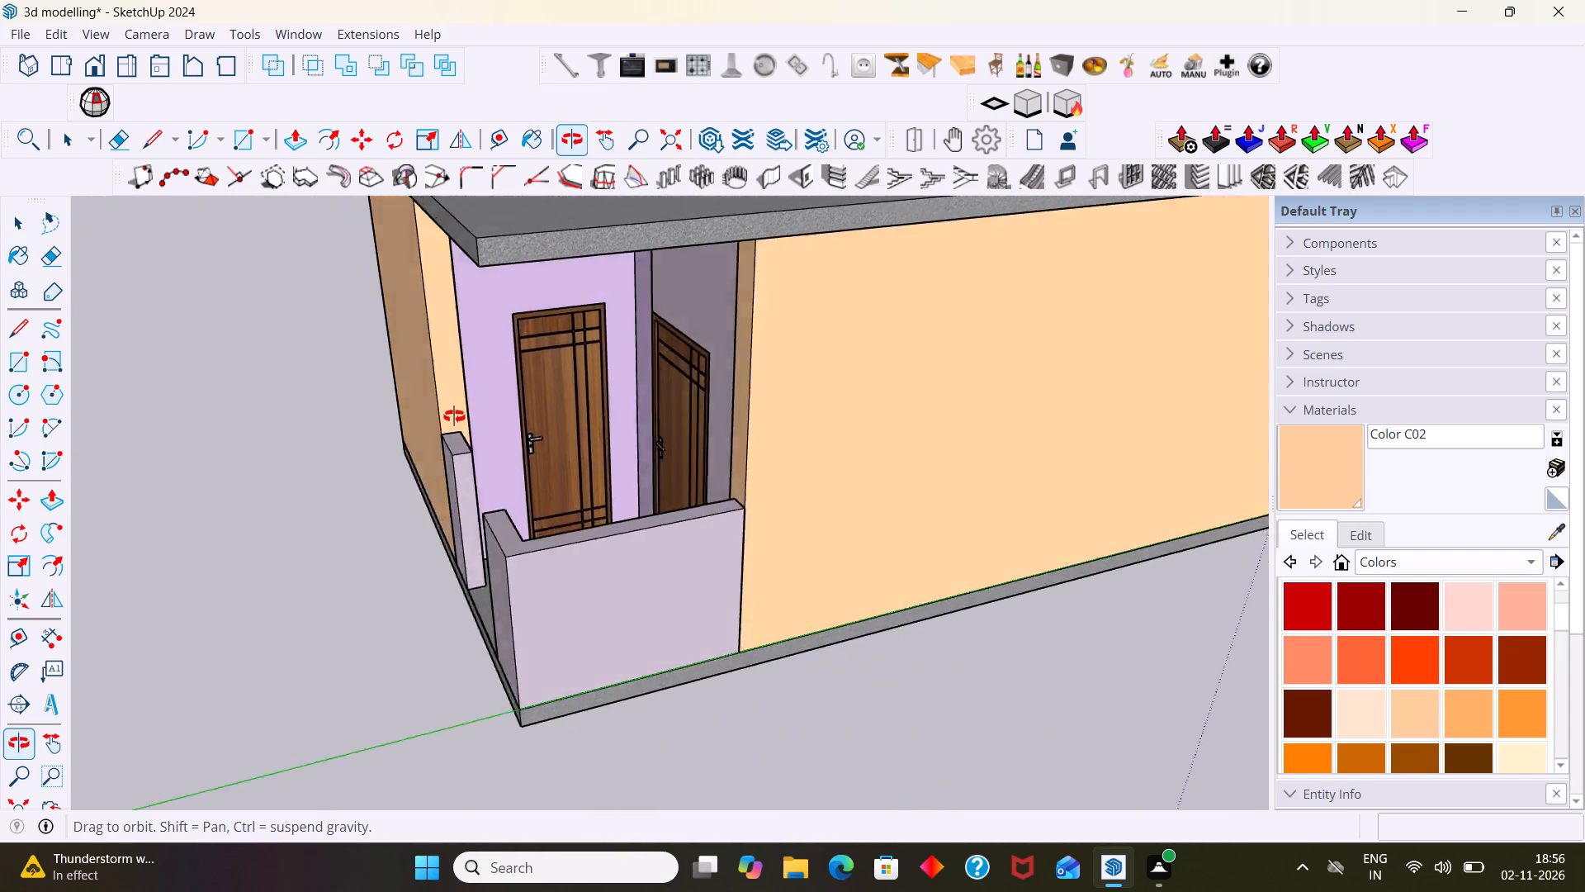
scroll(759, 409, down, 8)
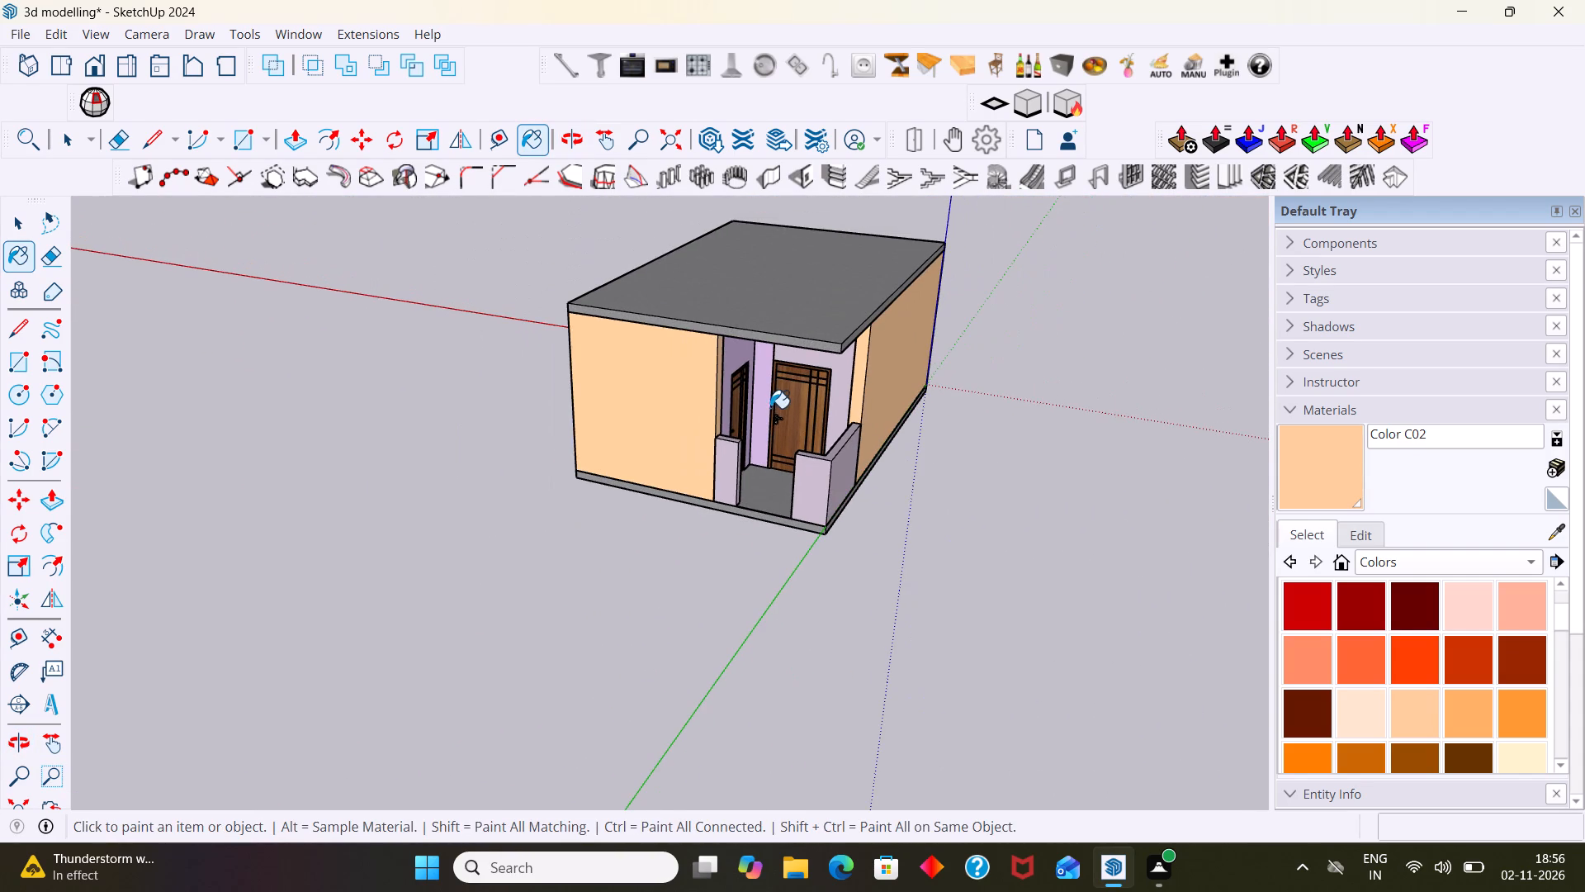
scroll(828, 416, down, 1)
scroll(811, 409, up, 4)
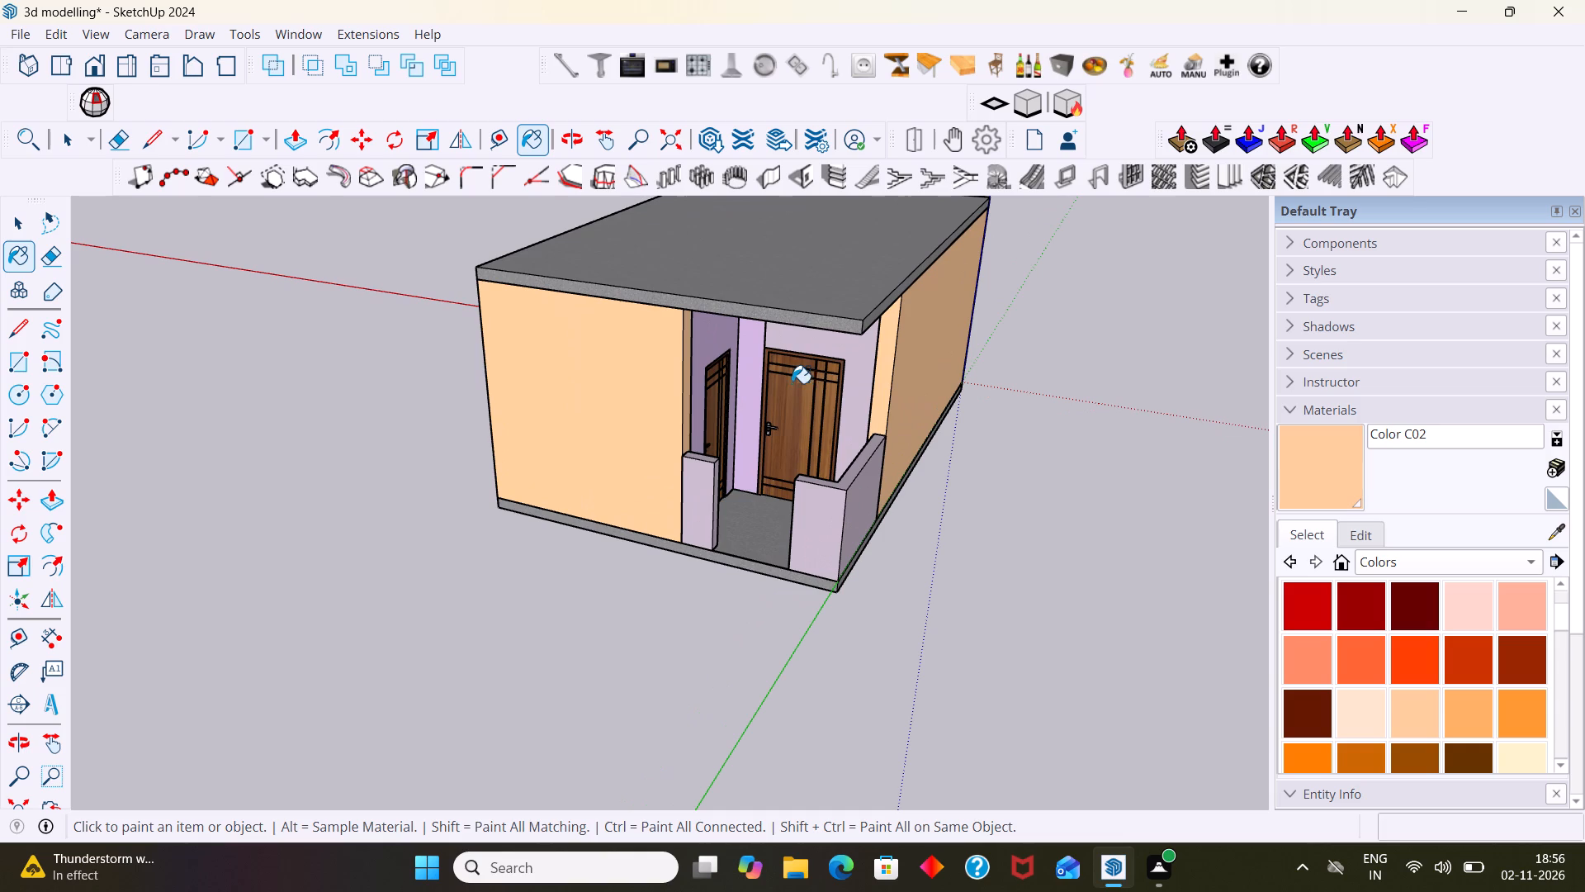
scroll(727, 396, up, 8)
scroll(836, 383, up, 7)
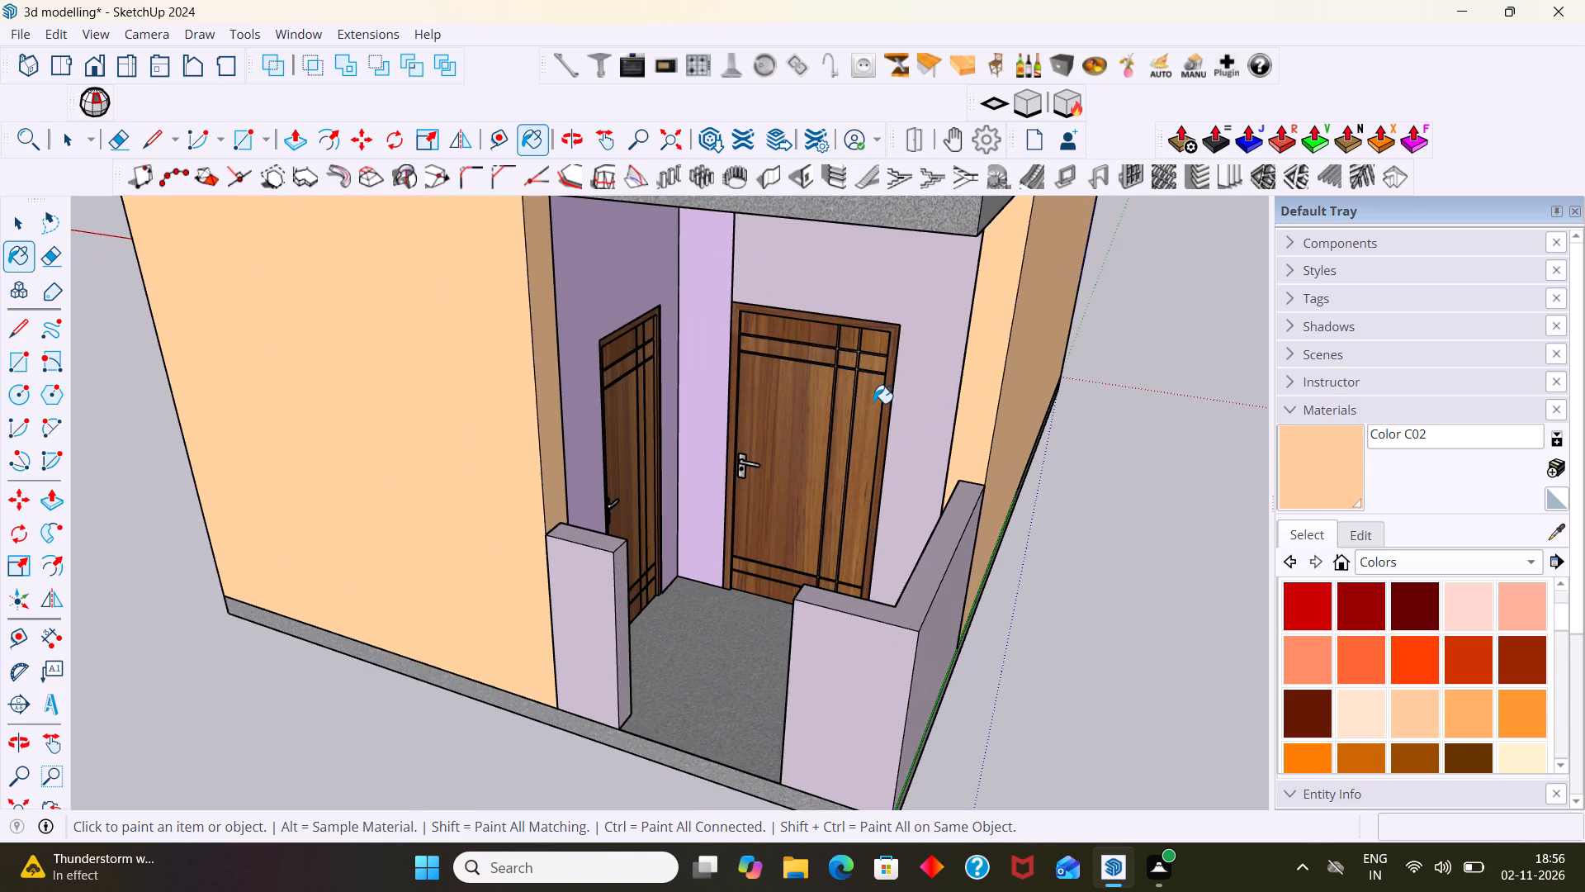
shift+middle_drag(873, 403, 518, 506)
scroll(518, 506, up, 1)
middle_drag(585, 474, 258, 473)
scroll(769, 406, down, 16)
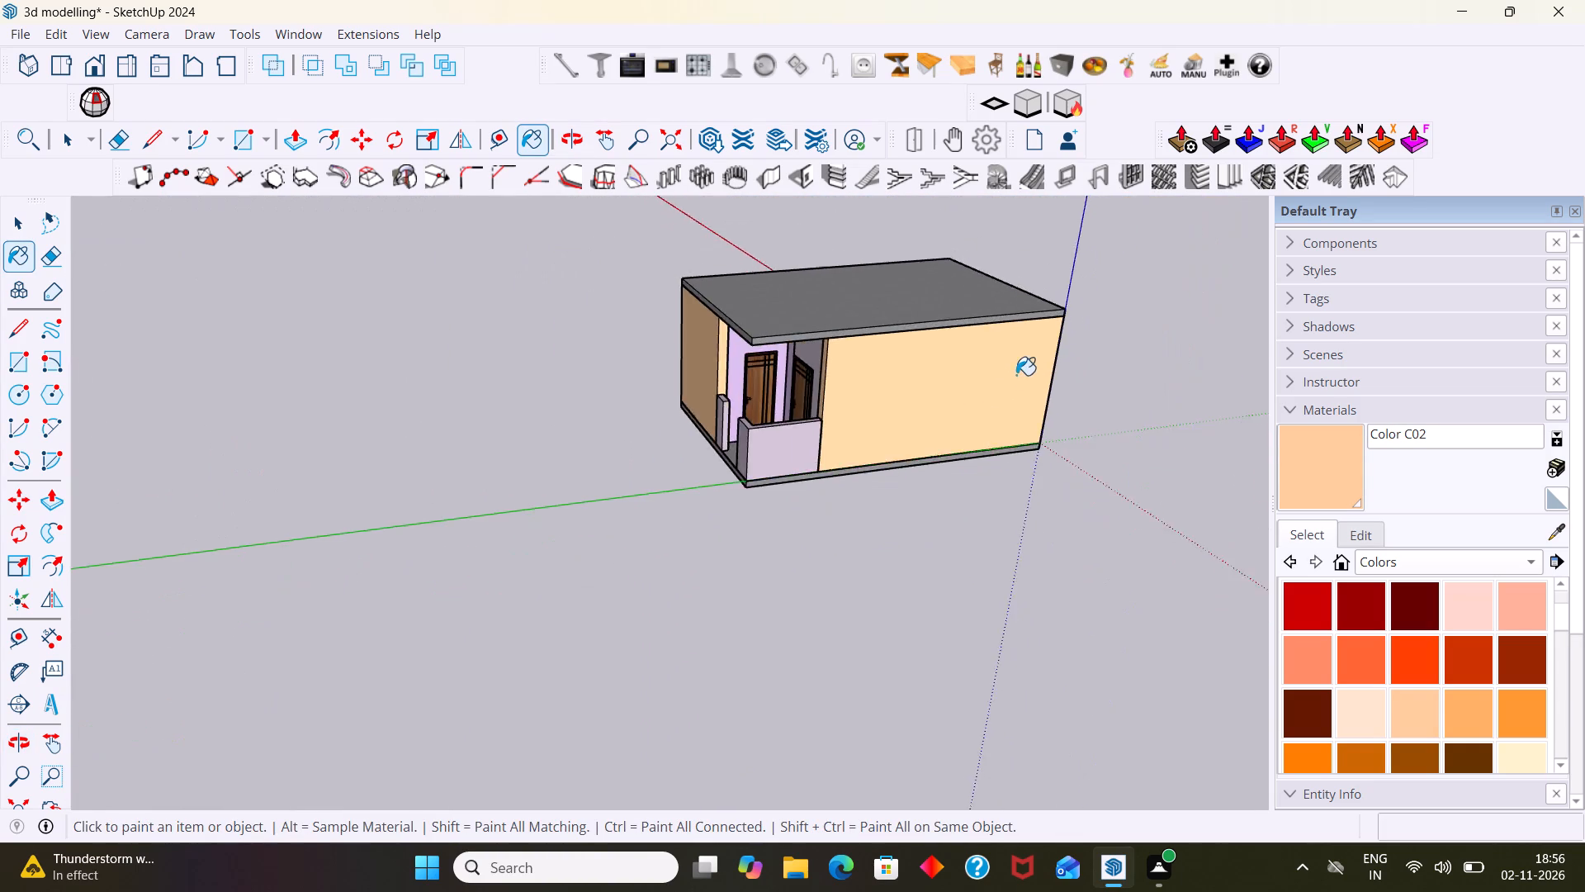
scroll(1016, 375, down, 1)
middle_drag(1042, 379, 466, 358)
scroll(742, 590, up, 7)
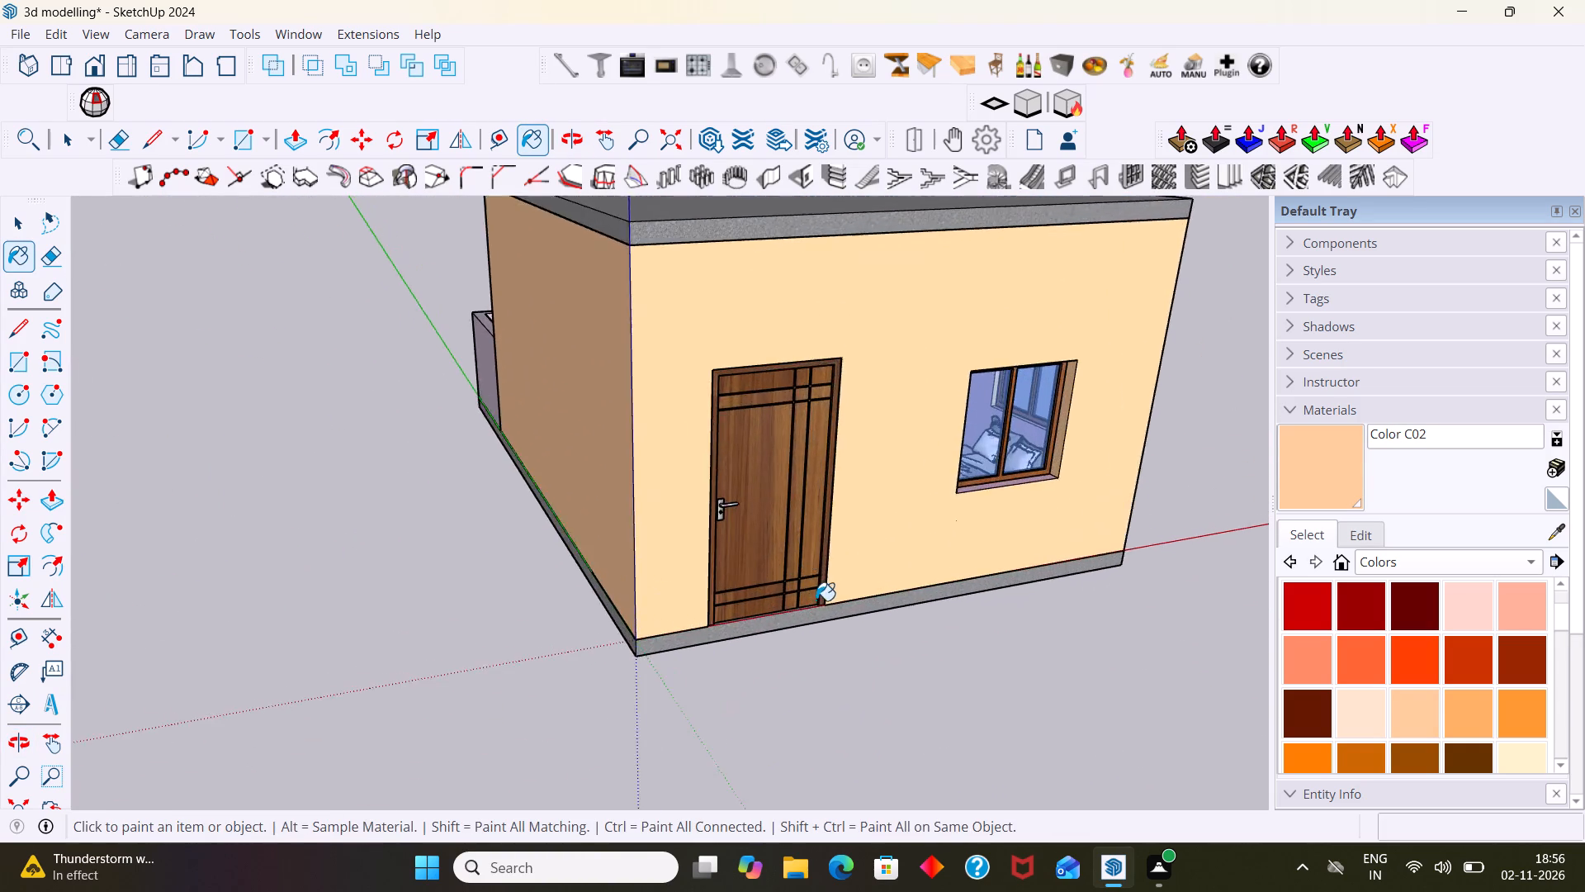
scroll(816, 600, up, 1)
middle_drag(815, 605, 810, 678)
Stop painting and inspect the roof, the long side wall and the open porch entrance between the low parapet walls.
key(space)
scroll(811, 690, down, 6)
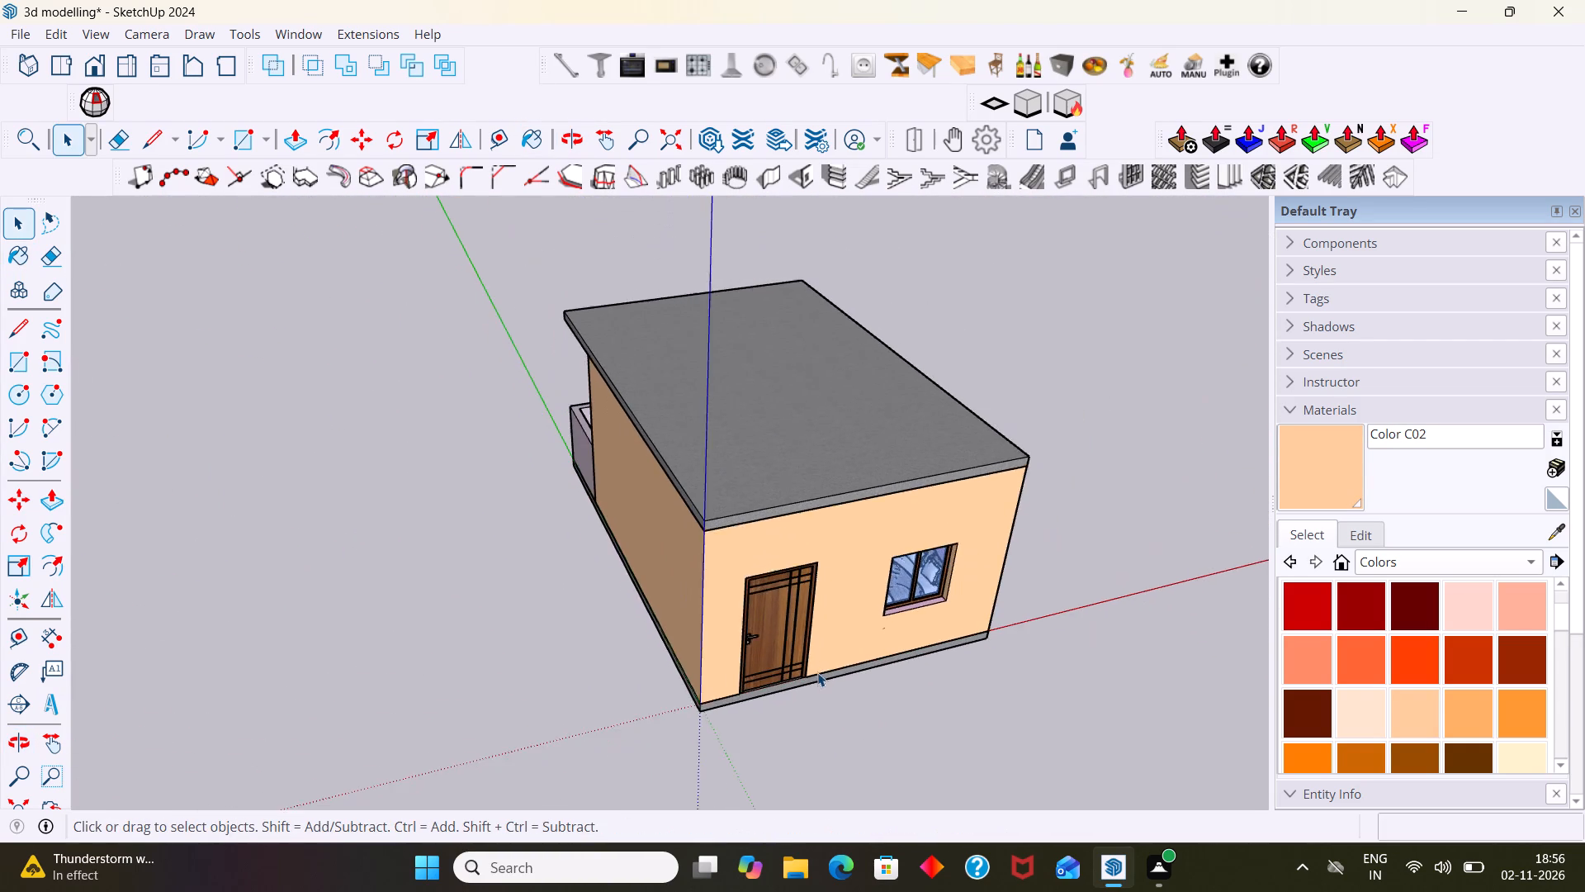
scroll(817, 672, down, 2)
scroll(1033, 522, down, 2)
shift+middle_drag(962, 579, 823, 413)
scroll(716, 511, up, 3)
middle_drag(719, 507, 1369, 503)
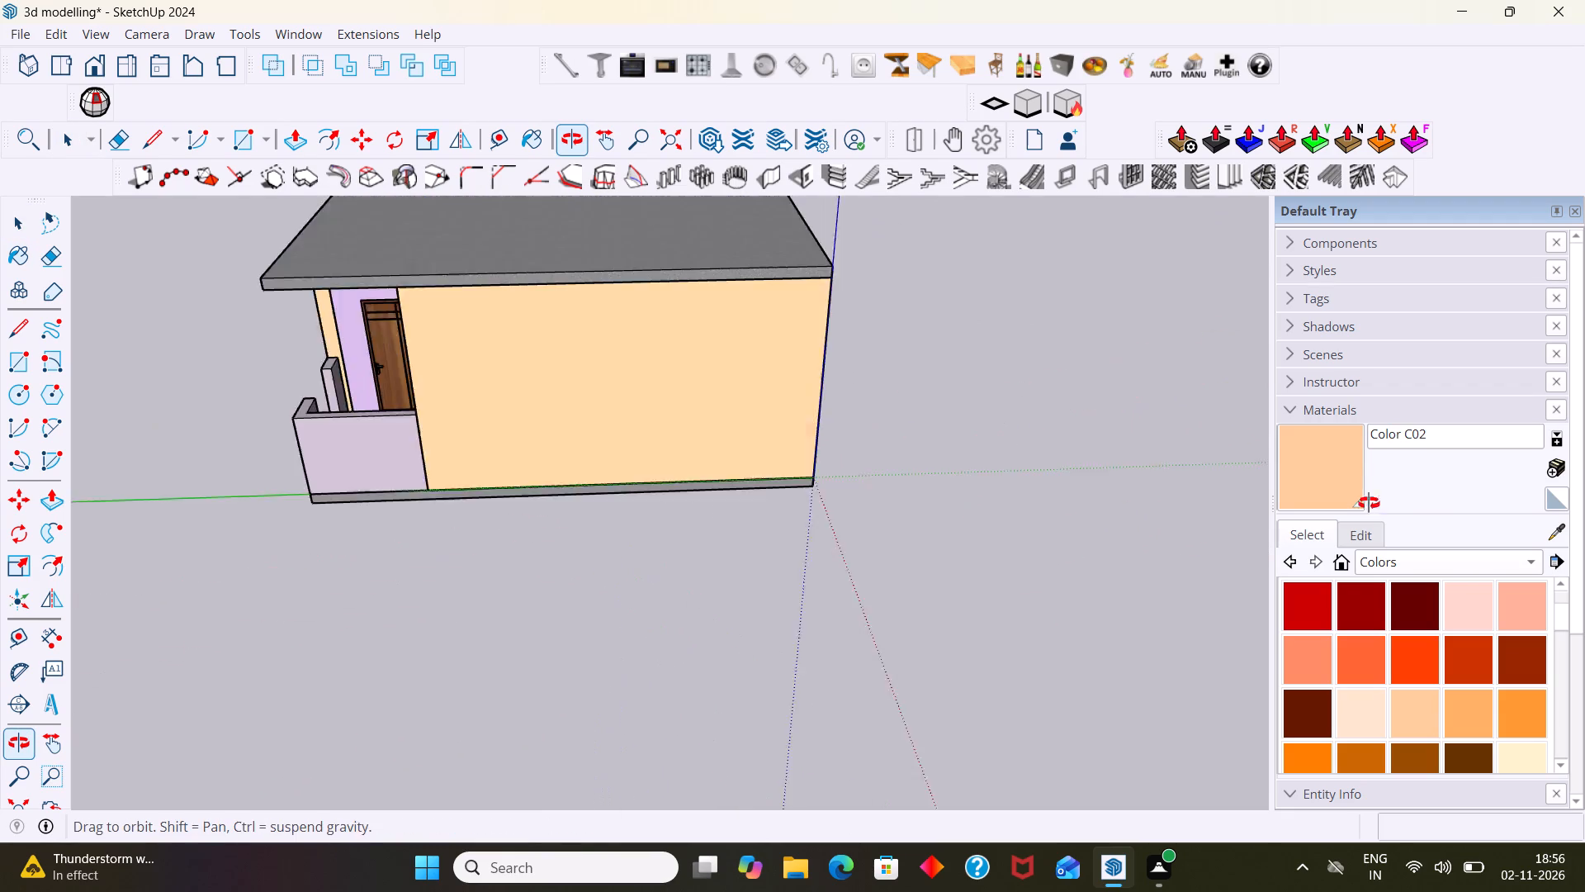
middle_drag(1369, 503, 1419, 472)
scroll(447, 461, up, 3)
middle_drag(413, 476, 802, 480)
scroll(764, 485, up, 5)
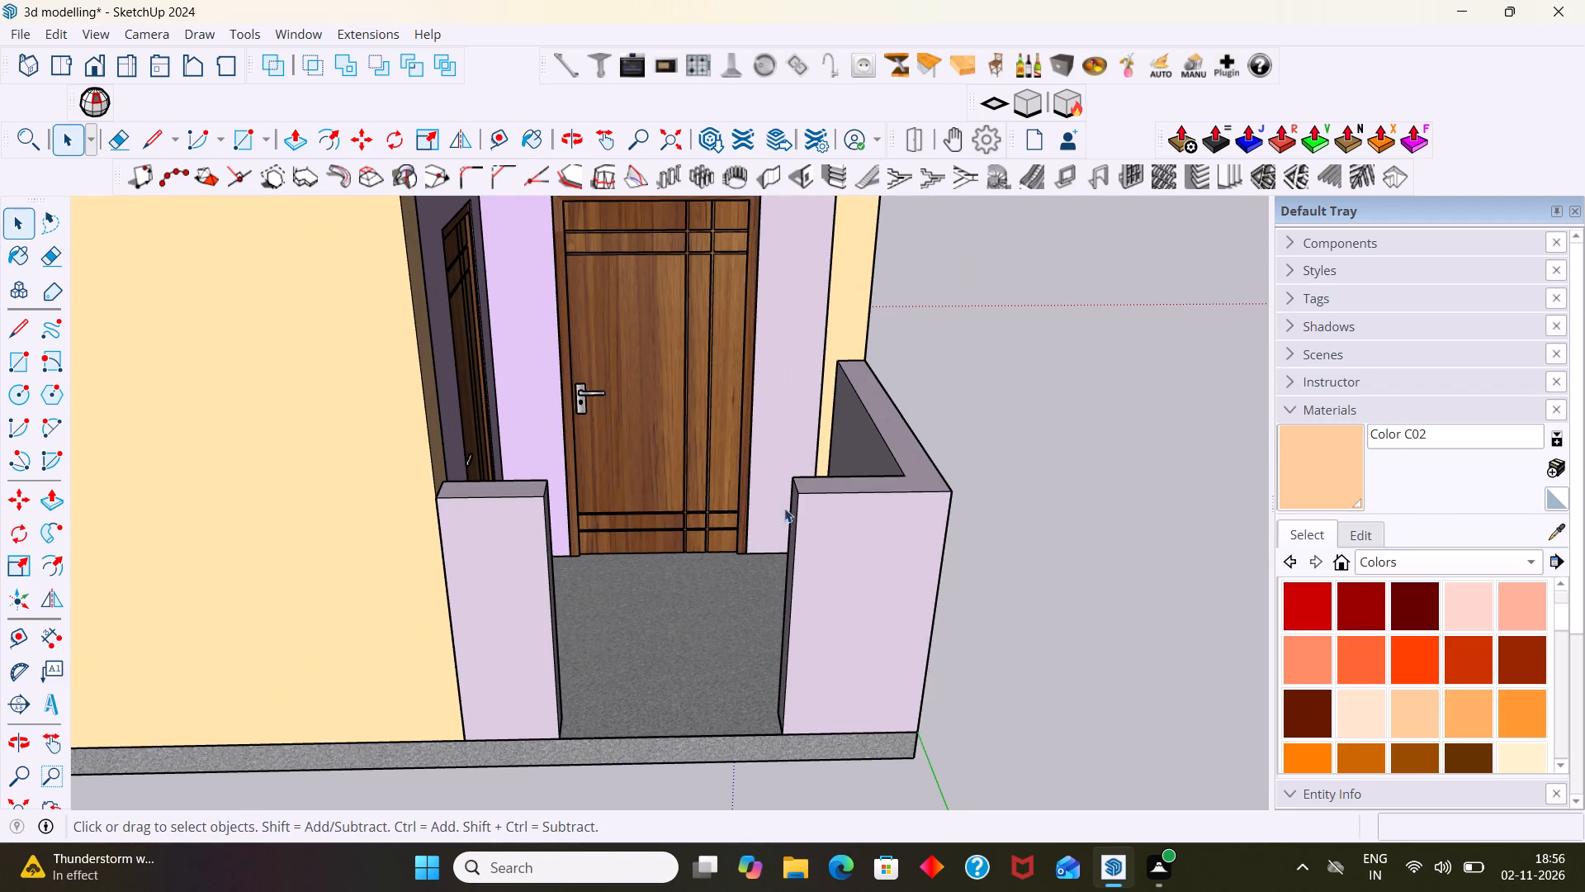
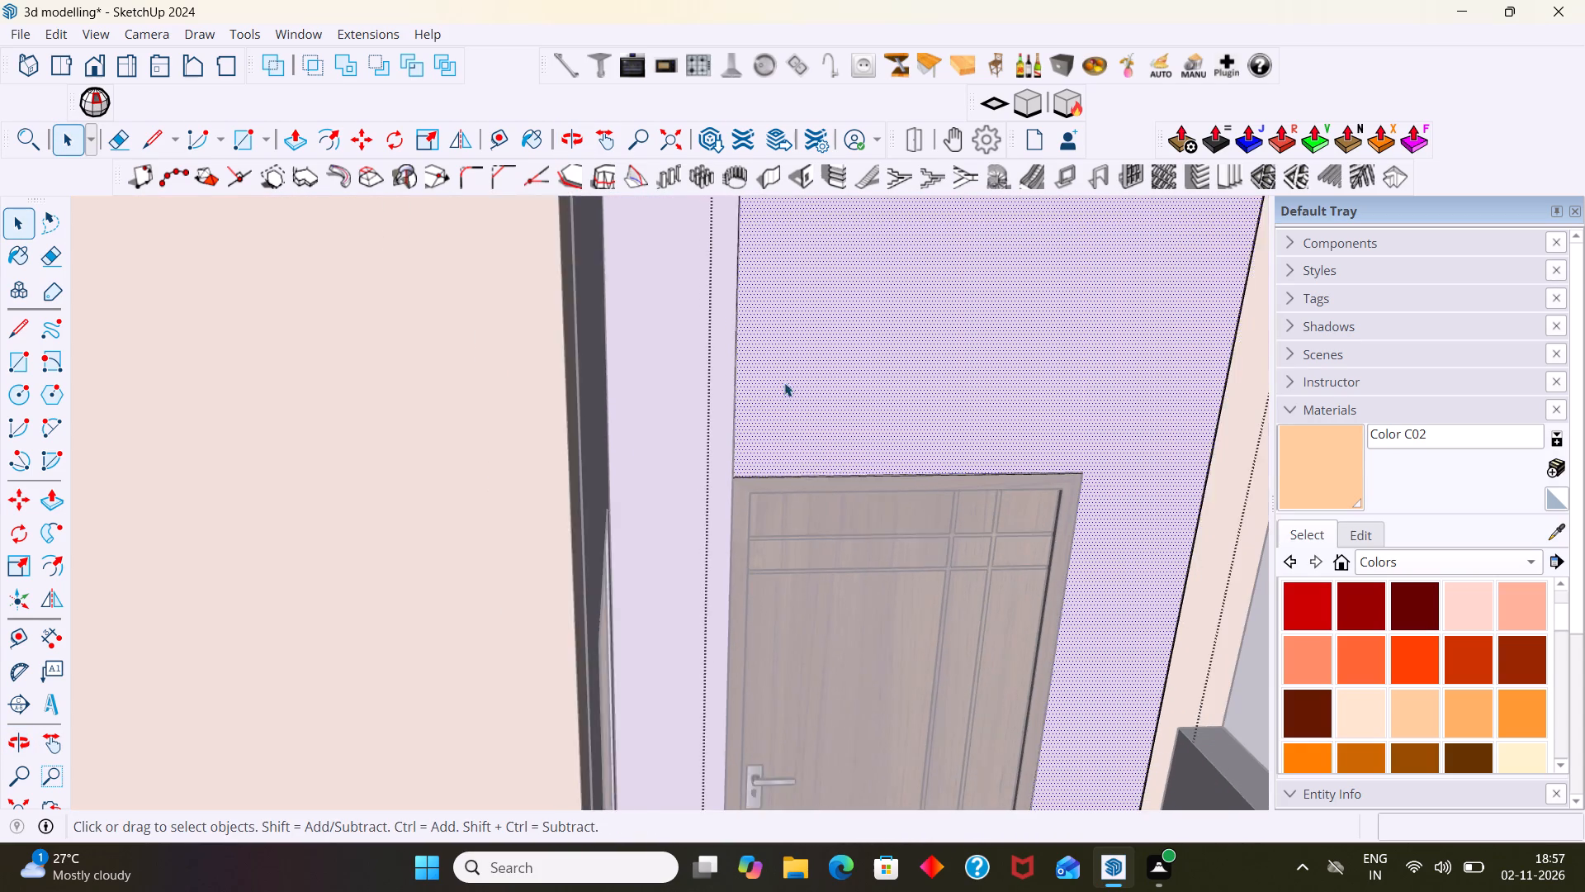
Paint the wall face around the porch's front-facing door with Field Rectangle Tile from the Tile materials.
scroll(784, 382, down, 1)
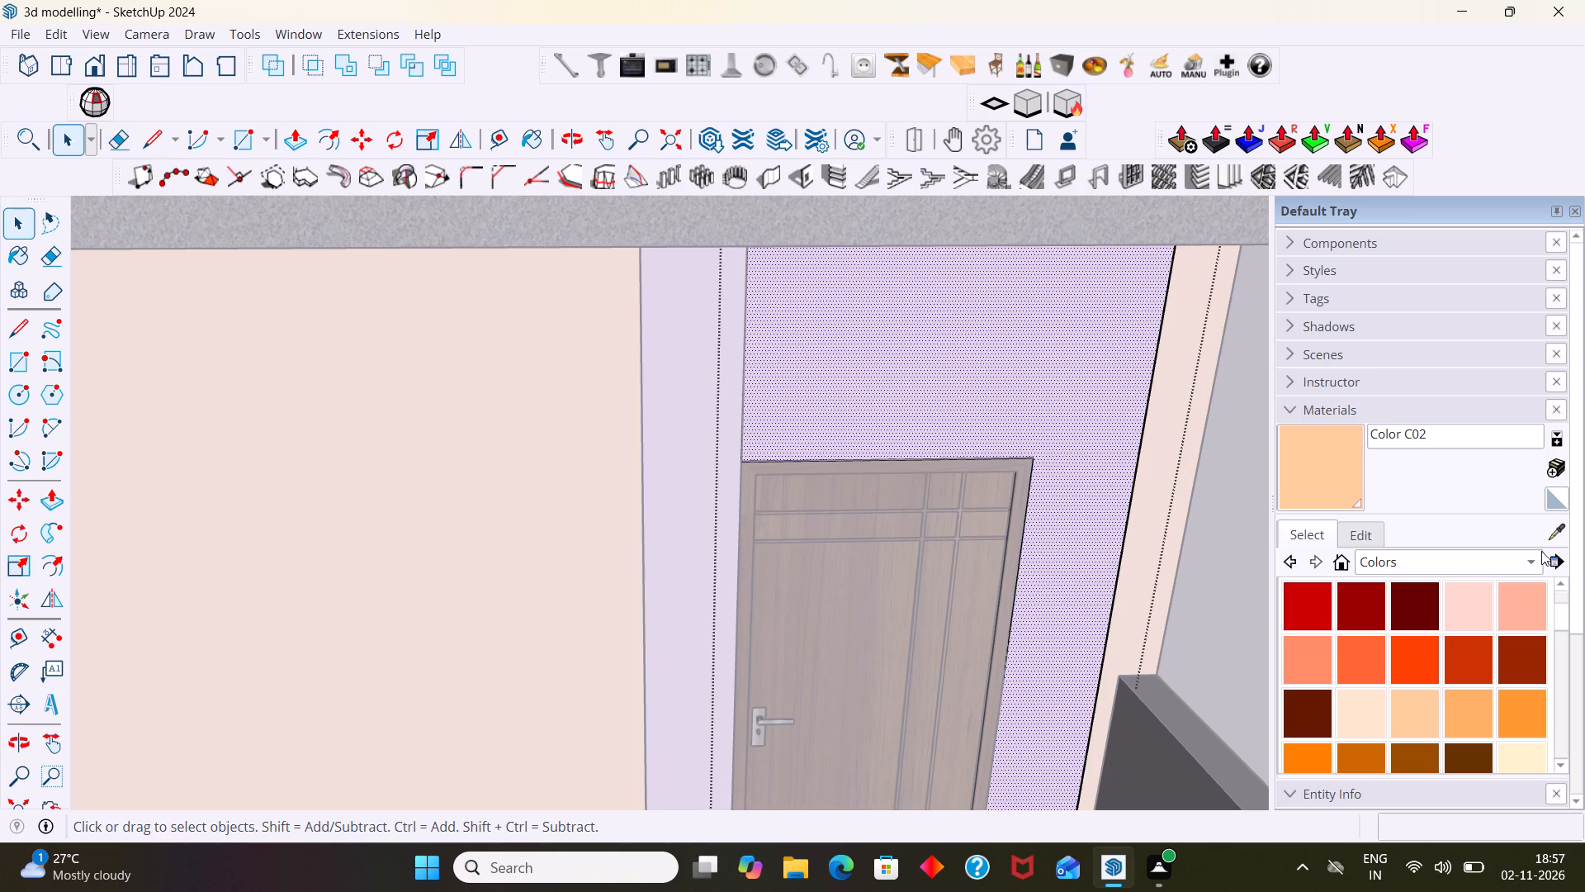
click(1537, 560)
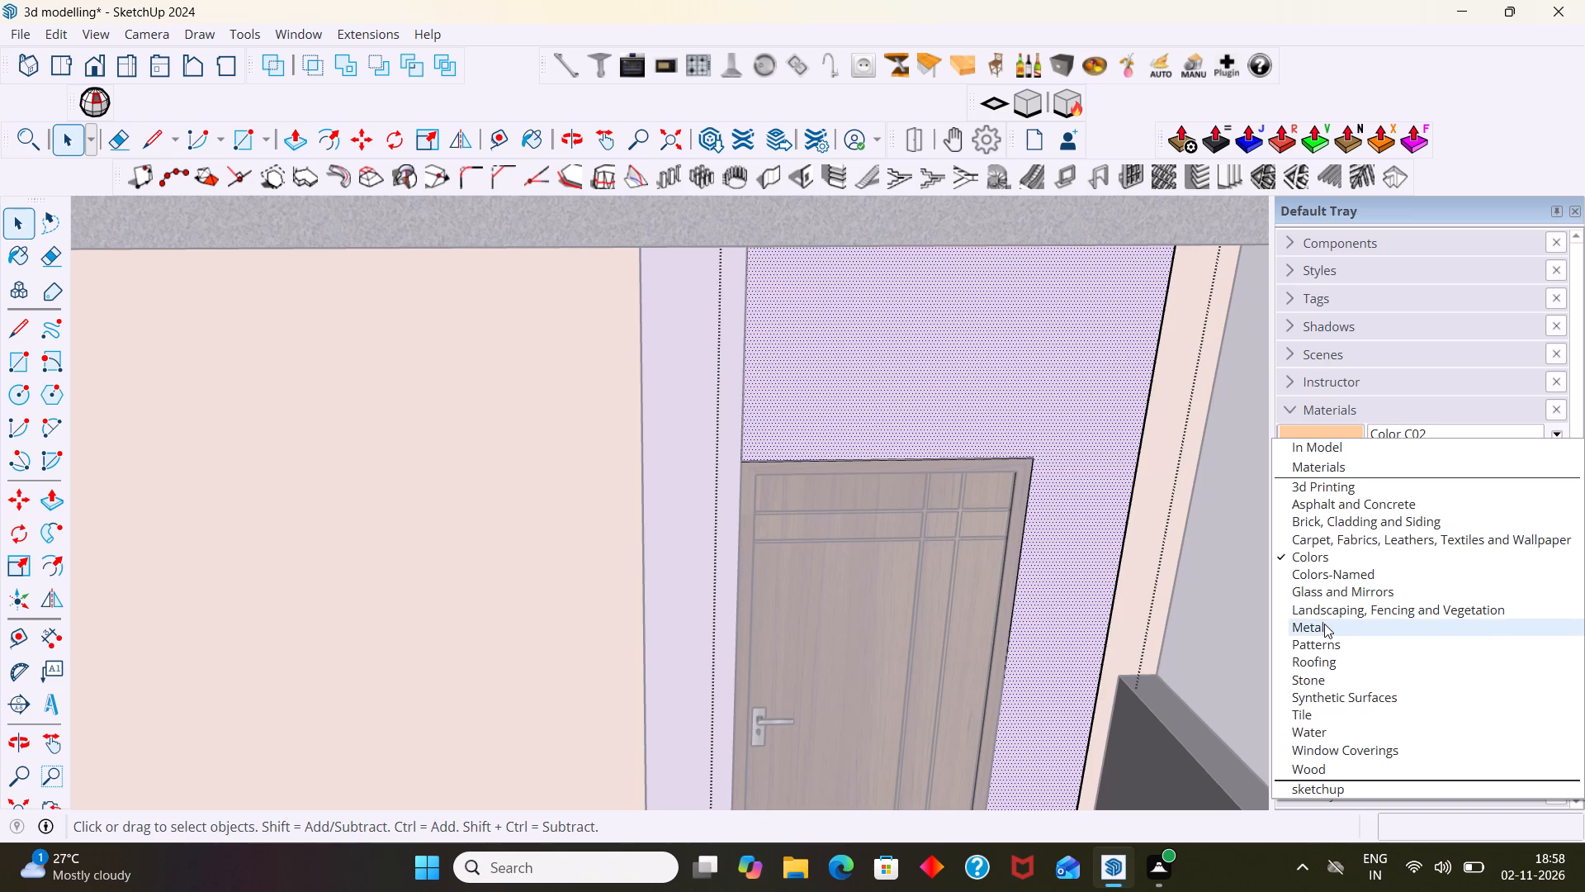
click(1315, 722)
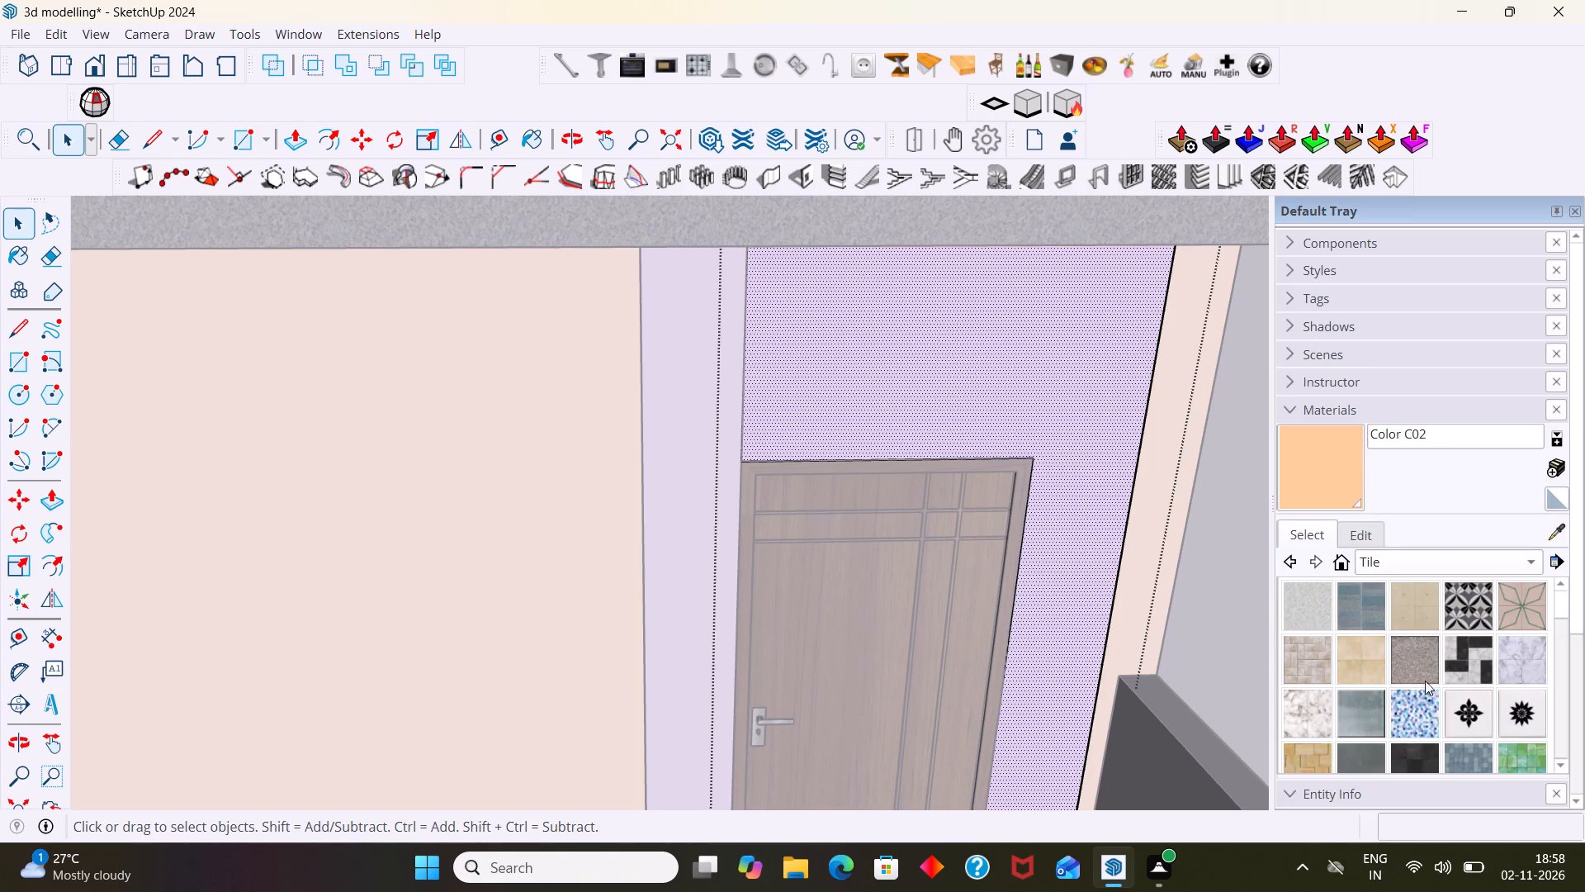
click(1305, 659)
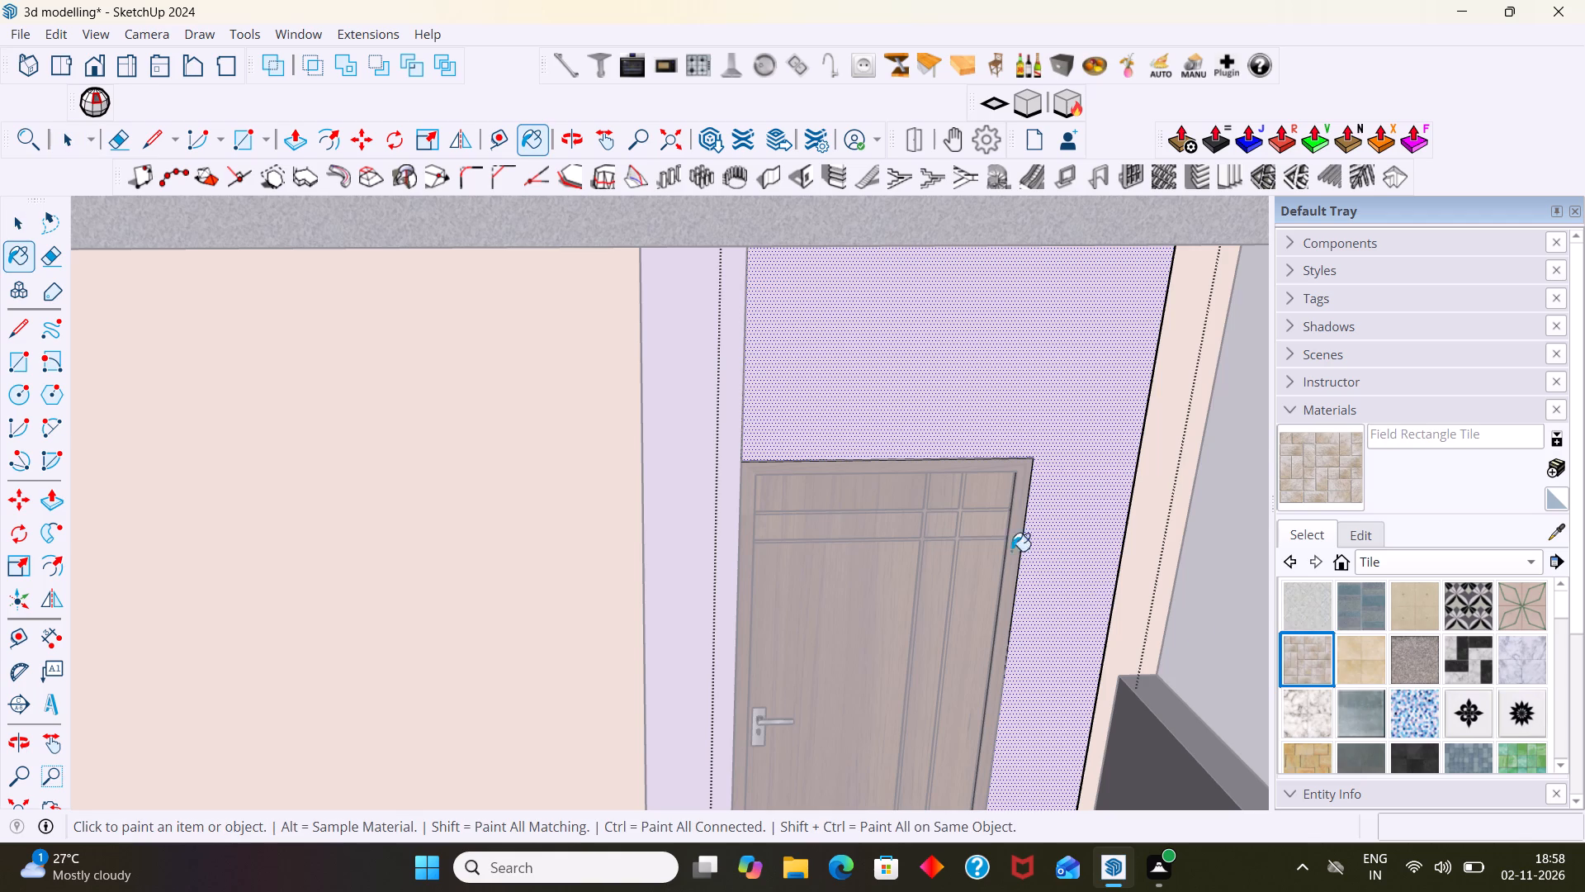
click(1057, 486)
scroll(1057, 489, up, 2)
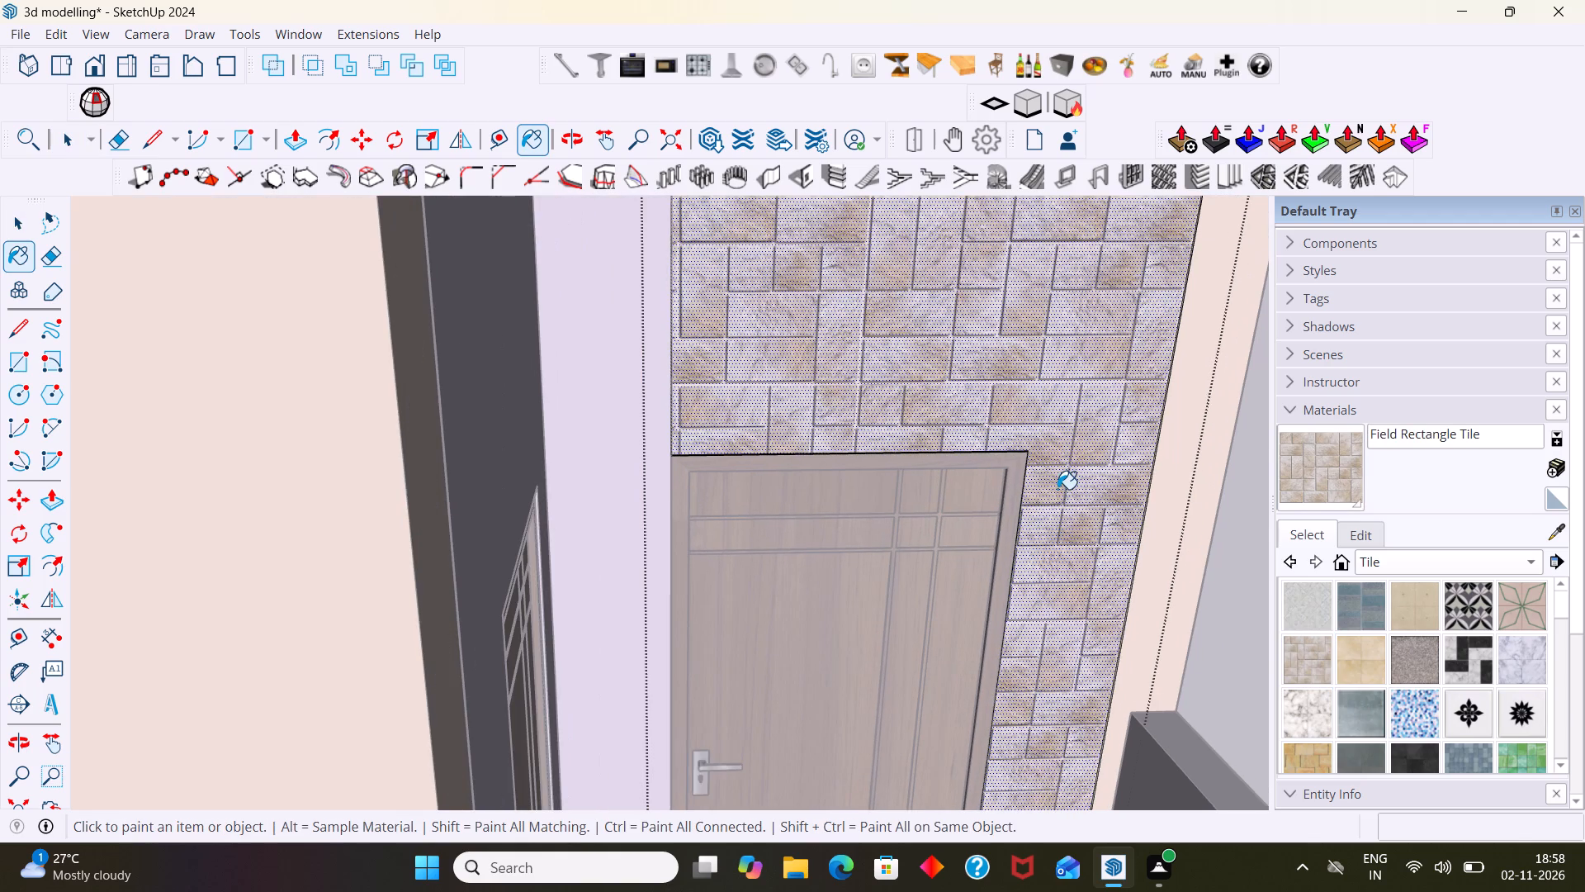
scroll(1059, 489, down, 5)
key(space)
scroll(1108, 502, down, 8)
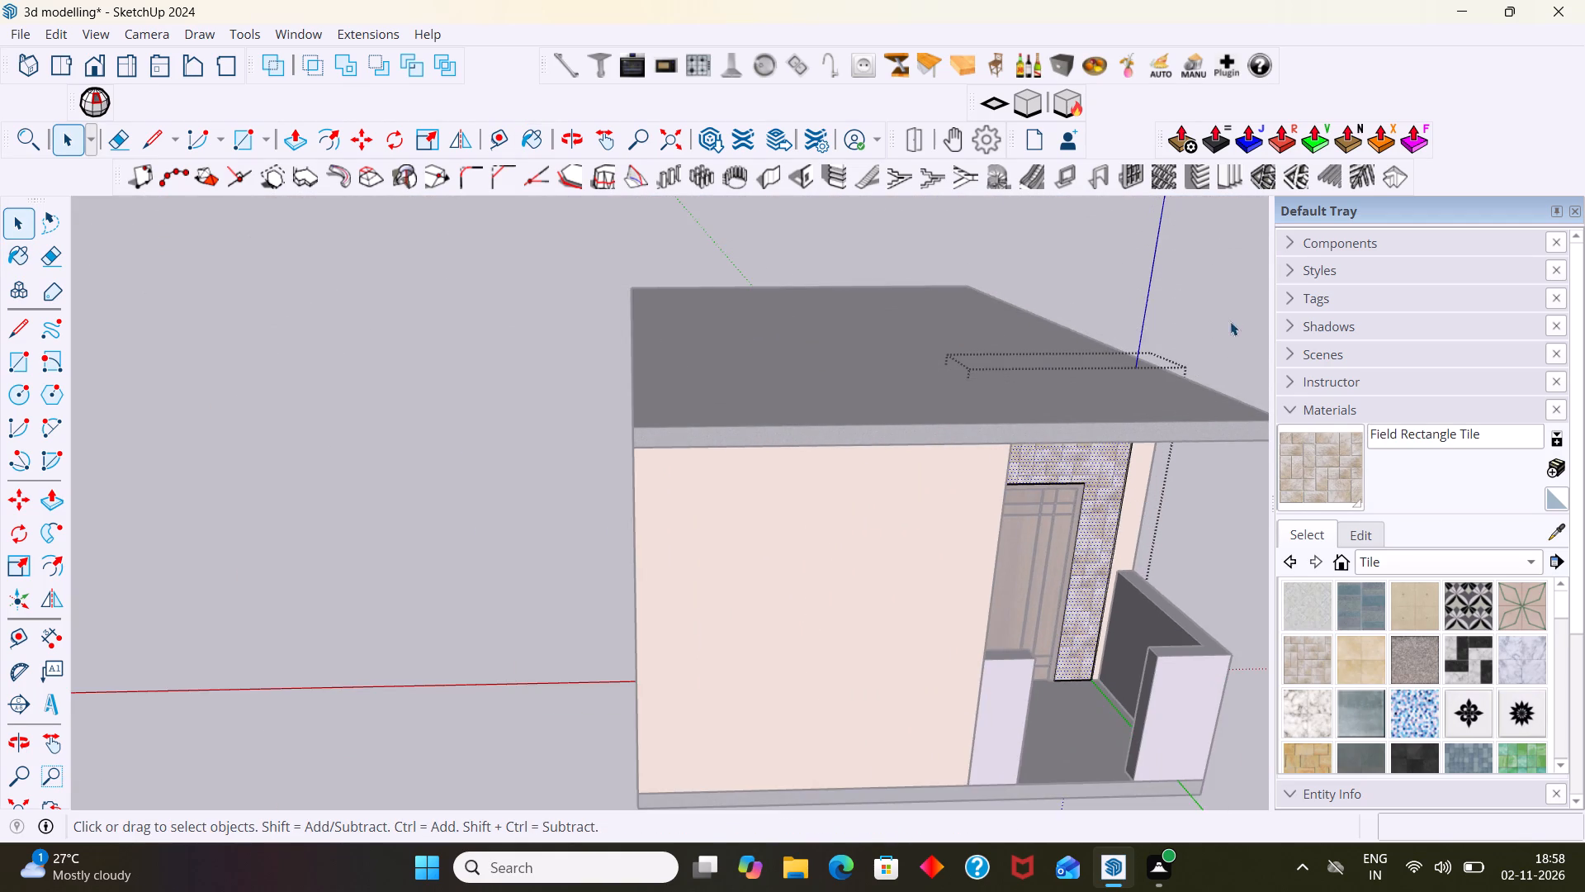
click(1230, 317)
Paint the narrow lilac wall strip between the two porch doors with the same Field Rectangle Tile.
scroll(1151, 386, up, 7)
middle_click(883, 426)
shift+middle_drag(1042, 544, 892, 447)
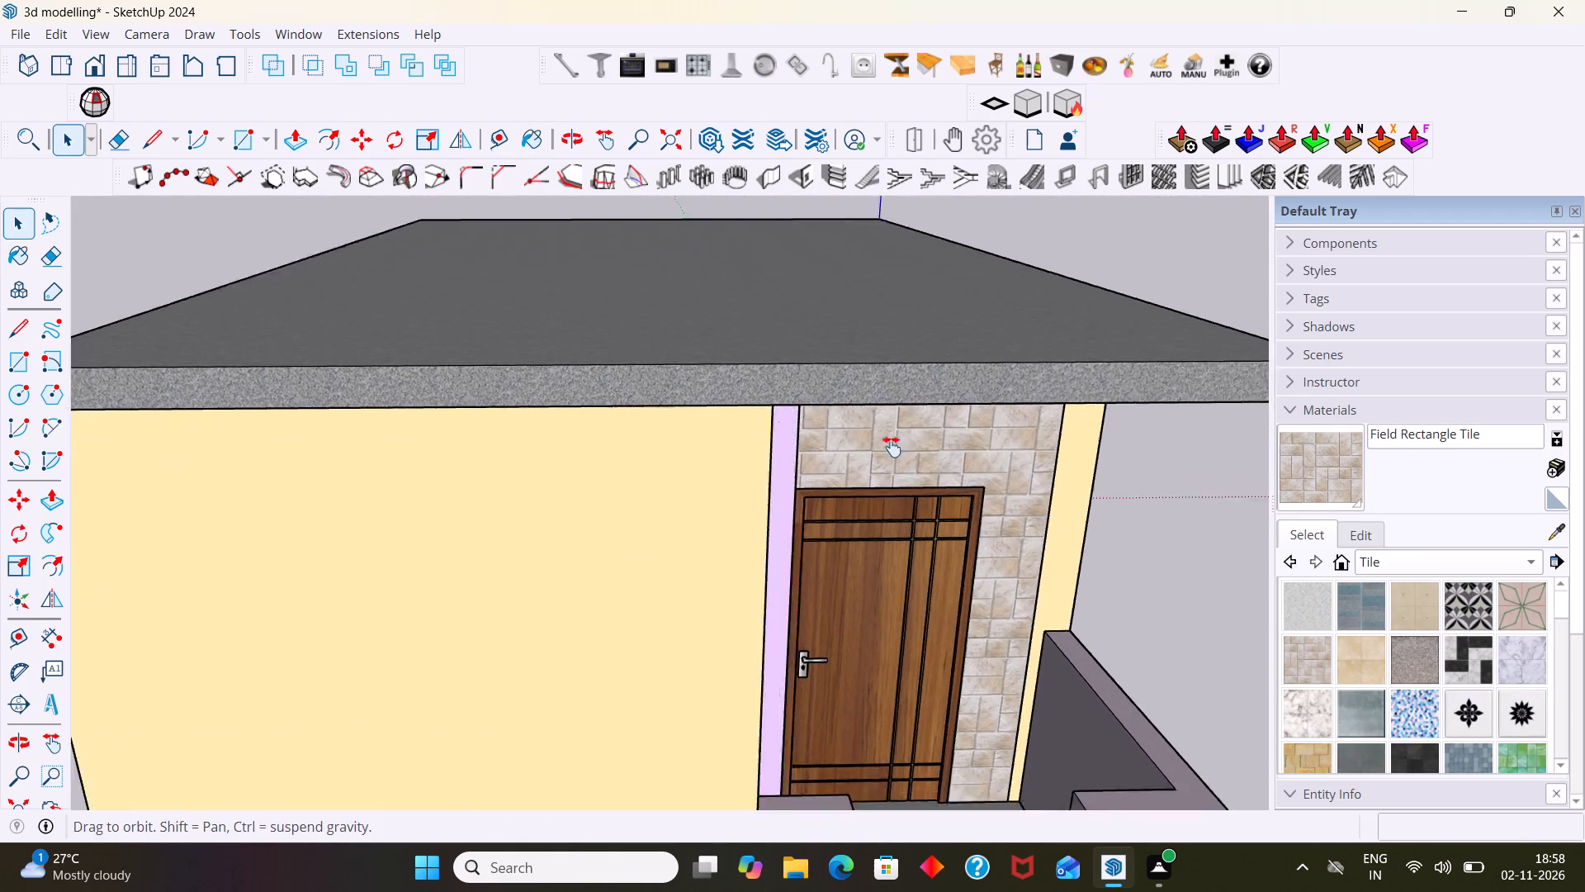
shift+middle_drag(892, 447, 732, 337)
scroll(726, 351, up, 3)
middle_drag(720, 357, 728, 444)
scroll(643, 435, up, 2)
scroll(580, 443, down, 5)
middle_drag(551, 310, 549, 297)
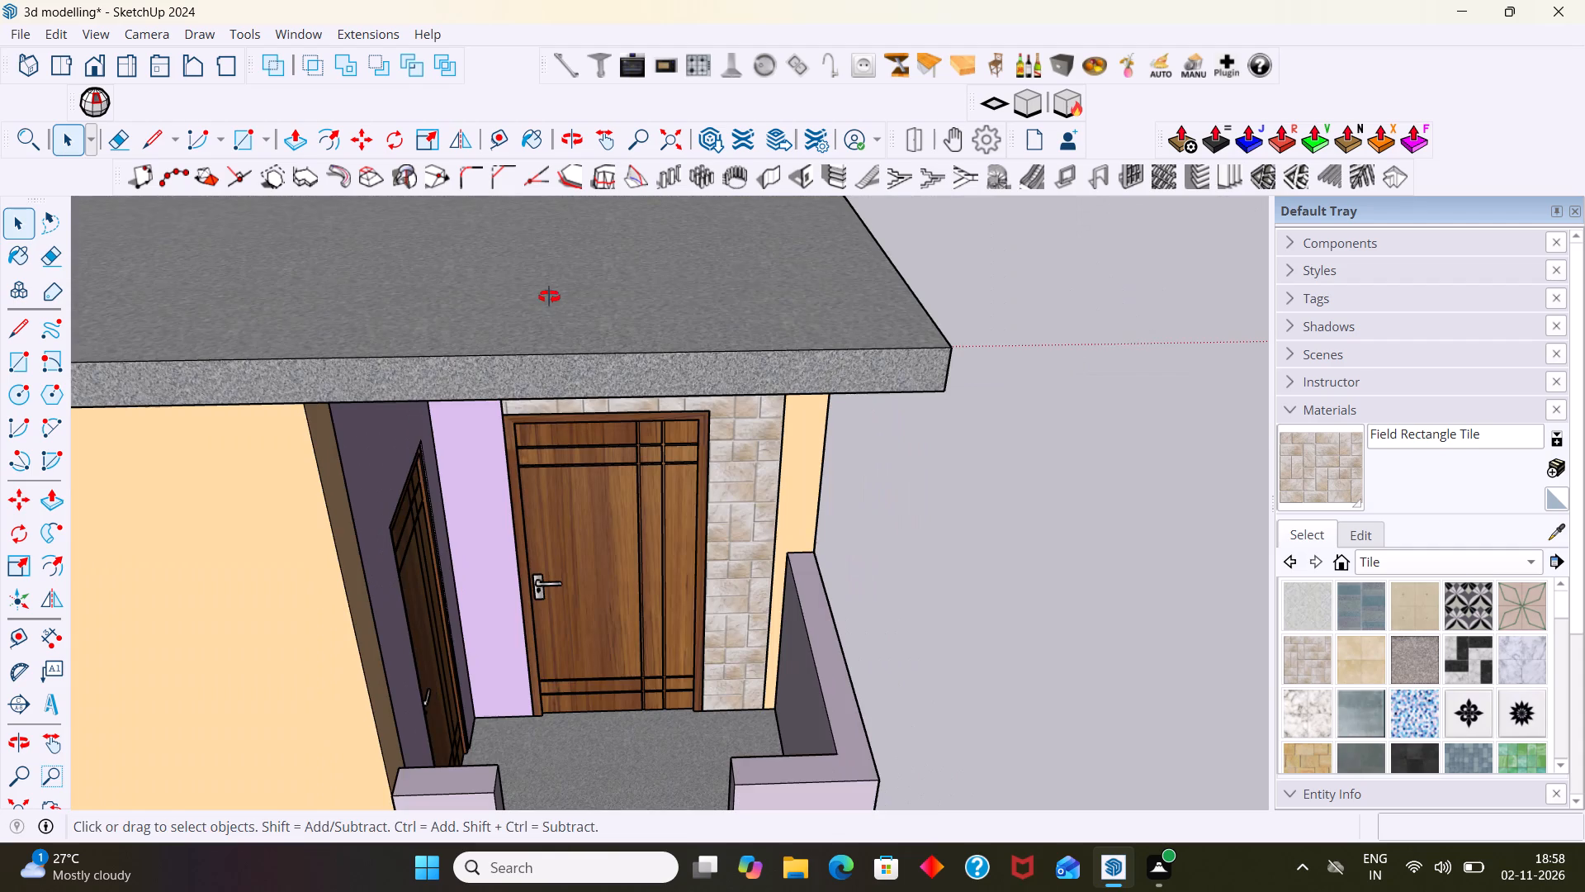
middle_drag(549, 297, 547, 278)
scroll(482, 423, up, 6)
middle_drag(490, 415, 498, 342)
scroll(502, 347, up, 2)
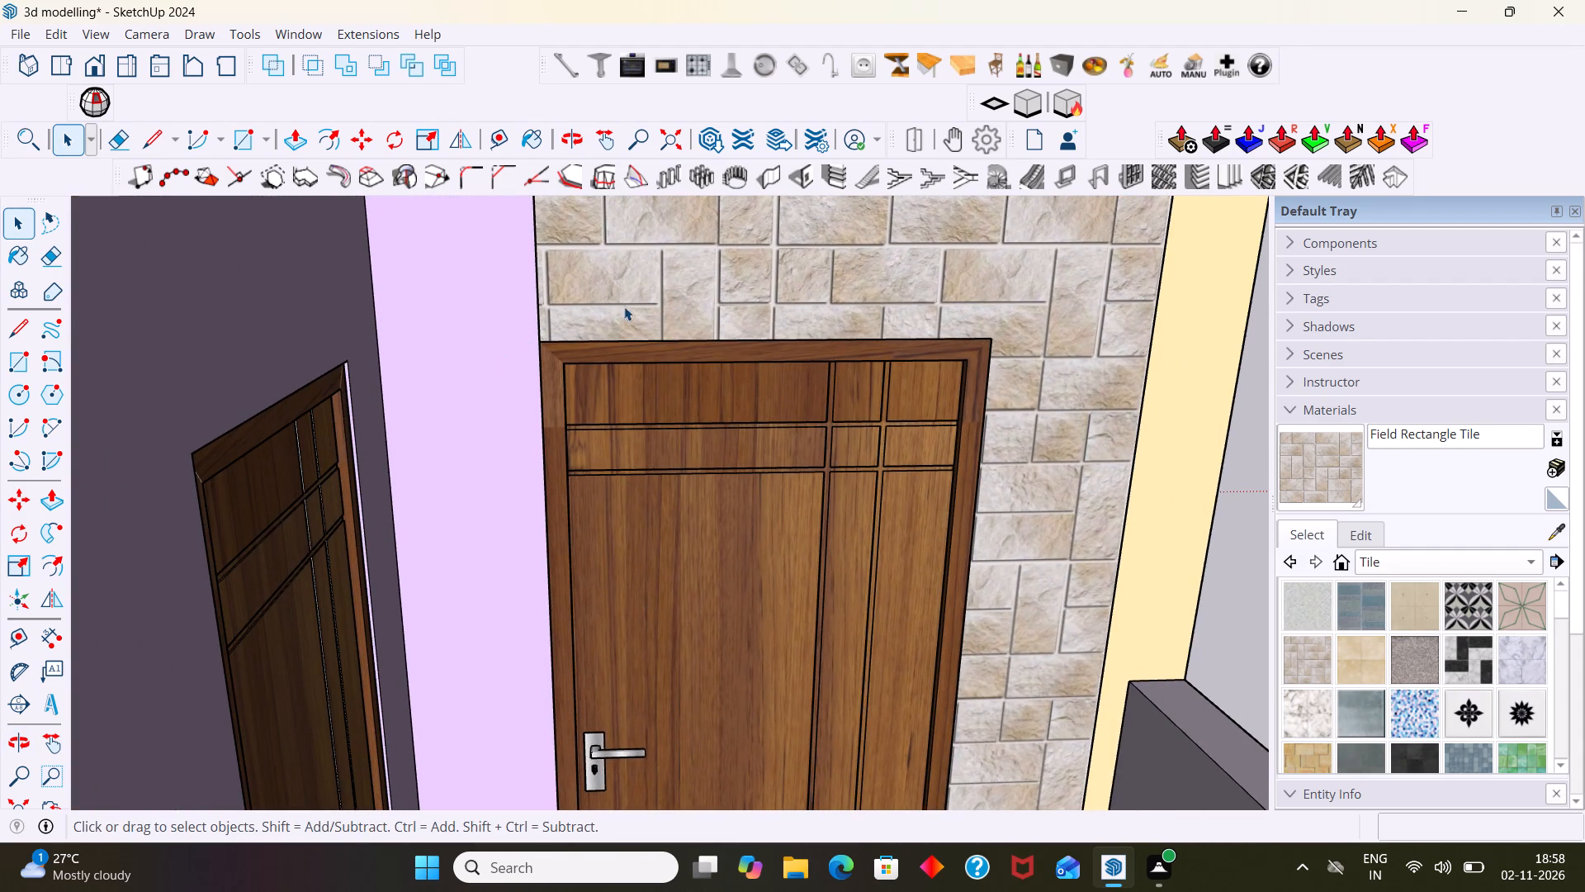
click(521, 337)
scroll(504, 351, up, 2)
double_click(499, 356)
click(494, 369)
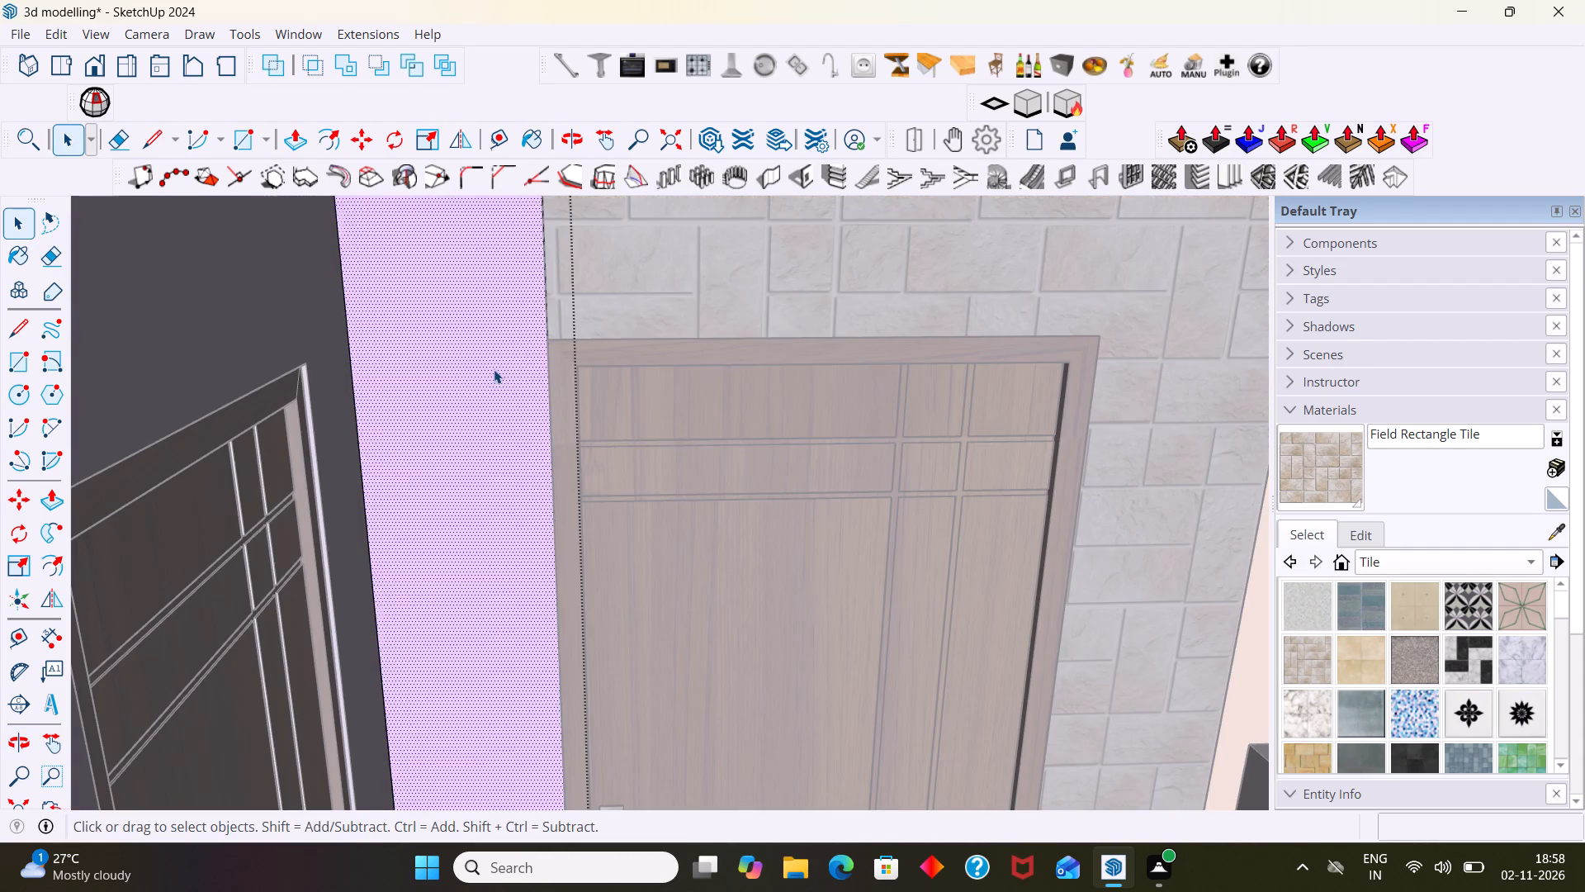
scroll(494, 374, down, 4)
click(1333, 484)
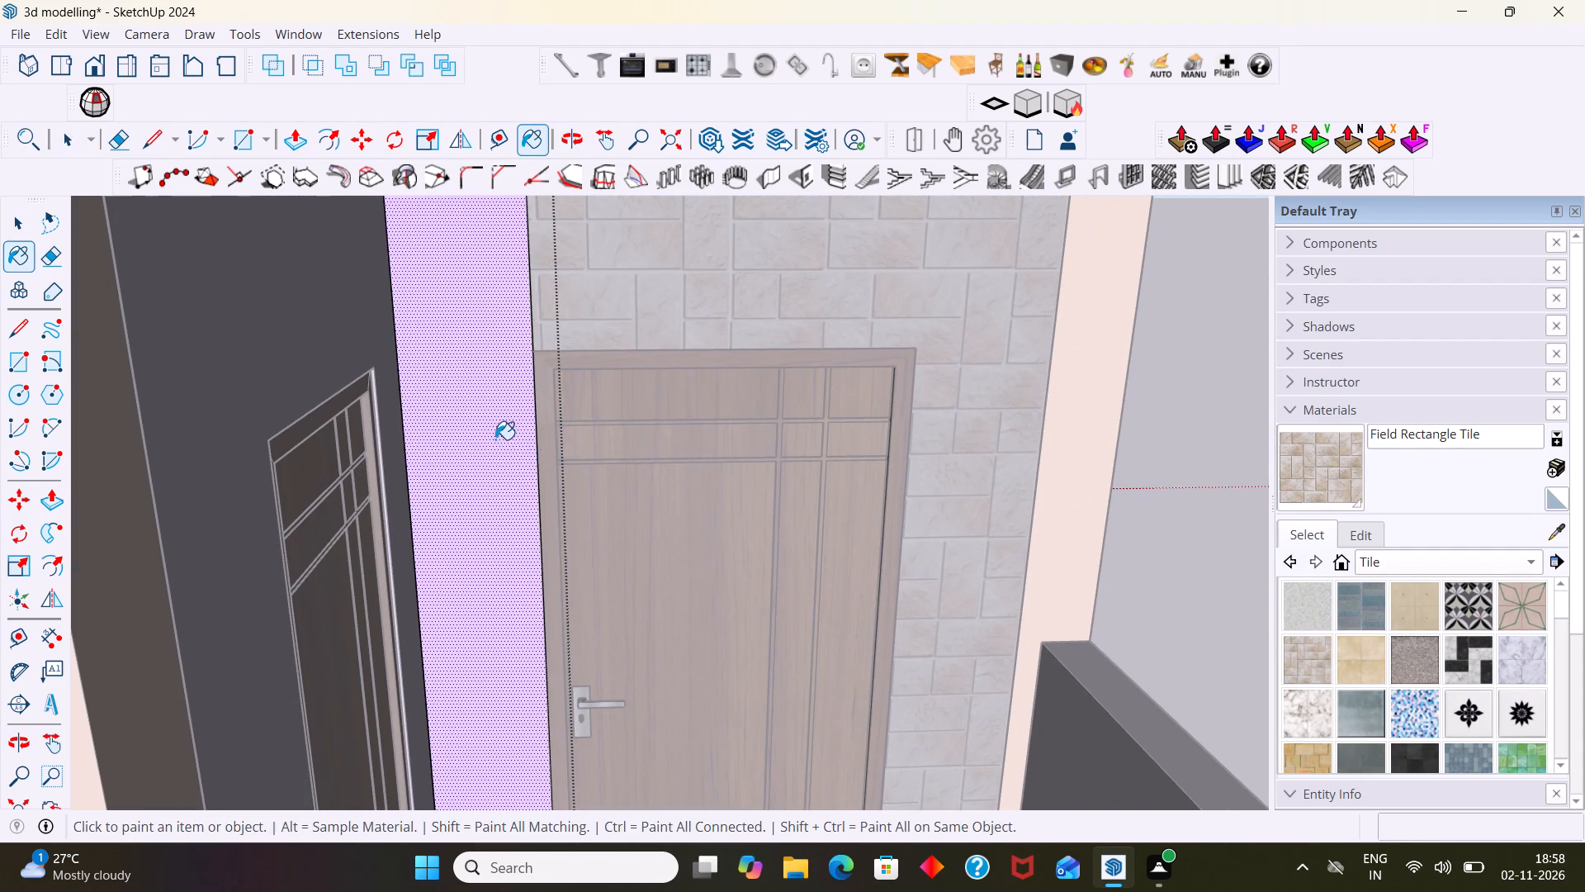
click(494, 439)
key(space)
scroll(532, 444, down, 9)
click(940, 415)
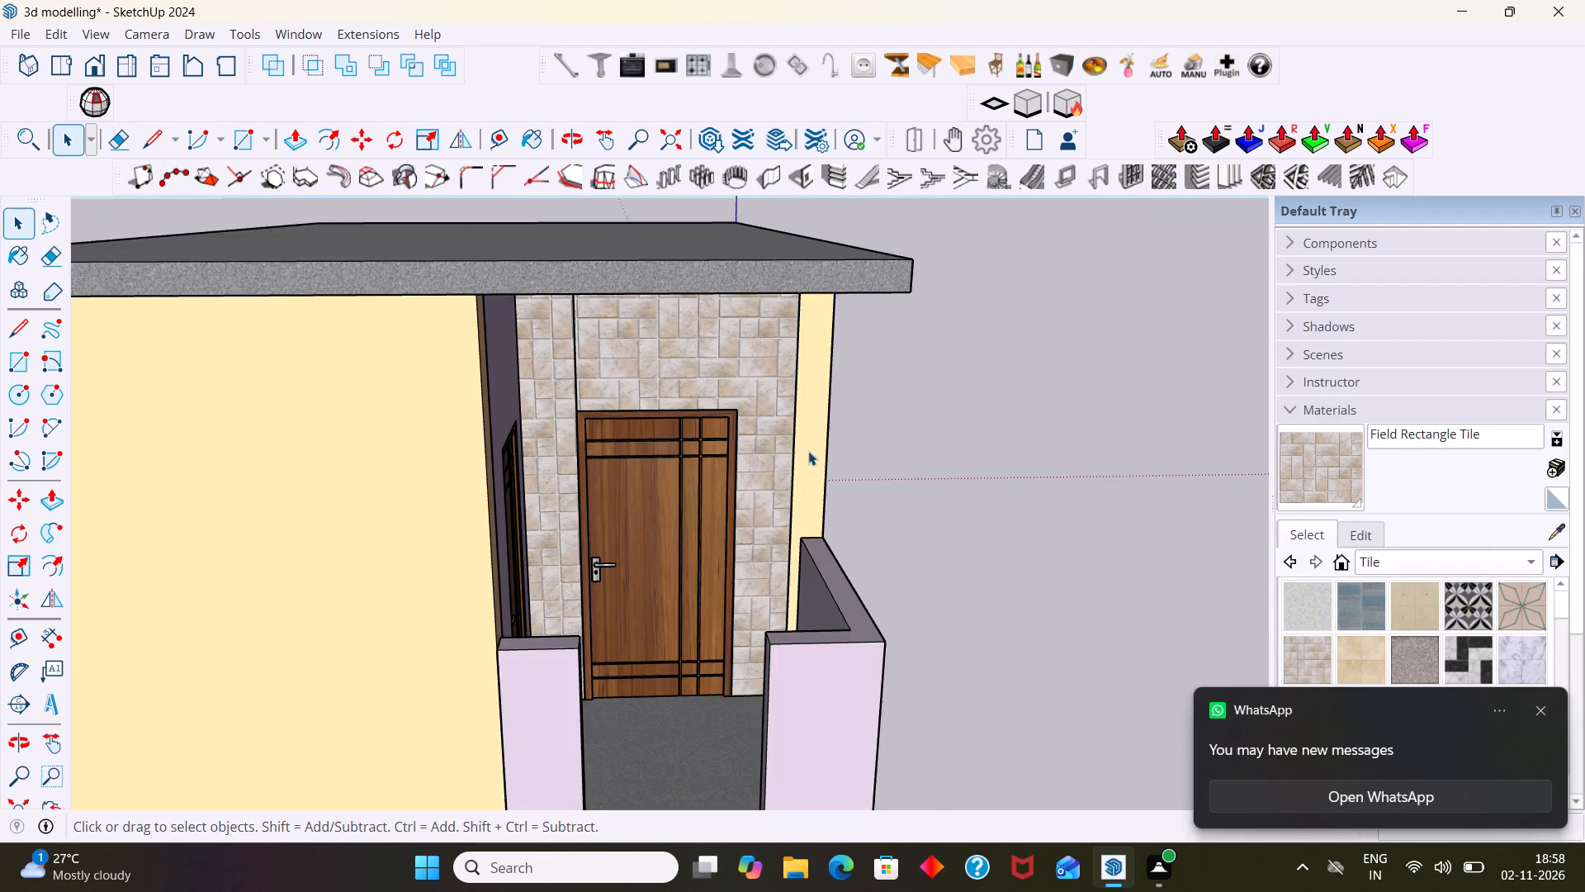
Examine the tiled porch walls around the doors from the front, above and the side.
scroll(808, 451, up, 4)
middle_drag(870, 539, 847, 632)
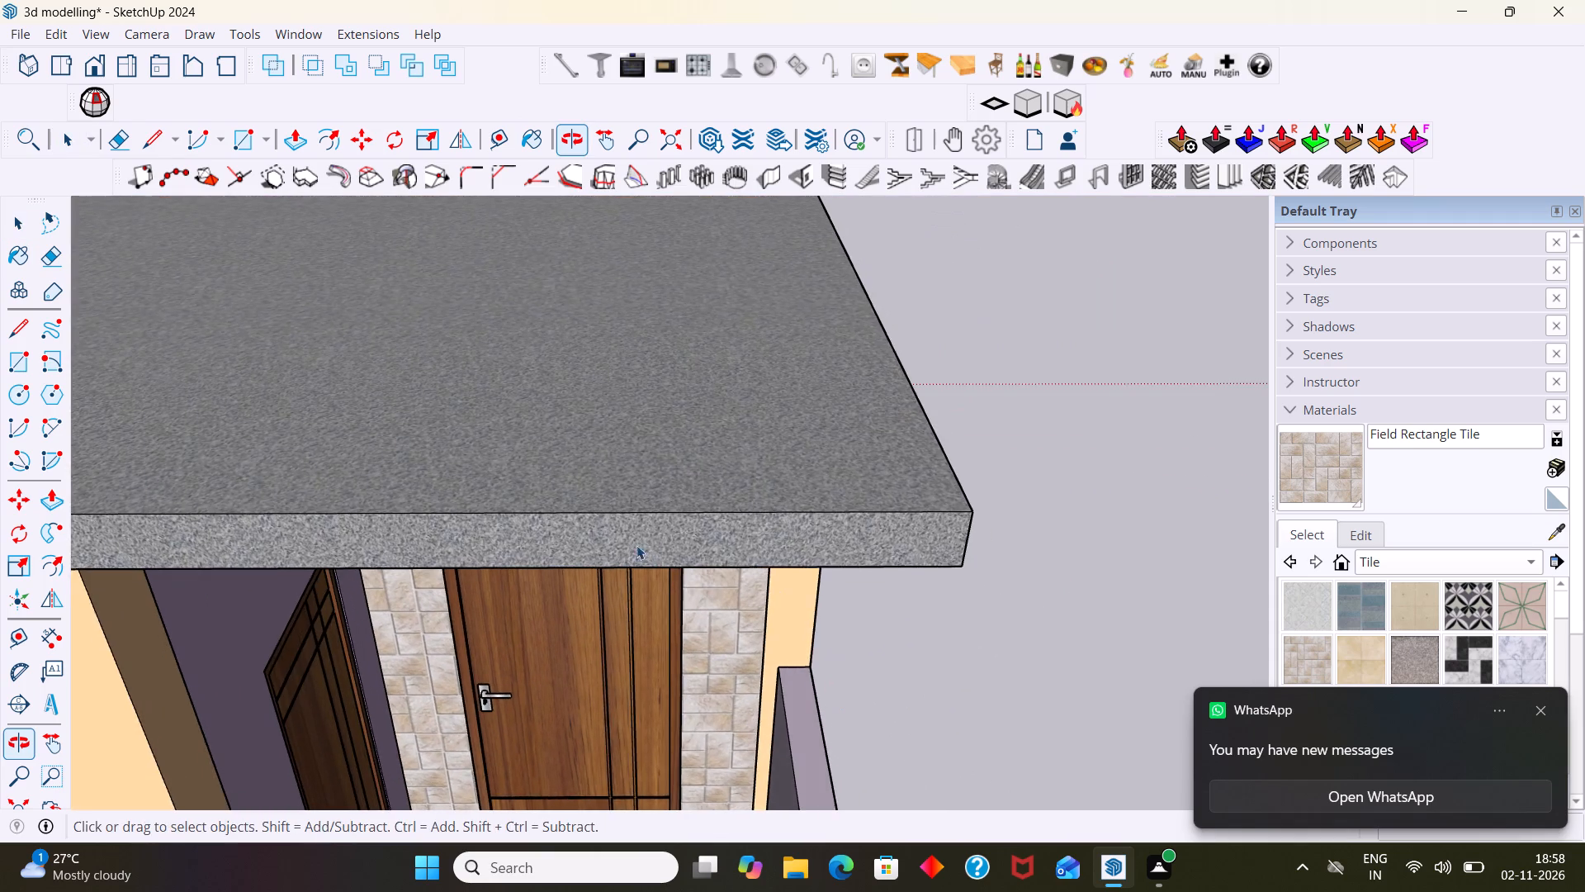
middle_drag(639, 534, 641, 370)
scroll(447, 472, up, 3)
scroll(454, 479, down, 6)
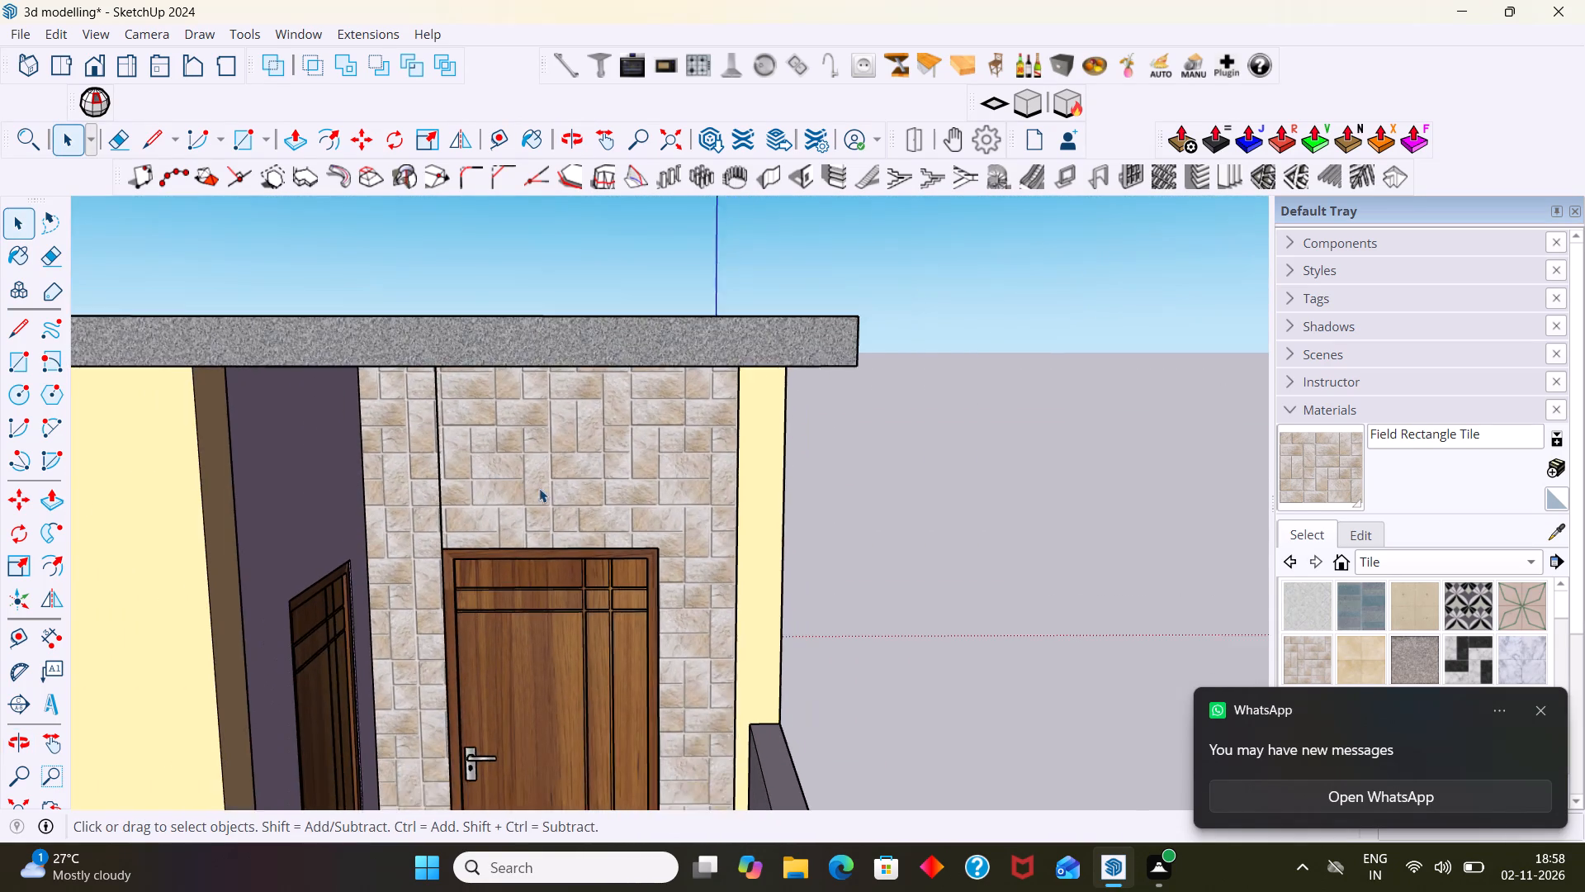
middle_drag(610, 542, 487, 534)
shift+middle_drag(531, 567, 542, 467)
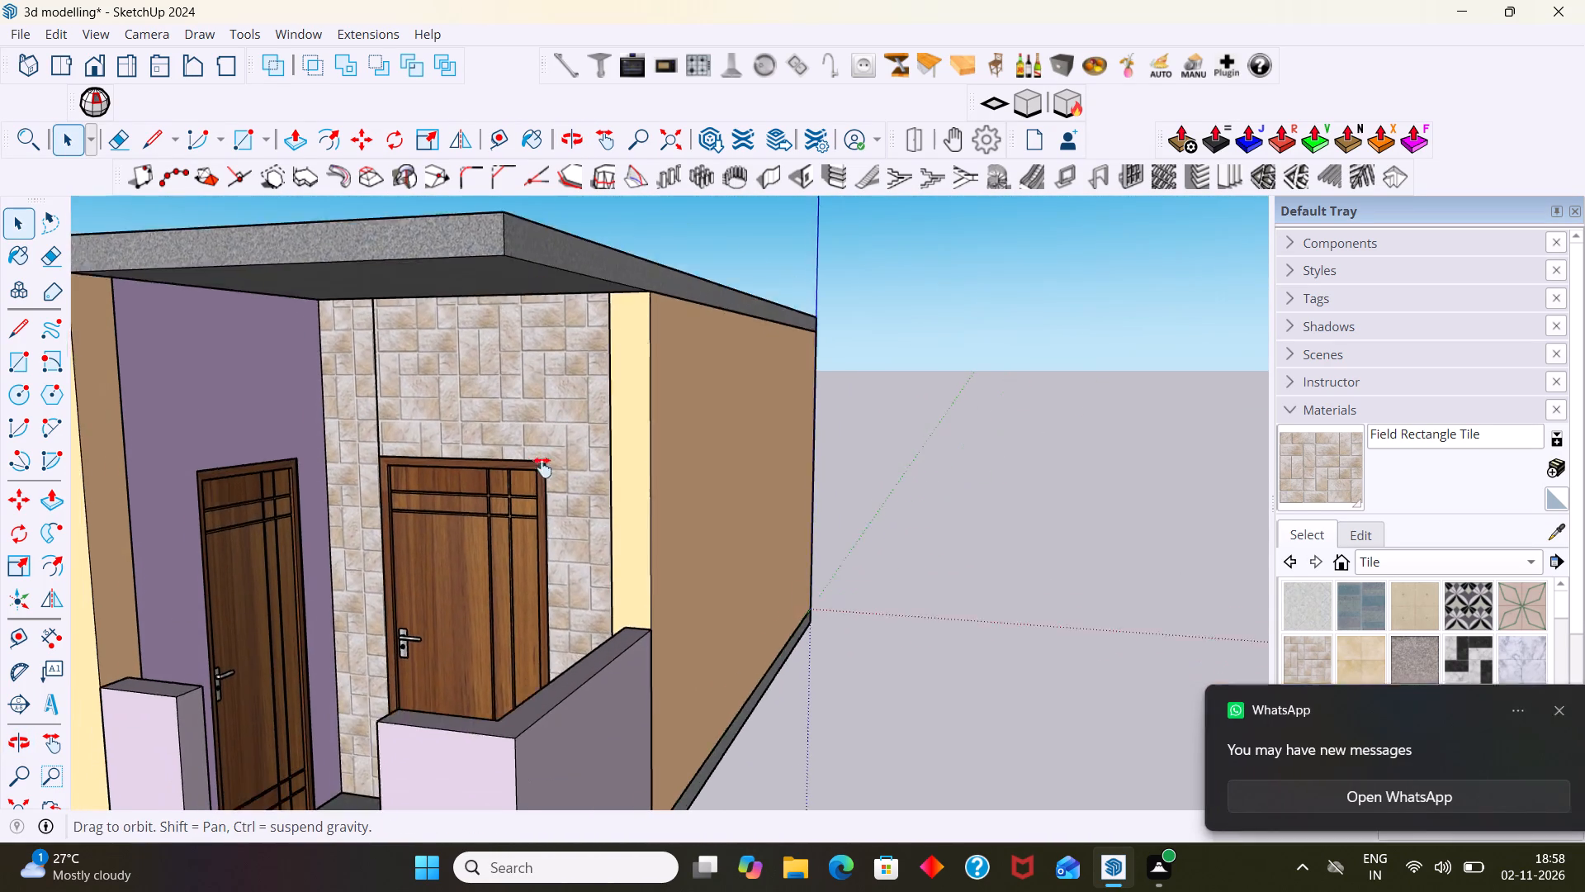
shift+middle_drag(542, 467, 548, 399)
middle_drag(585, 562, 632, 631)
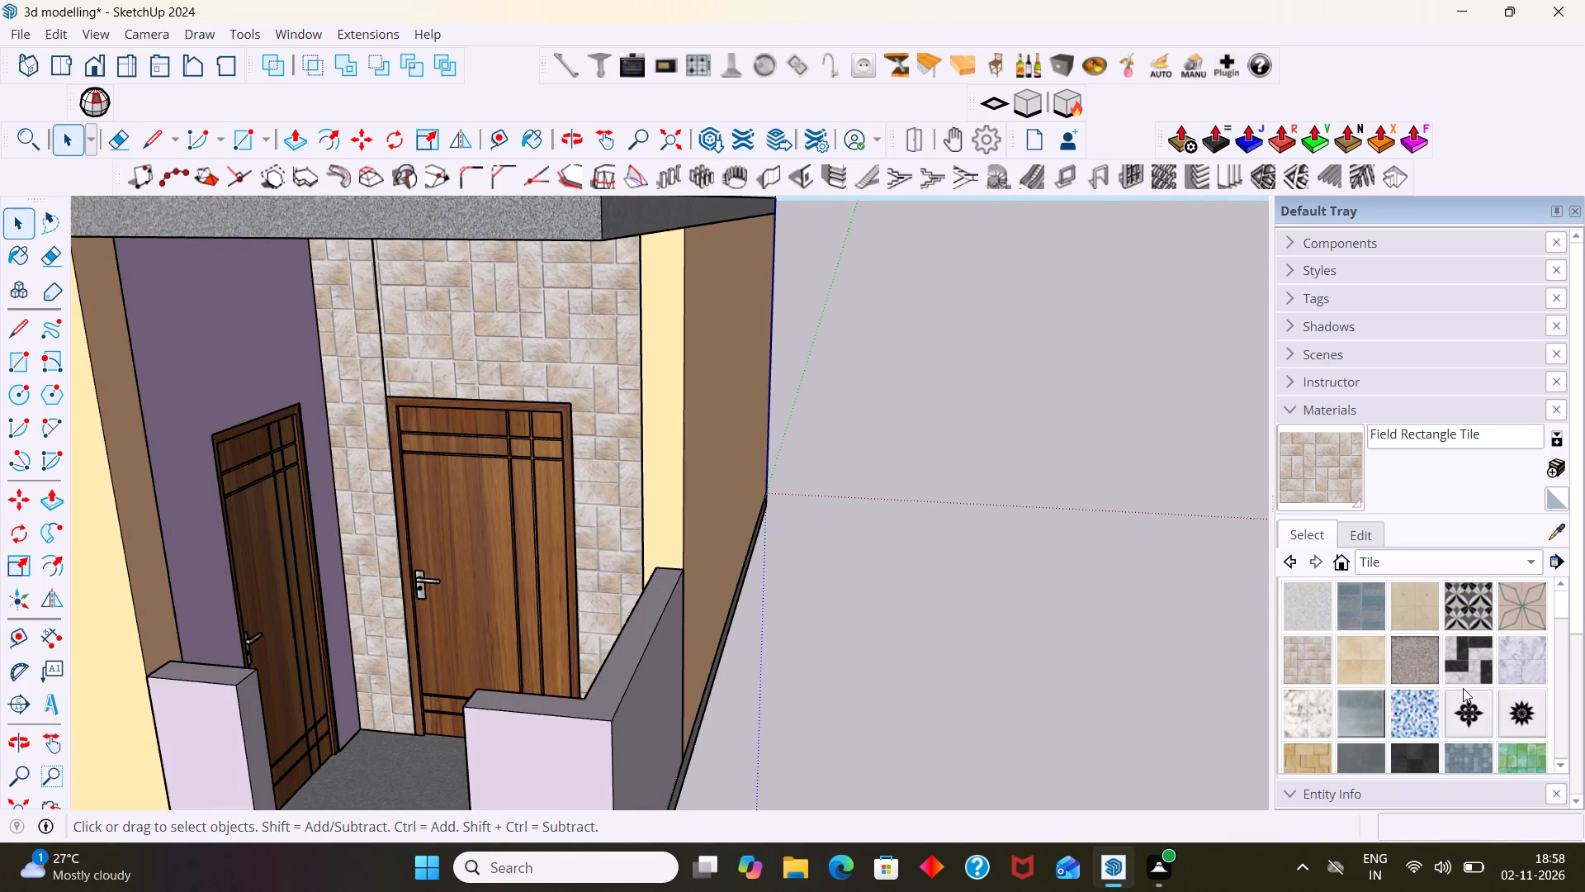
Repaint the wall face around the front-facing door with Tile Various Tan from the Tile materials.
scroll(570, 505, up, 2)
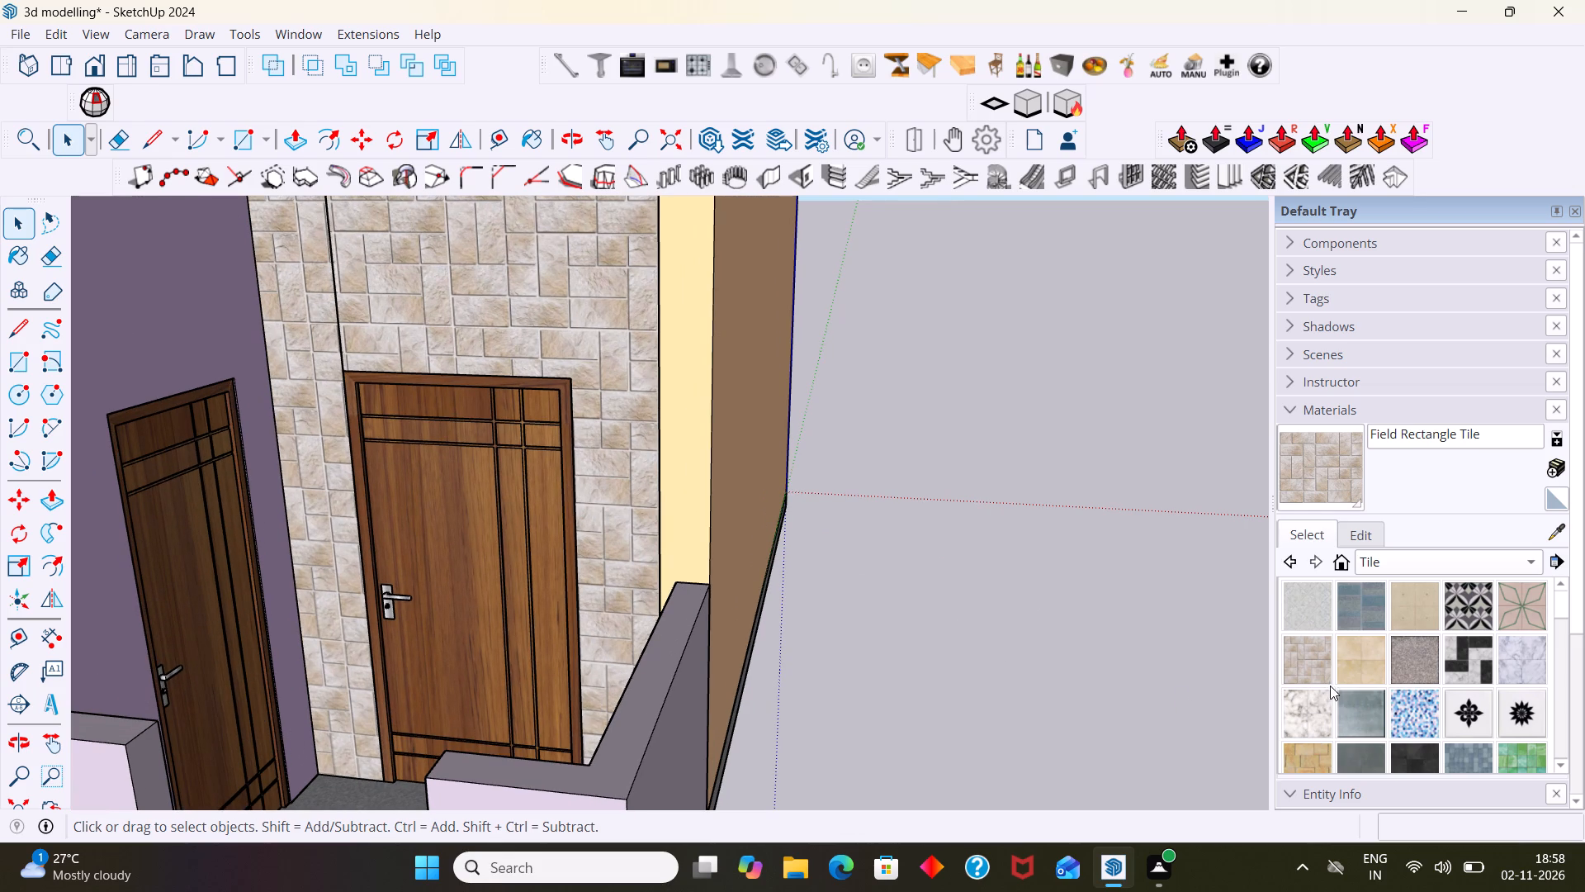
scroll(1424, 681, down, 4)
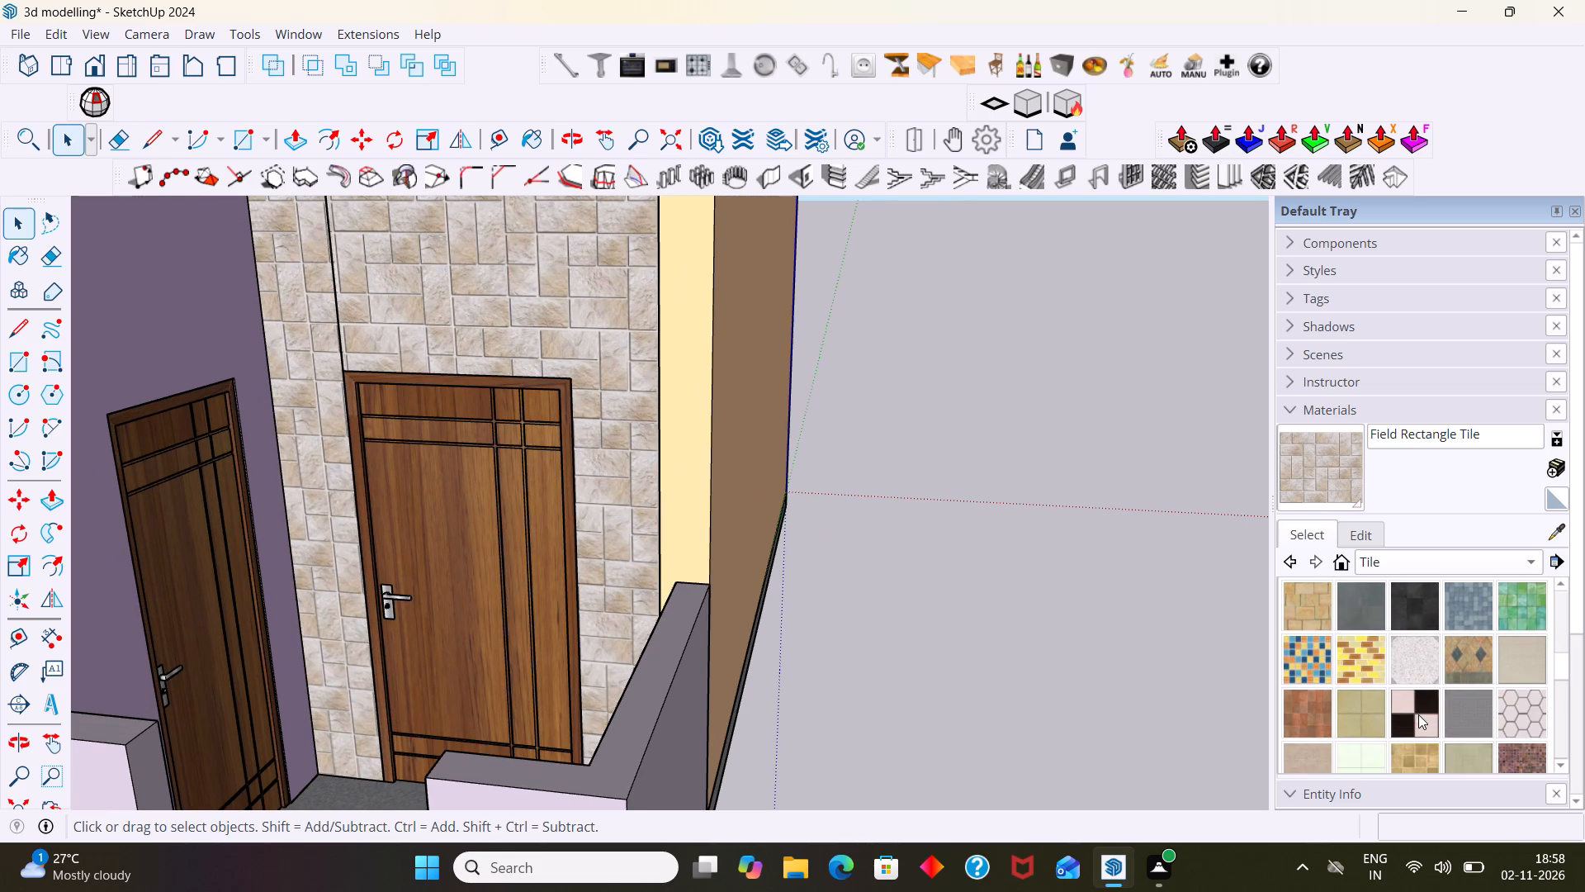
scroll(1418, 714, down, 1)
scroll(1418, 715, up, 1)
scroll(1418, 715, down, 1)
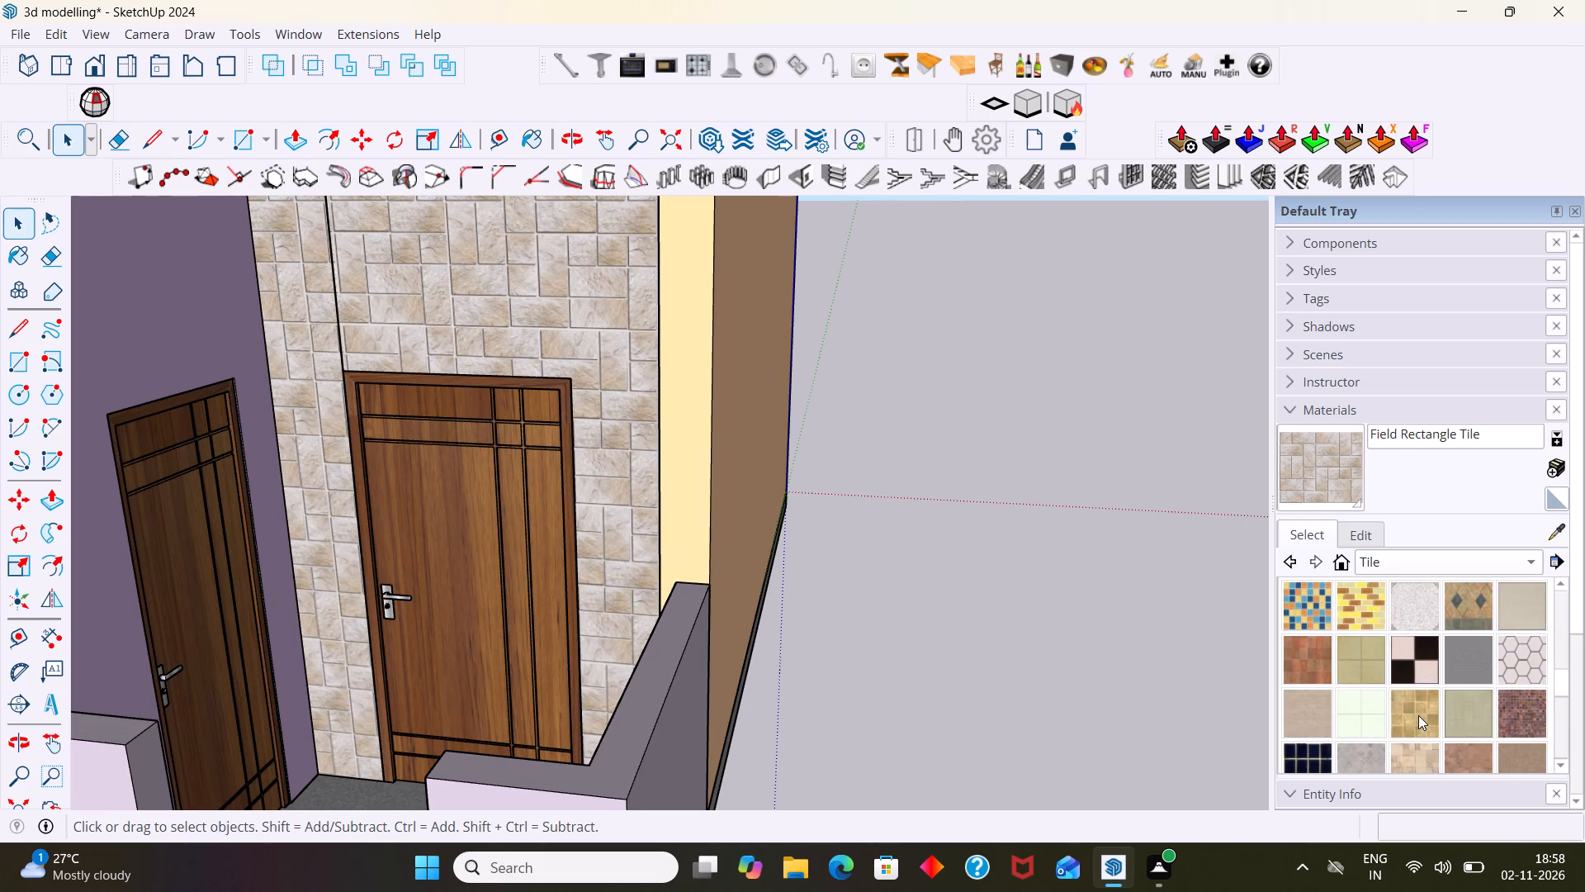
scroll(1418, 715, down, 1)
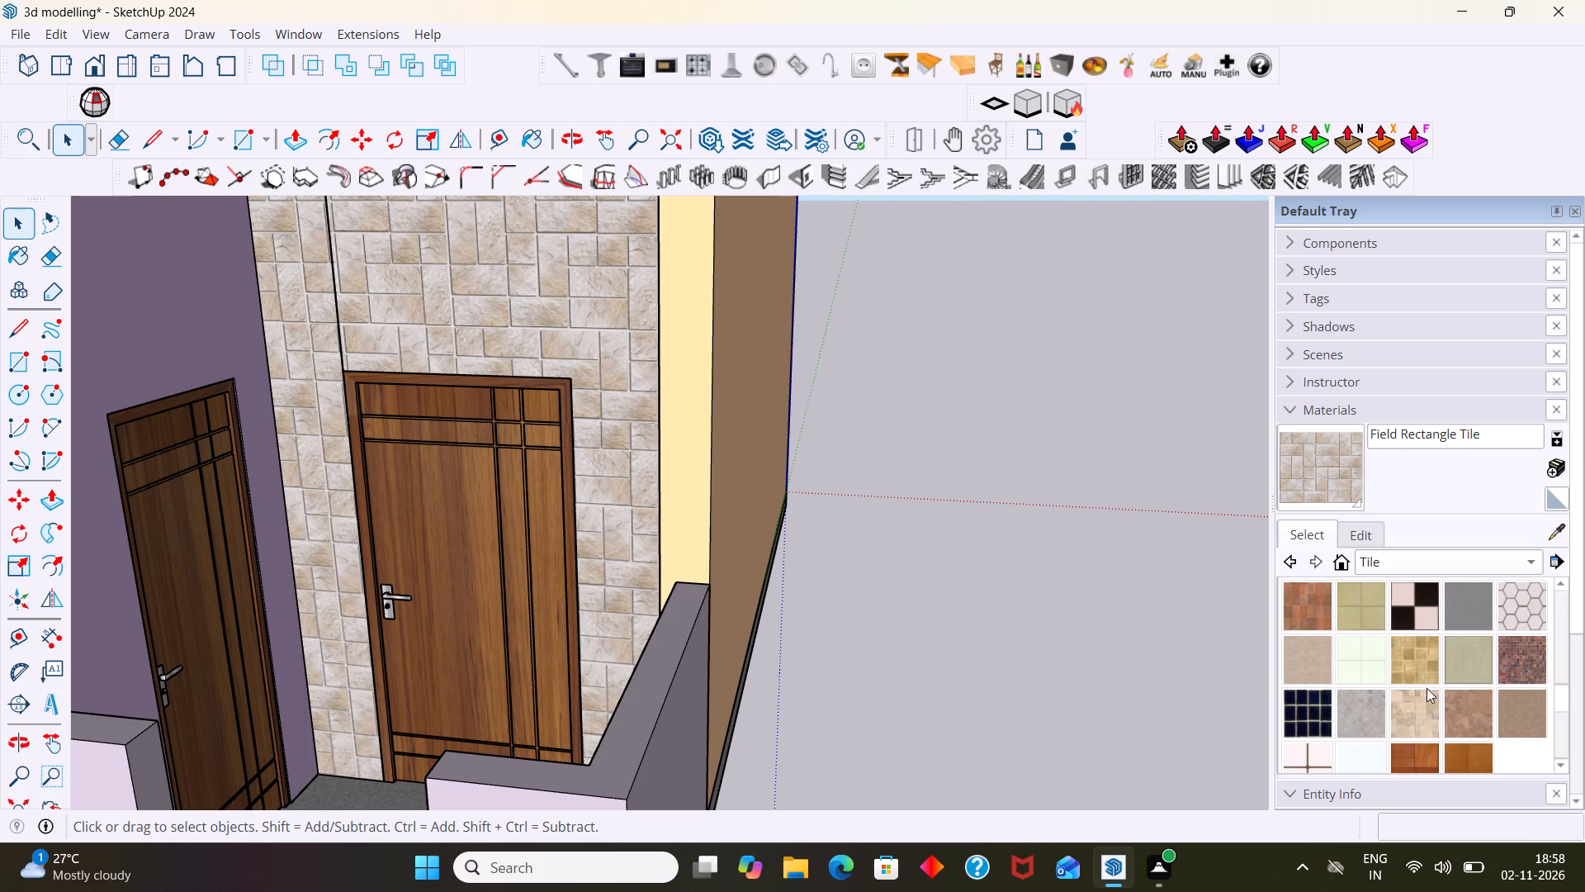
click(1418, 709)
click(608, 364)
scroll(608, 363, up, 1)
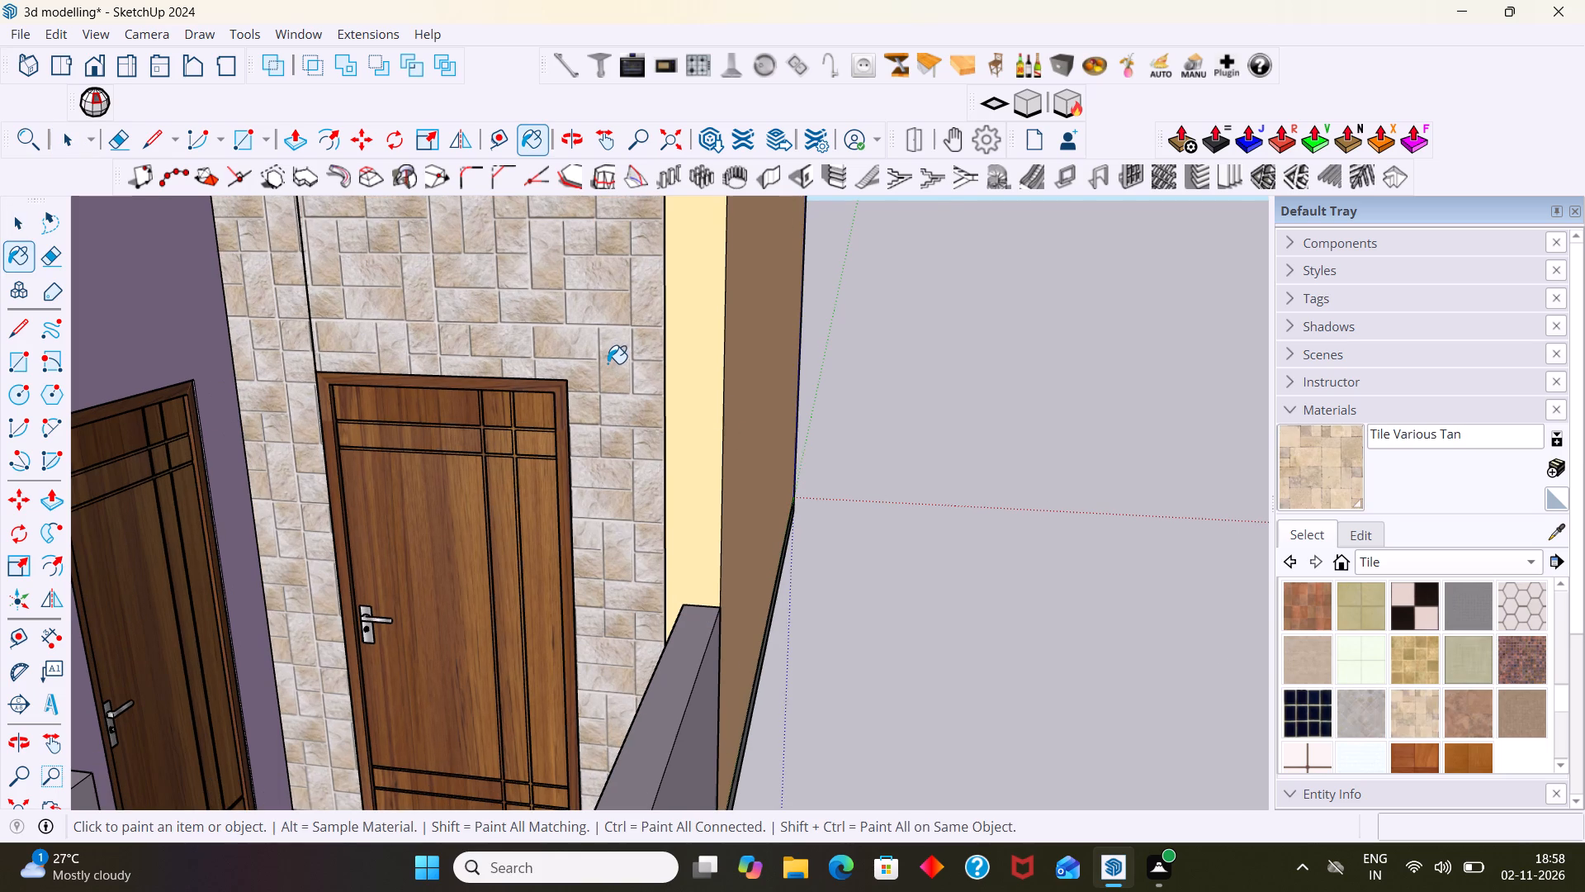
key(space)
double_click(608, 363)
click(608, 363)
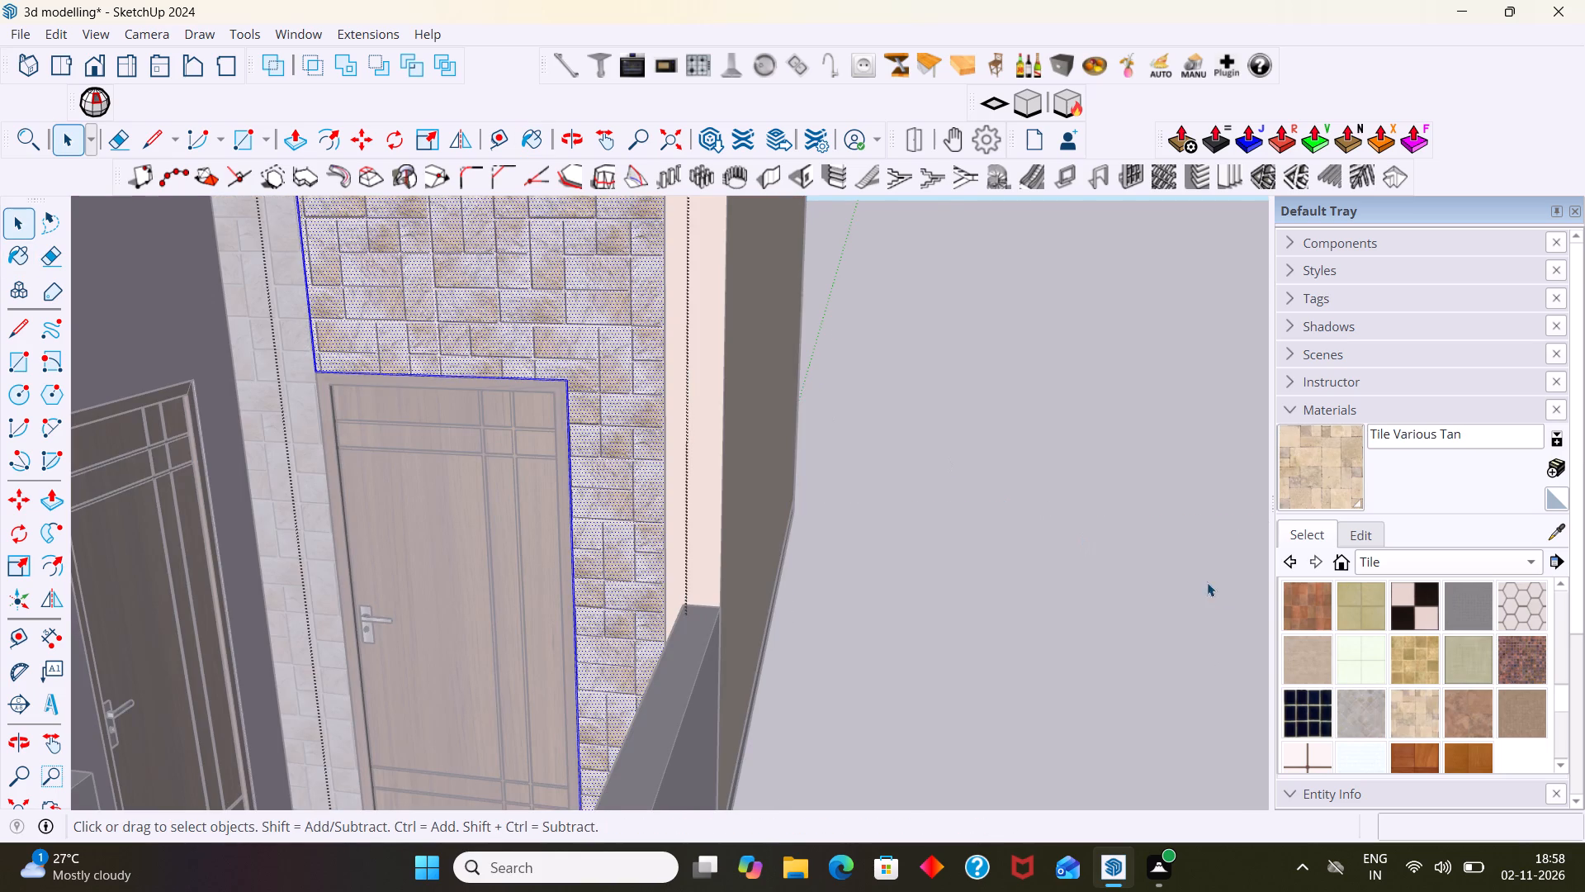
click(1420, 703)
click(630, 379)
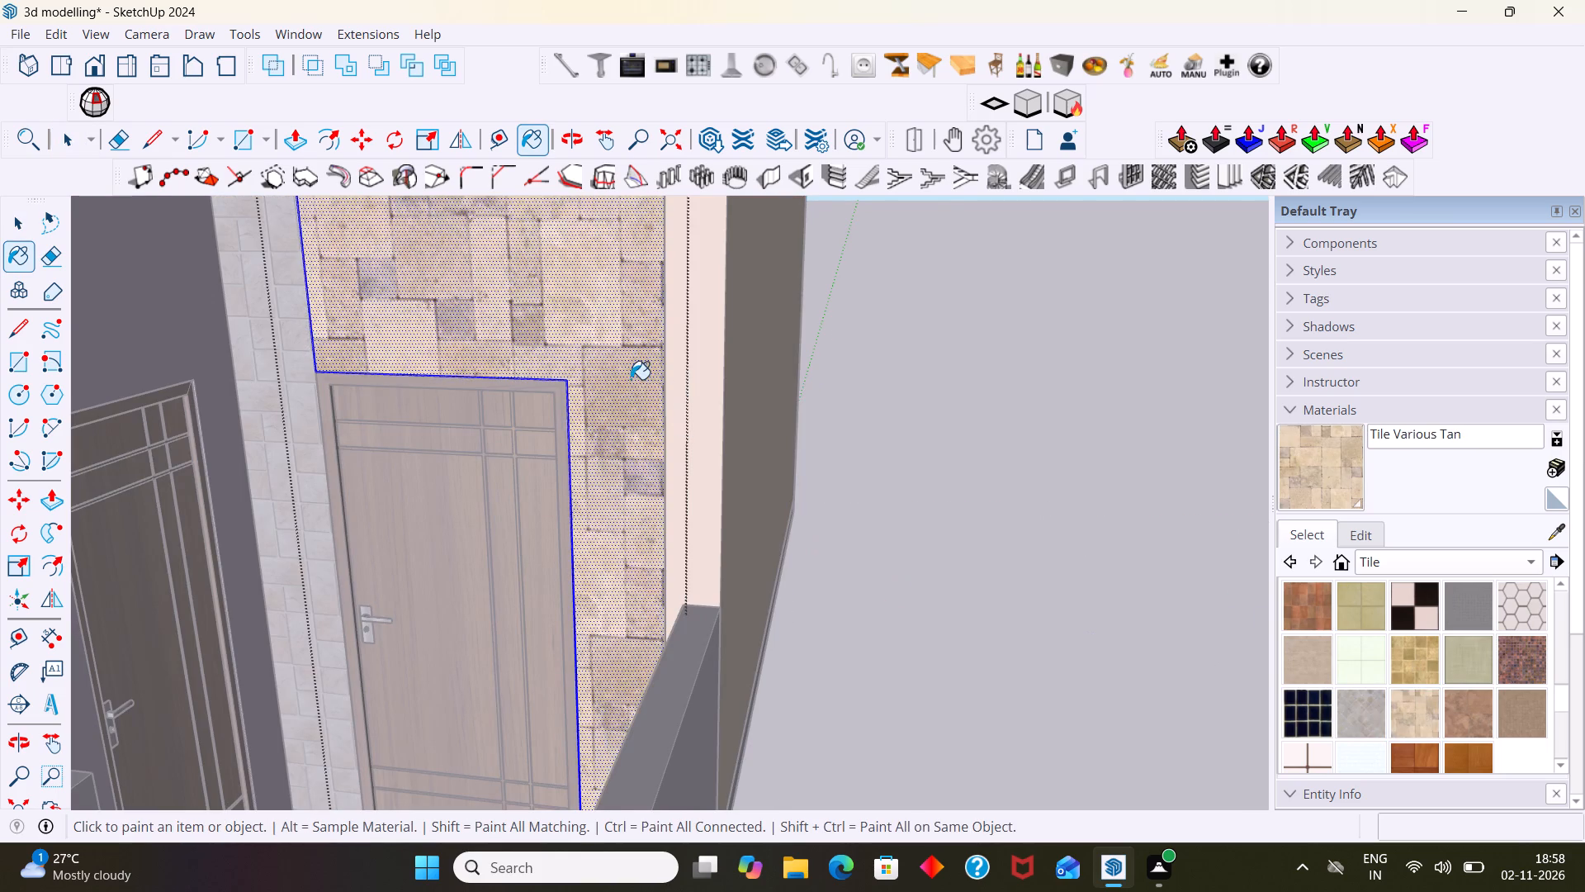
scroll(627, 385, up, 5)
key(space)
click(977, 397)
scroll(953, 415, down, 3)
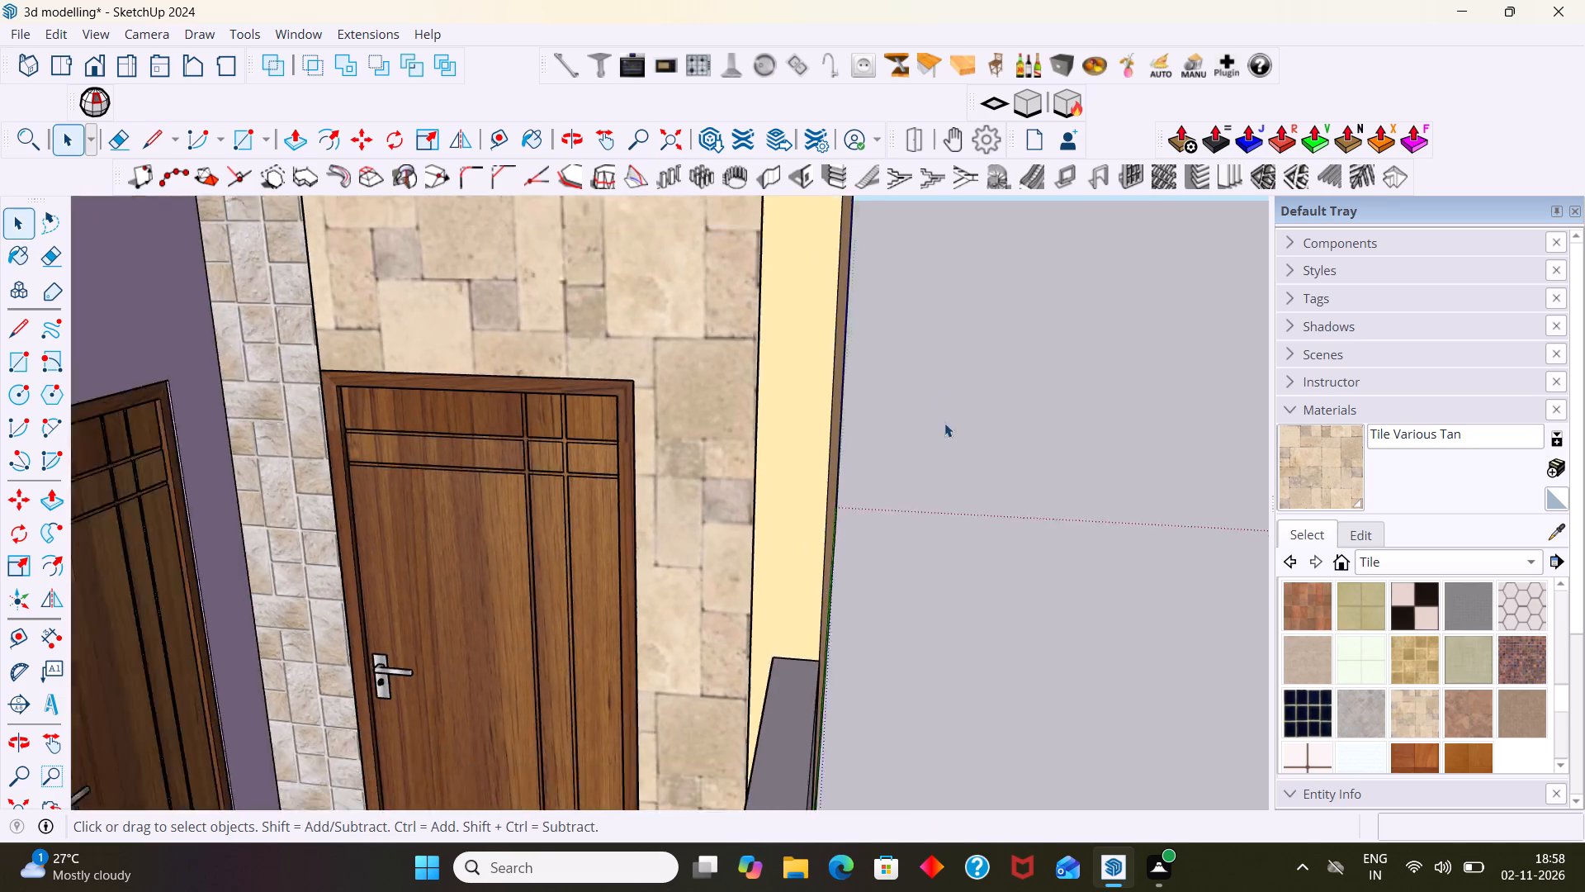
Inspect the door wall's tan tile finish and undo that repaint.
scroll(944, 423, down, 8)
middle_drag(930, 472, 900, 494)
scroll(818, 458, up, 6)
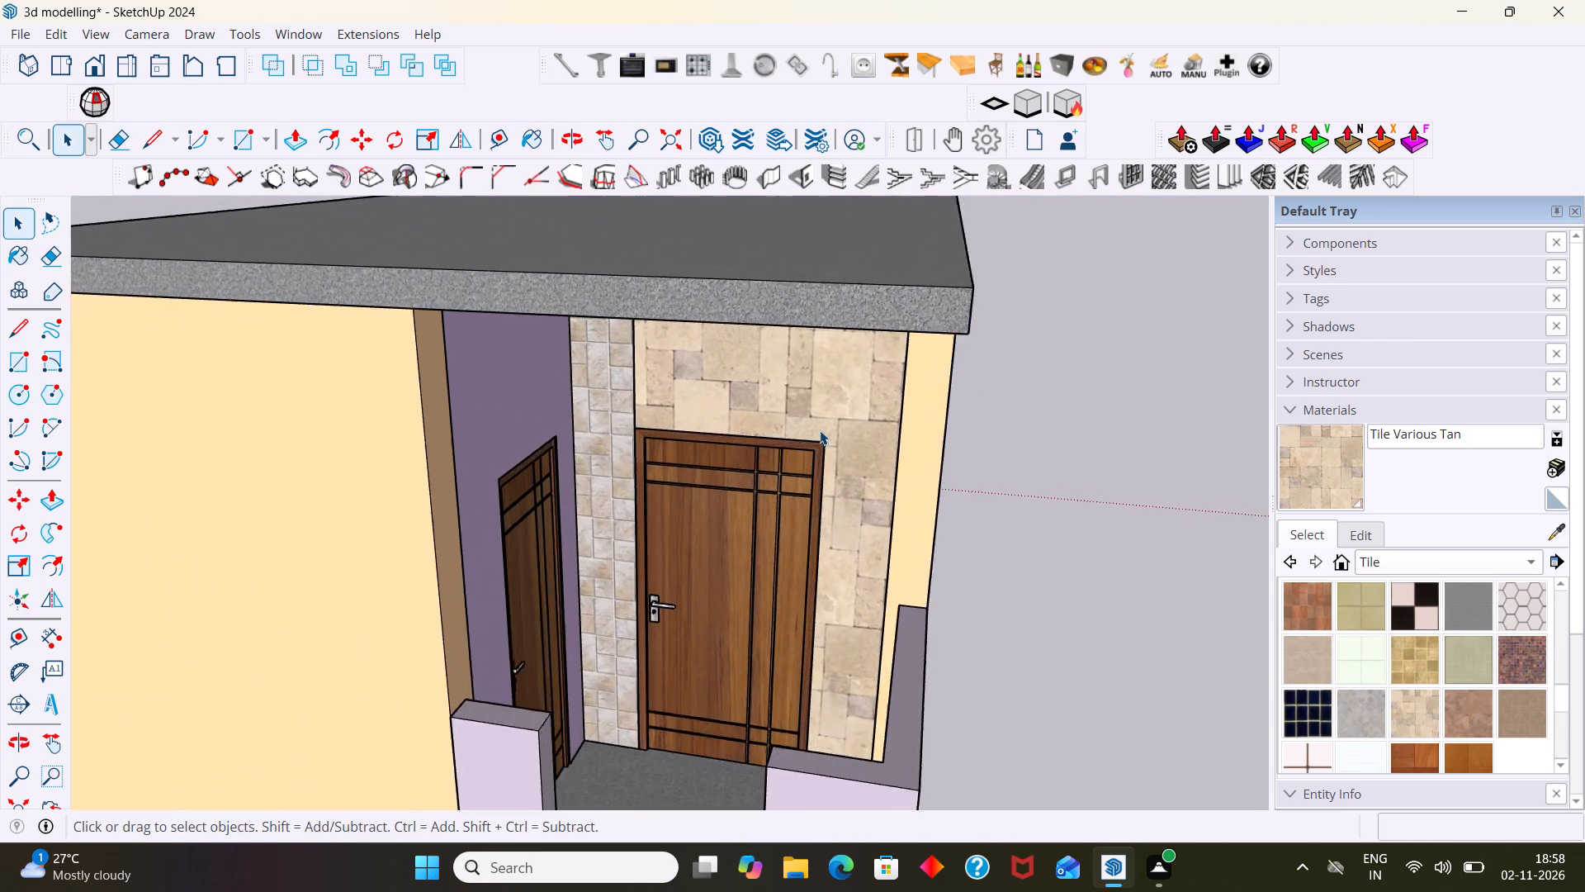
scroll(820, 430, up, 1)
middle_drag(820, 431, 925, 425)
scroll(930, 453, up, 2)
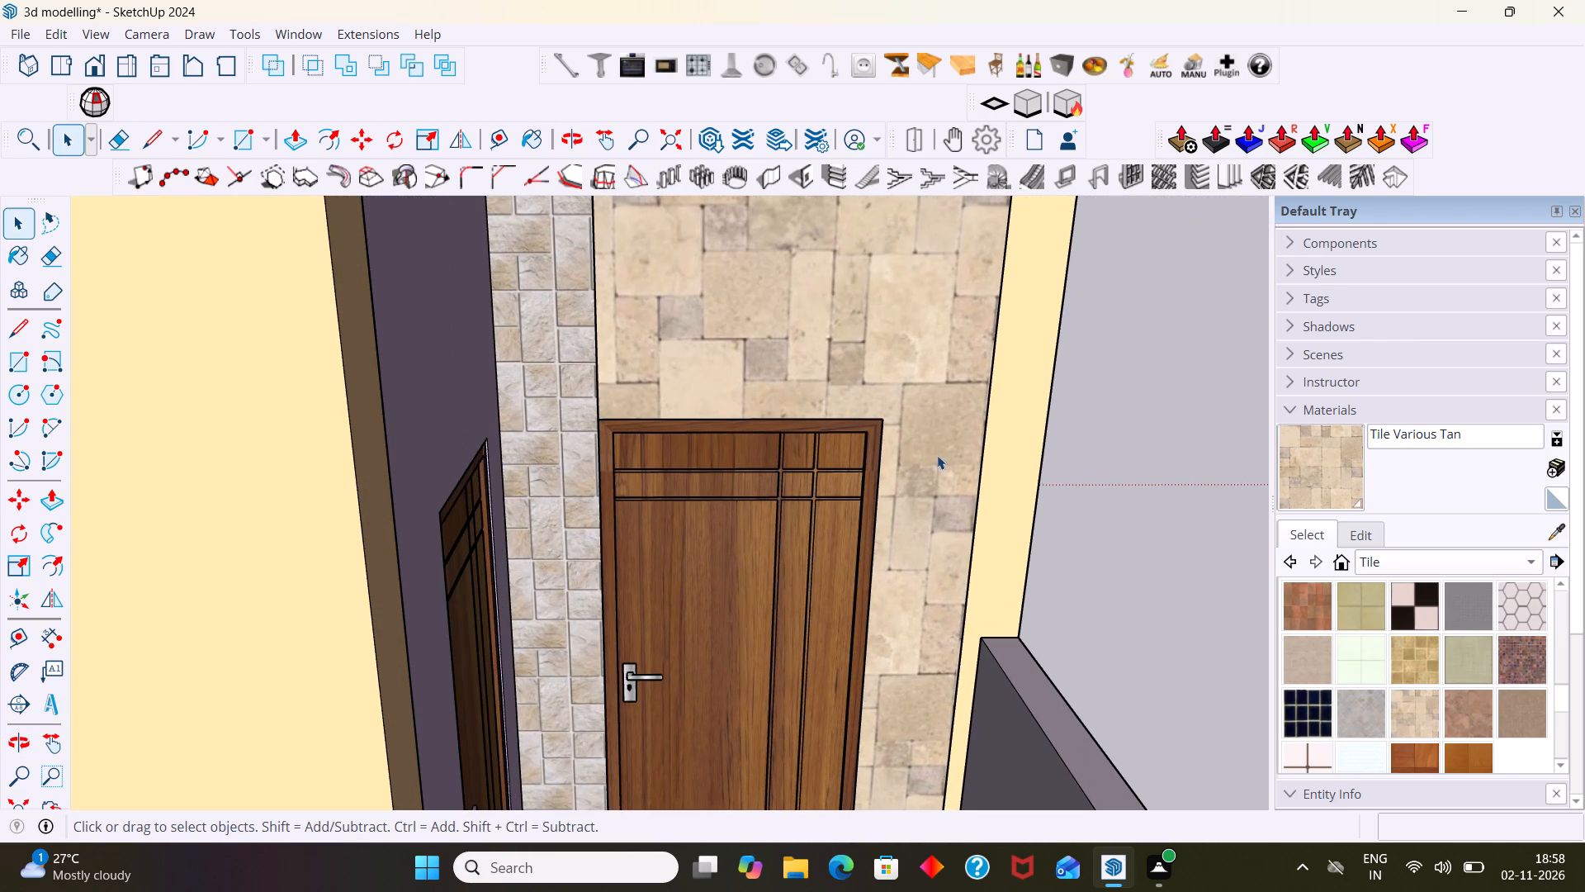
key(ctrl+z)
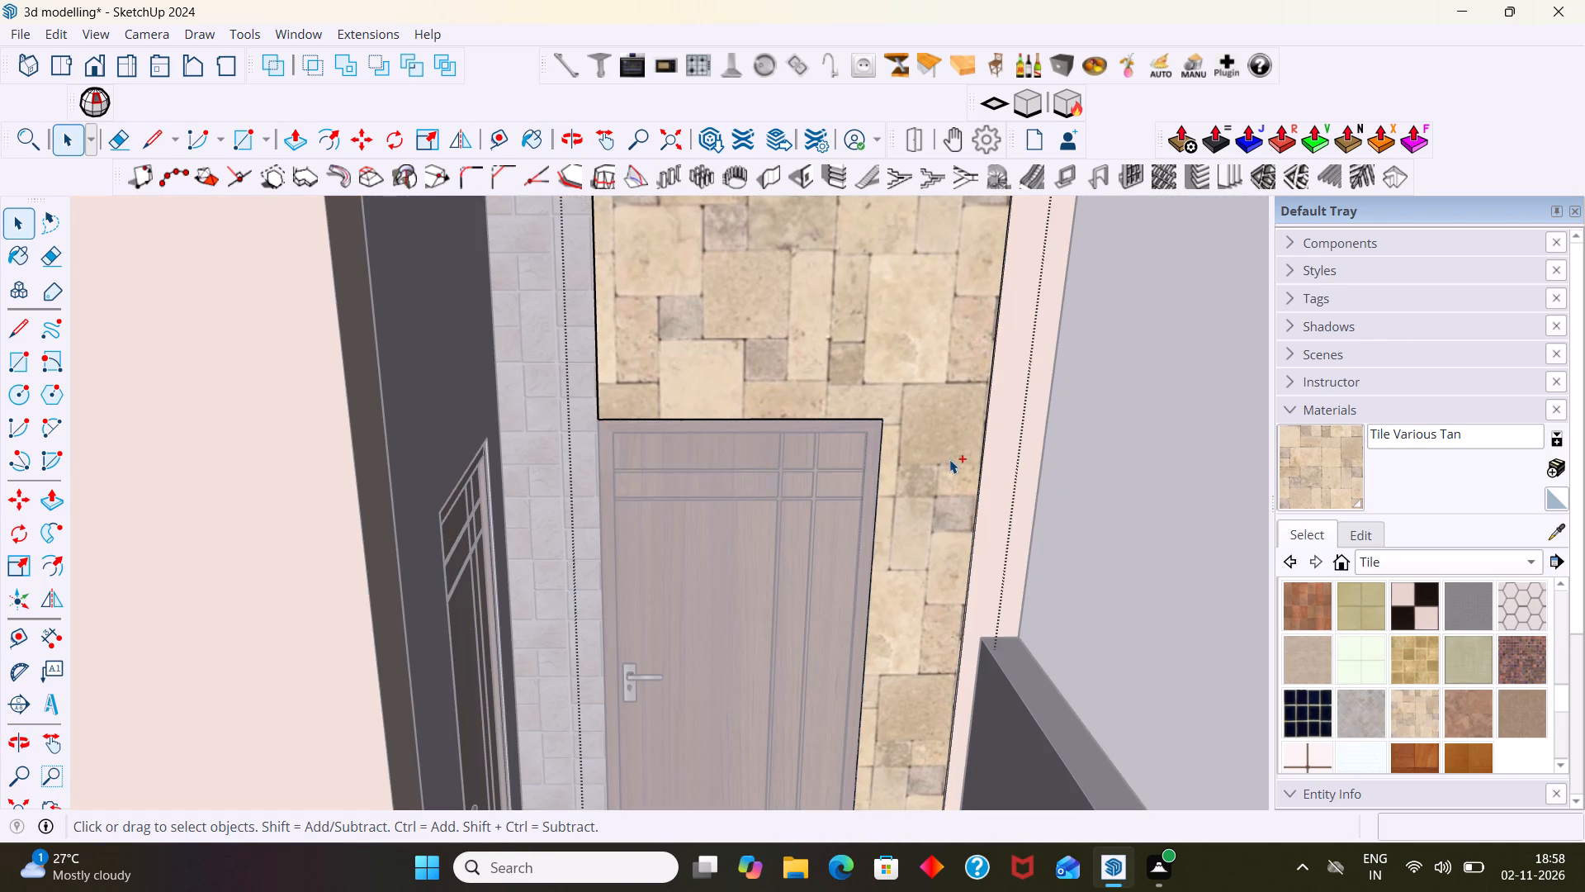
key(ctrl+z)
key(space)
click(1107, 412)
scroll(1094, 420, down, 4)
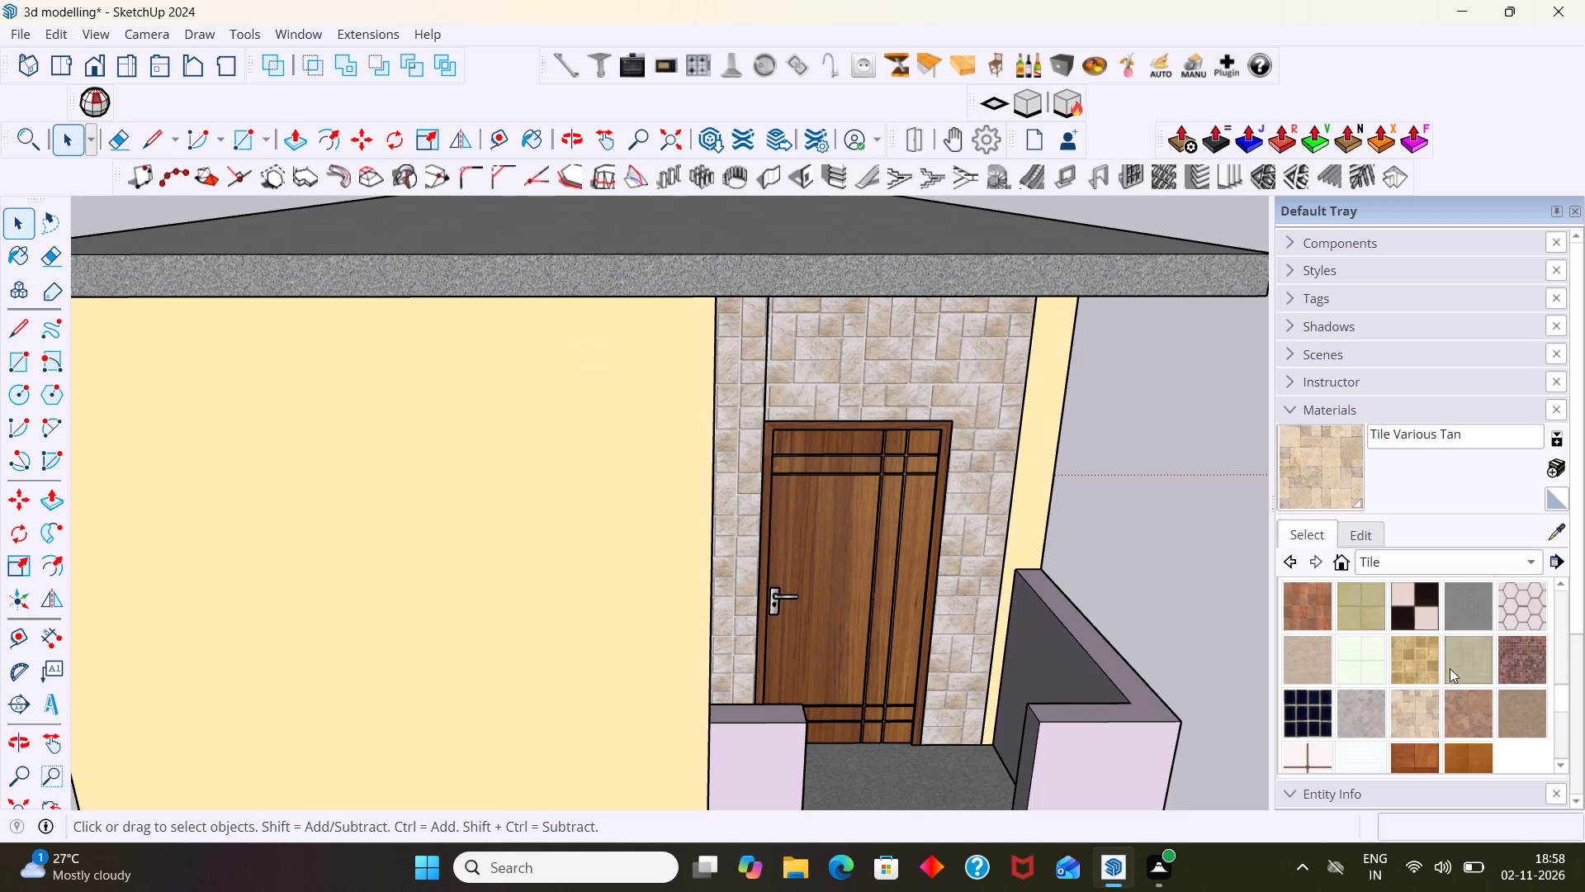
Browse the Tile materials for an alternative finish for the wall around the front-facing door.
scroll(1546, 668, up, 2)
scroll(1546, 668, down, 2)
scroll(1524, 674, up, 2)
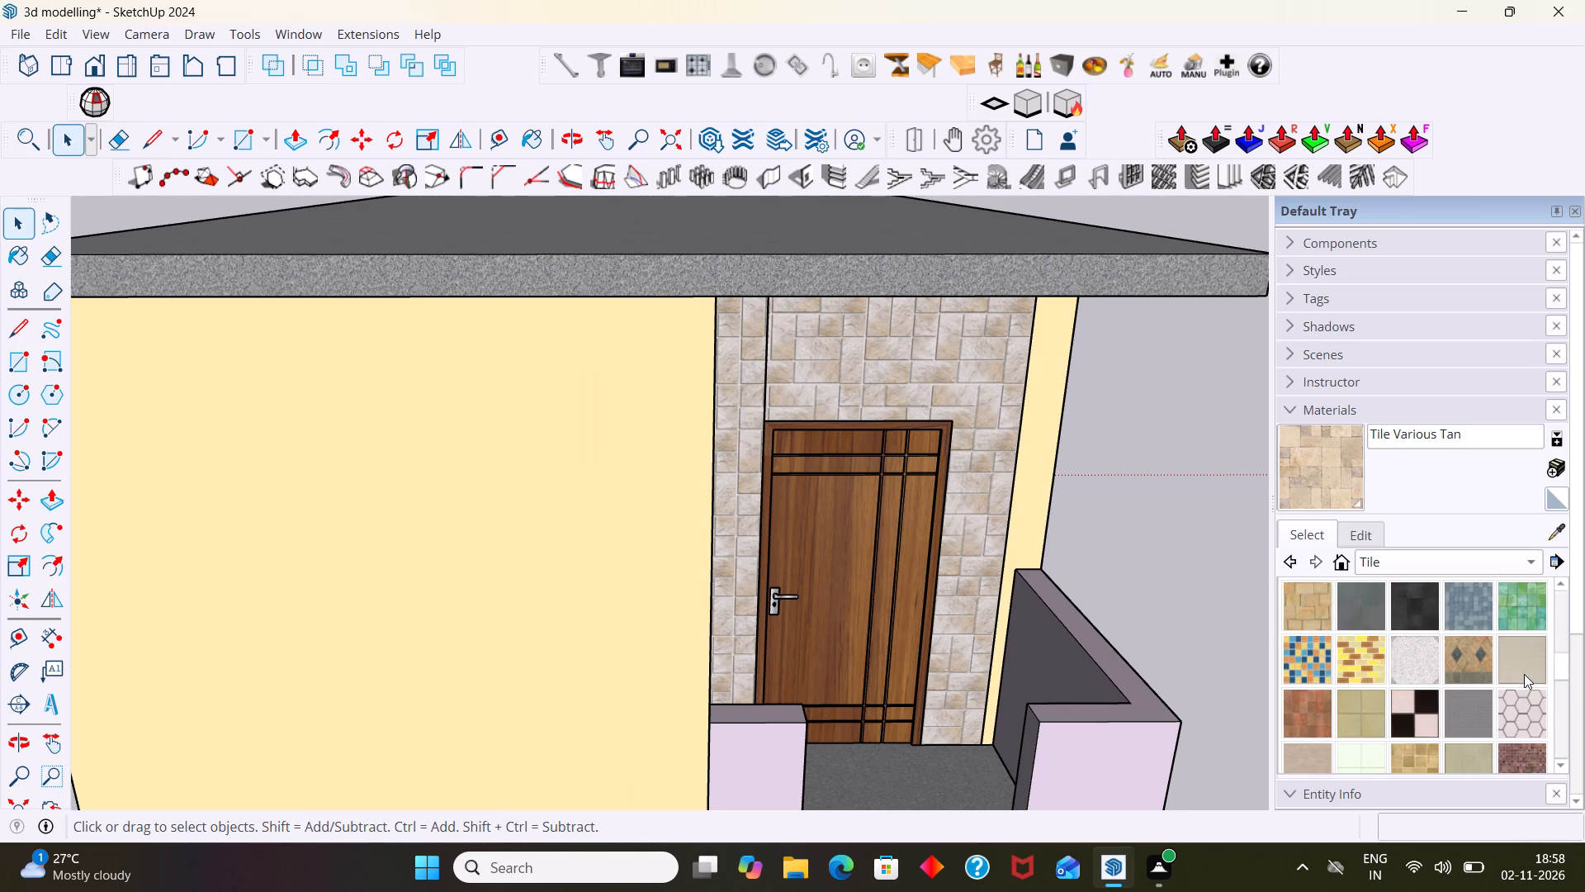
scroll(1524, 674, down, 1)
scroll(1524, 674, up, 2)
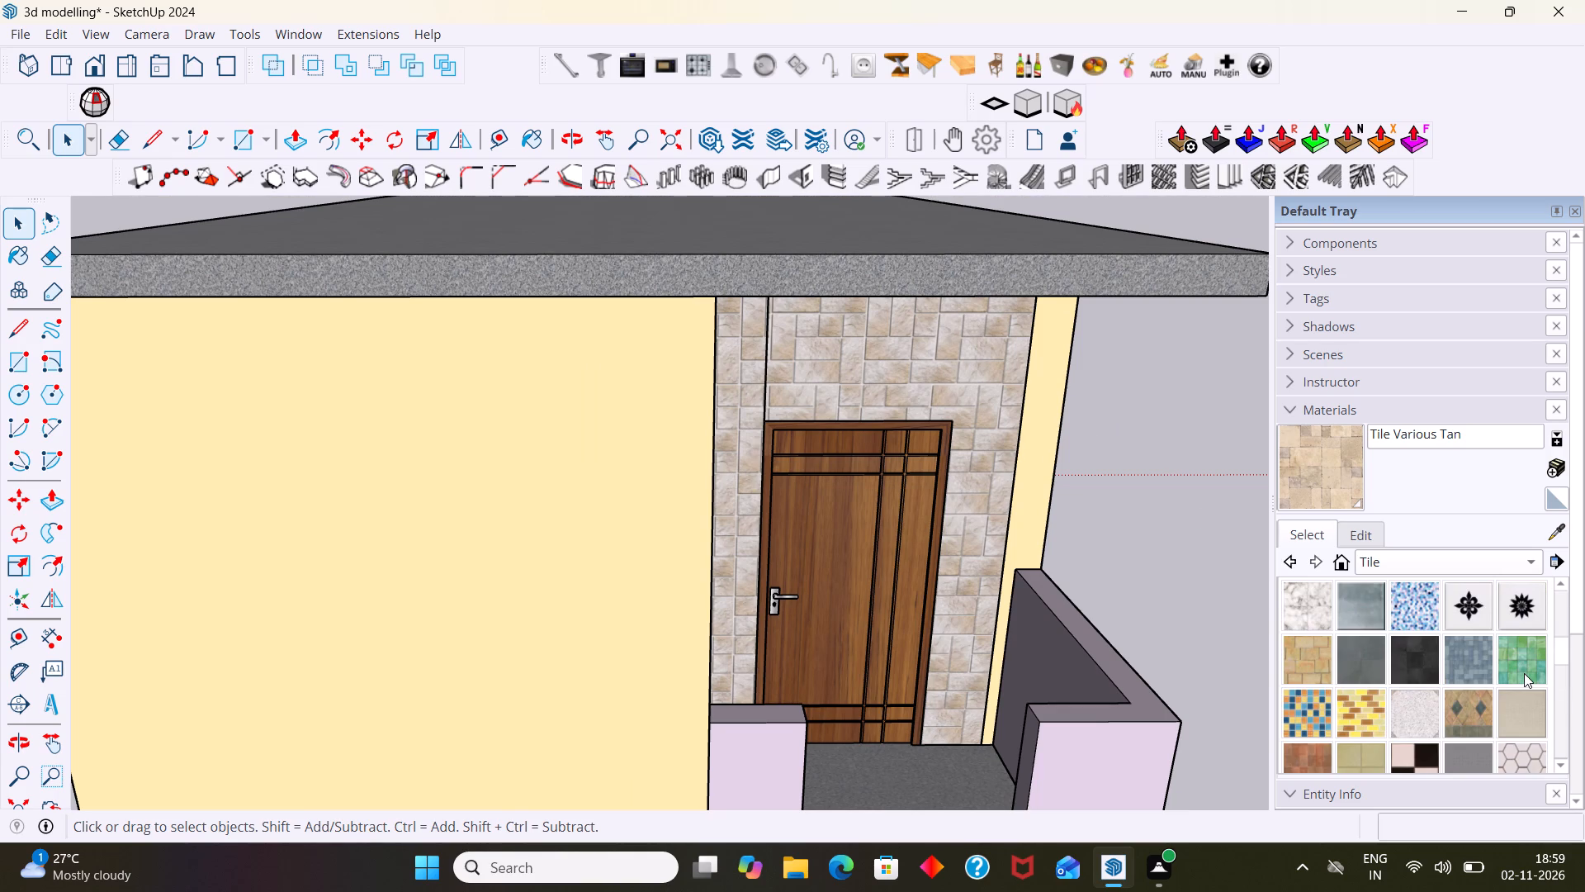
scroll(1490, 670, down, 1)
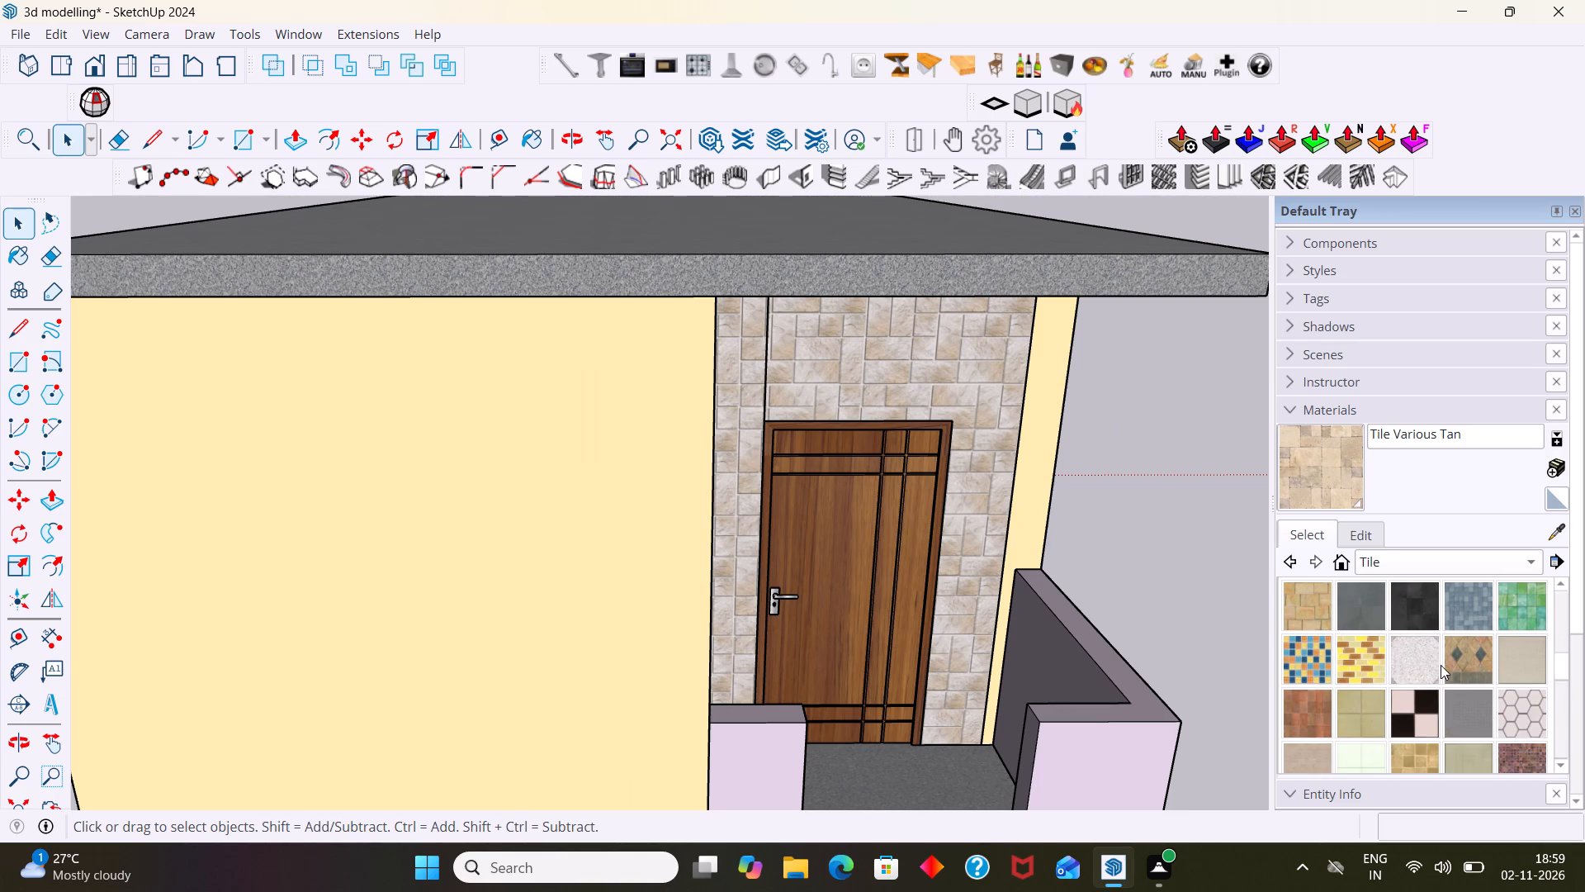
scroll(1441, 665, down, 1)
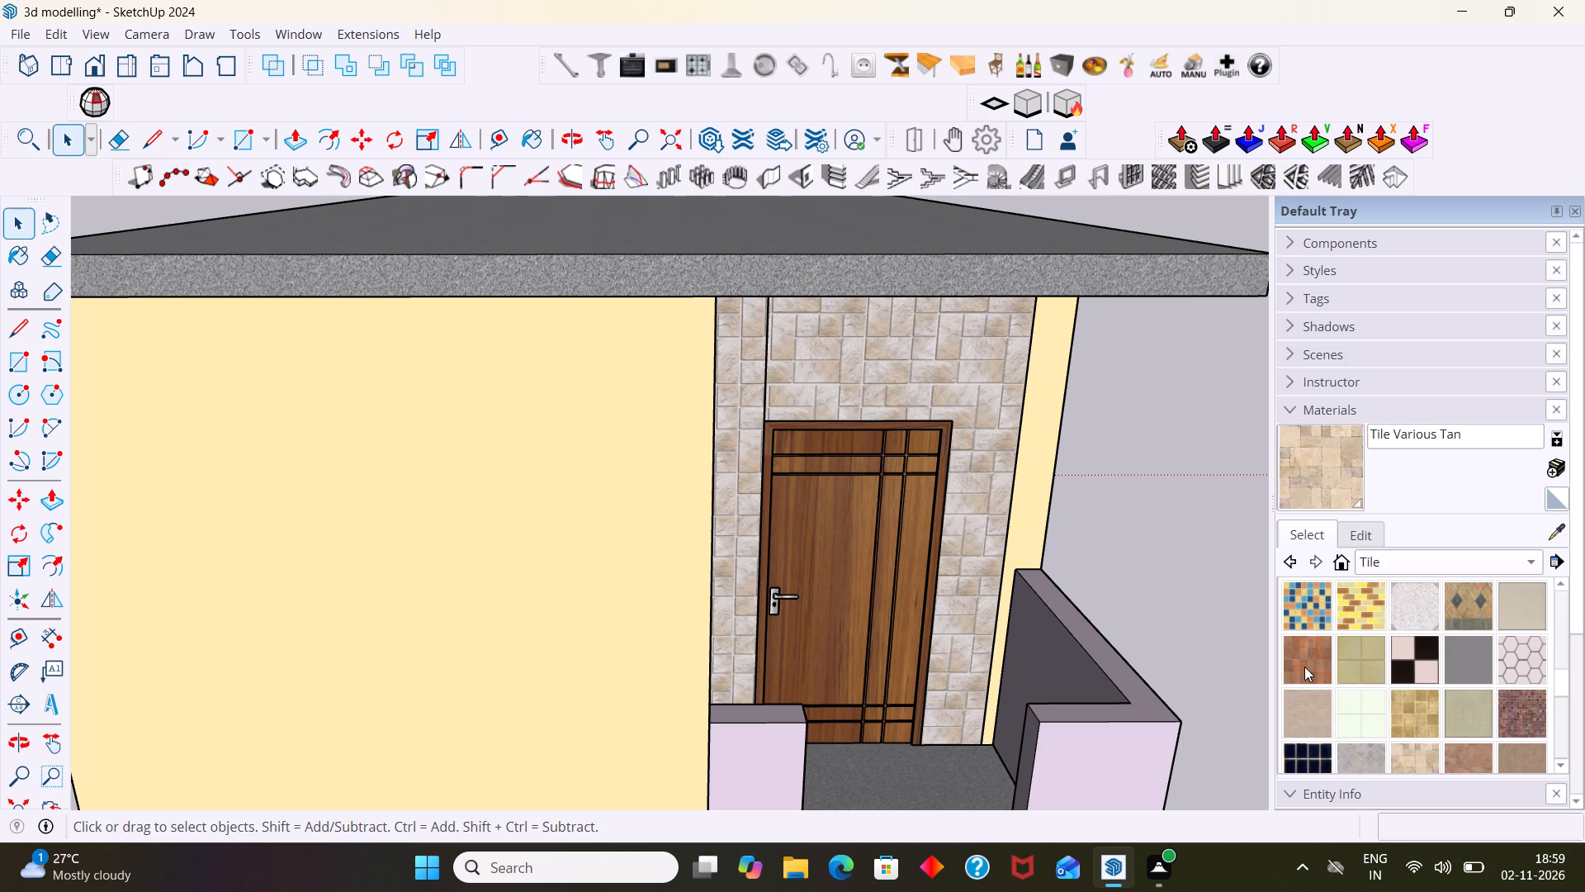
click(1304, 667)
scroll(1386, 705, down, 1)
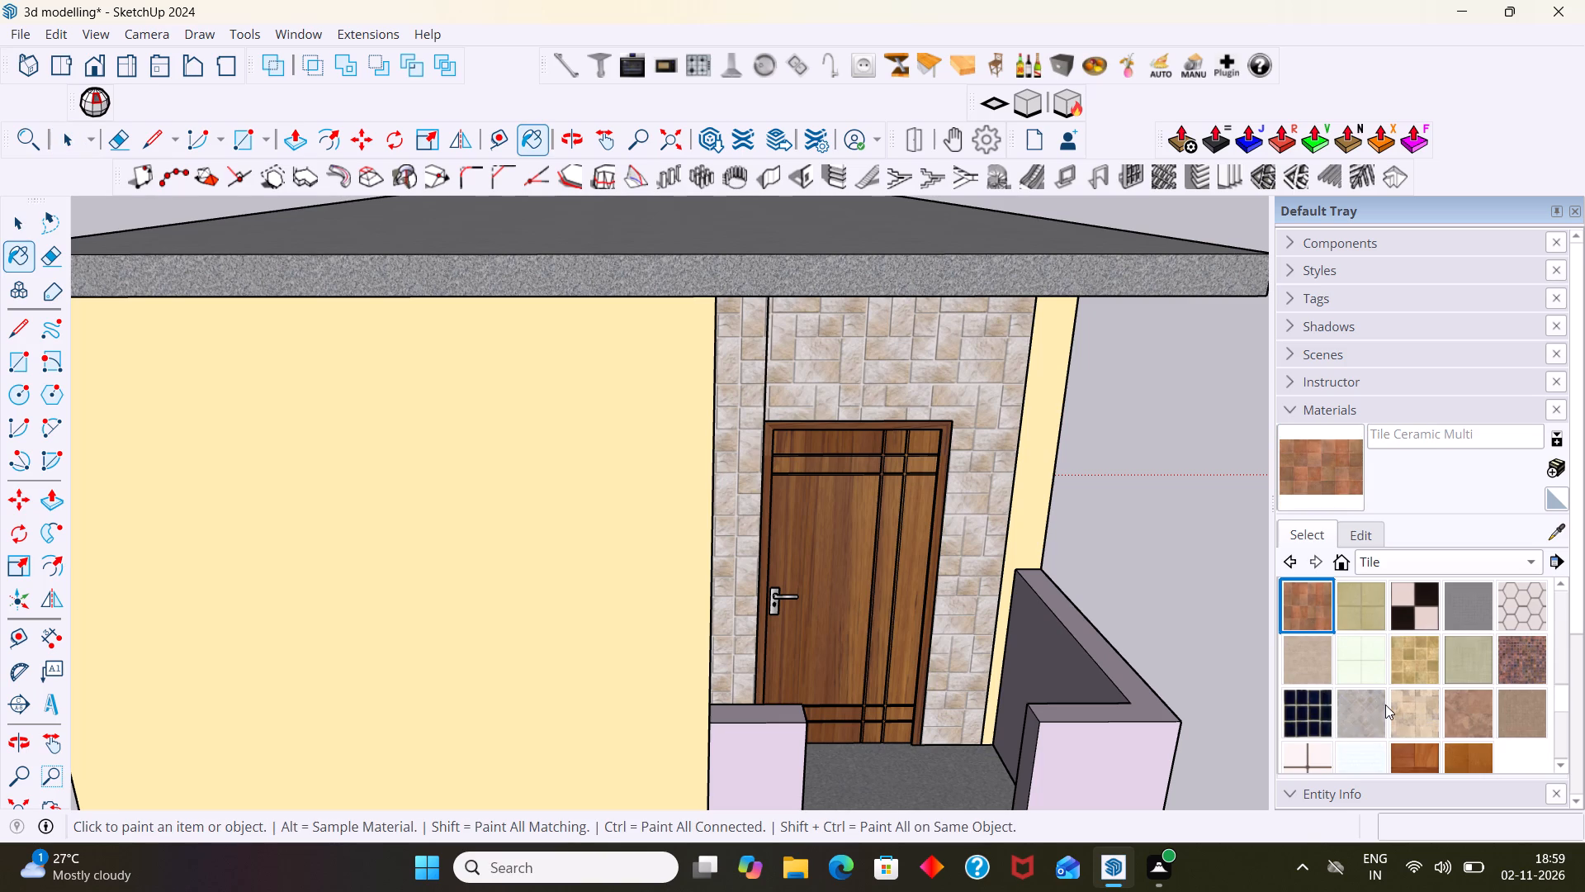
scroll(1382, 677, down, 2)
scroll(1390, 681, up, 5)
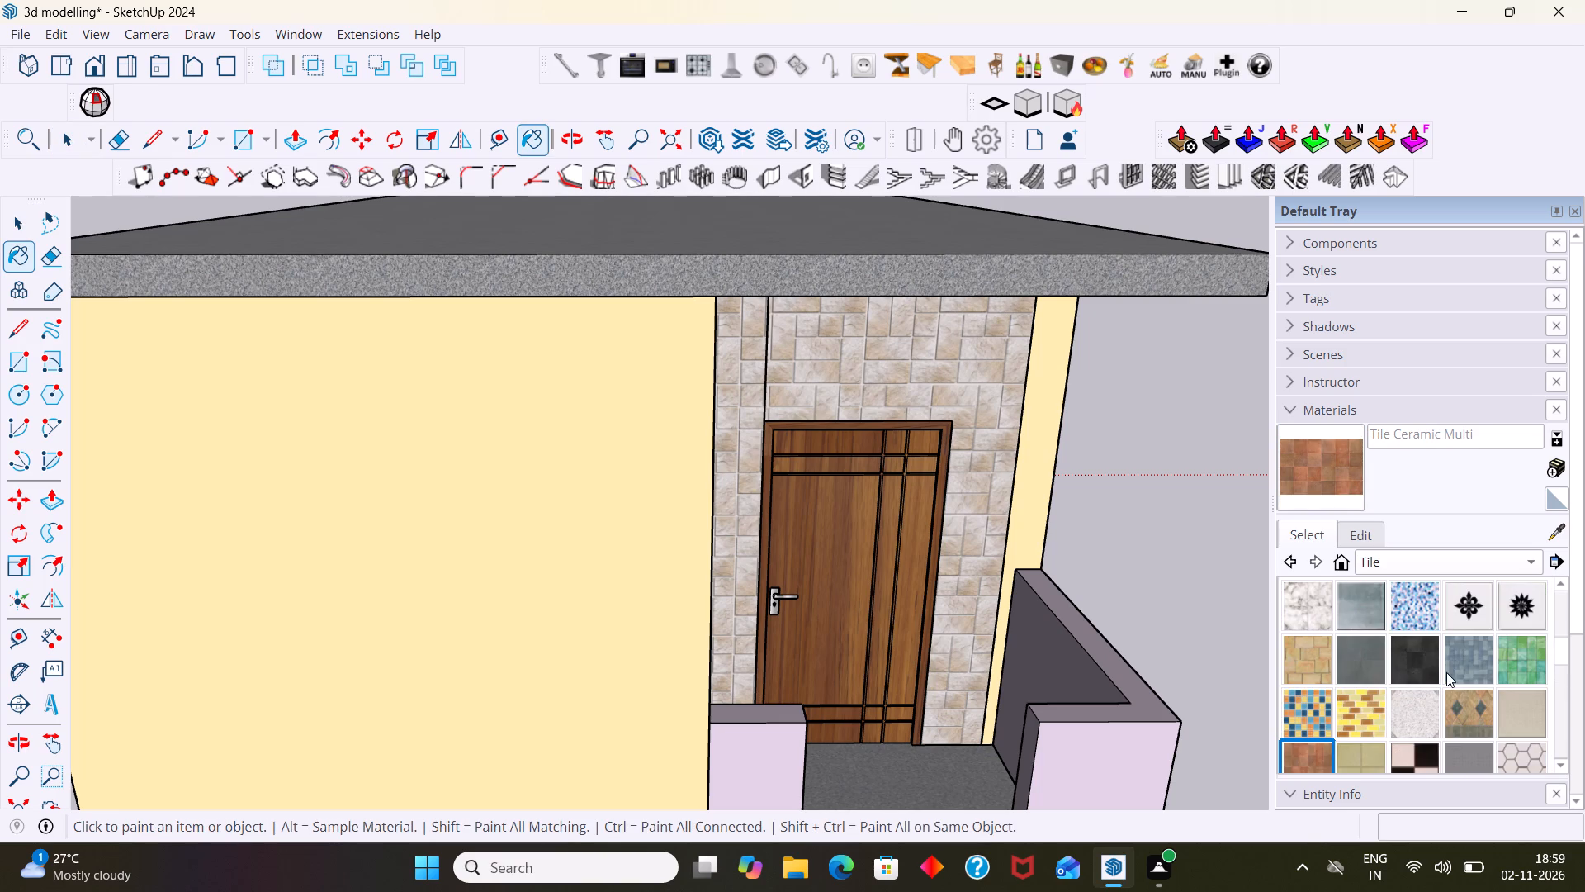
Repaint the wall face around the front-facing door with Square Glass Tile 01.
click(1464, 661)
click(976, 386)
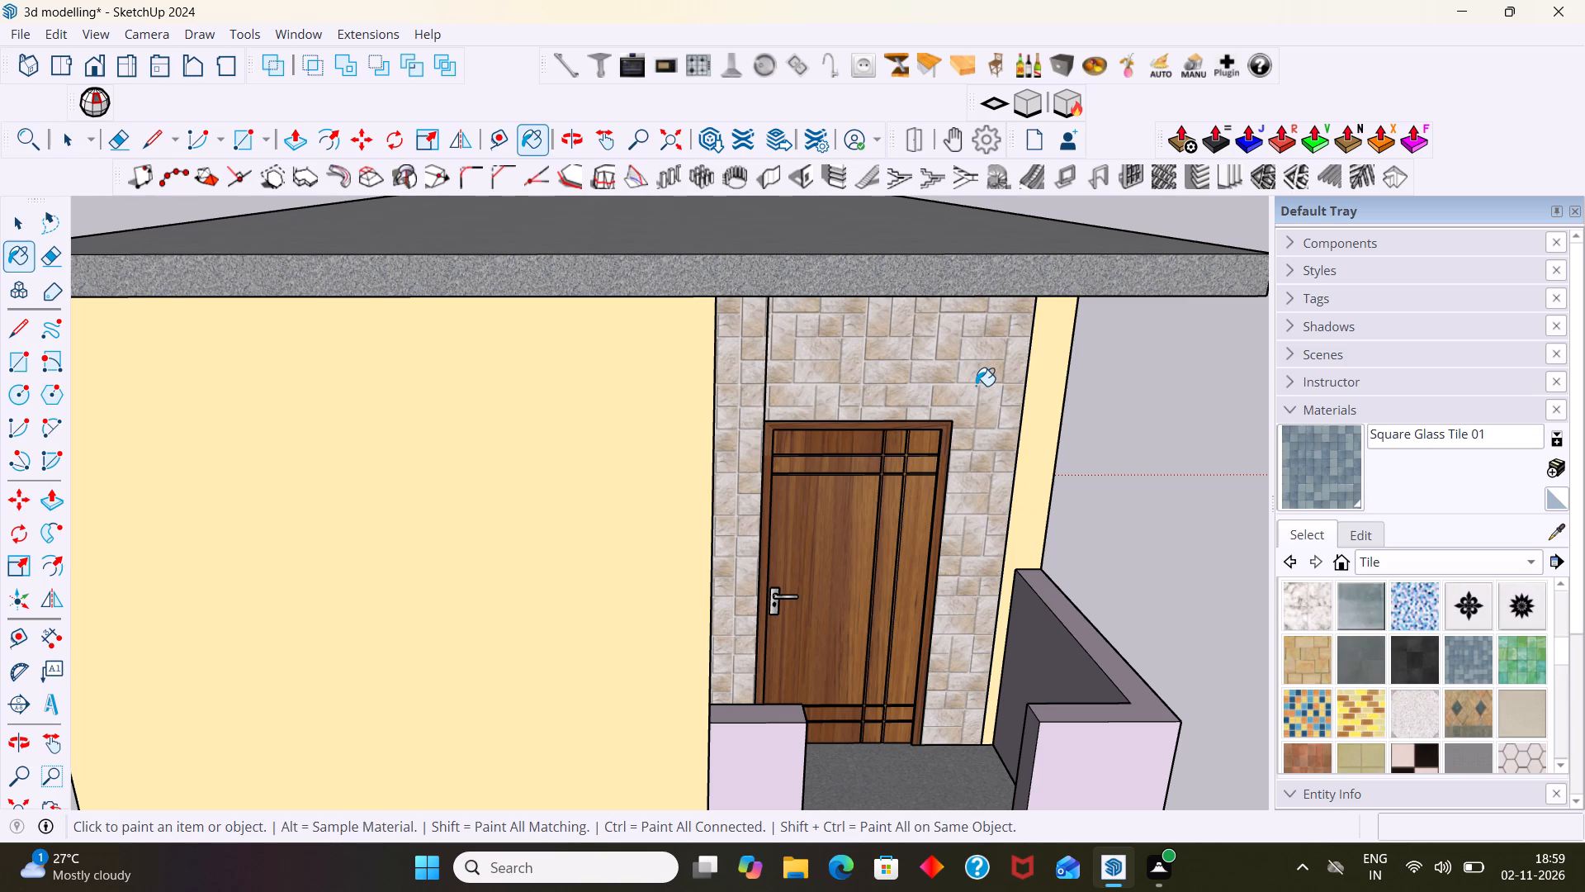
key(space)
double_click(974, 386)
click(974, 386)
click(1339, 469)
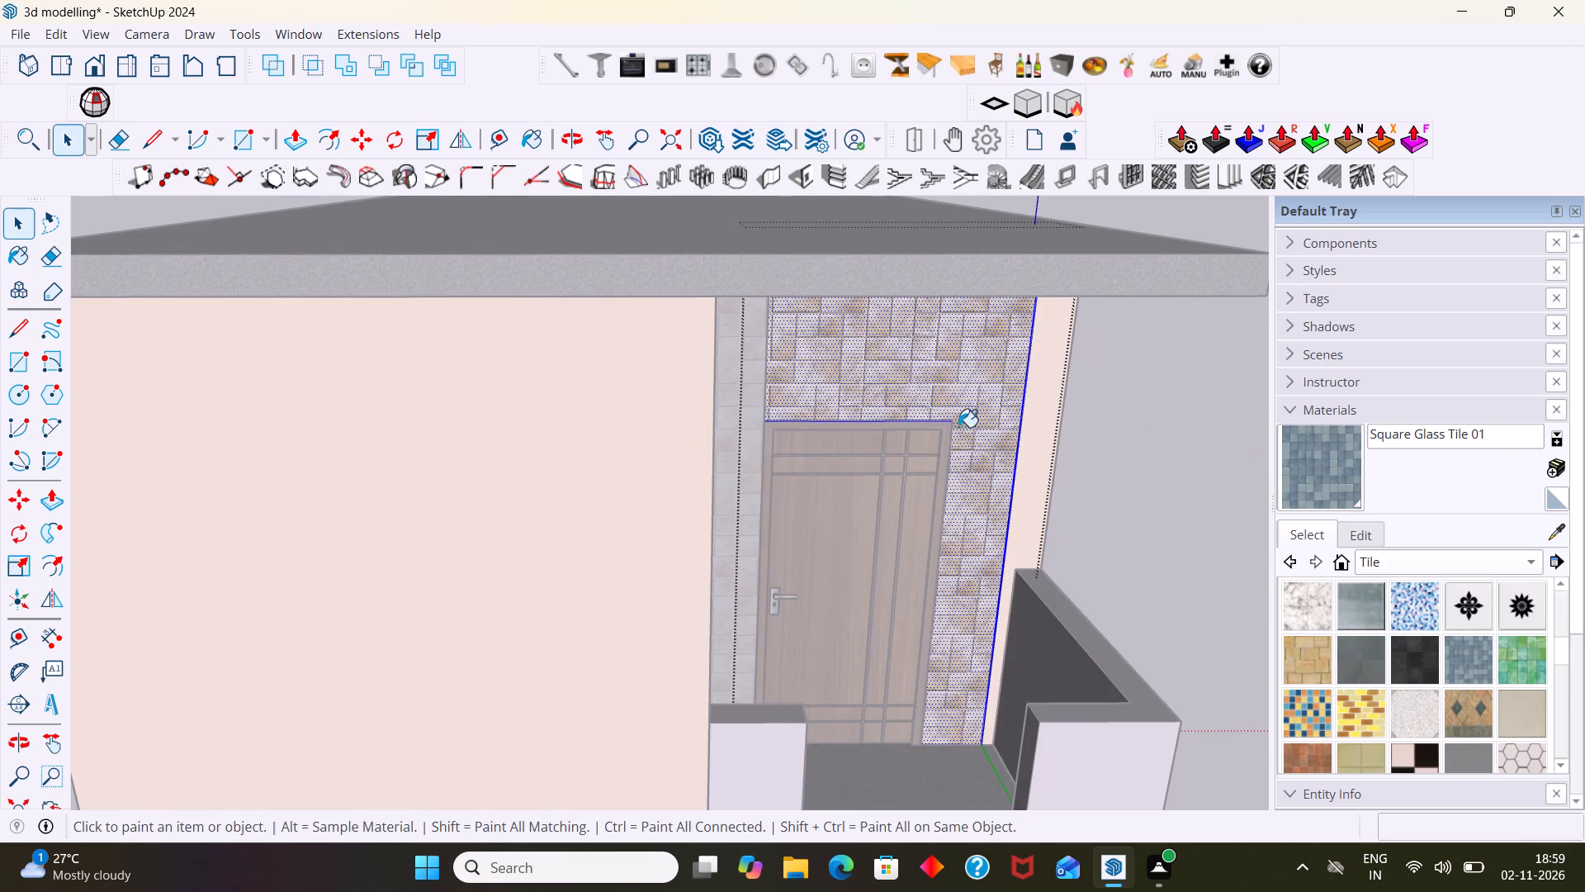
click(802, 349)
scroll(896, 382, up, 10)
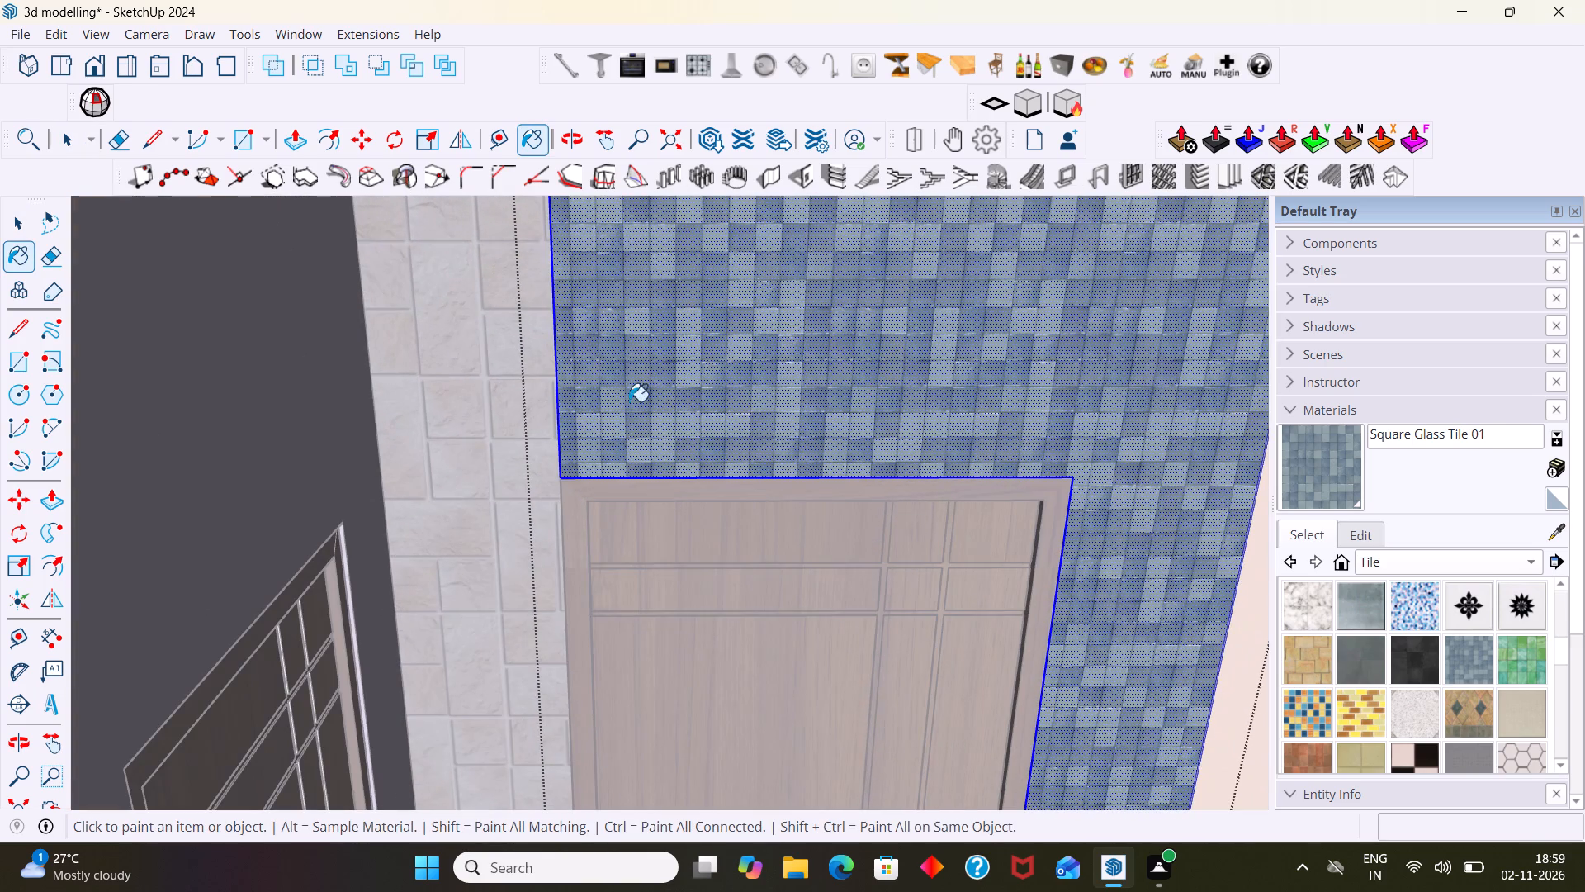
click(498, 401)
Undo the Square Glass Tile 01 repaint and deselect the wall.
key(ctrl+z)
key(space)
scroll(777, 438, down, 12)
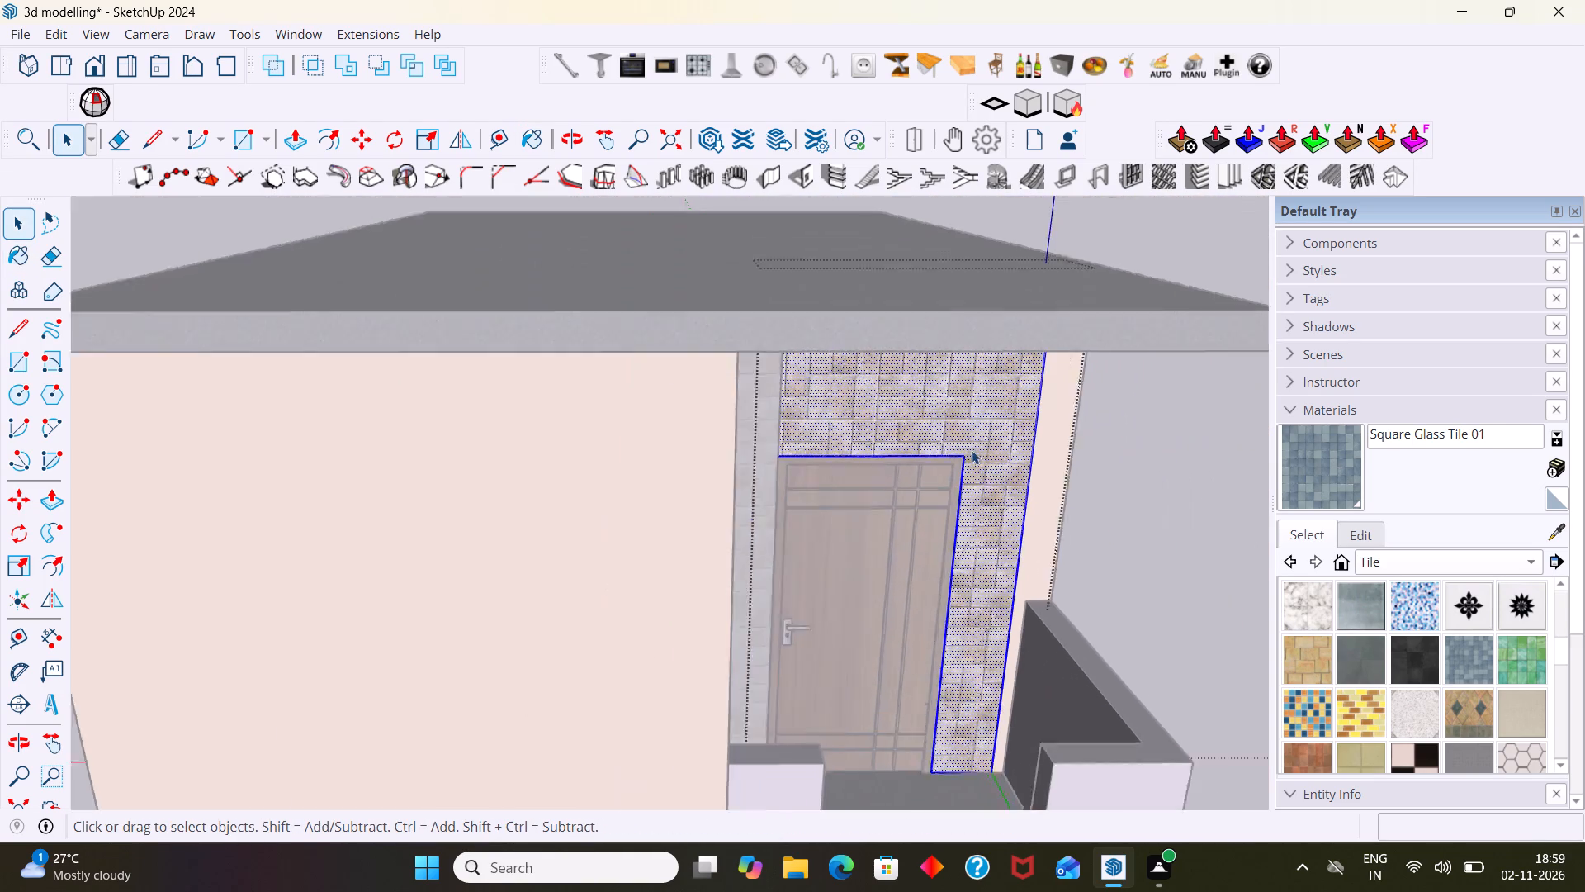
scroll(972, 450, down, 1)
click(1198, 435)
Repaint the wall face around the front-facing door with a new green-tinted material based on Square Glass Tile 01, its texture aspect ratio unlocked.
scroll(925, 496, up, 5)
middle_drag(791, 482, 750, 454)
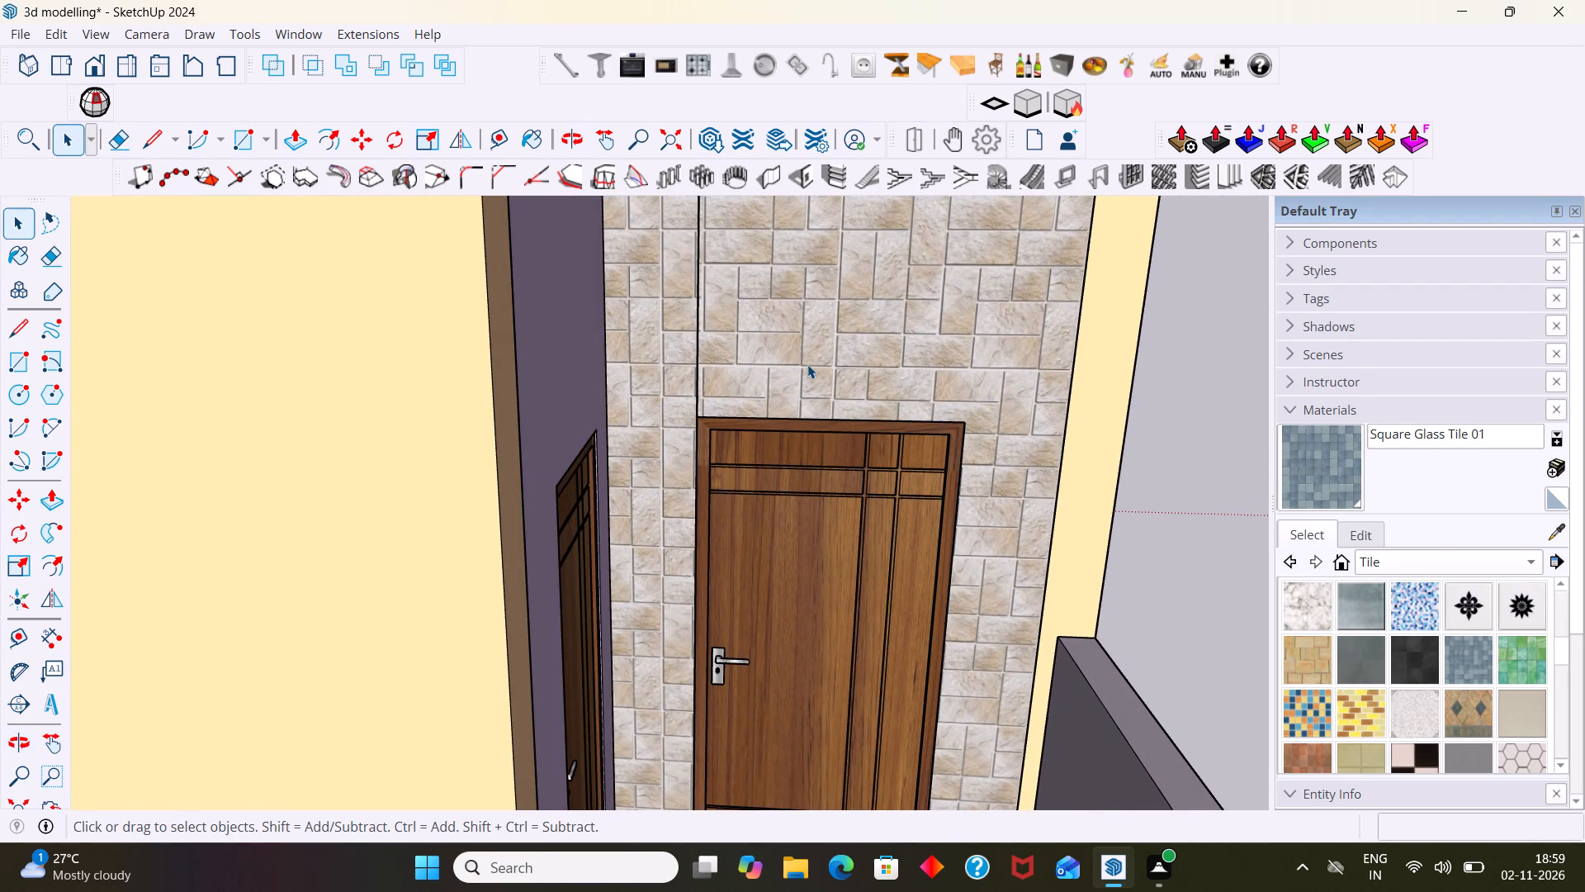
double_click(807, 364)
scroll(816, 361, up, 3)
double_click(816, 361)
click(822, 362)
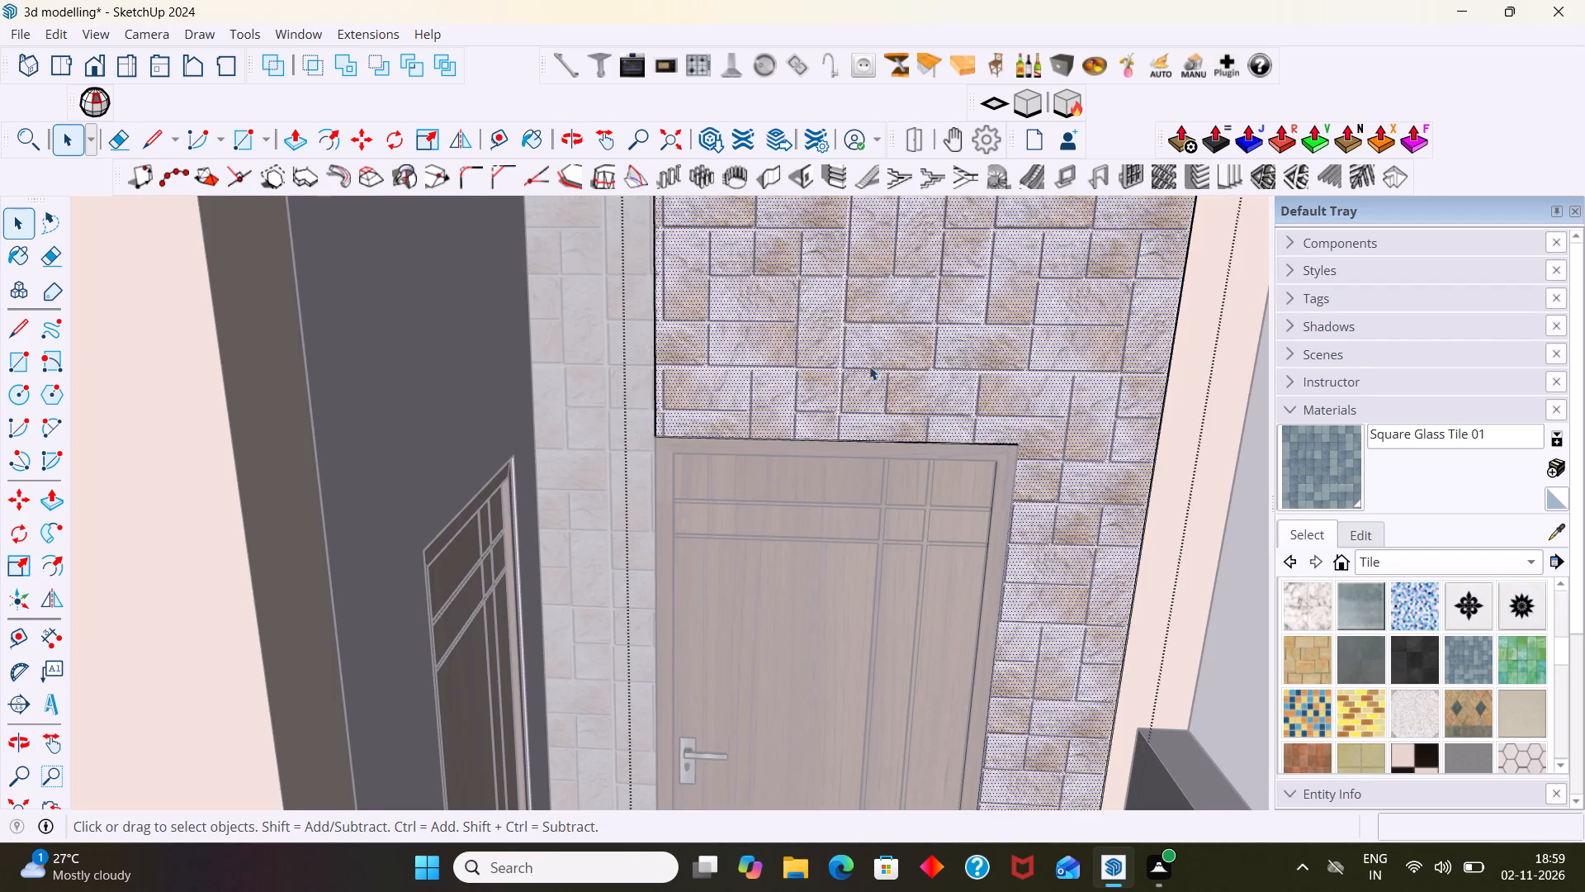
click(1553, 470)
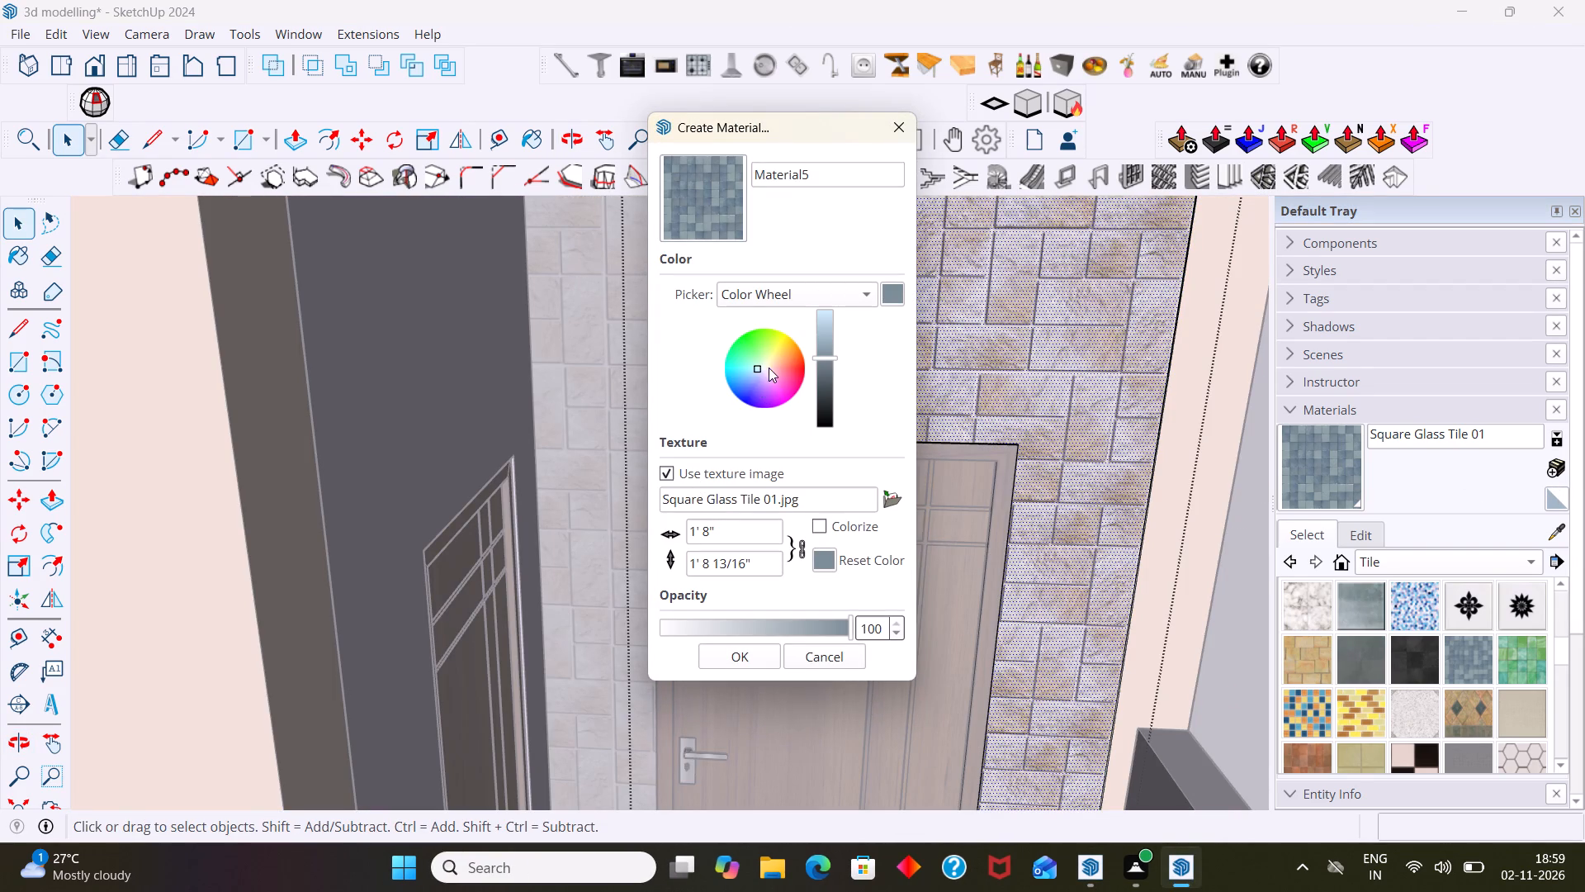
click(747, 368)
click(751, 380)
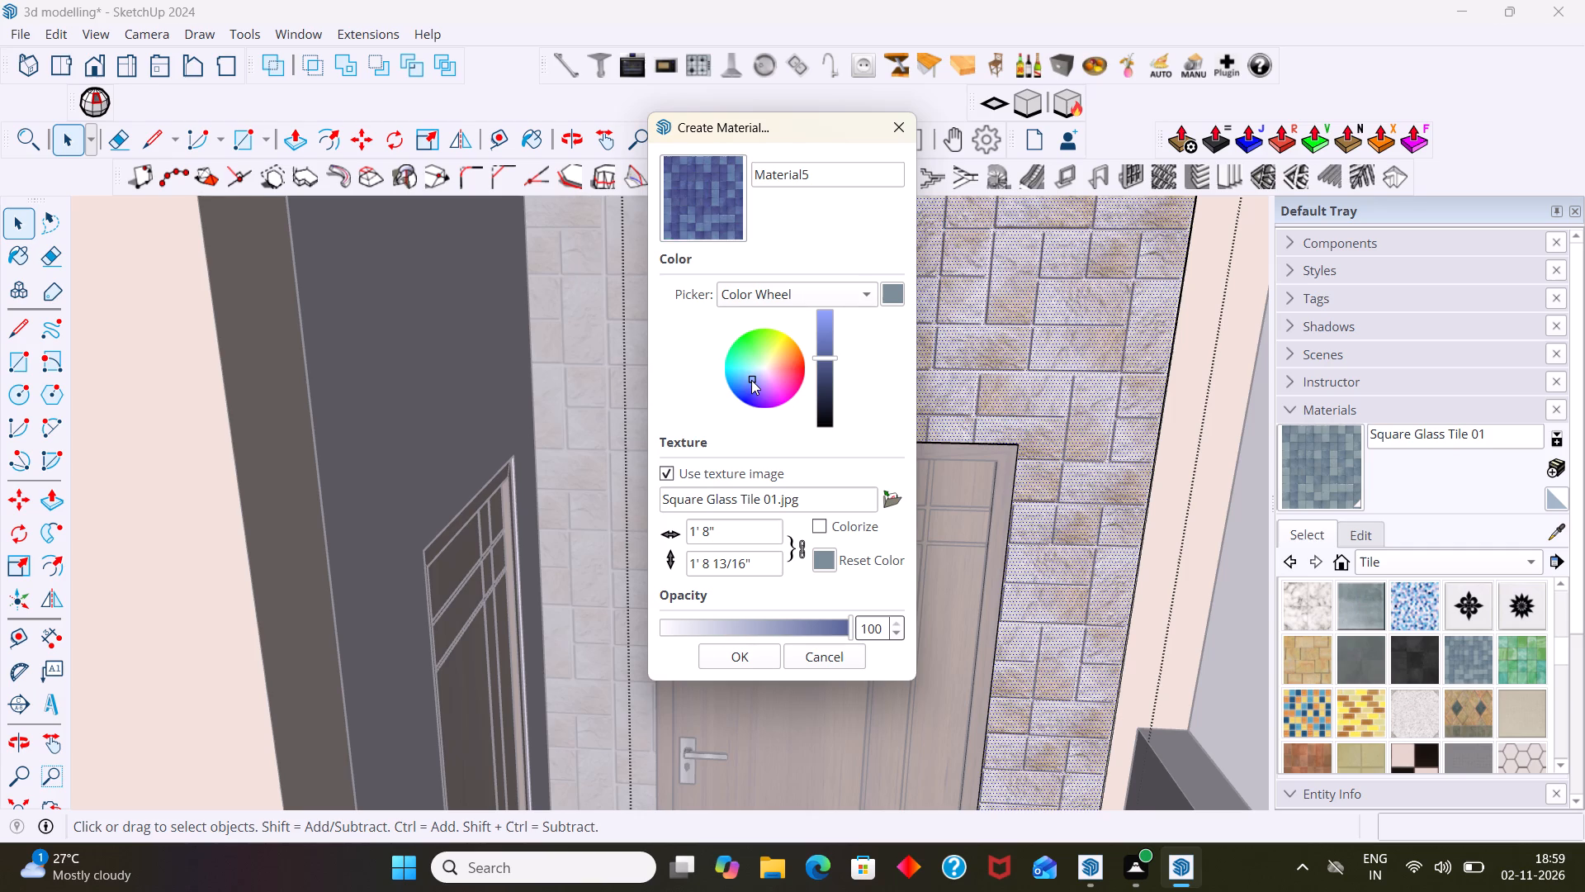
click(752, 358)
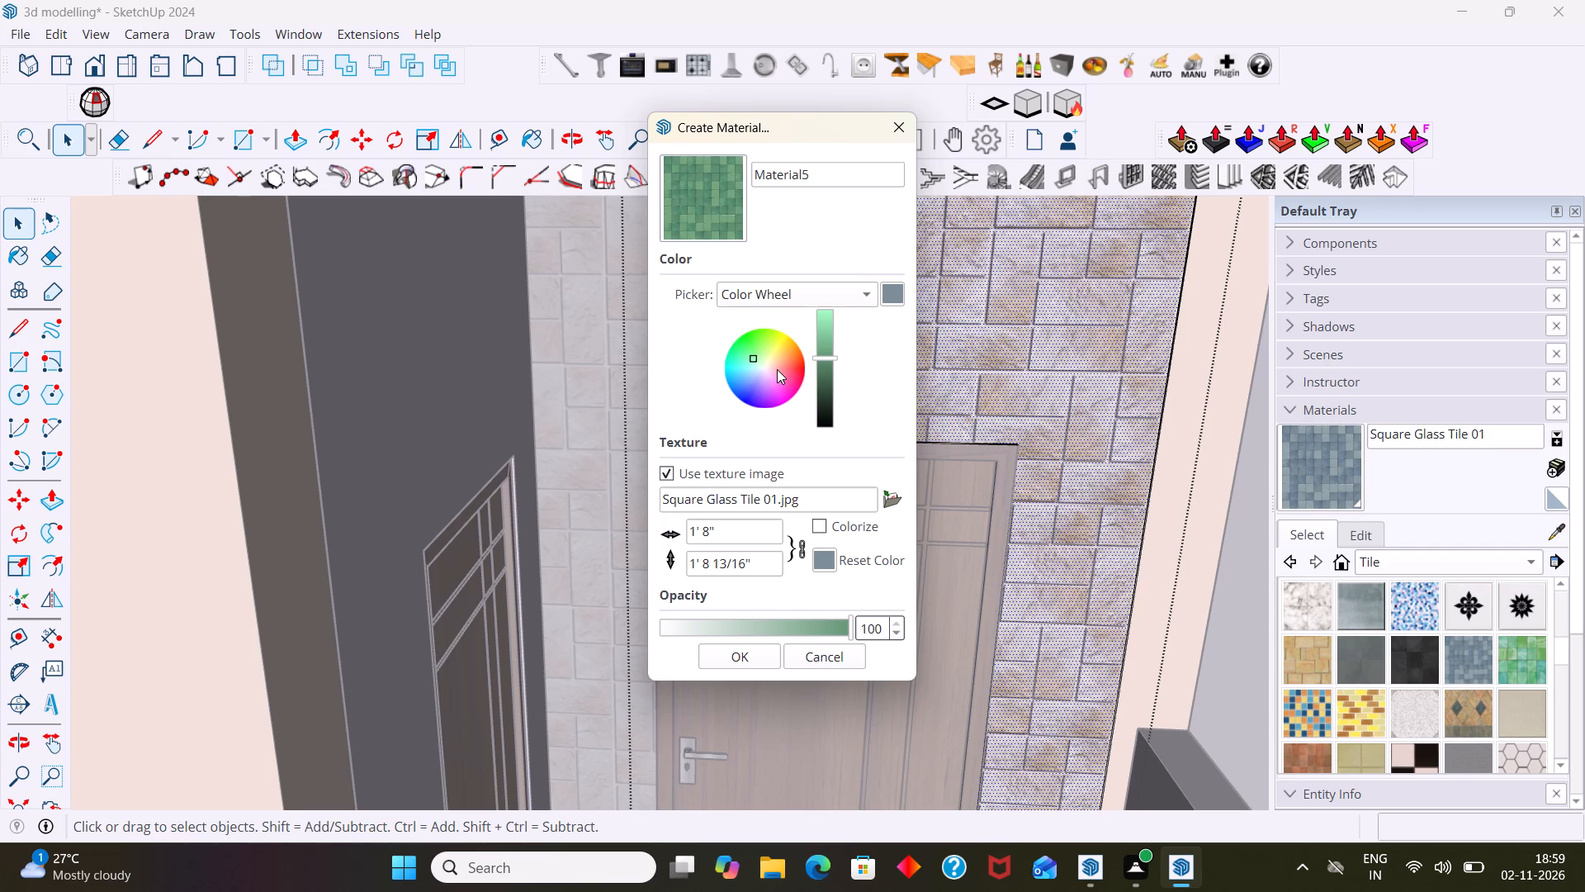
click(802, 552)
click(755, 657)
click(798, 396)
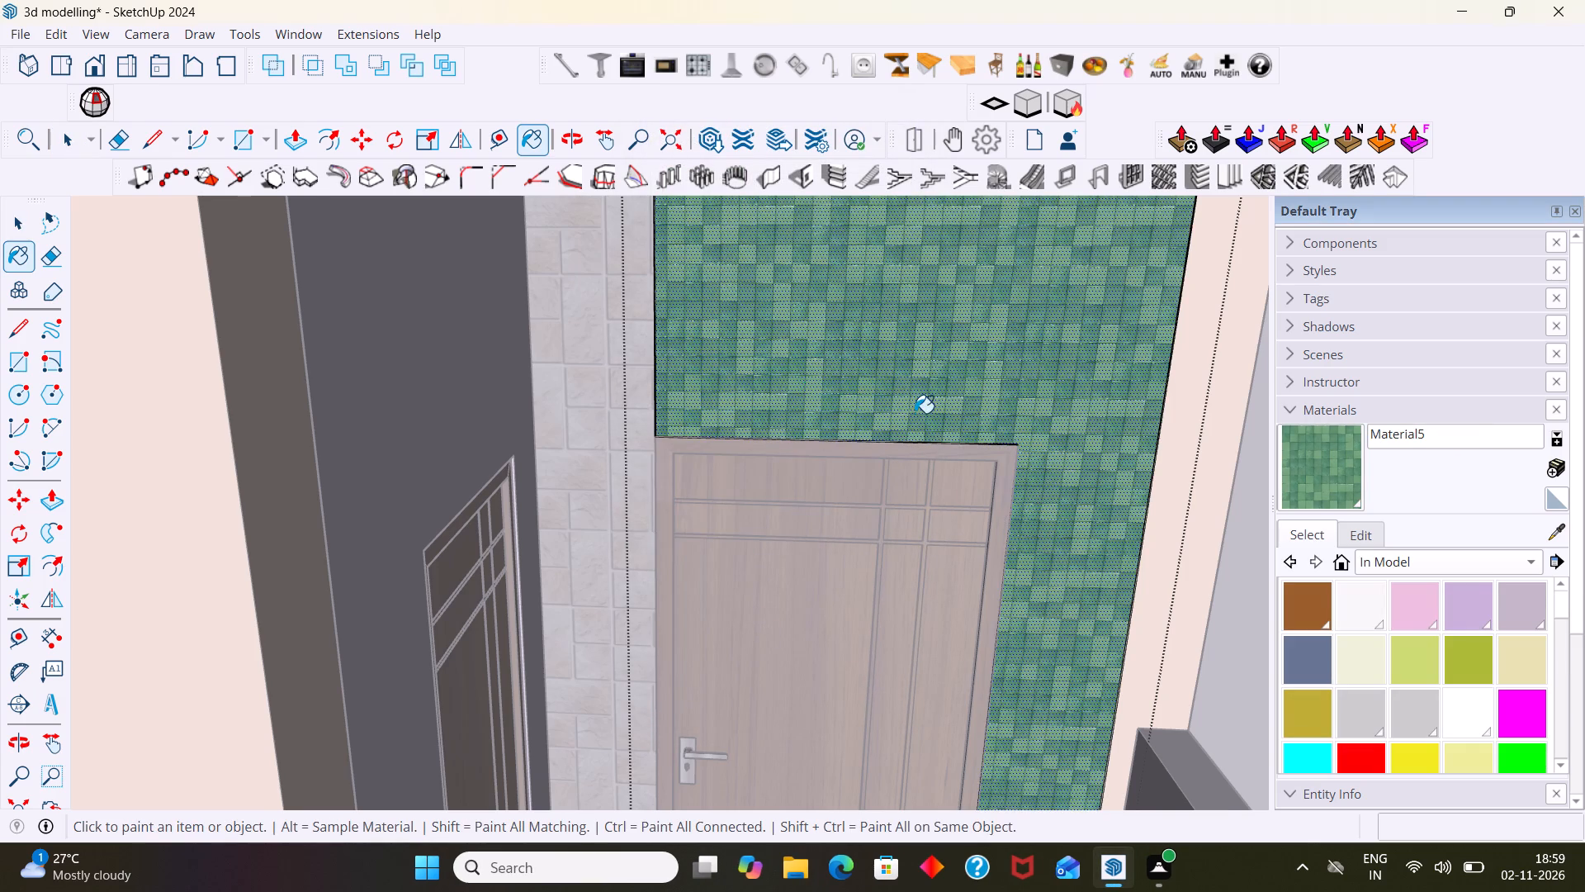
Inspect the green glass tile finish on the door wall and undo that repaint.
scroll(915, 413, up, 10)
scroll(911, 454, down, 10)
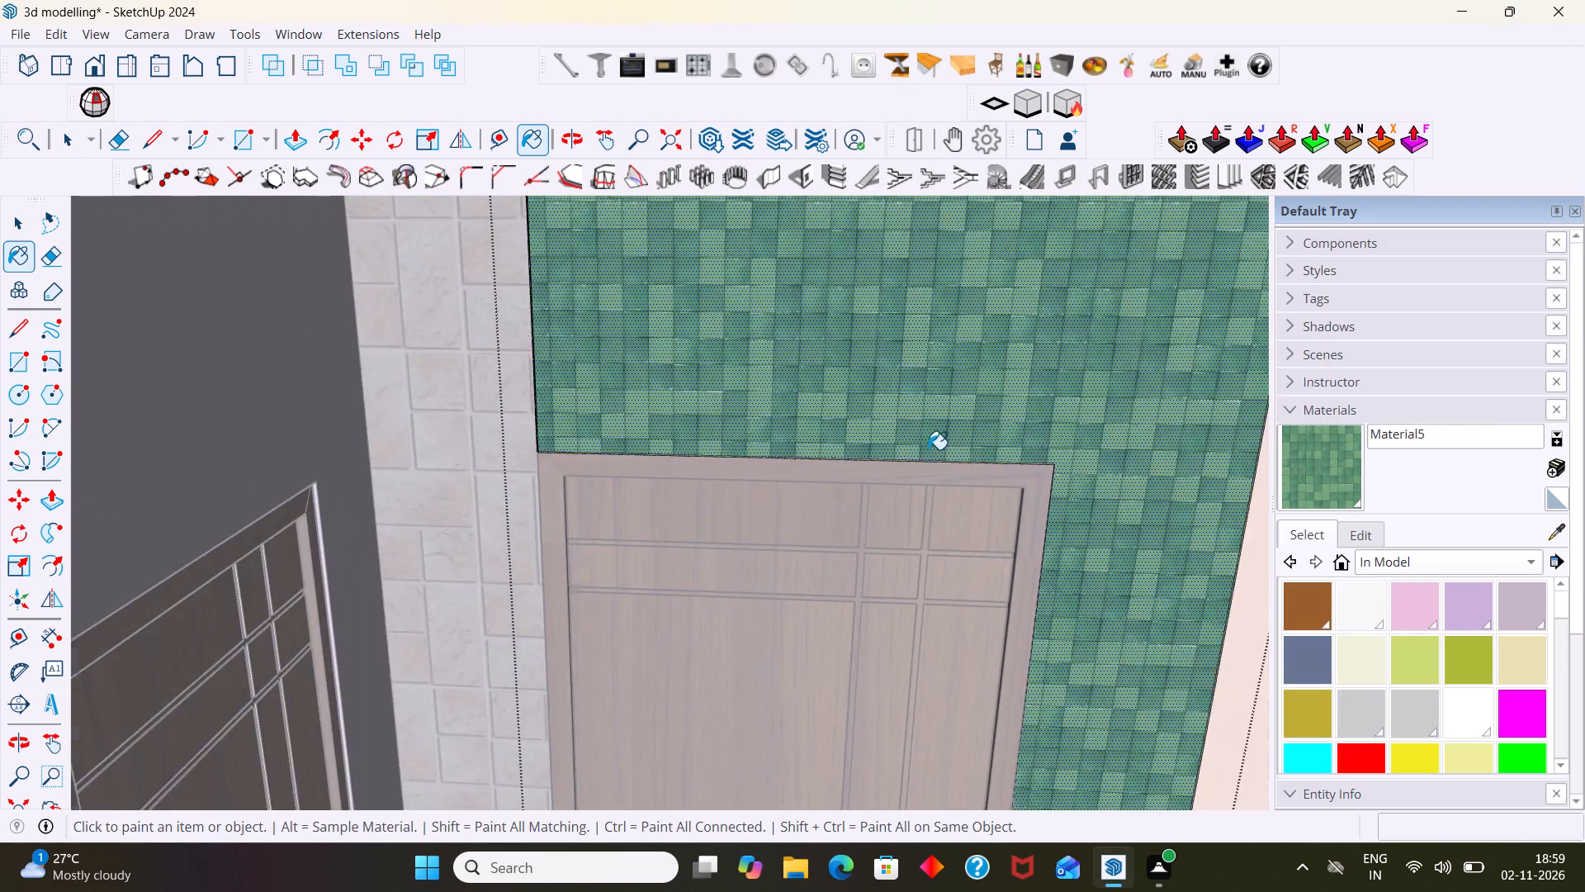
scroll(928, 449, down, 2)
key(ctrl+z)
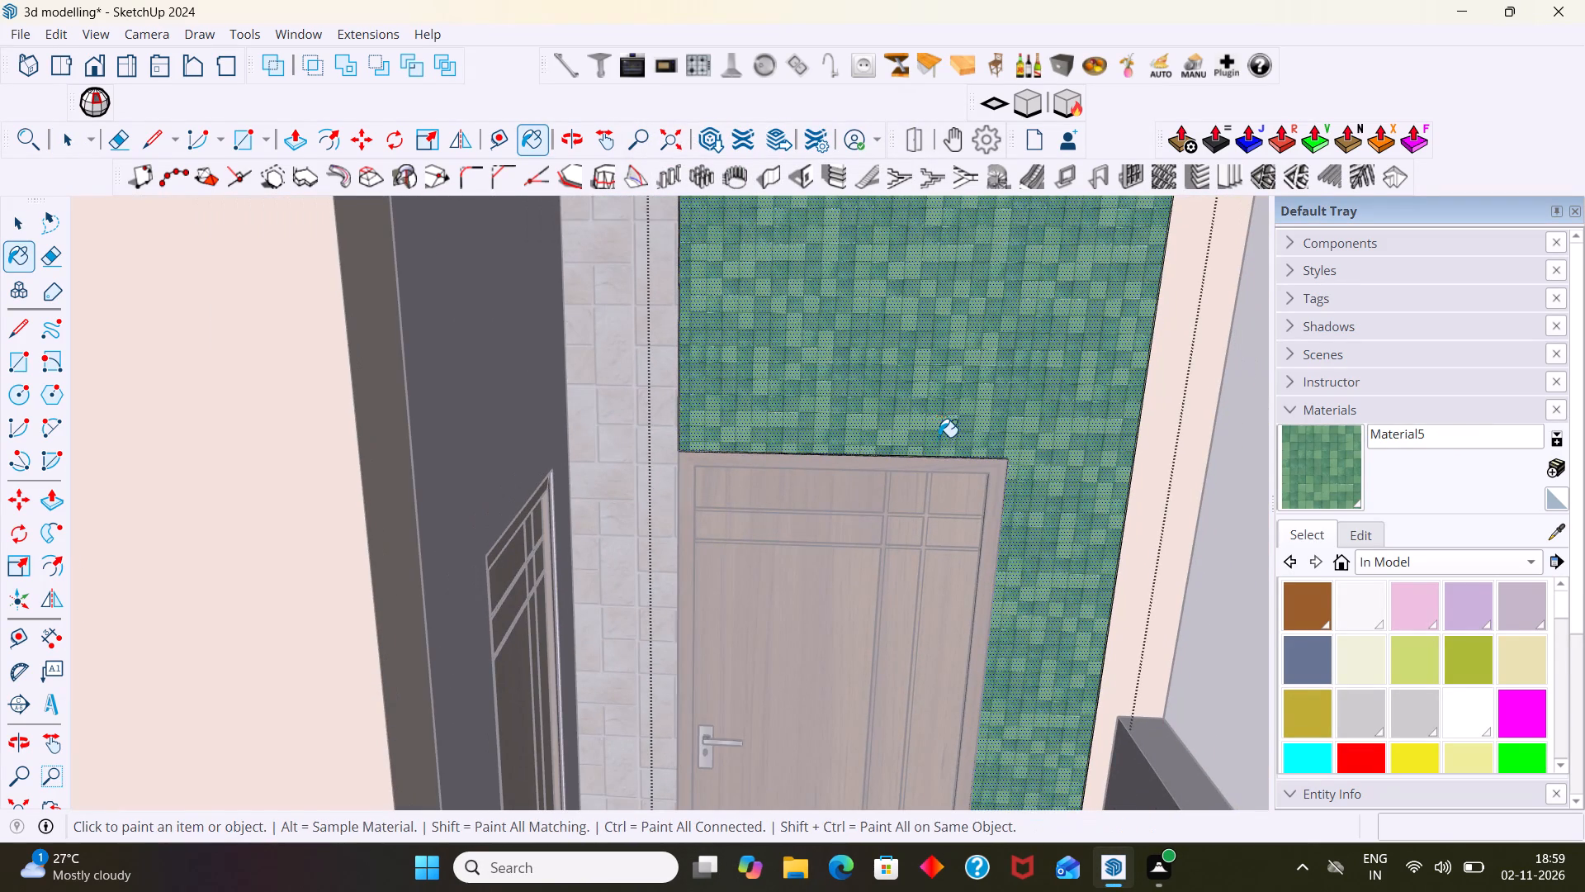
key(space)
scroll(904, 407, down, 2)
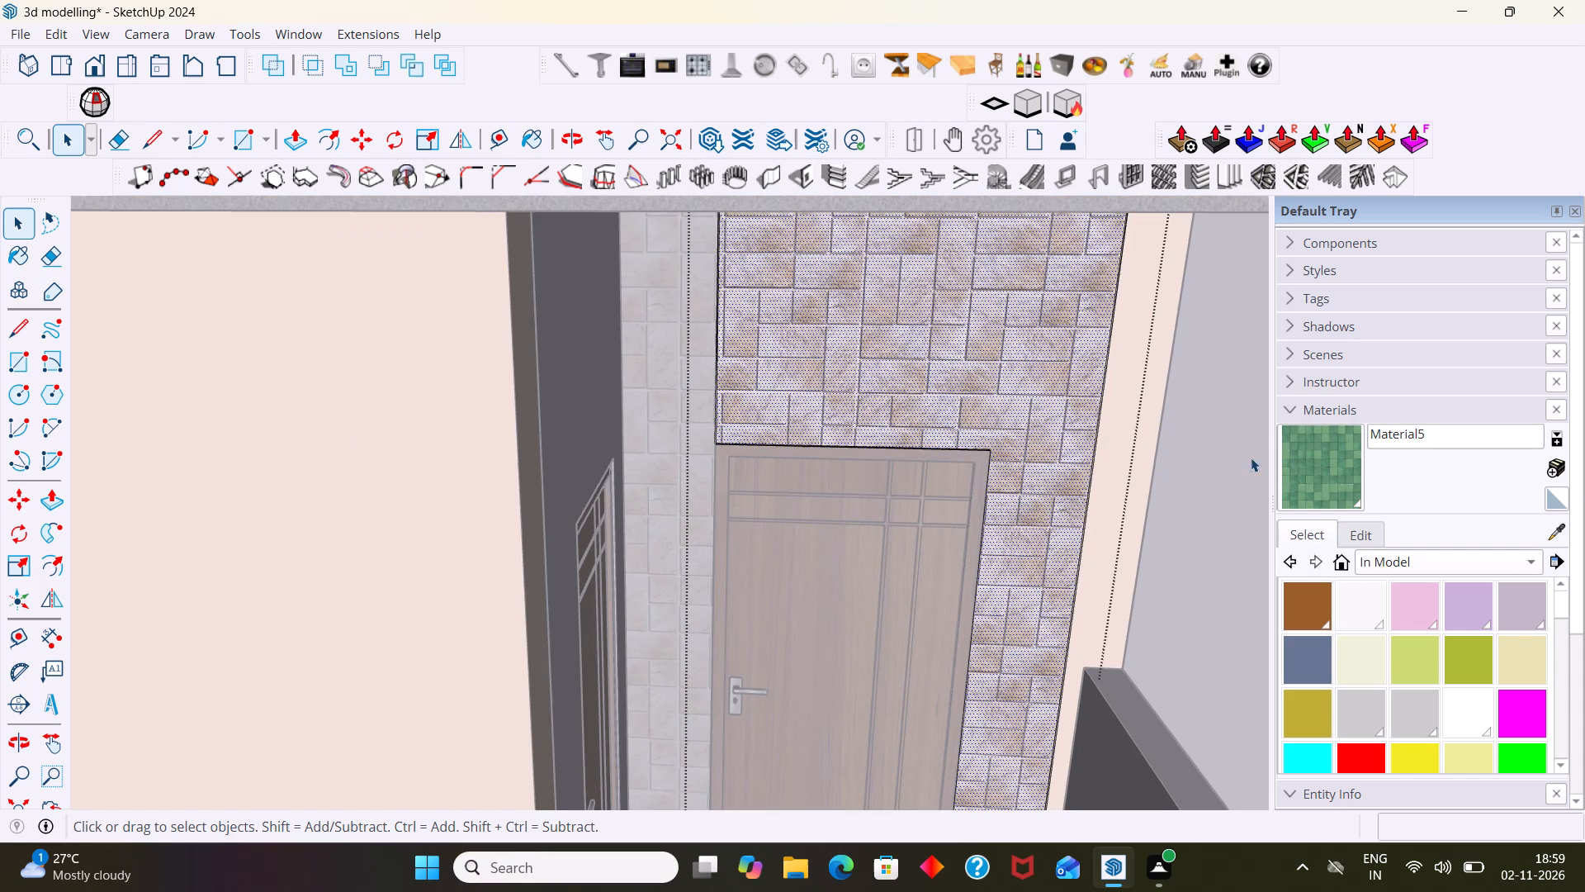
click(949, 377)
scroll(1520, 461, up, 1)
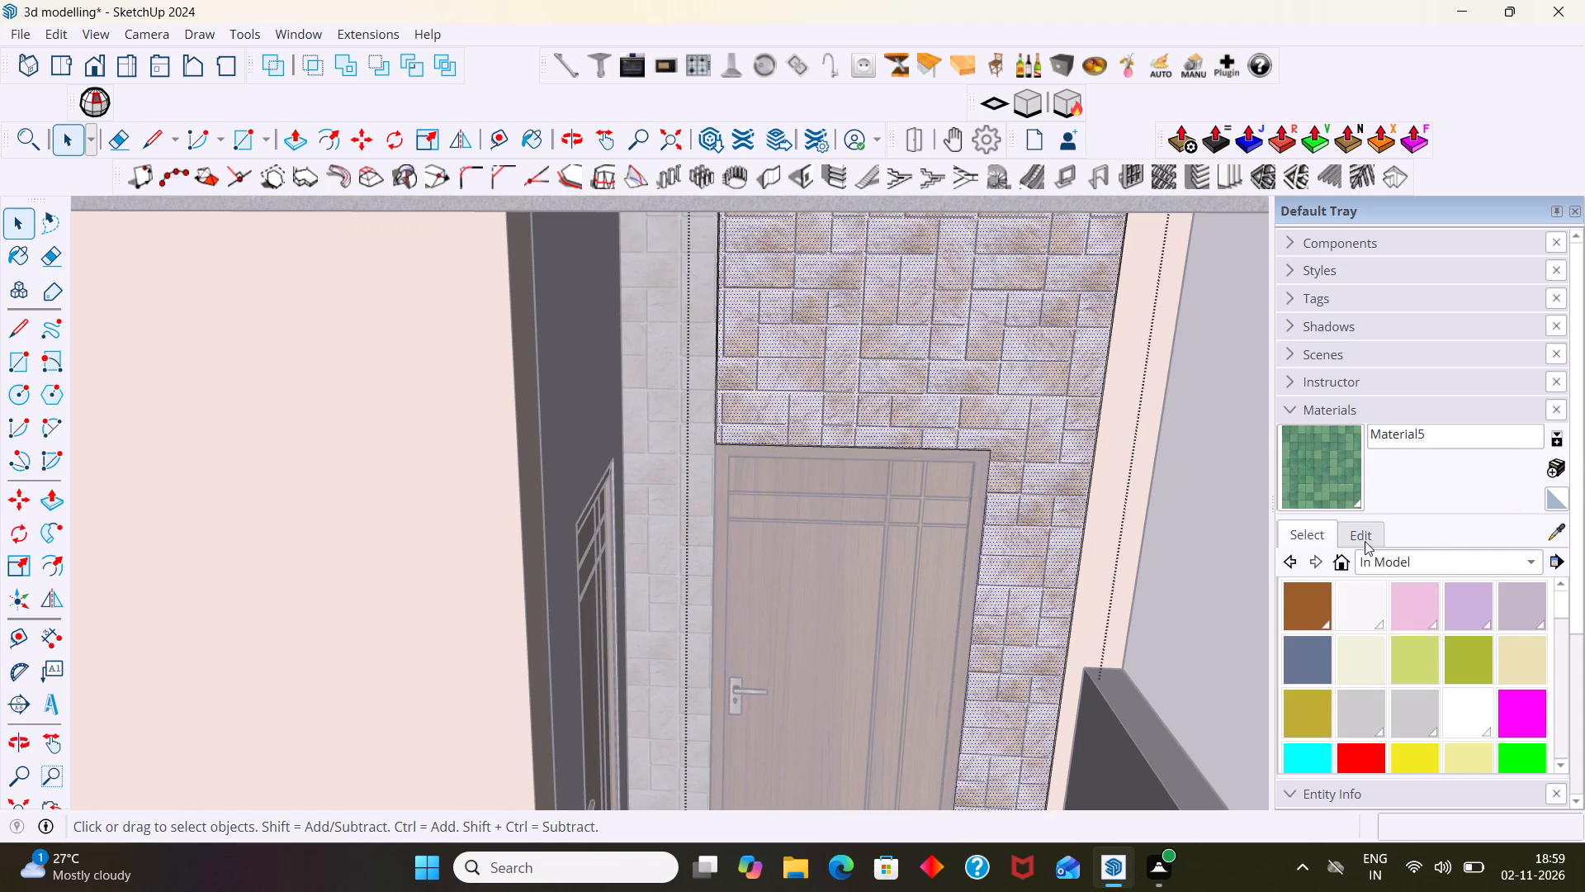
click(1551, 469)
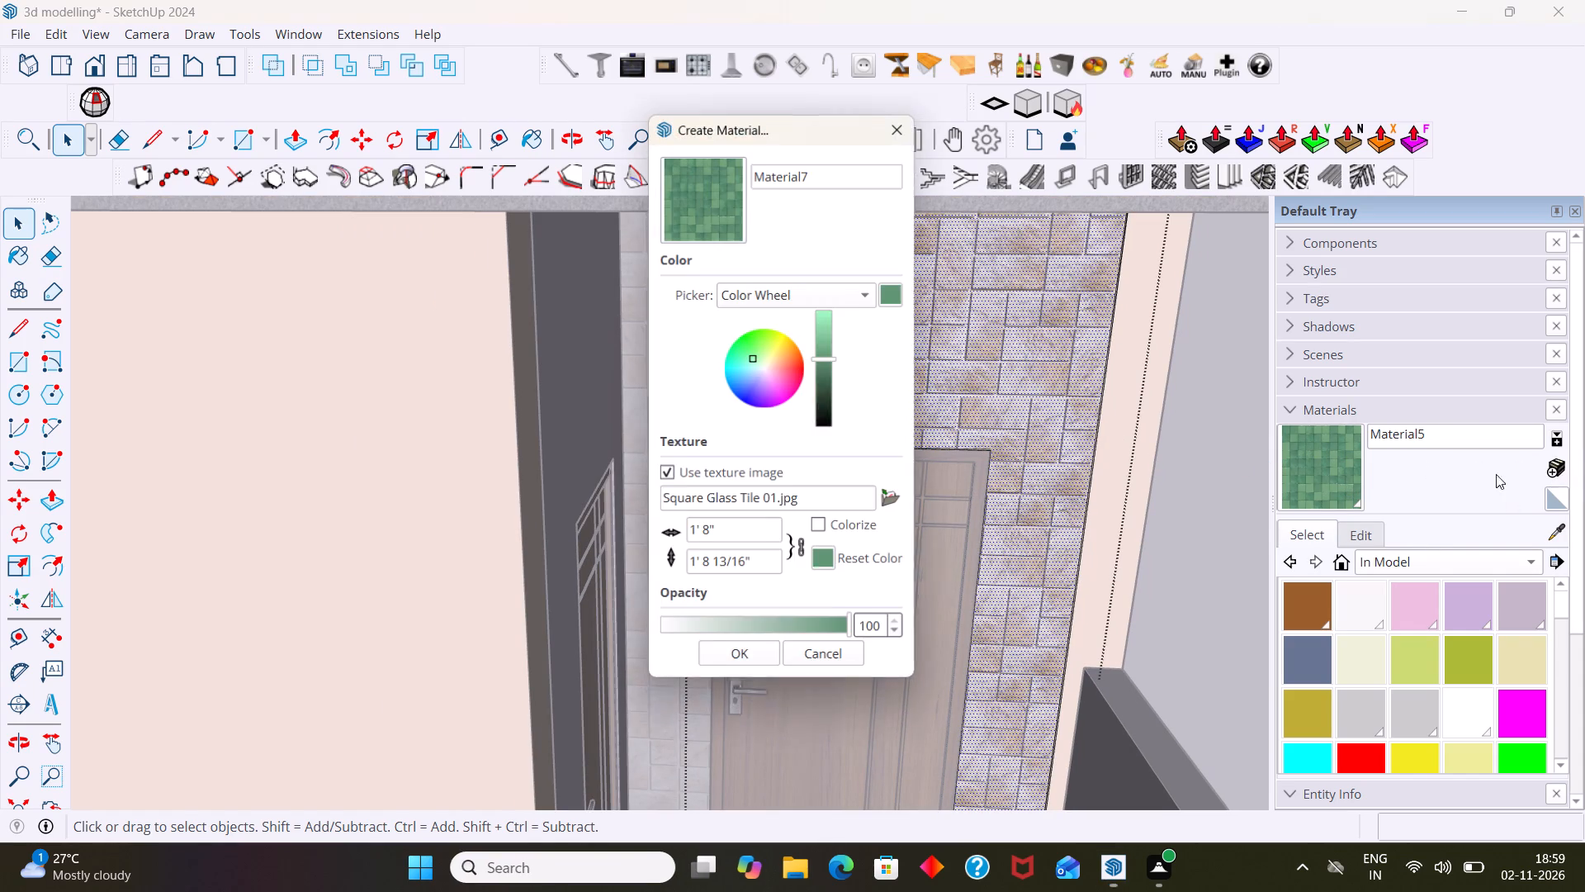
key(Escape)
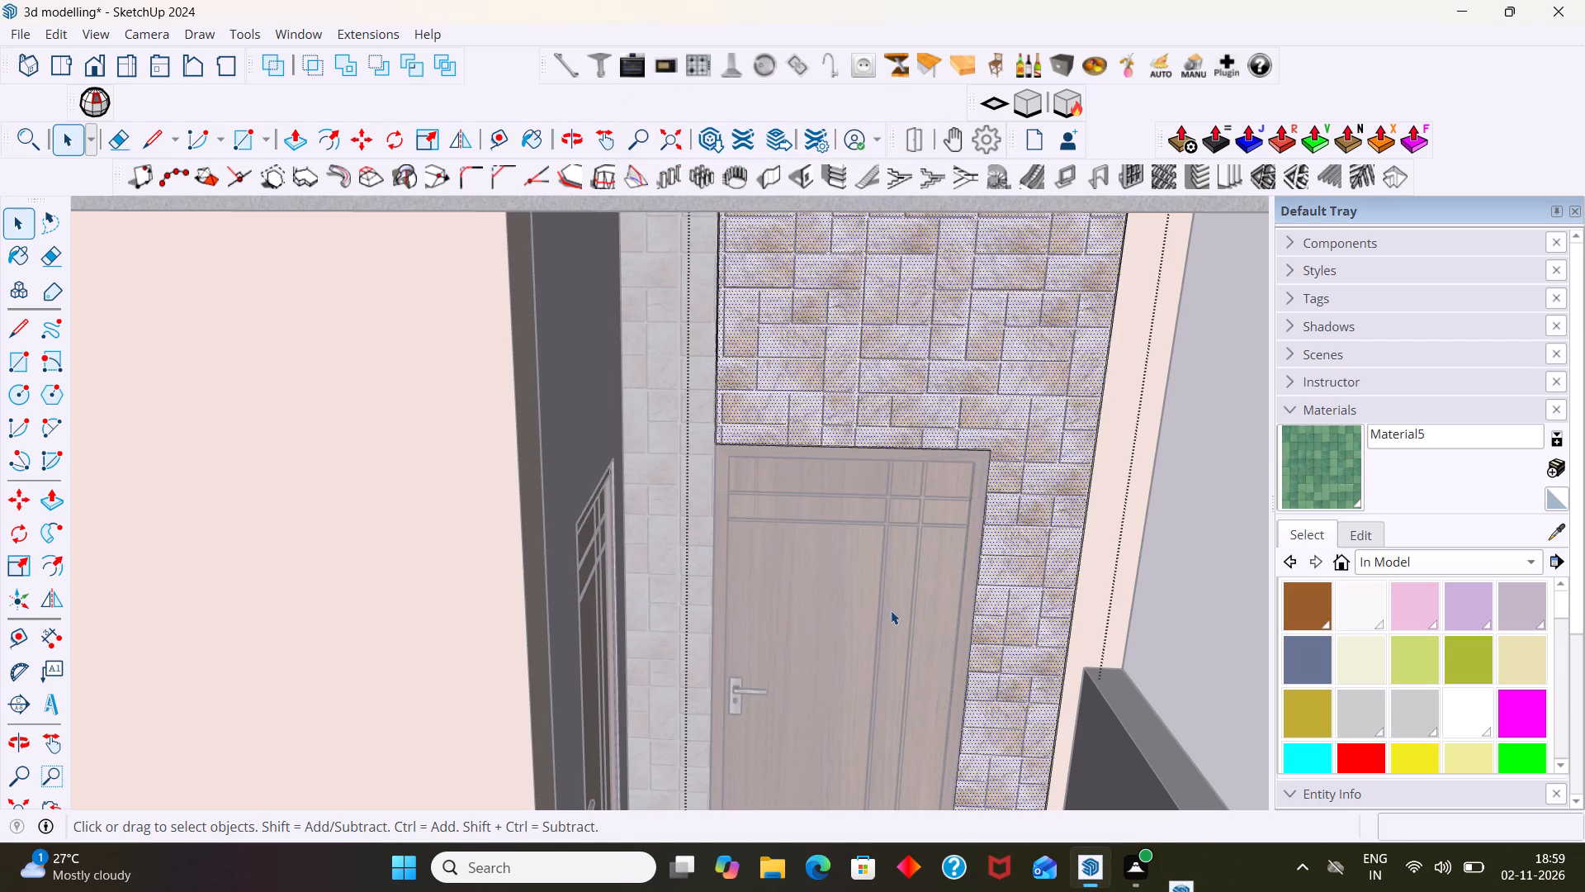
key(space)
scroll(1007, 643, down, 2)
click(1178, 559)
Sample the door wall's Field Rectangle Tile and create a bright green material from it with the texture aspect ratio unlocked.
click(961, 422)
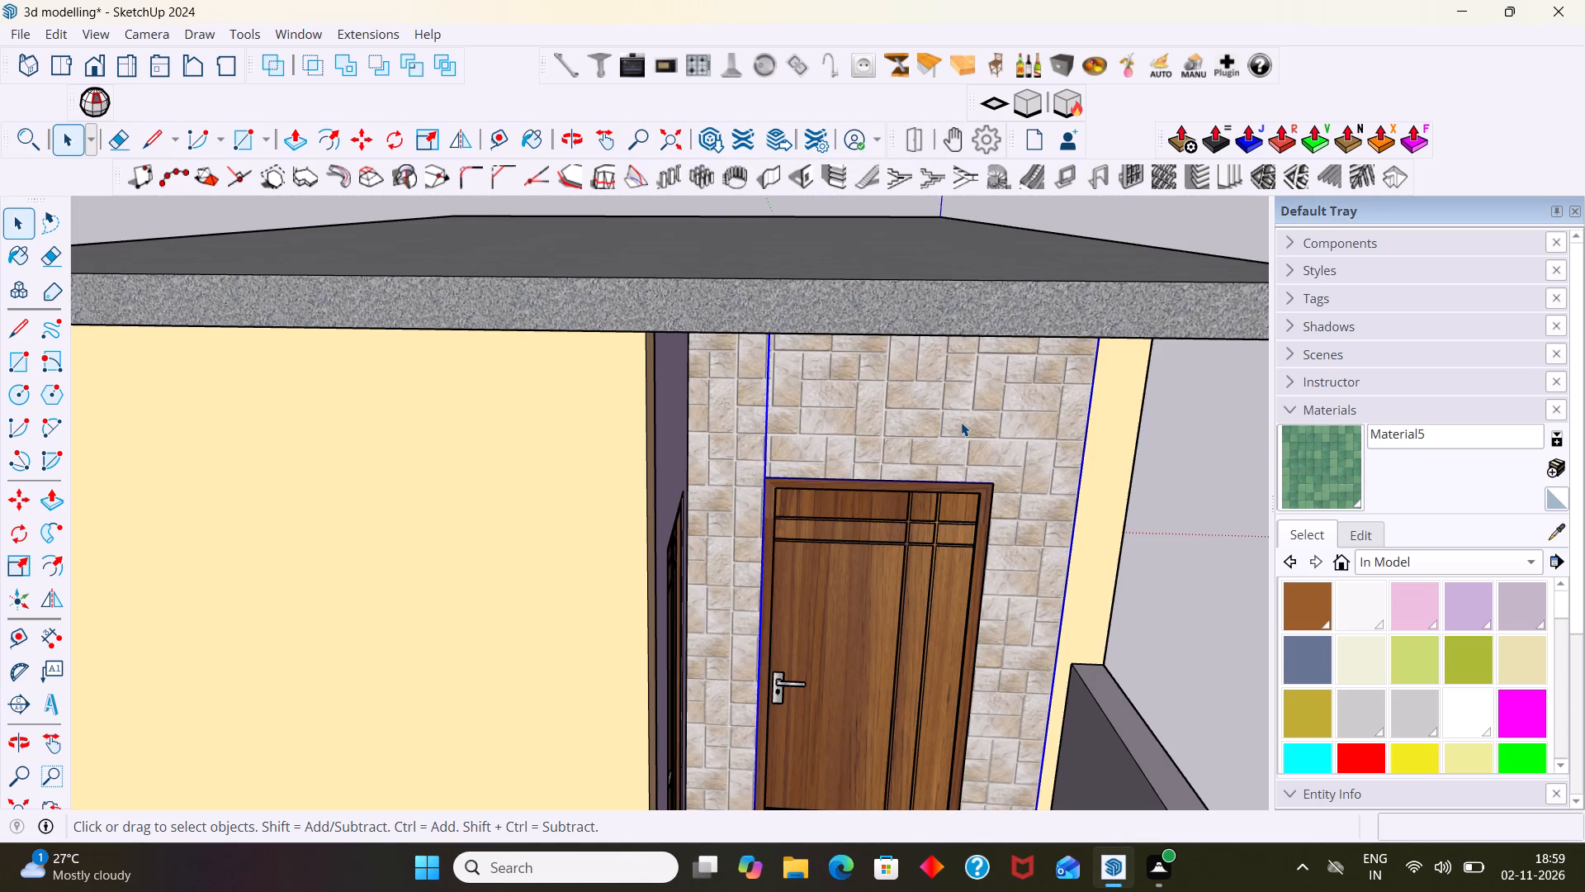
double_click(962, 429)
click(1565, 526)
click(927, 403)
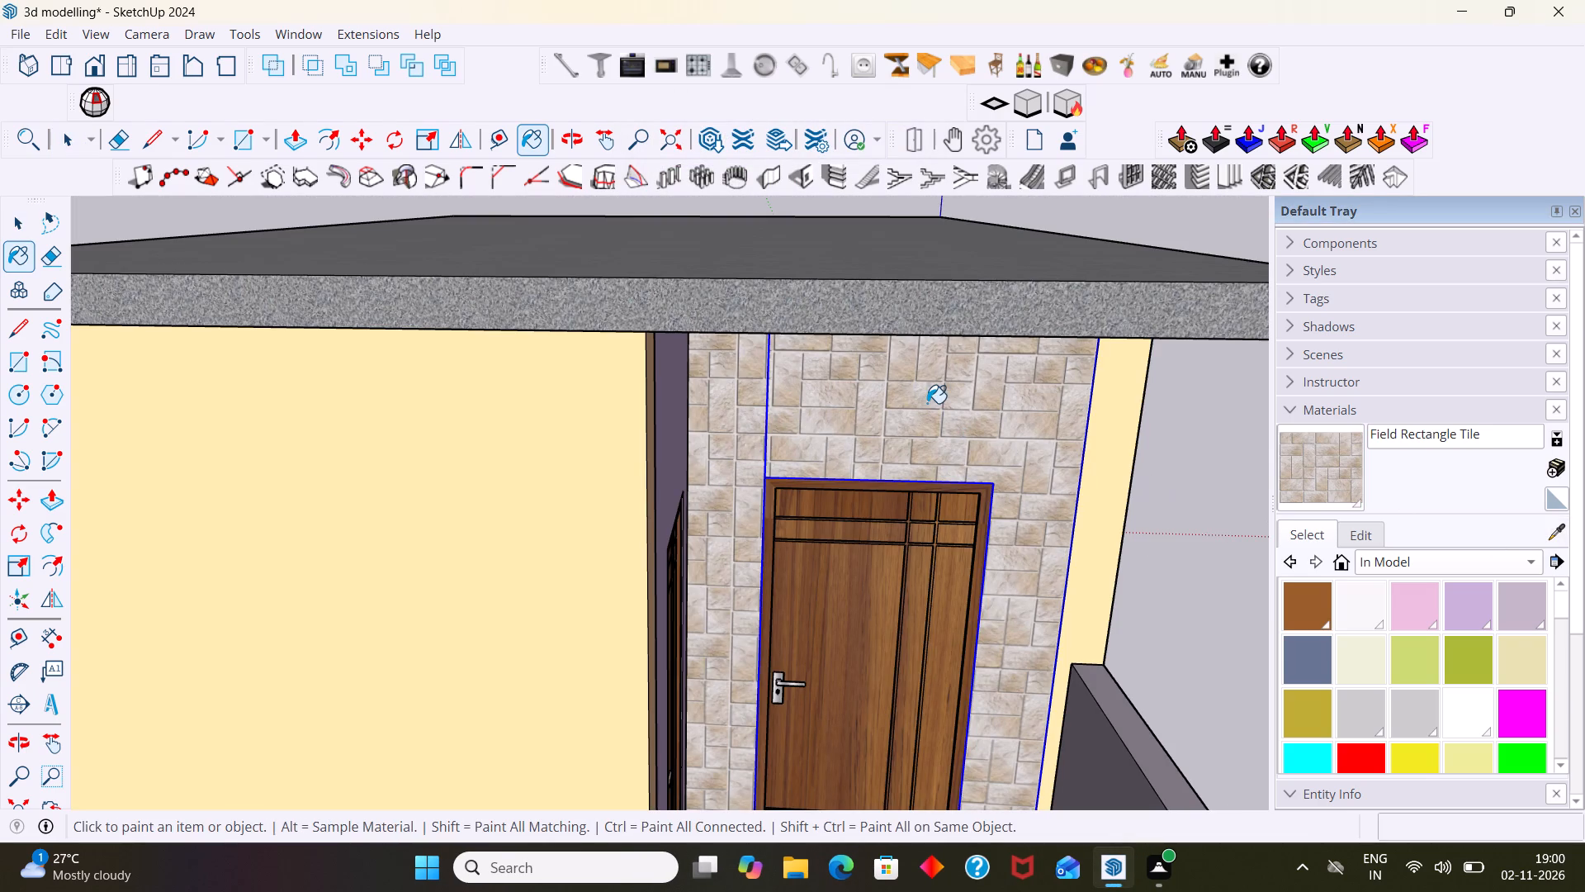
click(1560, 464)
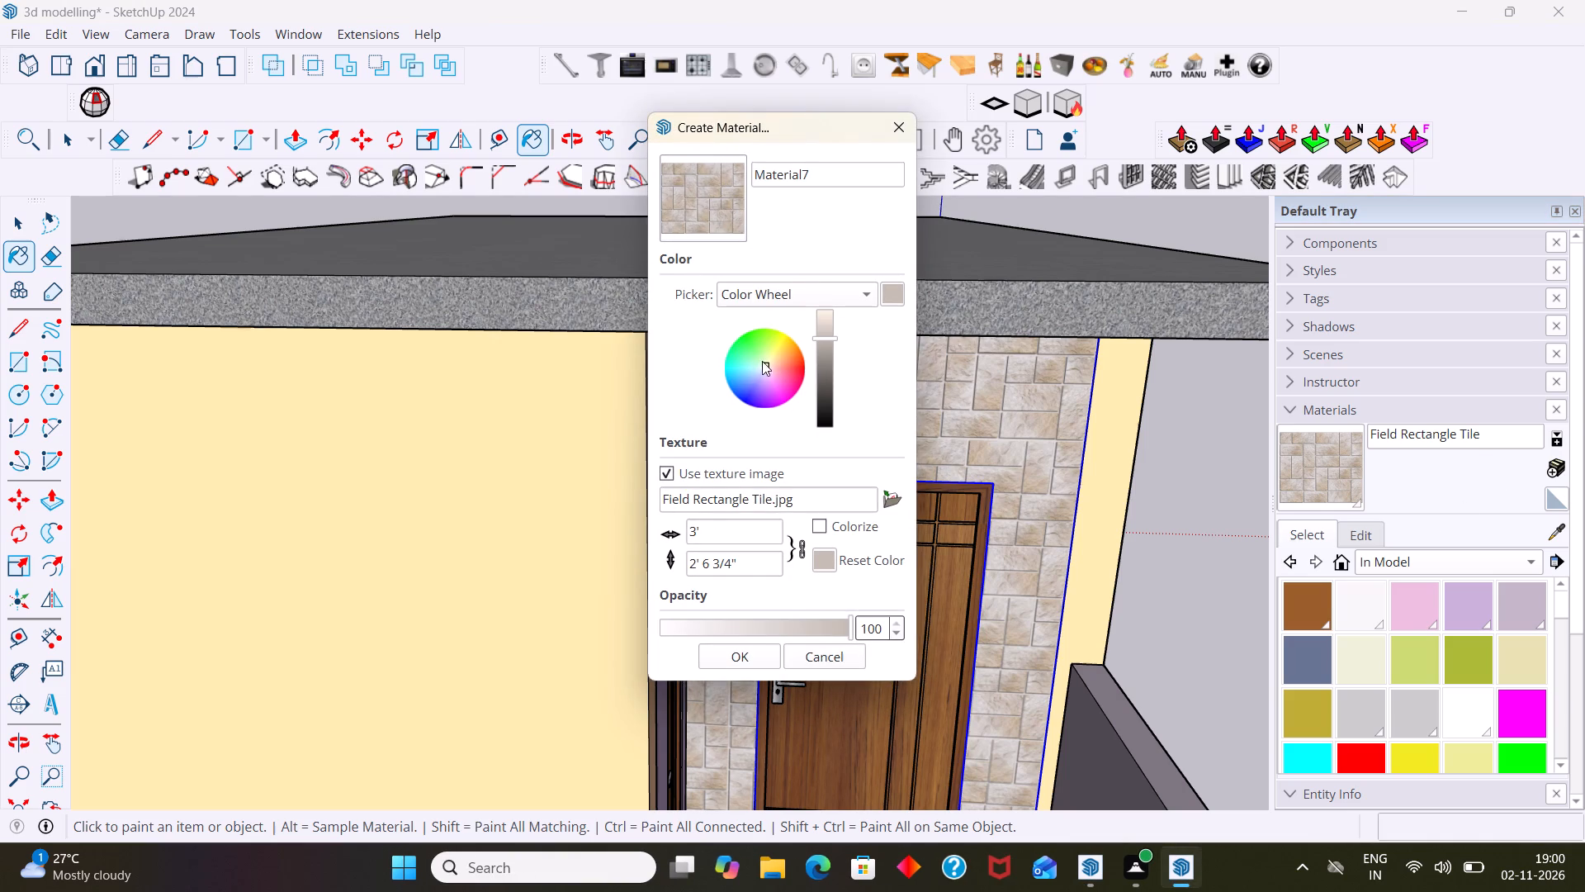
click(764, 351)
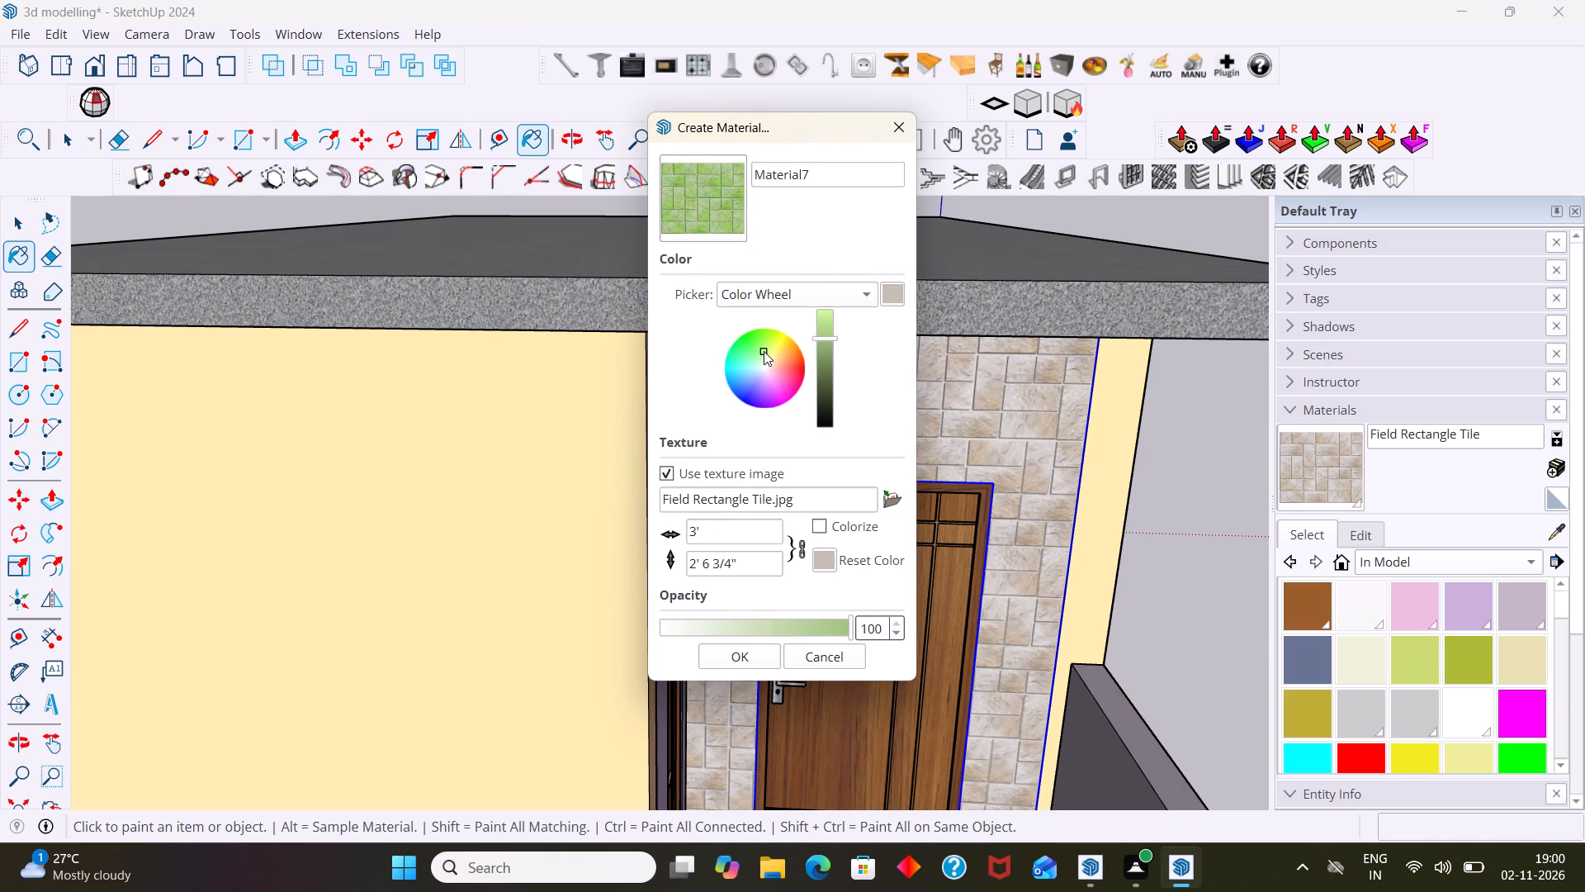
click(766, 340)
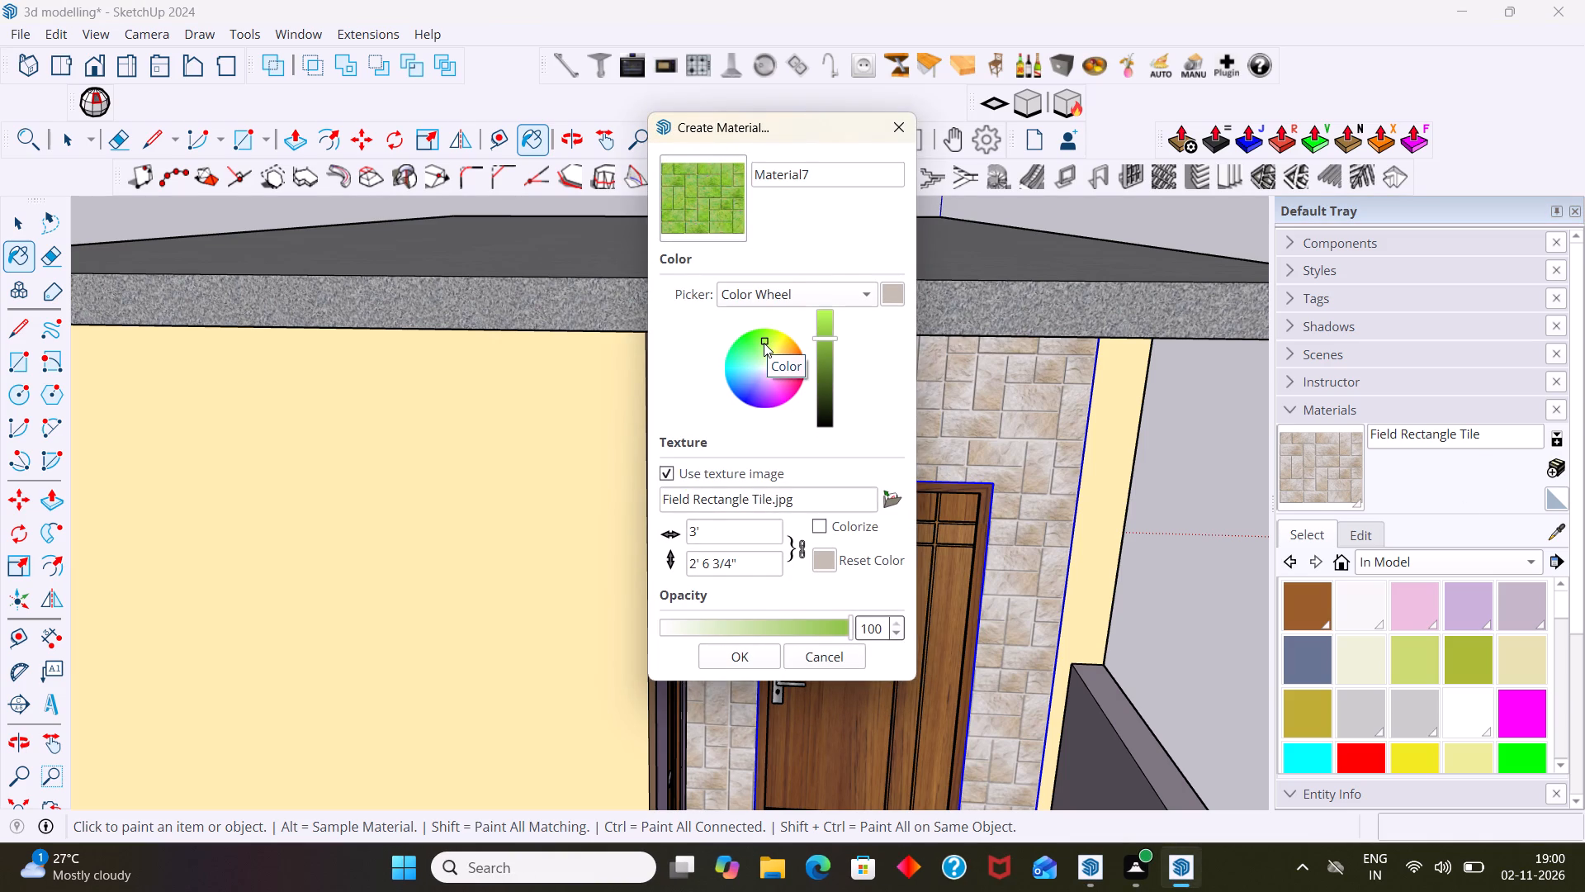
click(755, 330)
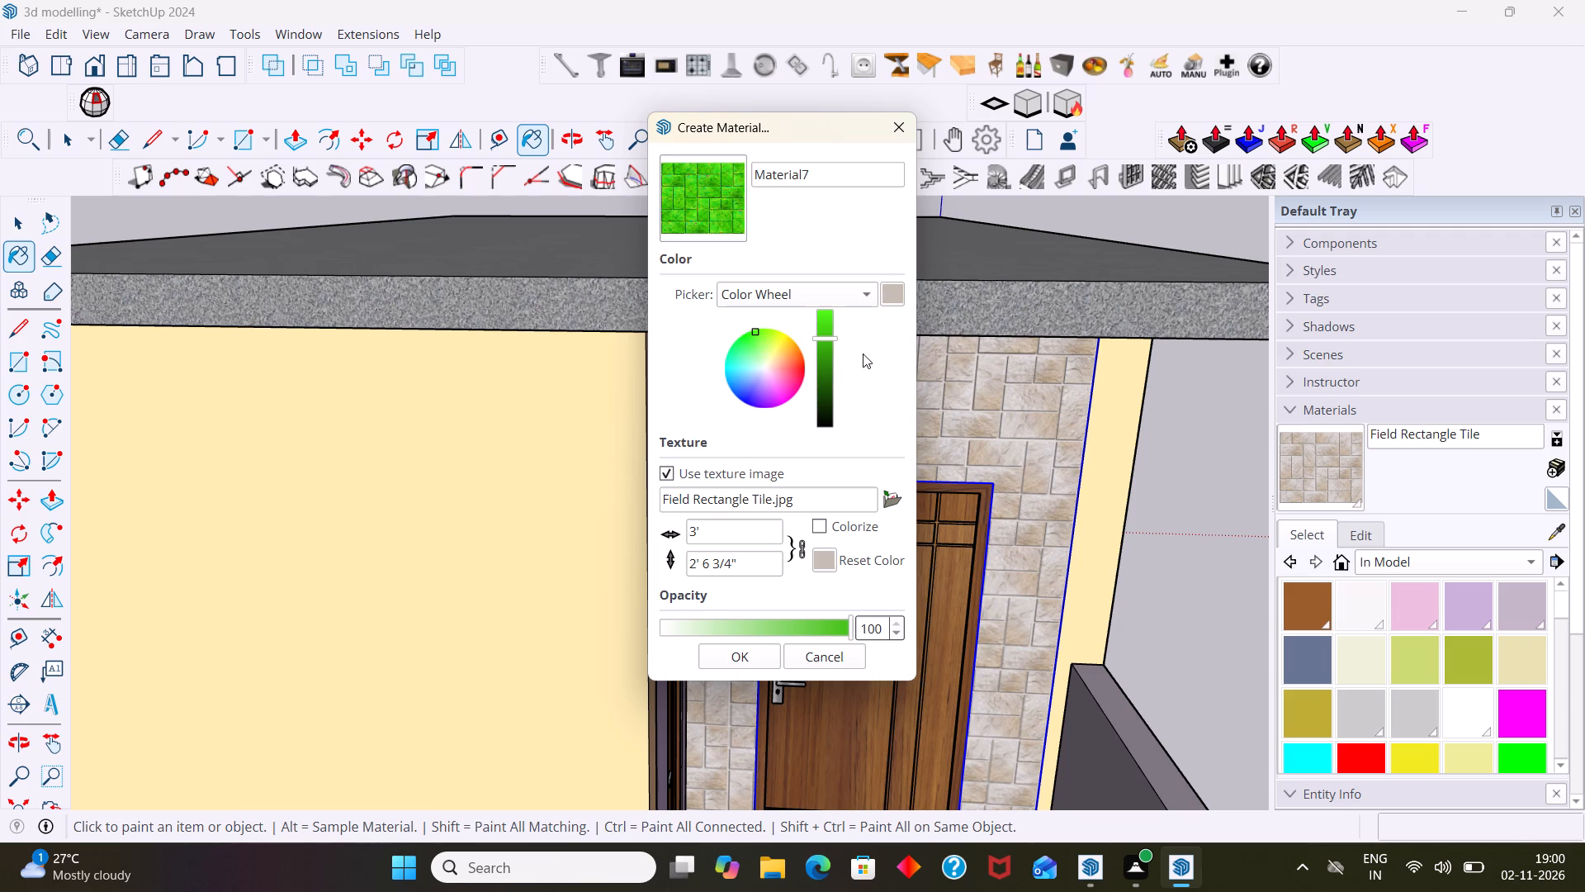
click(801, 548)
click(752, 657)
Paint the wall face around the front-facing door with the new bright green rectangle tile material.
click(881, 436)
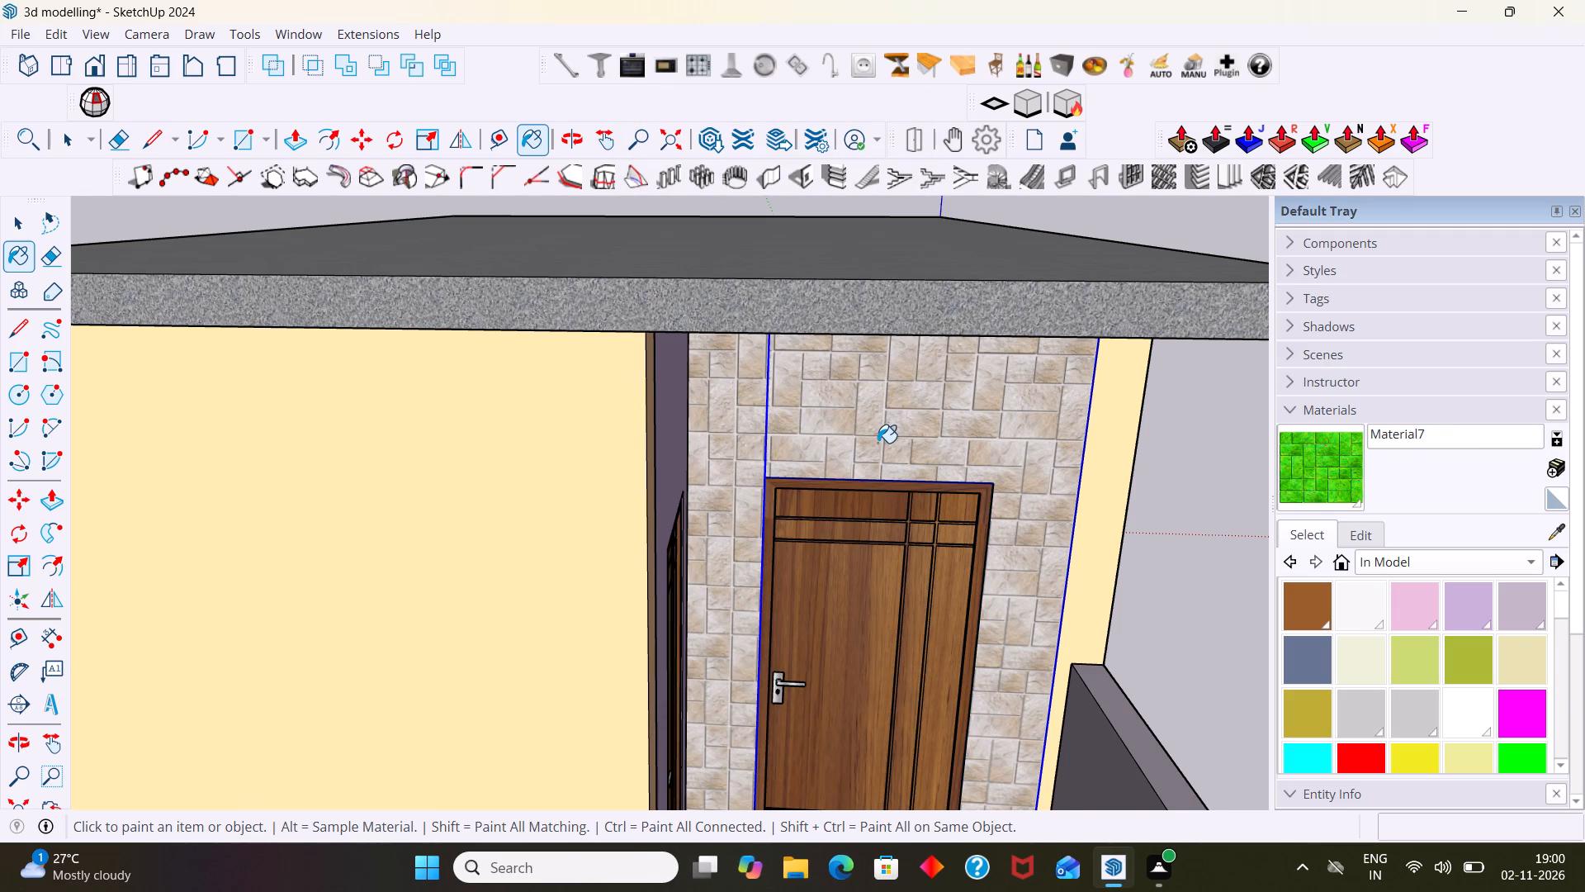
scroll(878, 443, up, 5)
key(space)
double_click(886, 439)
click(886, 439)
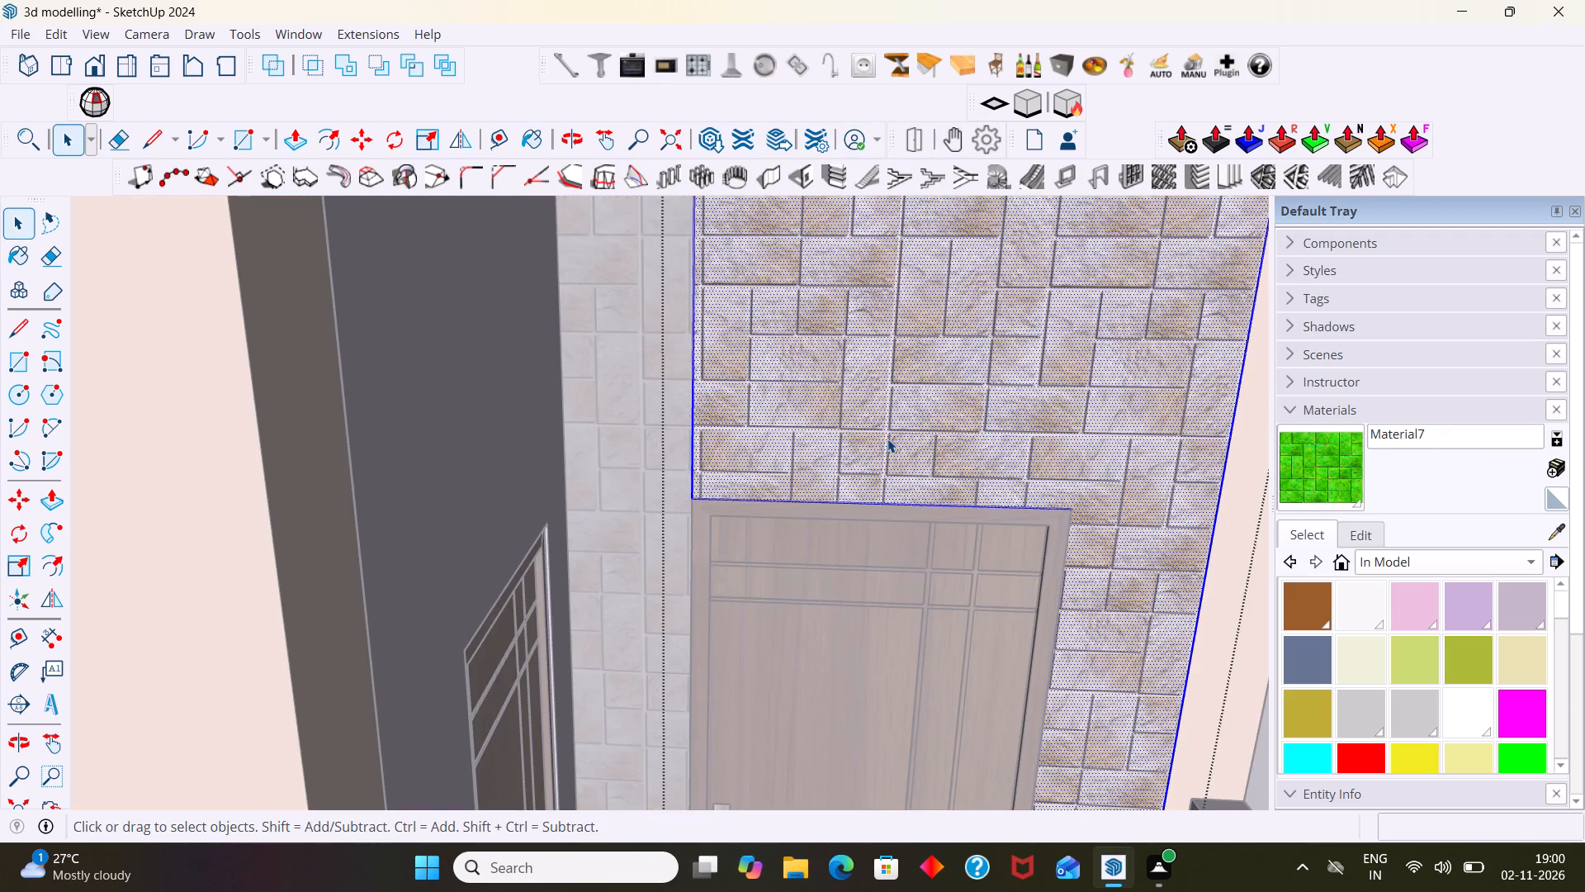
click(1285, 460)
click(1057, 423)
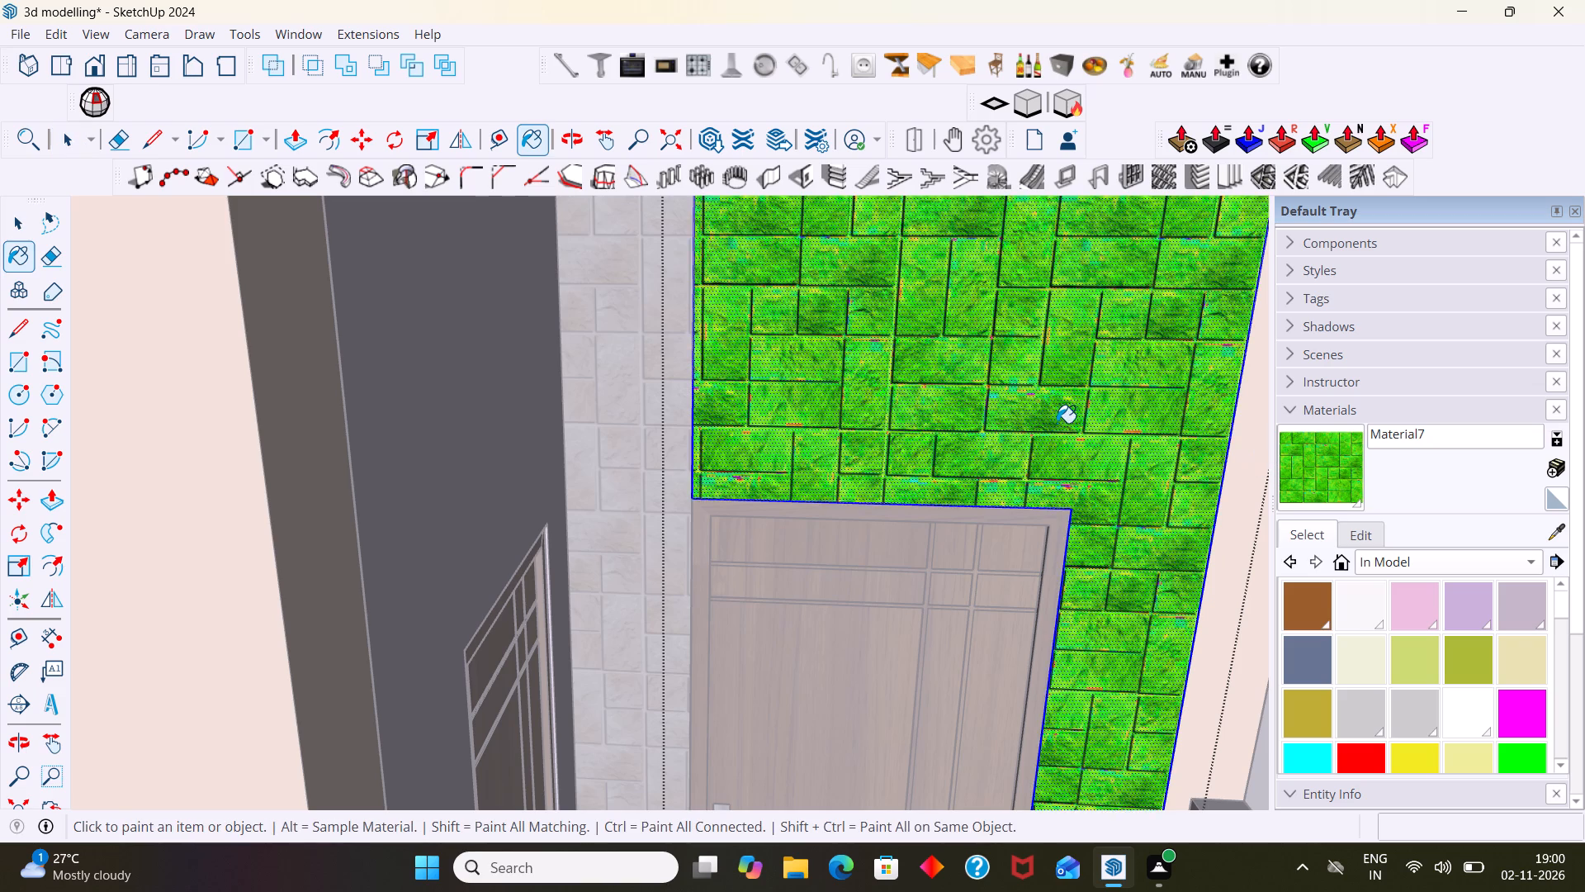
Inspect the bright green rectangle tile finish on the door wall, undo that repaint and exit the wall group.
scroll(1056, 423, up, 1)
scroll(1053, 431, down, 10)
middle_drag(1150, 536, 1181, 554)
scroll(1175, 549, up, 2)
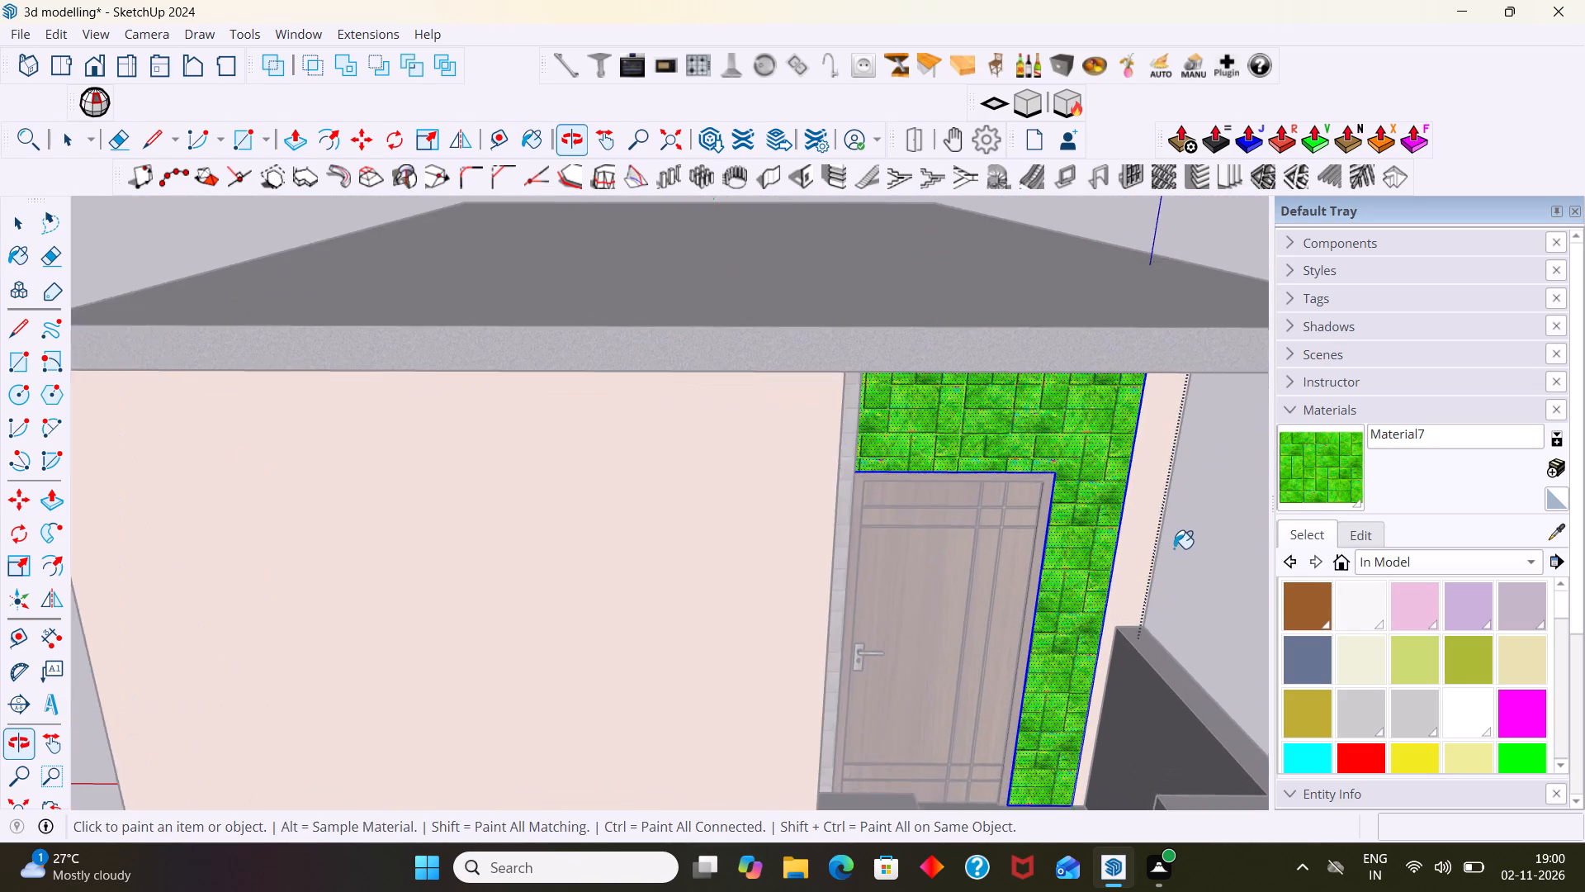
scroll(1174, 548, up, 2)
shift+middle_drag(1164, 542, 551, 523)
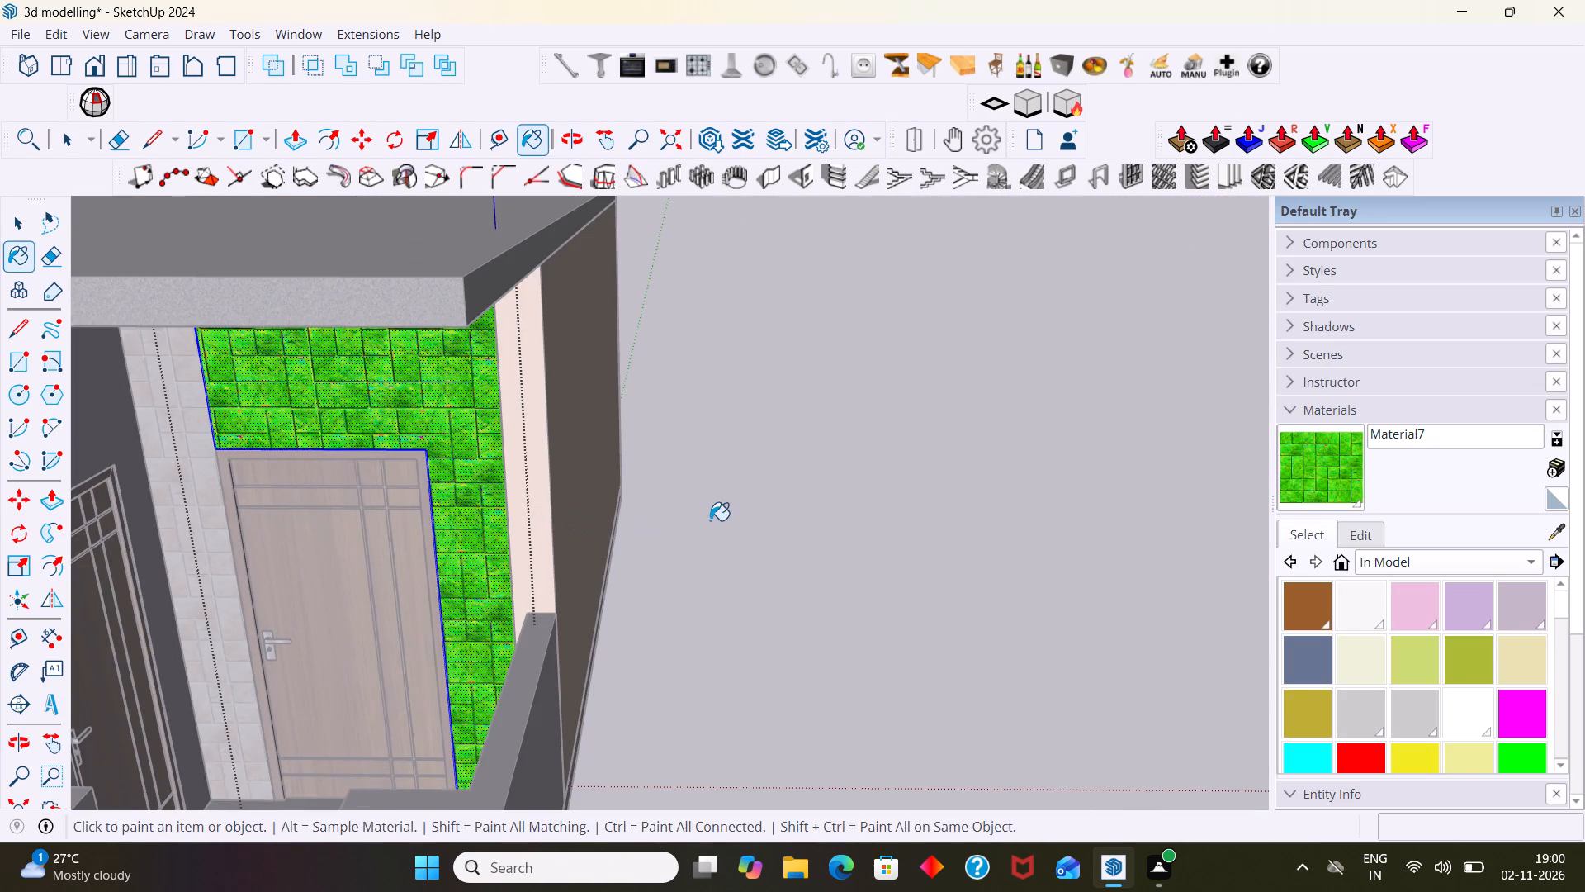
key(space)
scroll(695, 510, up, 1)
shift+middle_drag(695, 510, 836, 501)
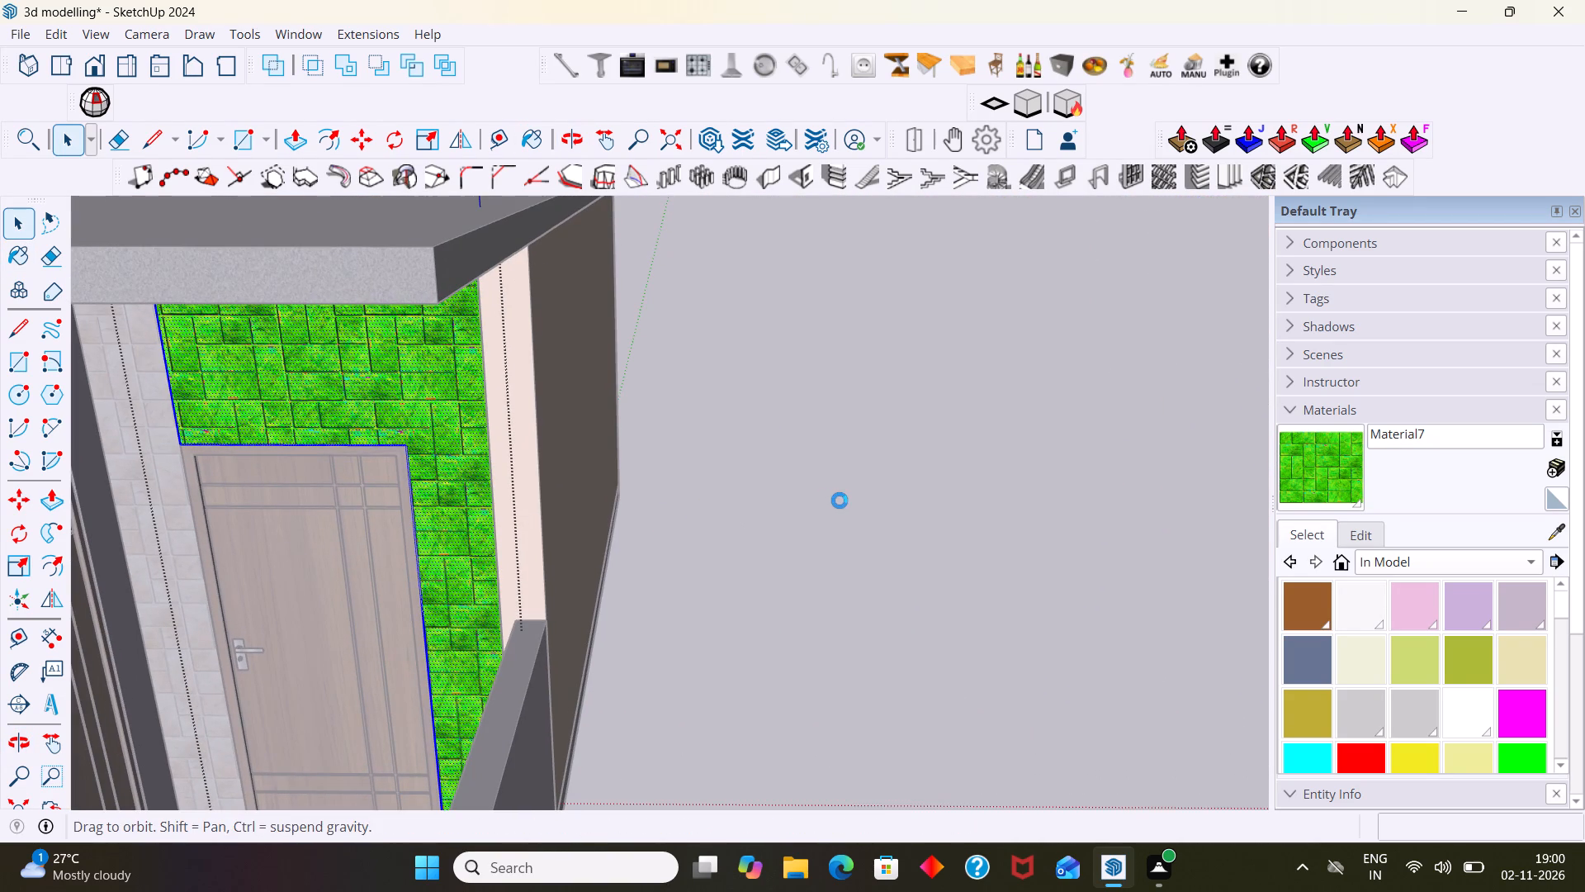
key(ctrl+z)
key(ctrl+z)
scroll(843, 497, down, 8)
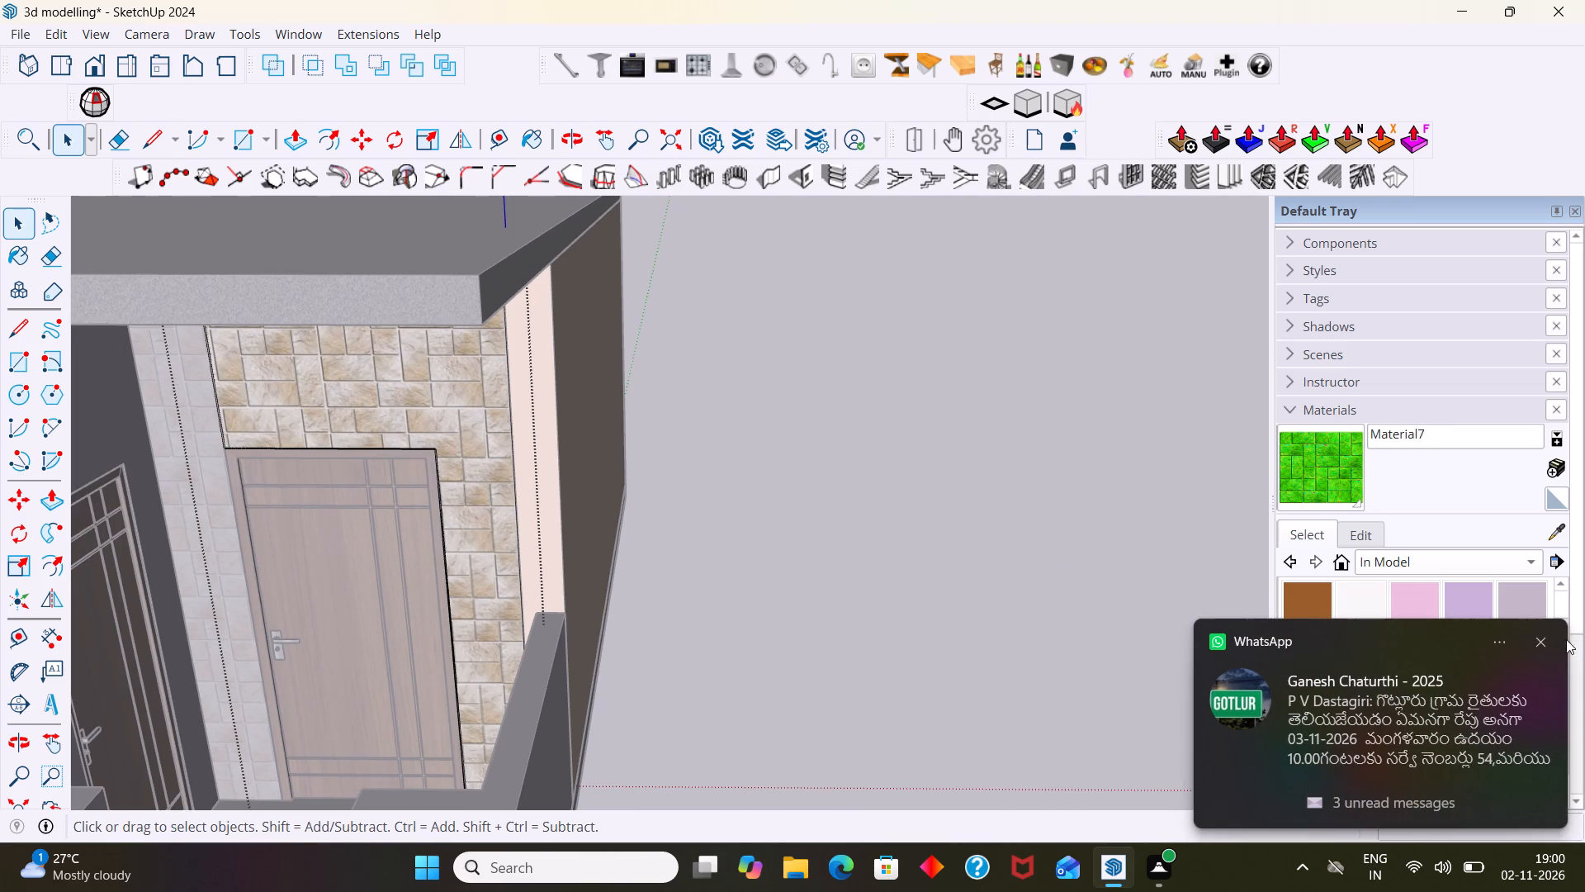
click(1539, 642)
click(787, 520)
Examine the tiled porch walls, both doors, the low porch walls and the adjoining exterior walls from several angles.
scroll(771, 519, down, 5)
middle_drag(764, 549, 837, 583)
scroll(811, 586, up, 5)
shift+middle_drag(791, 595, 978, 545)
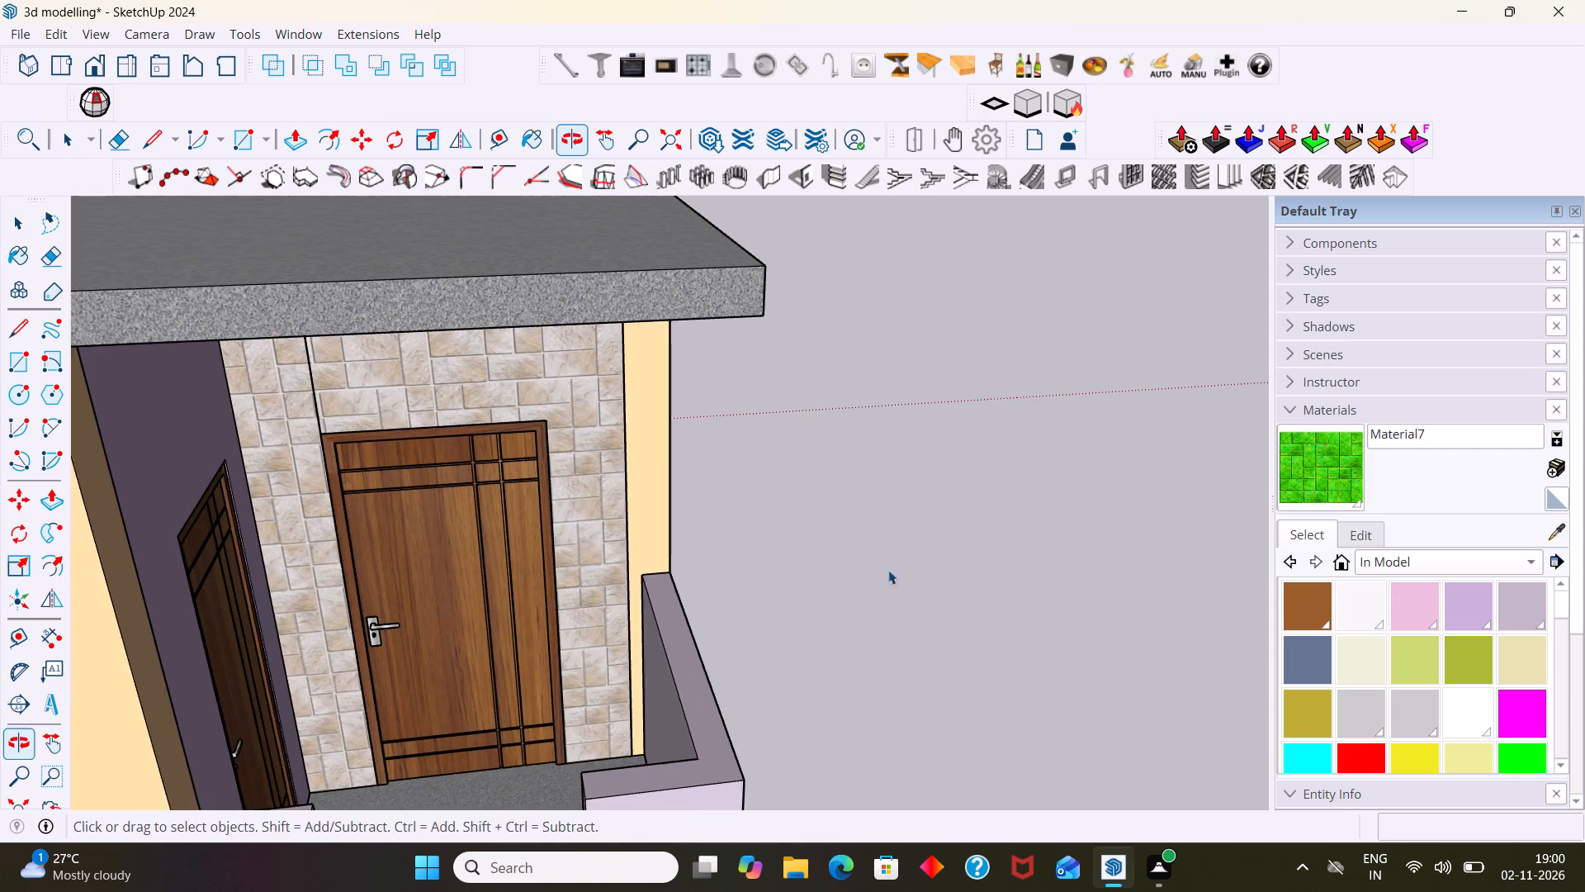
scroll(880, 570, up, 5)
shift+middle_drag(779, 556, 1148, 497)
scroll(1076, 510, down, 7)
shift+middle_drag(1009, 515, 1199, 468)
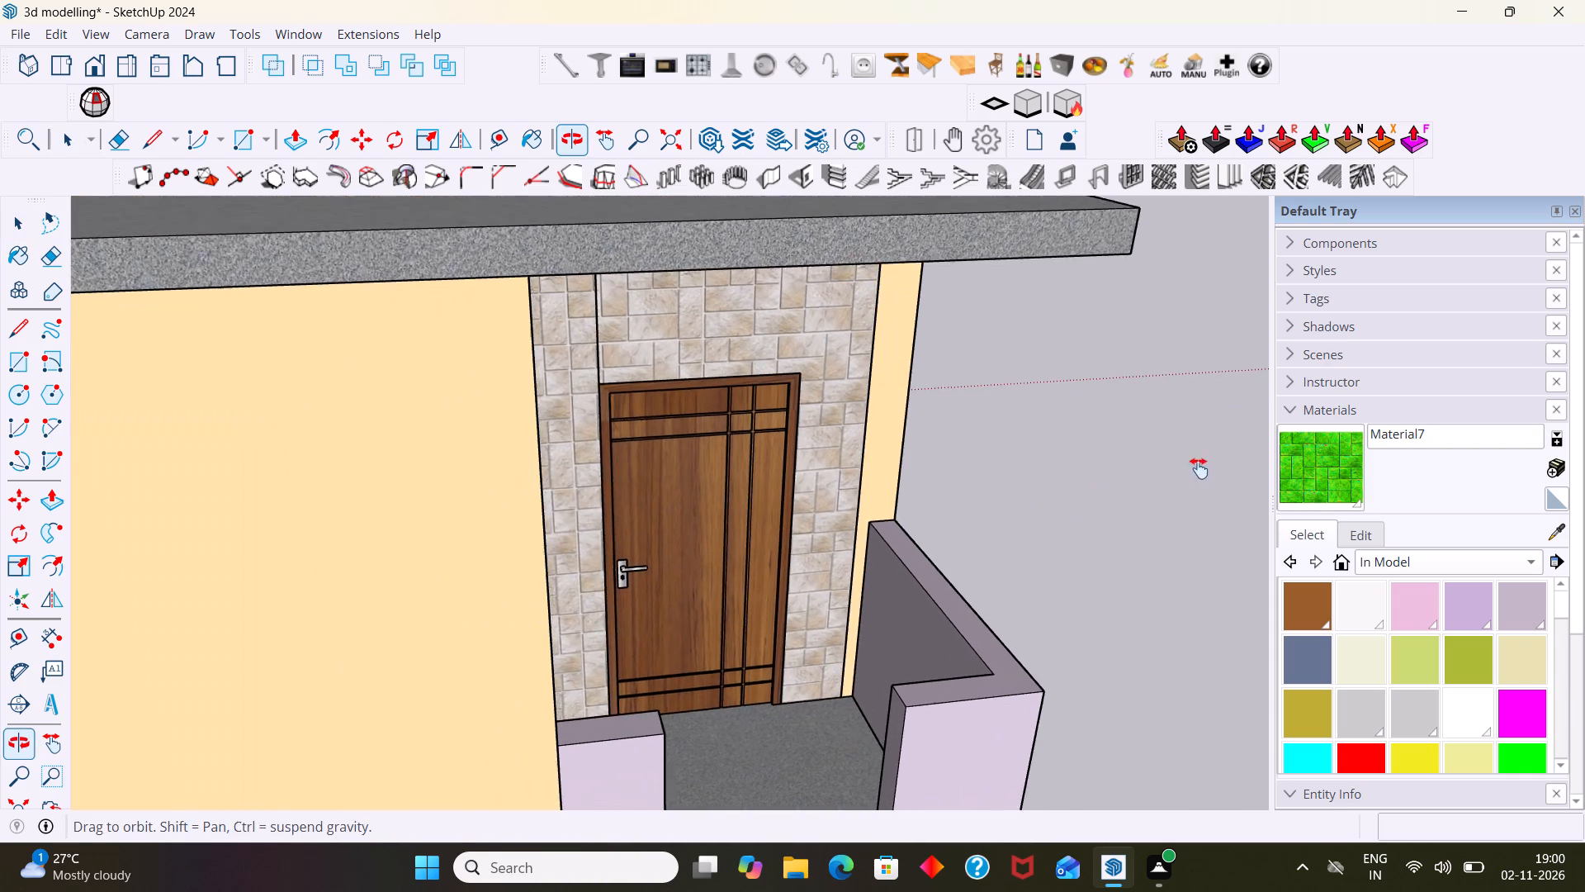
shift+middle_drag(1199, 468, 1194, 469)
scroll(959, 548, down, 4)
middle_drag(957, 548, 669, 558)
middle_drag(685, 580, 739, 477)
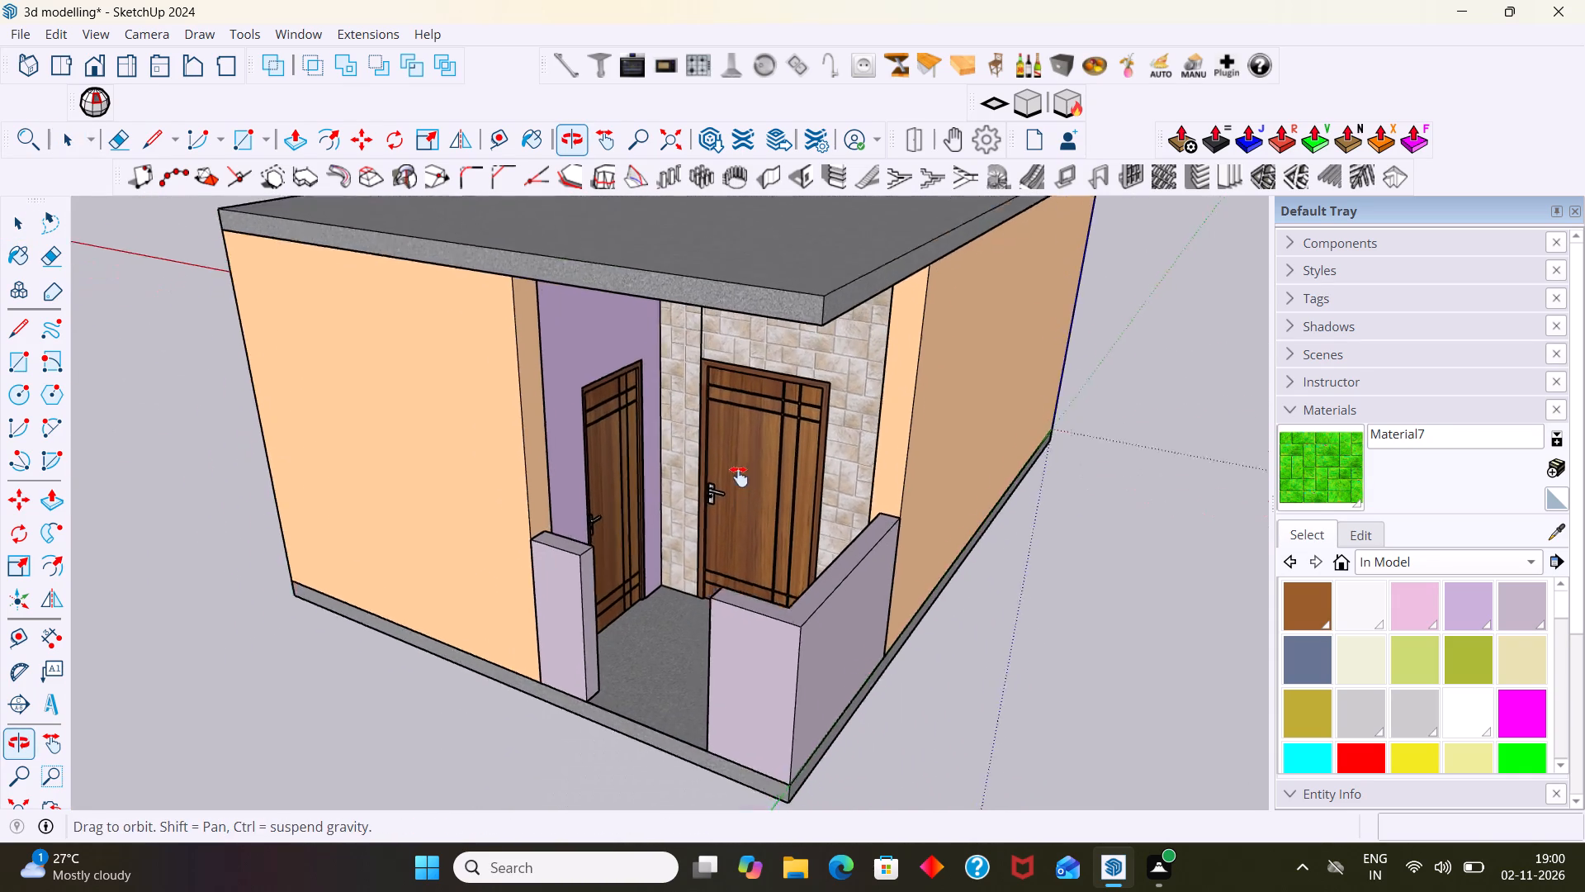
middle_drag(739, 477, 755, 444)
scroll(716, 454, up, 3)
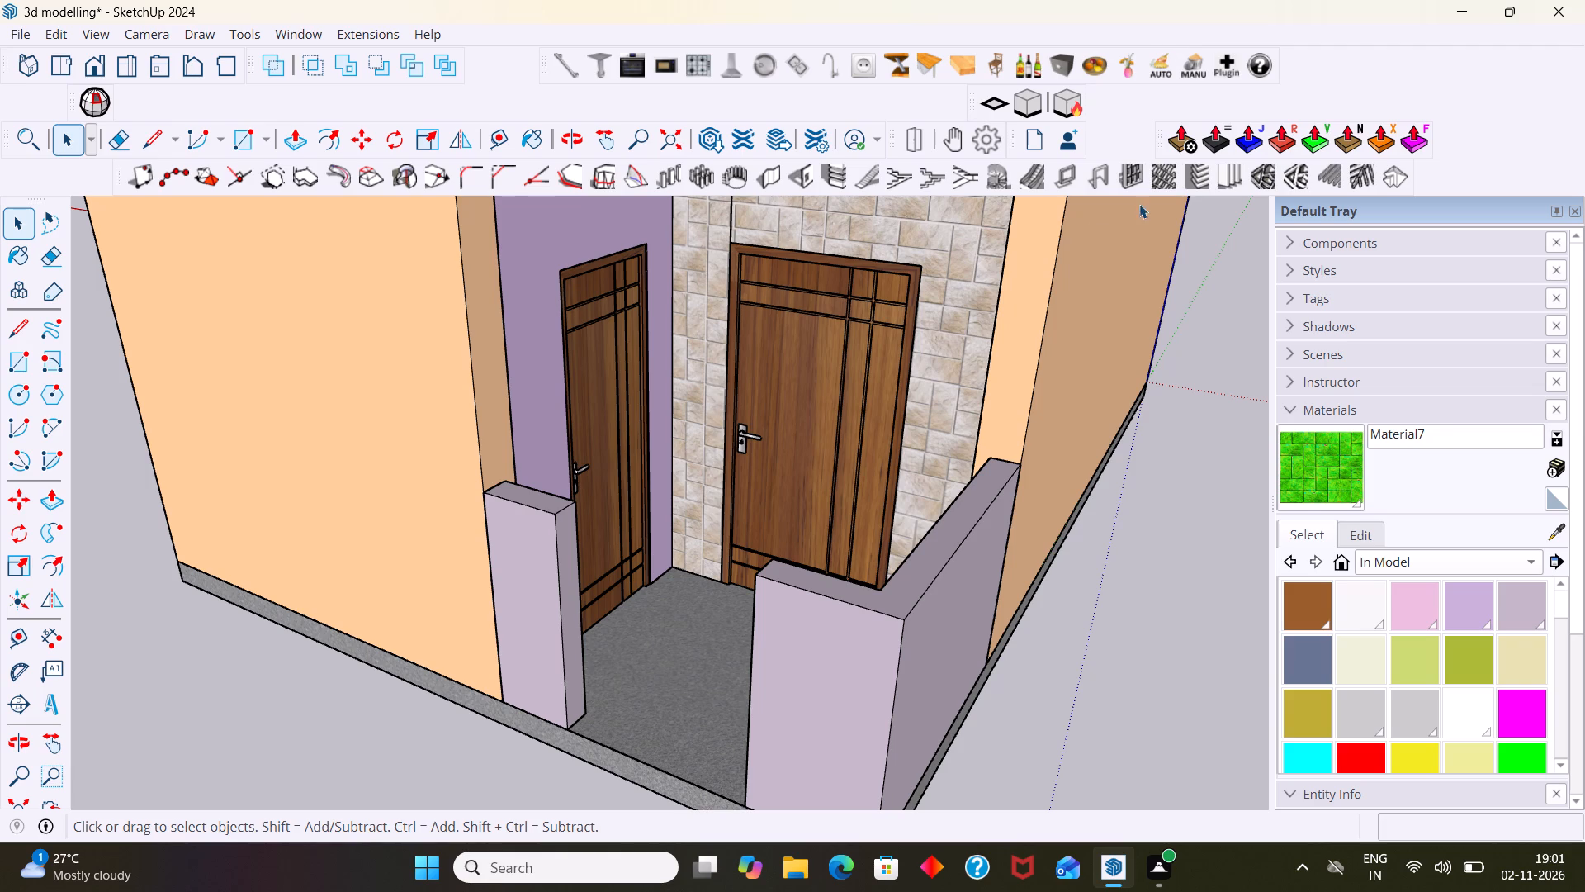
scroll(988, 502, down, 5)
scroll(1136, 553, down, 2)
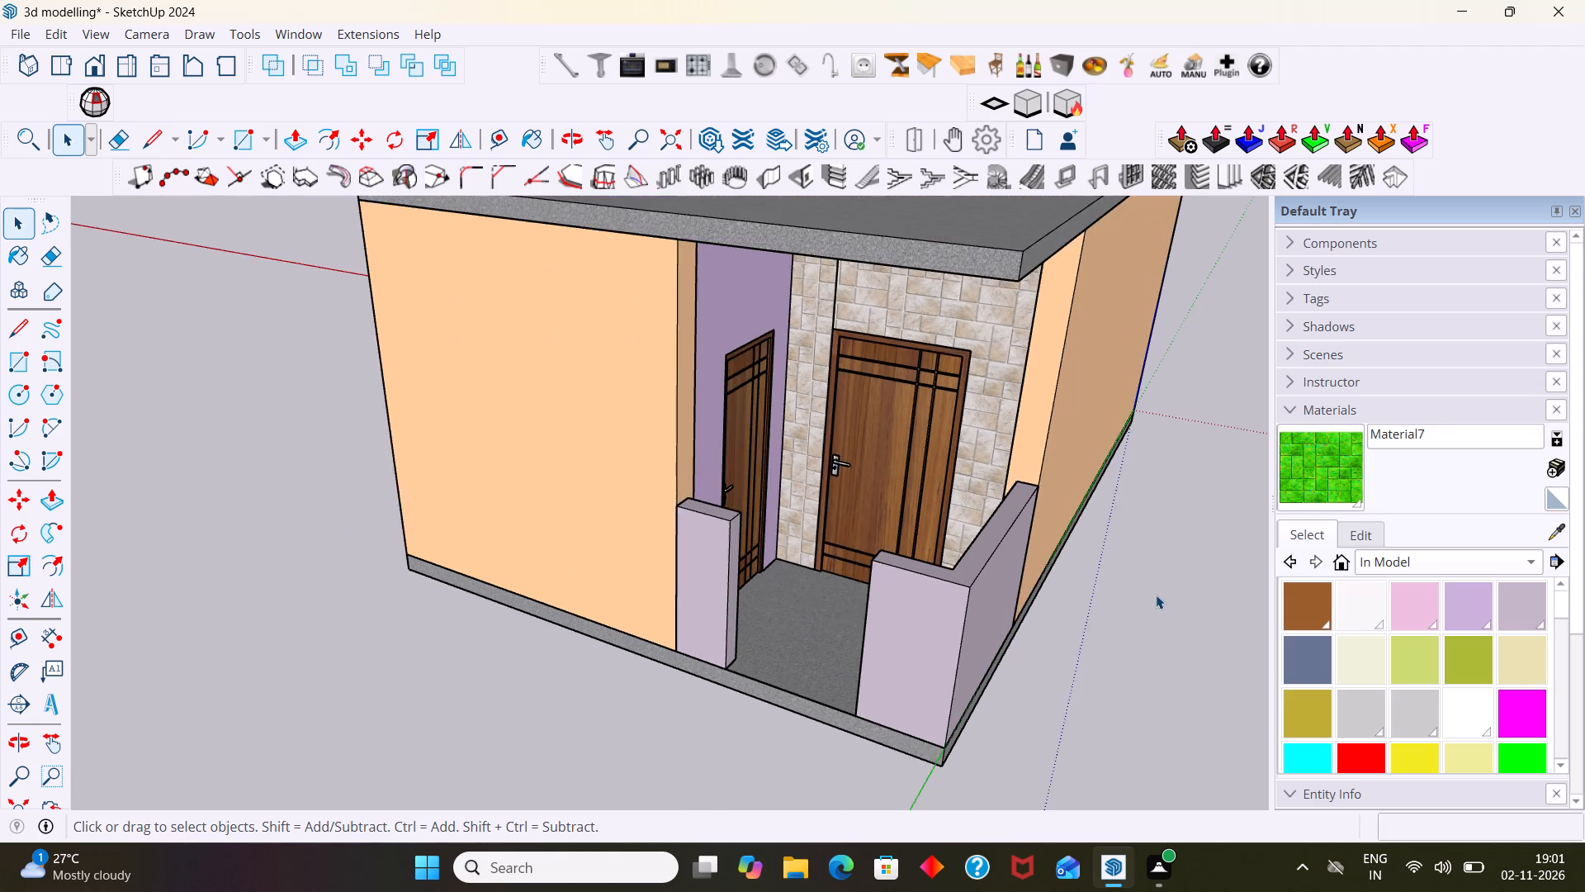
scroll(1157, 605, down, 2)
shift+middle_drag(1135, 580, 832, 565)
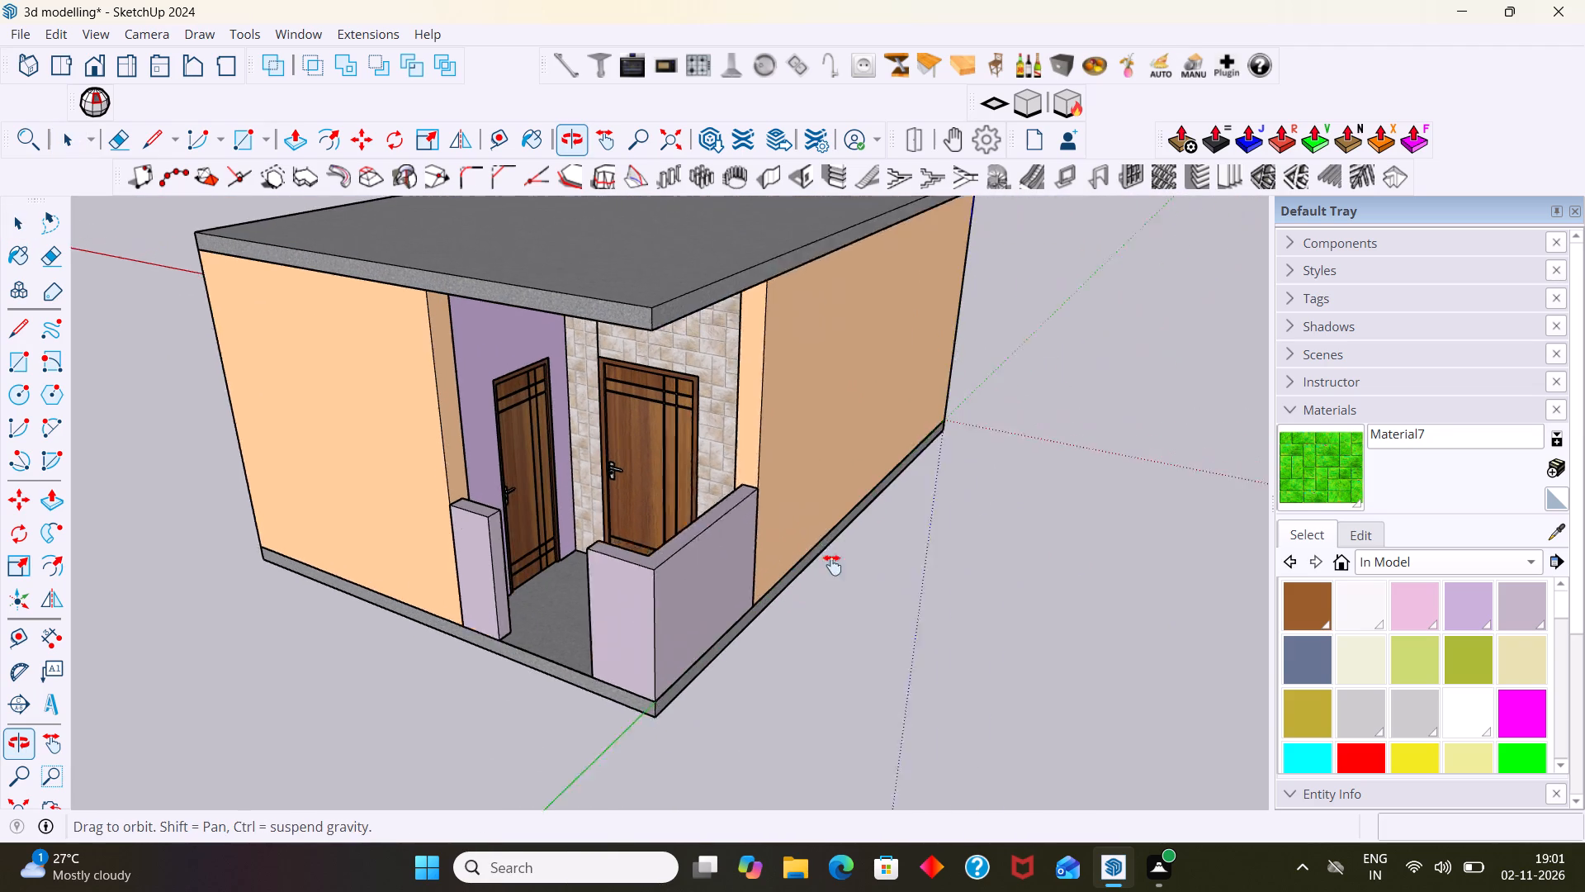
shift+middle_drag(832, 565, 808, 565)
scroll(585, 567, up, 1)
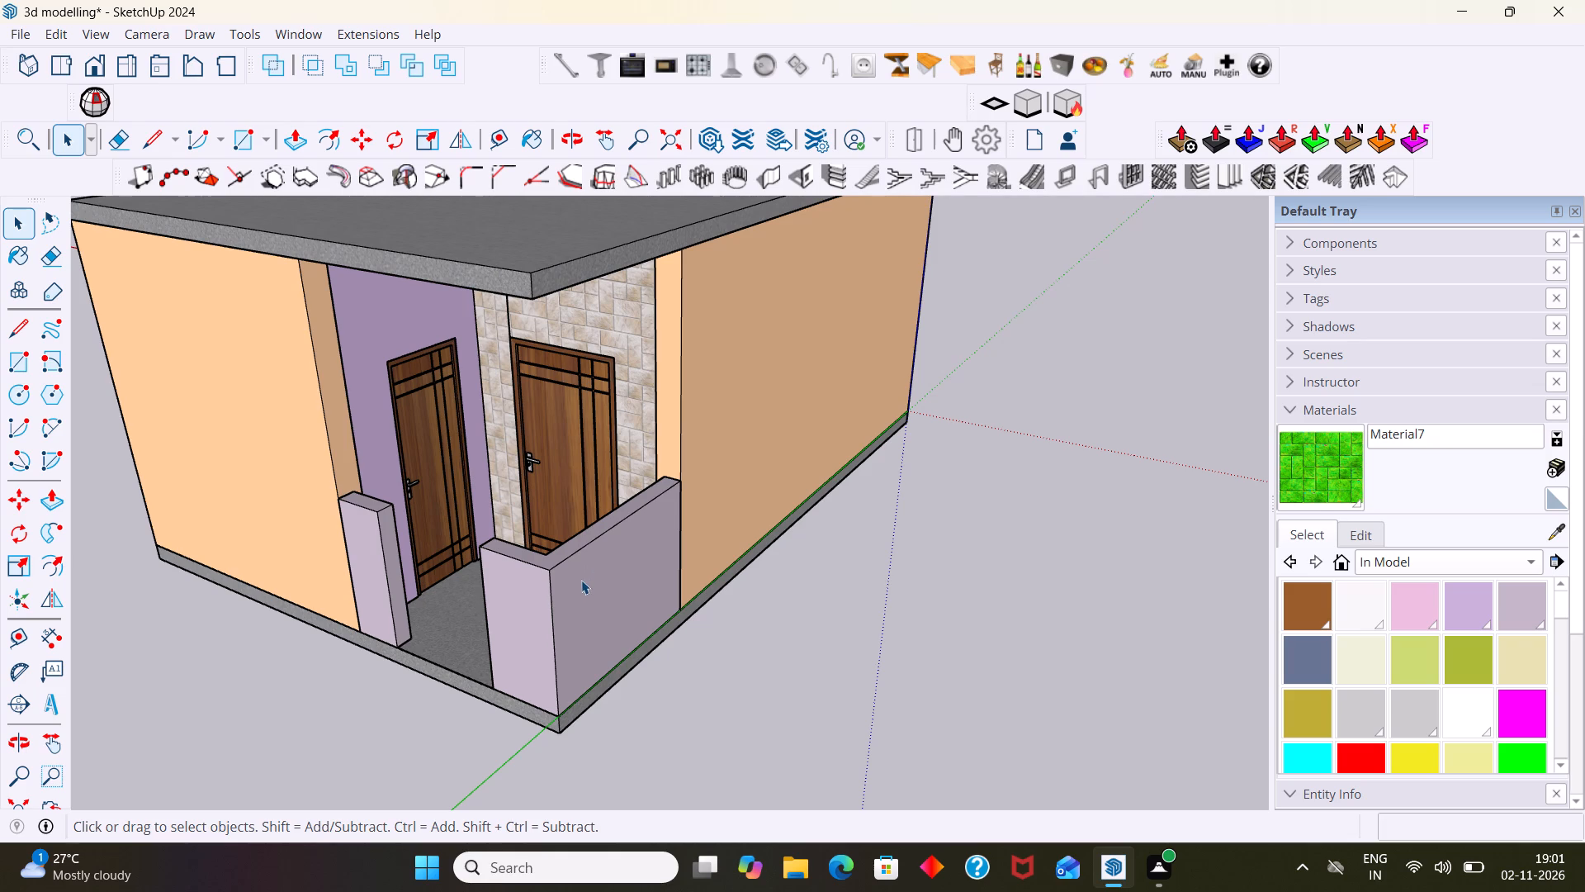
middle_drag(581, 584, 597, 749)
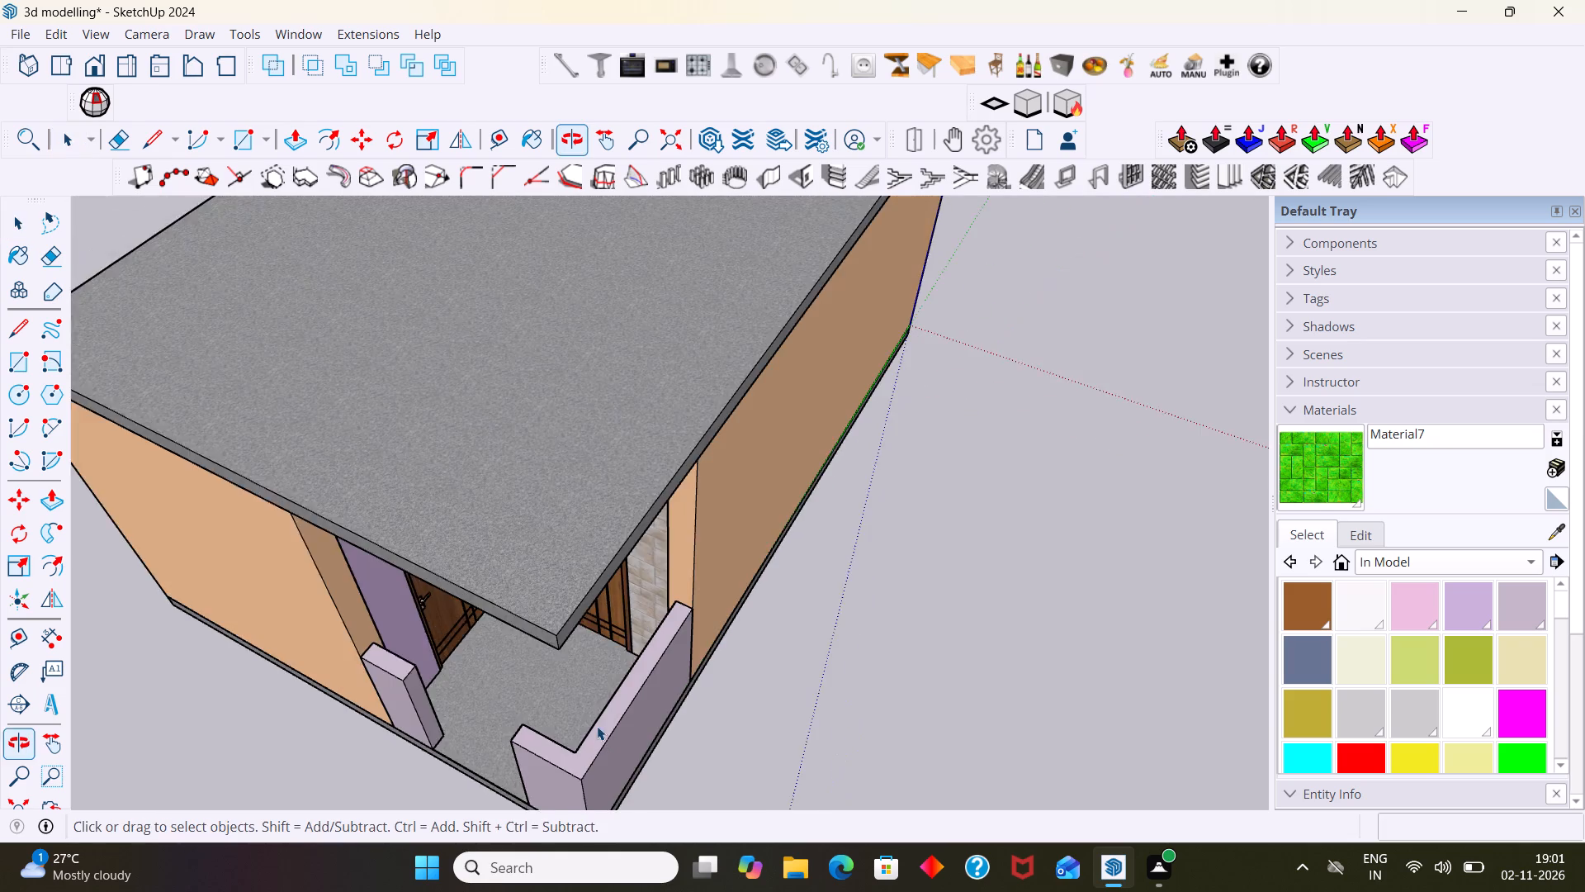
scroll(601, 719, up, 4)
shift+middle_drag(607, 690, 762, 447)
scroll(711, 496, up, 6)
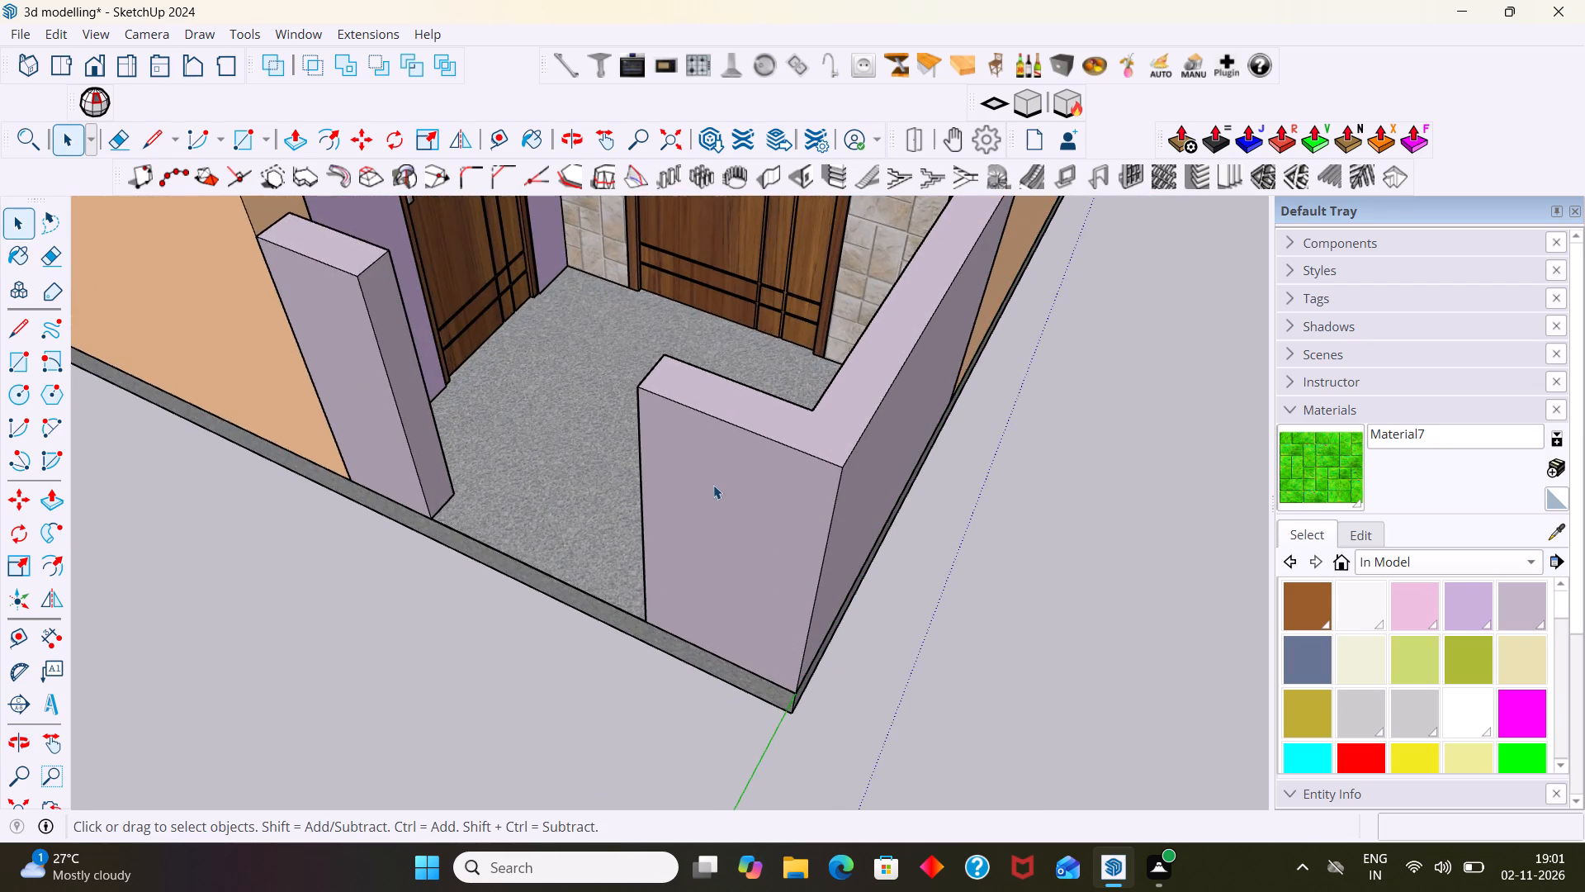
scroll(713, 485, down, 12)
shift+middle_drag(809, 466, 661, 518)
scroll(660, 515, up, 5)
scroll(641, 517, down, 2)
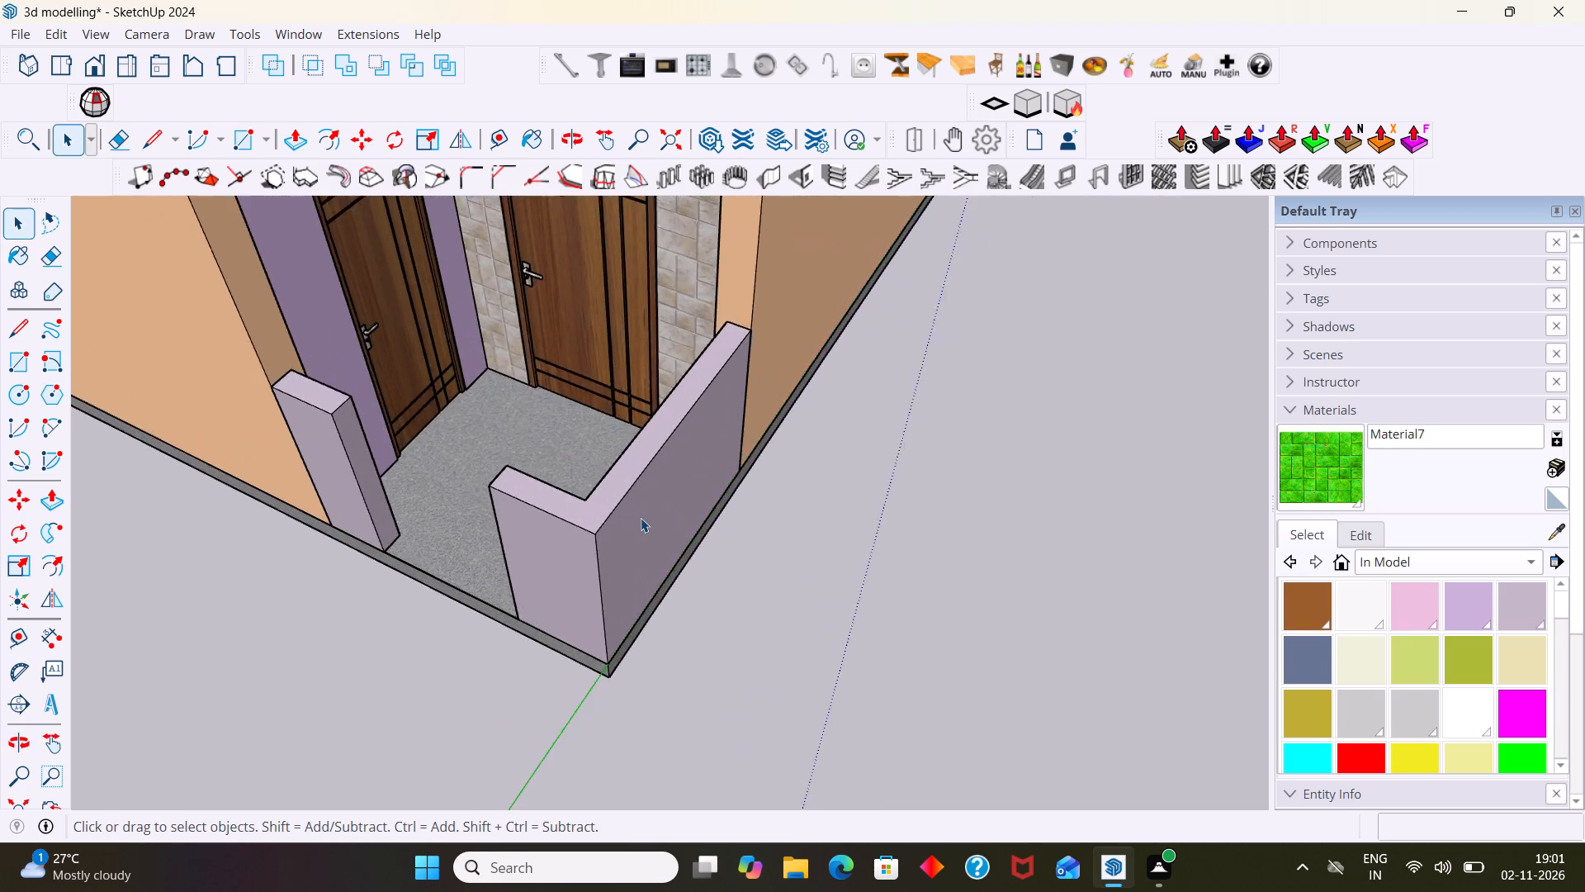
scroll(641, 518, down, 11)
middle_drag(655, 492, 750, 418)
scroll(499, 396, up, 3)
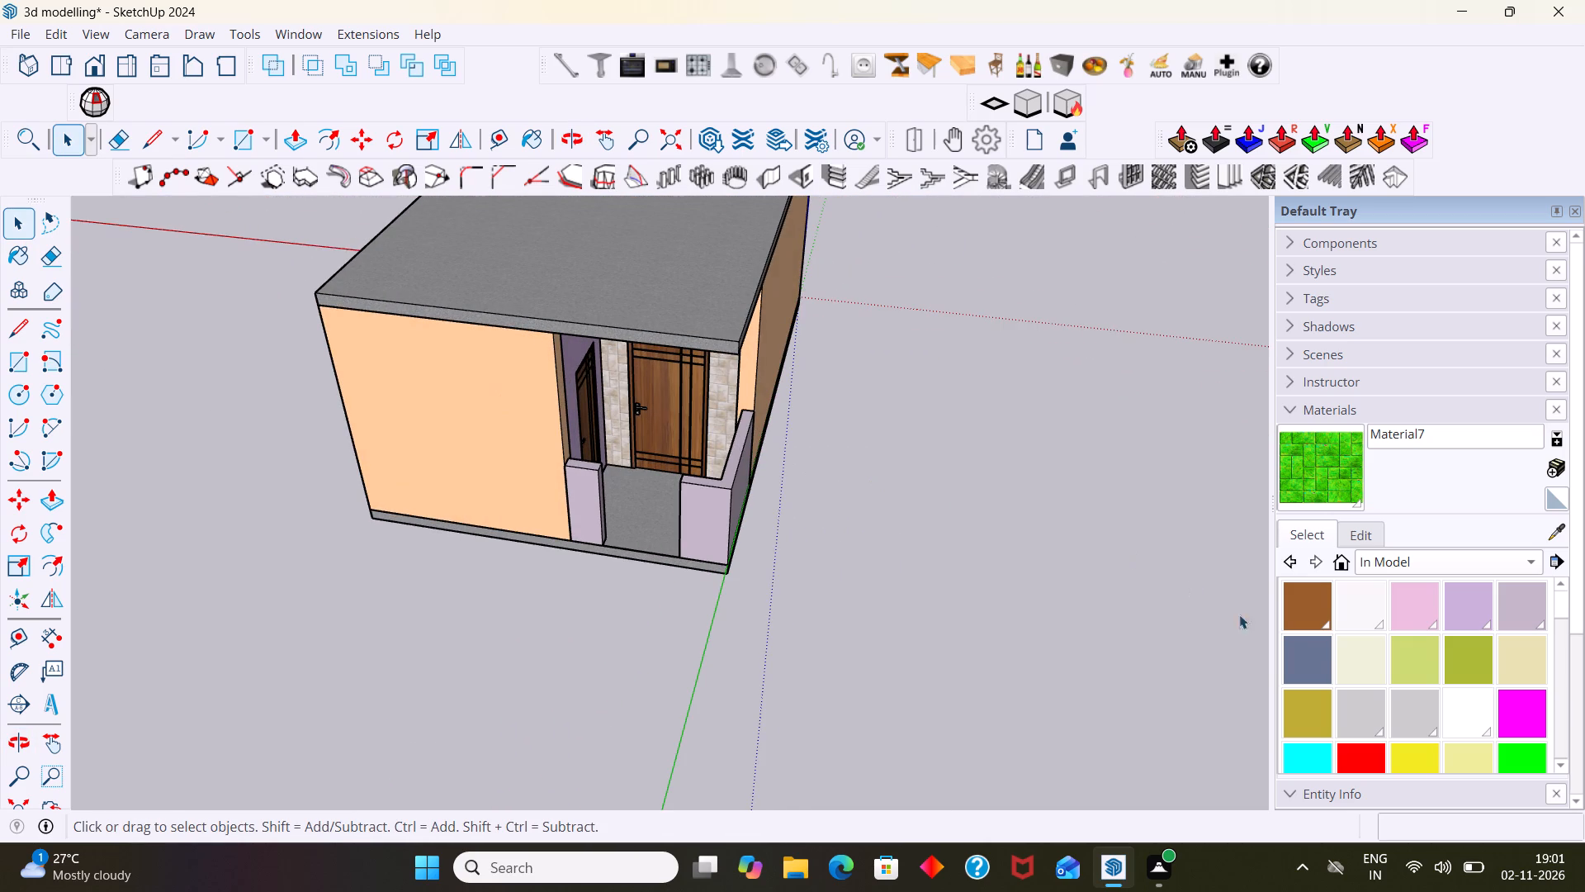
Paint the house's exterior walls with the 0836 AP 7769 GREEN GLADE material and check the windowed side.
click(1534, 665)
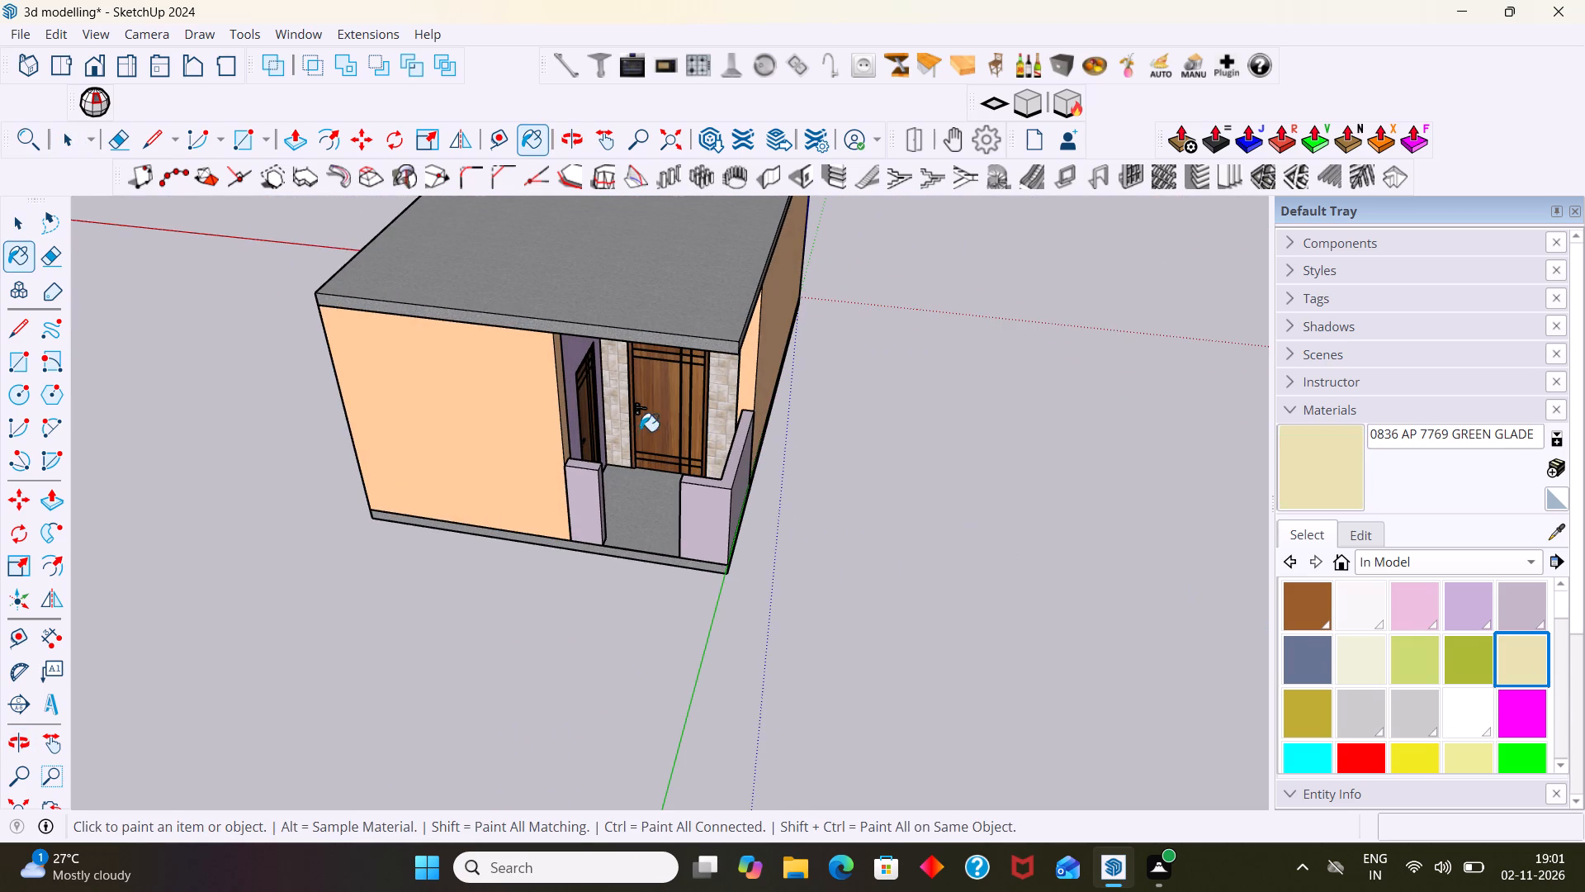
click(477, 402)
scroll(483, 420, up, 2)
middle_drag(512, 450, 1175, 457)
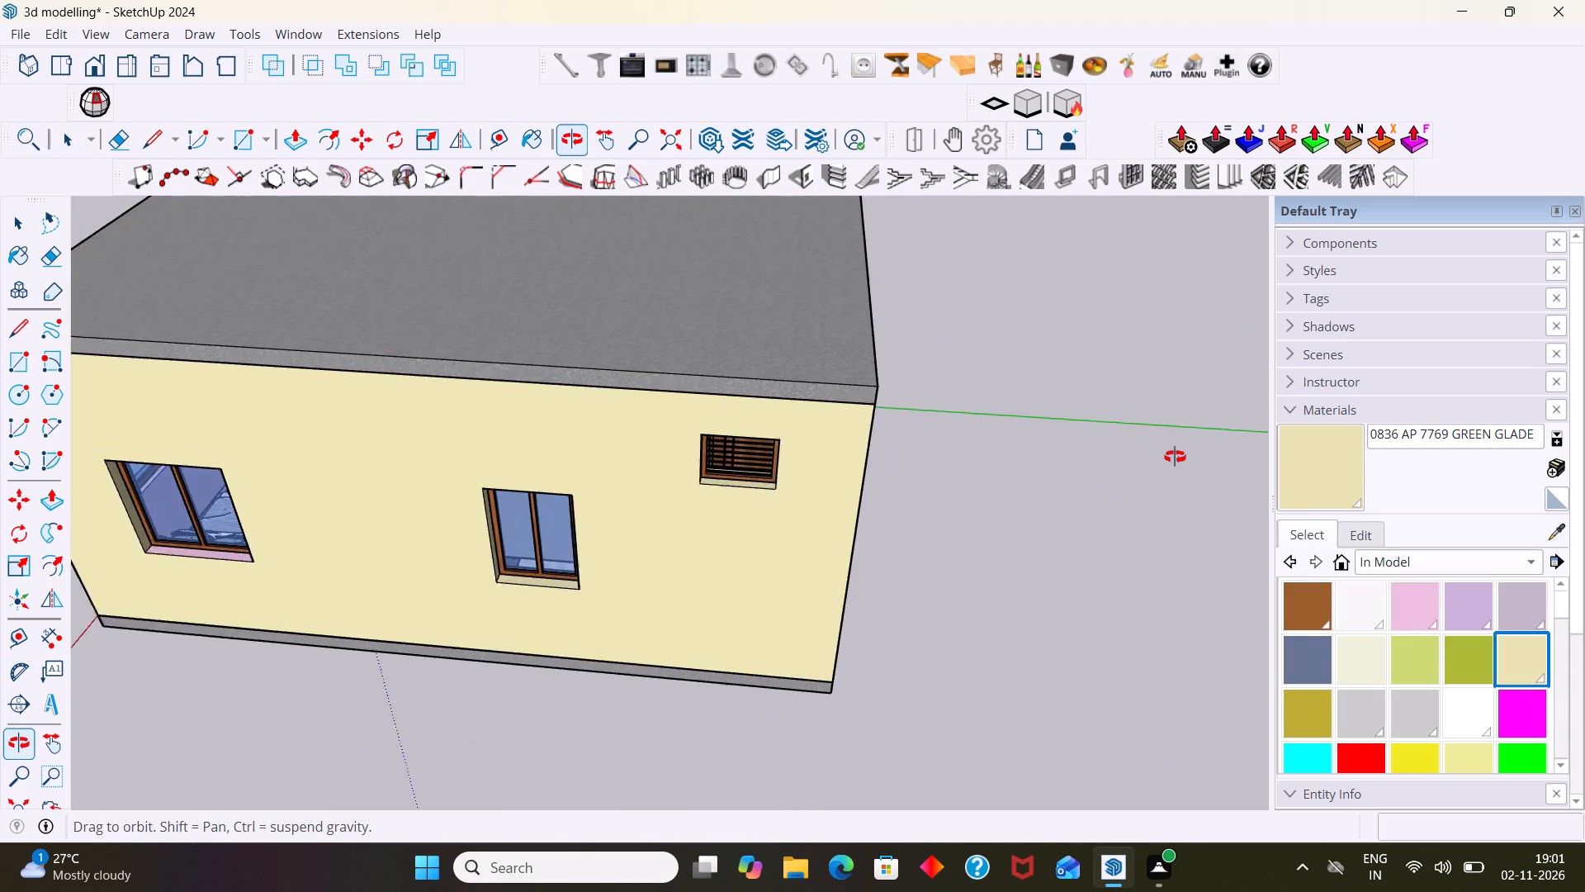
Paint both low porch walls and the purple wall around the side door with 0836 AP 7769 GREEN GLADE.
middle_drag(1175, 457, 266, 290)
scroll(785, 453, up, 3)
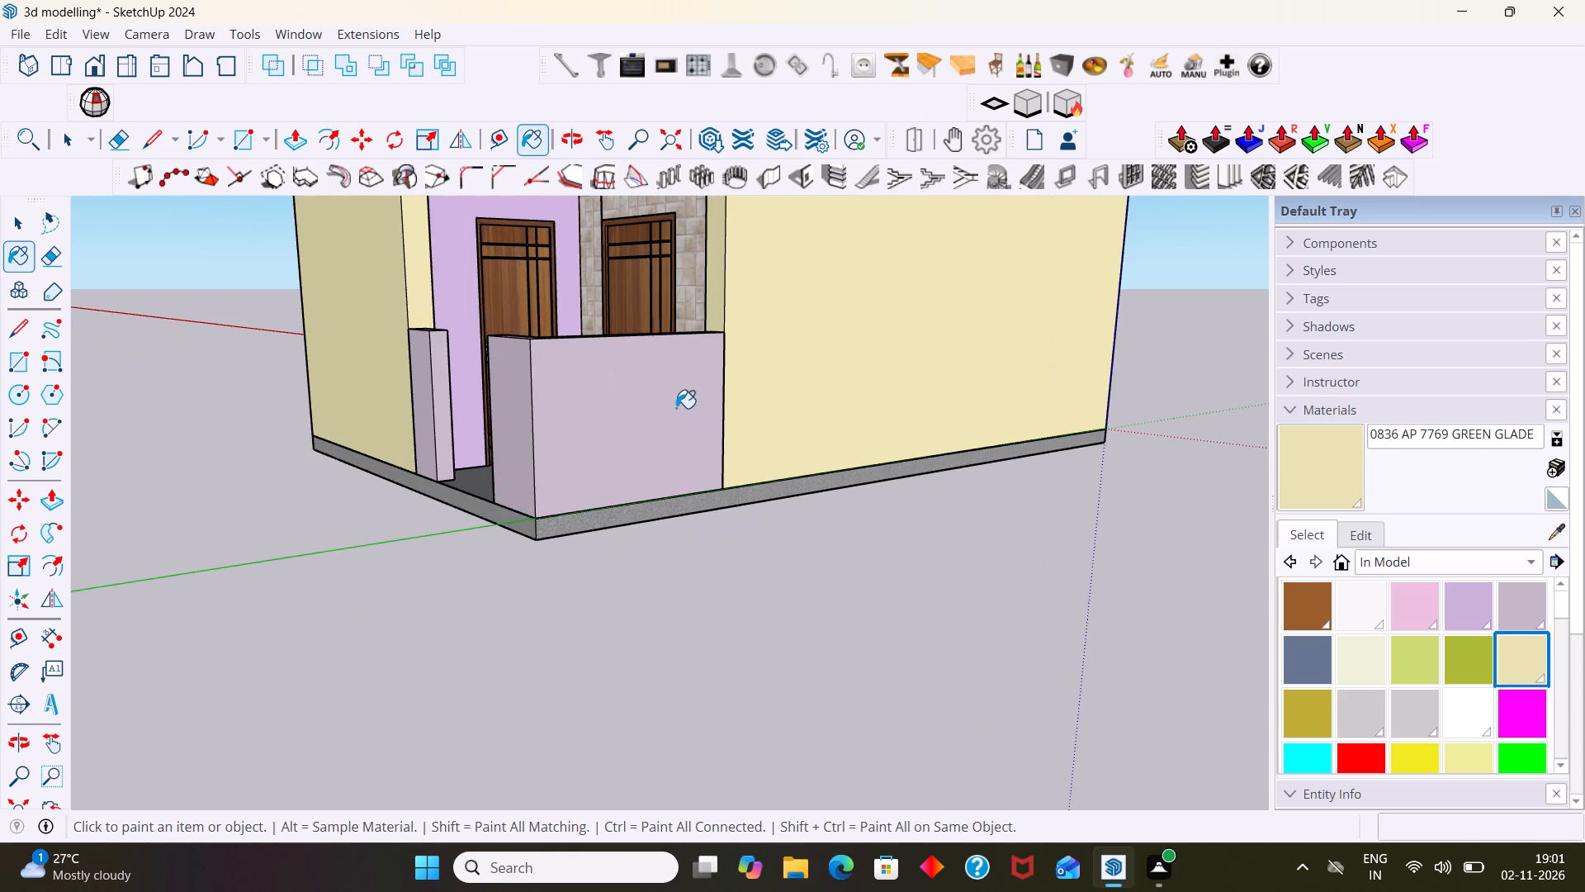
click(676, 408)
scroll(651, 406, down, 2)
middle_drag(637, 423, 829, 554)
scroll(677, 533, up, 3)
click(570, 517)
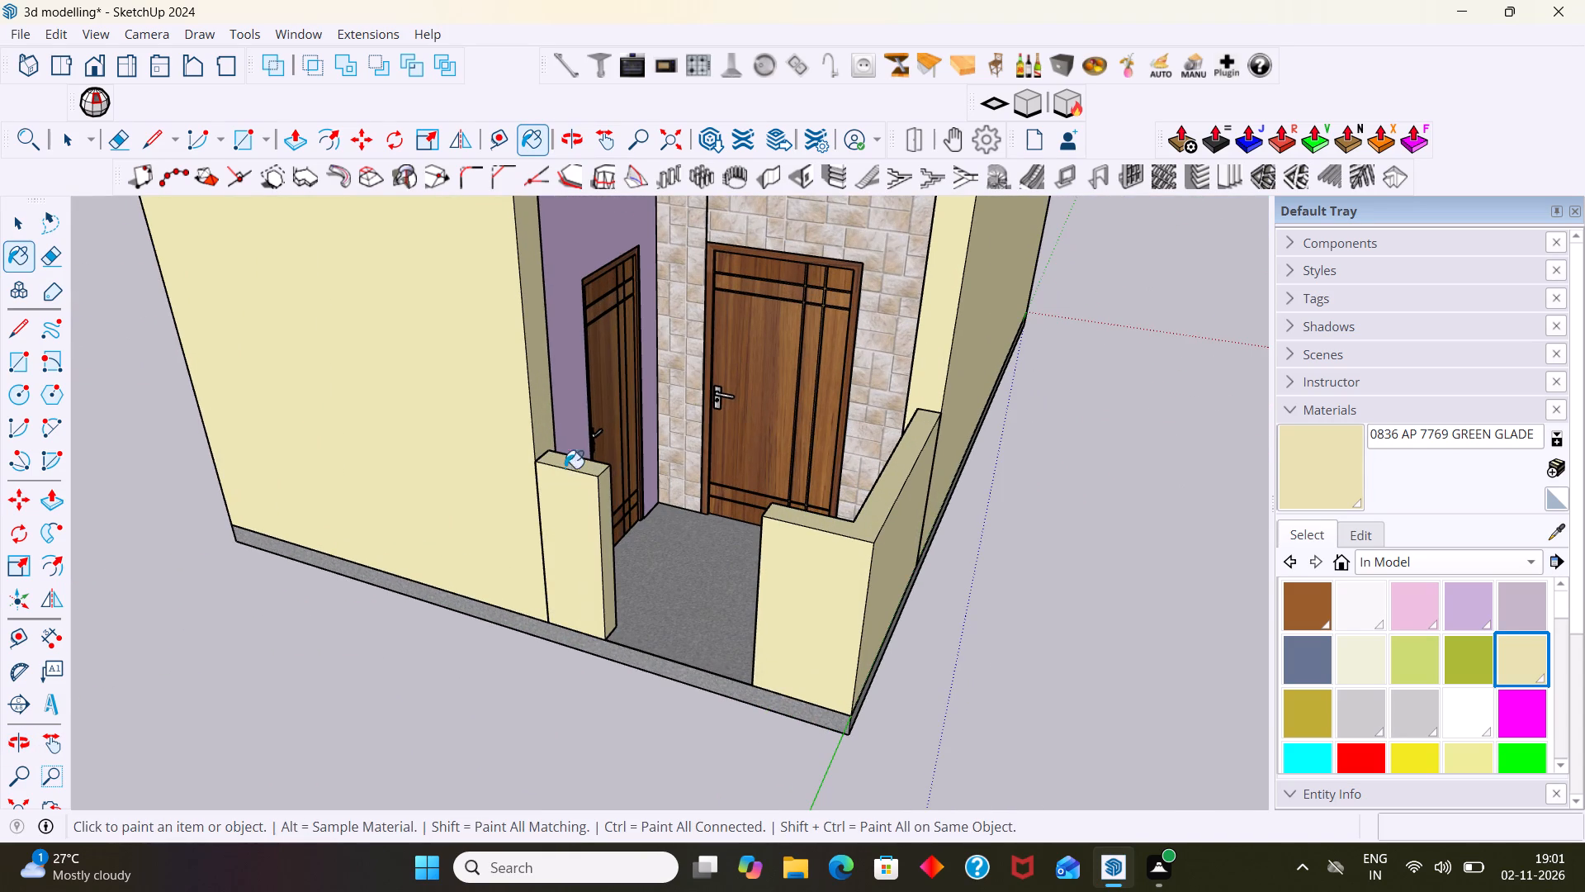
click(568, 359)
scroll(567, 358, down, 5)
middle_drag(644, 418, 749, 410)
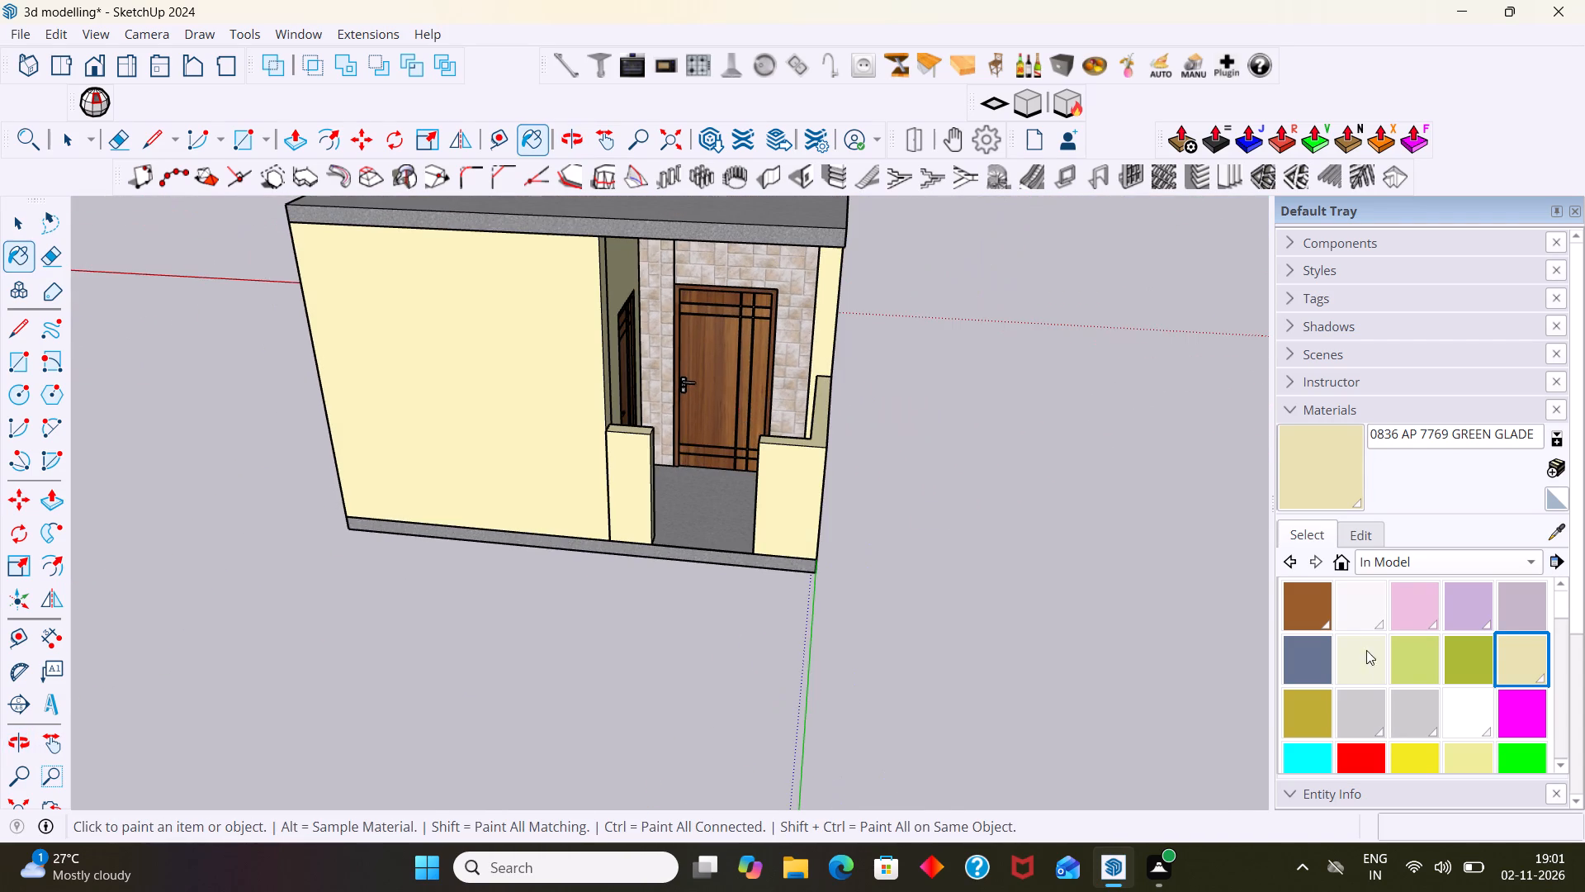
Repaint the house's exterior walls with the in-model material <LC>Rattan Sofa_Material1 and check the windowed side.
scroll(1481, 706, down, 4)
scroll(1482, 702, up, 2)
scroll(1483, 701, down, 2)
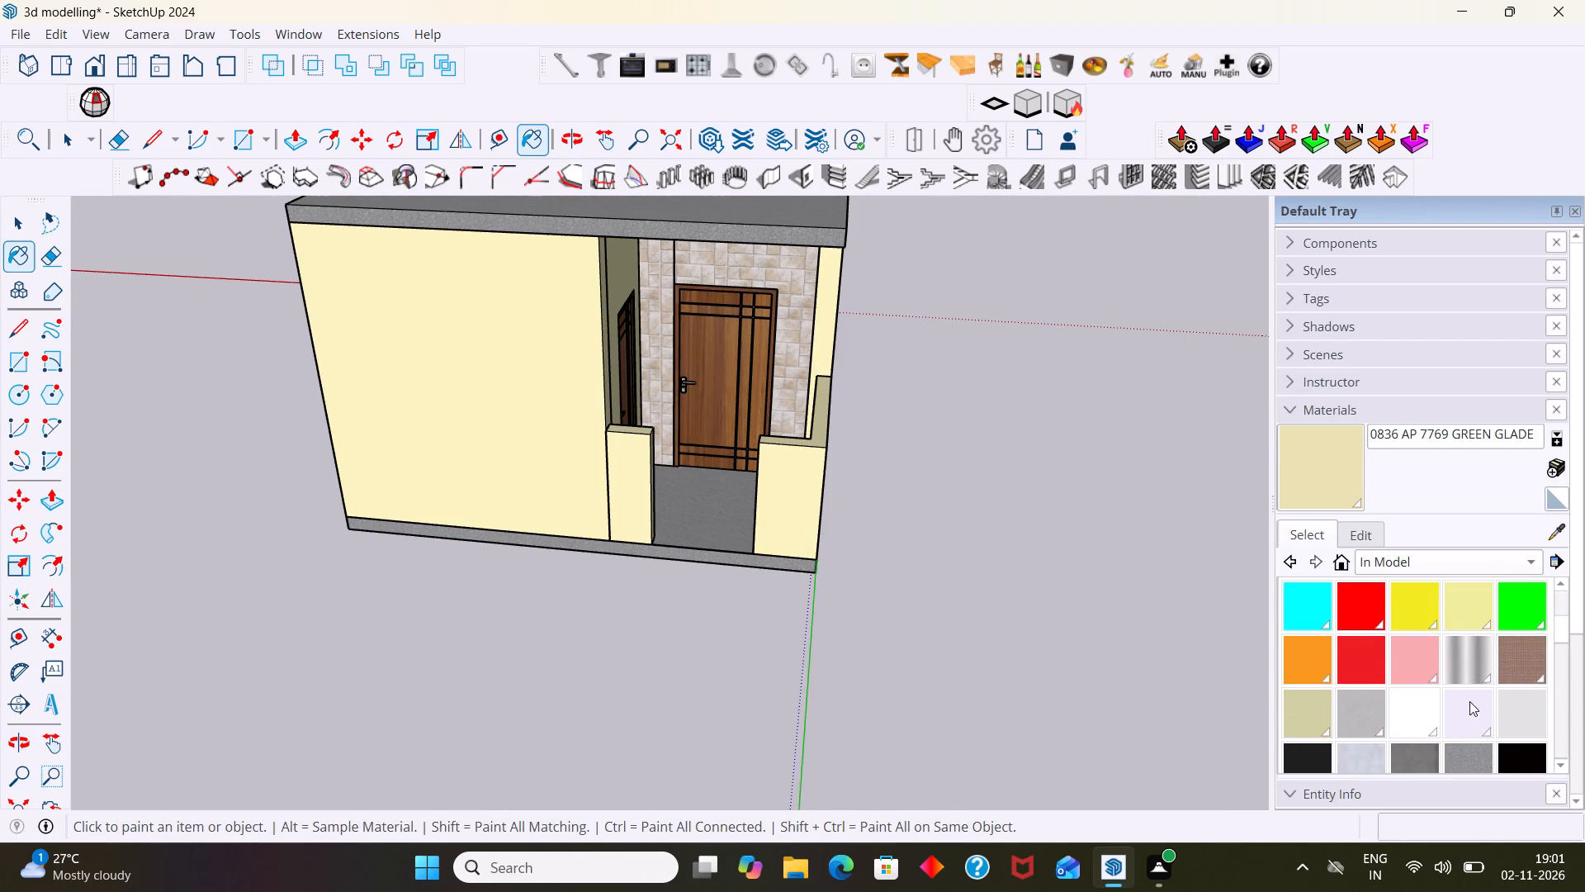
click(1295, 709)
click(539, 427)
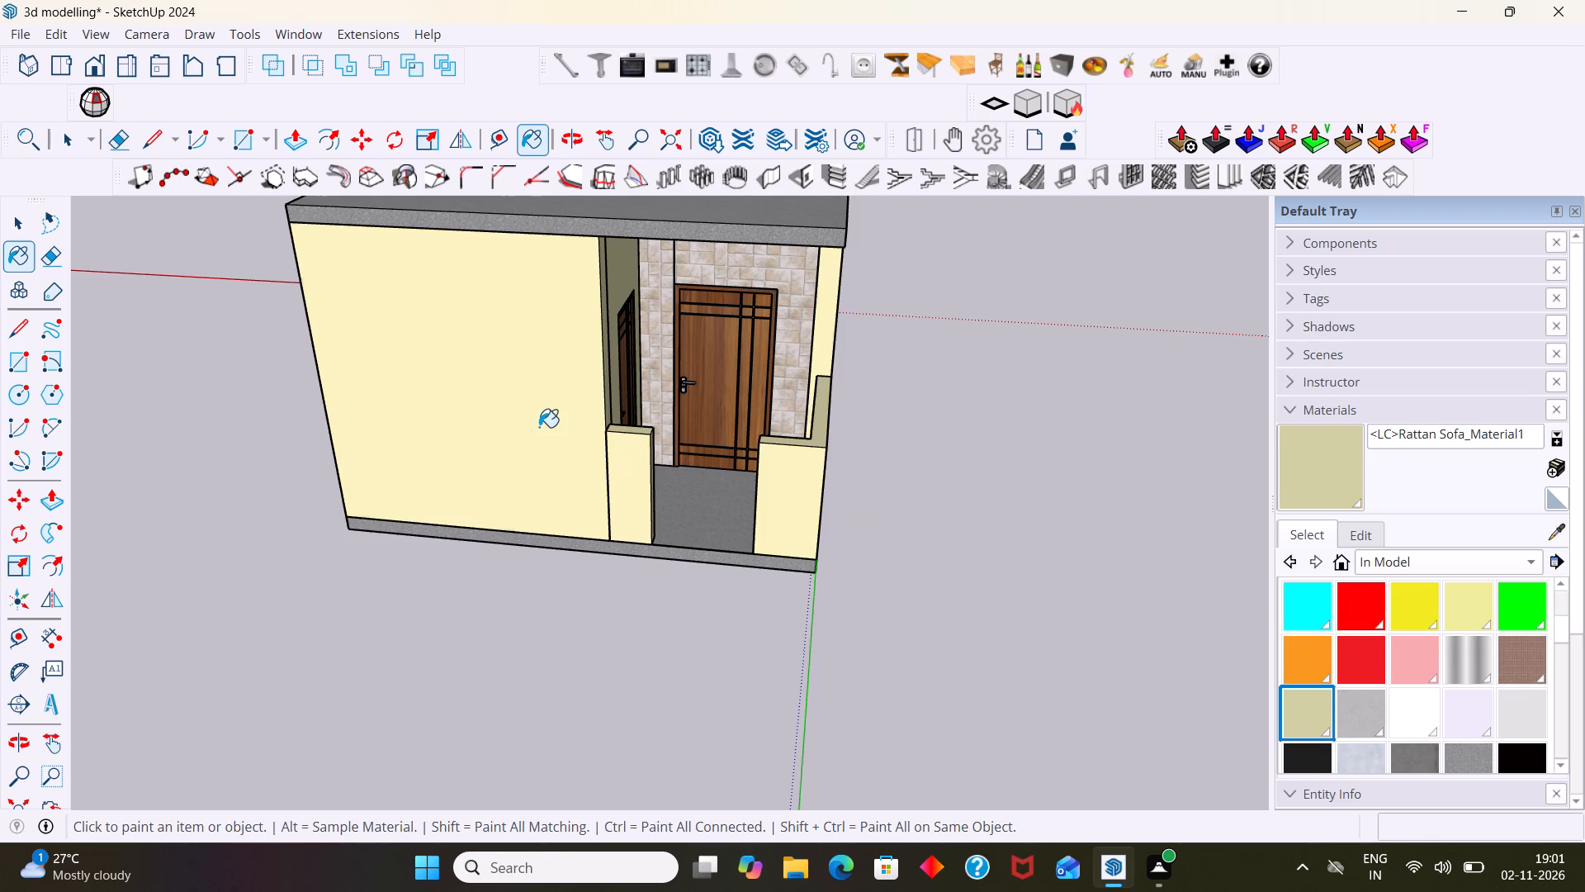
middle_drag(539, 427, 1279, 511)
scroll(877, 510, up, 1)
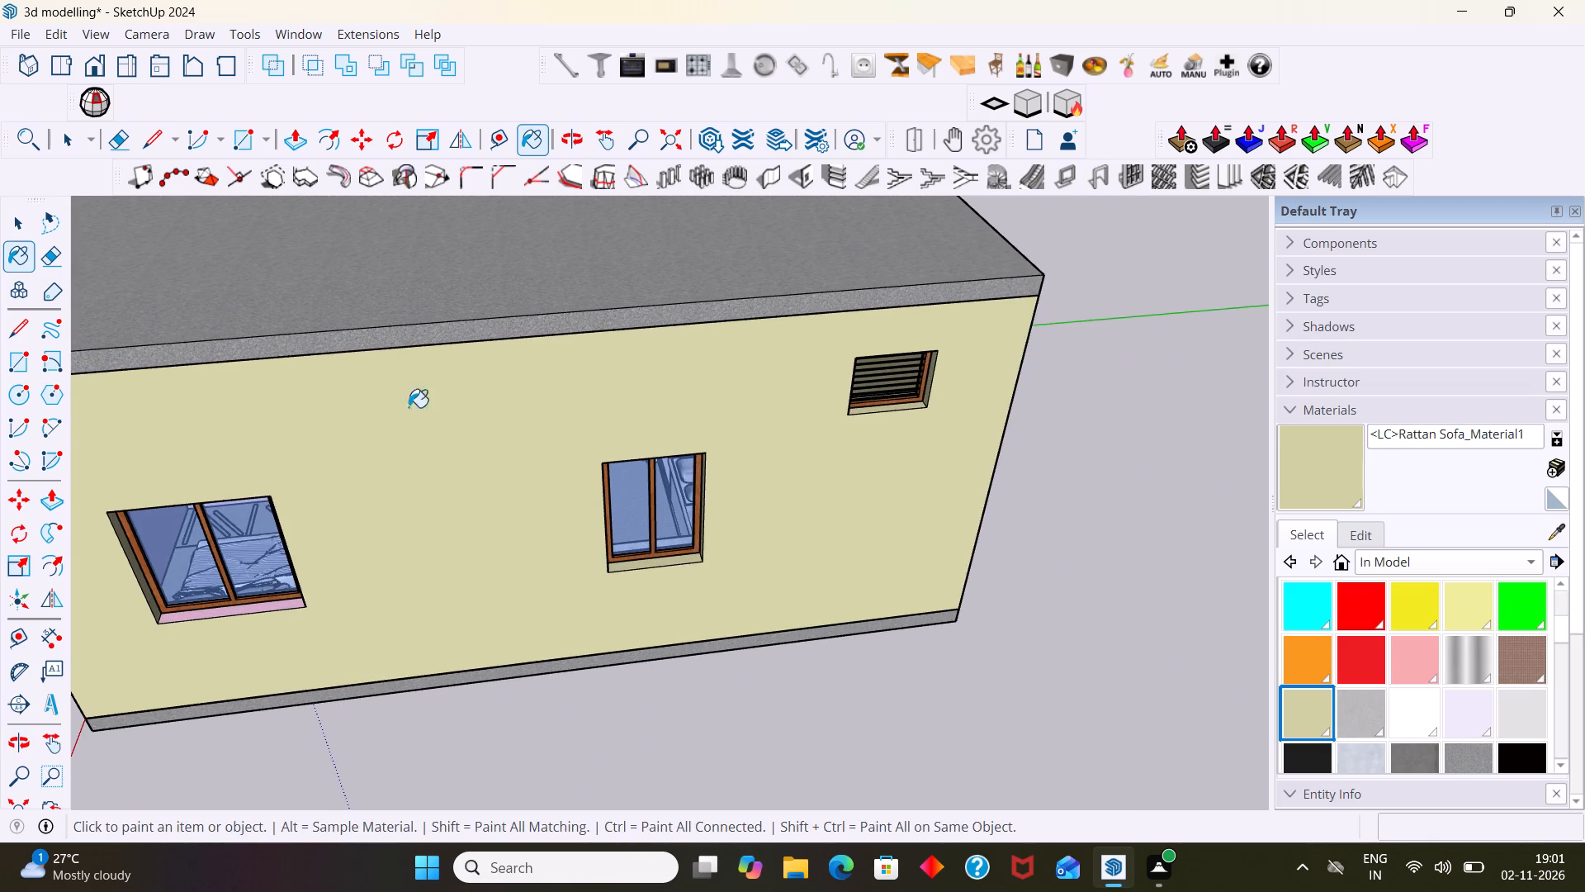
Repaint both low porch walls, the short pillar-like one and the L-shaped one, with <LC>Rattan Sofa_Material1.
scroll(472, 392, down, 7)
middle_drag(799, 559, 47, 483)
scroll(795, 589, up, 5)
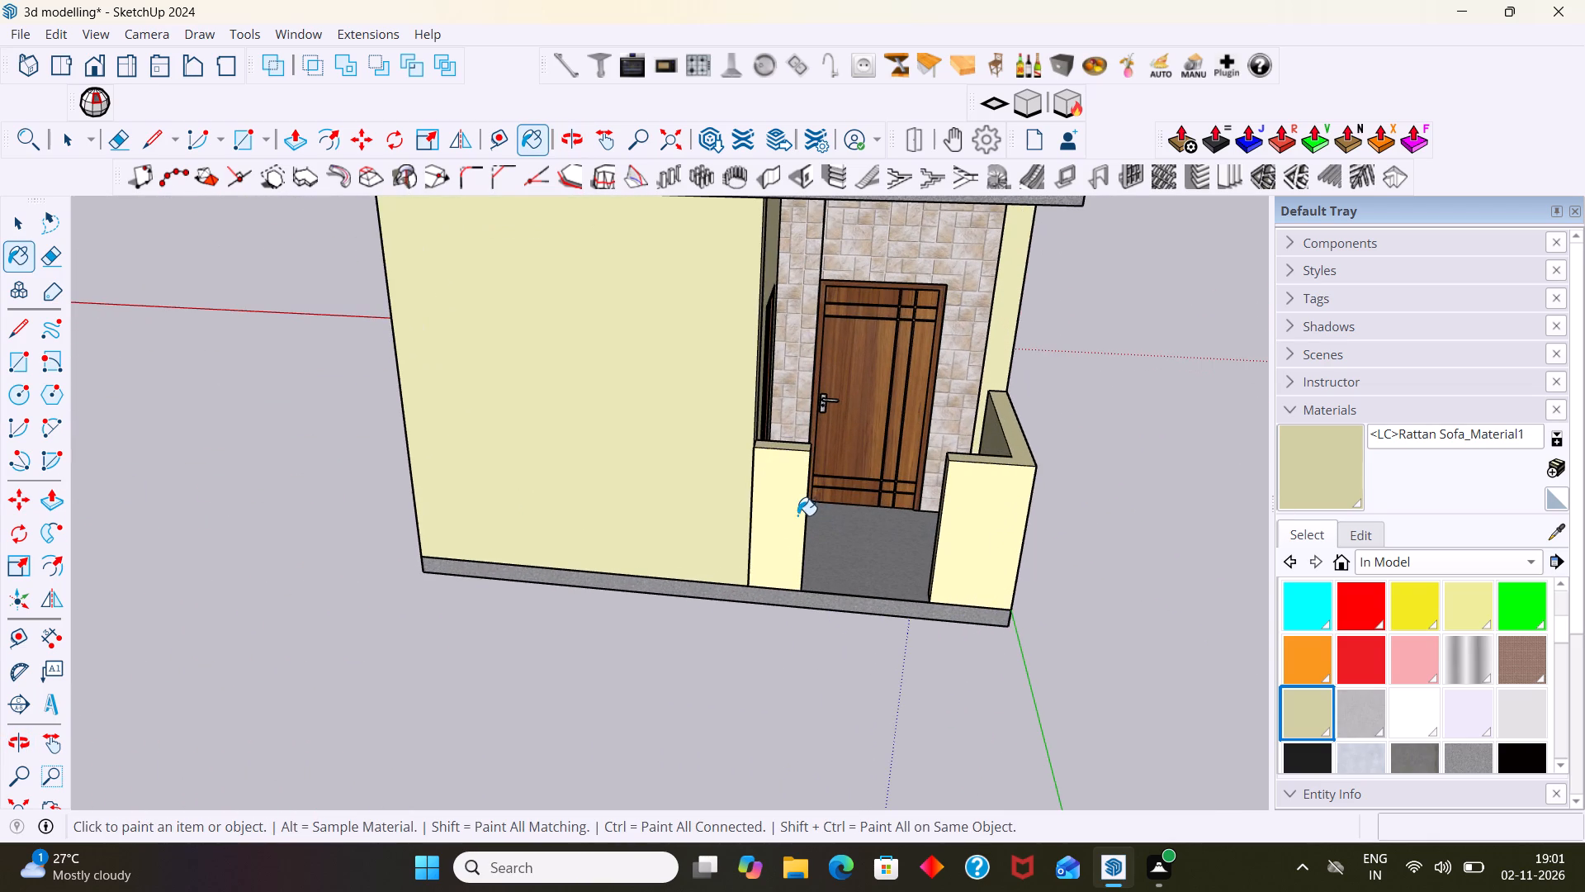
click(792, 510)
scroll(919, 540, up, 5)
click(976, 507)
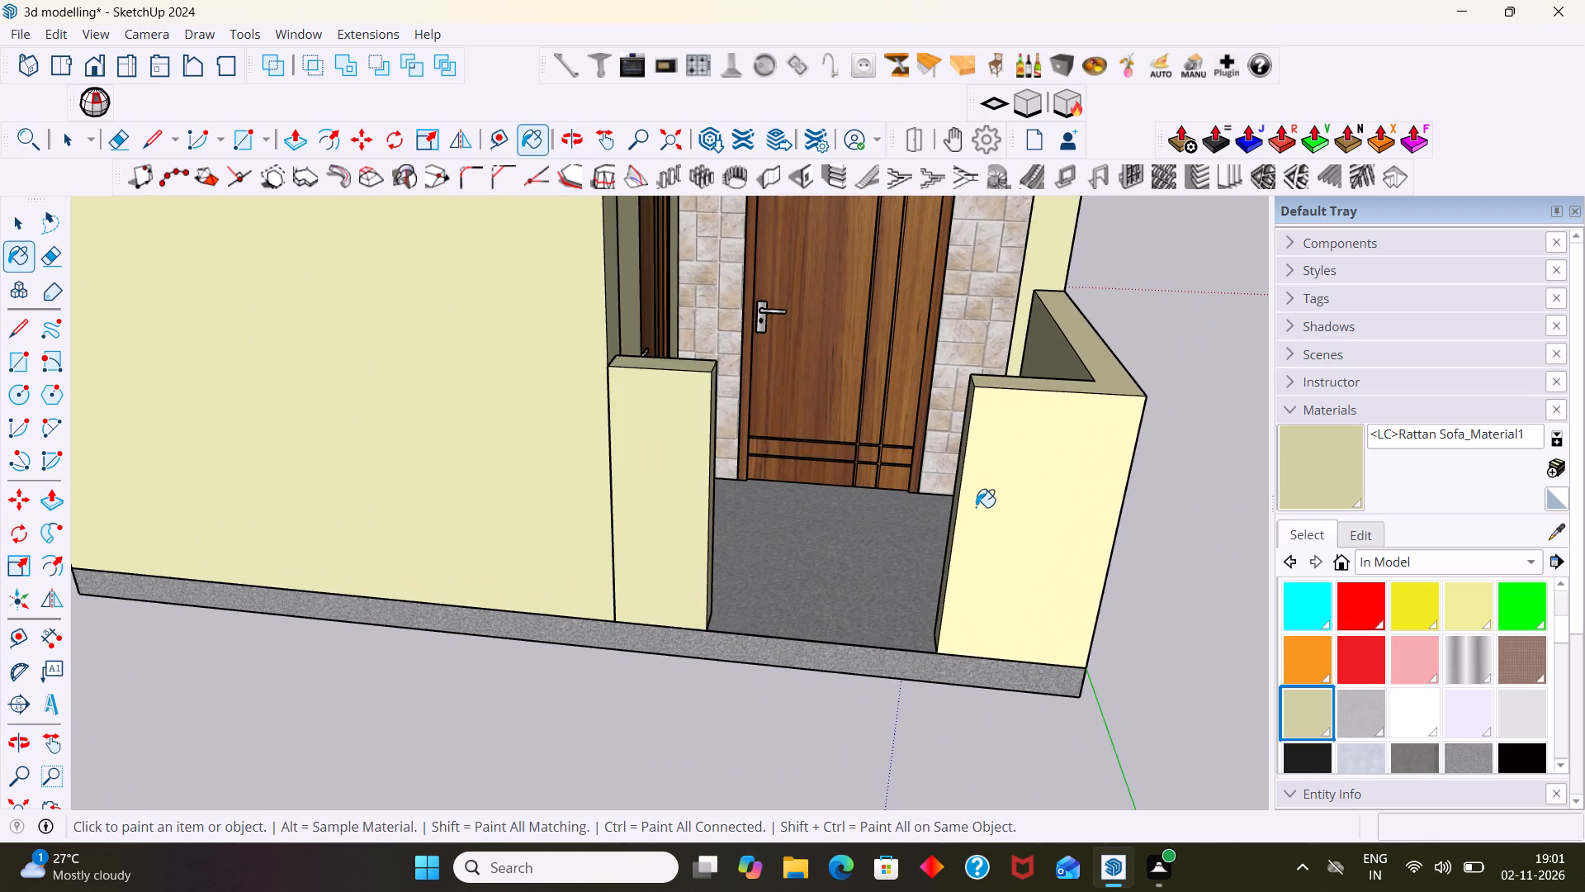
scroll(998, 488, down, 7)
middle_drag(701, 390, 383, 358)
scroll(888, 351, up, 2)
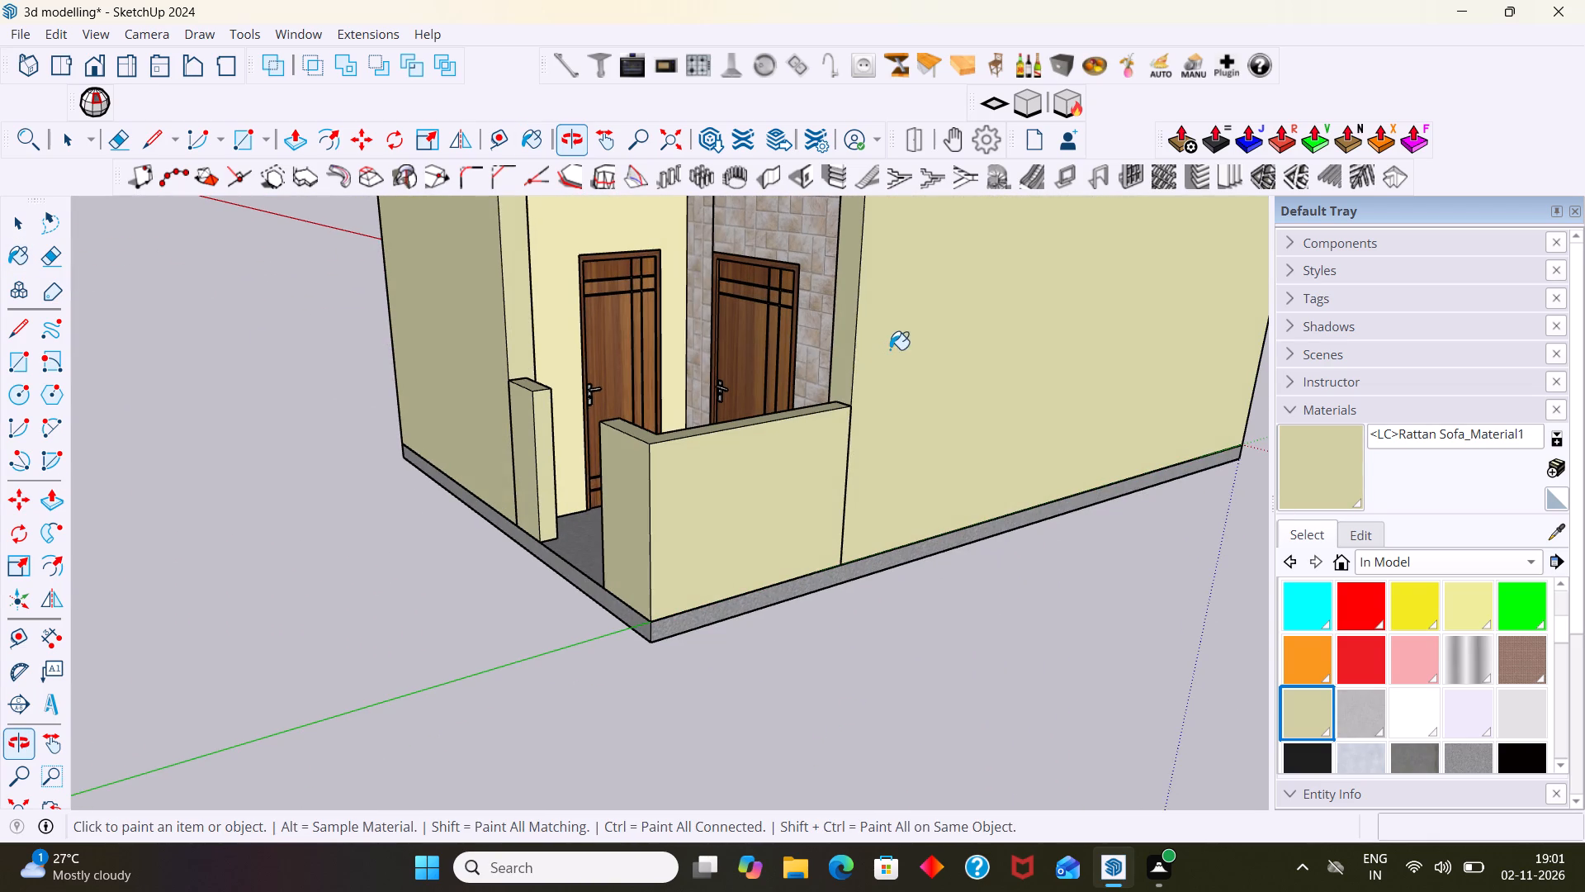
scroll(887, 352, down, 9)
middle_drag(828, 394, 867, 499)
Repaint the house's exterior walls with Formica Beige from the Synthetic Surfaces collection.
scroll(1391, 753, down, 2)
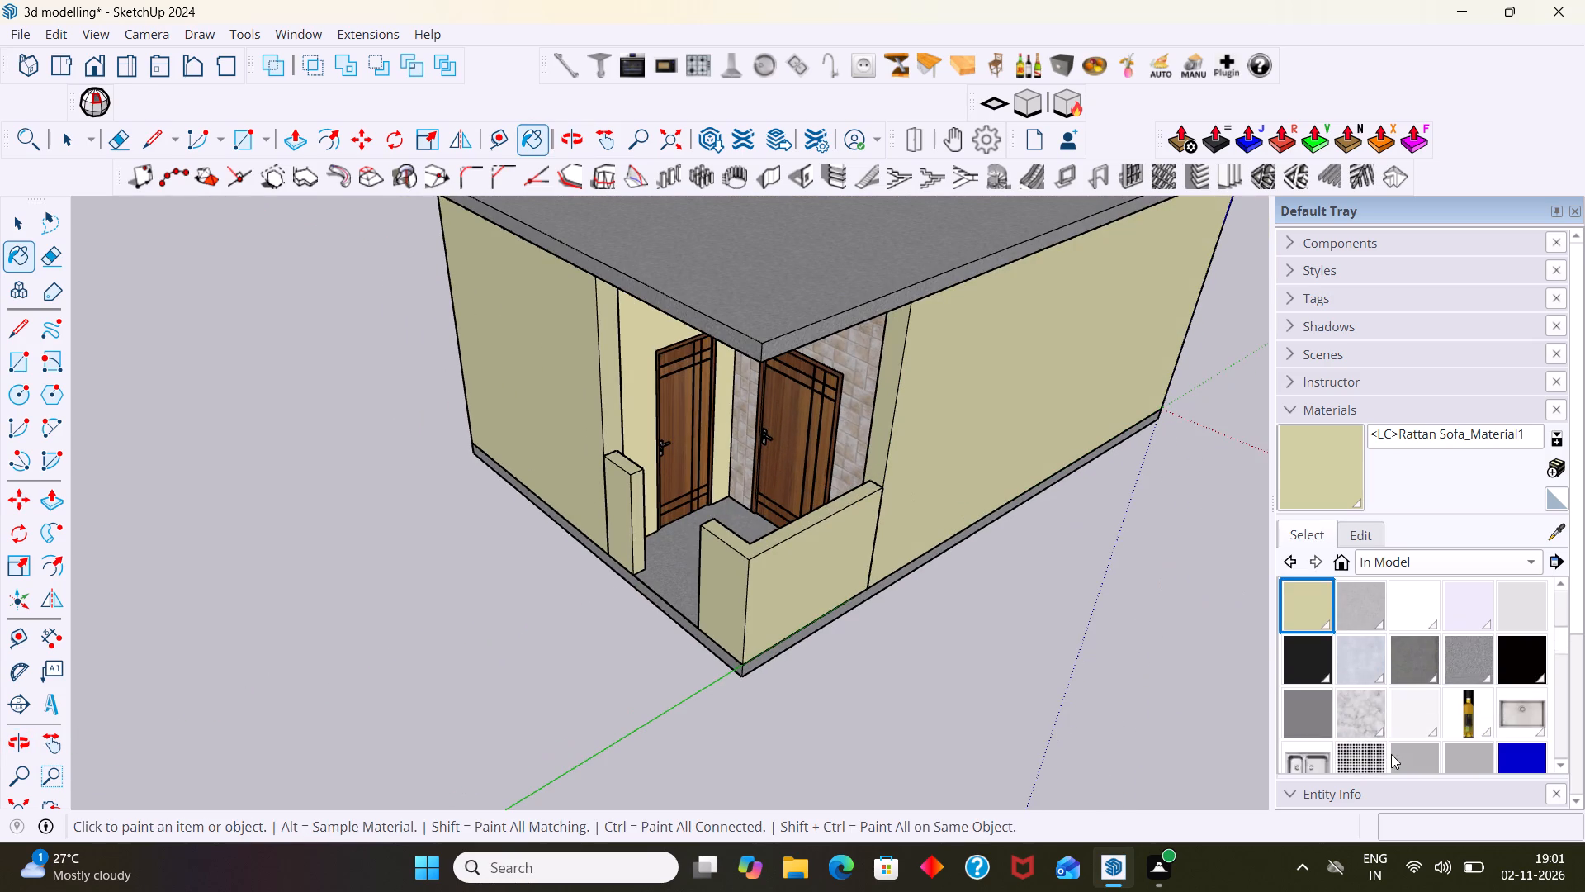
scroll(1385, 743, up, 3)
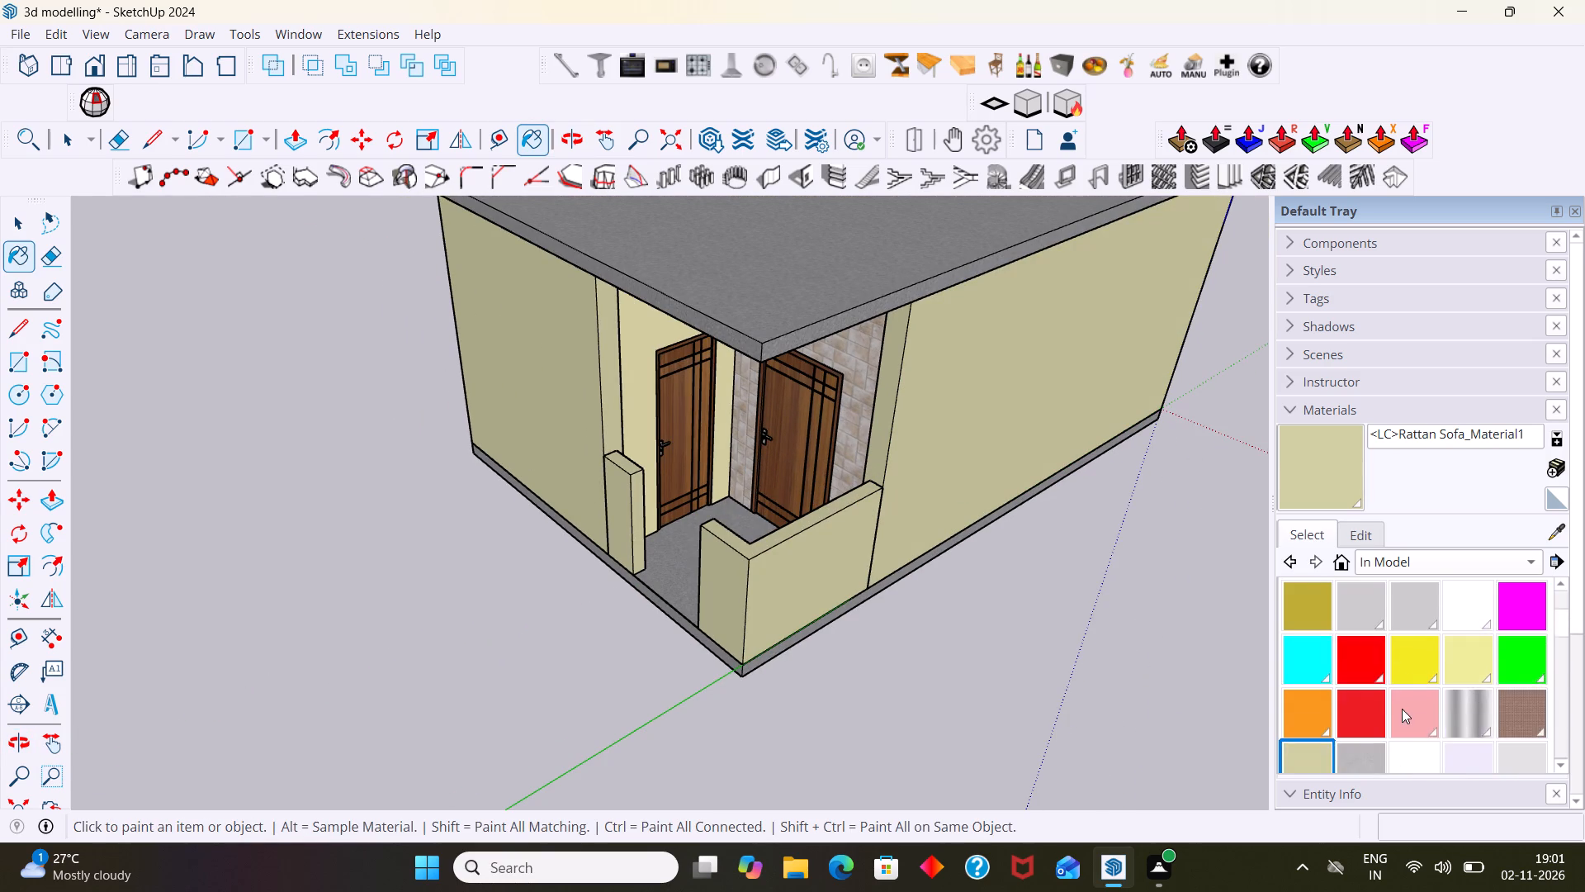
scroll(1402, 709, up, 3)
click(1527, 562)
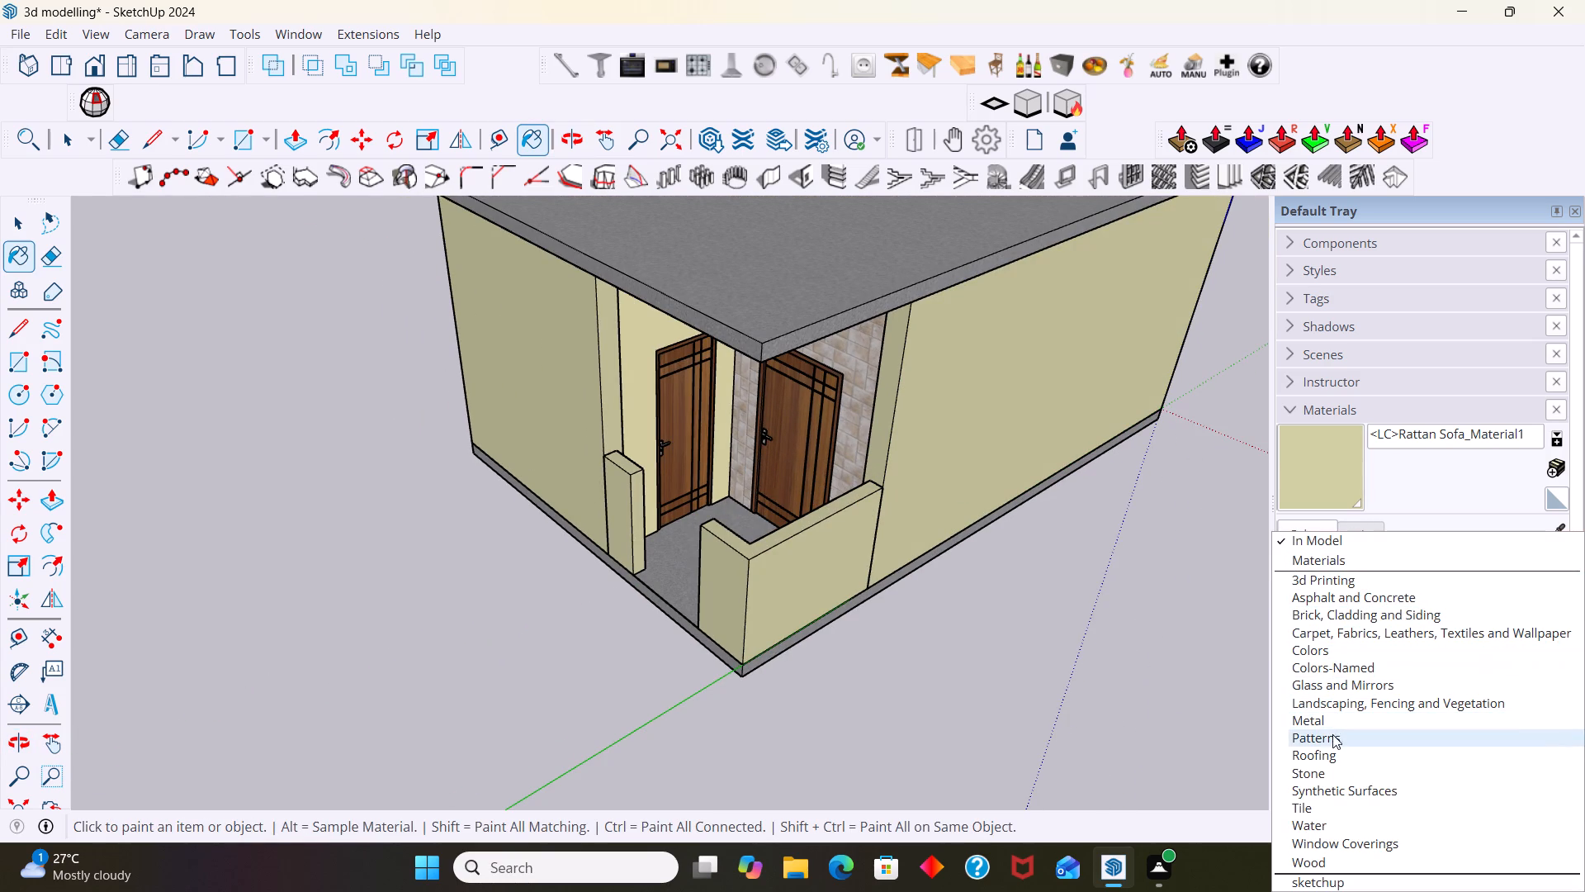
click(1330, 791)
click(1319, 610)
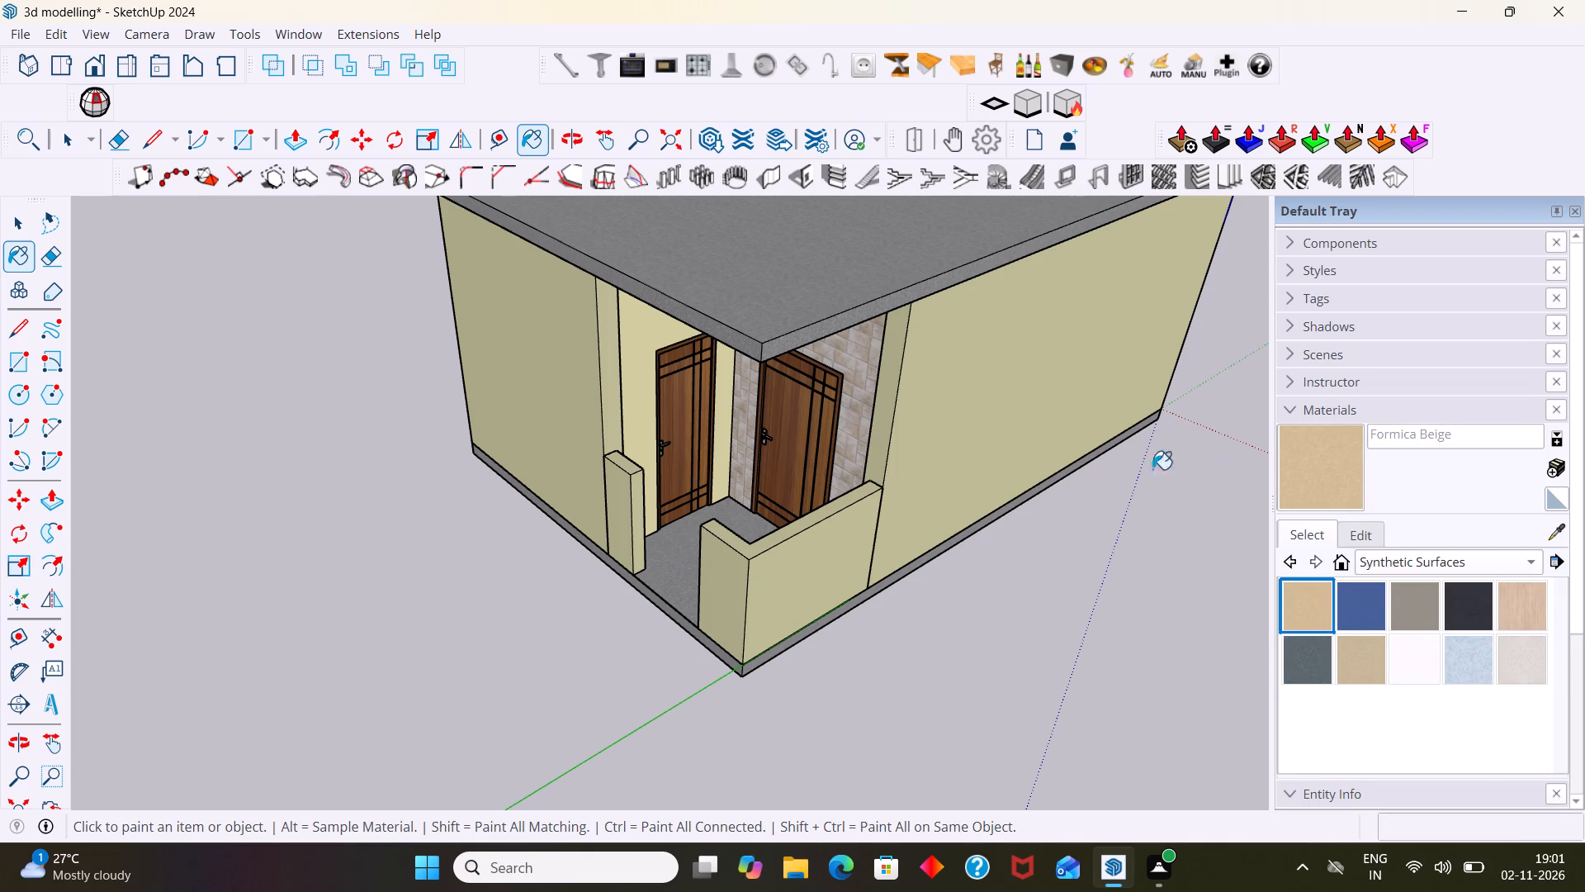
click(995, 390)
key(space)
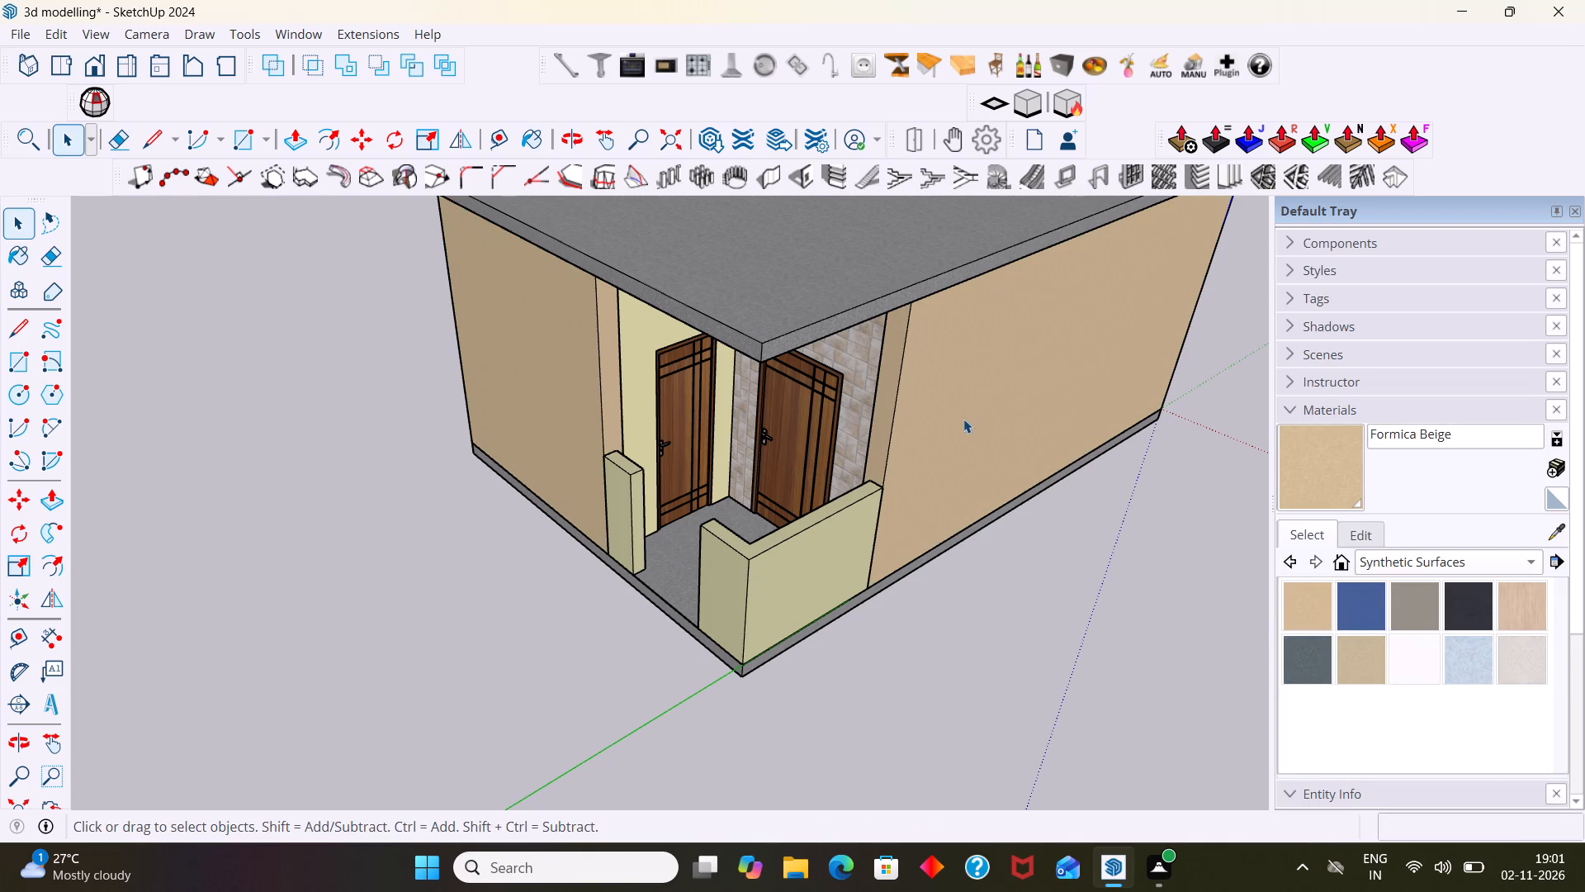
Paint the outer and top faces of the L-shaped low porch wall with Formica Beige.
middle_drag(838, 484, 669, 405)
scroll(674, 451, up, 1)
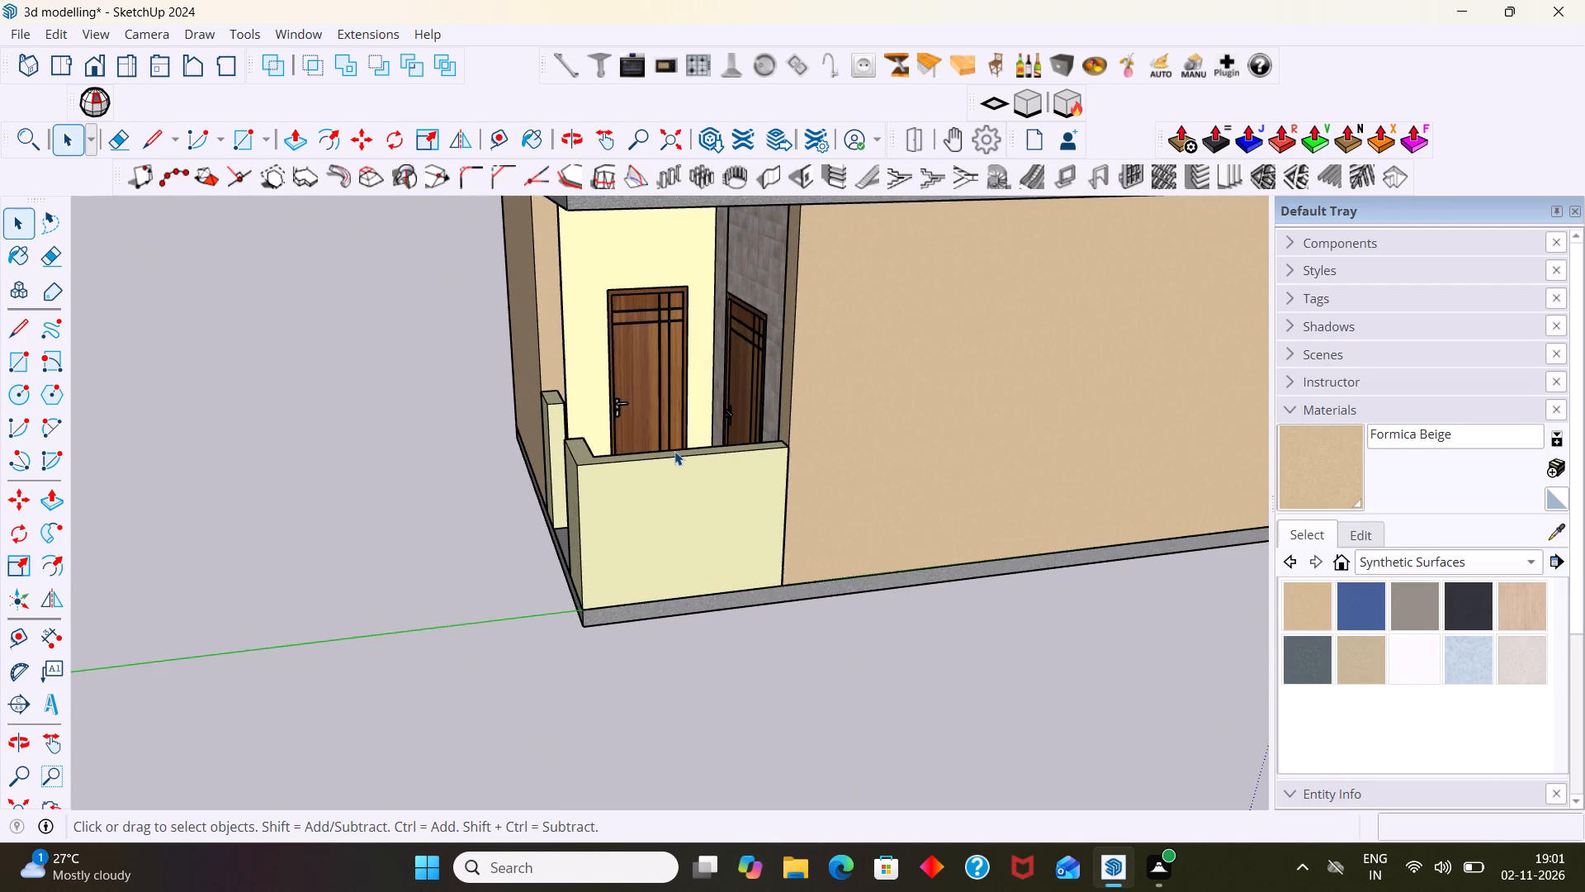
scroll(682, 469, up, 5)
click(680, 486)
scroll(682, 496, up, 3)
double_click(693, 518)
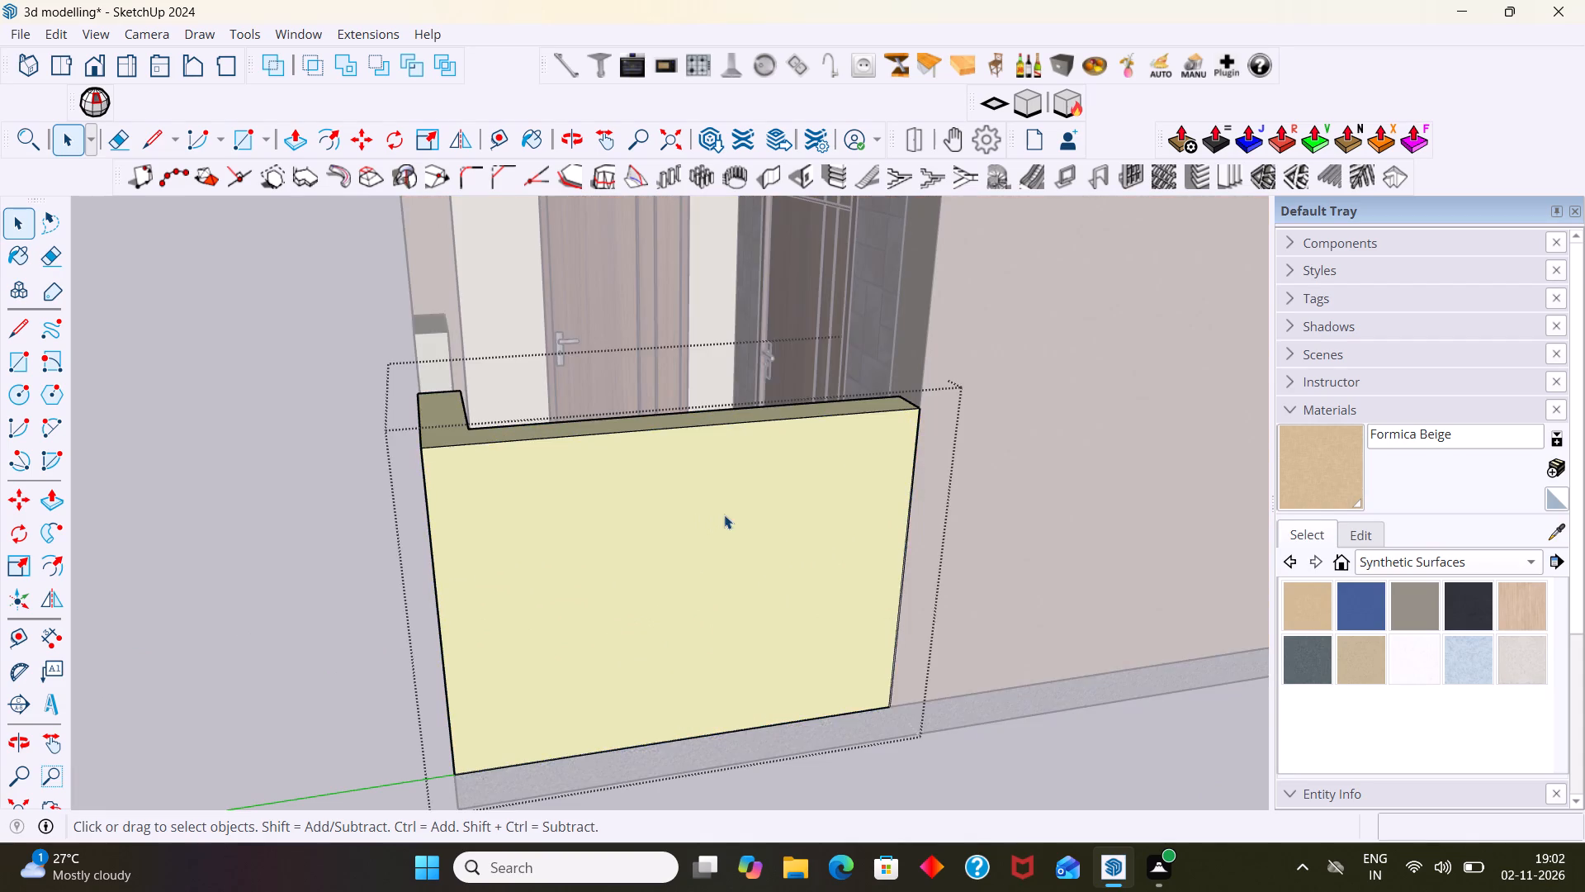
middle_drag(724, 515, 724, 612)
scroll(731, 602, down, 5)
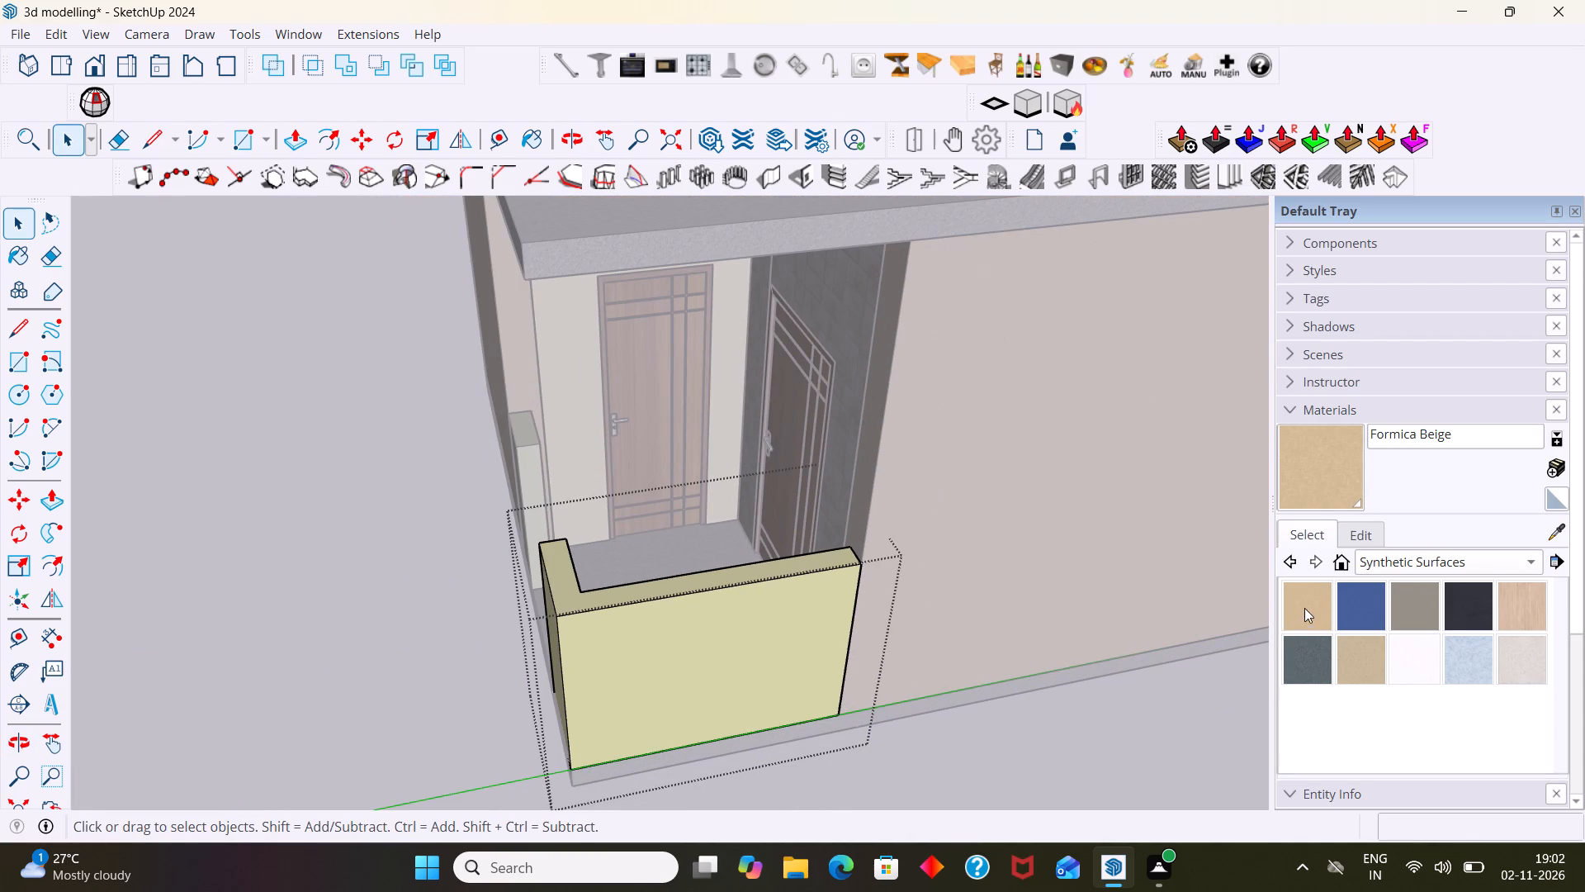
click(1306, 606)
click(665, 642)
scroll(665, 642, down, 2)
middle_drag(663, 642, 788, 608)
scroll(679, 573, up, 5)
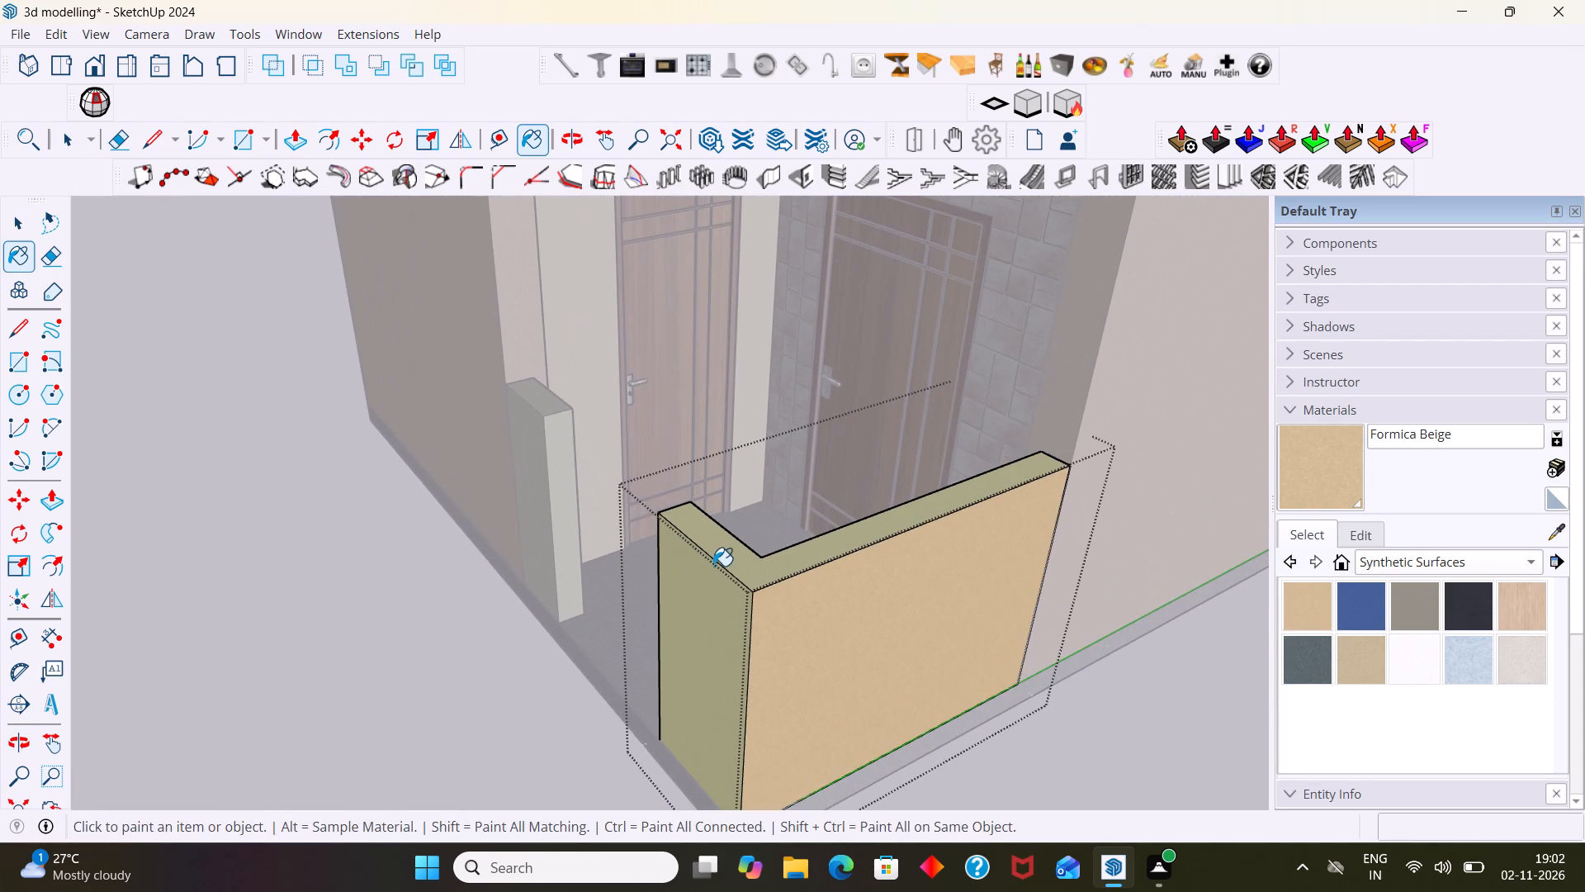
click(719, 566)
scroll(742, 567, up, 1)
click(741, 567)
click(726, 602)
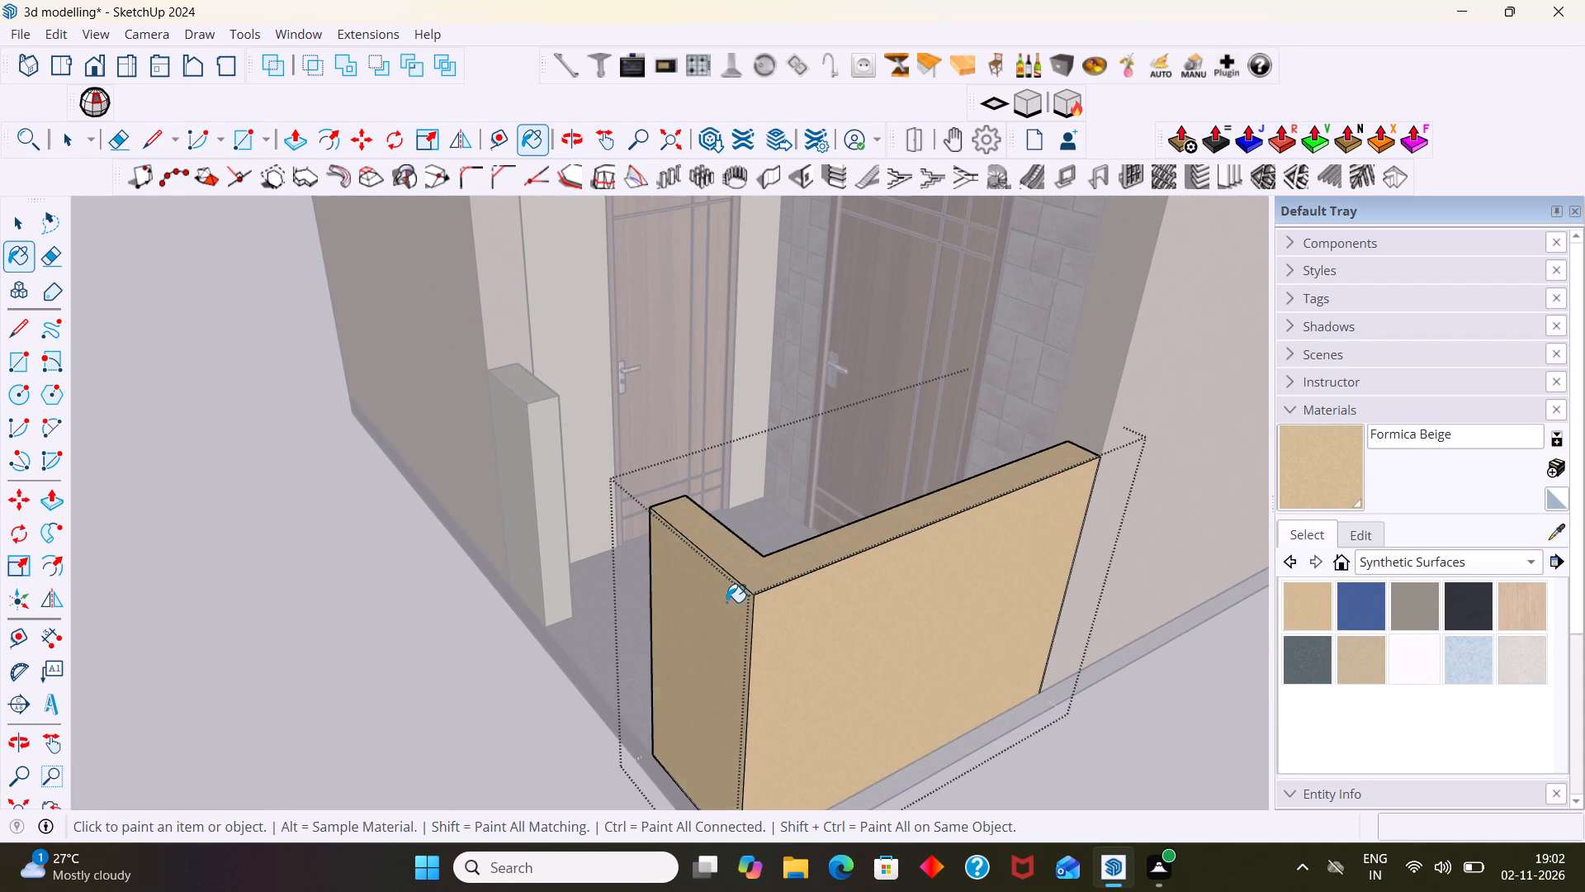
Paint the inner face and the end face of the L-shaped low porch wall with Formica Beige.
scroll(731, 603, down, 5)
middle_drag(774, 600, 1266, 647)
scroll(988, 462, up, 7)
click(999, 353)
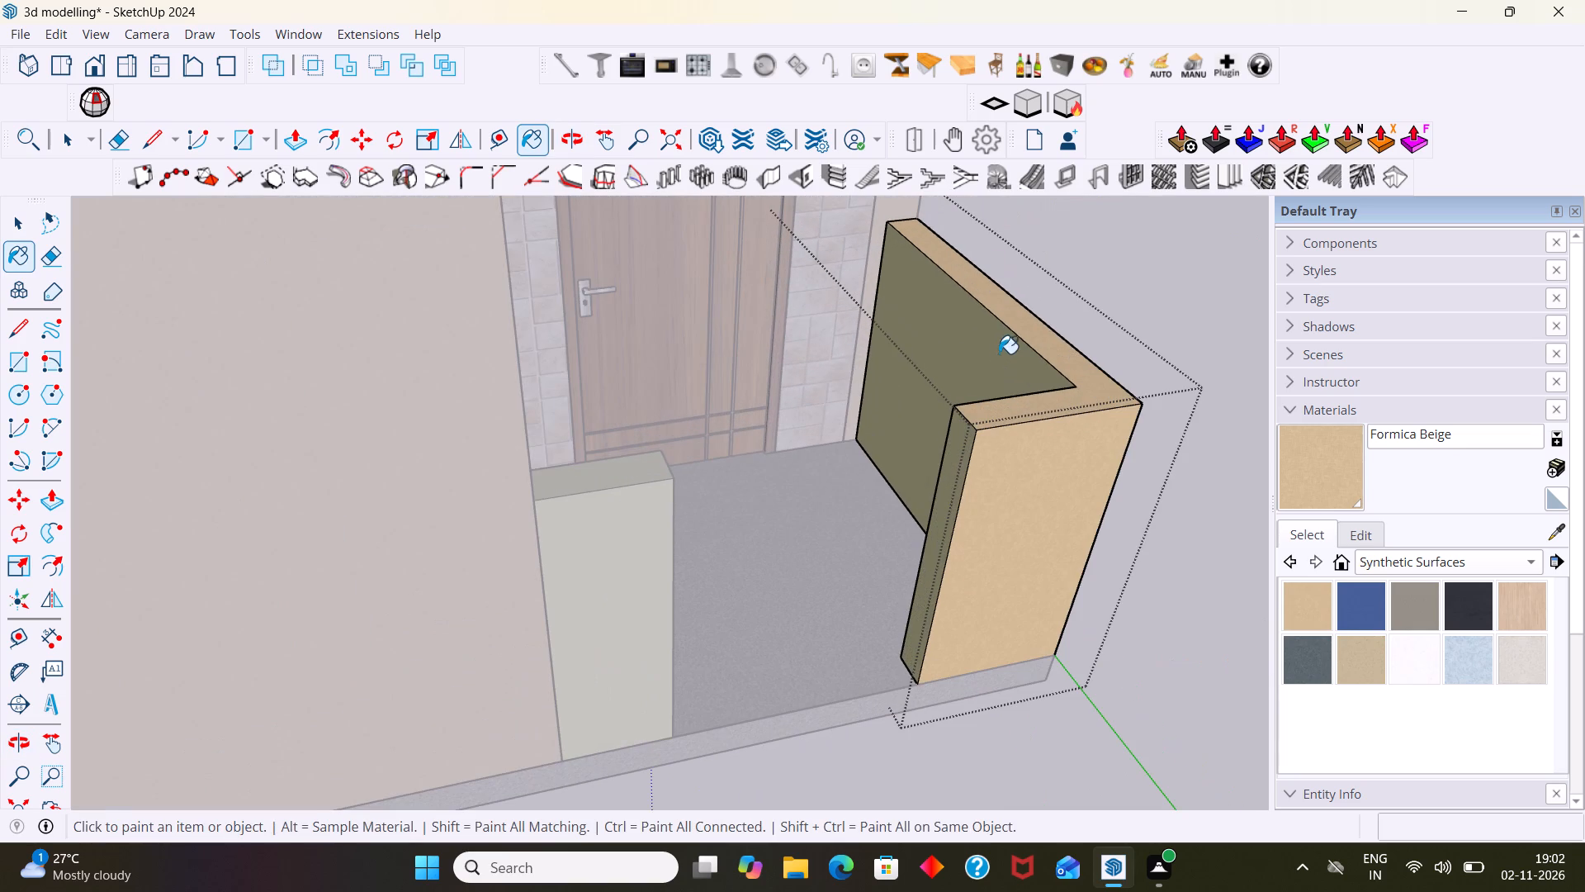
click(954, 492)
key(space)
scroll(958, 490, down, 6)
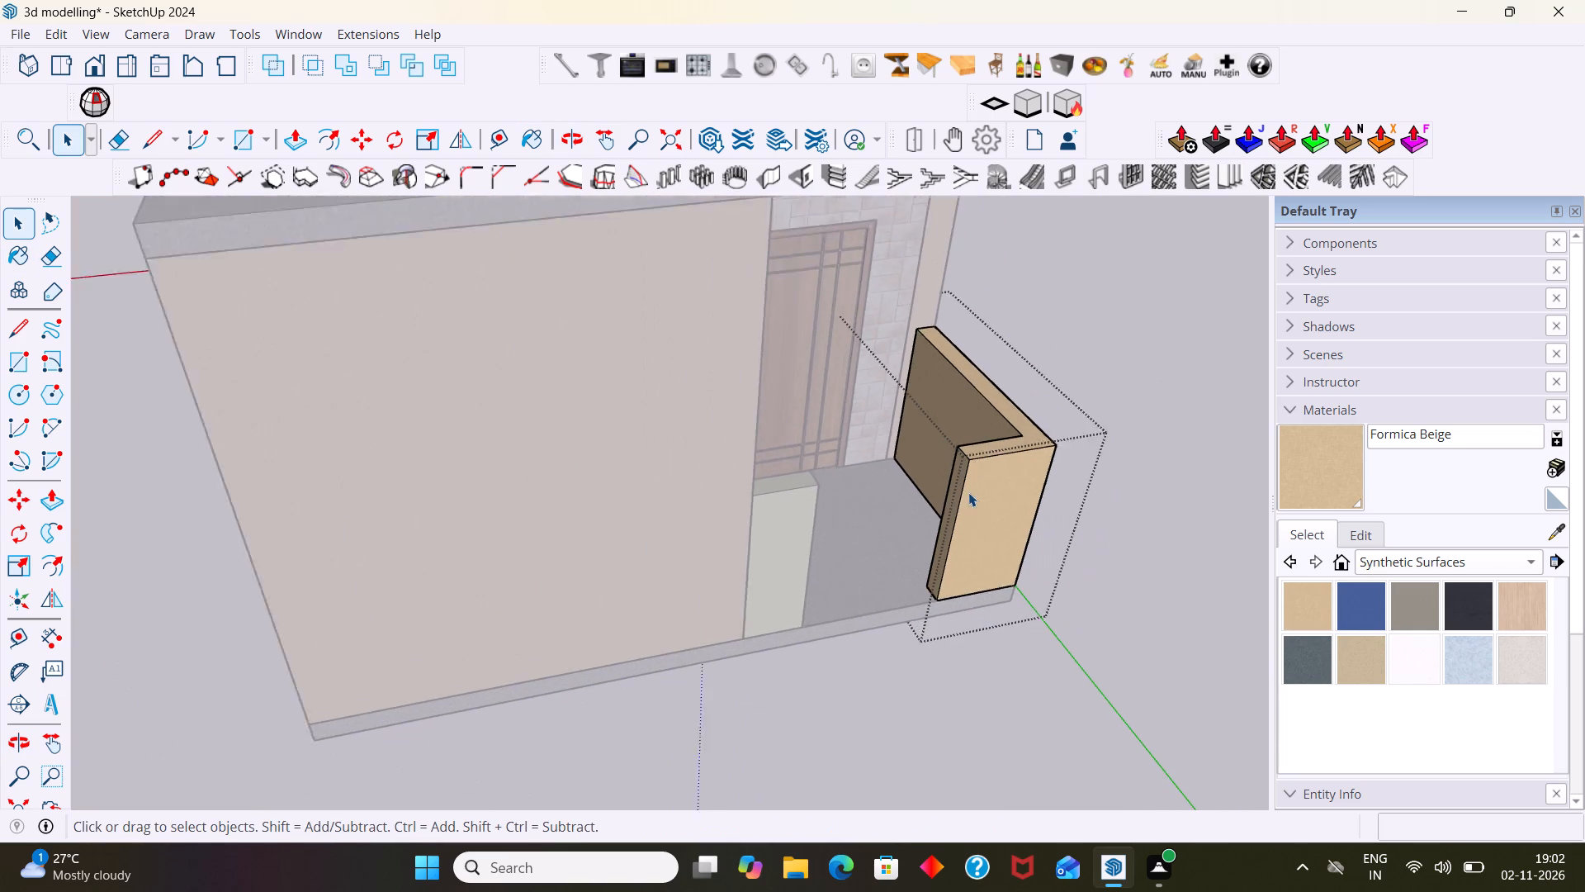
scroll(968, 492, down, 3)
click(1125, 463)
Paint the short pillar-like porch wall with Formica Beige.
scroll(1119, 458, down, 1)
middle_drag(1062, 457, 763, 468)
scroll(853, 499, up, 4)
middle_drag(852, 501, 1167, 565)
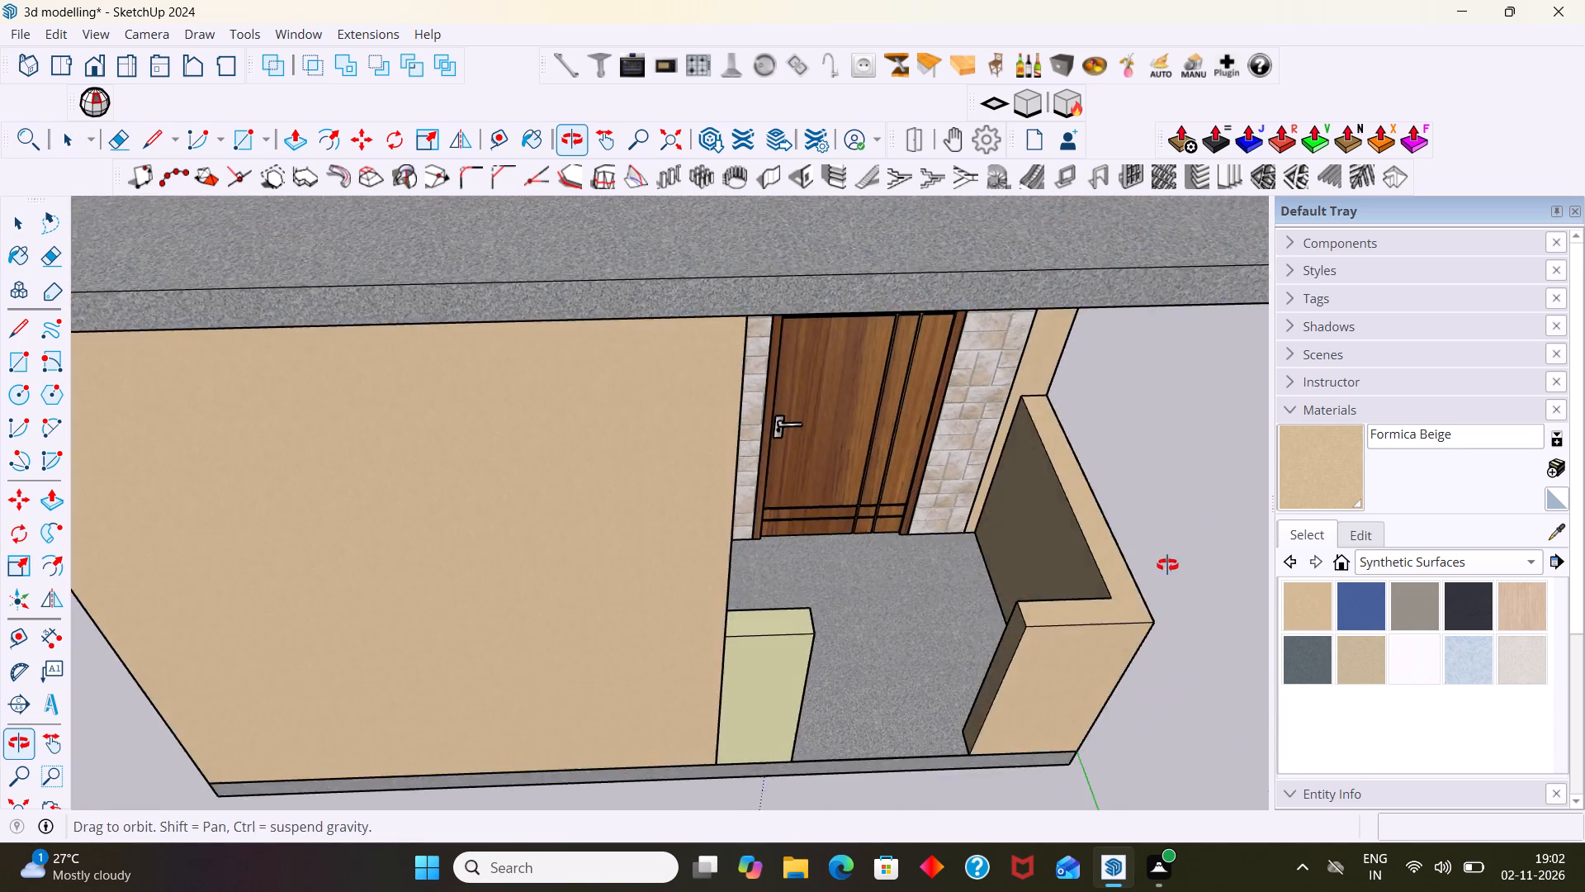
middle_drag(1167, 565, 1209, 549)
scroll(1126, 519, up, 7)
middle_drag(1069, 543, 771, 497)
scroll(784, 471, down, 12)
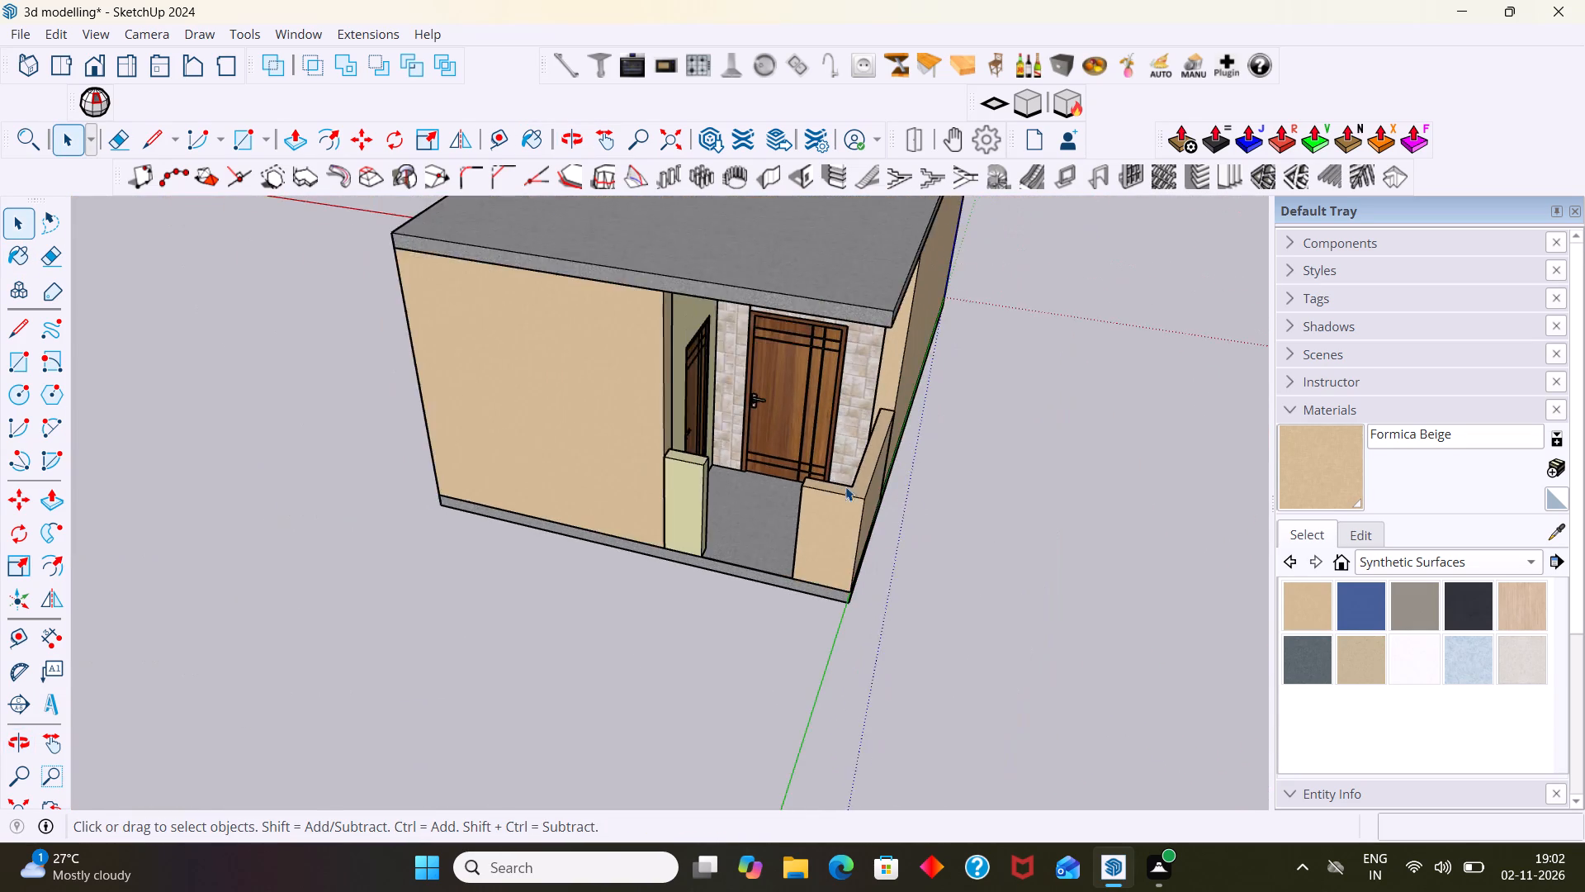
middle_drag(847, 486, 808, 415)
scroll(659, 470, up, 7)
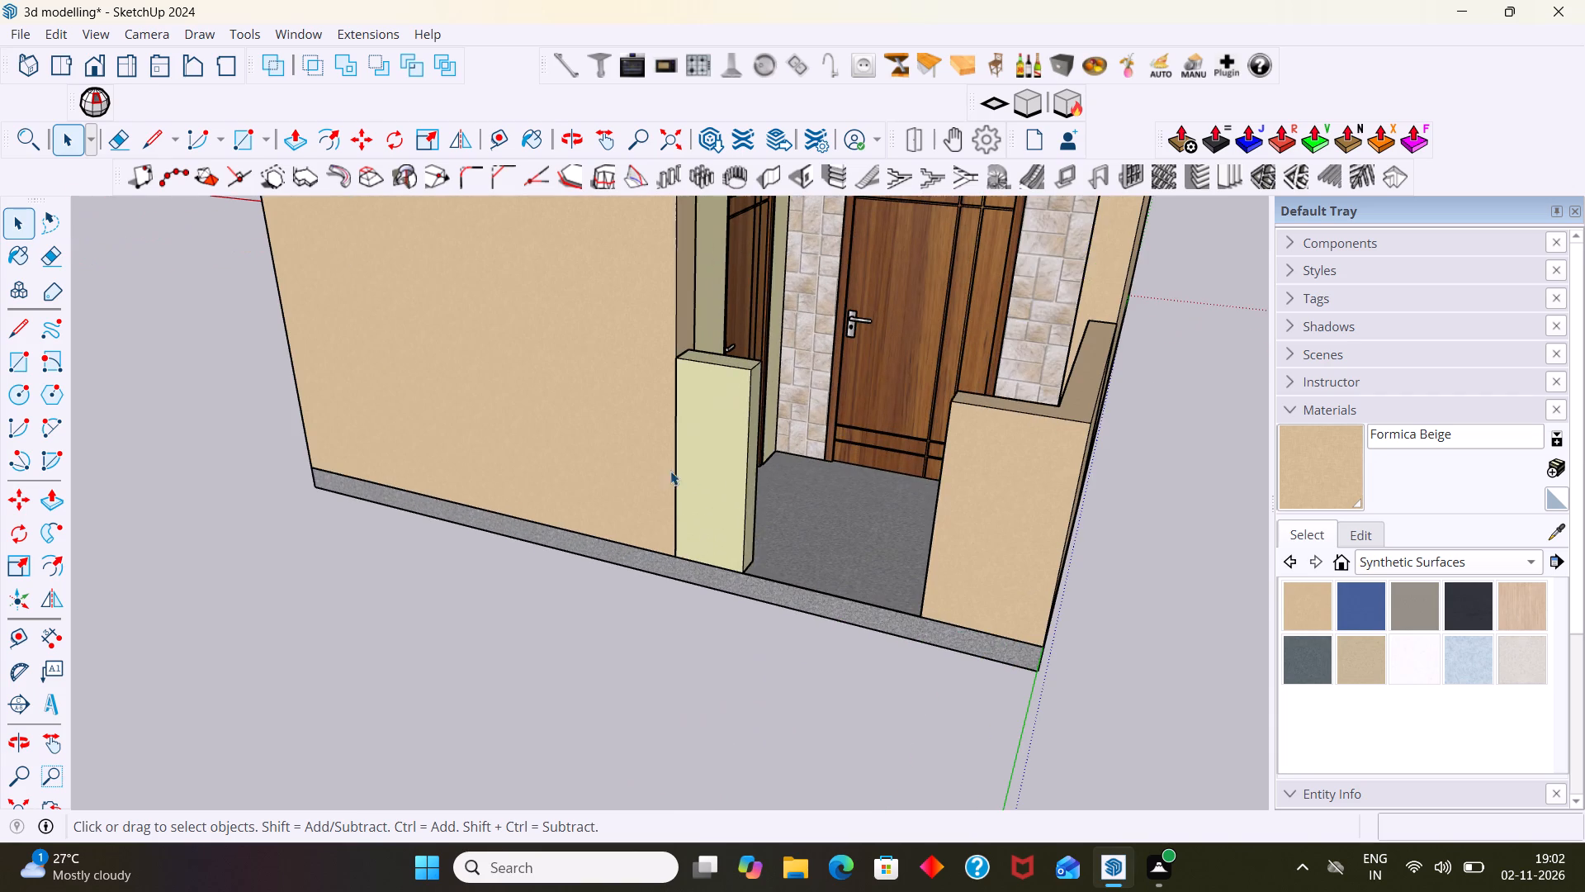
click(700, 462)
click(1315, 478)
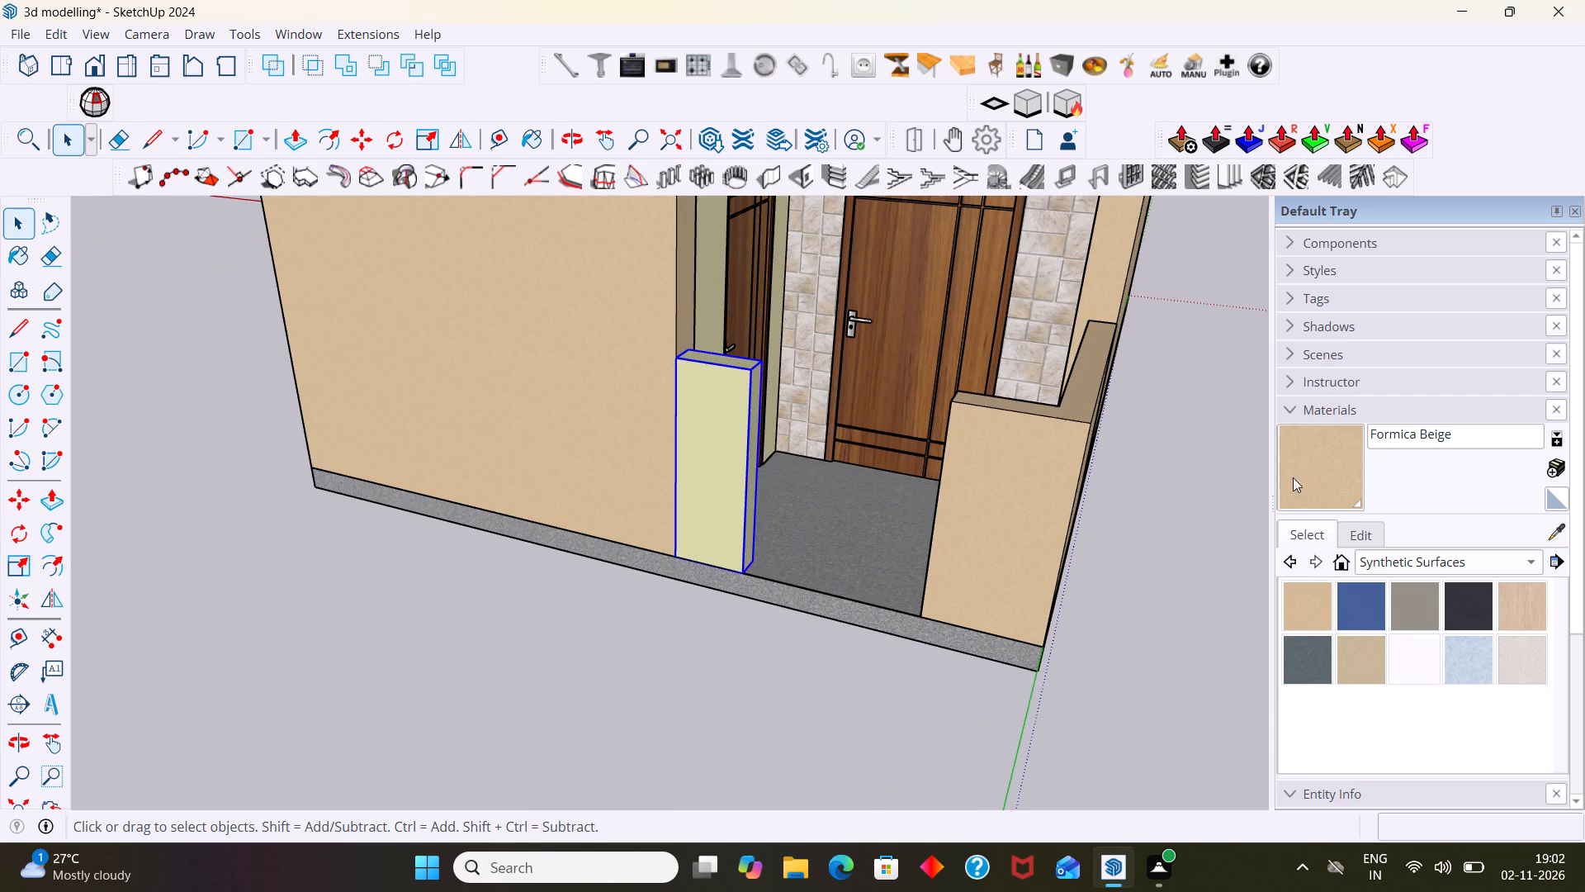
click(726, 453)
scroll(779, 458, down, 5)
key(space)
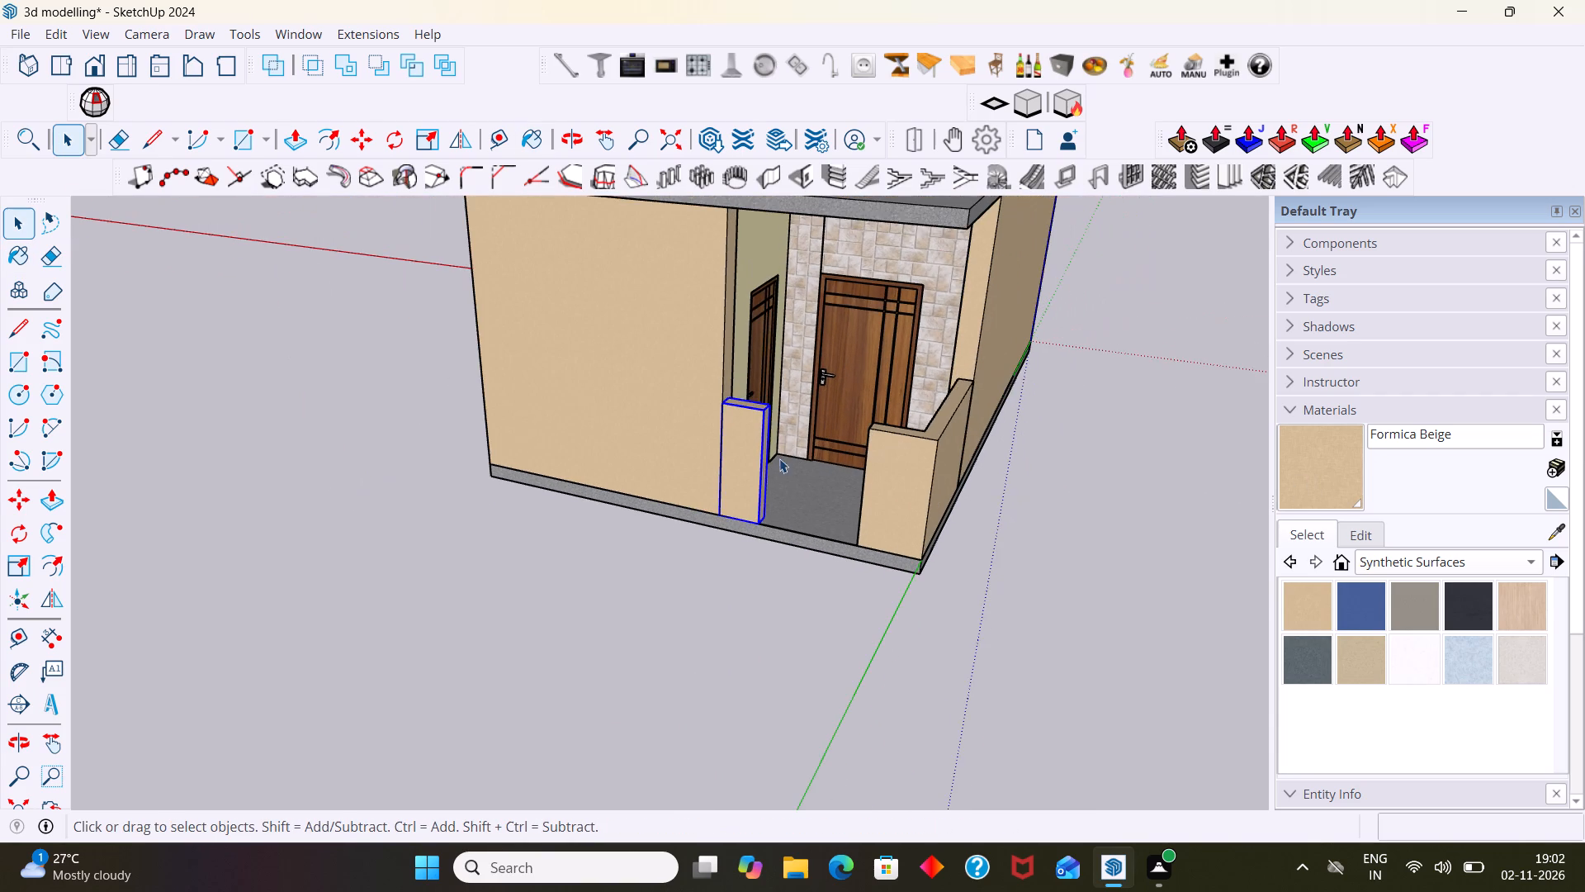
scroll(892, 505, down, 3)
click(1039, 548)
Paint the porch wall around the side door with Formica Beige.
middle_drag(892, 433, 528, 428)
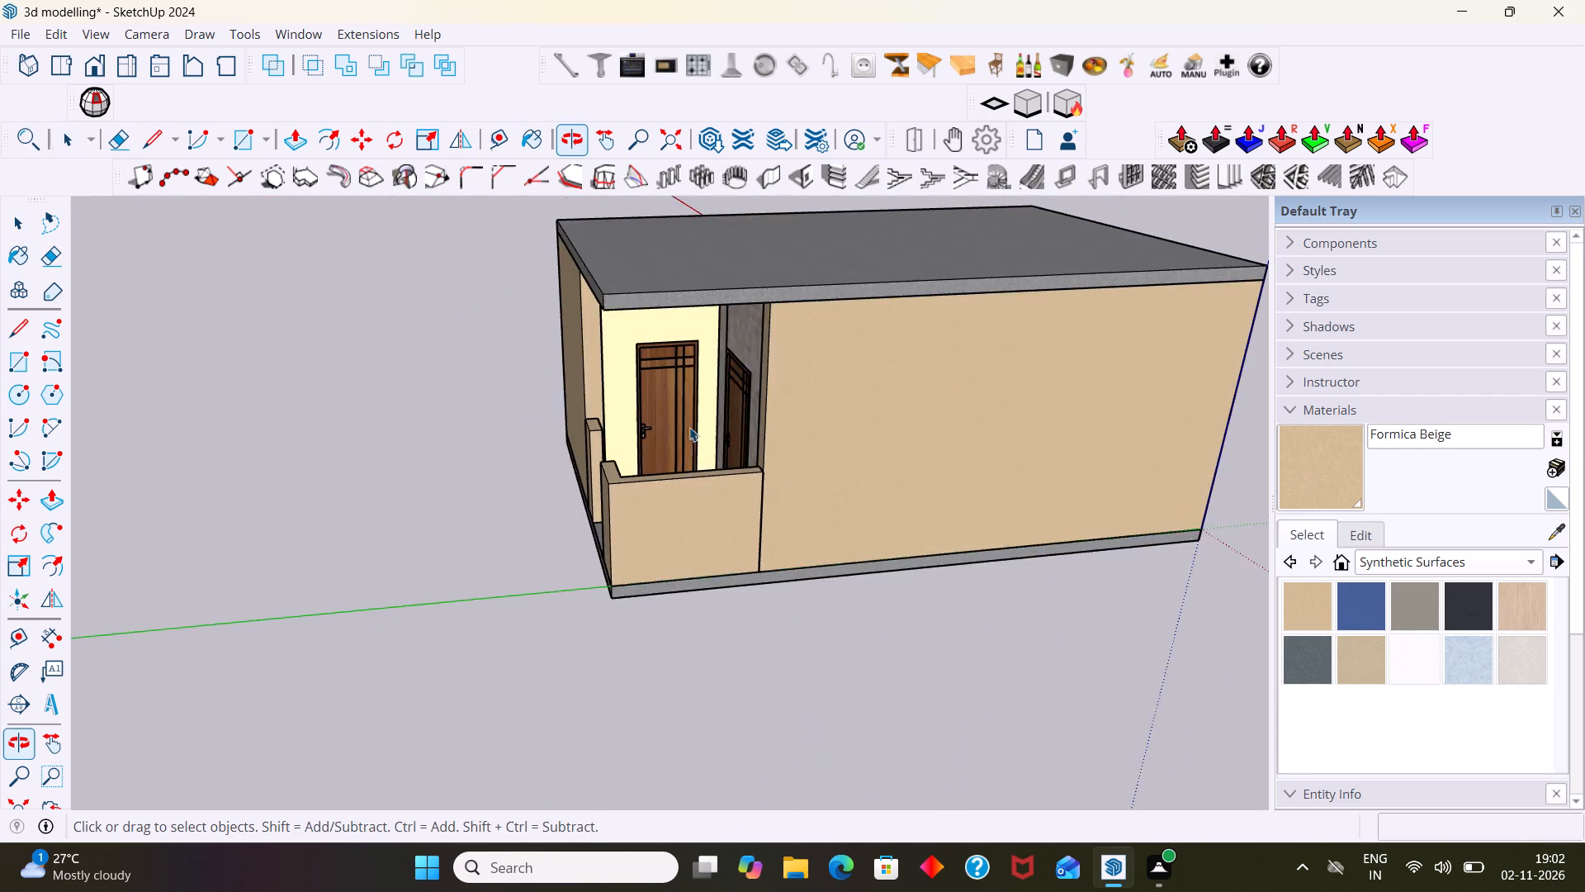
scroll(689, 427, up, 6)
click(584, 333)
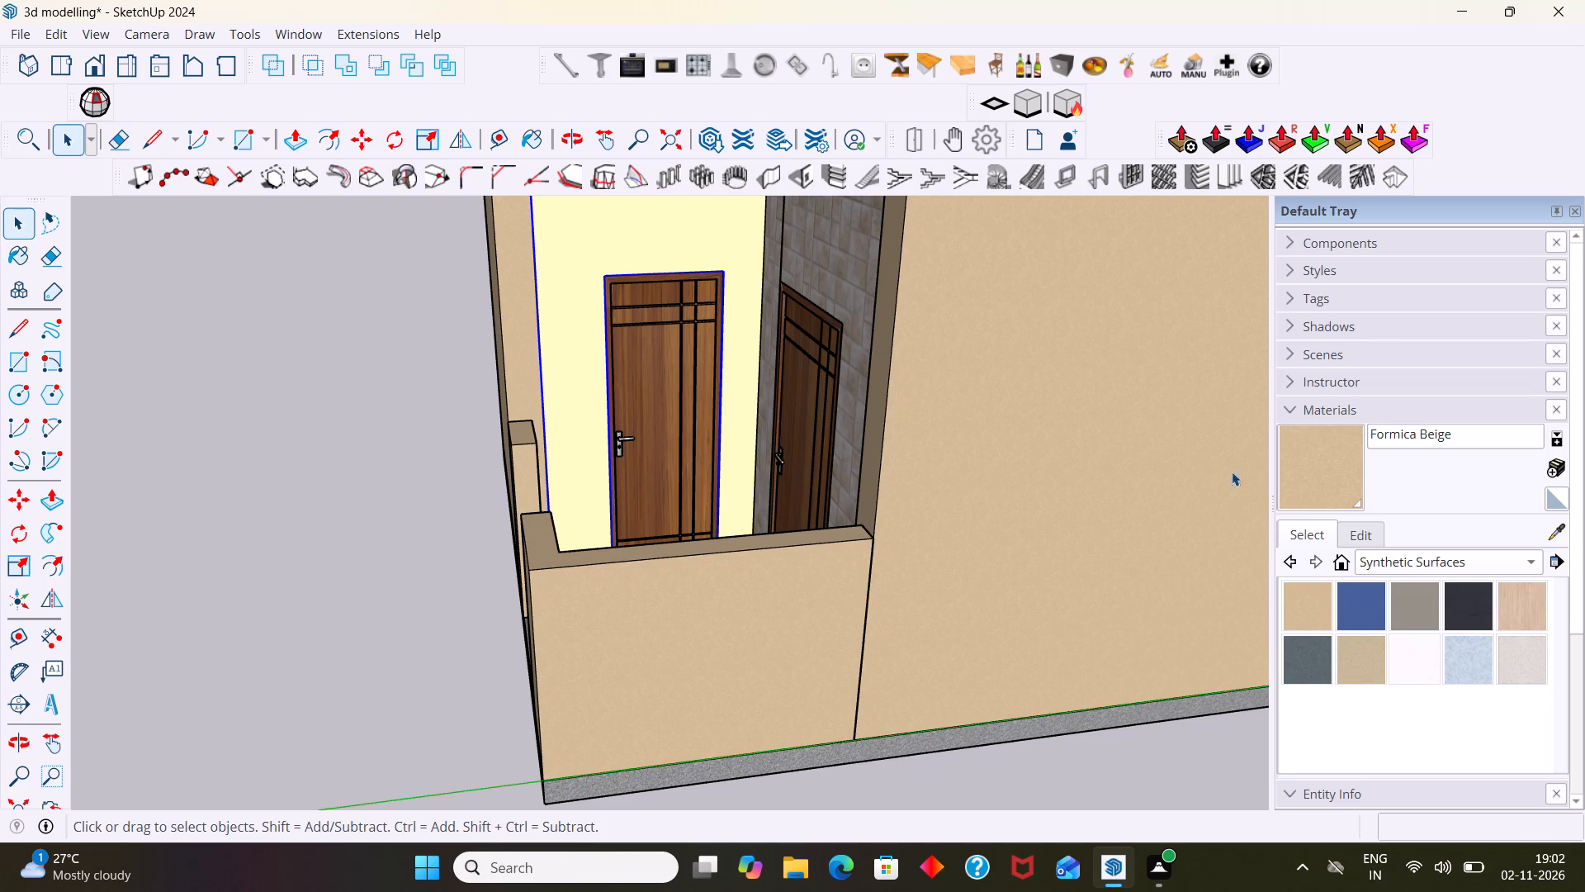
click(1277, 486)
click(1288, 482)
click(577, 262)
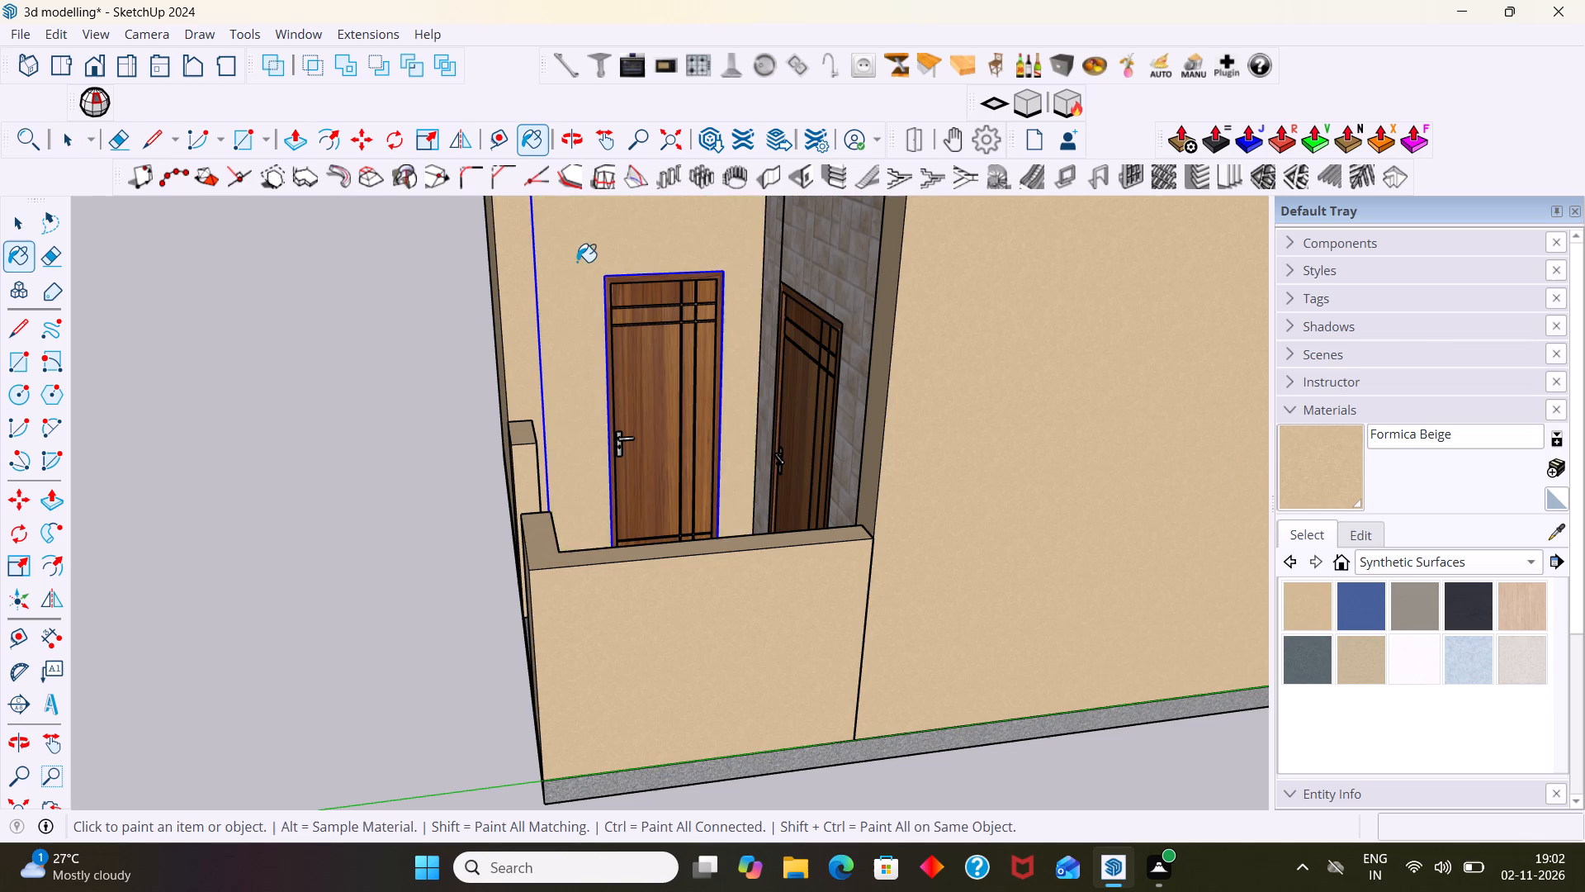
scroll(577, 262, down, 13)
middle_drag(726, 440, 1584, 520)
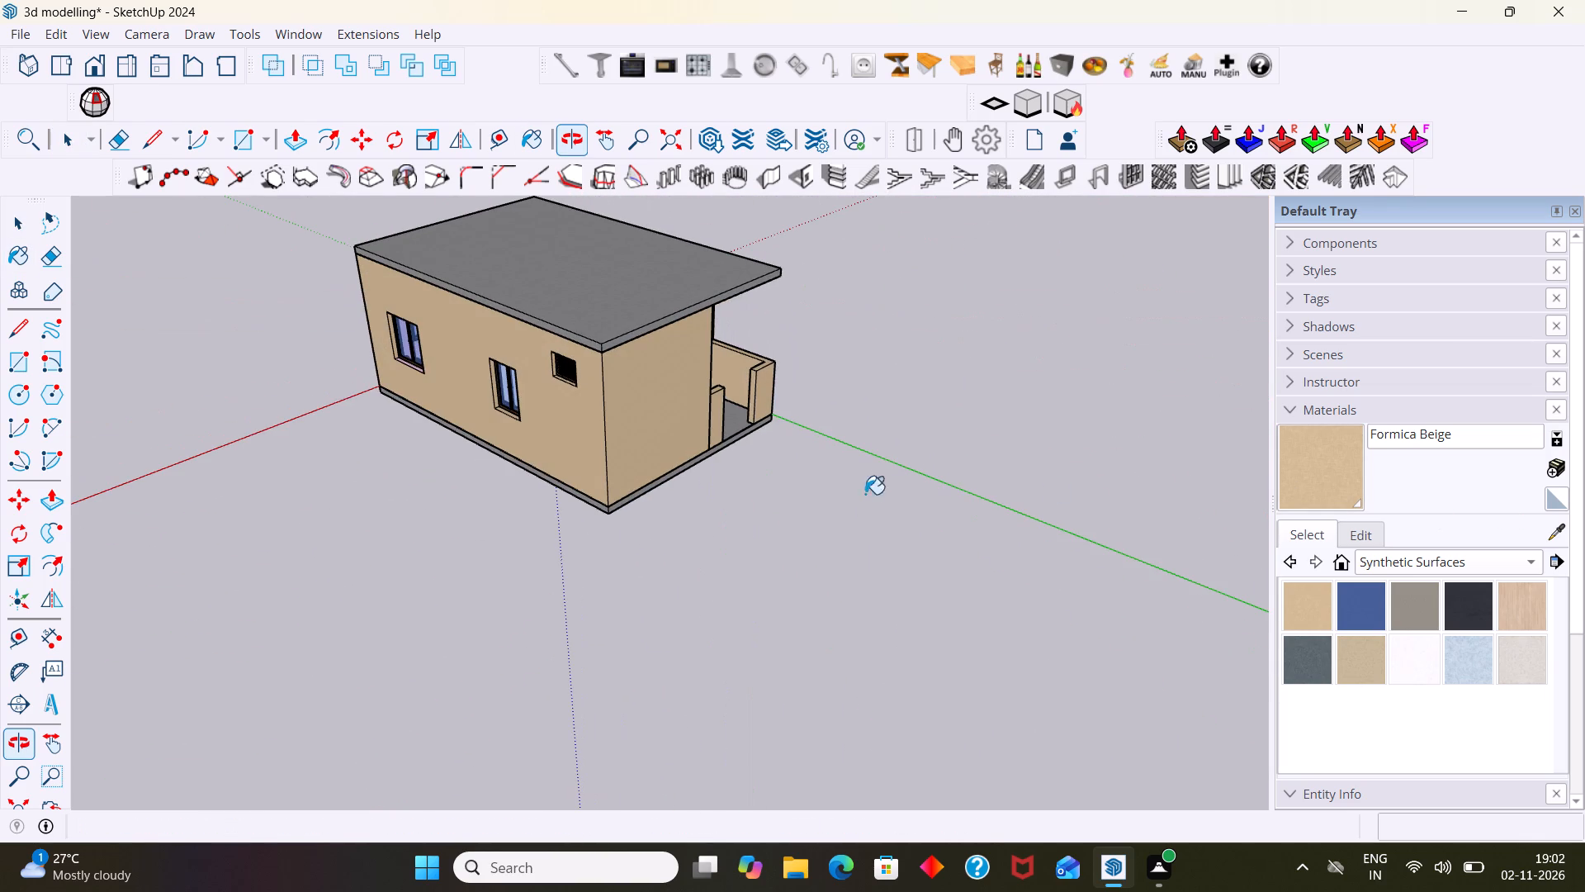
key(space)
click(986, 406)
Examine the painted house from the windowed side round to the two porch doors and low walls.
scroll(709, 372, up, 8)
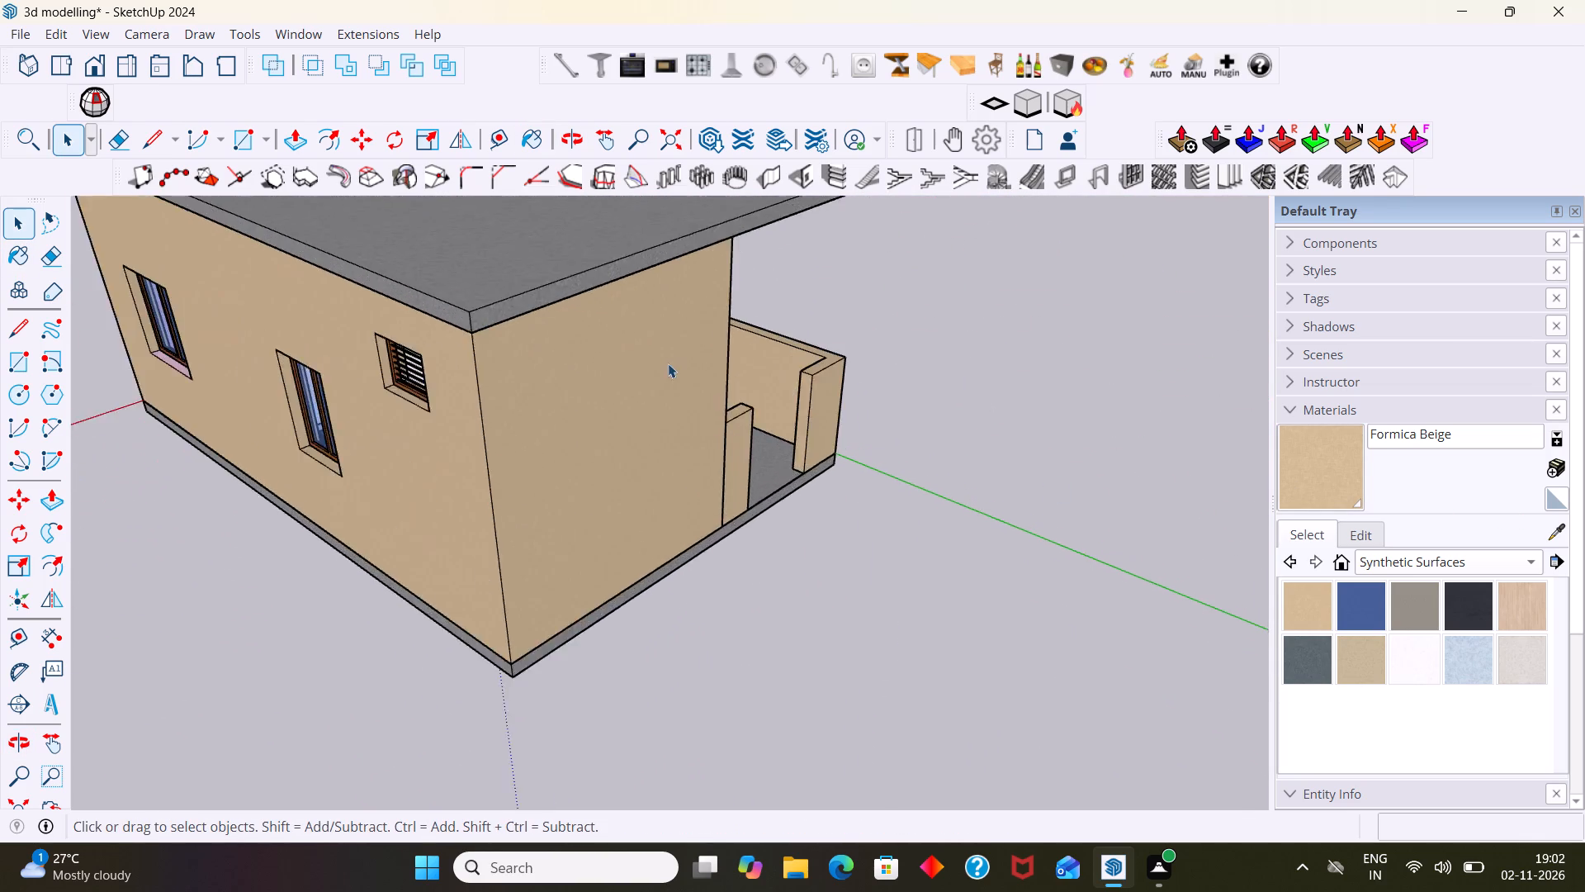
scroll(668, 363, up, 2)
middle_drag(698, 363, 523, 381)
scroll(522, 379, down, 8)
middle_drag(700, 380, 564, 312)
scroll(577, 383, up, 3)
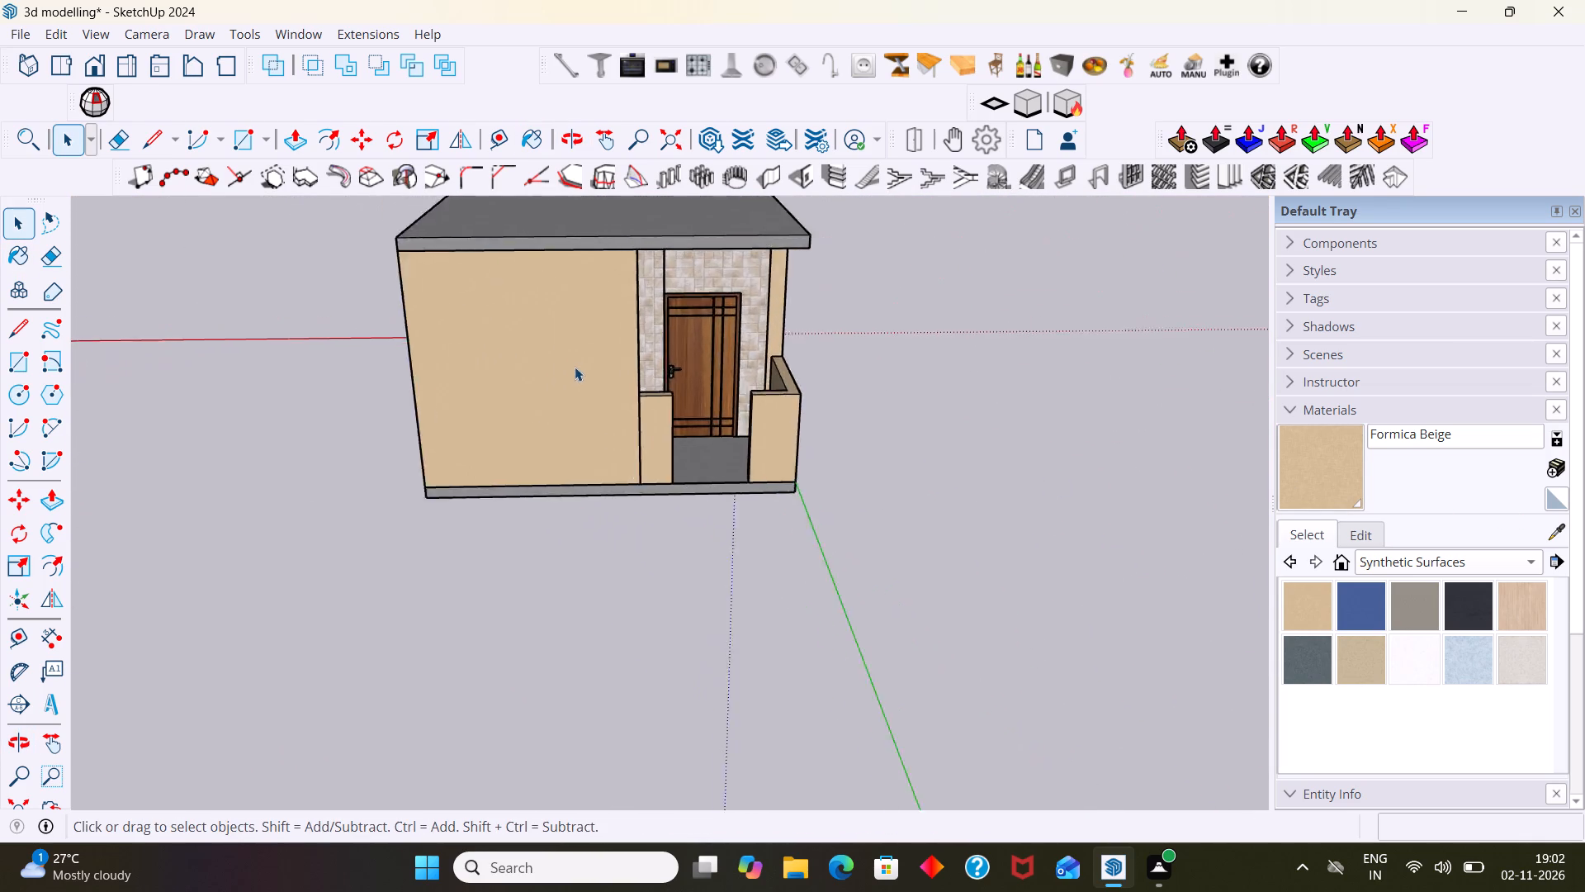
scroll(575, 367, up, 3)
shift+middle_drag(561, 370, 504, 470)
middle_drag(660, 463, 416, 406)
scroll(529, 380, up, 6)
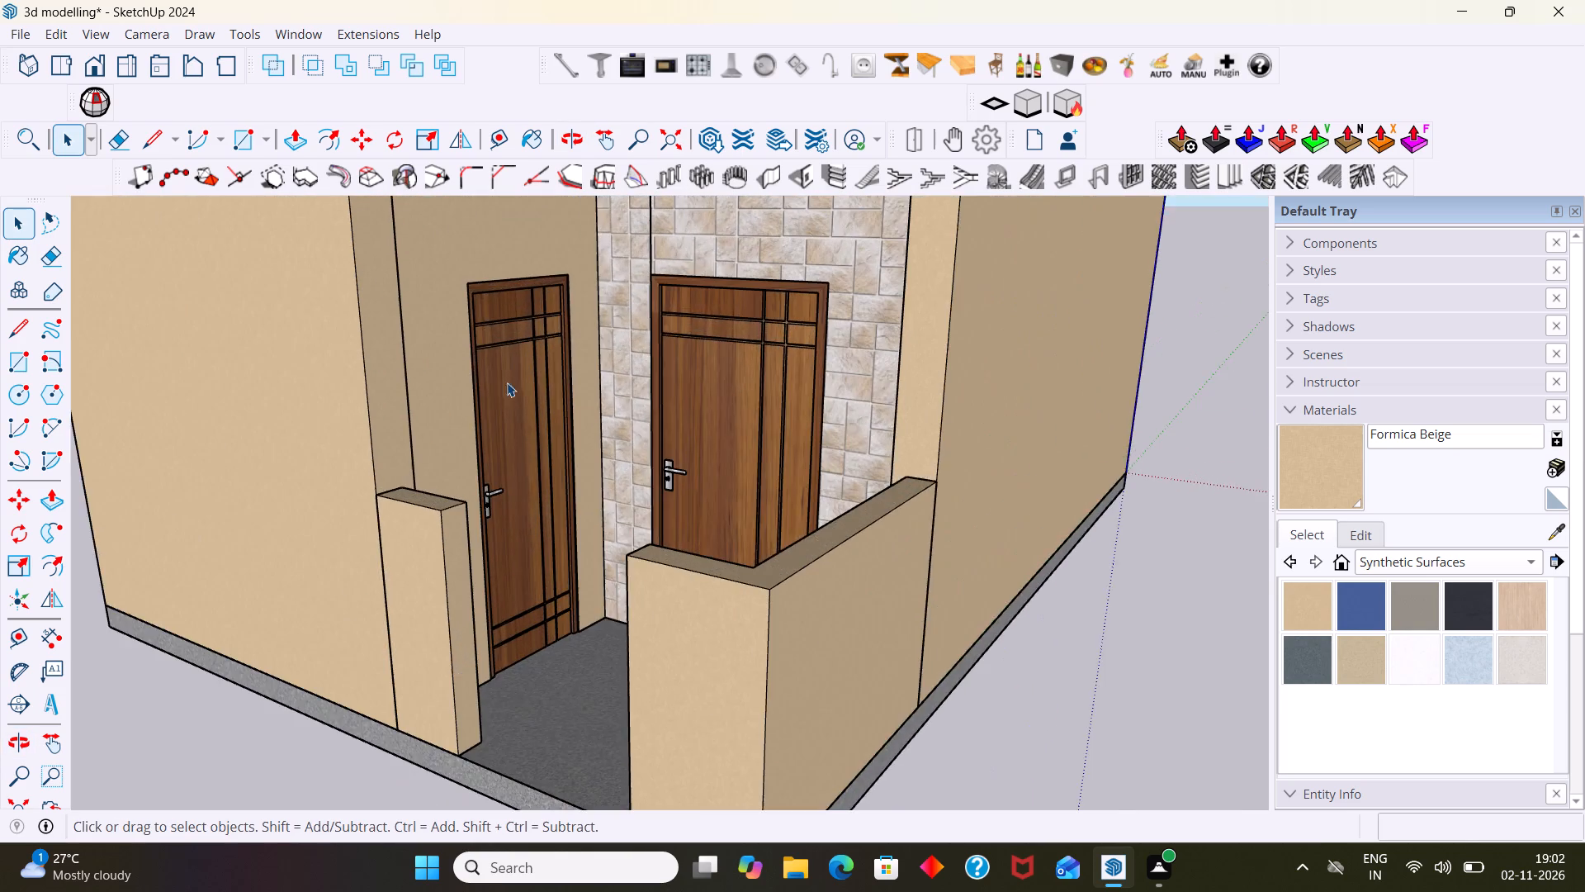
scroll(525, 377, down, 2)
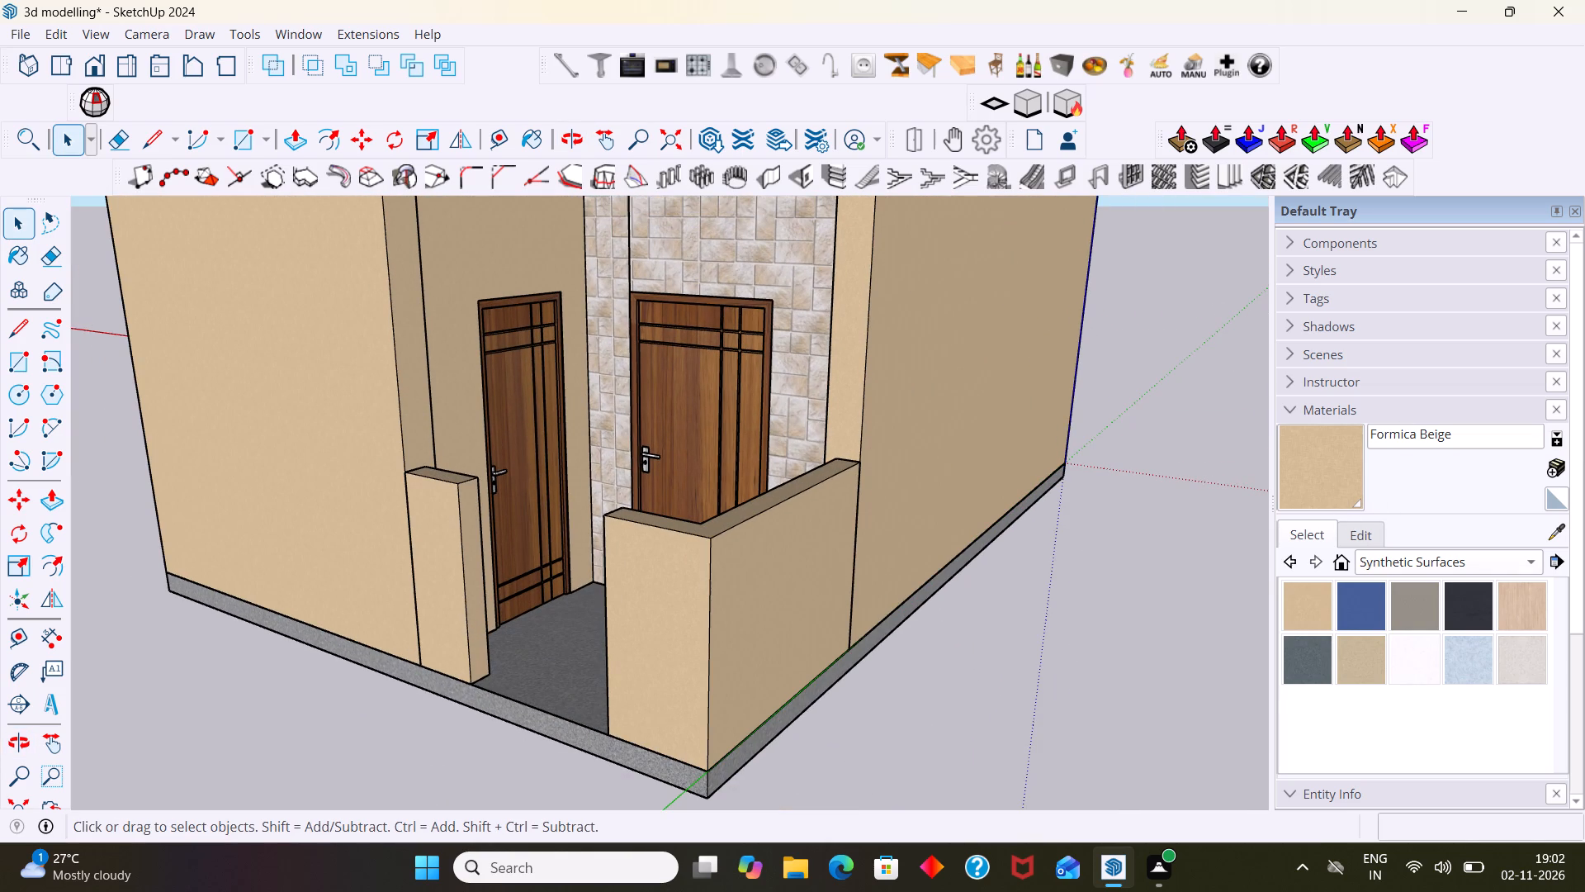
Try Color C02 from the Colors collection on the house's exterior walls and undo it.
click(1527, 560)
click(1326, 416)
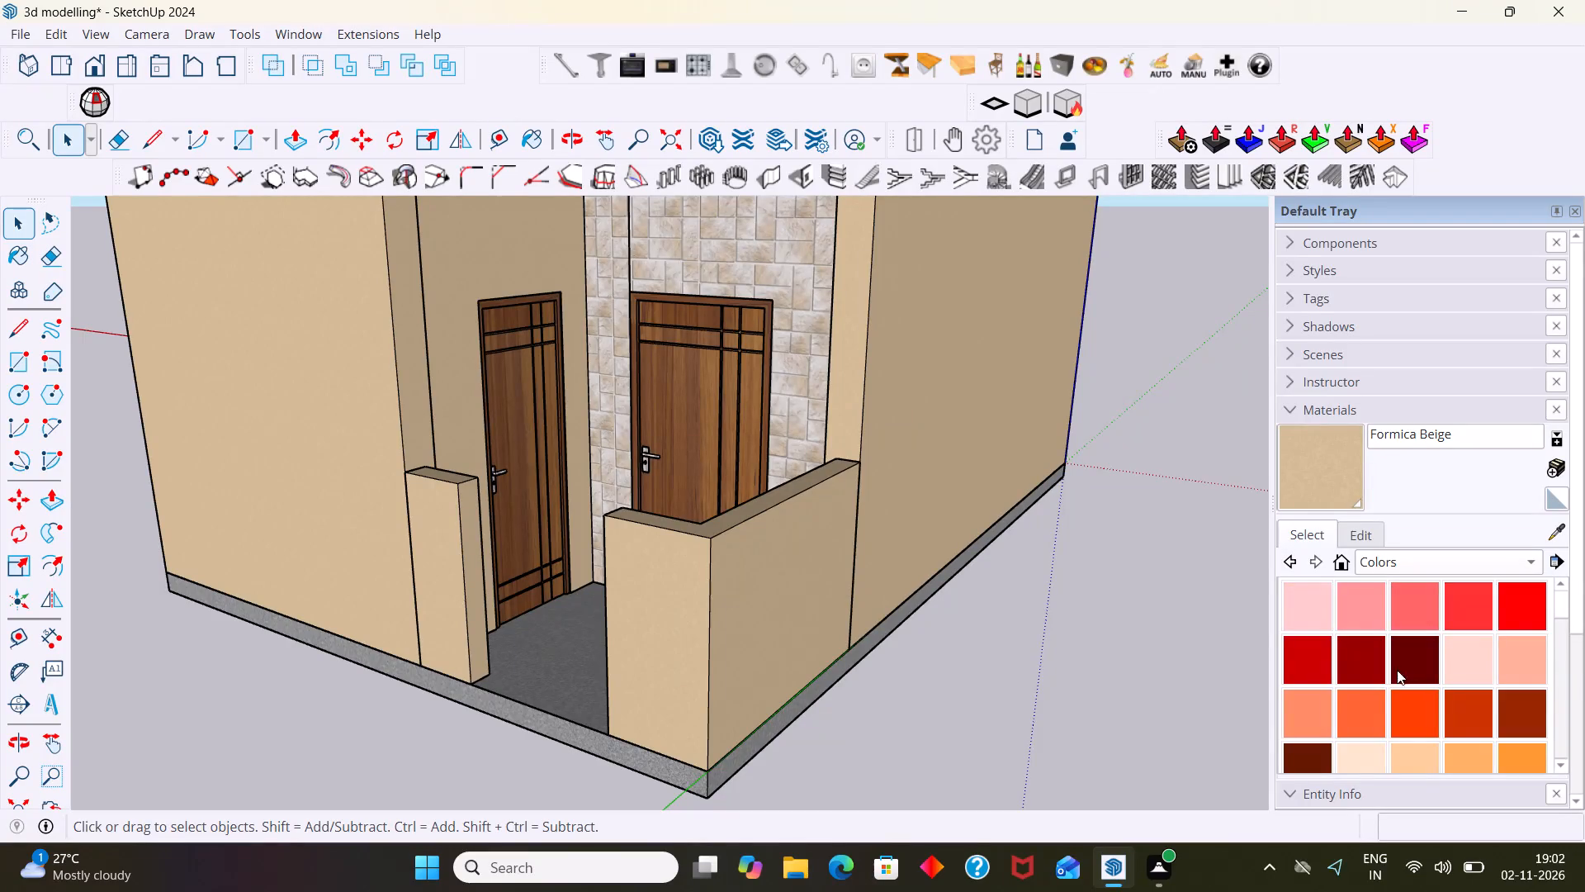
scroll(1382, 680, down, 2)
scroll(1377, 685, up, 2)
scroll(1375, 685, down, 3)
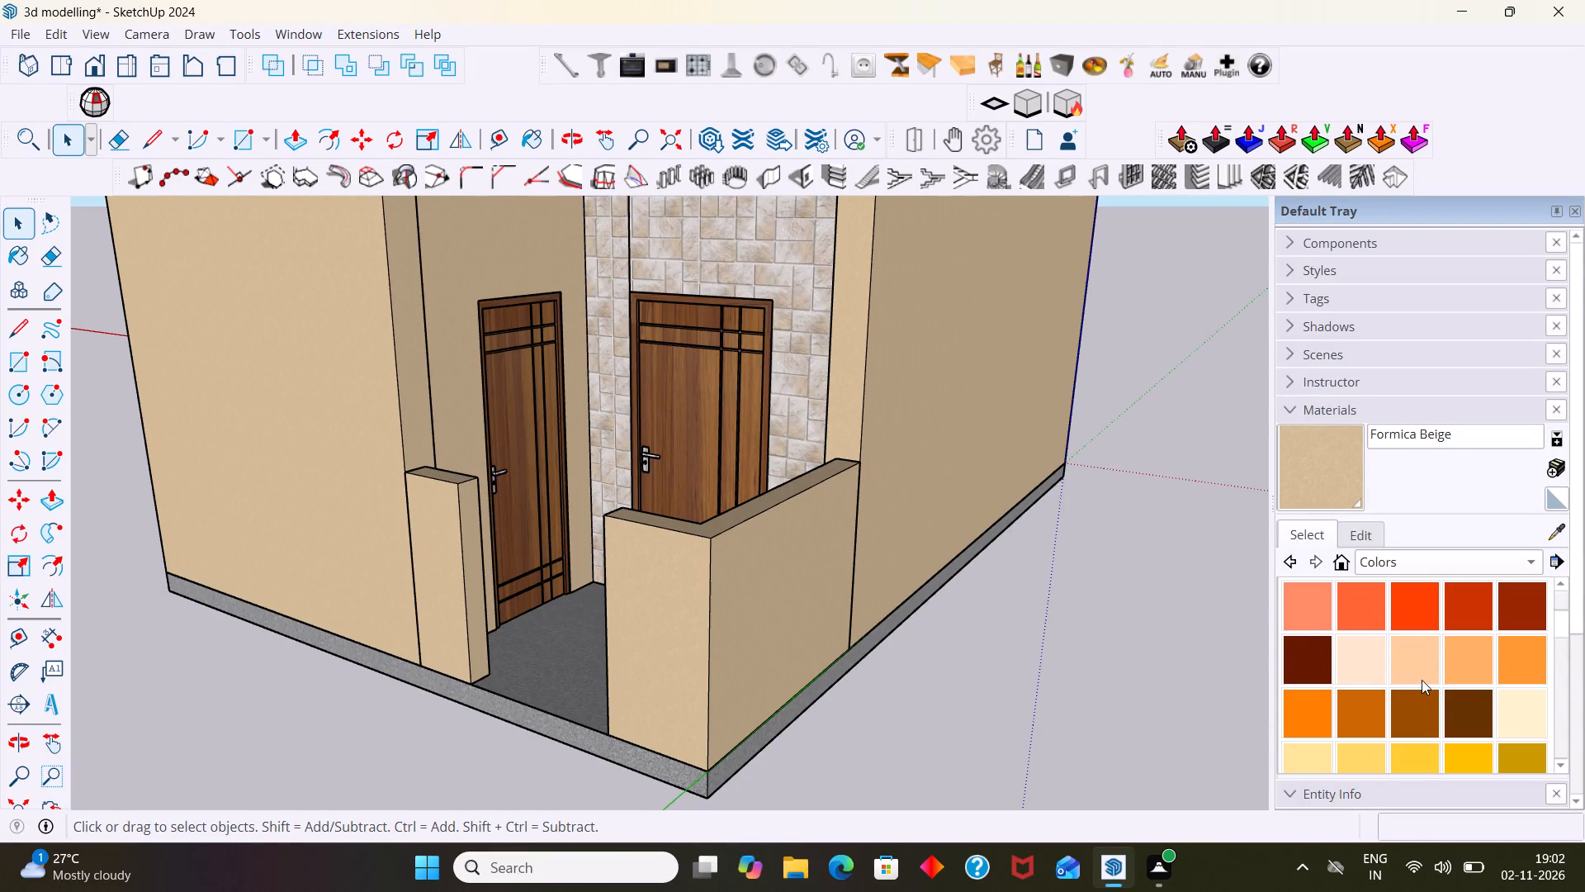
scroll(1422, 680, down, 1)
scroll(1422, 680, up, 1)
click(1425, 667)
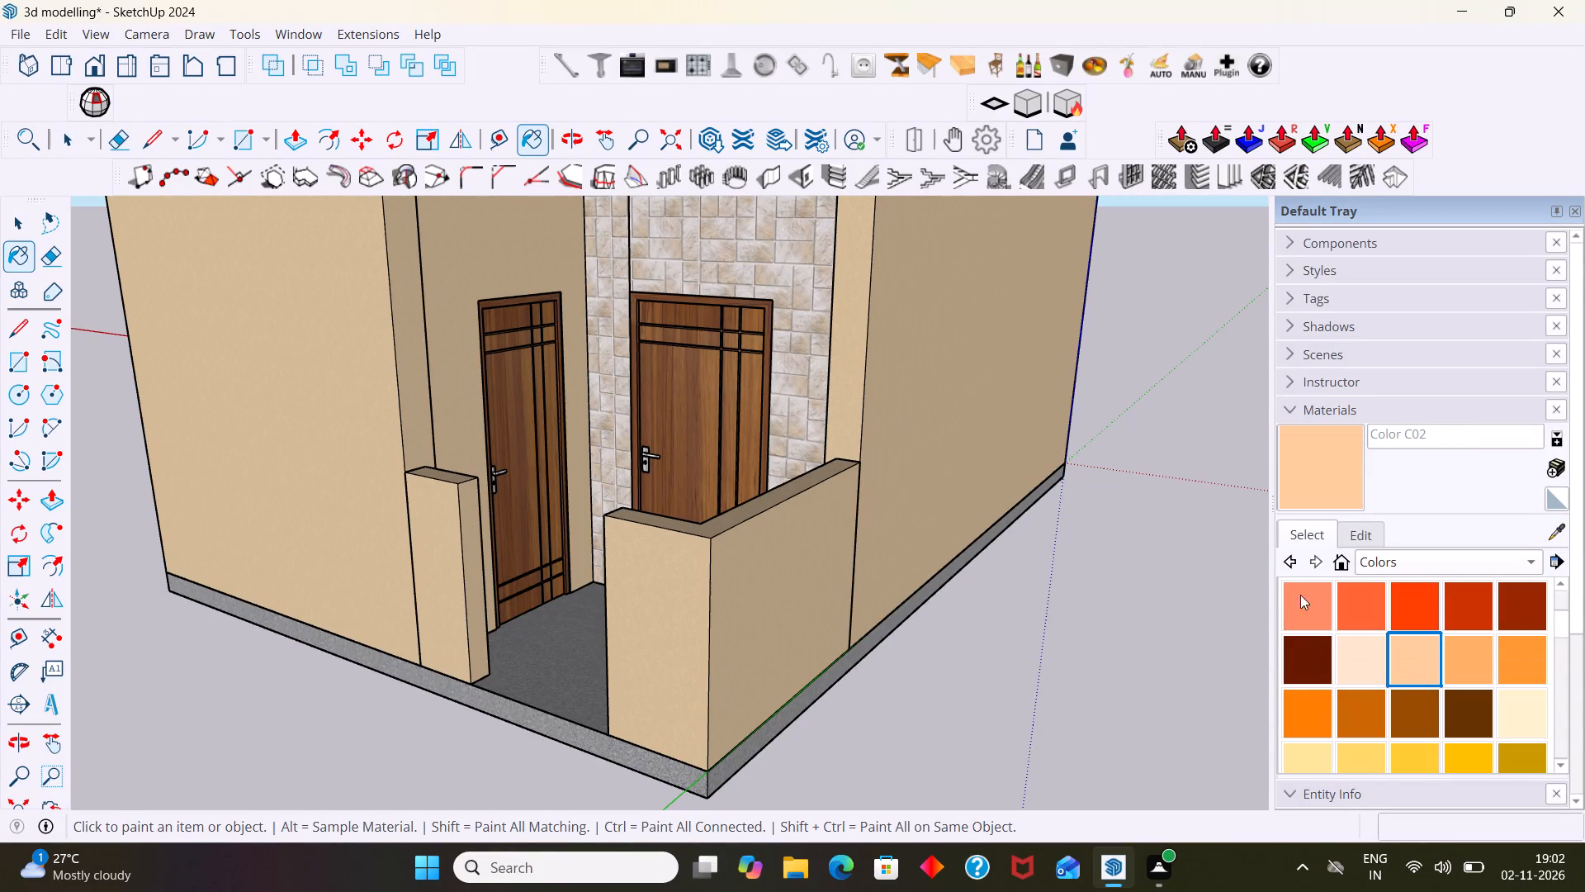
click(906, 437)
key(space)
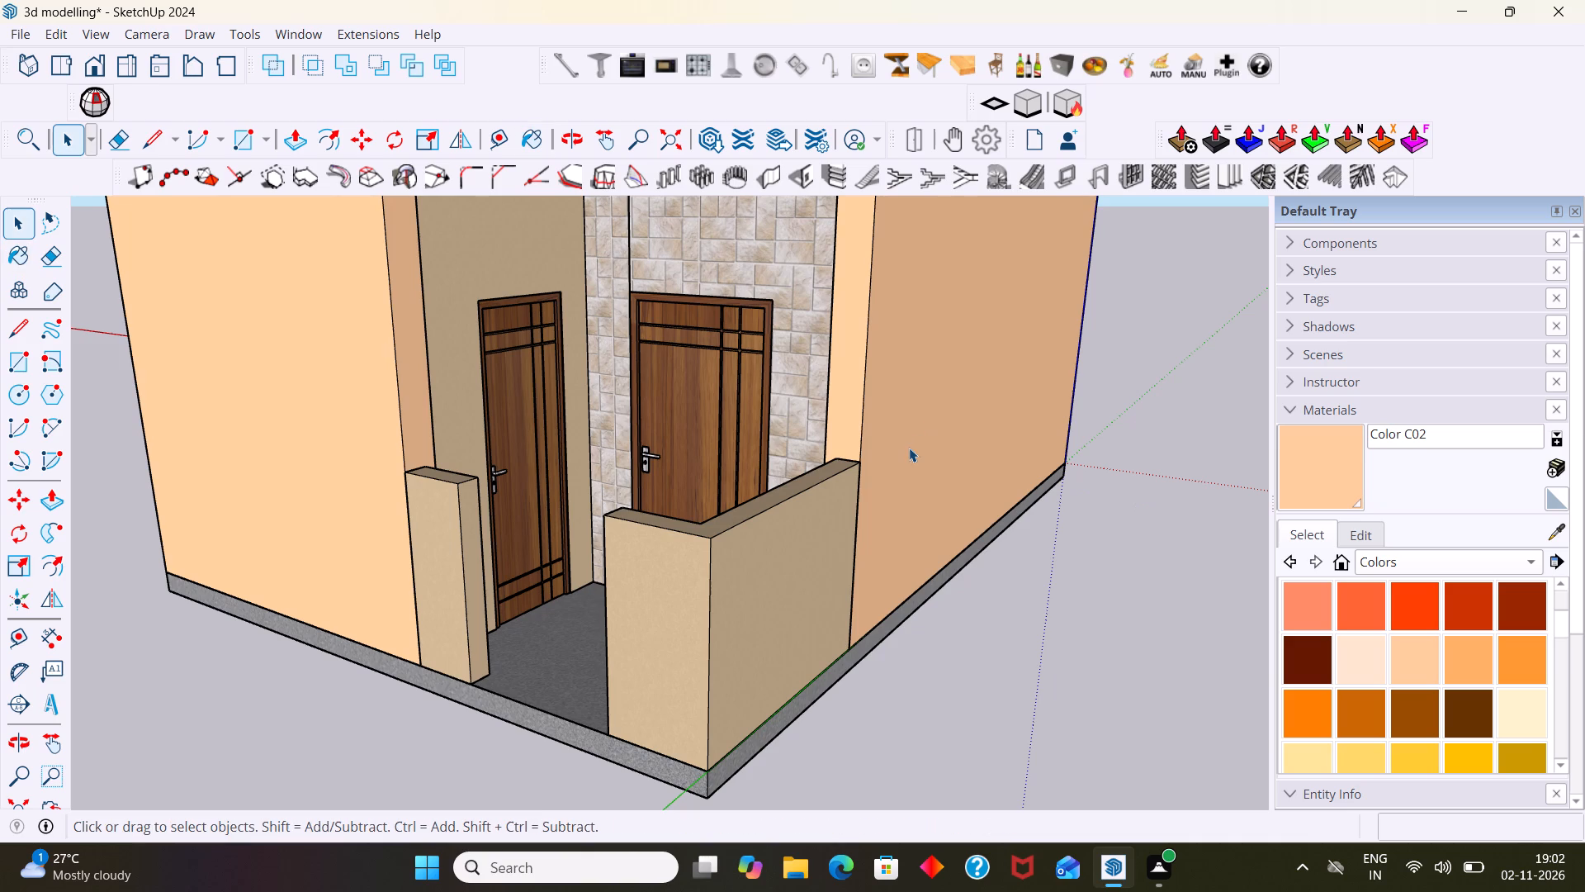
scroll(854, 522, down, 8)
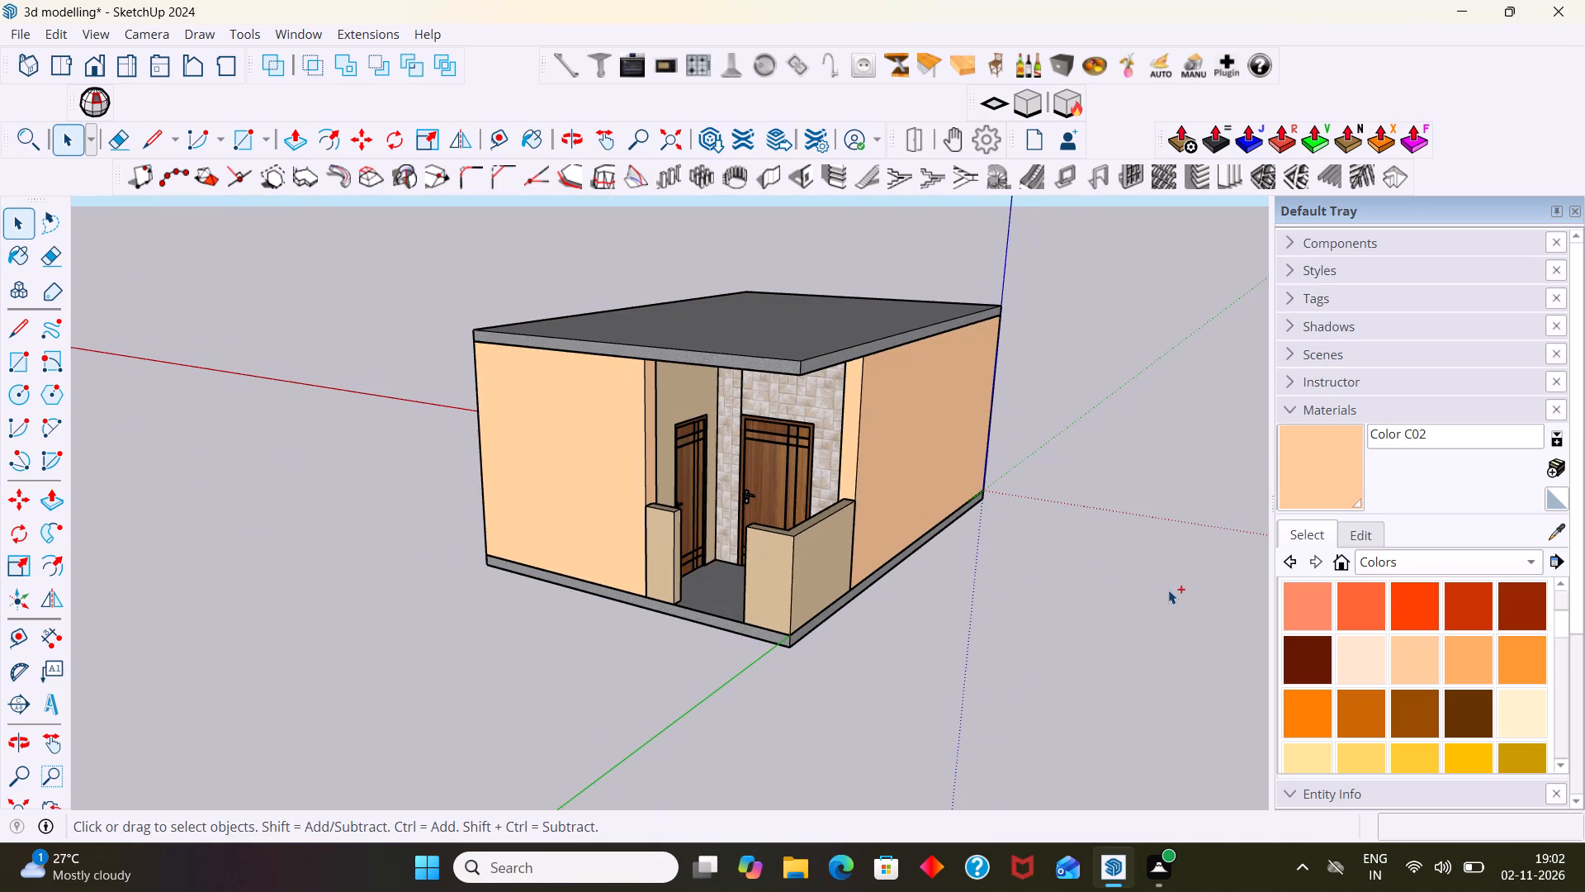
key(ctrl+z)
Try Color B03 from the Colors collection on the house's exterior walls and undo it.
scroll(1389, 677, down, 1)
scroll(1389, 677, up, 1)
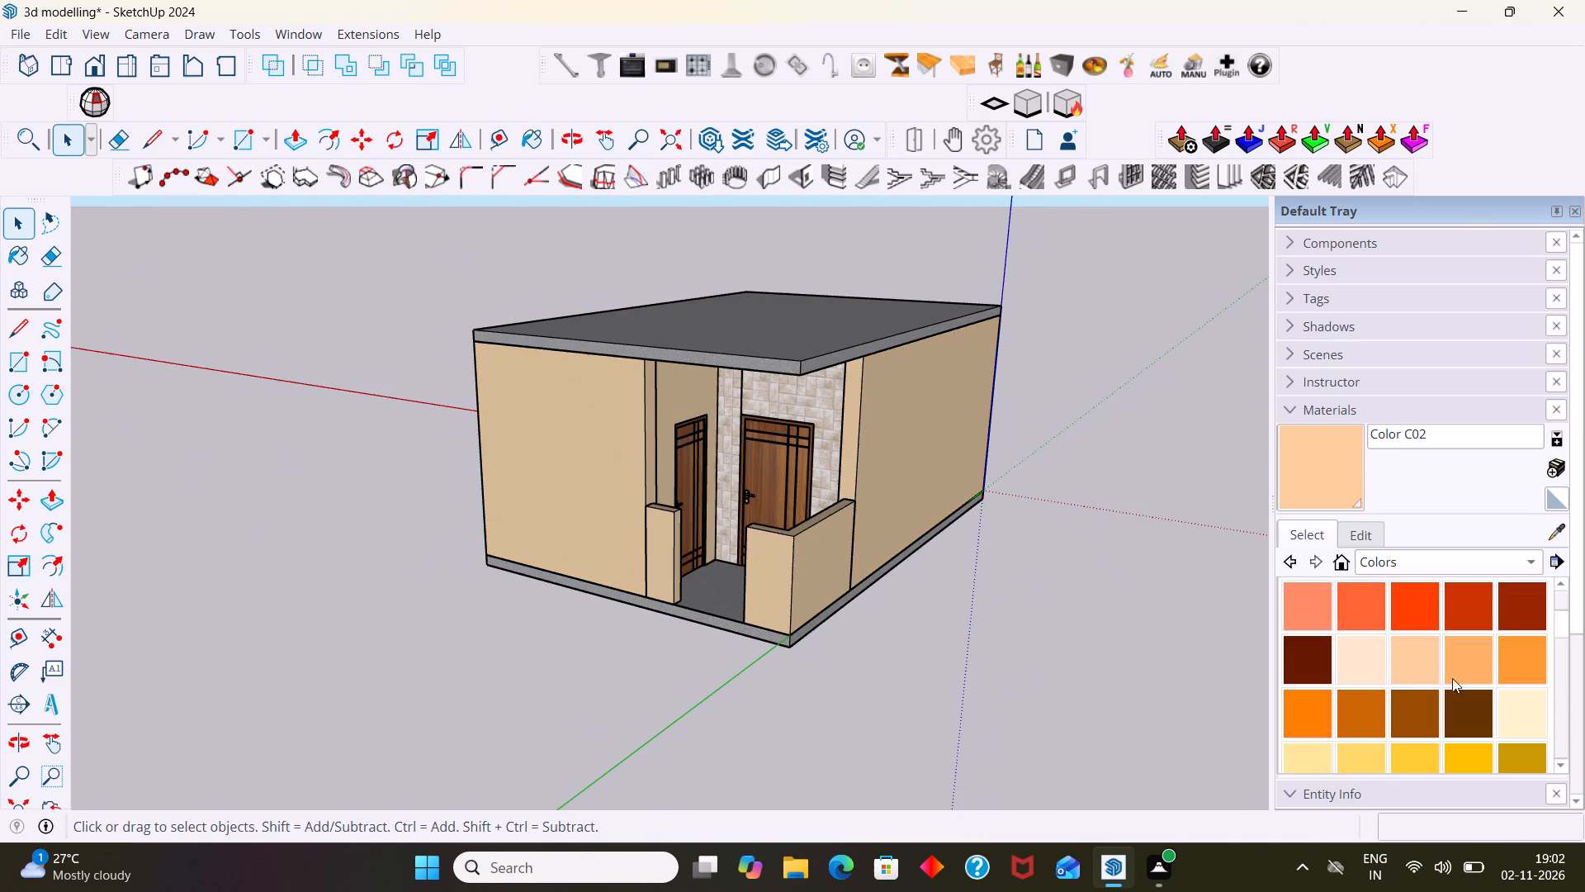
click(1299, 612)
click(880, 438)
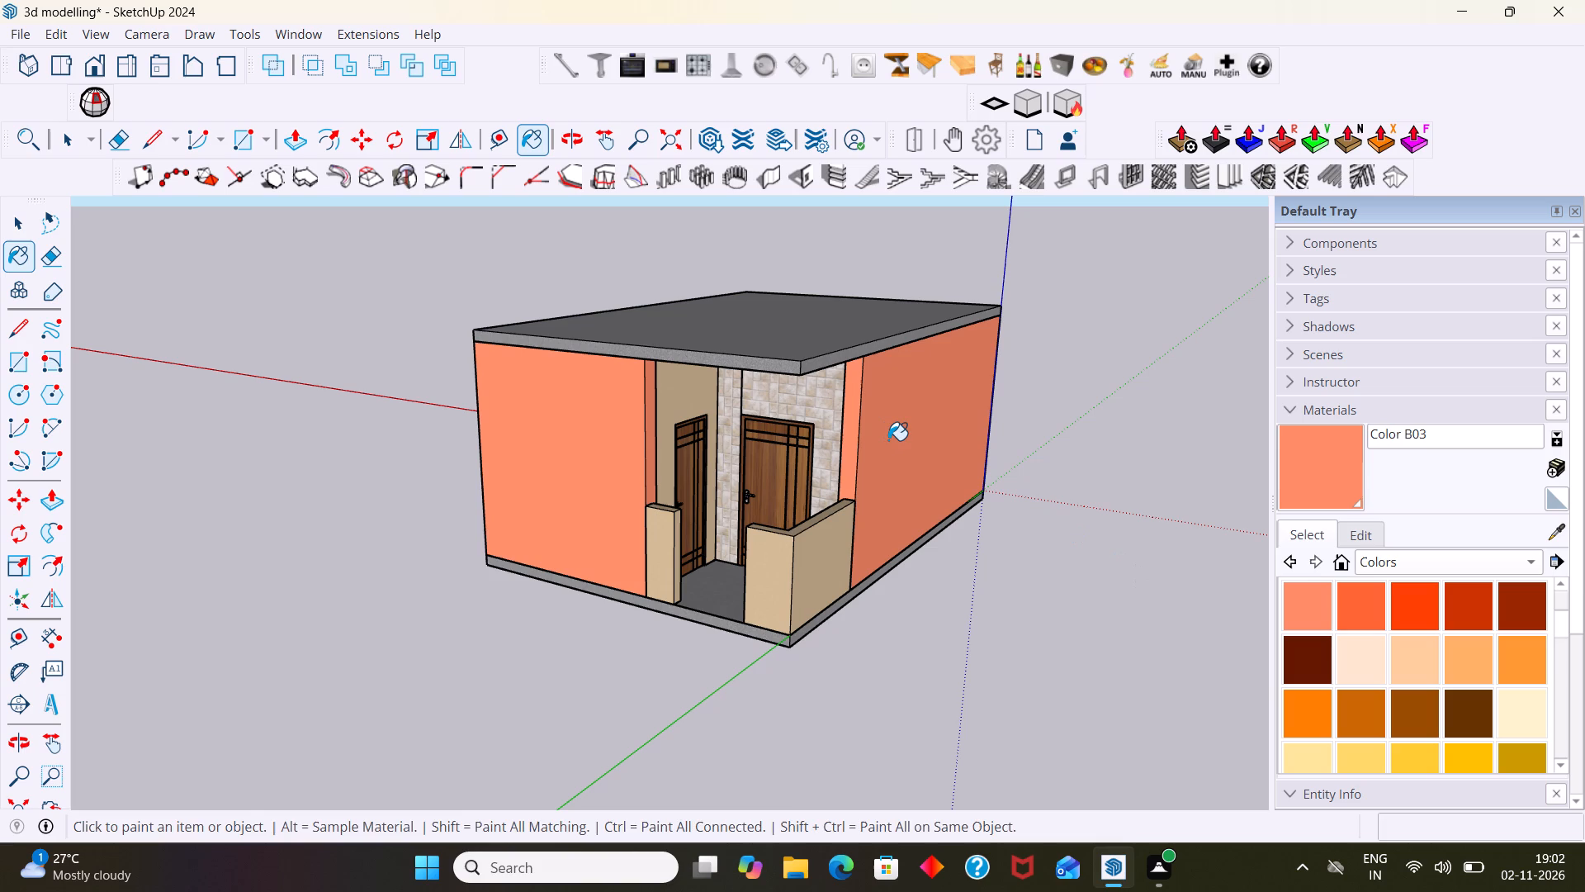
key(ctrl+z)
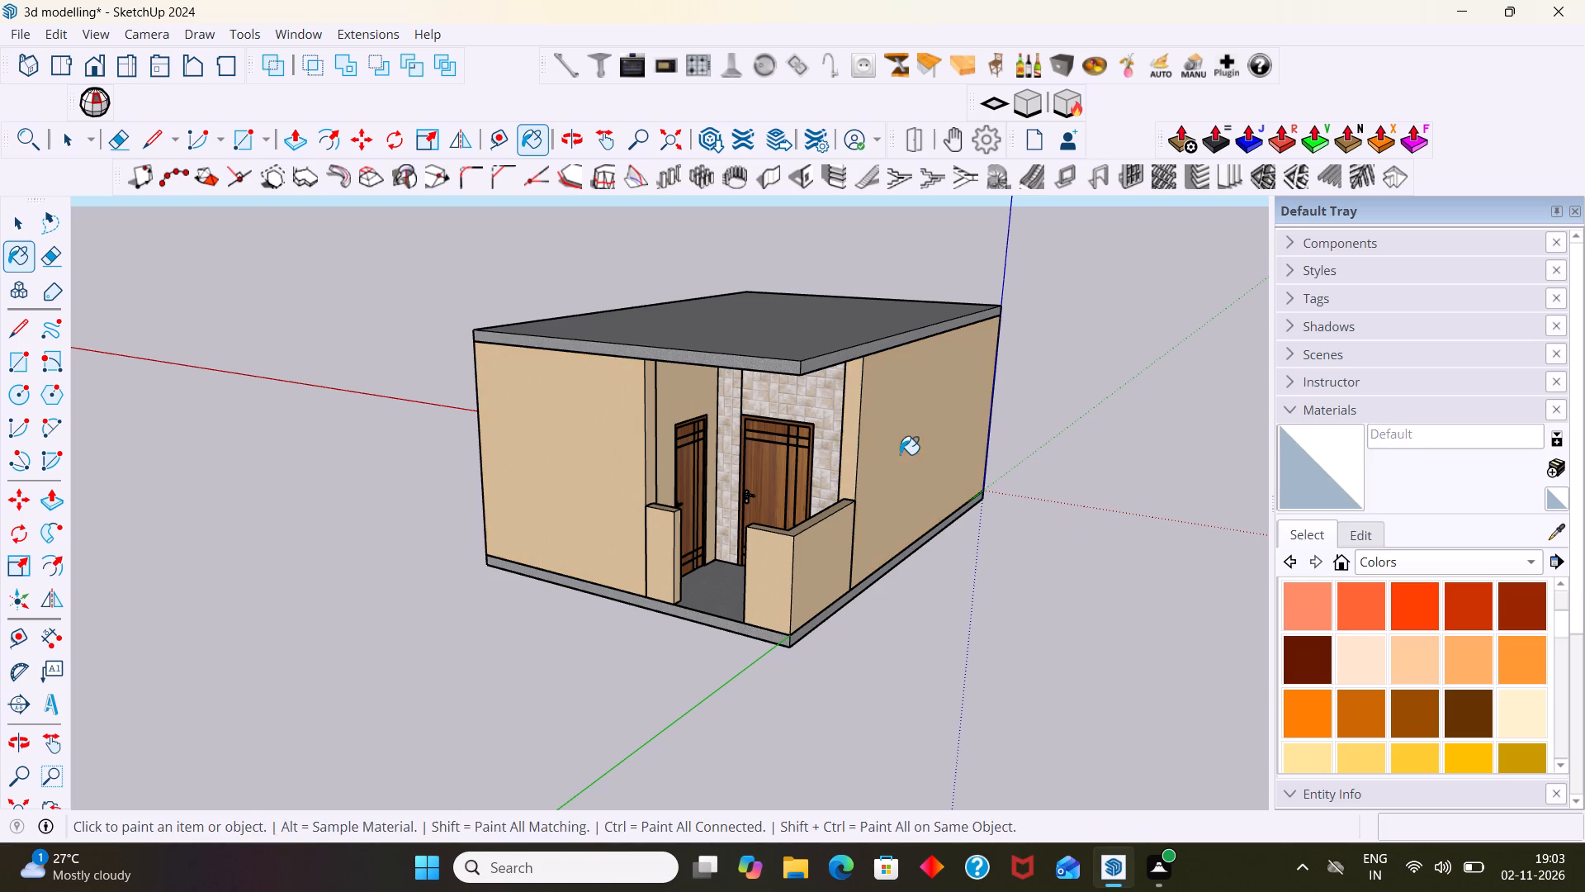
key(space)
Browse the Colors collection through the yellow, green and cyan swatches for another wall colour.
scroll(1205, 633, down, 3)
scroll(1354, 695, down, 1)
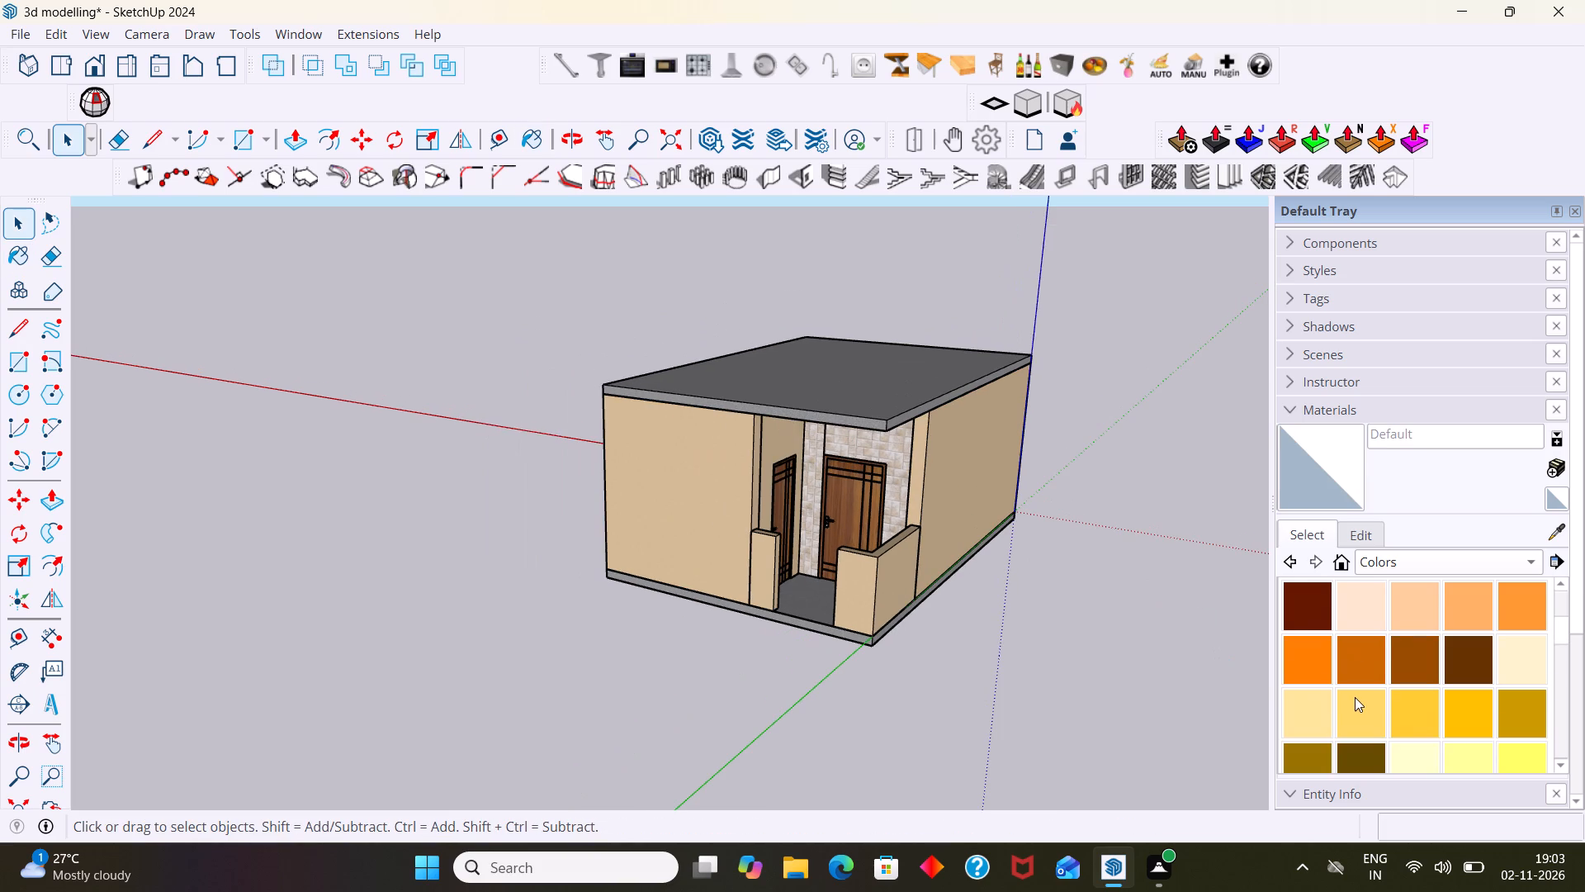
scroll(1406, 712, down, 4)
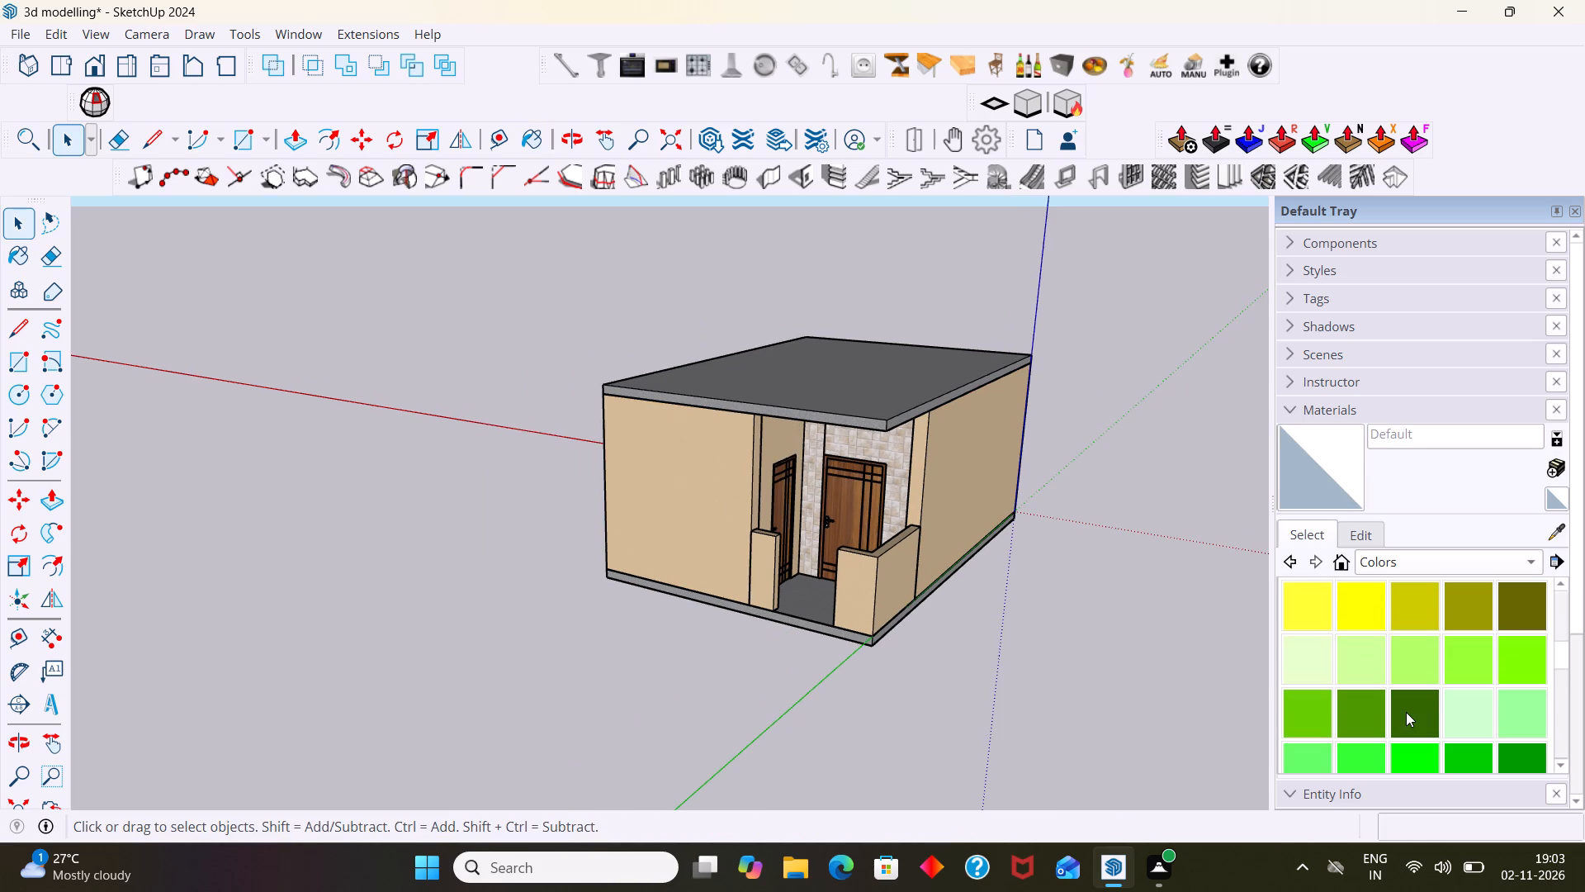
scroll(1406, 712, down, 2)
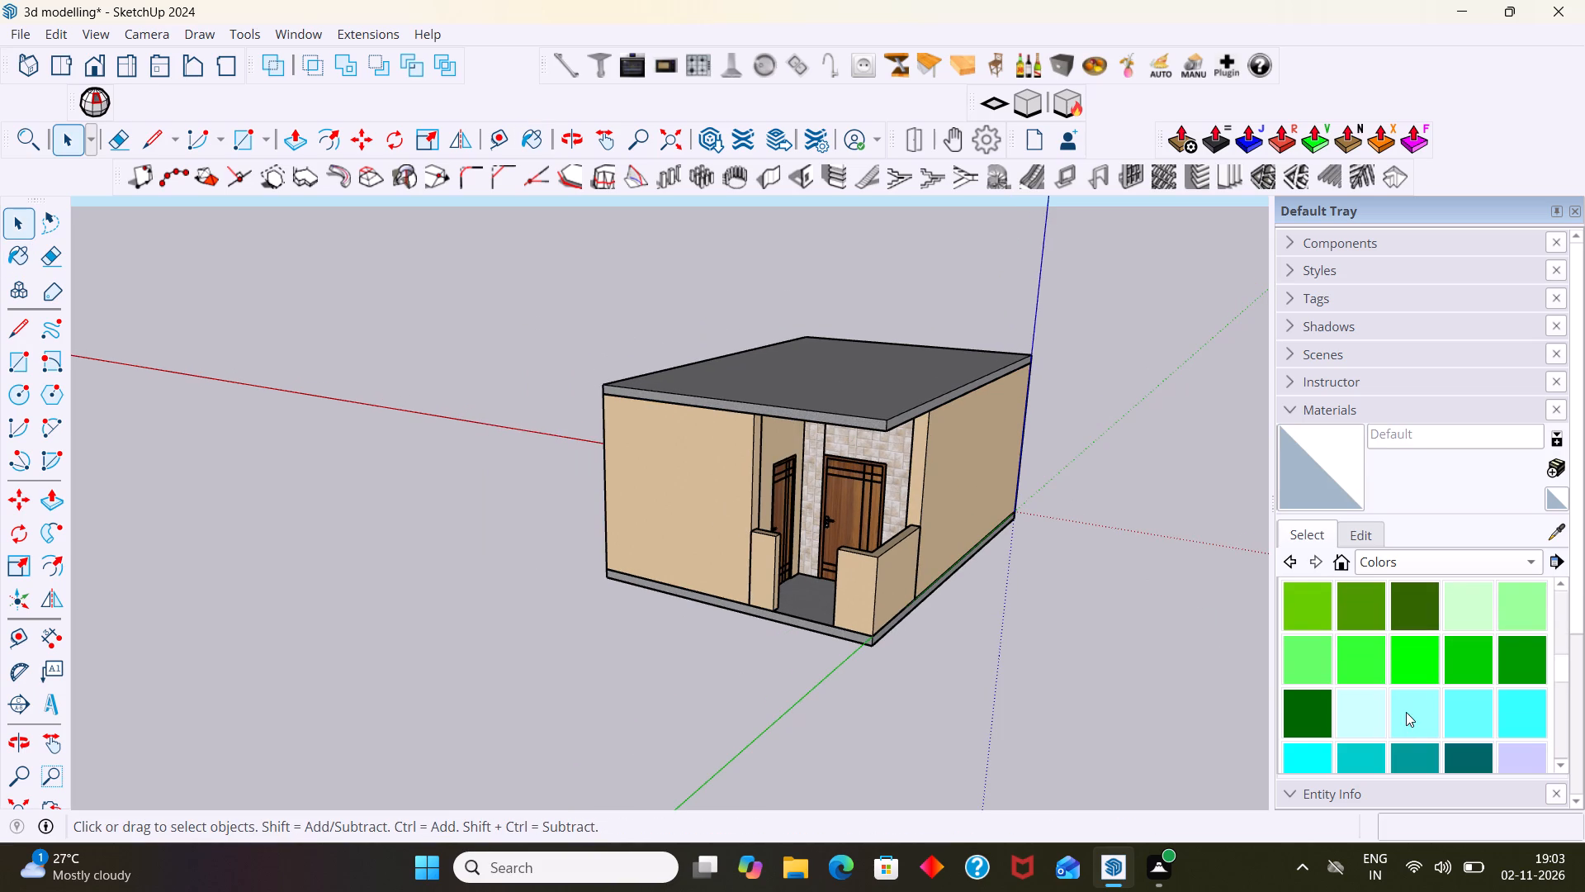
scroll(1406, 712, down, 1)
scroll(1406, 712, up, 1)
Examine the porch up close, including the stone tile around the front-facing door and the adjoining side-door wall.
middle_drag(937, 701, 1173, 716)
scroll(900, 530, up, 10)
middle_drag(906, 534, 892, 617)
scroll(880, 475, up, 3)
middle_drag(878, 434, 870, 360)
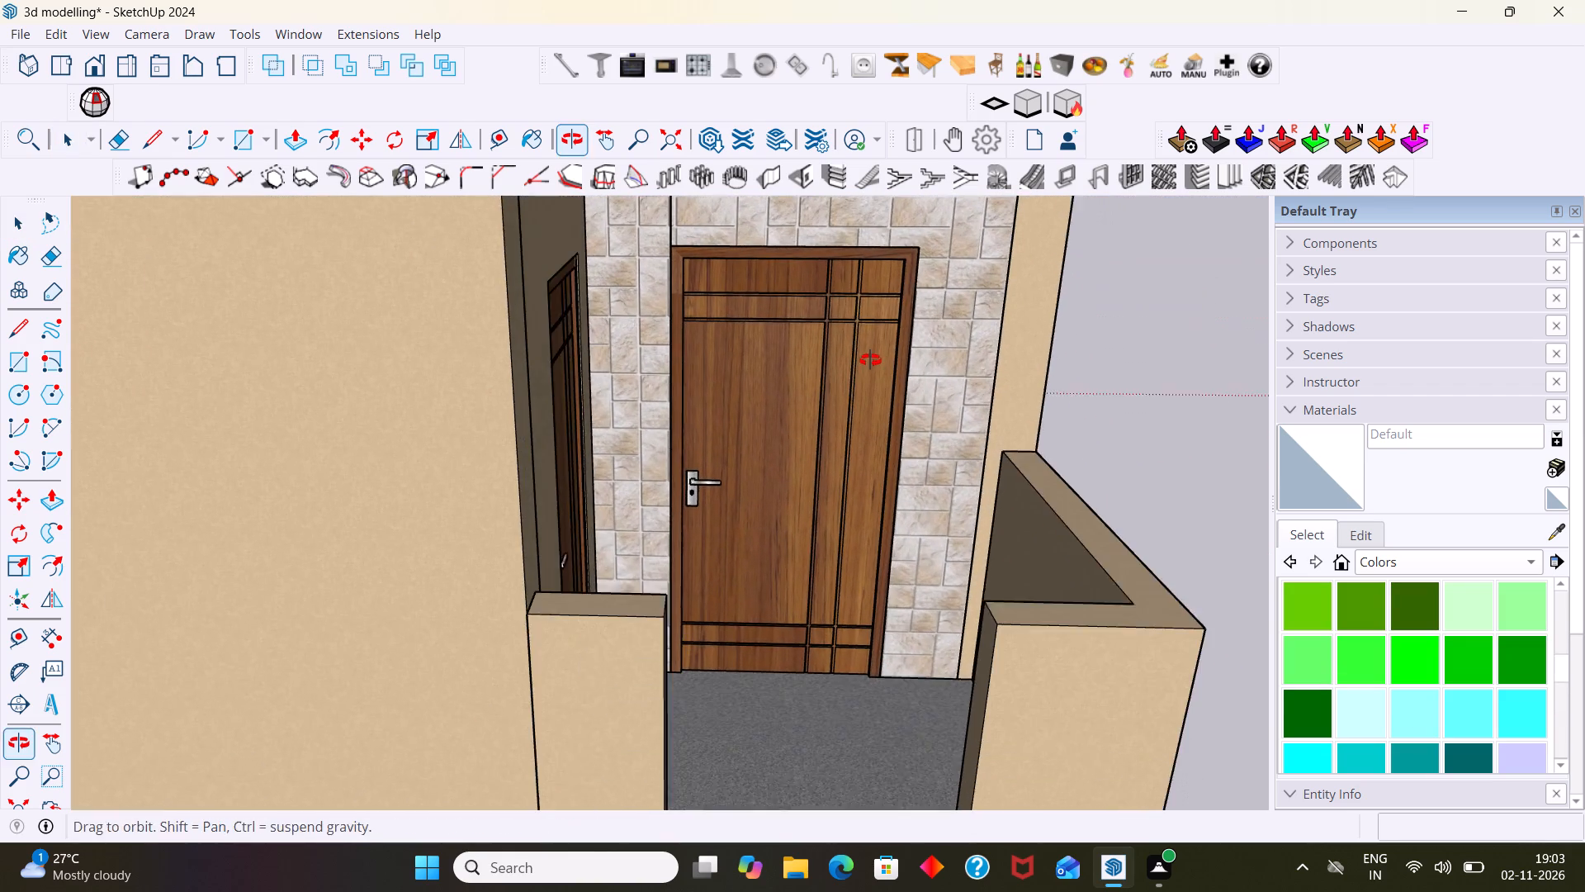
middle_drag(870, 360, 868, 355)
scroll(833, 325, down, 2)
shift+middle_drag(826, 328, 690, 460)
scroll(669, 435, up, 3)
middle_drag(669, 415, 674, 404)
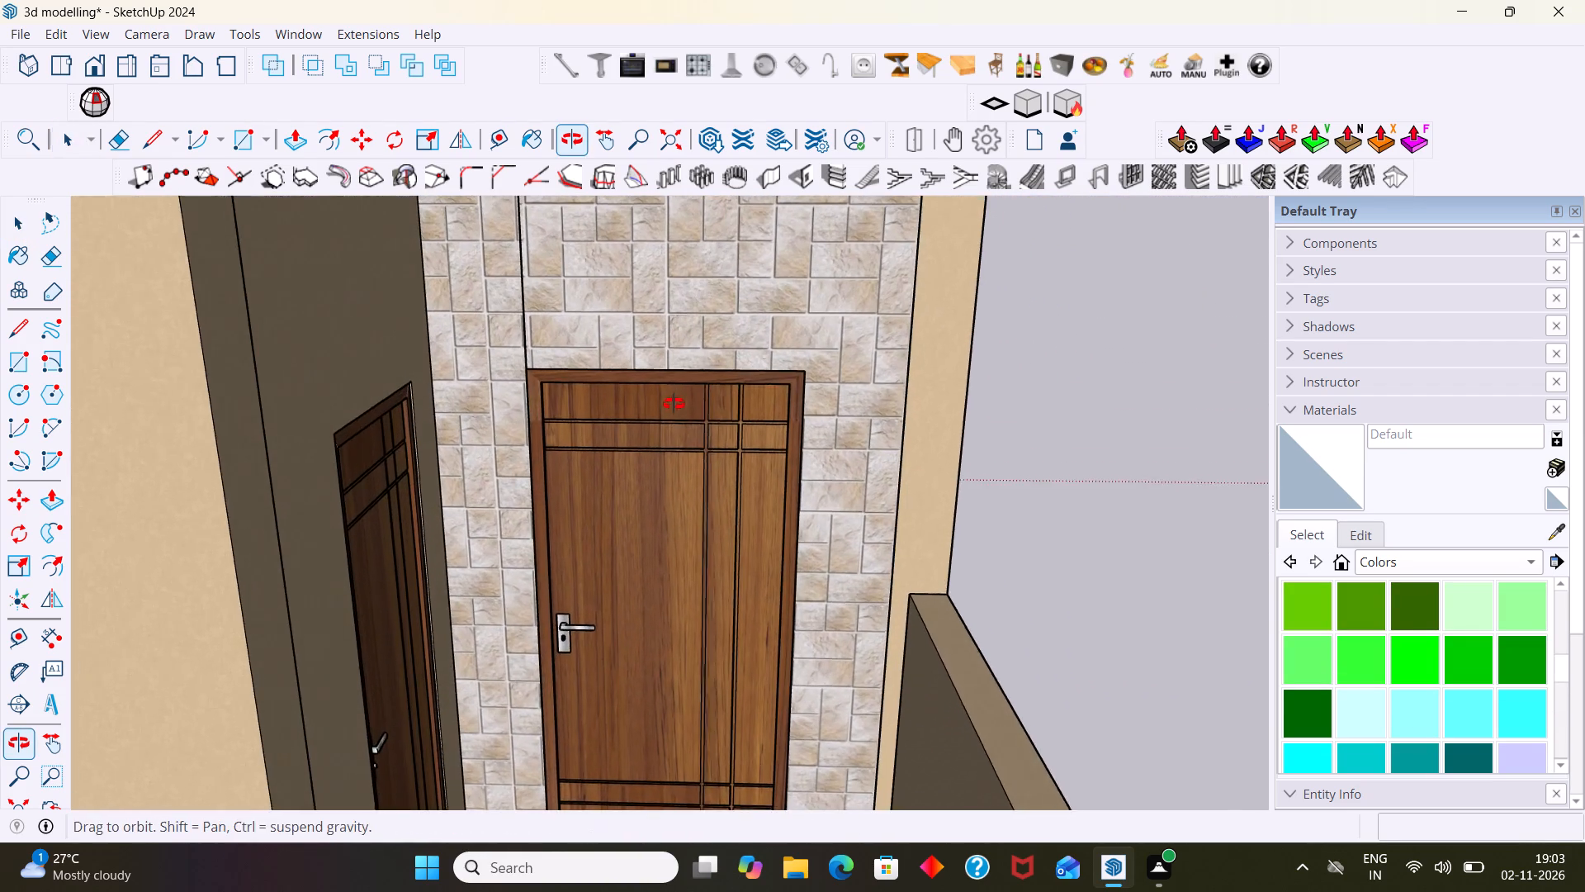
middle_drag(674, 404, 674, 396)
scroll(661, 388, down, 5)
scroll(659, 401, up, 1)
scroll(658, 330, up, 2)
scroll(968, 457, down, 1)
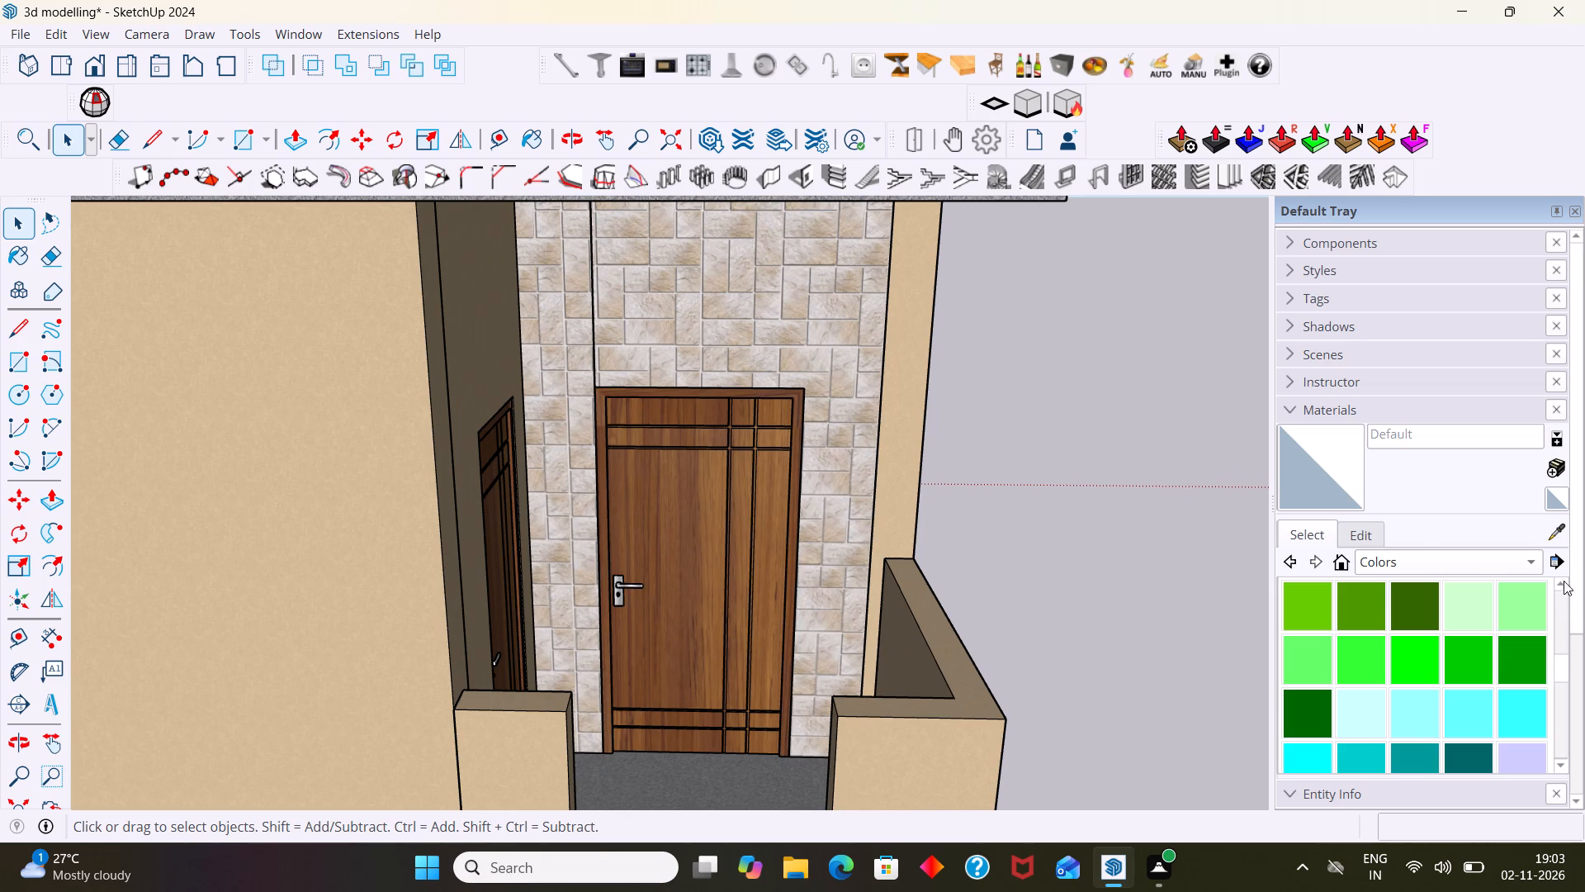
Apply Concrete Pavers Block Multi from the Tile collection to the large wall face around the front-facing porch door.
click(1521, 559)
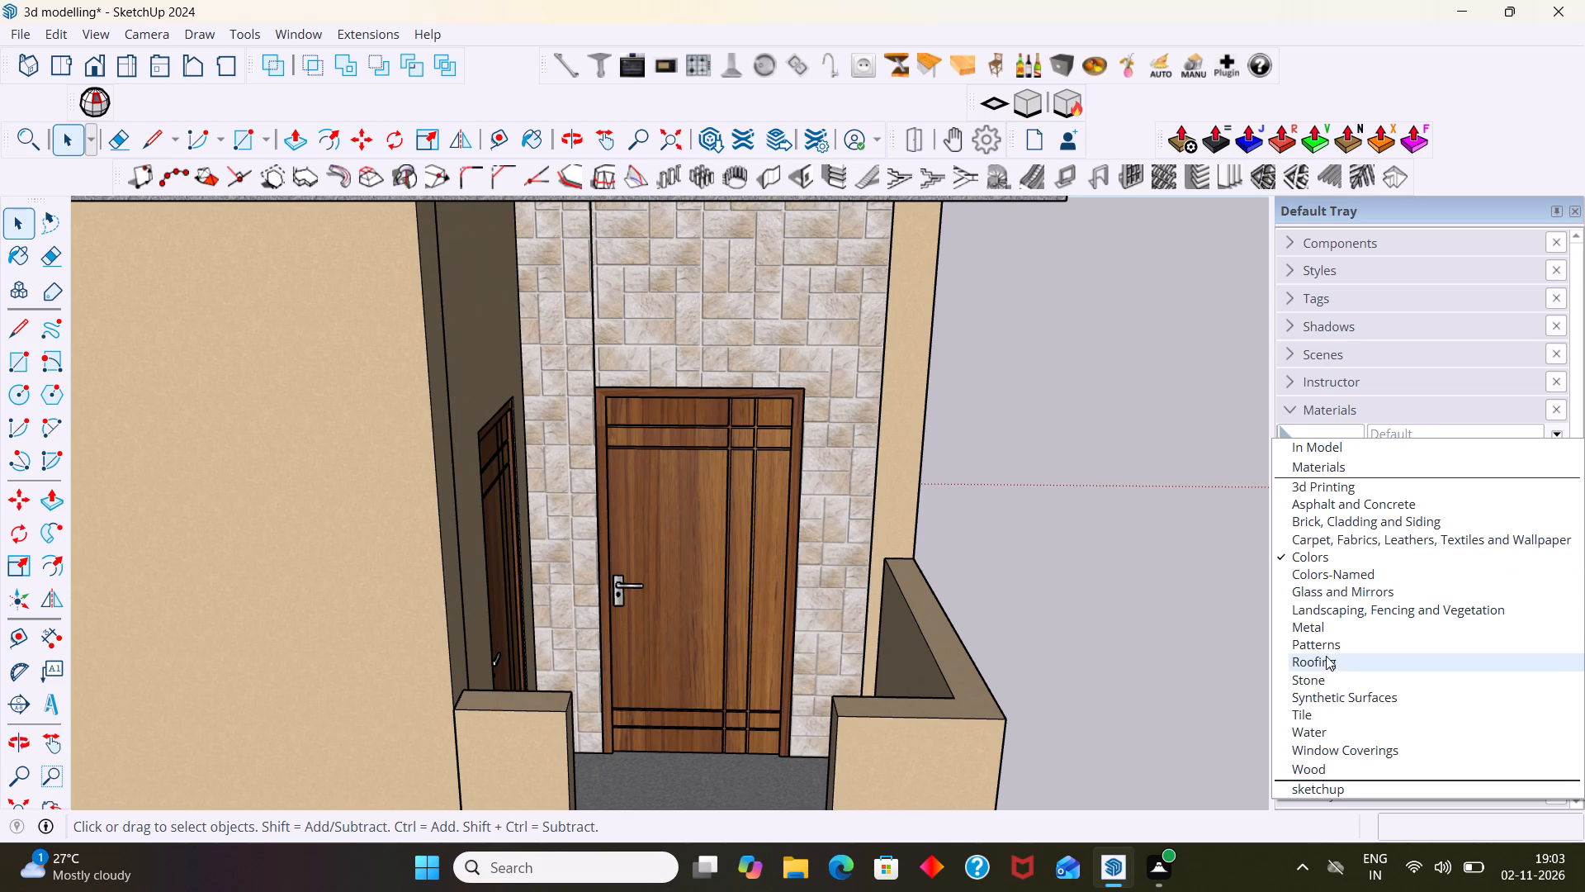
click(1308, 679)
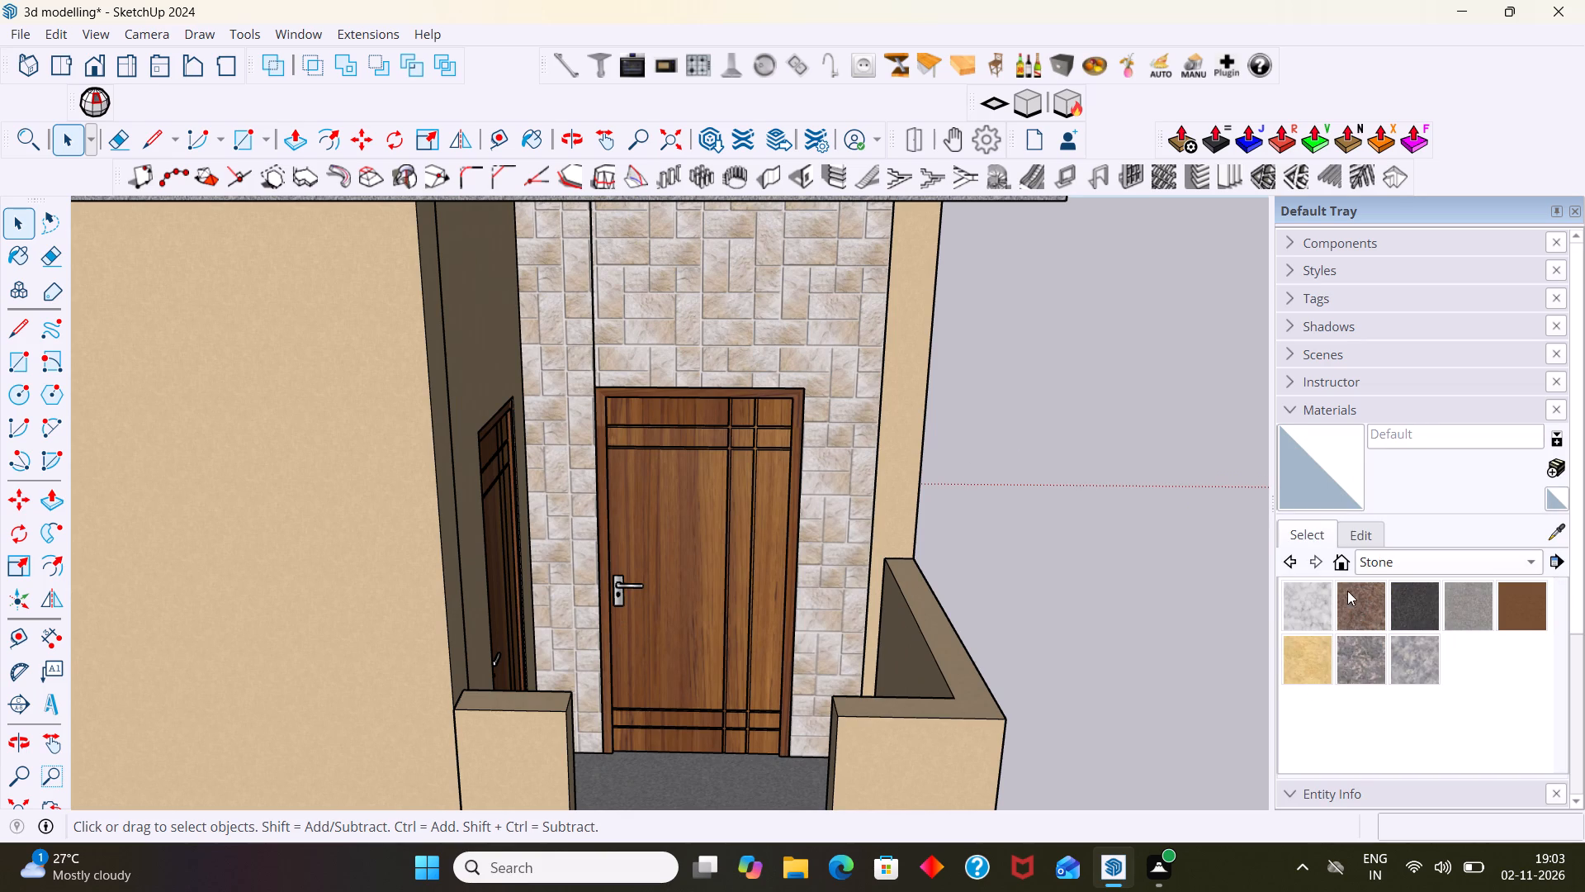
click(1538, 564)
click(1318, 600)
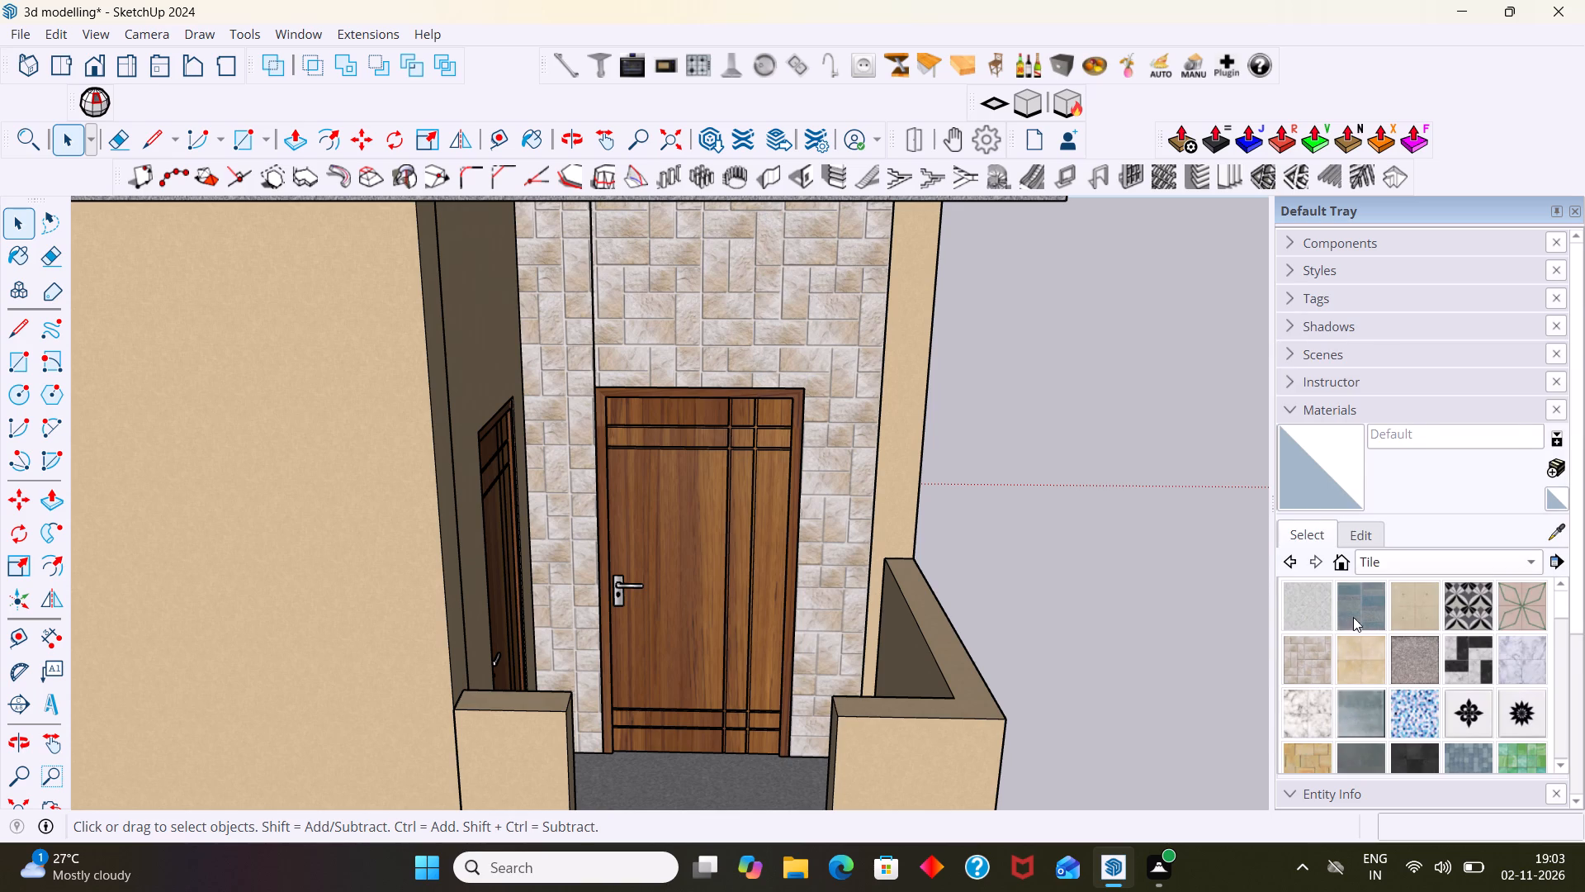
click(1353, 617)
click(829, 285)
key(space)
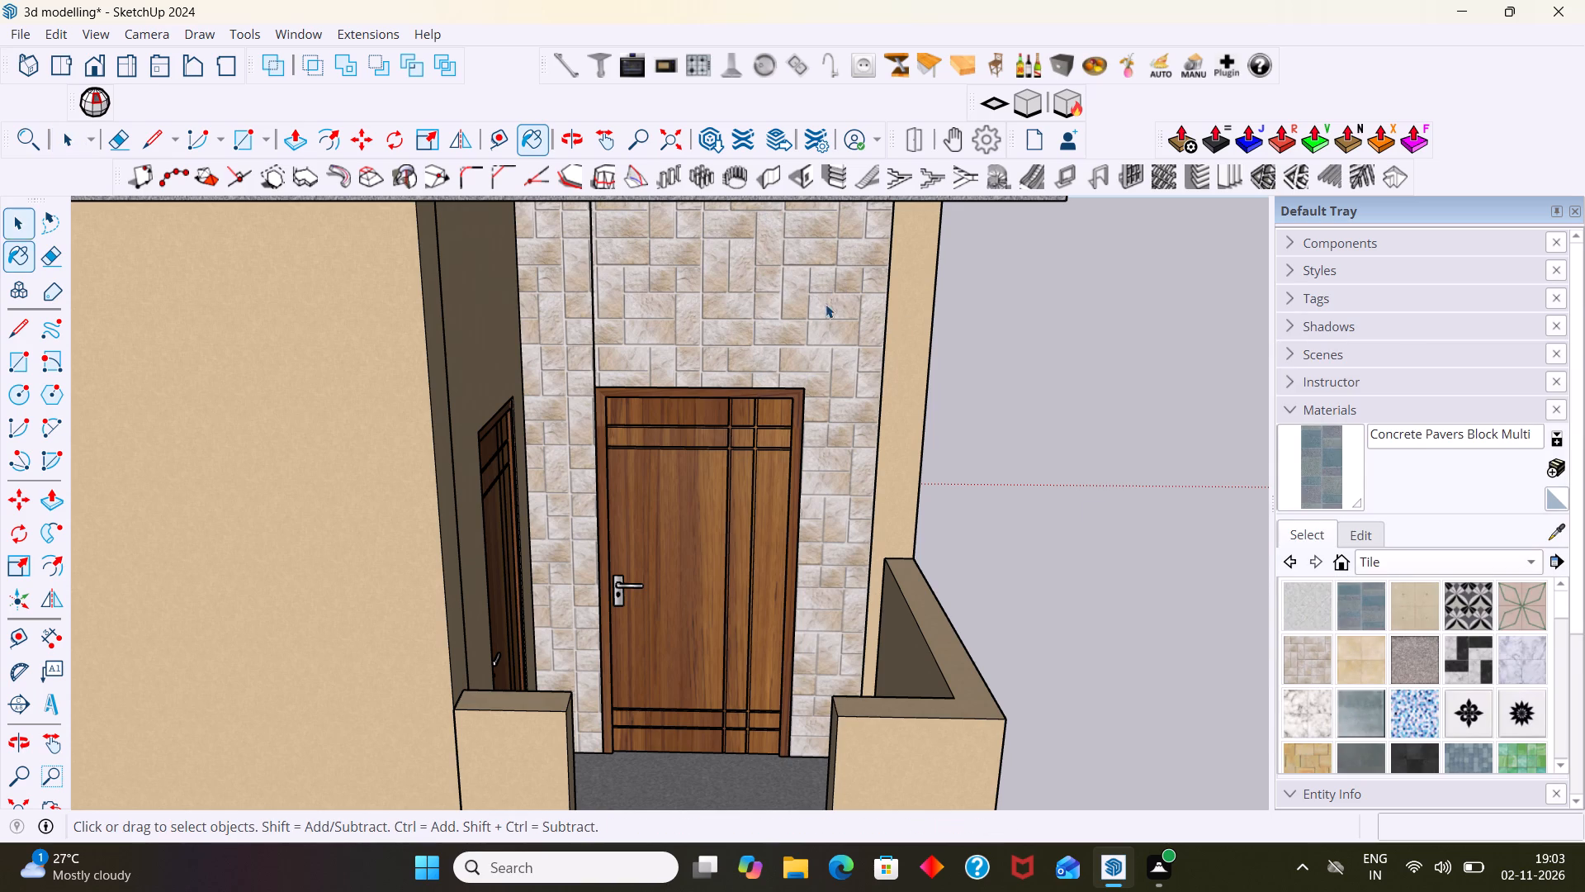
double_click(814, 307)
click(812, 308)
click(1309, 451)
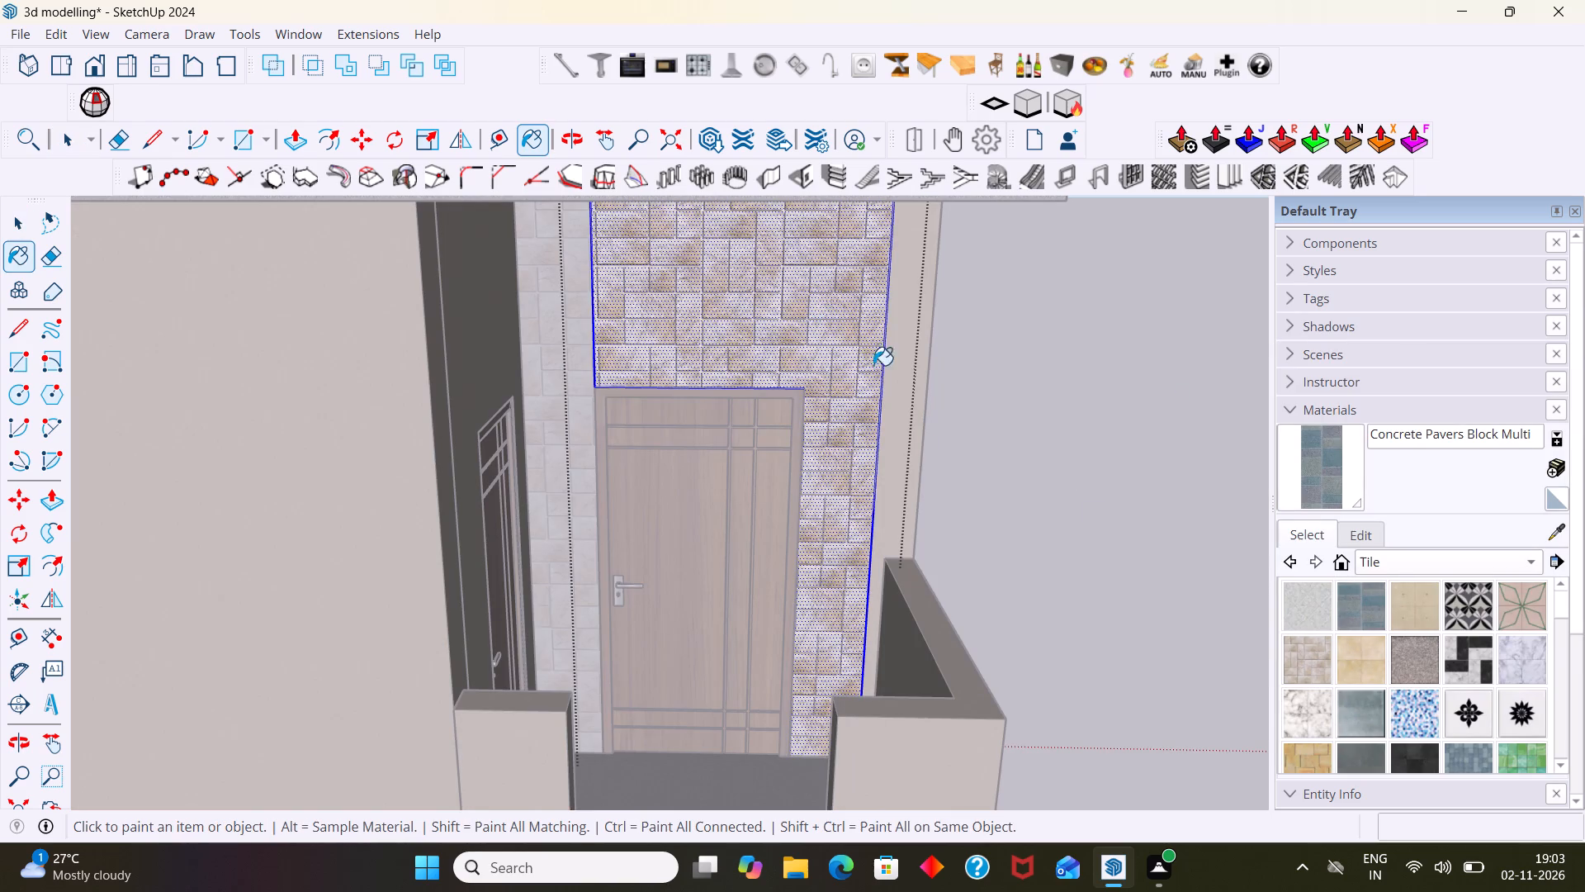
click(775, 291)
Apply Concrete Pavers Block Multi to the narrow stone-tiled wall strip between the two porch doors.
scroll(713, 339, up, 4)
click(499, 363)
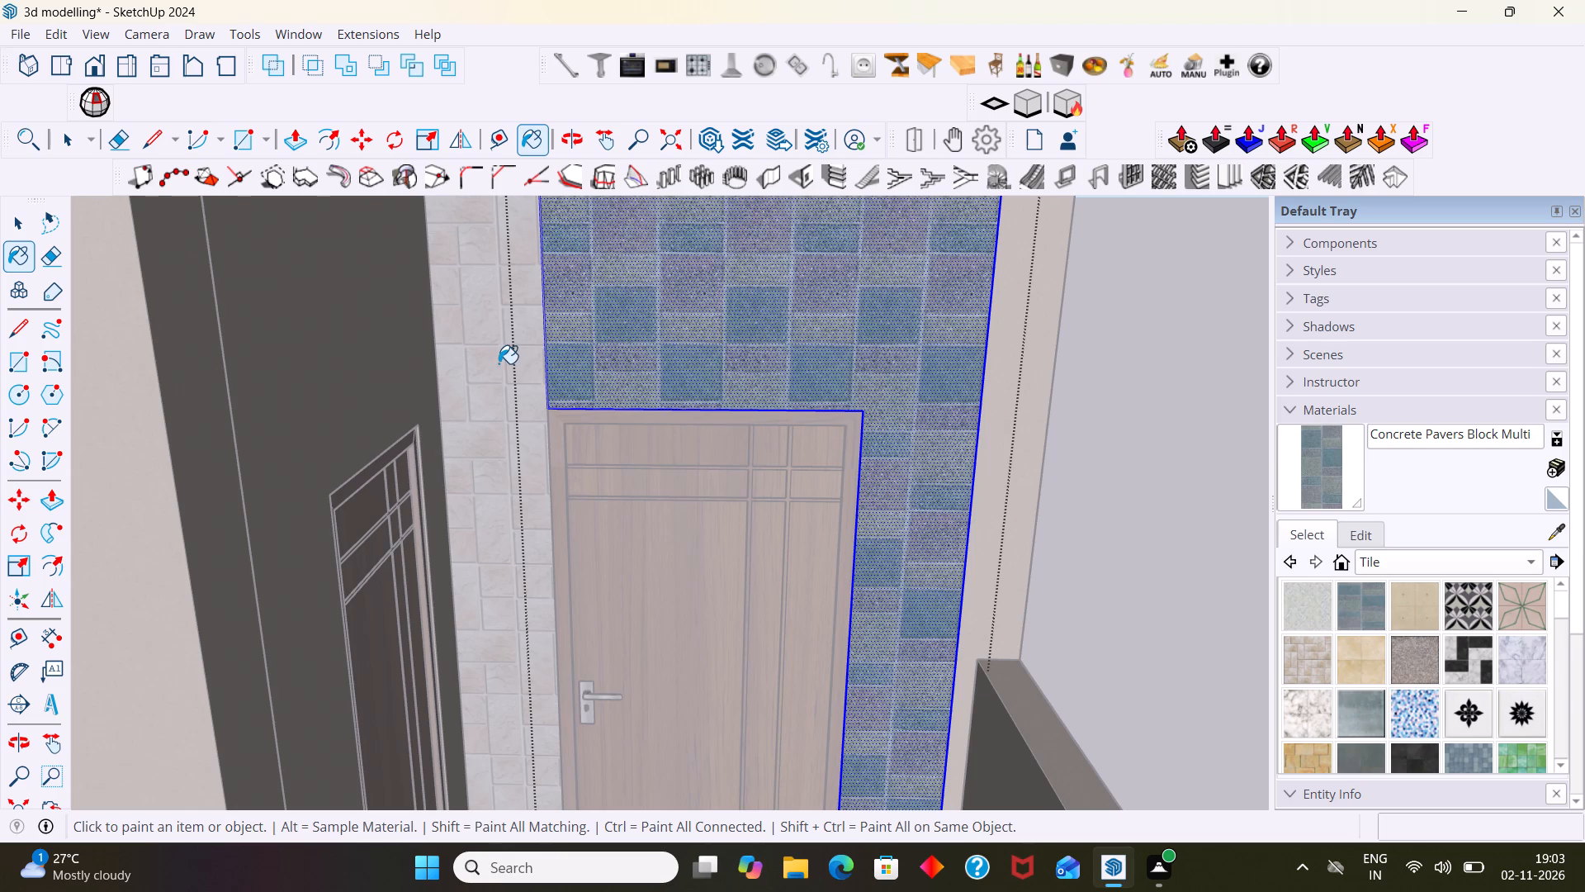
key(space)
click(502, 369)
click(502, 369)
click(504, 369)
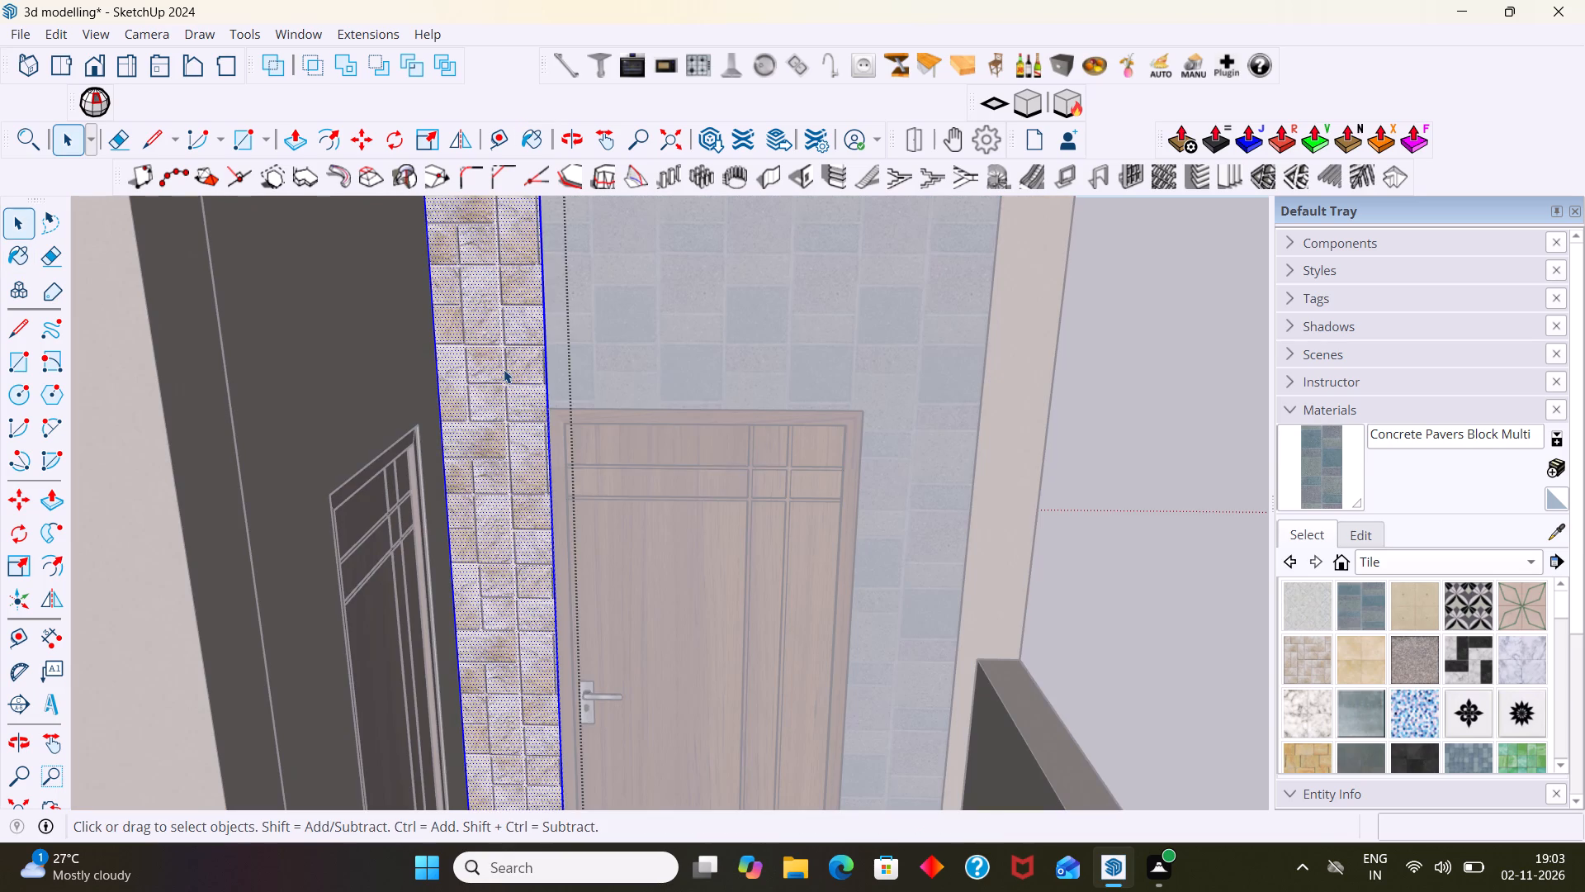
click(1303, 474)
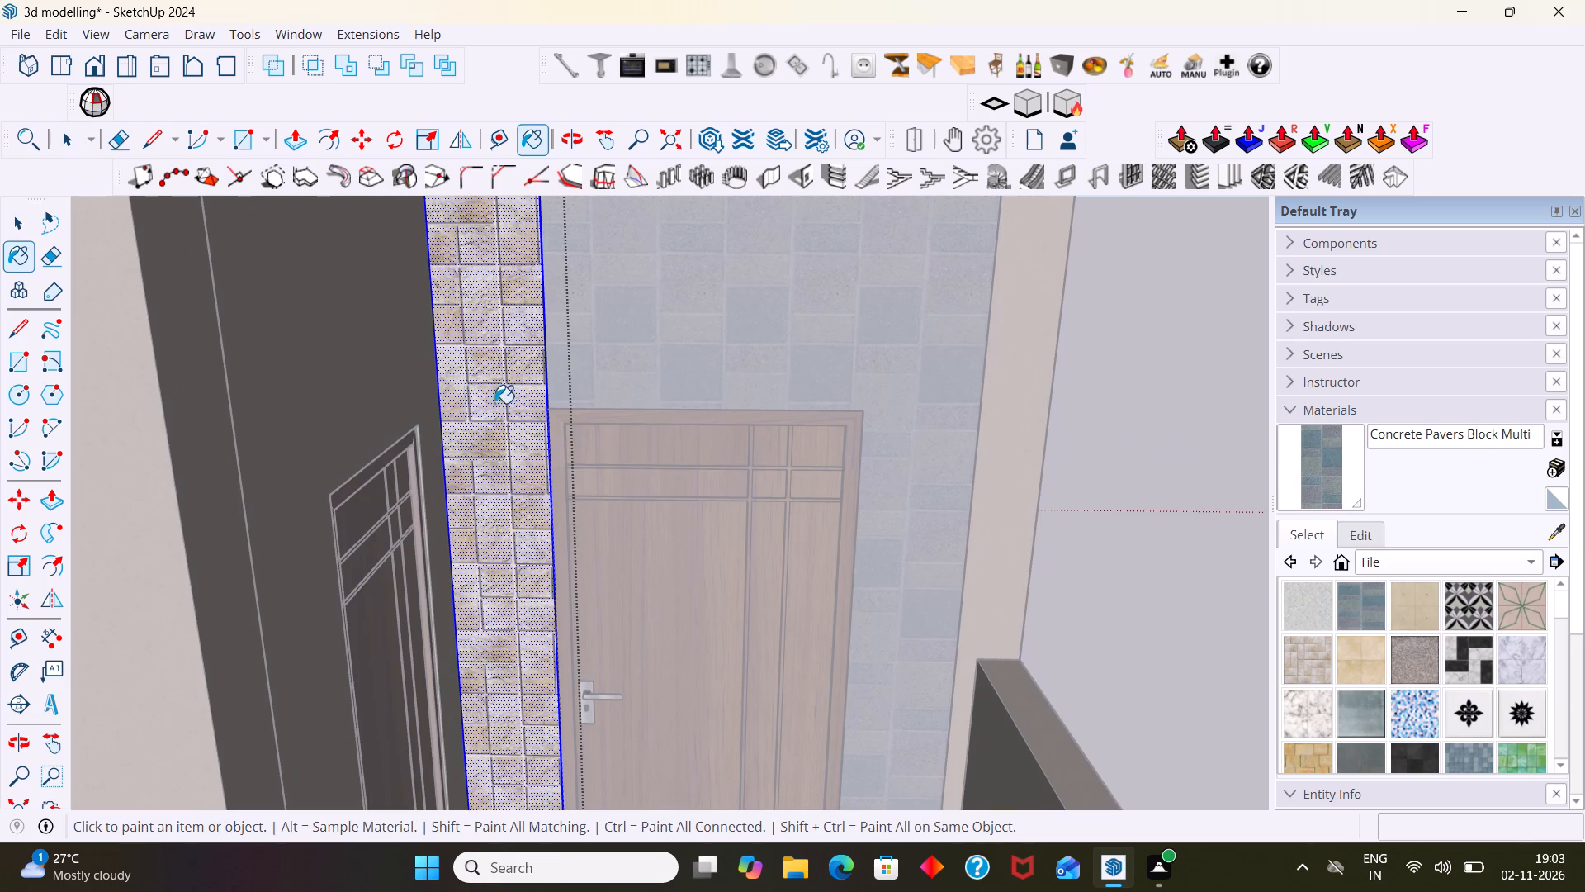
click(494, 403)
key(space)
click(1364, 470)
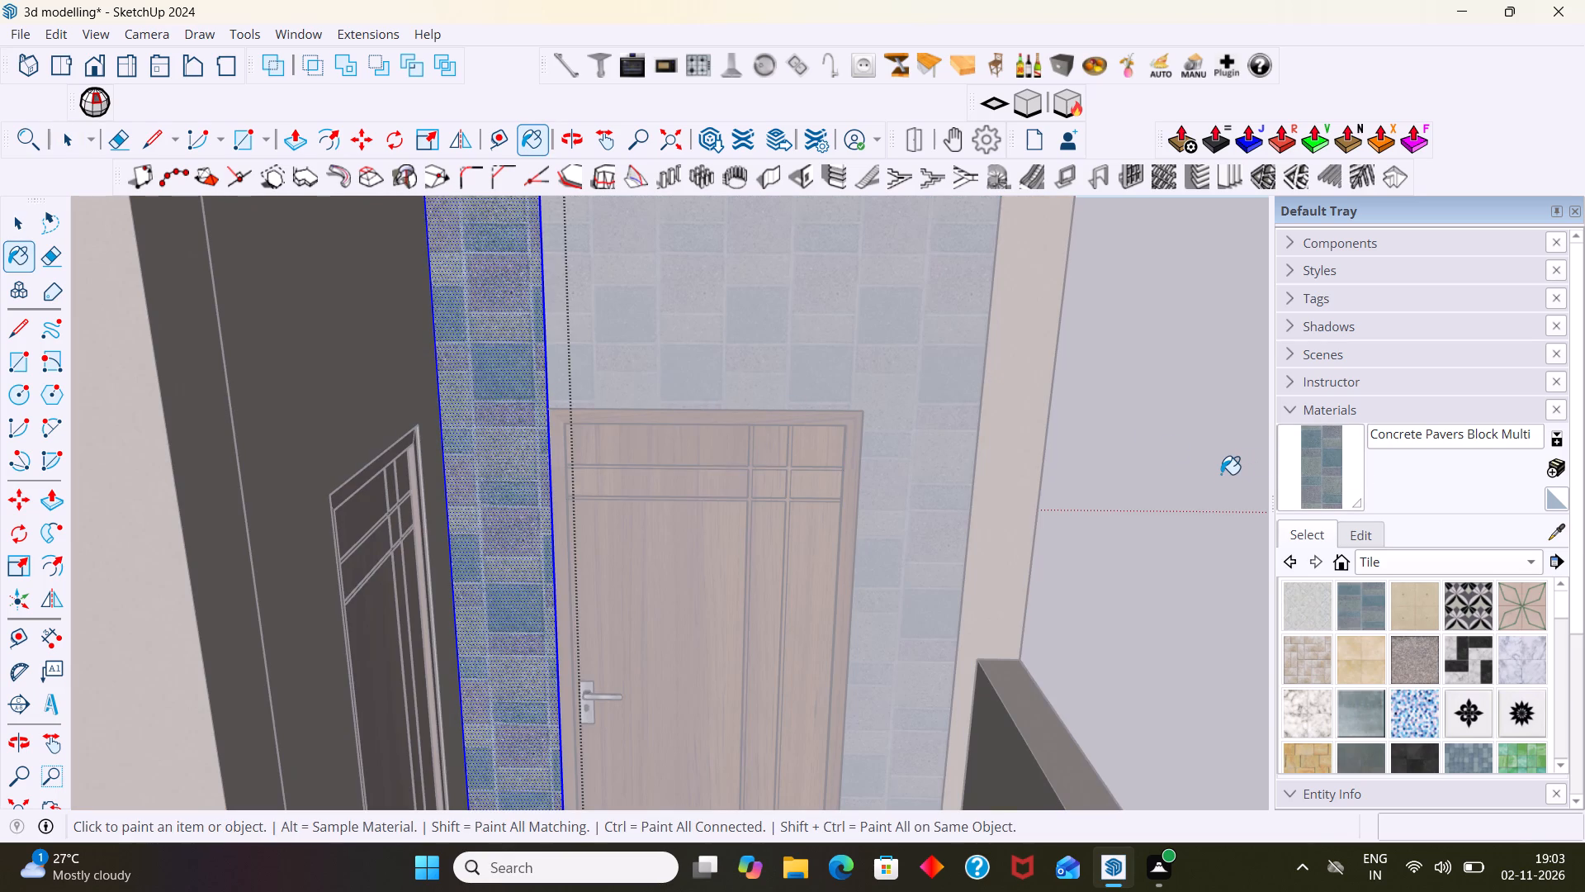
key(Escape)
click(1207, 483)
key(space)
click(1204, 491)
Examine the new tile around the front-facing door from several angles against the painted porch walls.
scroll(1204, 489, down, 8)
middle_drag(1190, 495, 1076, 463)
scroll(948, 498, up, 5)
middle_drag(910, 517, 869, 559)
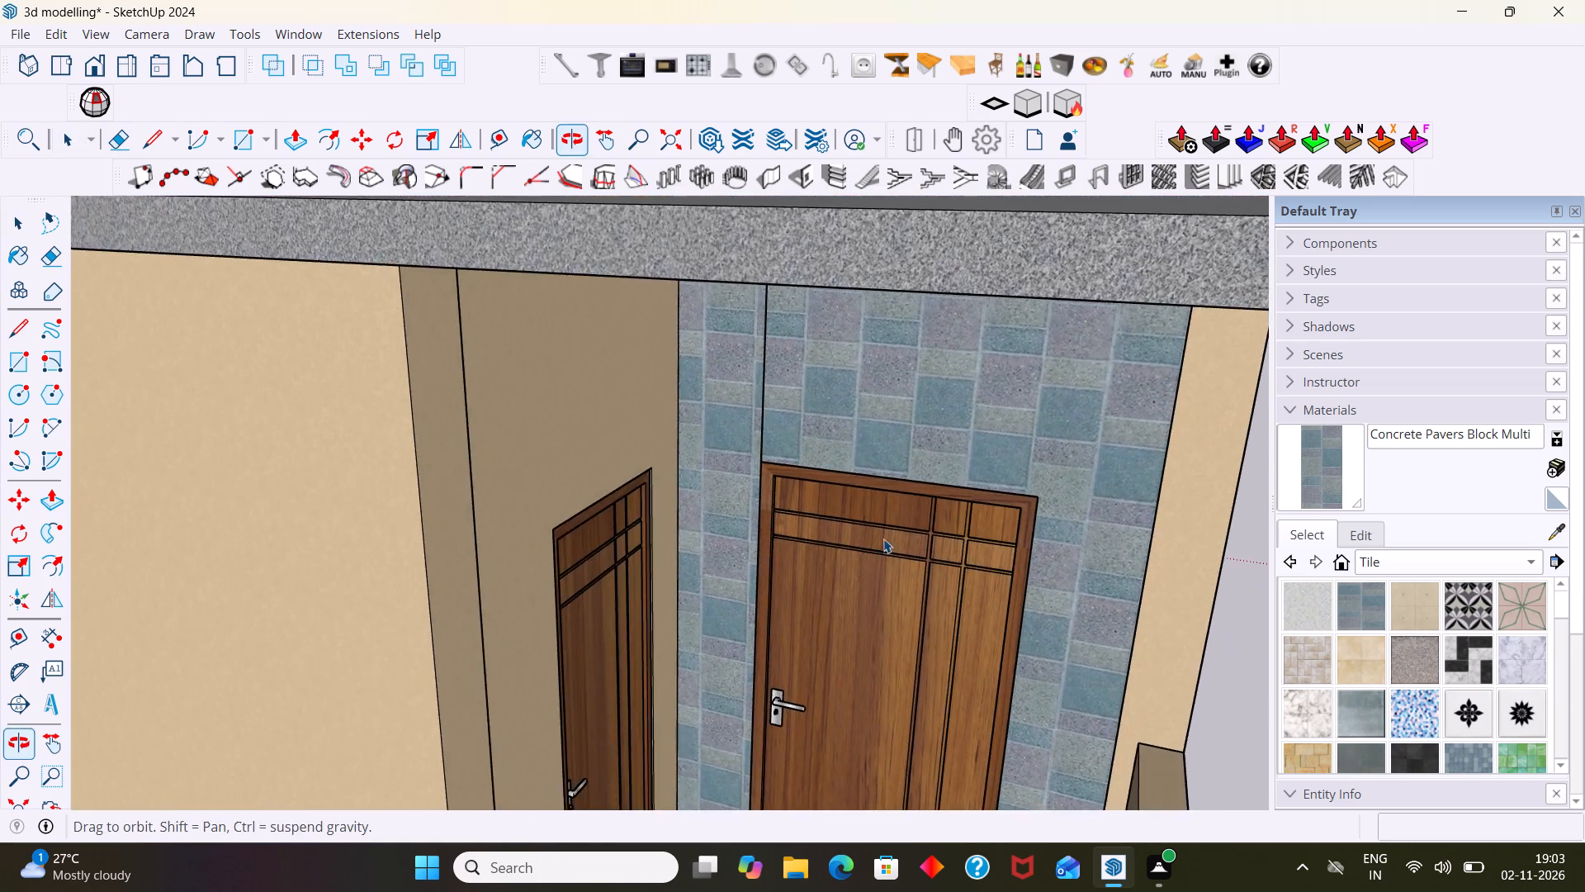
scroll(883, 536, down, 6)
middle_drag(986, 572, 998, 576)
shift+middle_drag(998, 563, 756, 424)
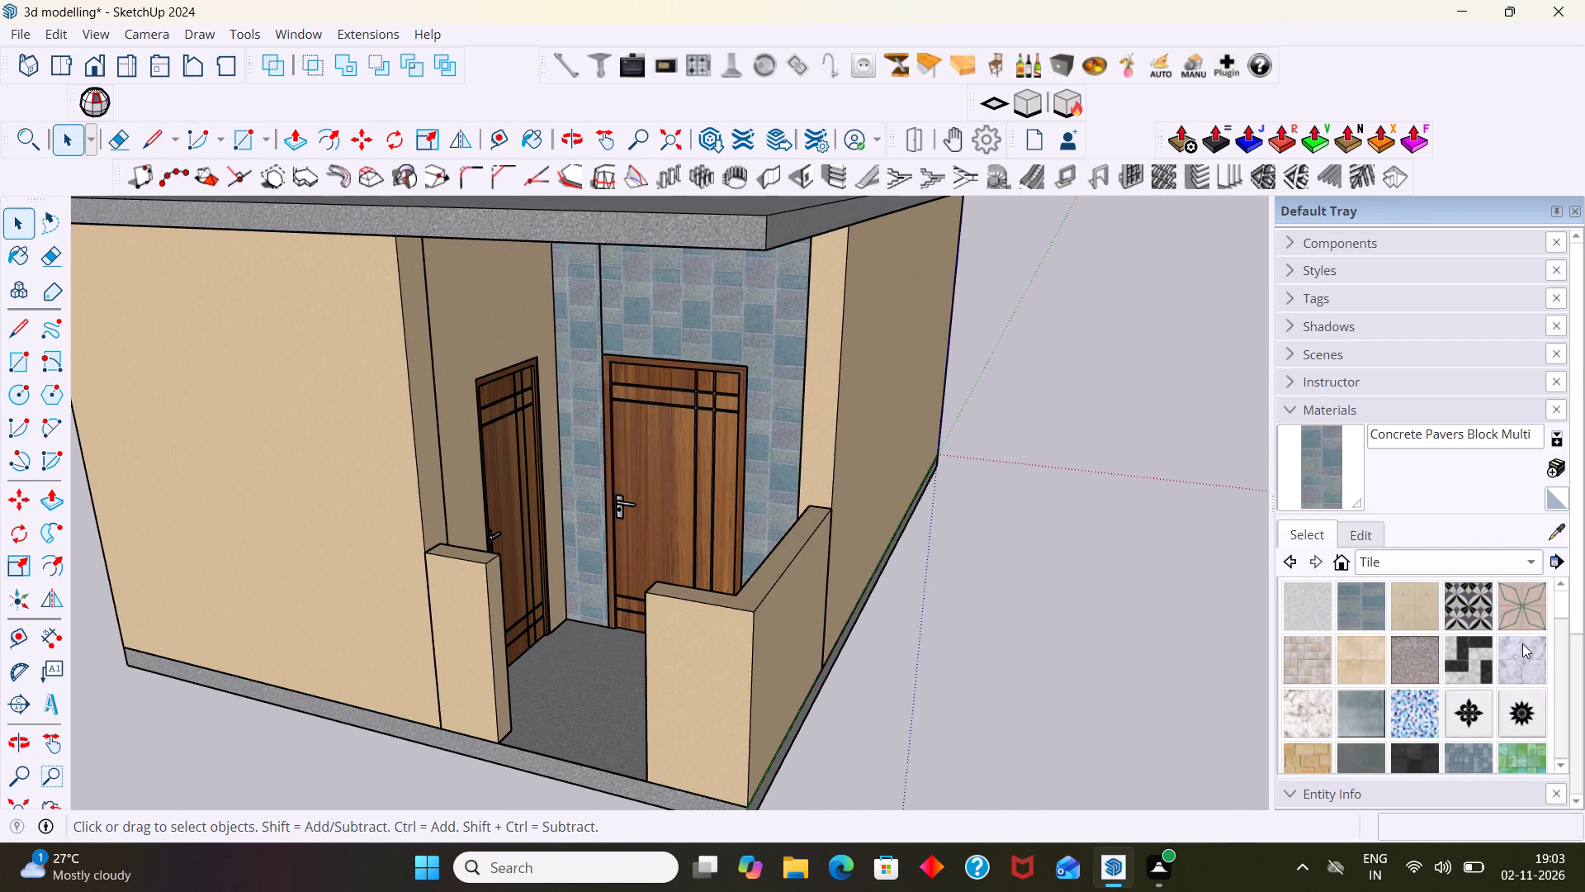
scroll(1493, 691, down, 2)
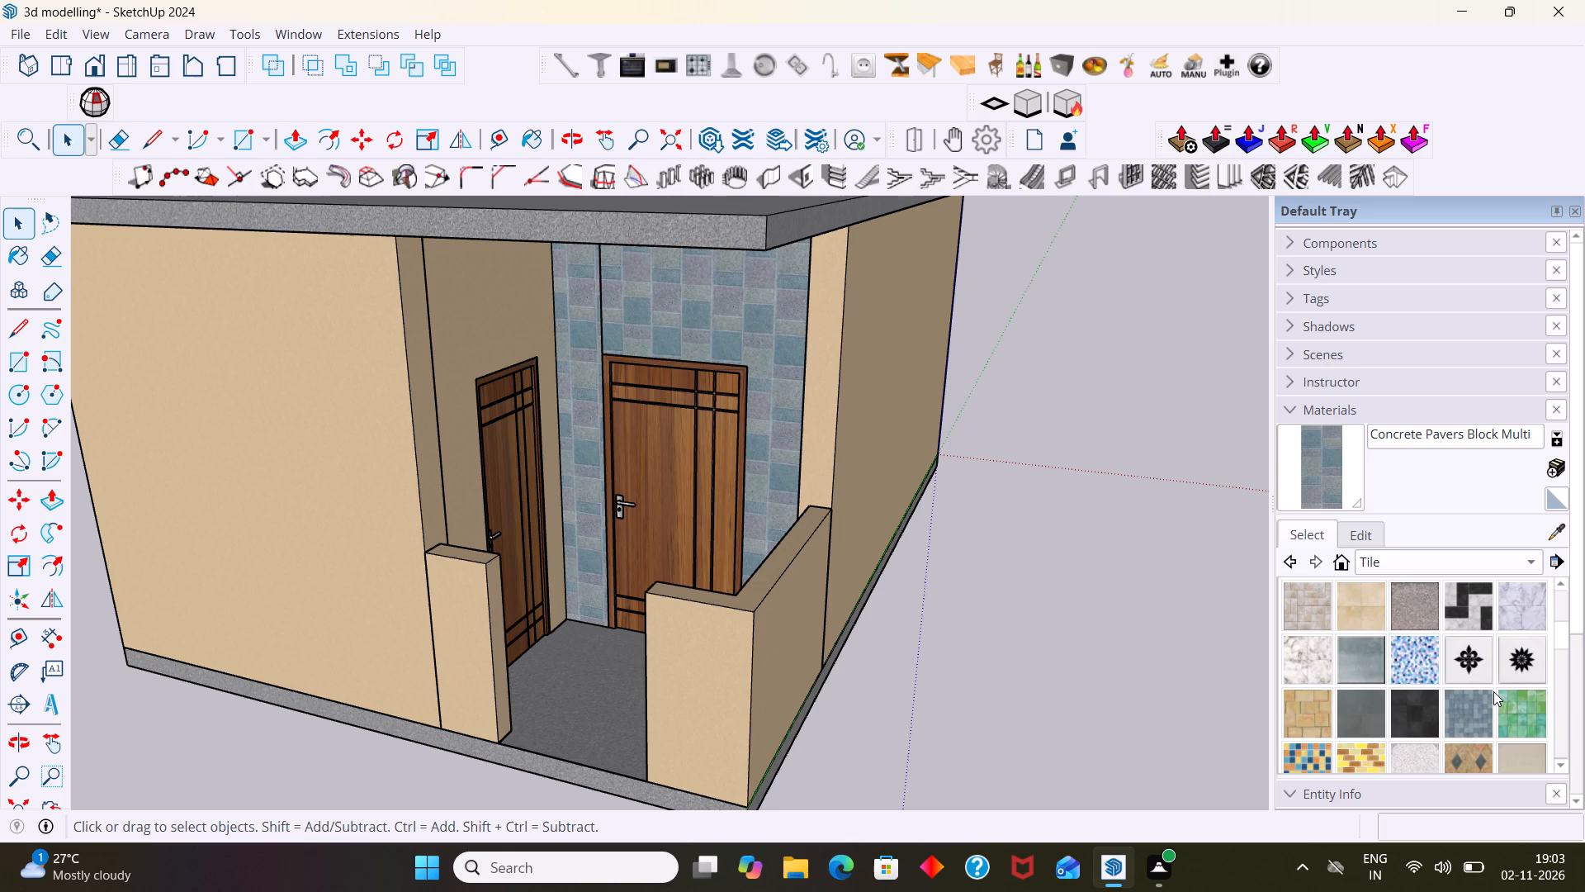
scroll(1493, 691, up, 2)
scroll(768, 488, up, 3)
middle_drag(792, 481, 912, 576)
scroll(910, 592, up, 3)
middle_drag(810, 490, 731, 368)
scroll(756, 398, down, 6)
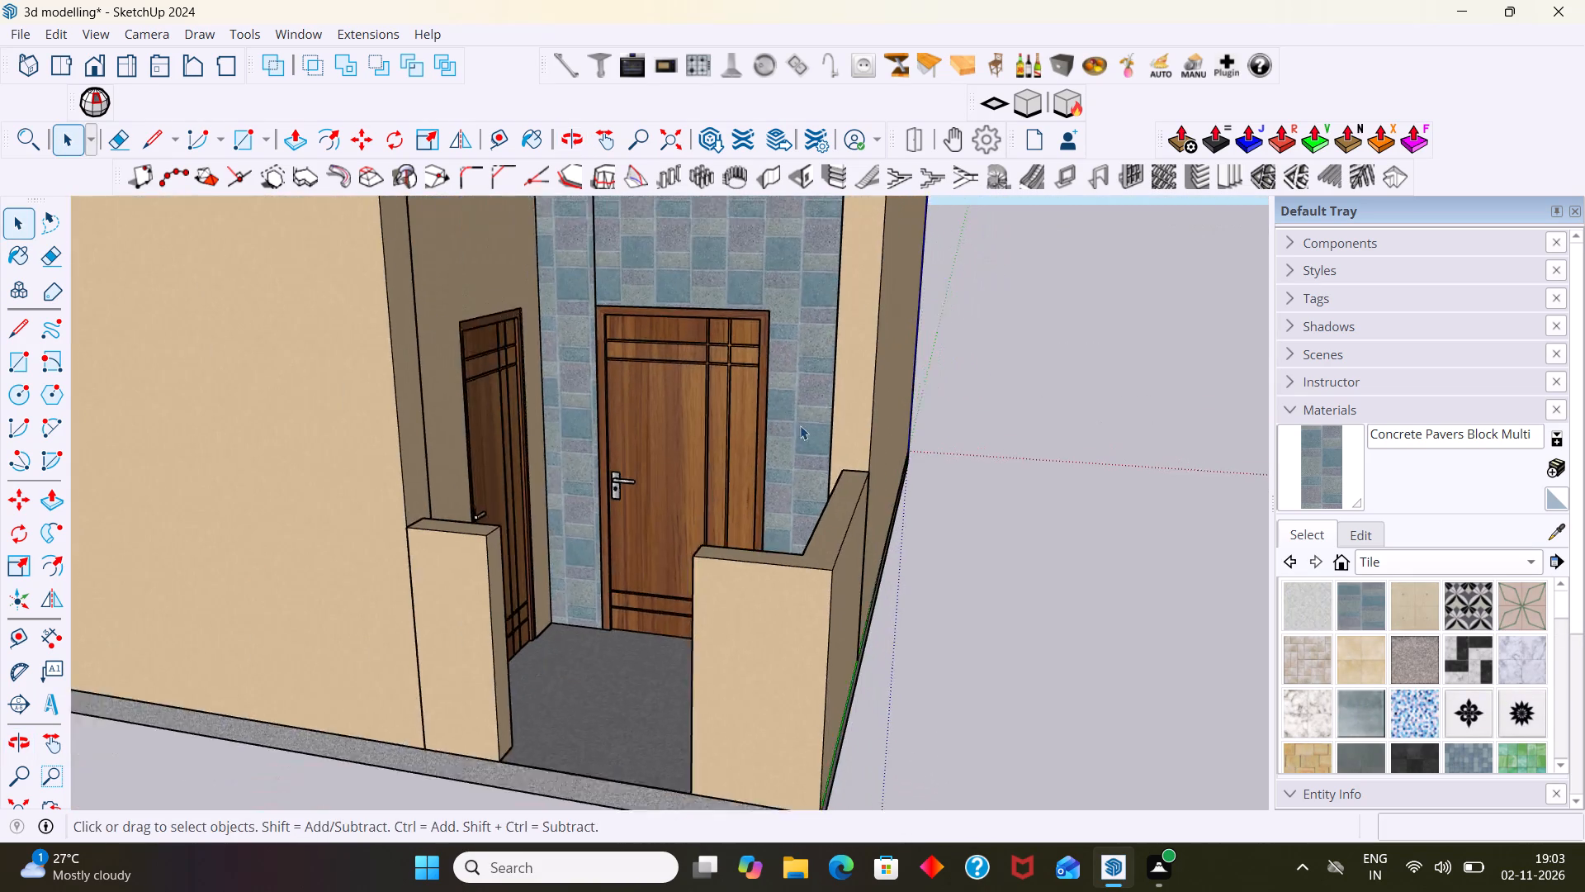
scroll(800, 425, down, 1)
middle_drag(806, 438, 674, 405)
scroll(674, 404, down, 2)
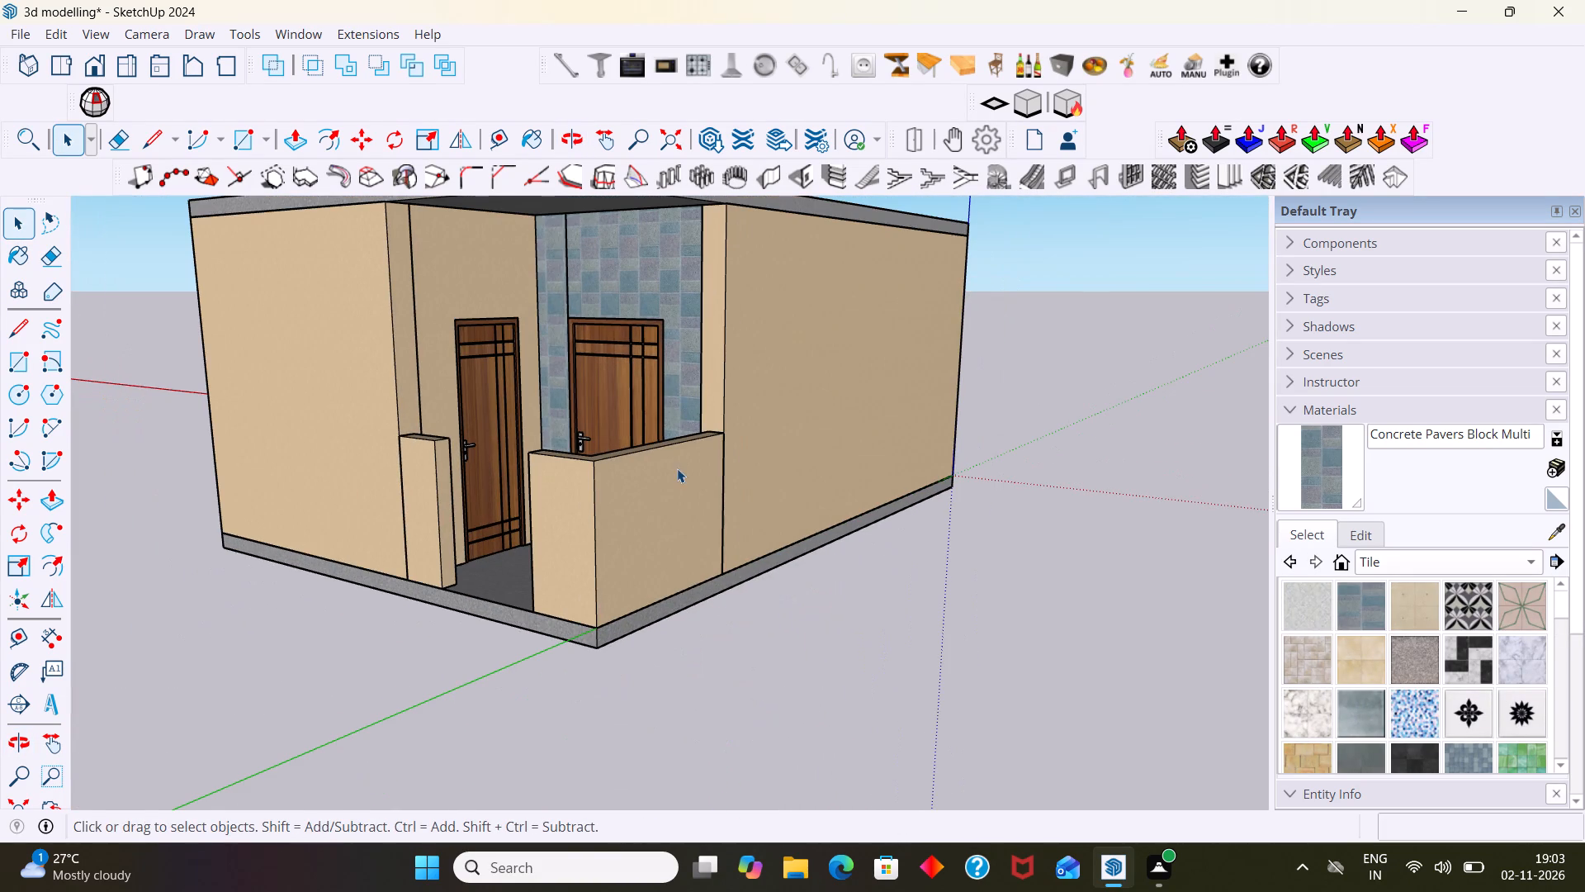
middle_drag(677, 468, 679, 543)
scroll(550, 497, up, 2)
middle_drag(507, 534, 380, 552)
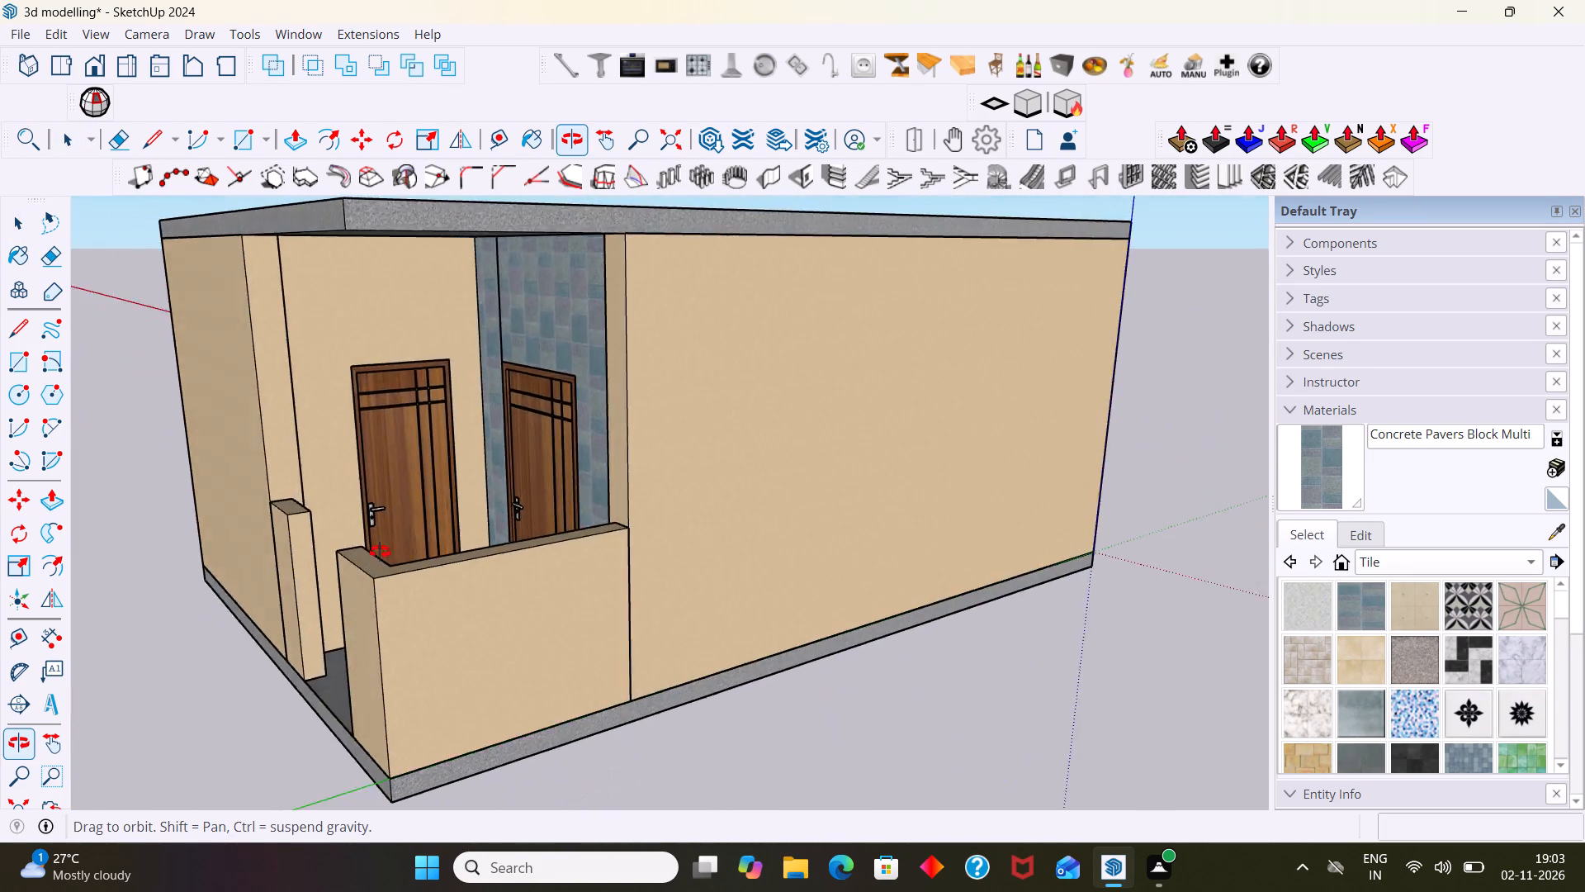
Examine the house exterior from all sides, including the windows, the vent and the rear door.
middle_drag(380, 552, 391, 530)
scroll(532, 516, down, 8)
middle_drag(541, 499, 1229, 520)
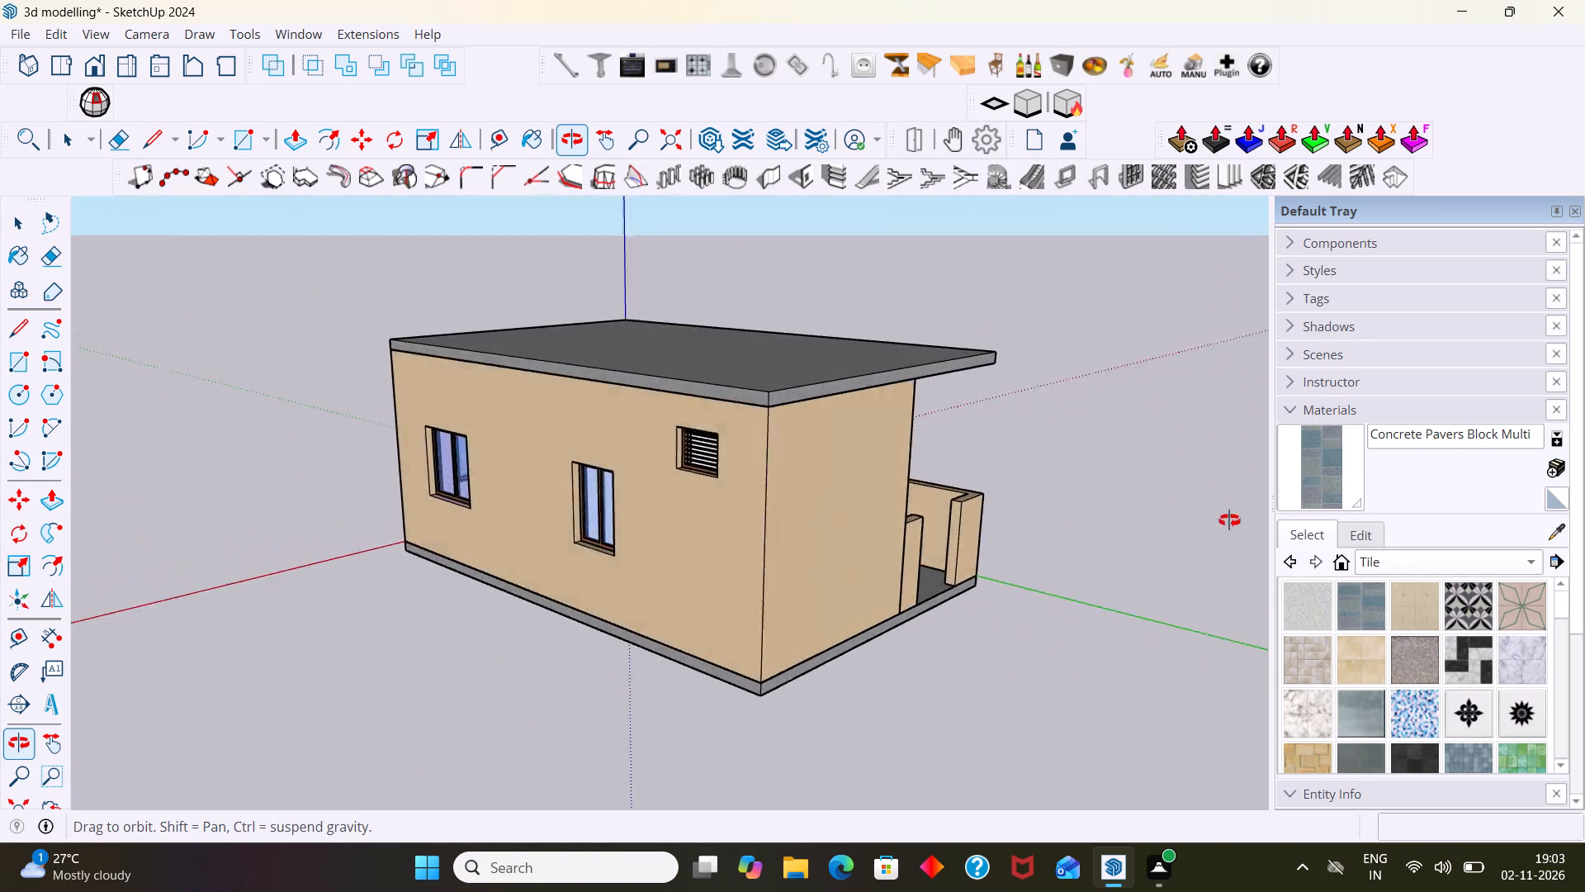
middle_drag(1229, 520, 1512, 510)
middle_drag(740, 524, 1185, 562)
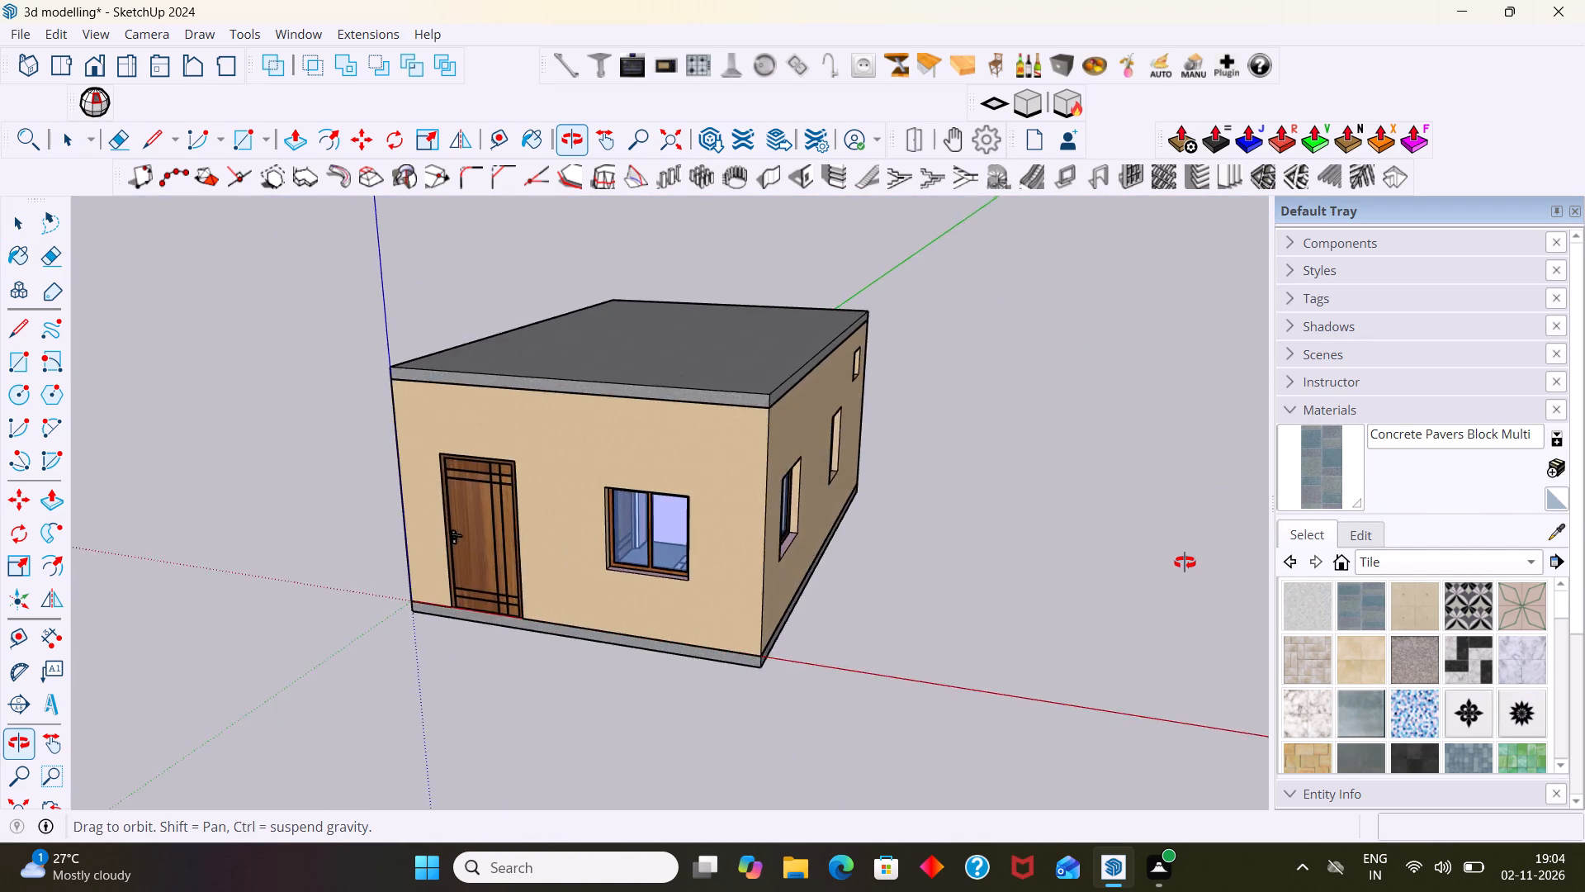
middle_drag(1185, 562, 766, 495)
scroll(782, 454, up, 3)
middle_drag(804, 491, 803, 562)
scroll(796, 536, down, 5)
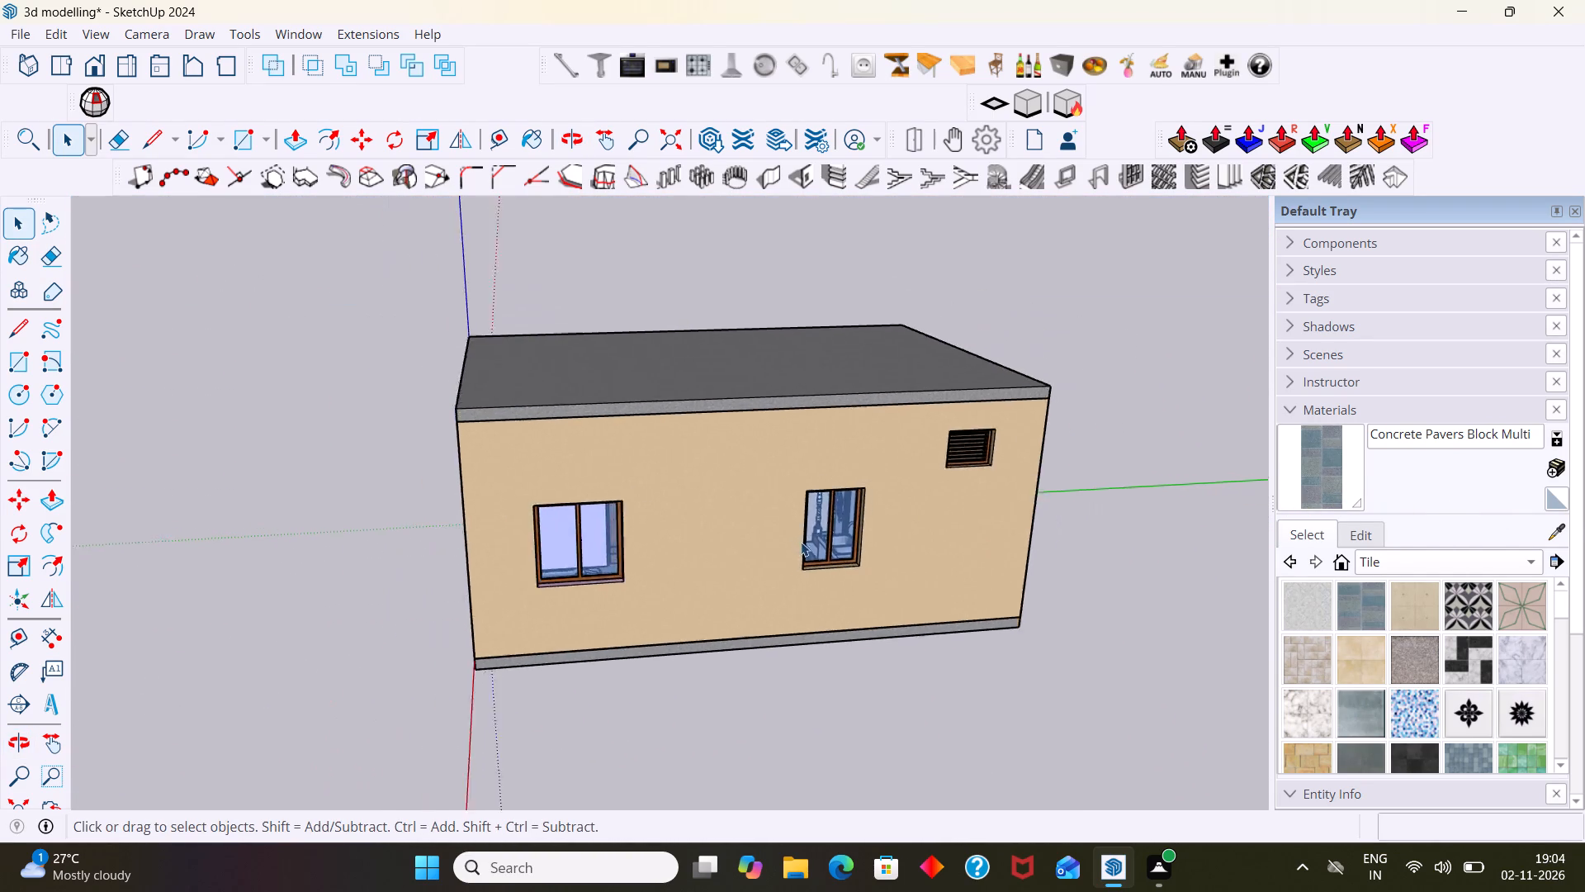
scroll(801, 542, down, 5)
middle_drag(691, 557, 828, 579)
scroll(695, 583, up, 5)
middle_drag(709, 600, 718, 632)
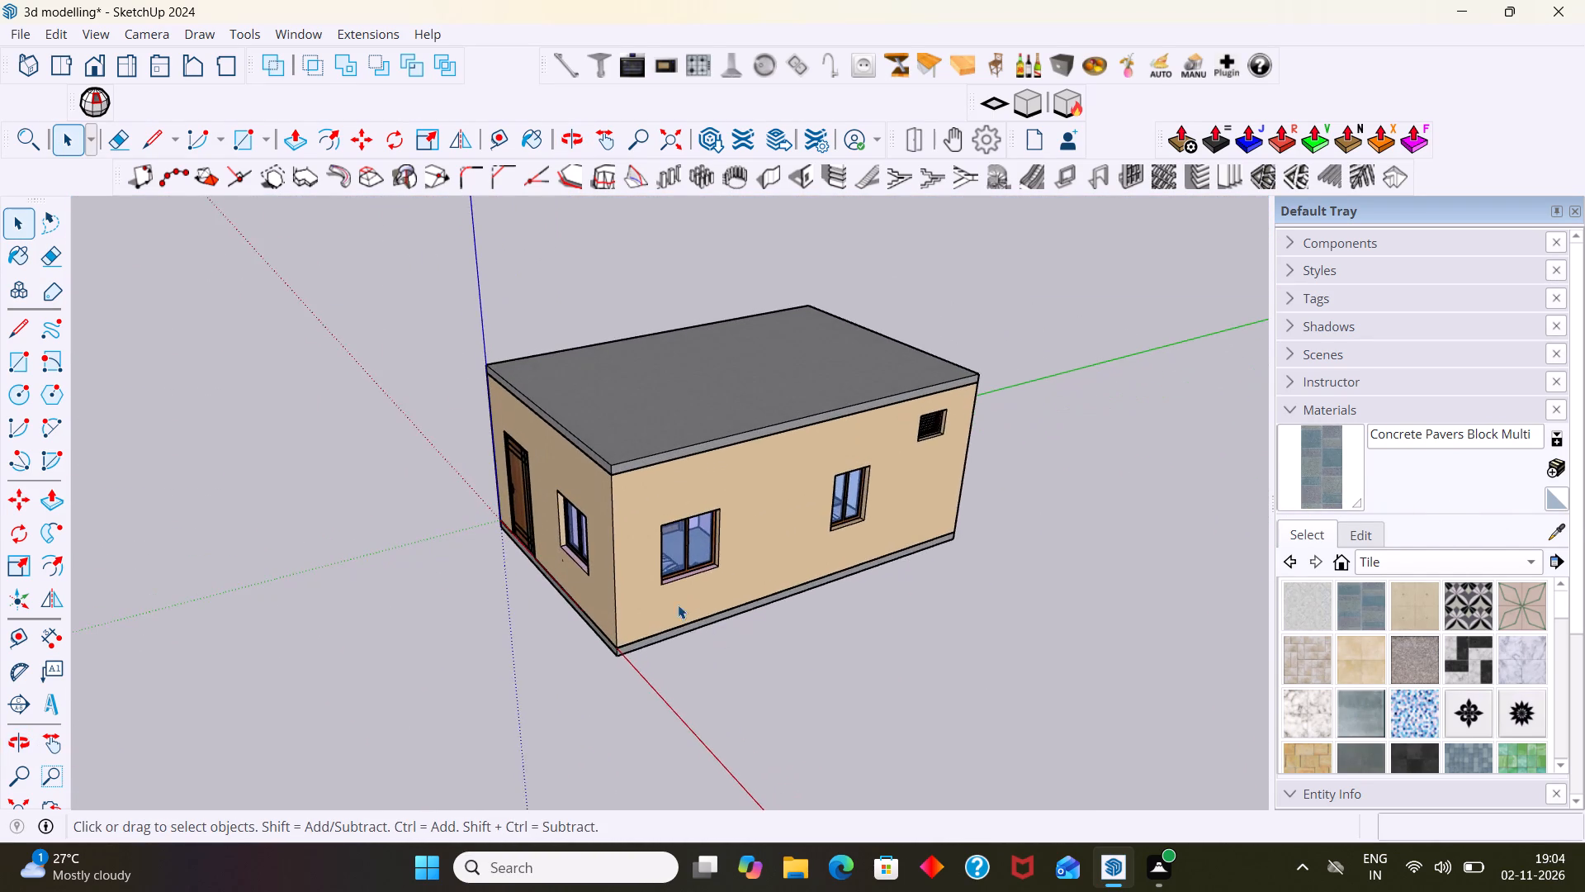
scroll(652, 559, up, 6)
middle_drag(666, 568, 979, 517)
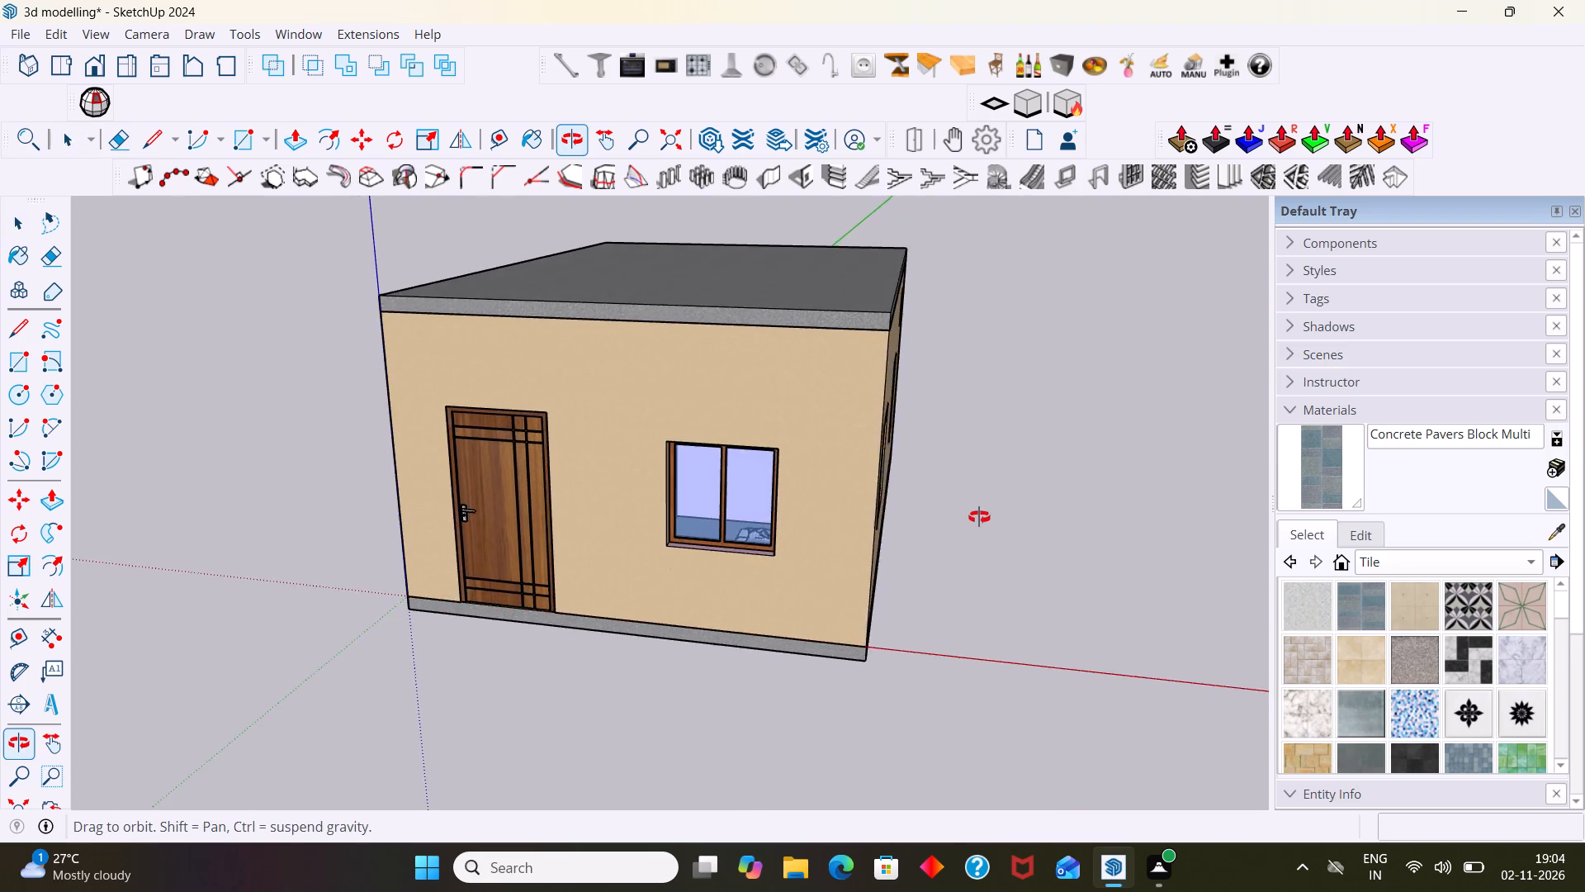
middle_drag(979, 517, 816, 512)
scroll(675, 512, down, 4)
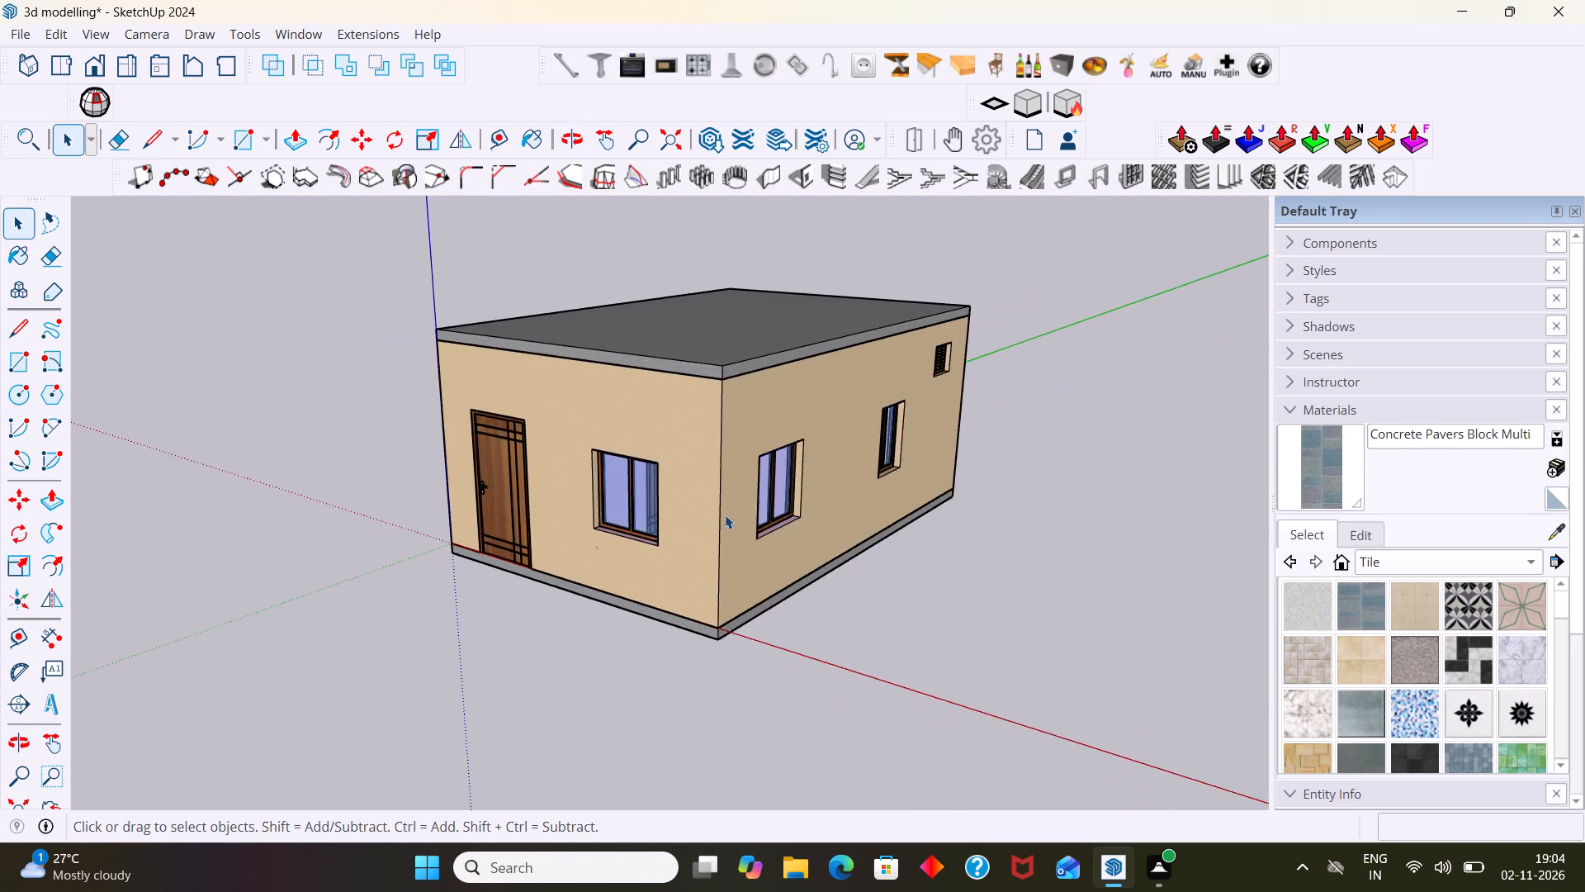
middle_drag(783, 468, 231, 467)
middle_drag(701, 423, 416, 429)
scroll(1020, 478, up, 3)
middle_drag(1034, 475, 743, 467)
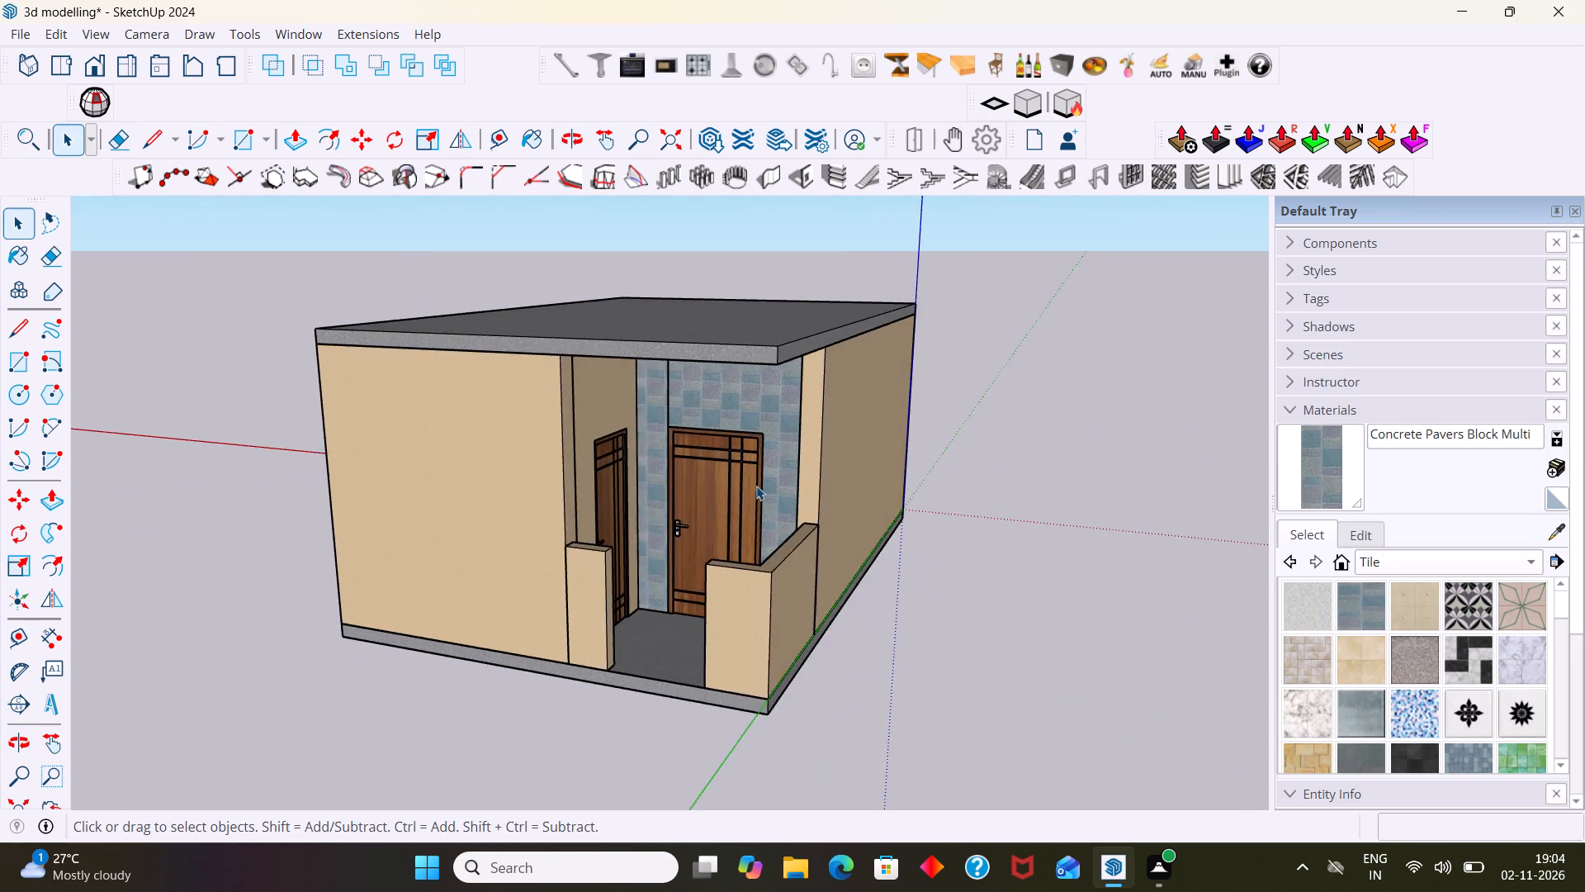
Examine the tiled porch corner from above and from a distance together with the roof slab.
scroll(764, 501, up, 4)
shift+middle_drag(747, 500, 666, 369)
middle_drag(710, 385, 707, 537)
scroll(712, 516, down, 2)
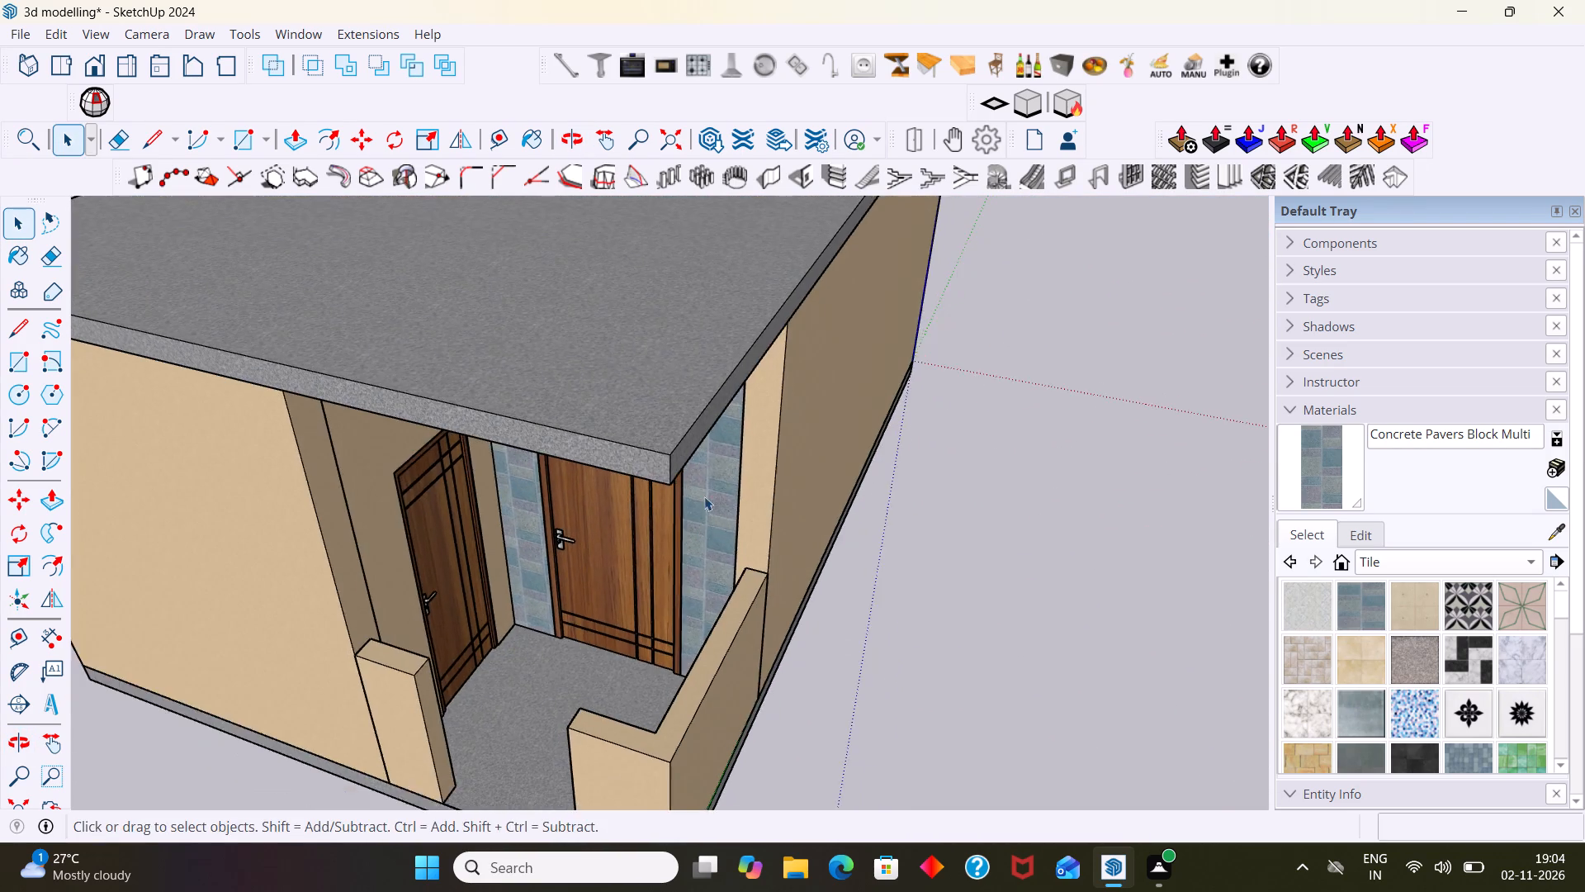
scroll(704, 496, down, 2)
middle_drag(702, 500, 641, 401)
scroll(655, 392, up, 2)
scroll(758, 425, down, 7)
scroll(588, 386, up, 3)
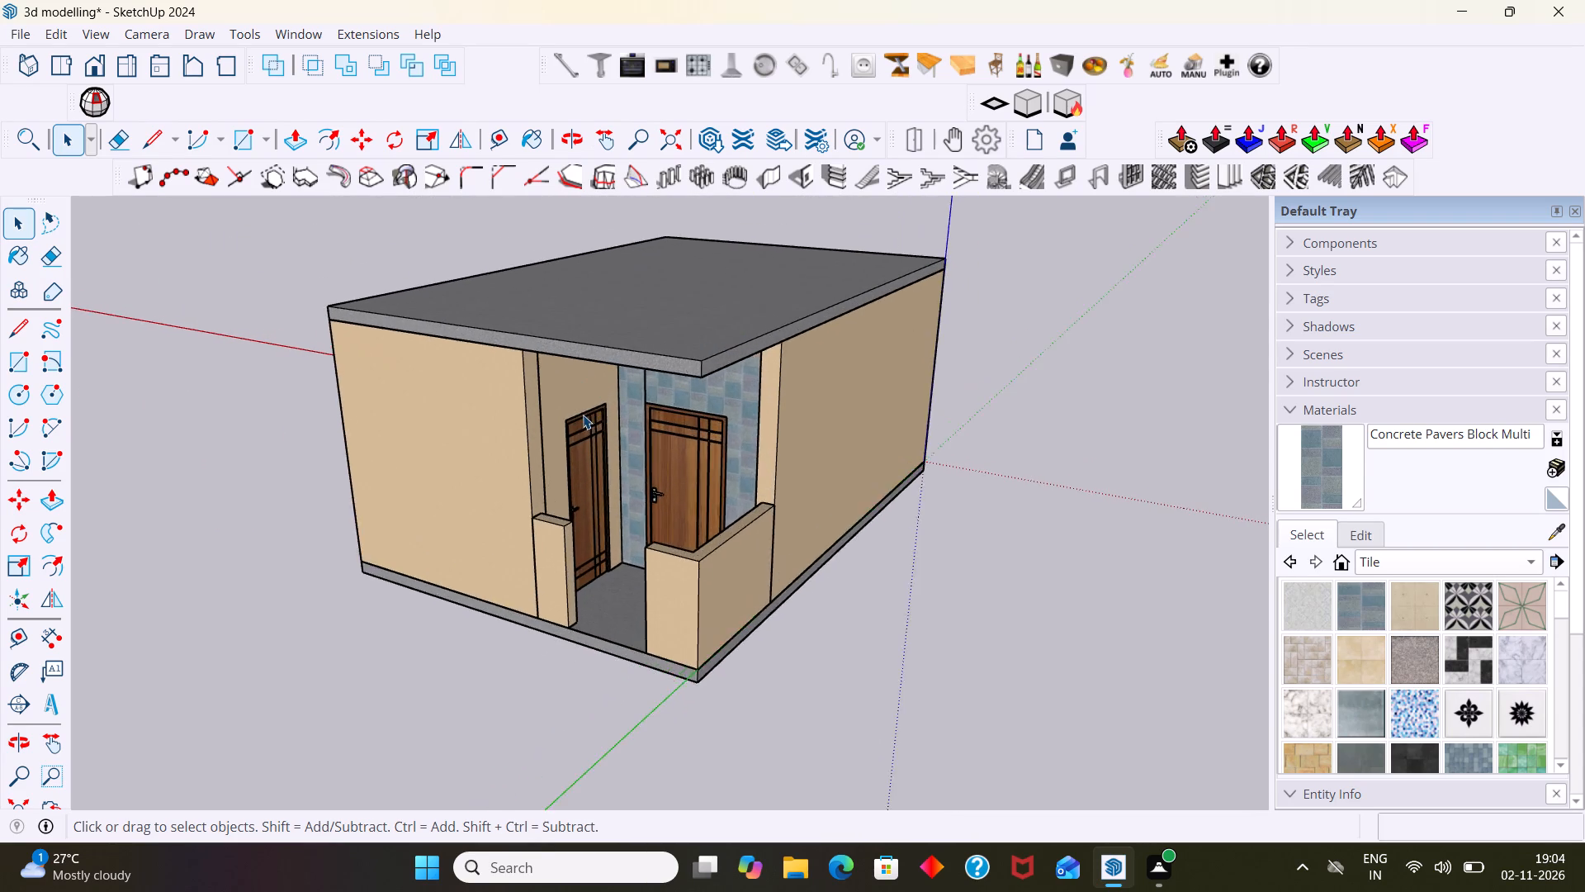
Delete the wooden side door from the porch wall adjoining the tiled wall.
scroll(583, 415, up, 3)
middle_drag(578, 432, 438, 362)
scroll(504, 387, up, 3)
scroll(523, 413, down, 6)
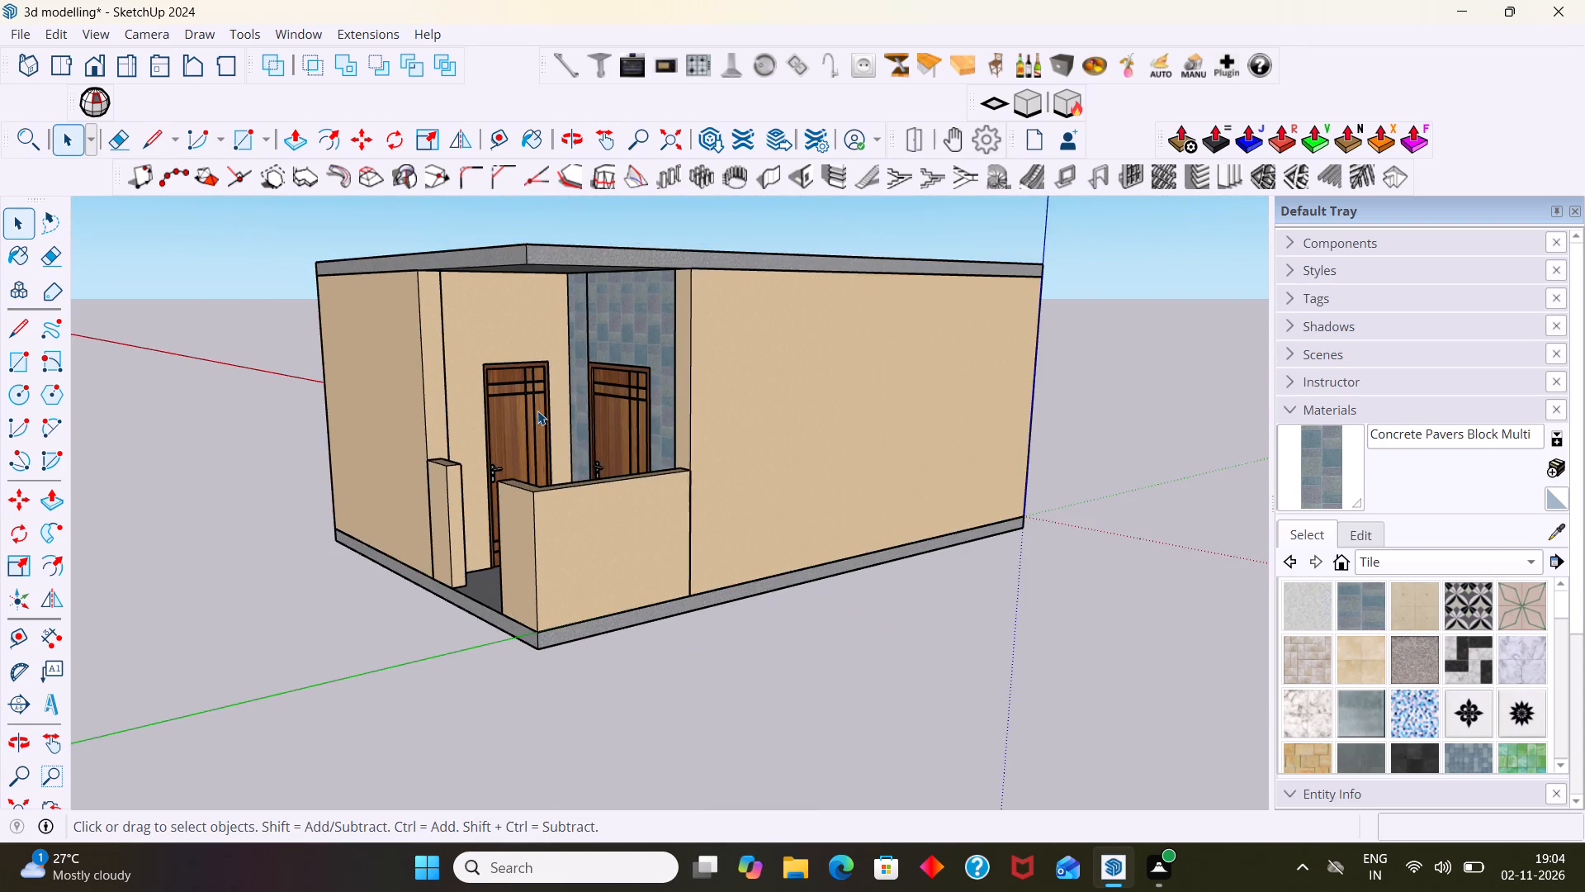
middle_drag(527, 477, 524, 515)
scroll(509, 478, up, 6)
click(521, 461)
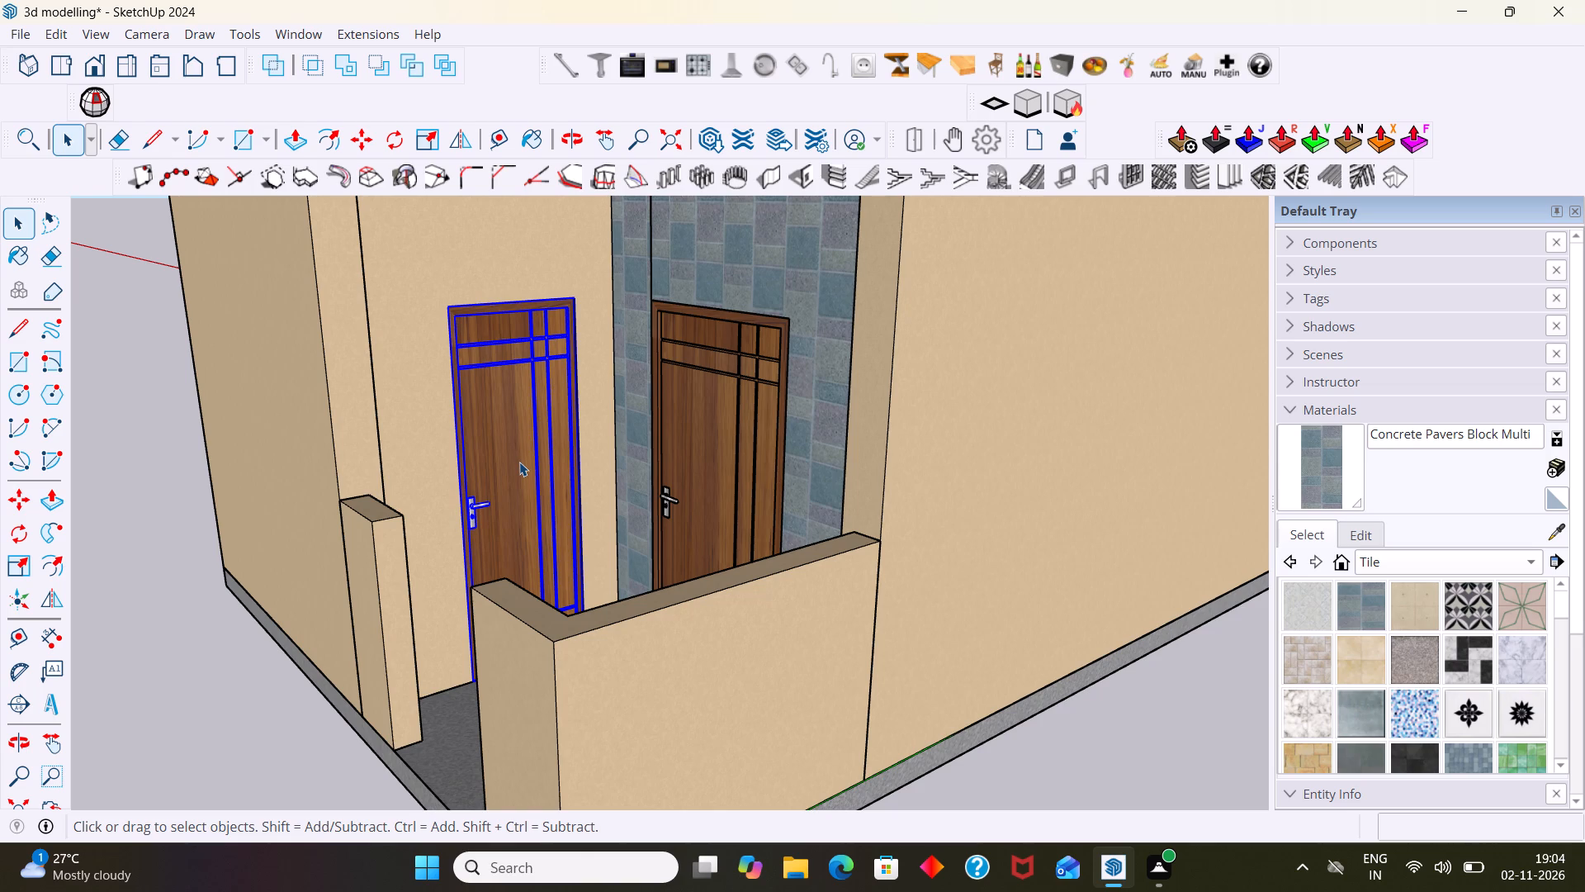
key(Delete)
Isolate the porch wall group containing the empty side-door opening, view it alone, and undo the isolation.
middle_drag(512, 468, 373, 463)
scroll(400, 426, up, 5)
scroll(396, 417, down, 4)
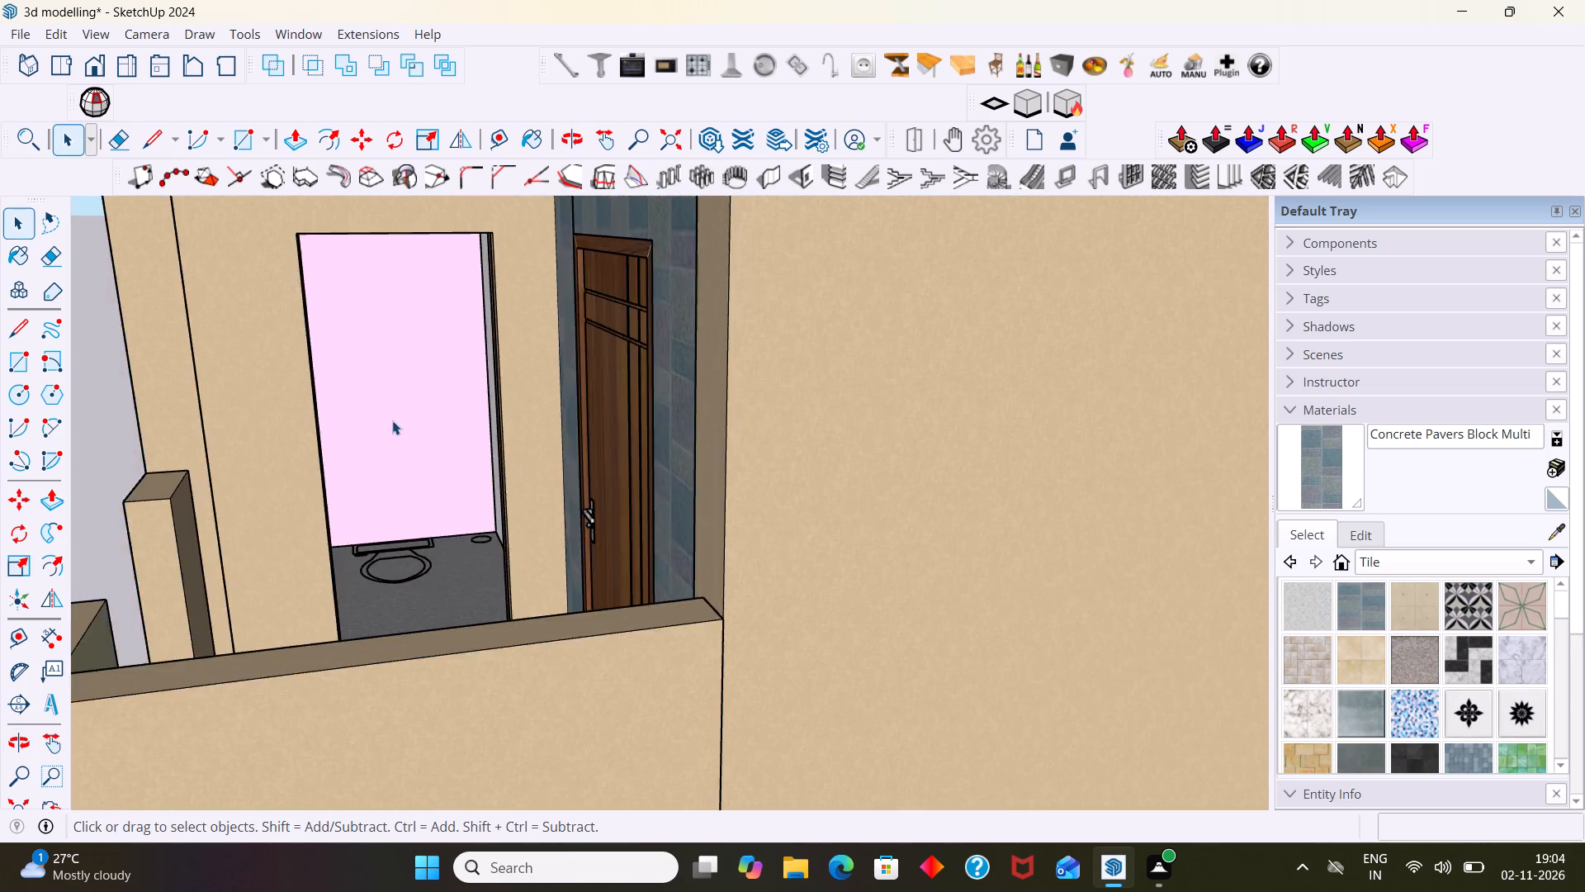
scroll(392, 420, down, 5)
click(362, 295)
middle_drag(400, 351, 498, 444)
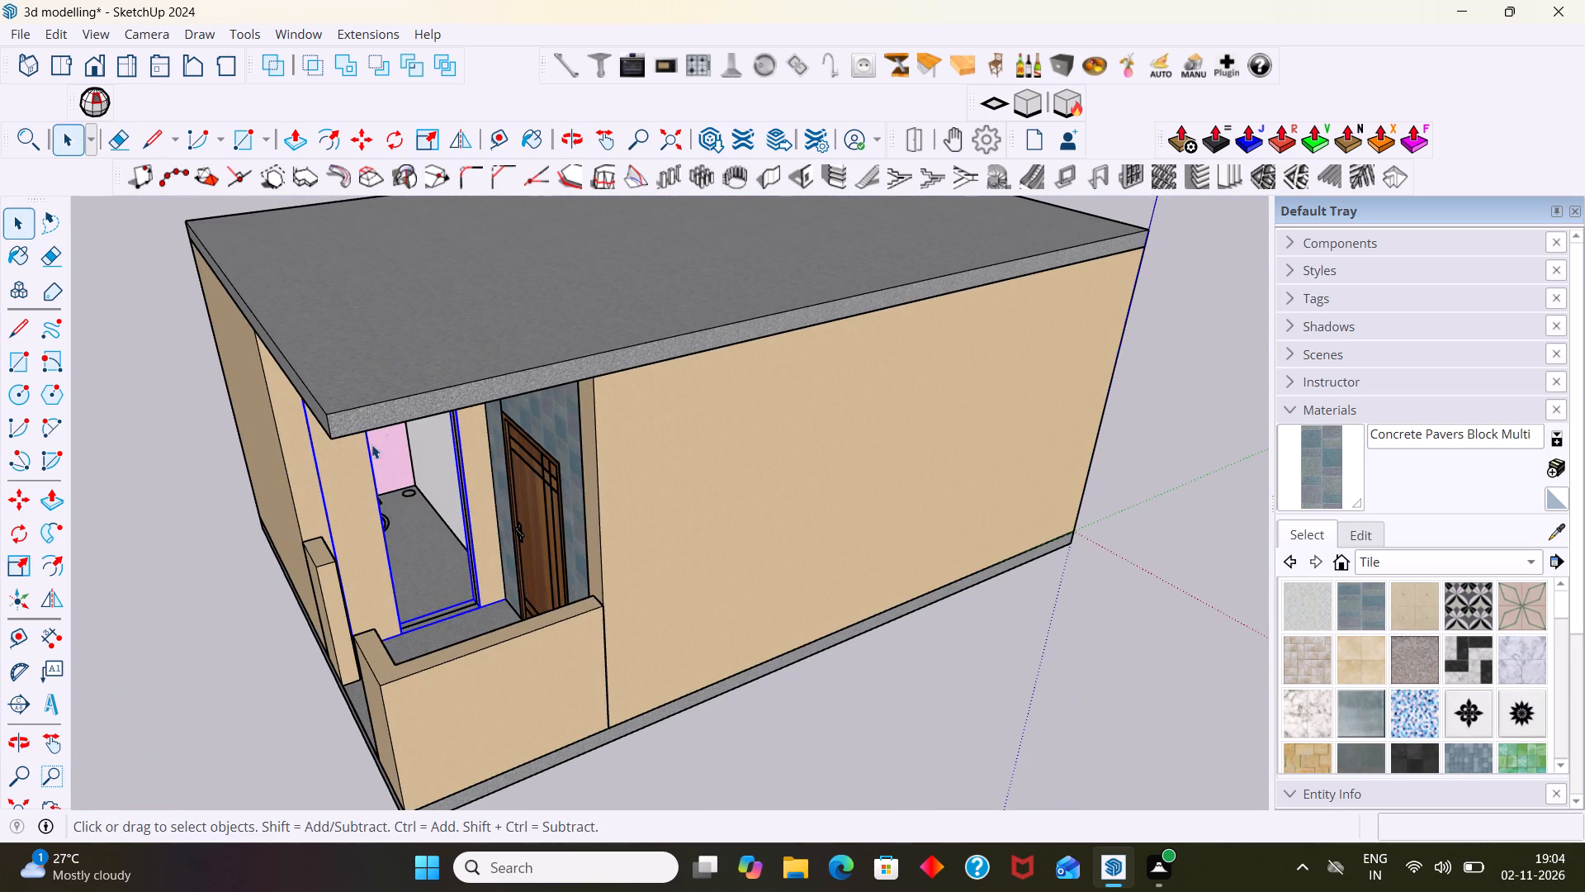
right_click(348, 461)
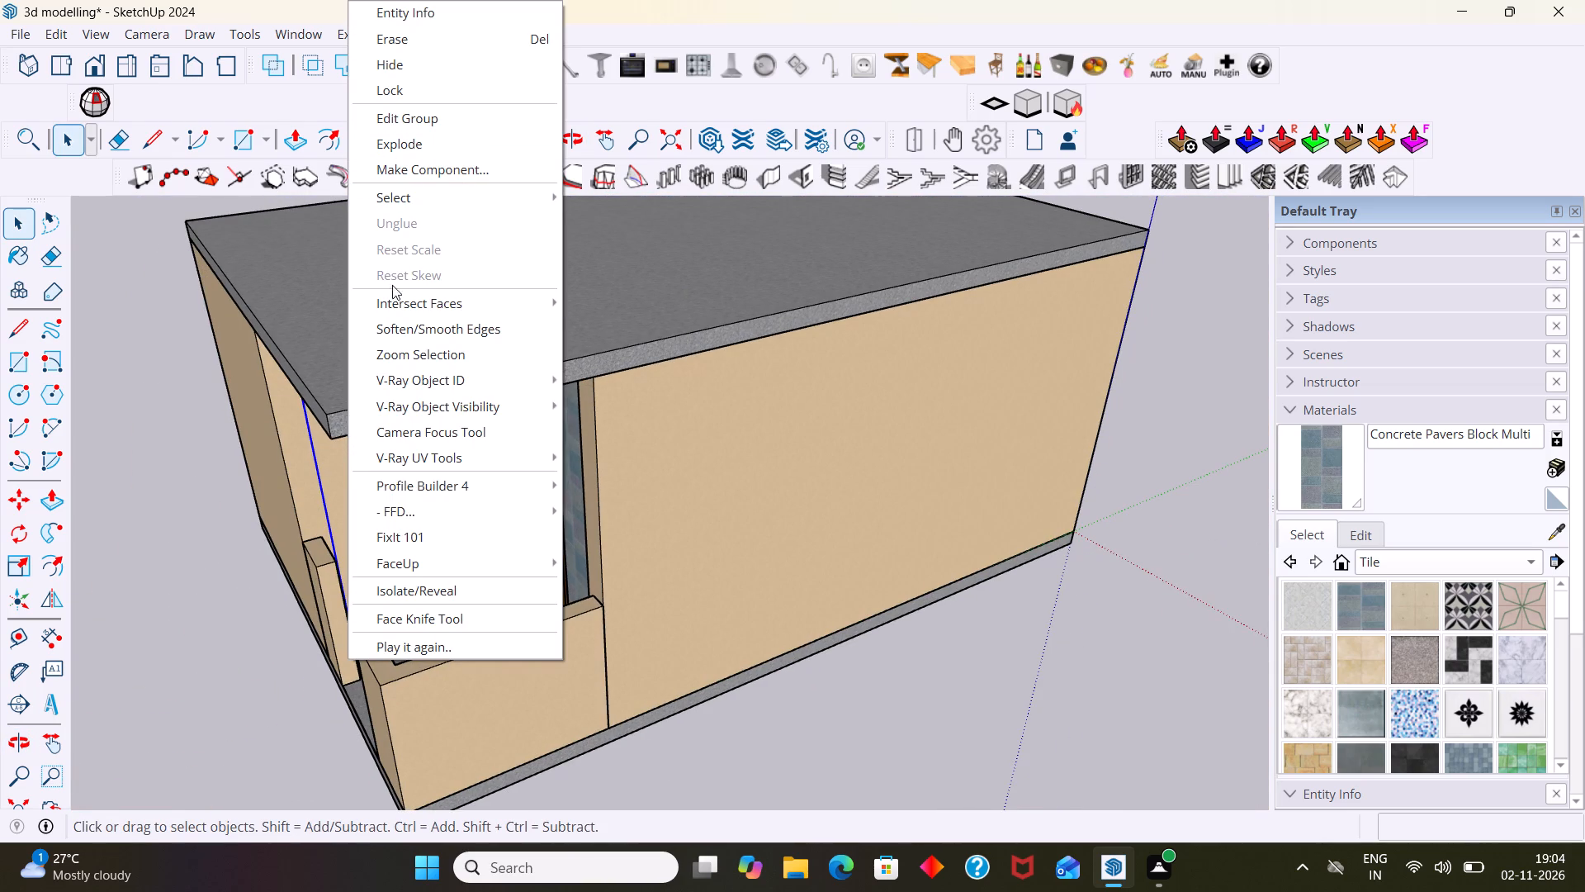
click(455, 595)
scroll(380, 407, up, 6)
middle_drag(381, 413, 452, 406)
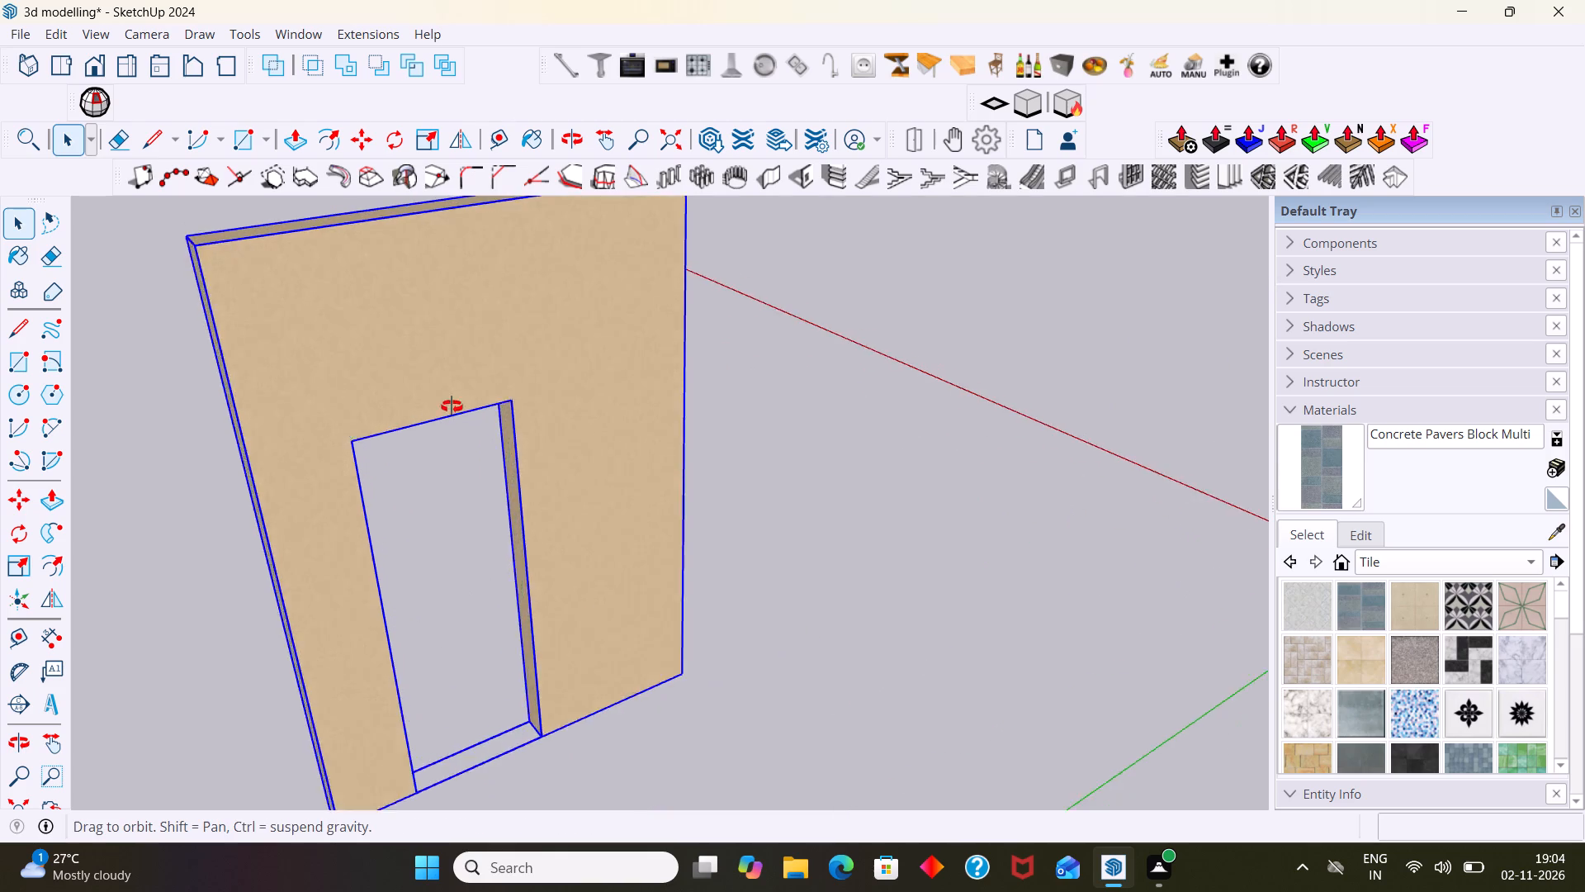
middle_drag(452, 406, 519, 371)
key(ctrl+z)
Examine the bathroom interior and its walls through the empty side-door opening, then clear the selection.
key(space)
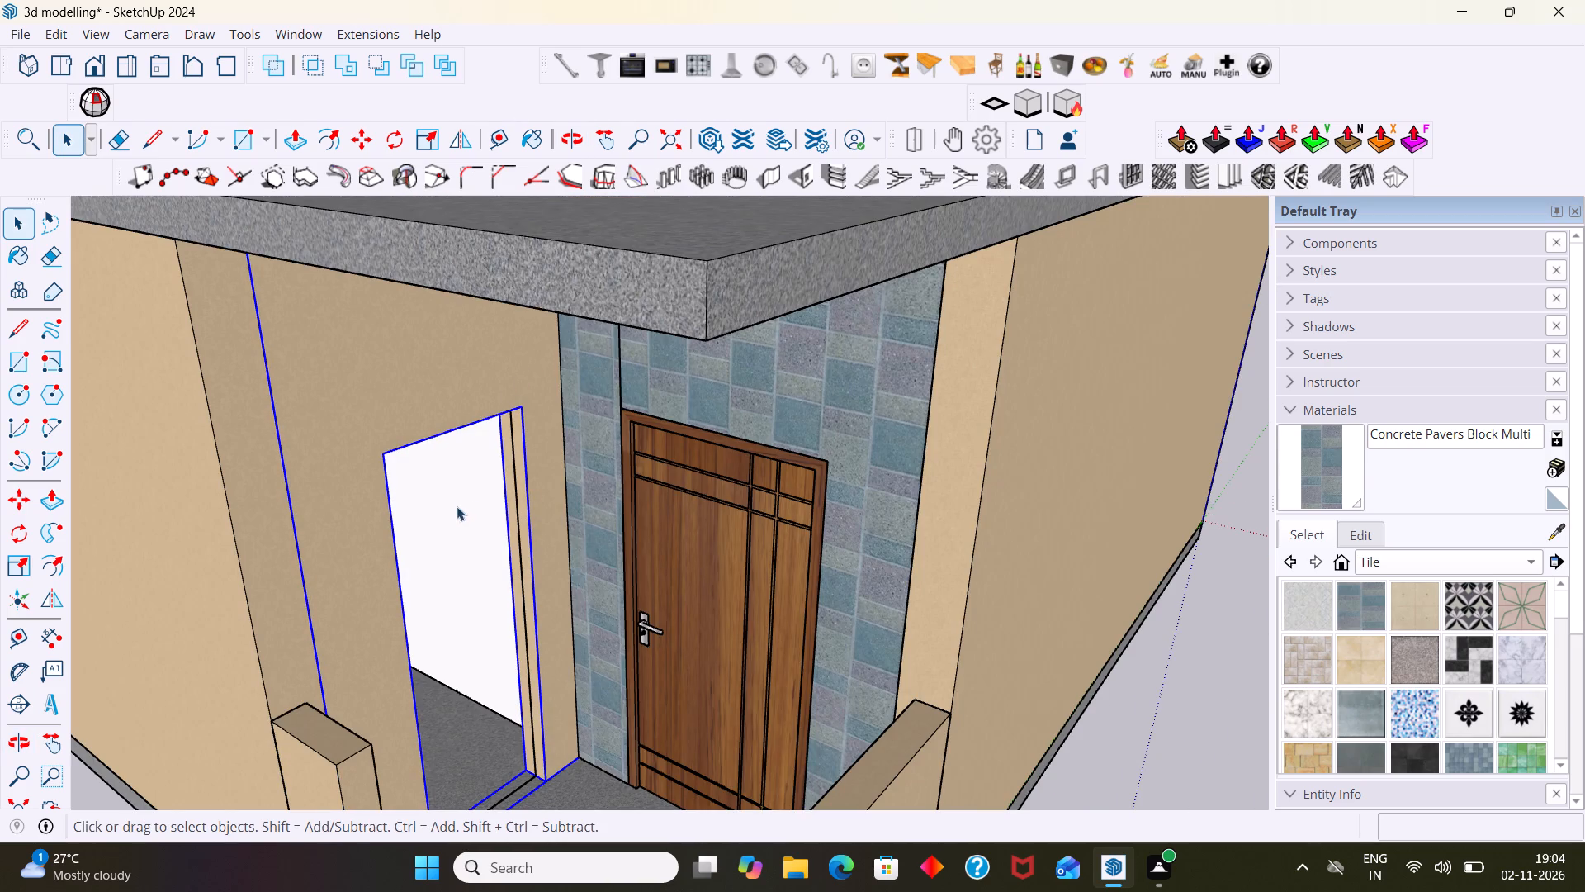
middle_drag(432, 492, 296, 442)
scroll(463, 510, up, 3)
scroll(375, 501, down, 2)
scroll(295, 513, up, 2)
click(252, 498)
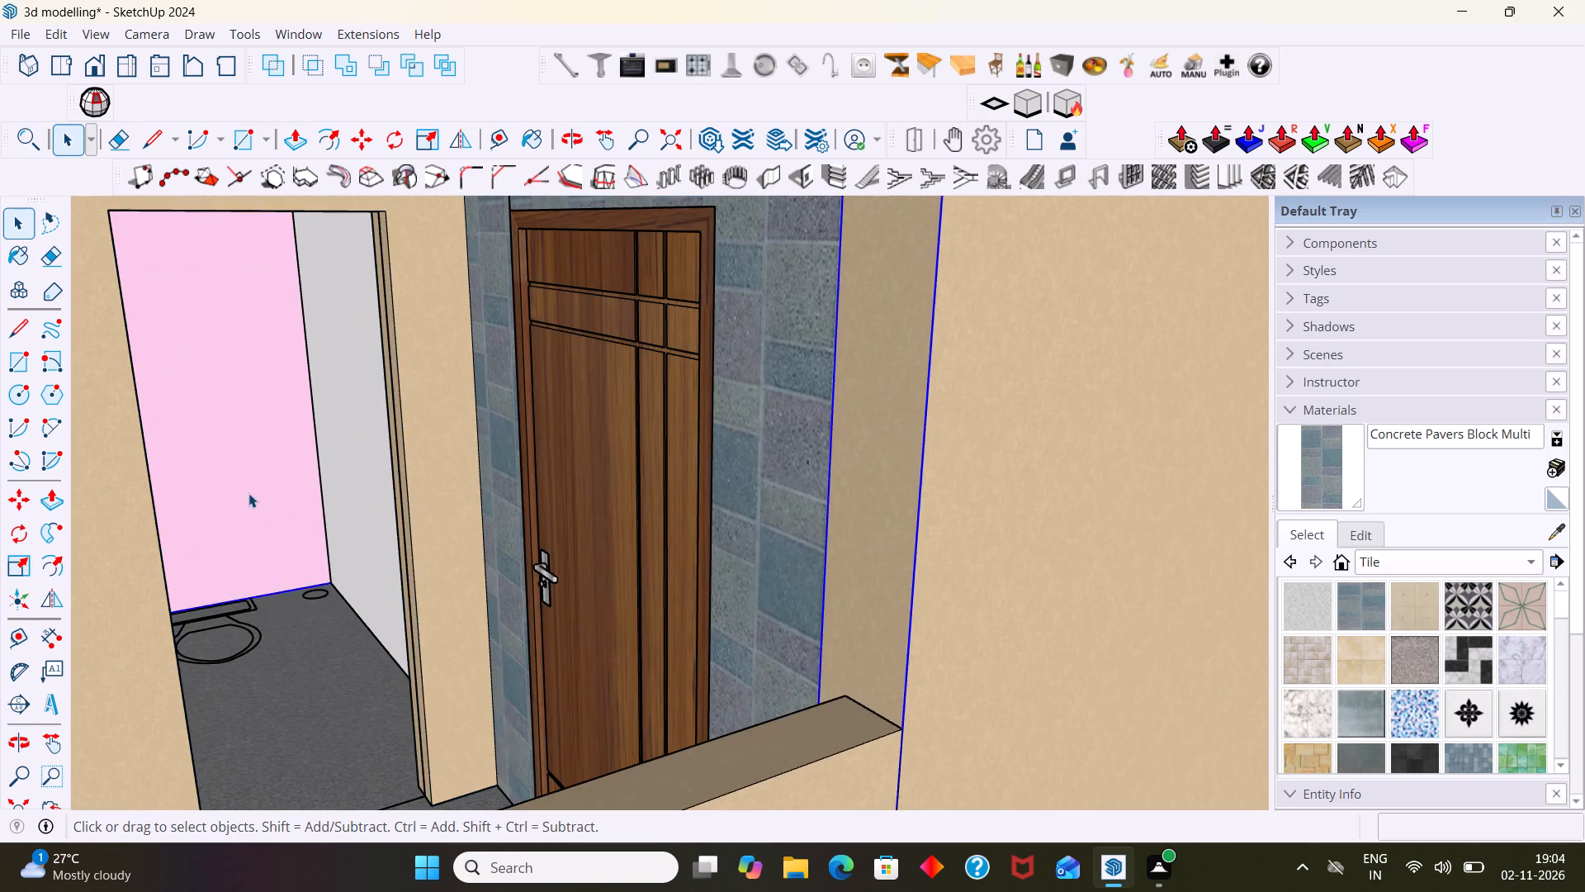
scroll(248, 493, up, 2)
scroll(247, 499, down, 14)
middle_drag(309, 520, 324, 543)
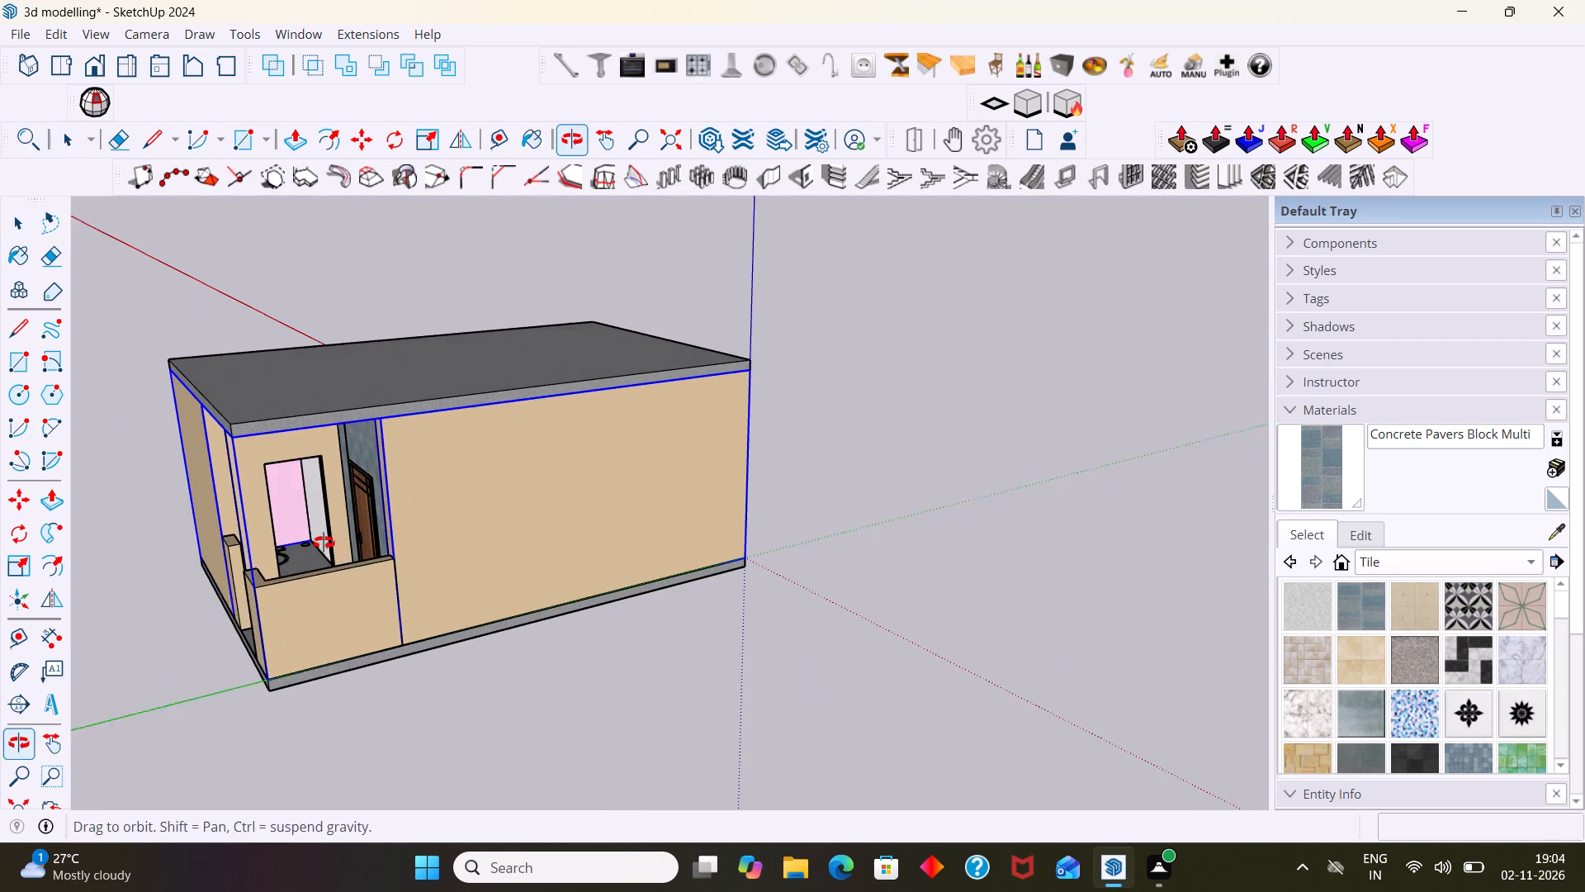
middle_drag(324, 543, 330, 539)
click(571, 260)
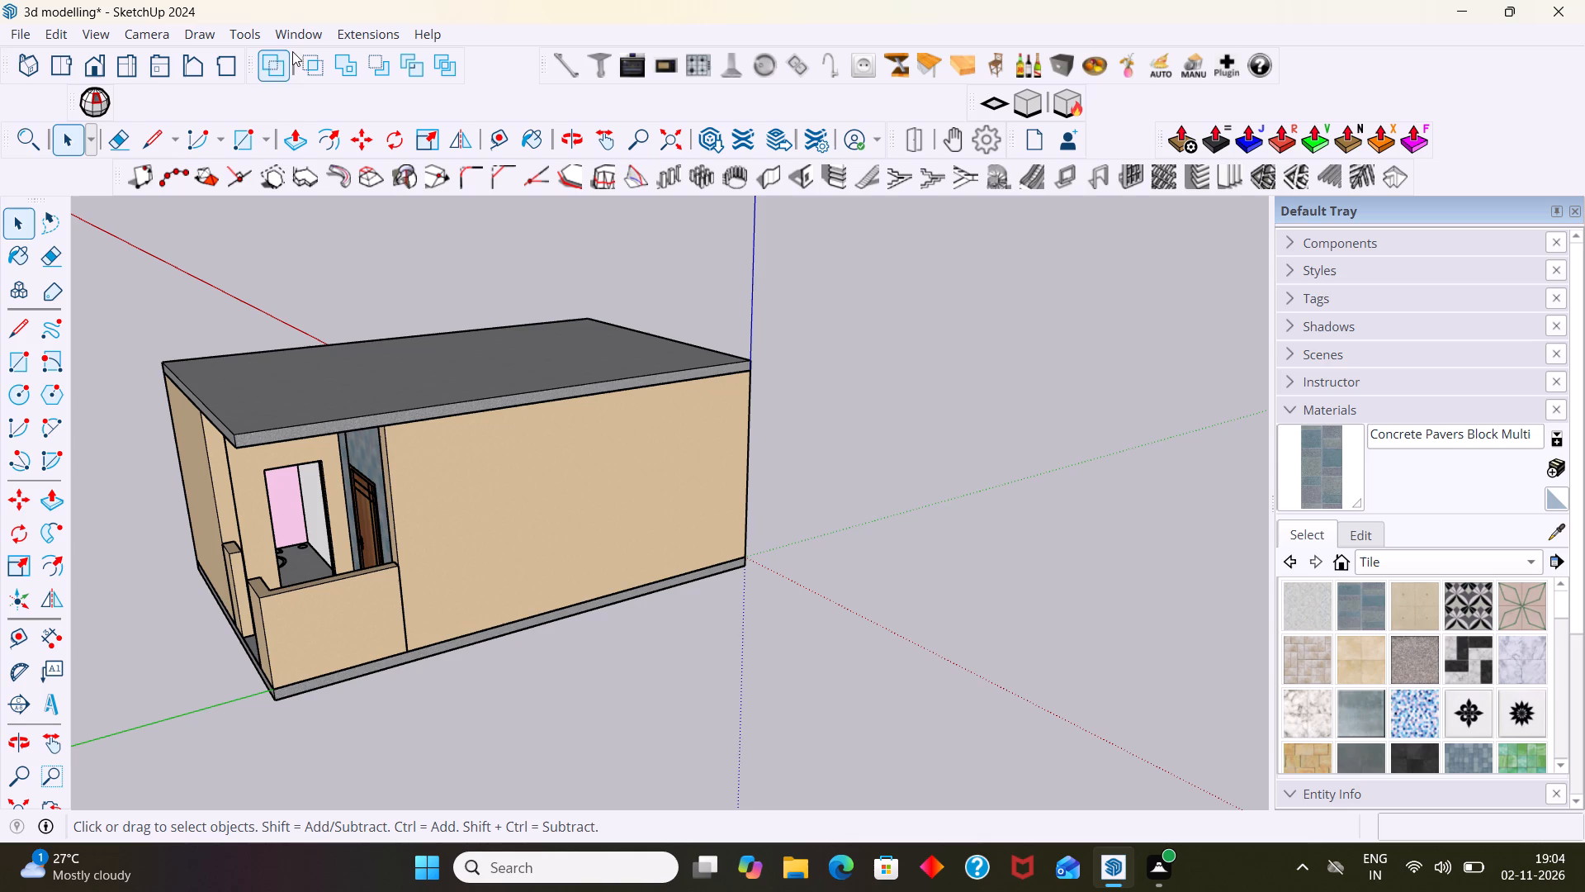
Search the 3D Warehouse for gate models using the term "gate".
click(300, 36)
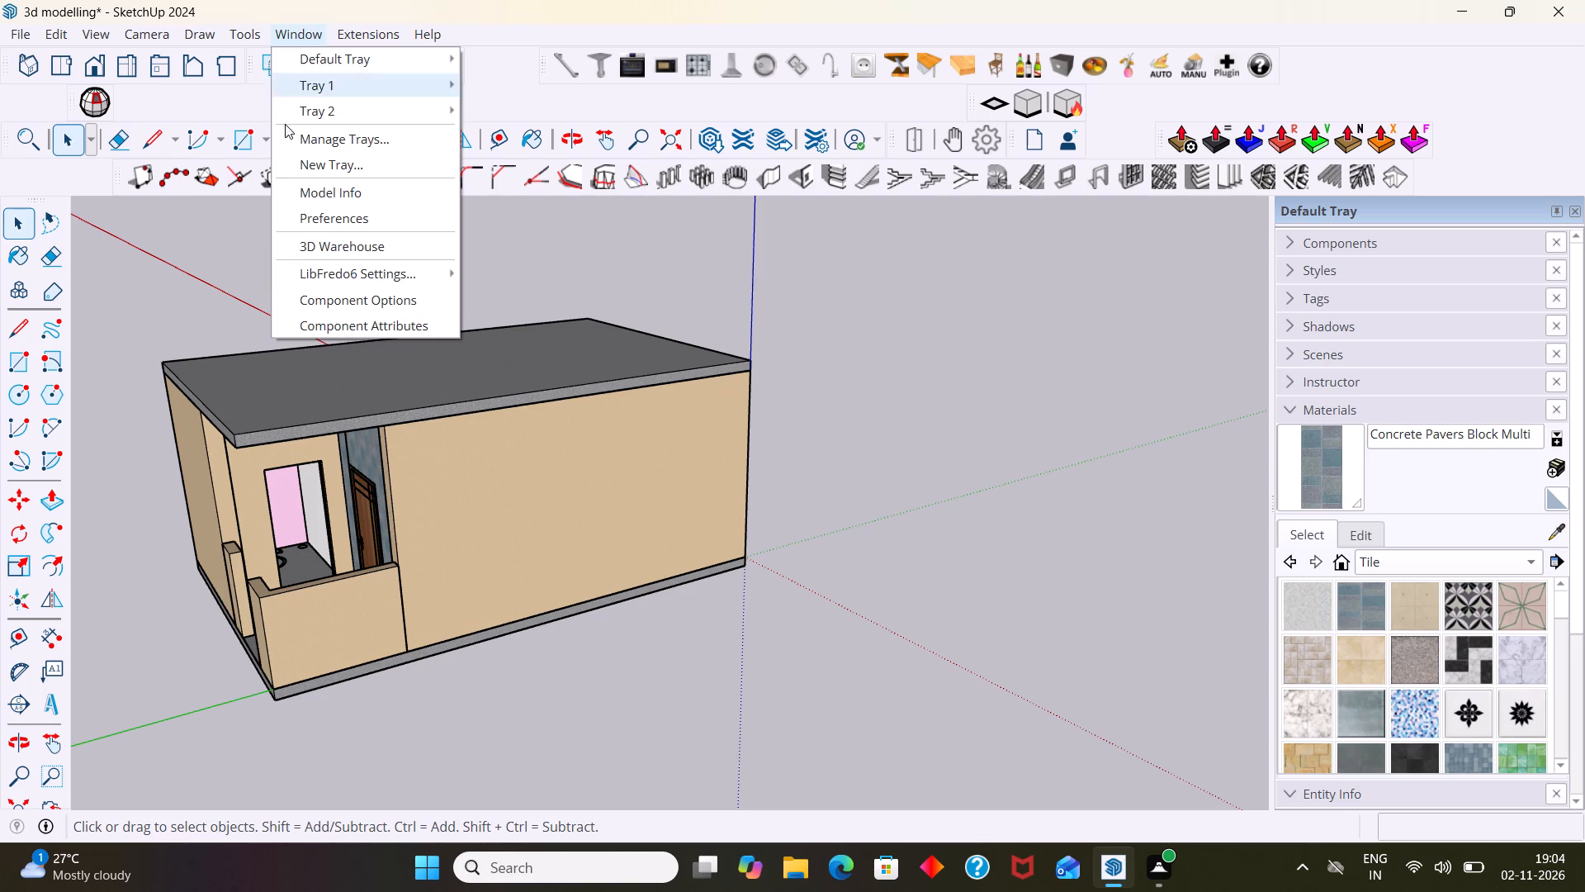
click(321, 250)
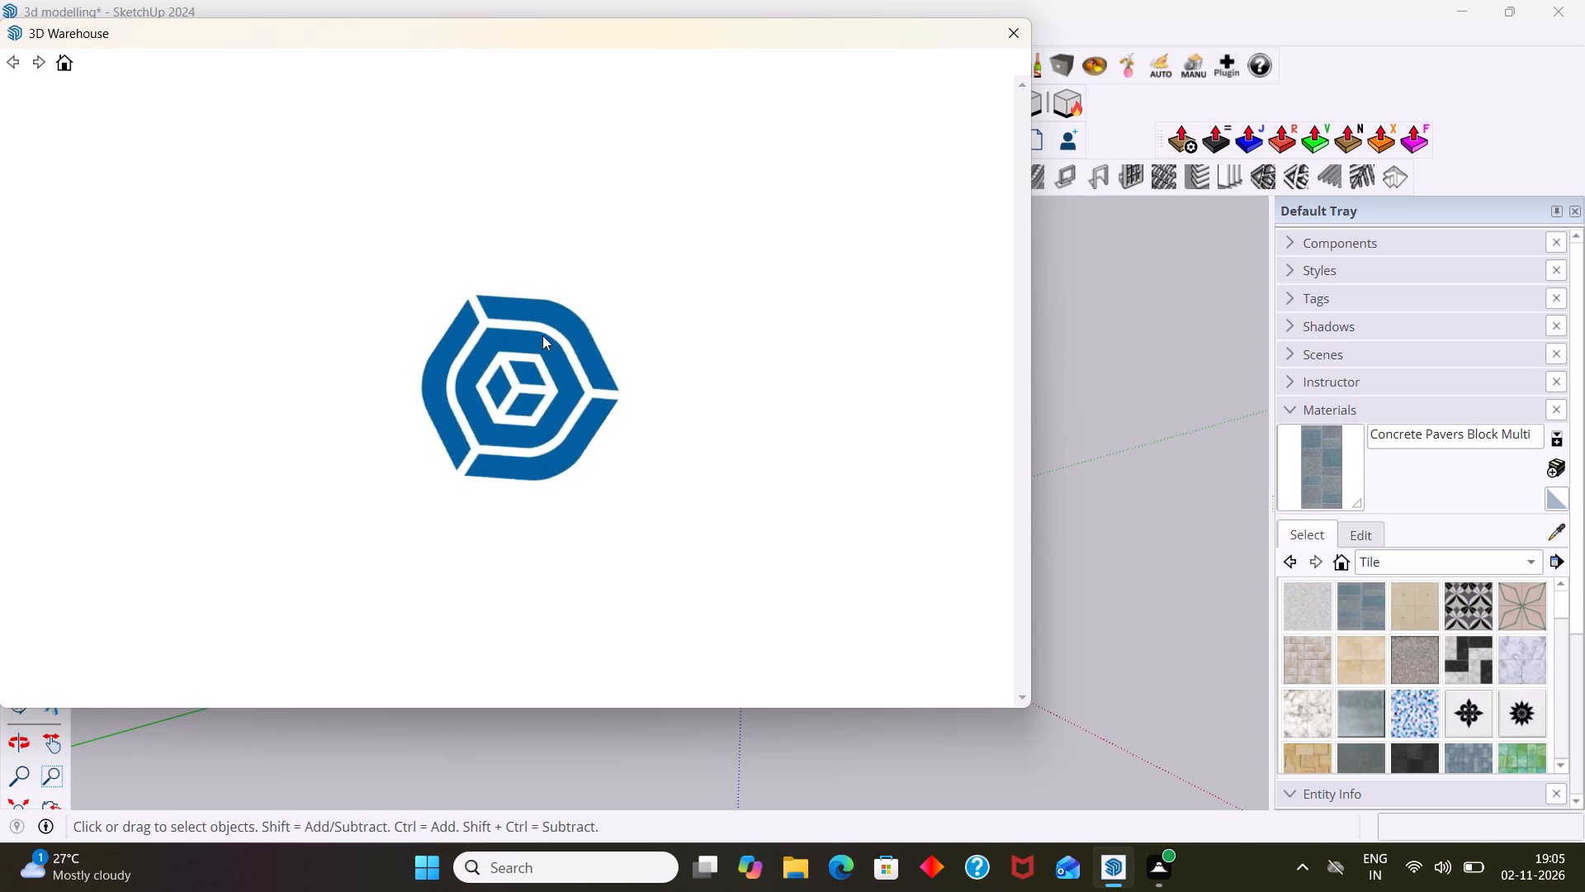
scroll(441, 113, down, 2)
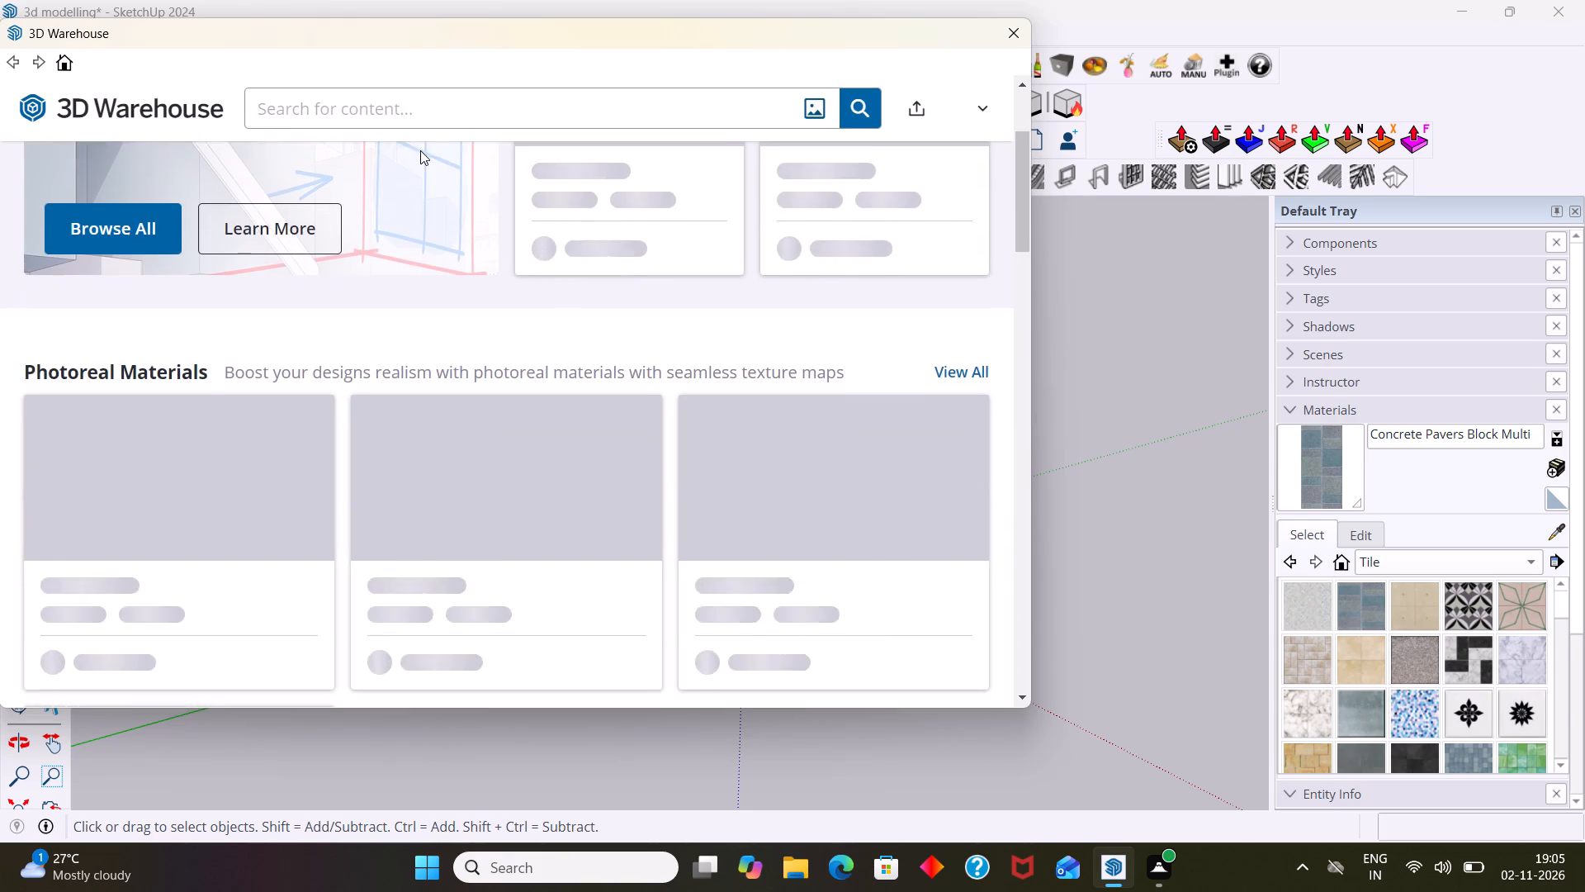
scroll(419, 153, down, 2)
scroll(382, 197, up, 7)
click(400, 109)
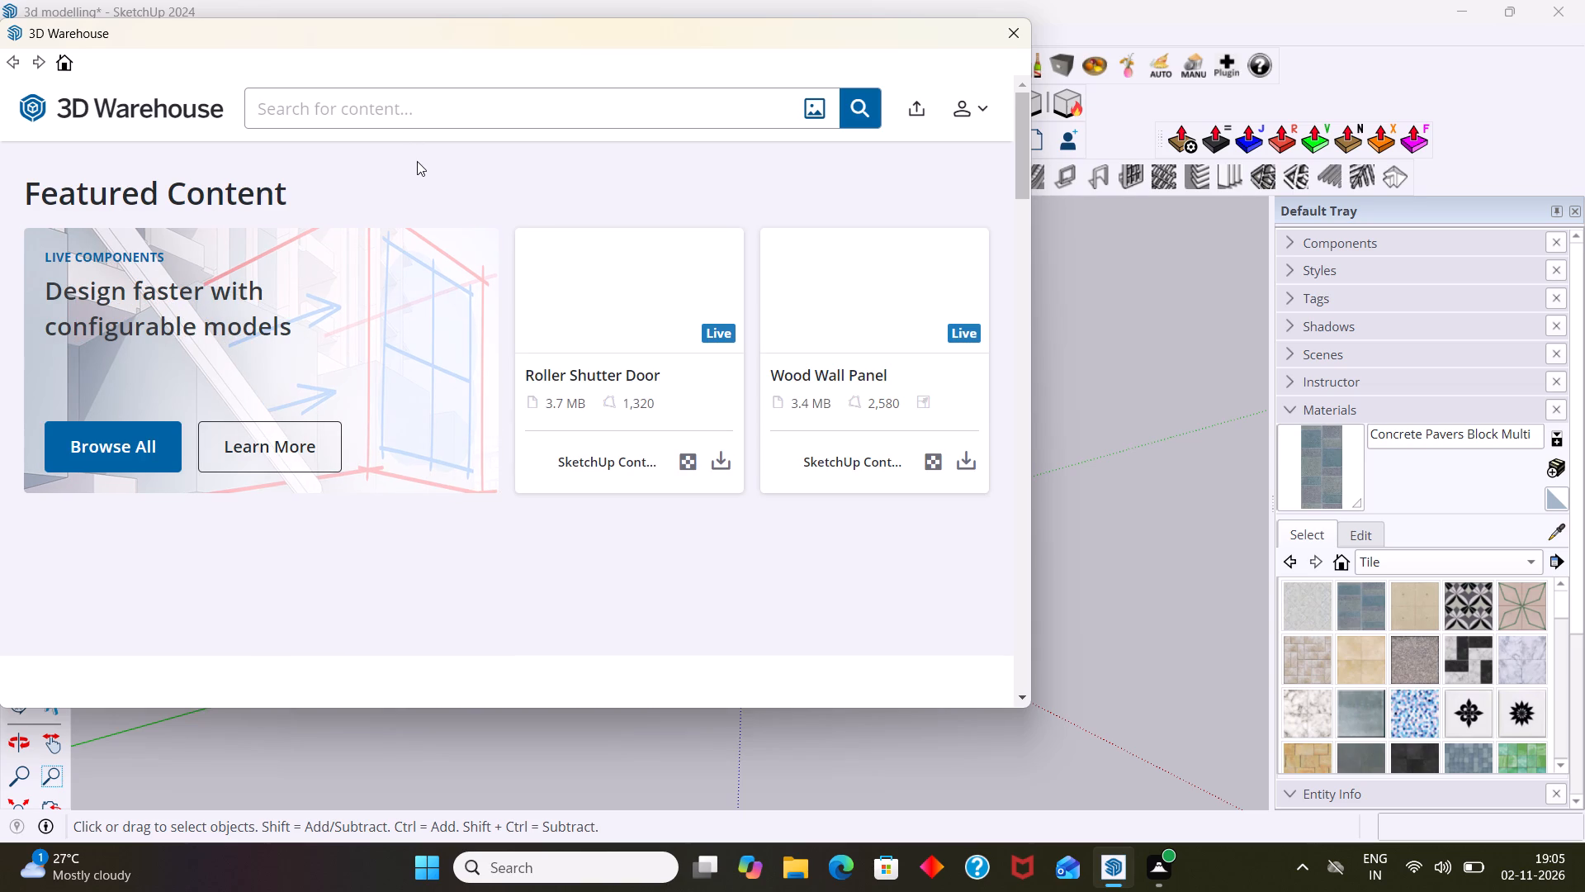
text(gate)
key(Return)
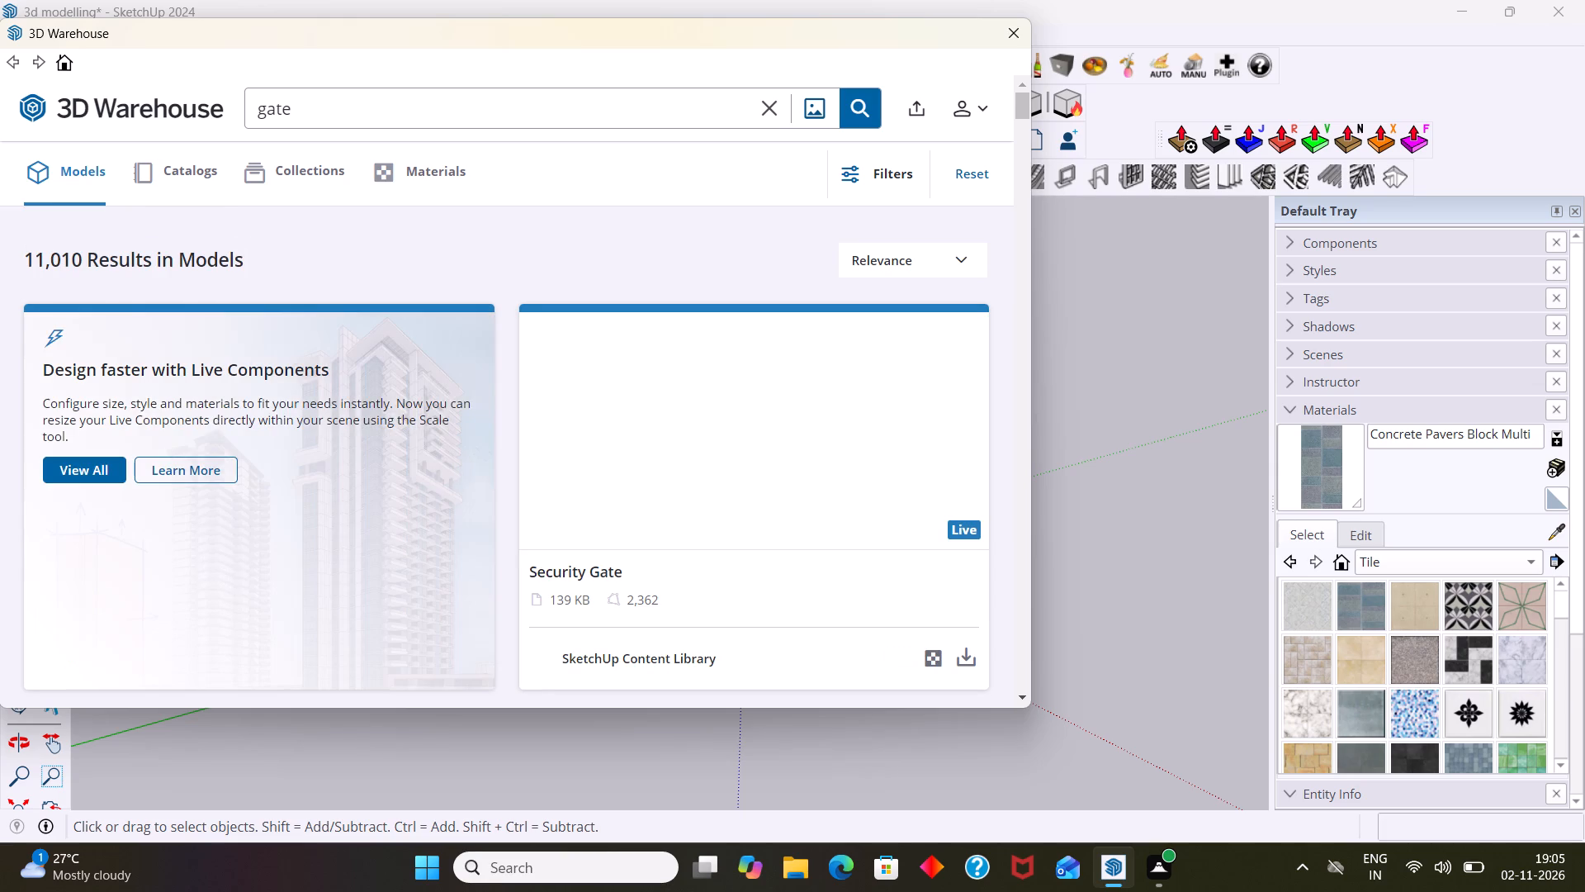
Pick the black slatted double-leaf "Modern Gate" from the search results and load it directly into the model.
scroll(418, 421, down, 3)
scroll(471, 433, up, 1)
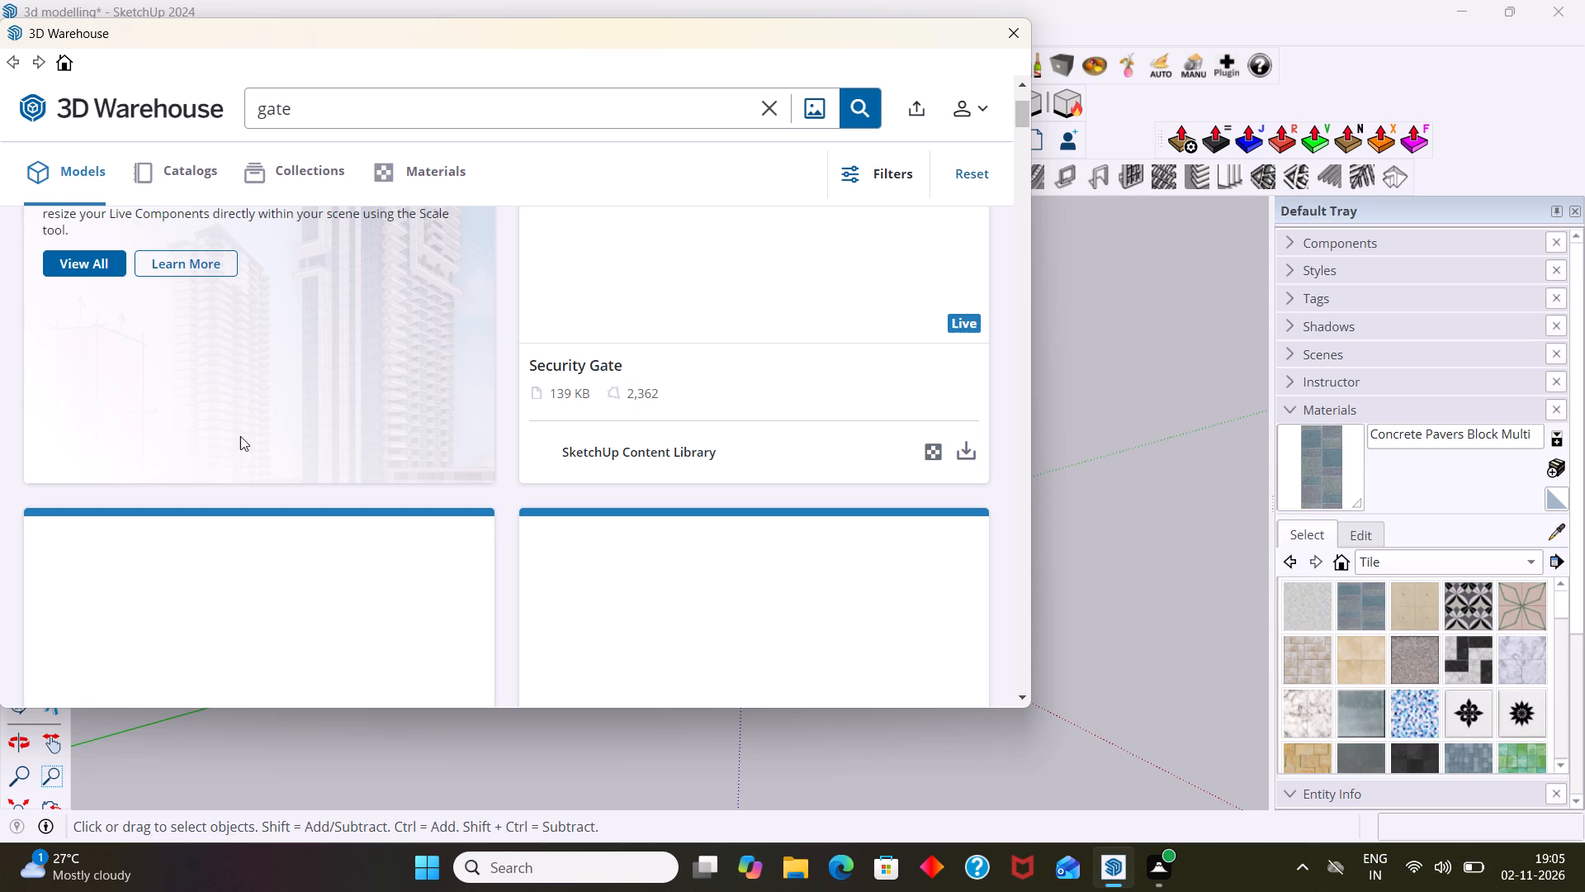
scroll(426, 416, down, 2)
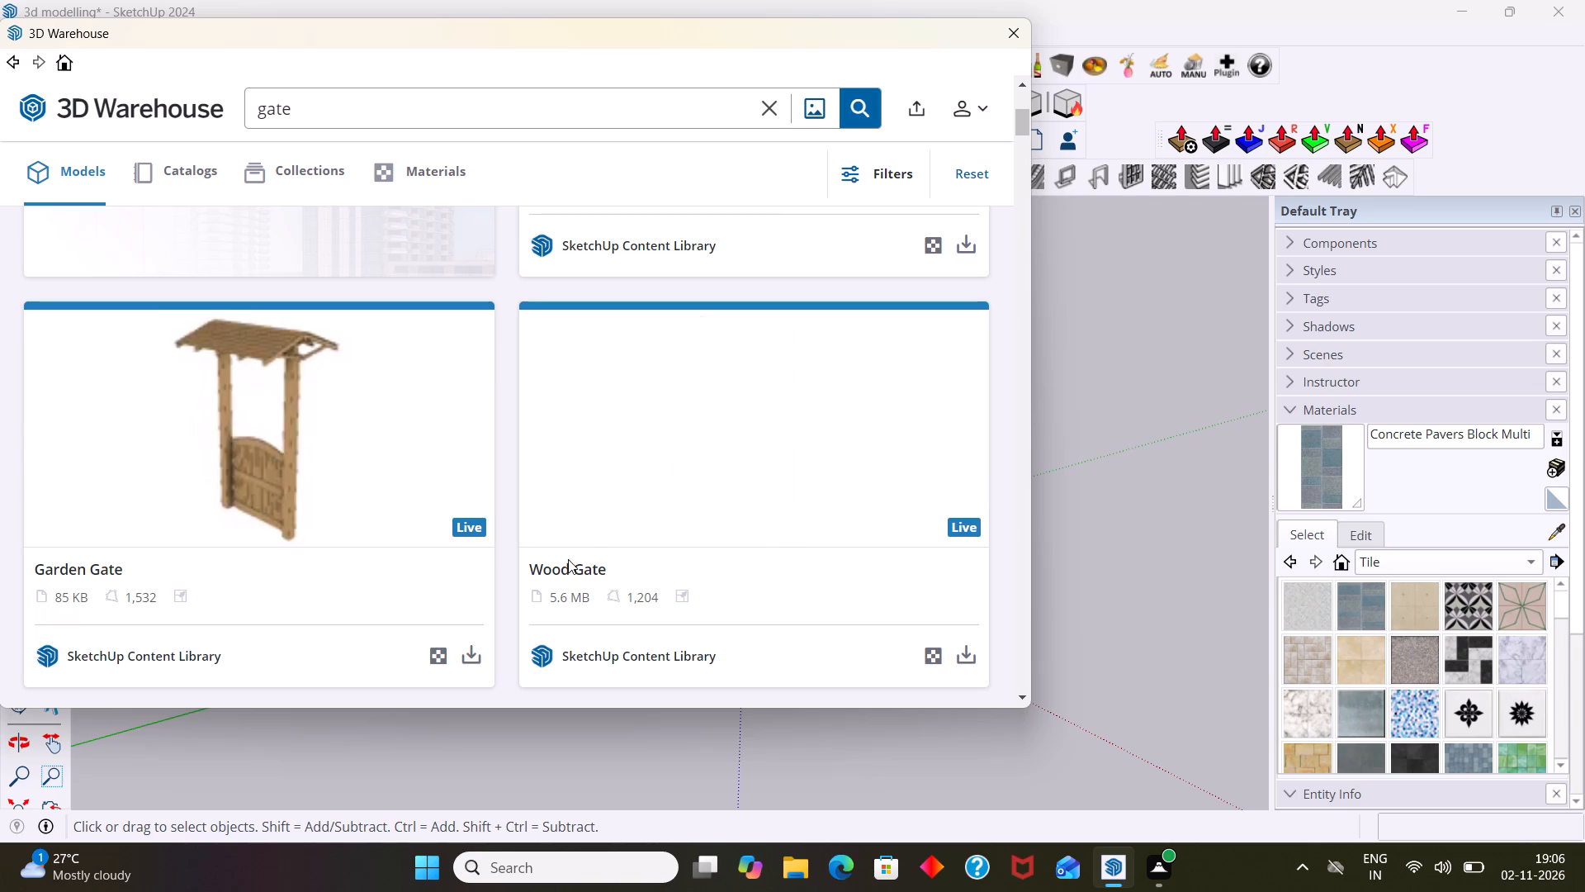
scroll(475, 568, down, 3)
scroll(606, 578, down, 2)
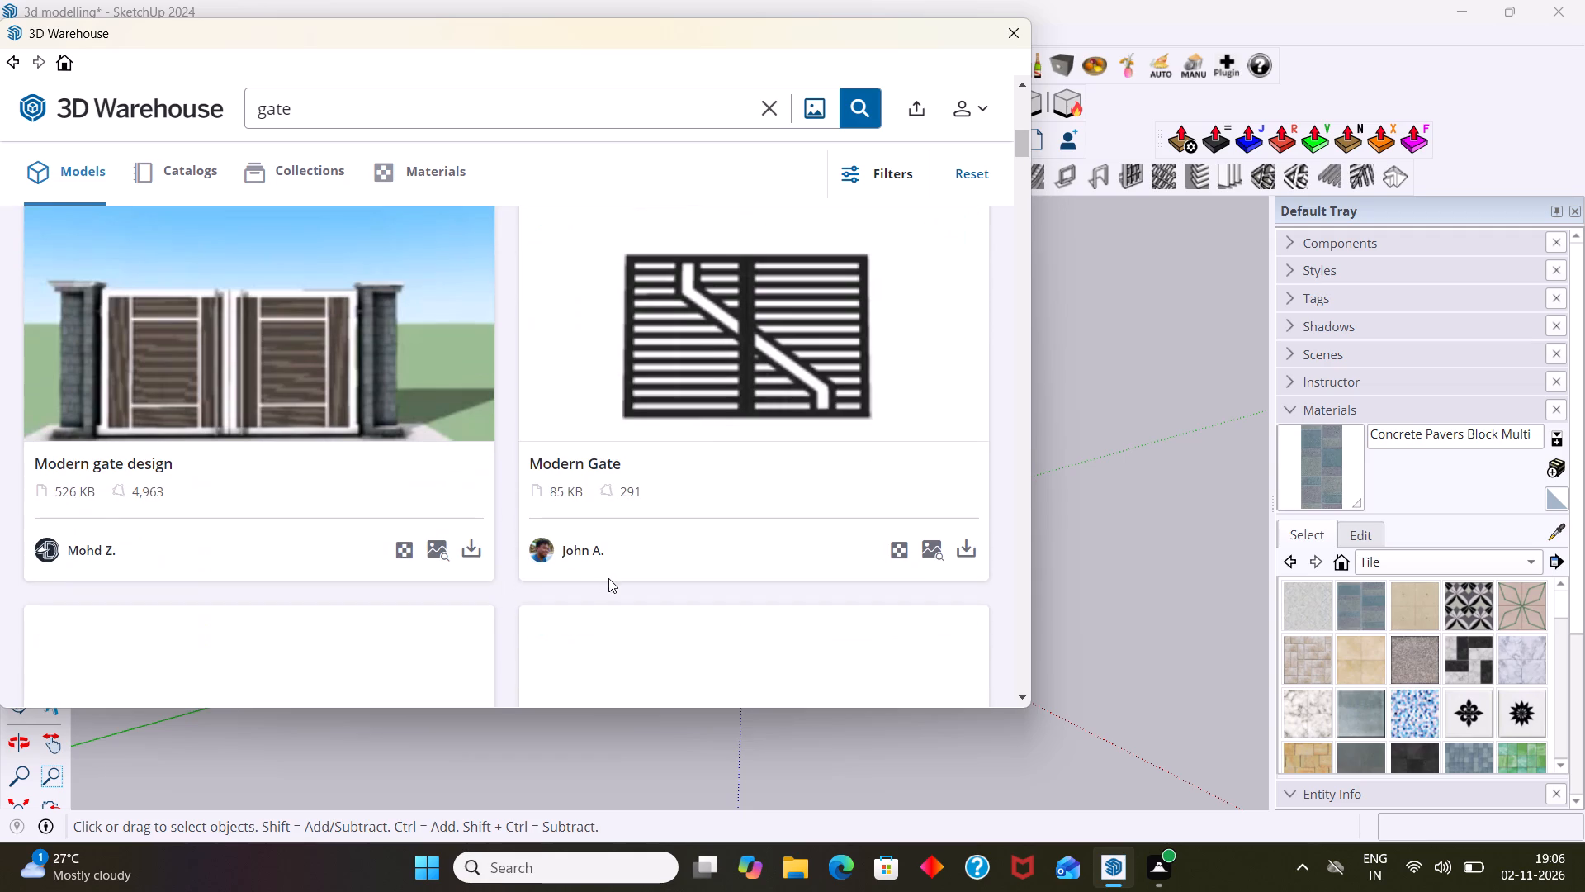
scroll(575, 576, up, 2)
scroll(574, 576, down, 4)
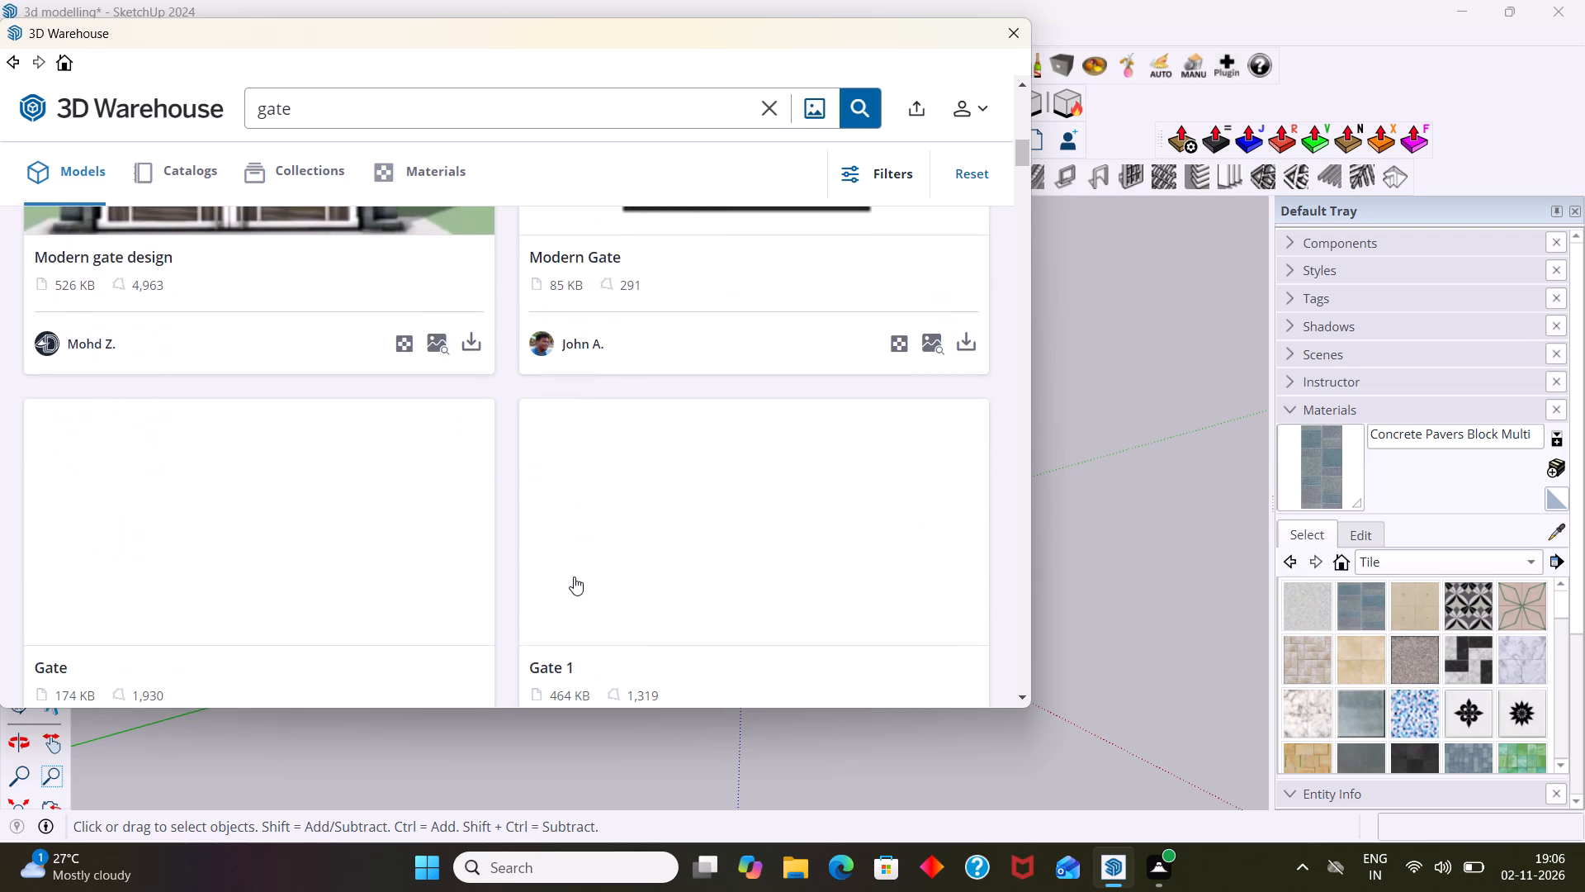
scroll(574, 581, up, 2)
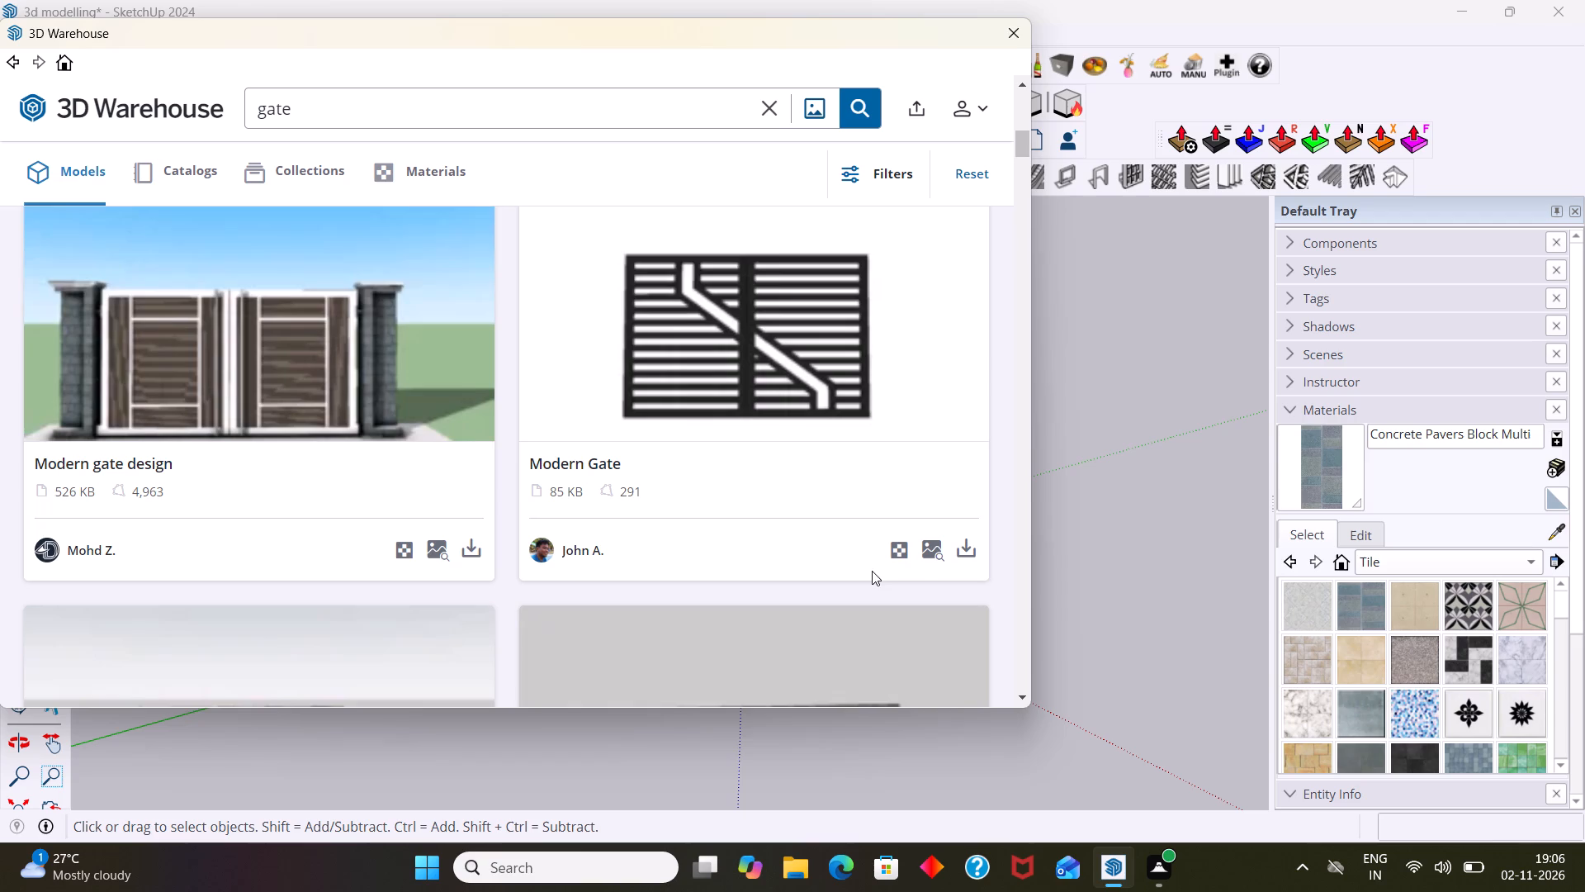
scroll(872, 571, down, 4)
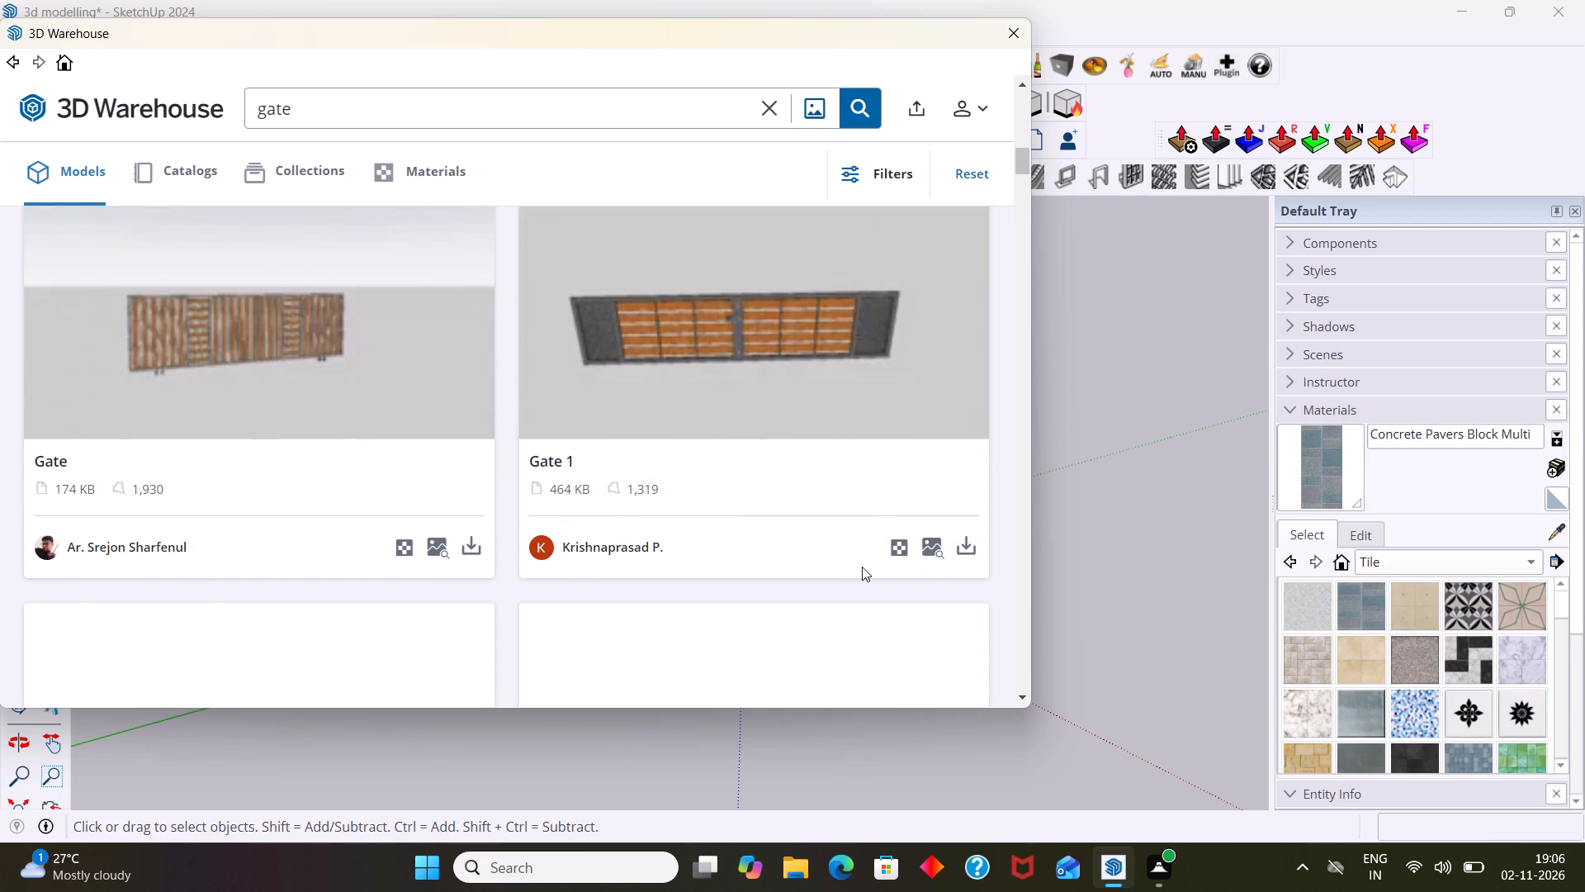
scroll(853, 562, up, 3)
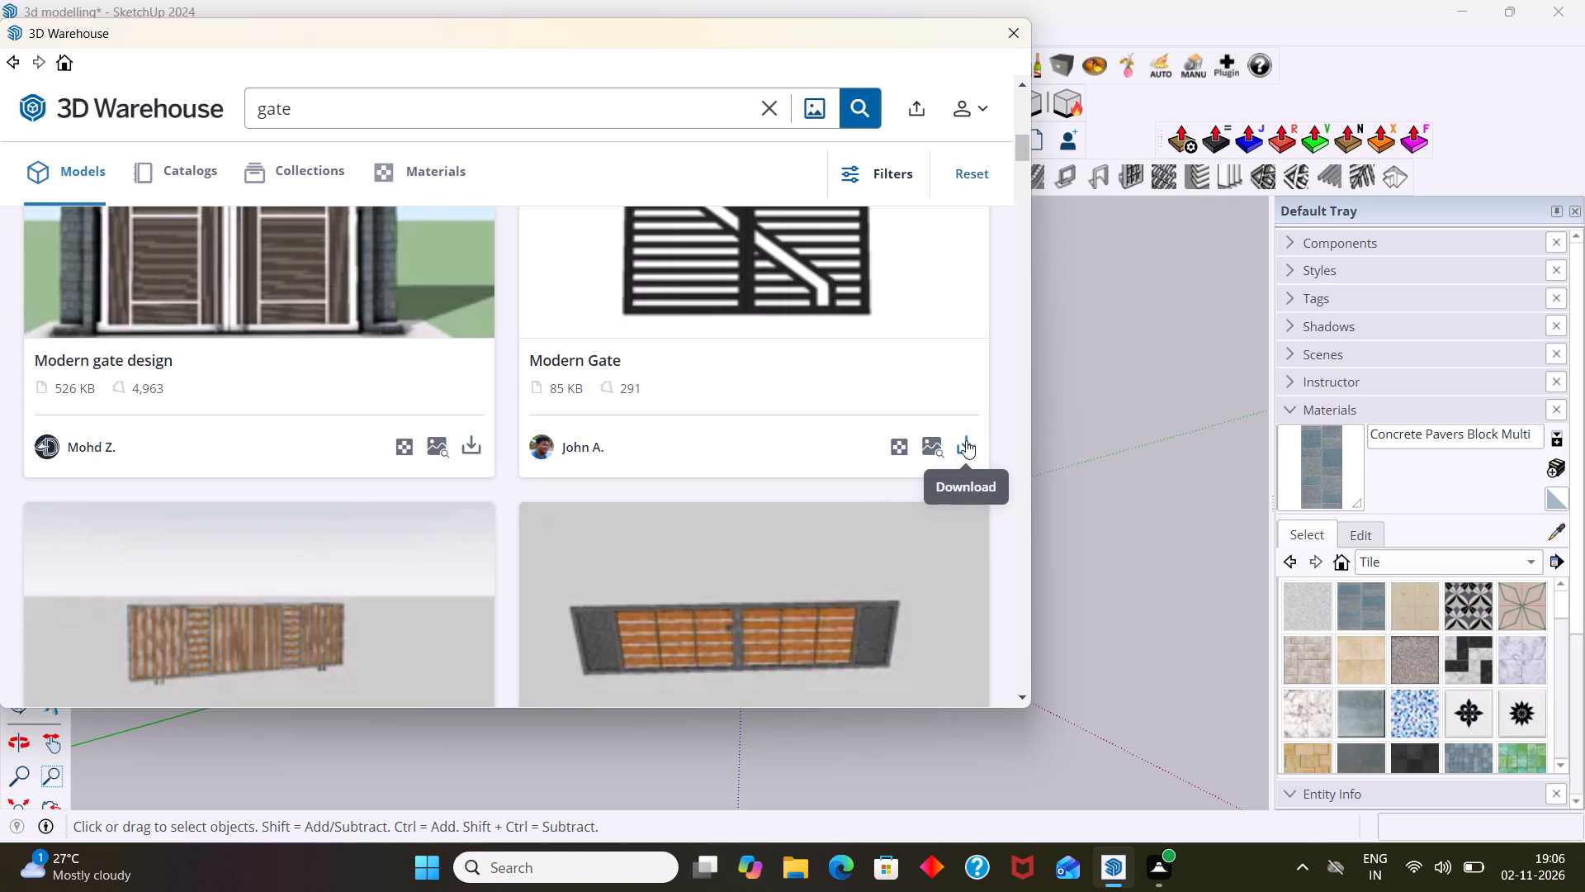
click(966, 440)
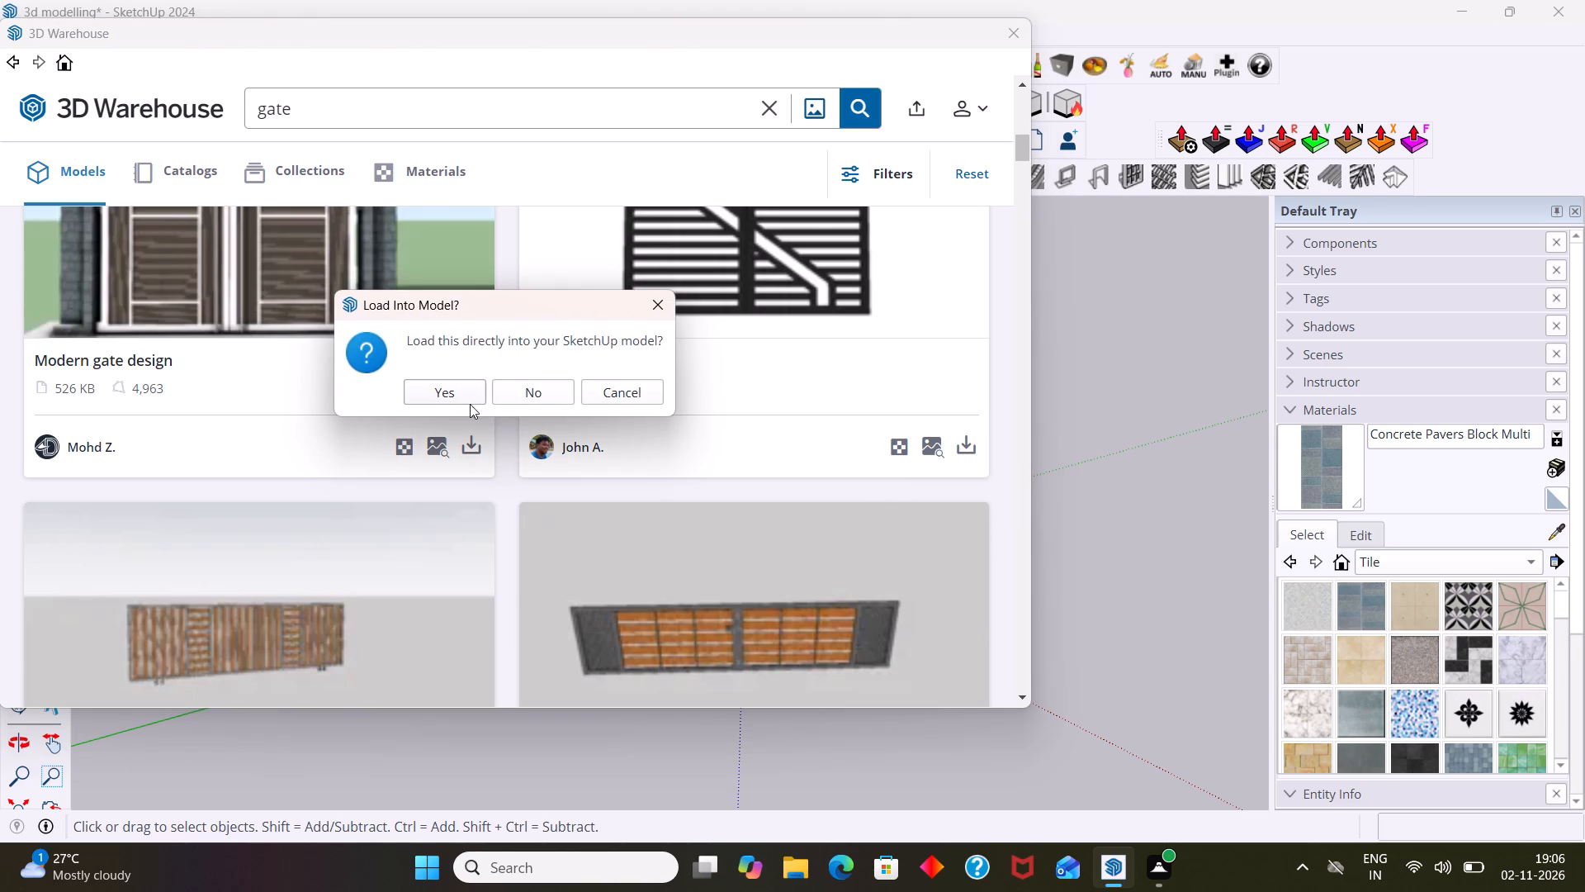
click(466, 394)
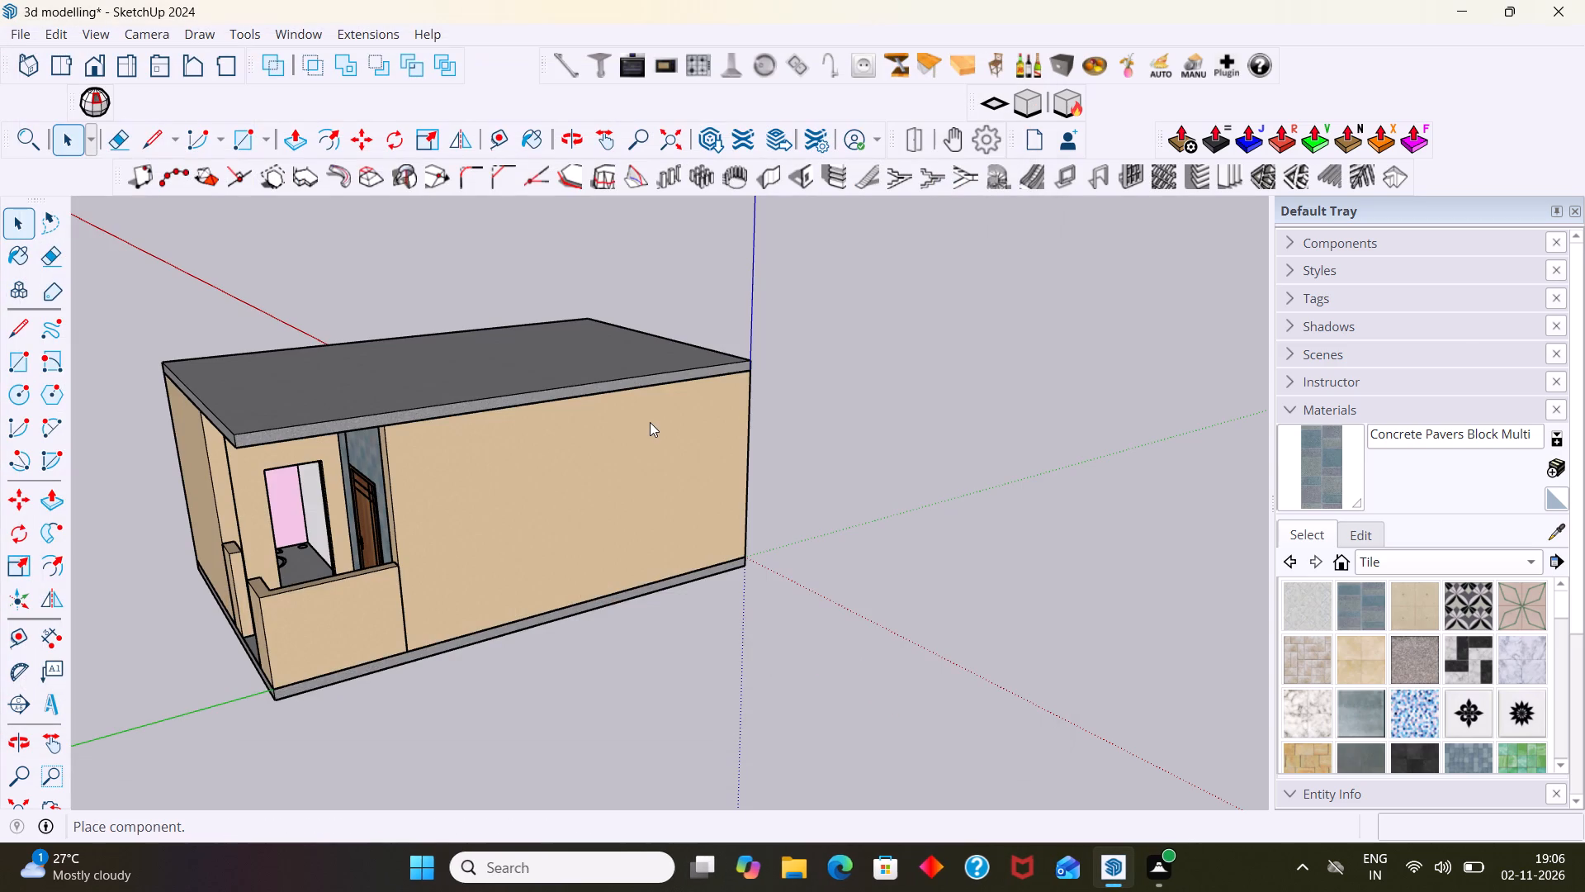
Place the black slatted gate on open ground just outside the porch's low corner wall.
scroll(301, 621, down, 4)
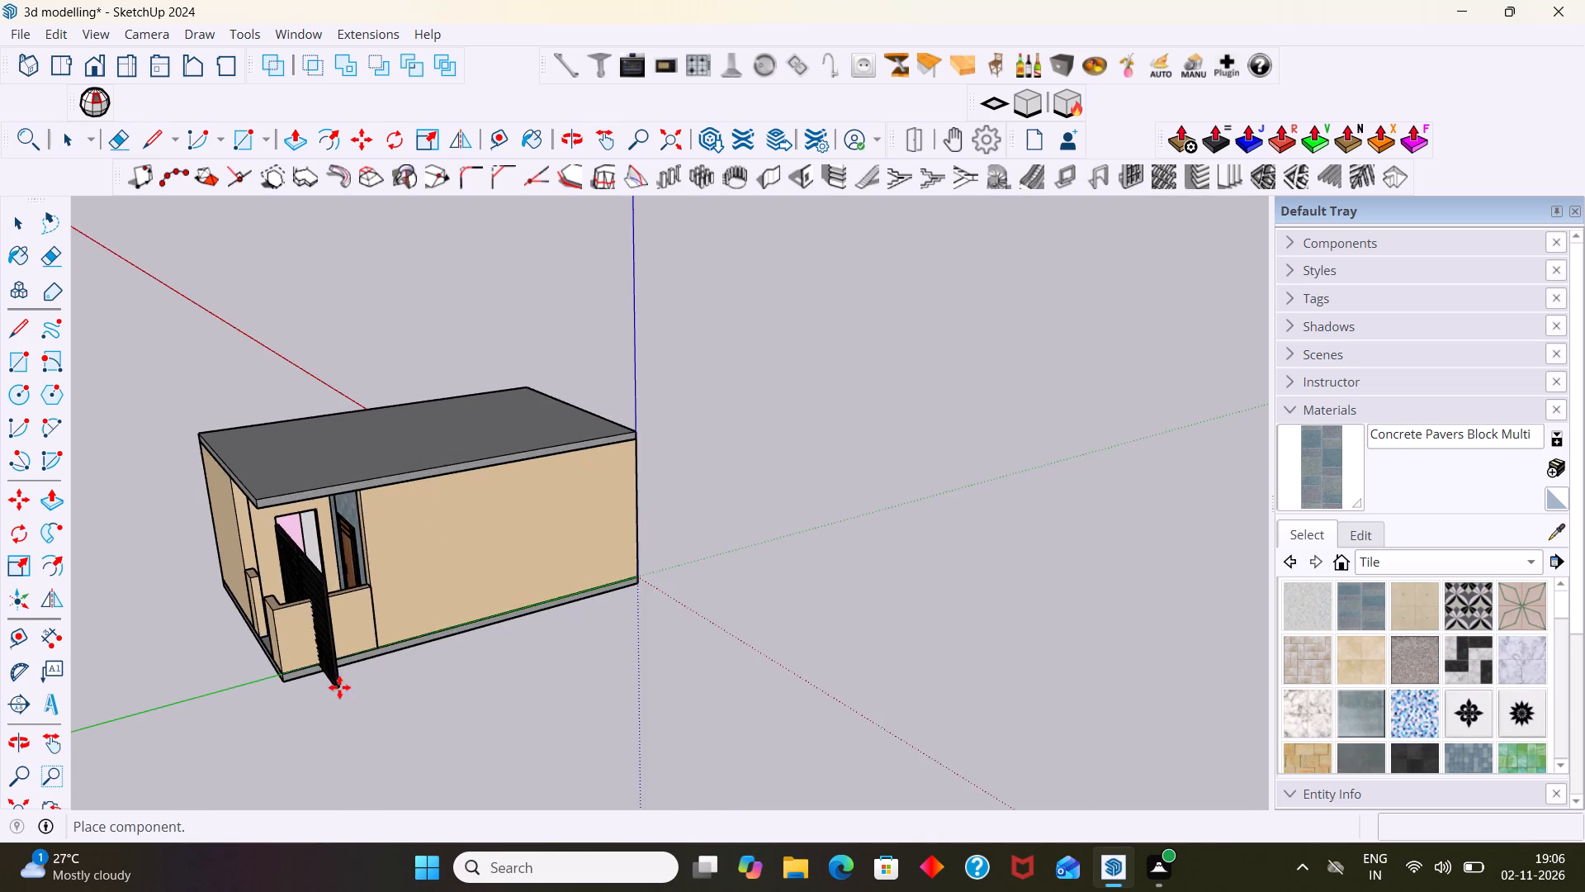
middle_drag(343, 688, 636, 372)
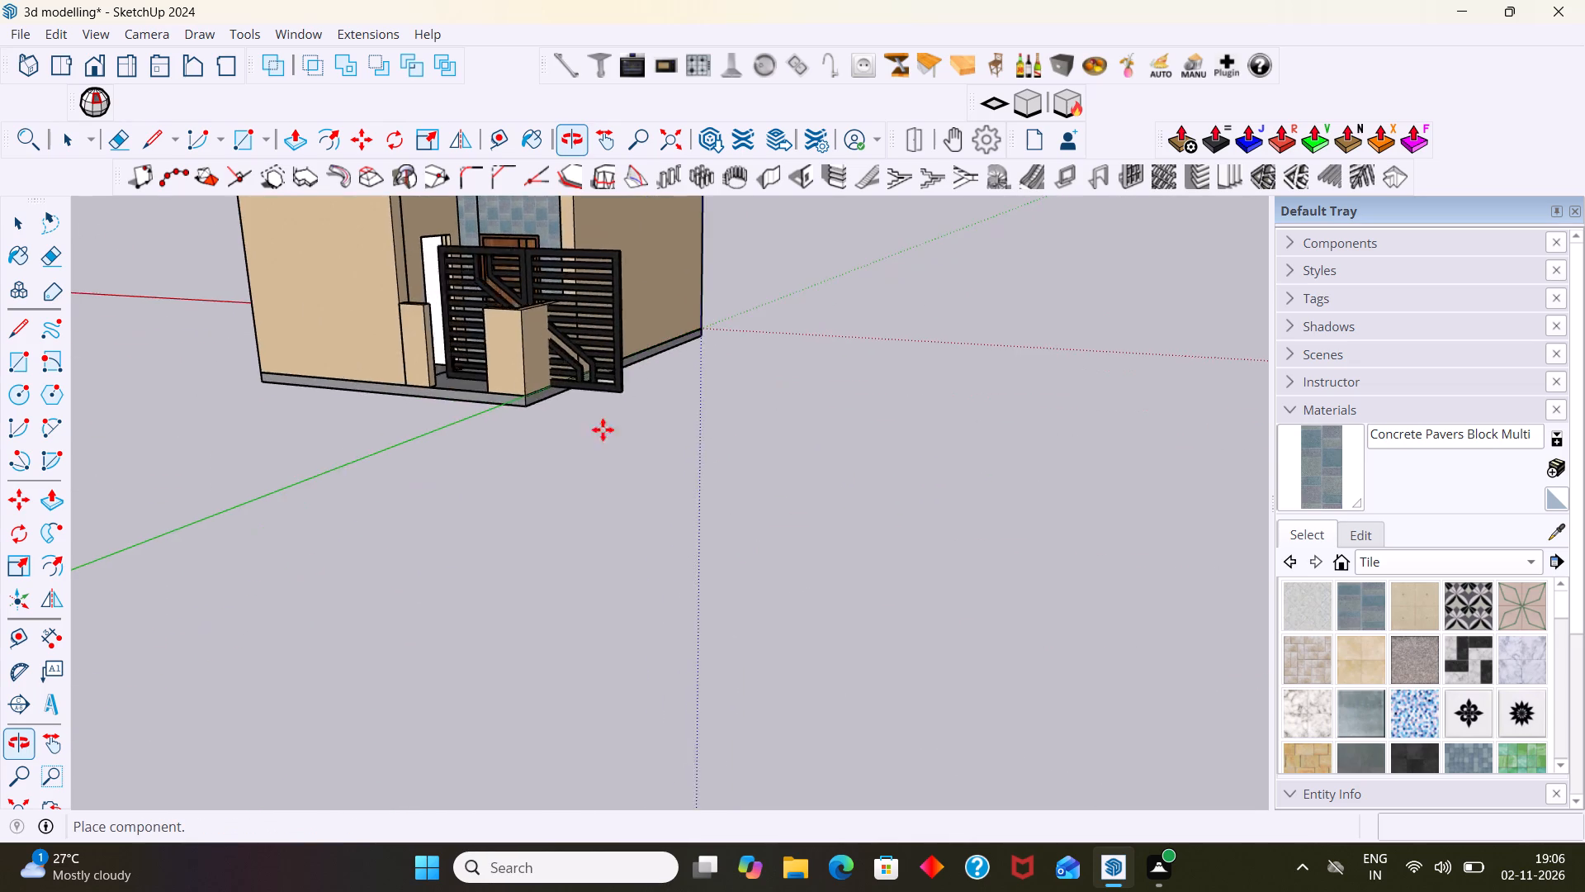
scroll(567, 448, down, 5)
middle_drag(602, 522, 636, 658)
scroll(576, 570, up, 10)
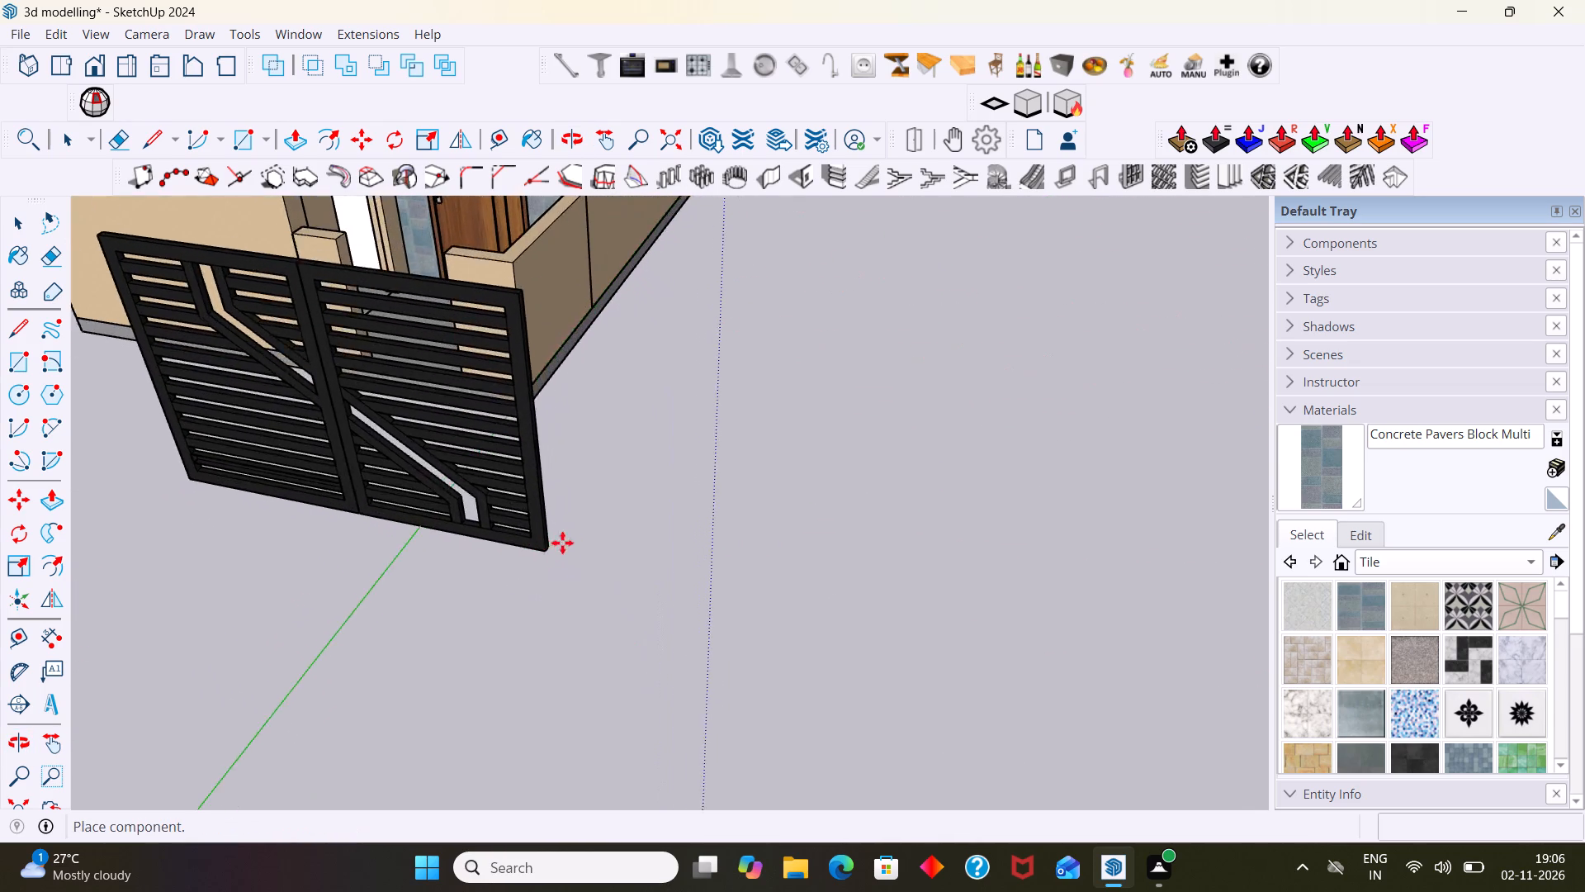
scroll(599, 532, up, 2)
scroll(570, 519, down, 6)
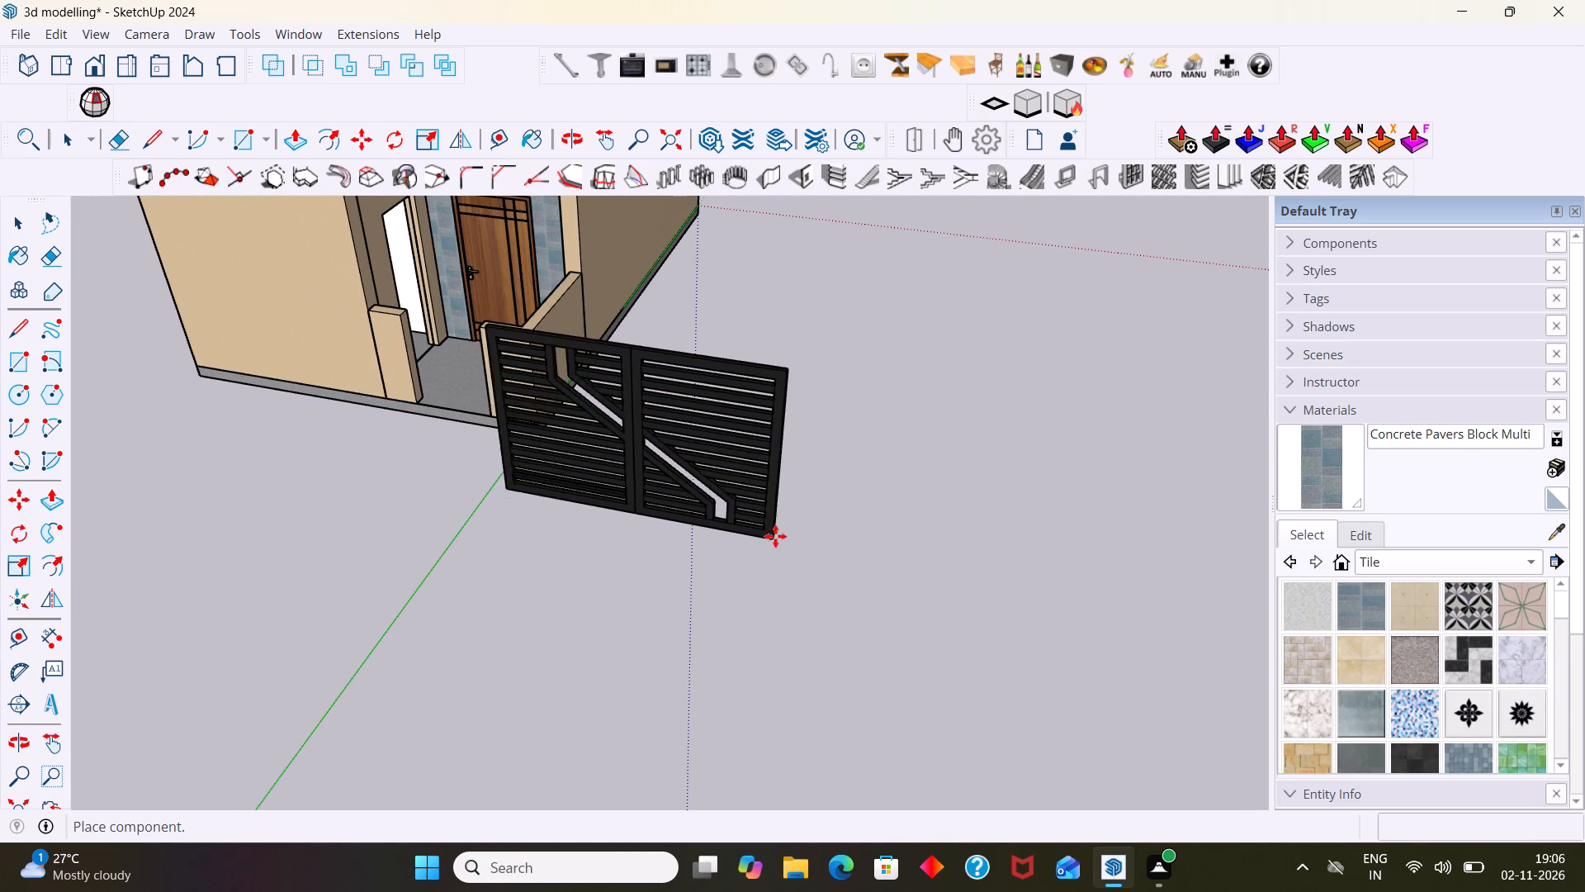
click(878, 517)
key(space)
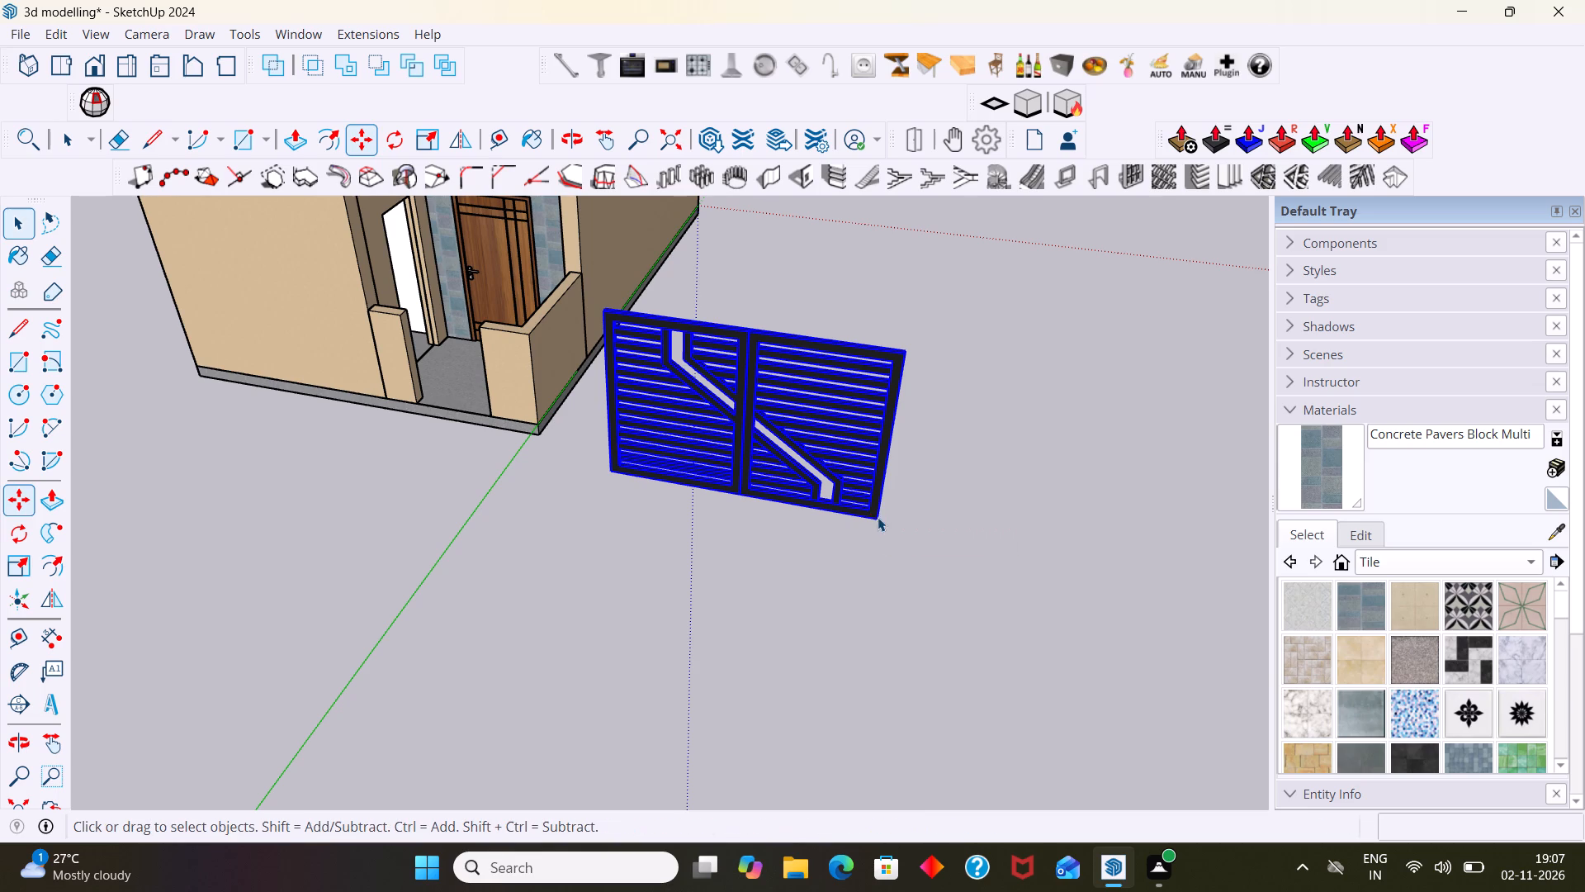
click(994, 510)
Scale the gate's width along the red axis to a factor of about 0.67.
scroll(897, 465, up, 5)
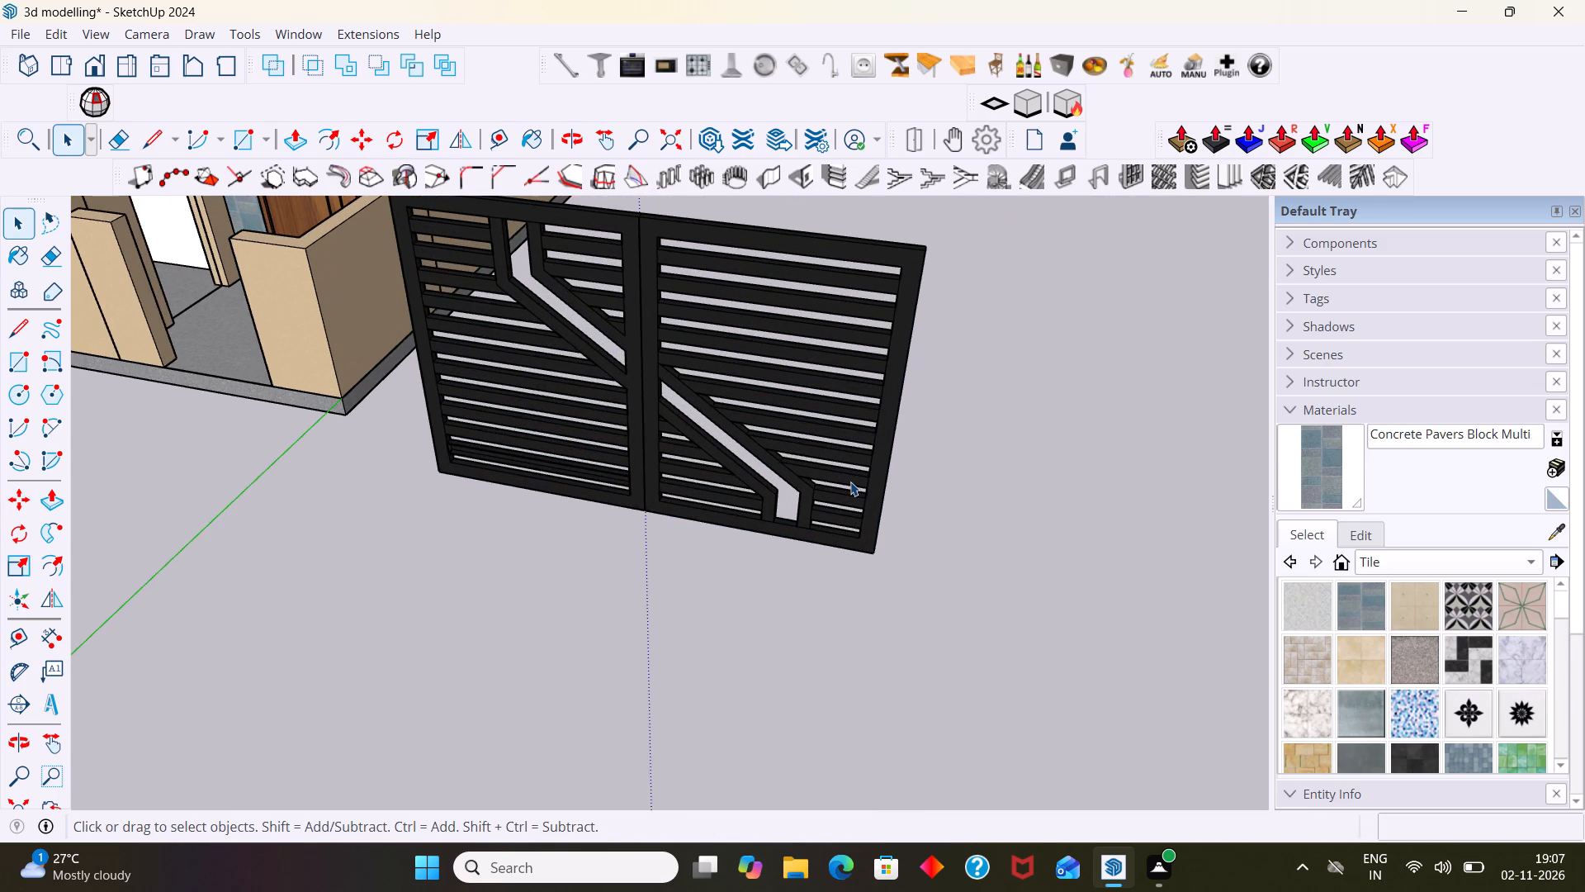
click(844, 485)
key(s)
middle_drag(935, 498, 726, 486)
scroll(710, 470, up, 3)
scroll(653, 404, up, 8)
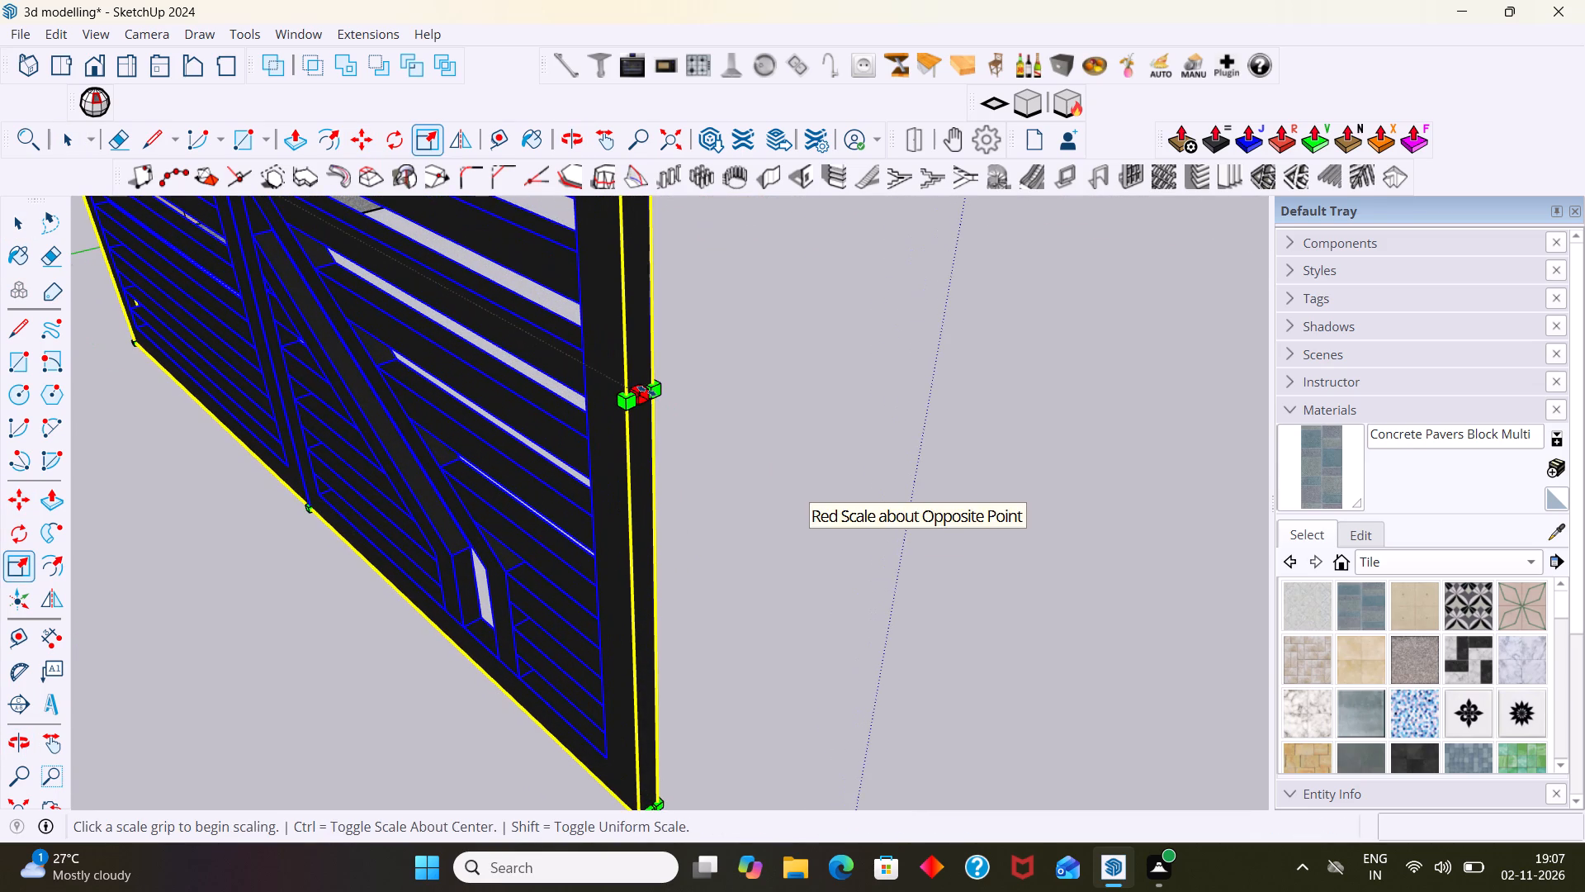
click(646, 391)
scroll(564, 350, down, 9)
middle_drag(584, 387, 887, 498)
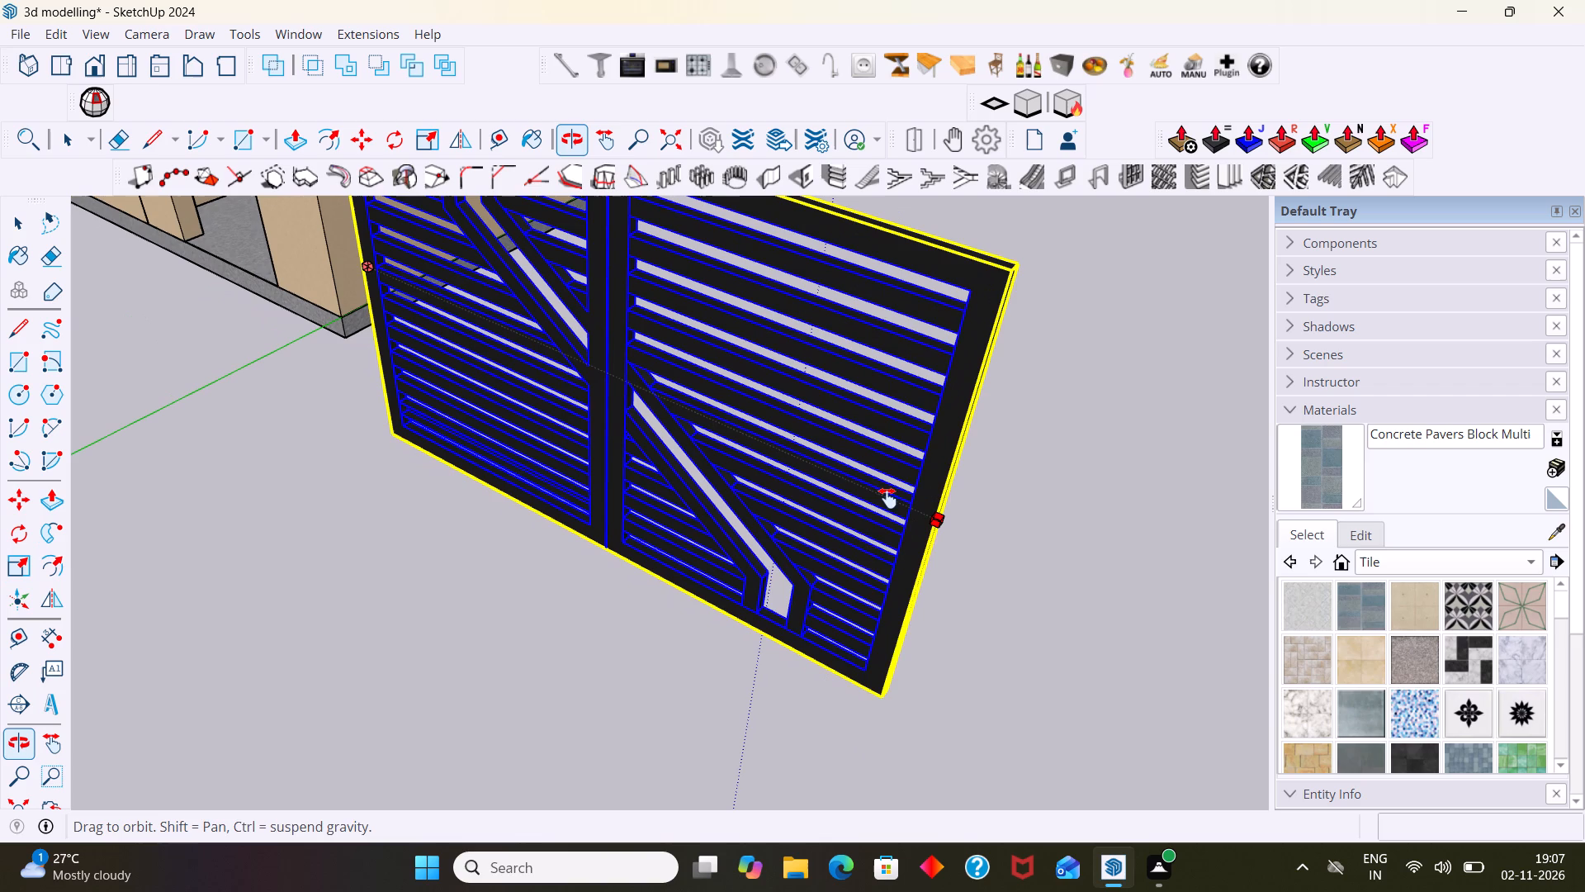
middle_drag(887, 498, 887, 497)
scroll(863, 482, down, 4)
scroll(733, 465, down, 4)
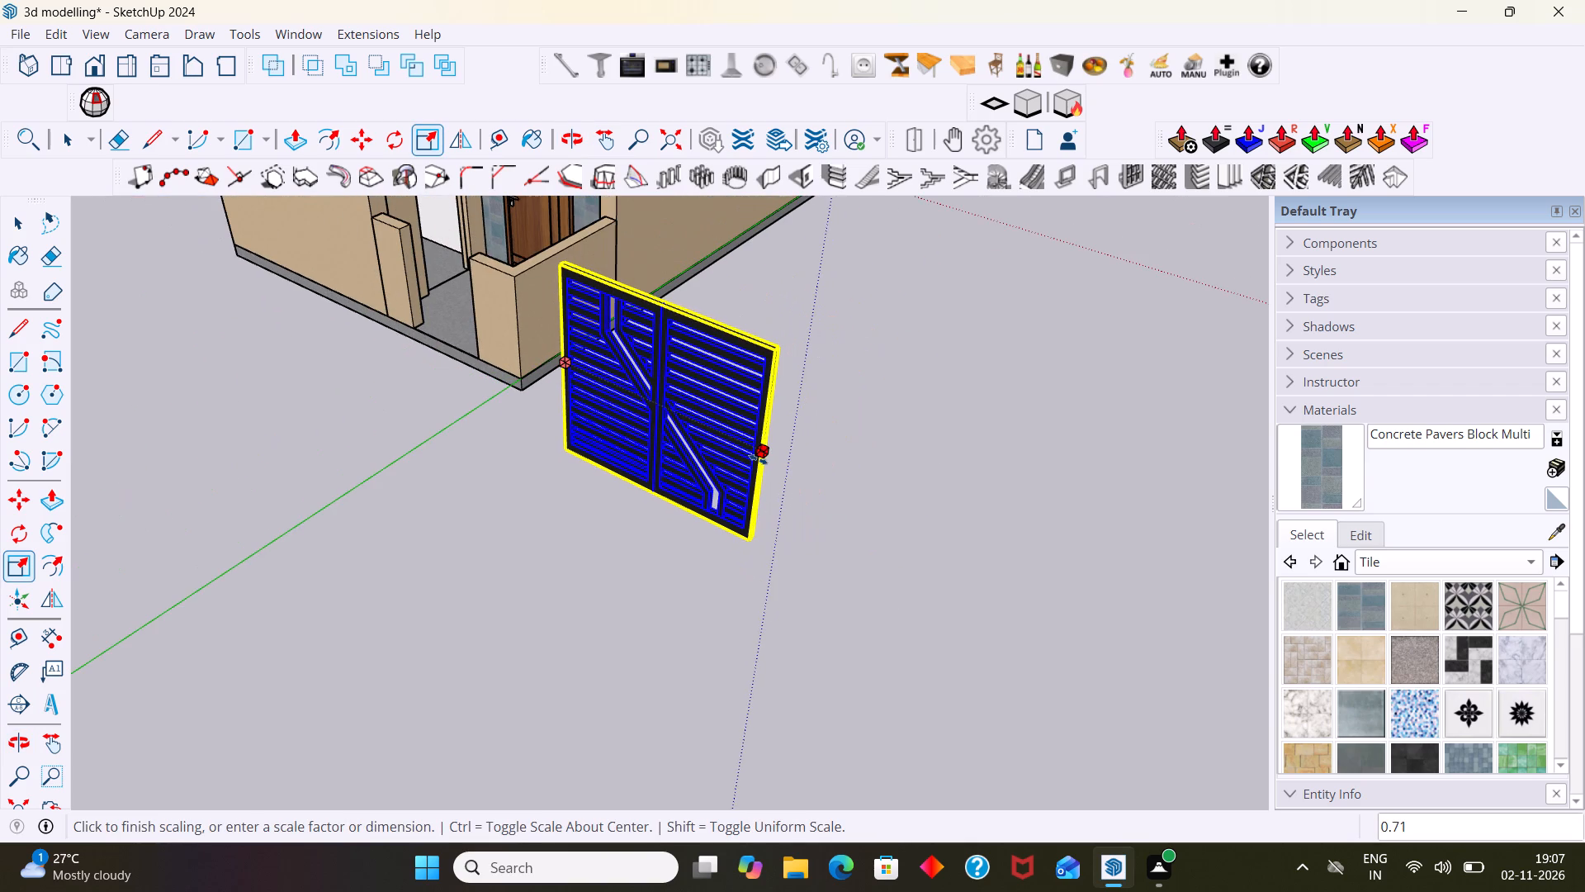
scroll(758, 459, up, 1)
click(745, 454)
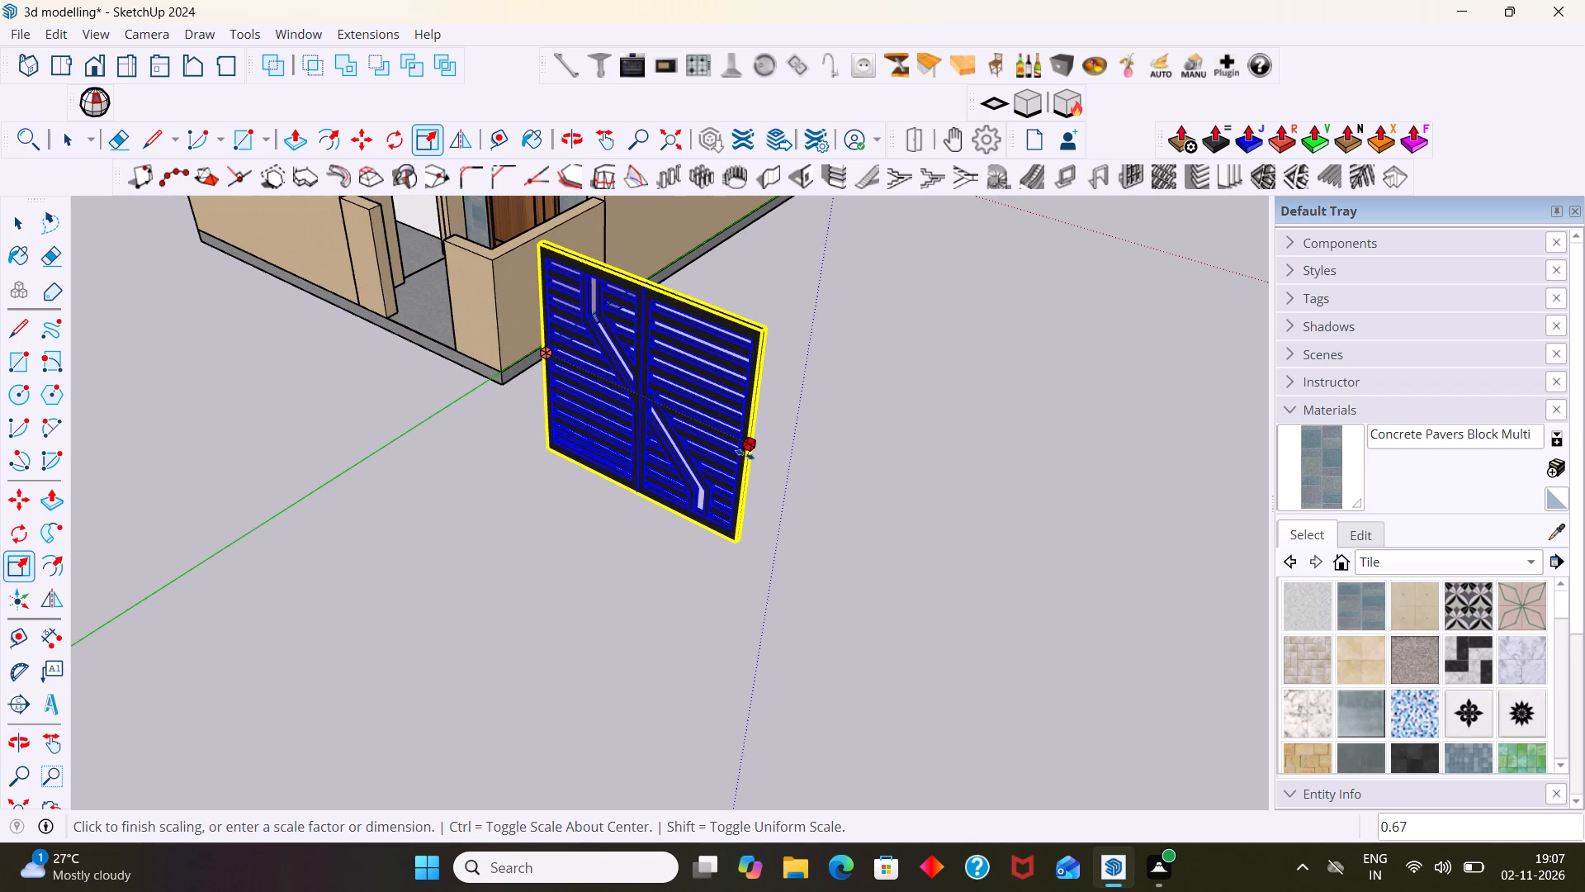
Scale the gate's height along the blue axis to a factor of about 0.45.
scroll(646, 290, up, 3)
middle_drag(642, 304, 637, 444)
scroll(639, 435, up, 3)
shift+middle_drag(642, 604, 652, 597)
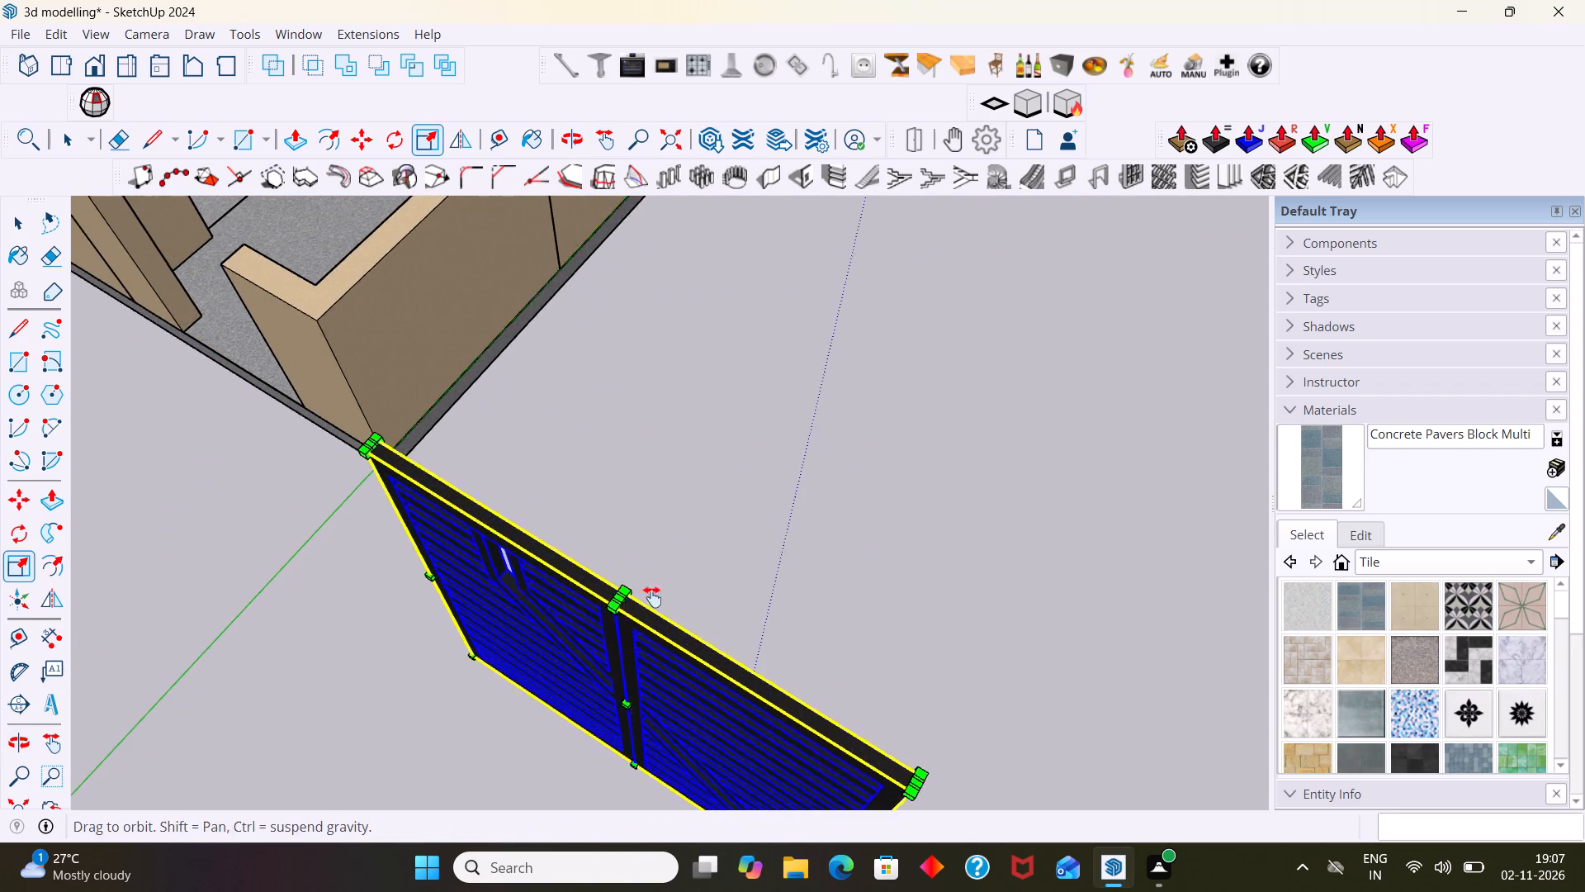
shift+middle_drag(652, 597, 782, 416)
scroll(775, 429, up, 2)
middle_drag(768, 446, 763, 466)
scroll(739, 434, up, 5)
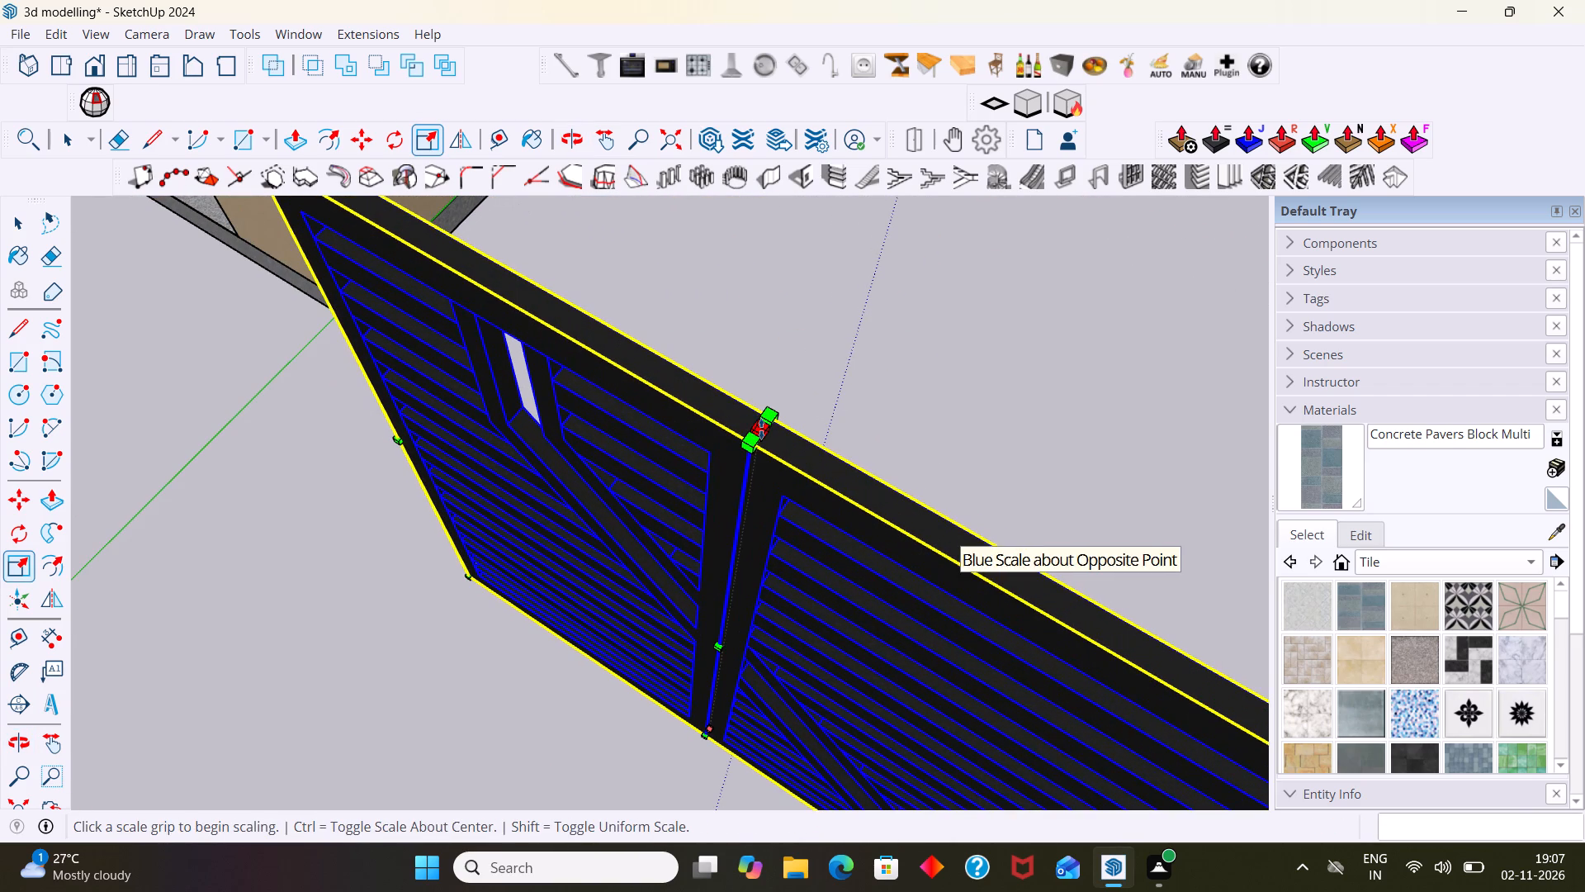
click(761, 429)
scroll(745, 531, down, 4)
middle_drag(758, 545, 816, 381)
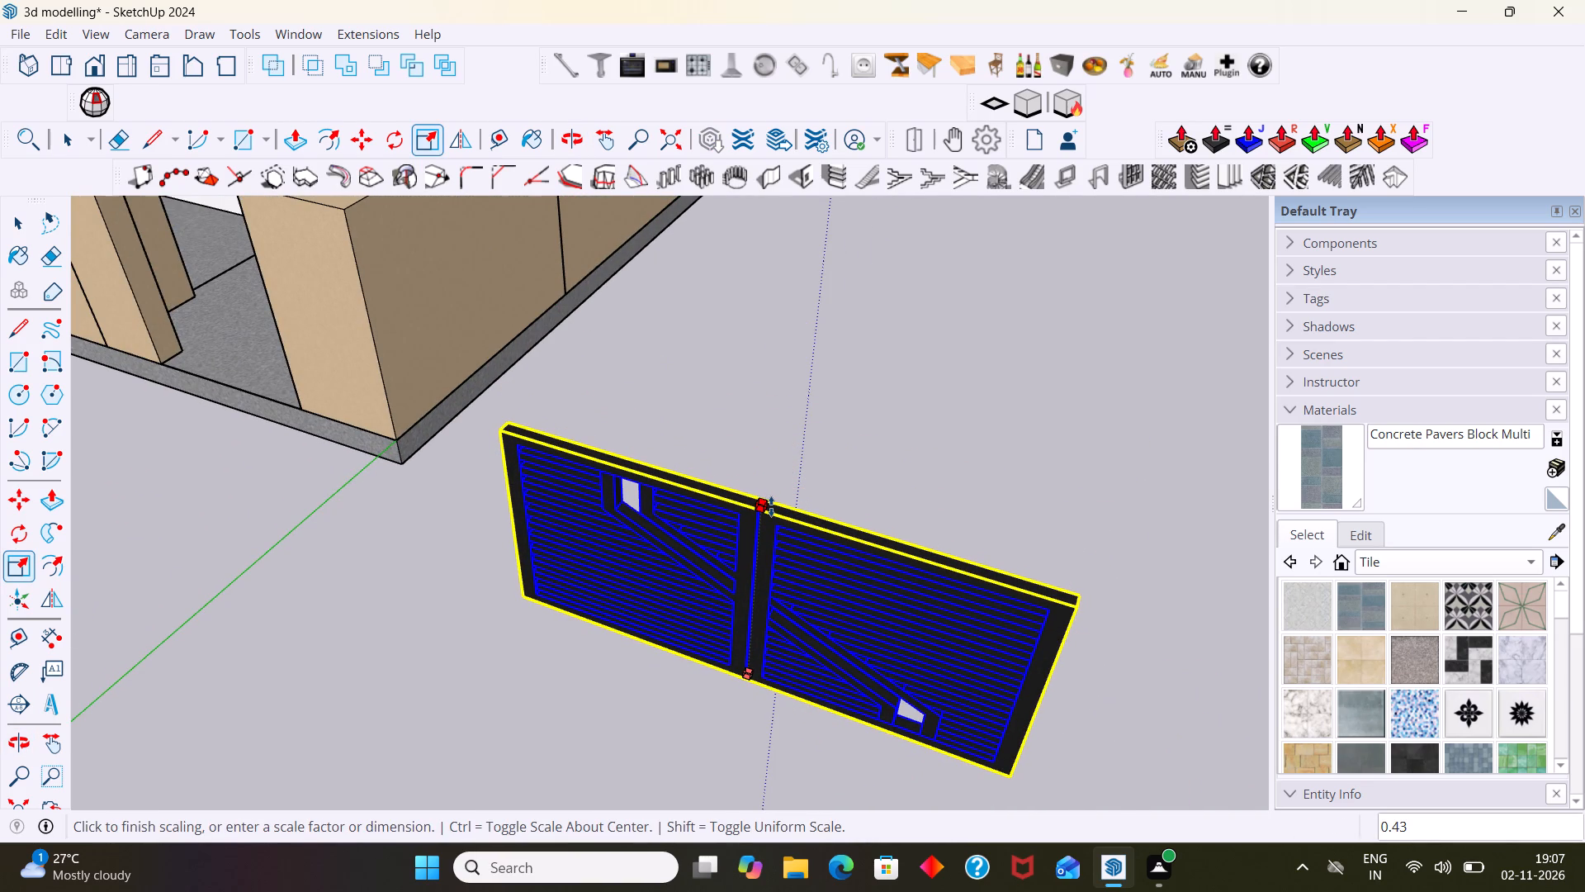
scroll(771, 504, up, 3)
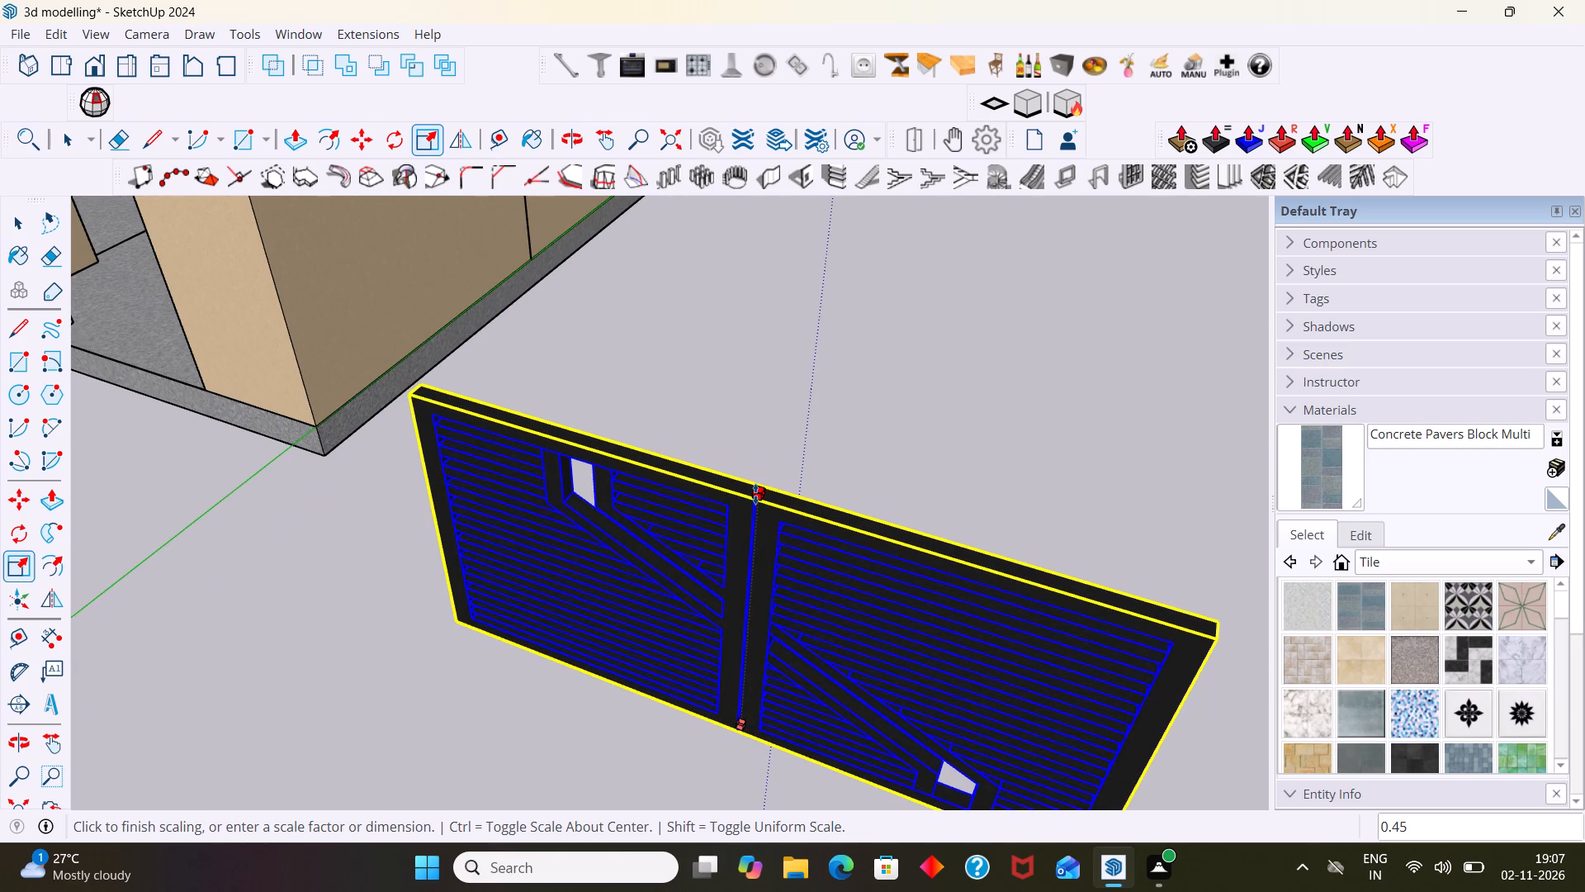
click(755, 494)
Scale the gate narrower again along the red axis from its other side edge, towards the width of the porch entrance gap.
scroll(712, 521, down, 11)
middle_drag(789, 581, 1168, 539)
scroll(1170, 541, up, 1)
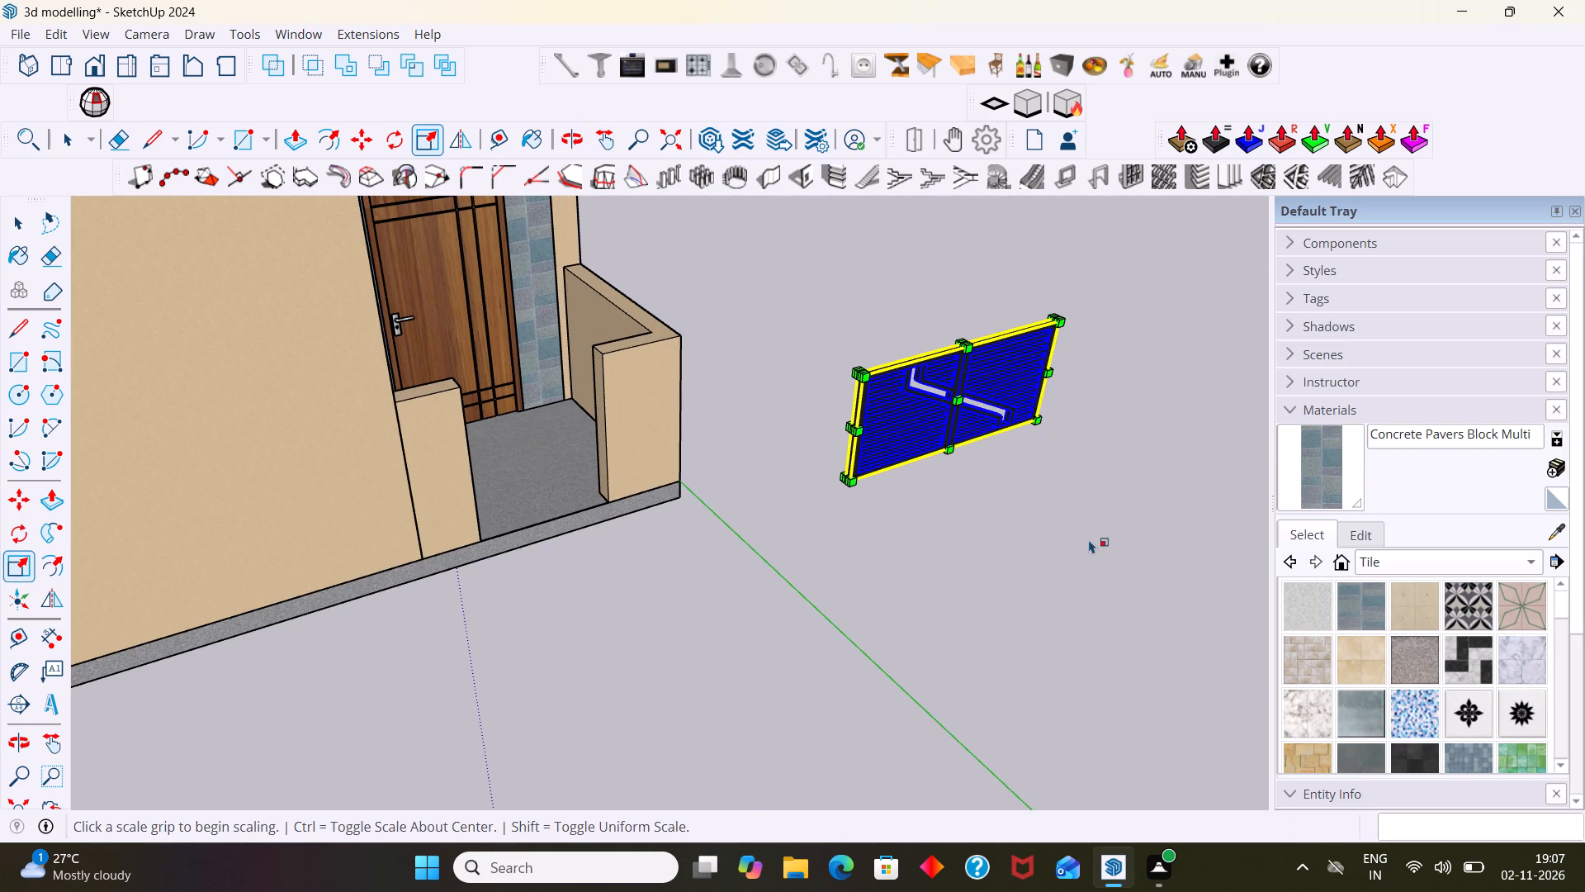
scroll(949, 534, up, 9)
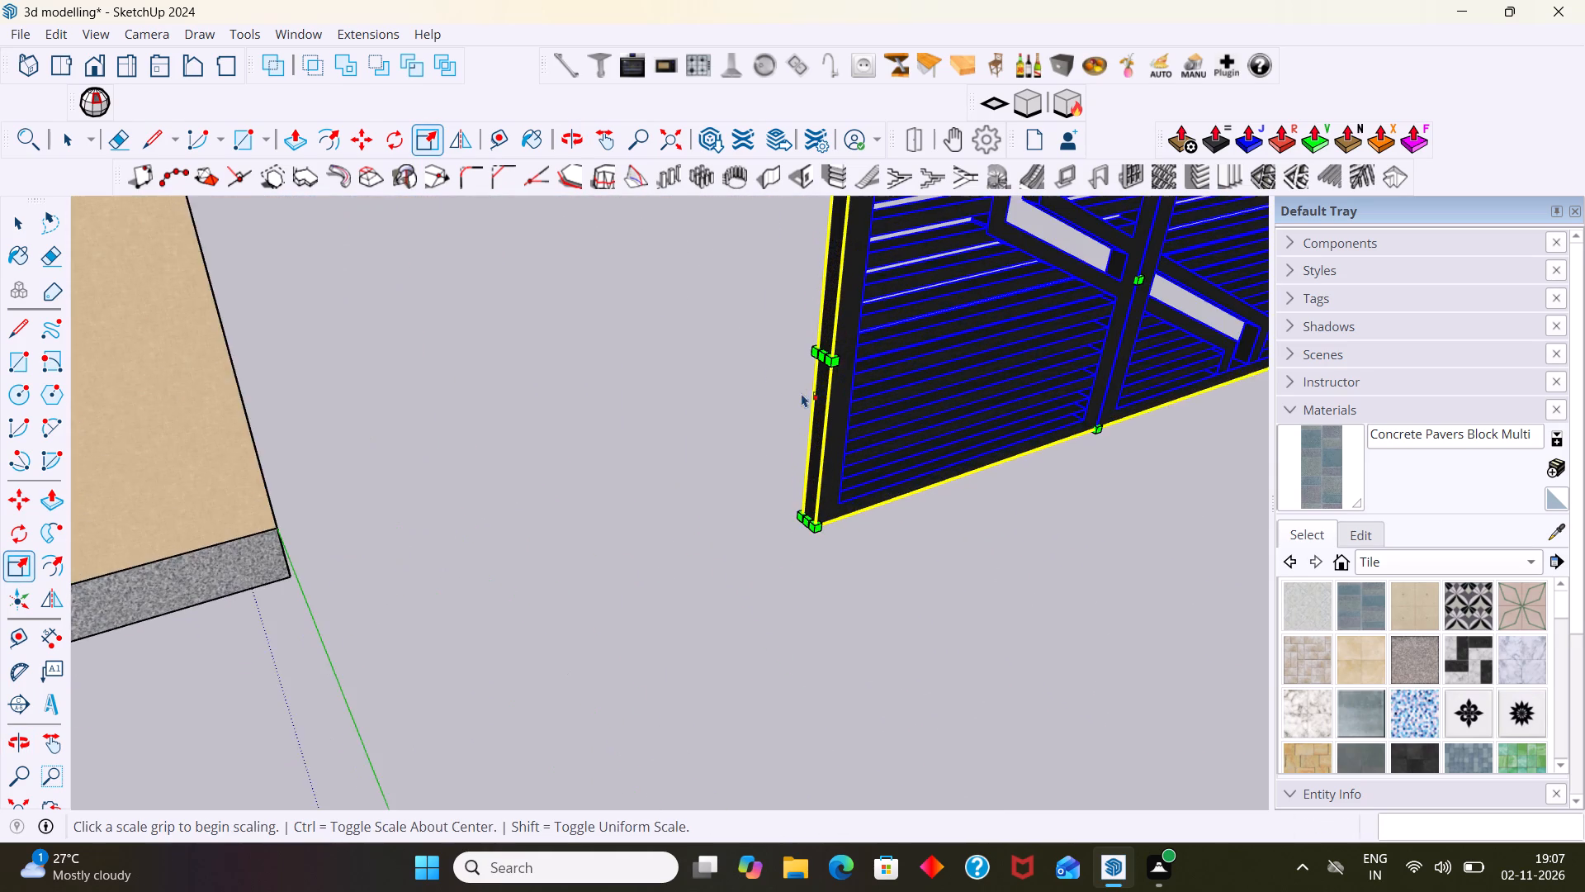
scroll(802, 393, up, 4)
click(821, 353)
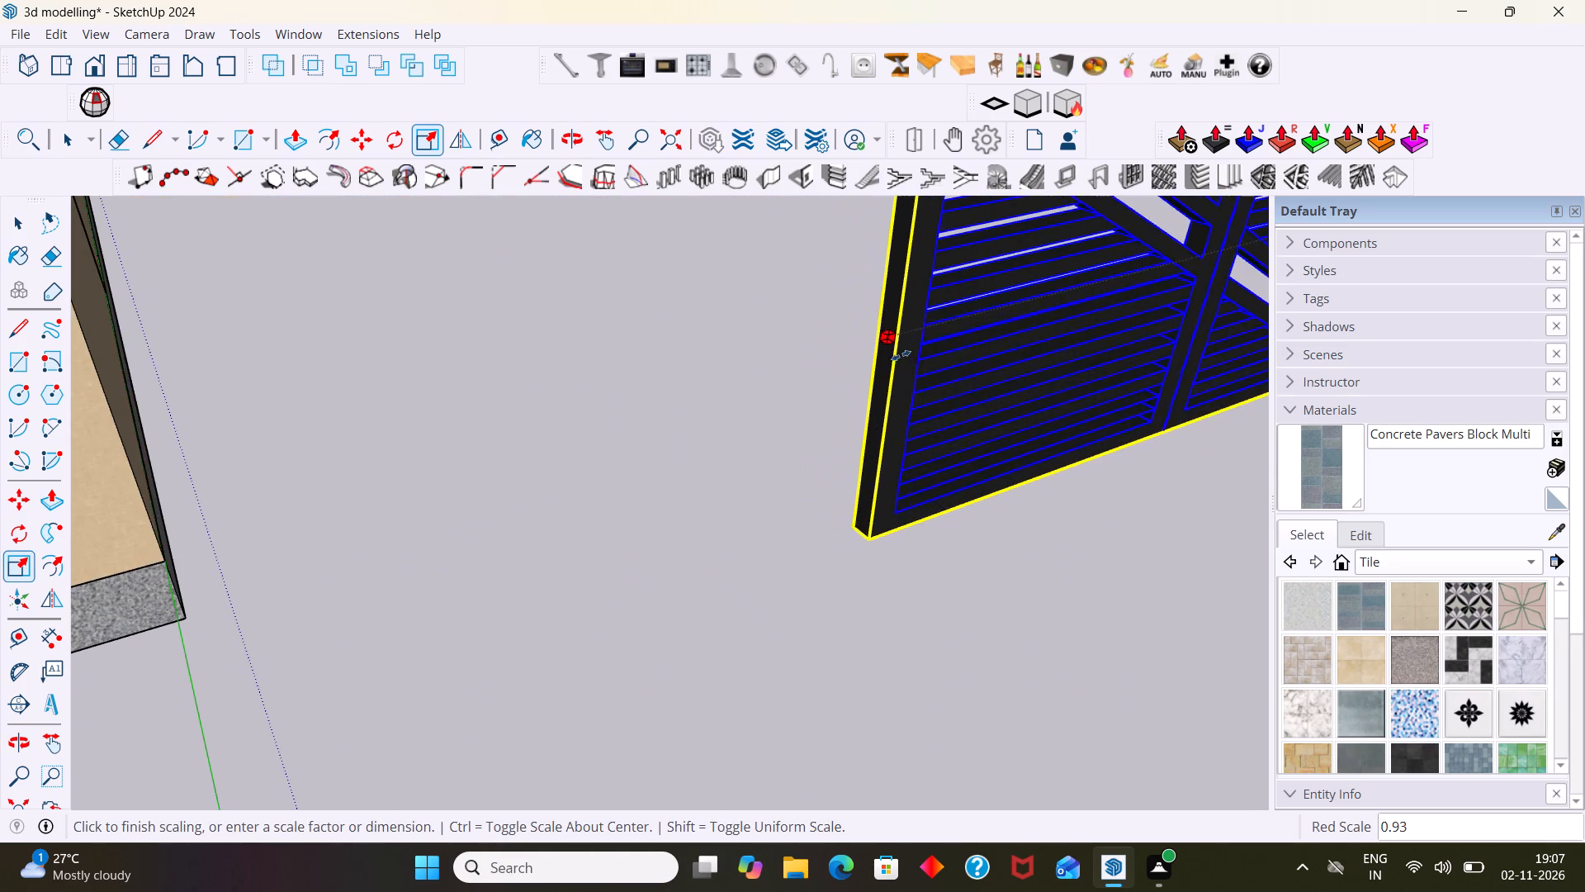
scroll(901, 355, down, 6)
middle_drag(949, 380, 710, 421)
scroll(732, 412, down, 3)
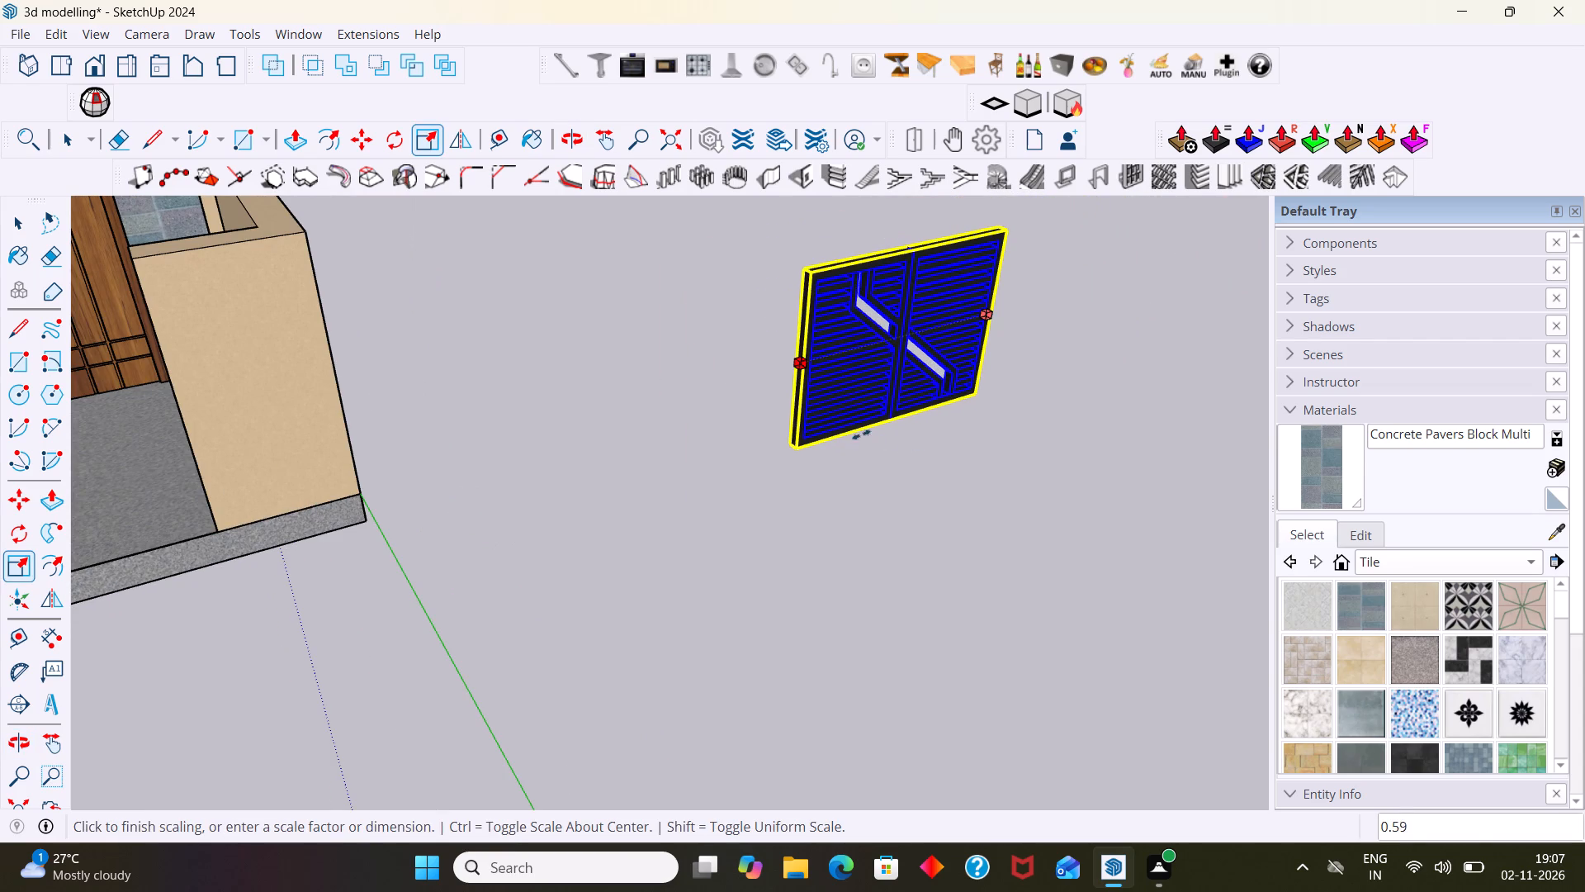
click(835, 432)
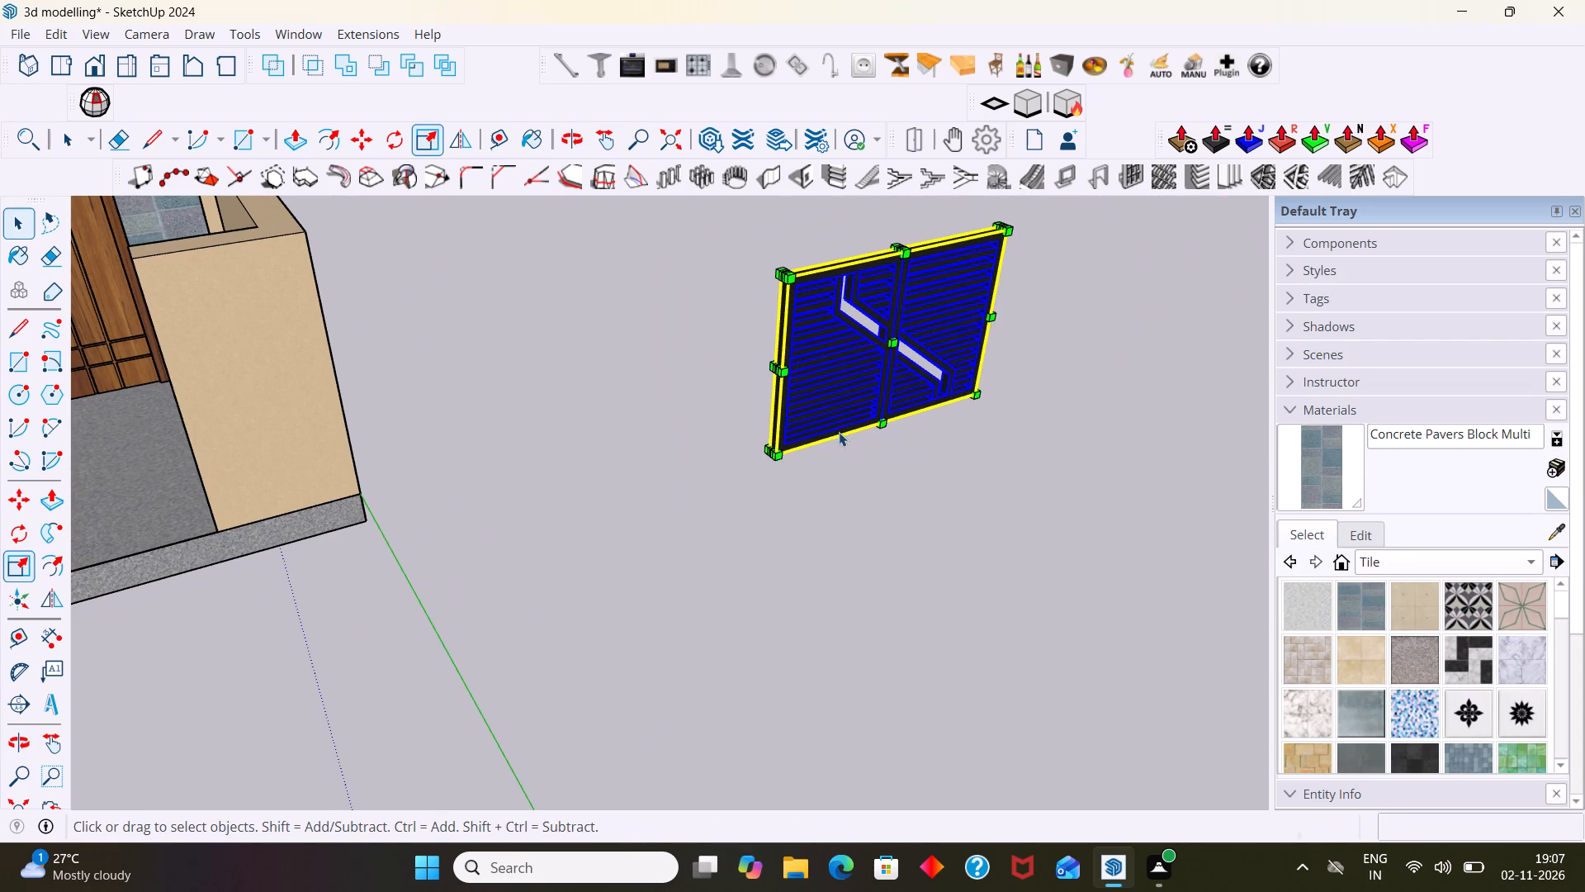
key(space)
click(835, 423)
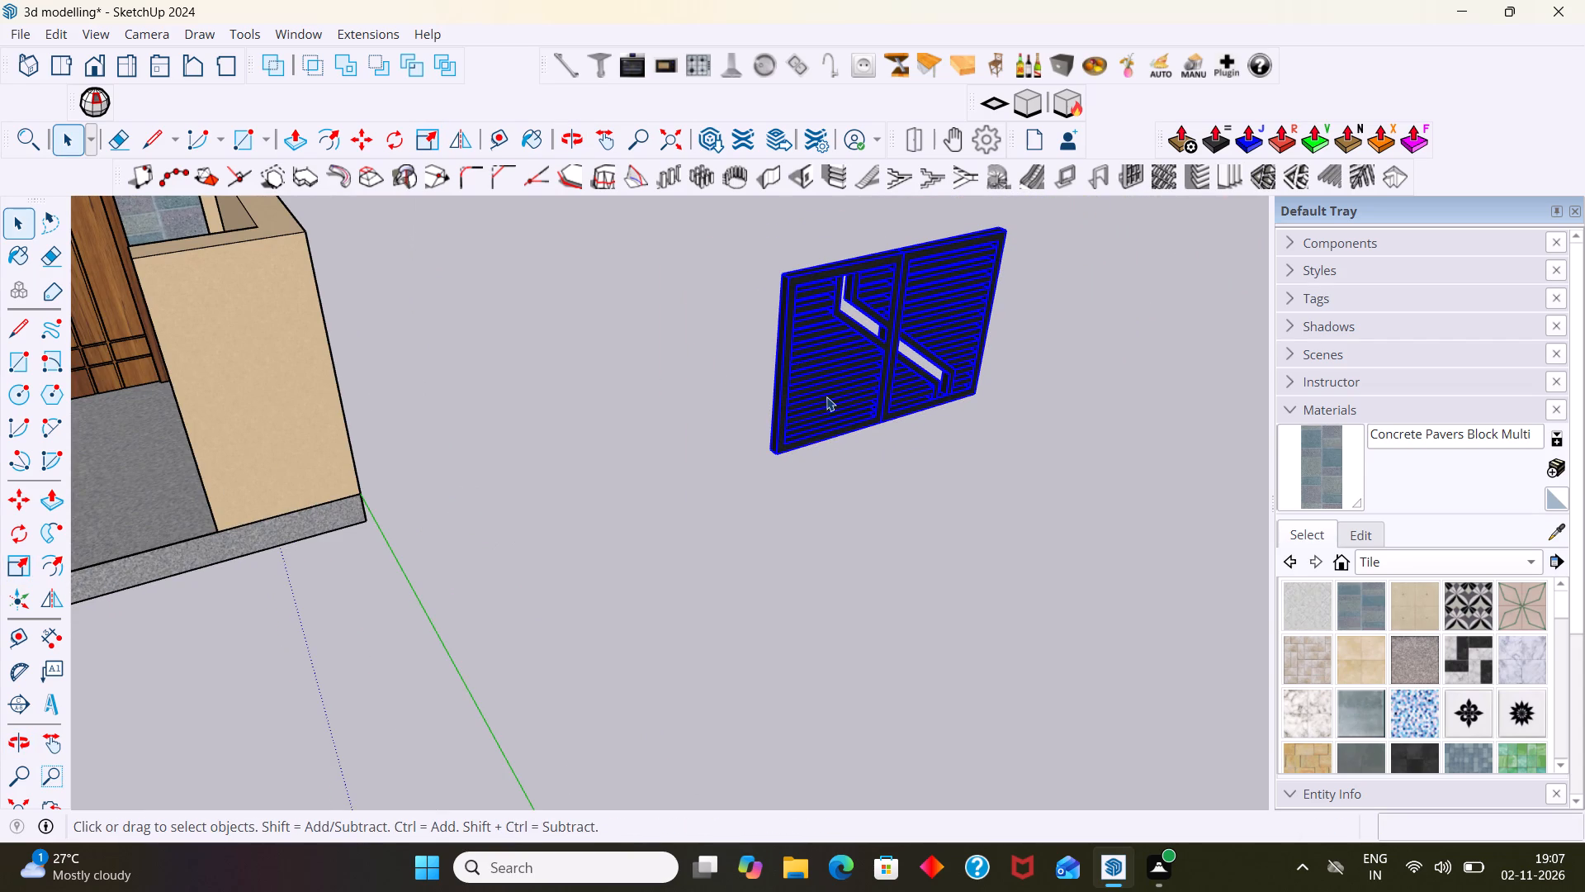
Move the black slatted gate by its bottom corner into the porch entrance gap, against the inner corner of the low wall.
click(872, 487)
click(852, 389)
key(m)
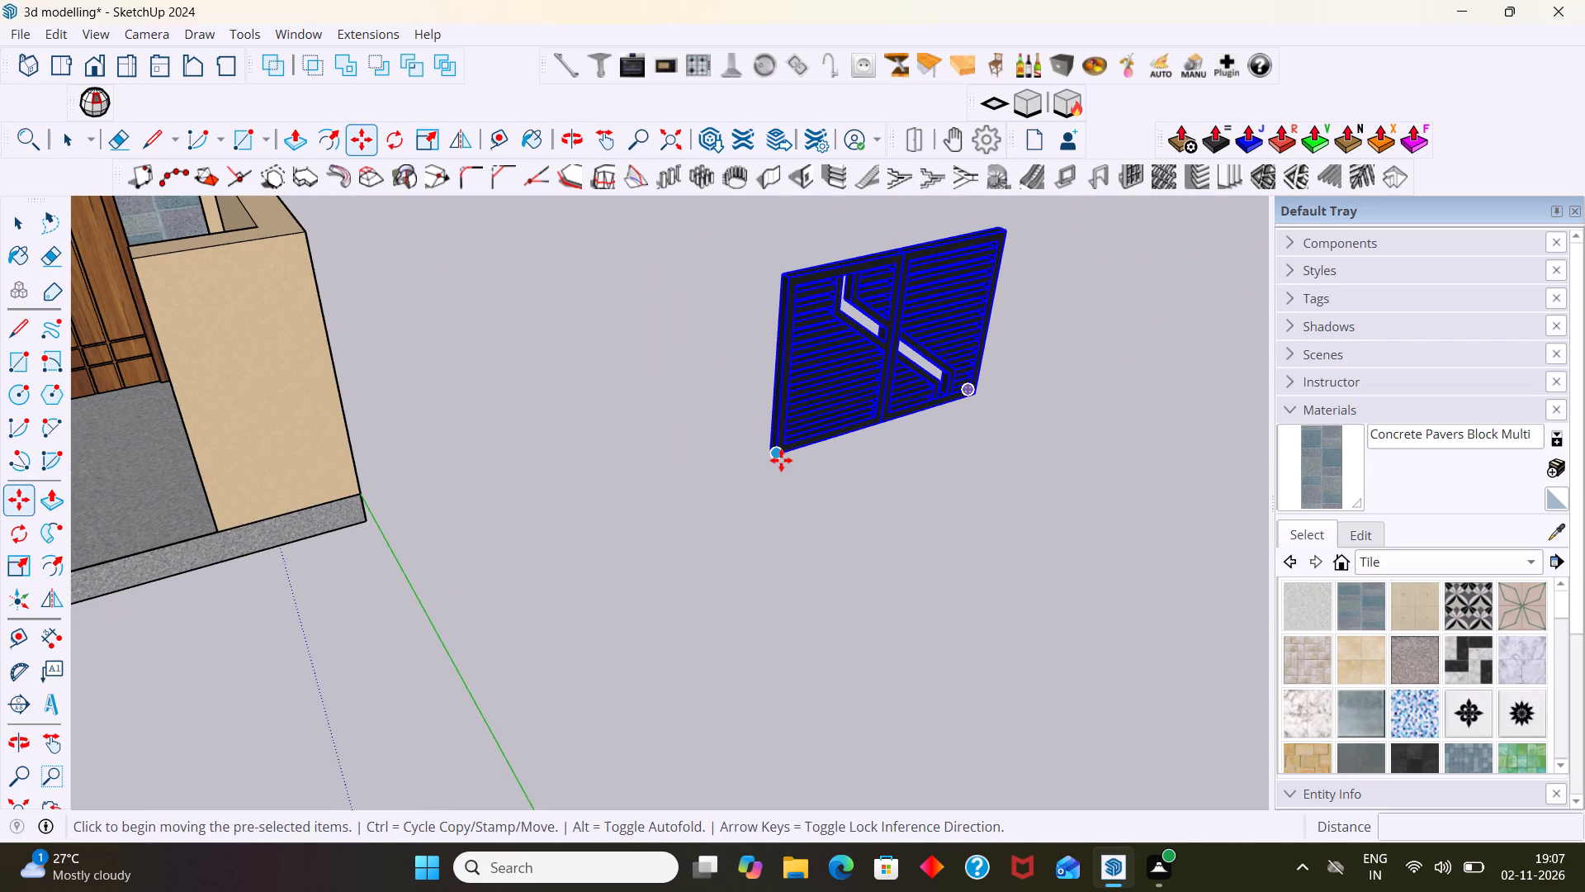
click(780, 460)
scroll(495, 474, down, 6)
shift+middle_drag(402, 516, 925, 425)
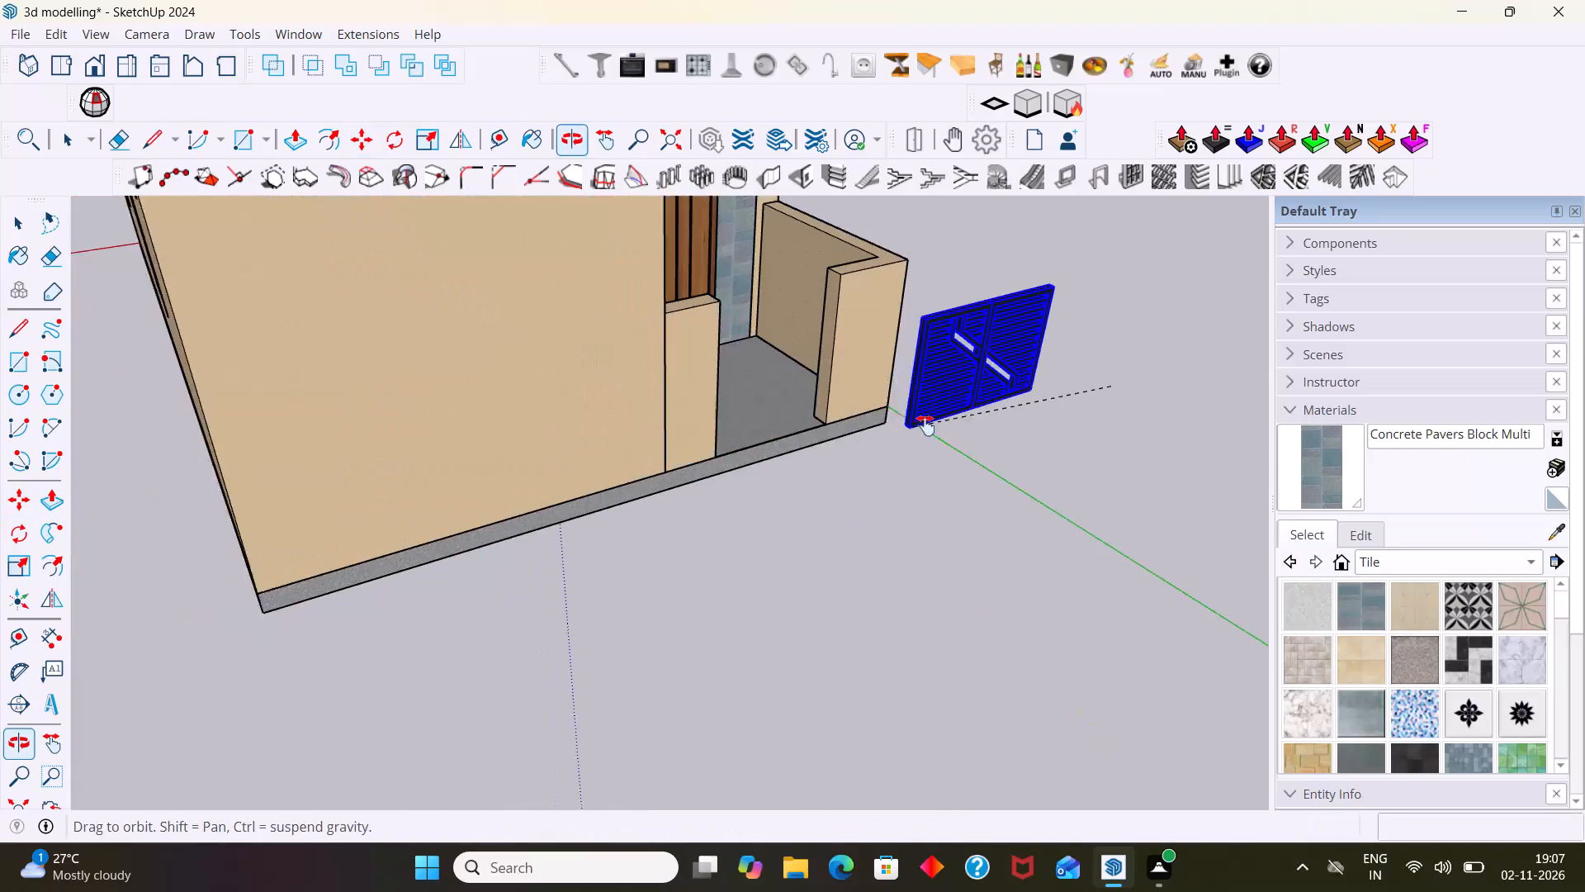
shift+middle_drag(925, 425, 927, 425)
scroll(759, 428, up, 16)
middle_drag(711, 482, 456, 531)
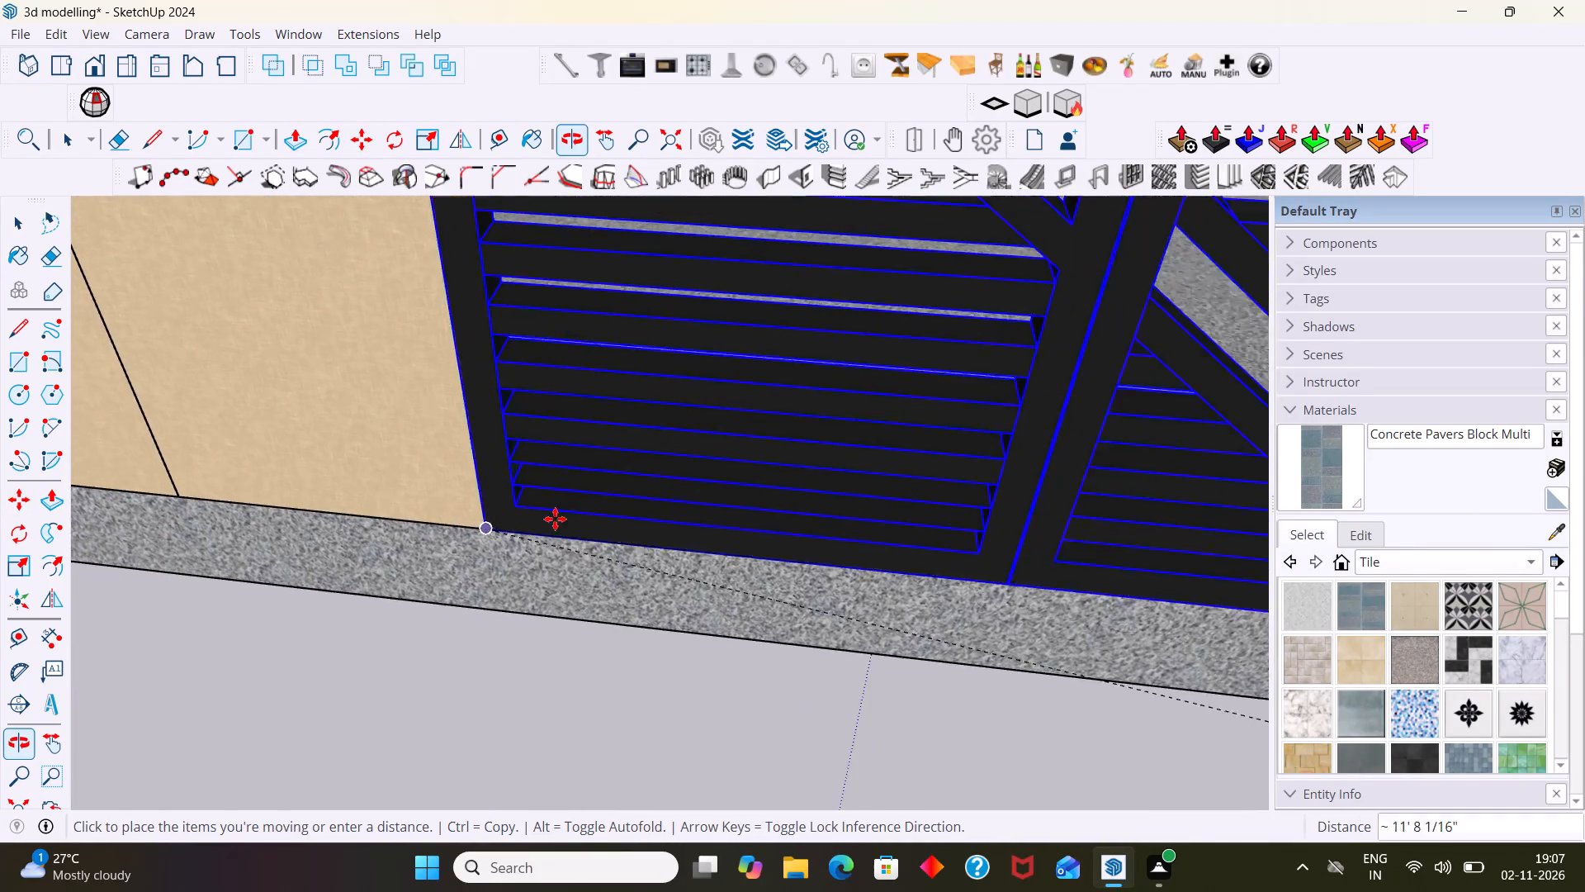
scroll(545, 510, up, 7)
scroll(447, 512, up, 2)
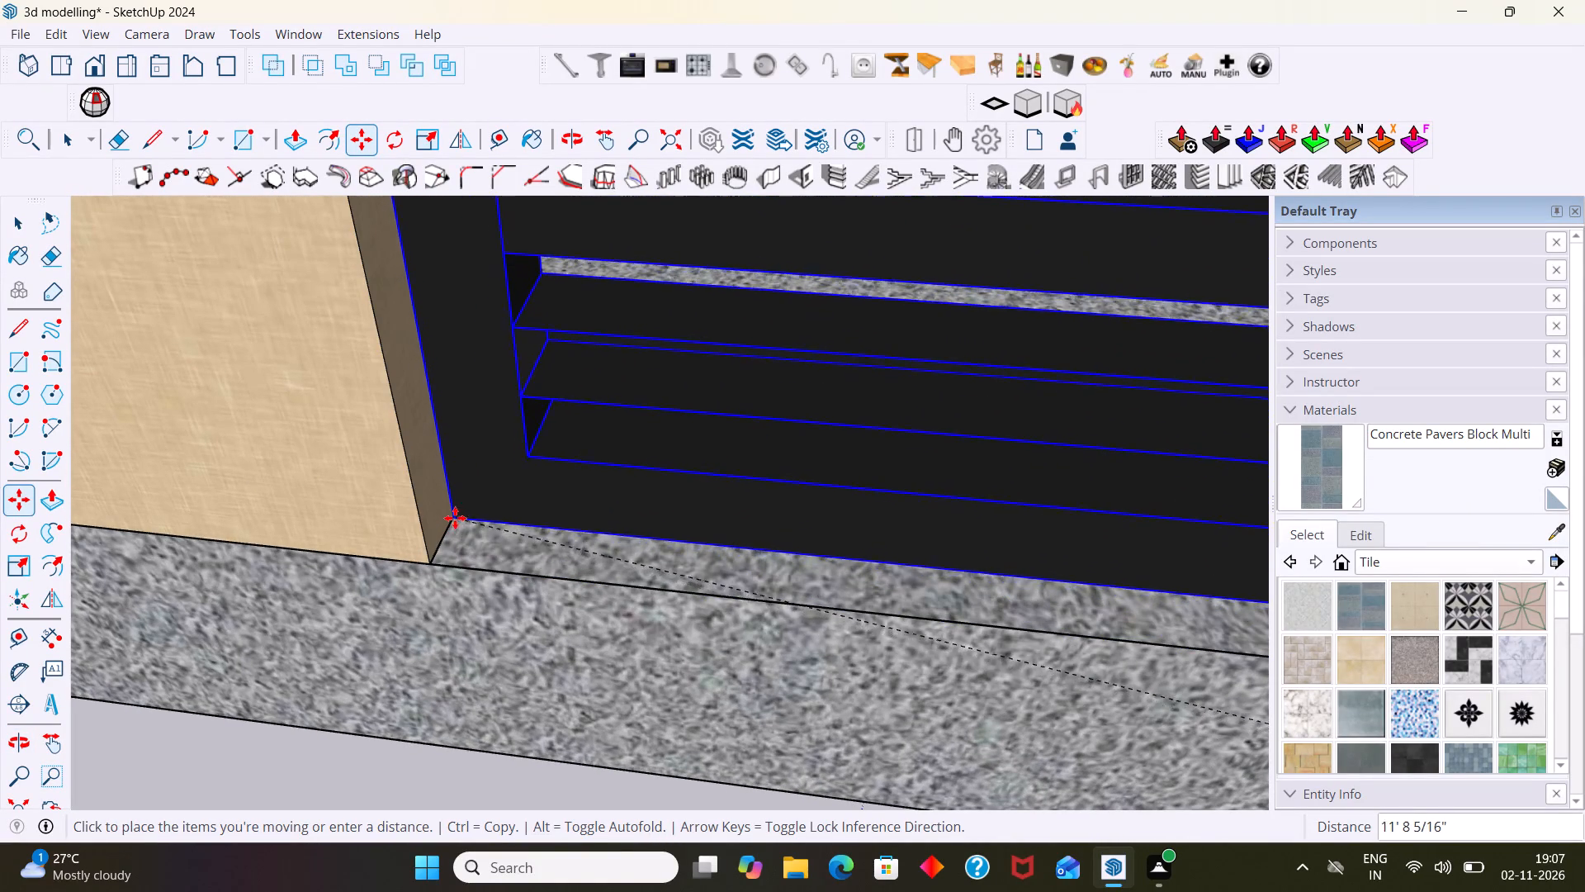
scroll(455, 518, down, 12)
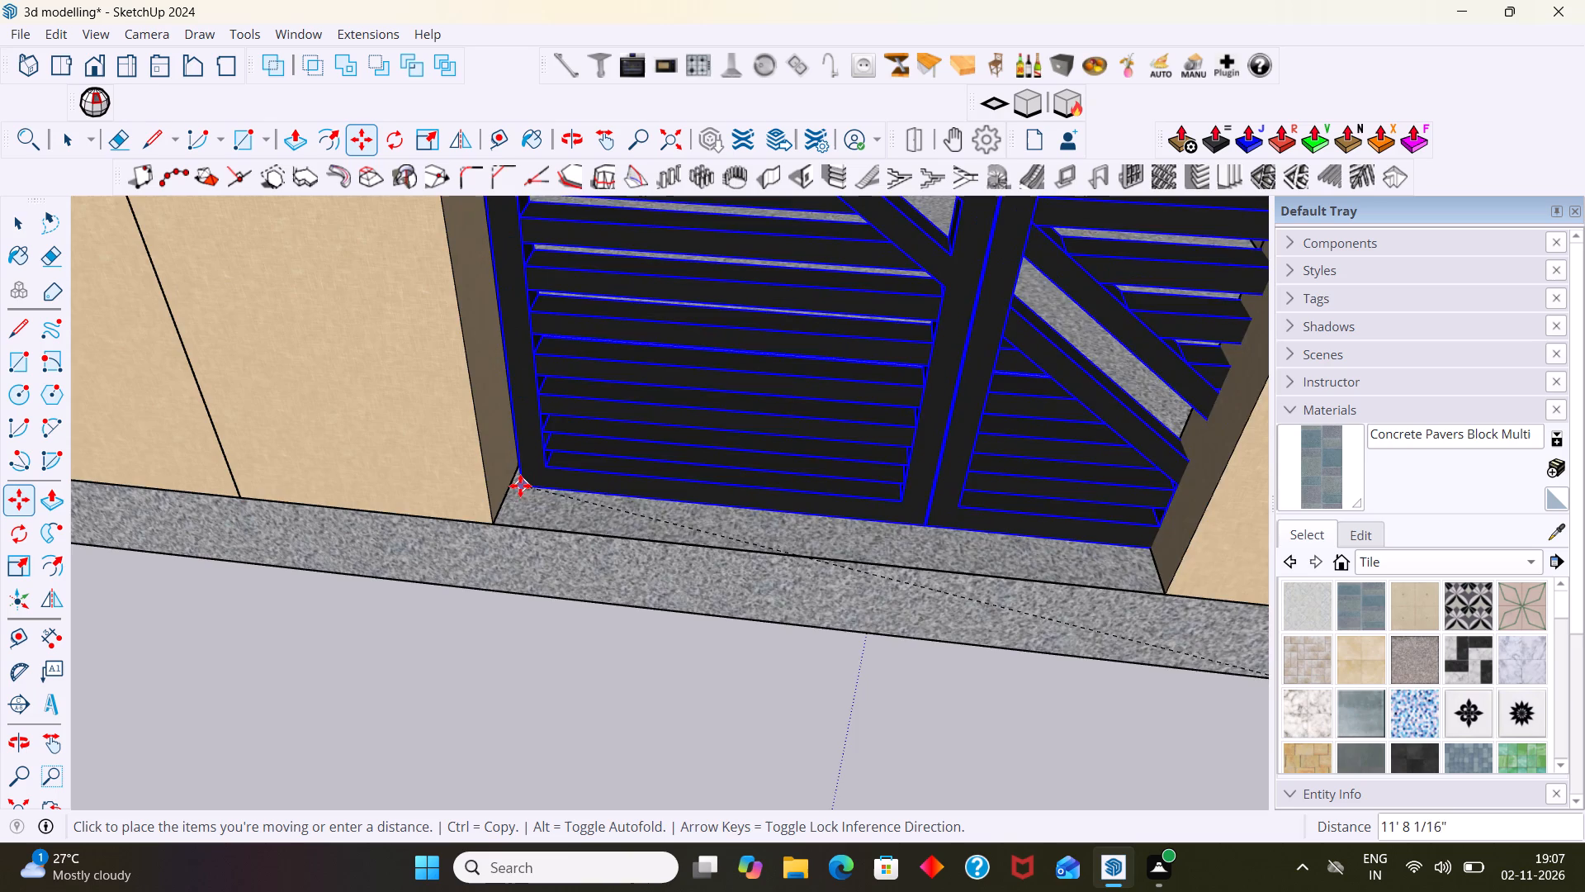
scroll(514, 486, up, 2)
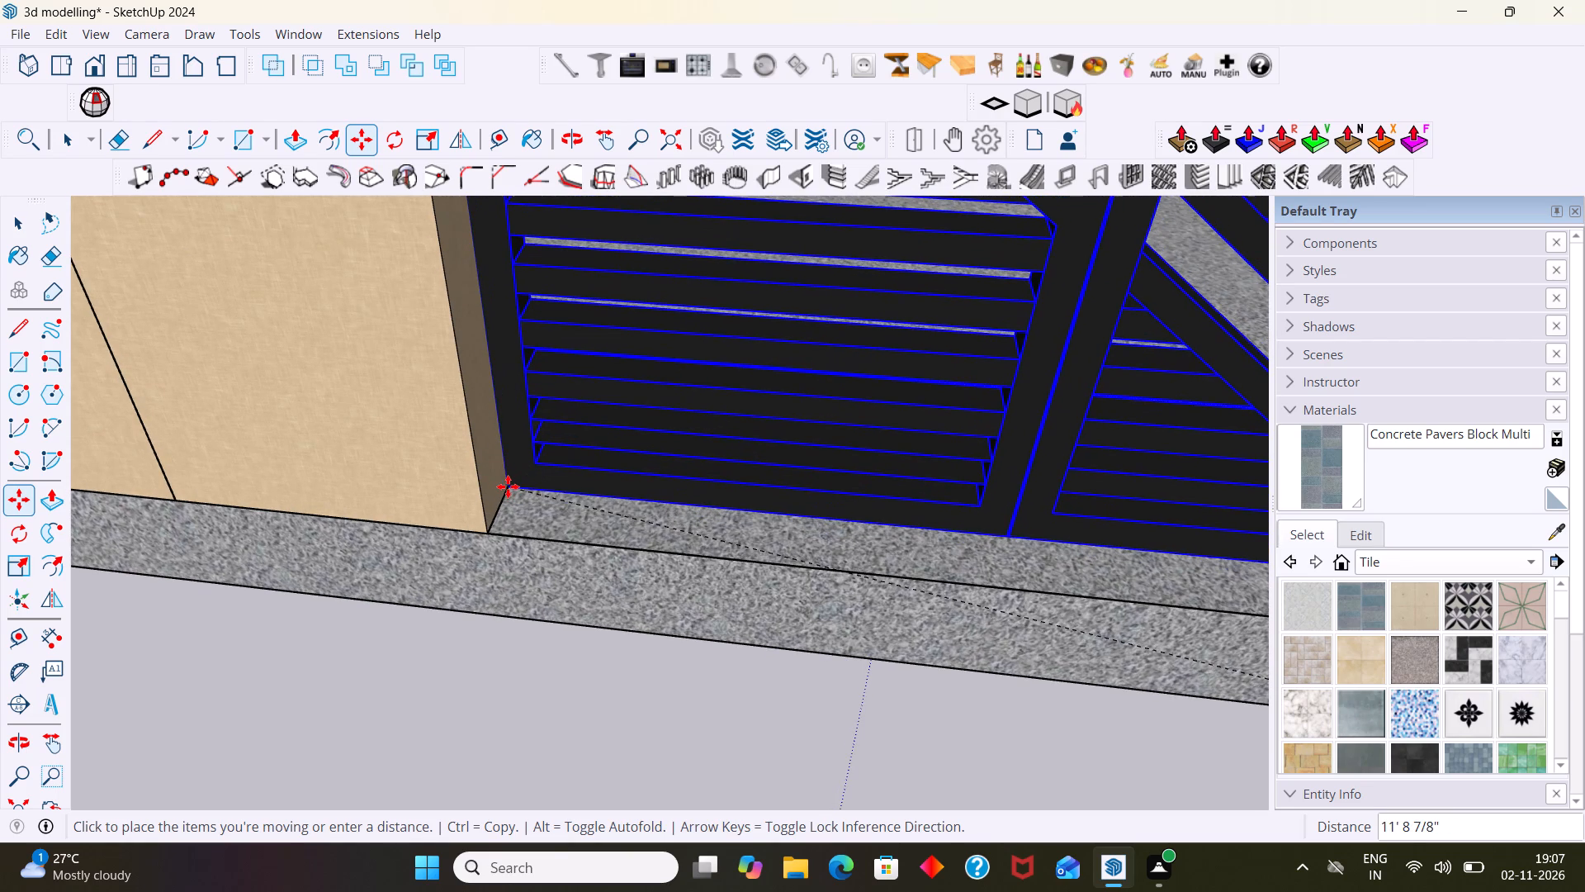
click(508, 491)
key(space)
Examine from above and from the front how the gate fits between the two low porch walls.
scroll(558, 500, down, 8)
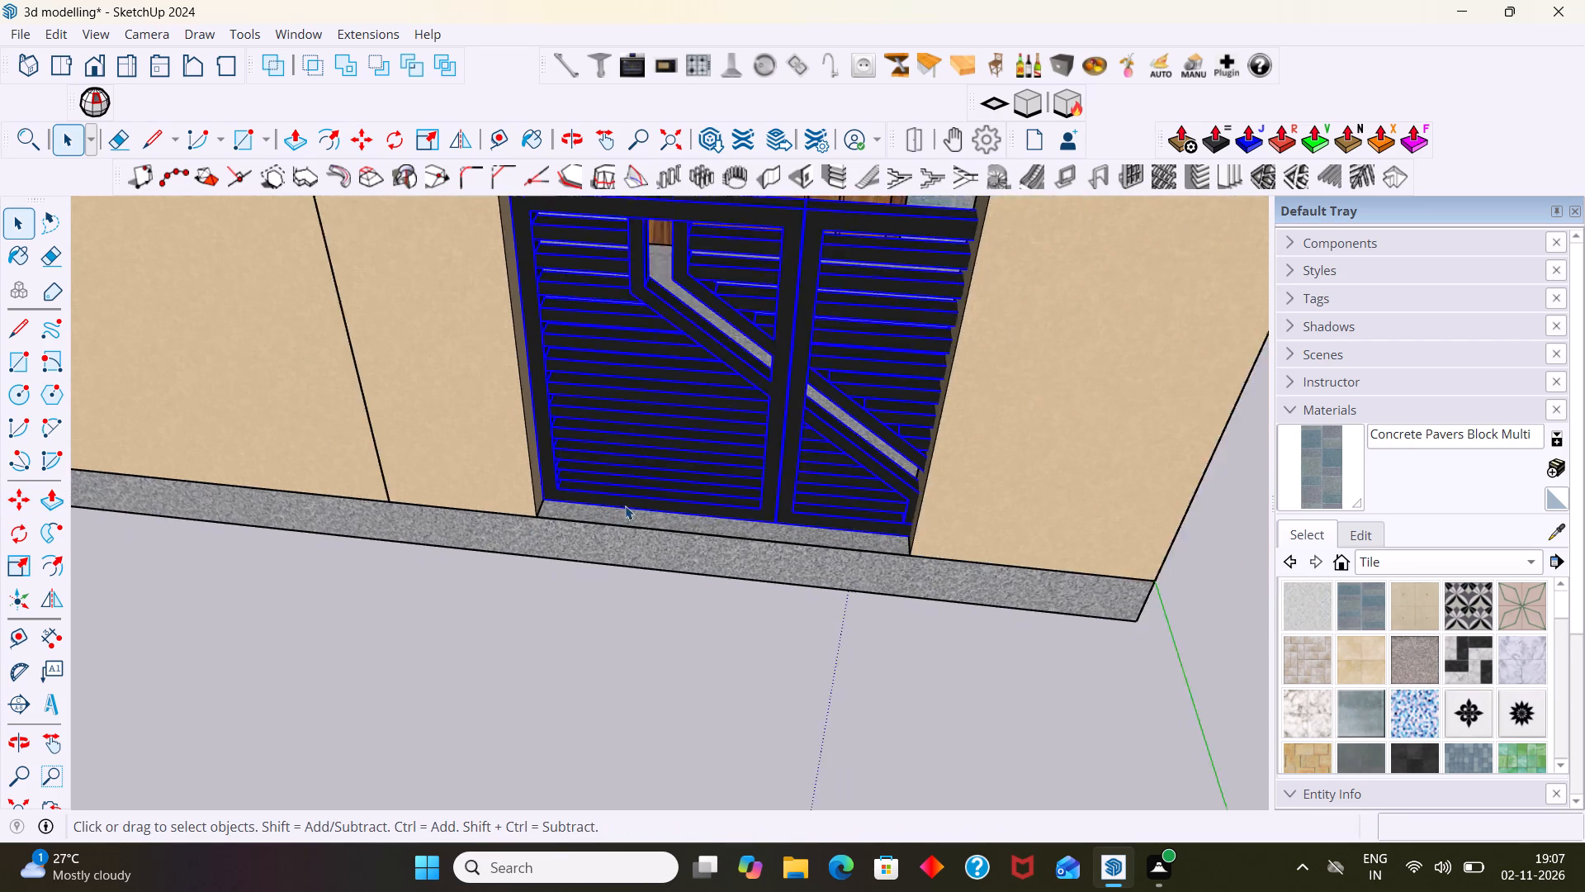
scroll(625, 505, down, 6)
middle_drag(653, 518, 1135, 605)
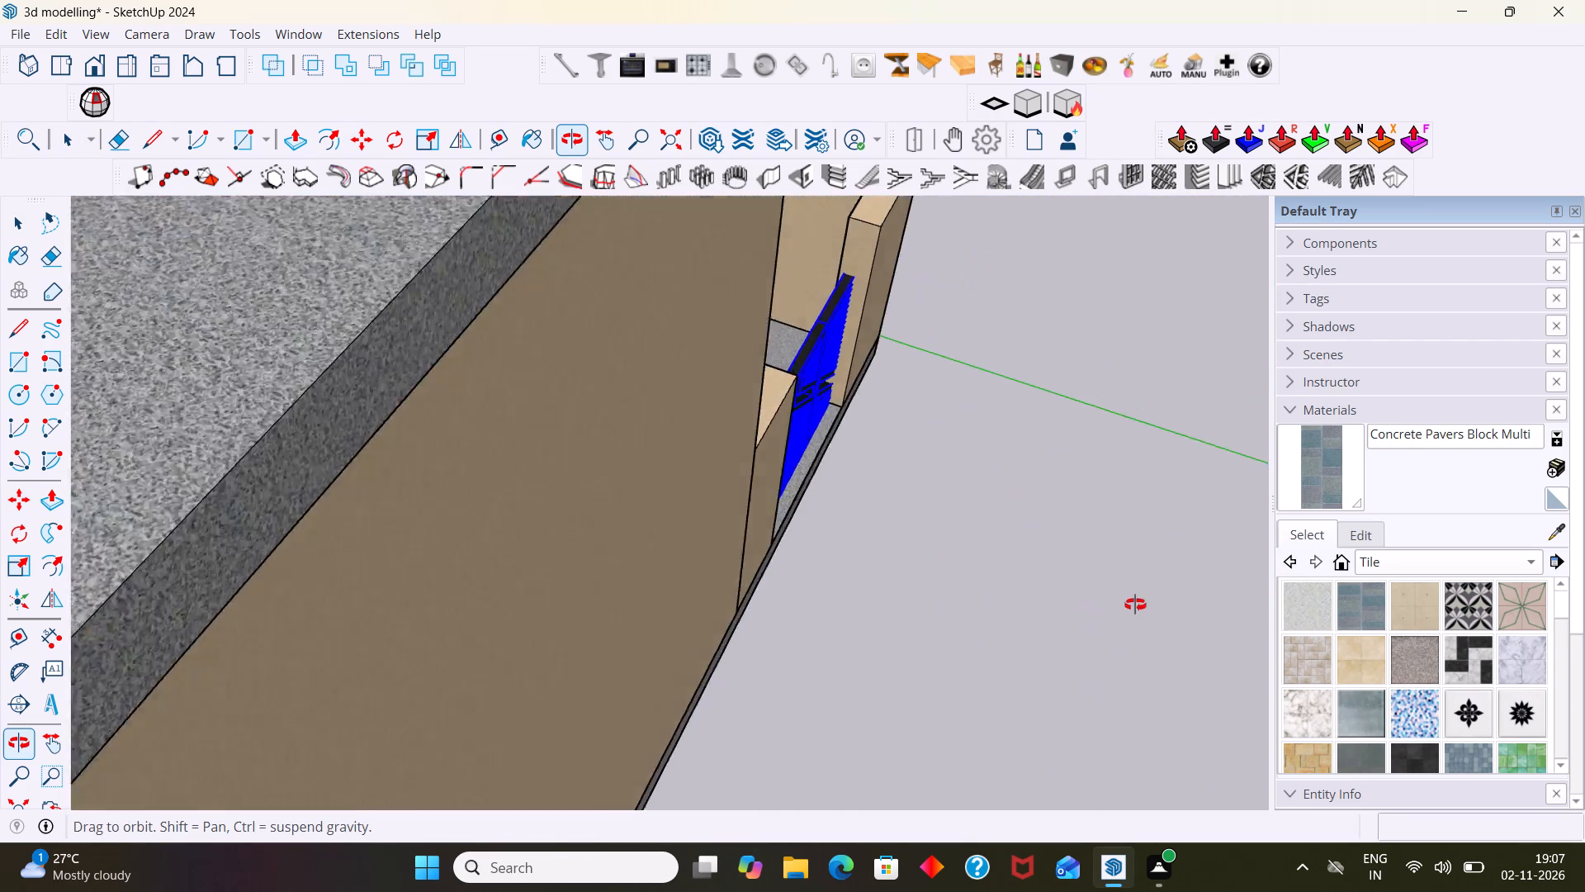
middle_drag(1135, 605, 1120, 567)
scroll(873, 314, up, 10)
middle_drag(819, 310, 788, 506)
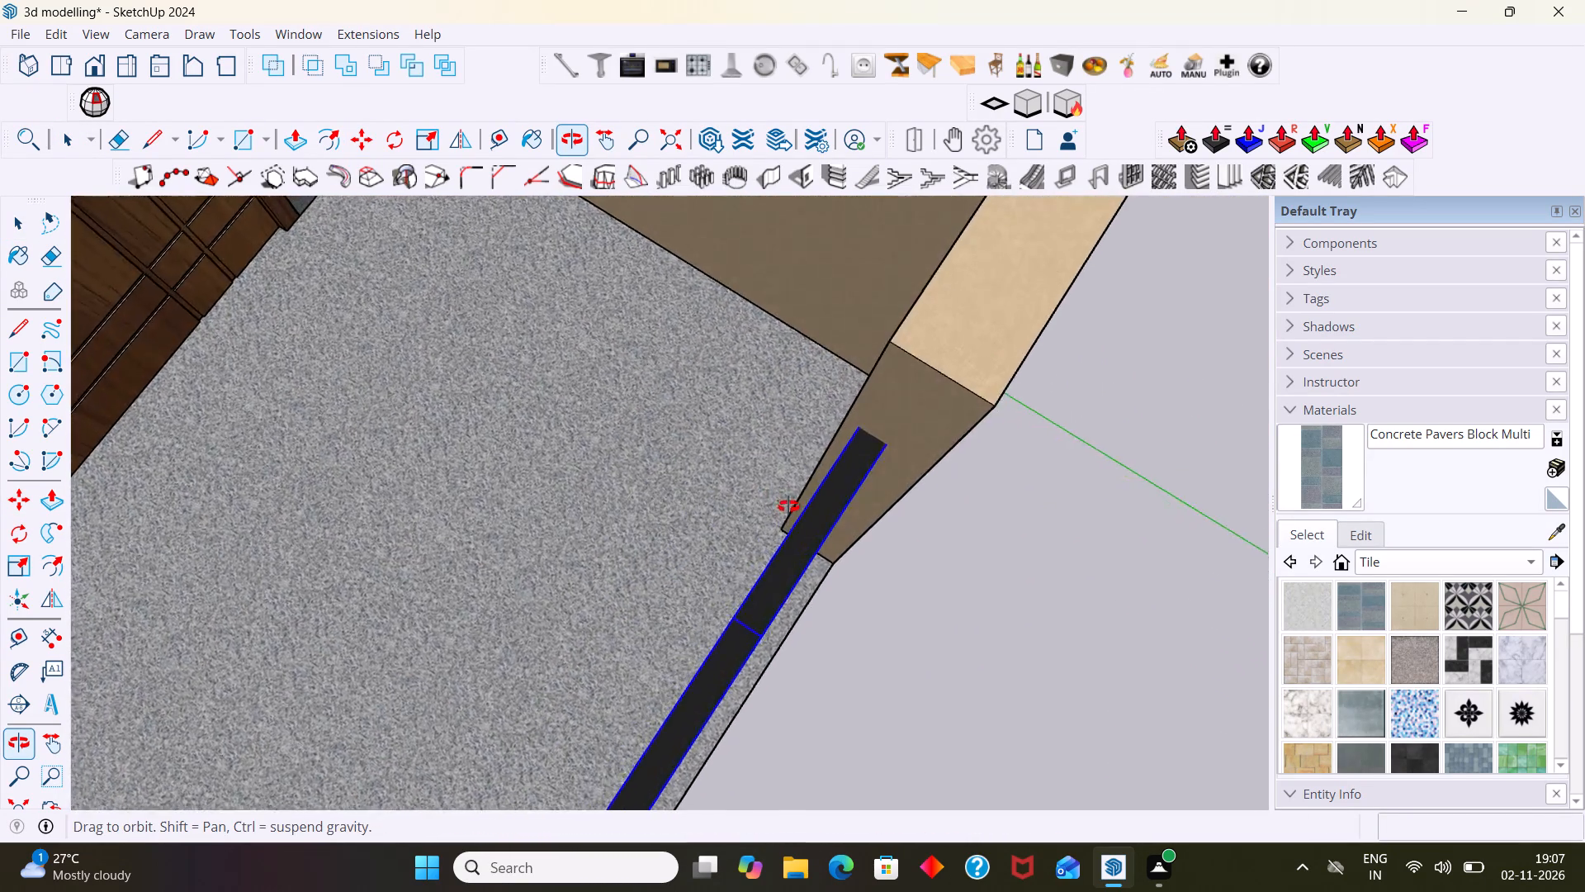
middle_drag(788, 506, 573, 421)
scroll(575, 418, down, 10)
scroll(618, 447, up, 7)
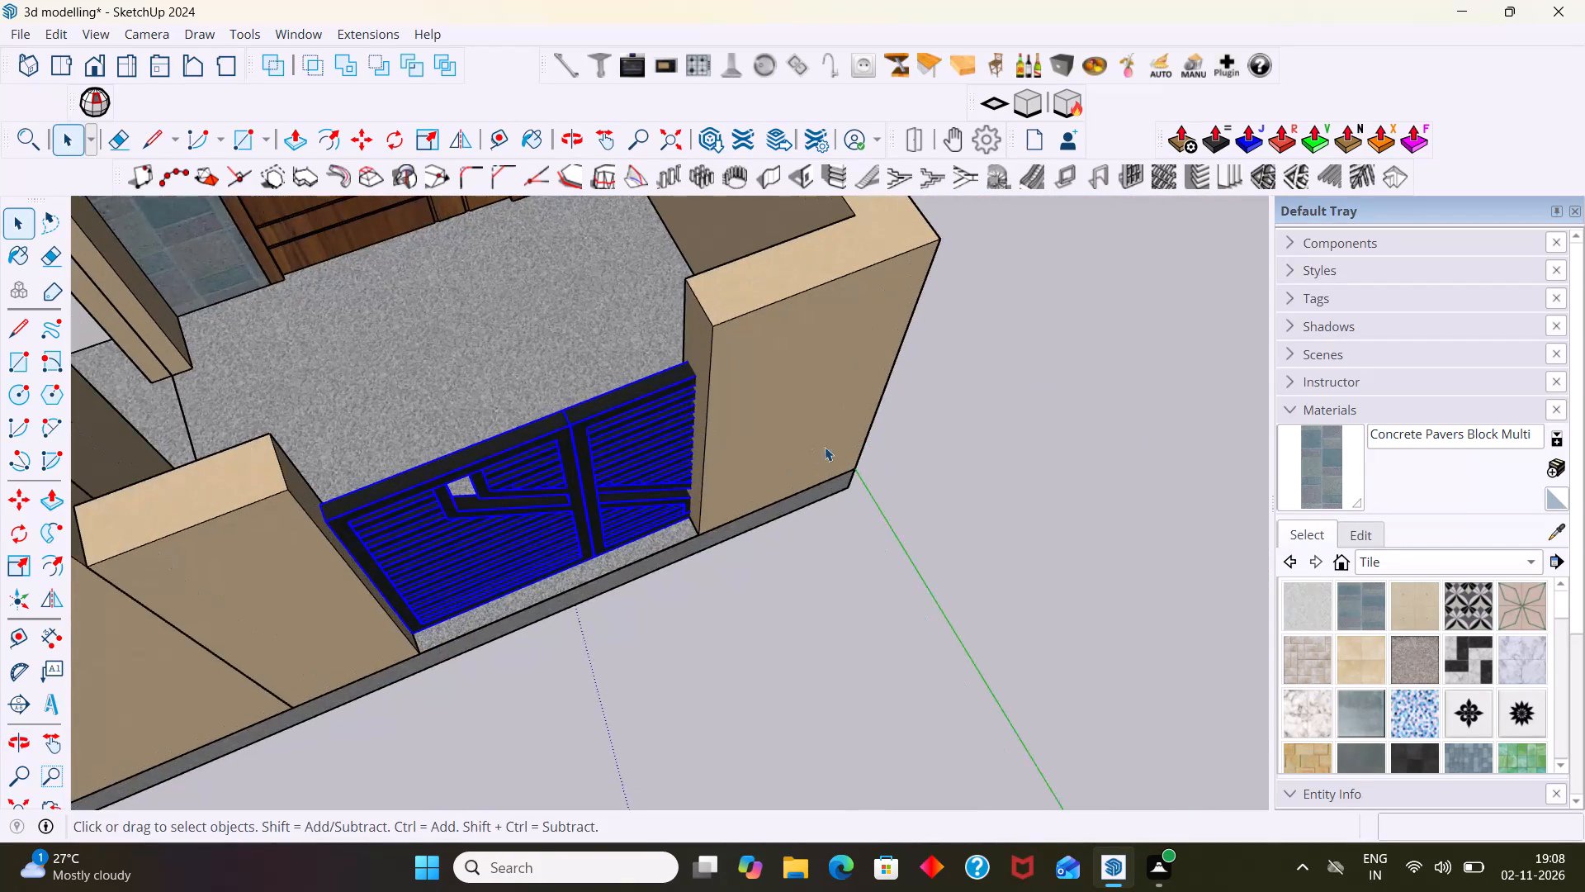
click(959, 432)
scroll(570, 478, up, 2)
middle_drag(575, 485, 434, 401)
scroll(550, 367, down, 6)
middle_drag(520, 412, 504, 324)
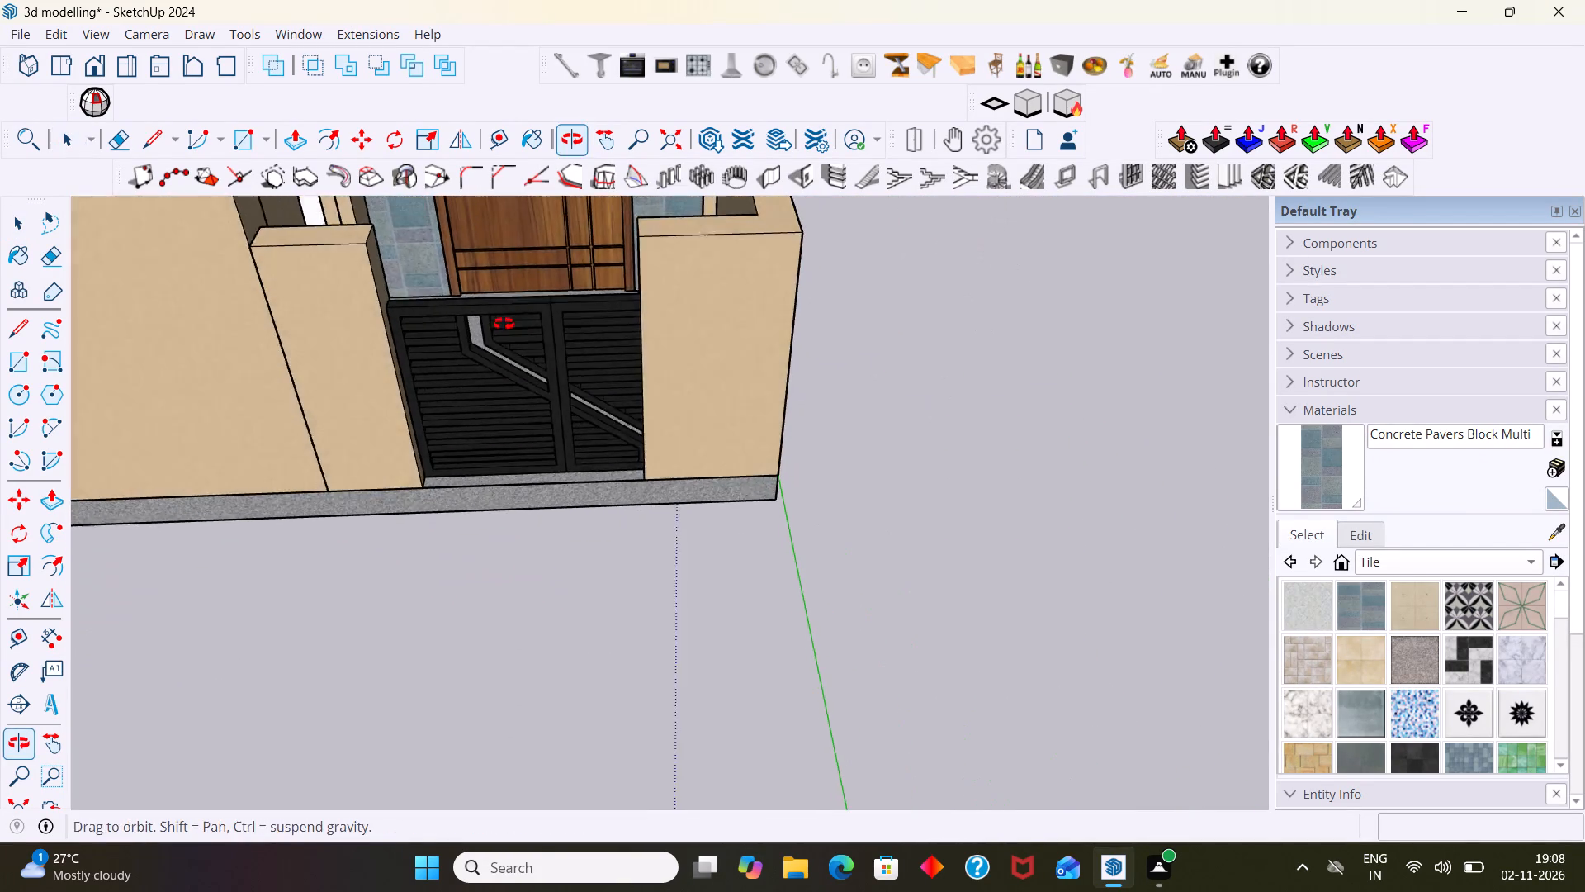
middle_drag(504, 324, 504, 318)
Delete the black slatted gate from the porch entrance.
scroll(499, 349, up, 4)
click(496, 357)
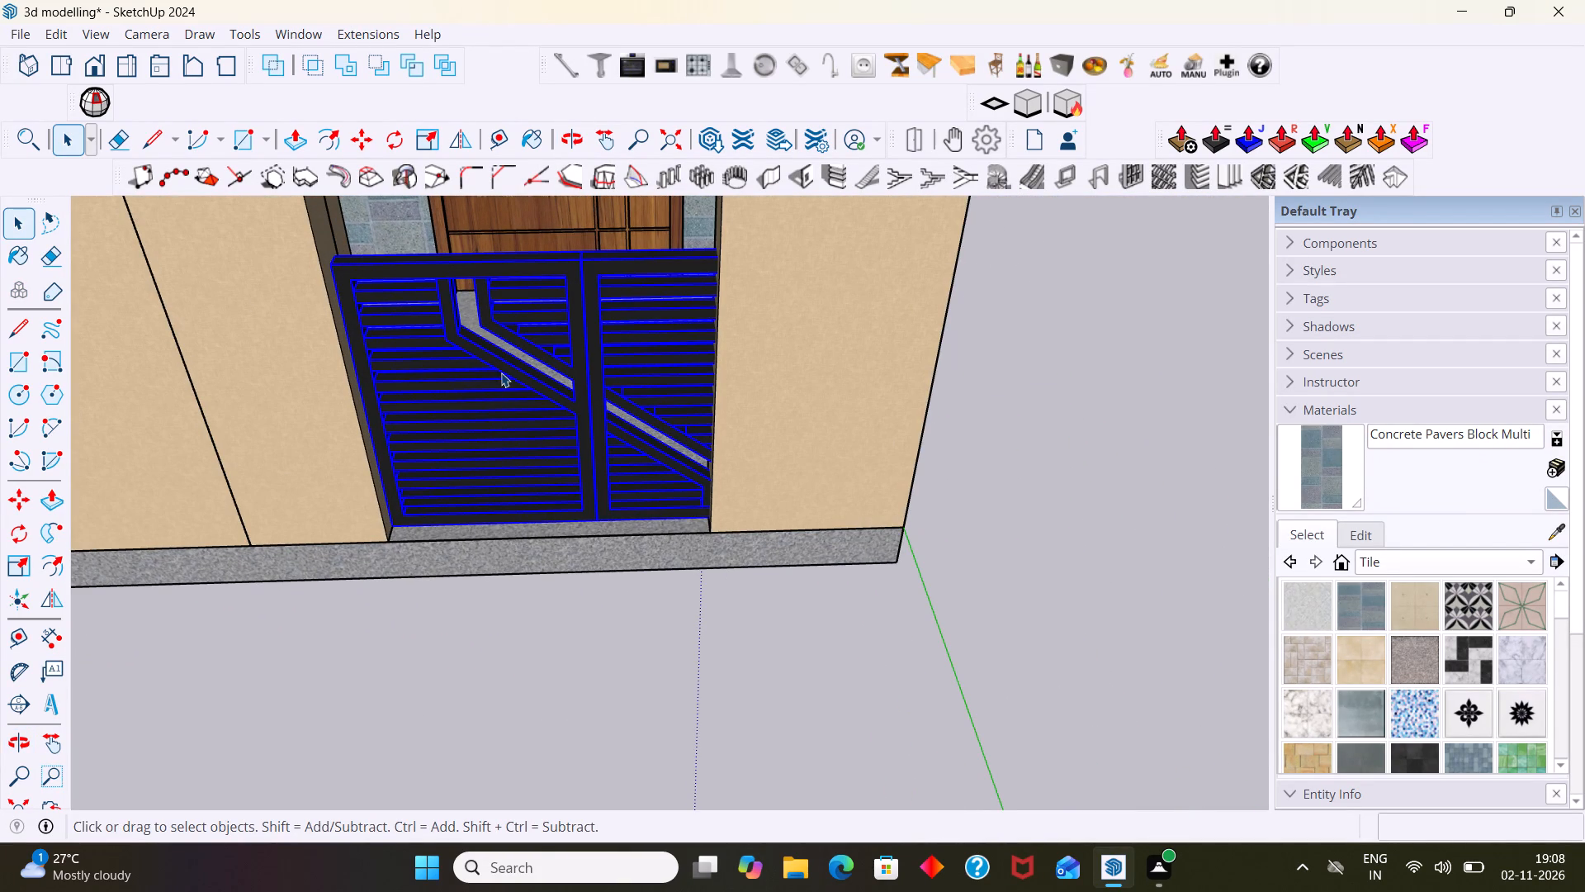
key(Delete)
Find the Gate 1 model with wooden slats in 3D Warehouse under the search gate and load it directly into the model.
scroll(504, 382, down, 12)
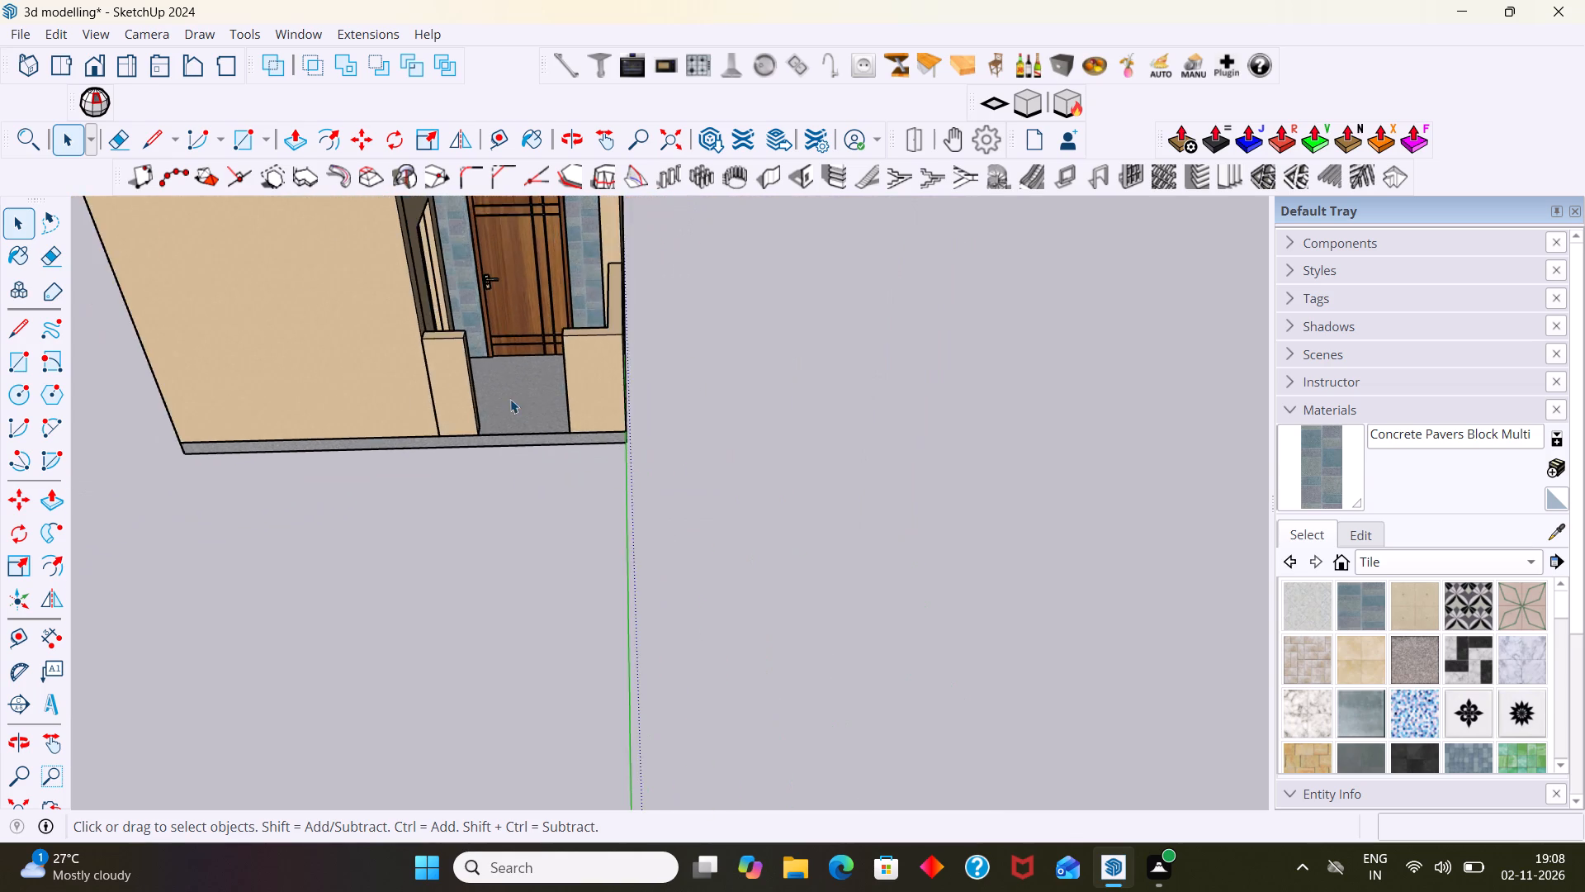
scroll(510, 399, down, 10)
middle_drag(528, 467, 508, 441)
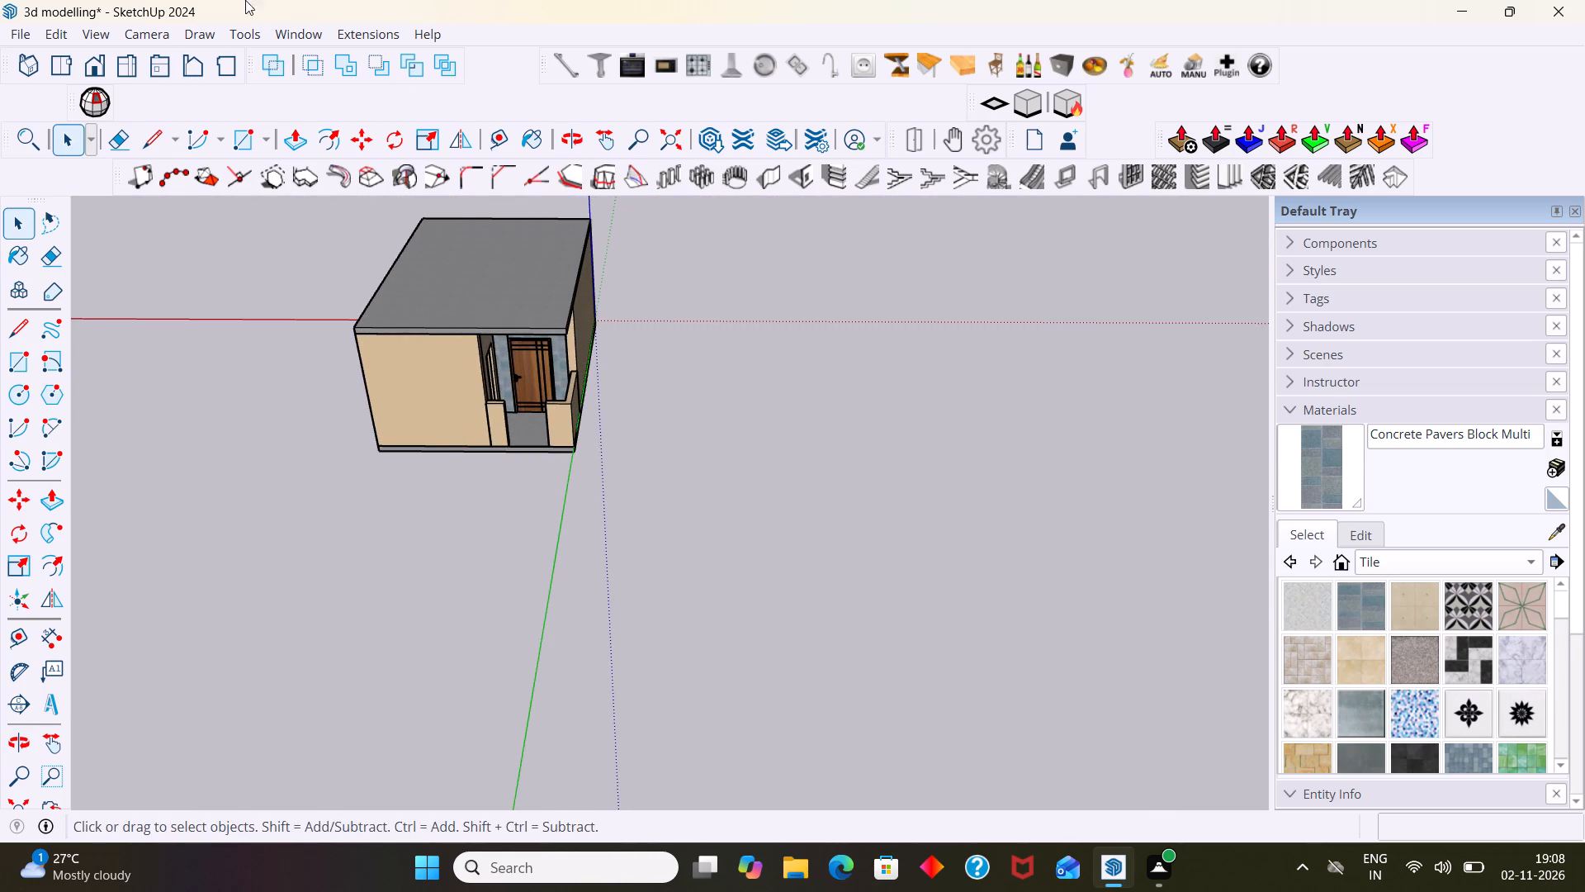
click(282, 35)
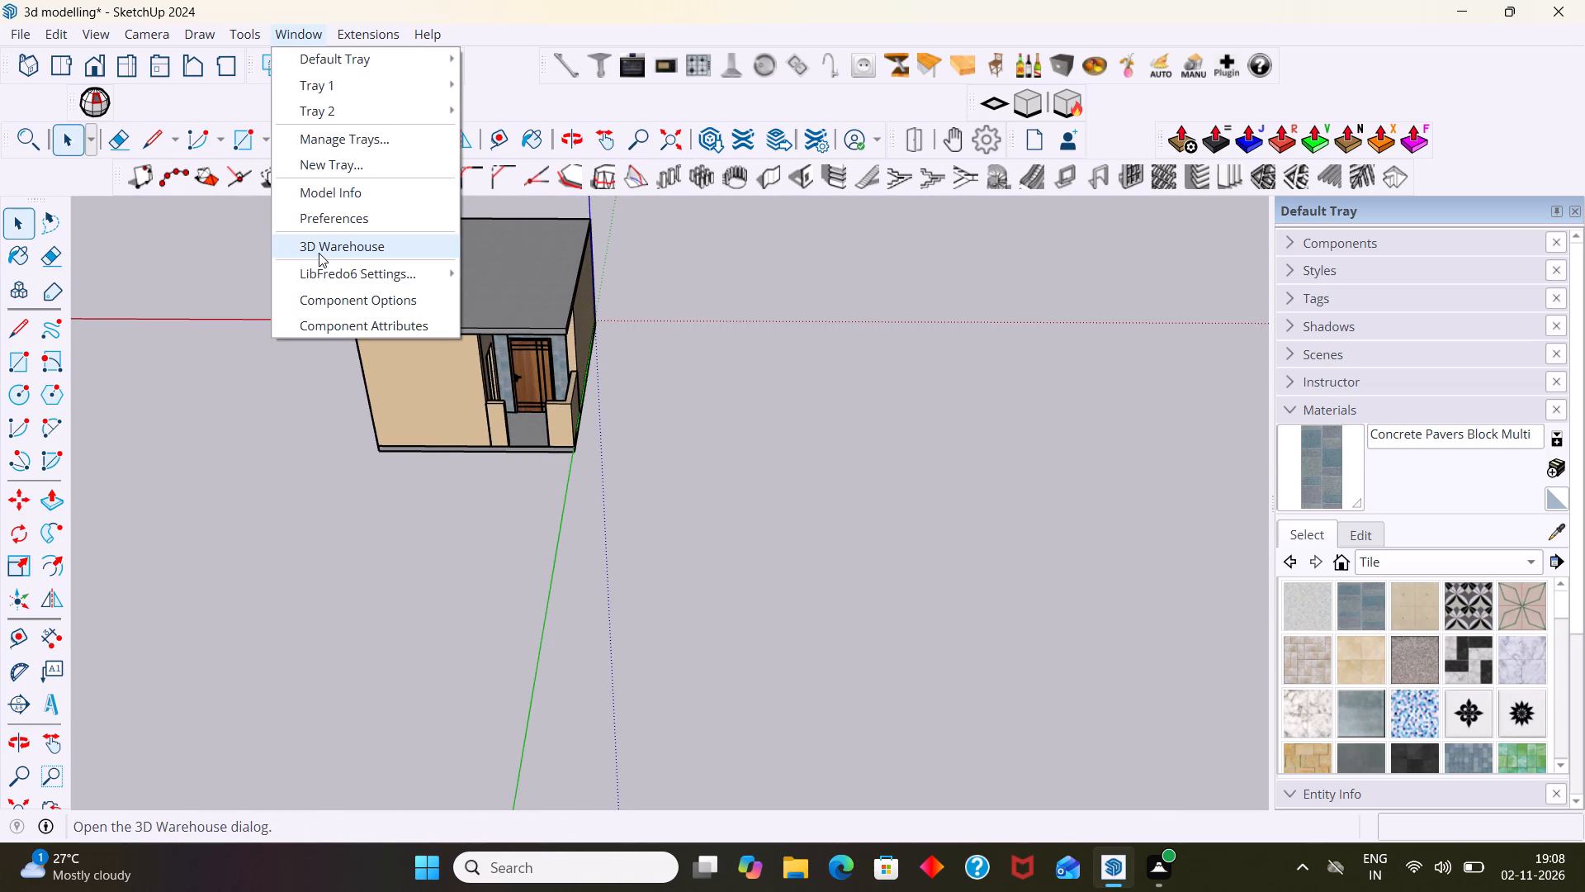
click(319, 250)
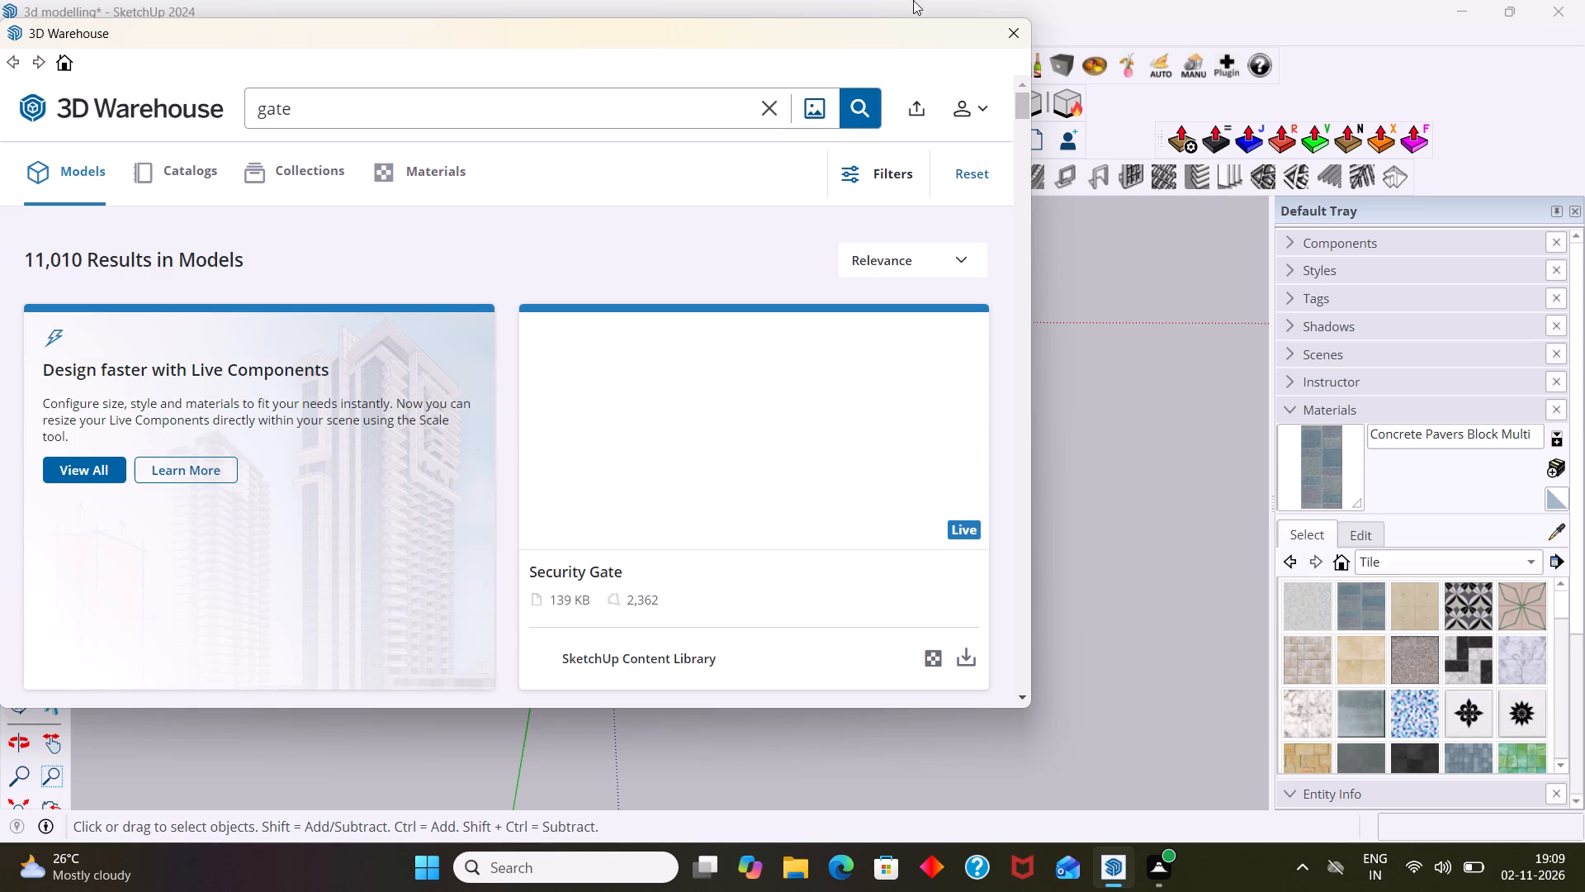
scroll(989, 263, down, 5)
scroll(853, 382, up, 5)
scroll(852, 387, down, 2)
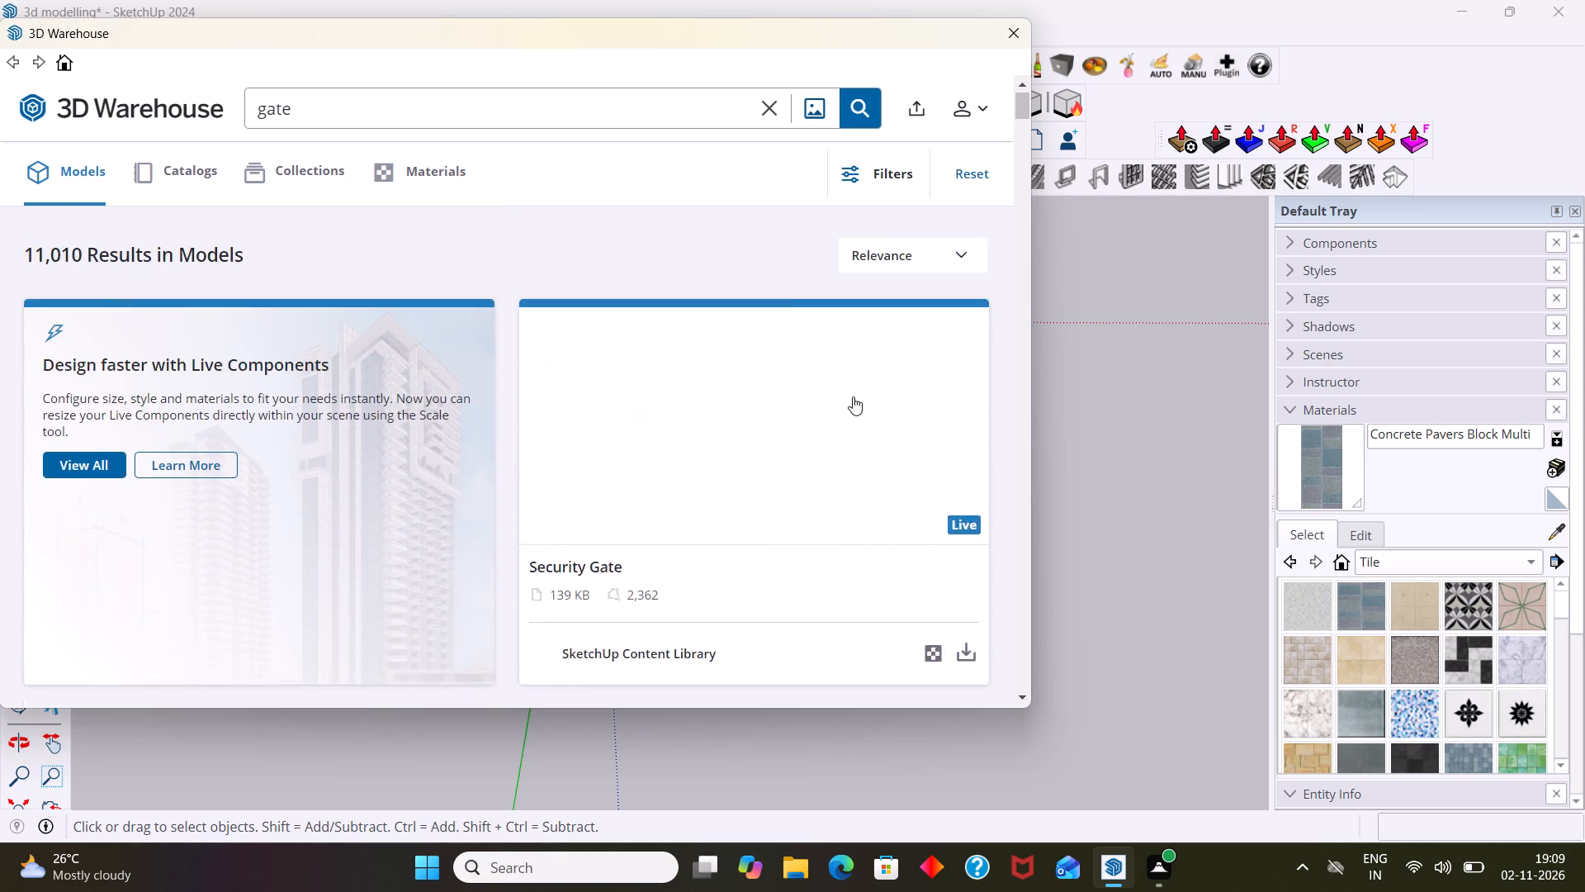
scroll(853, 396, down, 2)
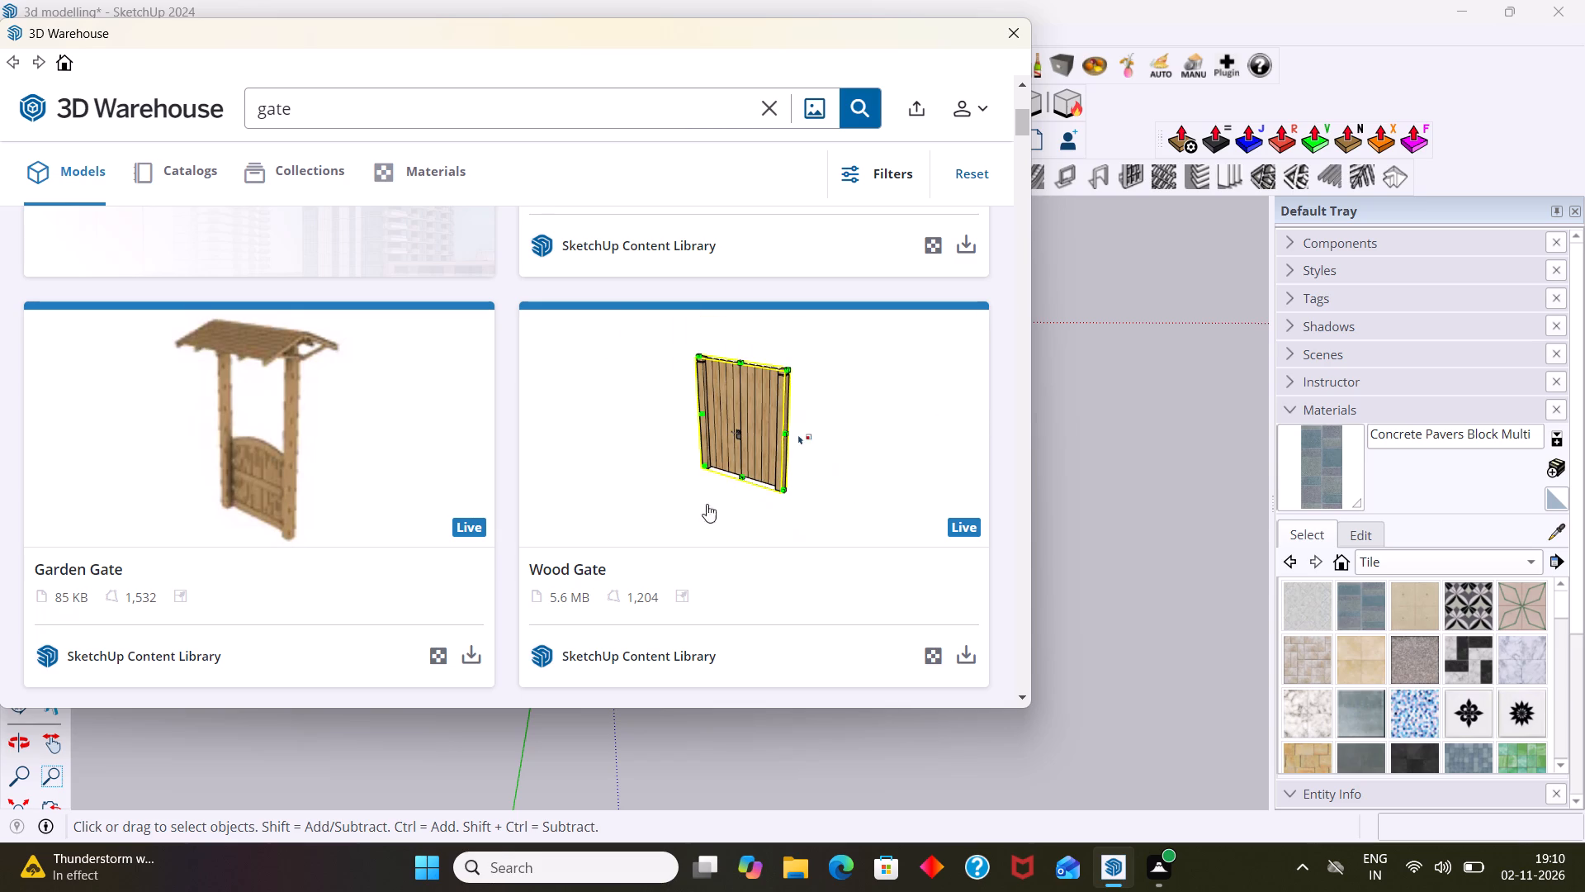
scroll(693, 507, down, 9)
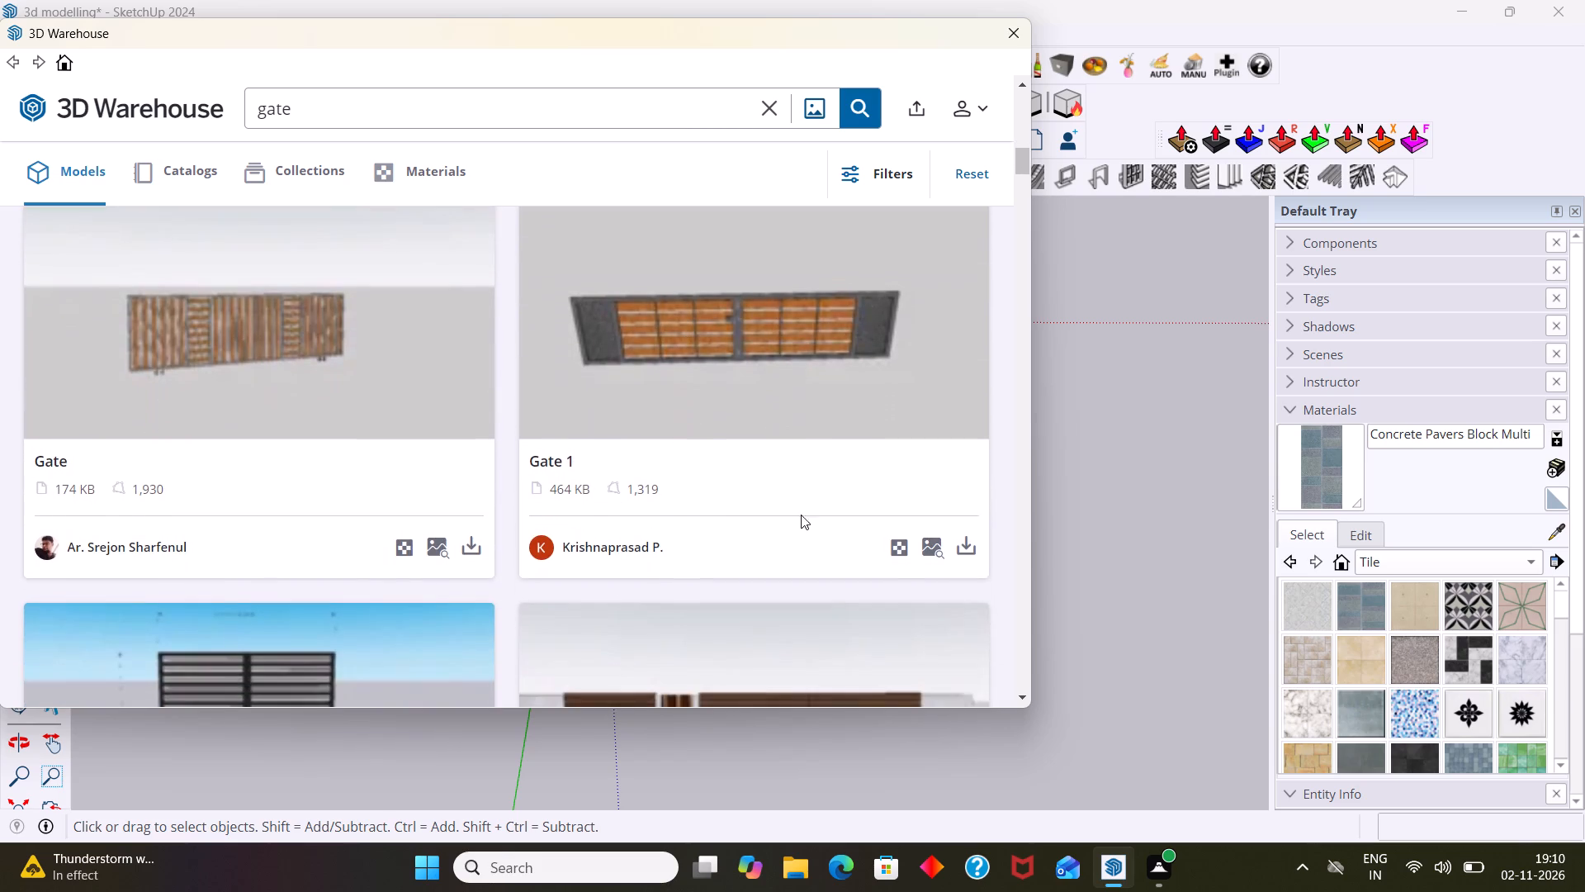
click(965, 553)
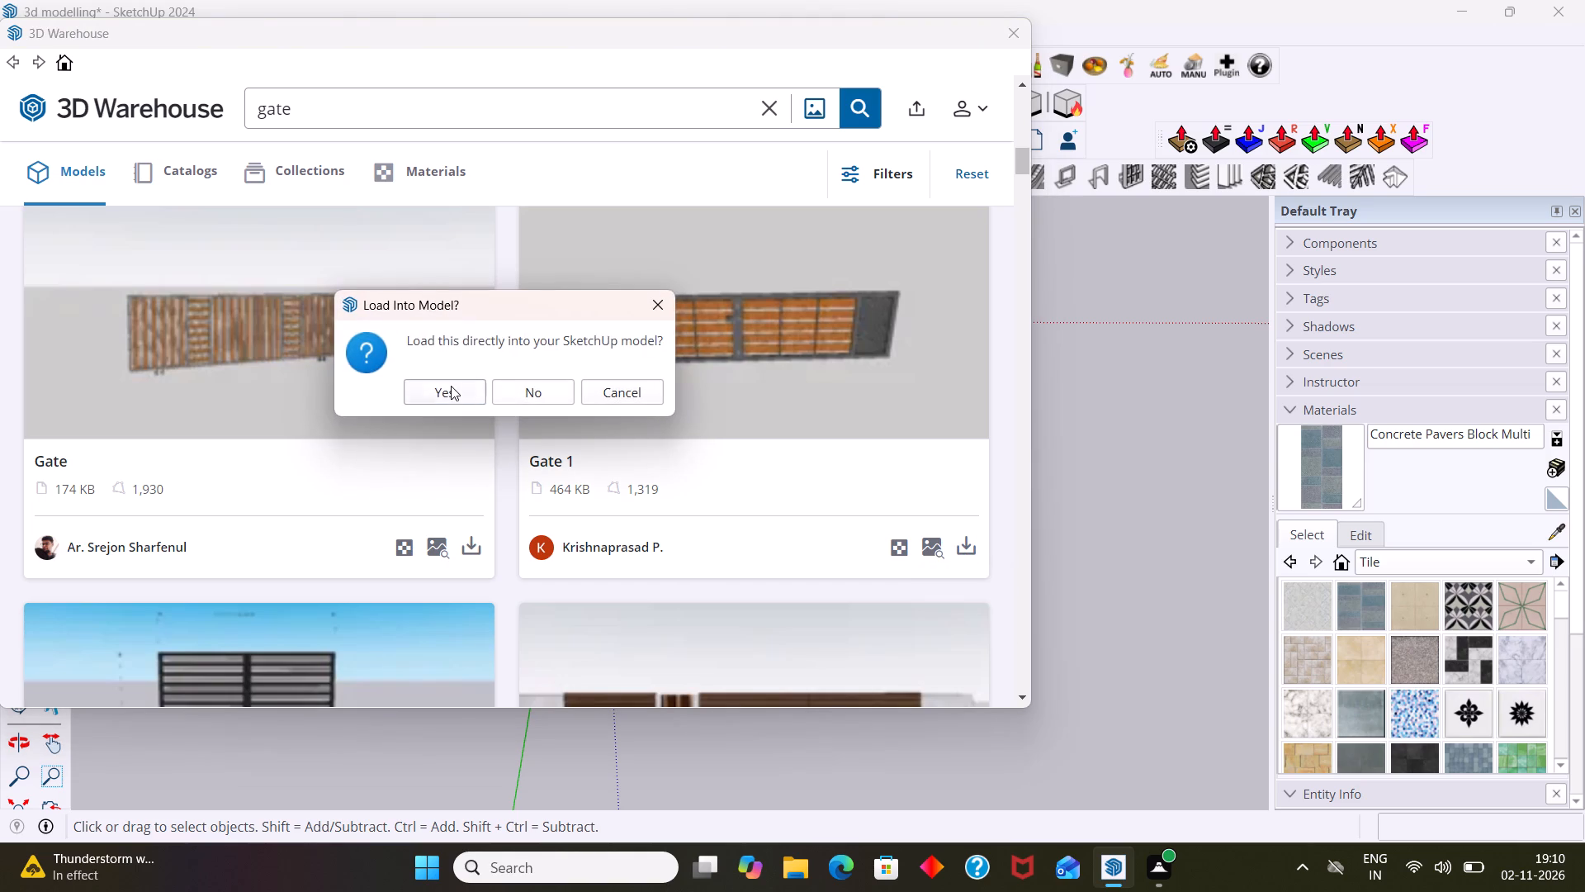
click(451, 386)
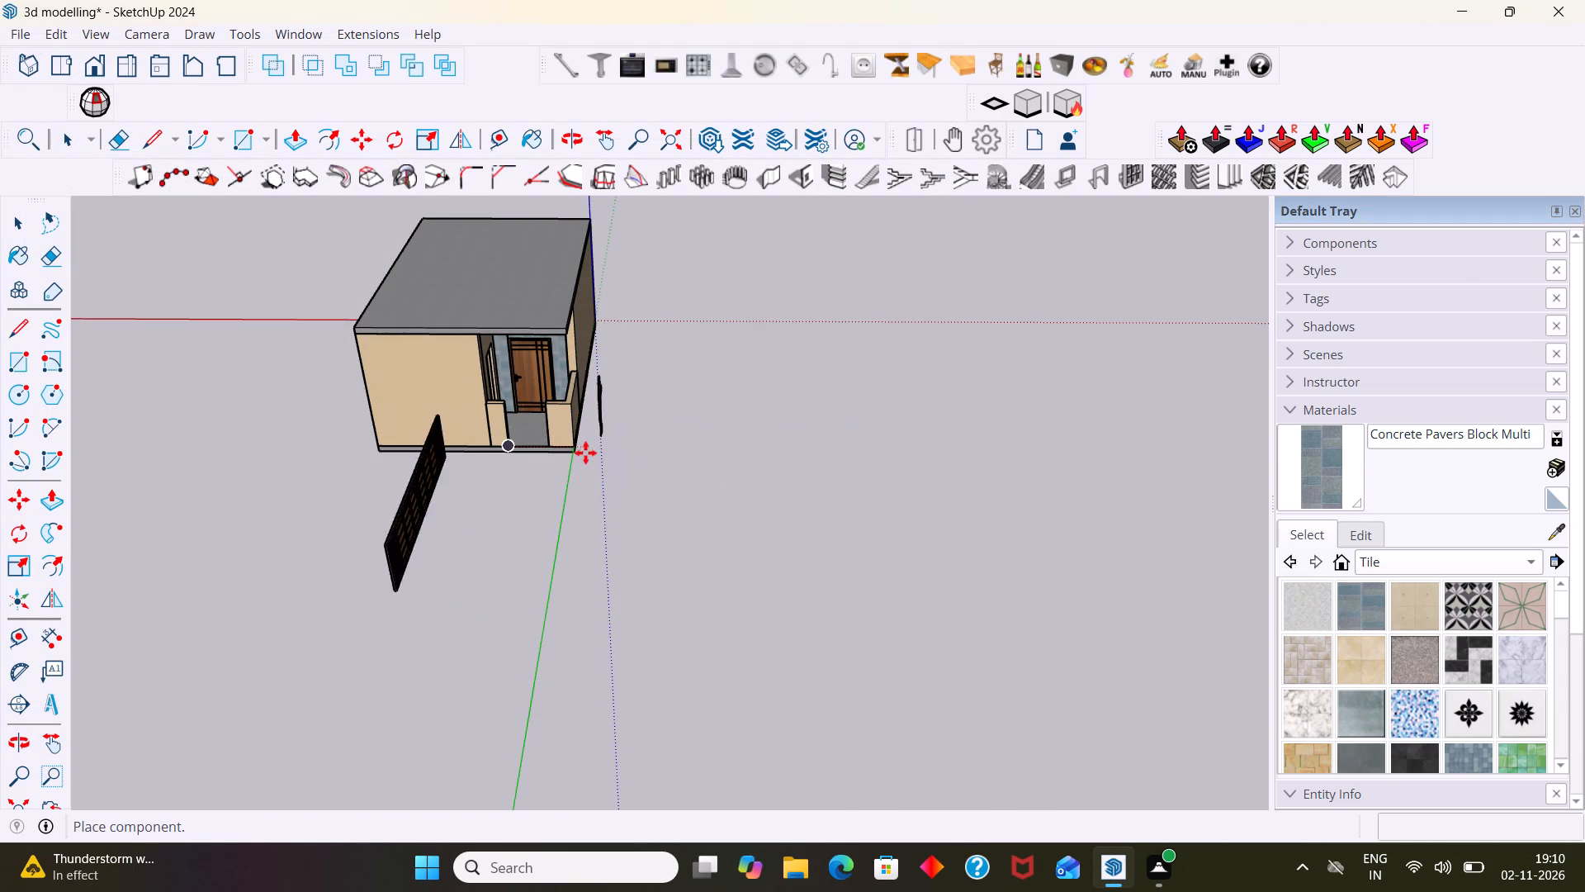
Place the wooden-slat gate on open ground outside the porch, clear of the house.
middle_drag(845, 441, 1280, 412)
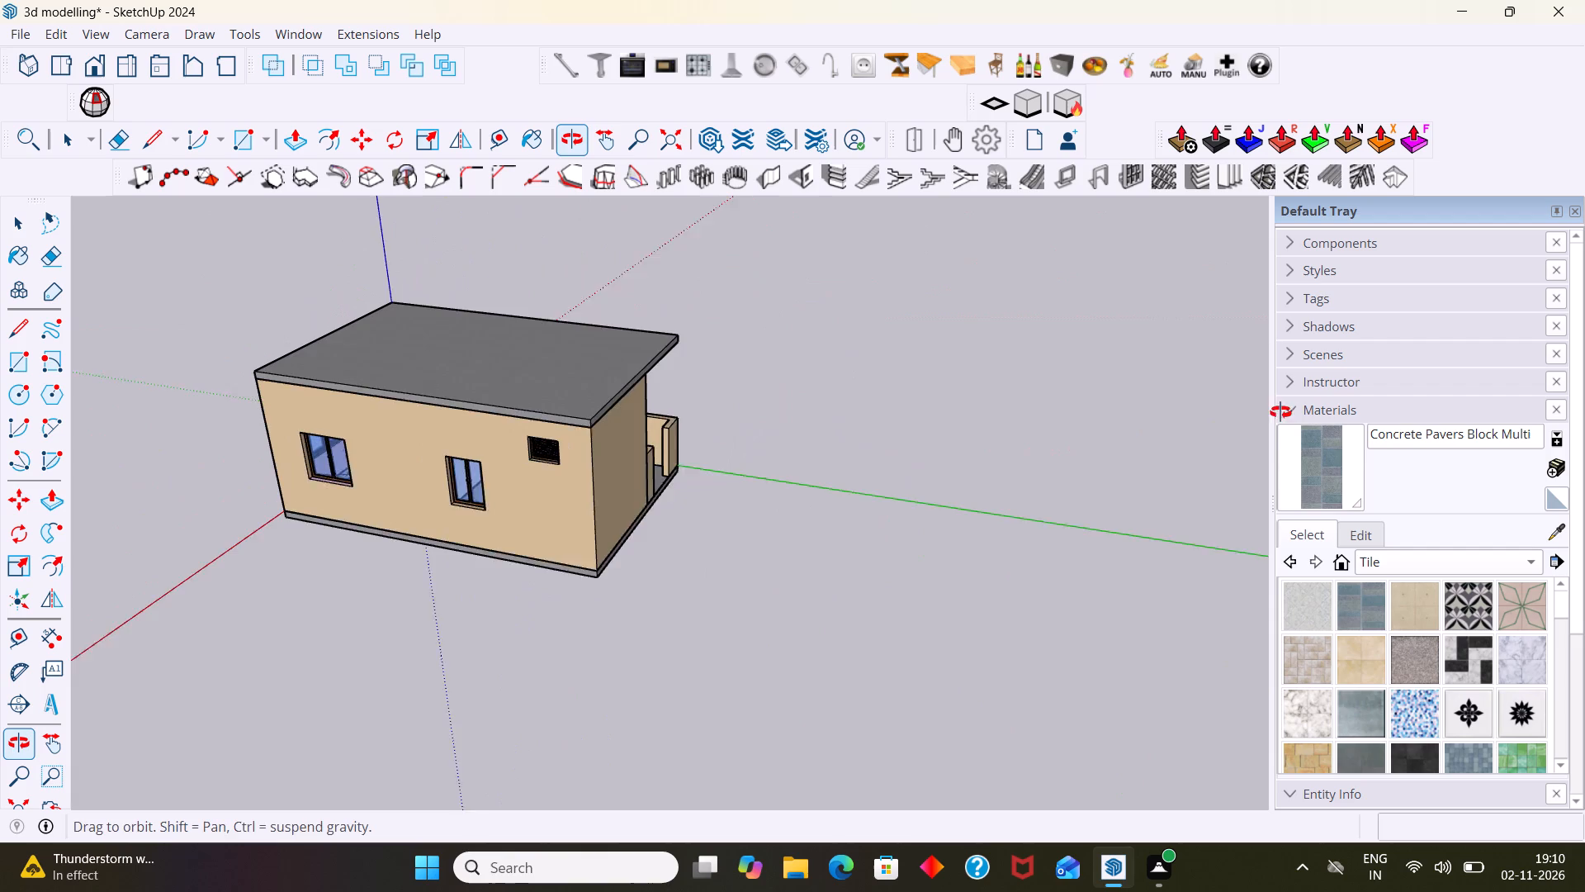
middle_drag(1280, 412, 1243, 420)
scroll(1029, 377, up, 4)
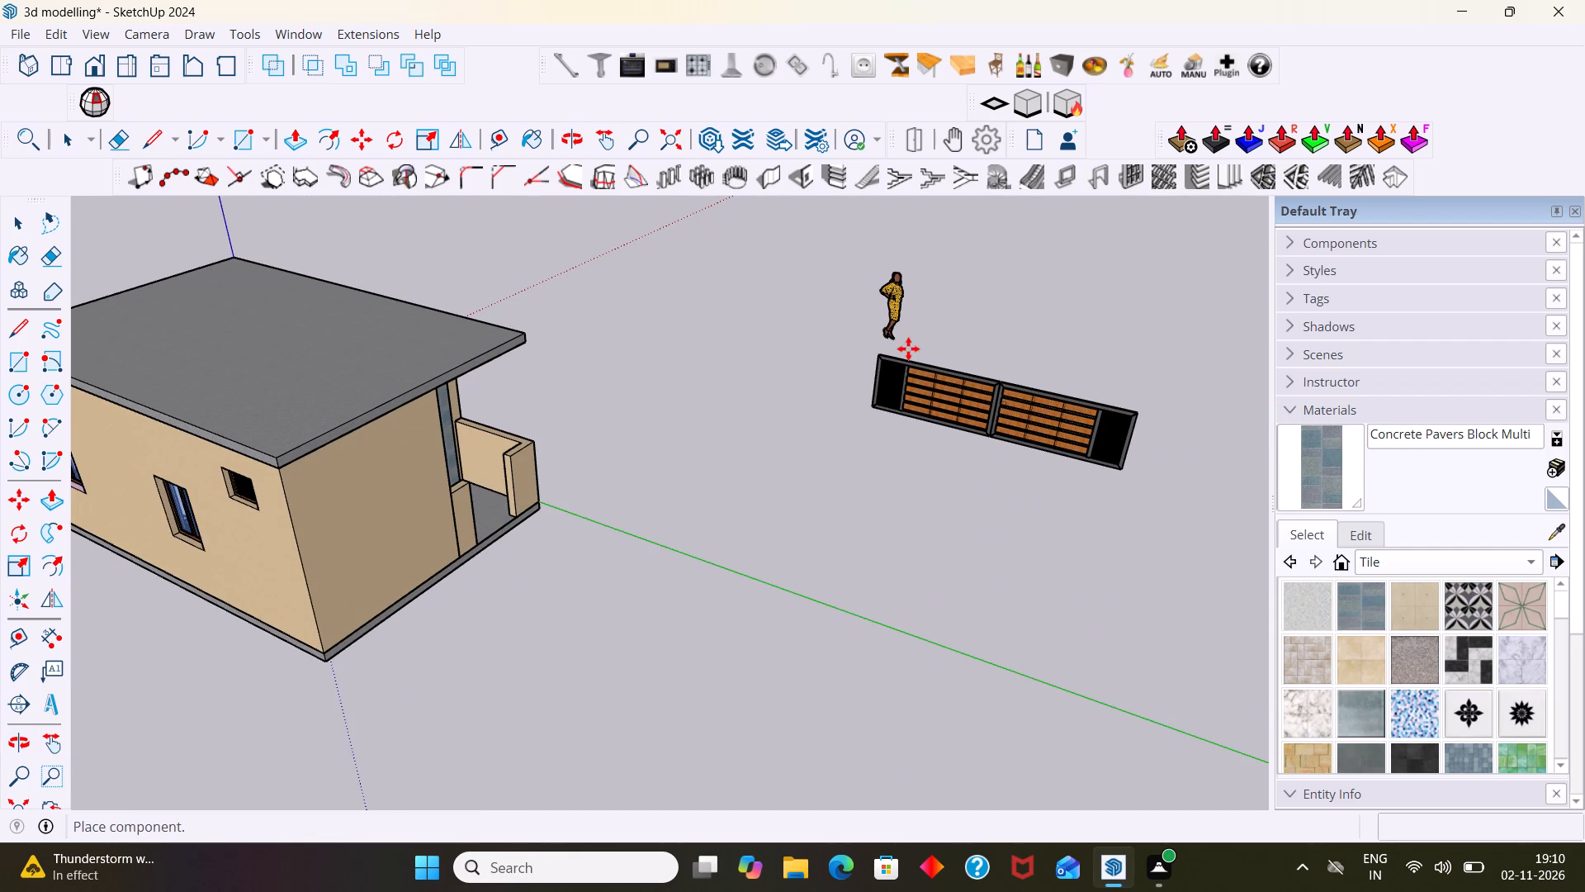
click(908, 352)
key(space)
click(966, 265)
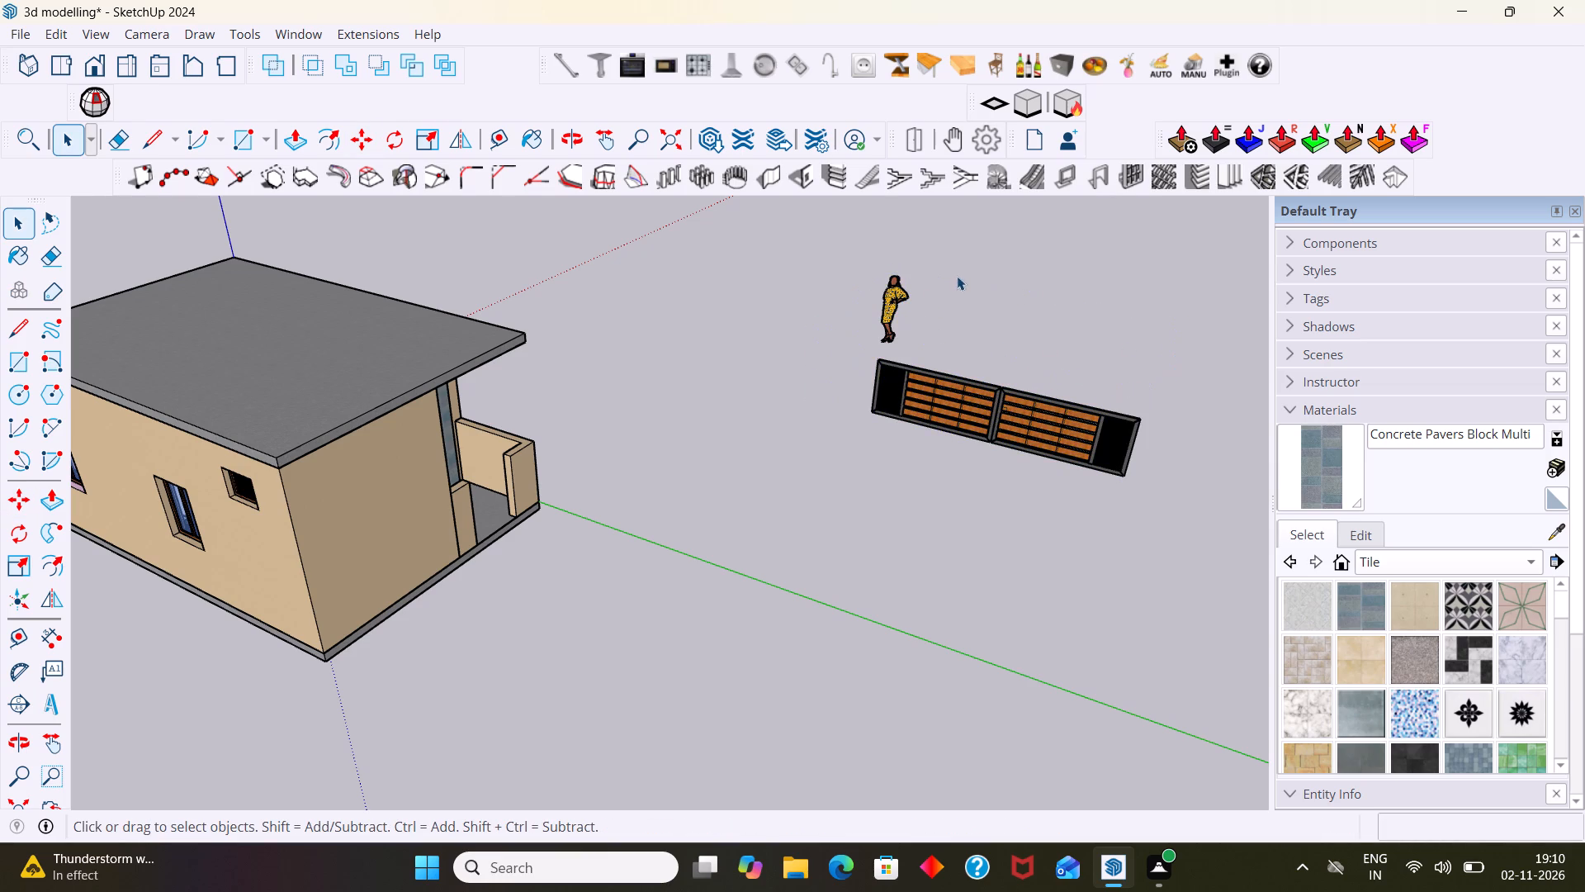
Delete the human figure from inside the imported gate component.
click(888, 302)
double_click(906, 297)
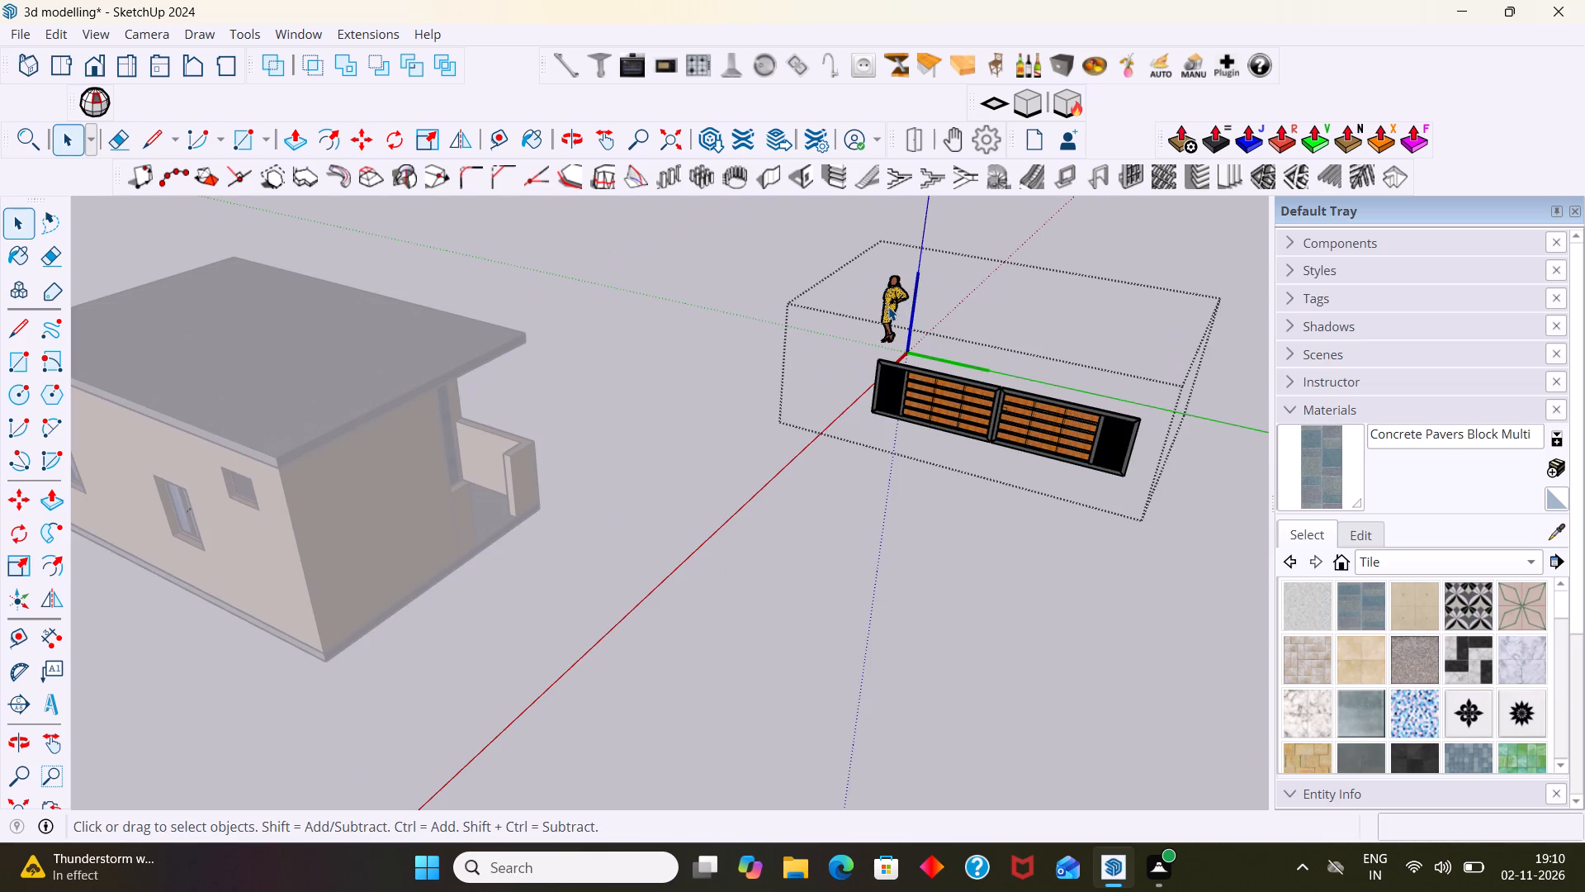
click(888, 306)
key(Delete)
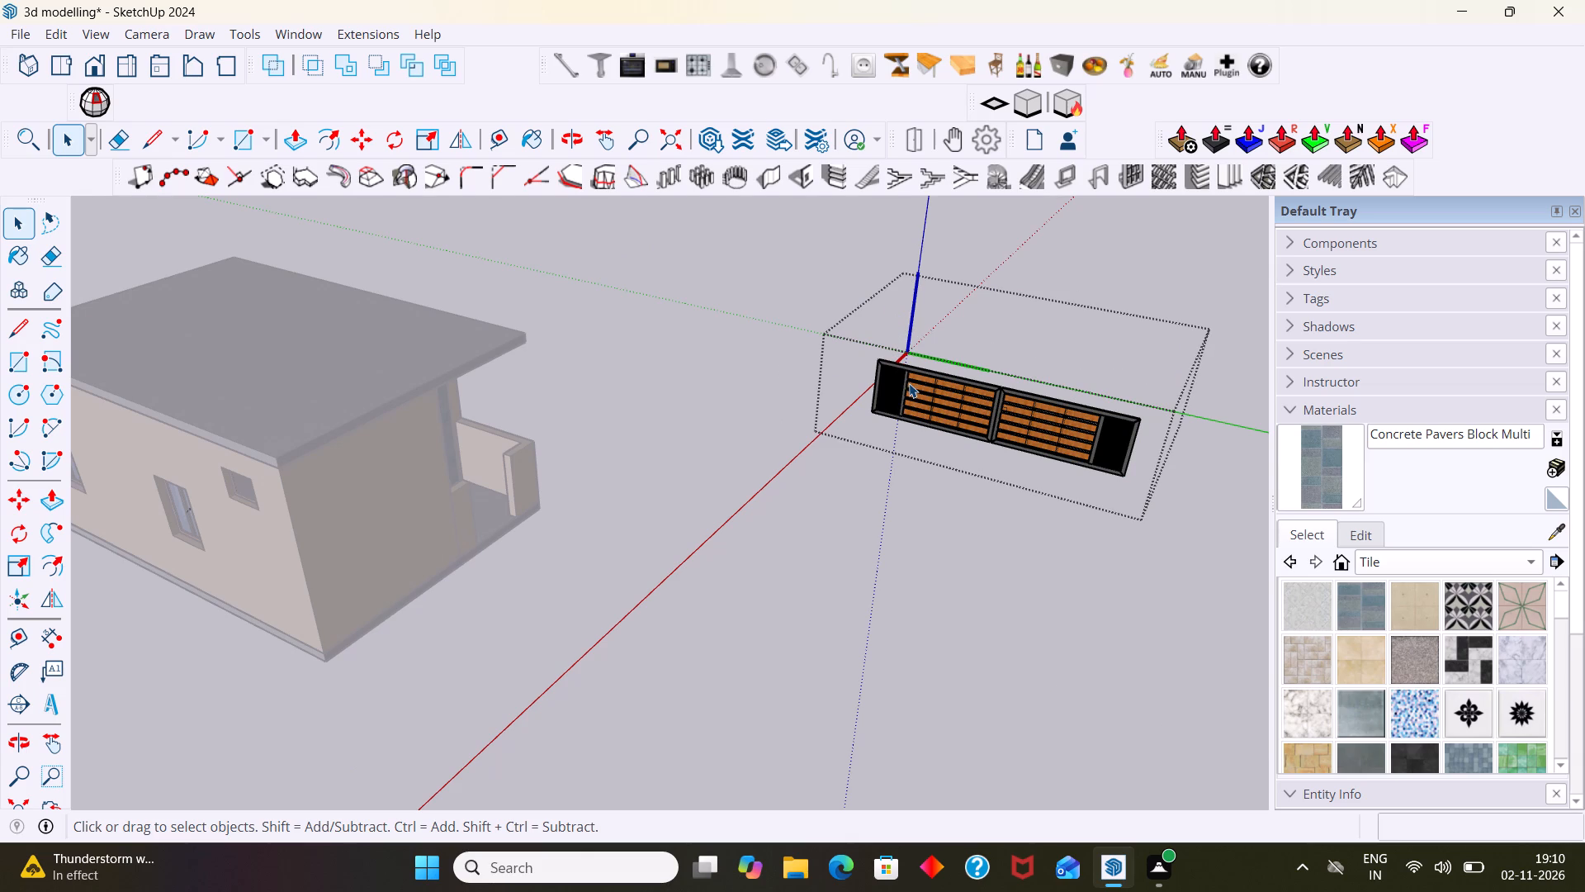
scroll(913, 394, down, 1)
click(1028, 263)
Scale the wooden-slat gate's width along the green axis to a factor of about 0.51.
click(932, 396)
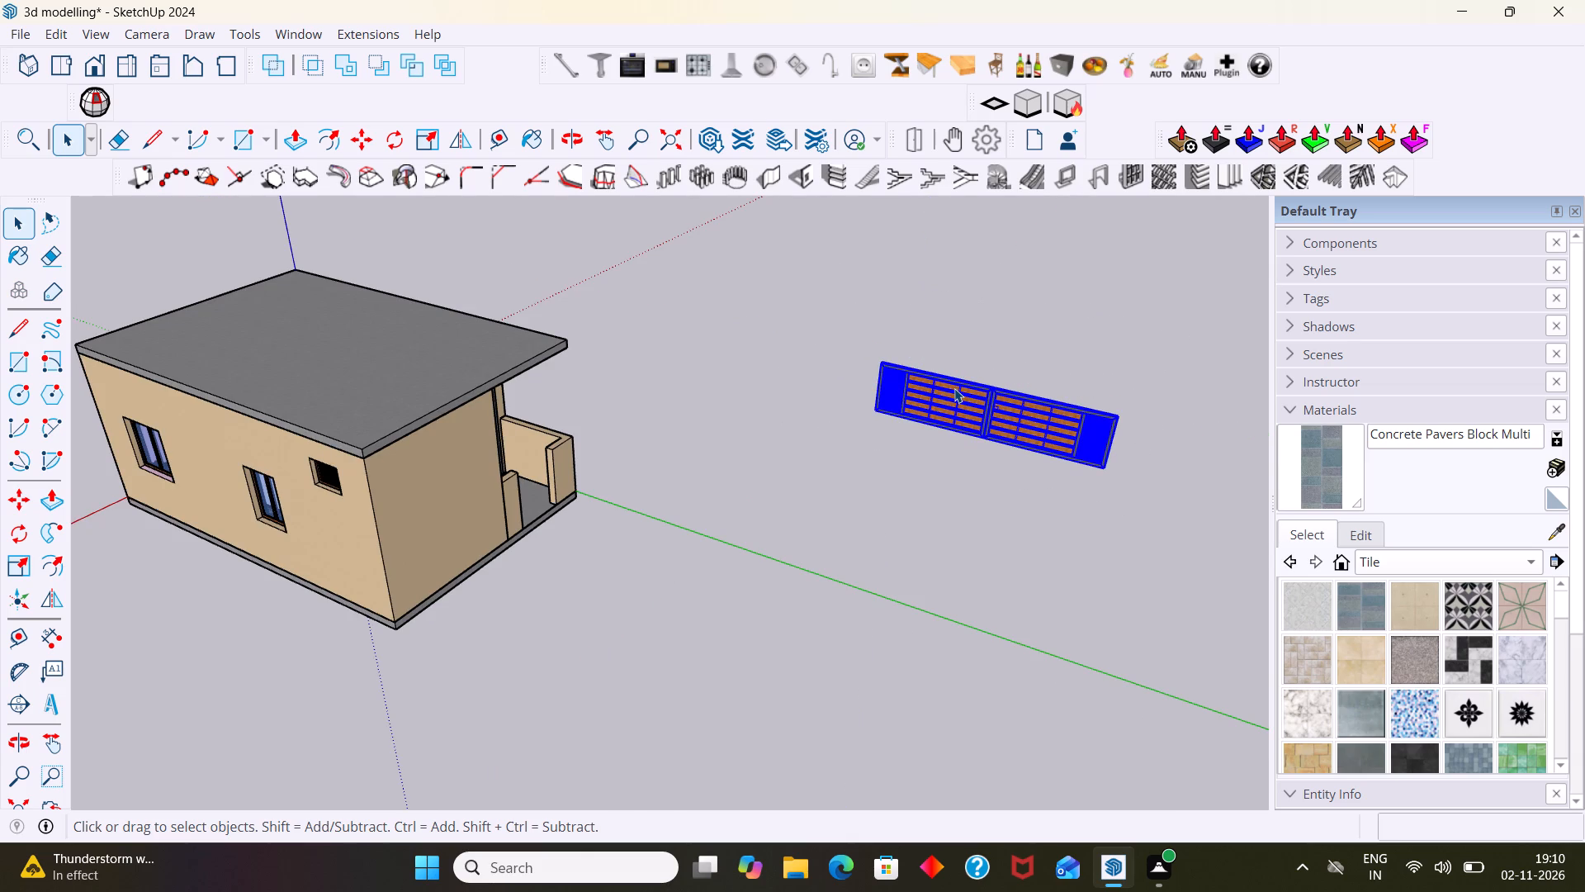
key(s)
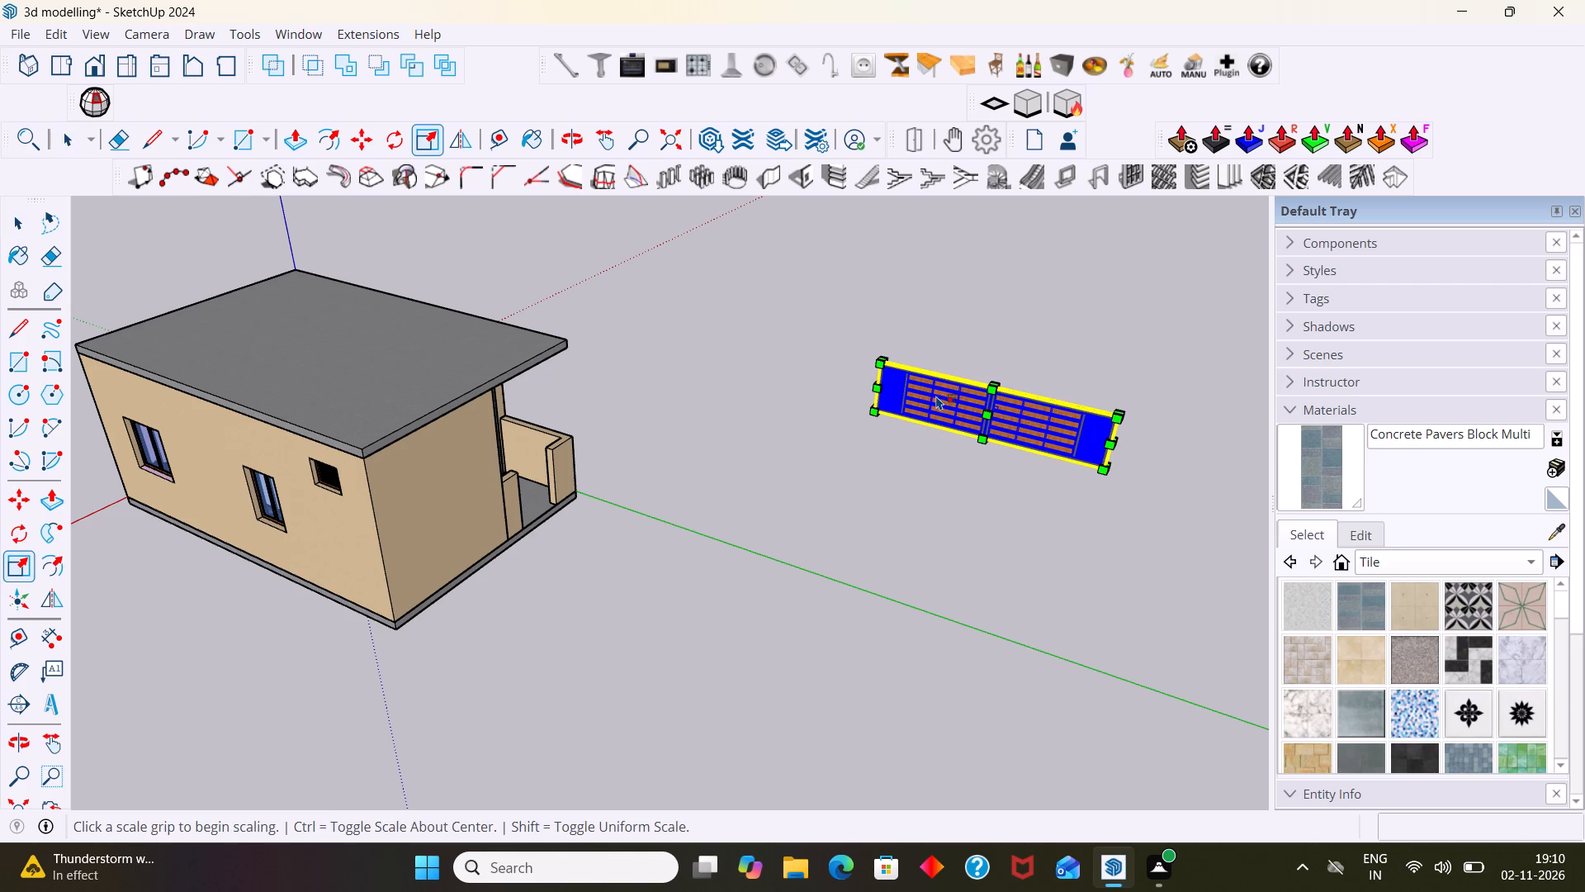
middle_drag(882, 427, 1089, 470)
scroll(721, 313, up, 6)
middle_drag(734, 331, 1013, 332)
scroll(300, 293, up, 20)
scroll(300, 293, up, 3)
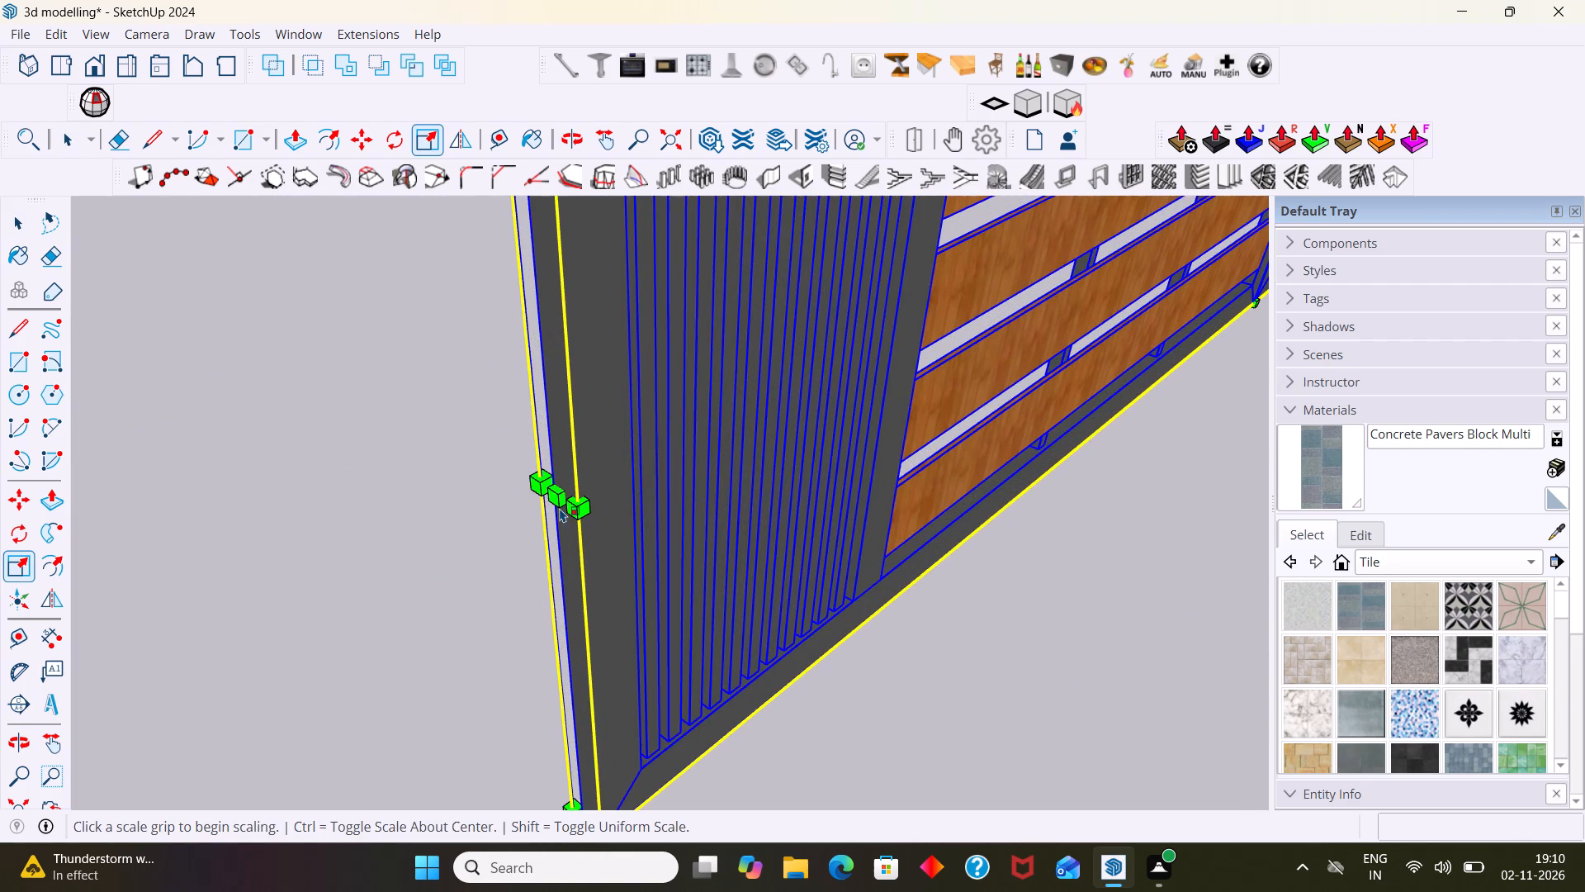
click(554, 491)
scroll(663, 435, up, 1)
scroll(663, 435, down, 4)
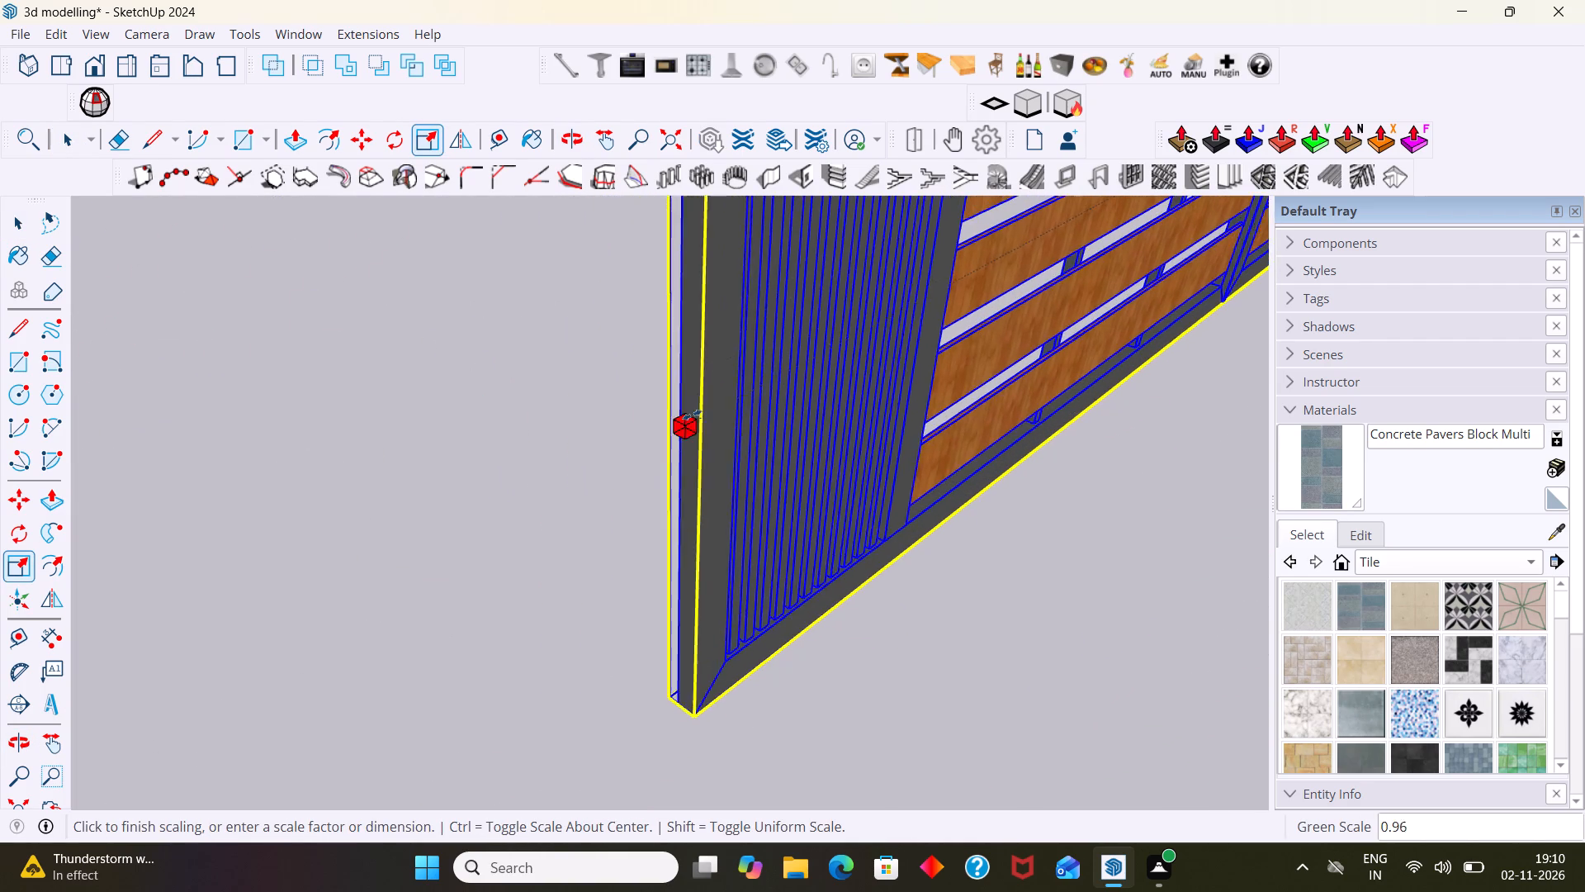
scroll(692, 415, down, 9)
scroll(755, 391, down, 7)
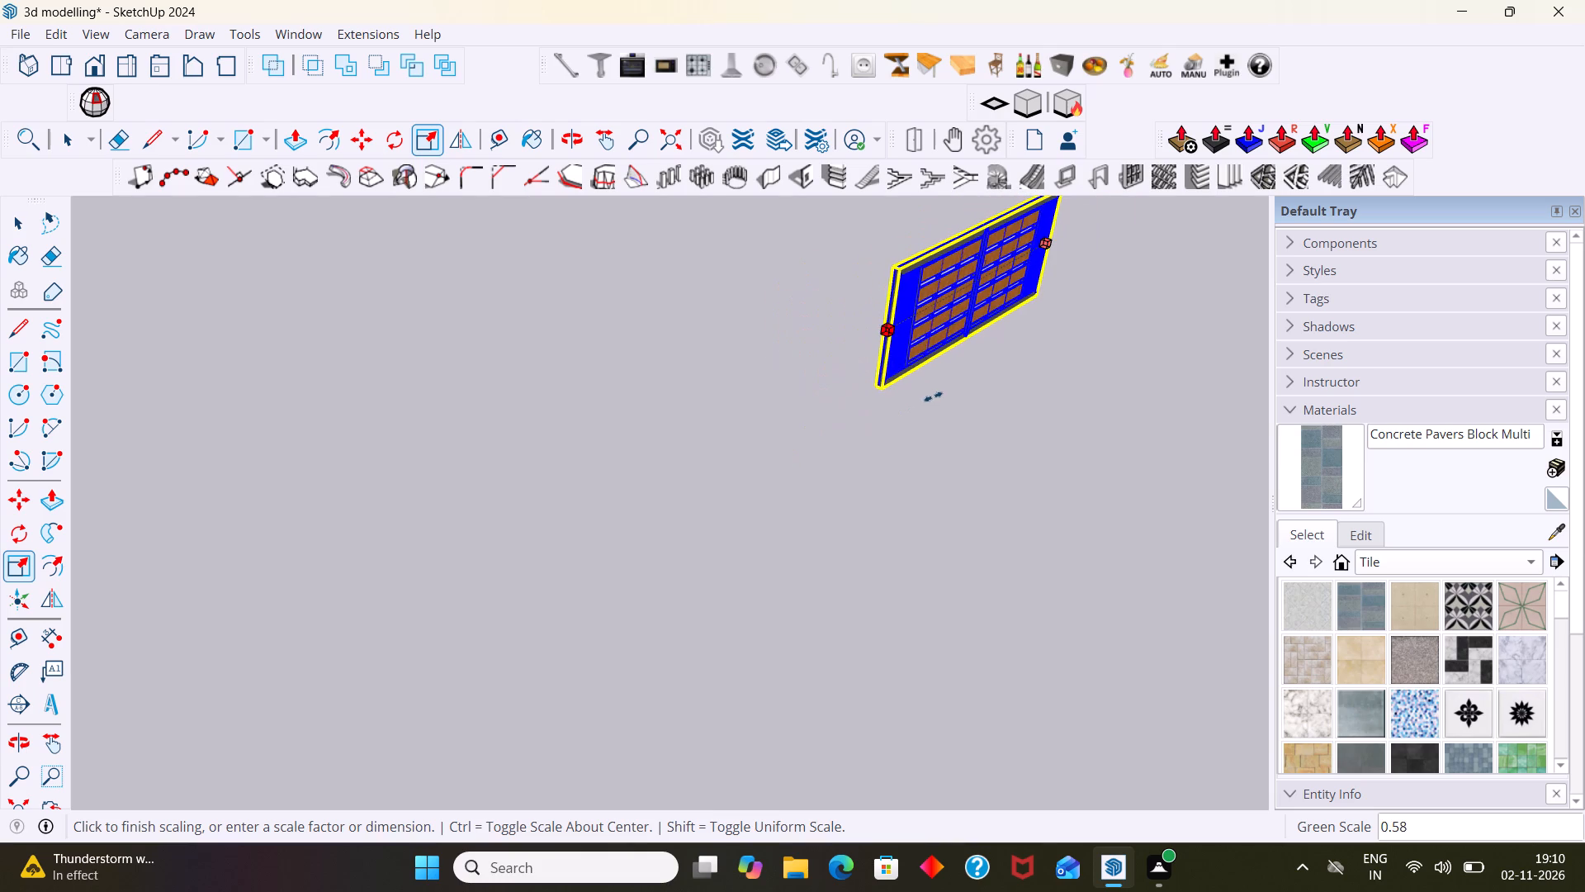
scroll(949, 388, down, 1)
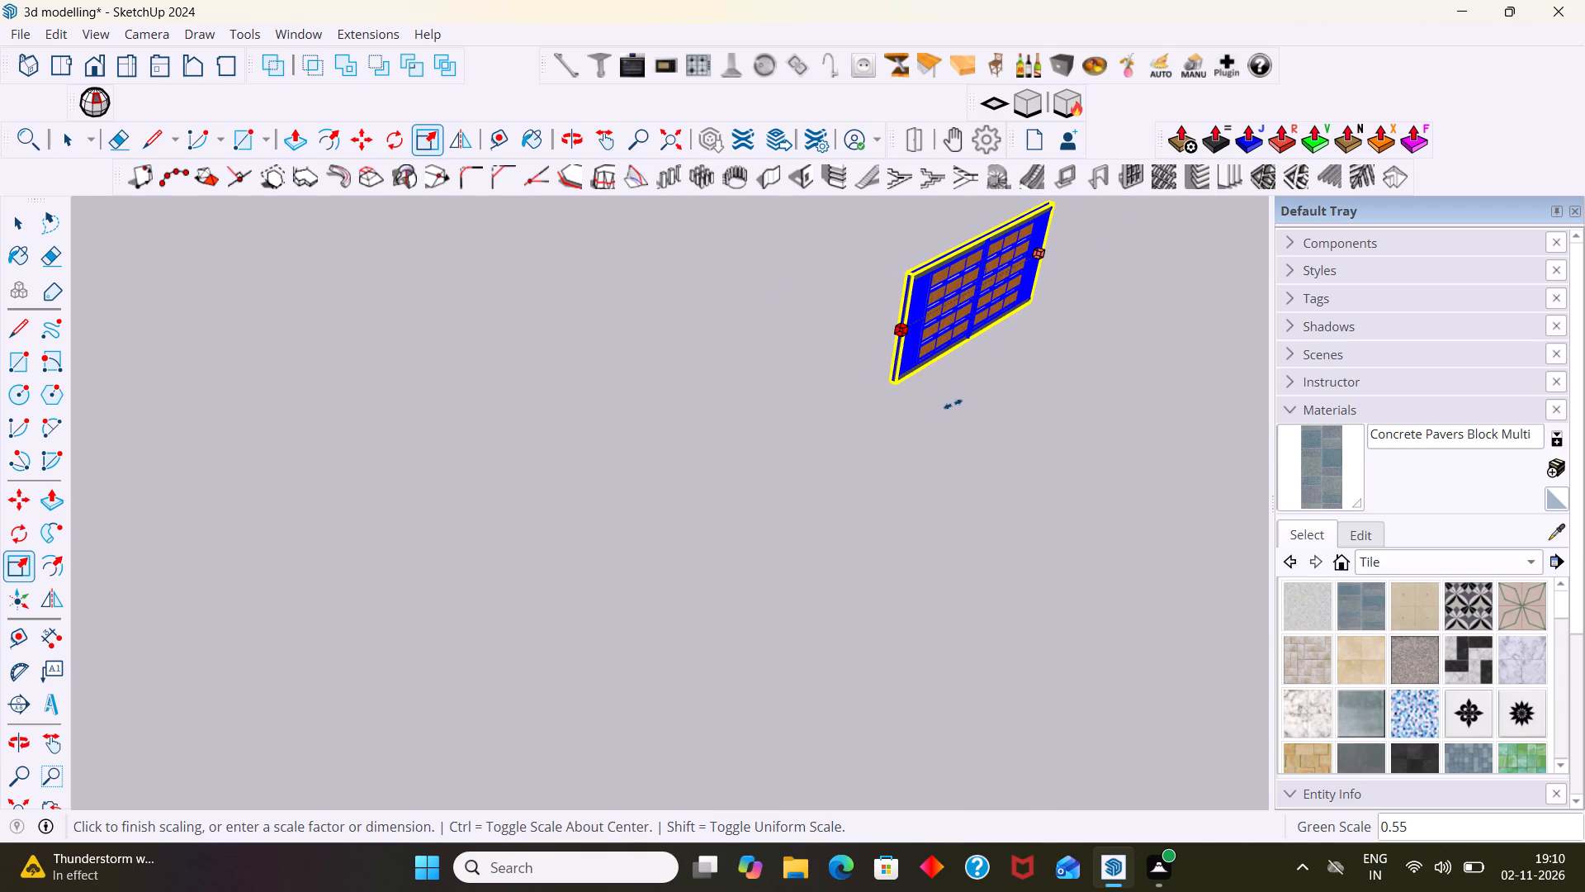
scroll(953, 404, up, 1)
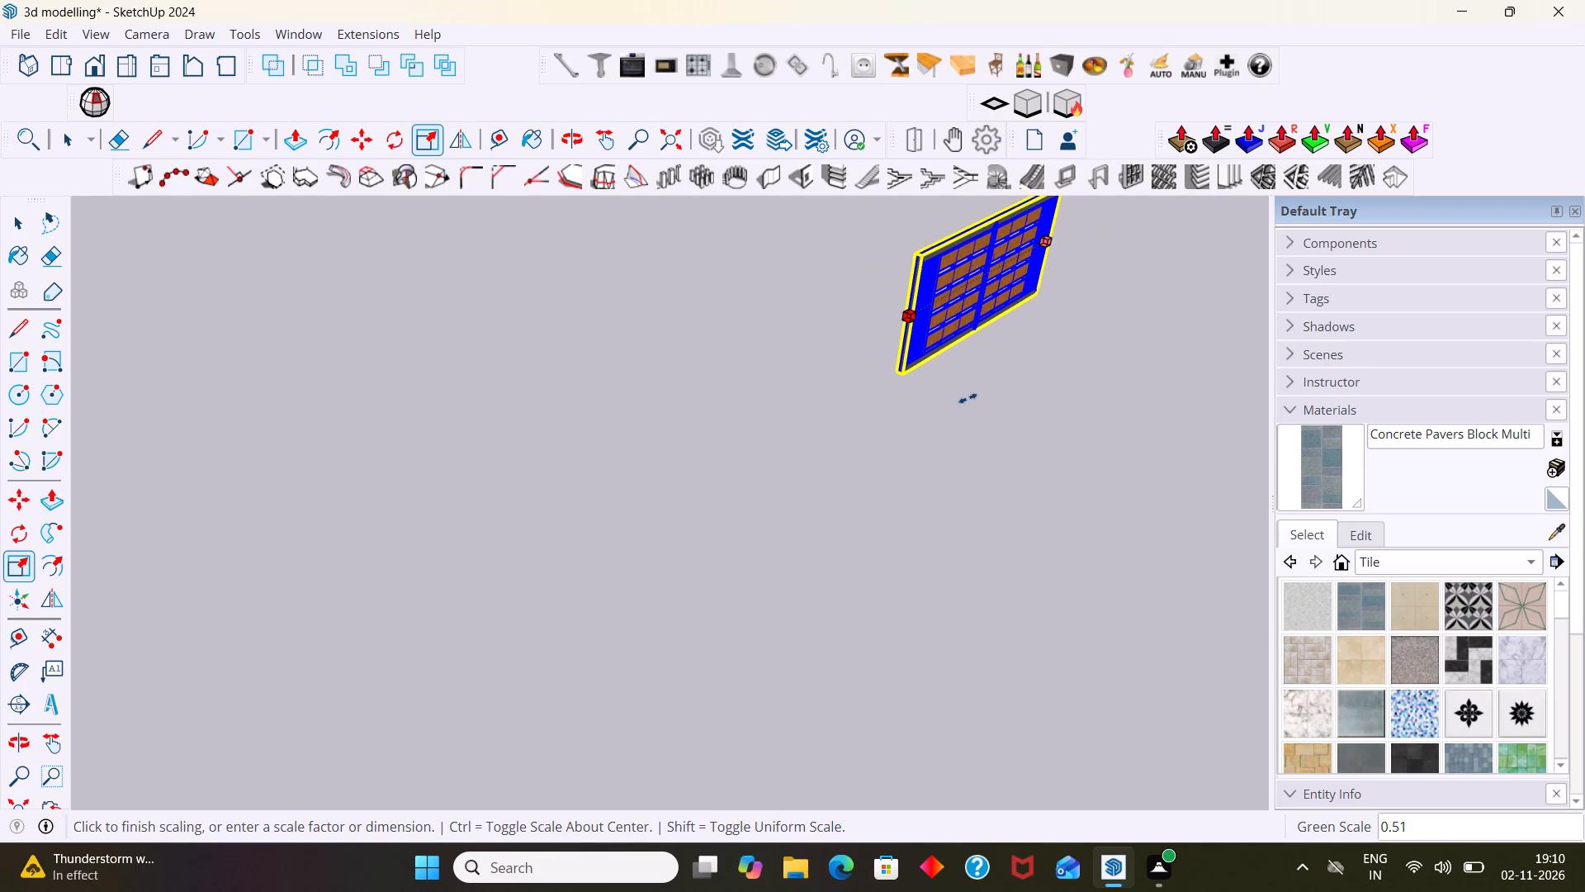
click(968, 399)
key(space)
click(1022, 515)
scroll(1024, 506, down, 6)
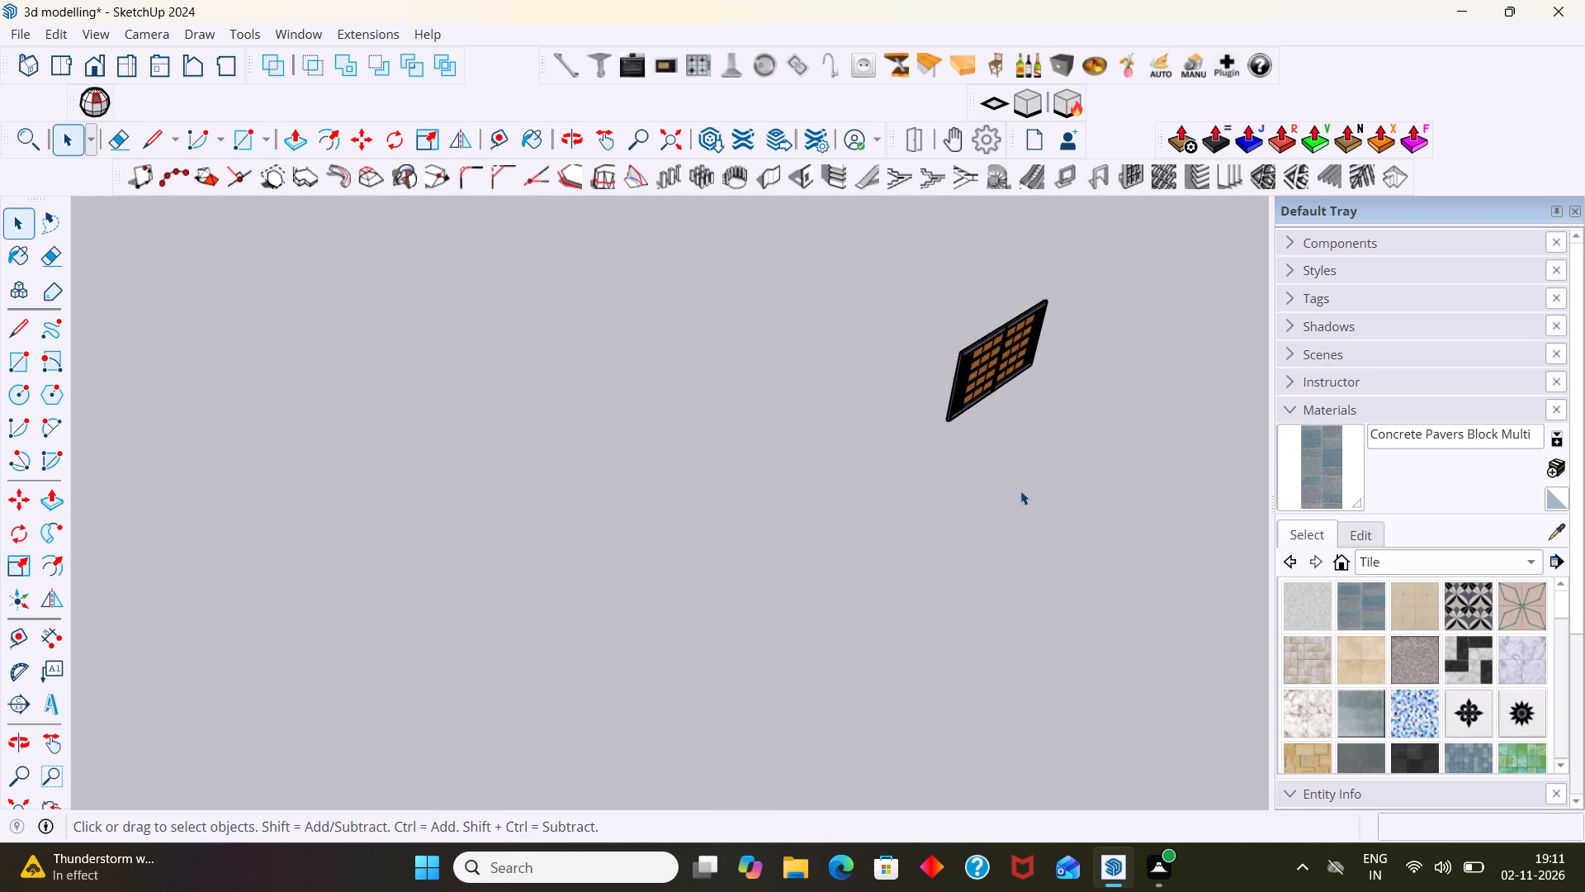
Rotate the wooden-slat gate about the vertical axis through its bottom corner until it runs roughly parallel to the red axis, facing the porch.
middle_drag(1032, 483, 810, 465)
scroll(925, 467, up, 2)
click(1039, 451)
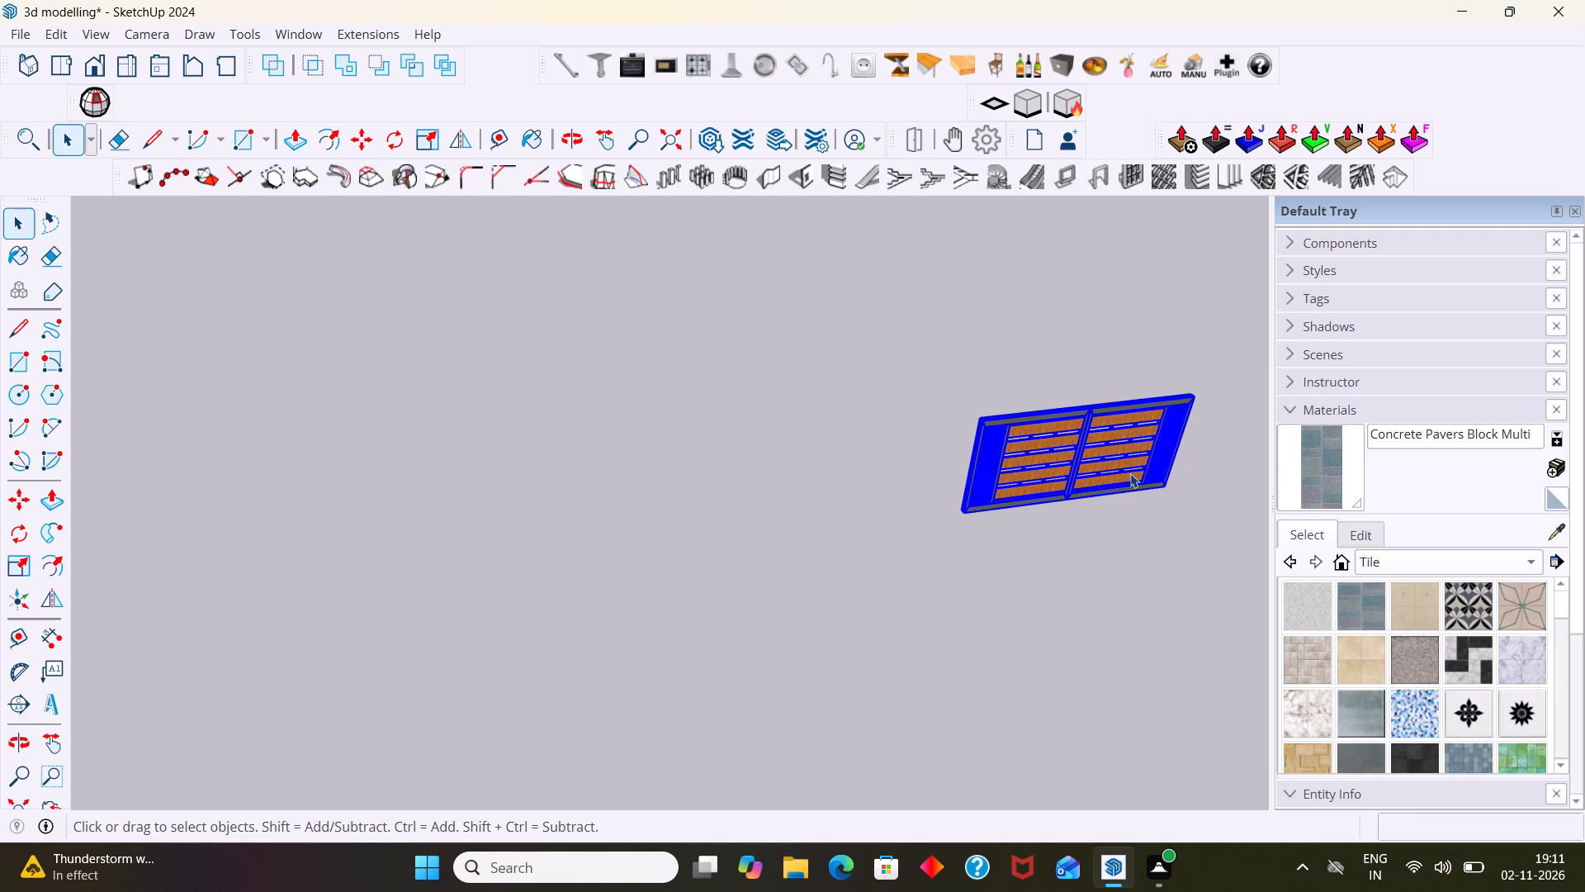
key(q)
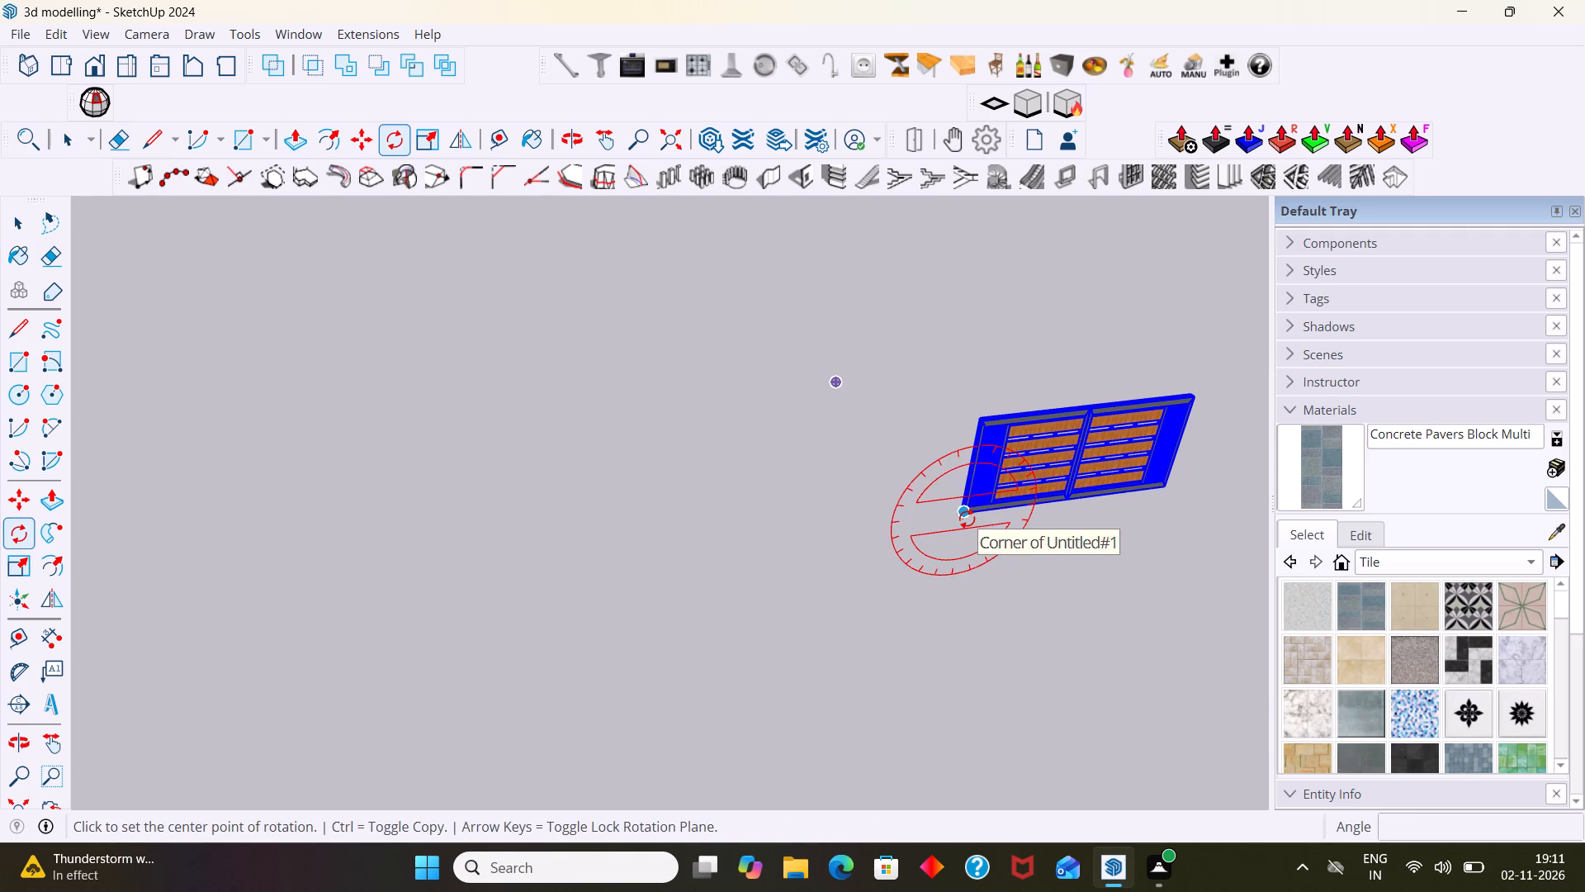
key(Up)
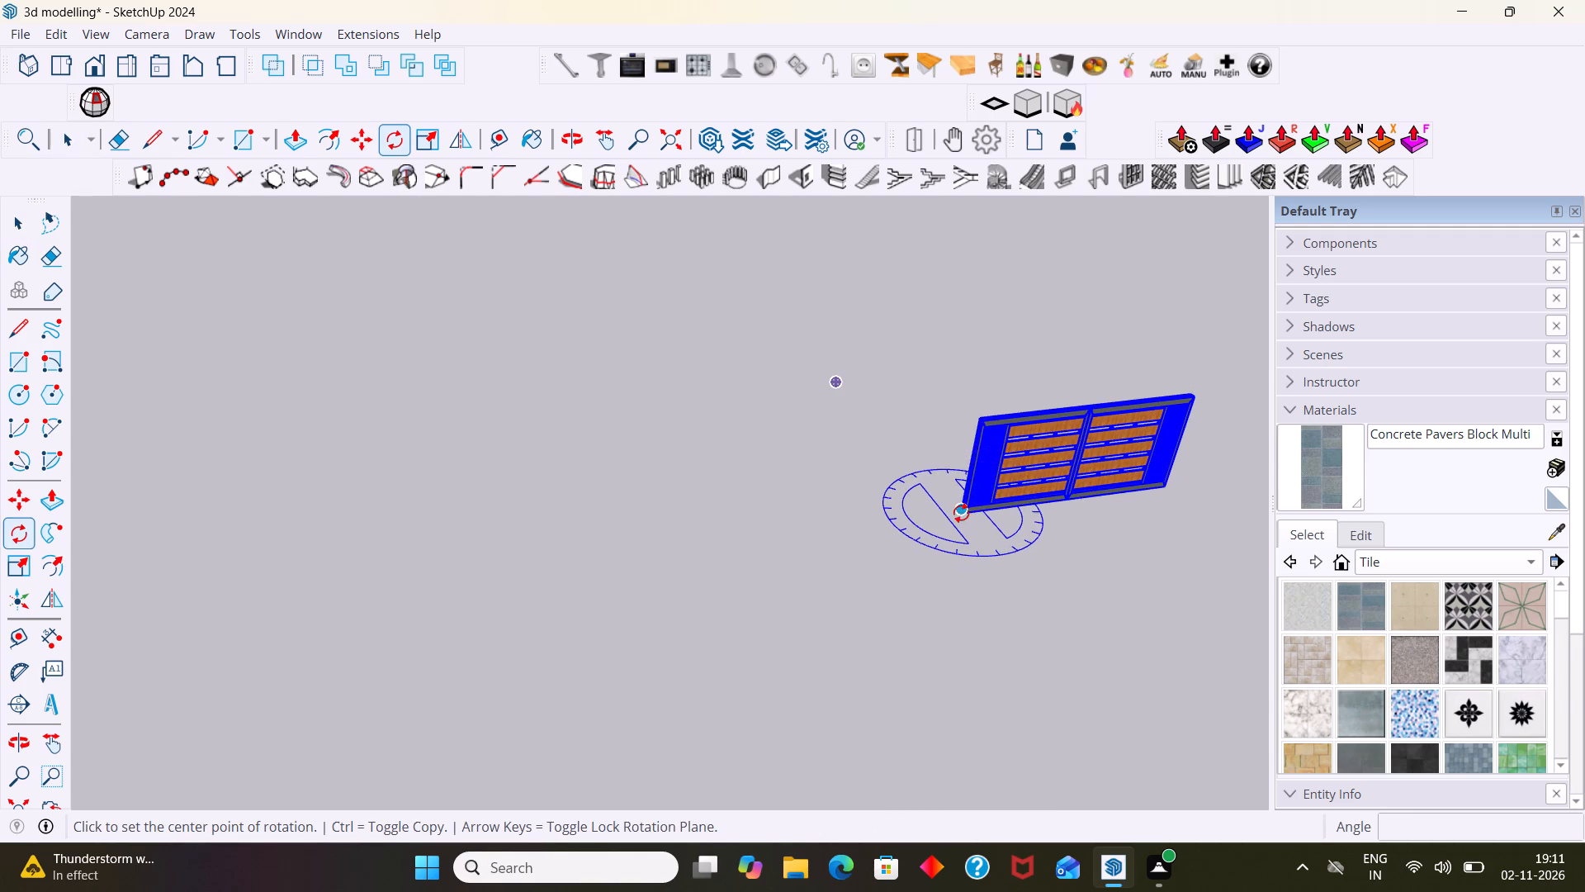
click(961, 513)
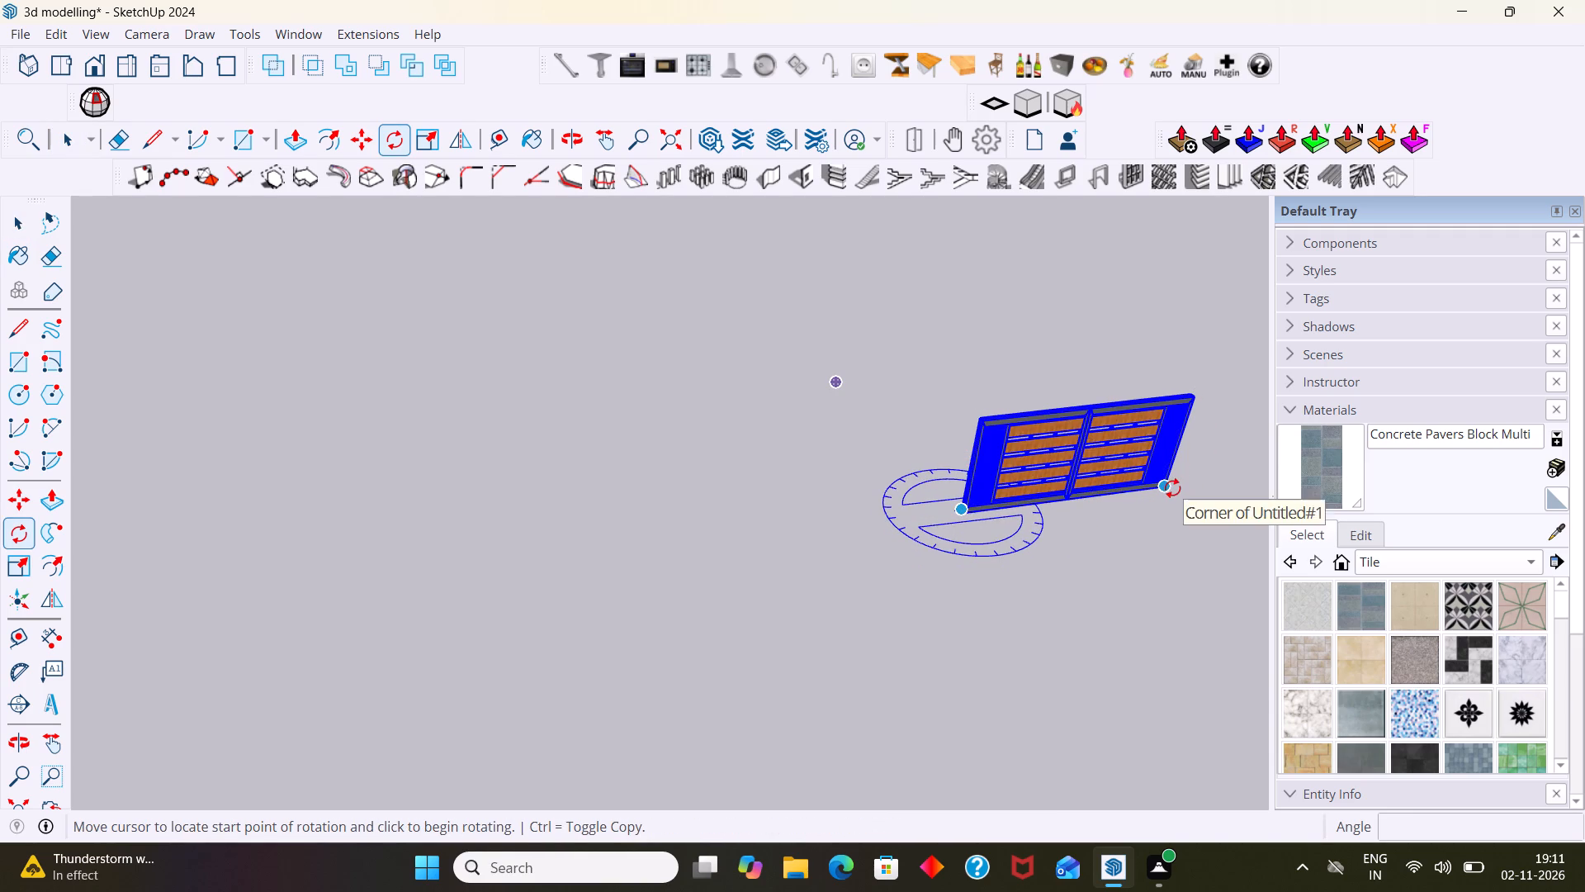
click(1171, 486)
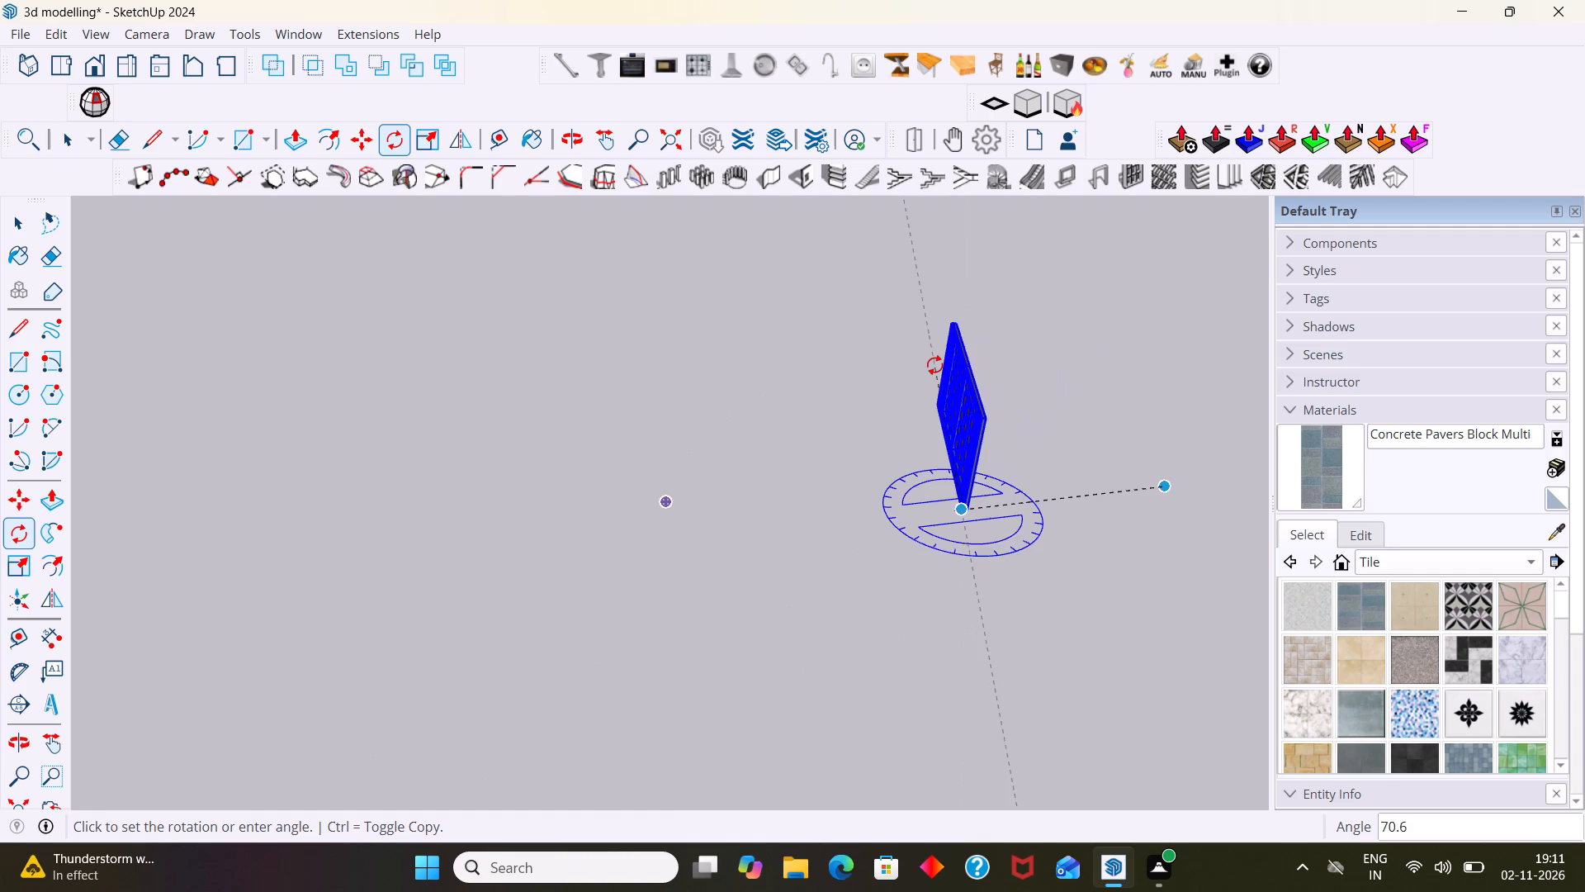
scroll(934, 367, down, 8)
scroll(1074, 425, down, 6)
middle_drag(1087, 446, 1048, 438)
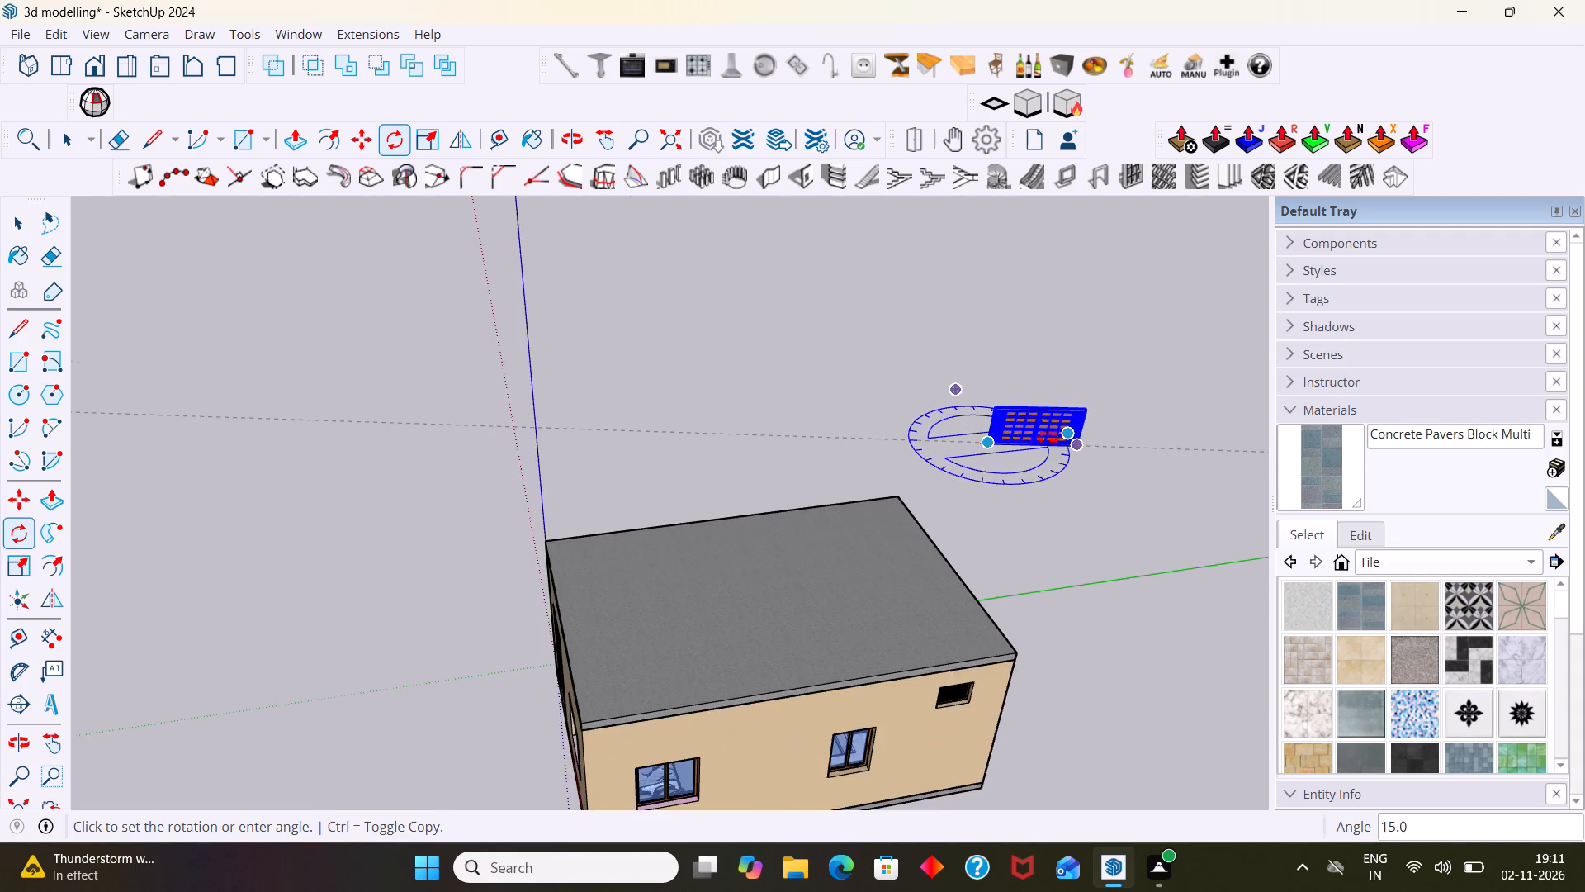
middle_drag(1048, 438, 678, 359)
scroll(822, 450, down, 3)
scroll(1157, 527, down, 1)
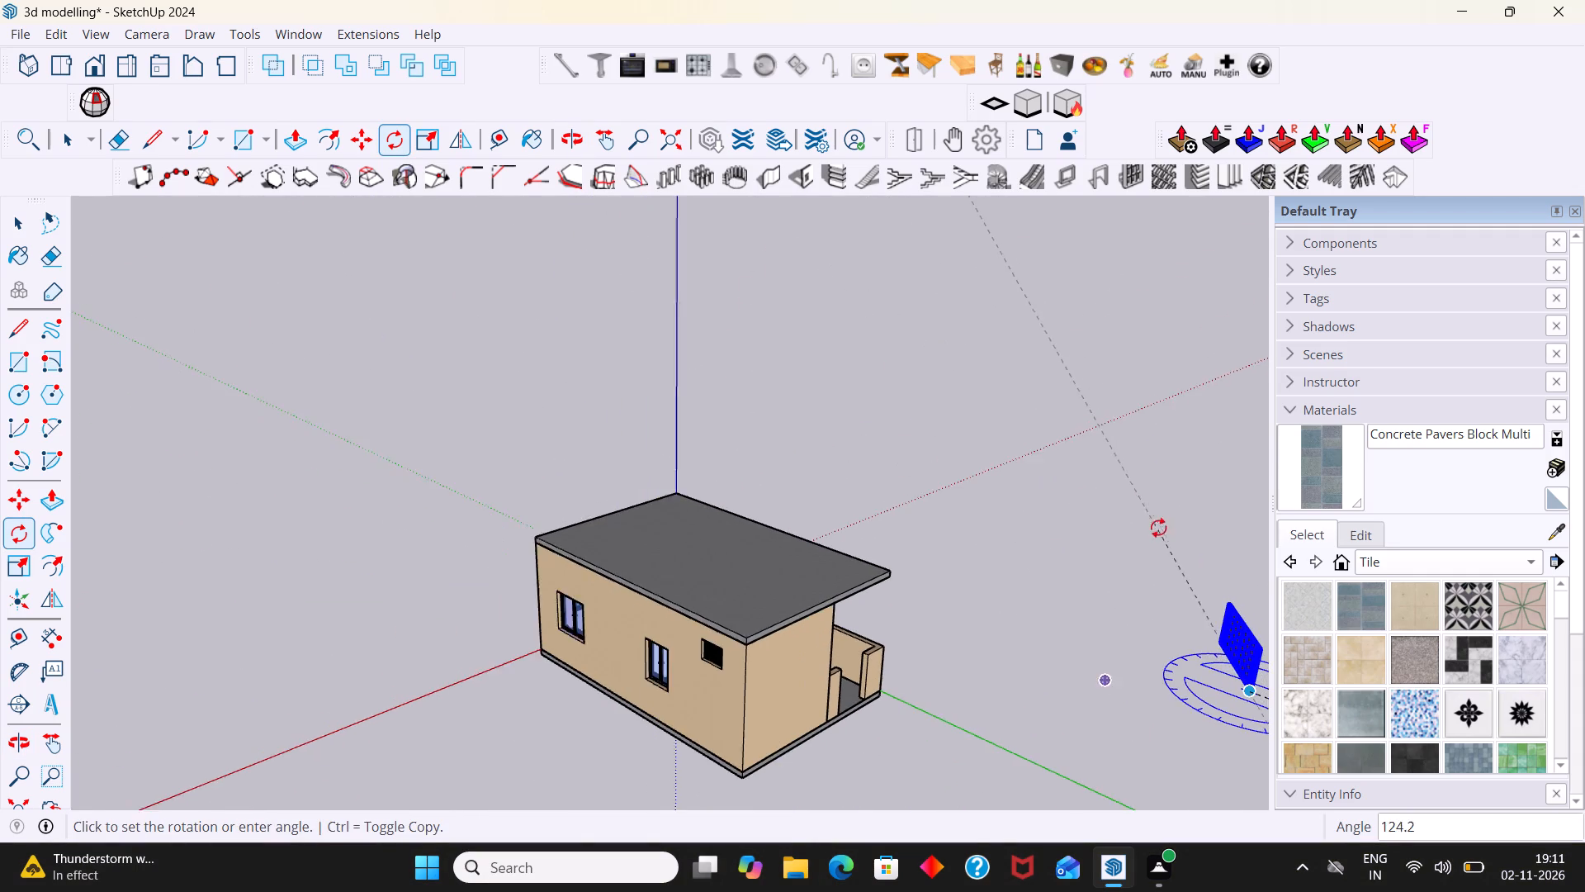
scroll(1158, 528, down, 2)
middle_drag(1166, 535, 621, 376)
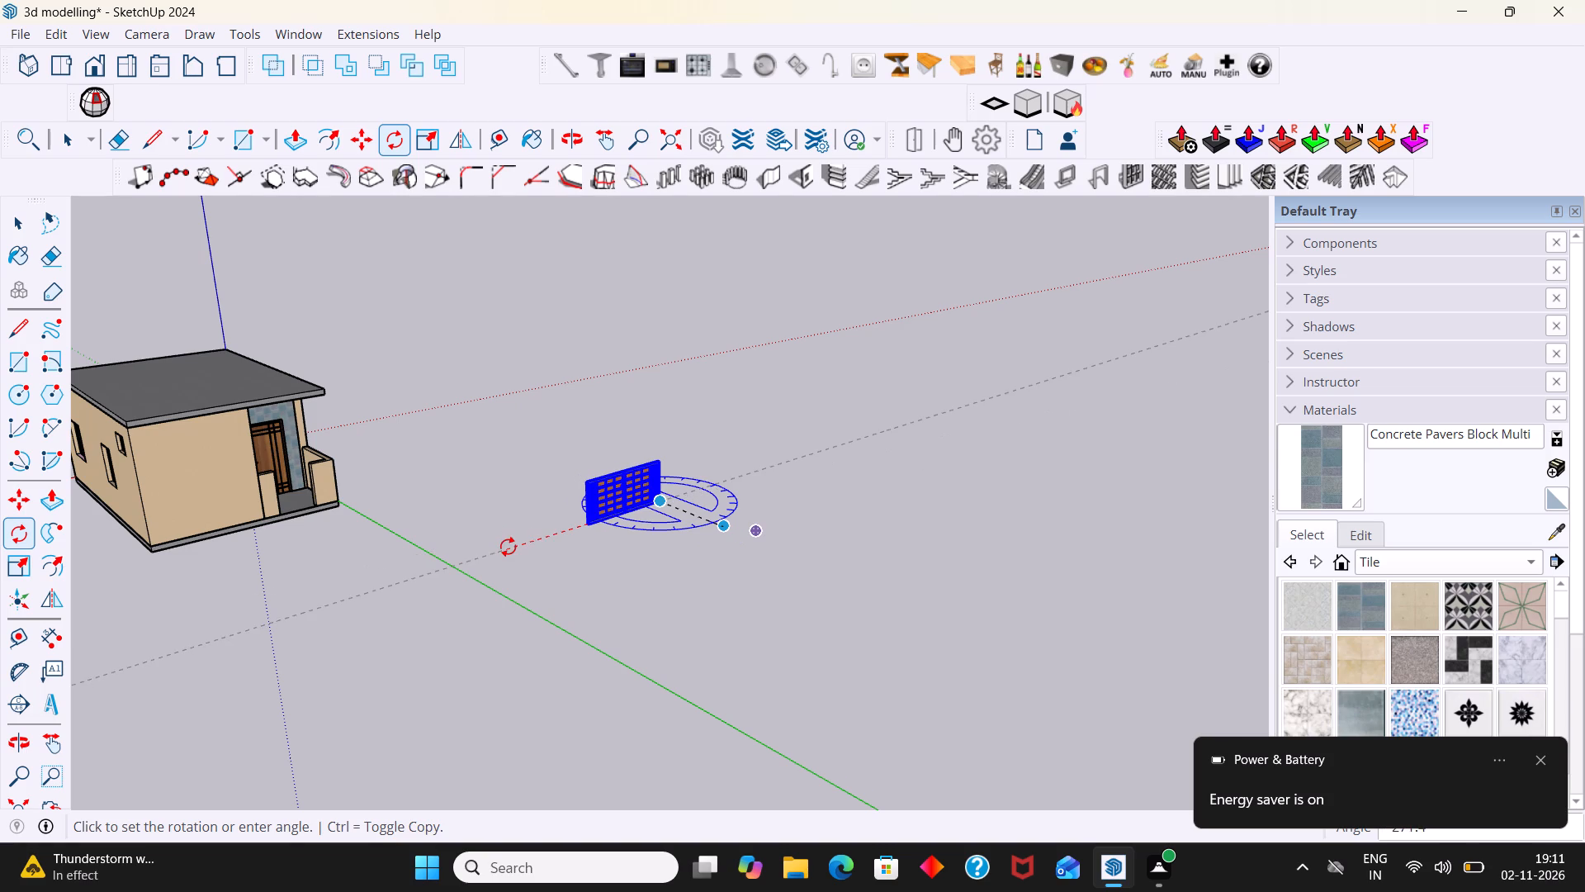
click(509, 535)
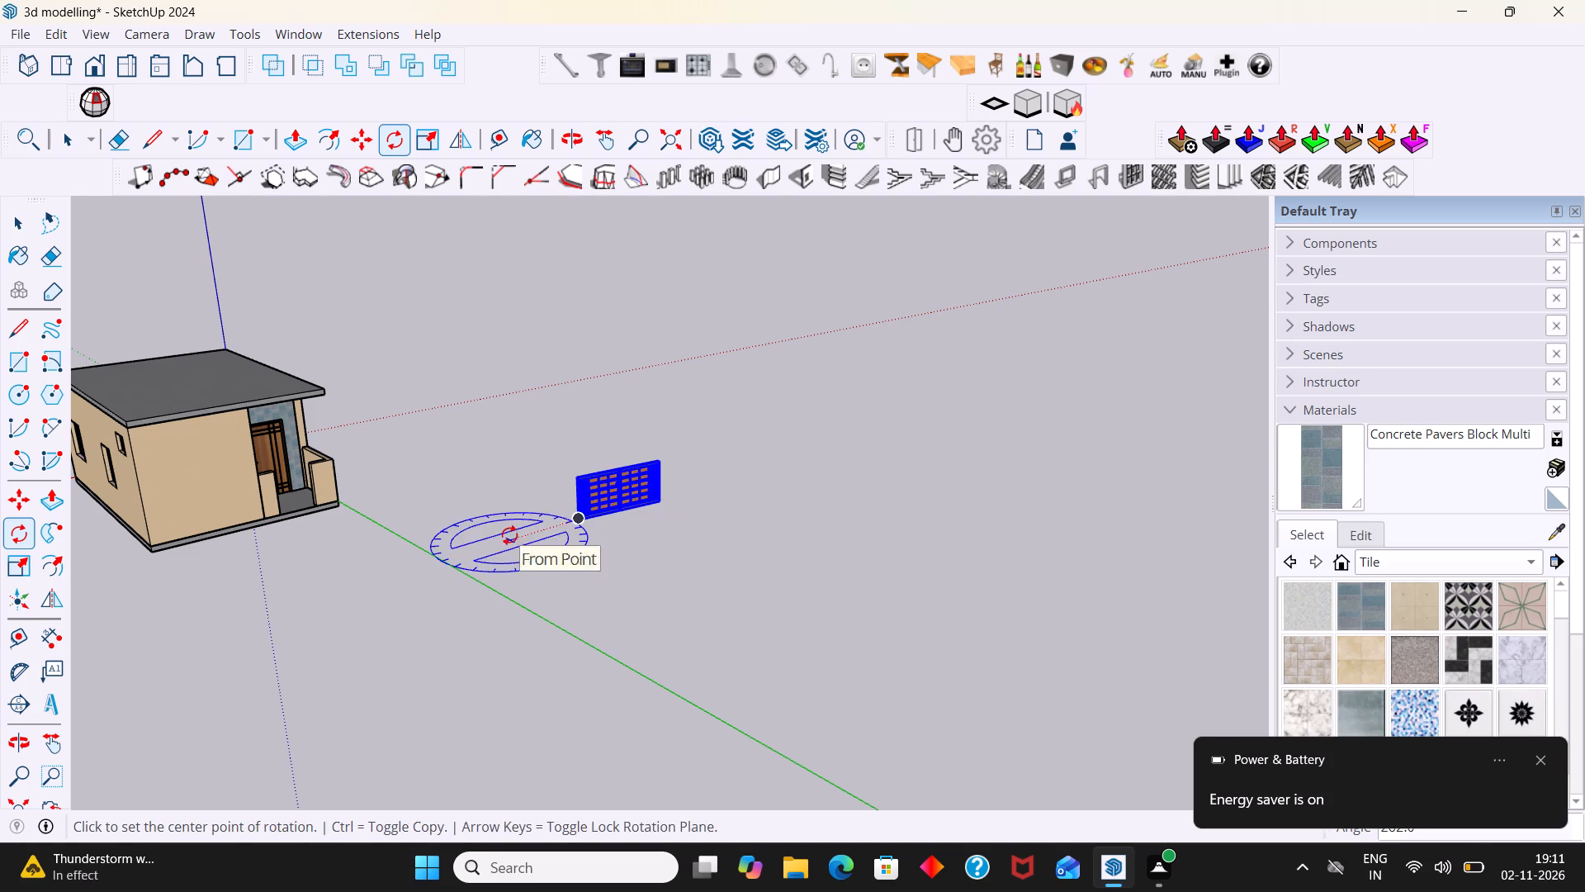
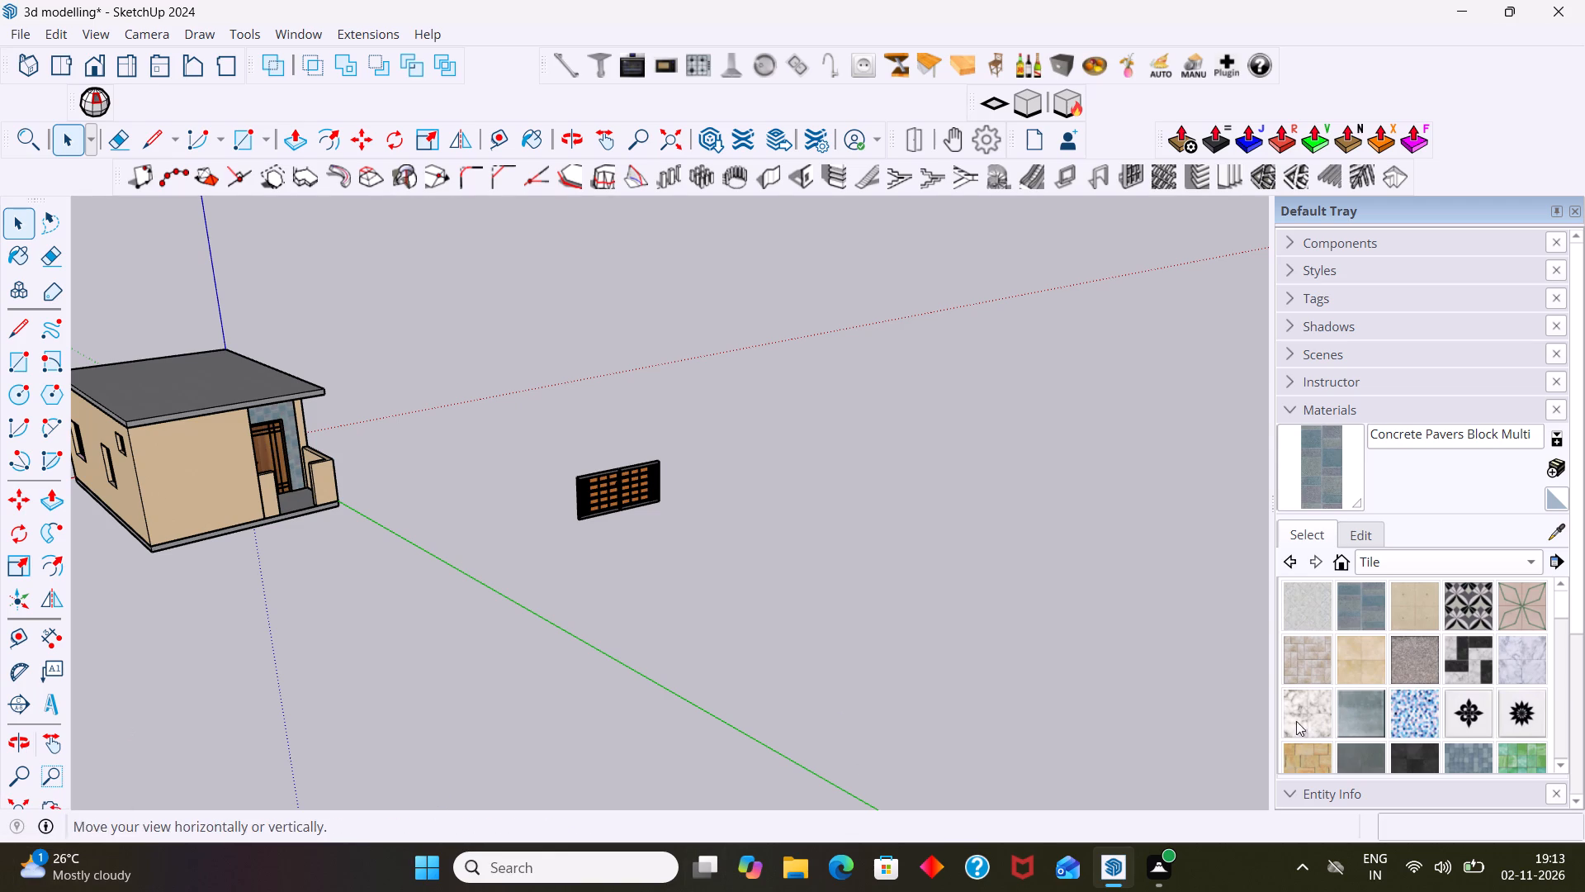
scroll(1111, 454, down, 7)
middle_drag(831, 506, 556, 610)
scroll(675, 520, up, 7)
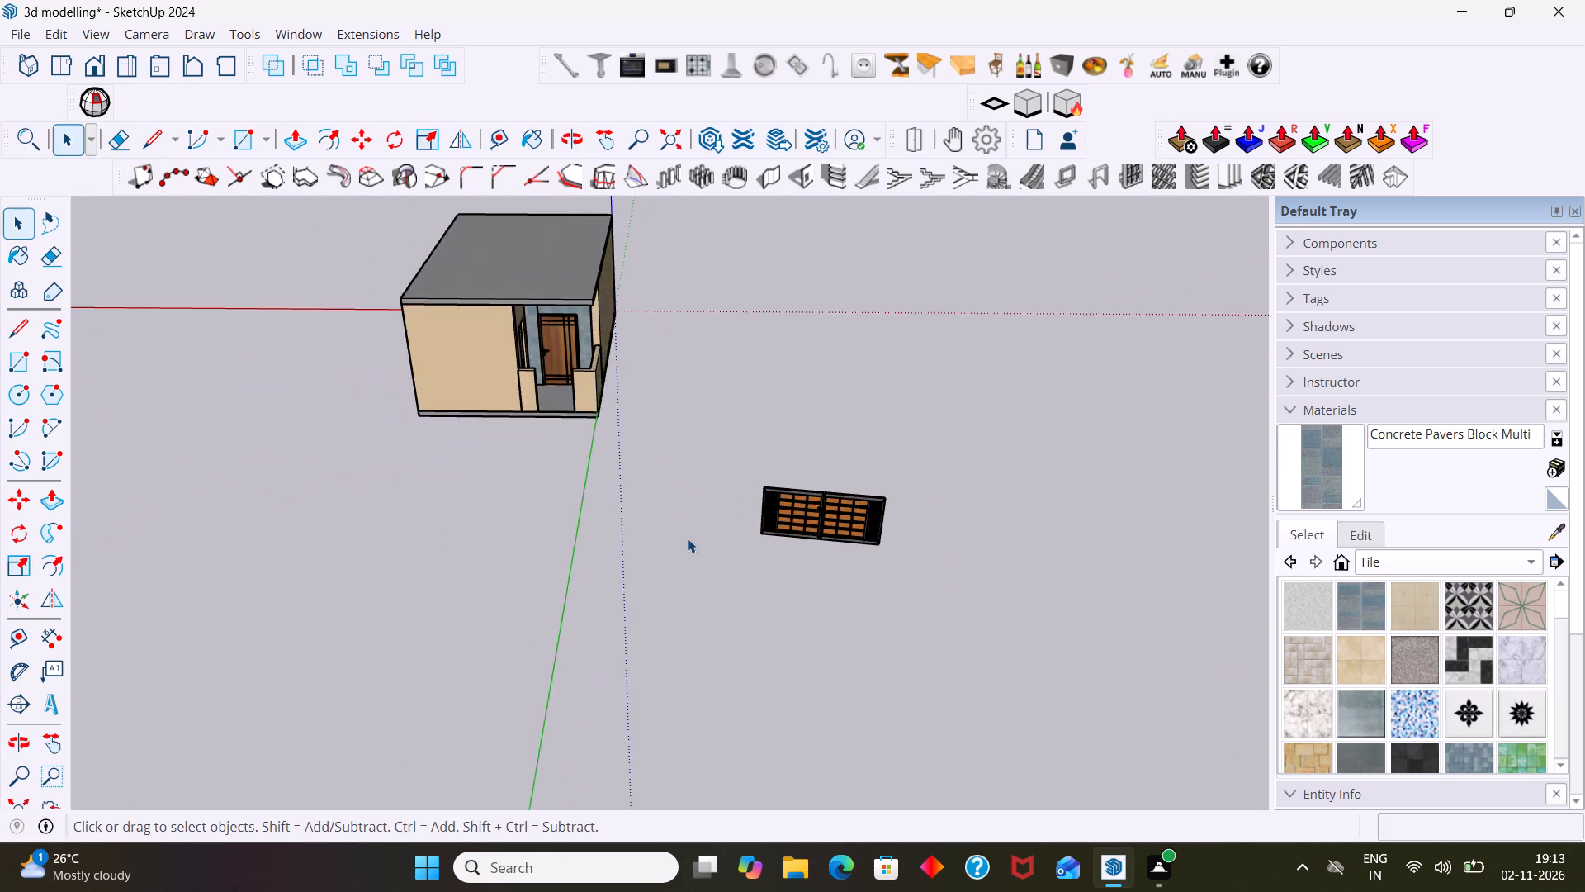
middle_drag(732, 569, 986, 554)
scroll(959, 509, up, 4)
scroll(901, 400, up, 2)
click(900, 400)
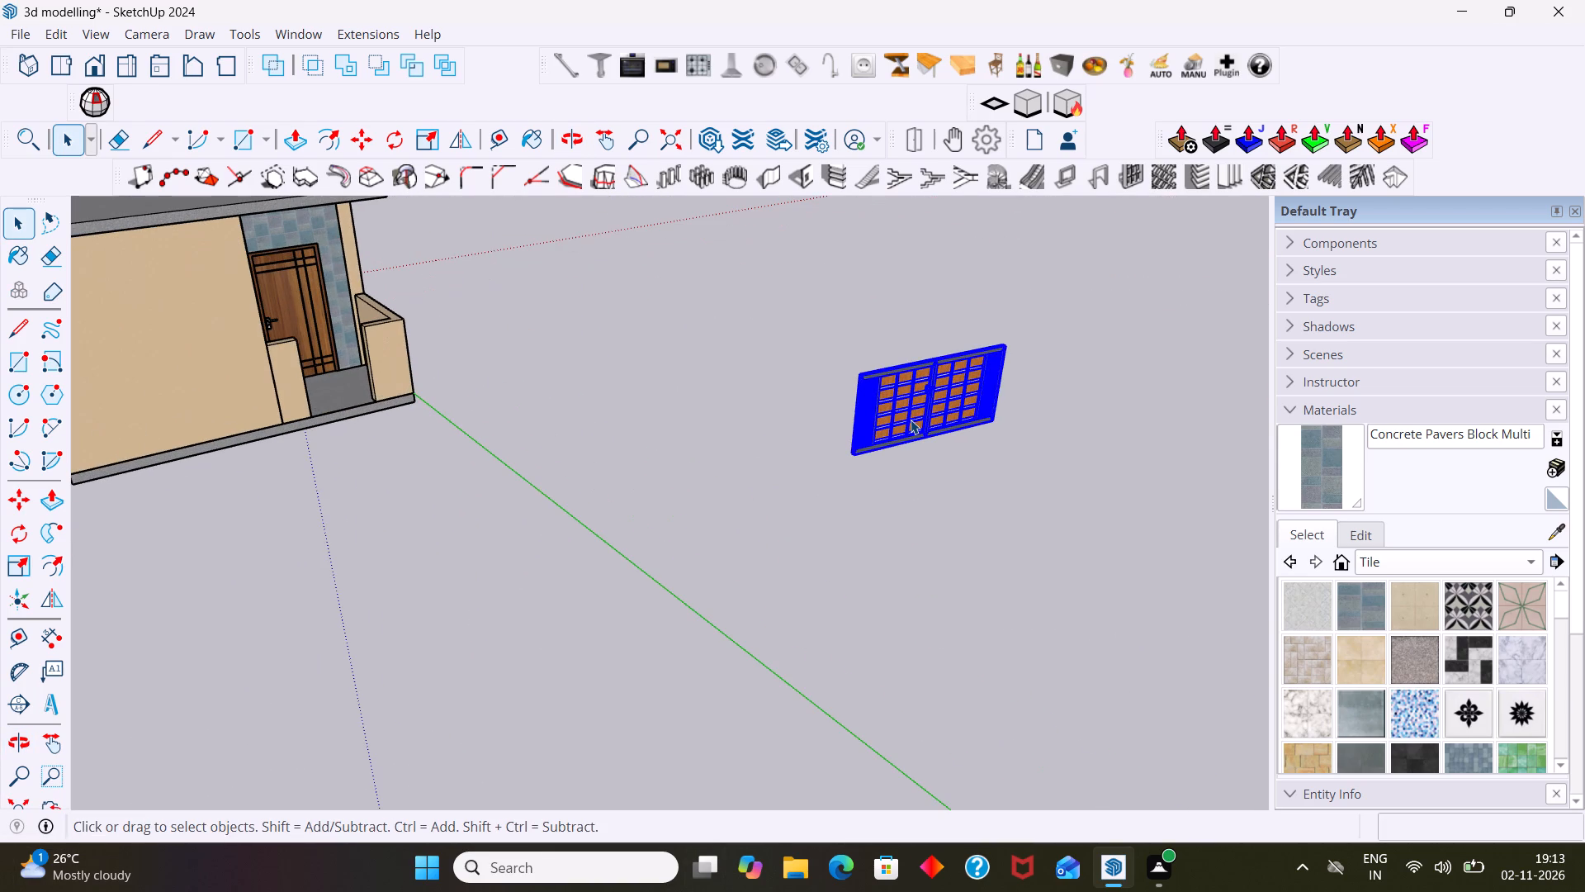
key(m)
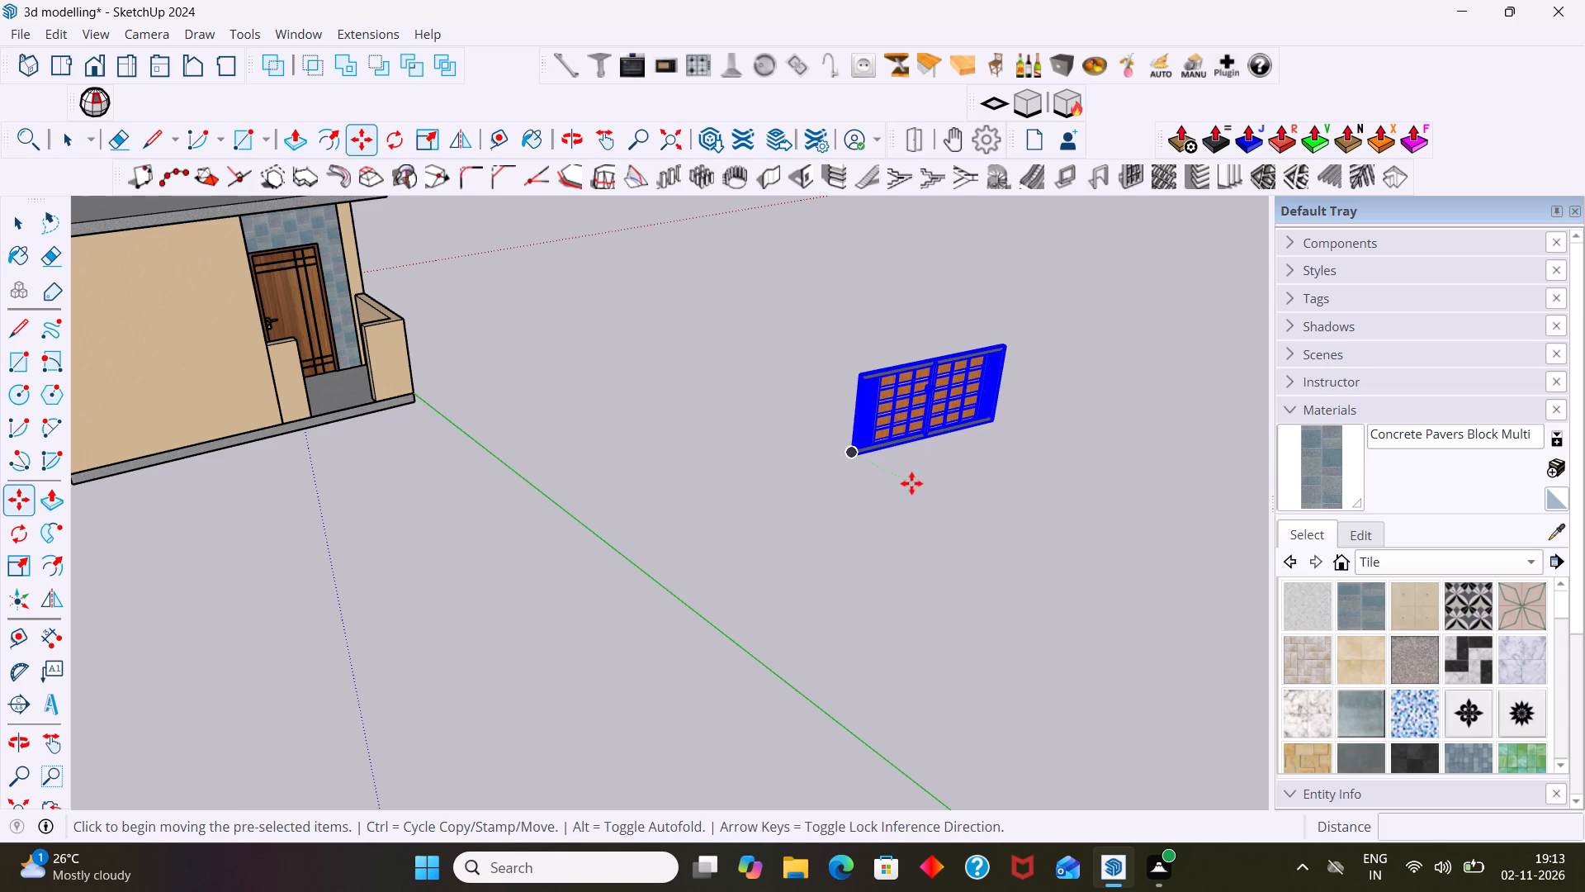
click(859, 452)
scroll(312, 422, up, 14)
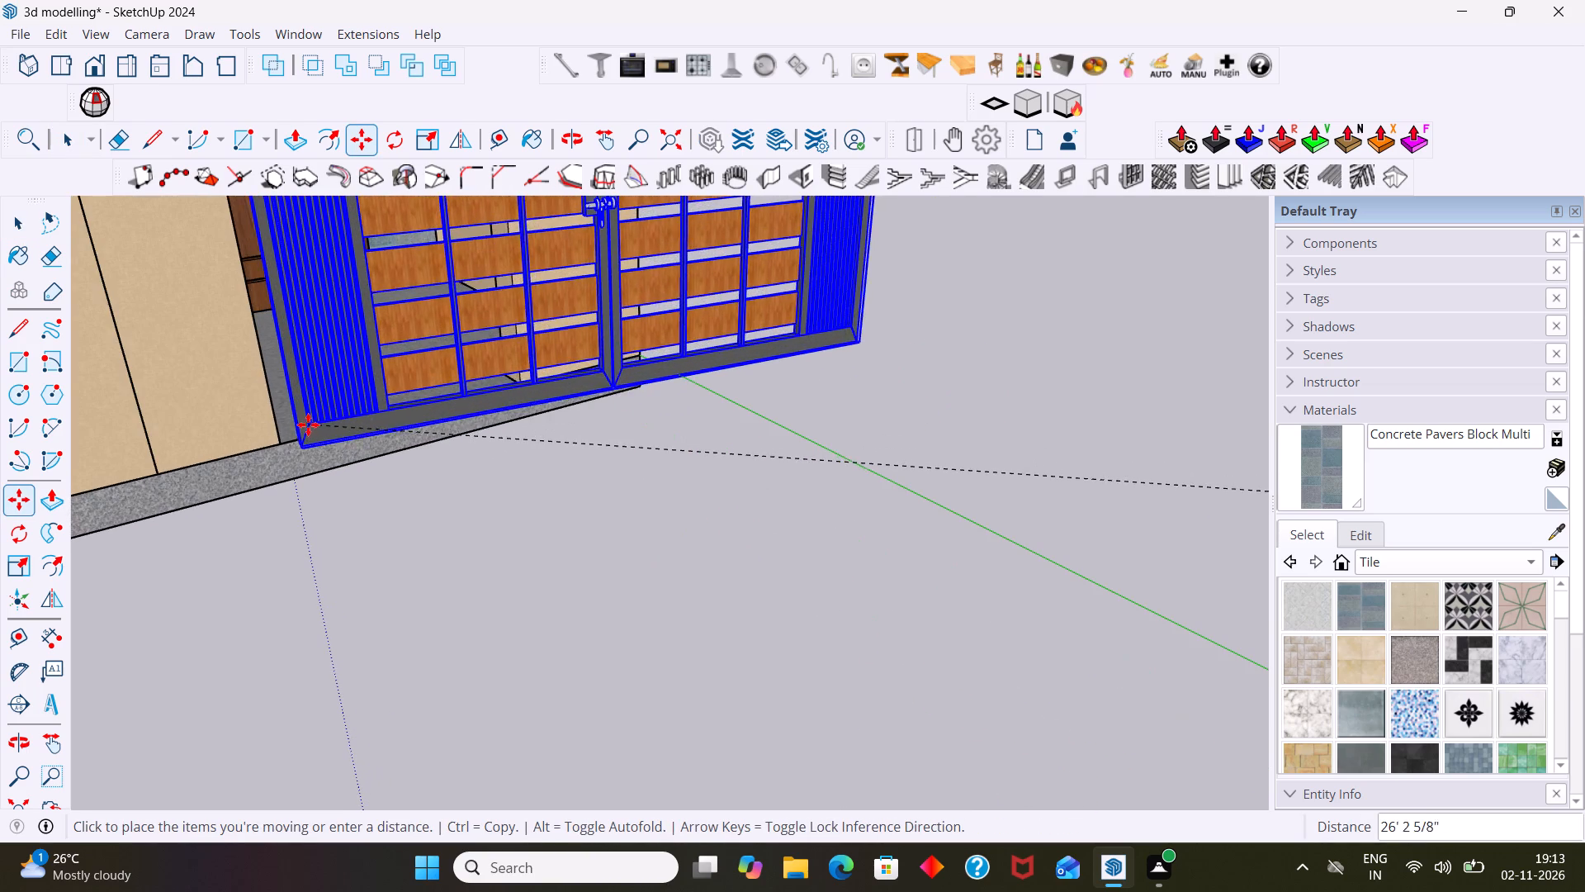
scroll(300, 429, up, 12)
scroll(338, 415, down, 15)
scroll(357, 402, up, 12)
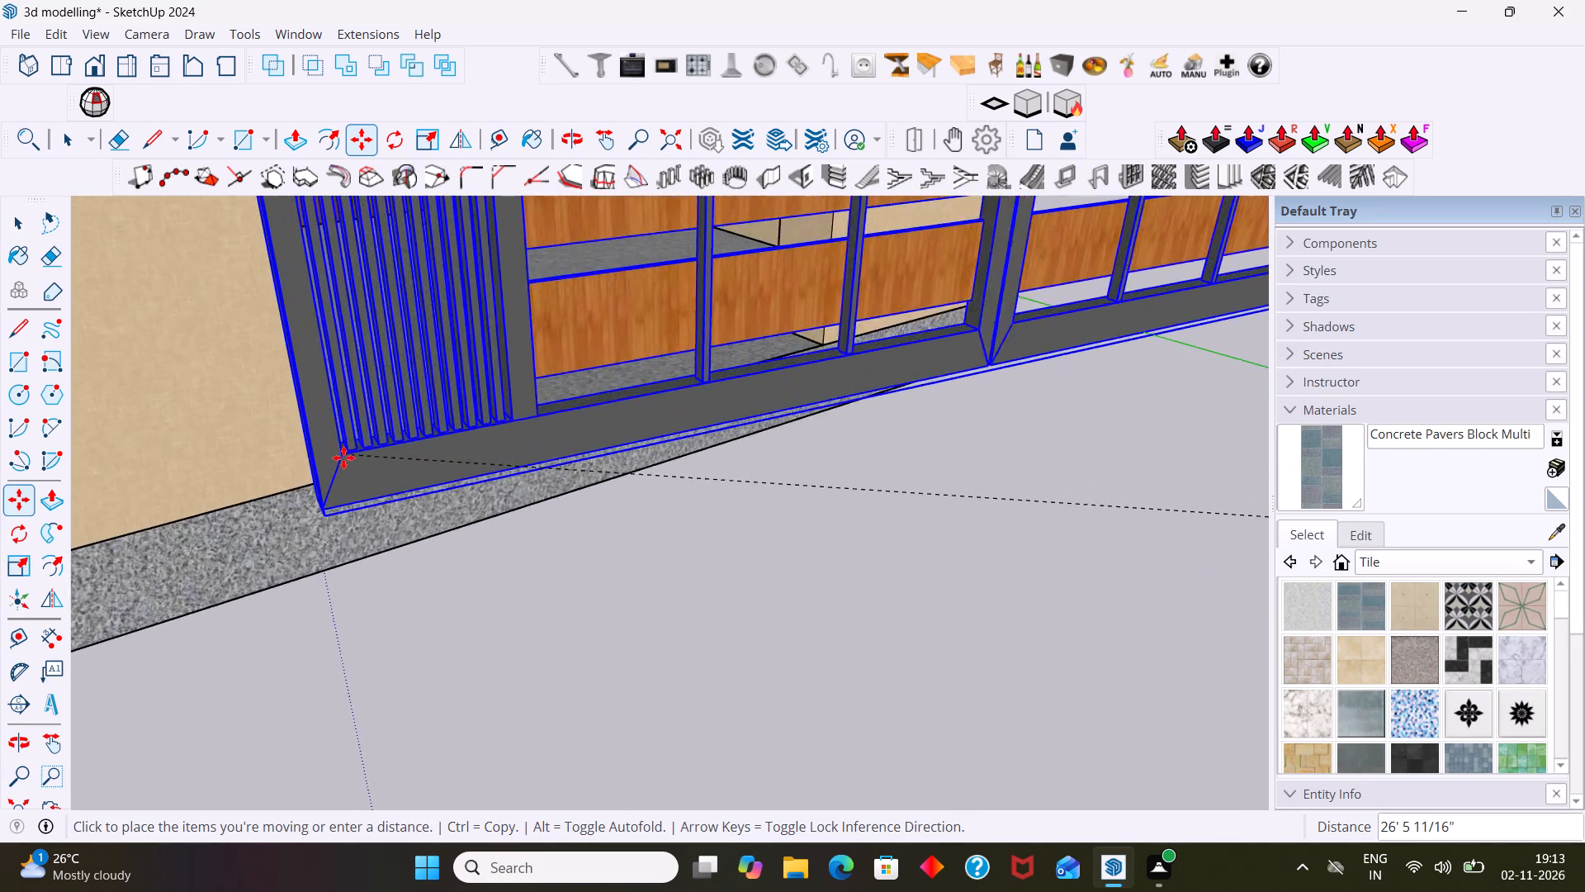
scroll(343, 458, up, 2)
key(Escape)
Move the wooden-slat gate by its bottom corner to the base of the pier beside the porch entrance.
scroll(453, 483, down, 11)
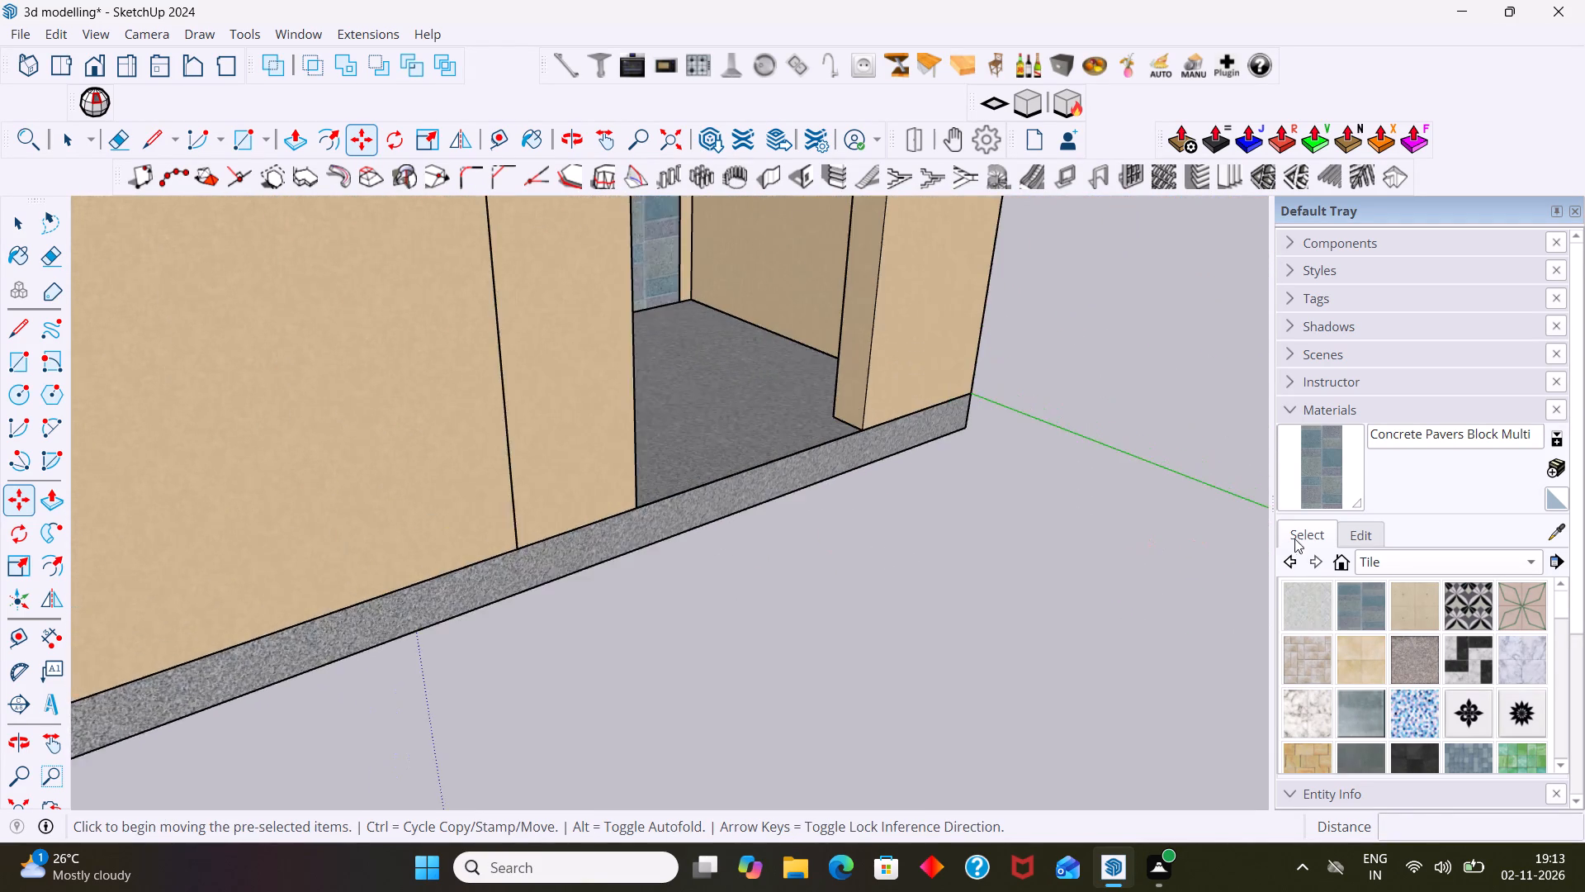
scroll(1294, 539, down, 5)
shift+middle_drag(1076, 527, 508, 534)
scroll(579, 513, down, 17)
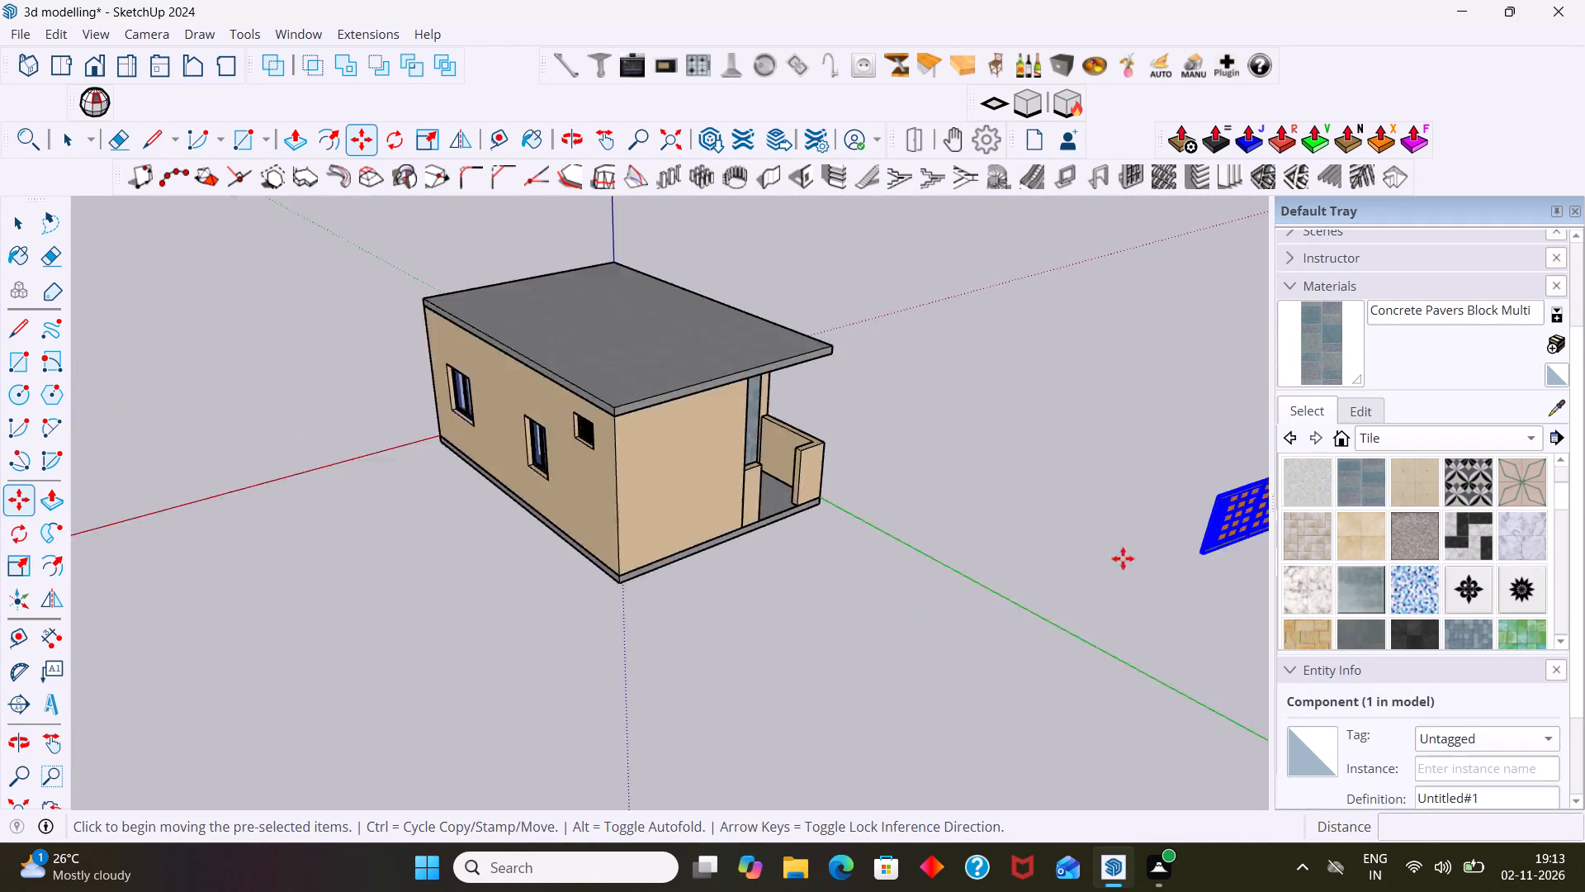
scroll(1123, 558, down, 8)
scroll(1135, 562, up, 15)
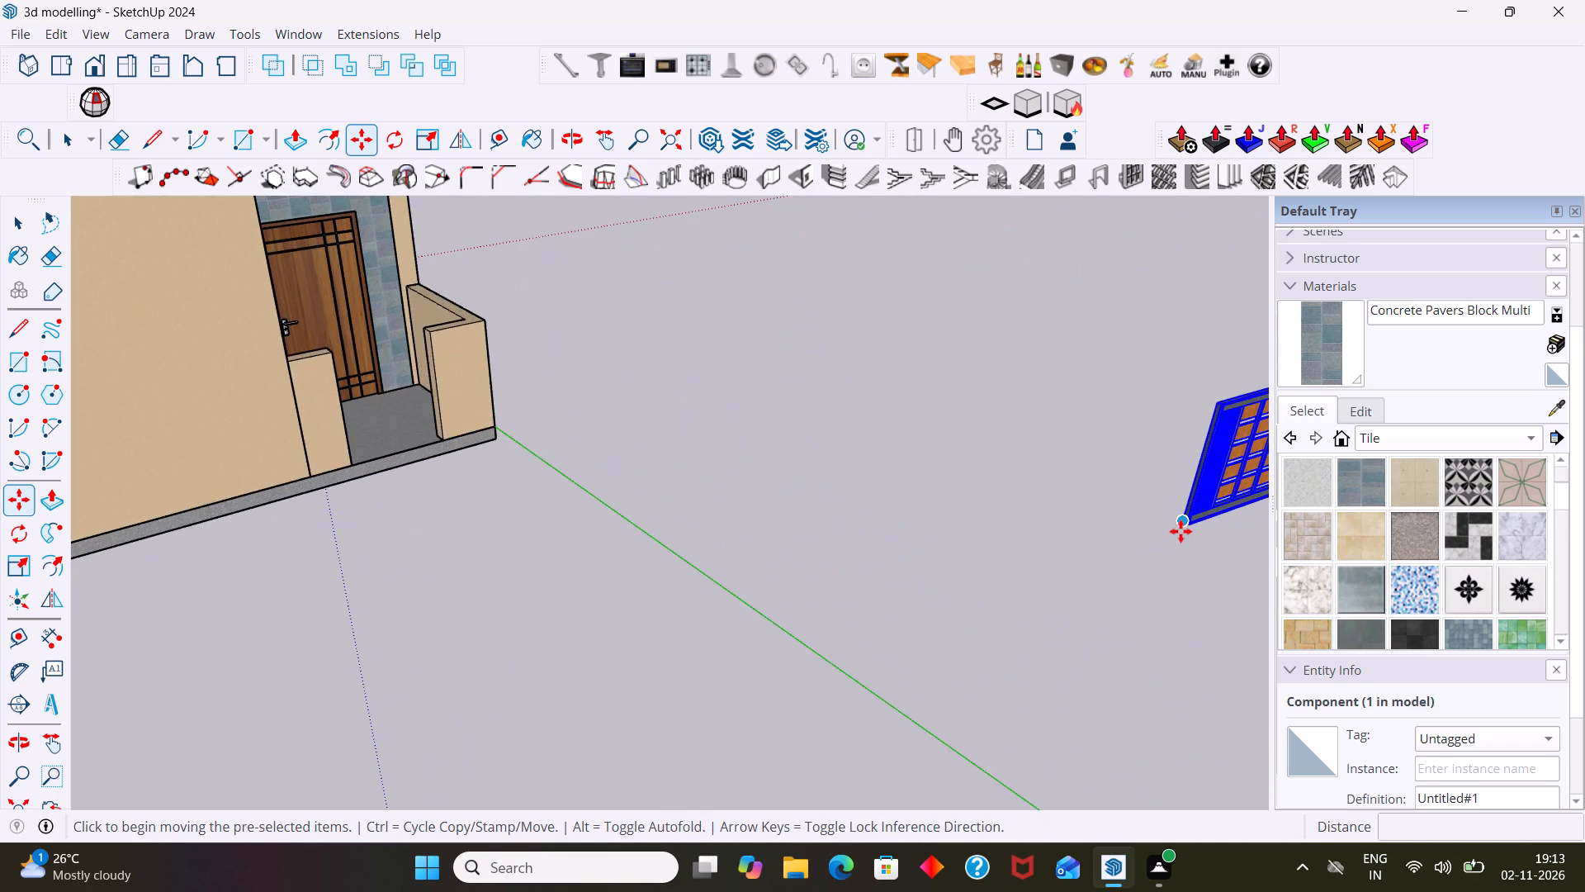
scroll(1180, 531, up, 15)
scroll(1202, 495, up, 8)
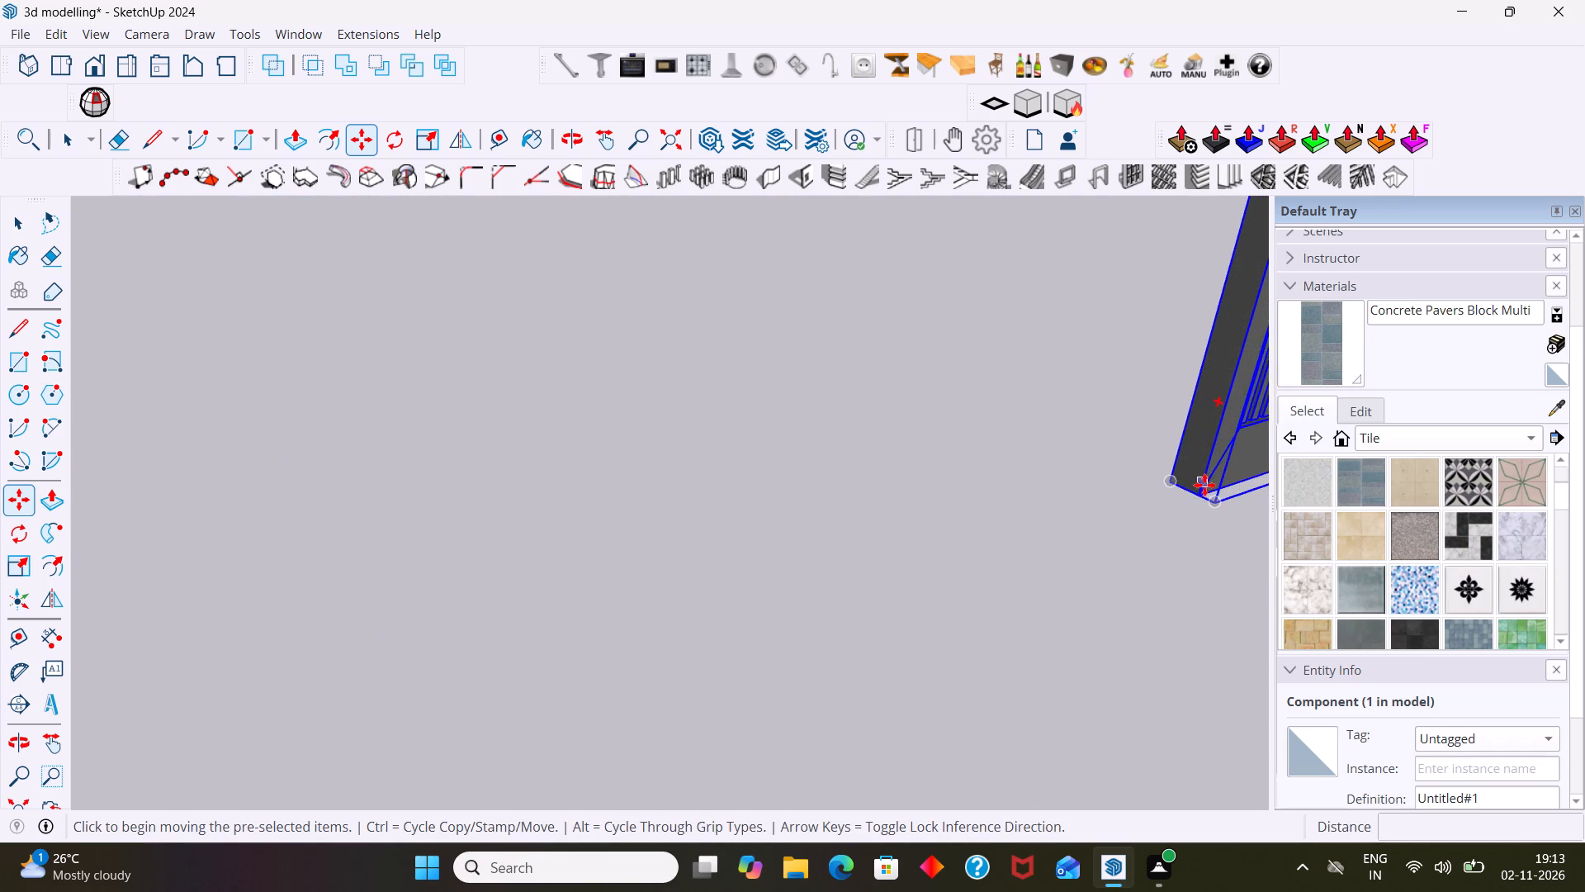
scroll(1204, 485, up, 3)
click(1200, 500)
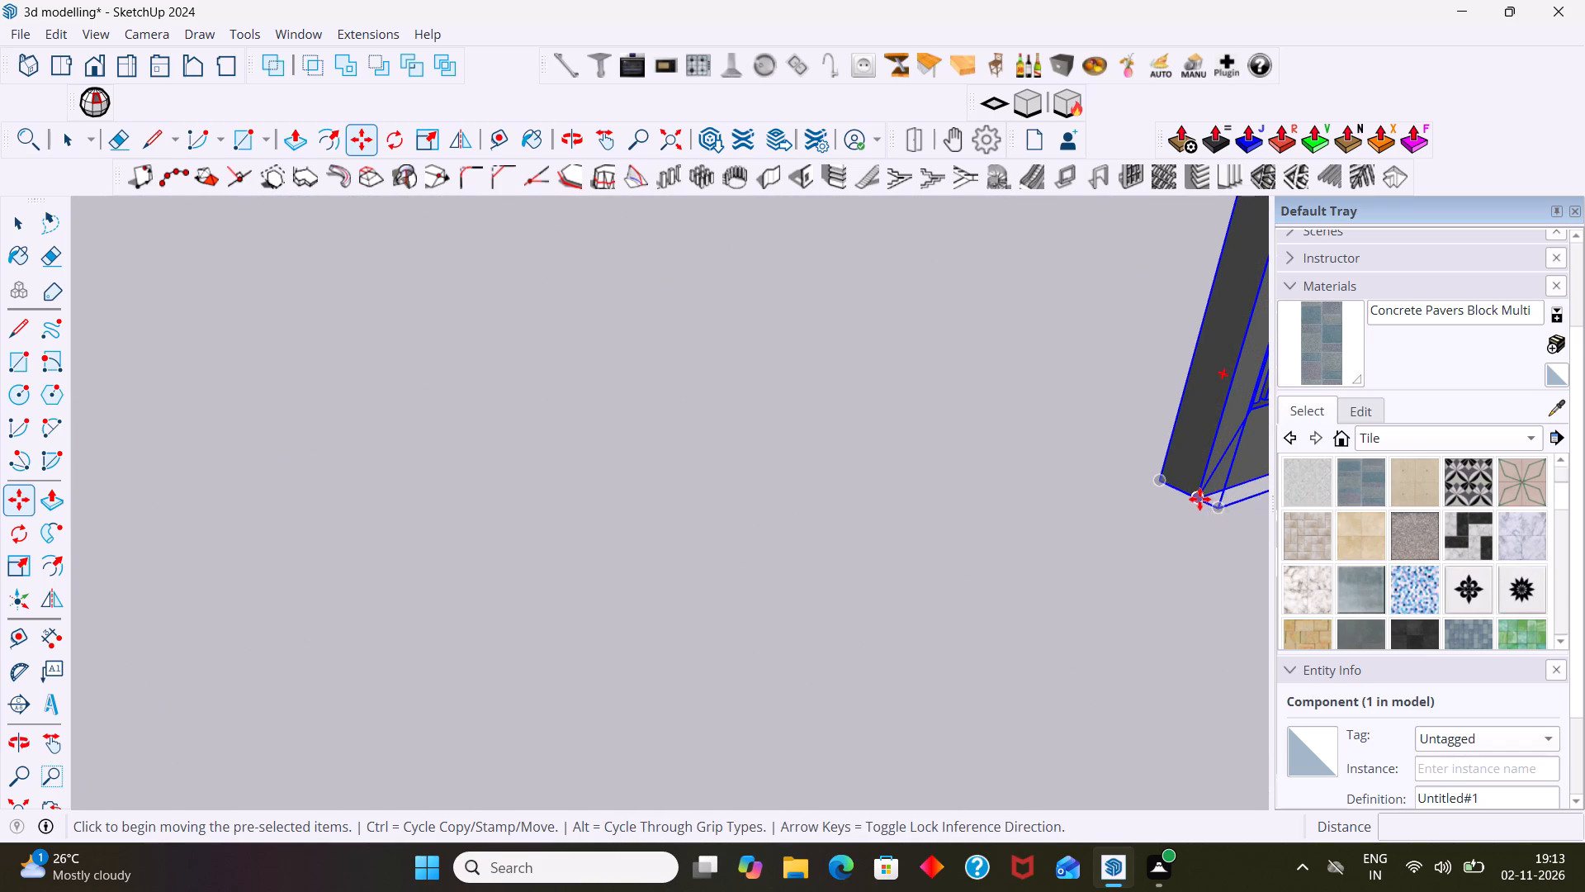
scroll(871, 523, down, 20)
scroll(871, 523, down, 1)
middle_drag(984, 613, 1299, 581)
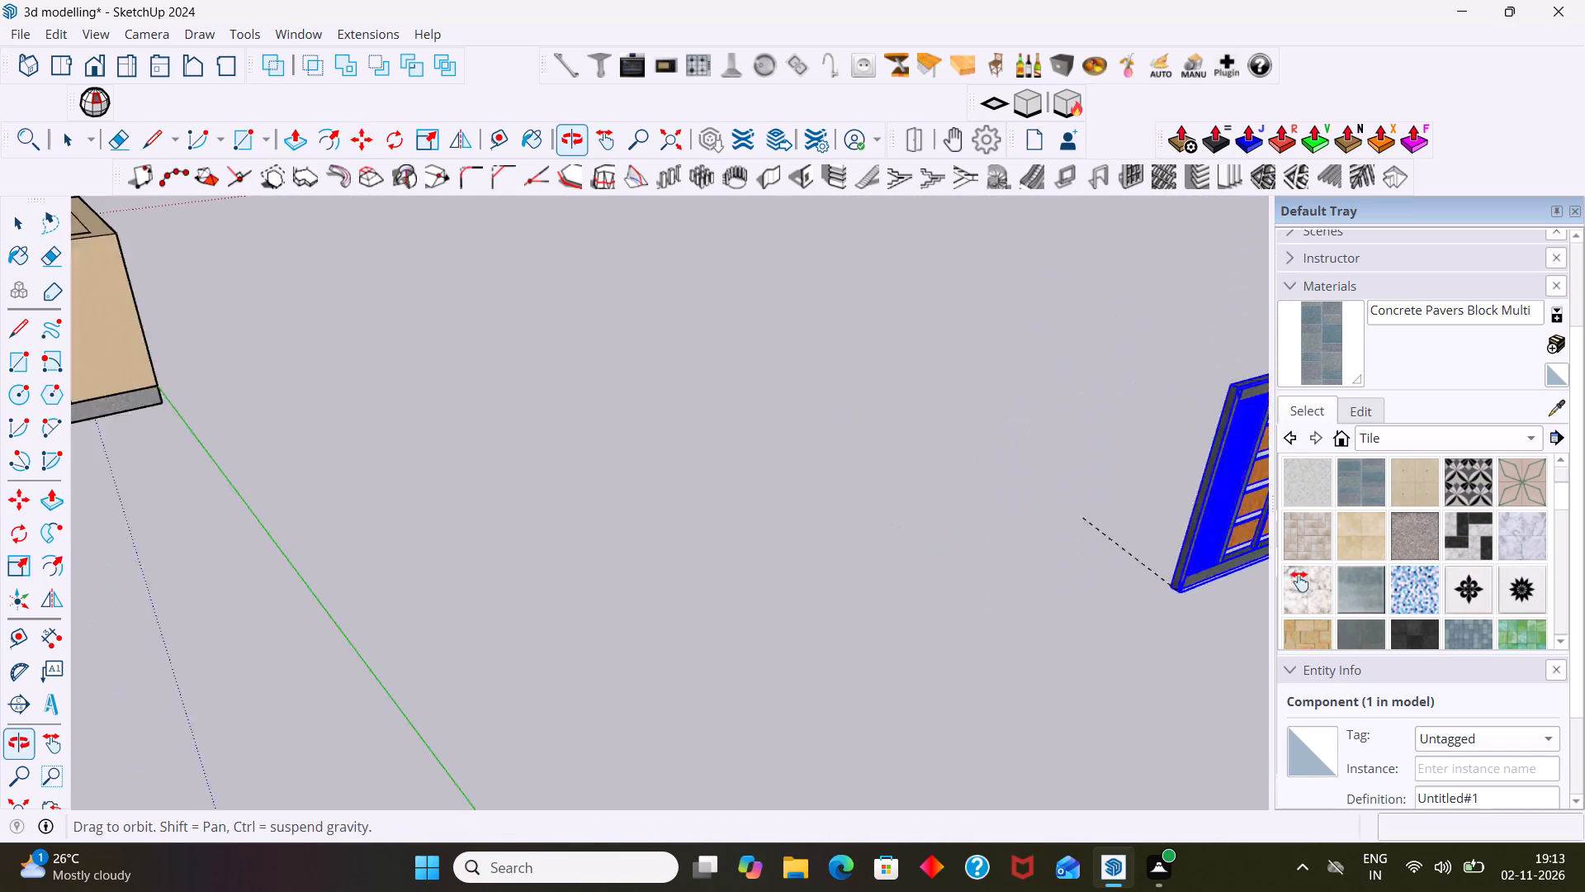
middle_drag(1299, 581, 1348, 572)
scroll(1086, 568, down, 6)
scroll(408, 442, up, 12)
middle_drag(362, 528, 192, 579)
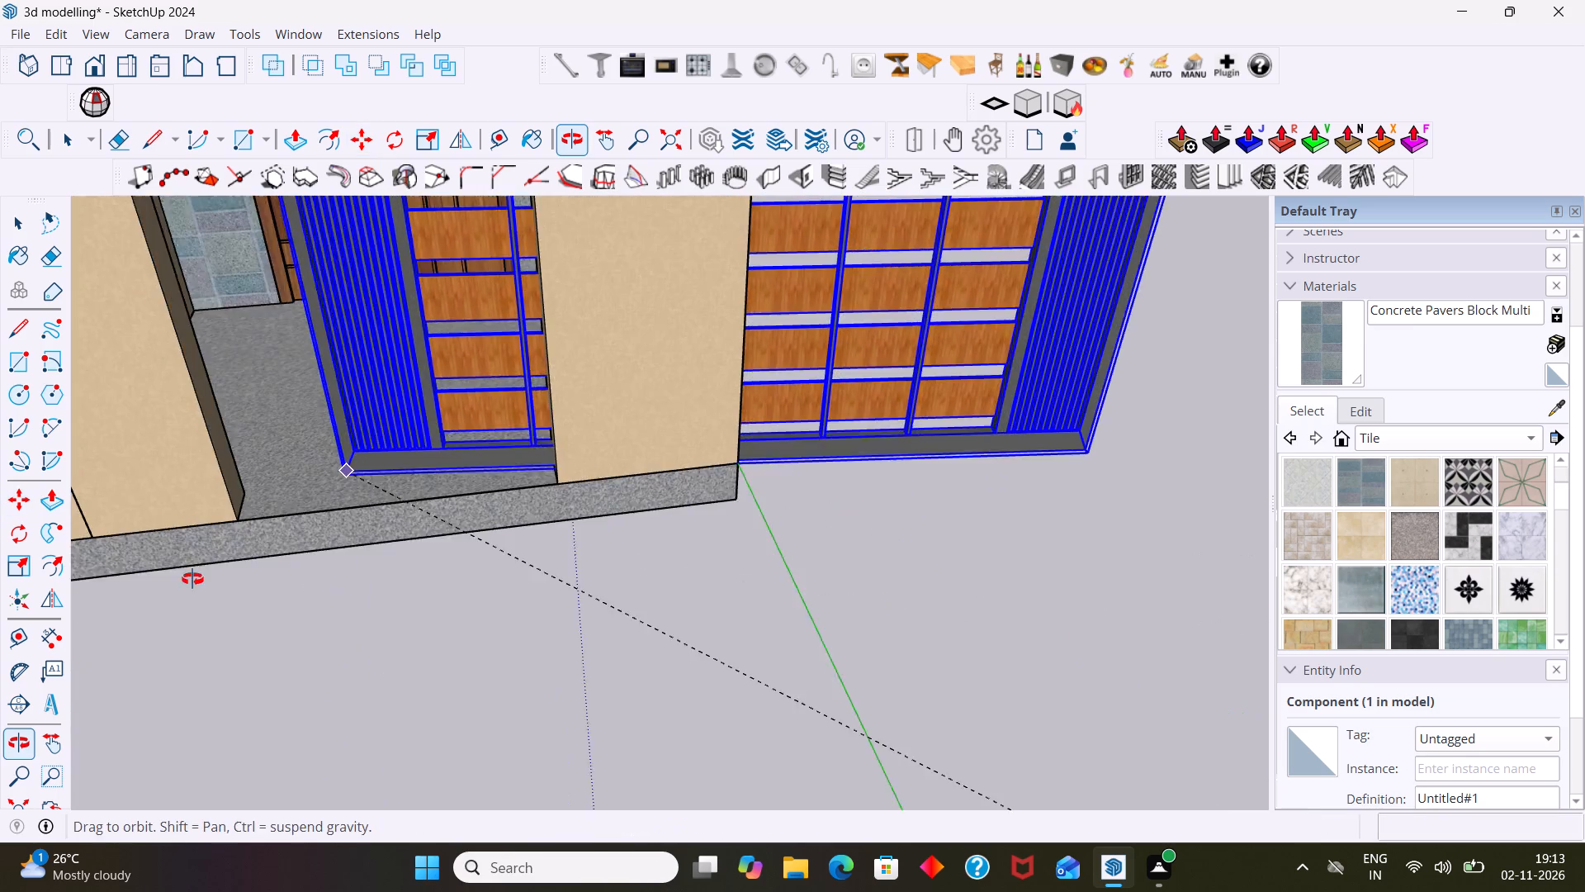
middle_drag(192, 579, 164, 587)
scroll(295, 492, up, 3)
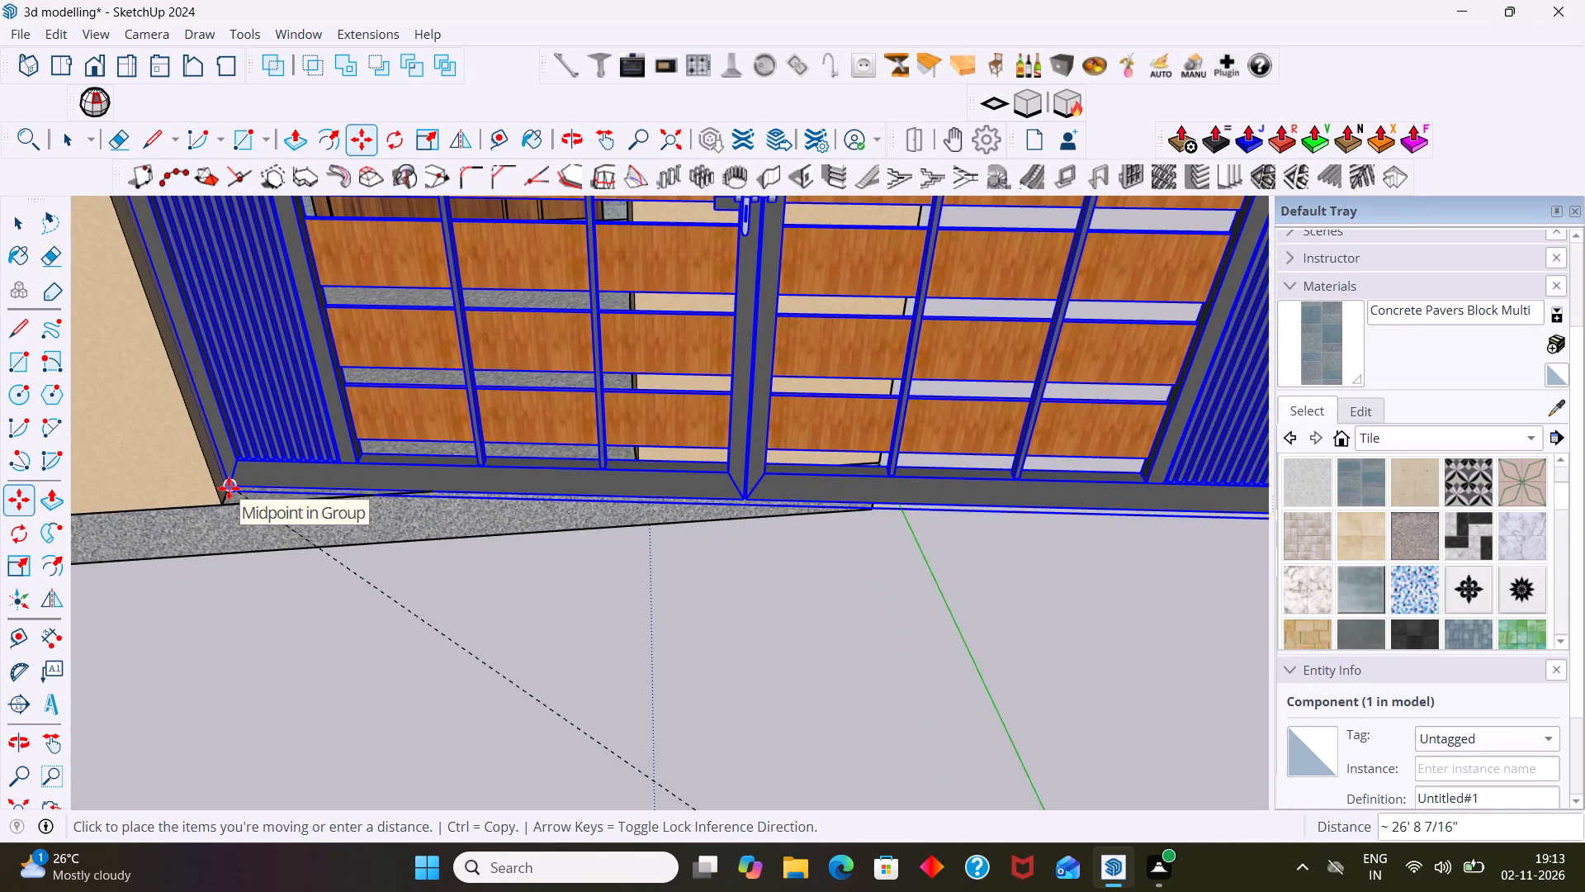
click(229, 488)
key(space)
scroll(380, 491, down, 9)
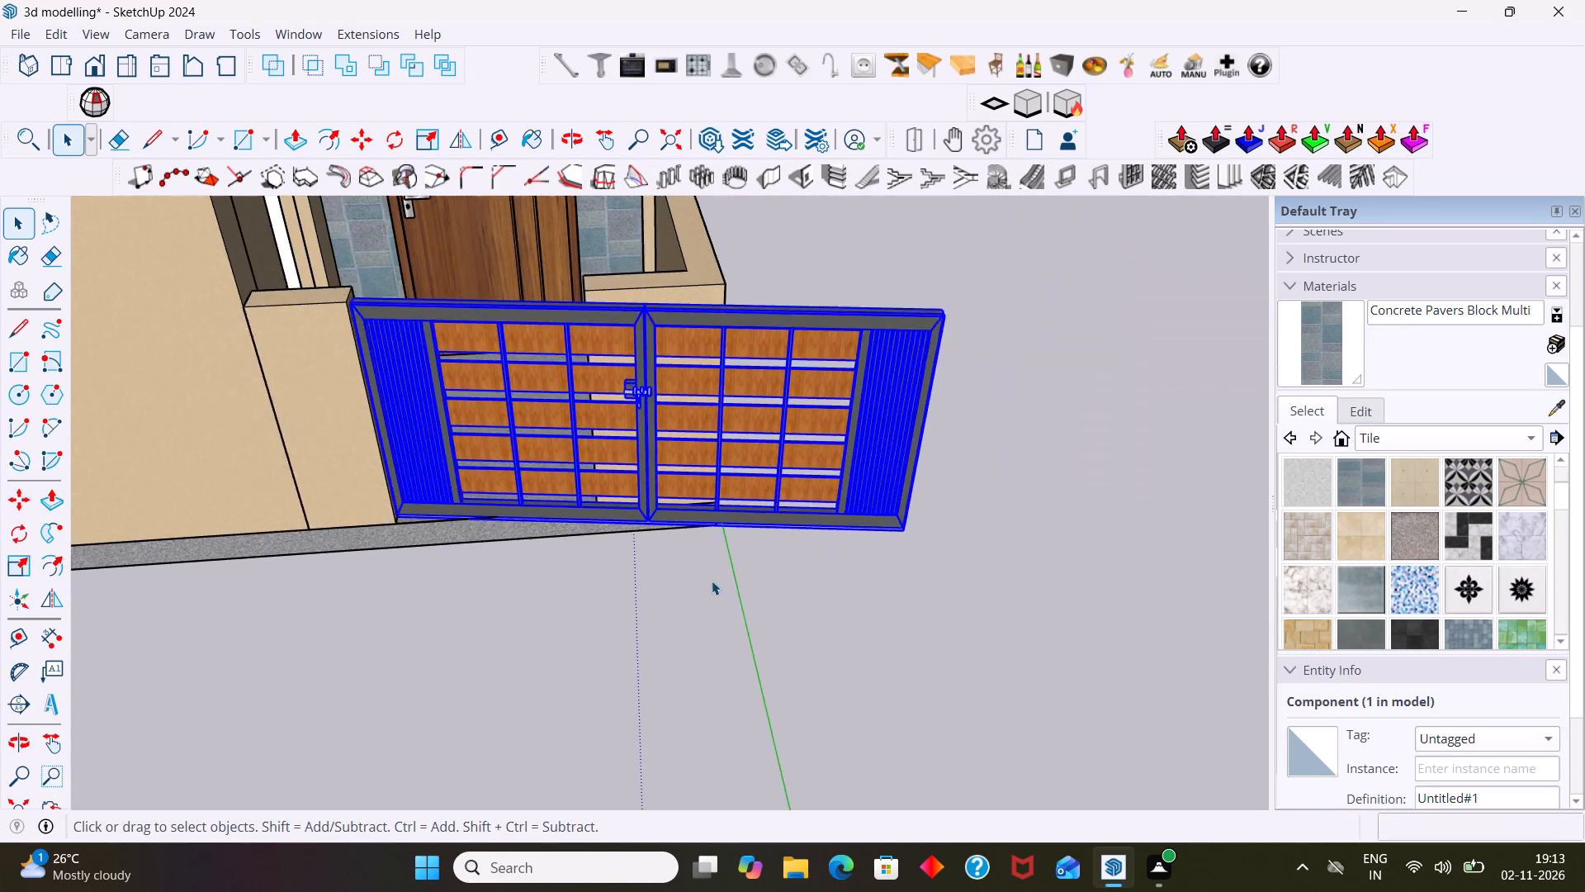
Undo the wooden-slat gate's move, rotation, scaling and figure deletion, back to the originally placed component.
key(ctrl+z)
key(ctrl+z)
scroll(717, 553, down, 8)
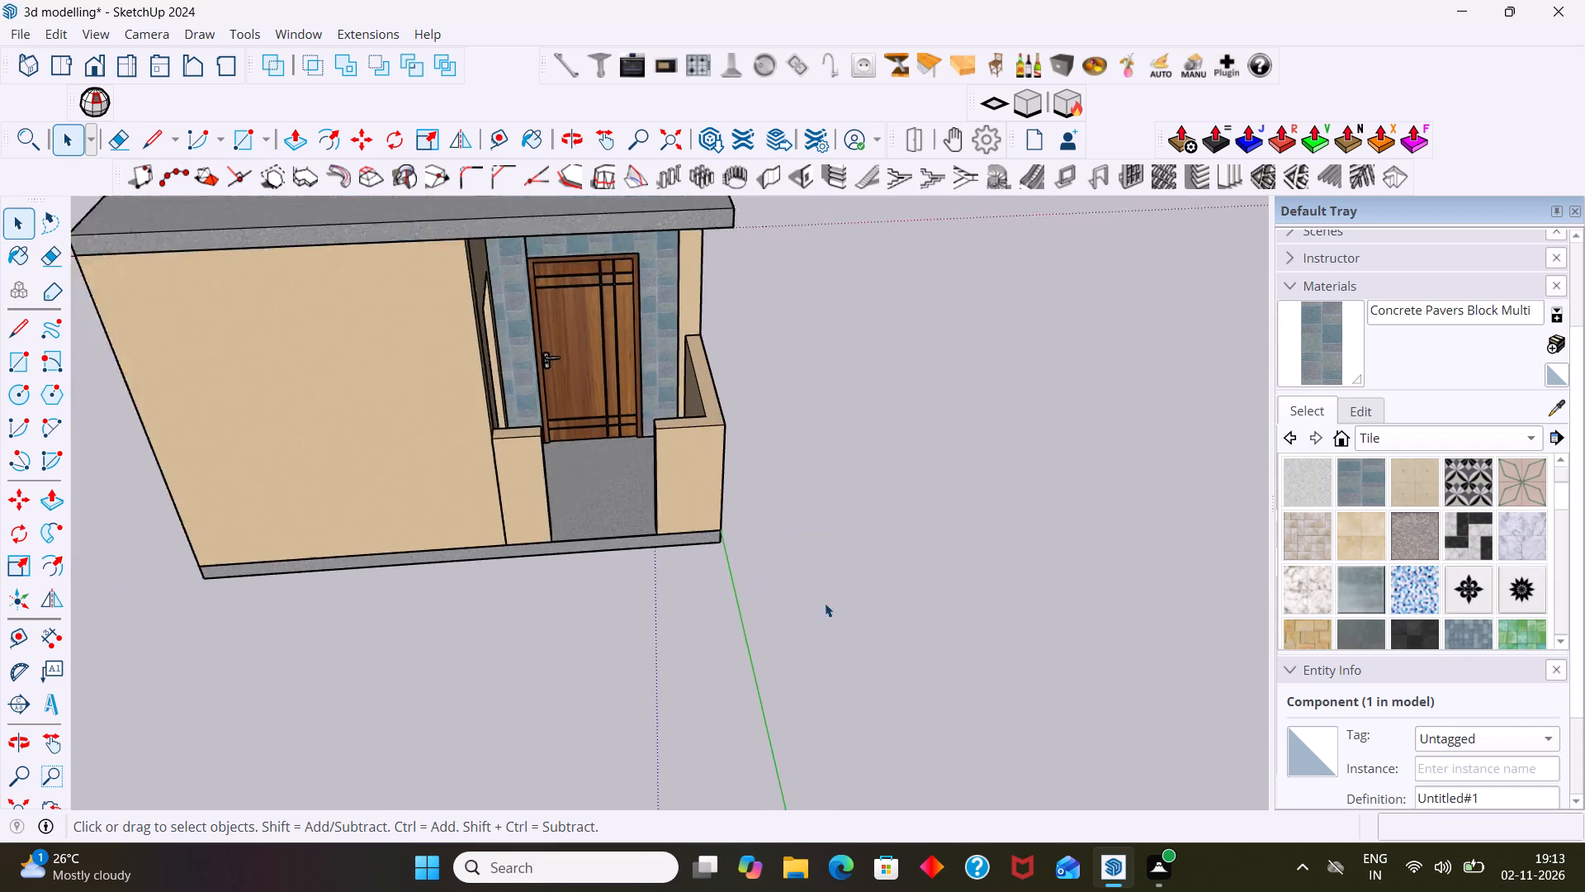
scroll(825, 603, down, 18)
scroll(1218, 660, up, 7)
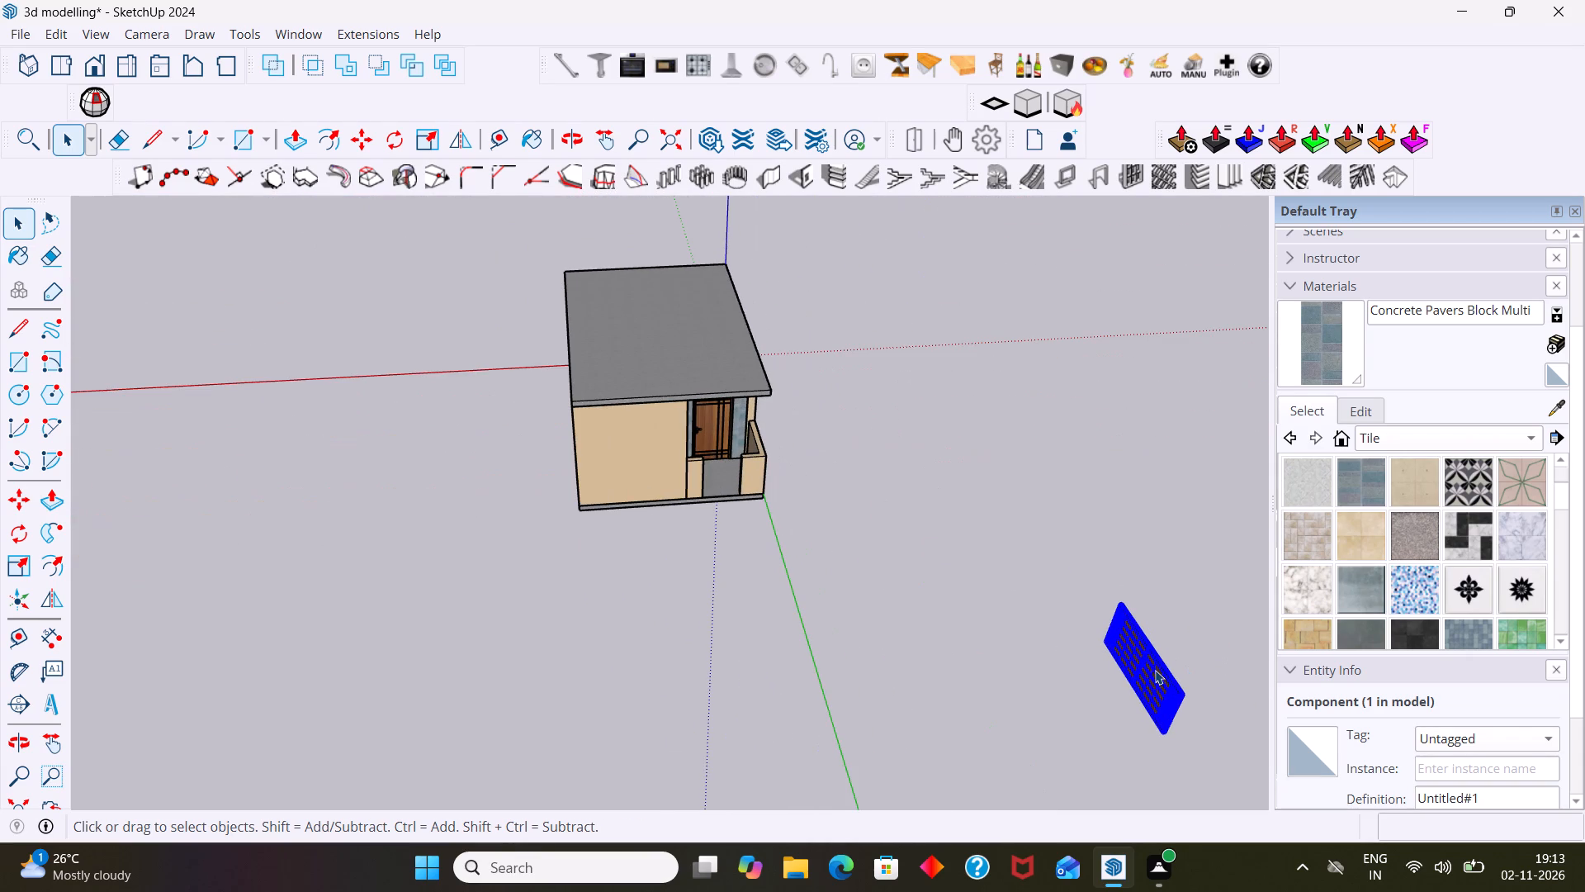
key(ctrl+z)
key(ctrl+z)
key(ctrl+z)
key(ctrl+z)
key(ctrl+z)
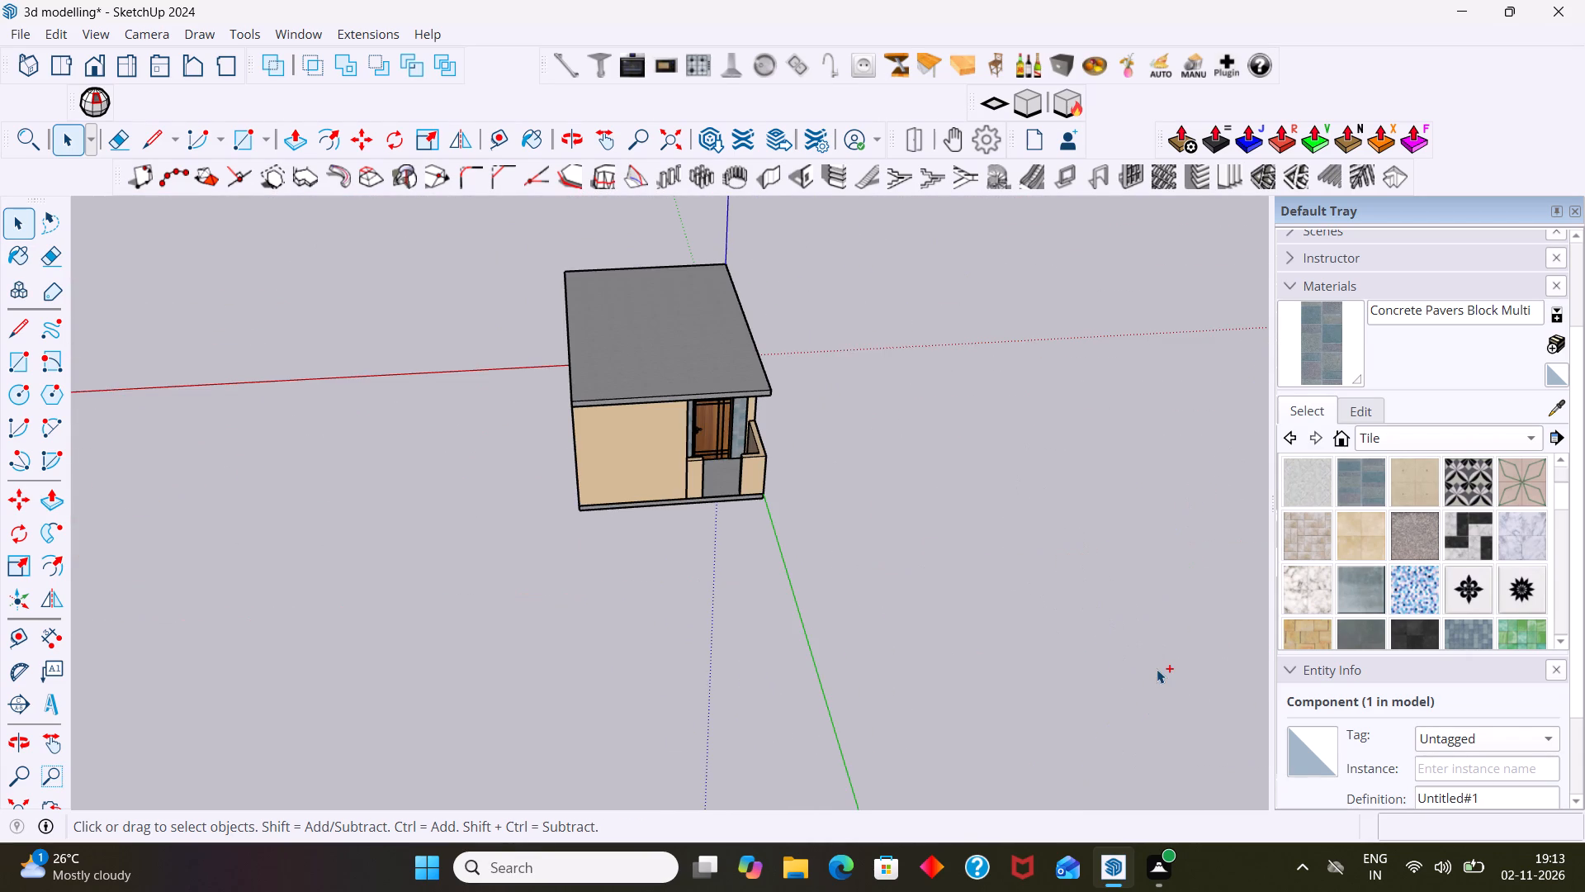
scroll(1152, 668, up, 1)
scroll(1152, 668, down, 5)
key(ctrl+y)
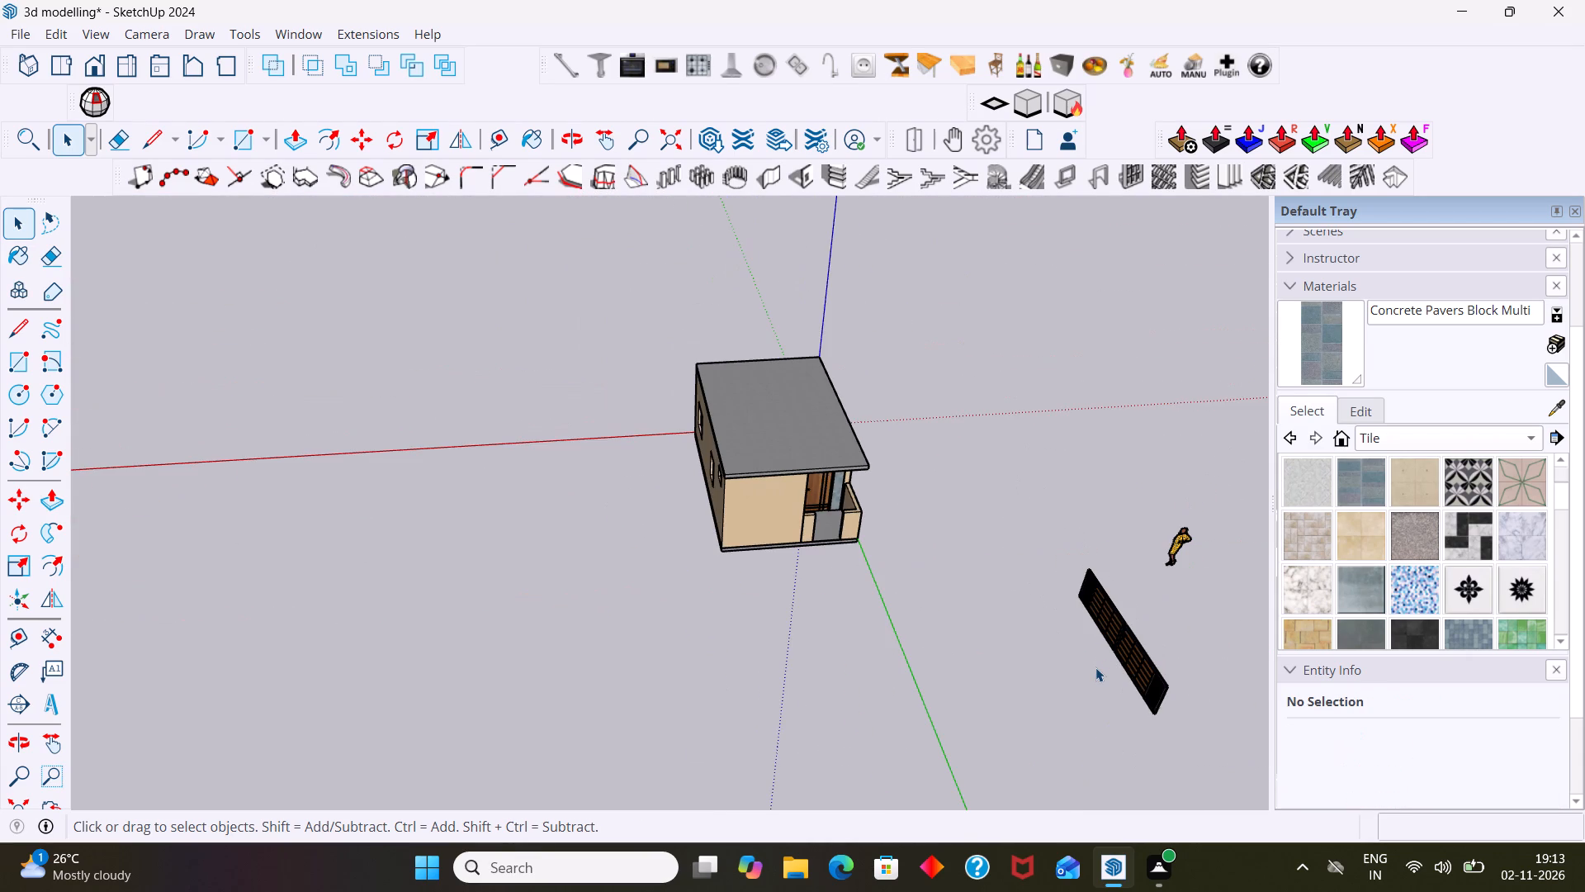
Delete the human figure from inside the imported gate component.
scroll(1113, 663, down, 3)
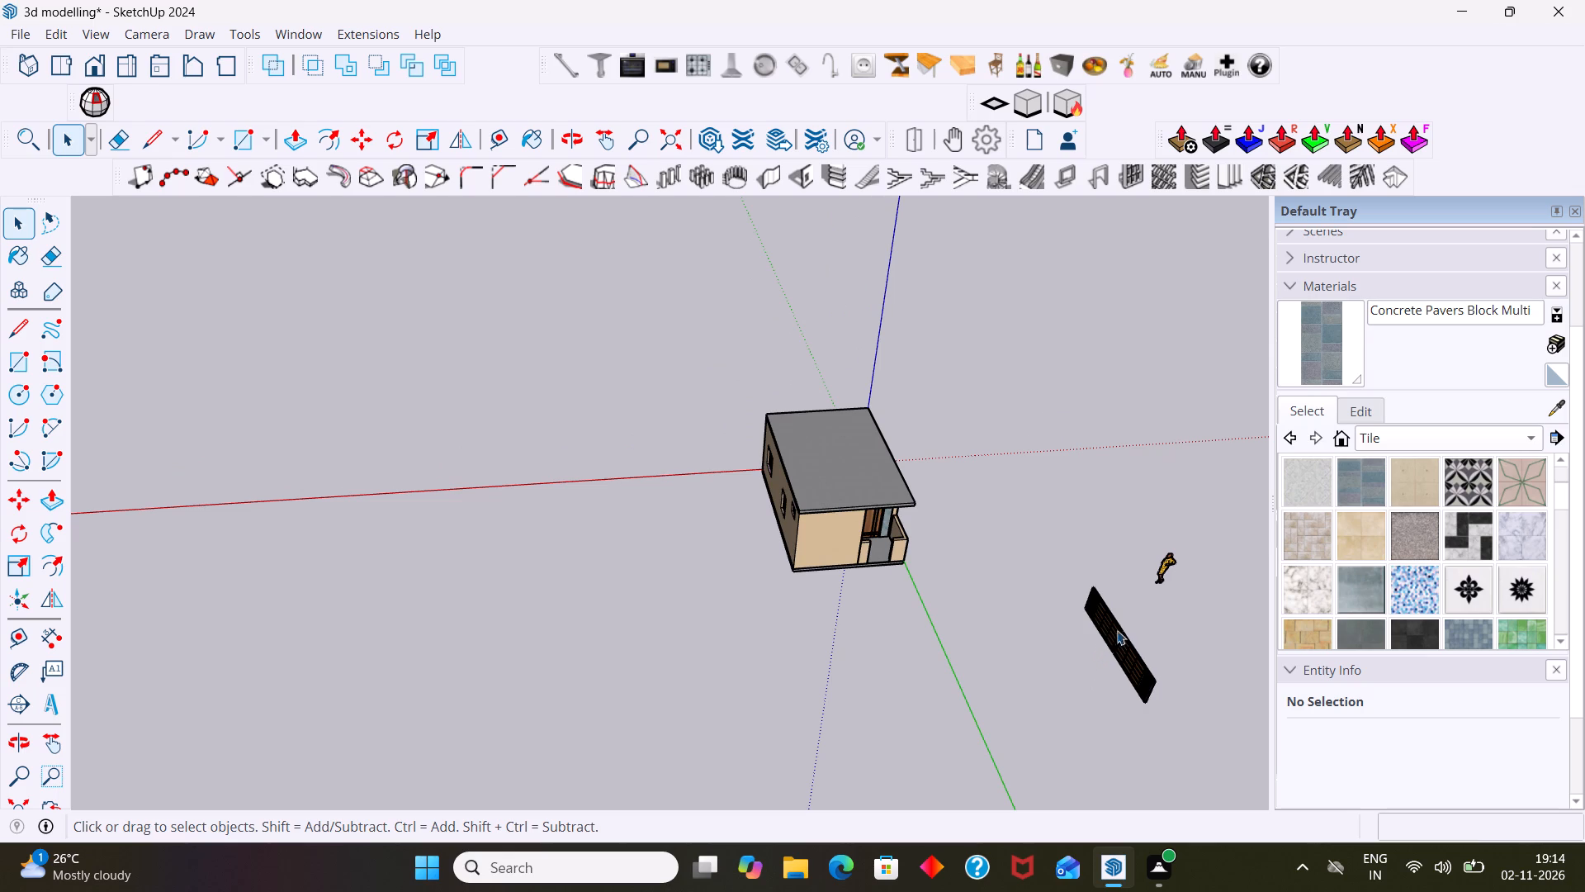
scroll(994, 630, up, 5)
shift+middle_drag(1039, 633, 586, 474)
scroll(755, 460, up, 3)
click(777, 343)
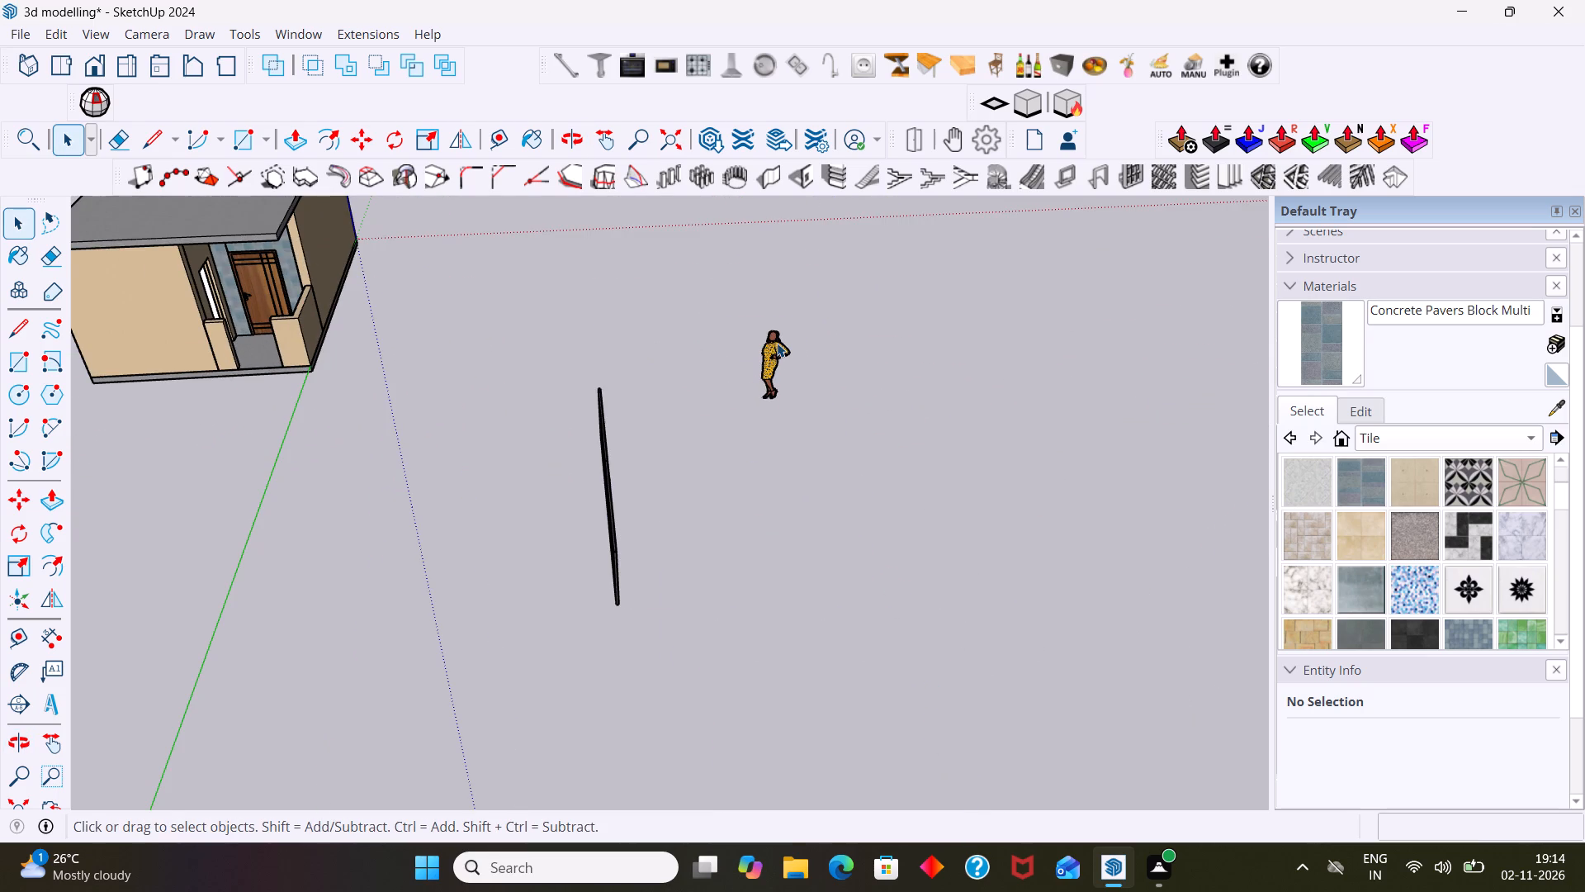
triple_click(776, 353)
key(Delete)
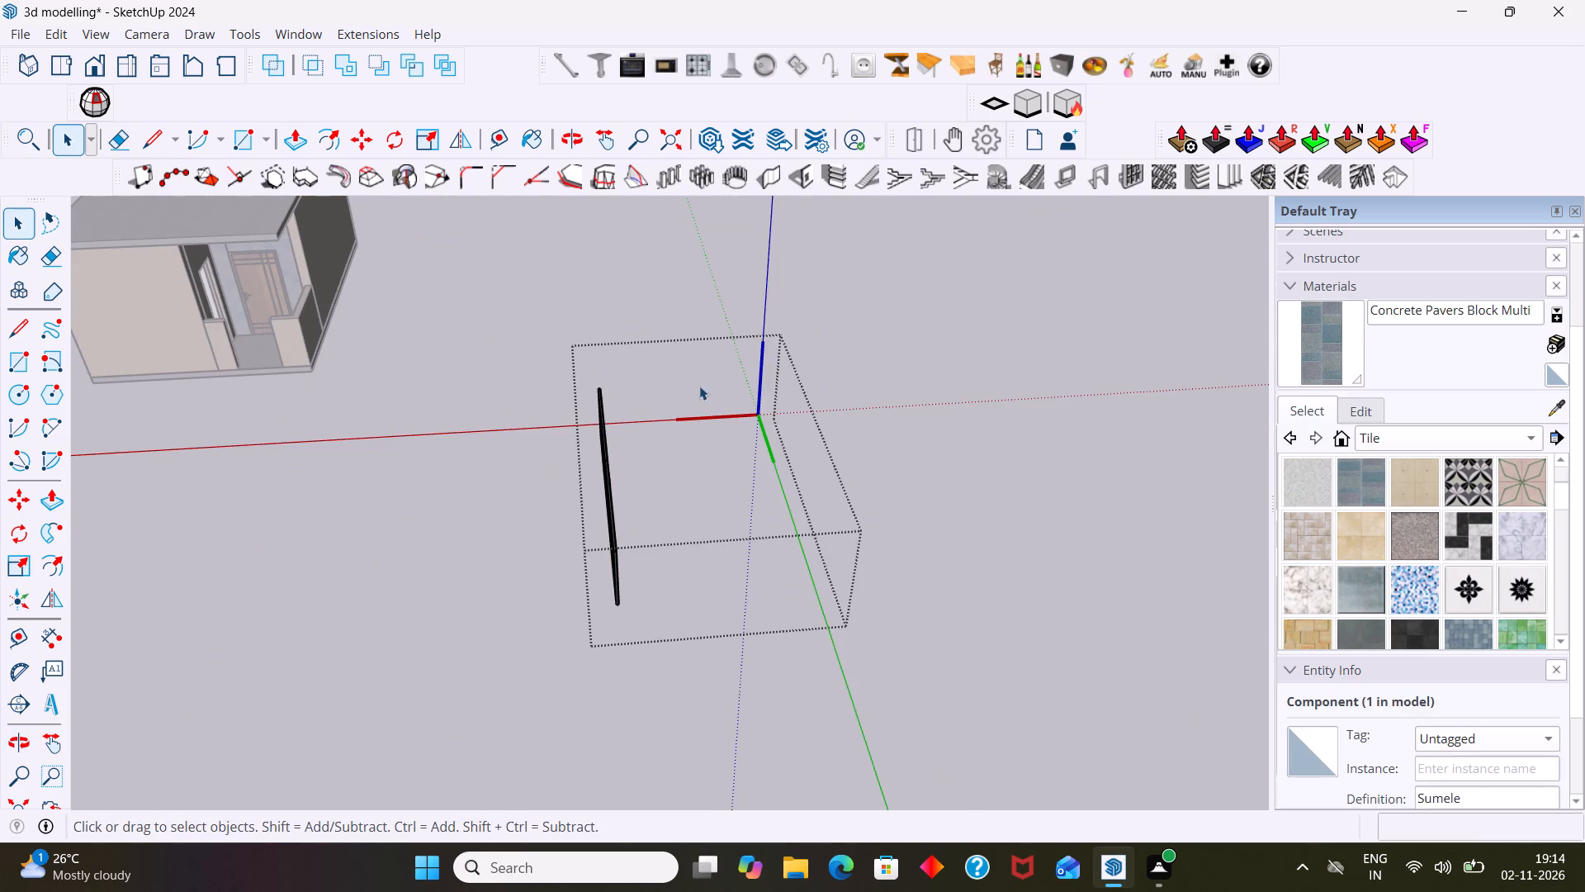
Inside the component, rotate the gate group about 90.7° around the vertical axis through its bottom corner, aligning it with the red axis.
scroll(682, 399, down, 2)
scroll(612, 459, up, 2)
middle_drag(629, 459, 693, 459)
scroll(684, 462, up, 4)
click(670, 467)
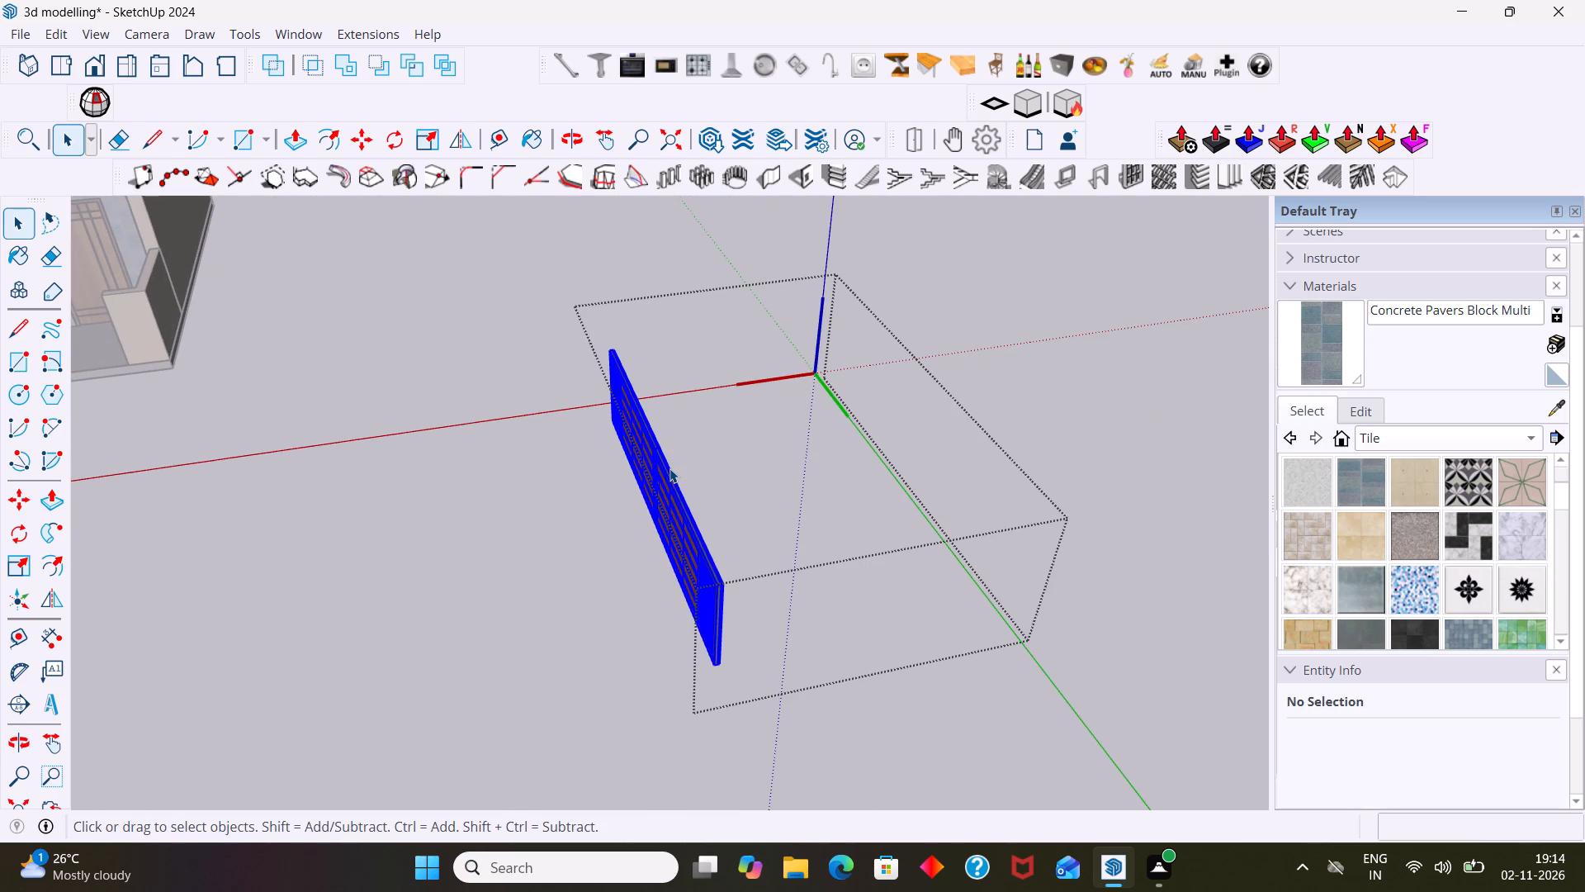
key(q)
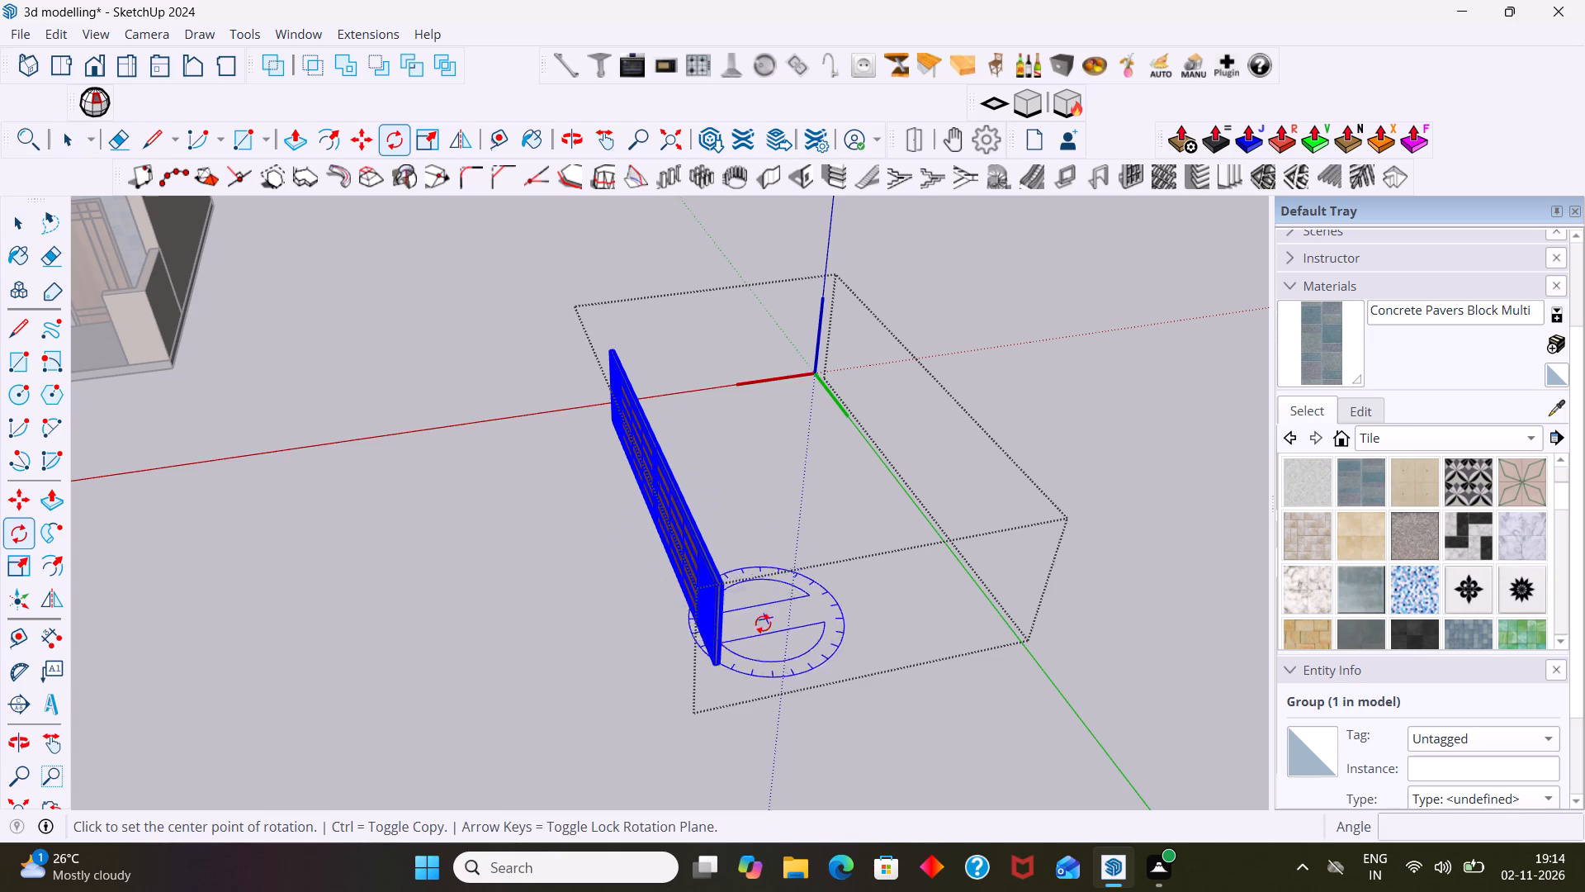
scroll(706, 657, up, 3)
key(Down)
key(Up)
key(Up)
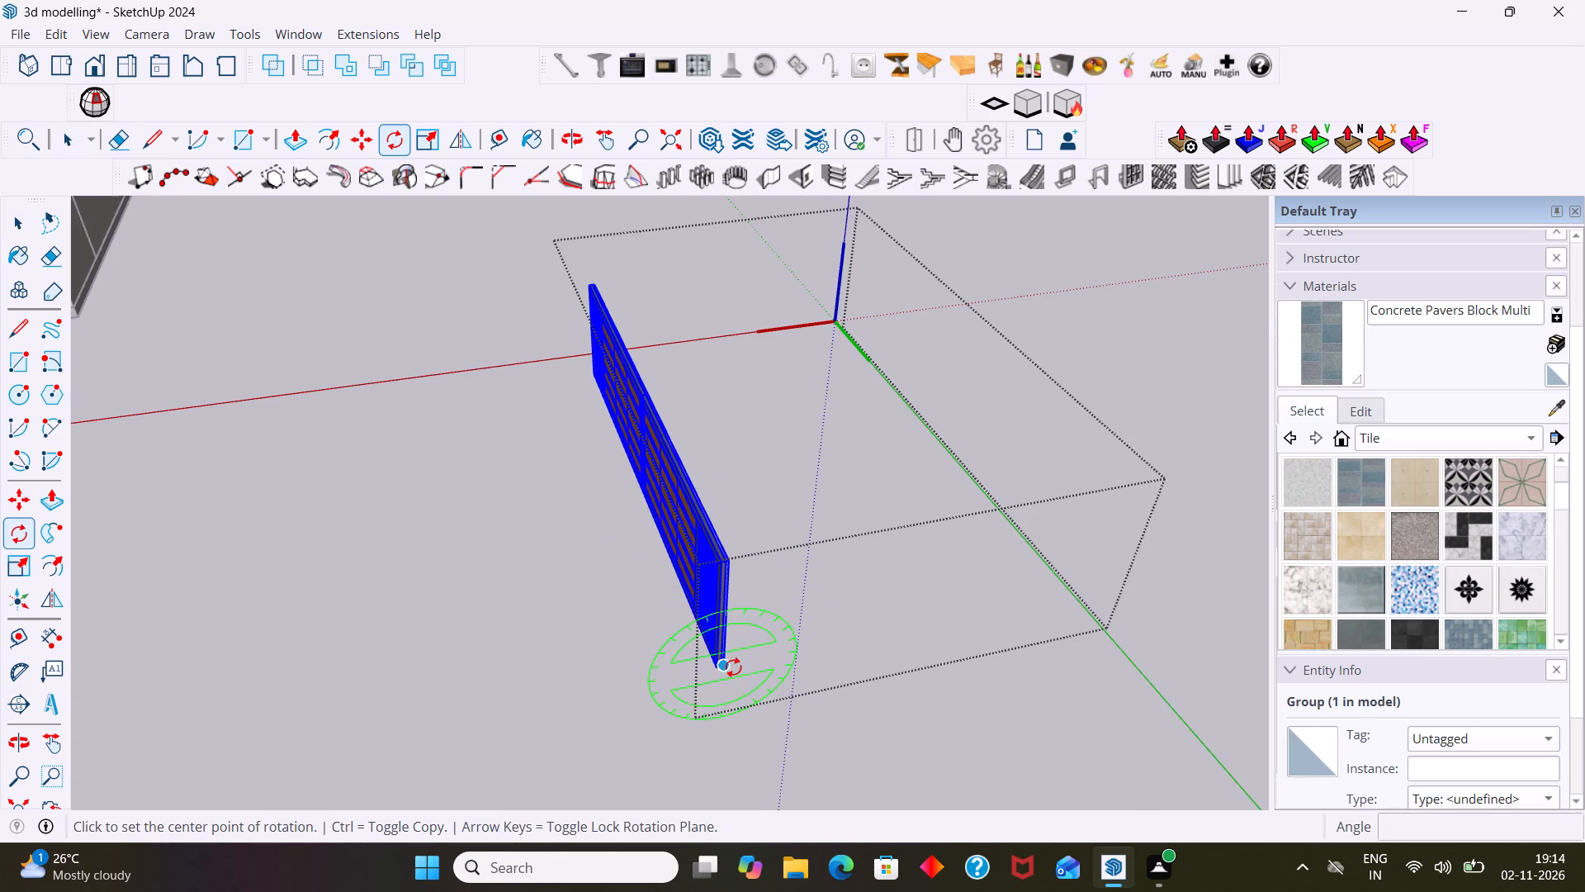
key(Up)
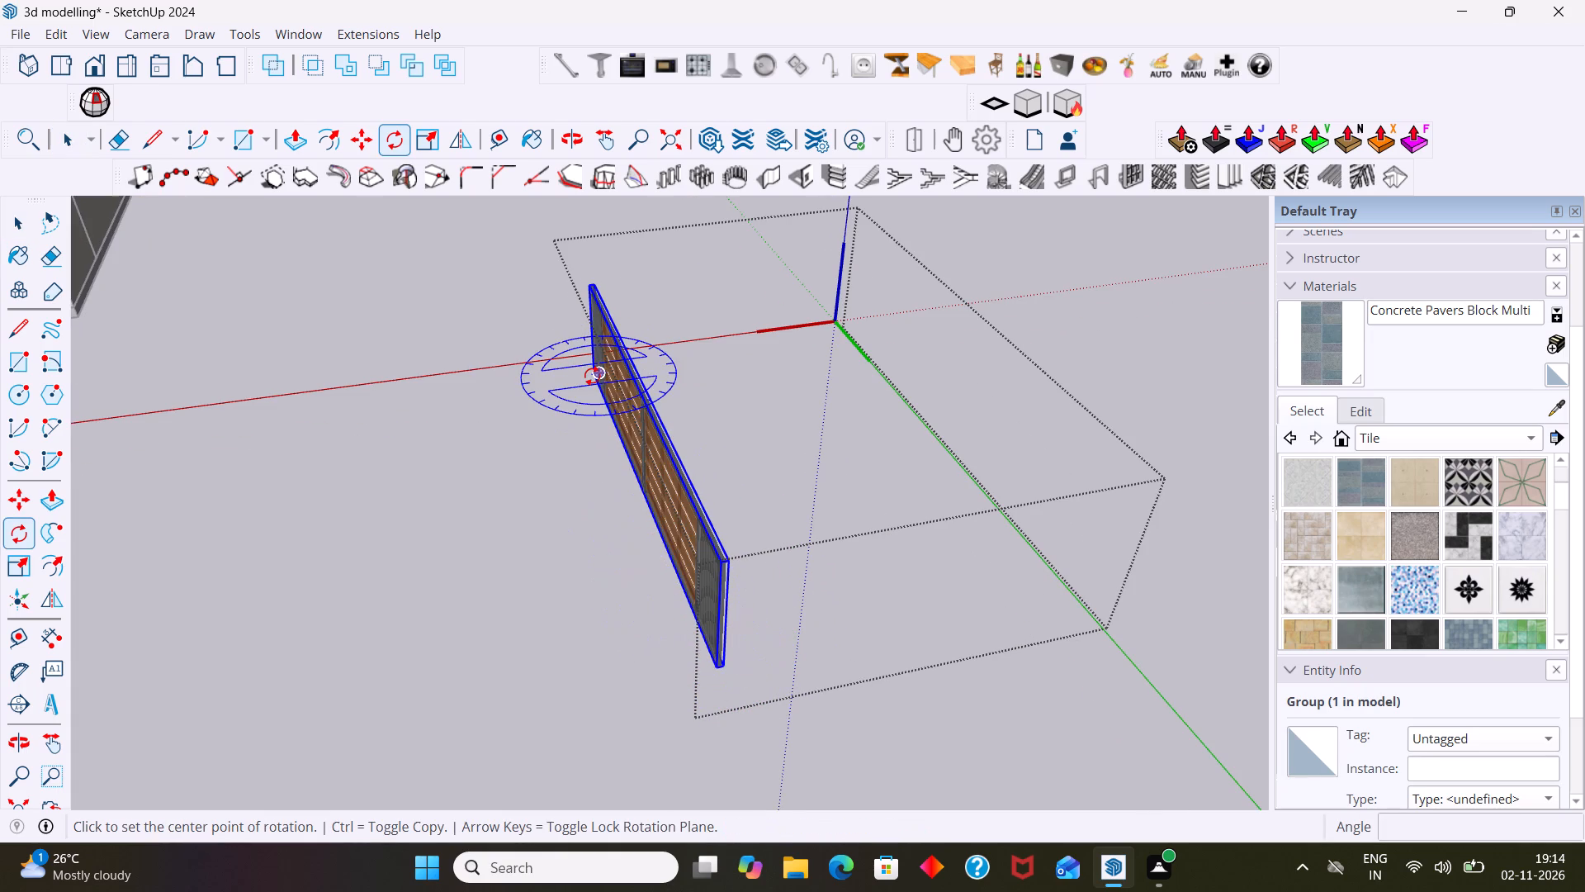
click(592, 376)
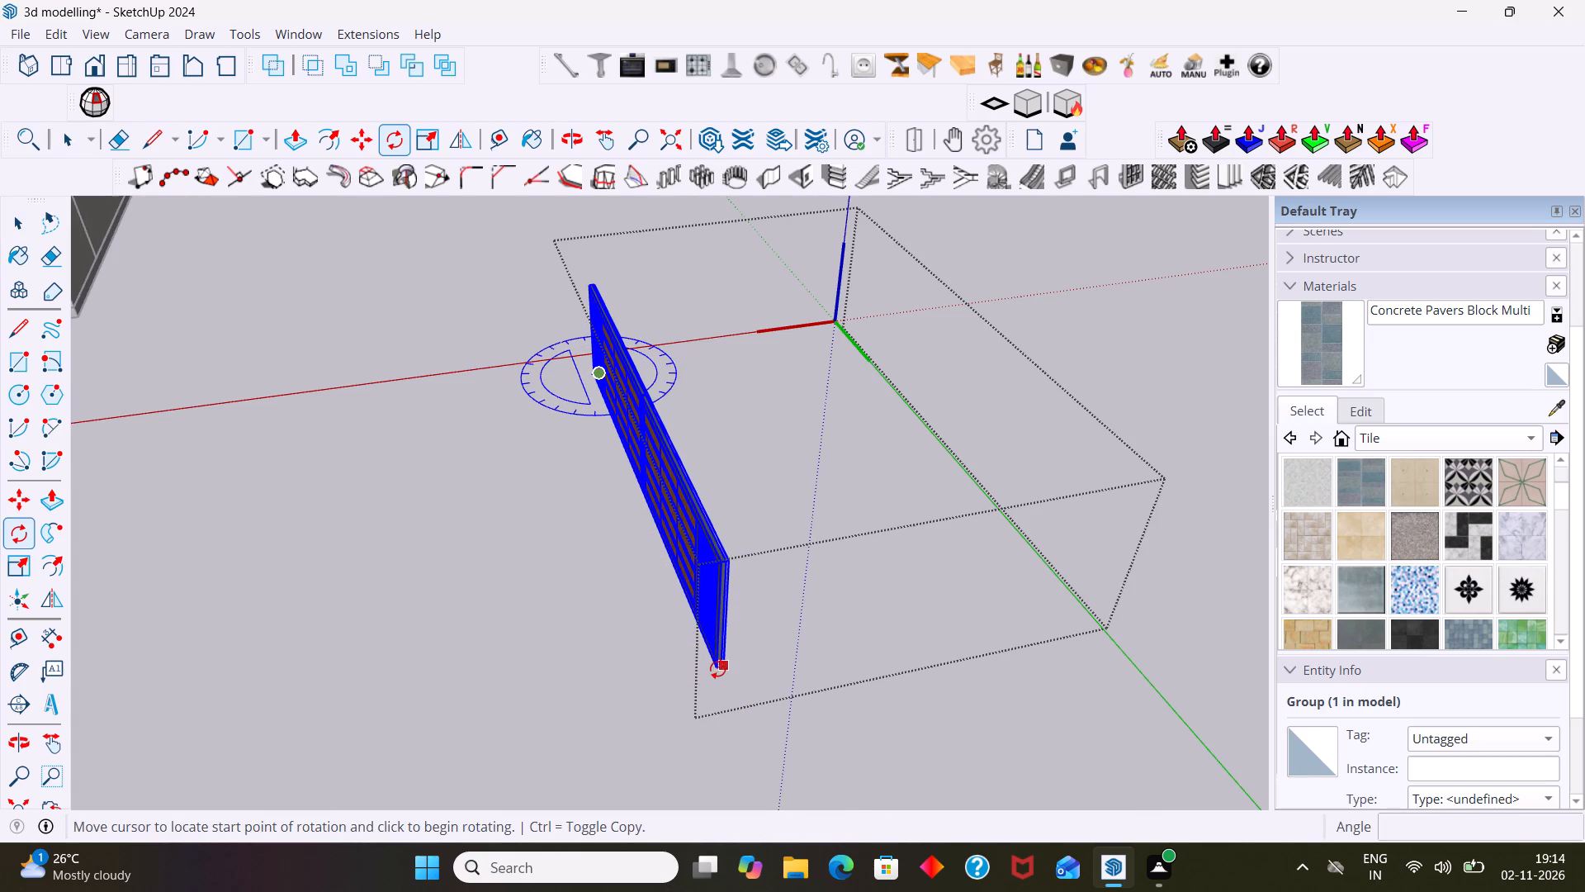
click(719, 669)
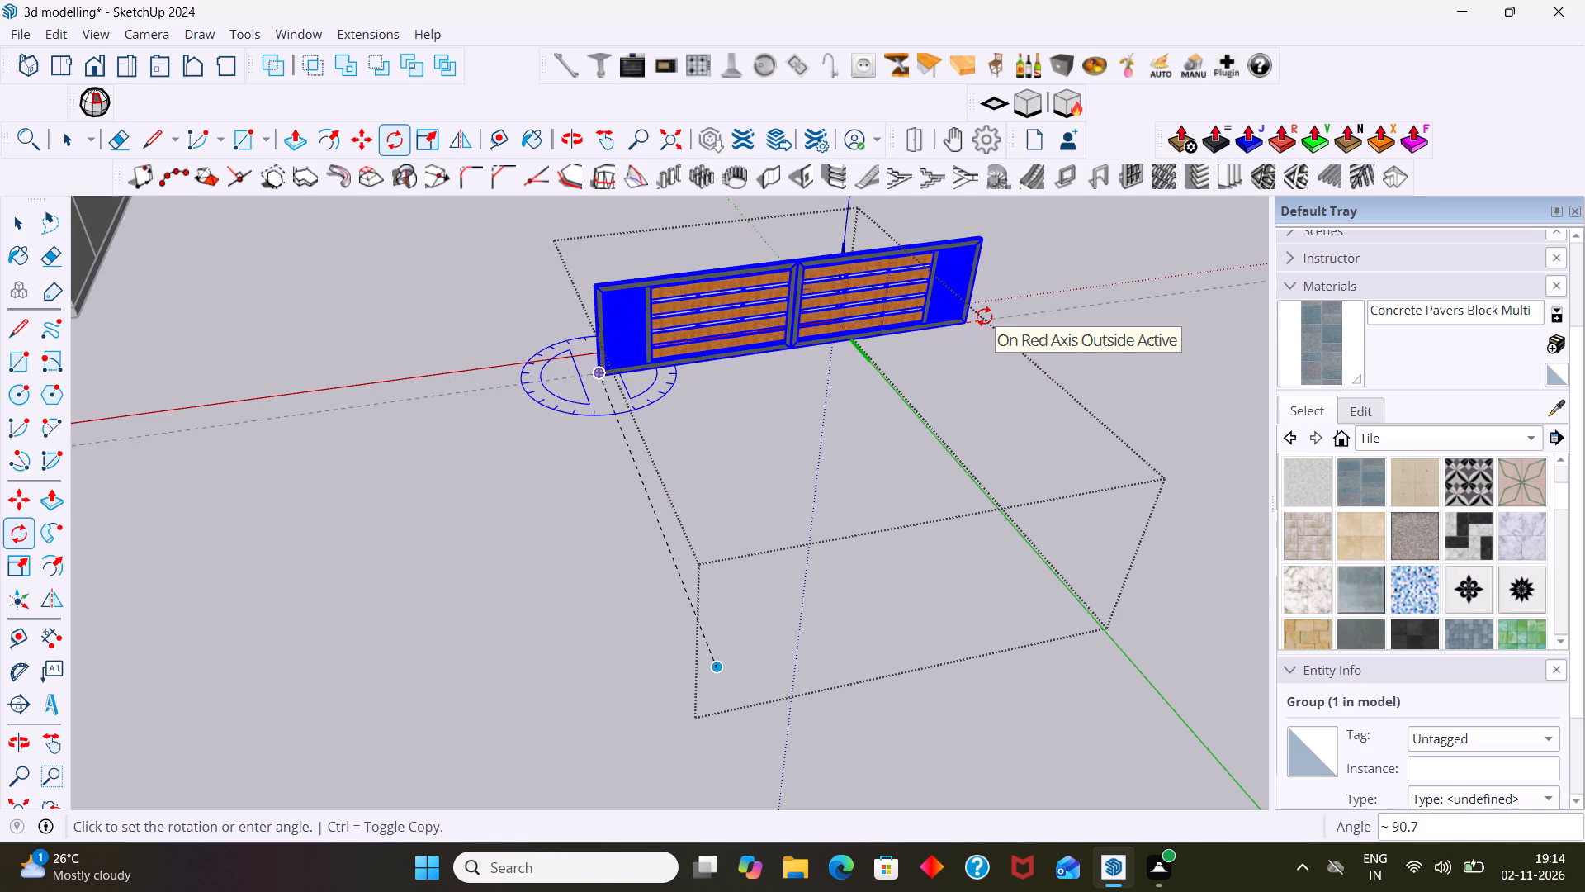
click(984, 316)
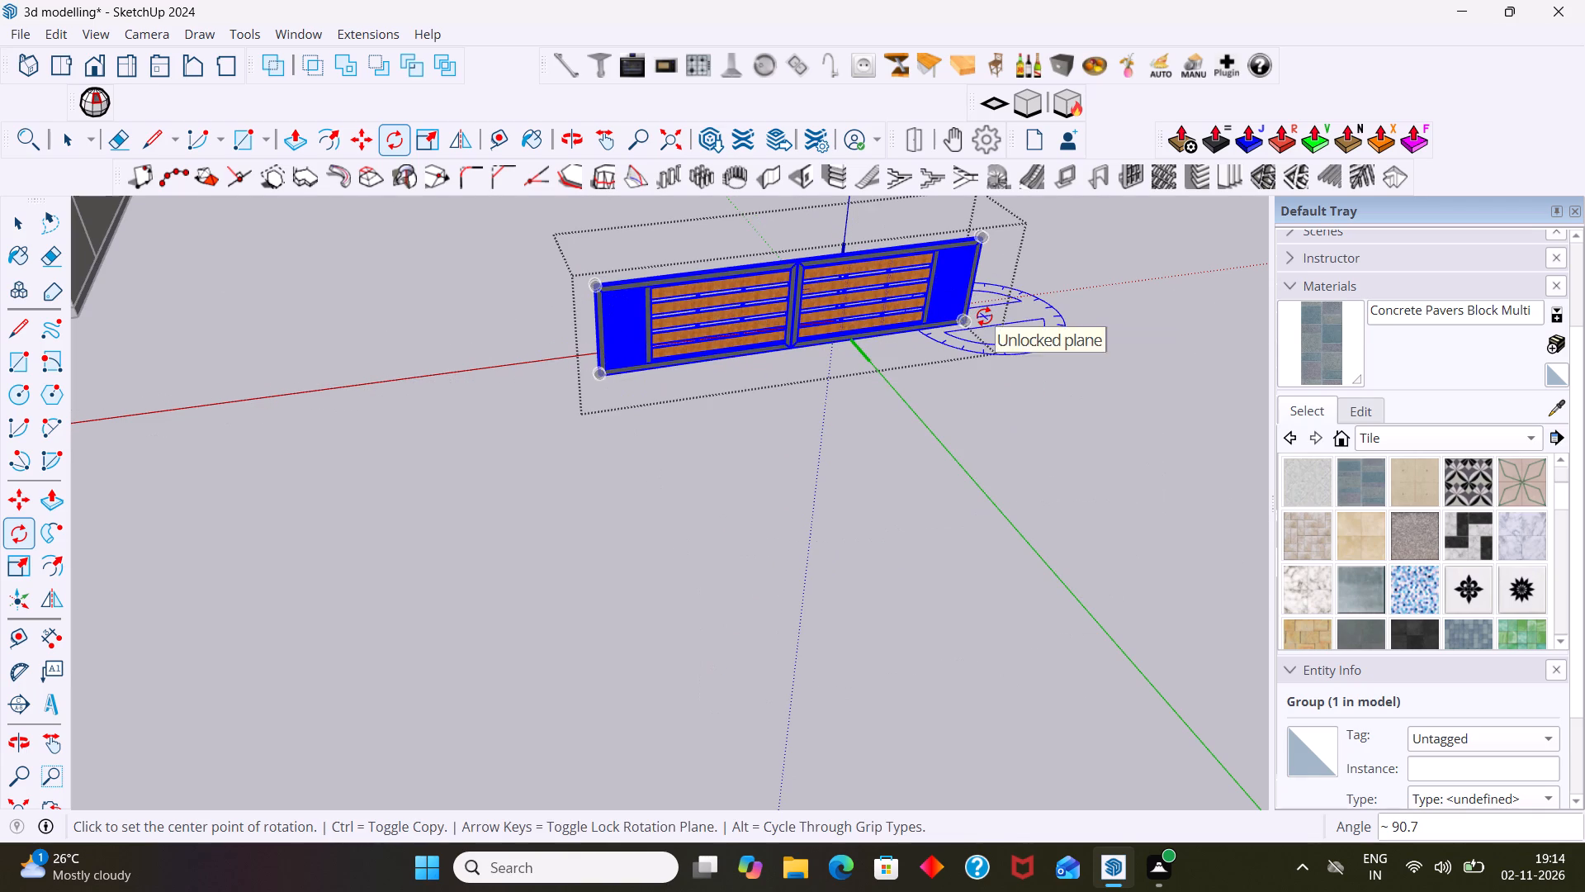
key(space)
click(1017, 325)
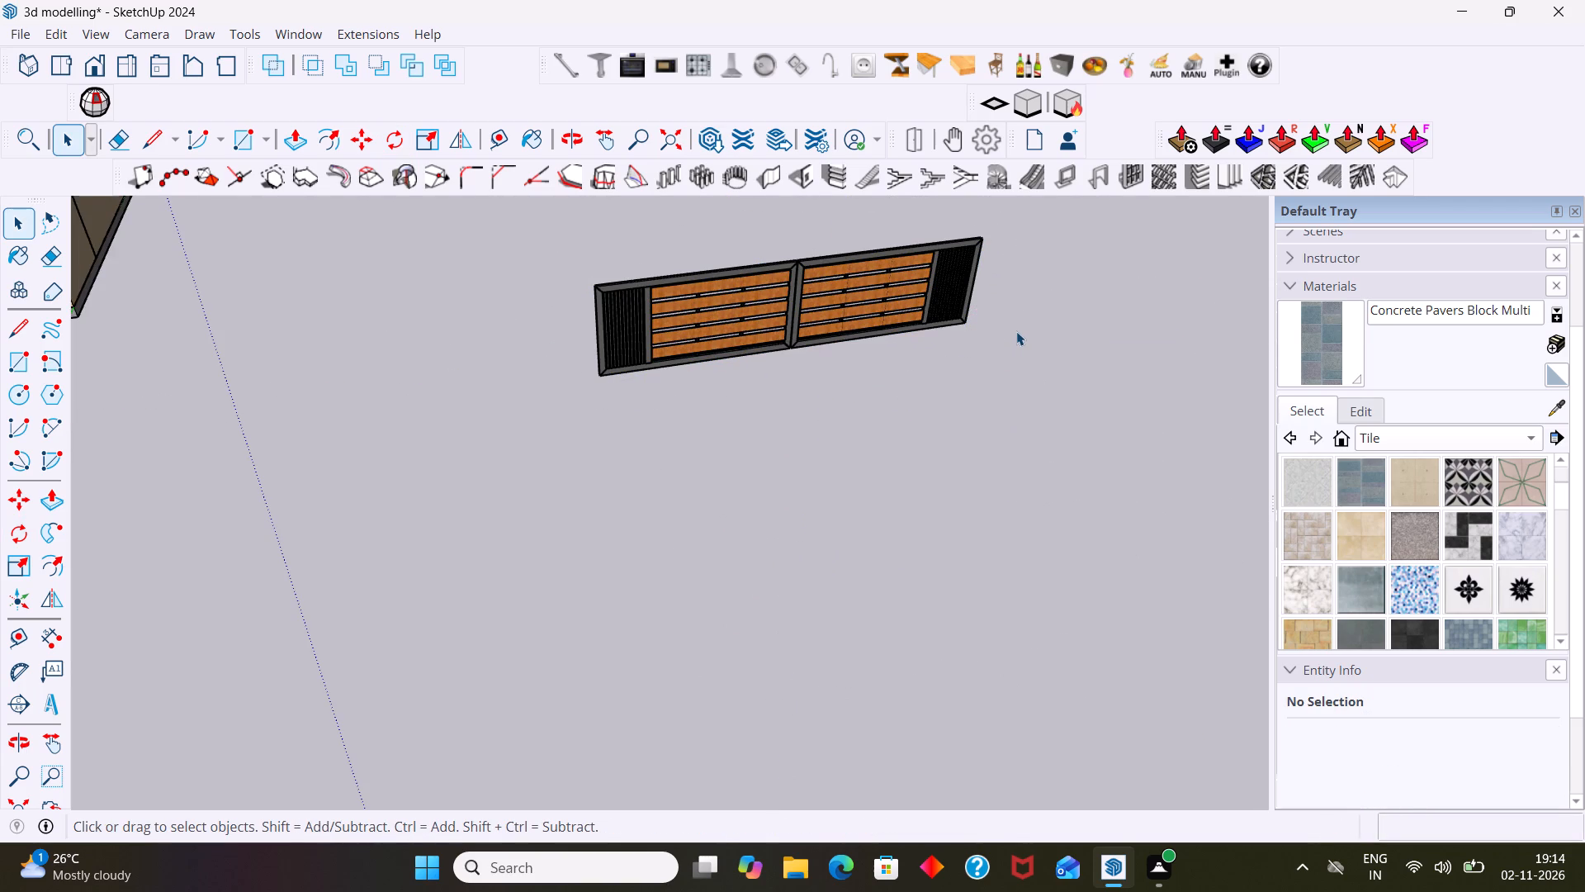
Scale the wooden-slat gate along the red axis to roughly half its width, keeping its height.
scroll(1034, 326, down, 11)
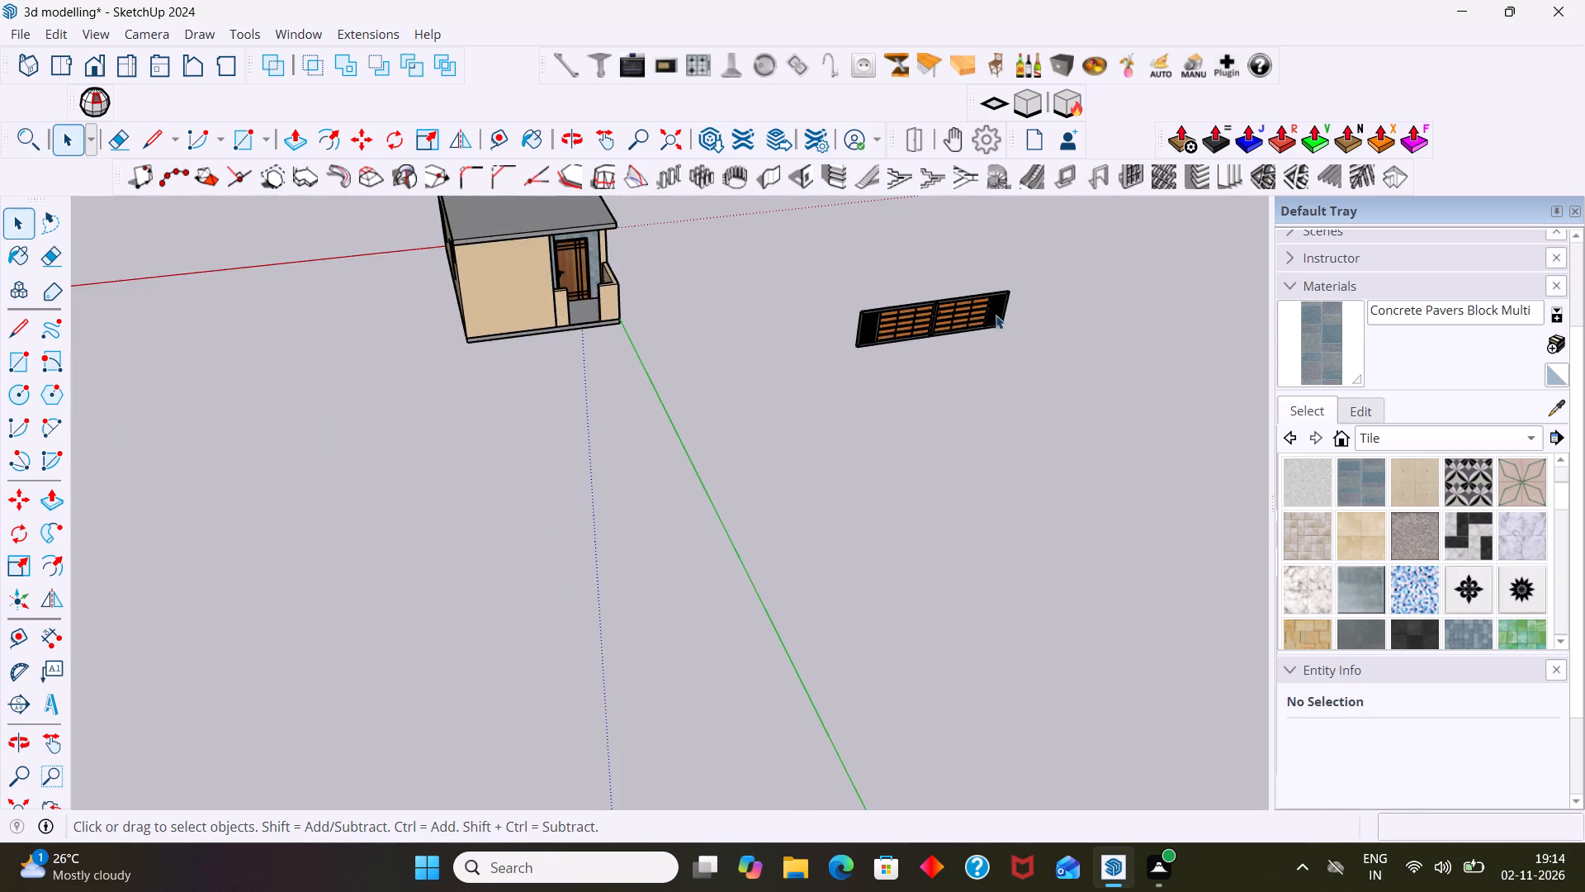
scroll(993, 314, up, 3)
click(945, 296)
scroll(933, 329, up, 4)
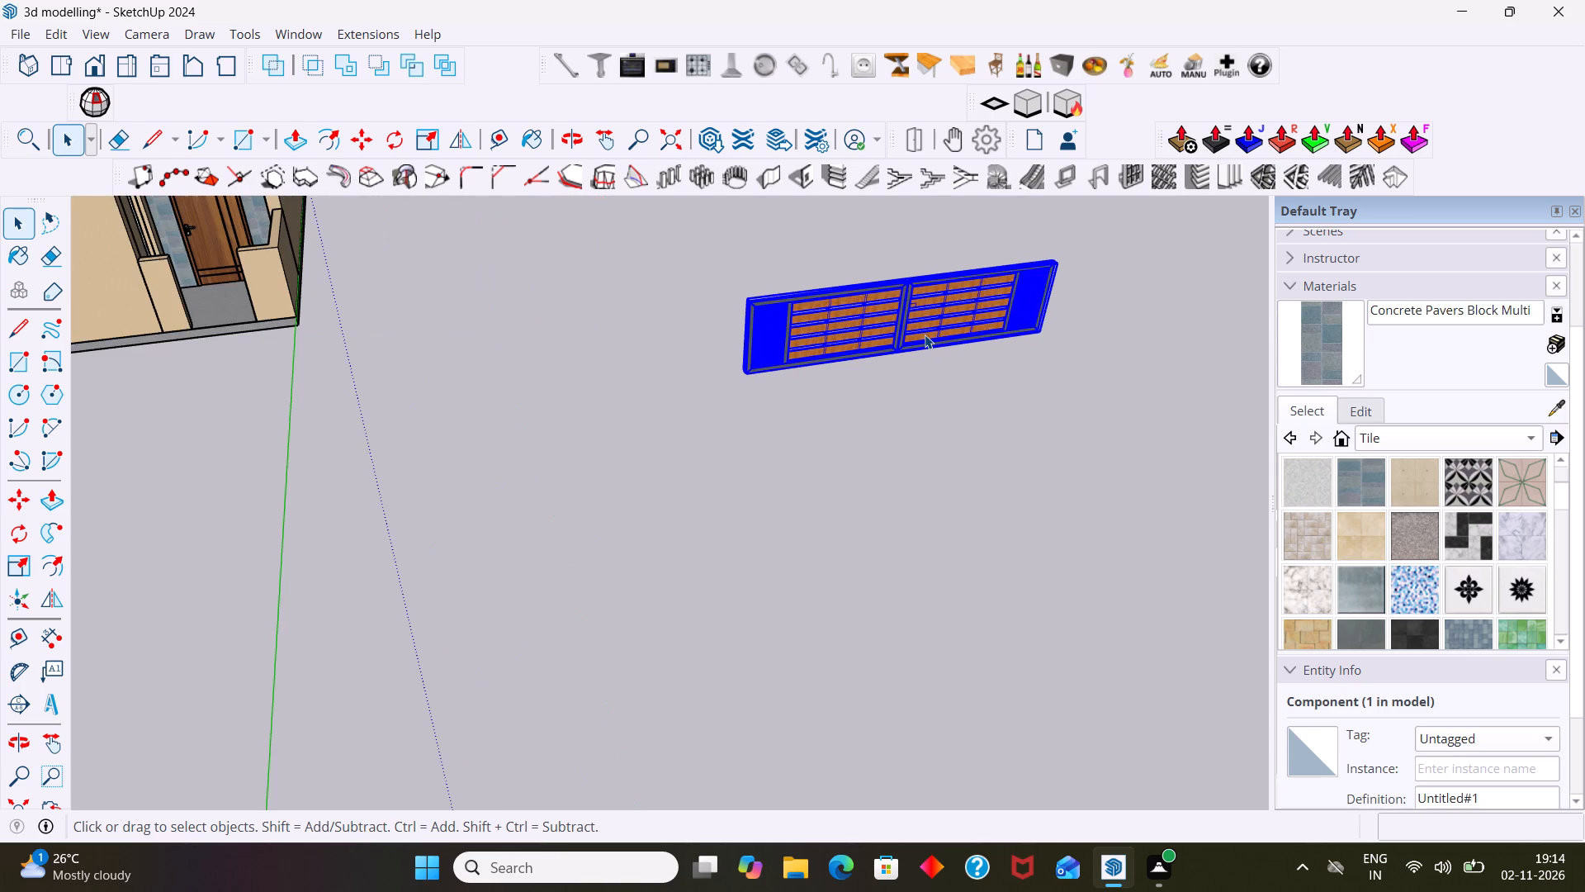
key(s)
scroll(740, 348, up, 13)
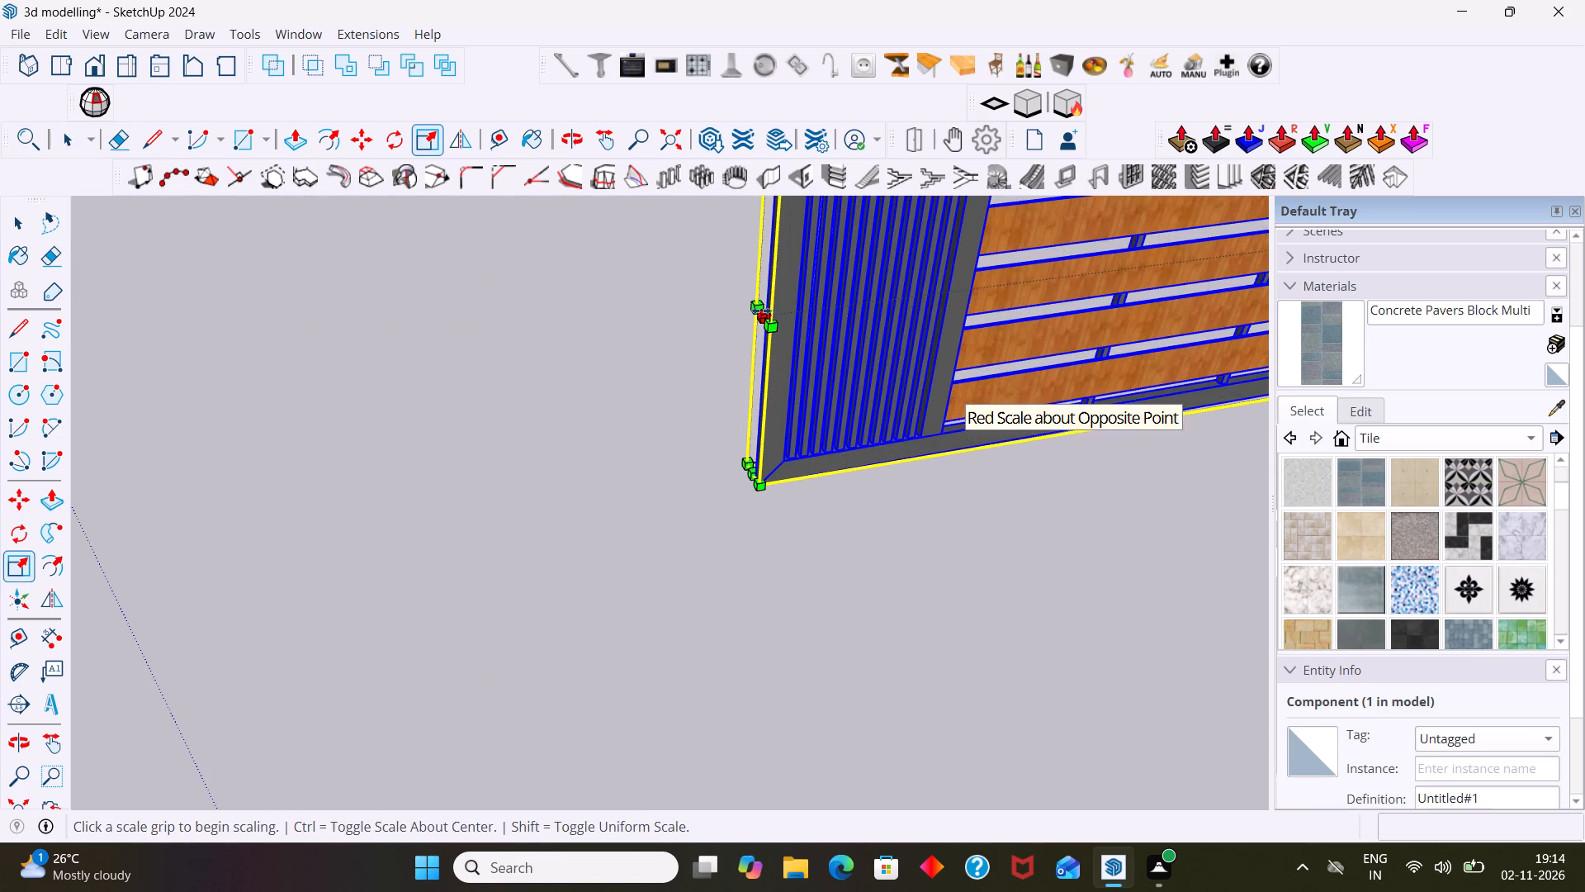
click(761, 311)
scroll(892, 311, down, 8)
shift+middle_drag(921, 331, 534, 333)
scroll(570, 336, down, 3)
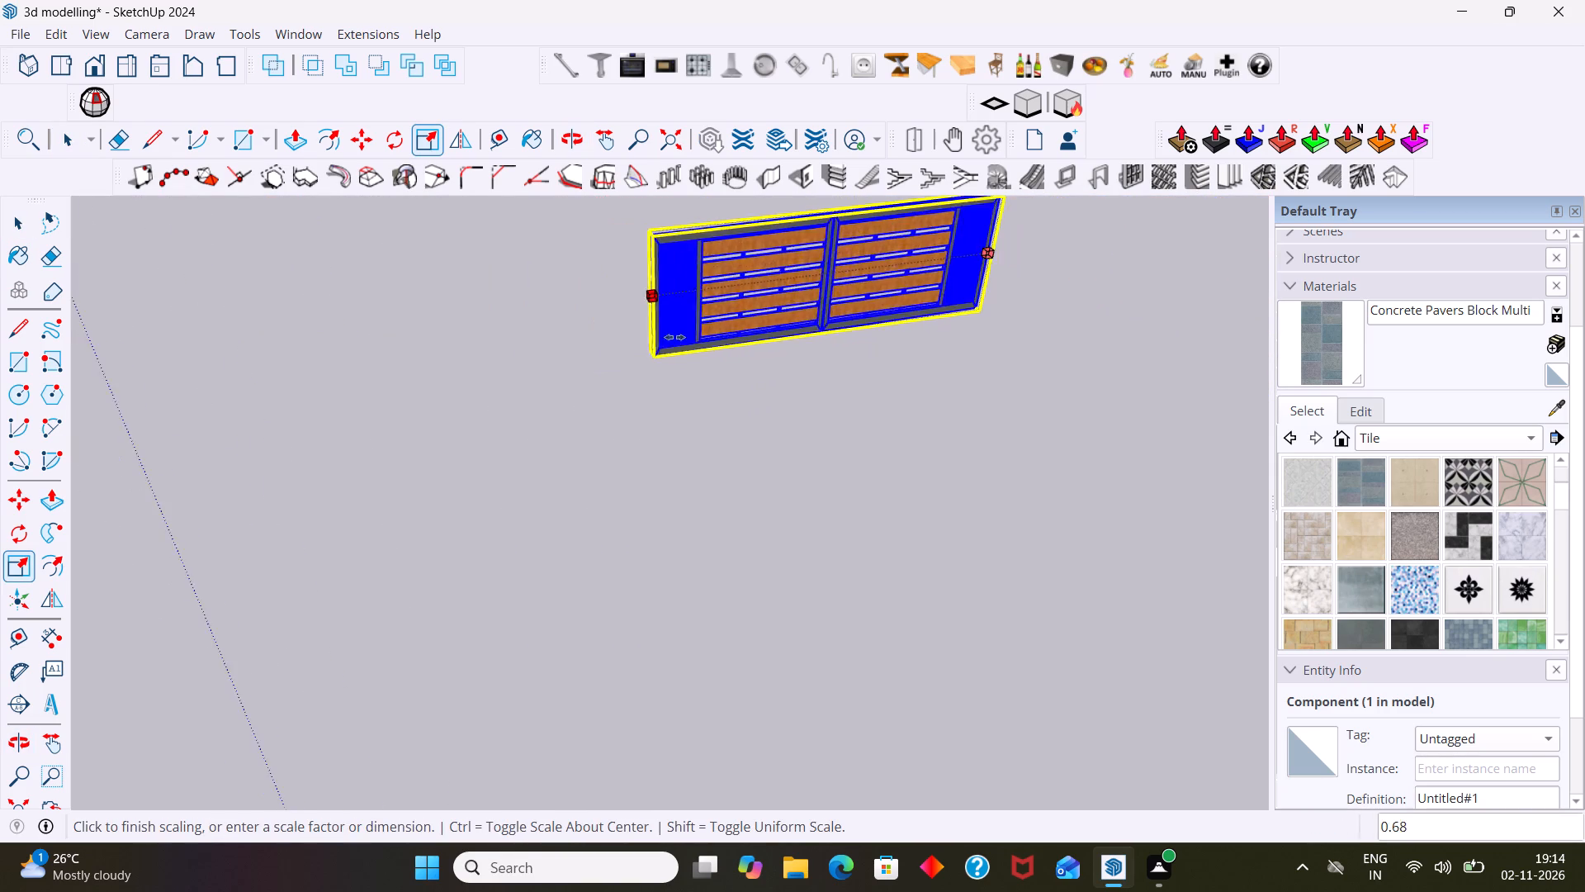
scroll(674, 337, down, 1)
click(745, 329)
scroll(792, 329, down, 2)
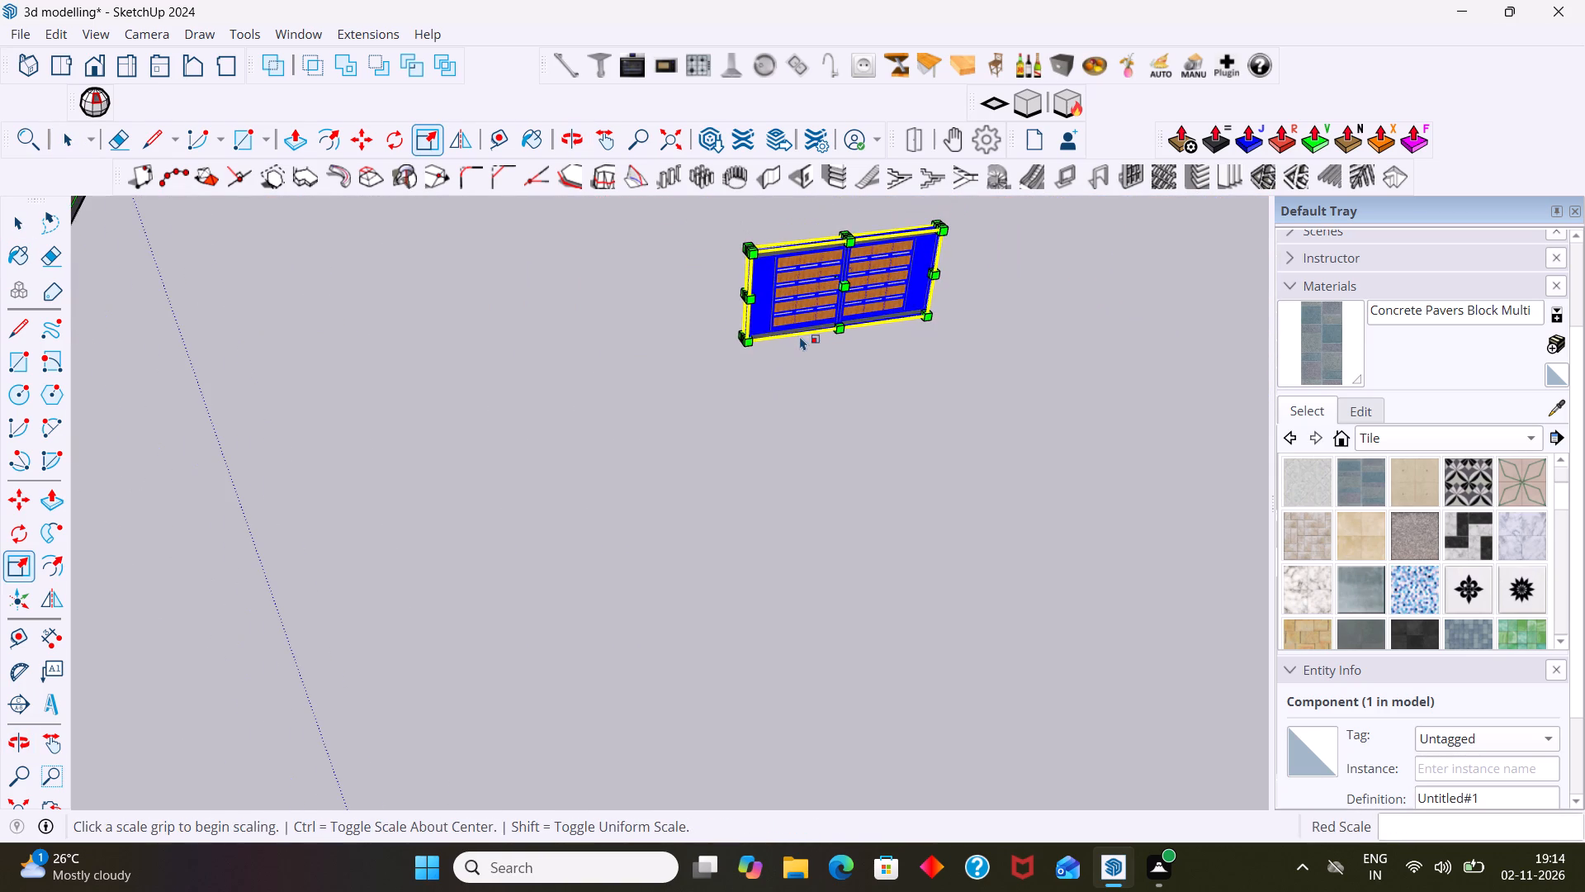
key(space)
click(901, 354)
Move the wooden-slat gate about 37' 4 3/8" by its bottom corner to the midpoint of the porch entrance pillar's base edge.
click(834, 310)
key(m)
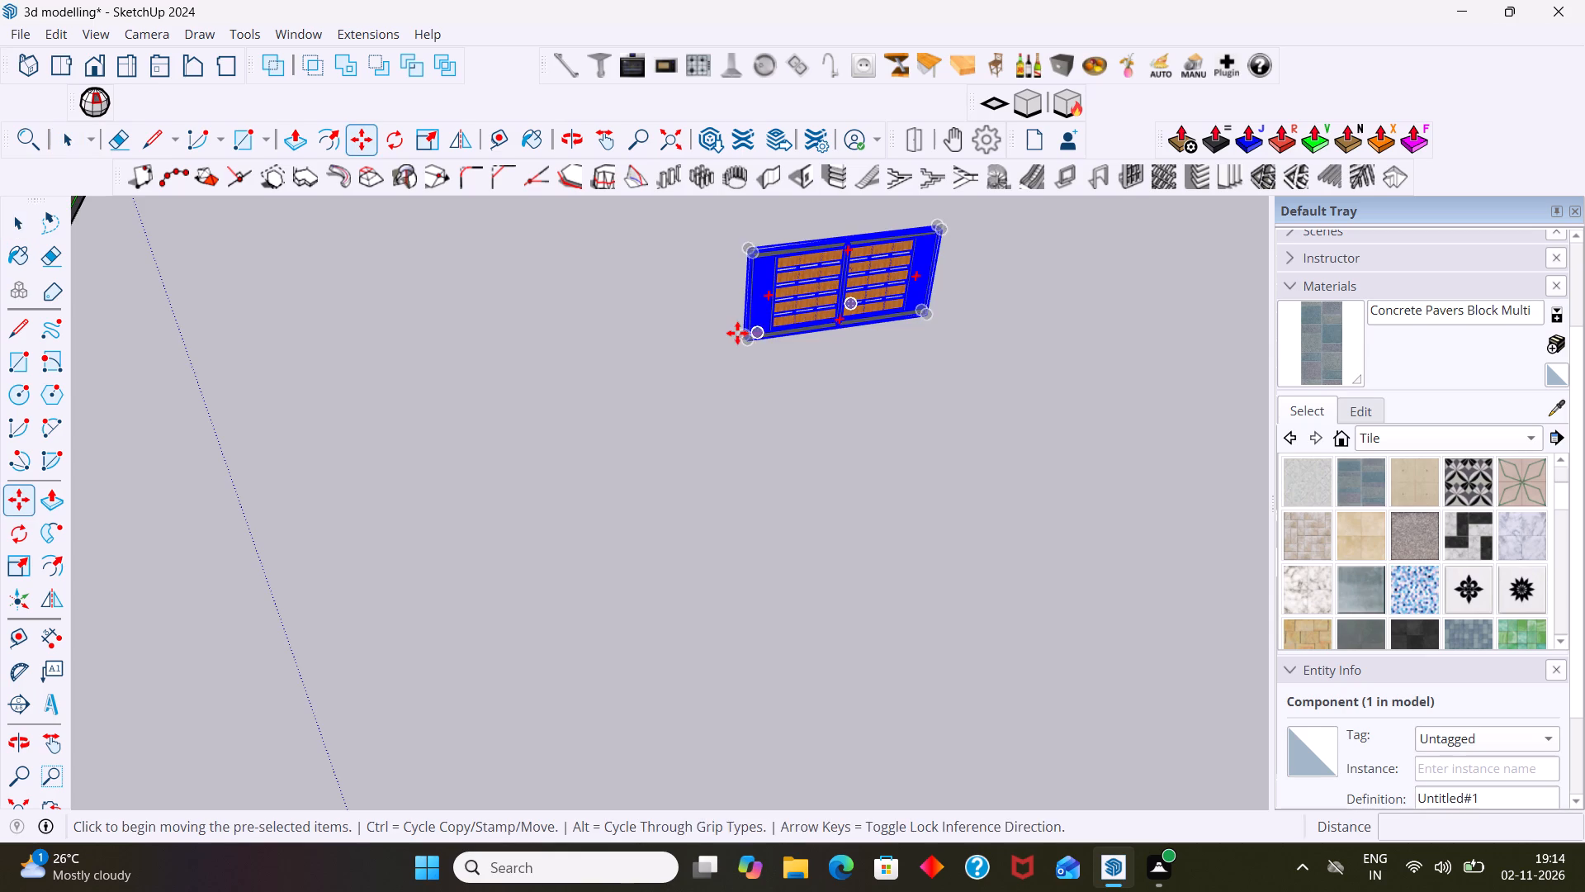
scroll(734, 333, up, 7)
middle_drag(761, 362, 762, 477)
scroll(756, 417, up, 20)
scroll(756, 417, up, 1)
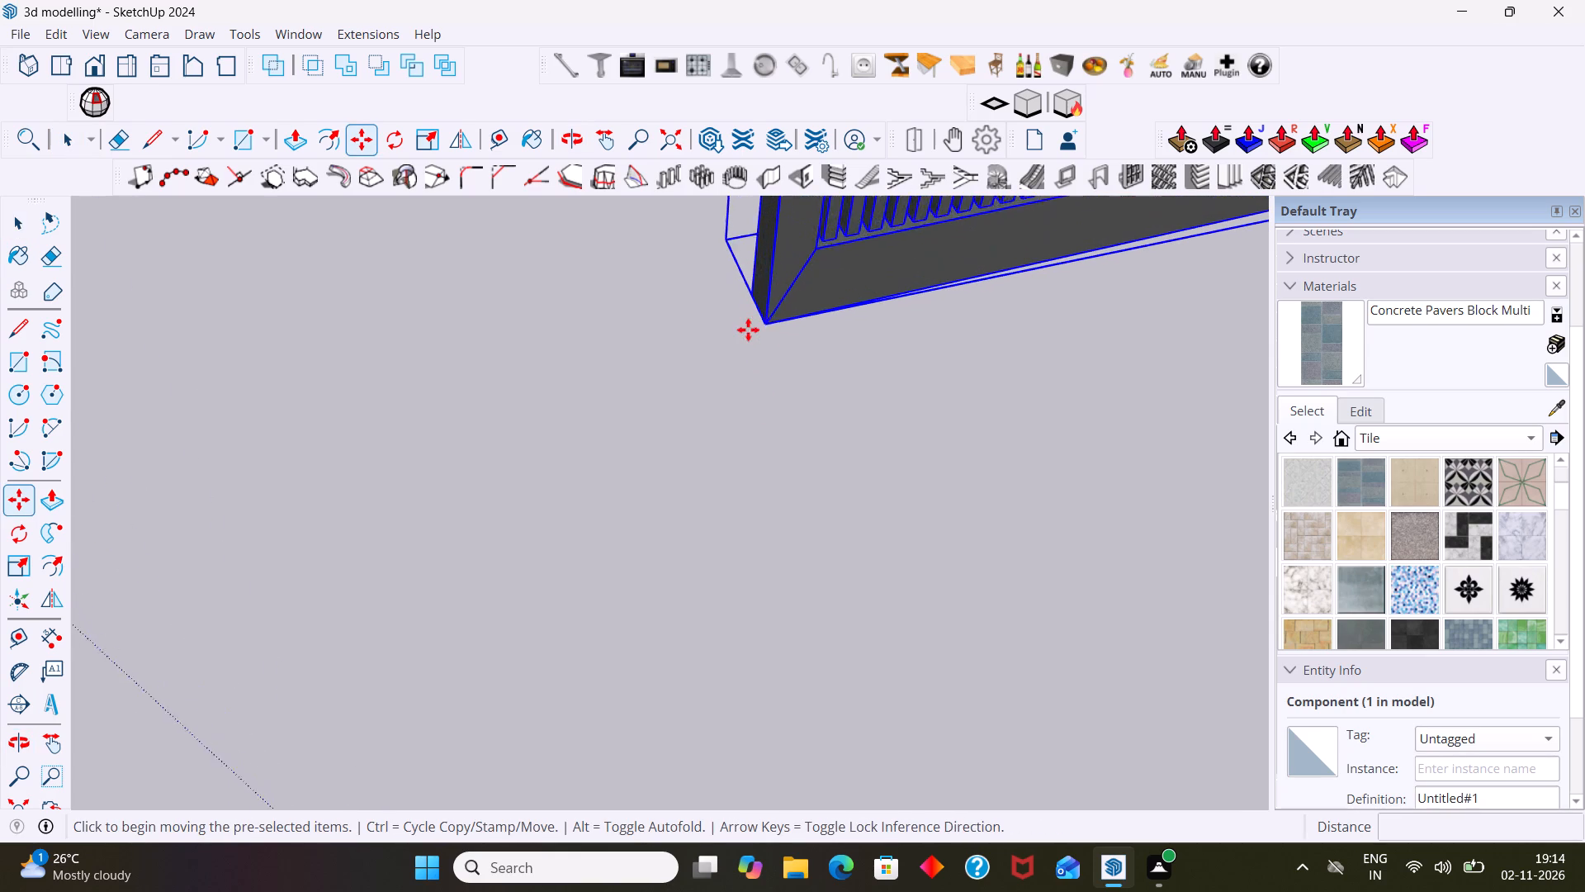
scroll(748, 330, up, 6)
click(765, 283)
scroll(618, 303, down, 7)
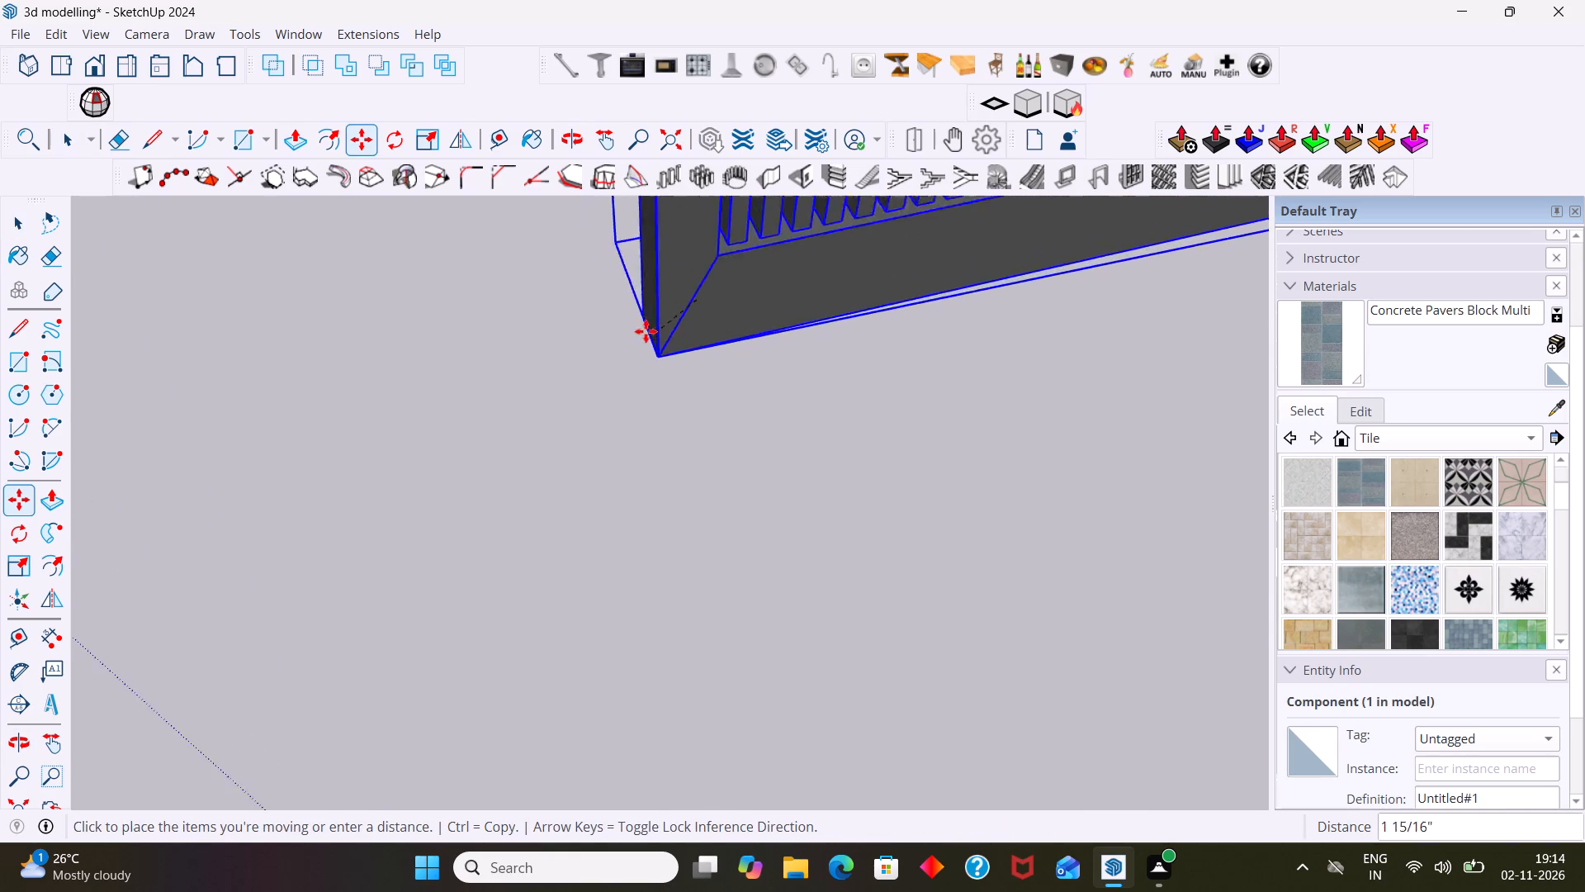
scroll(646, 331, down, 6)
middle_drag(708, 398, 1024, 546)
scroll(879, 501, down, 20)
scroll(879, 501, down, 11)
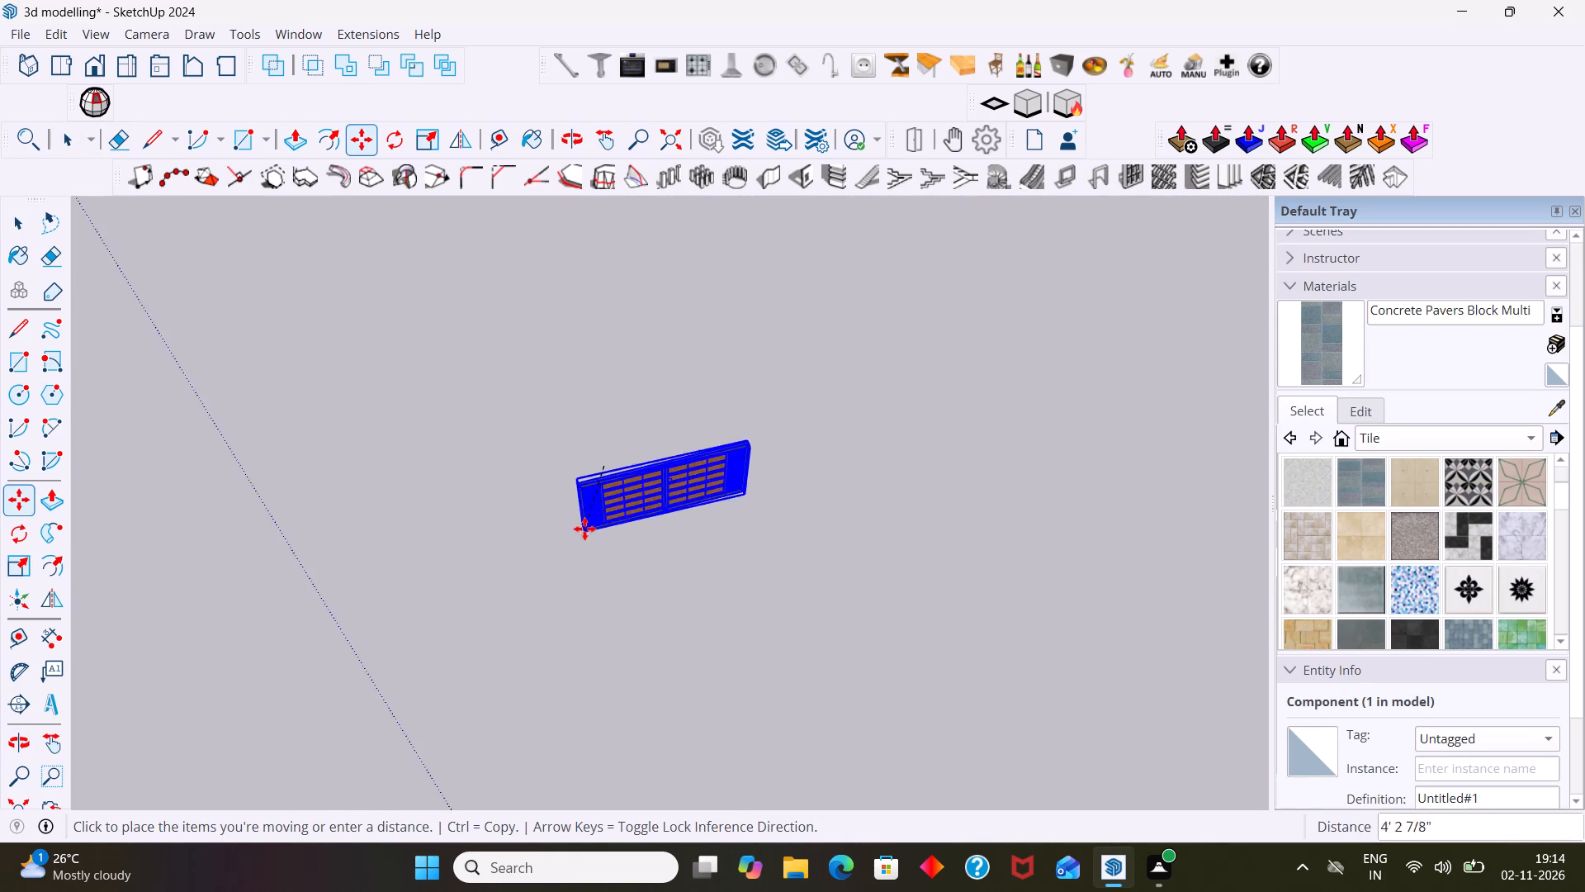
middle_drag(582, 522, 1218, 419)
scroll(901, 420, down, 6)
scroll(694, 380, up, 20)
scroll(694, 380, up, 6)
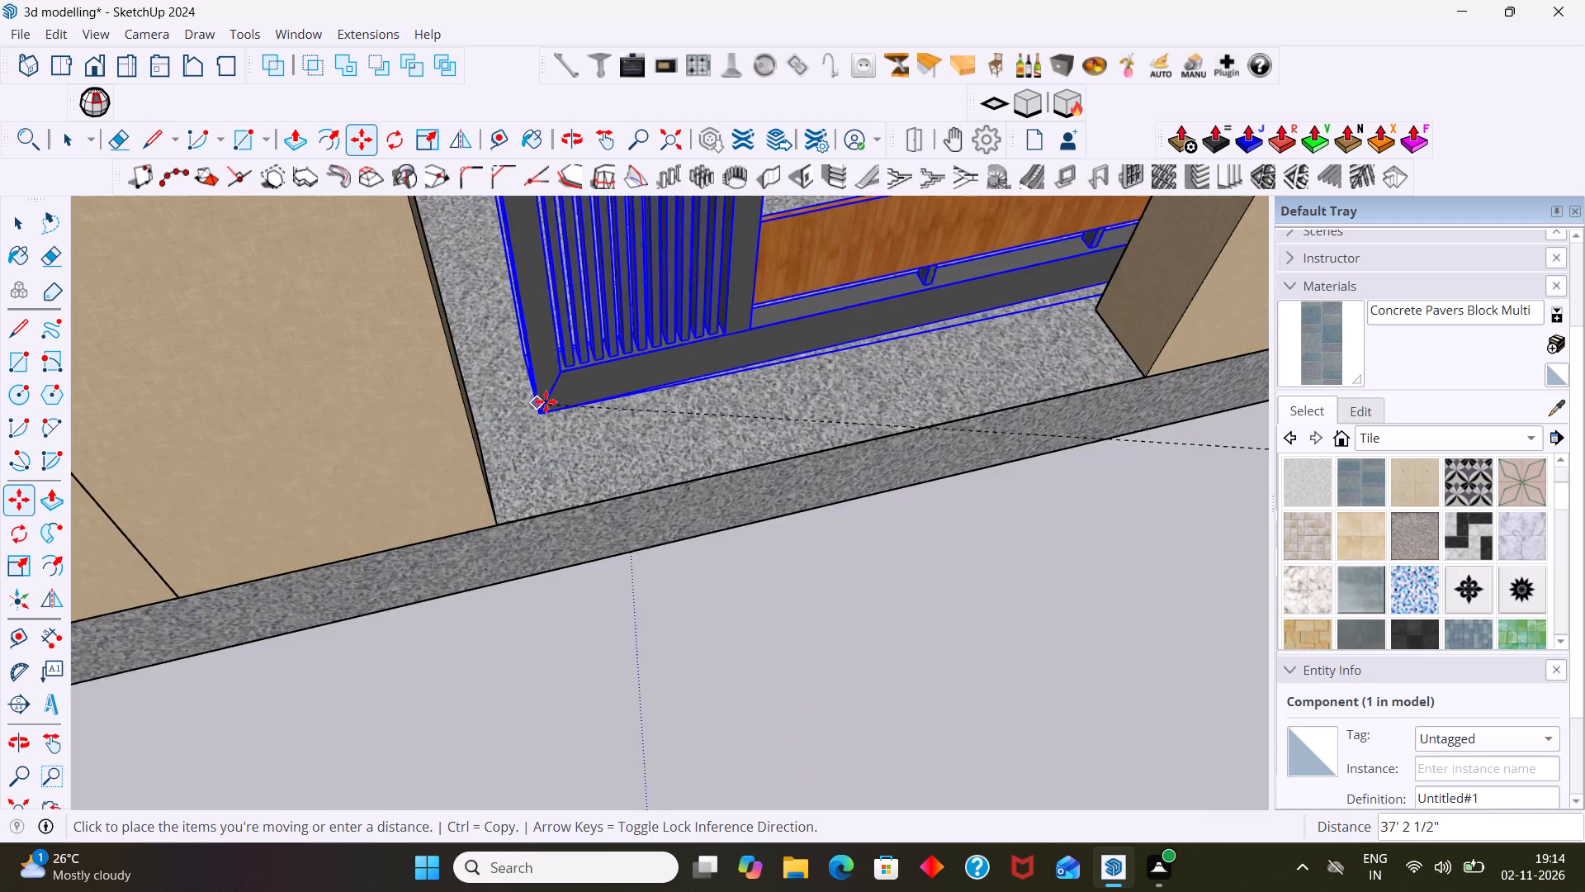
middle_drag(551, 398, 351, 455)
scroll(443, 455, up, 2)
scroll(565, 406, up, 3)
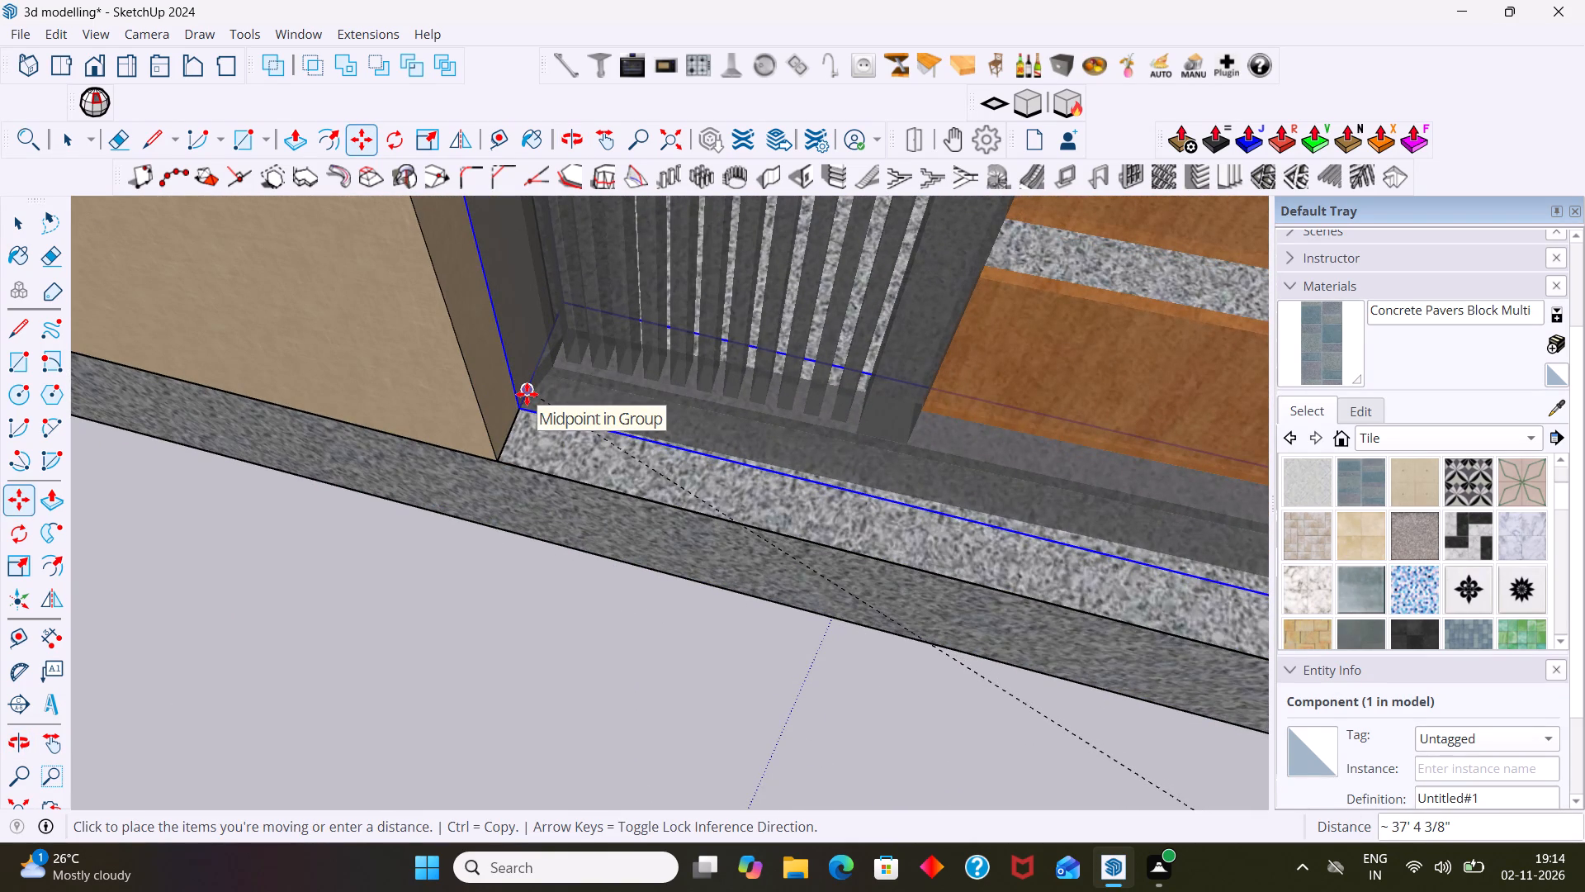
key(space)
scroll(615, 413, down, 15)
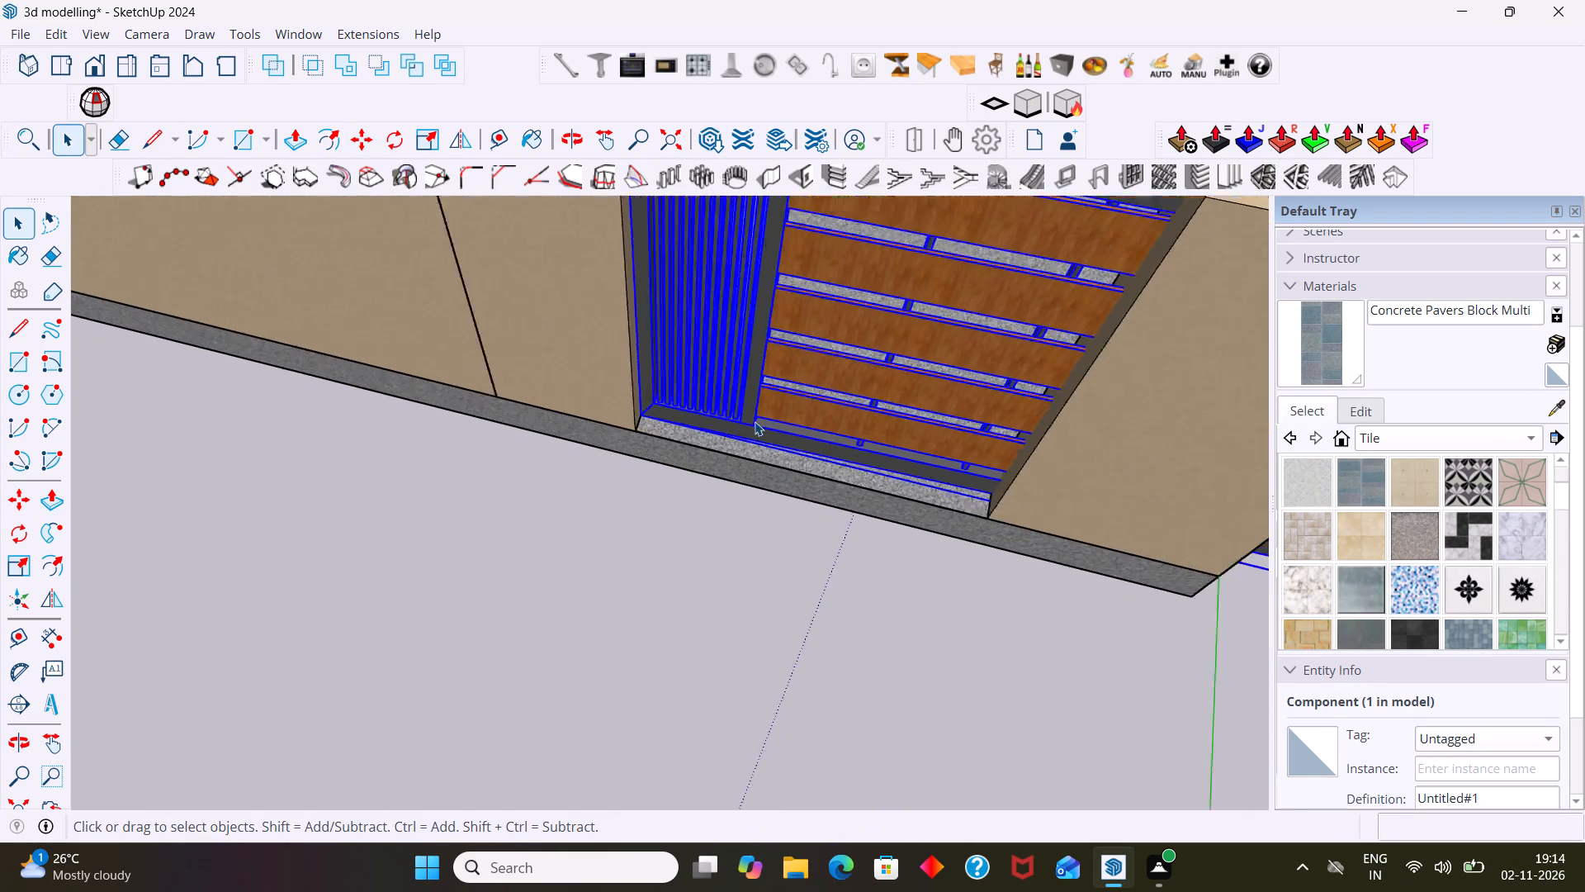
scroll(755, 421, down, 10)
click(769, 524)
Scale the gate along the red axis to about 0.65, bringing its overhanging end back to the porch's outer corner.
scroll(788, 516, down, 4)
middle_drag(892, 544, 1033, 507)
scroll(939, 444, up, 4)
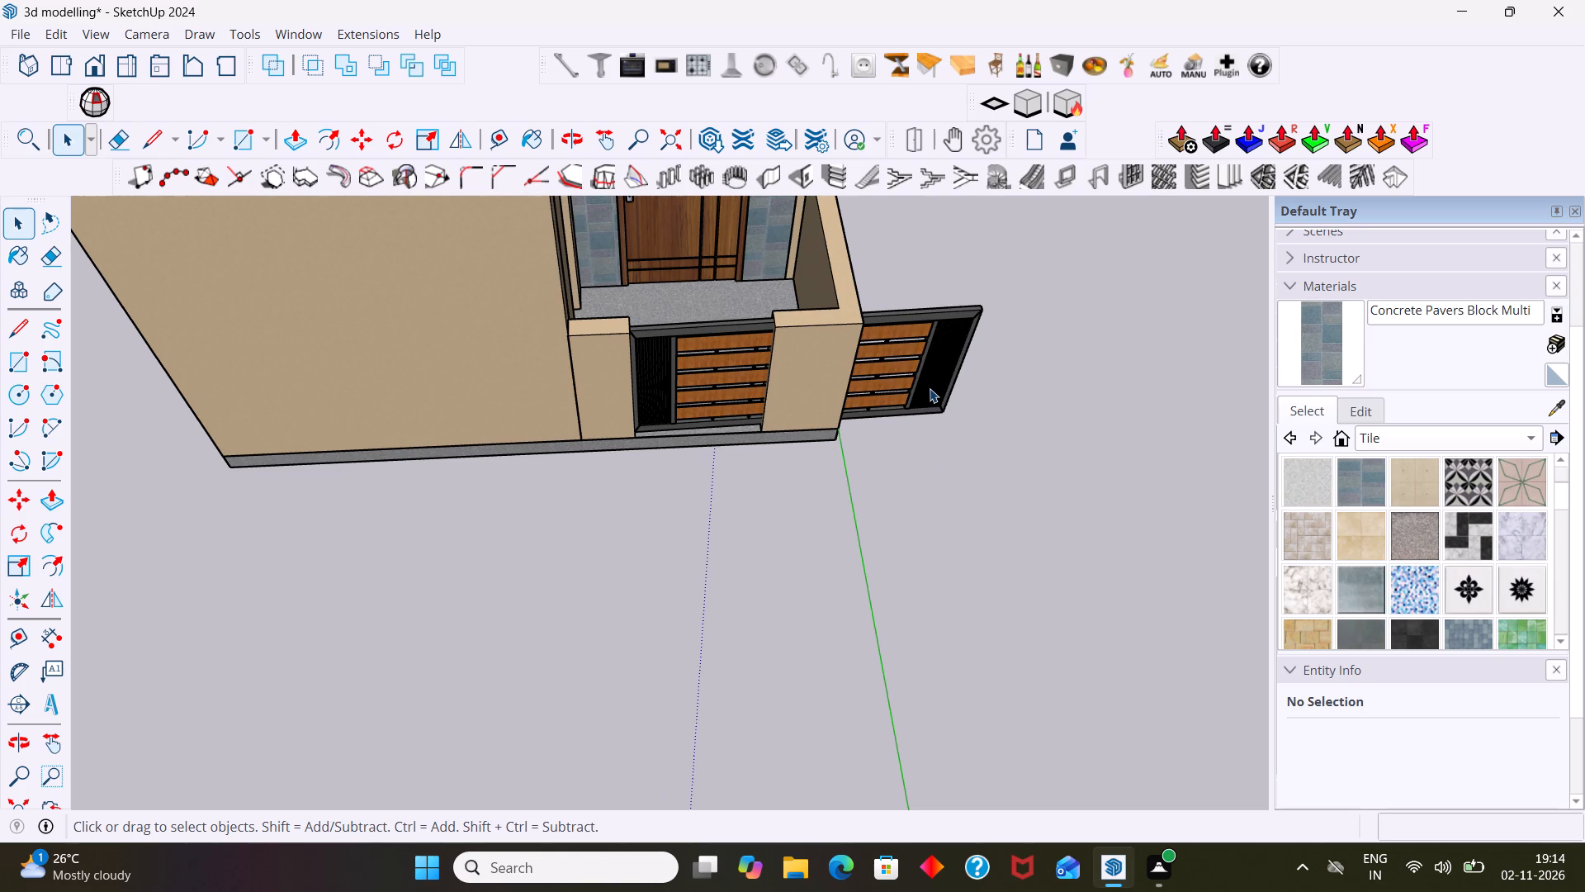
scroll(924, 349, up, 3)
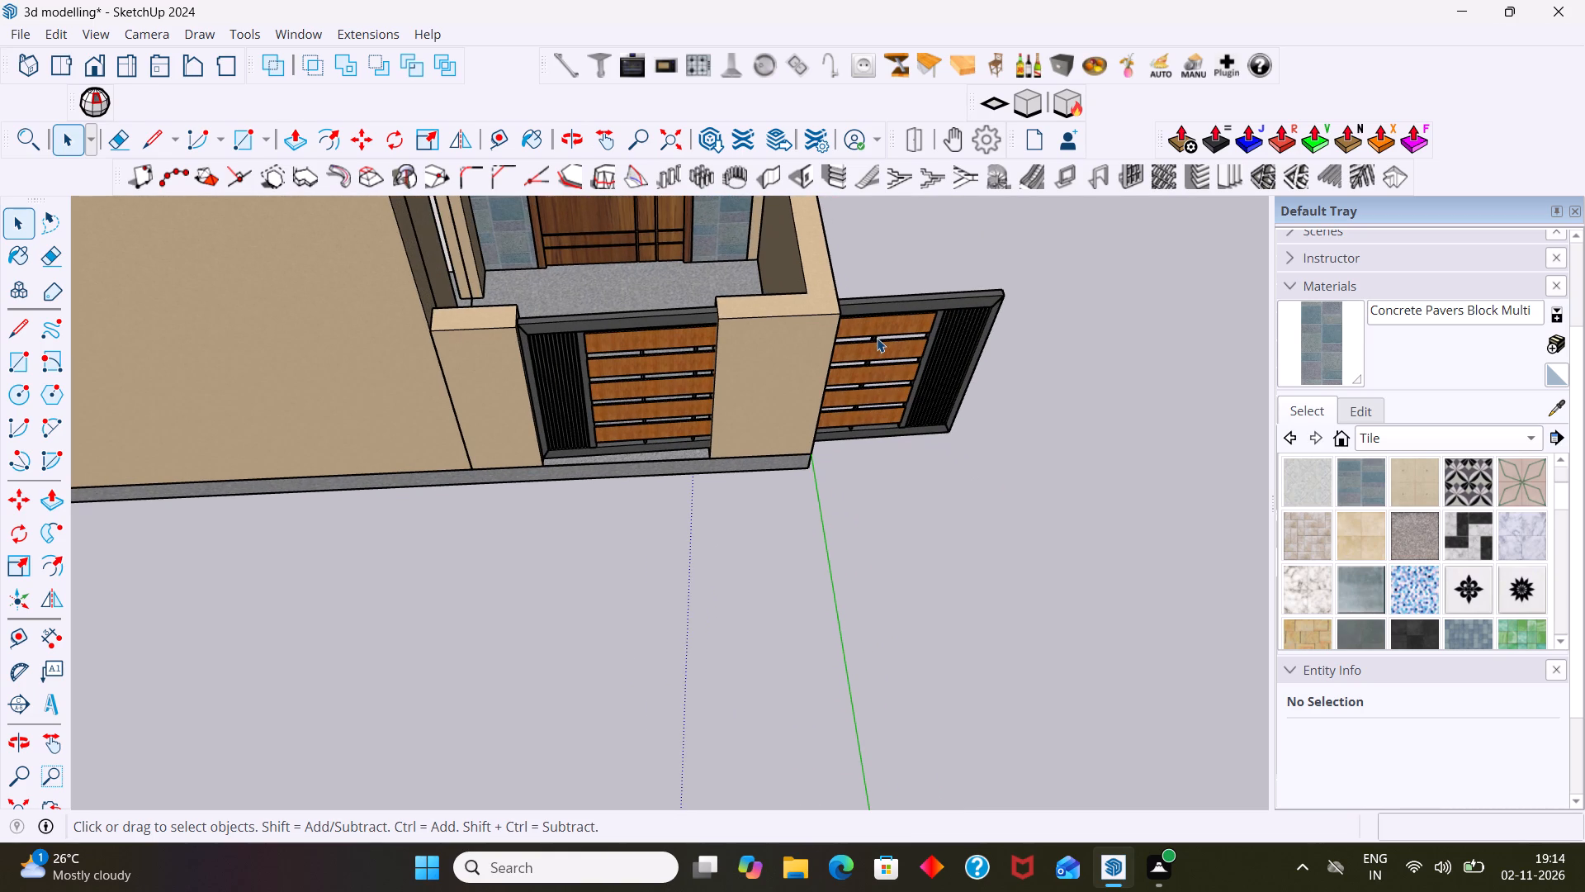
scroll(883, 334, down, 5)
click(897, 332)
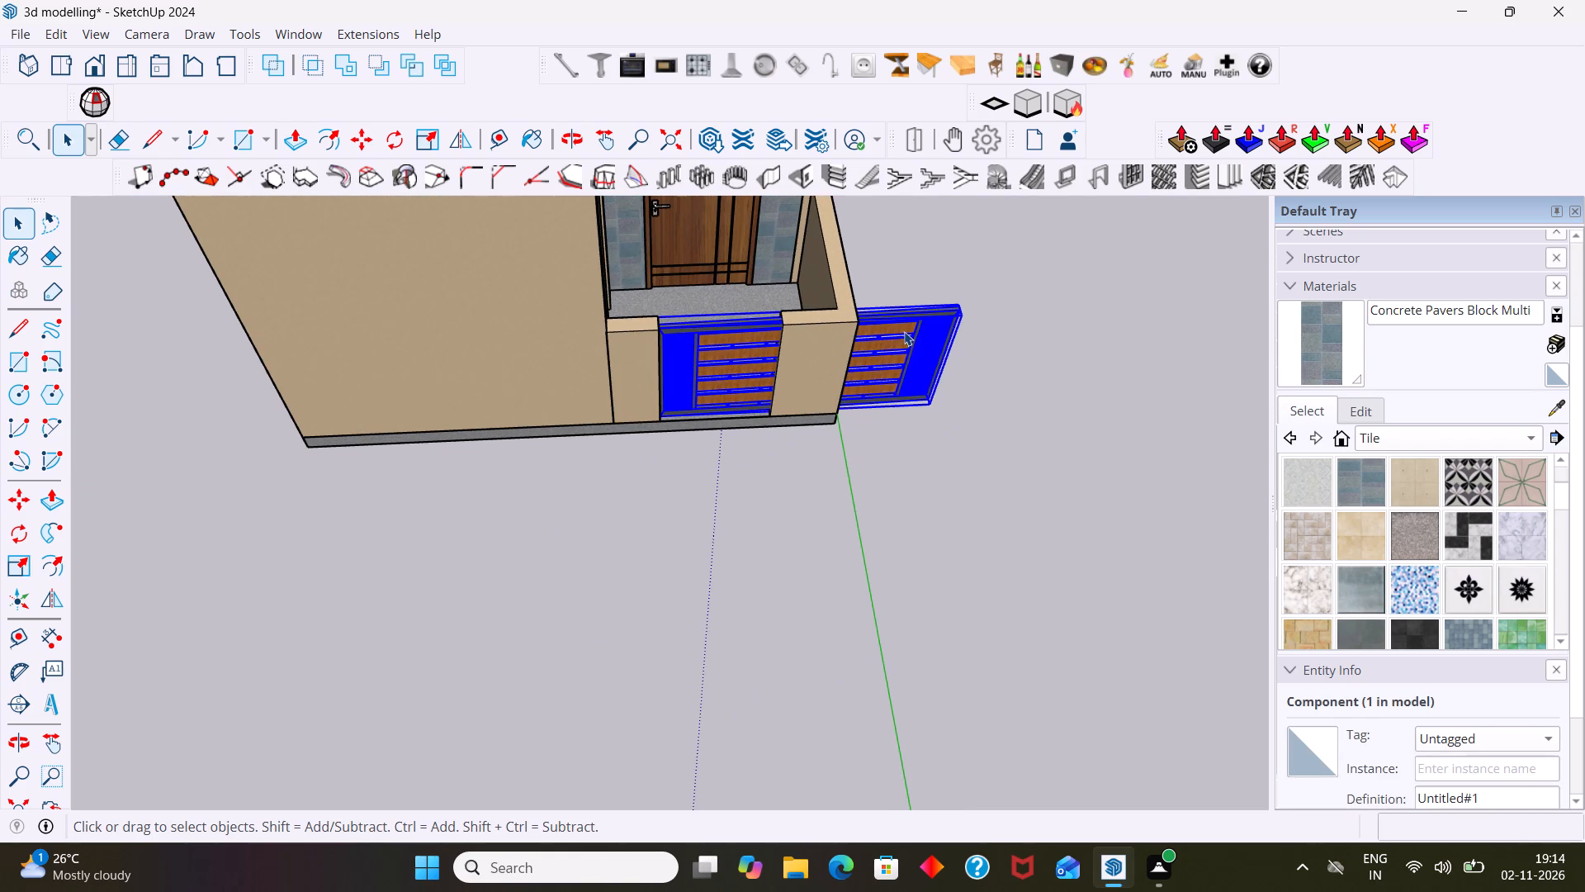
key(s)
middle_drag(1031, 360, 748, 353)
scroll(756, 391, up, 4)
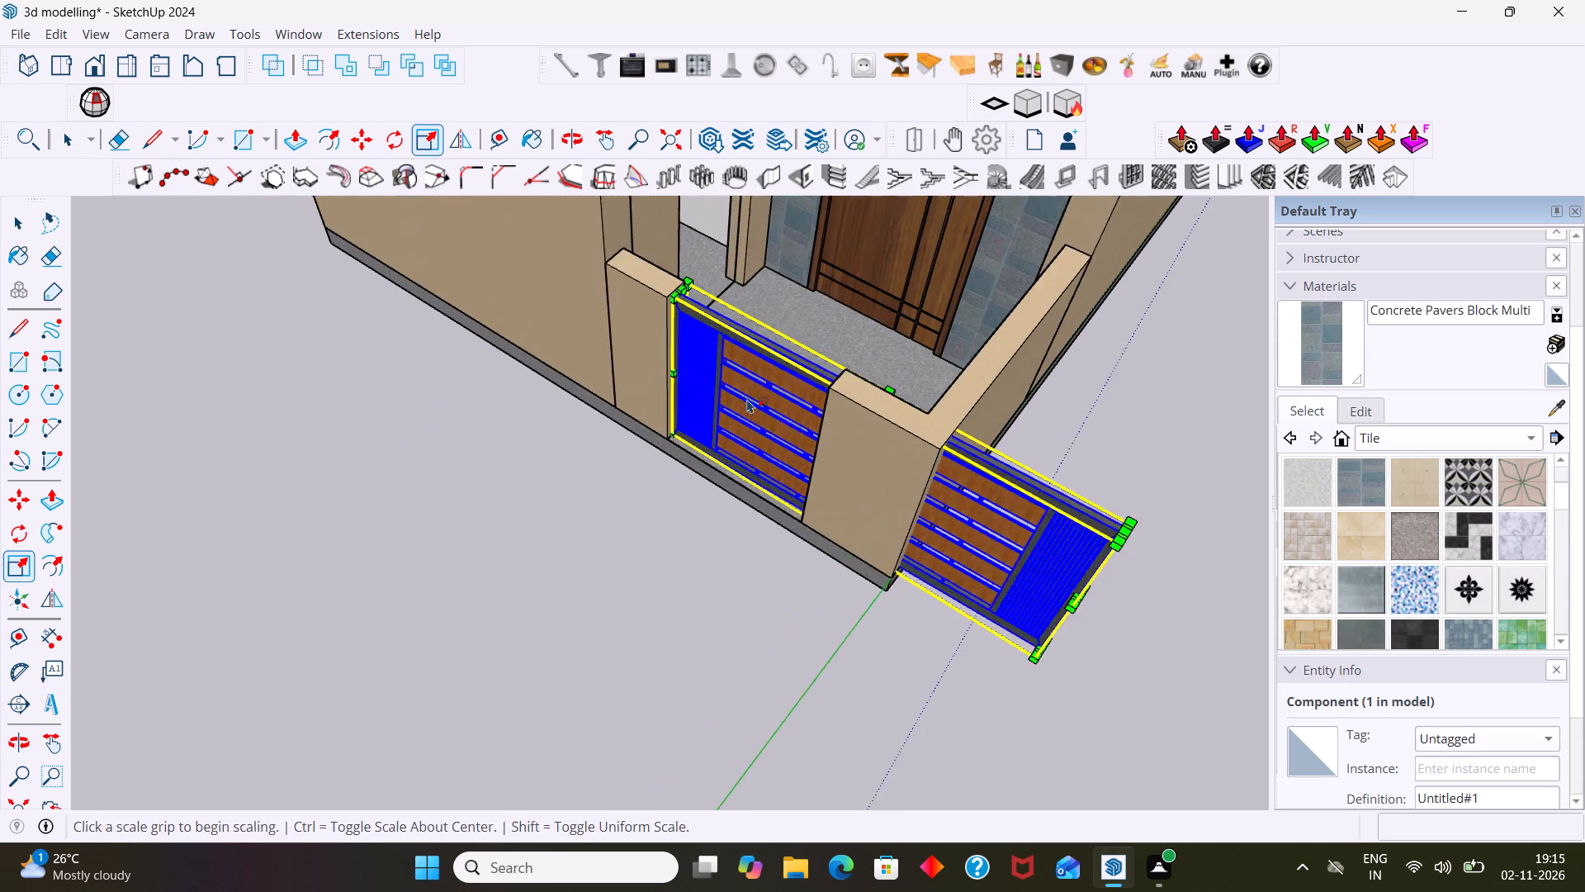
scroll(747, 399, up, 3)
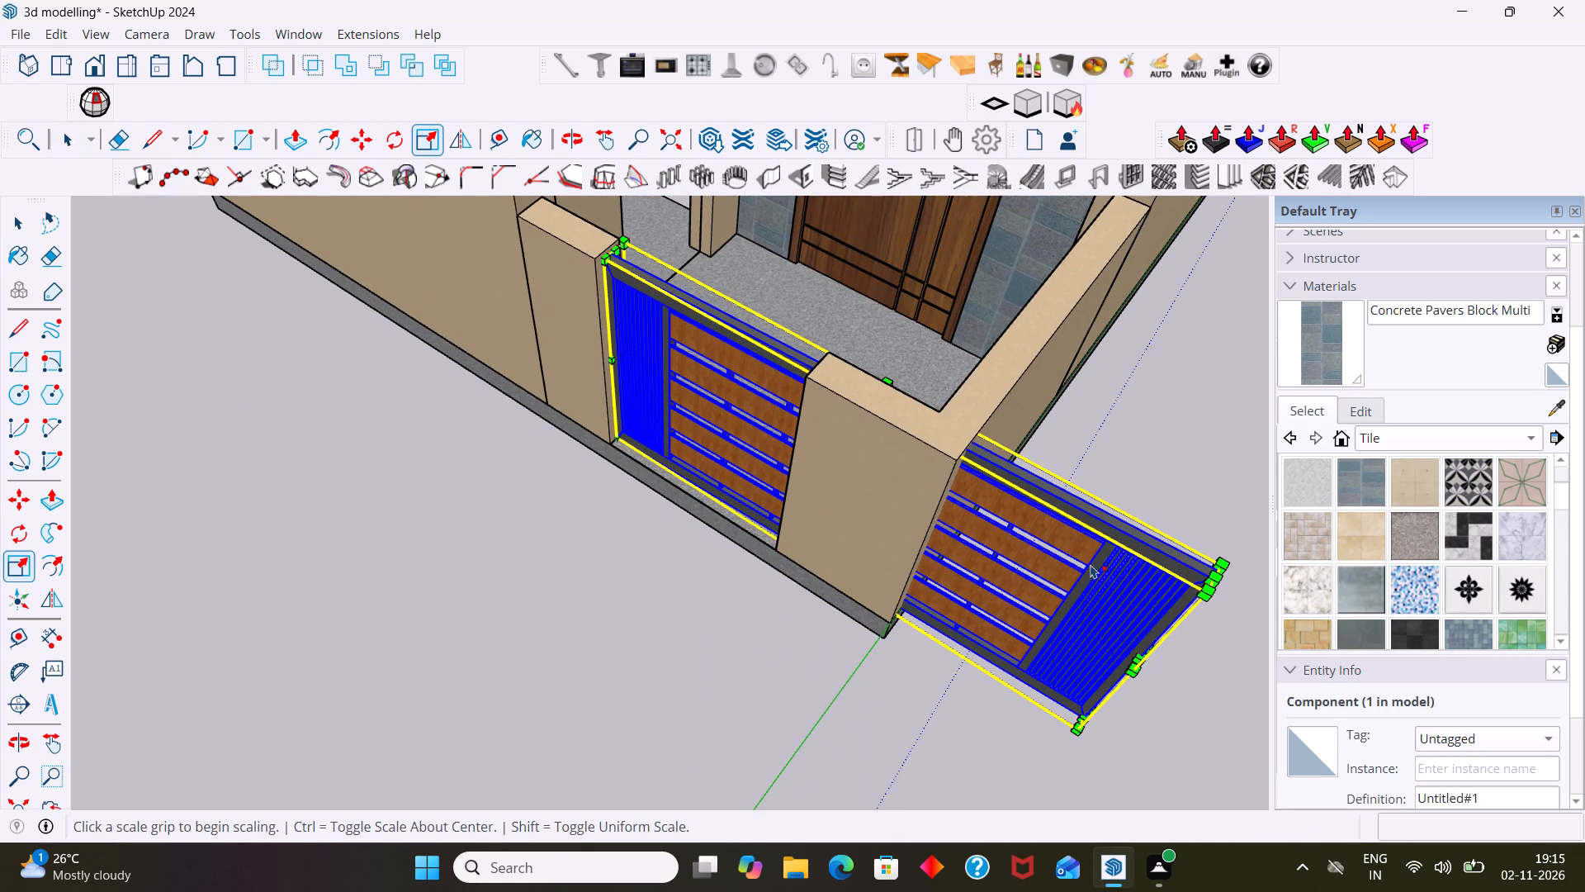
shift+middle_drag(1122, 575, 632, 340)
scroll(679, 432, up, 7)
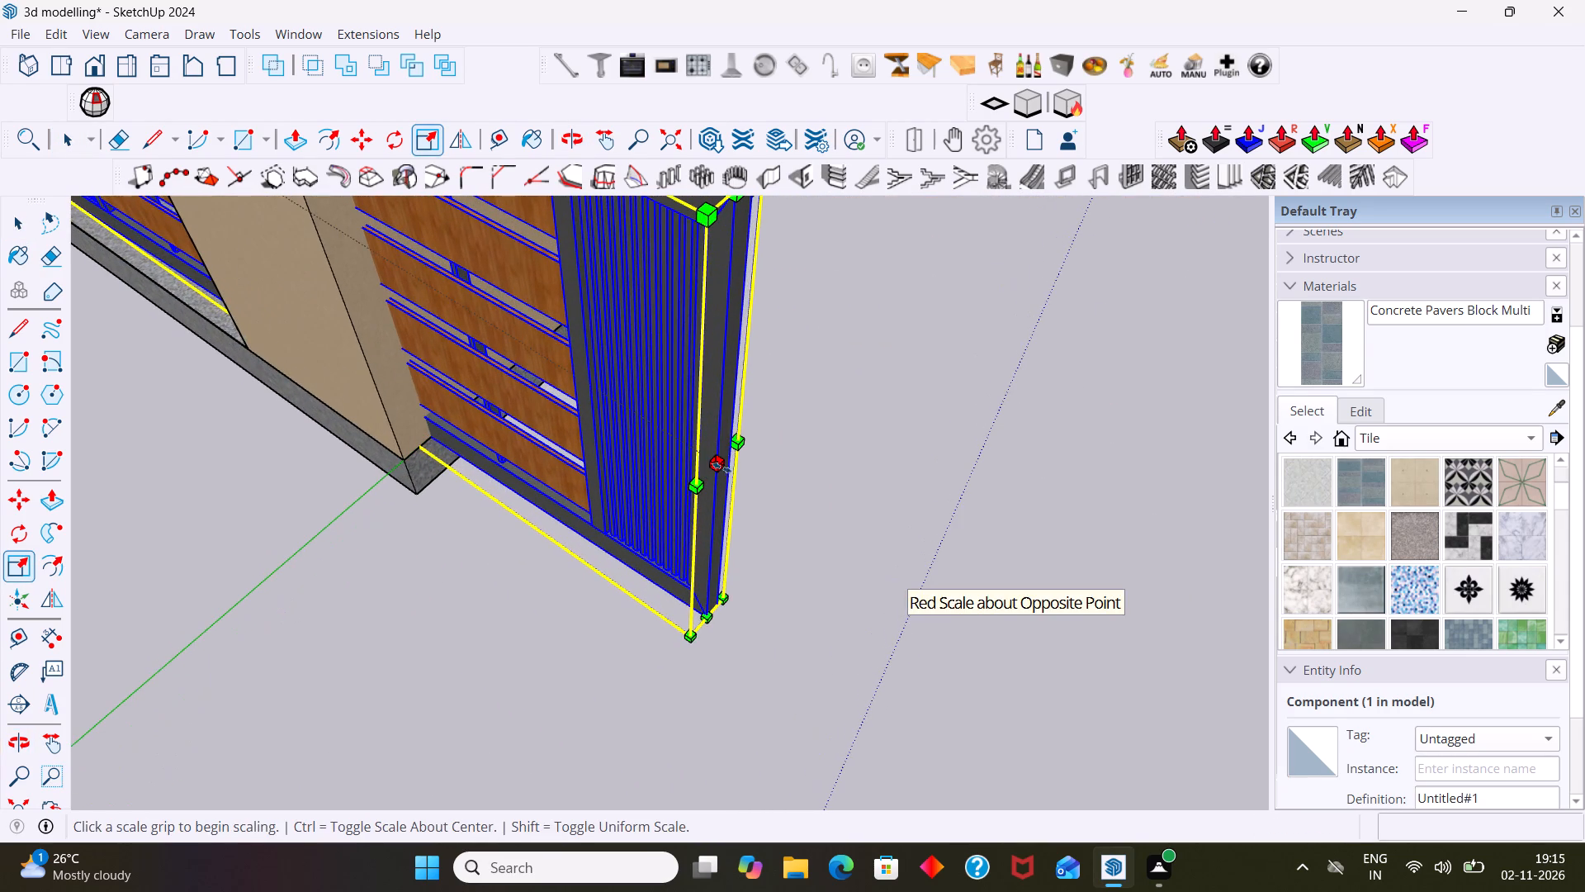
click(722, 469)
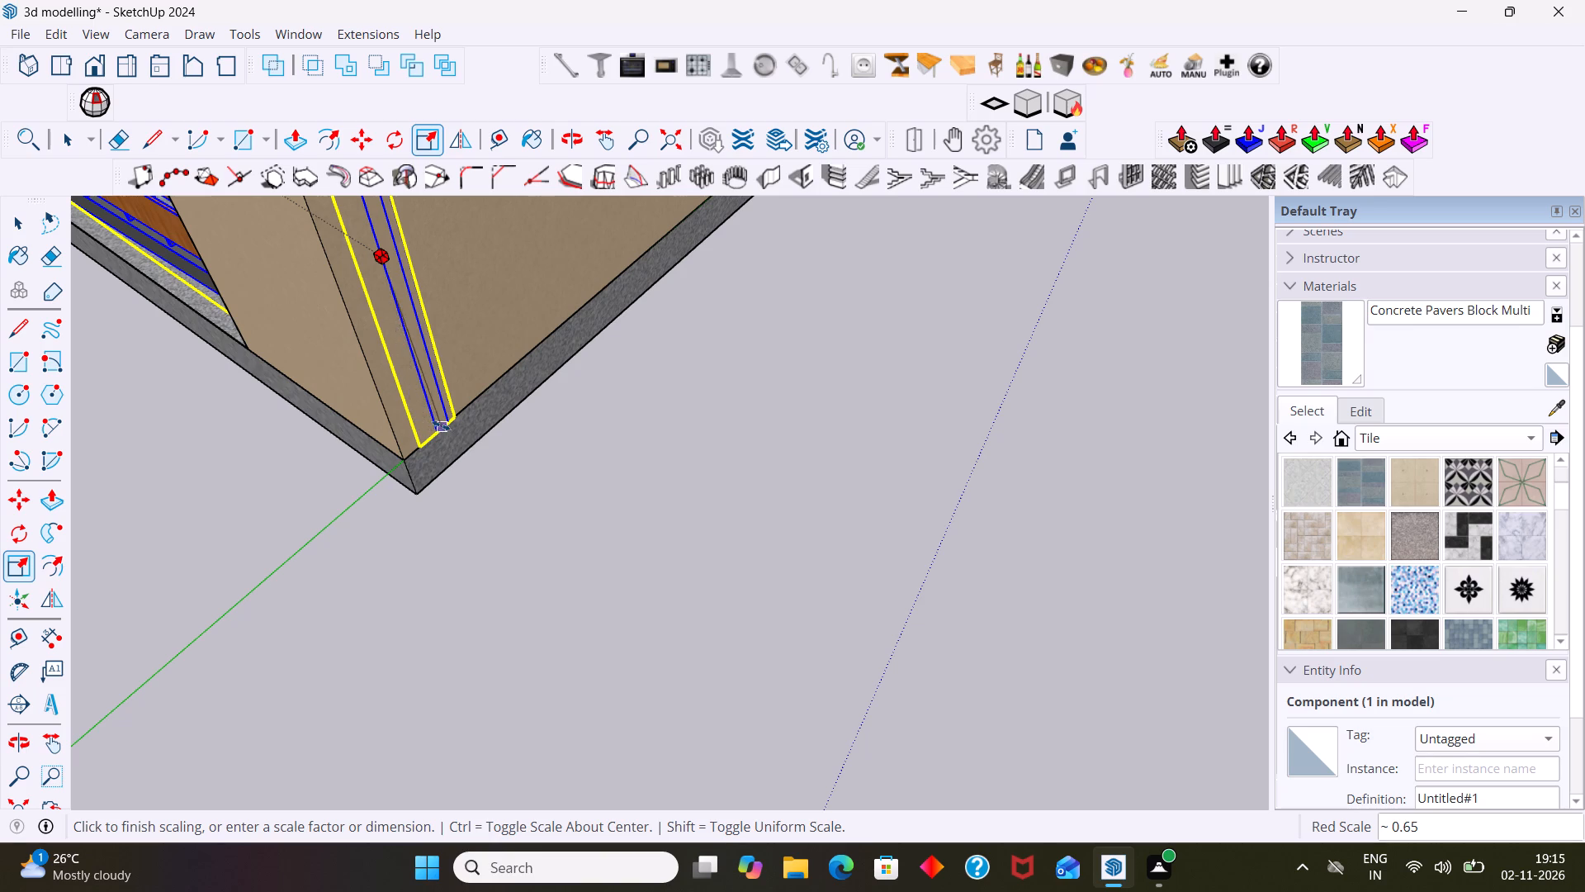
click(438, 431)
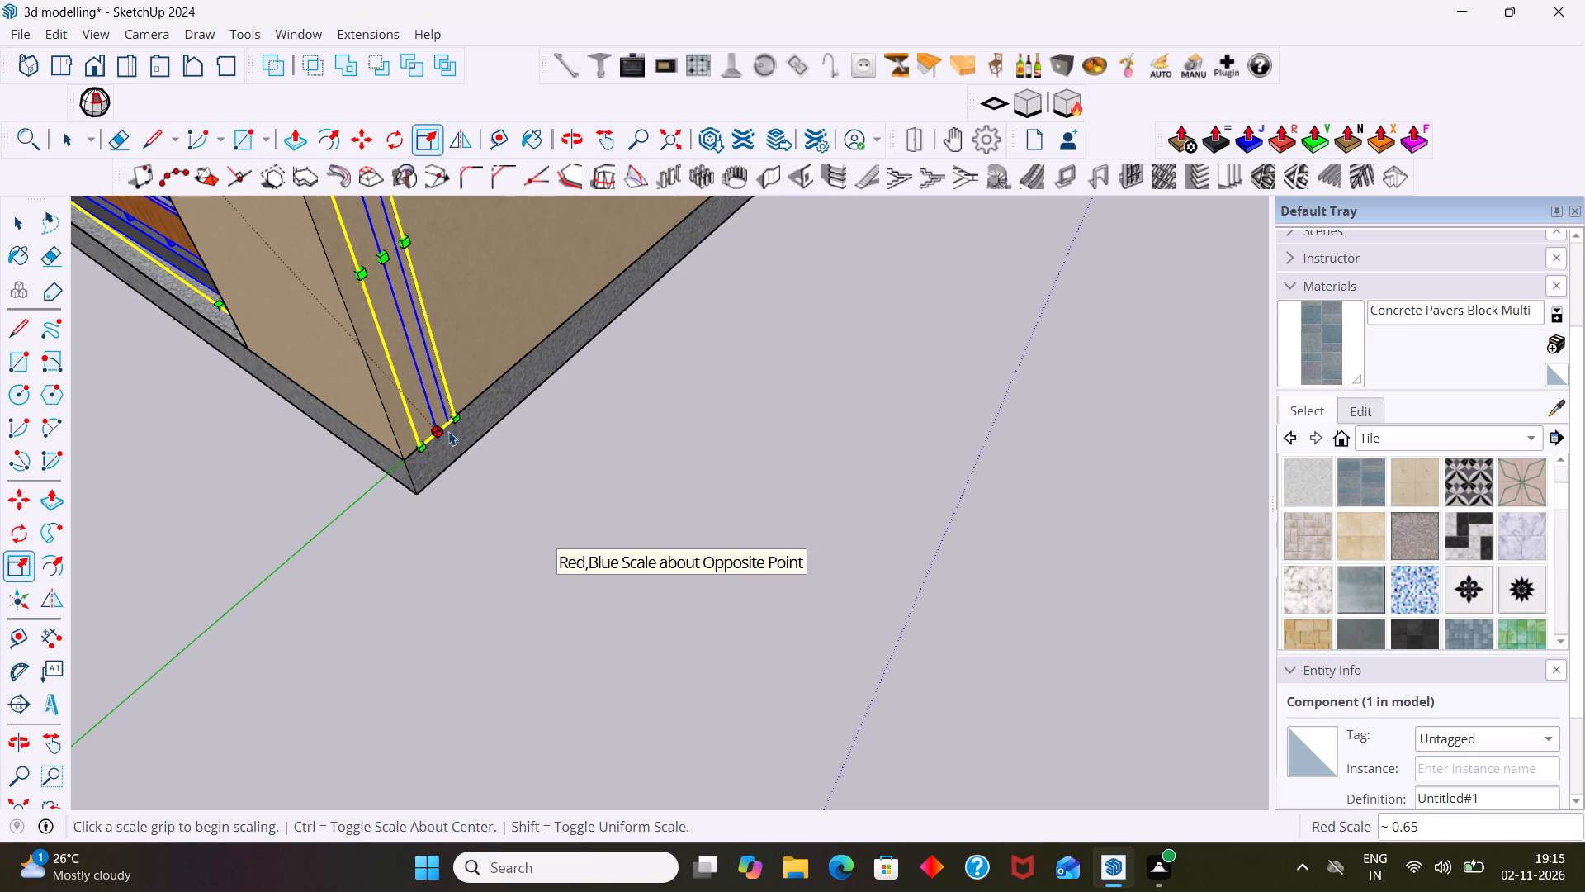
key(space)
click(592, 417)
Scale the gate along the red axis to about 0.62, ending it at the inner face of the corner pillar.
scroll(590, 419, up, 1)
scroll(589, 419, down, 9)
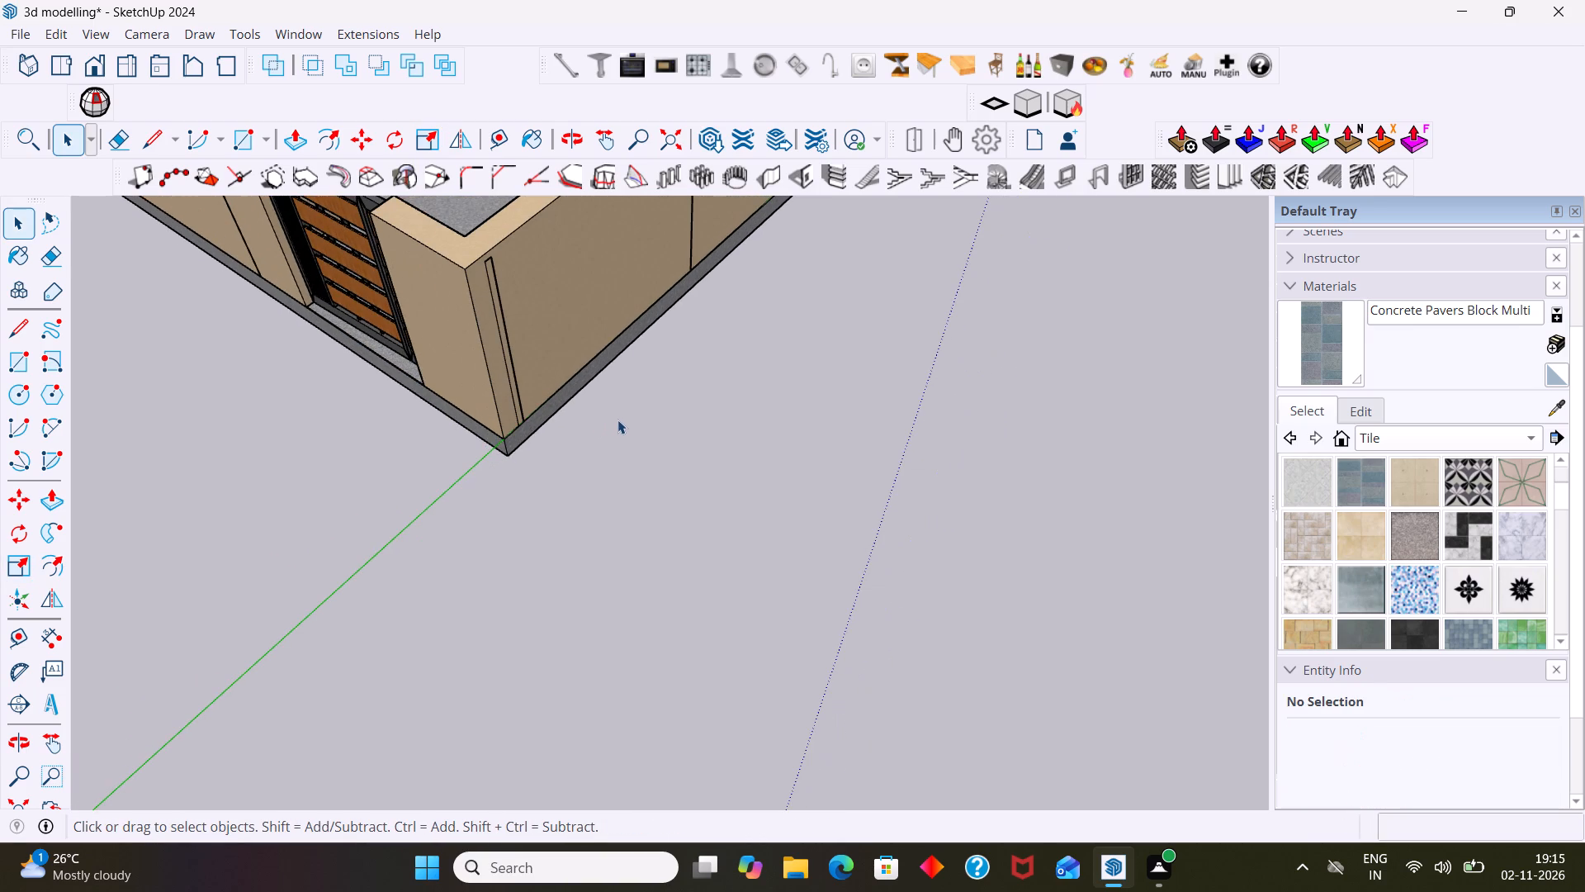
scroll(636, 419, down, 8)
middle_drag(685, 440, 898, 394)
scroll(522, 445, up, 6)
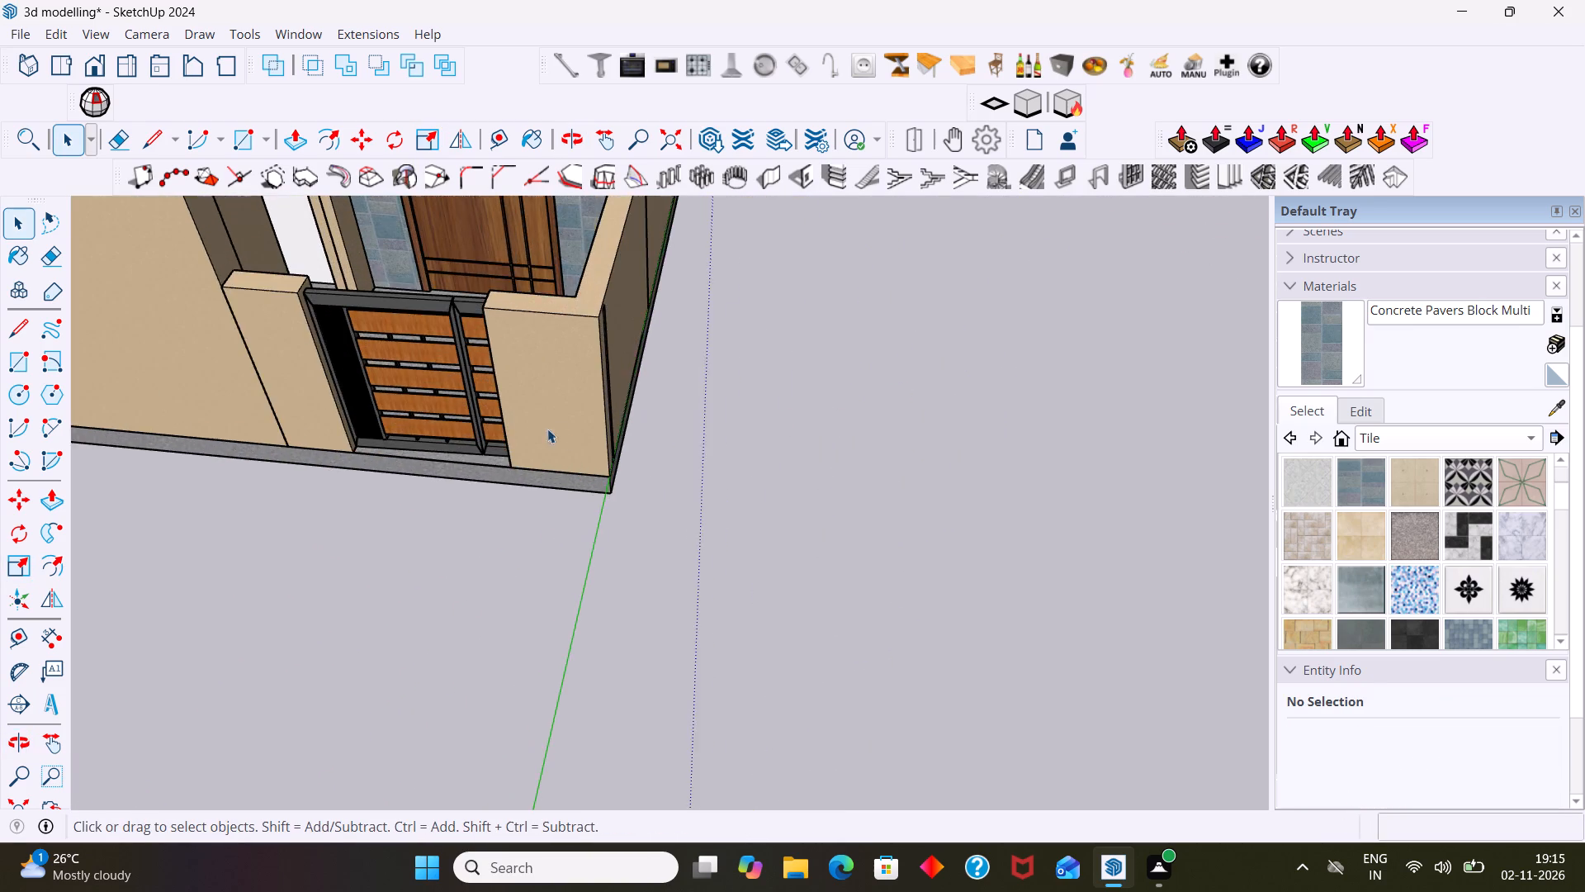
middle_drag(578, 425, 651, 416)
scroll(651, 416, up, 4)
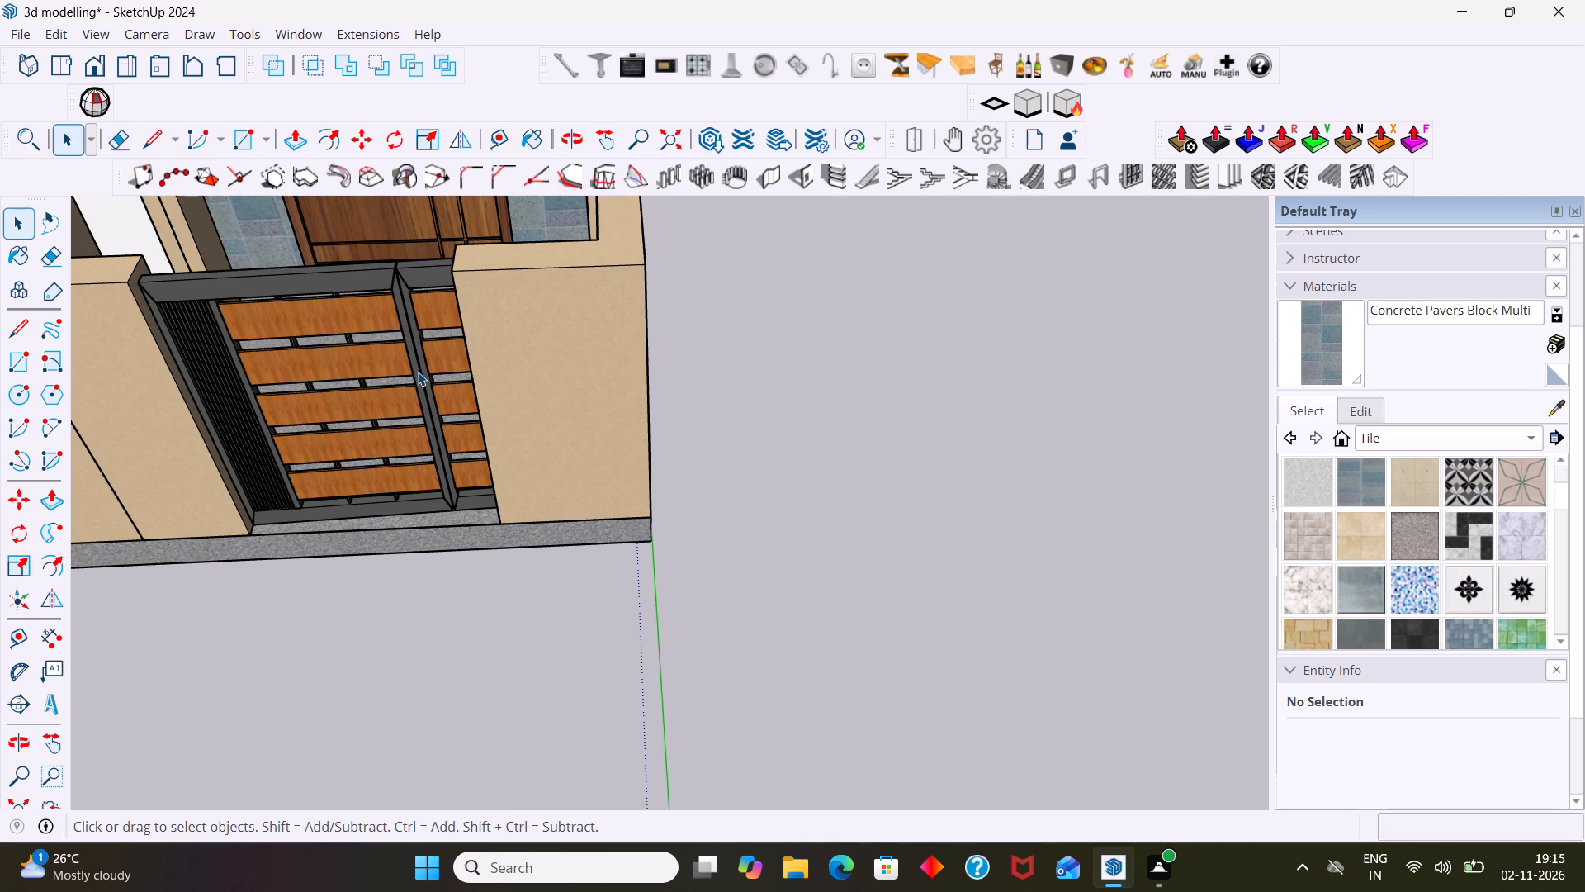
click(418, 372)
key(s)
middle_drag(648, 368, 469, 397)
scroll(608, 397, up, 7)
click(610, 390)
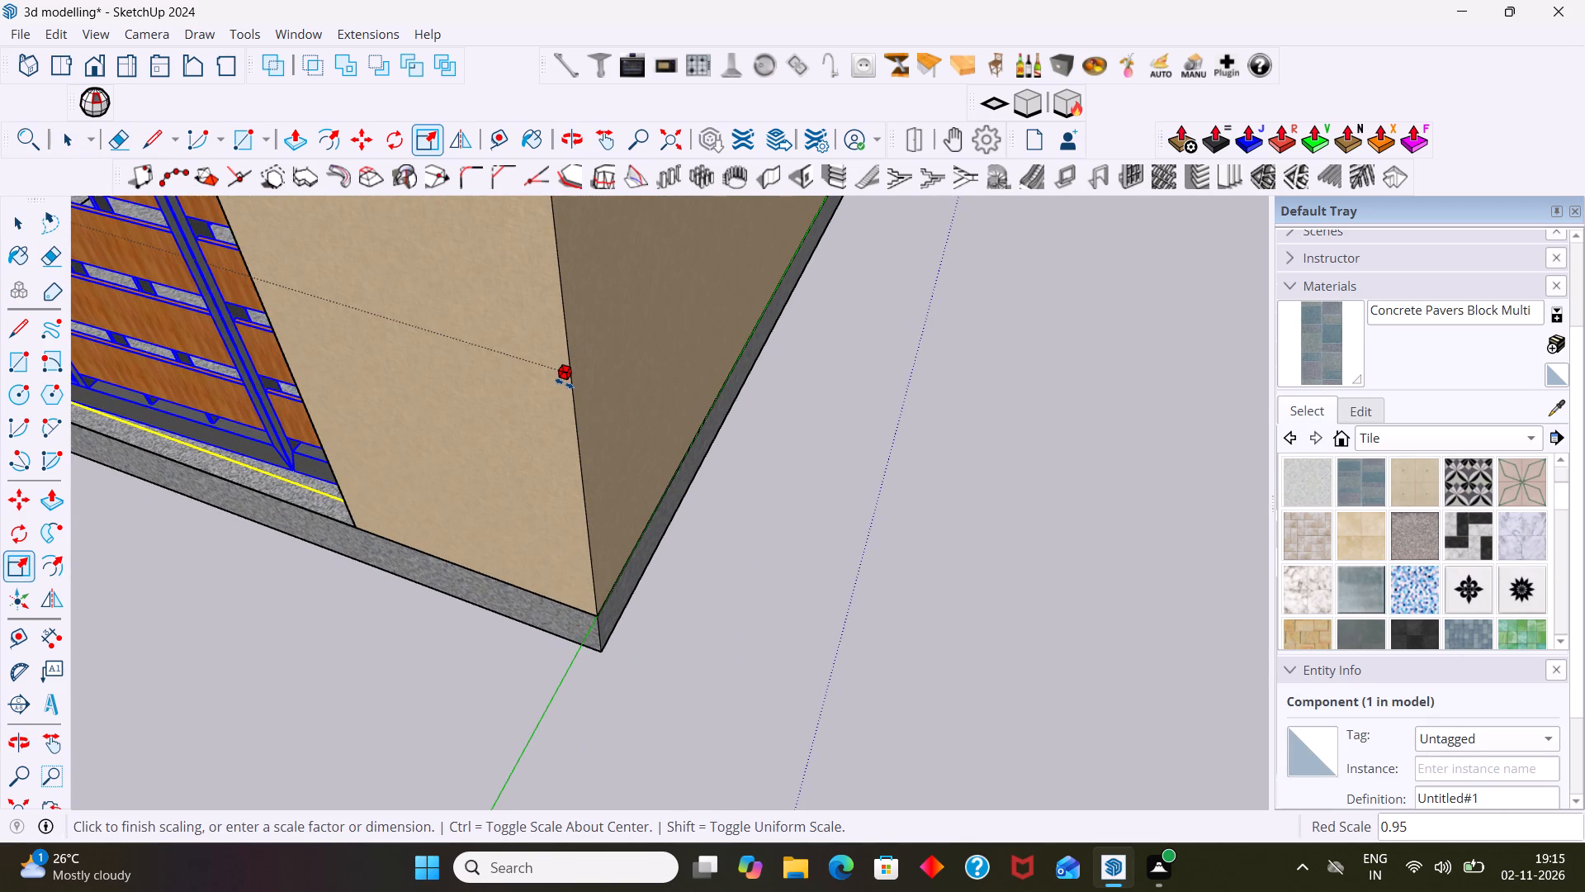
scroll(563, 382, down, 5)
middle_drag(387, 390, 635, 386)
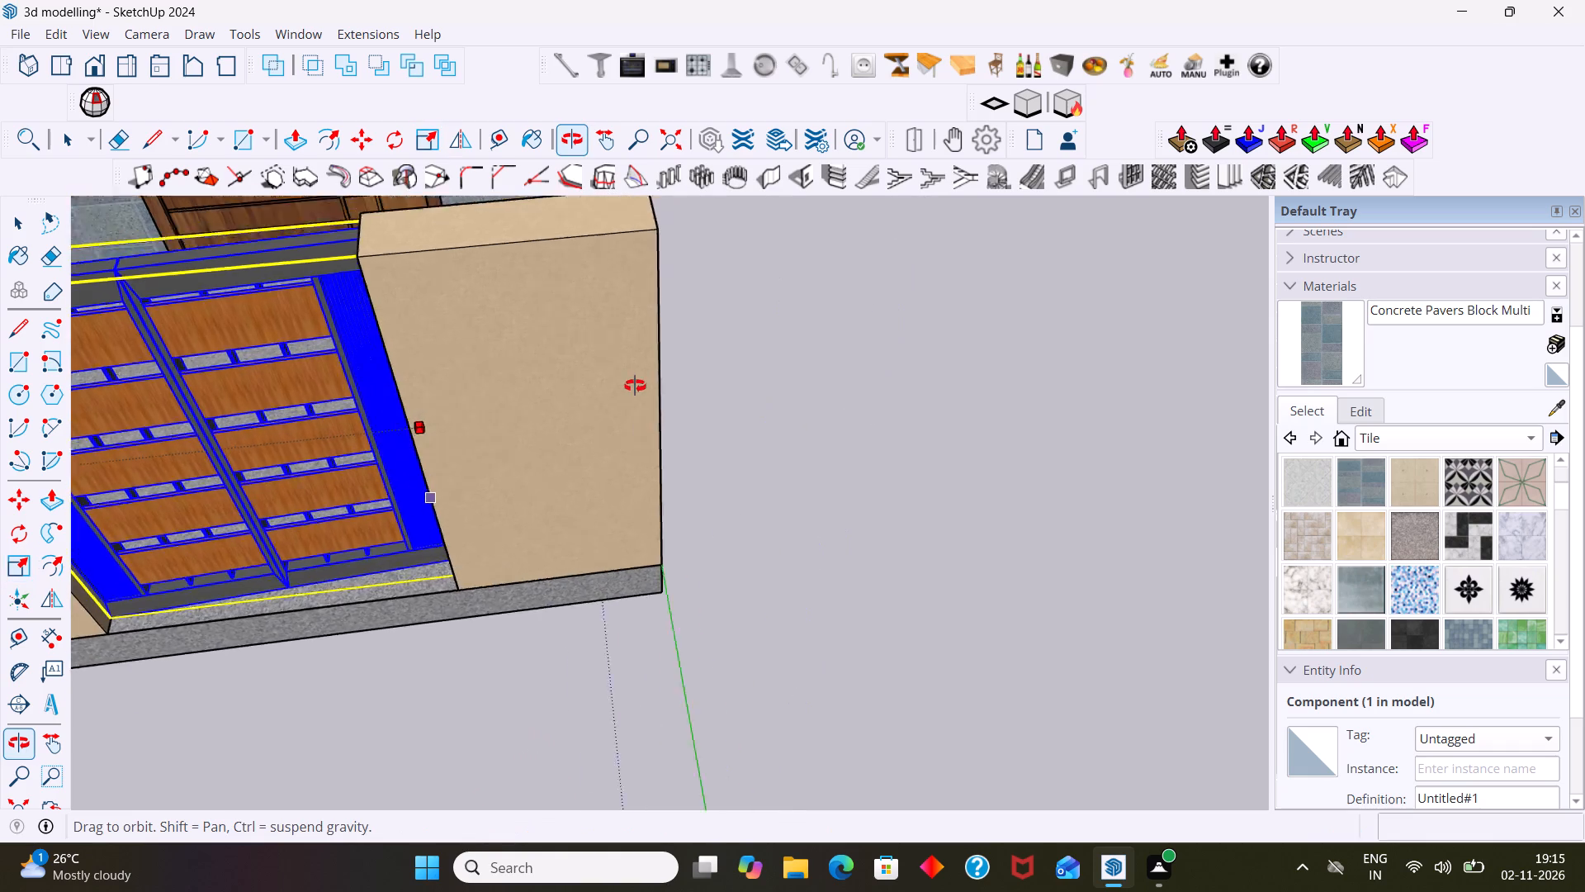
middle_drag(635, 386, 630, 387)
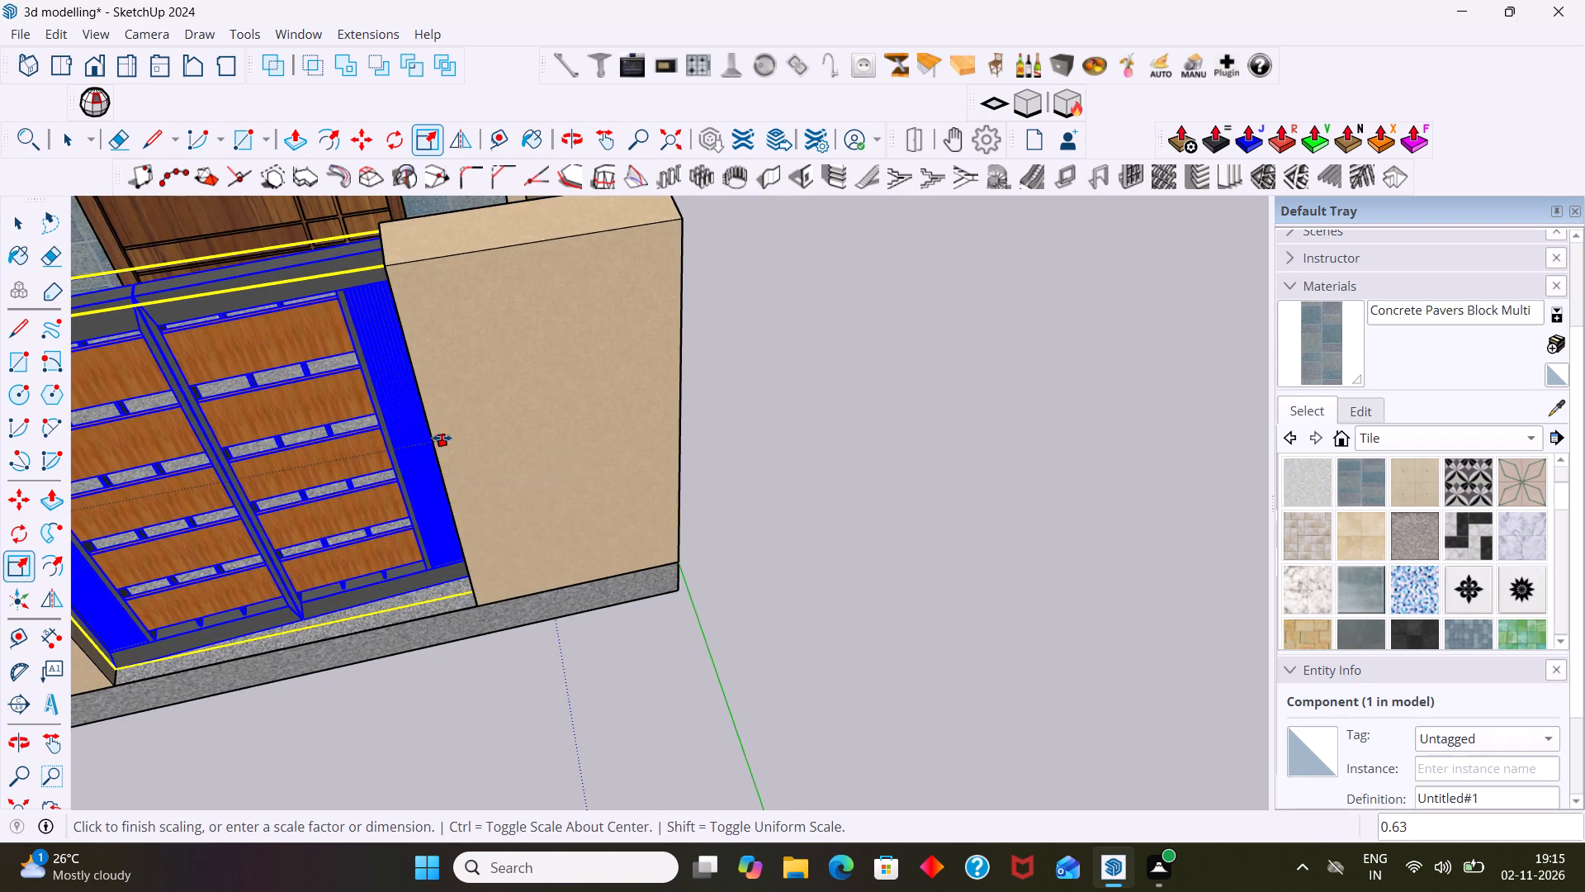
scroll(445, 435, up, 9)
middle_drag(419, 456, 389, 477)
scroll(393, 493, up, 2)
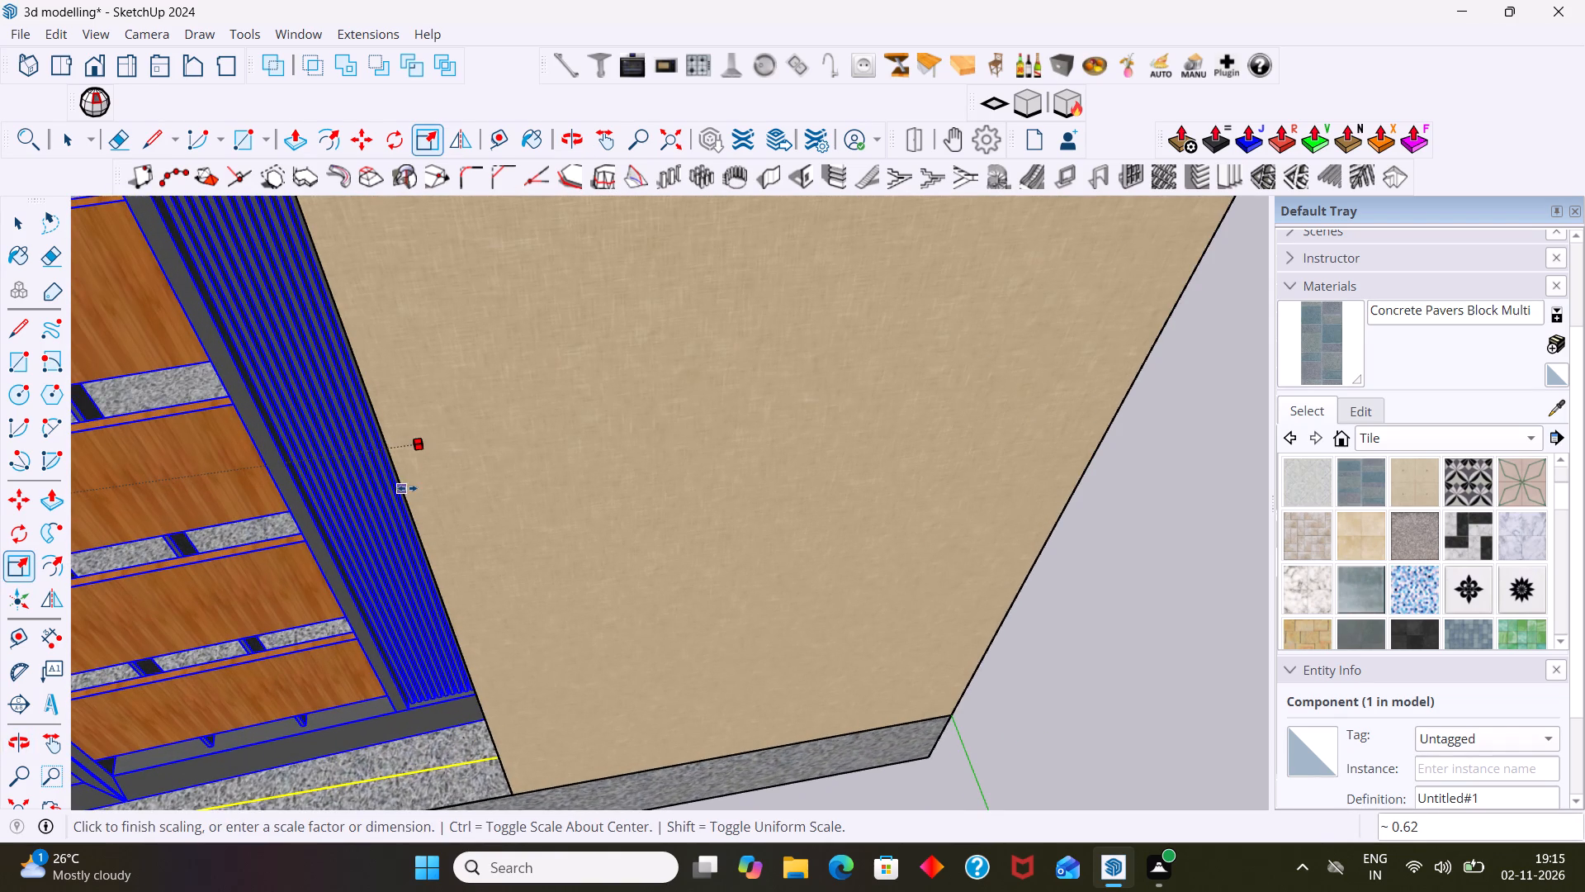
click(401, 488)
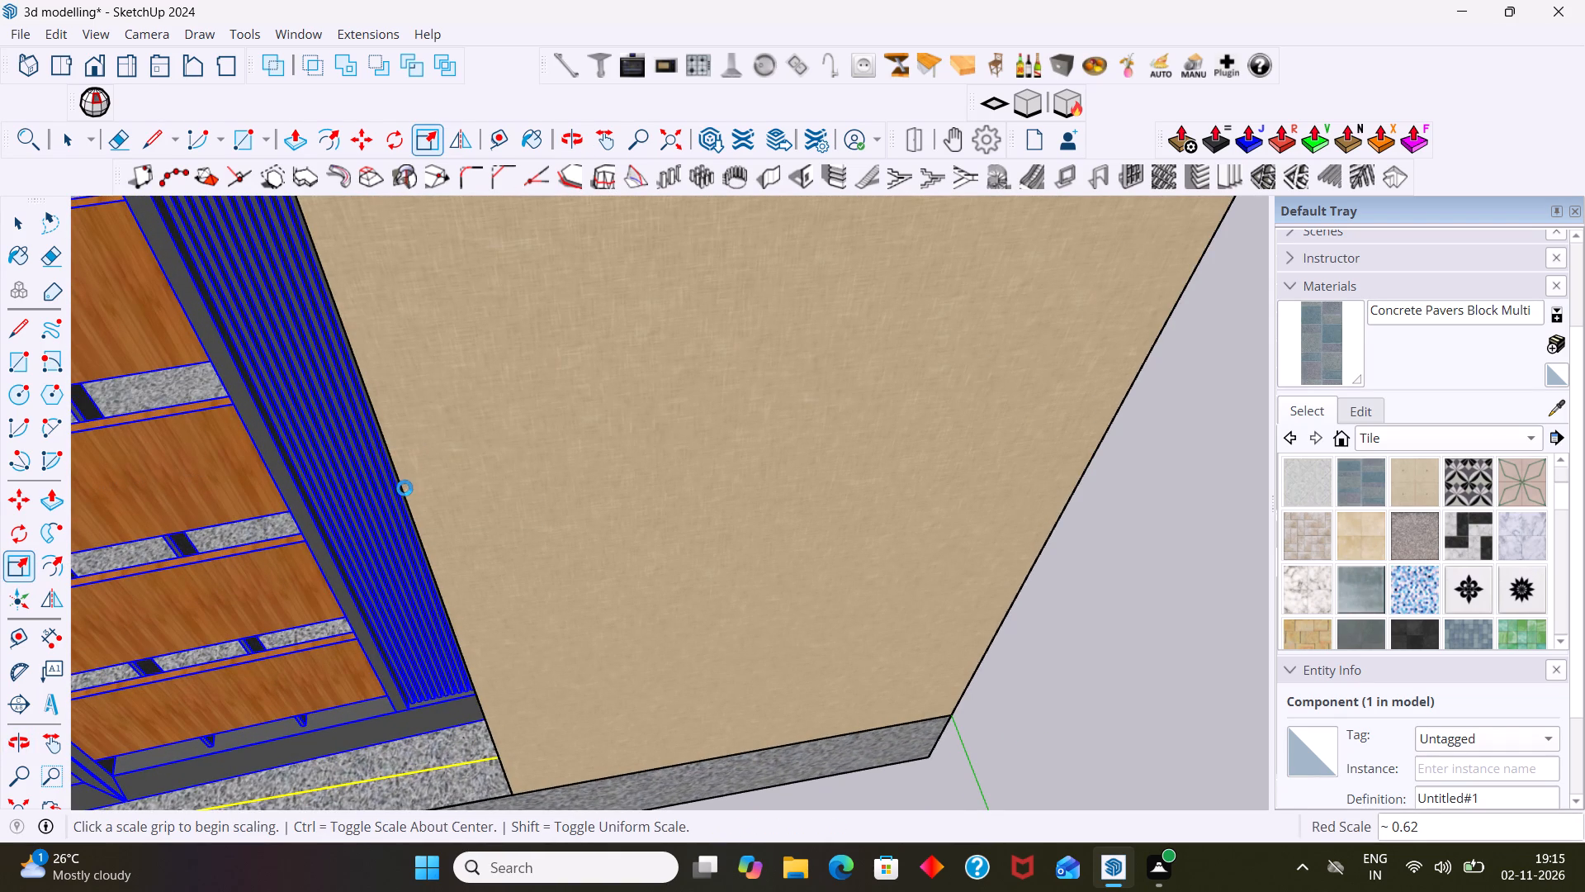
key(space)
scroll(422, 486, up, 1)
scroll(425, 488, down, 20)
scroll(425, 488, down, 11)
scroll(538, 461, down, 3)
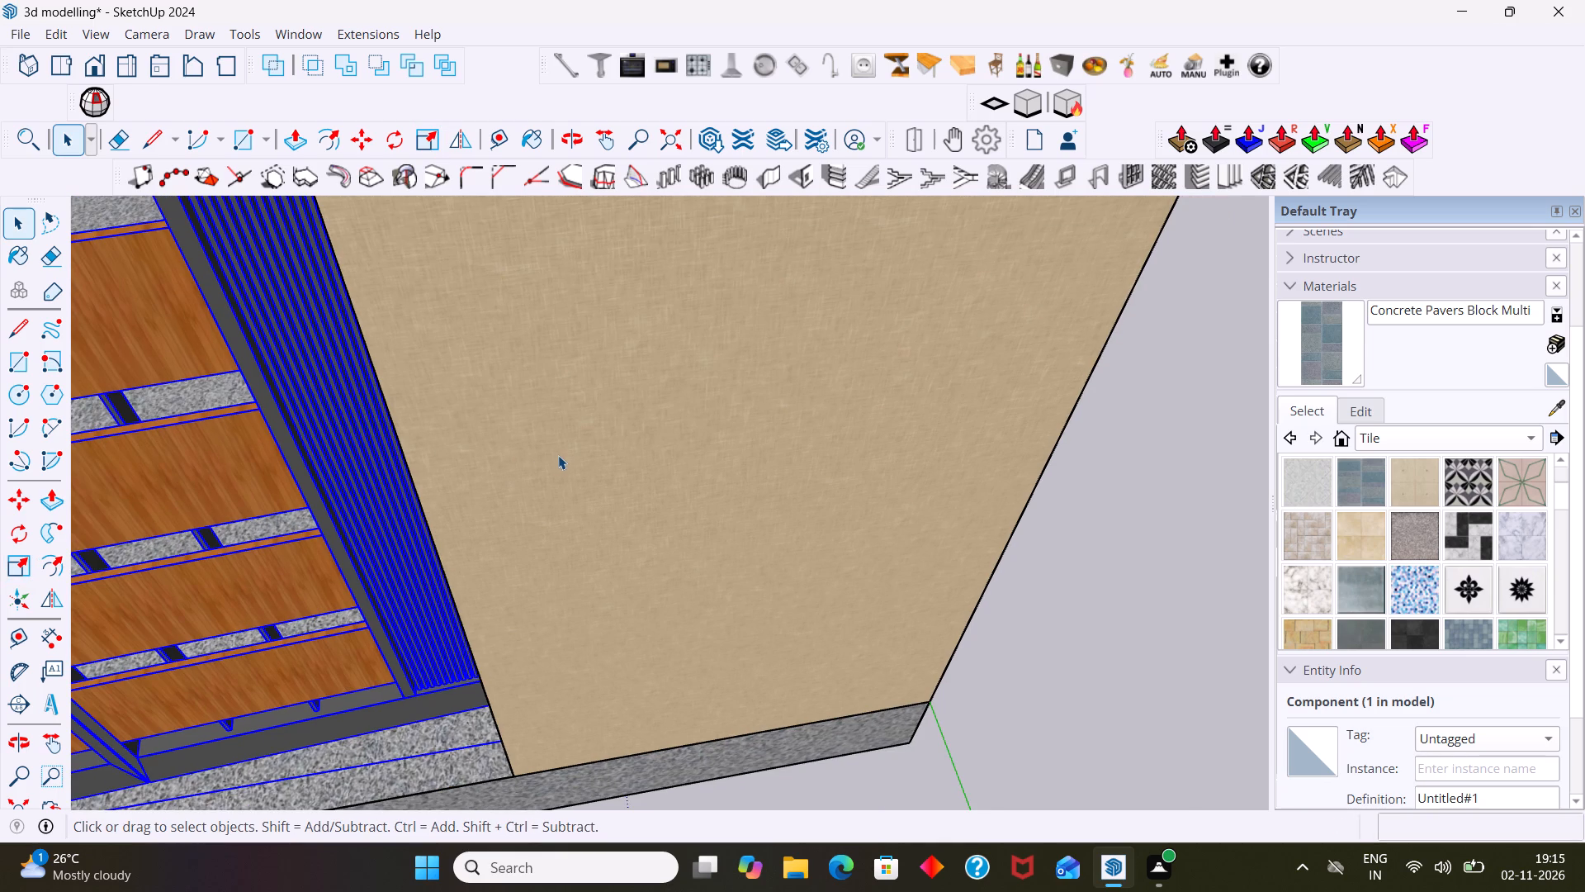
scroll(721, 503, down, 9)
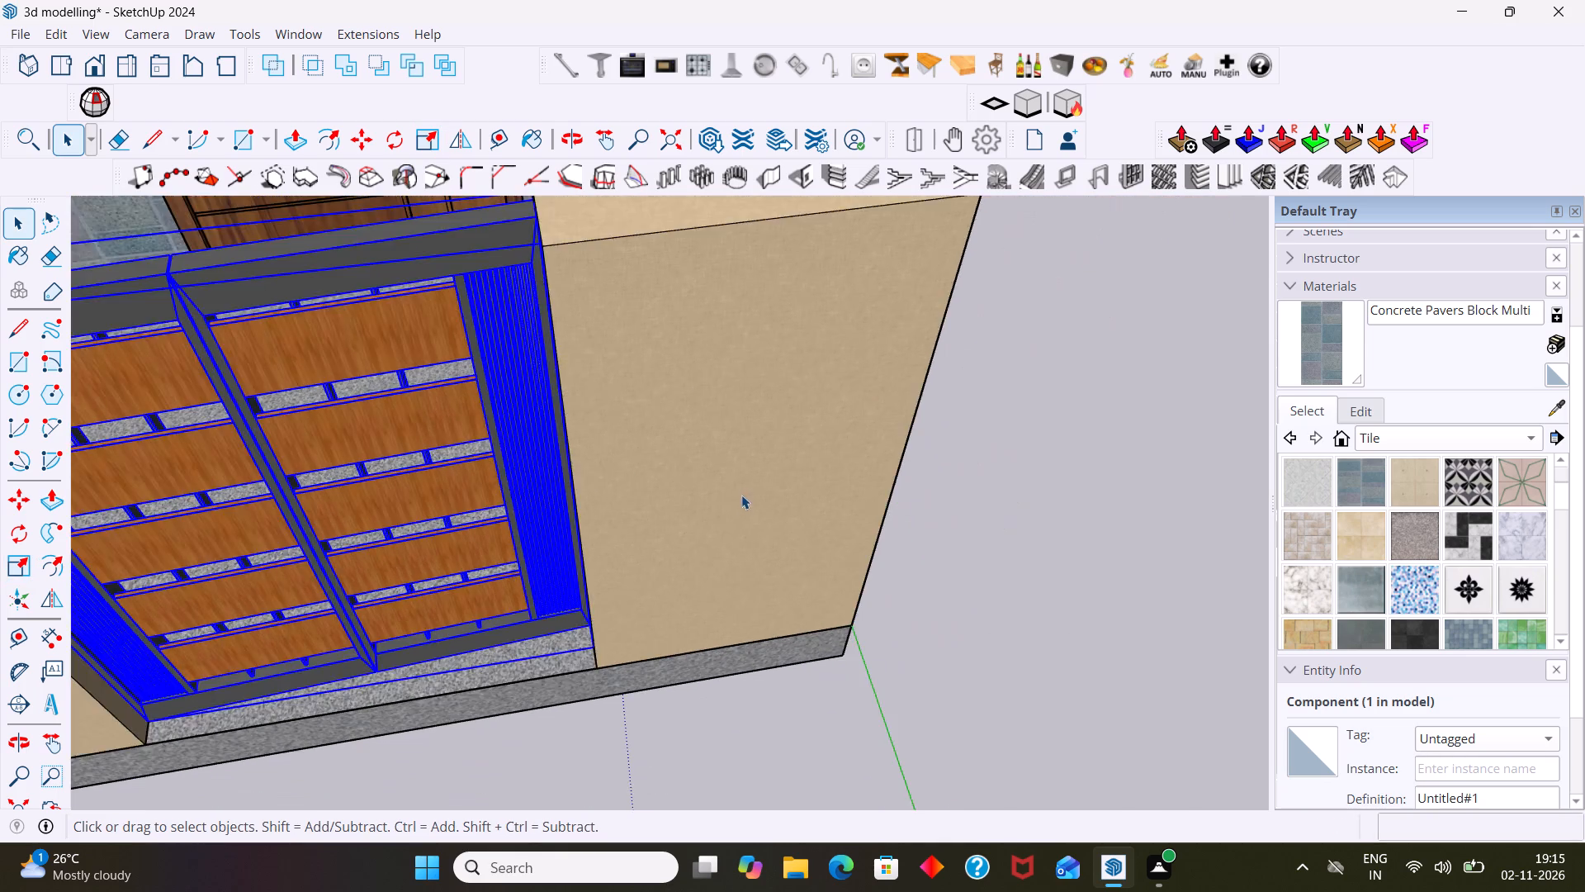
scroll(741, 495, down, 2)
click(1031, 482)
Examine the gate's fit between the two porch pillars from several angles, including its frame, slats and top edge.
scroll(671, 504, down, 4)
scroll(576, 521, down, 1)
middle_drag(574, 531, 566, 582)
scroll(531, 539, up, 7)
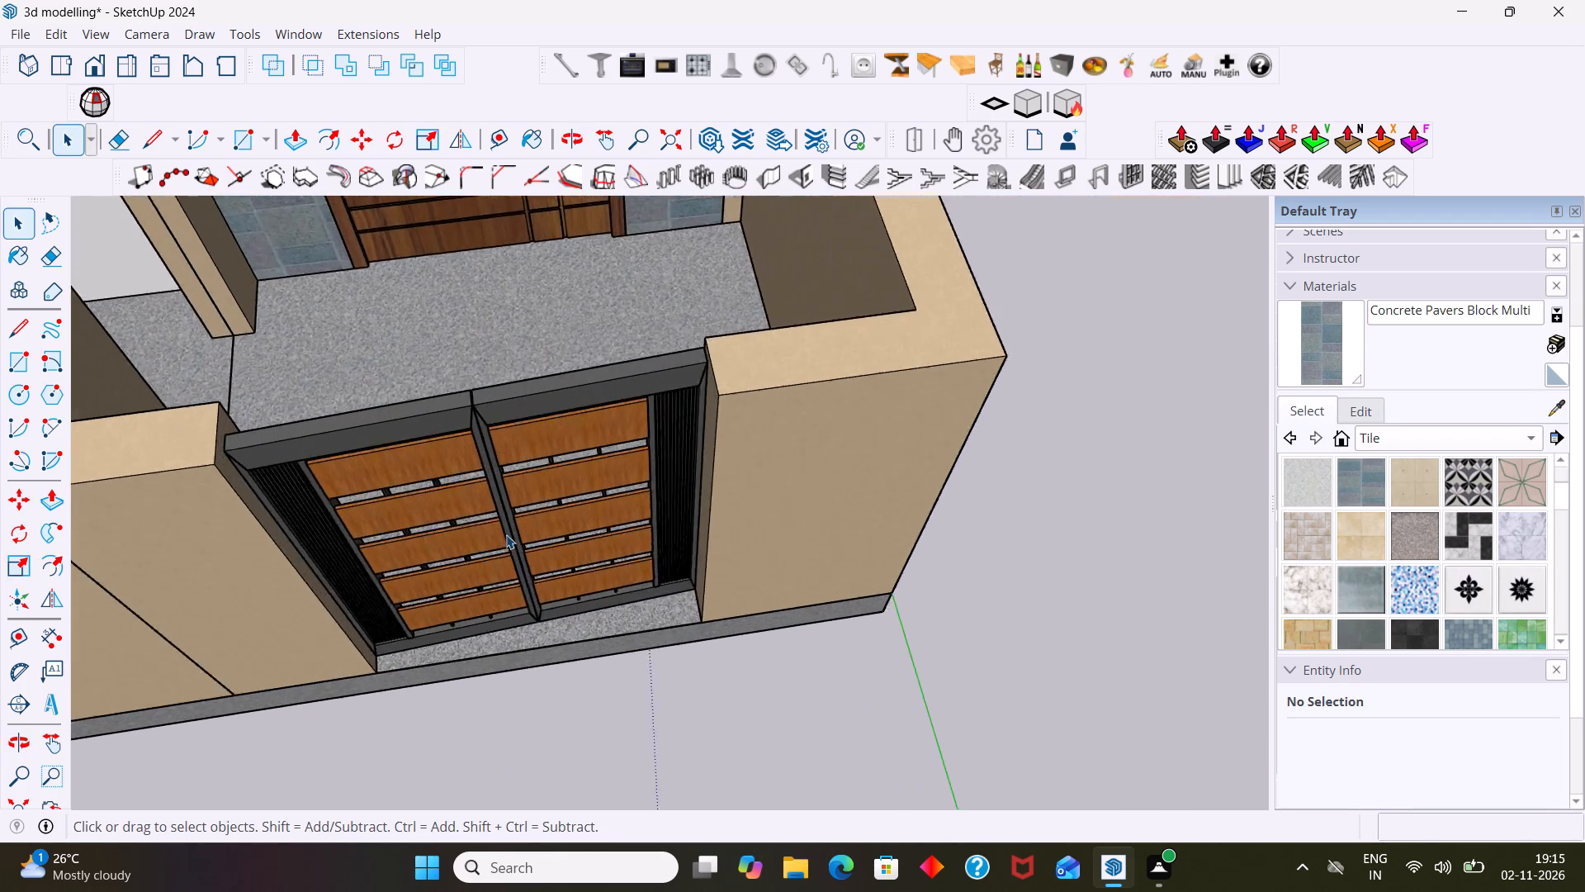
scroll(506, 534, up, 5)
middle_drag(518, 536, 671, 513)
scroll(586, 519, up, 6)
scroll(590, 503, down, 20)
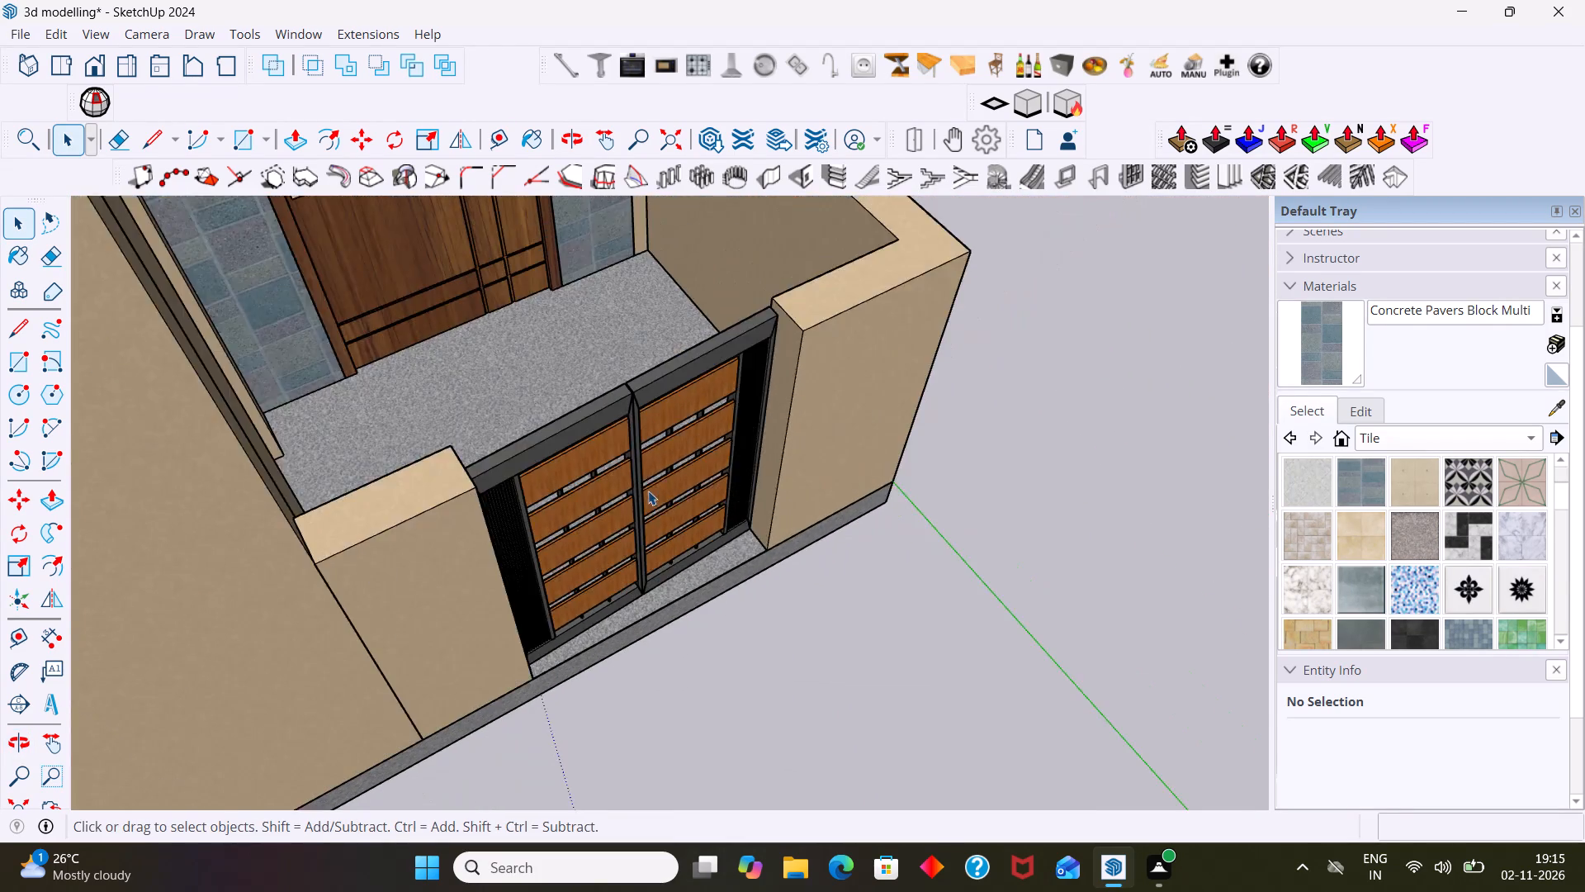
scroll(648, 491, down, 2)
middle_drag(679, 482, 386, 457)
scroll(881, 401, up, 9)
scroll(589, 452, down, 10)
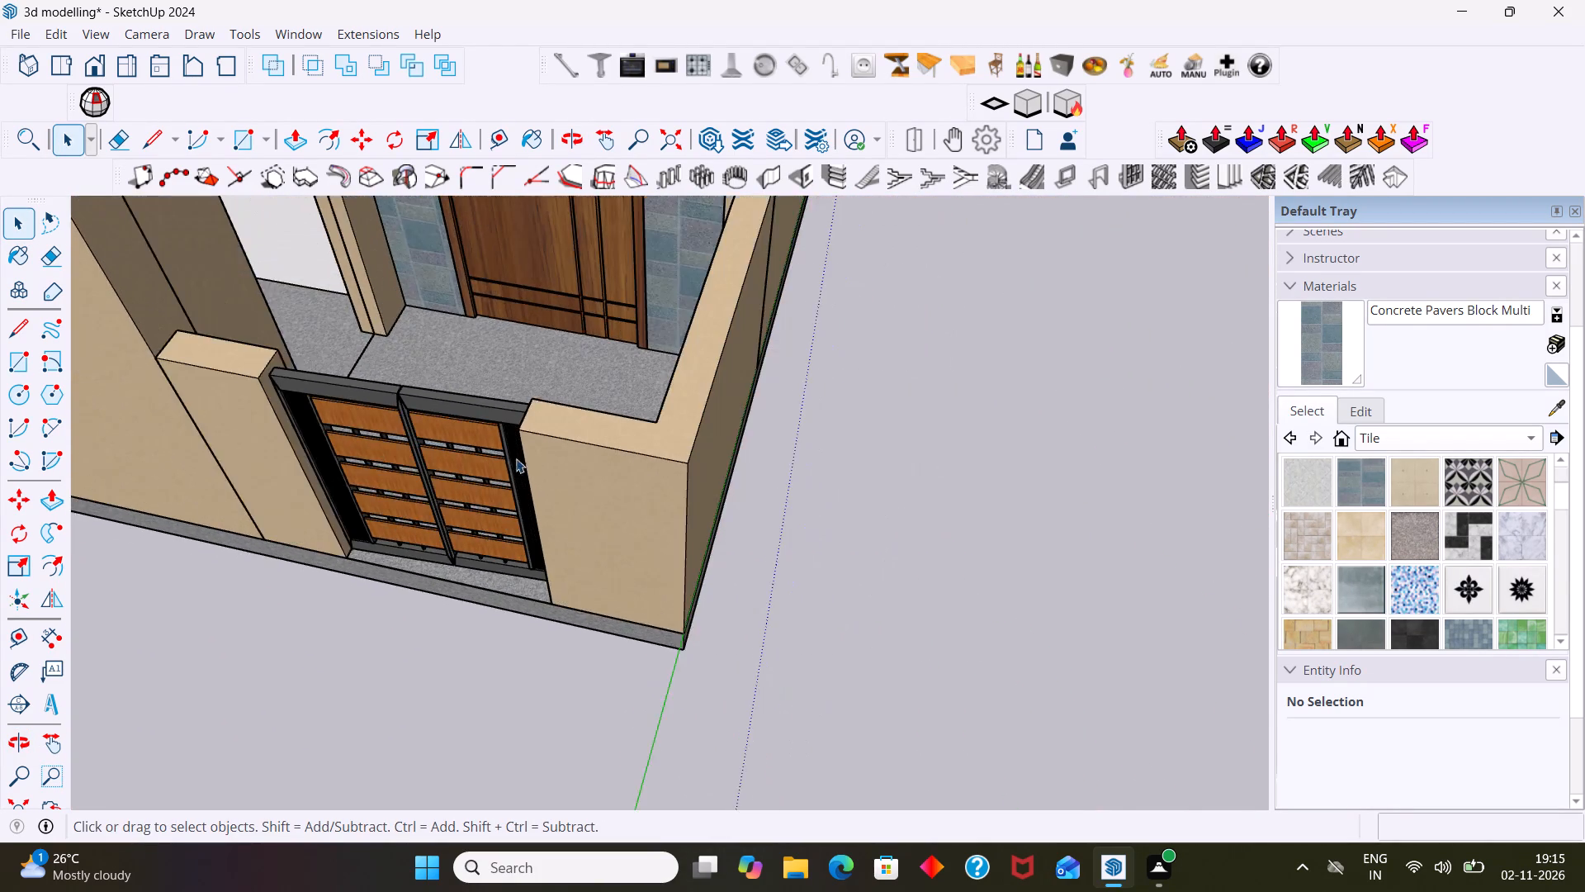
scroll(516, 458, down, 3)
scroll(505, 458, up, 9)
middle_drag(463, 420, 551, 405)
scroll(435, 454, up, 5)
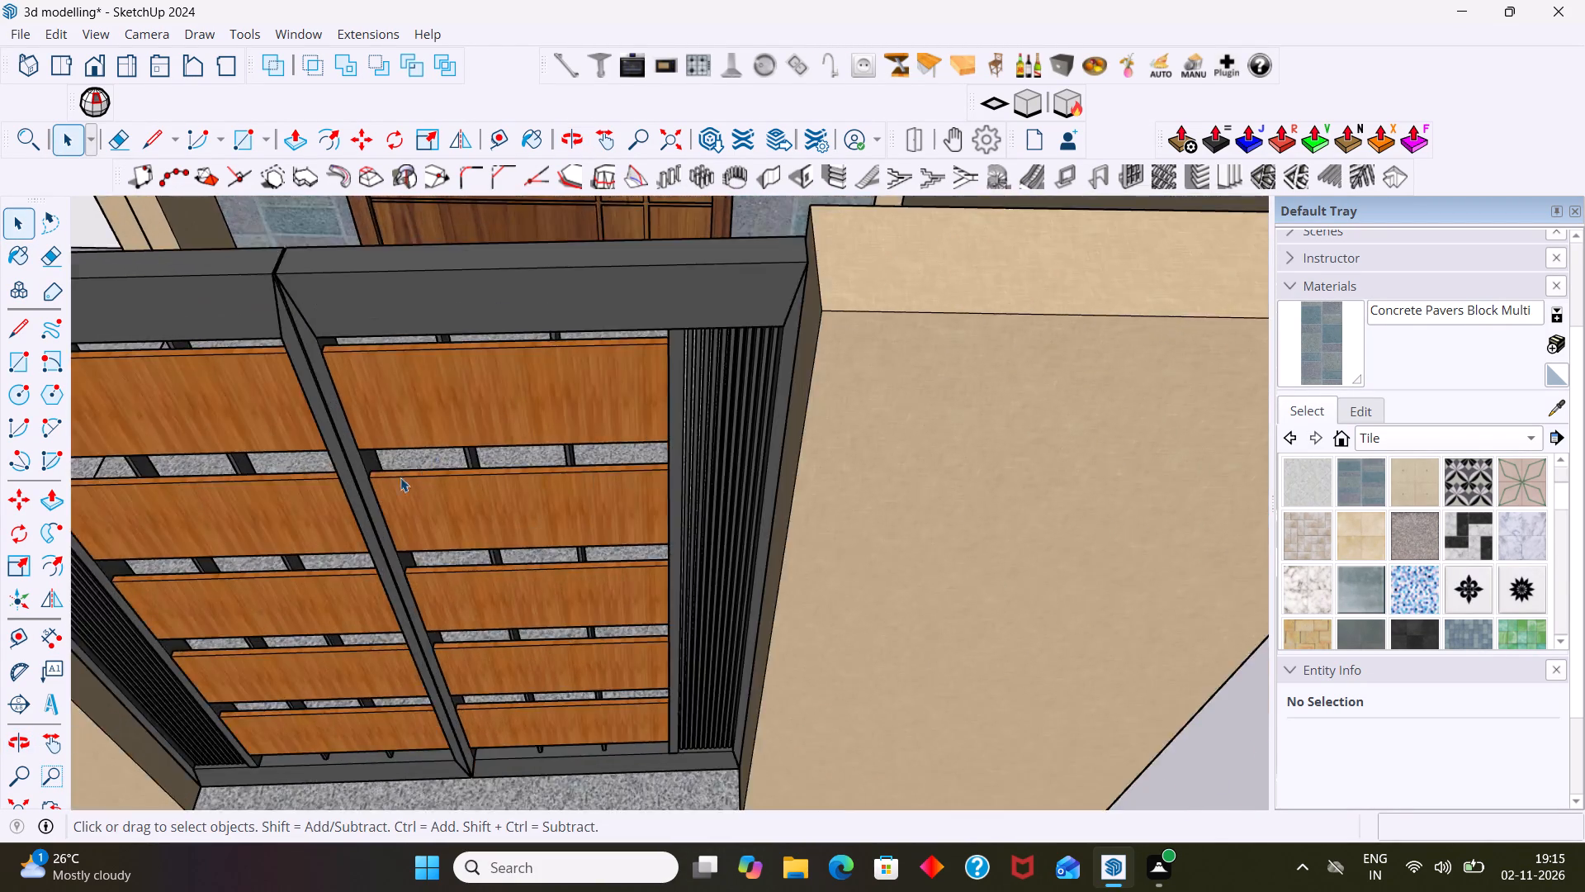
scroll(400, 477, up, 6)
scroll(362, 496, down, 10)
scroll(341, 399, up, 3)
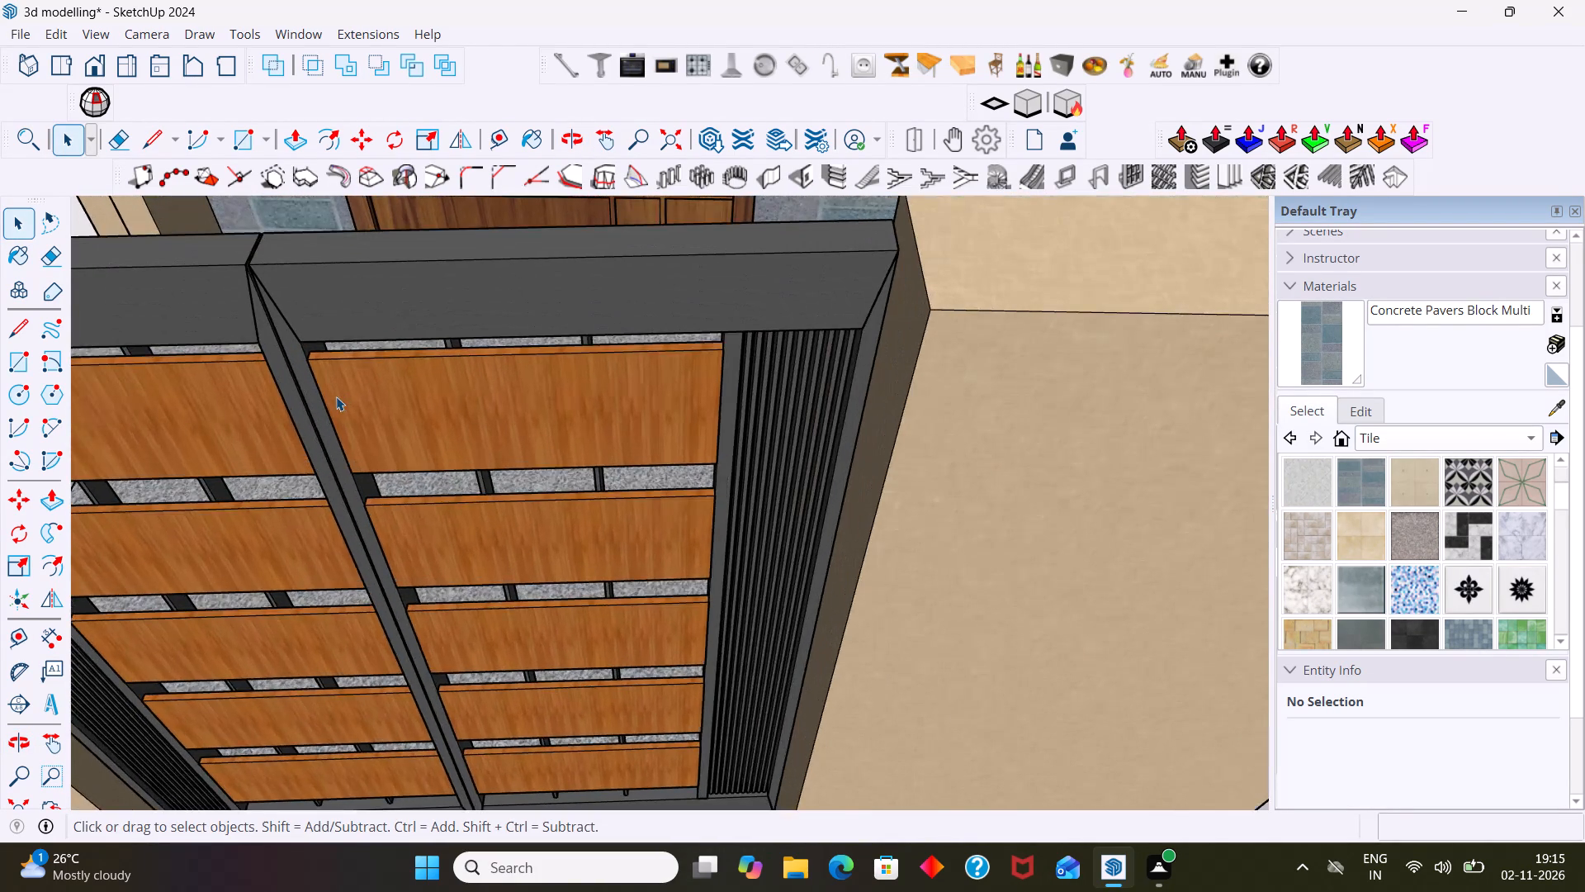
scroll(349, 384, down, 7)
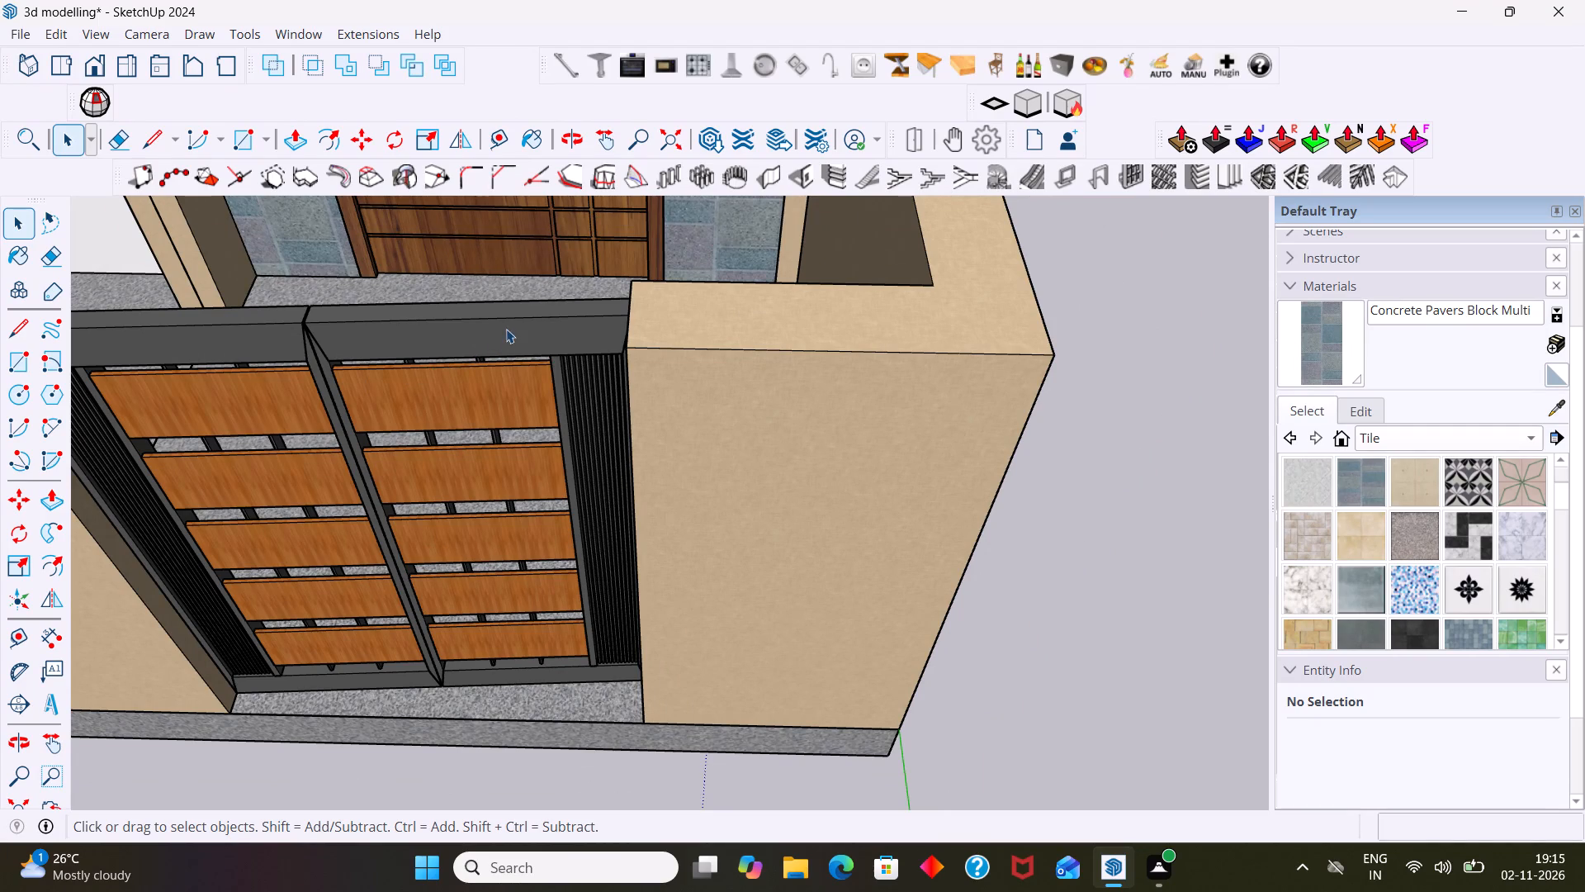
scroll(582, 320, down, 6)
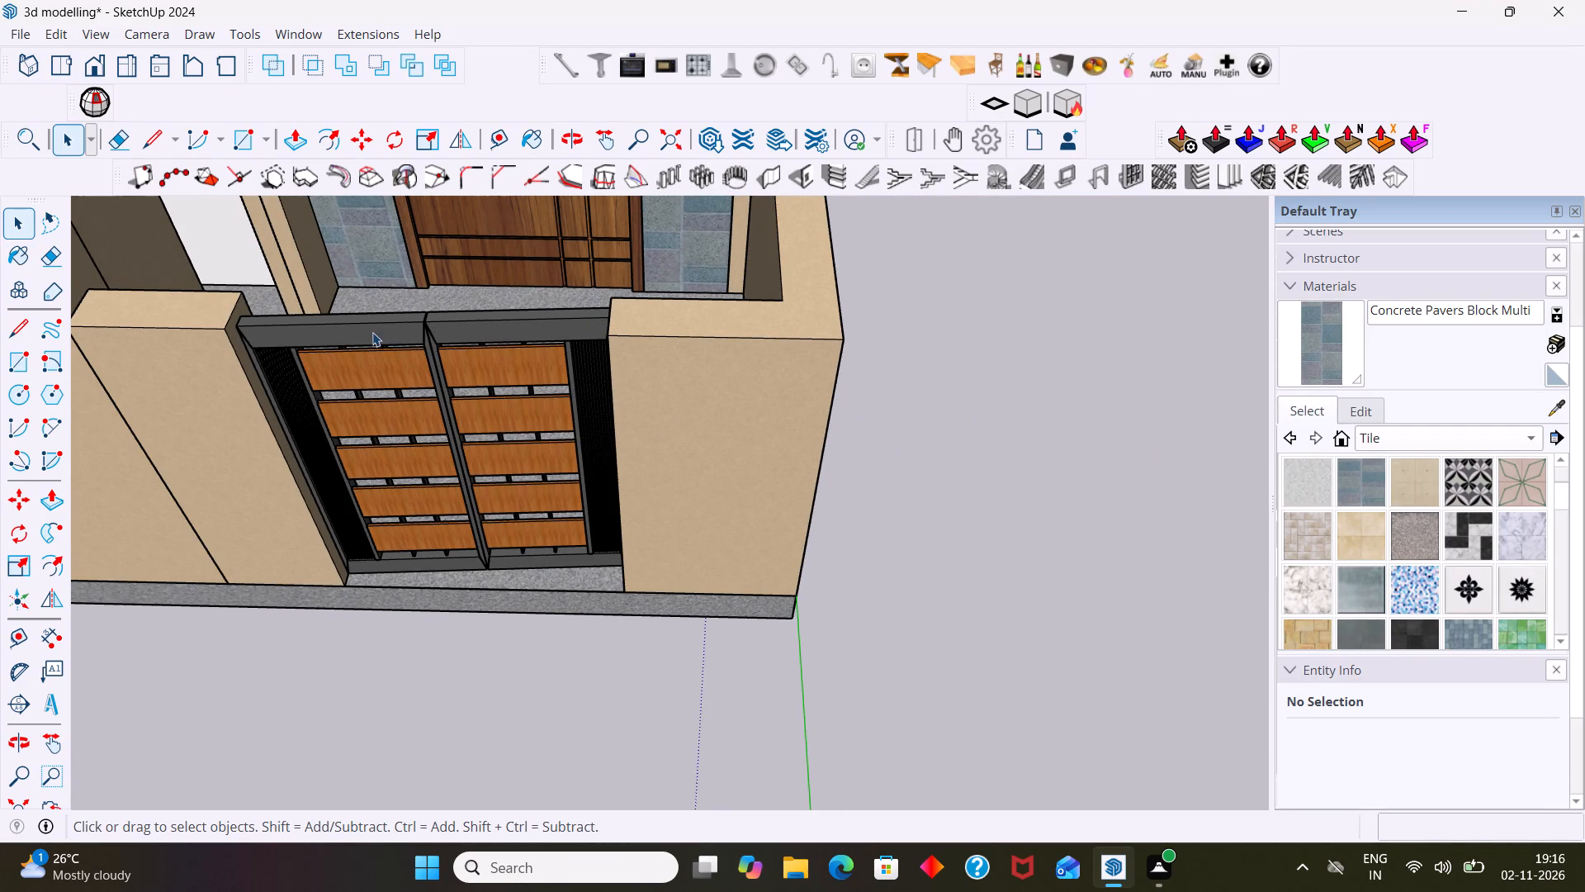
scroll(371, 332, up, 5)
scroll(405, 345, down, 3)
middle_drag(414, 349, 731, 473)
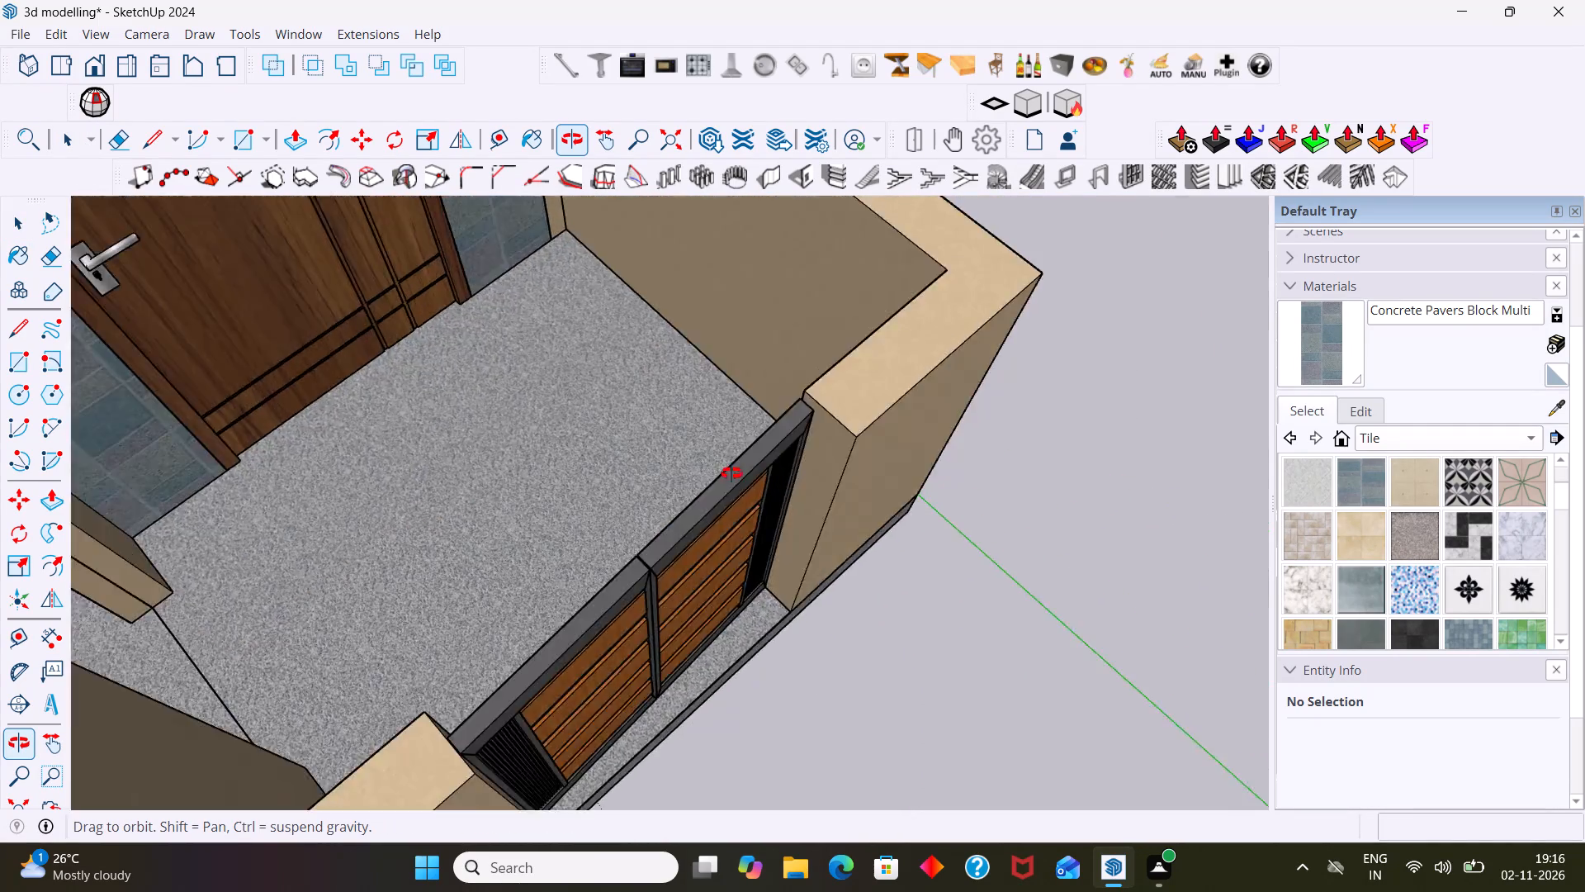
middle_drag(731, 473, 841, 396)
scroll(814, 360, down, 2)
middle_drag(793, 337, 688, 325)
scroll(783, 313, down, 4)
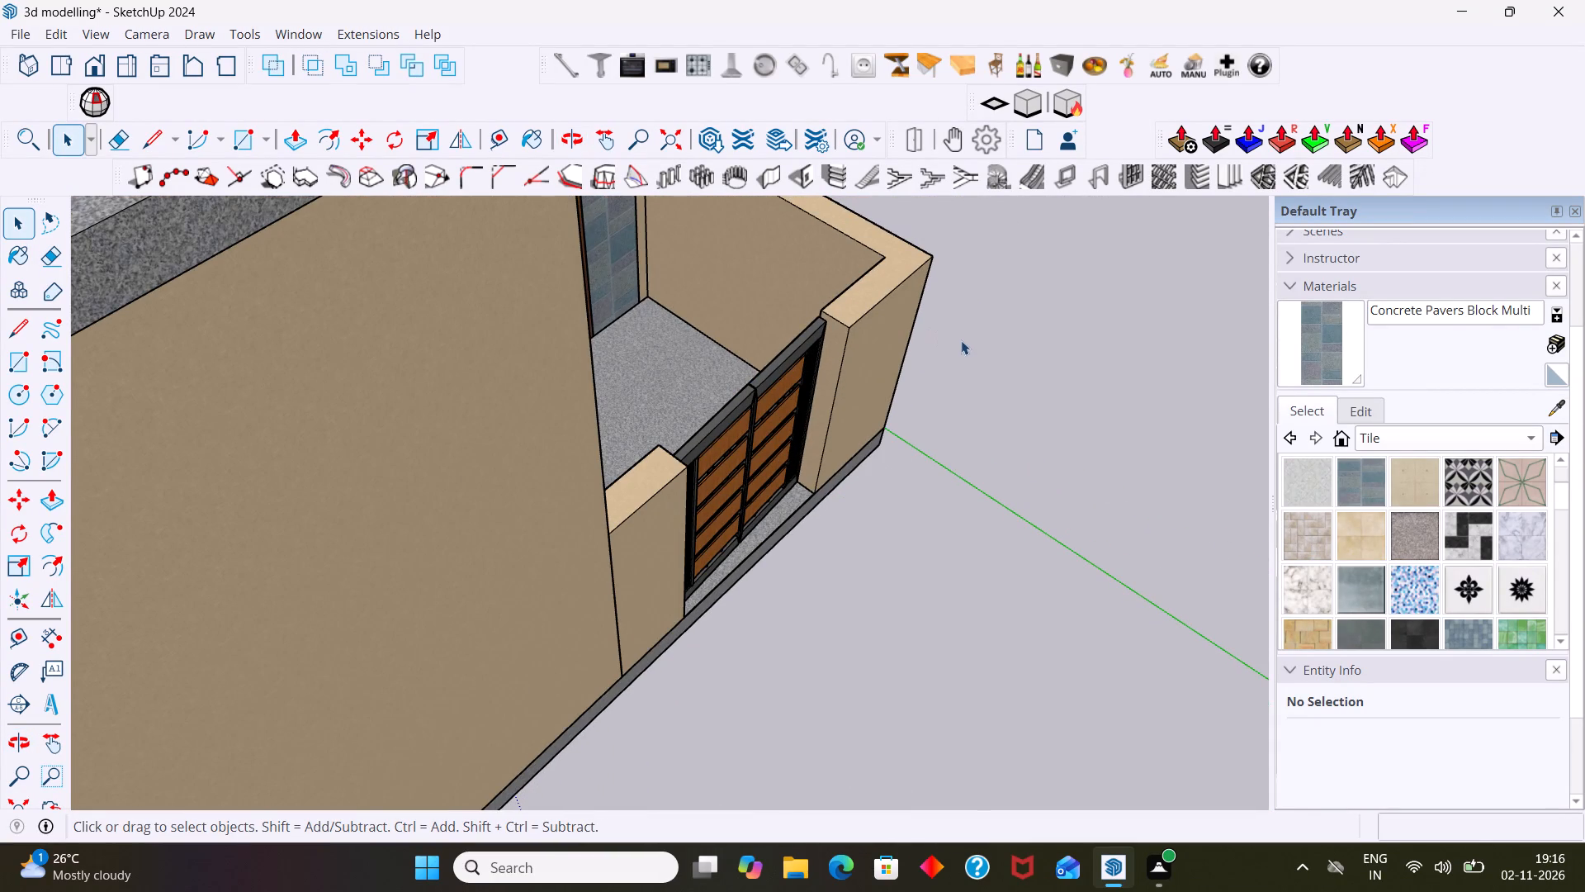
Examine the gate between the porch pillars, checking its side frames, base gap and top rail from the front and above.
scroll(1043, 377, up, 3)
middle_drag(703, 415, 537, 450)
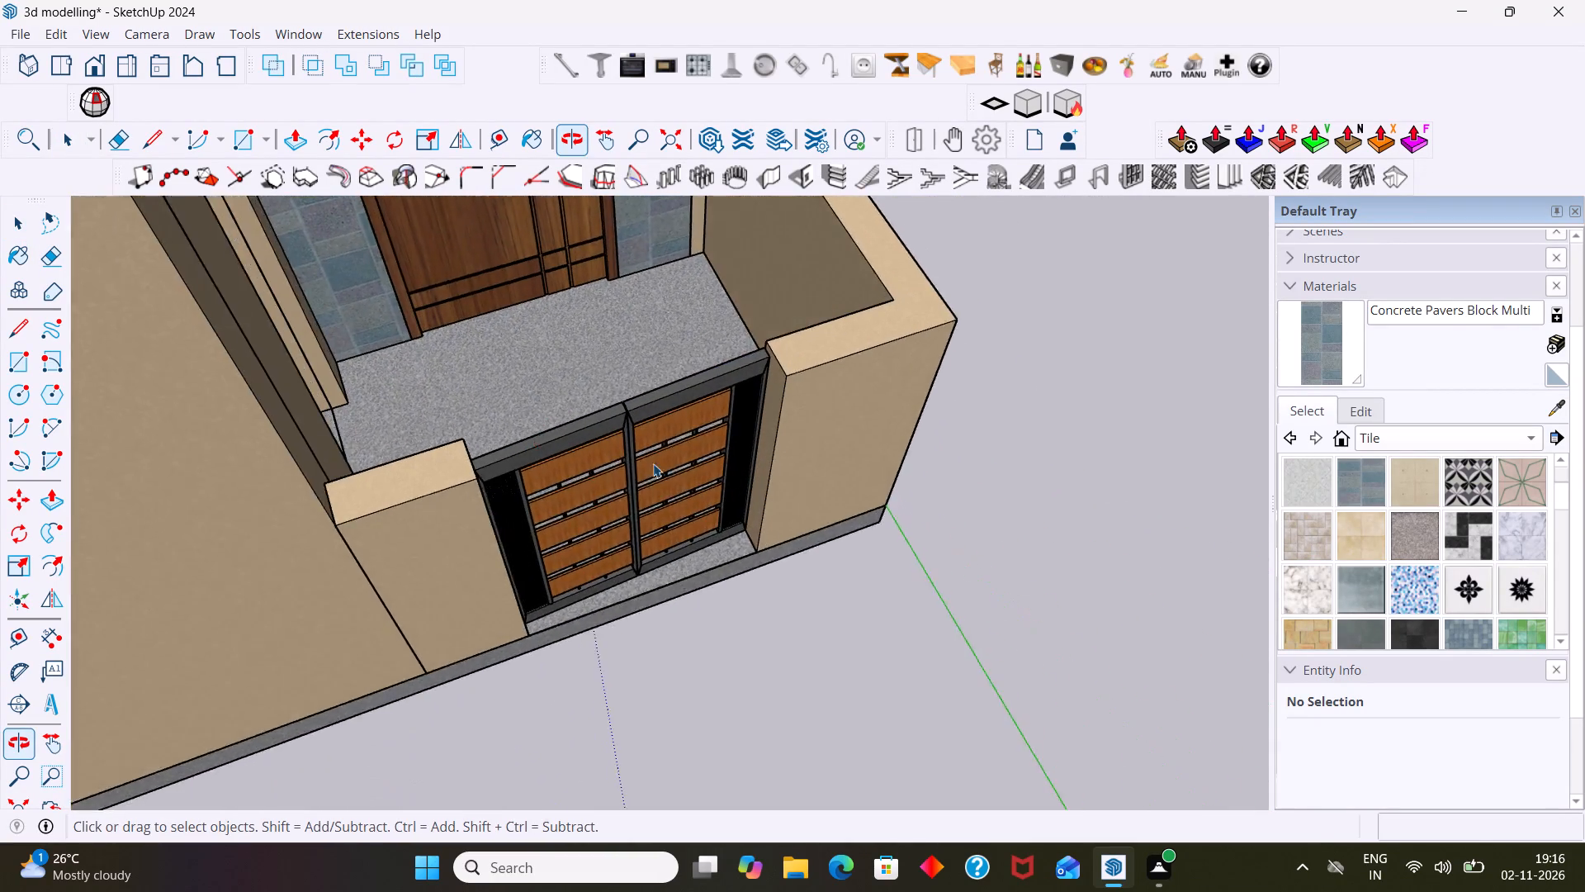
scroll(667, 463, up, 3)
scroll(792, 409, up, 1)
middle_drag(792, 409, 675, 401)
scroll(675, 391, down, 7)
middle_drag(674, 463, 617, 333)
scroll(635, 379, up, 3)
middle_drag(688, 440, 710, 371)
scroll(713, 449, up, 5)
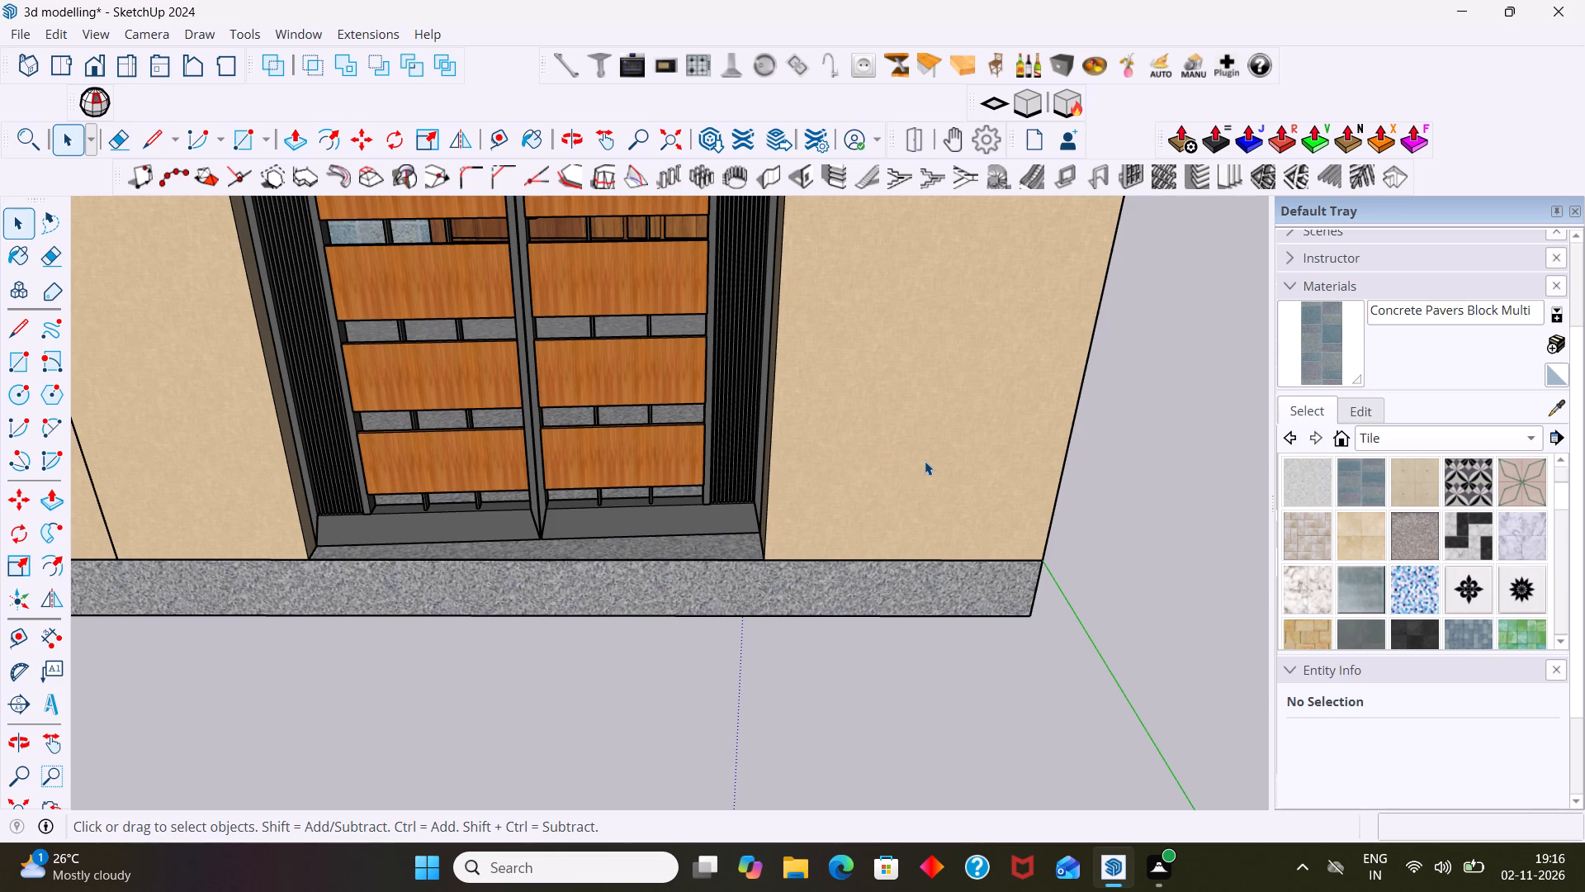
scroll(674, 480, down, 8)
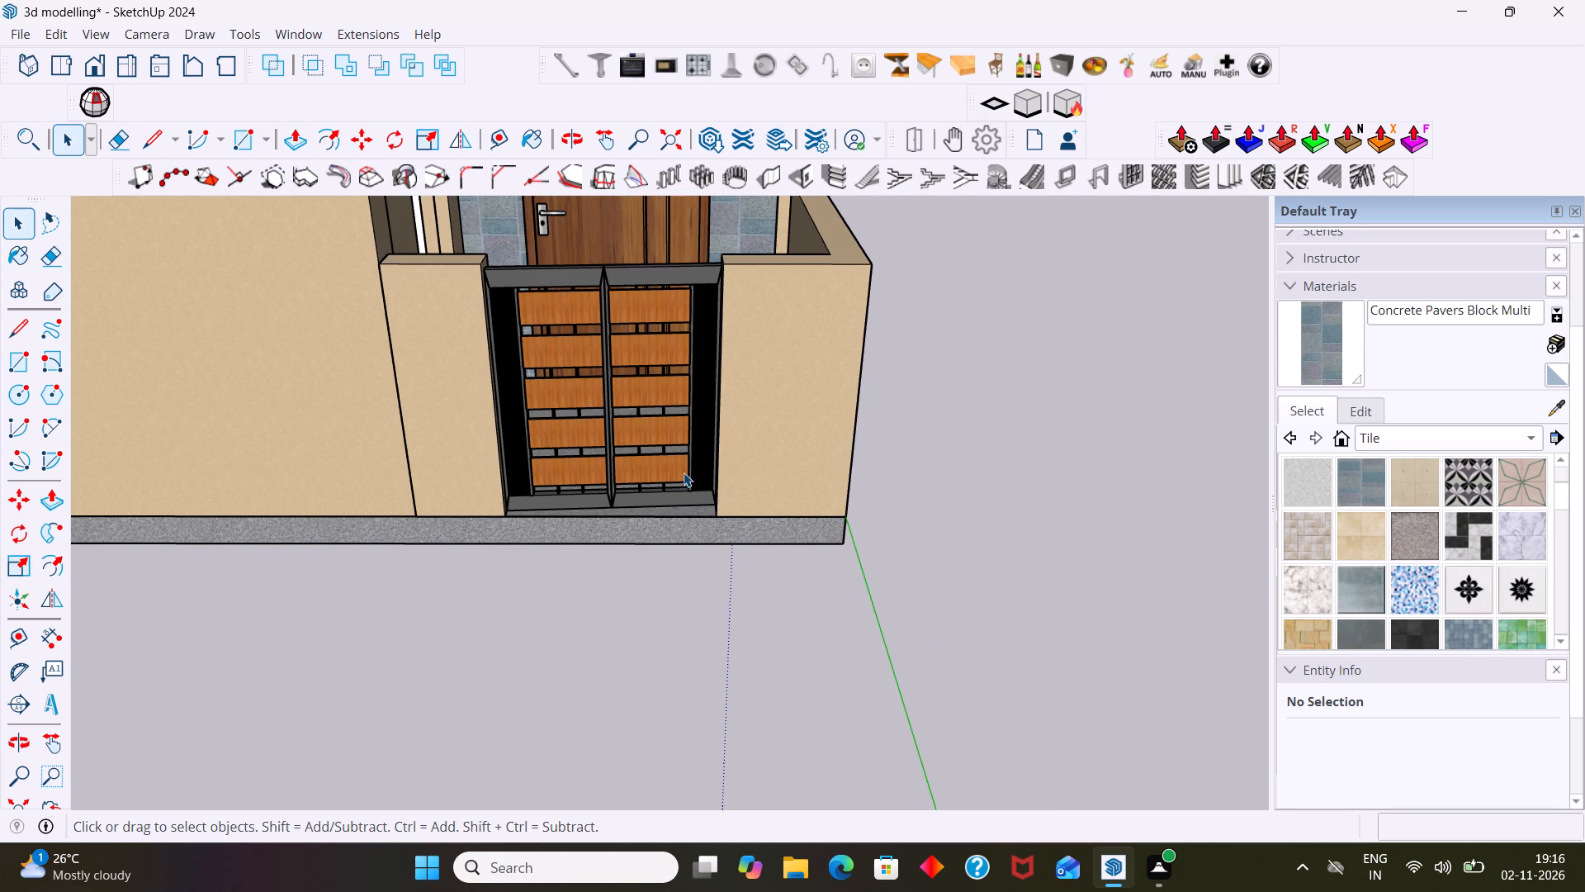
scroll(684, 494, down, 7)
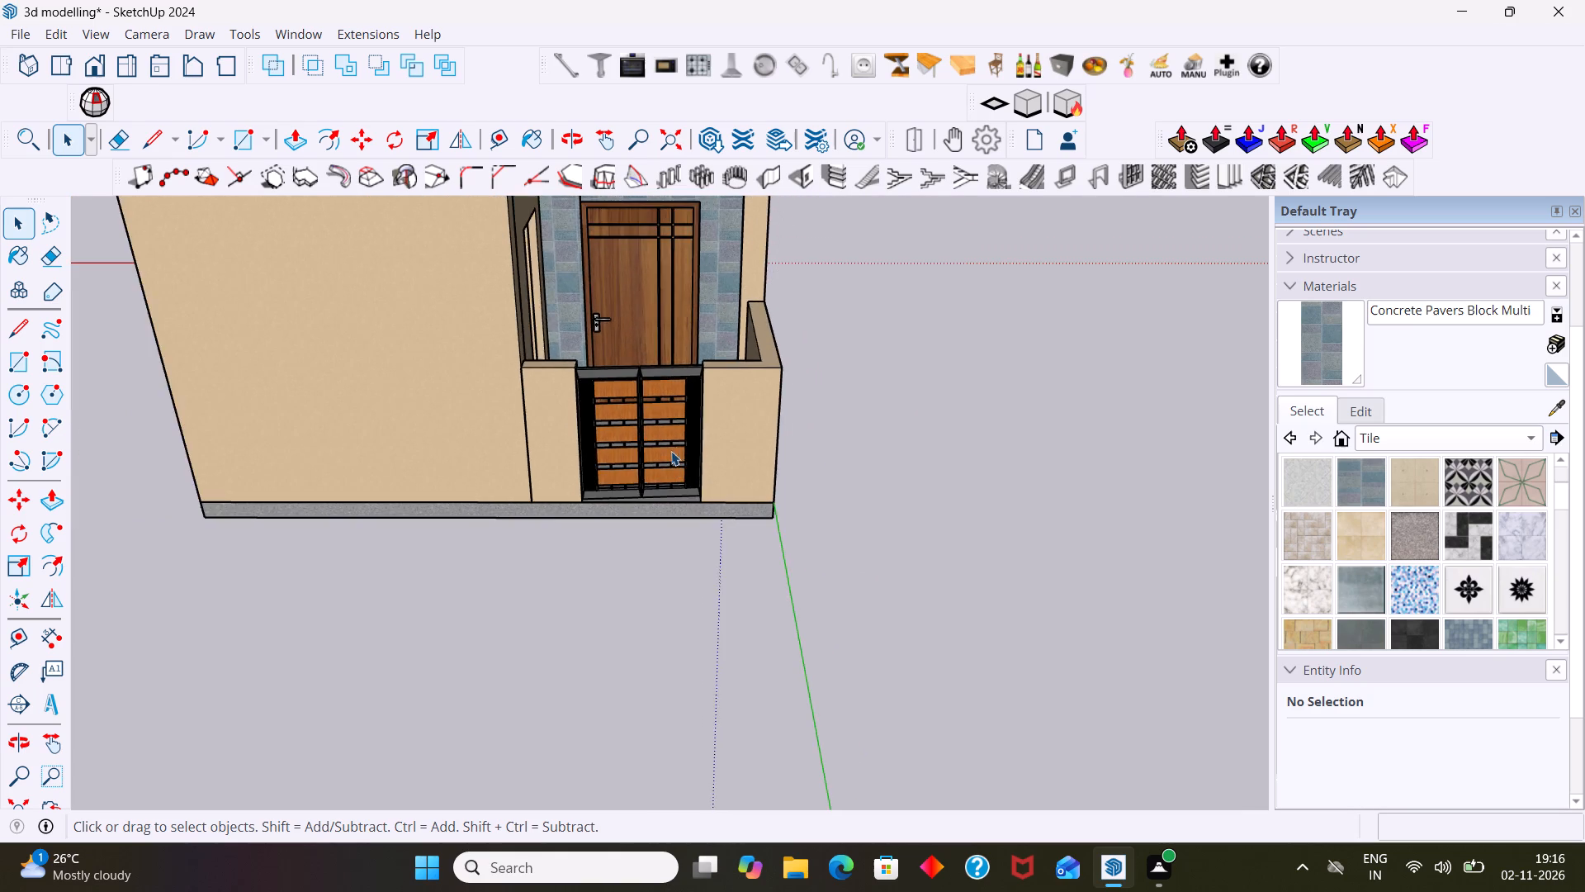
middle_drag(662, 471, 660, 543)
scroll(648, 449, up, 18)
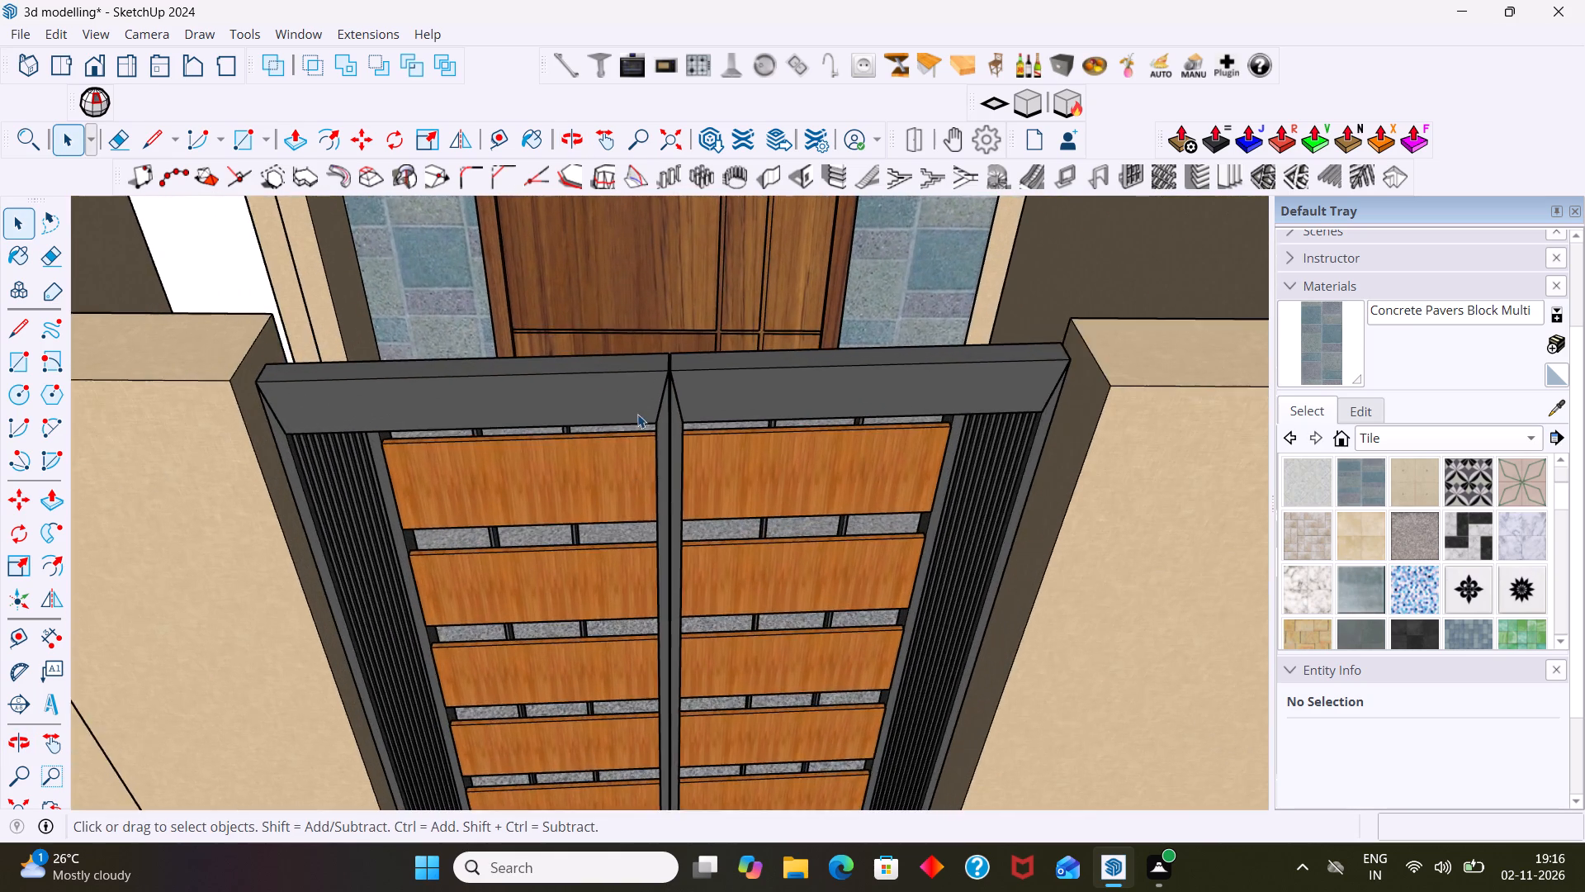
scroll(637, 414, up, 3)
middle_drag(623, 425, 592, 513)
scroll(594, 490, down, 14)
middle_drag(670, 512, 670, 567)
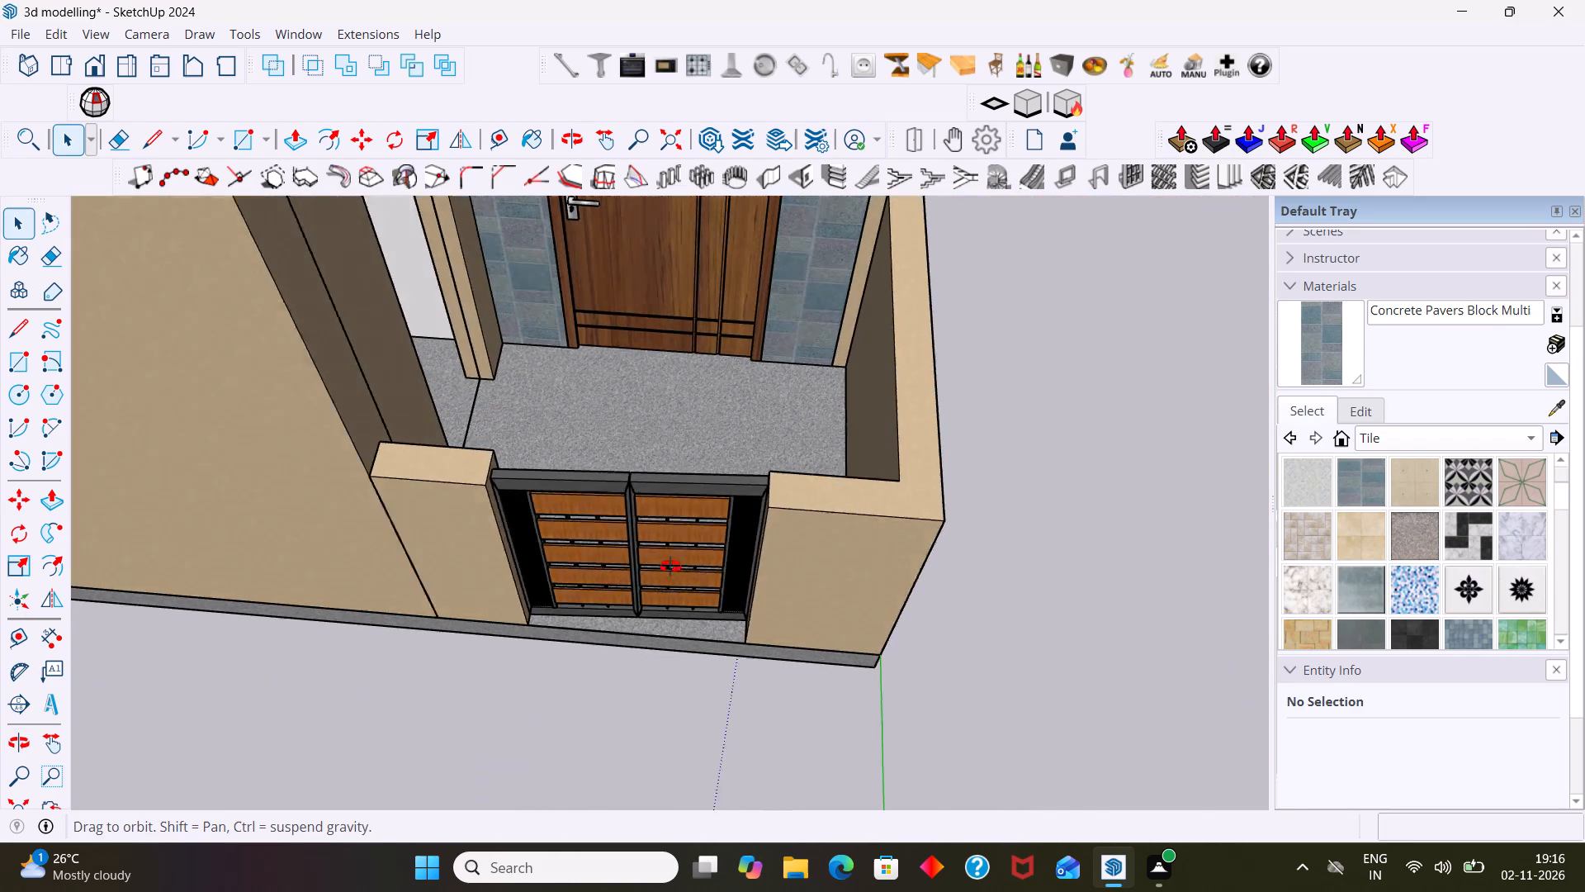
middle_drag(670, 567, 712, 532)
scroll(656, 500, up, 3)
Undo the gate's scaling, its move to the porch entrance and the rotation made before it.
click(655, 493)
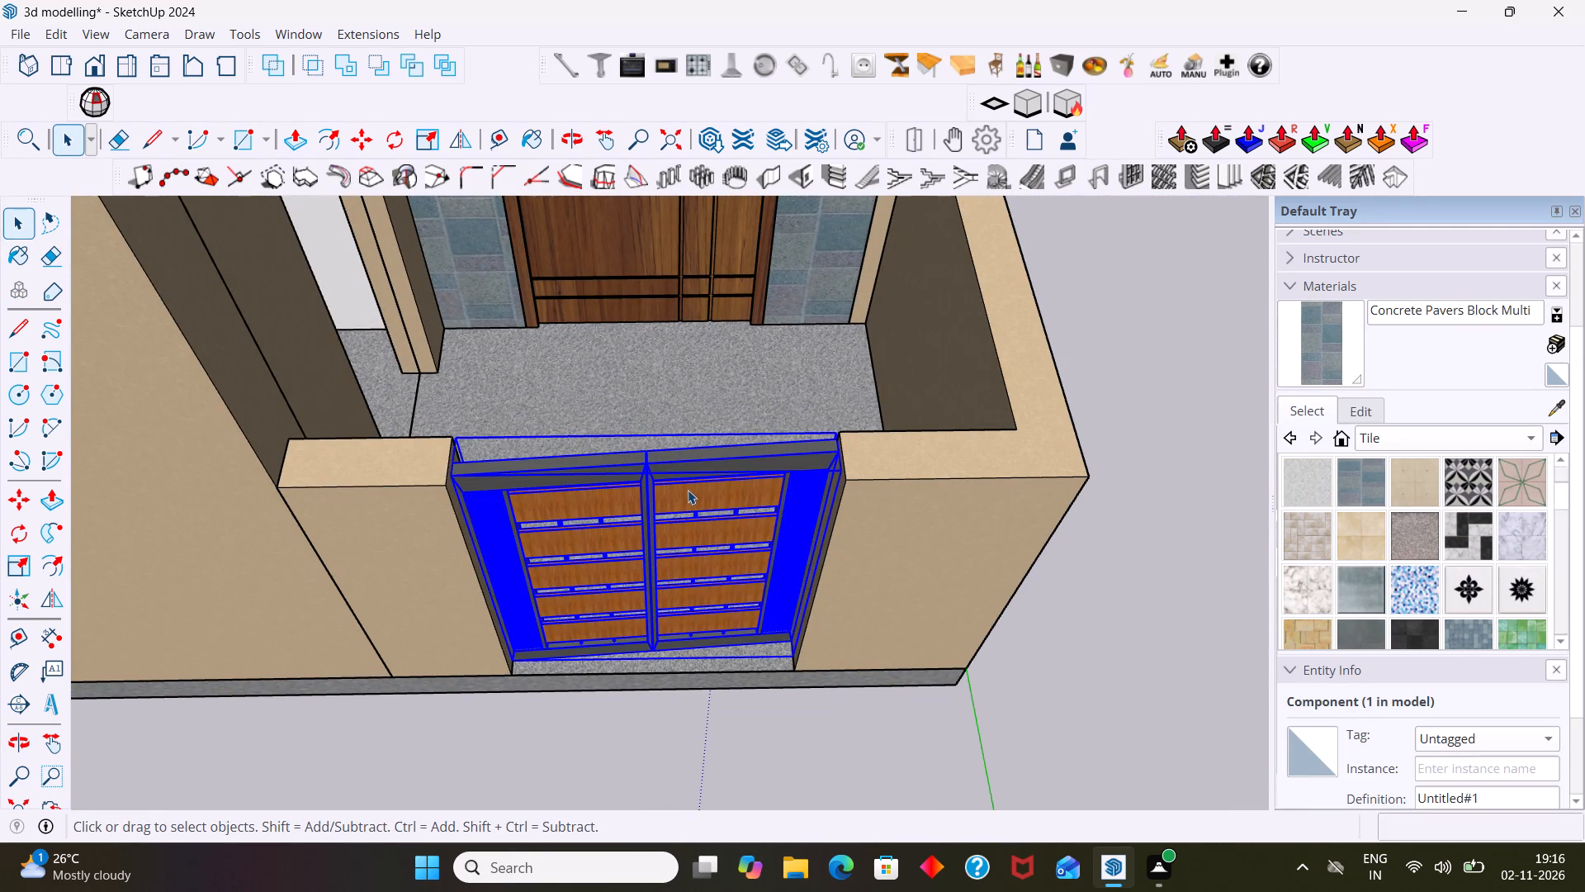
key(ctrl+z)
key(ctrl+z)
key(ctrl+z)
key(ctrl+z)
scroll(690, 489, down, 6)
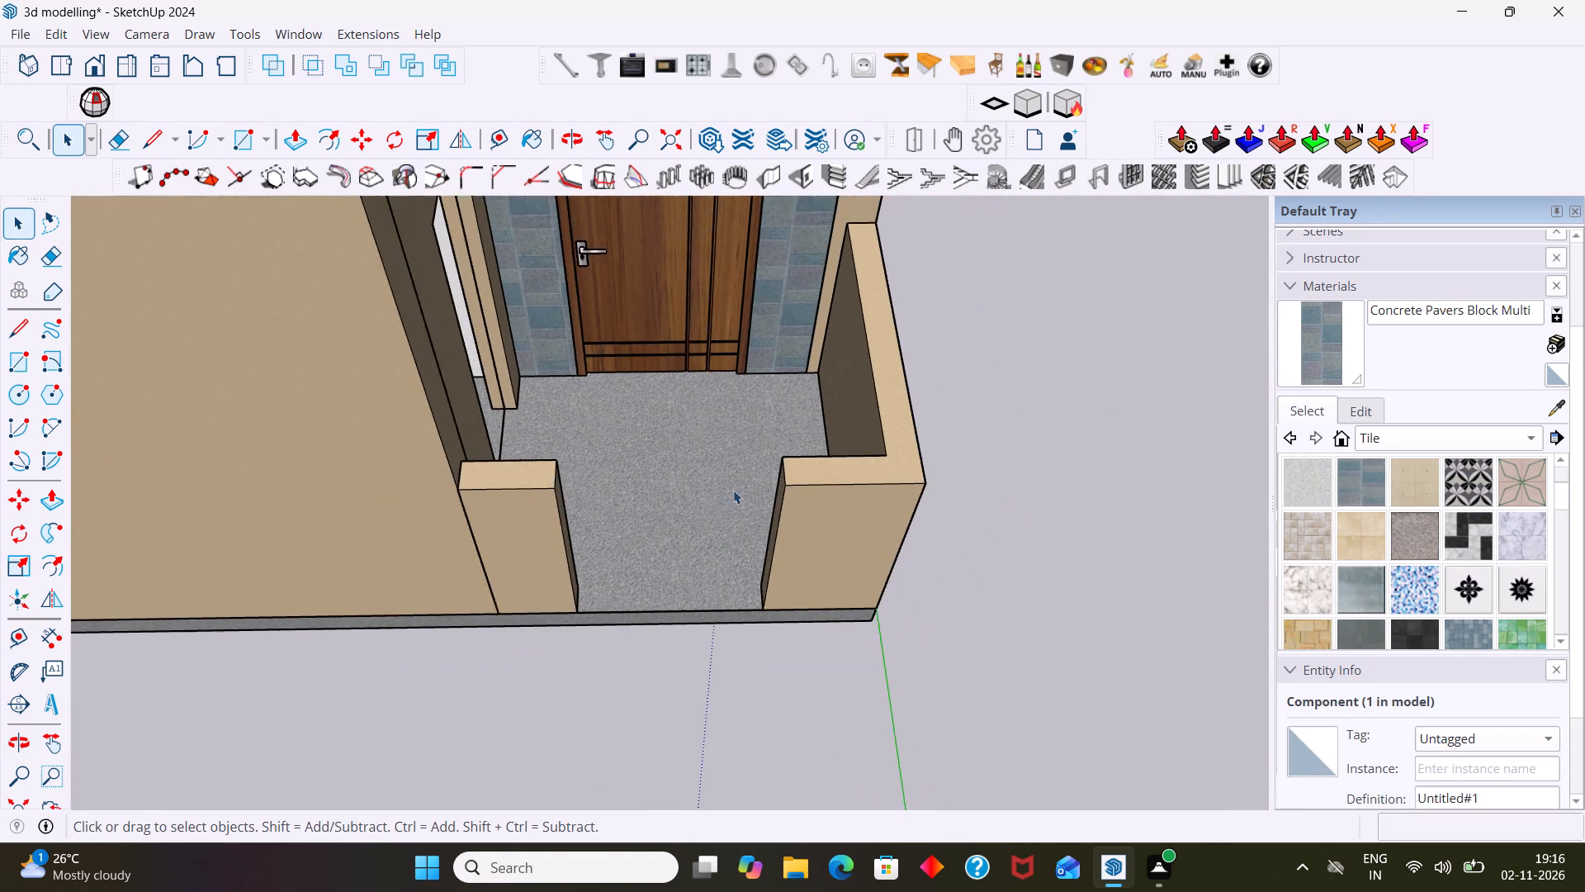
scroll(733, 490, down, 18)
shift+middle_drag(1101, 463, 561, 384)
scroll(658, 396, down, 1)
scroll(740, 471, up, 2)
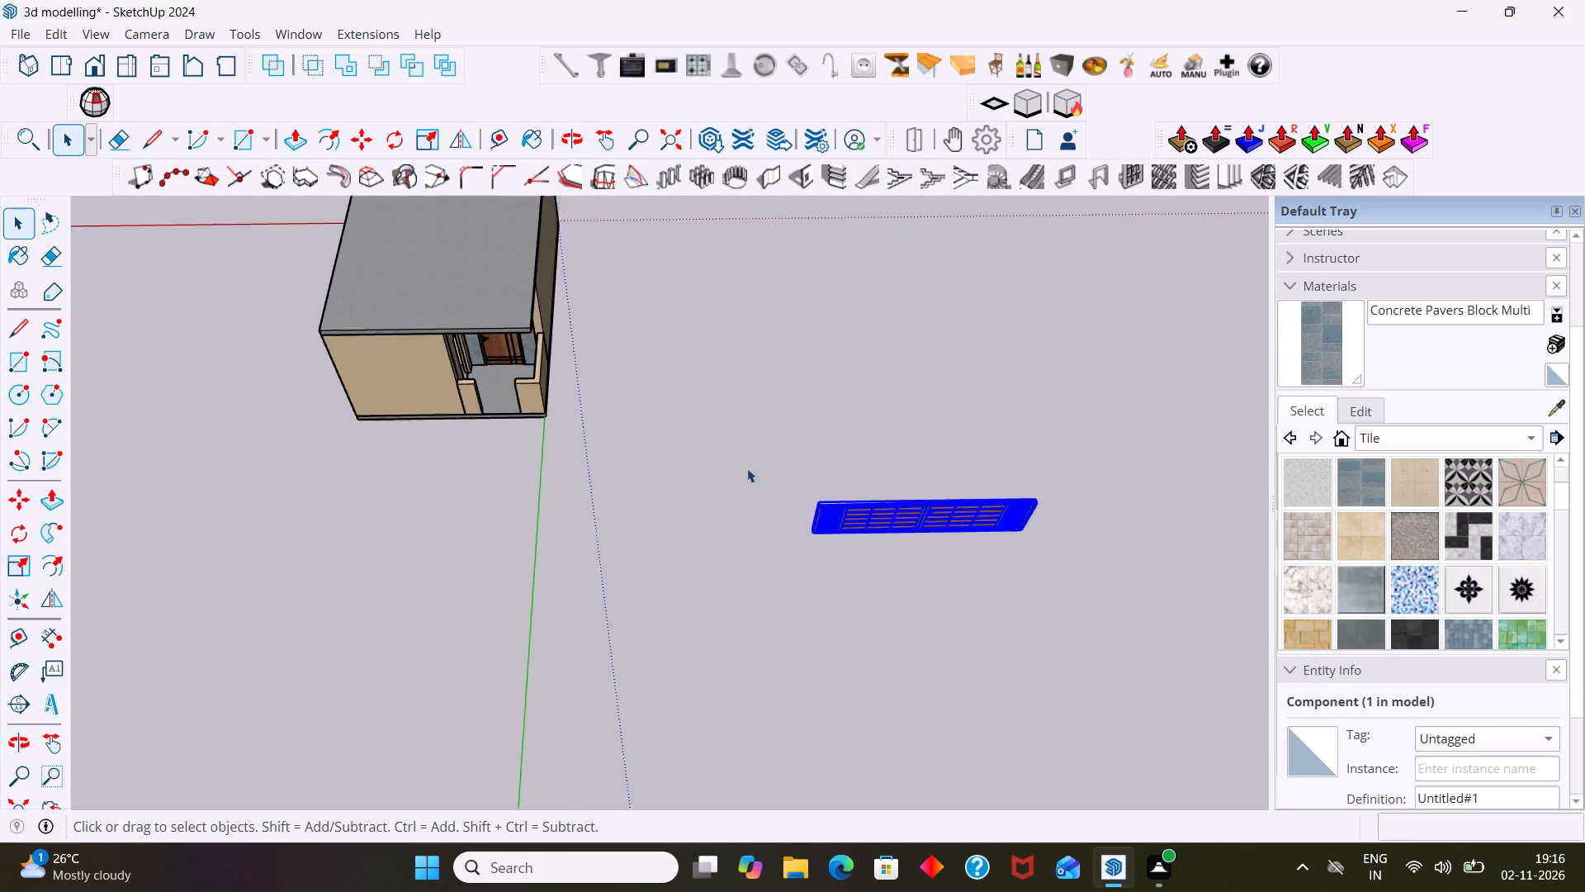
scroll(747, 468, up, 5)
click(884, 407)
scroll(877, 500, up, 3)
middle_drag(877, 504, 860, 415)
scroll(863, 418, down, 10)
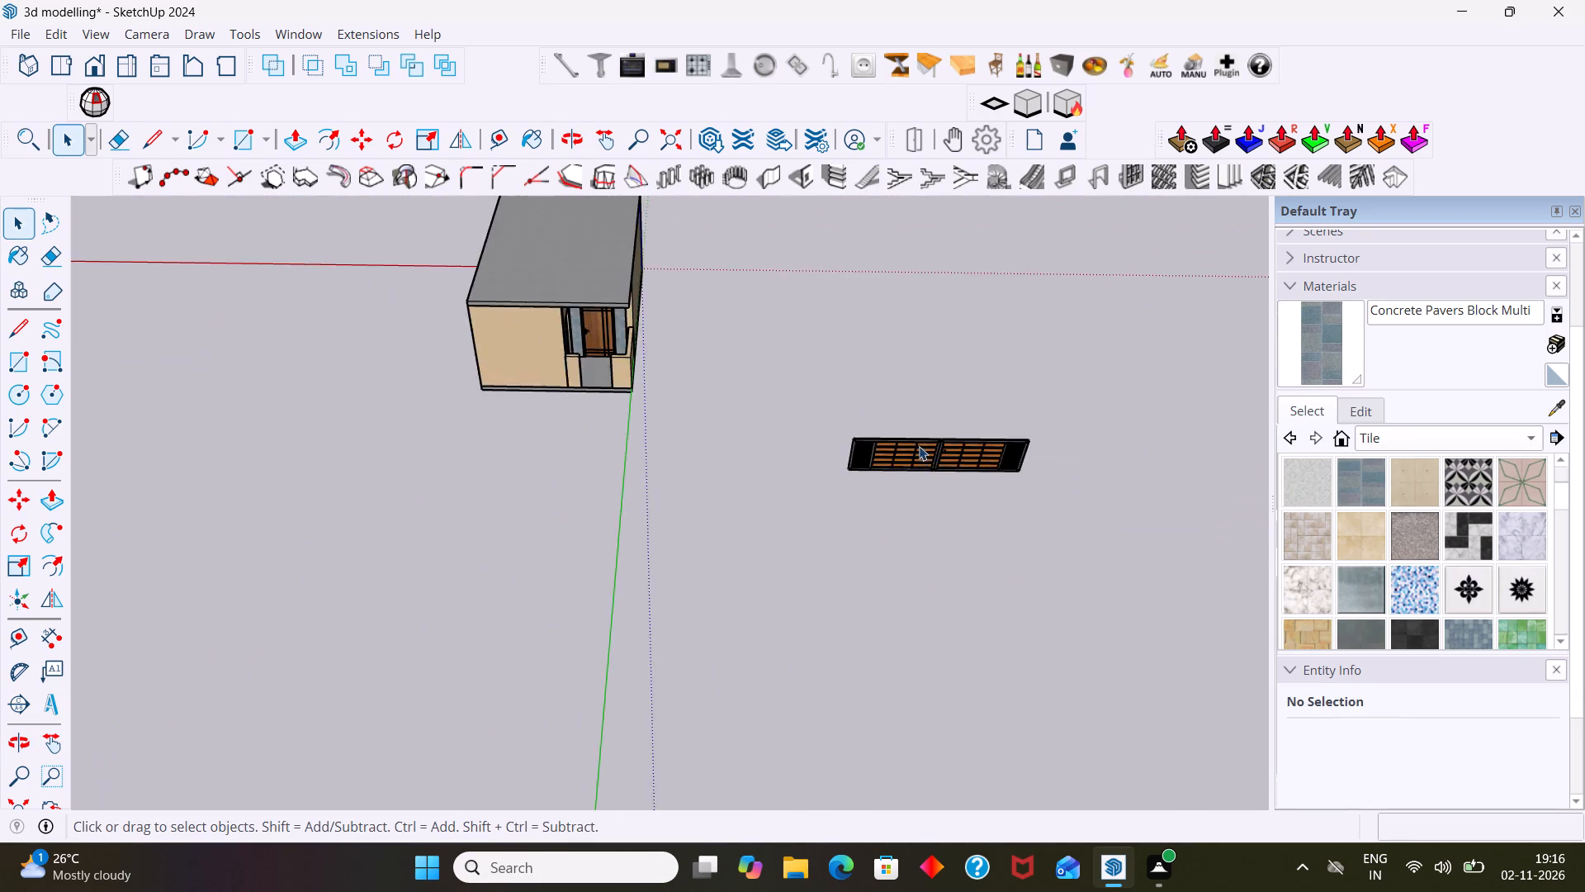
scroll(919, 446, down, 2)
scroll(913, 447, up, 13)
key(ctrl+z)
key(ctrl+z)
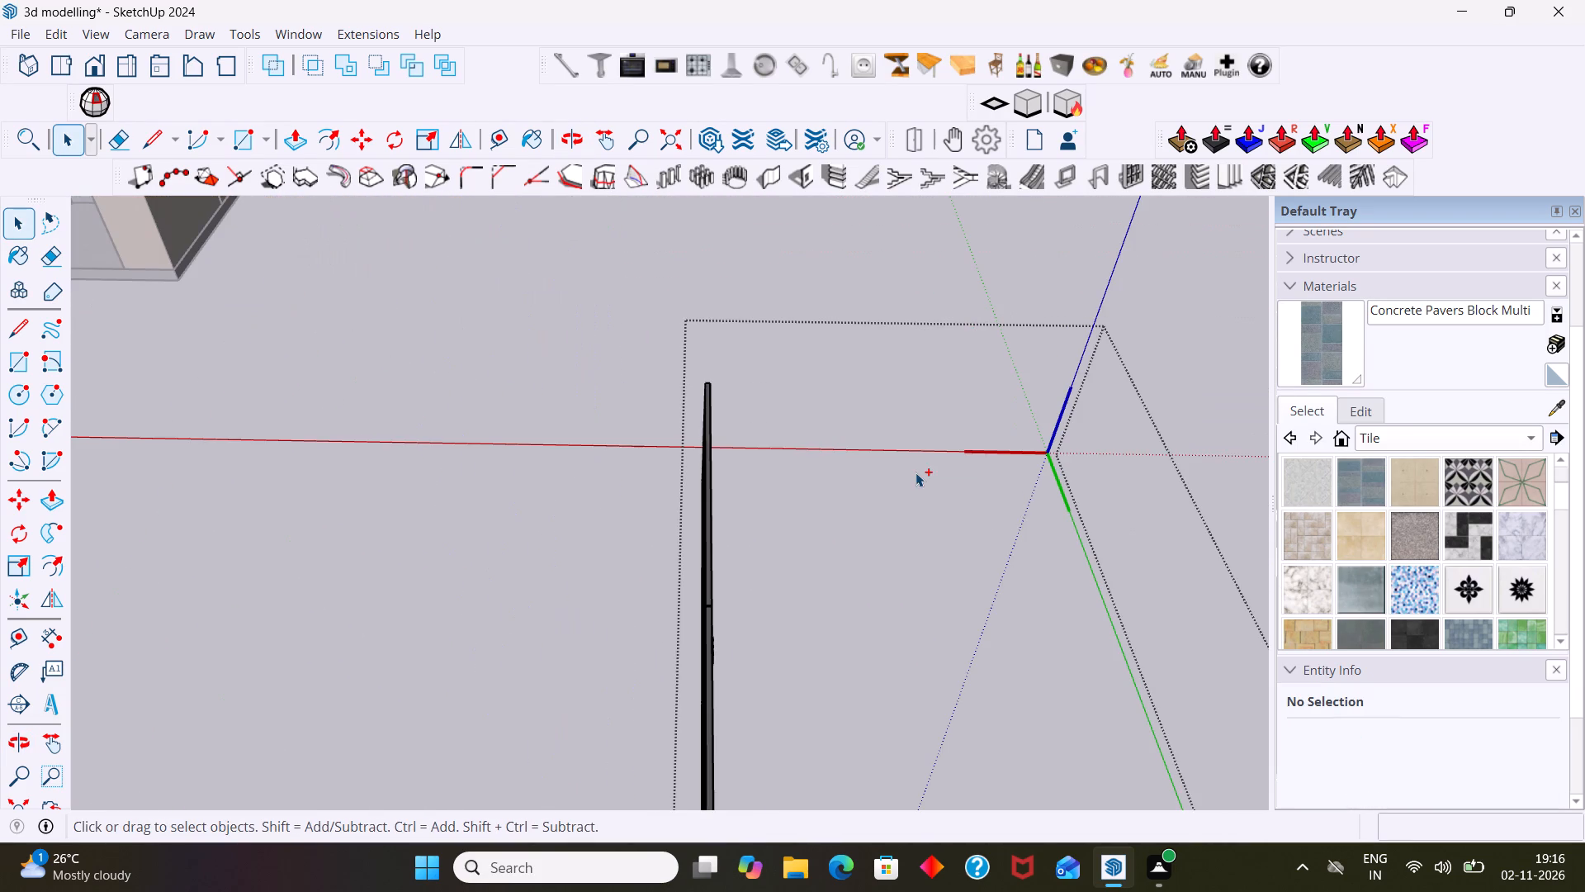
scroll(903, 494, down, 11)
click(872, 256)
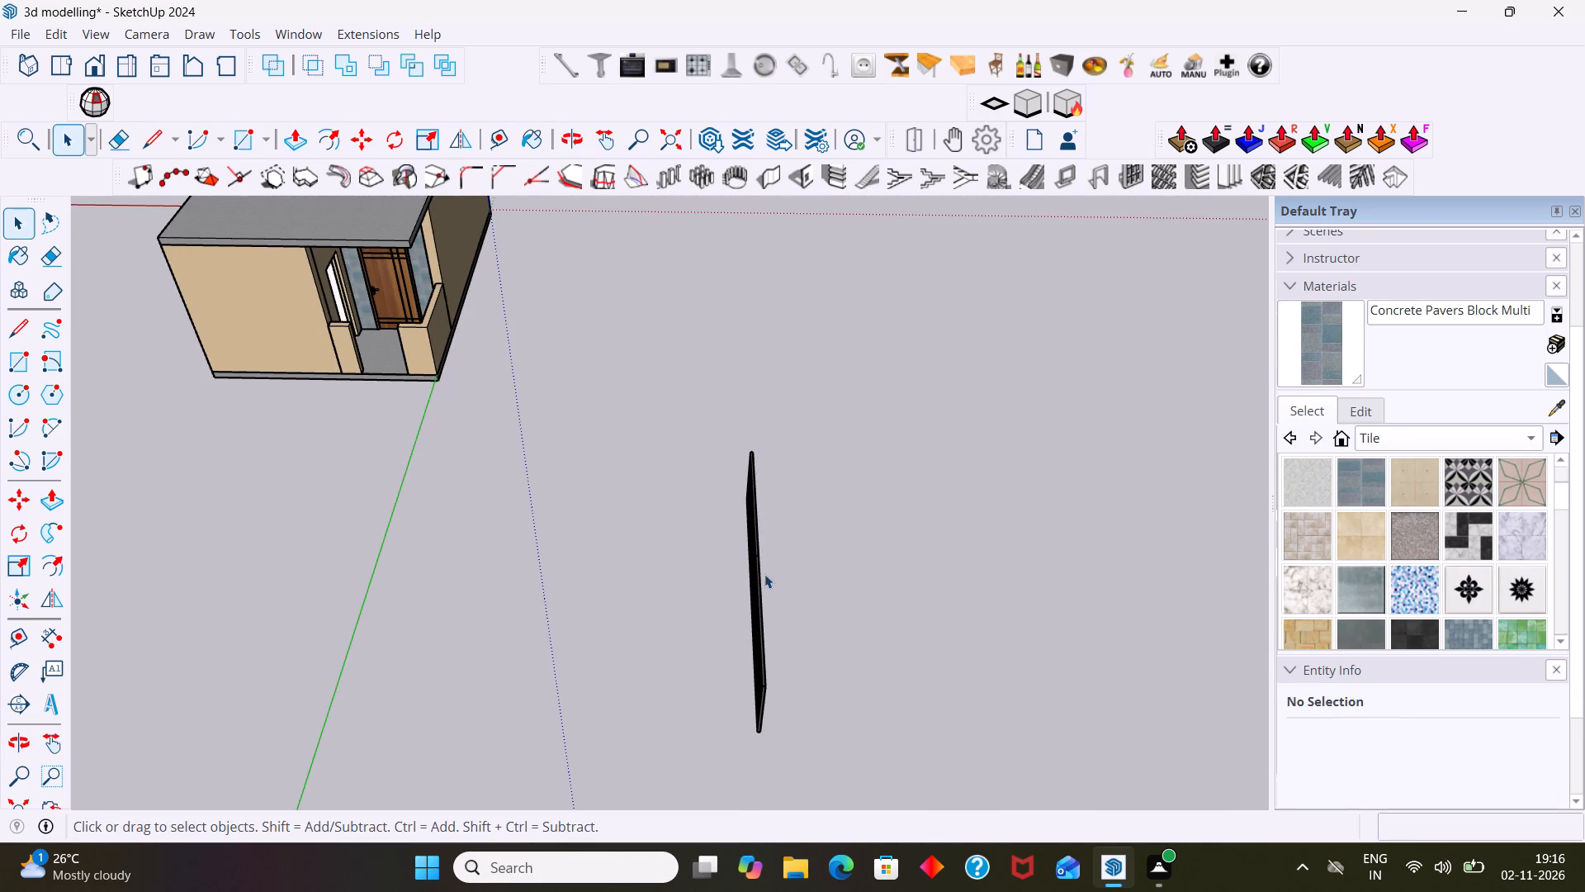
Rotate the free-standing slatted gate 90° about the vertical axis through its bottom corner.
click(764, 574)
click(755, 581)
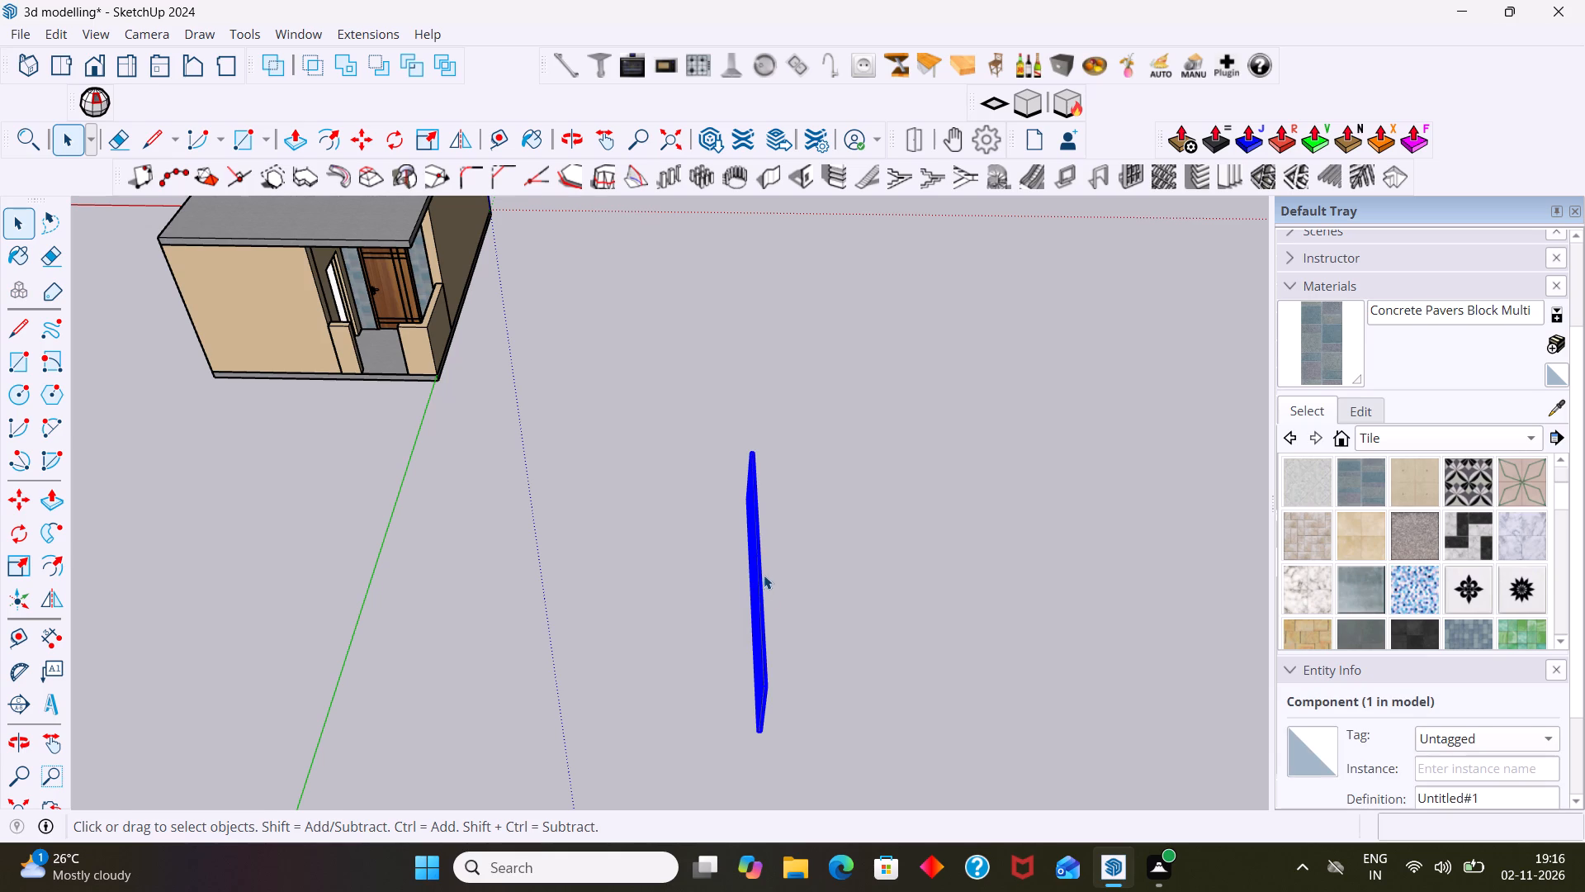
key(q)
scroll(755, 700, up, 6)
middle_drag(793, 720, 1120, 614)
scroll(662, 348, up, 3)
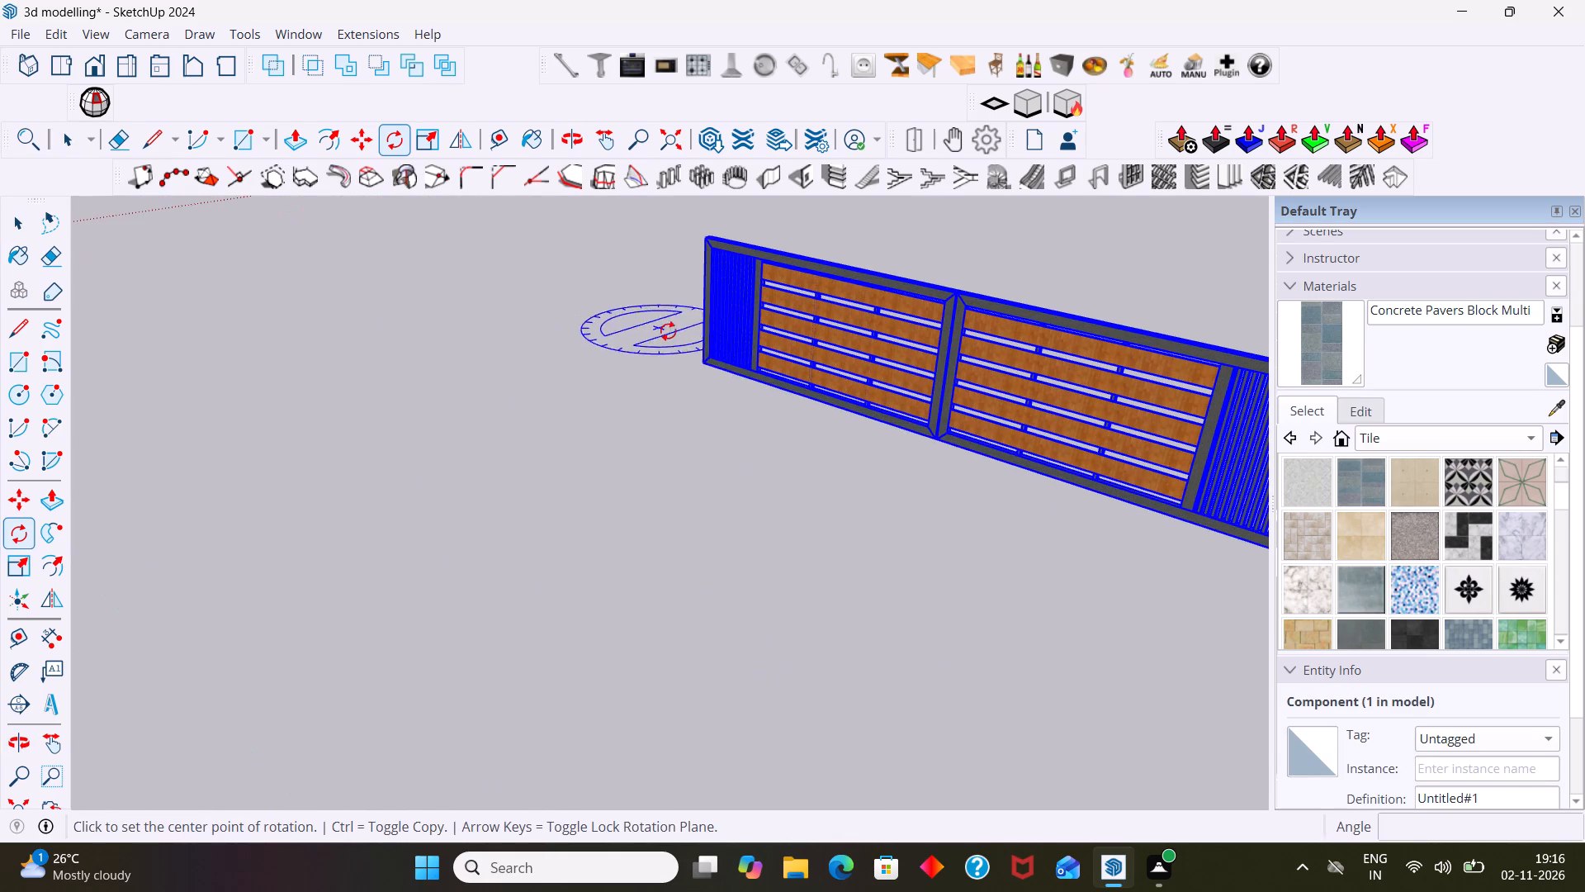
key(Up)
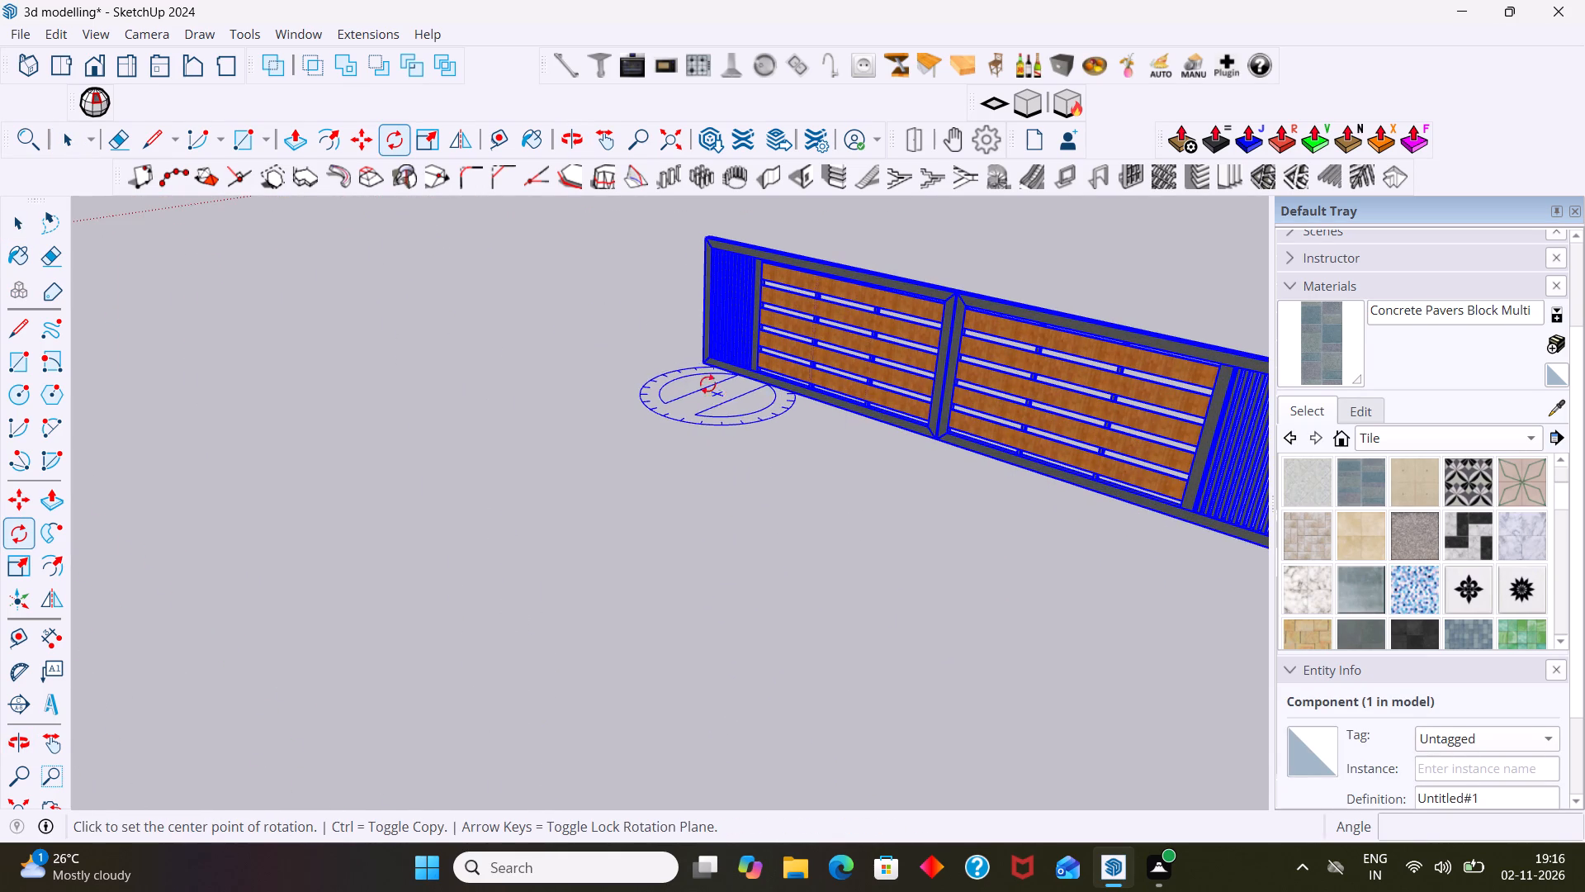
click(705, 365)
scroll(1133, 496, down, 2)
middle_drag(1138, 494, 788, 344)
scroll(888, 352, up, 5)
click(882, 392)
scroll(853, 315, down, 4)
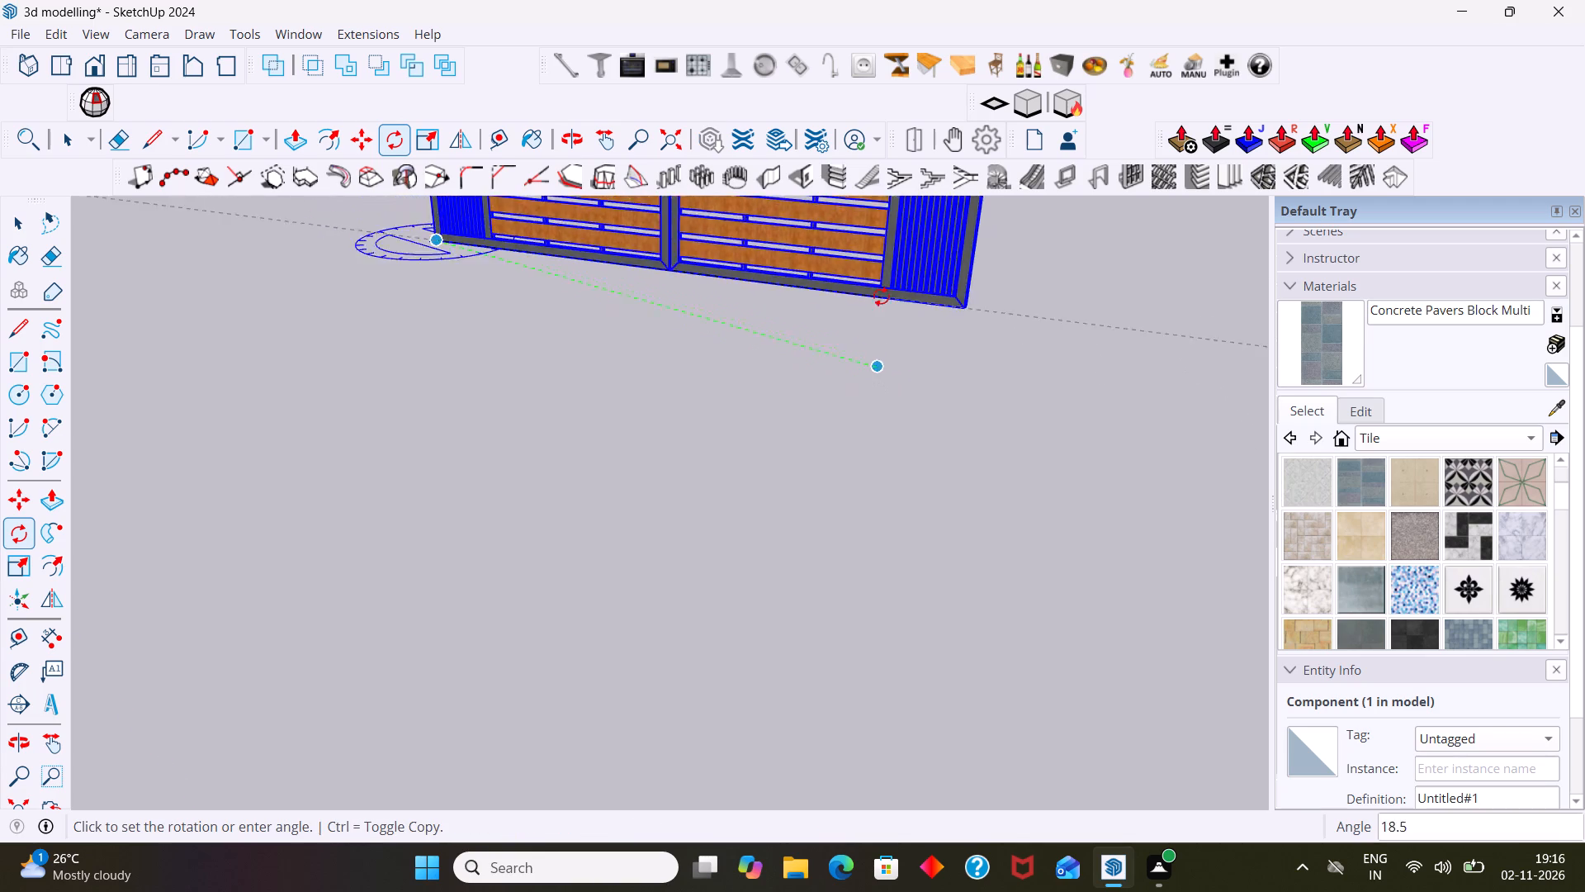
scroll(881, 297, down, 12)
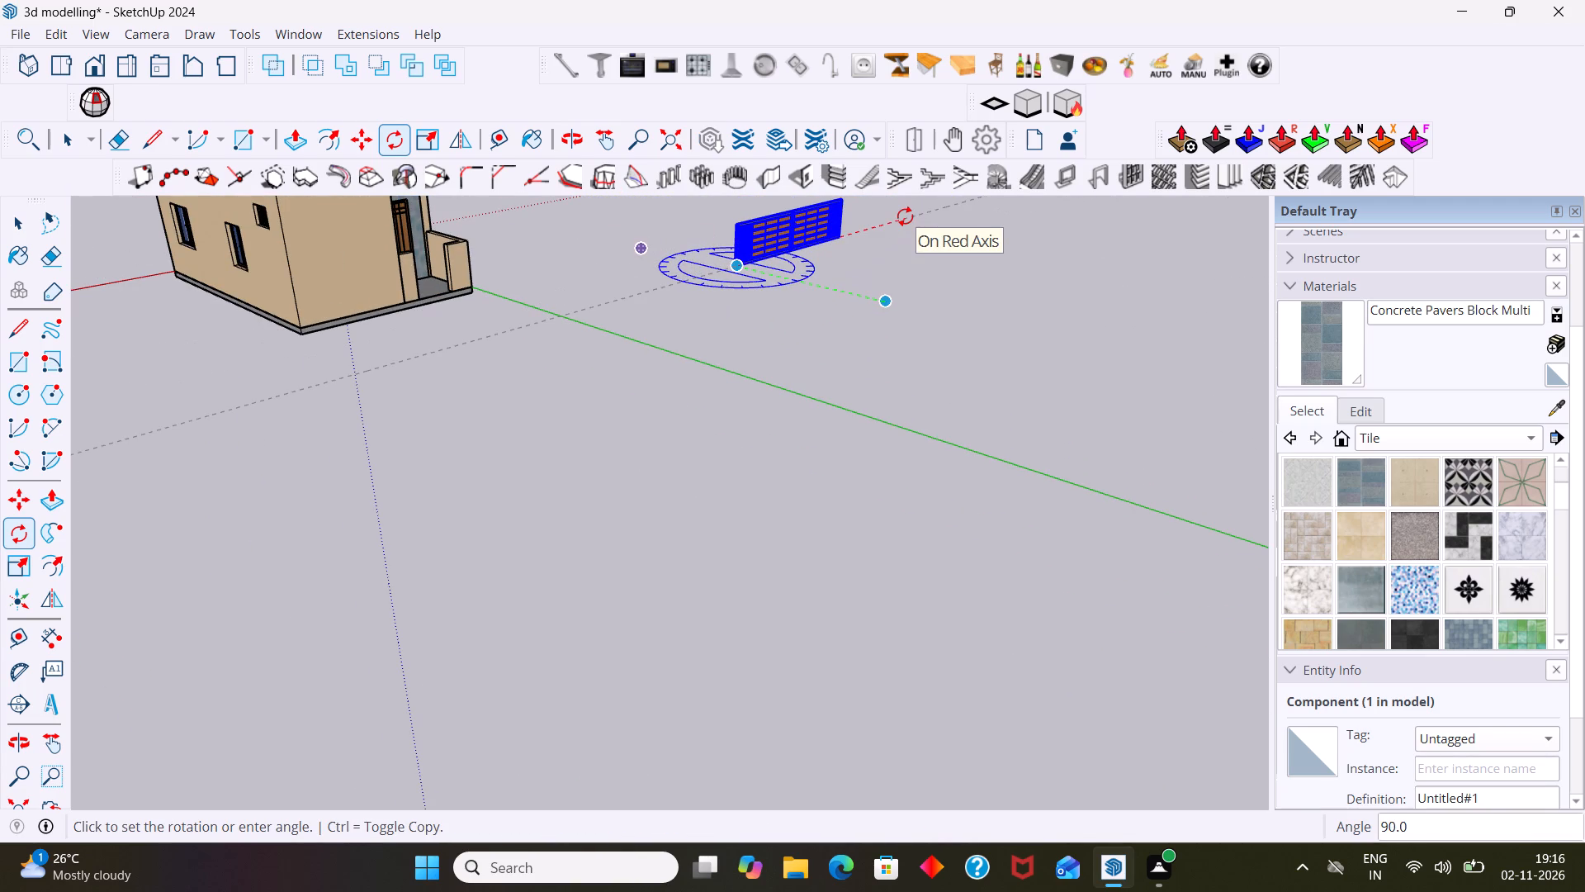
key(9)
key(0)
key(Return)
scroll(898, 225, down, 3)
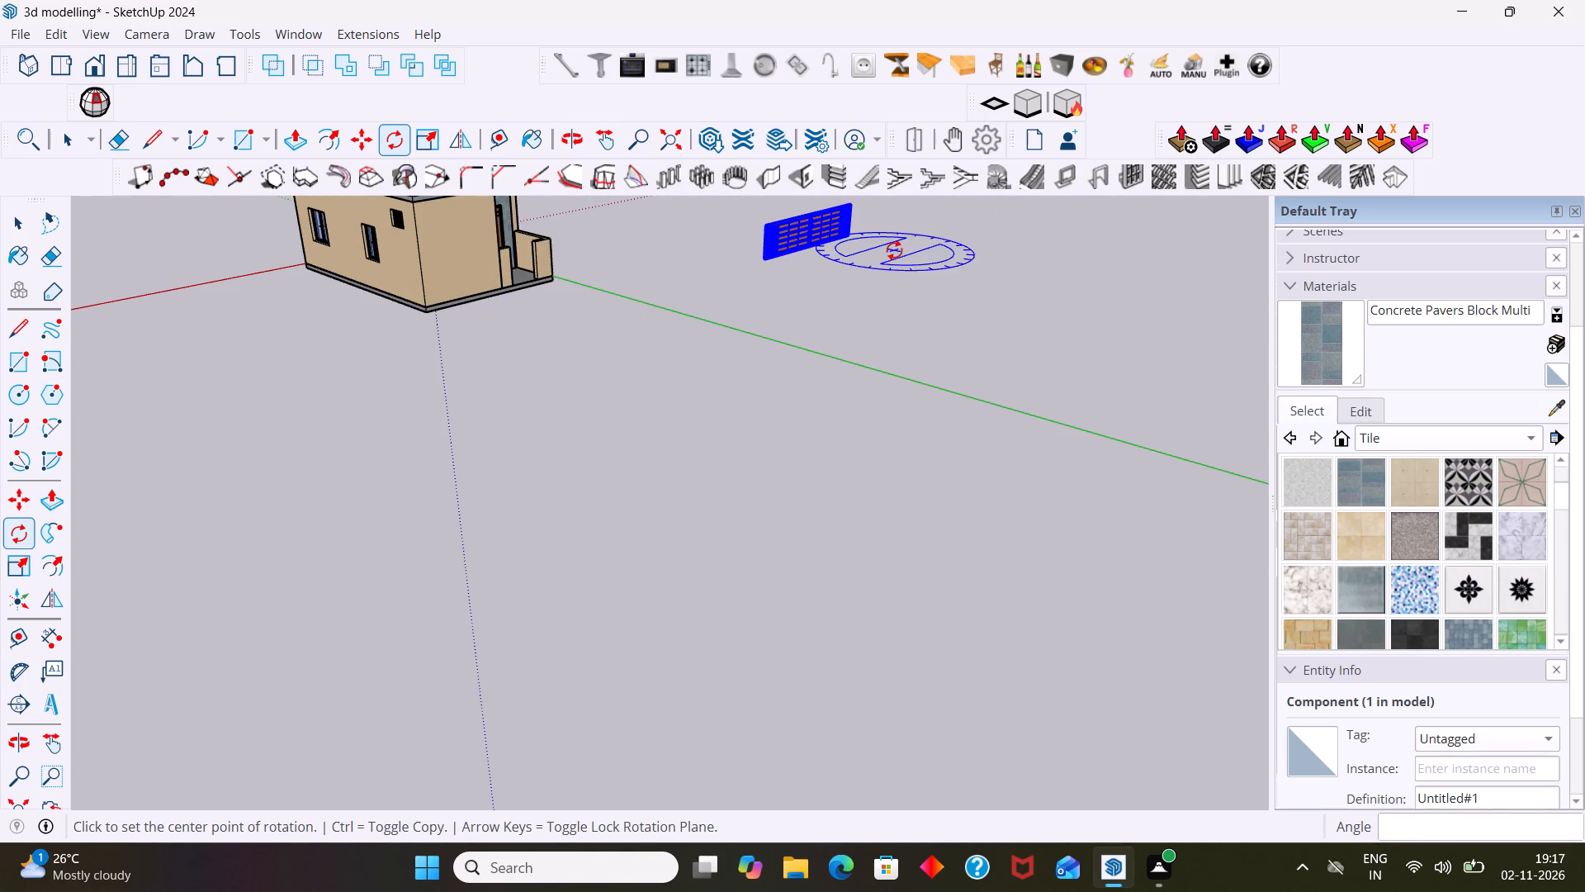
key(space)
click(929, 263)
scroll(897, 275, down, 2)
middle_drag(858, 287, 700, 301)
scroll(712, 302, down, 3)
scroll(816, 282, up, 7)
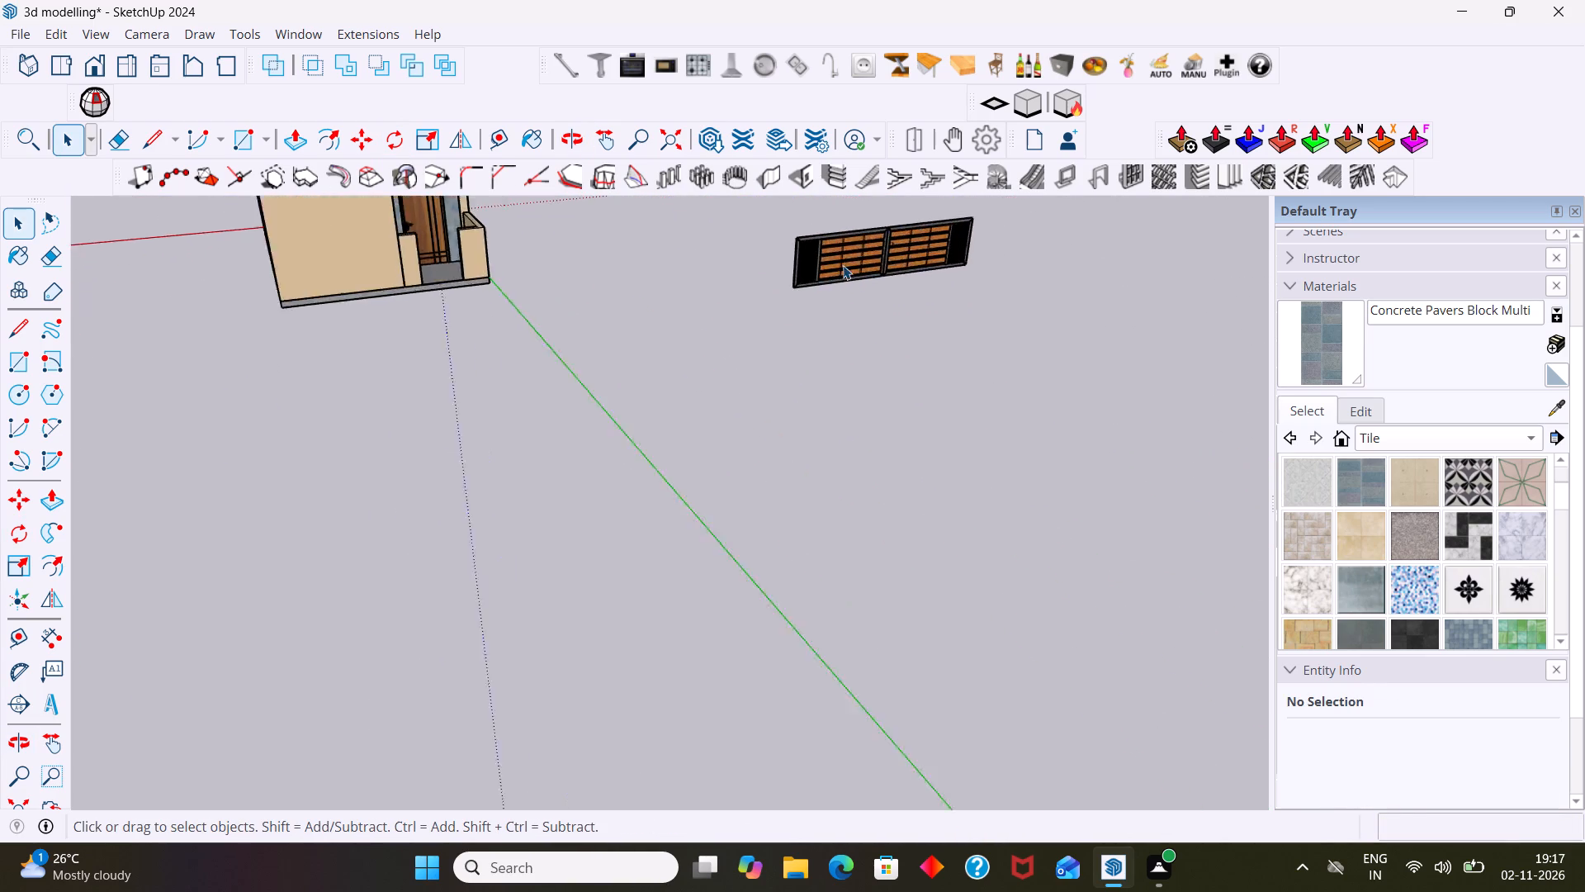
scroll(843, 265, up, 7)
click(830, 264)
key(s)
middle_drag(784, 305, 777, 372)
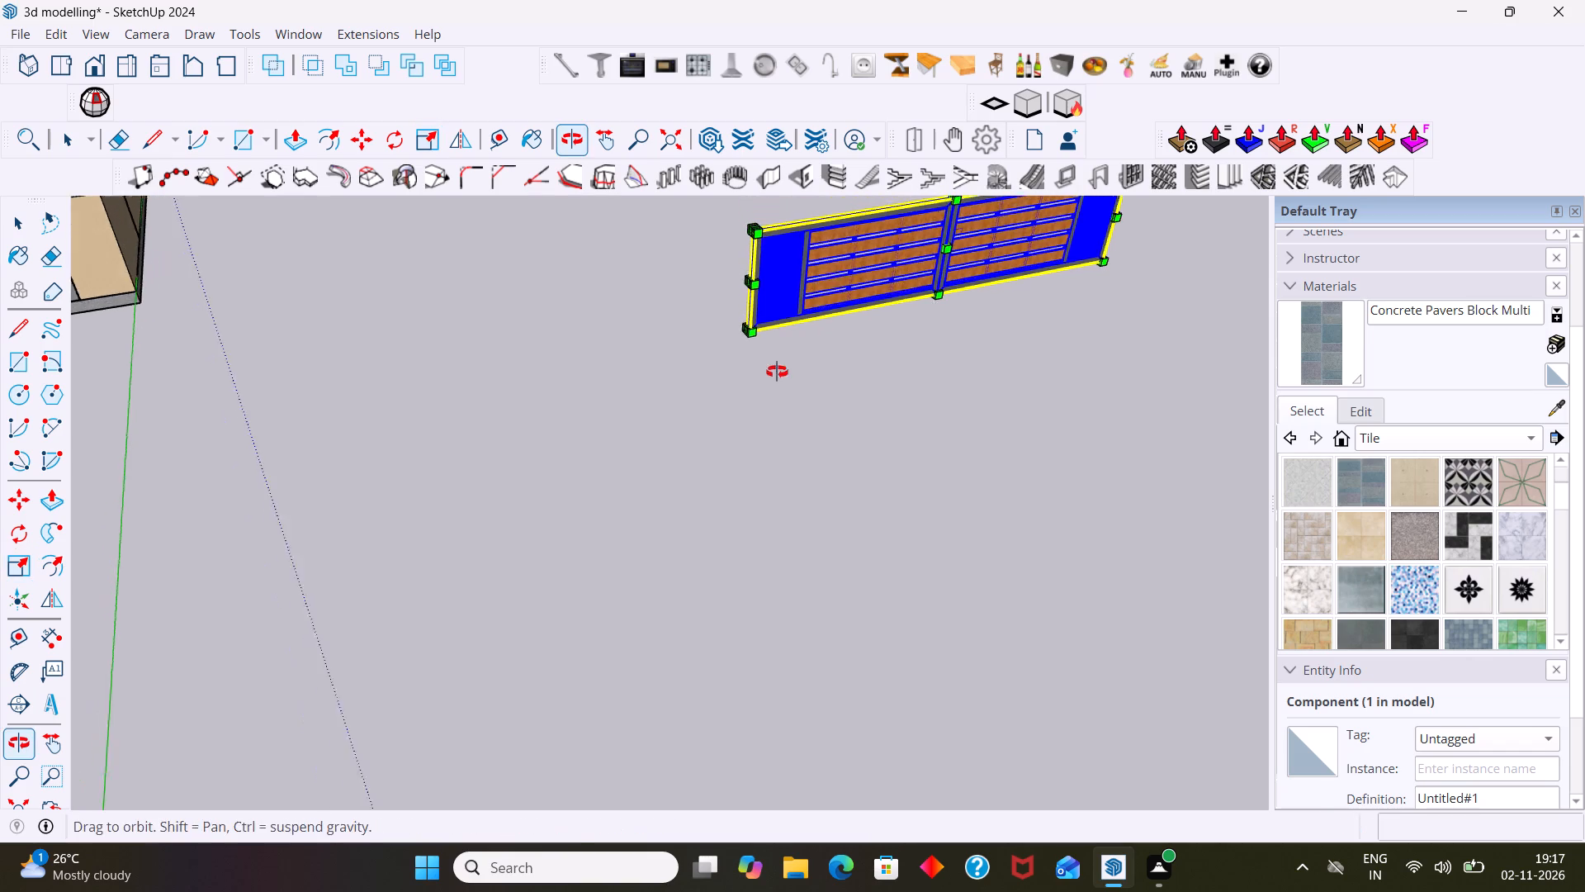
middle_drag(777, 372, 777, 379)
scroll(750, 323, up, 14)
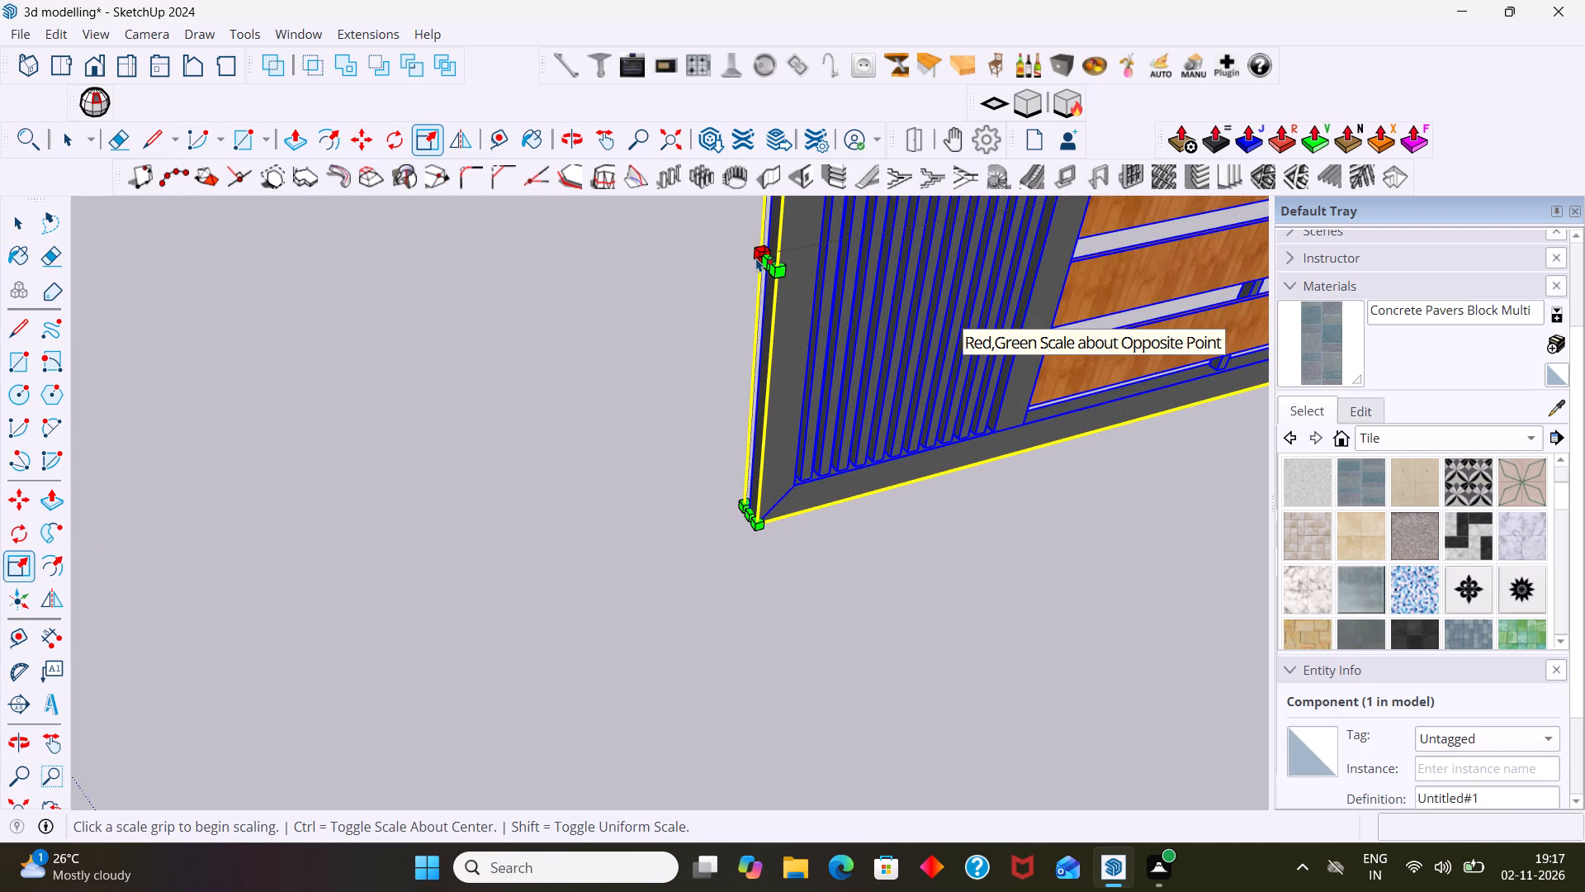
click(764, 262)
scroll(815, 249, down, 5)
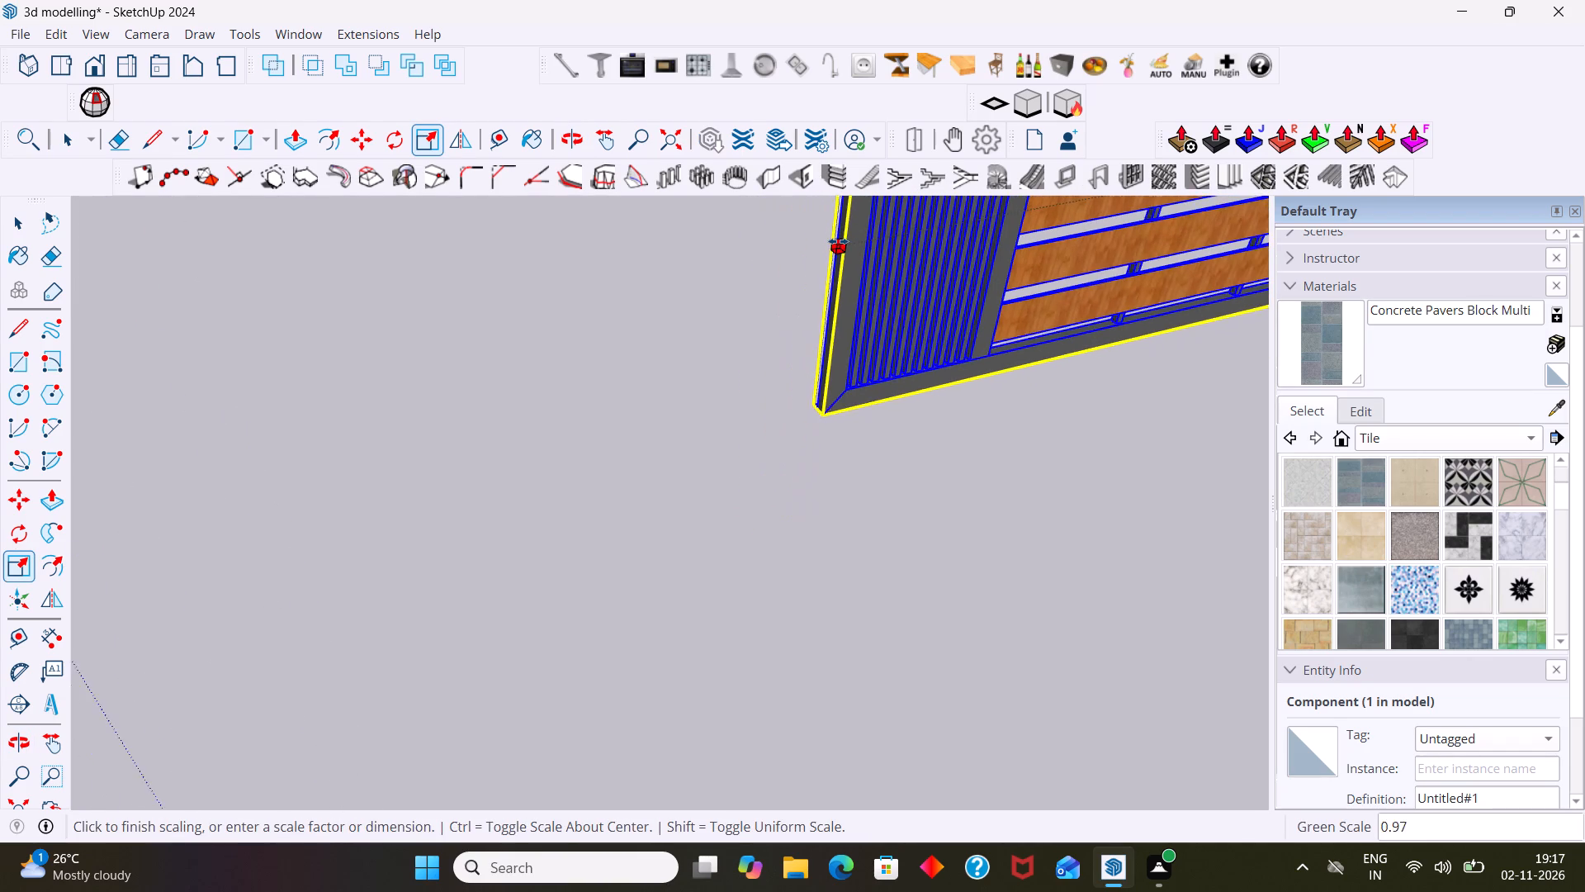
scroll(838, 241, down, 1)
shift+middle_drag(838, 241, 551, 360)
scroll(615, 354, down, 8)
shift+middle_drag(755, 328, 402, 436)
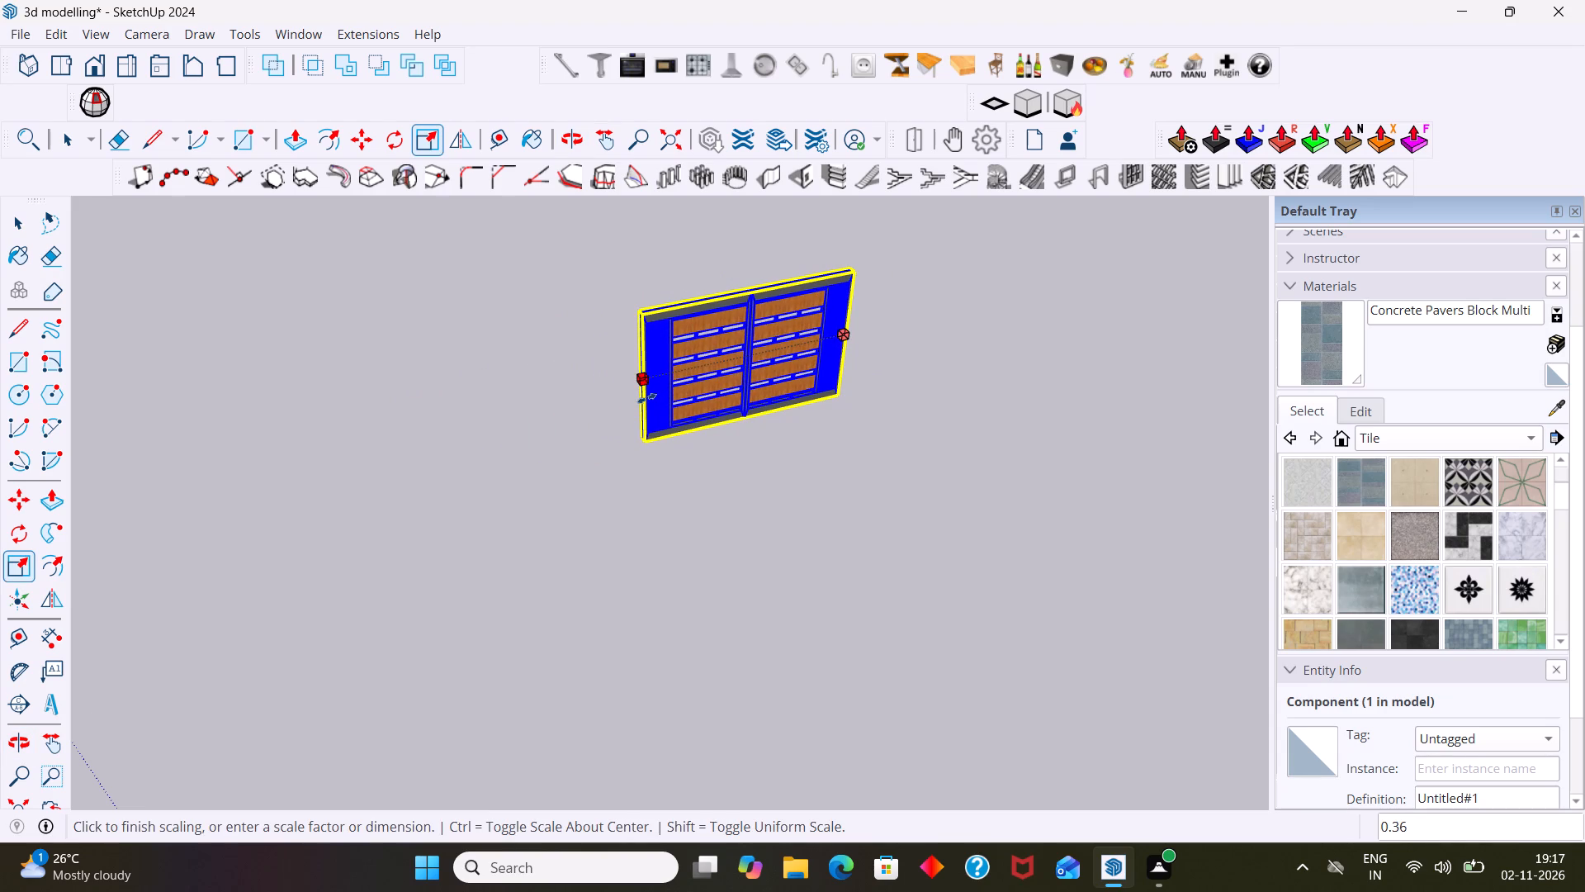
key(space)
Delete the wooden-slat gate component from the model.
scroll(753, 354, down, 5)
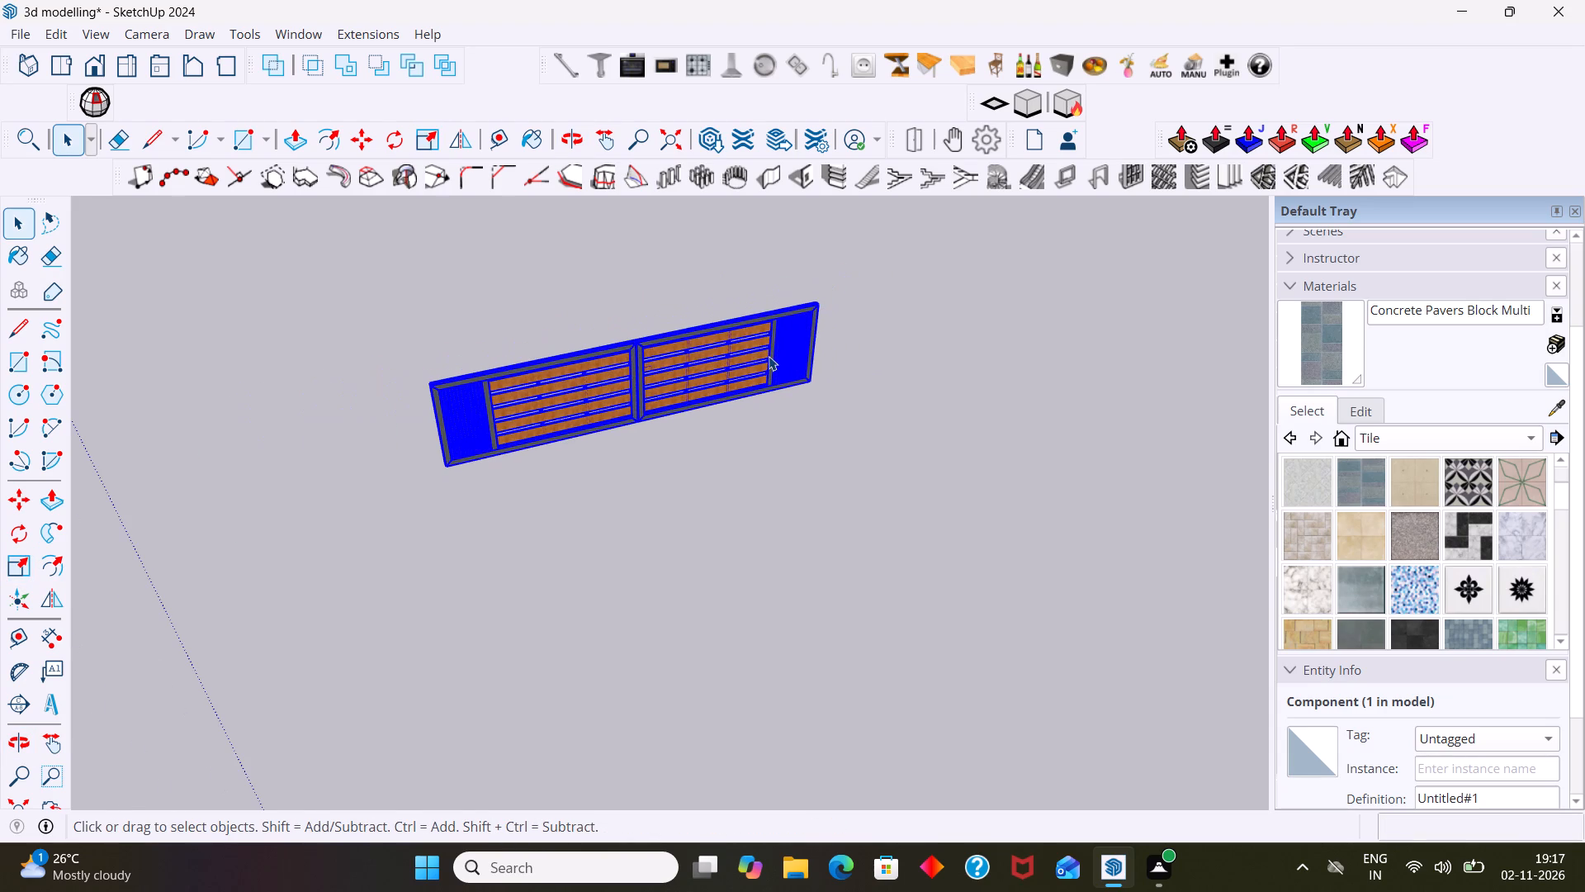
key(Delete)
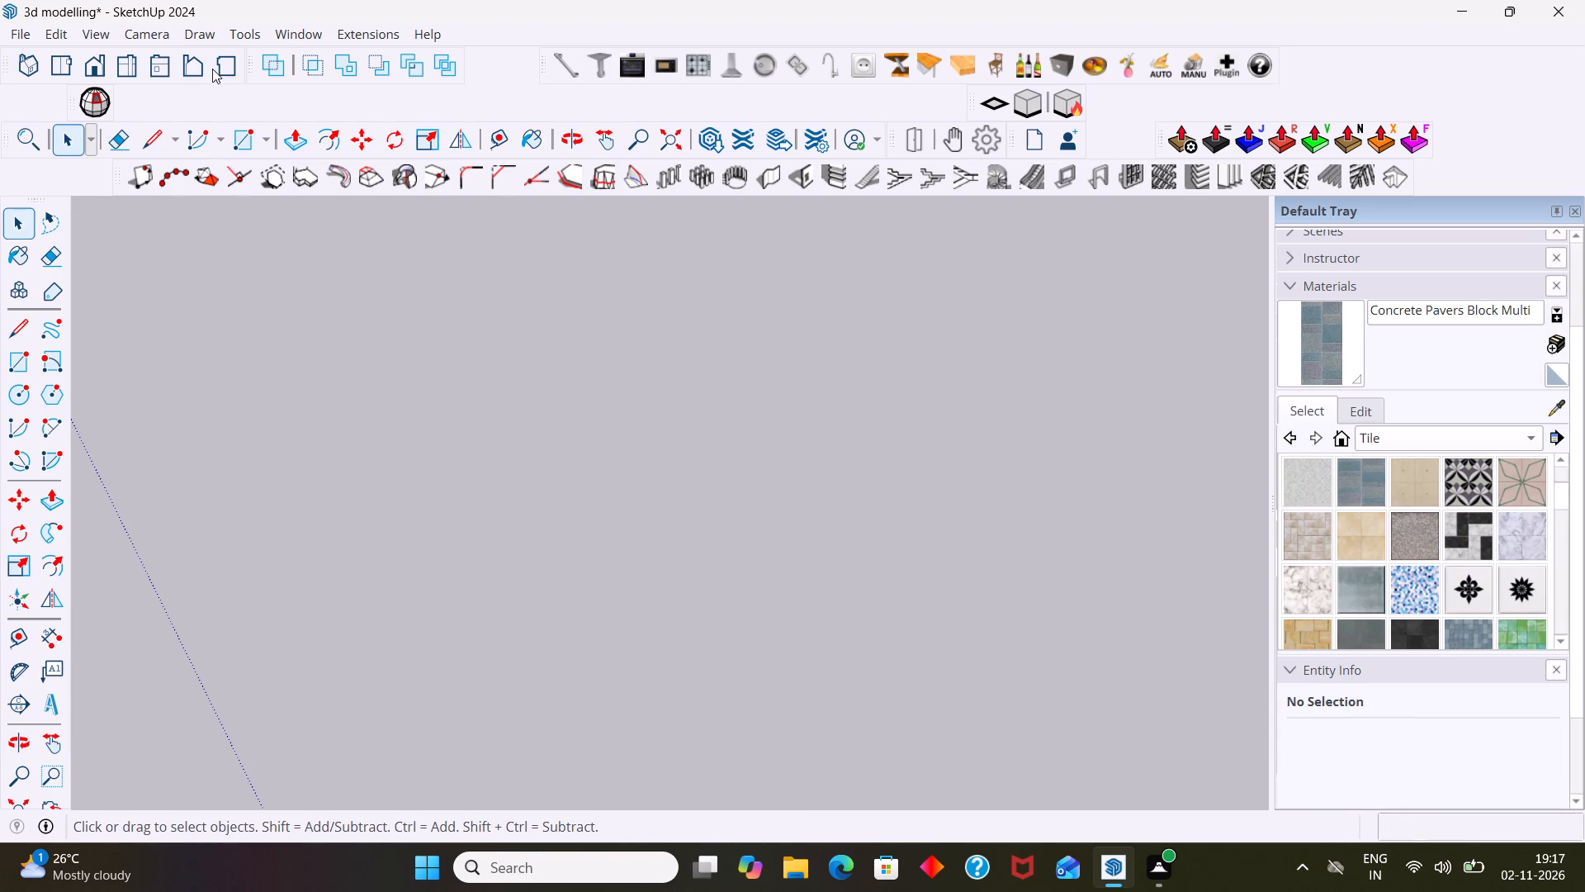
Open 3D Warehouse and browse the "gate" model results for a design suited to the porch entrance.
click(285, 40)
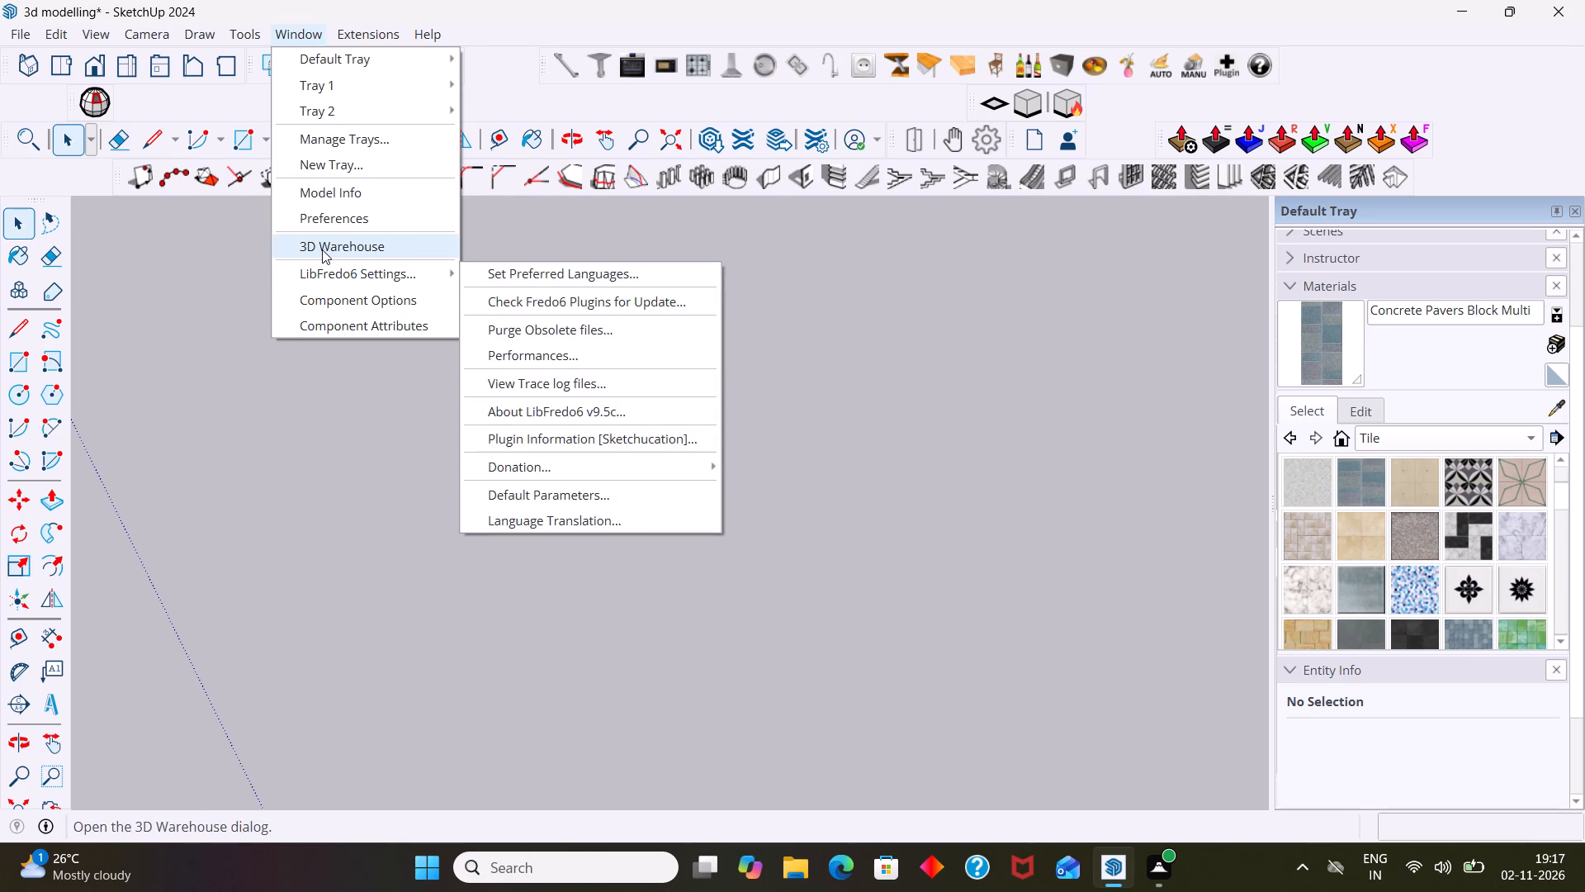
click(322, 249)
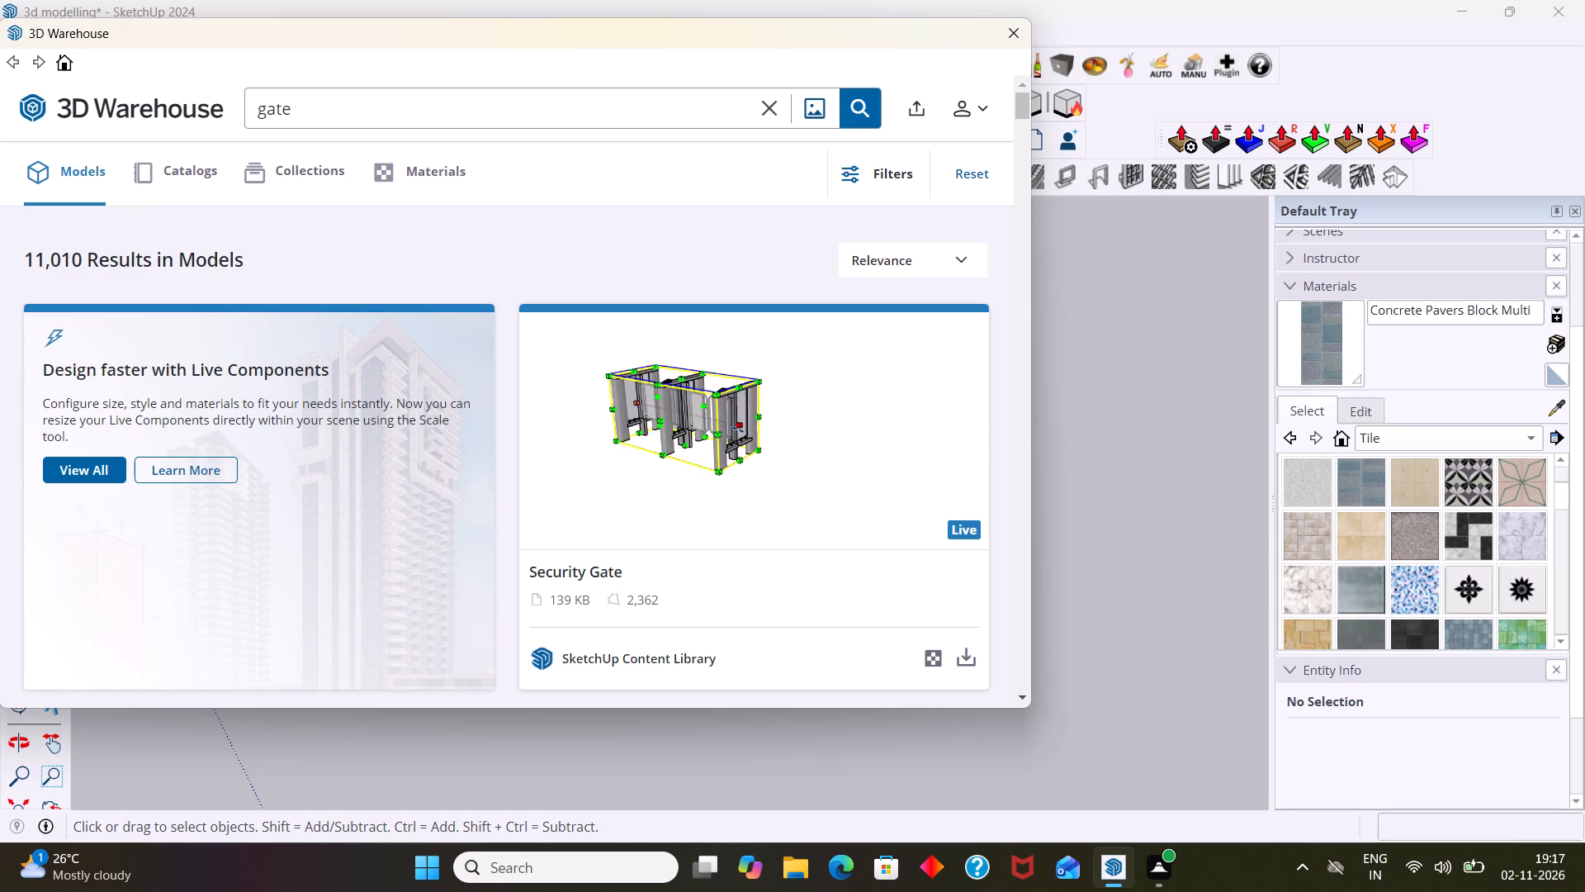
scroll(385, 205, down, 5)
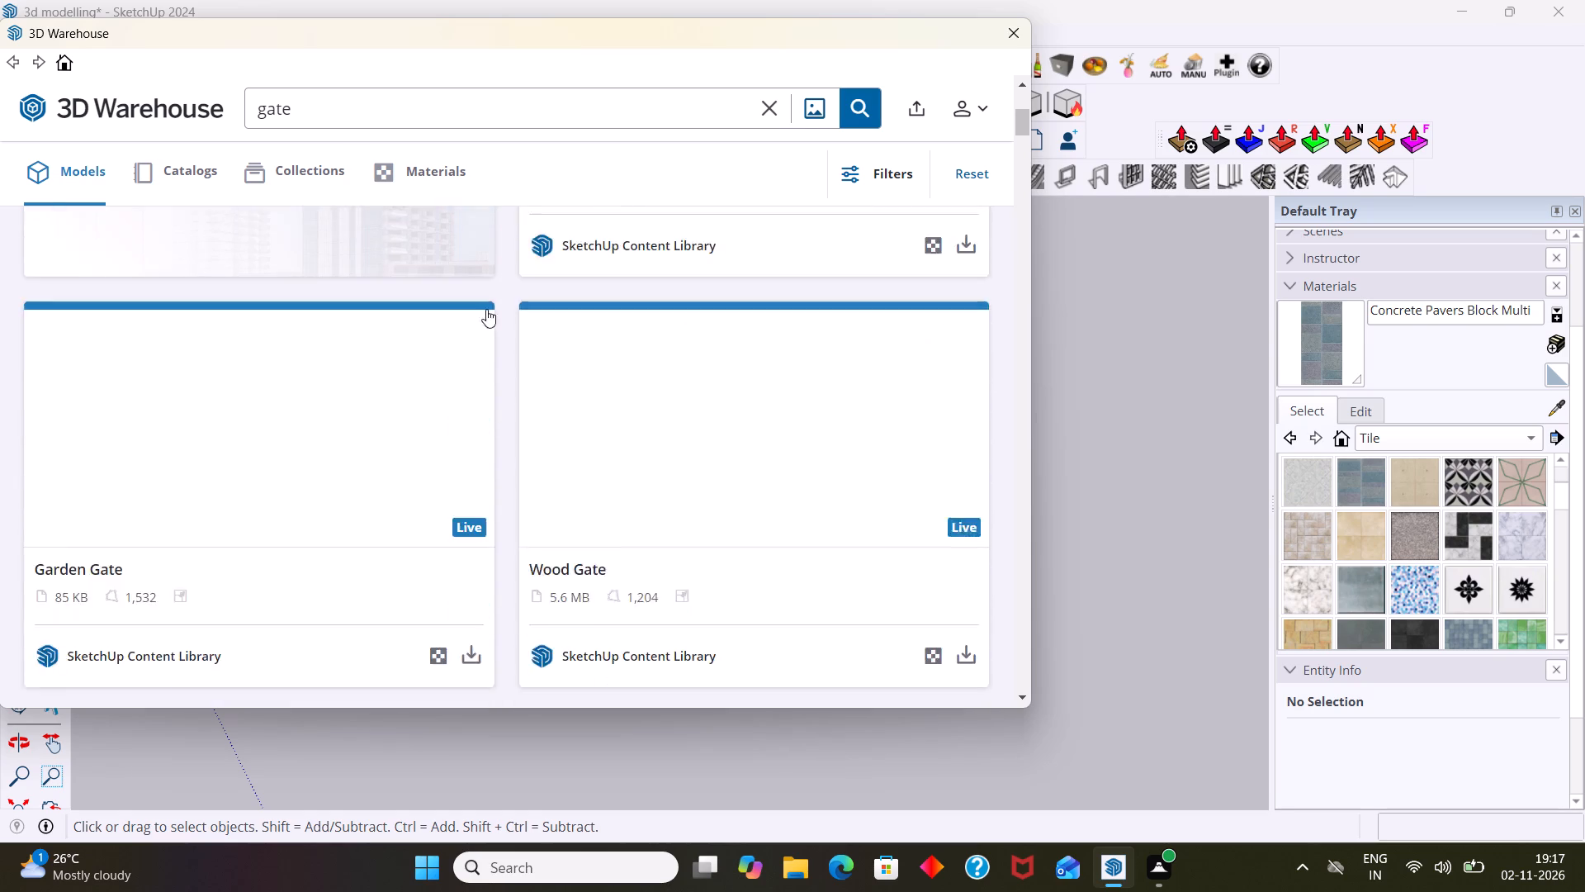
scroll(486, 309, down, 2)
scroll(508, 363, up, 3)
scroll(508, 363, down, 7)
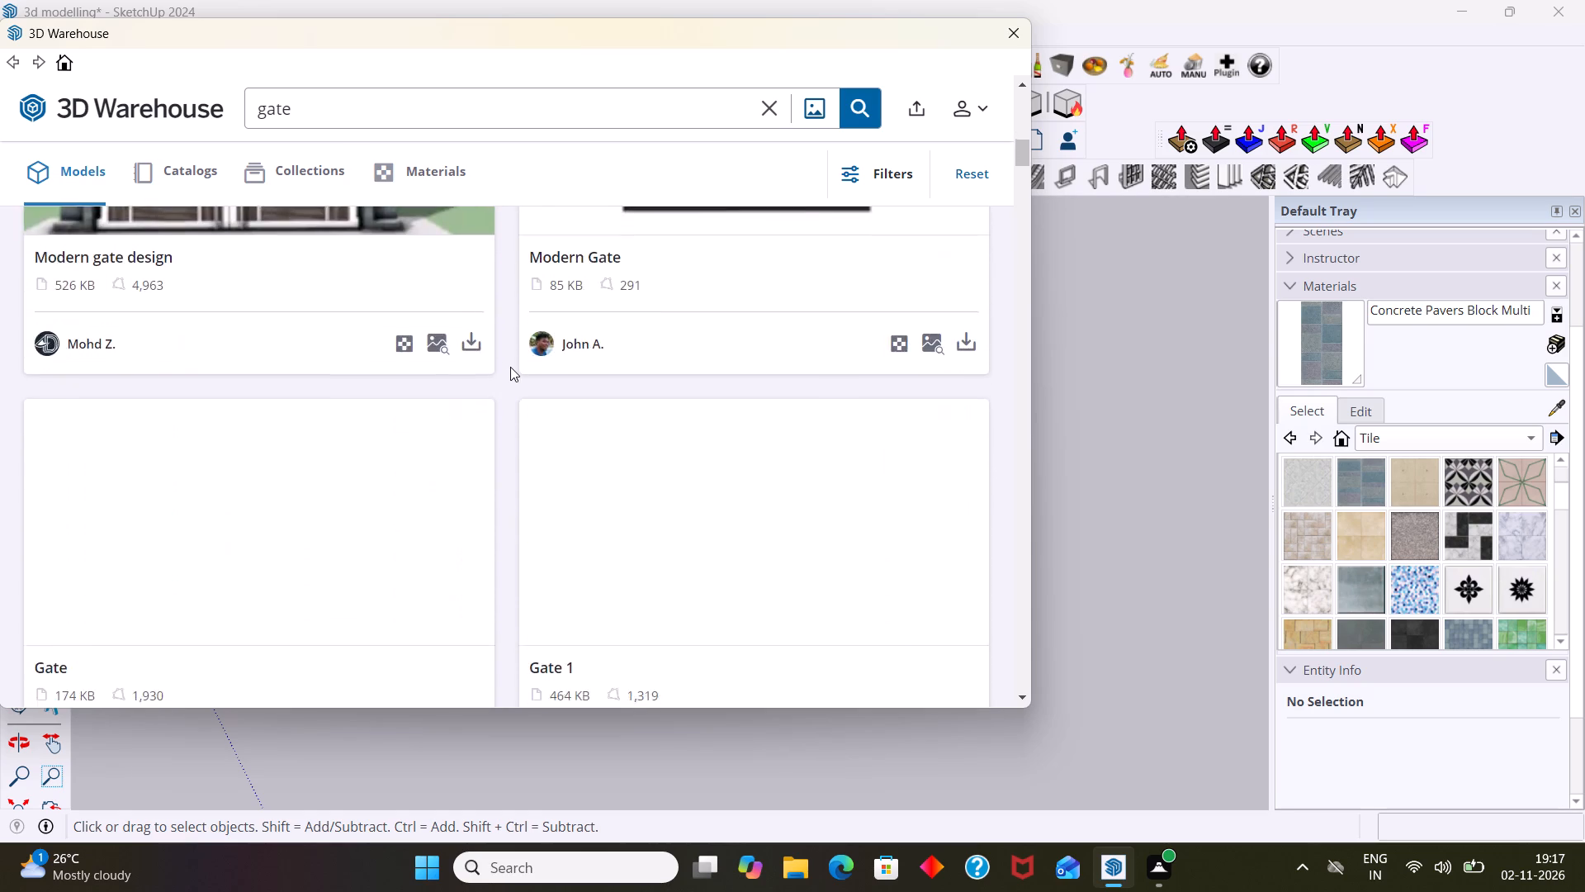
scroll(510, 367, up, 2)
scroll(510, 368, down, 4)
scroll(510, 370, up, 1)
scroll(510, 370, down, 5)
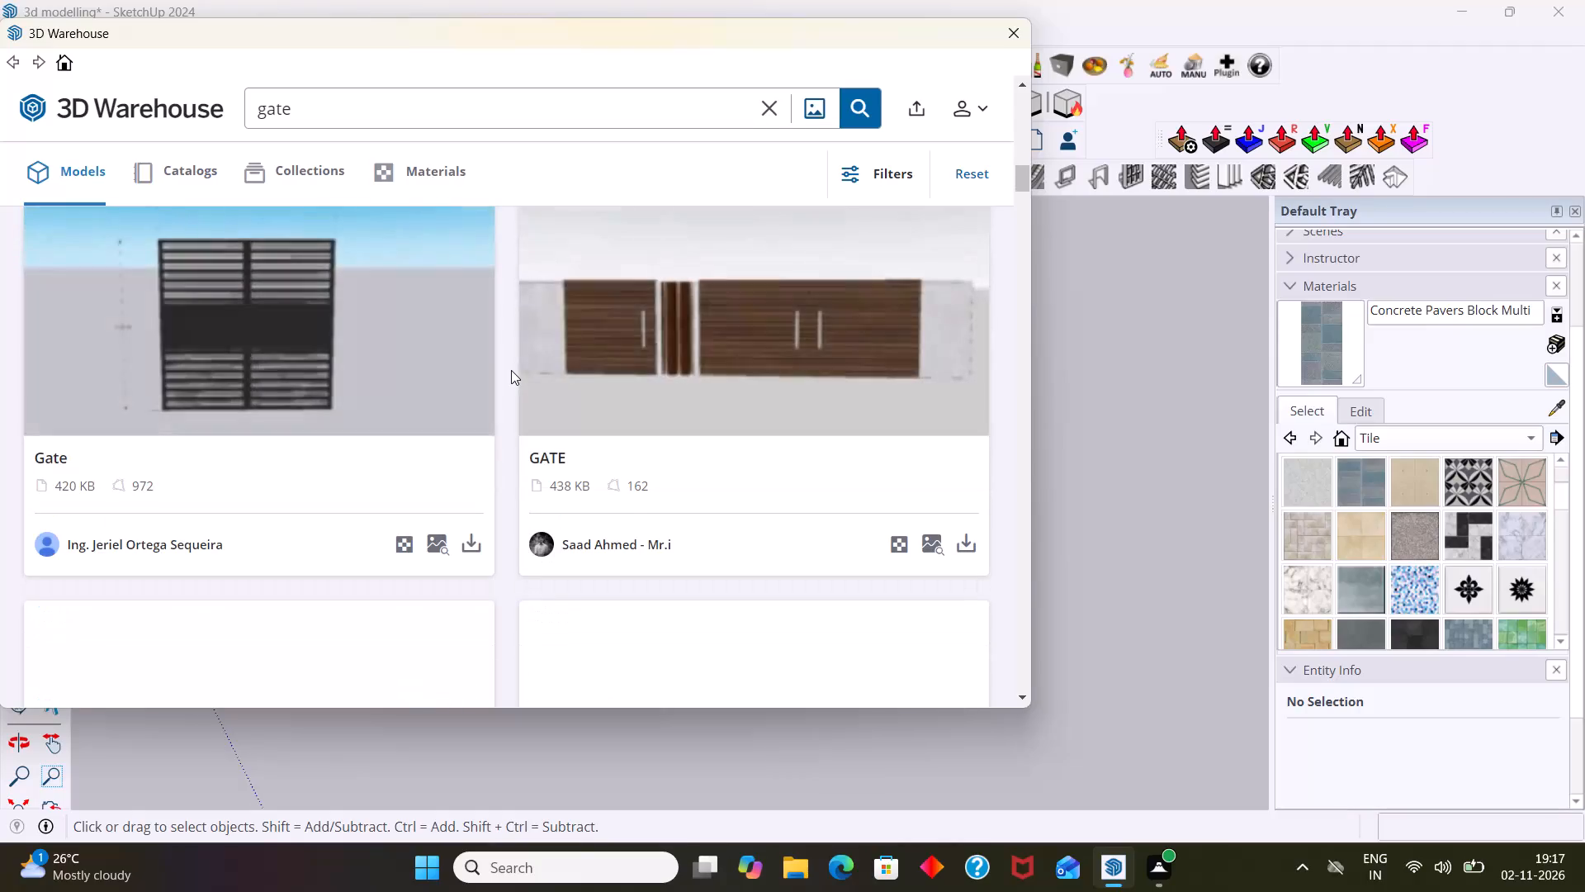
scroll(511, 370, down, 3)
scroll(511, 370, up, 2)
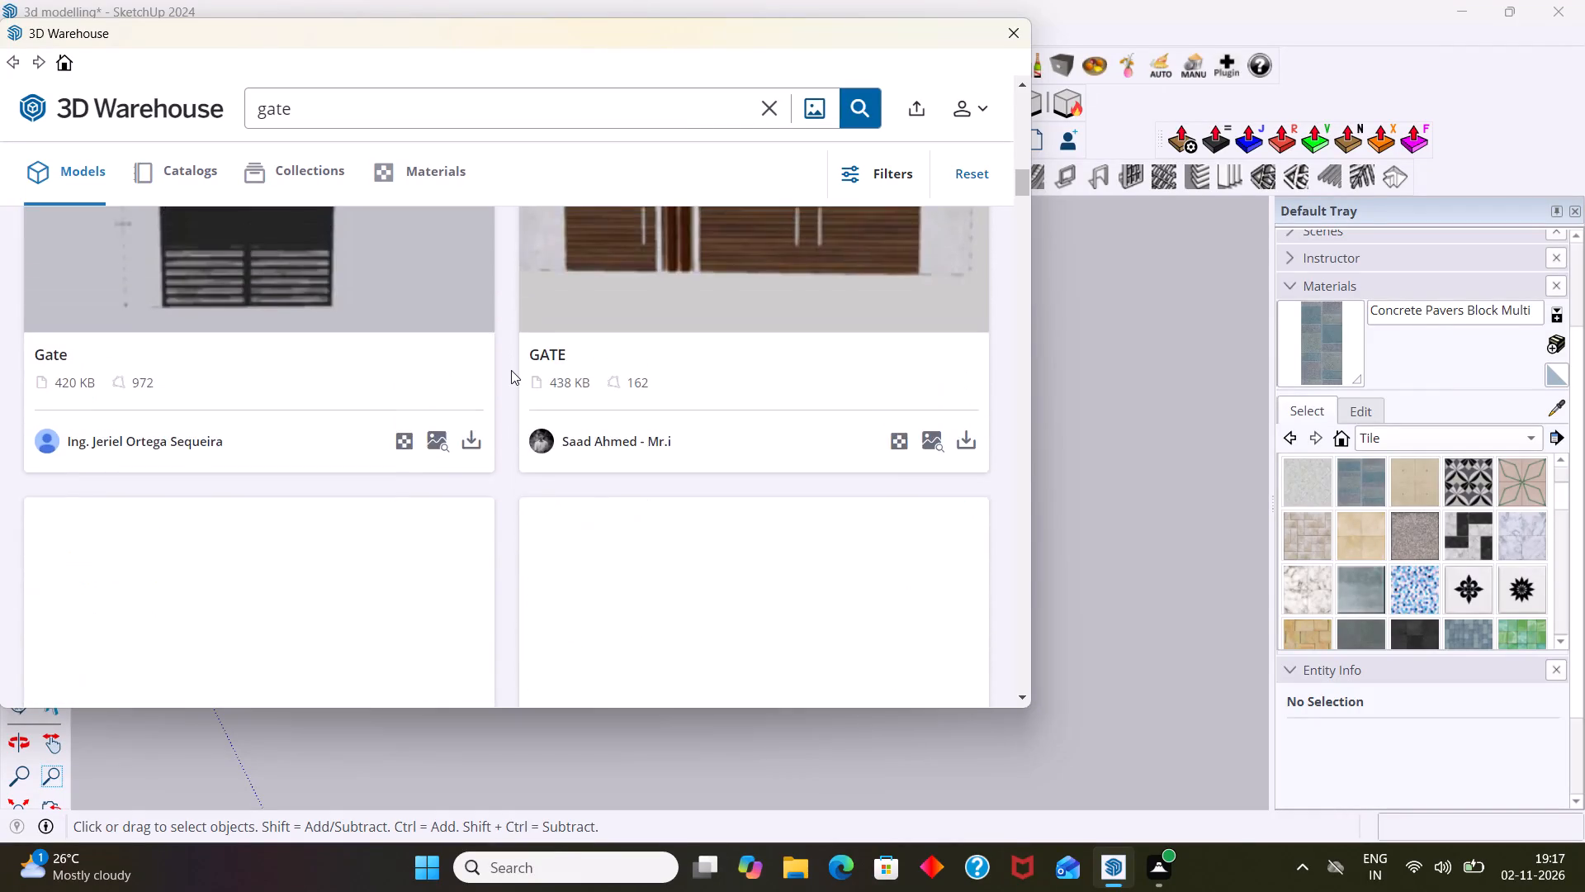
scroll(511, 370, down, 3)
scroll(525, 360, up, 2)
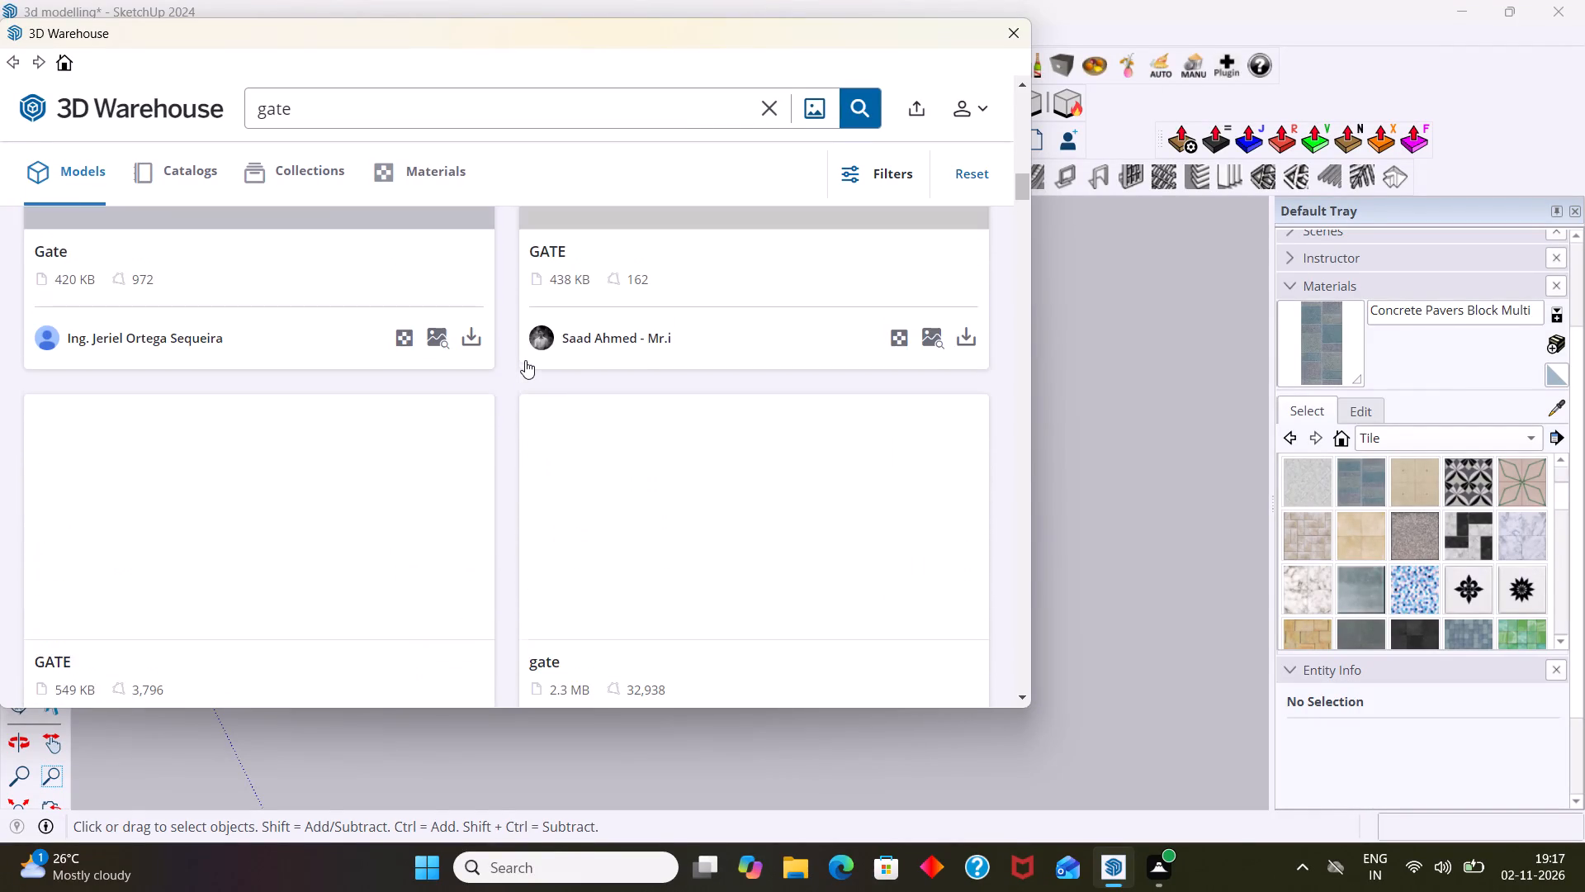
scroll(525, 360, down, 6)
scroll(528, 360, up, 9)
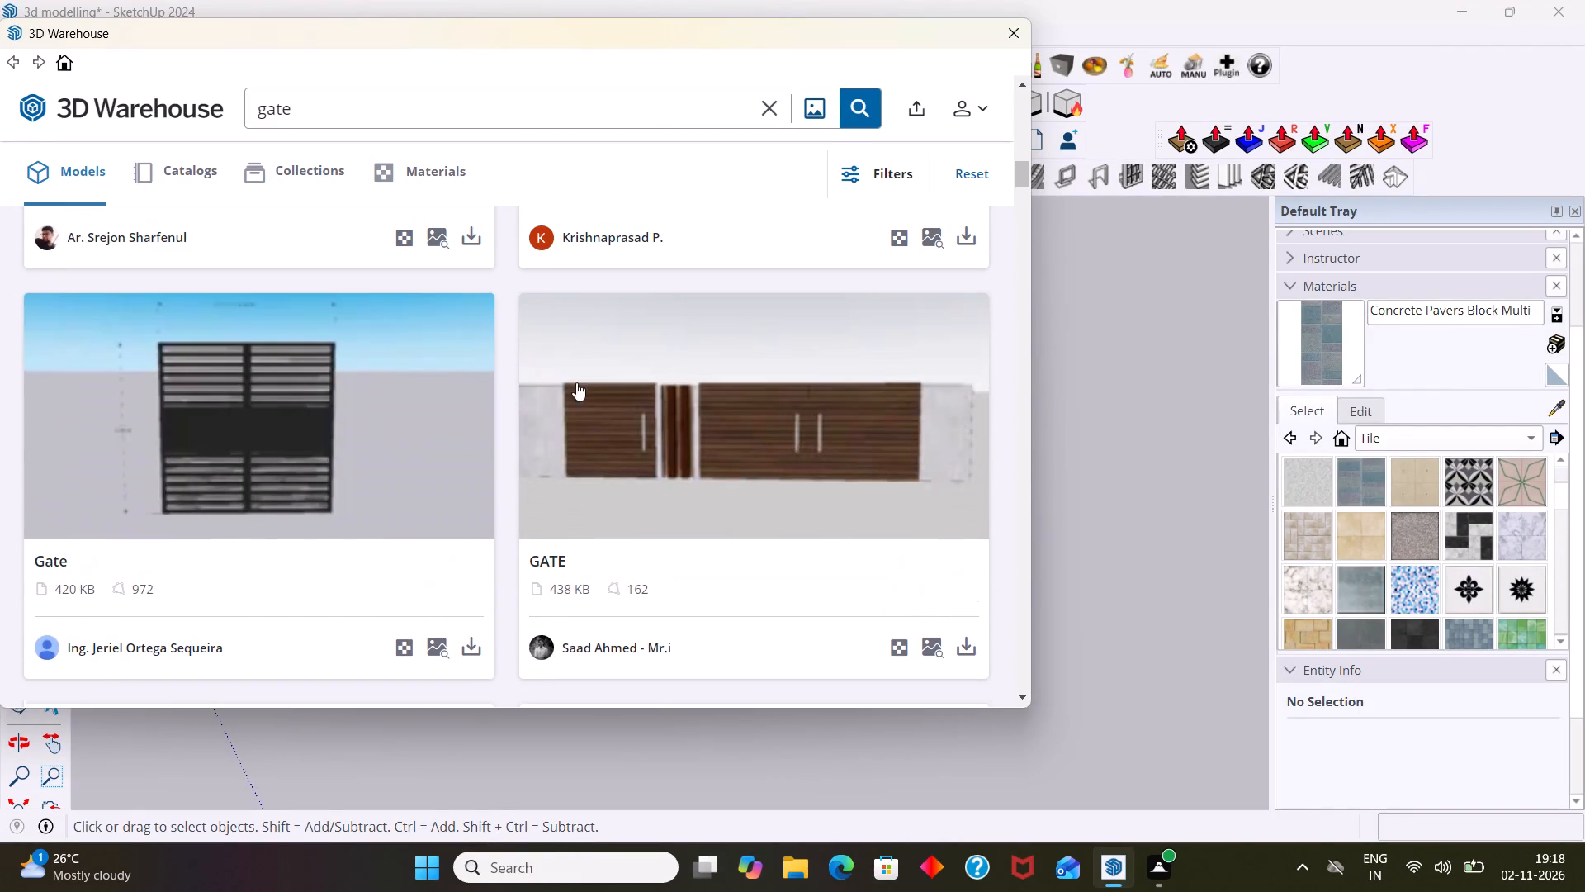
click(1404, 873)
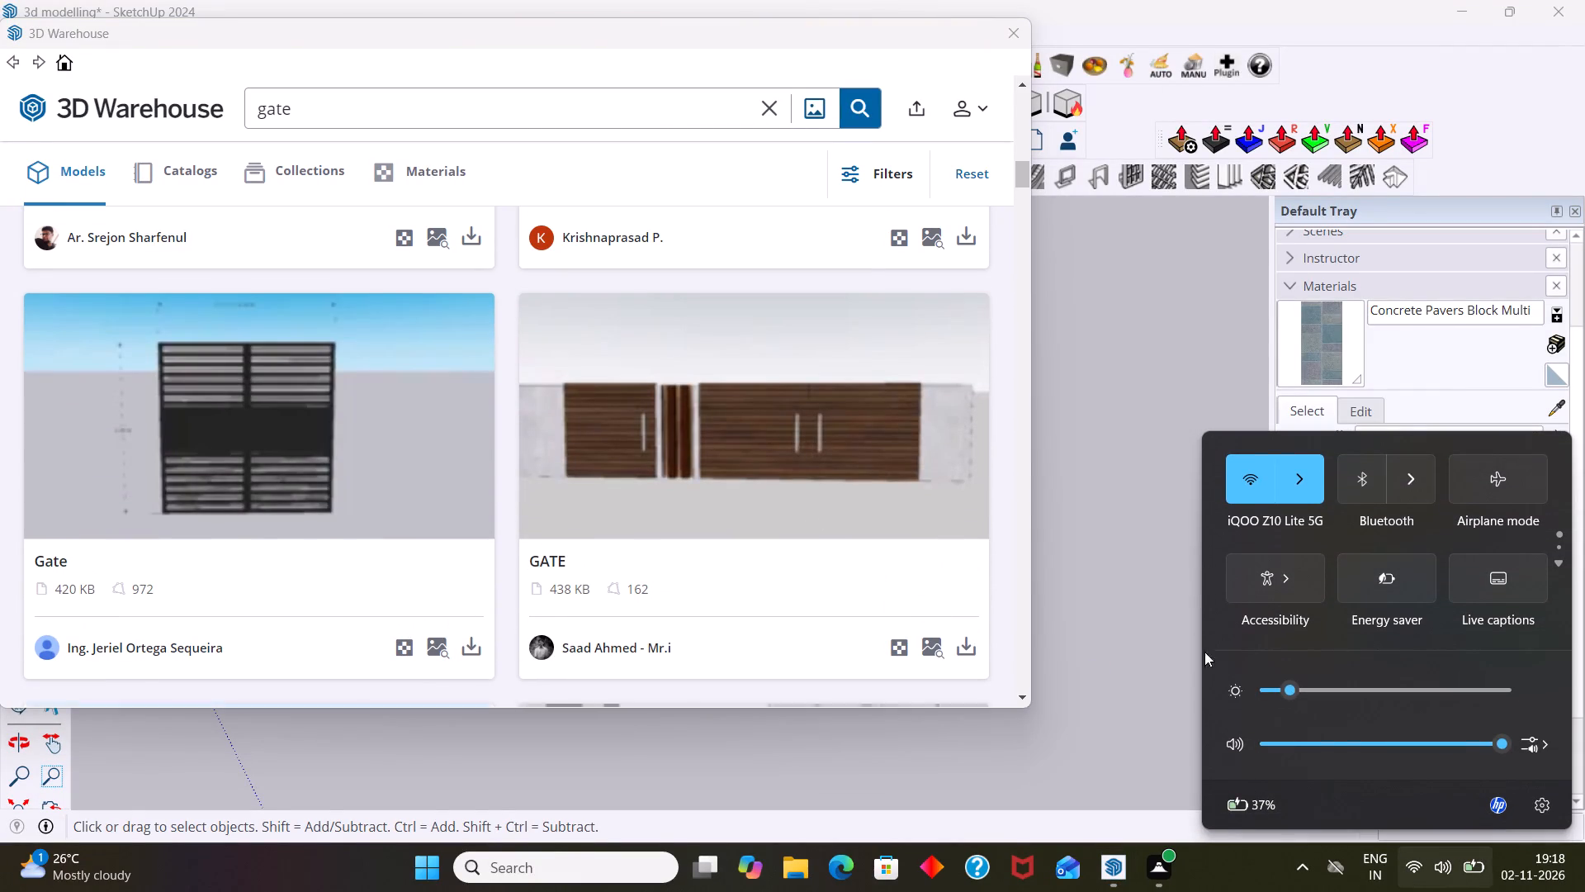
click(1162, 609)
scroll(923, 573, down, 11)
scroll(755, 540, up, 2)
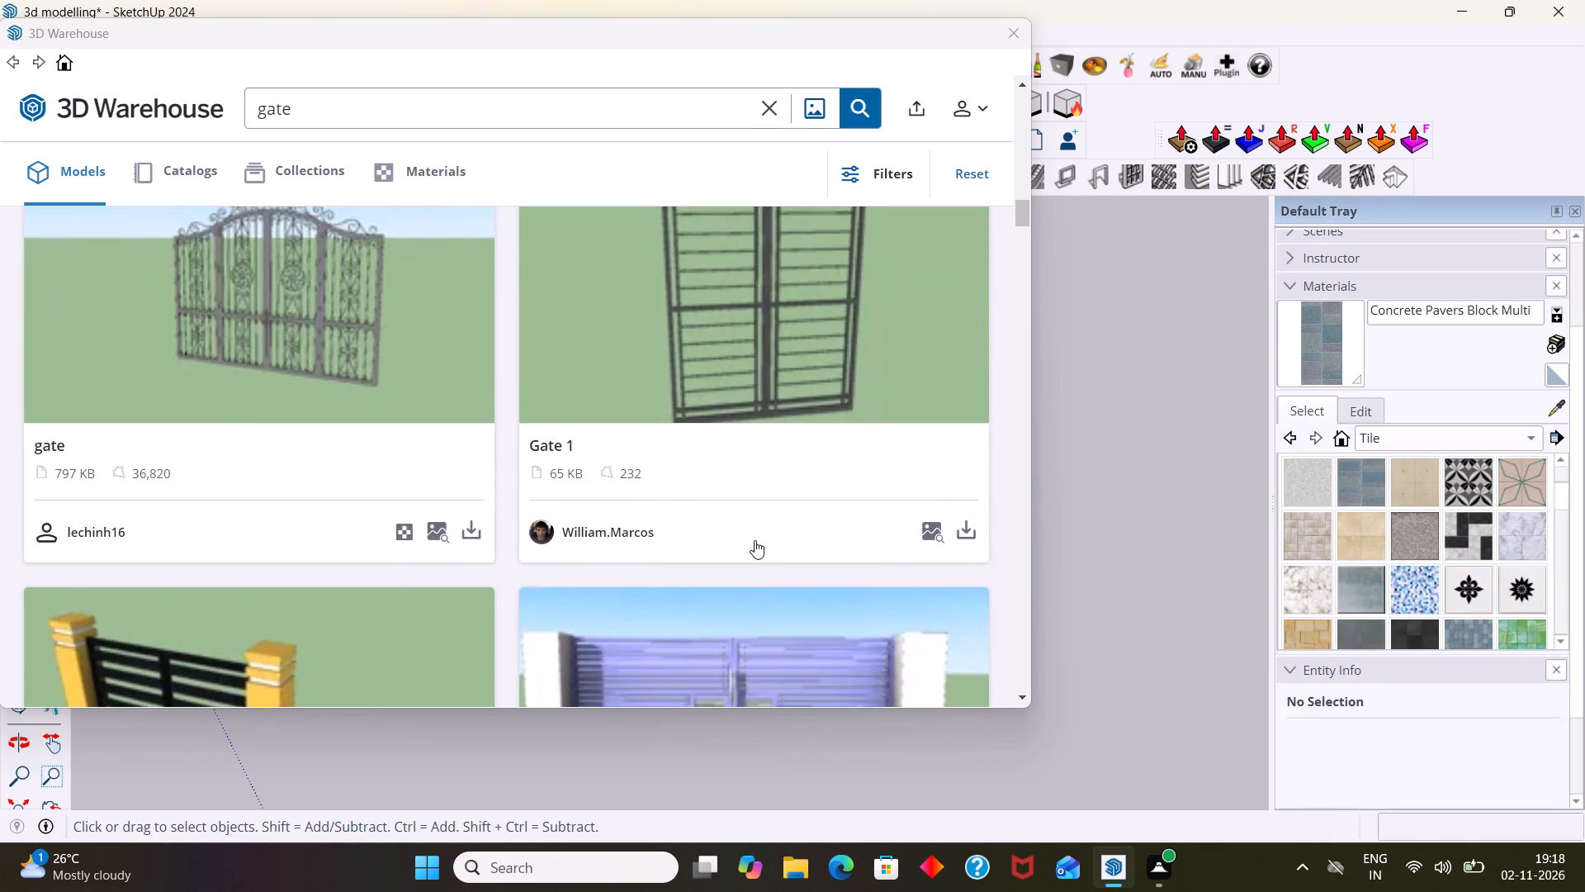
scroll(755, 540, up, 2)
scroll(755, 539, down, 4)
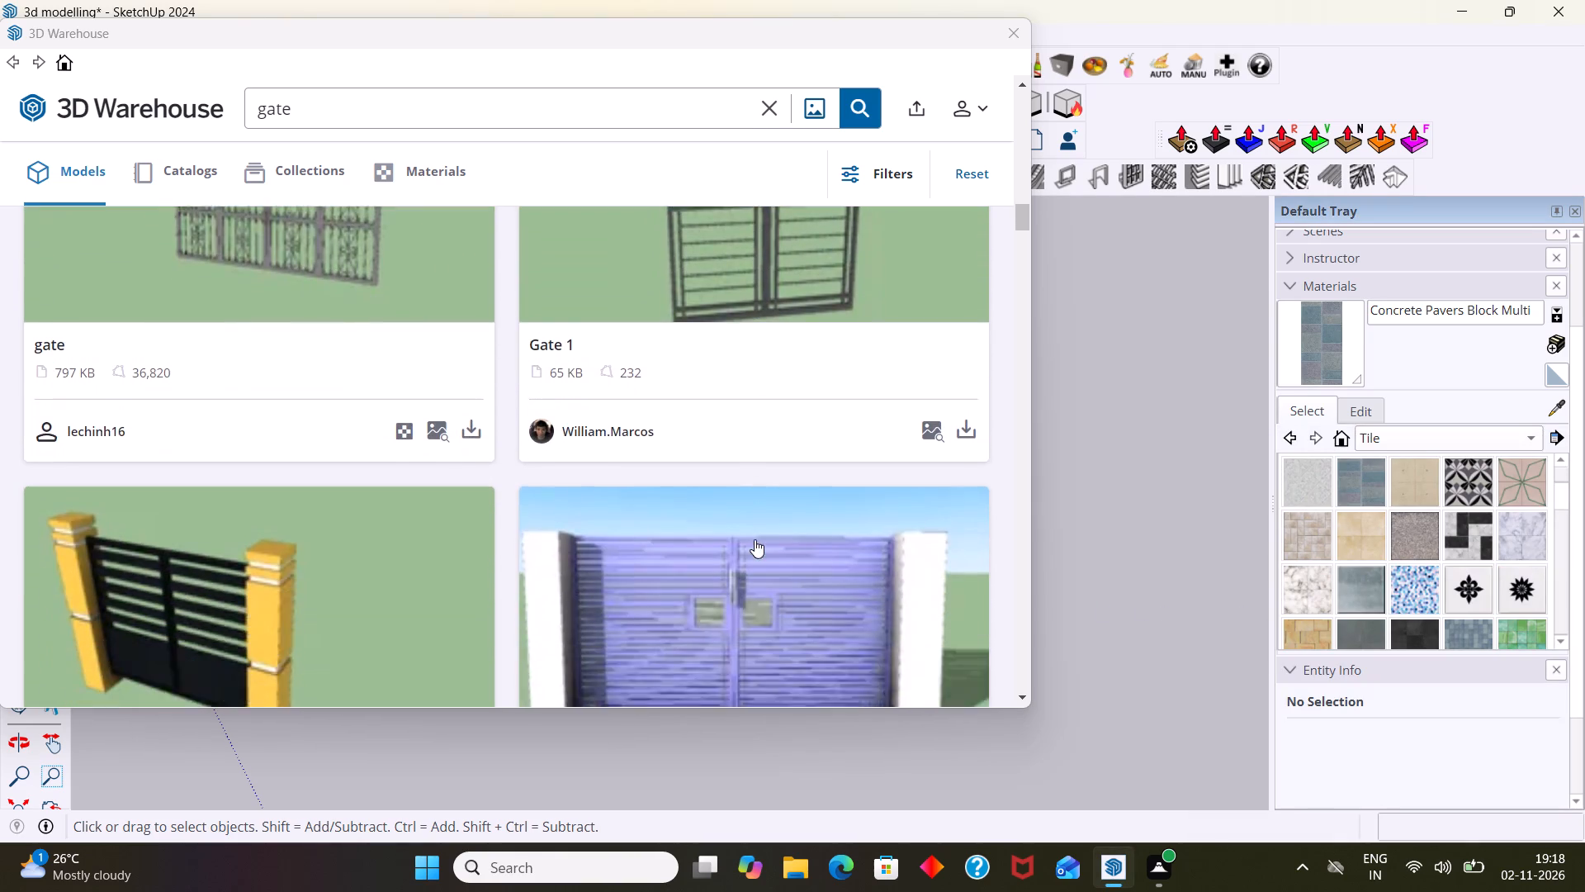
scroll(755, 539, down, 4)
scroll(755, 539, up, 2)
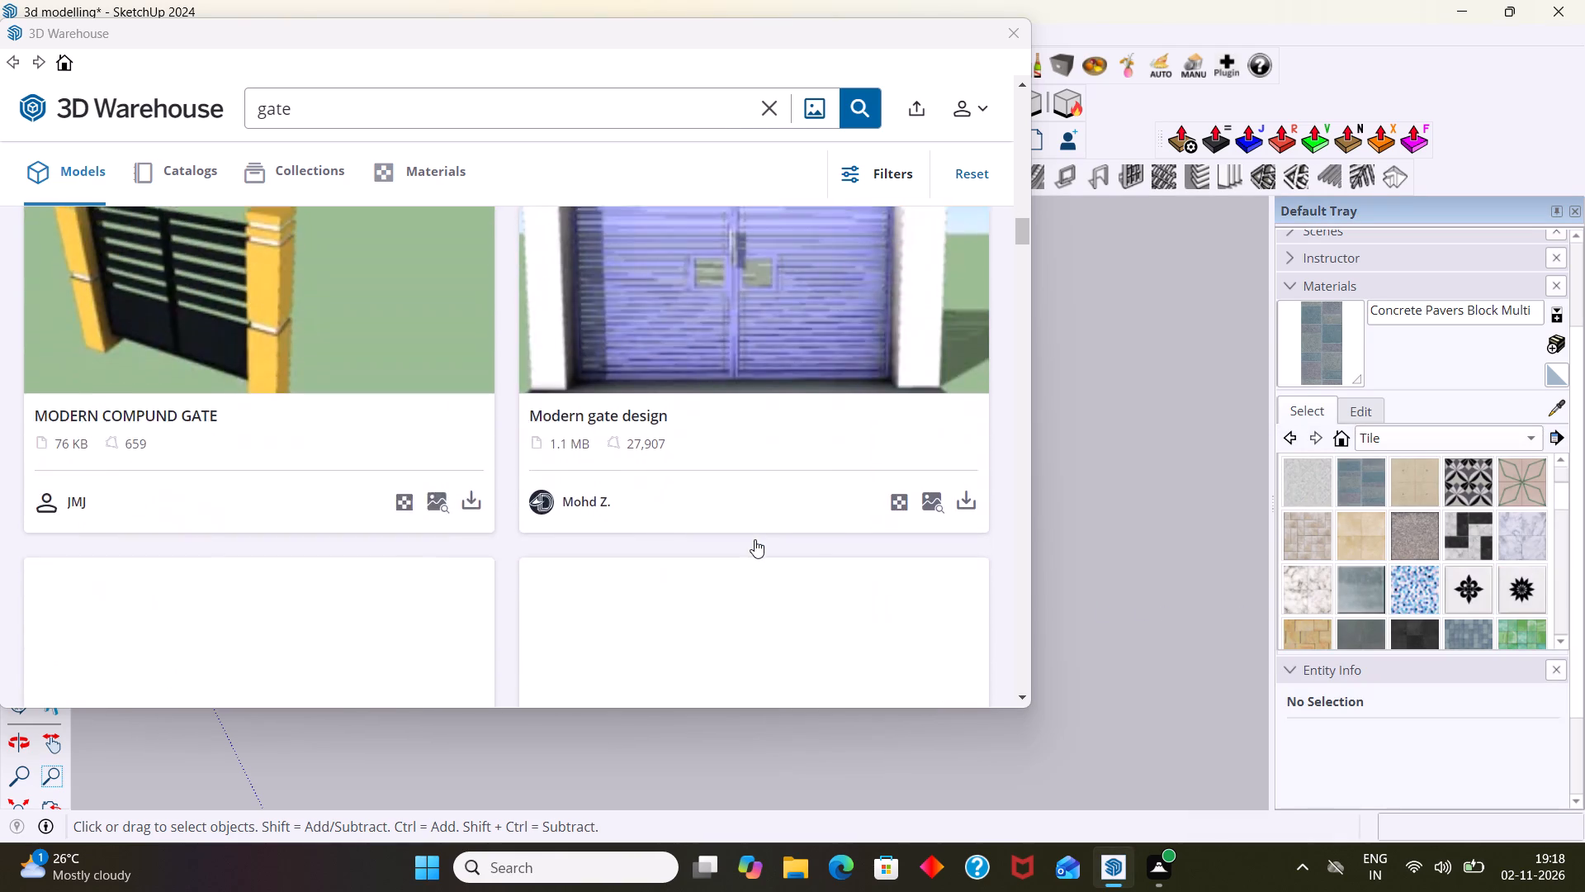
scroll(755, 539, up, 2)
scroll(755, 539, down, 6)
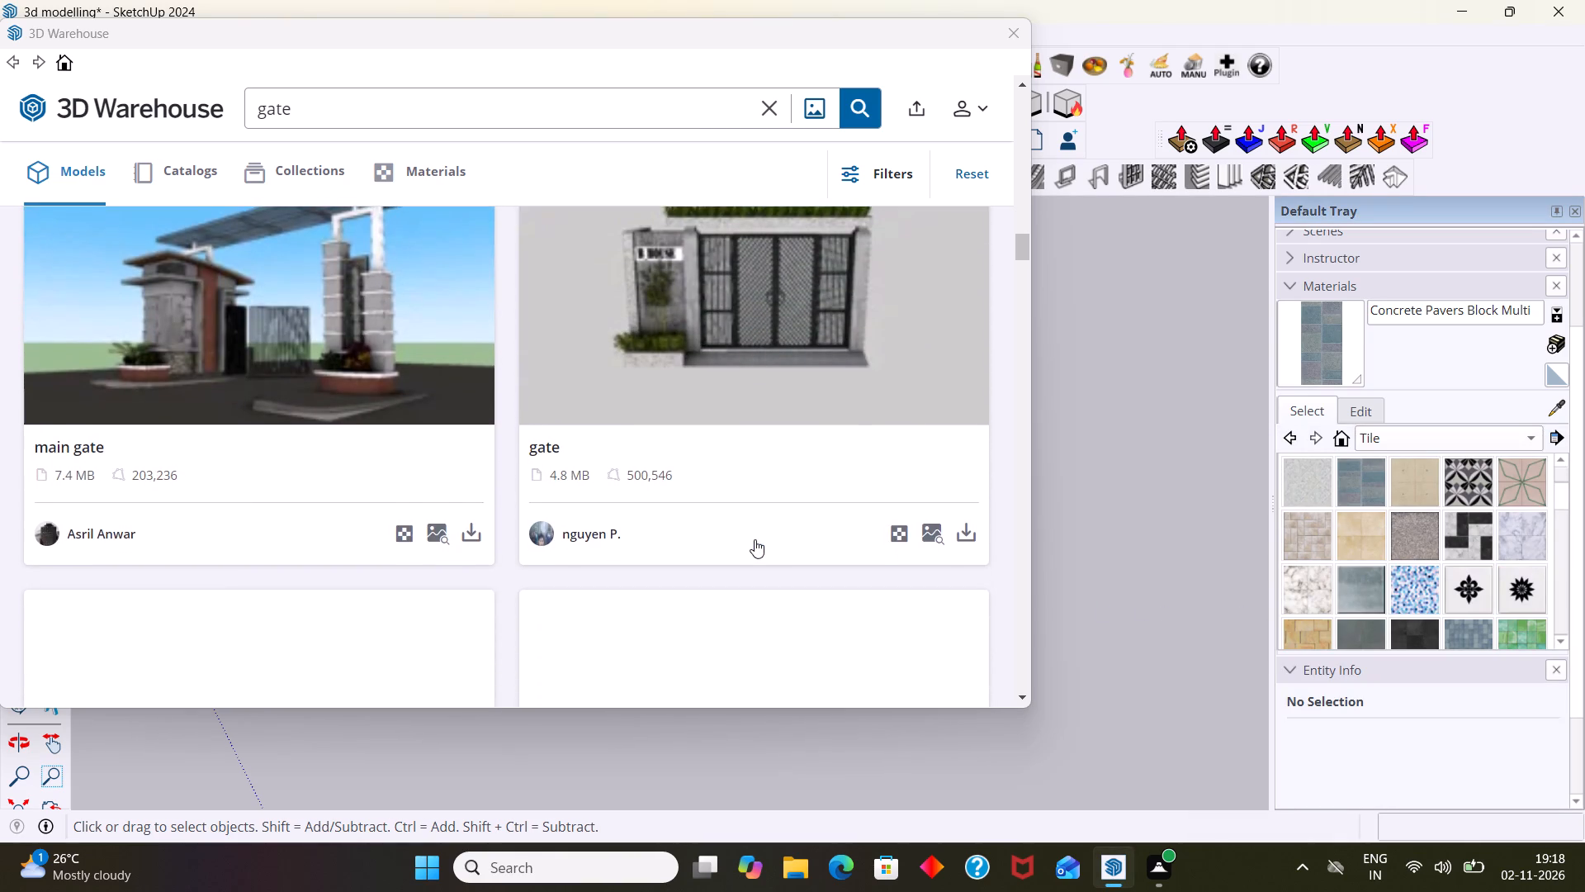
scroll(755, 539, up, 3)
scroll(755, 539, down, 6)
scroll(755, 539, up, 3)
scroll(755, 539, down, 2)
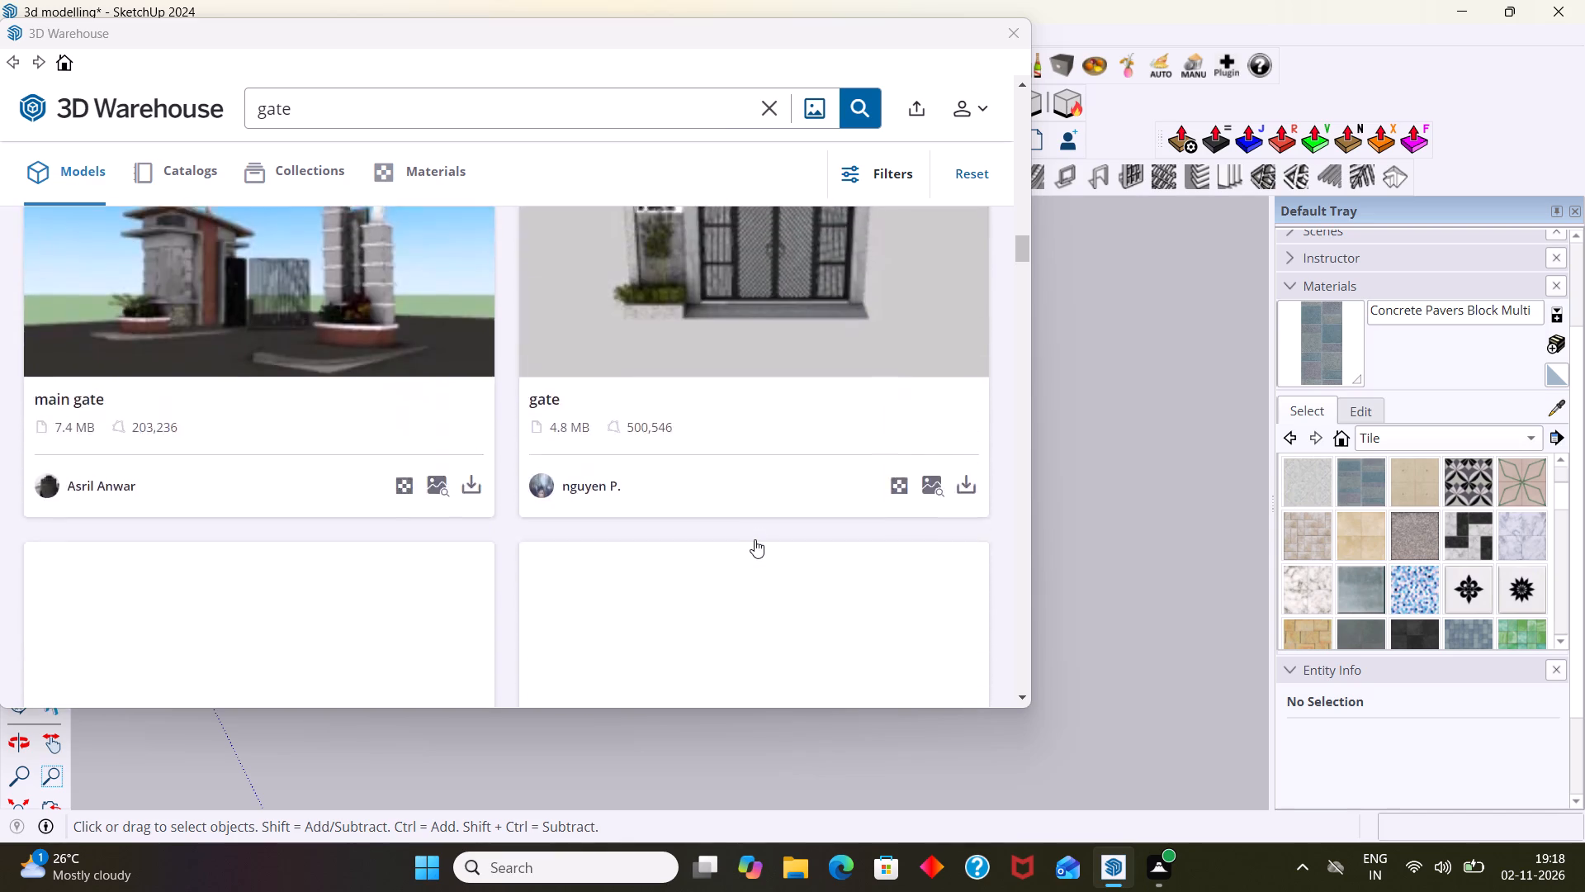
scroll(755, 539, down, 2)
scroll(755, 539, up, 2)
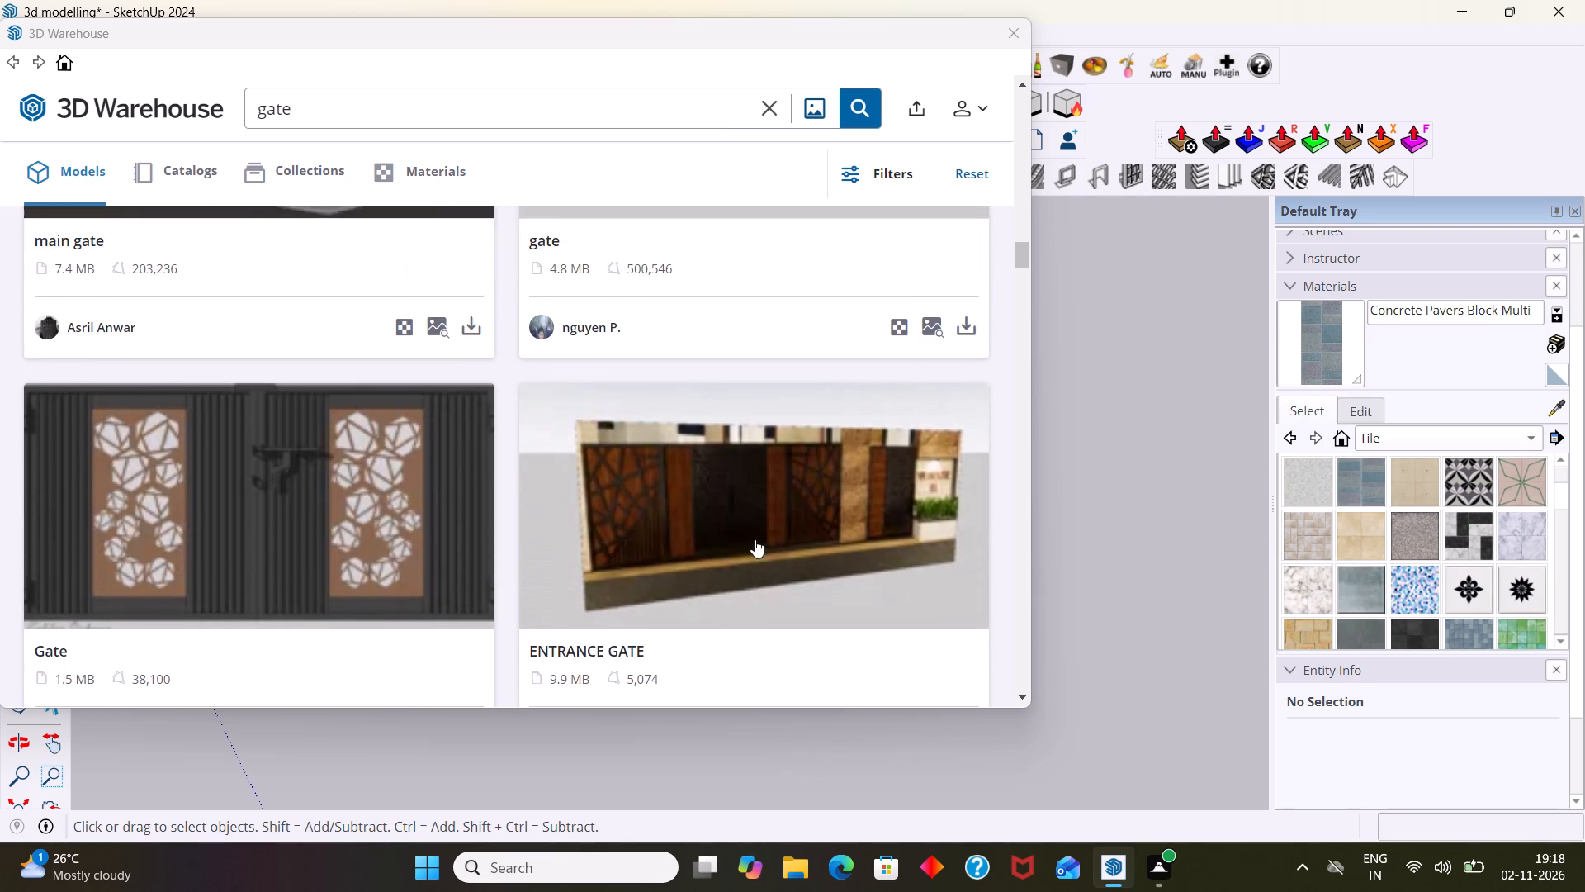
scroll(755, 539, down, 6)
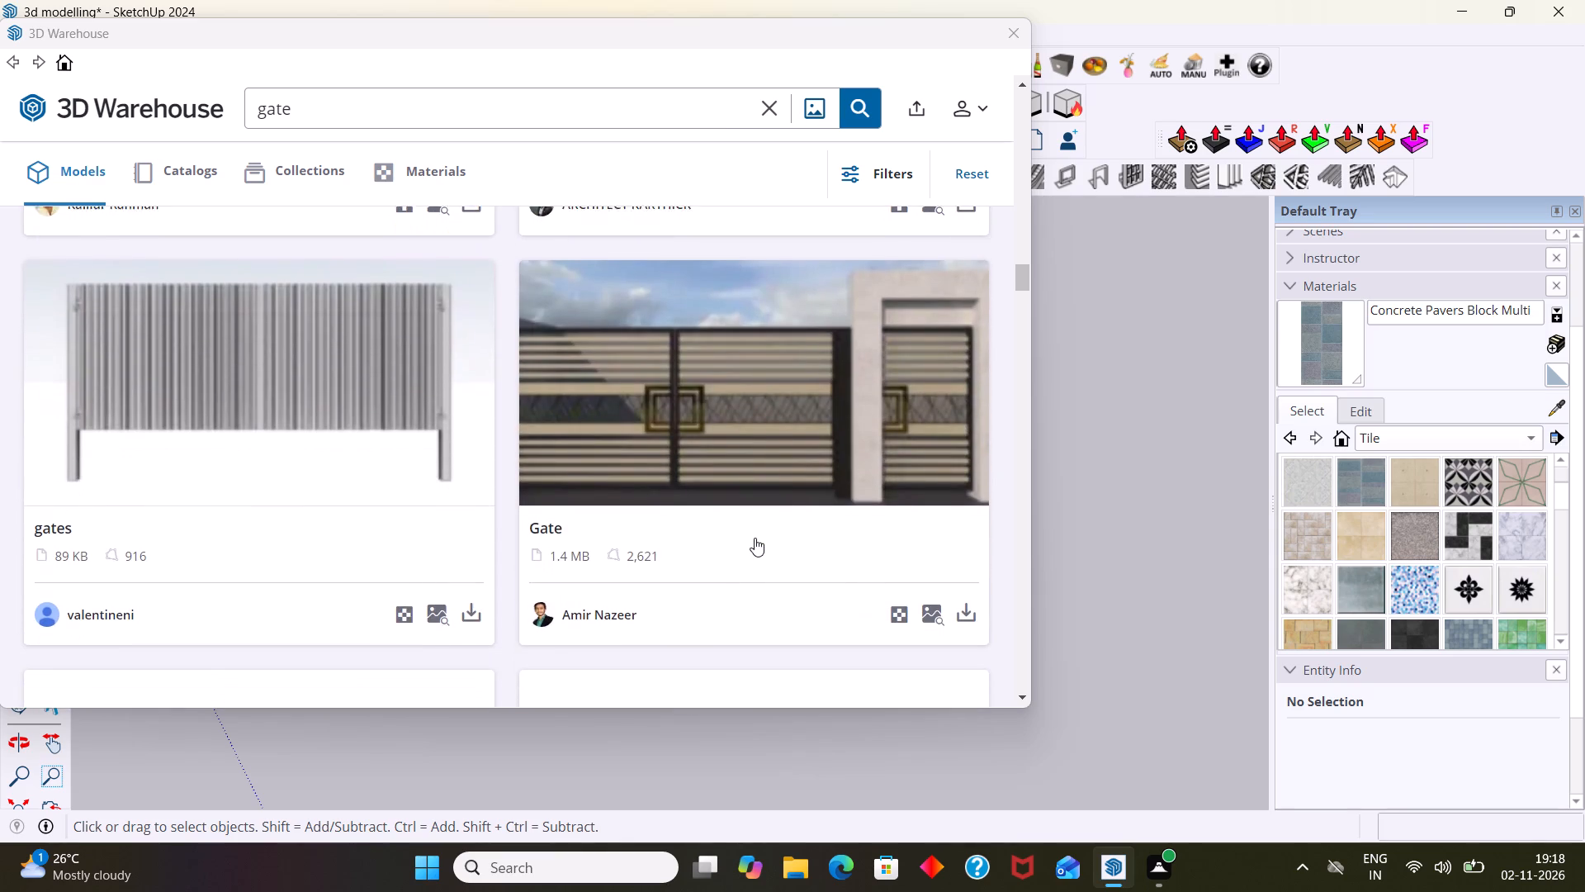
scroll(755, 538, down, 1)
scroll(755, 538, up, 2)
scroll(755, 538, down, 2)
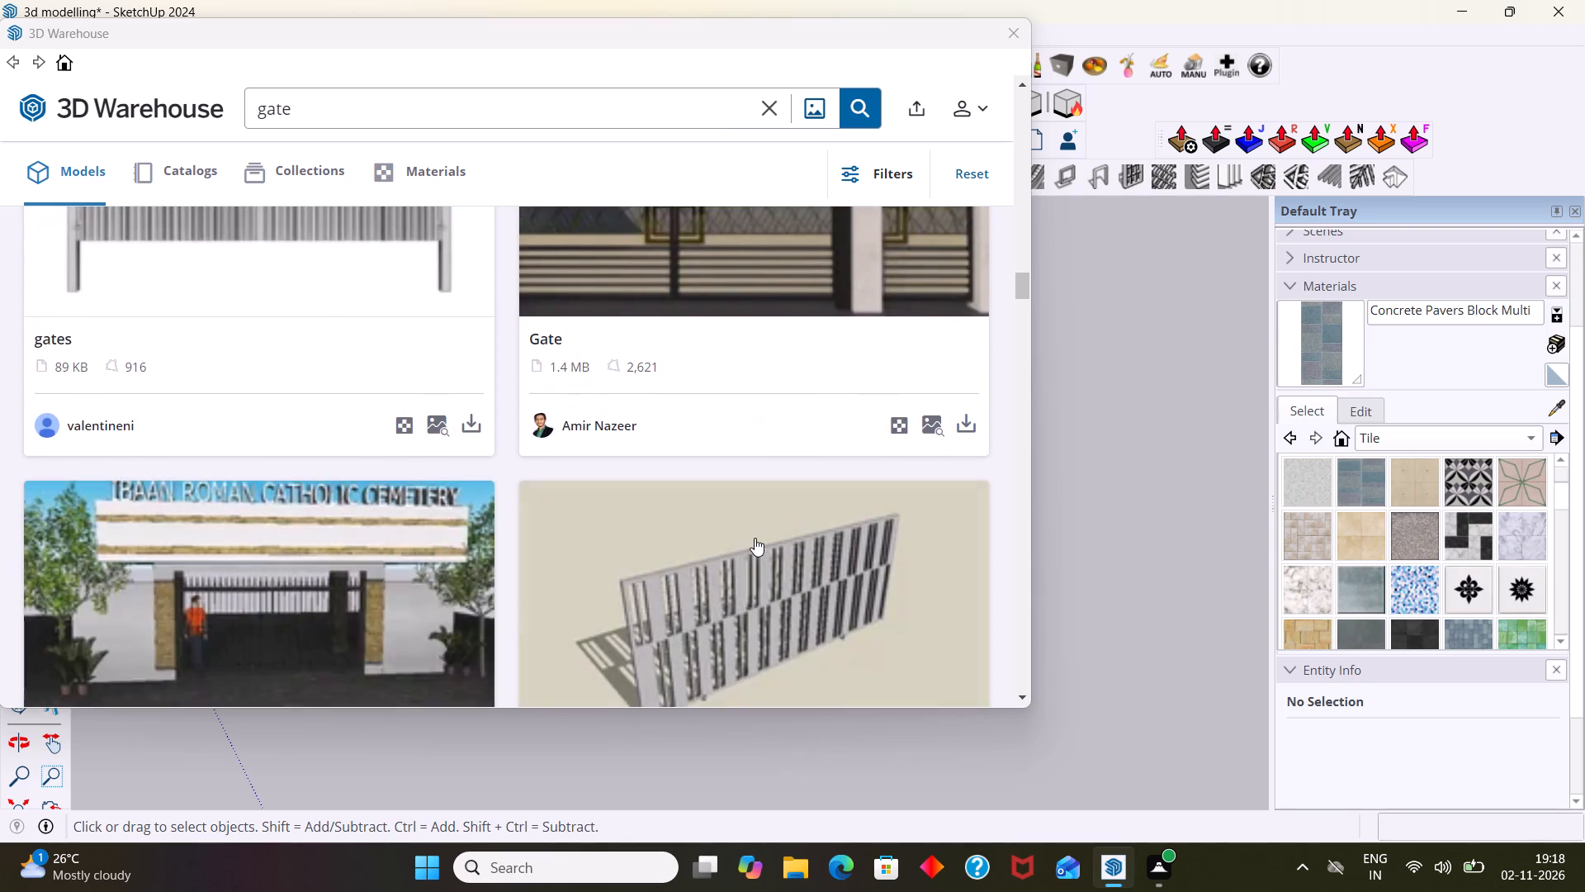
scroll(755, 538, down, 4)
scroll(755, 538, up, 2)
scroll(755, 538, down, 1)
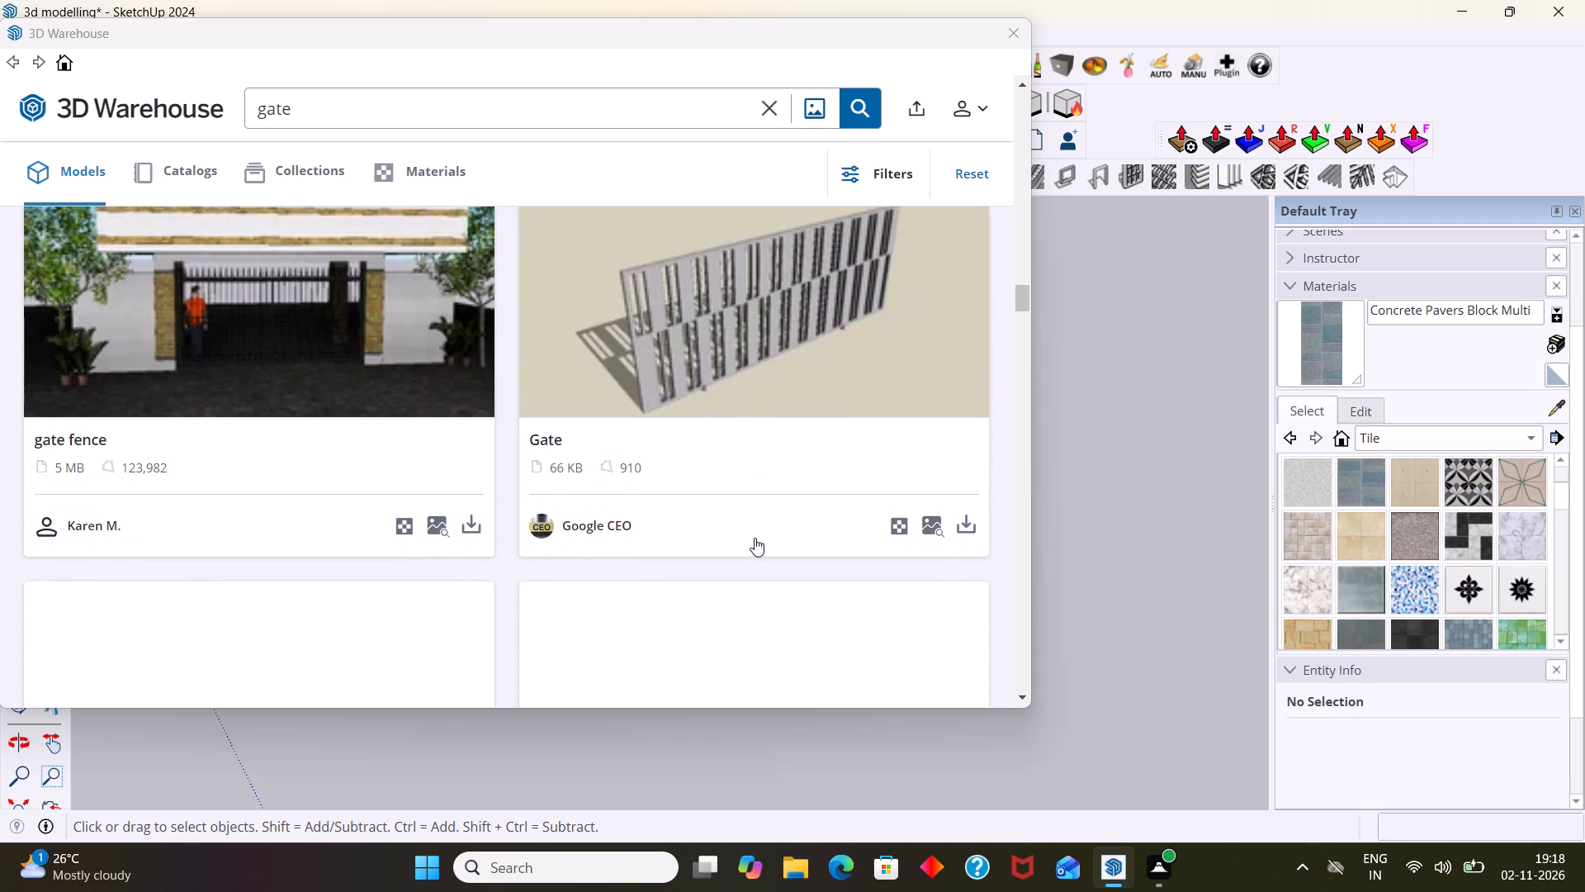
Search the 3D Warehouse models for "single gate" instead of "gate".
click(362, 111)
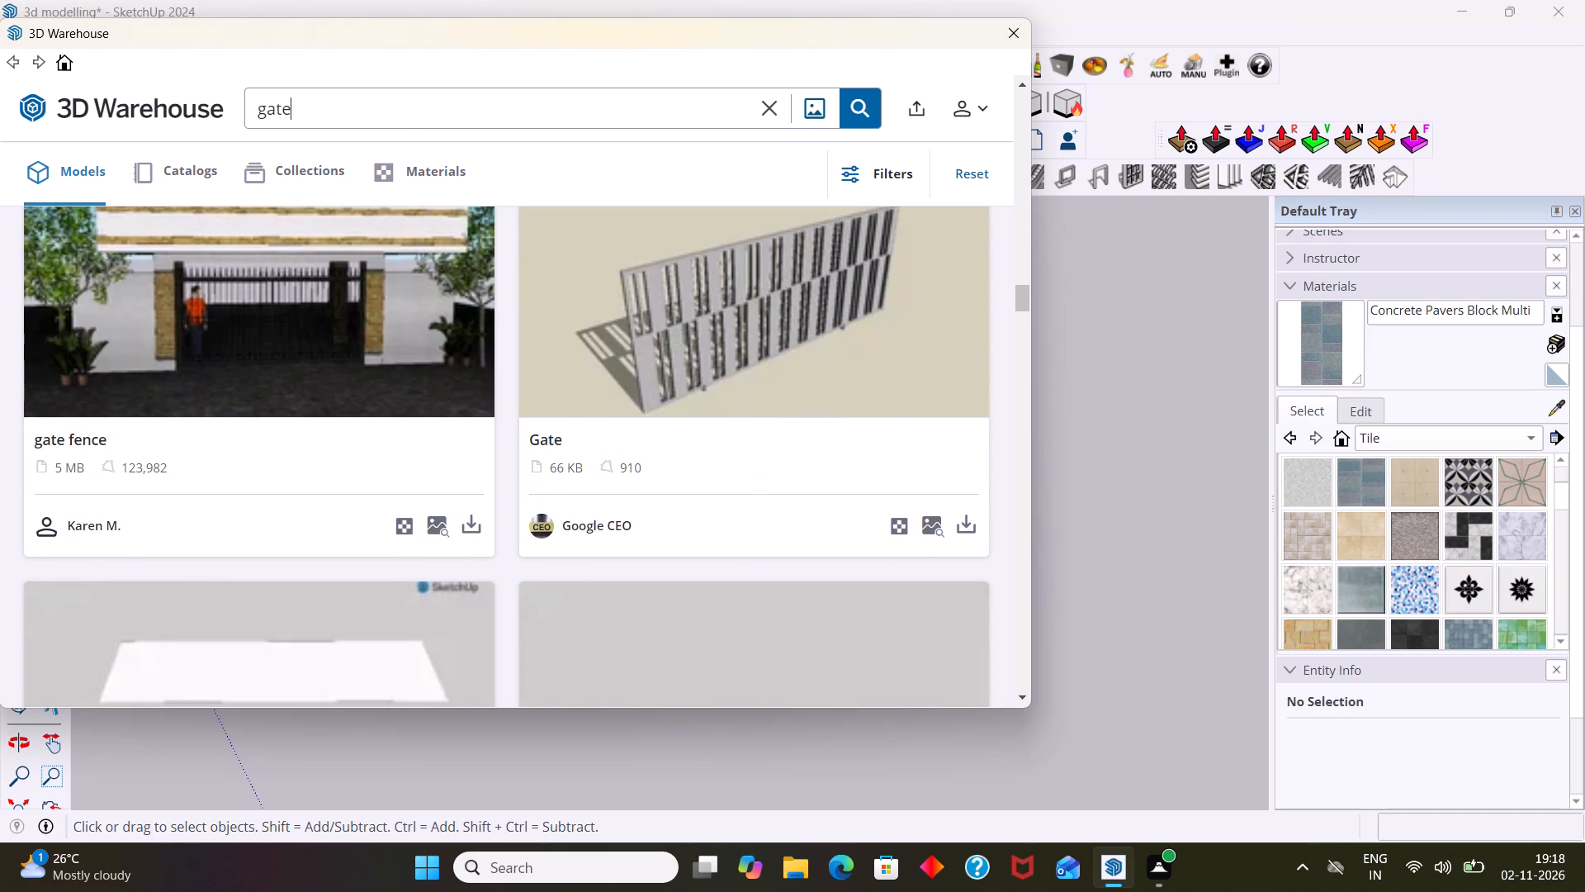
key(BackSpace)
key(BackSpace)
key(BackSpace)
key(BackSpace)
key(BackSpace)
key(BackSpace)
key(BackSpace)
key(BackSpace)
key(BackSpace)
key(s)
text(ingl)
text(e)
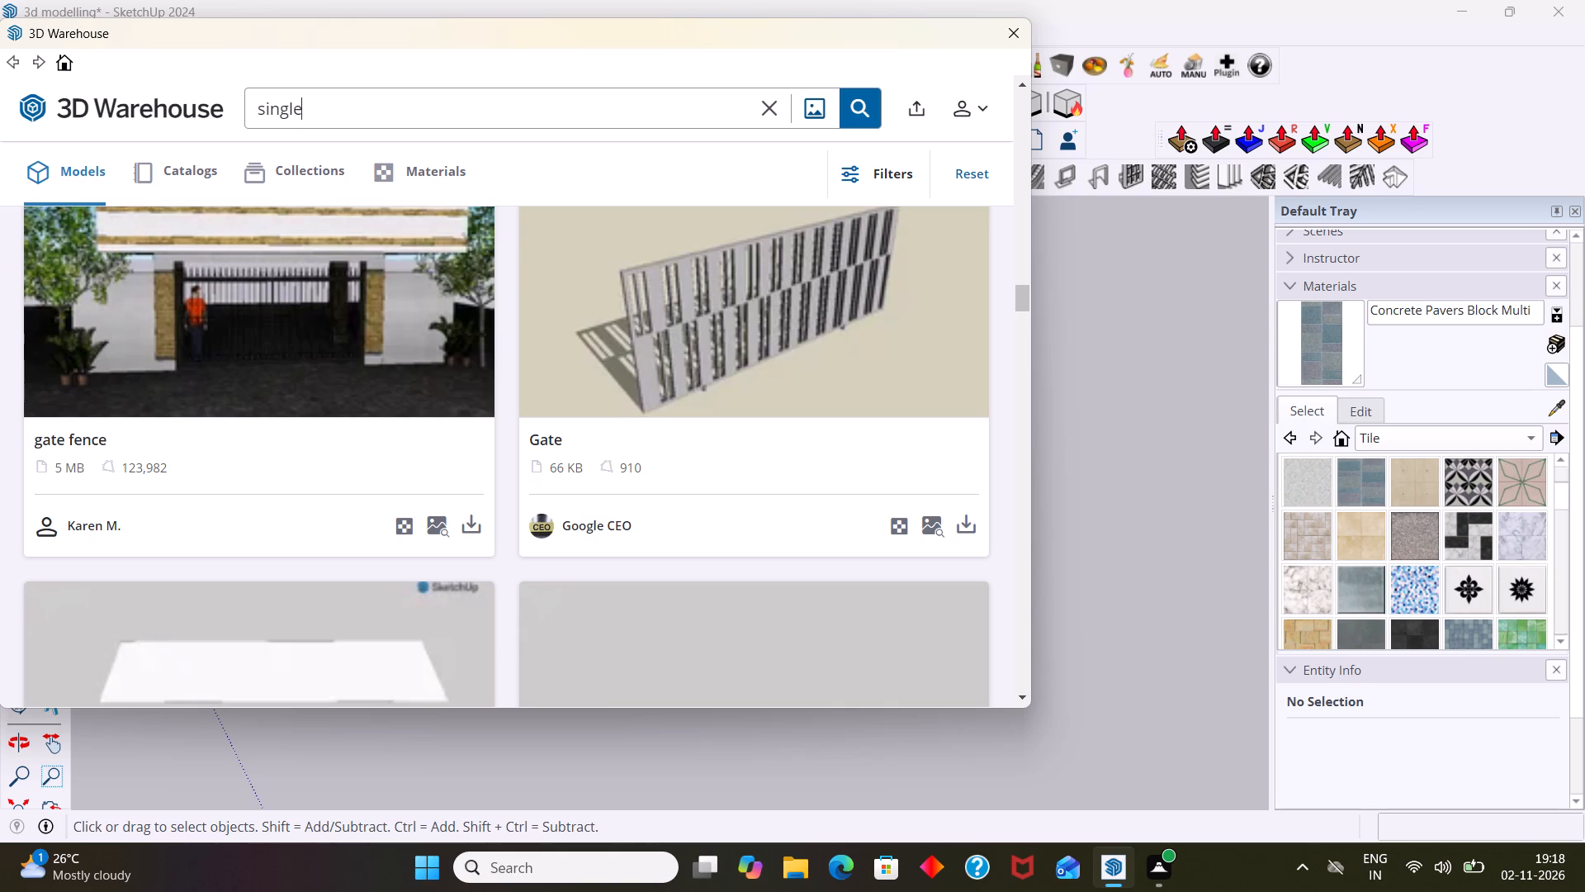
key(space)
text(fate)
key(Return)
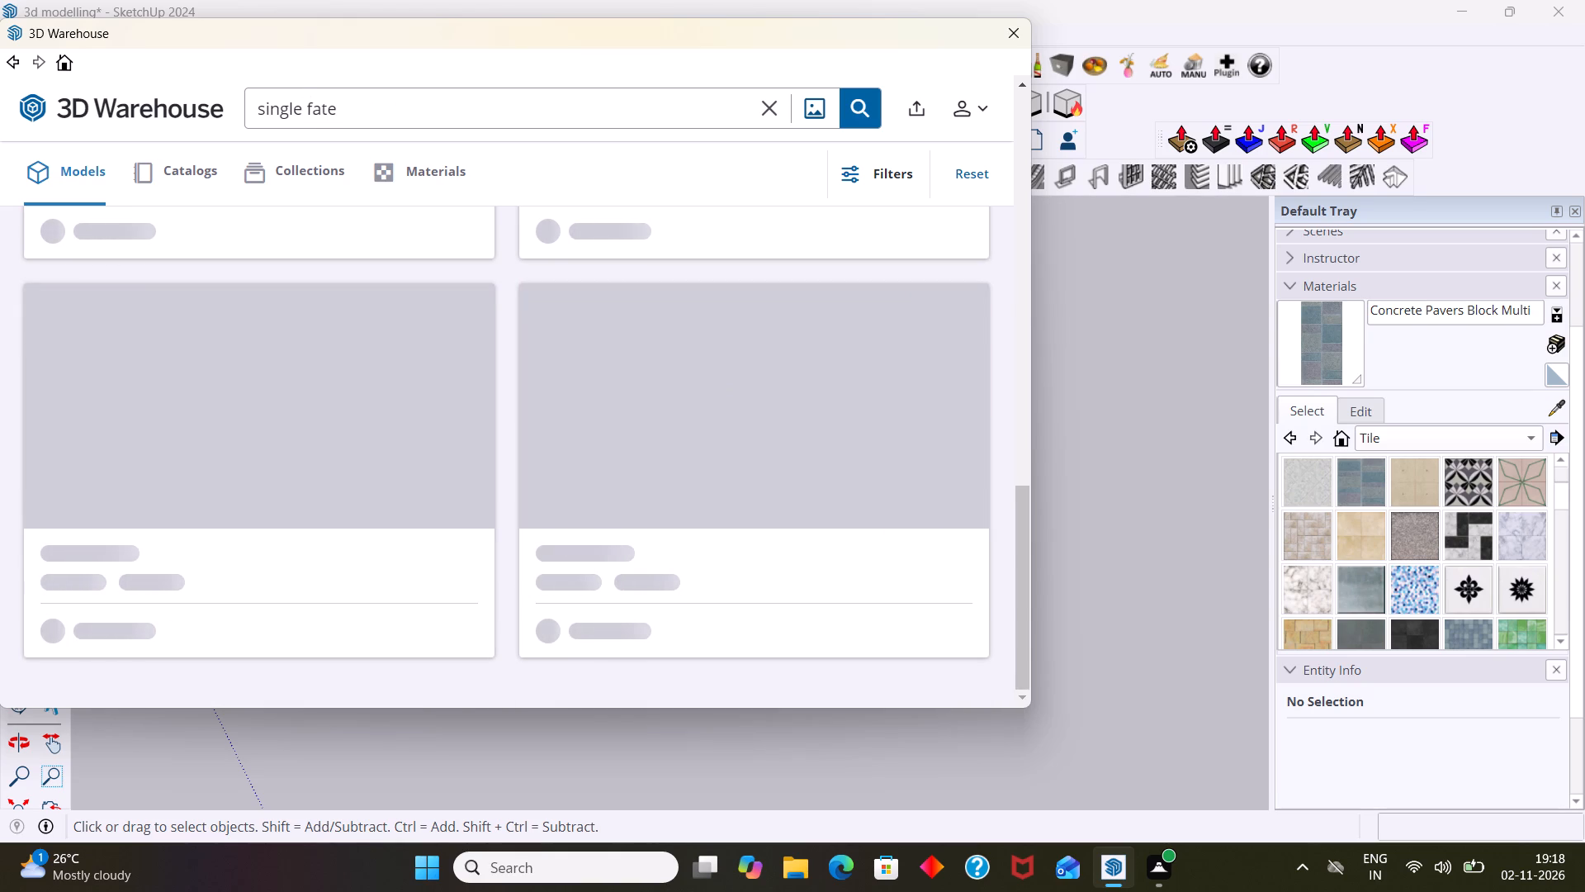
click(310, 109)
key(BackSpace)
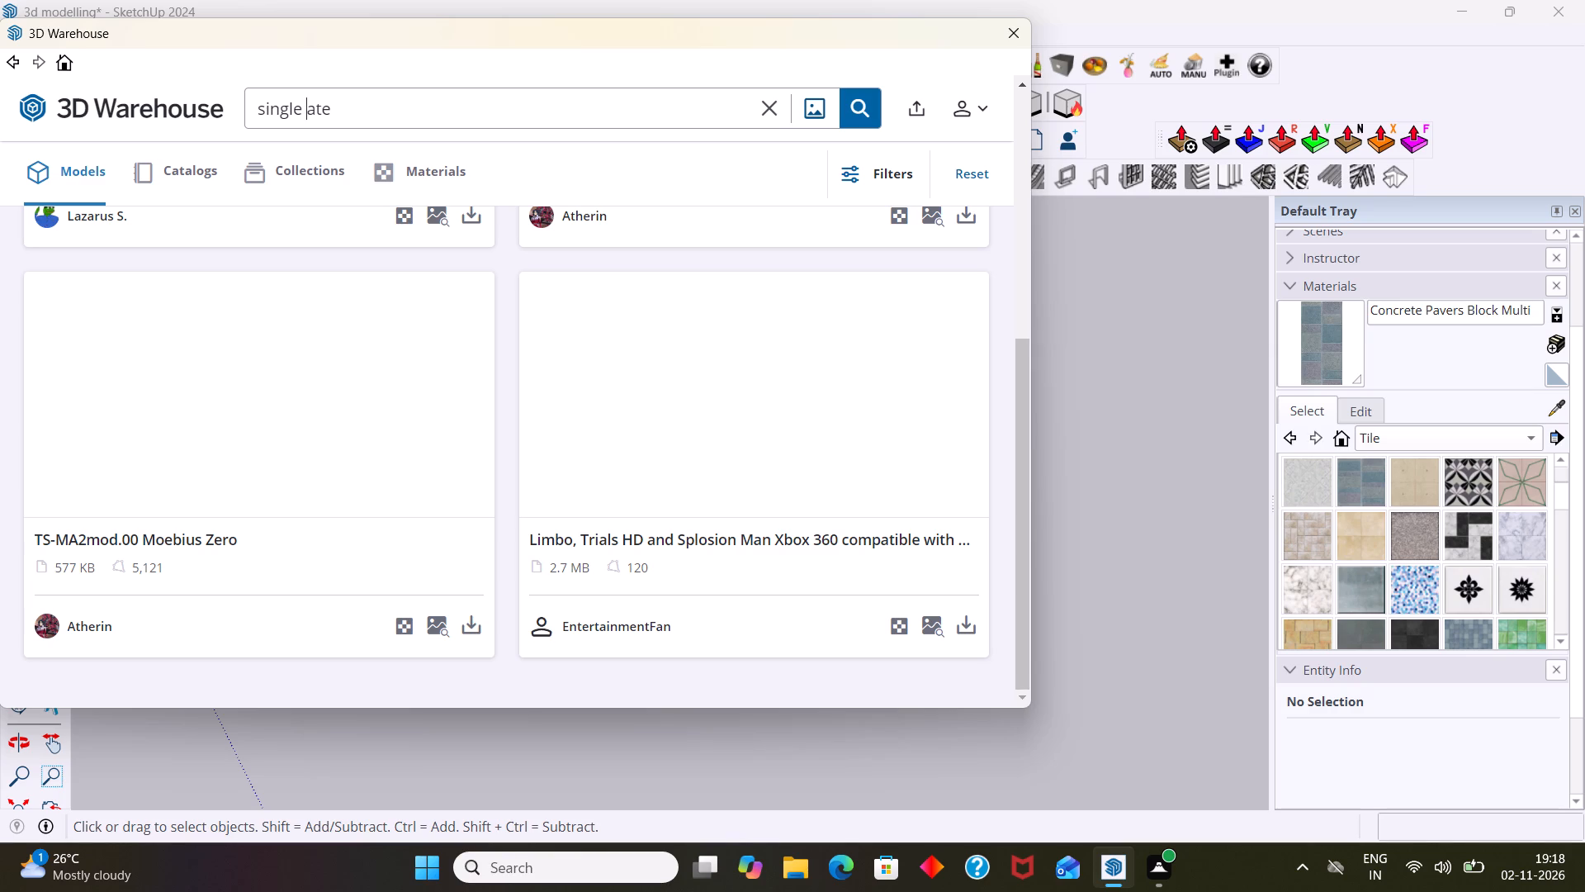
key(g)
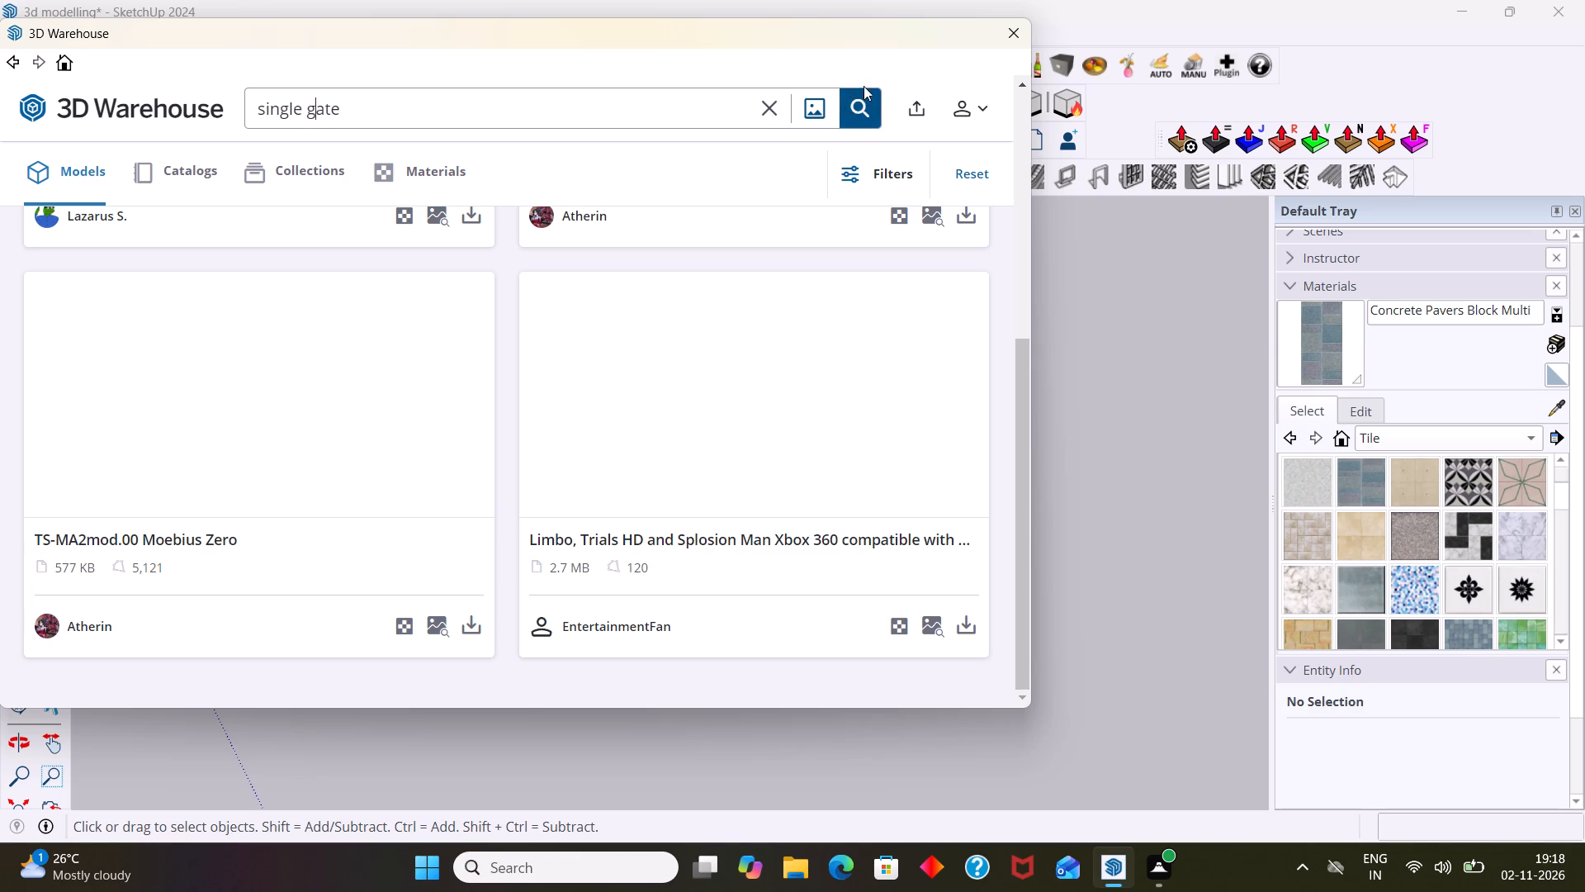
click(854, 96)
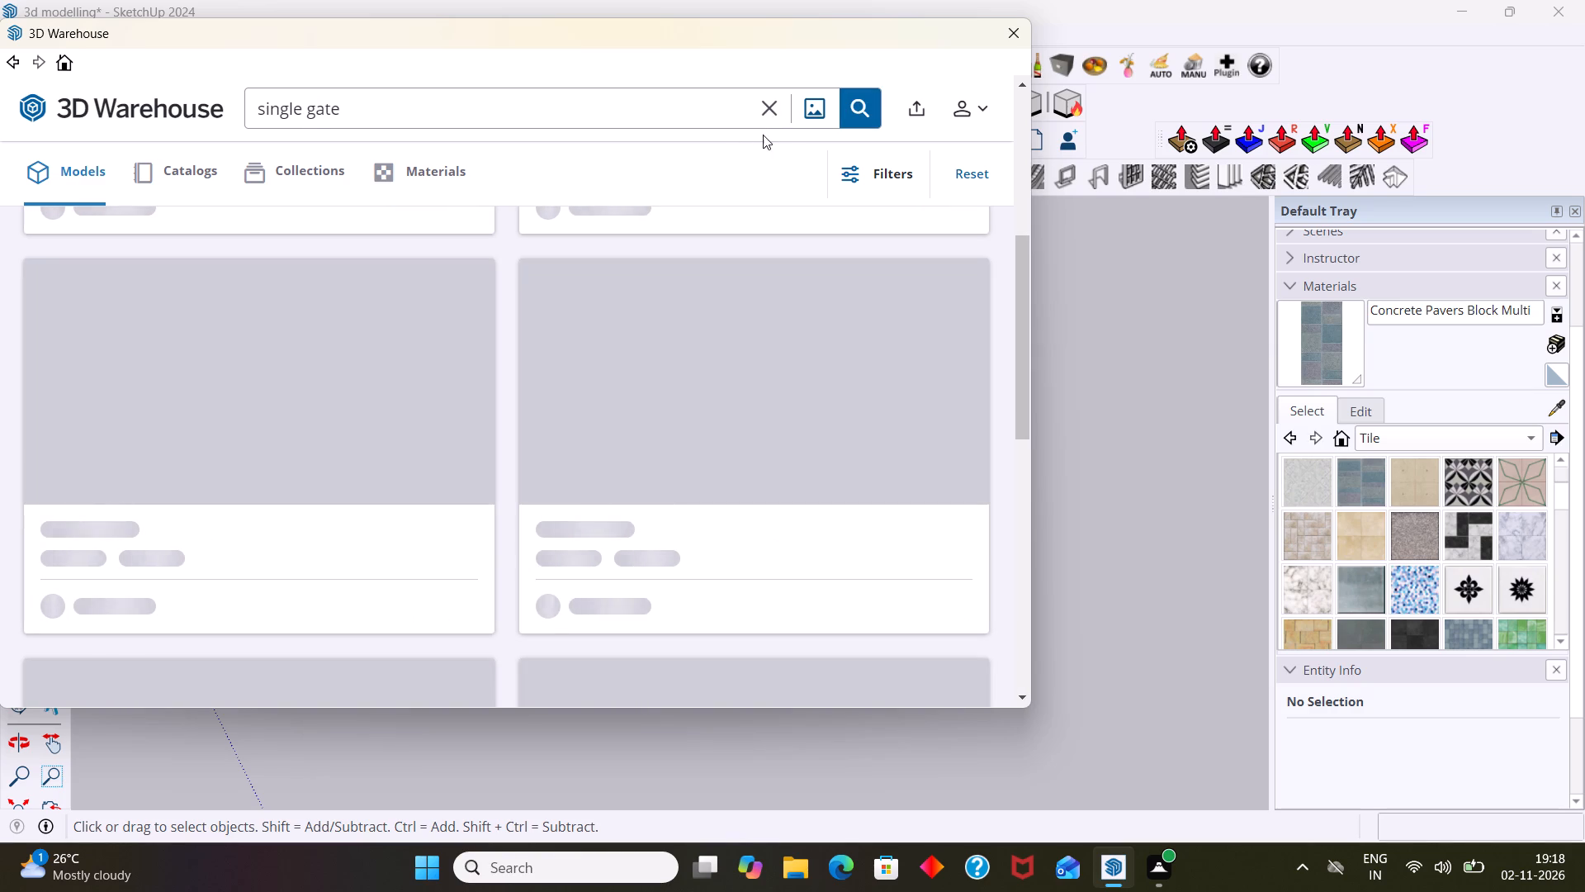
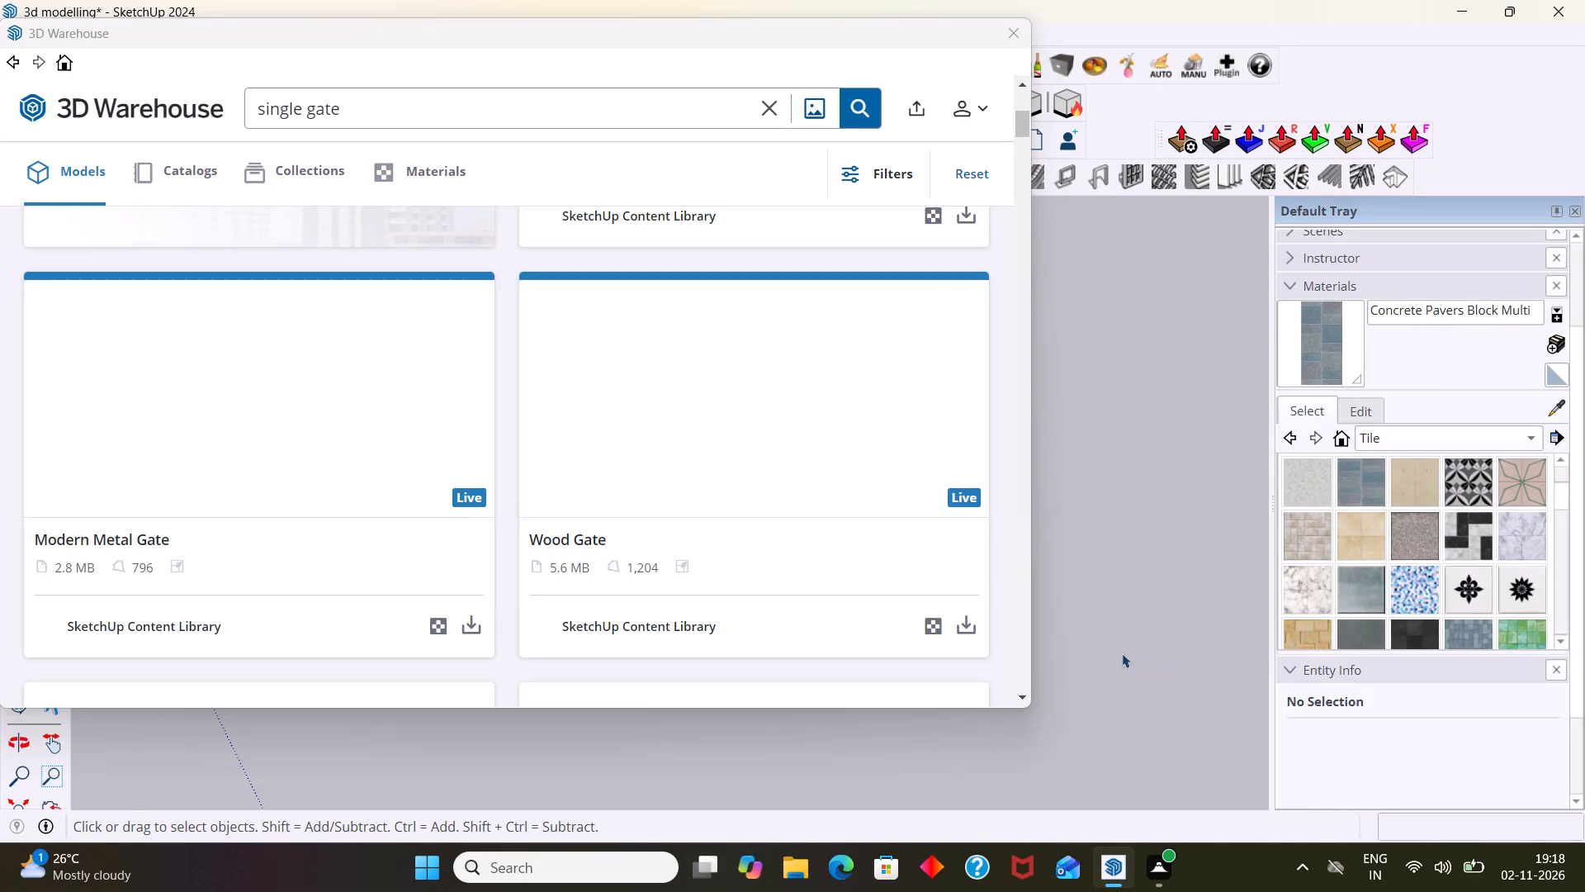
Browse the "single gate" model results for a gate design suited to the porch entrance.
scroll(714, 471, down, 1)
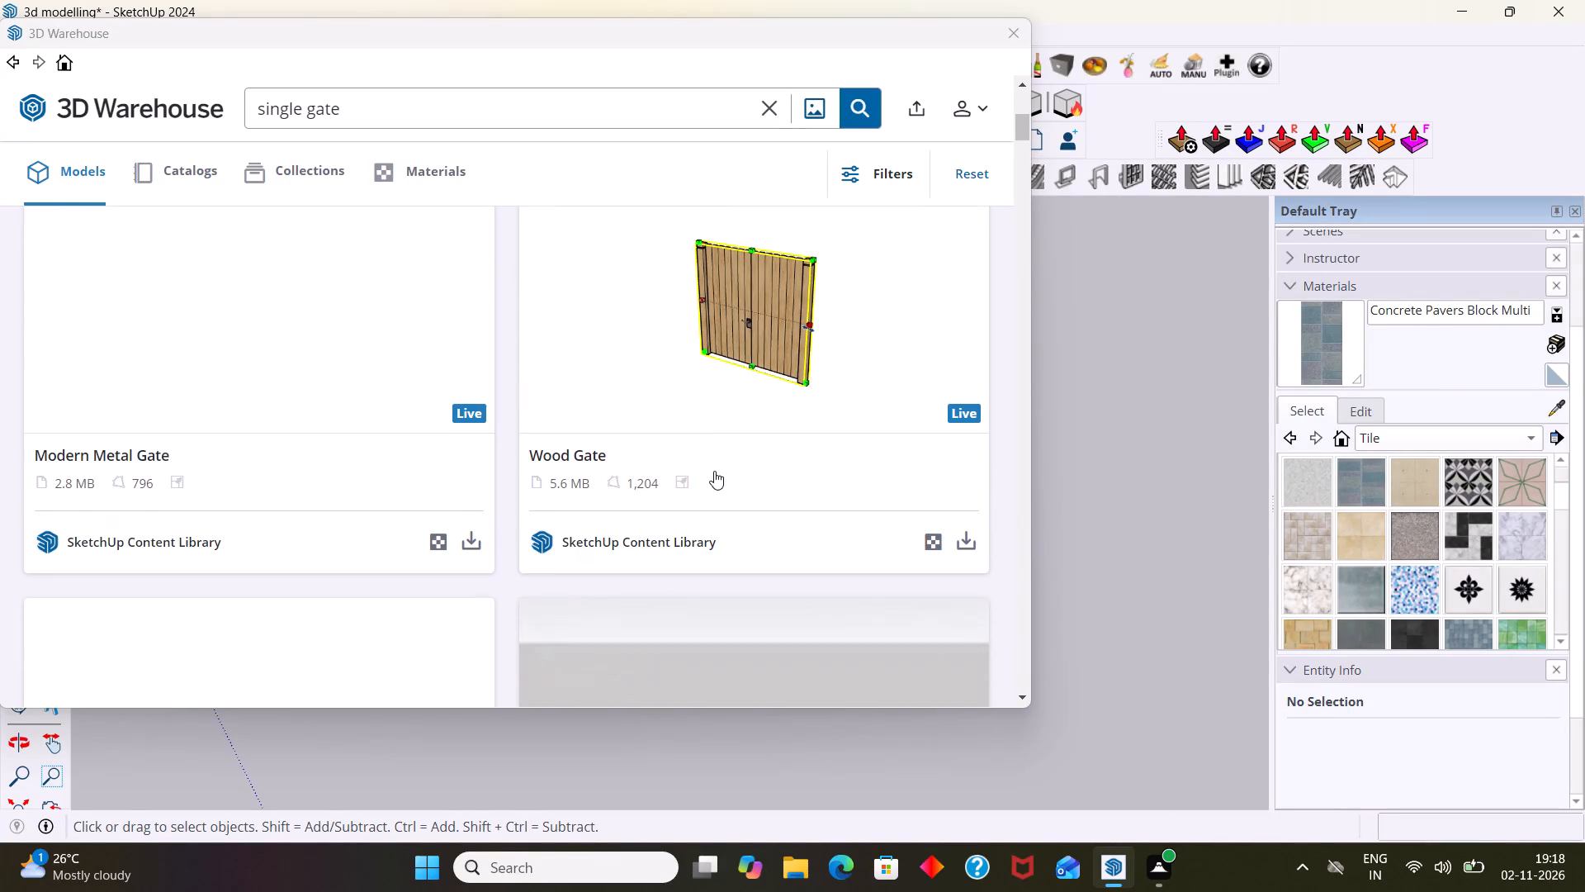
scroll(730, 427, down, 3)
scroll(728, 428, up, 1)
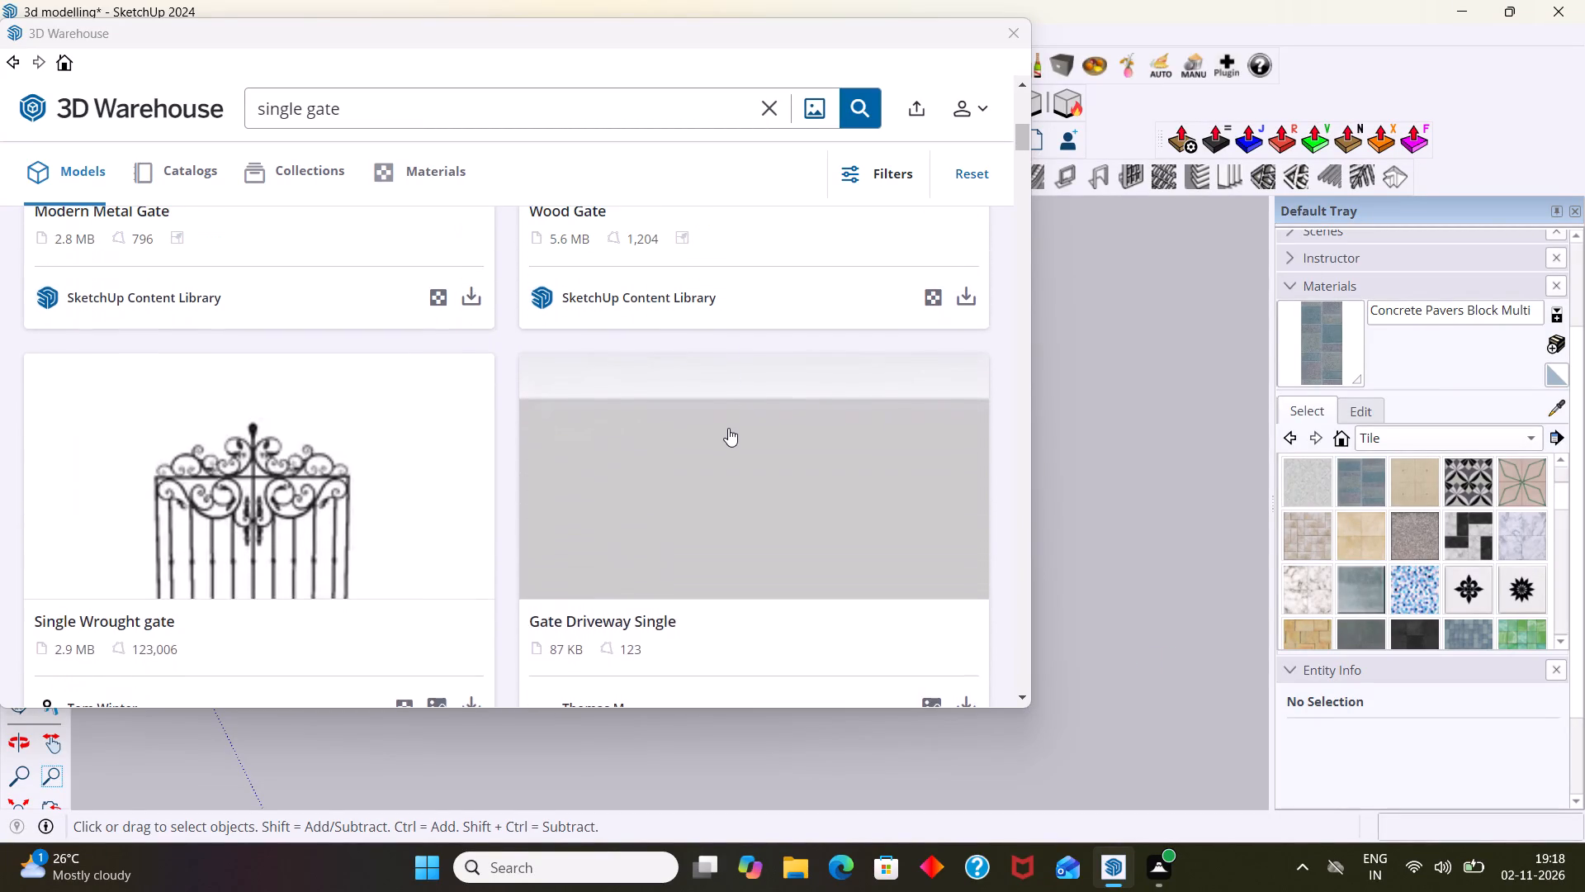
scroll(726, 429, down, 1)
scroll(724, 430, up, 5)
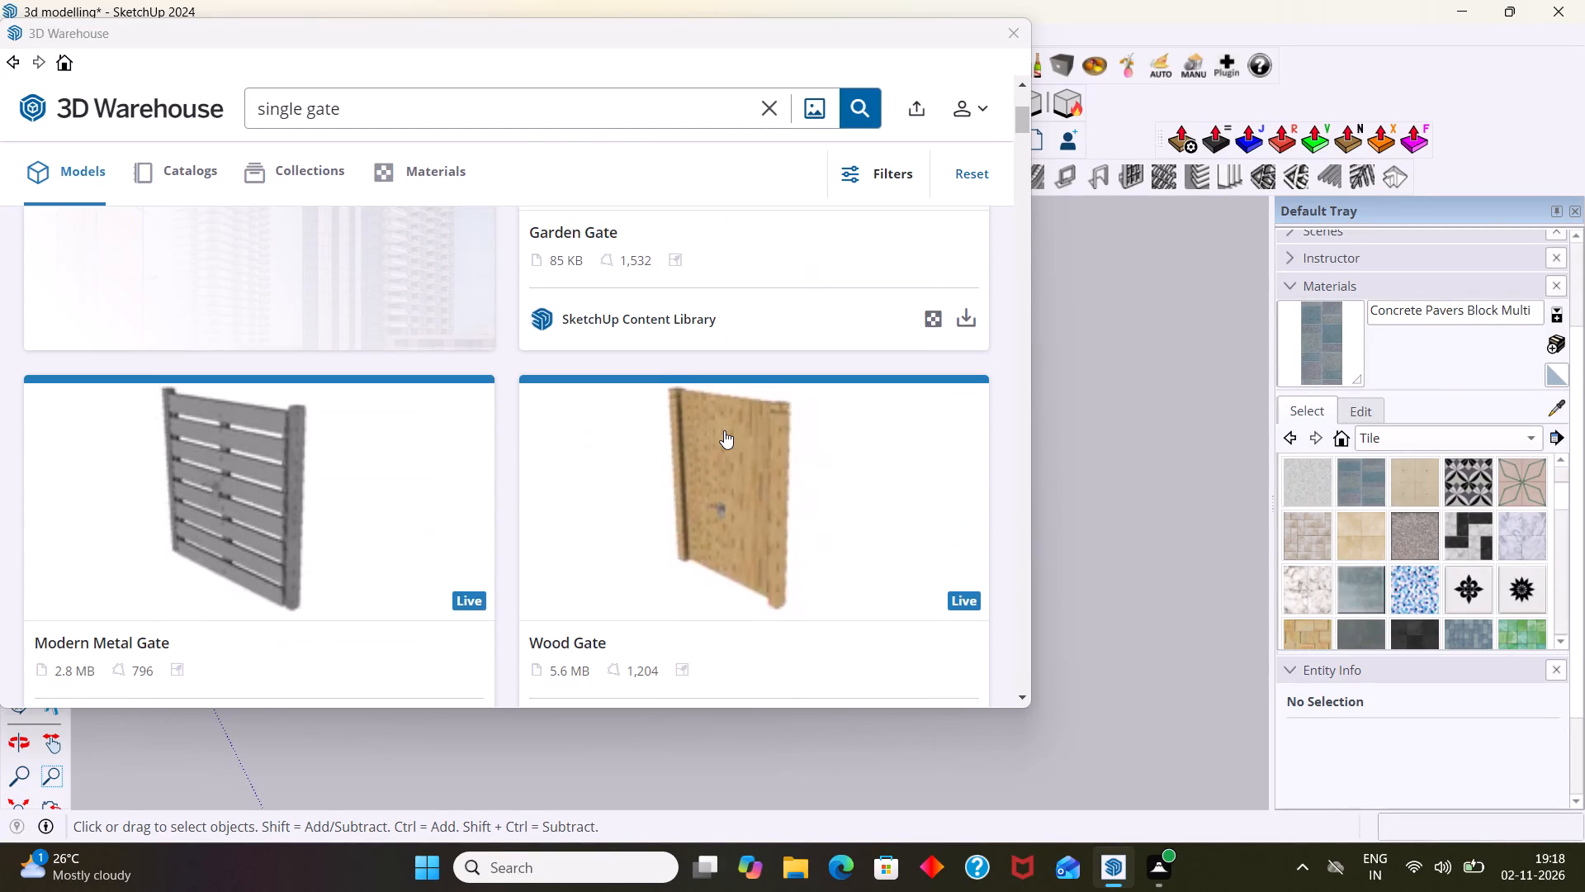
scroll(724, 430, down, 6)
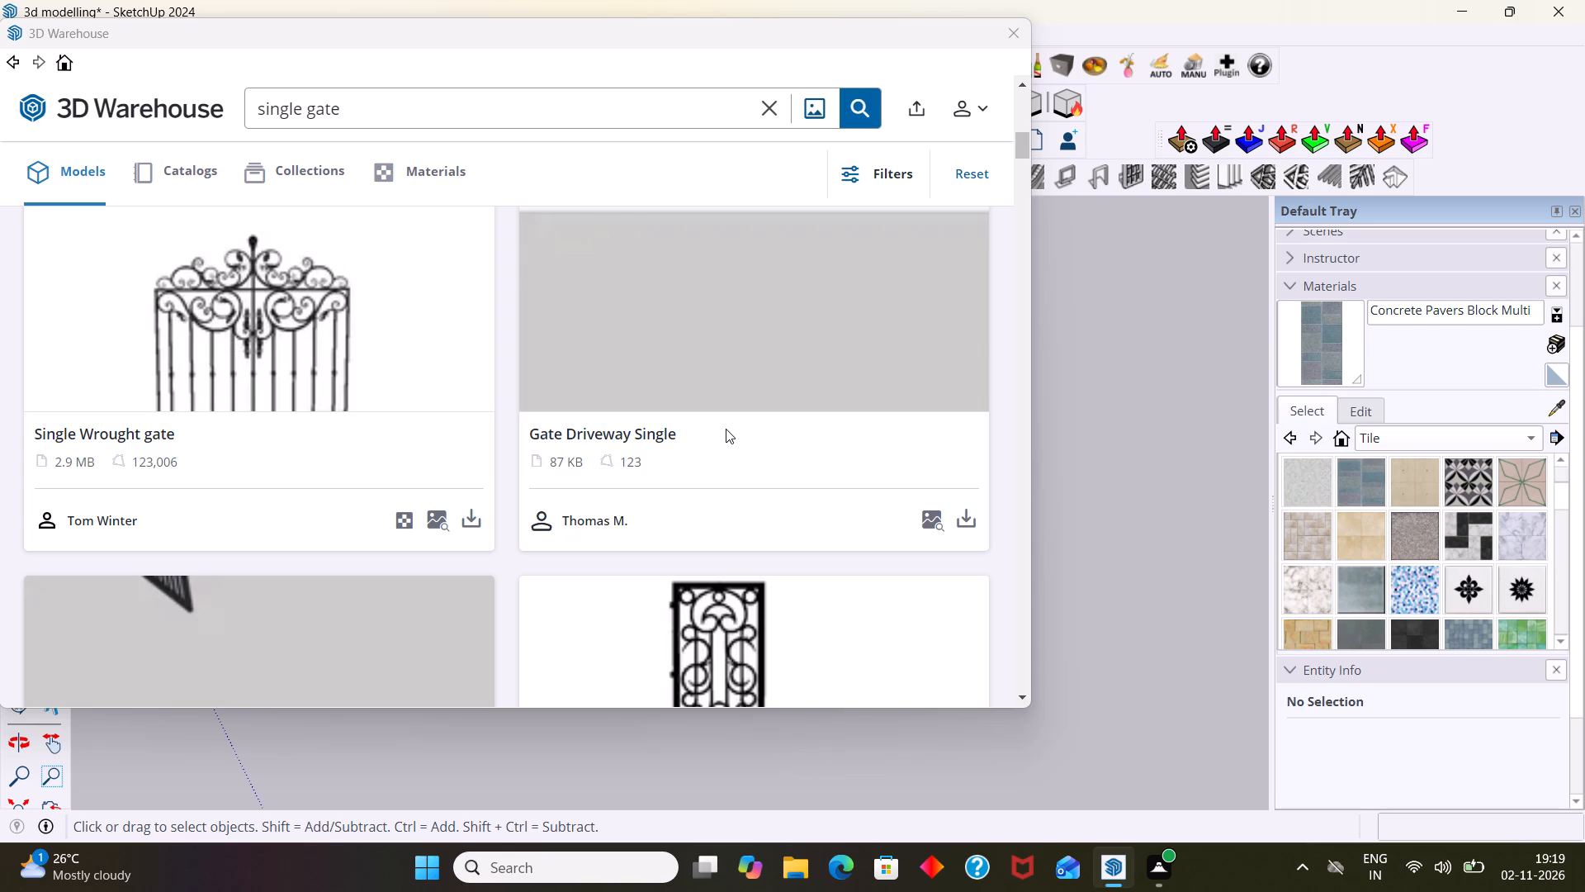
scroll(813, 509, down, 3)
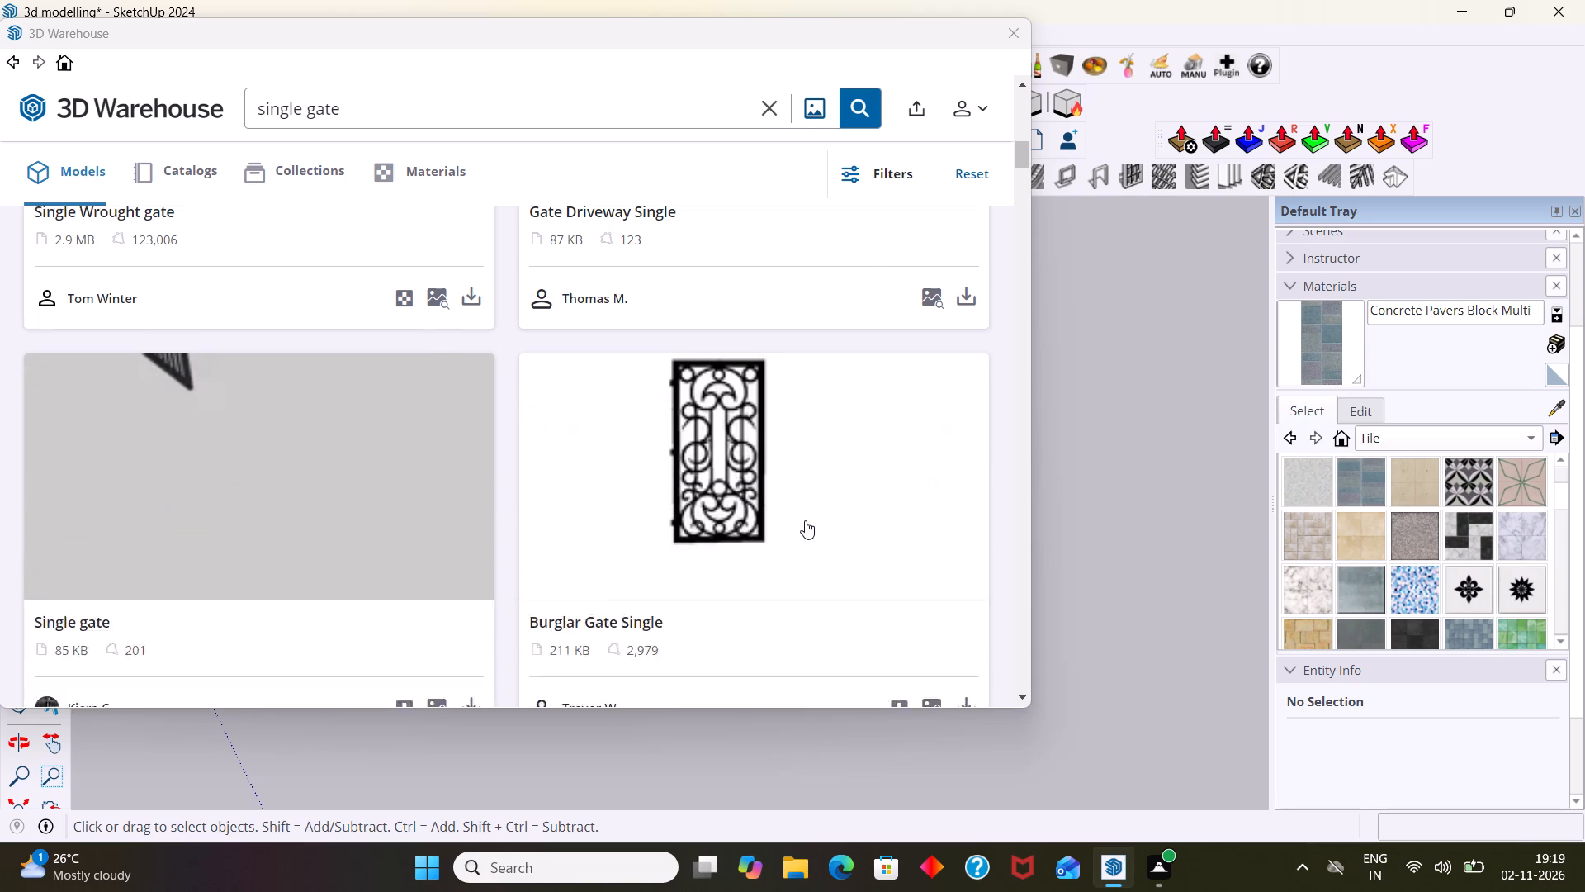
scroll(777, 511, down, 2)
scroll(775, 510, up, 4)
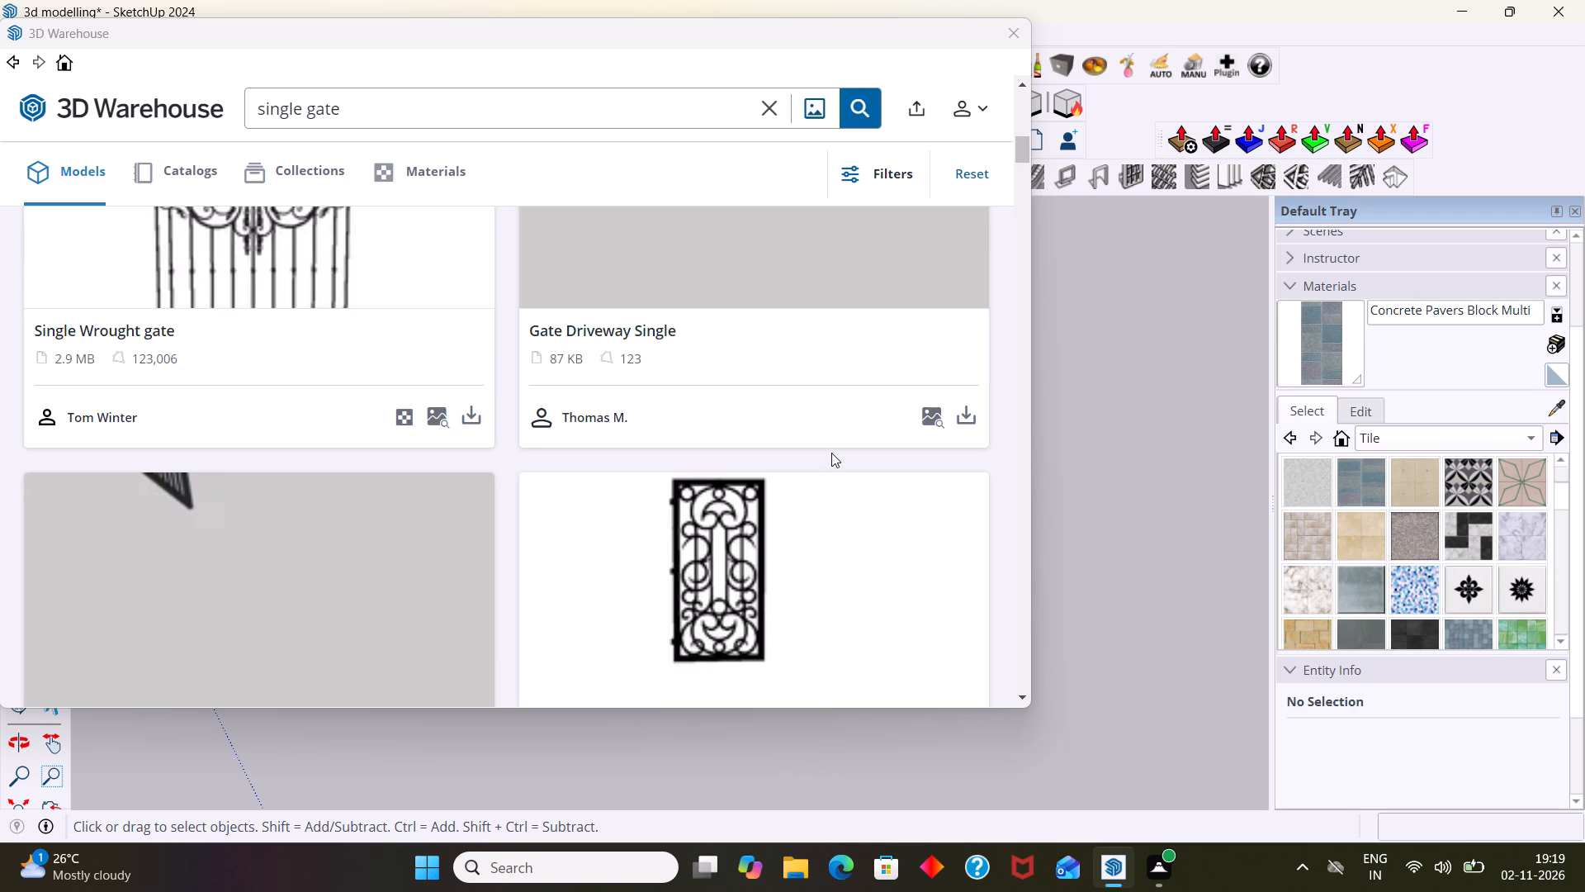
scroll(754, 572, up, 1)
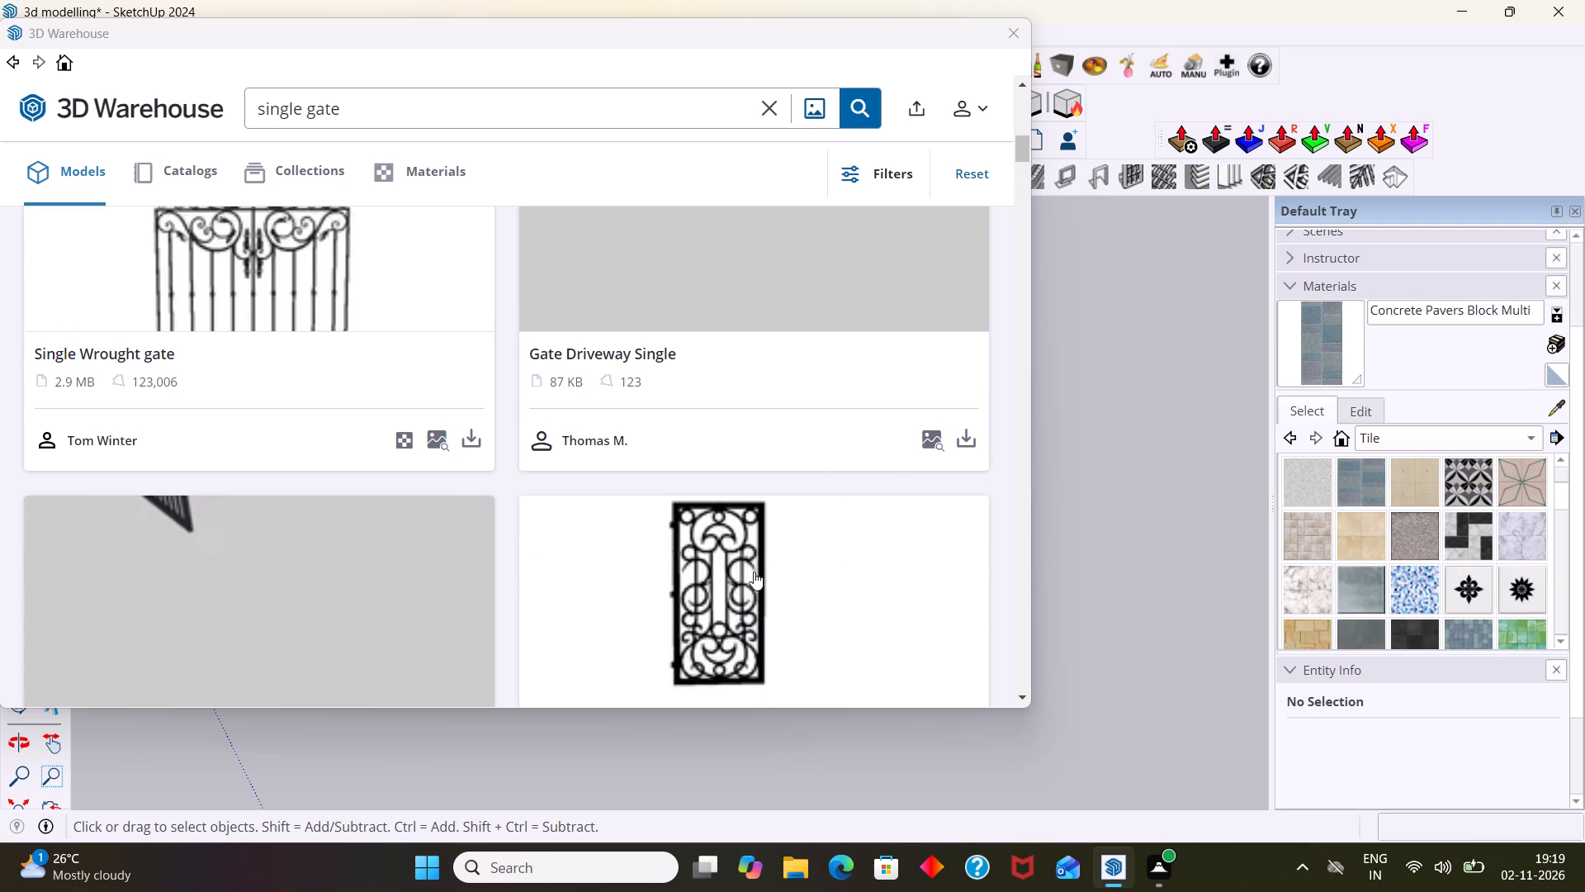
scroll(754, 572, up, 1)
scroll(754, 571, down, 8)
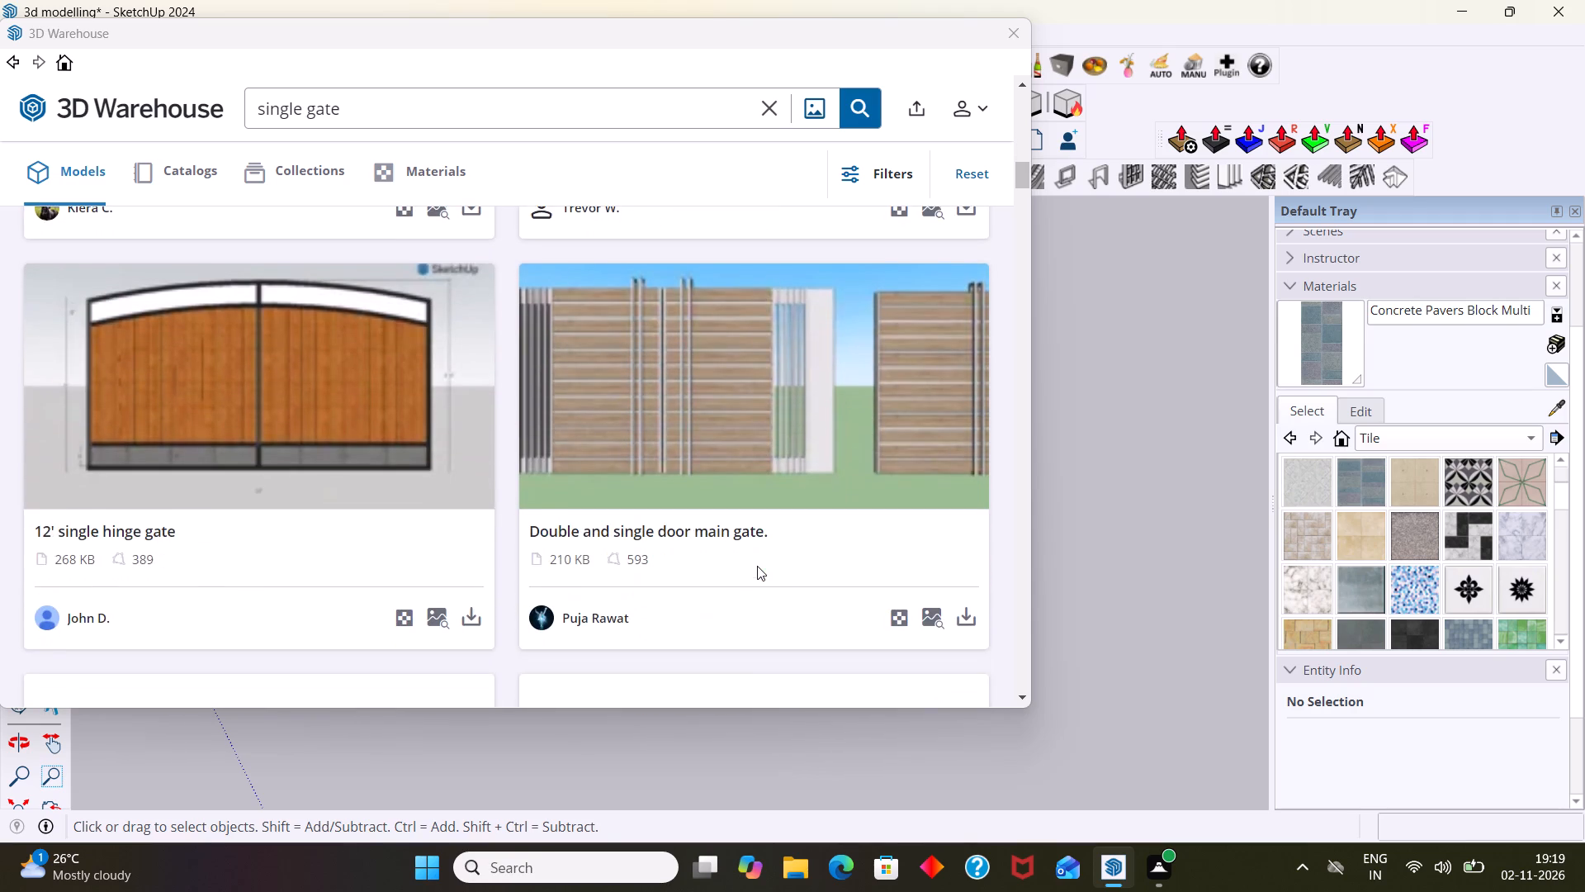
scroll(757, 566, down, 2)
scroll(757, 567, up, 1)
scroll(757, 567, down, 2)
scroll(757, 569, up, 2)
scroll(757, 571, down, 2)
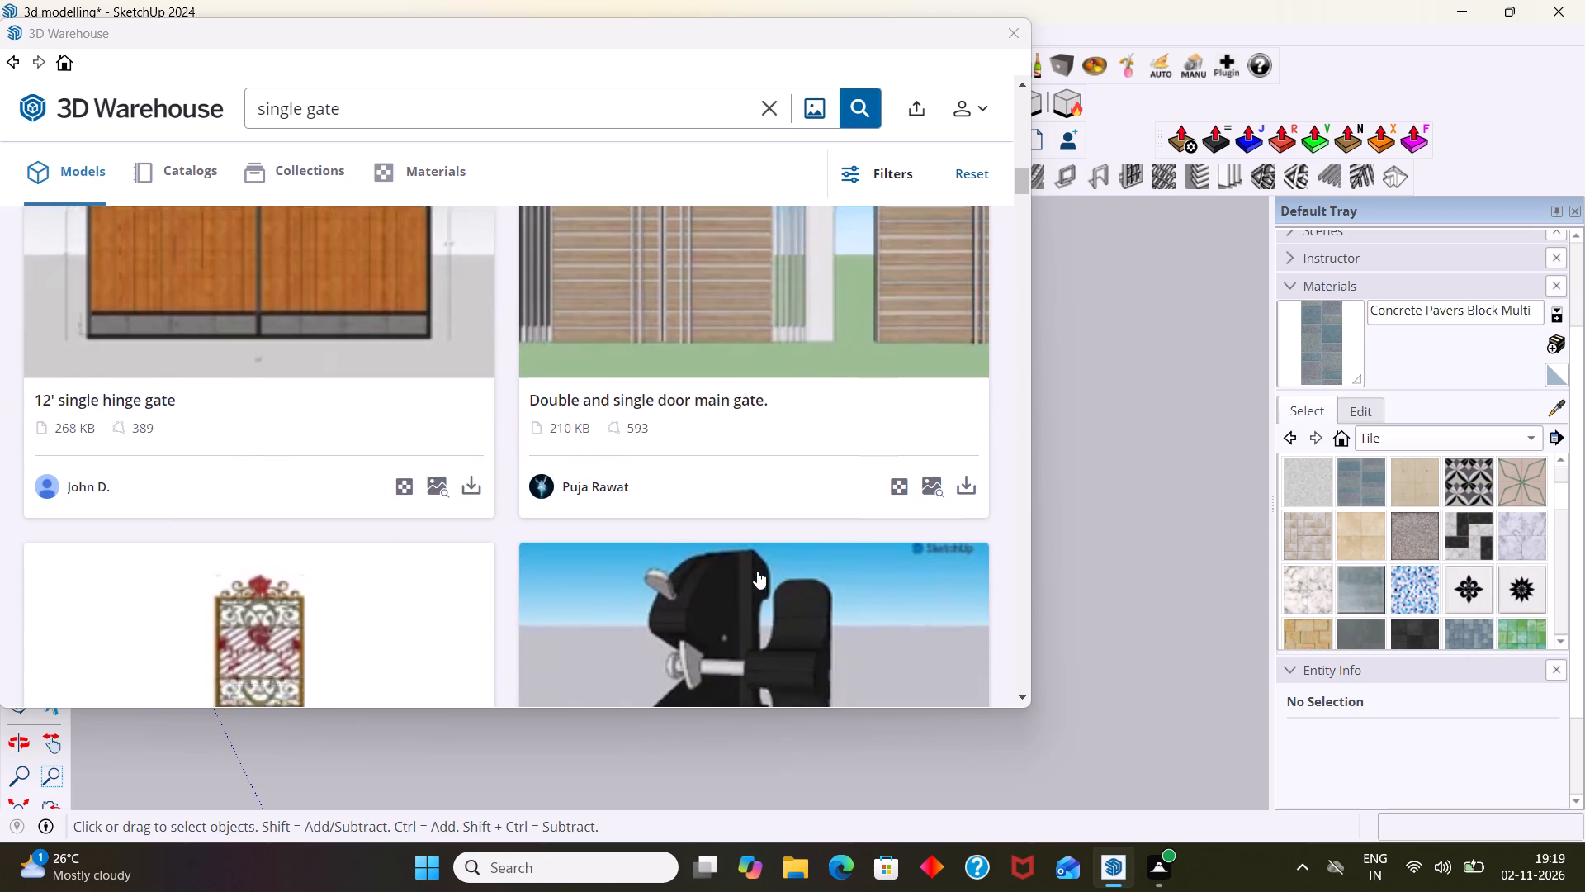
scroll(756, 572, down, 3)
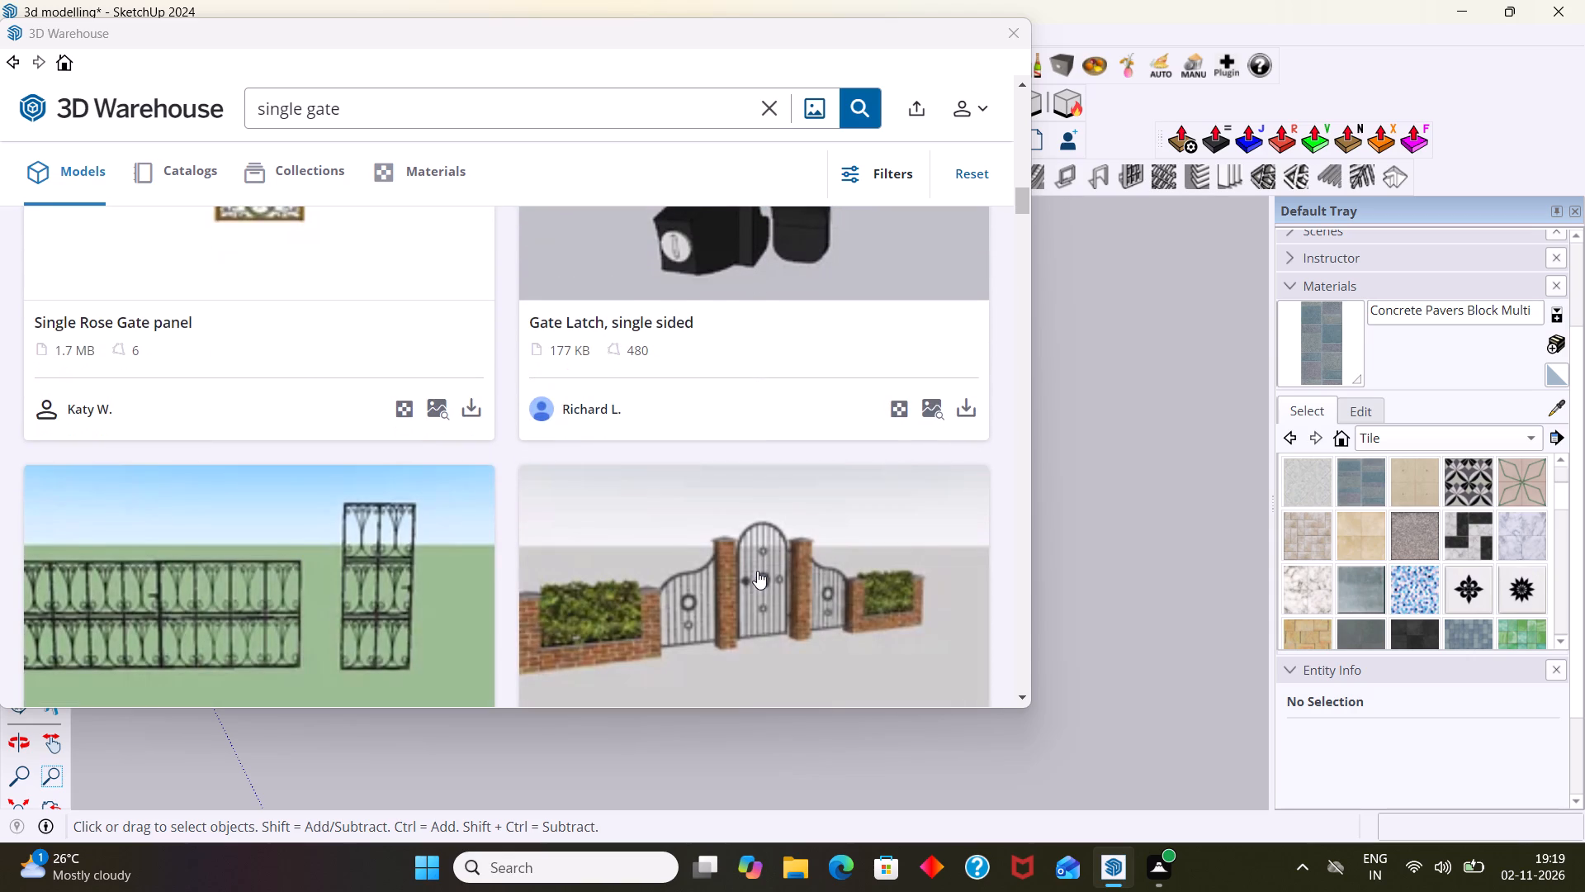
scroll(757, 571, down, 4)
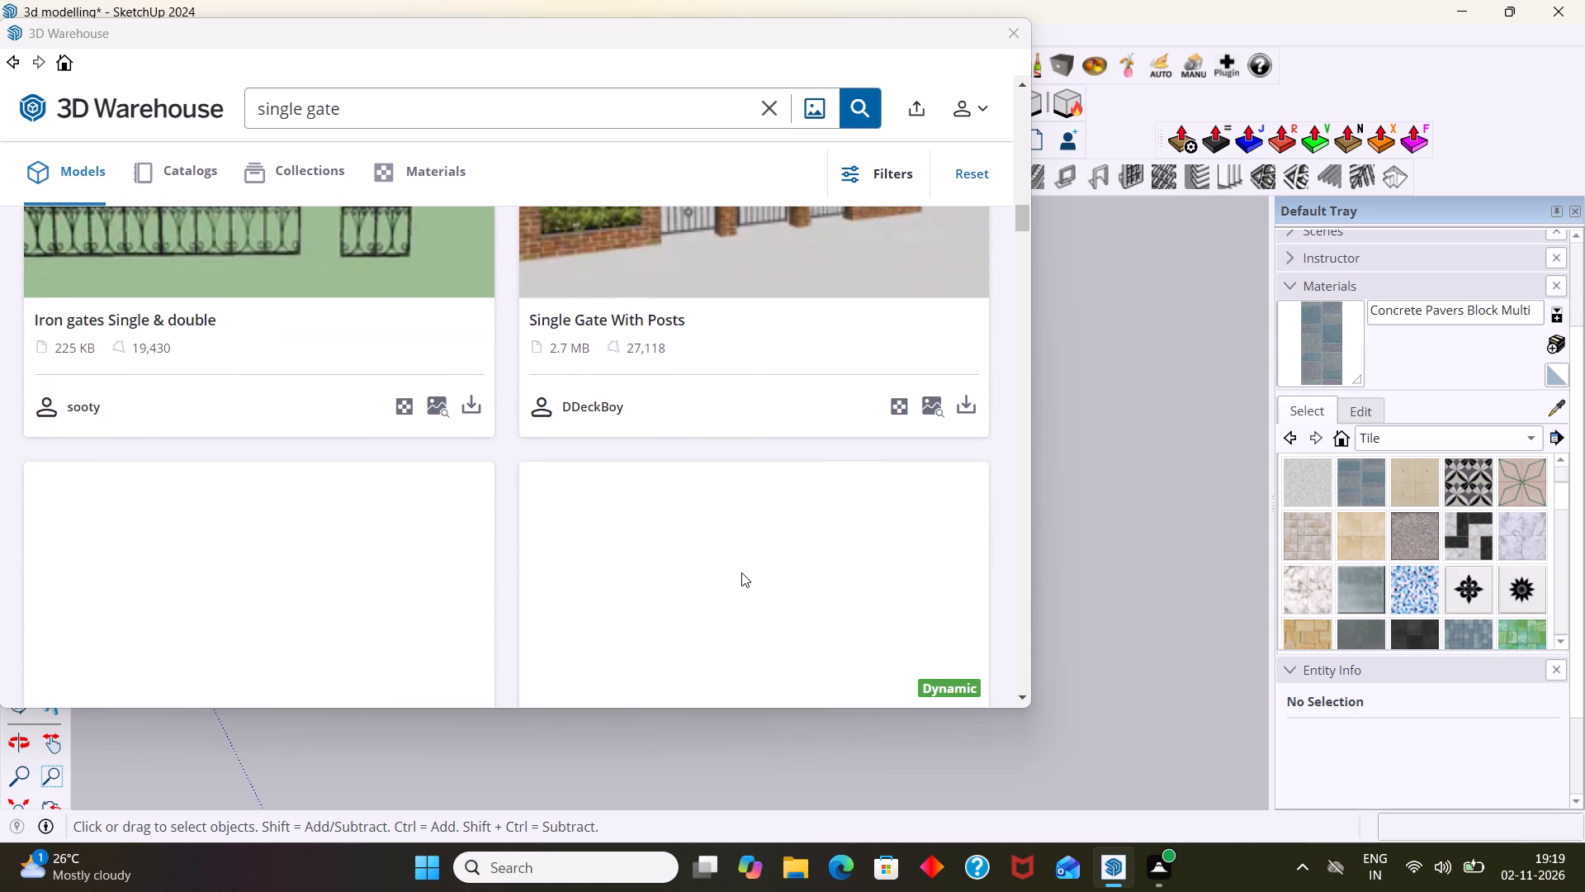
scroll(750, 565, up, 1)
scroll(750, 565, down, 4)
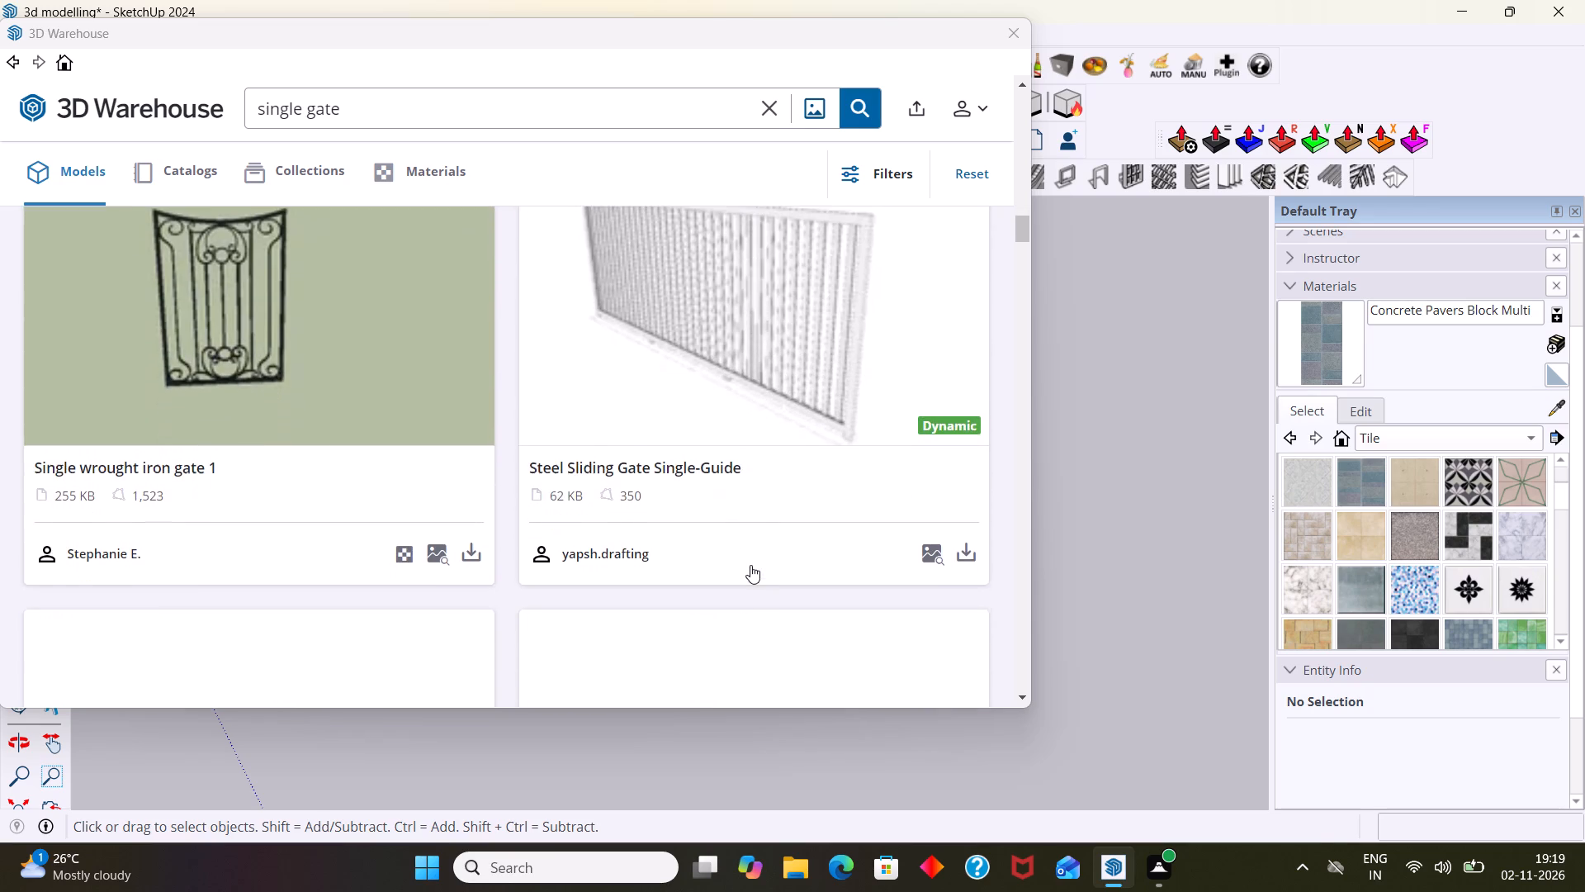
scroll(750, 565, down, 1)
scroll(750, 565, up, 2)
scroll(750, 565, down, 1)
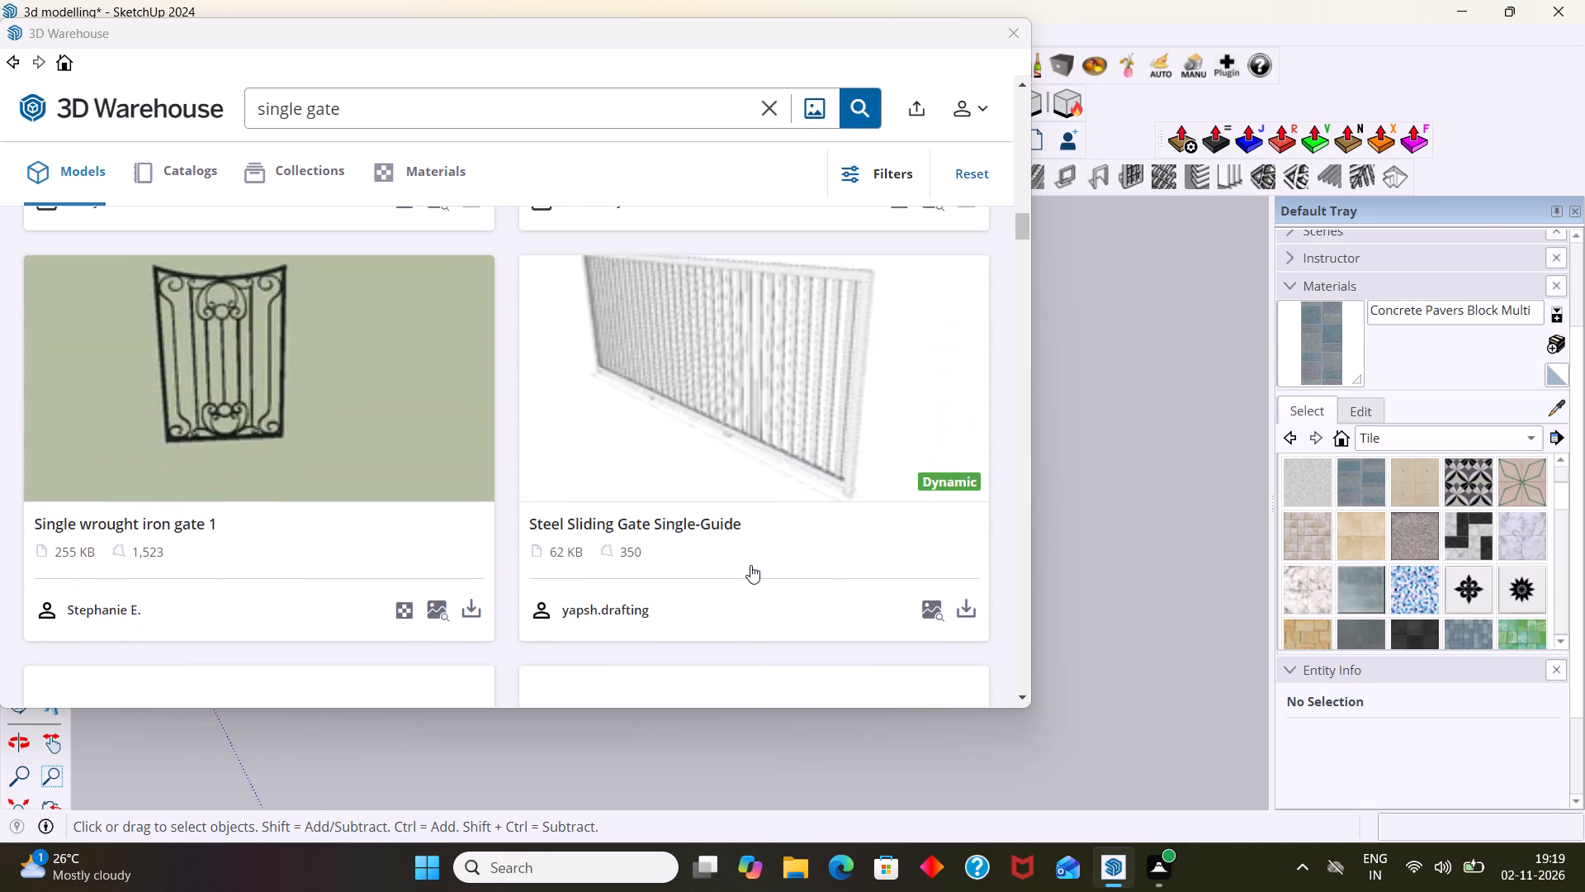
scroll(750, 565, down, 1)
scroll(750, 565, up, 3)
scroll(750, 565, up, 20)
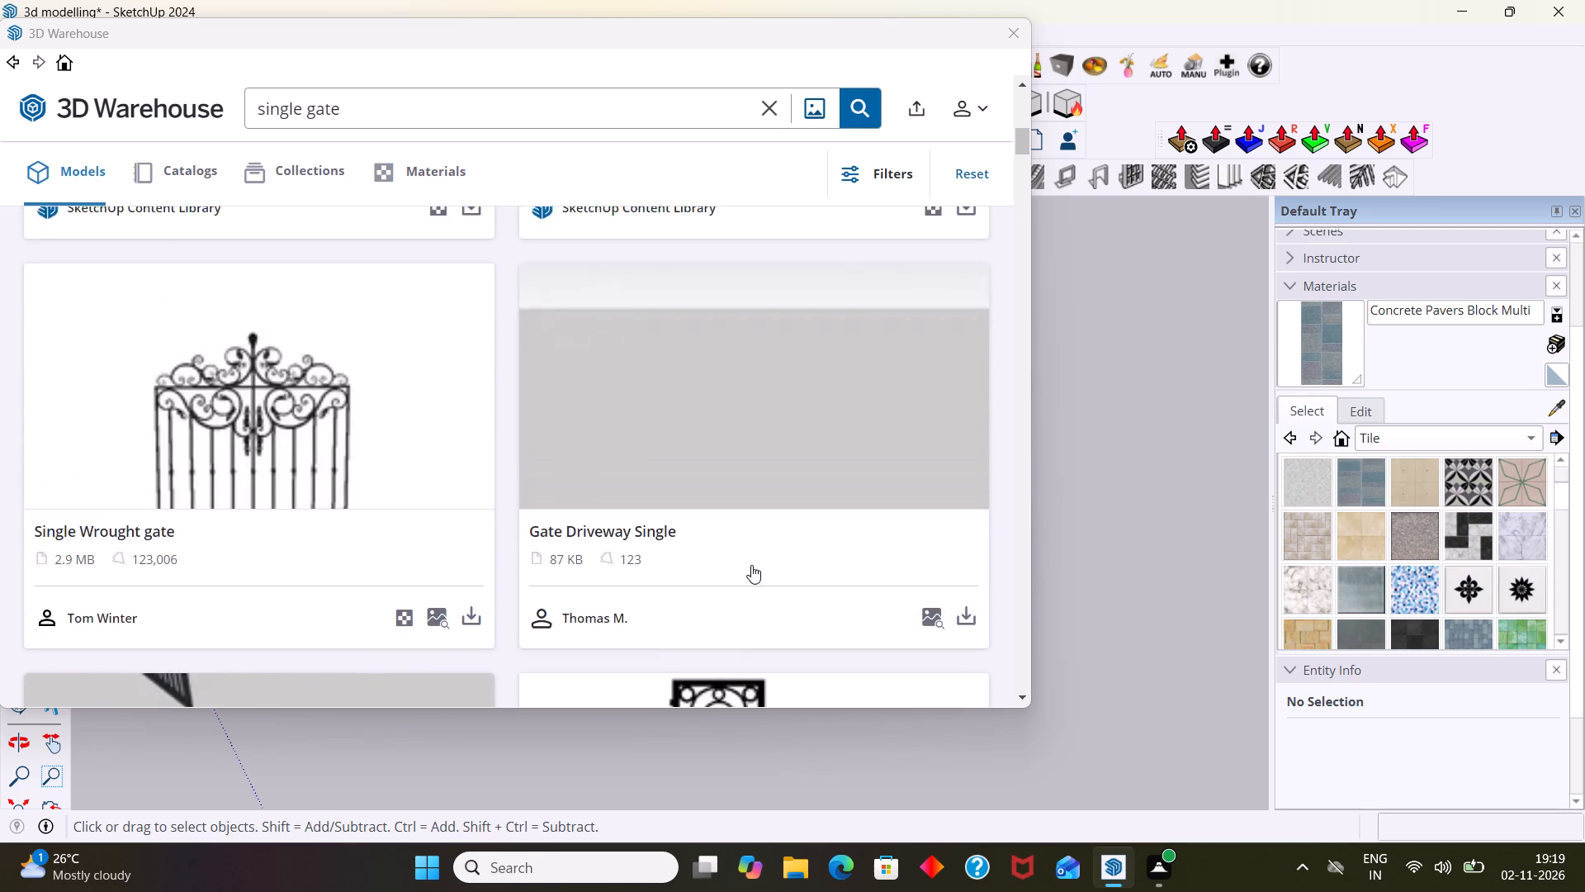
scroll(751, 565, up, 16)
scroll(712, 476, up, 1)
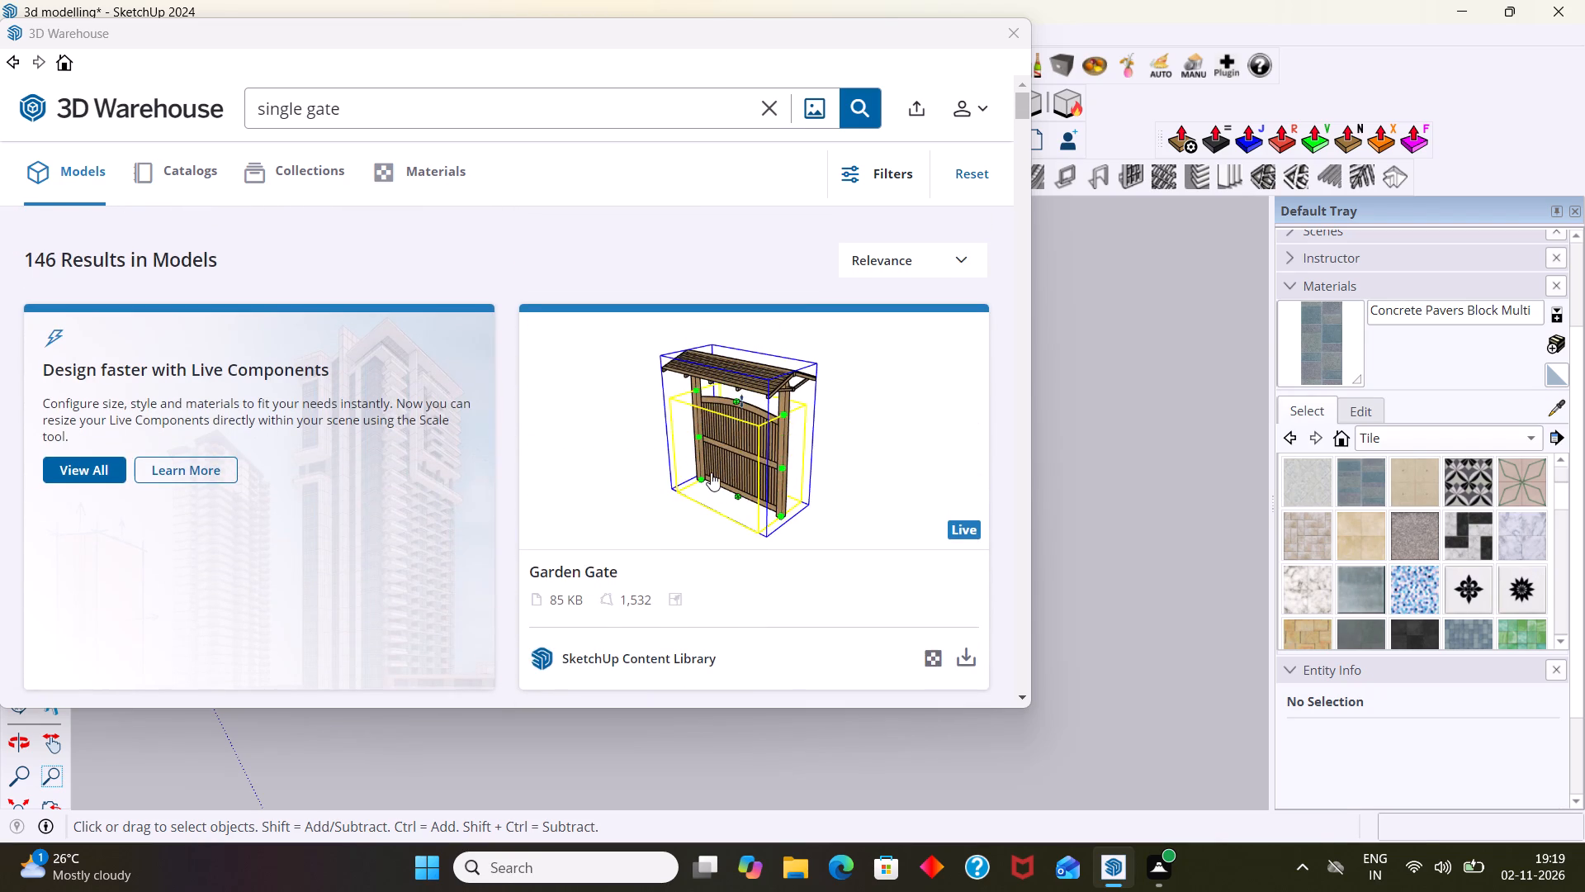
Request the 12' single hinge gate download and unlock more daily downloads by skipping the promotional video and declining the subscription.
scroll(711, 472, down, 7)
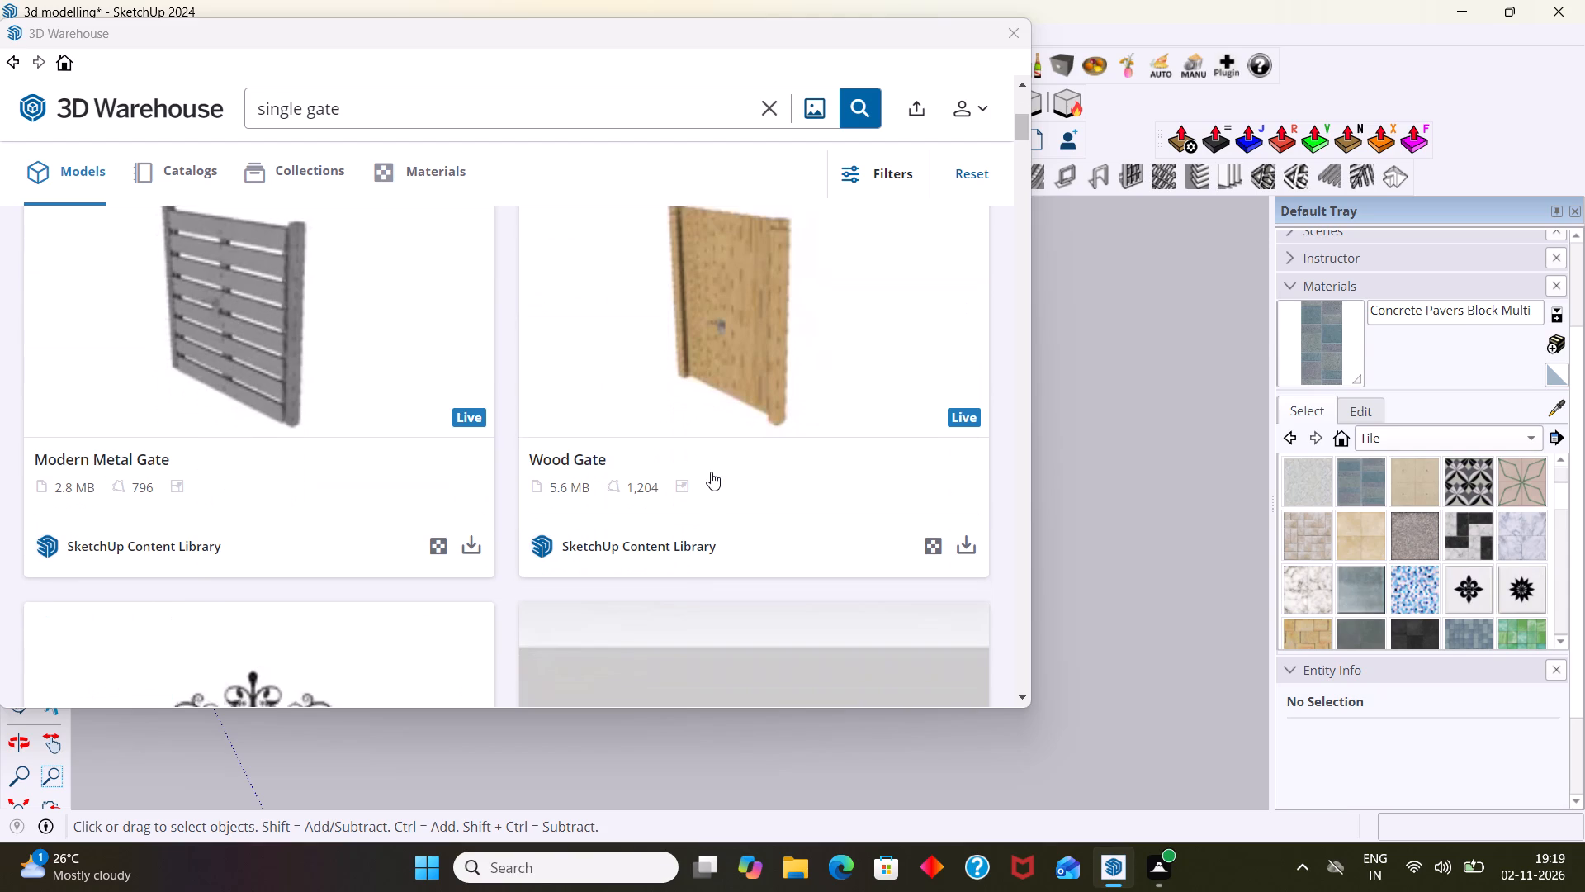
scroll(711, 472, down, 2)
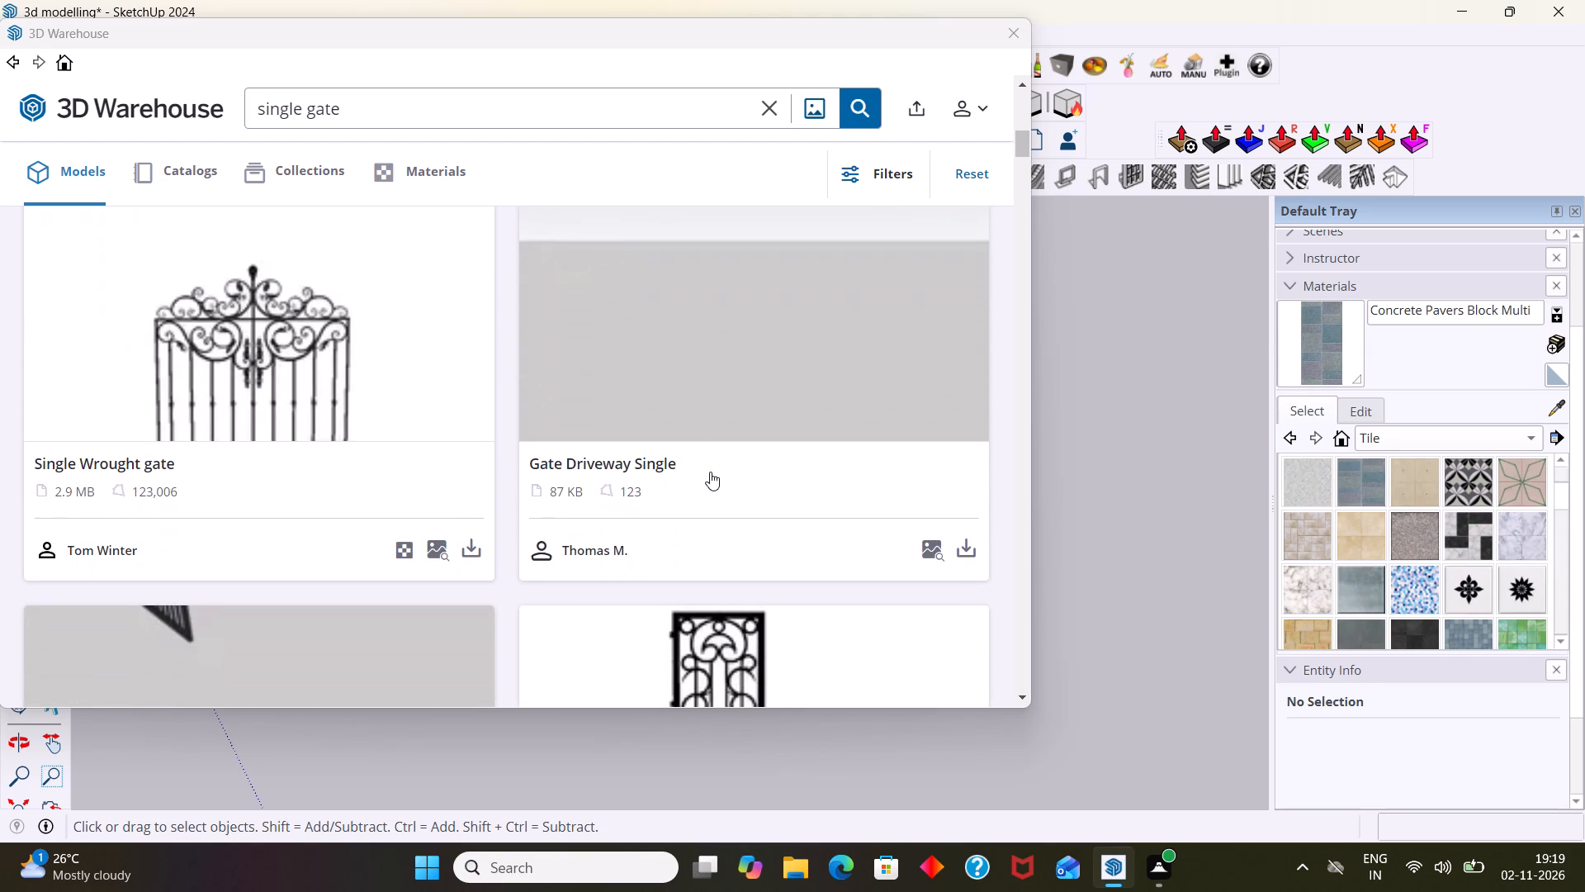
scroll(710, 472, down, 7)
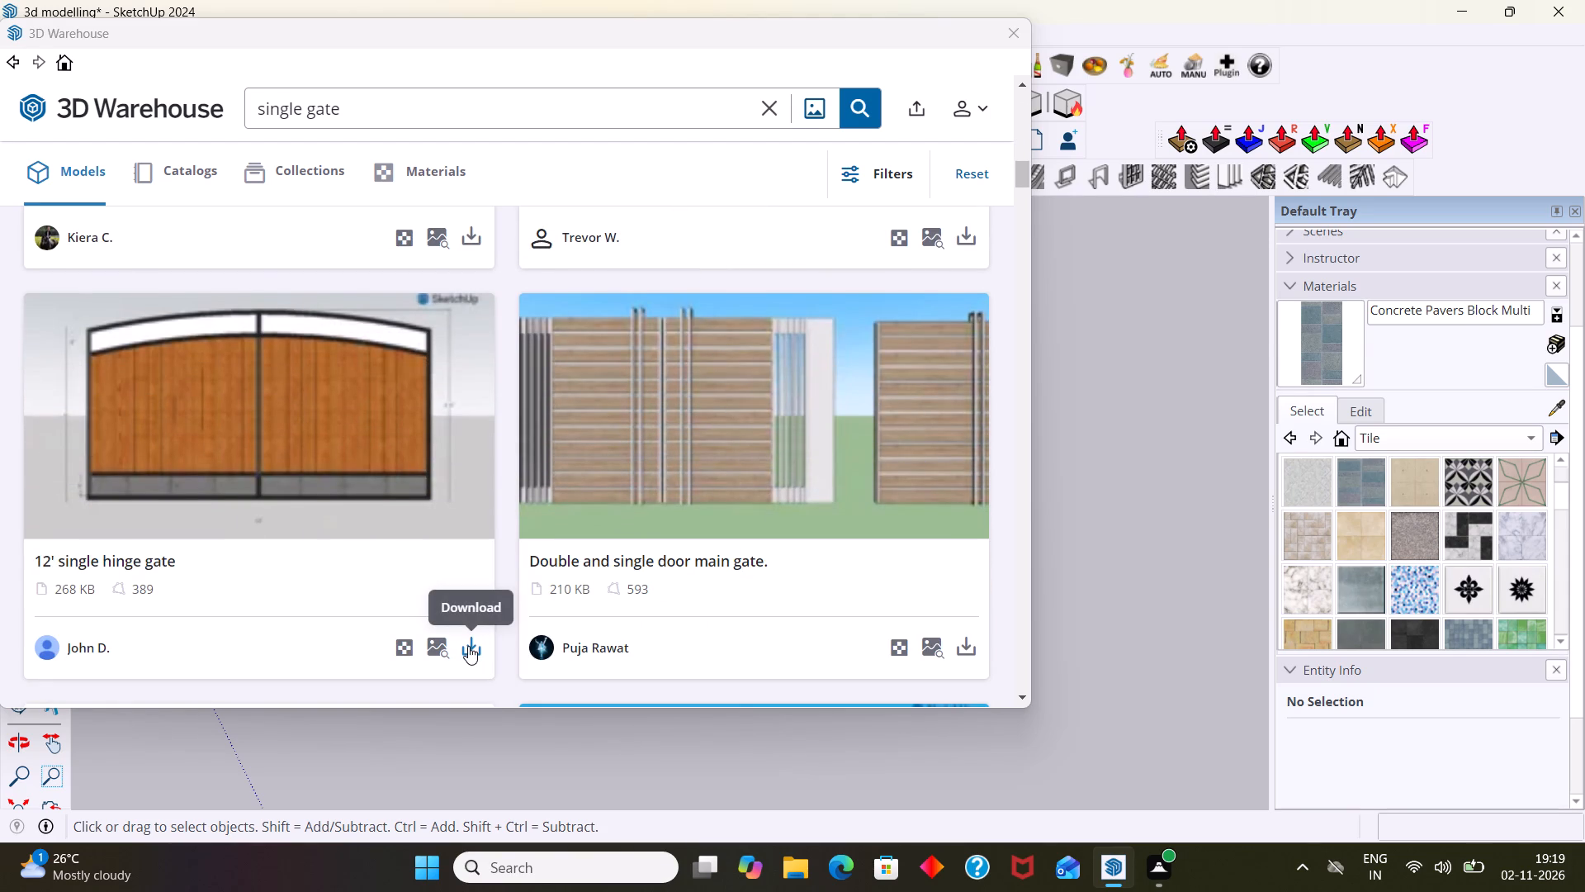
scroll(554, 546, down, 1)
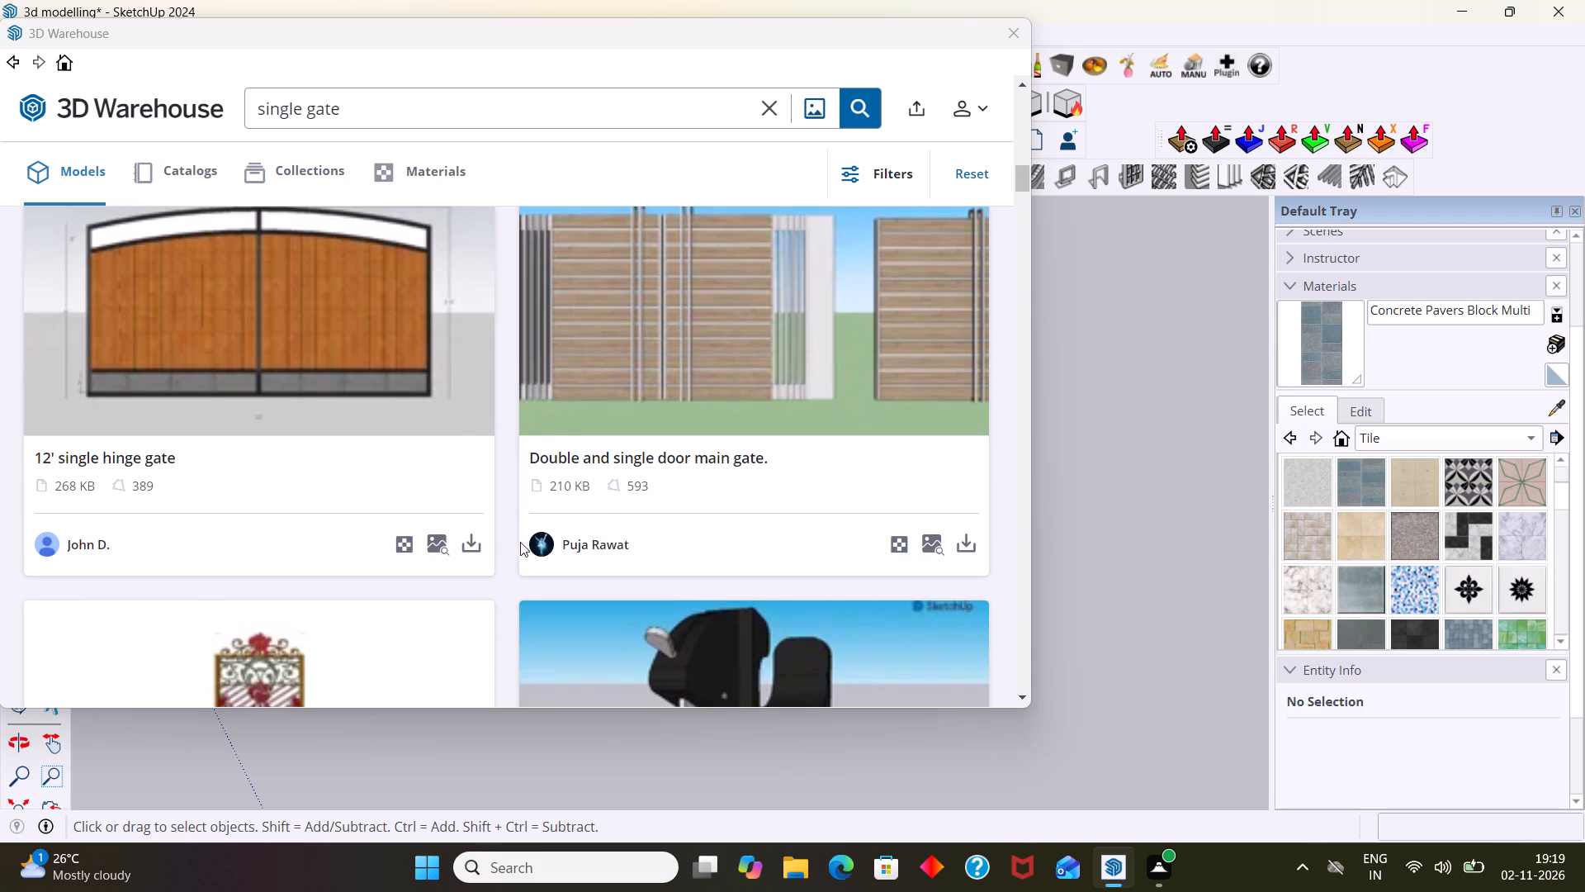
scroll(461, 519, up, 3)
scroll(460, 527, down, 2)
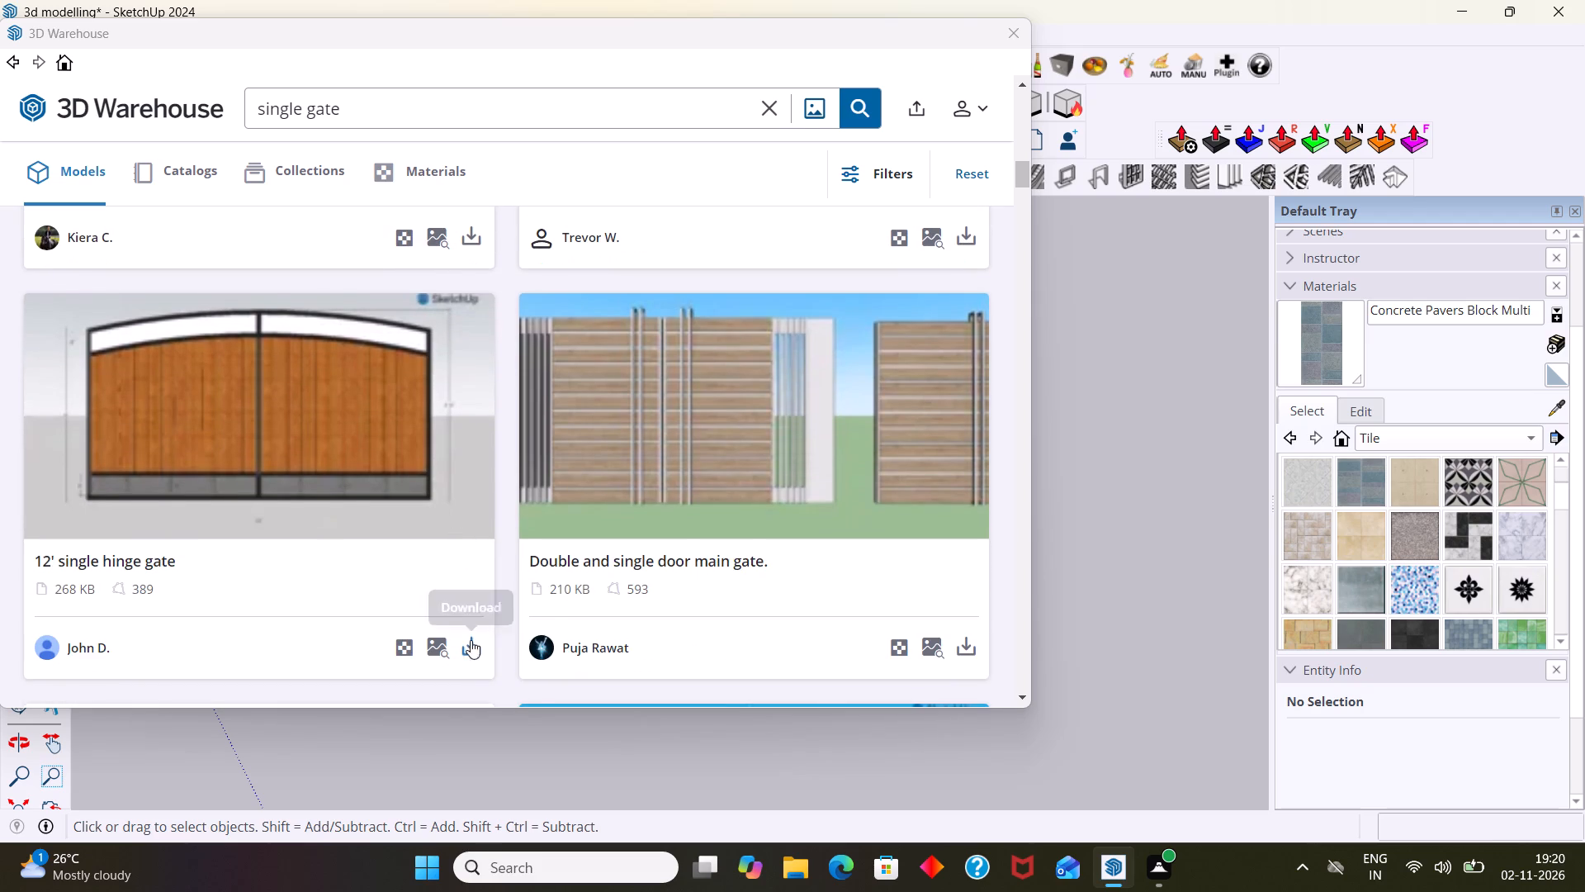
click(472, 648)
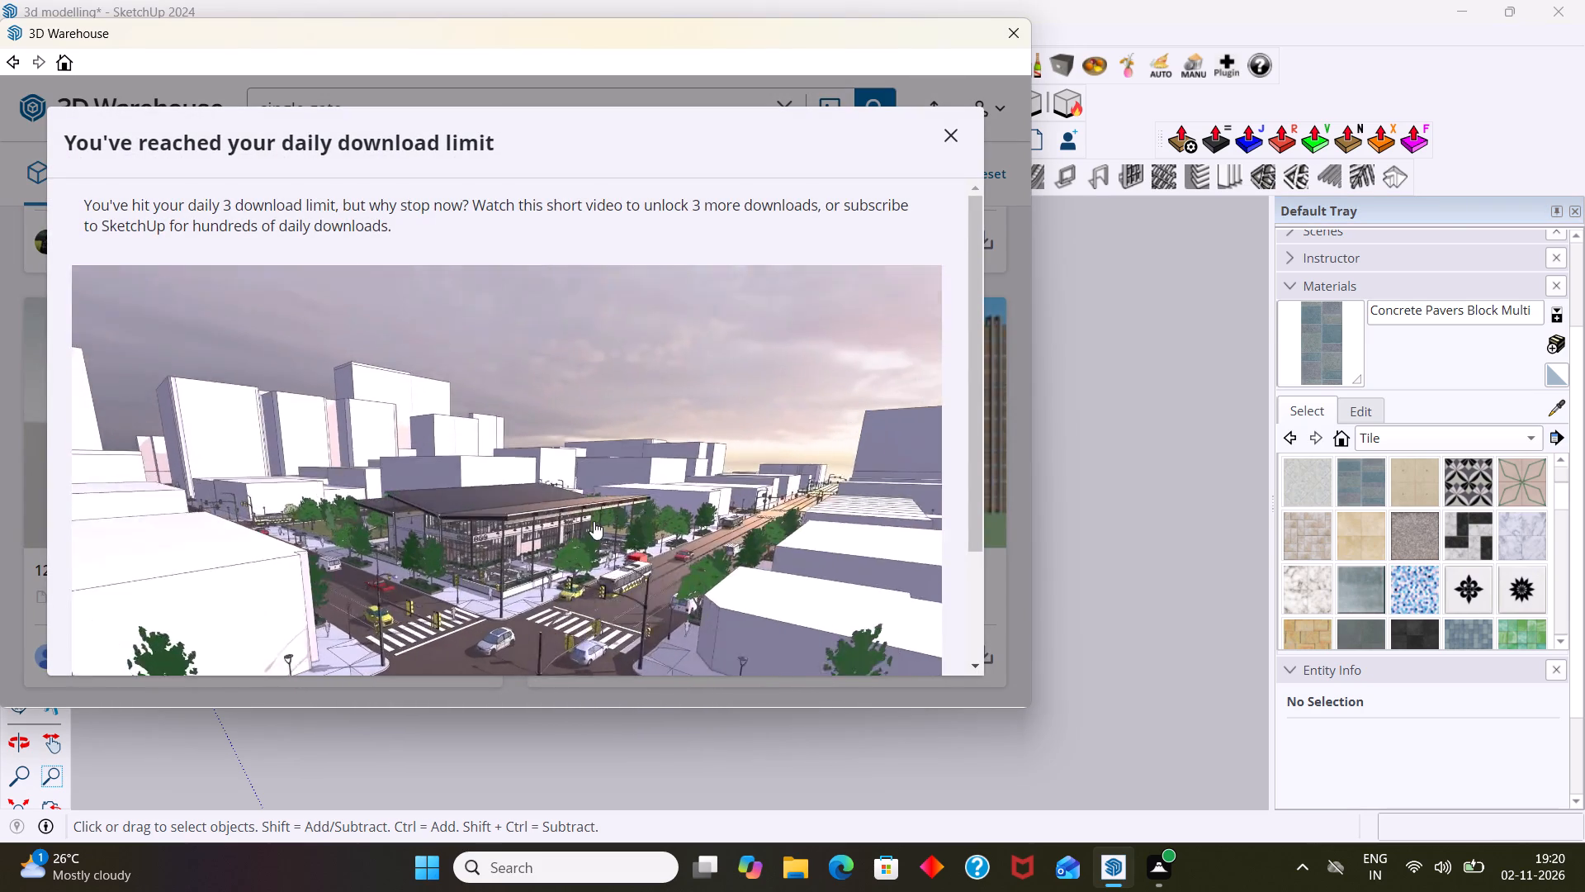
scroll(594, 525, down, 6)
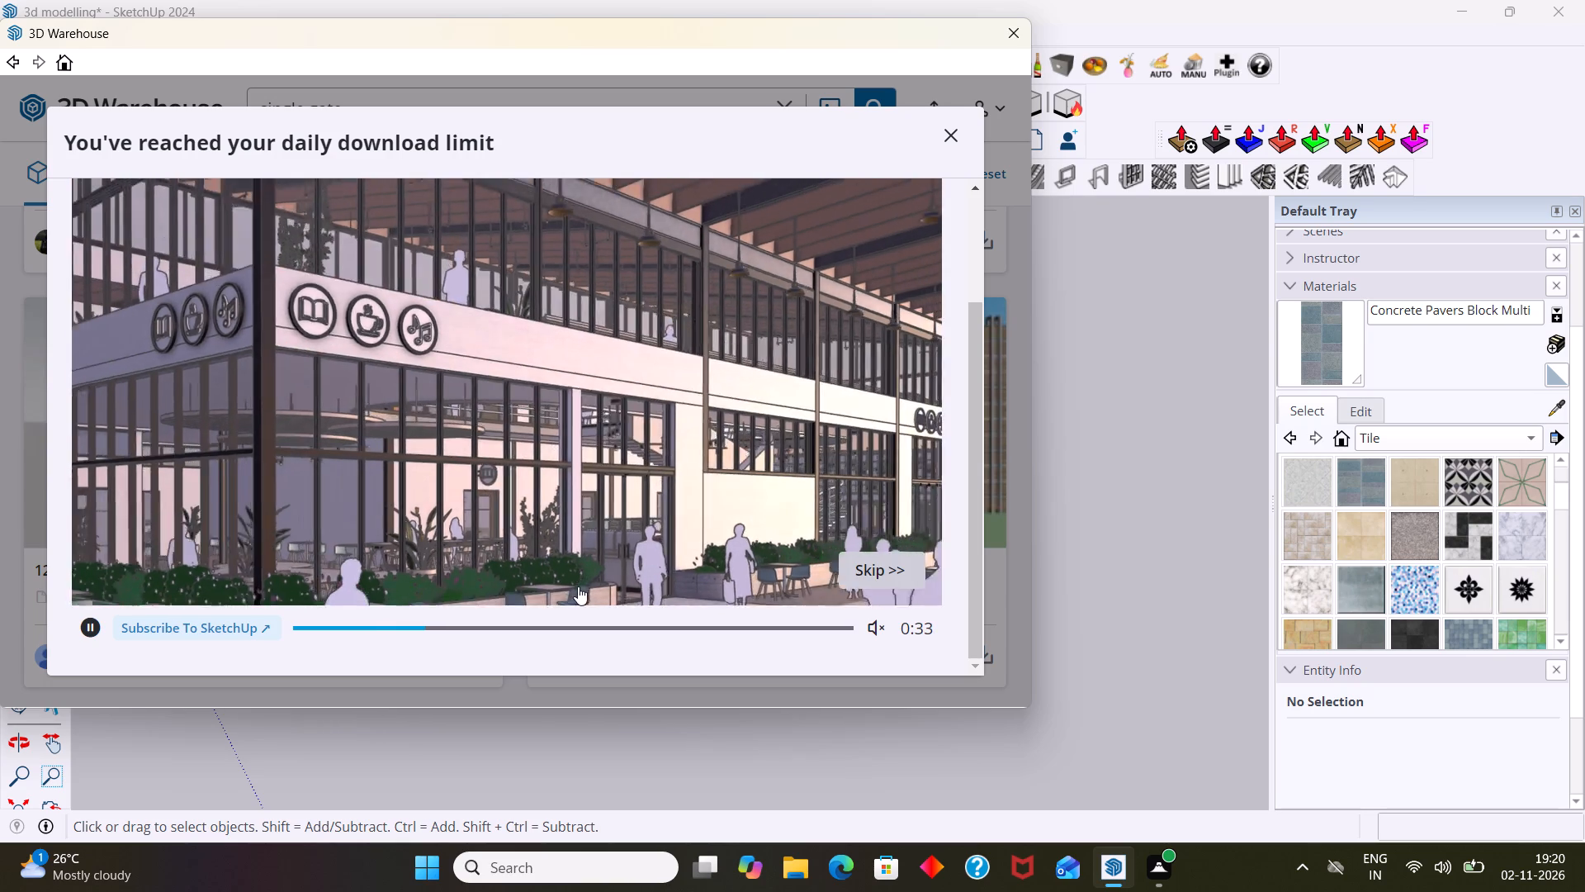
click(851, 560)
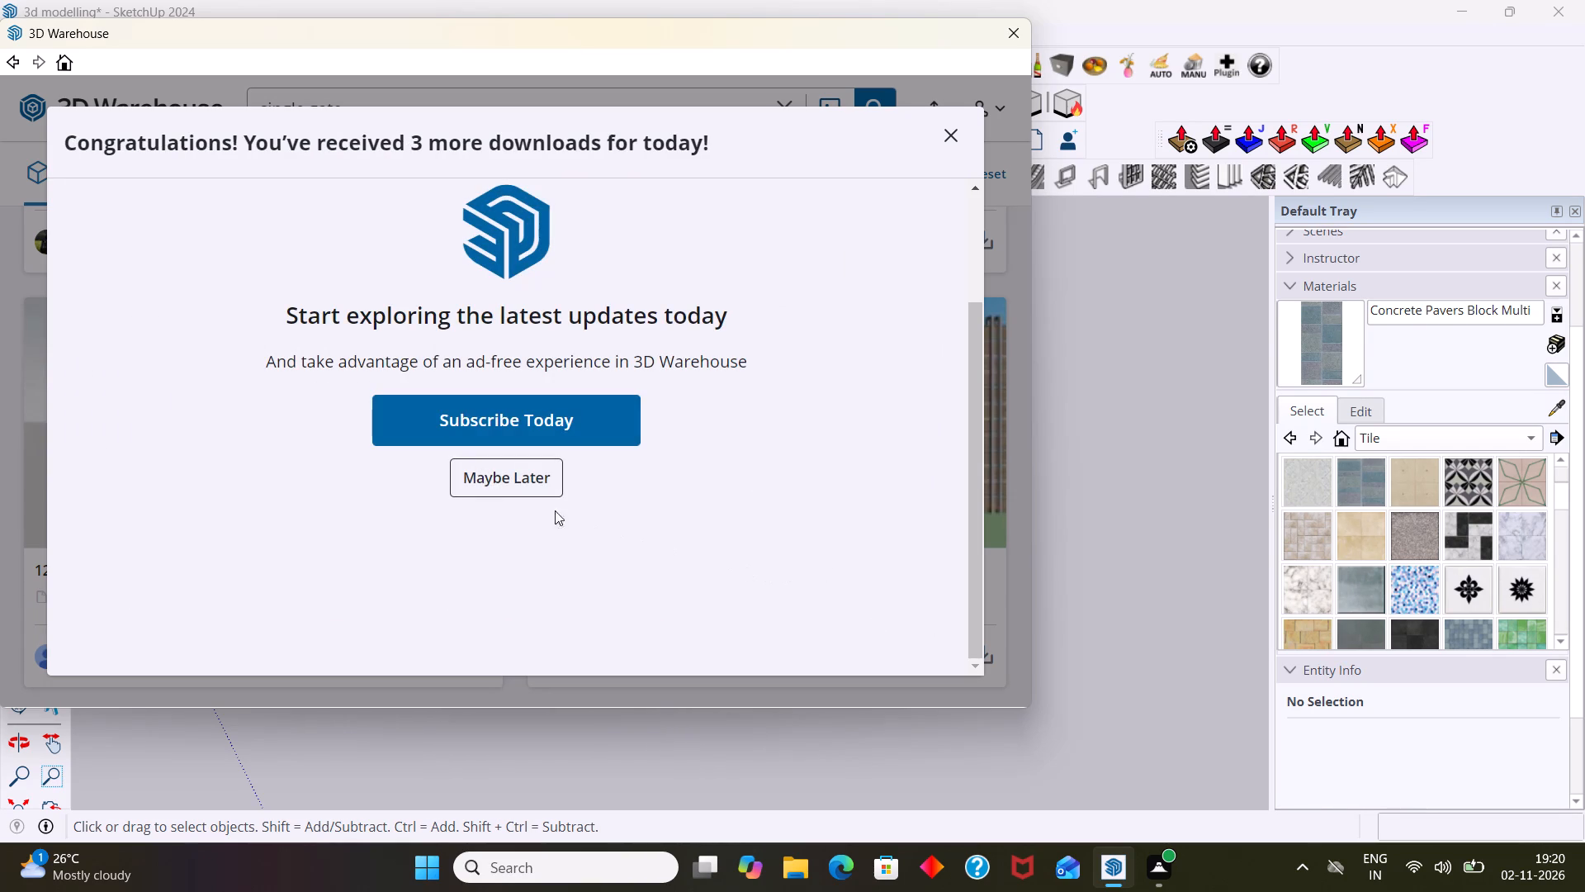
click(514, 498)
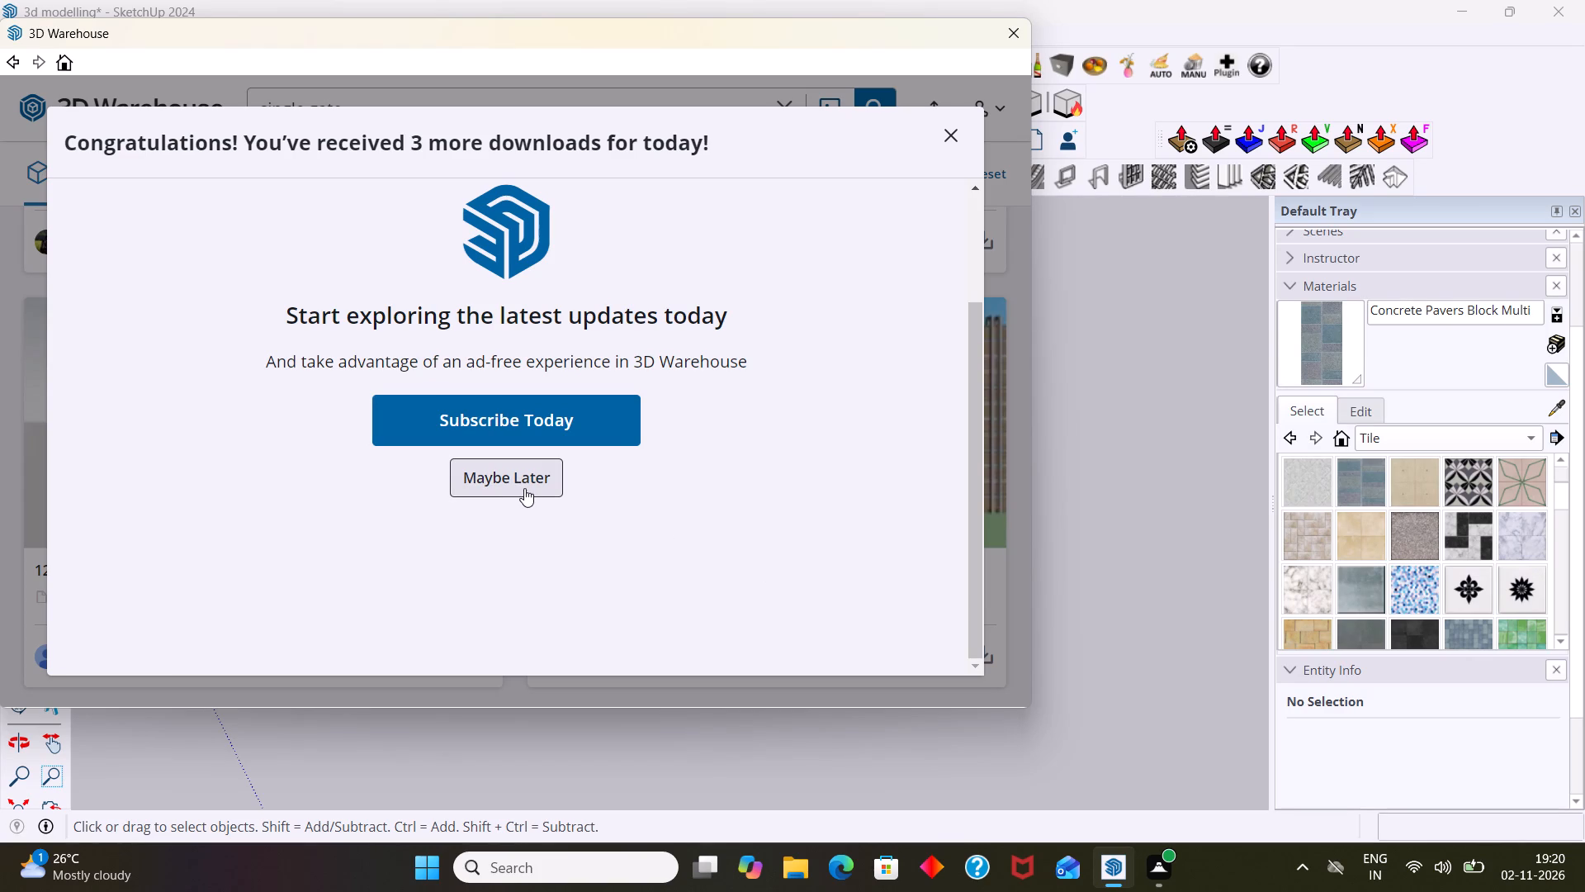
click(524, 488)
Load the 12' single hinge gate directly into the model and place it on the open ground away from the house.
click(480, 640)
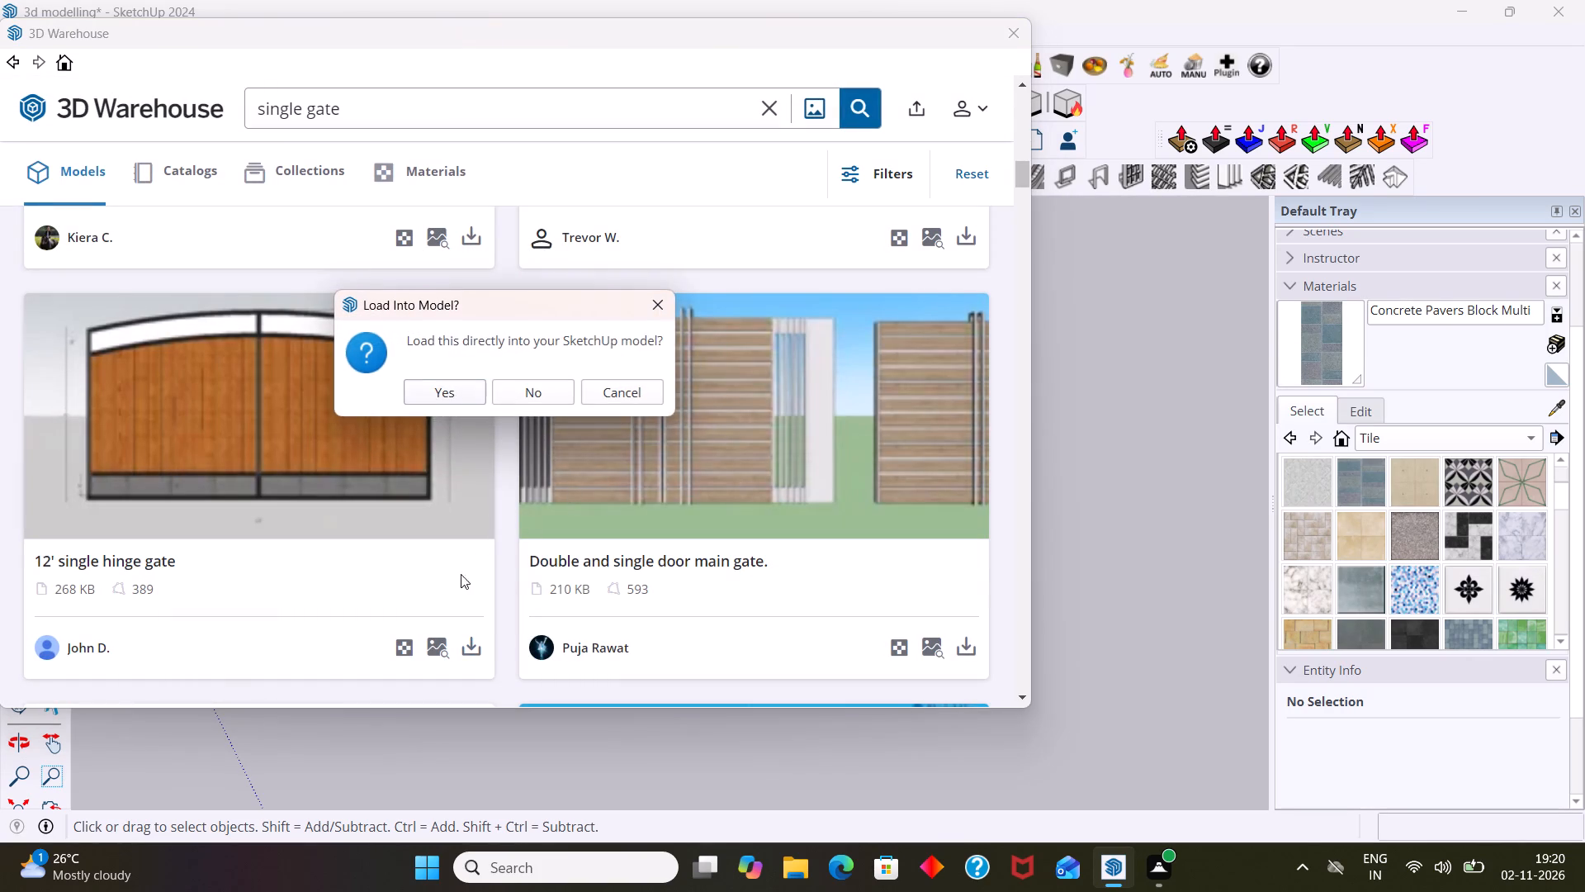
click(437, 399)
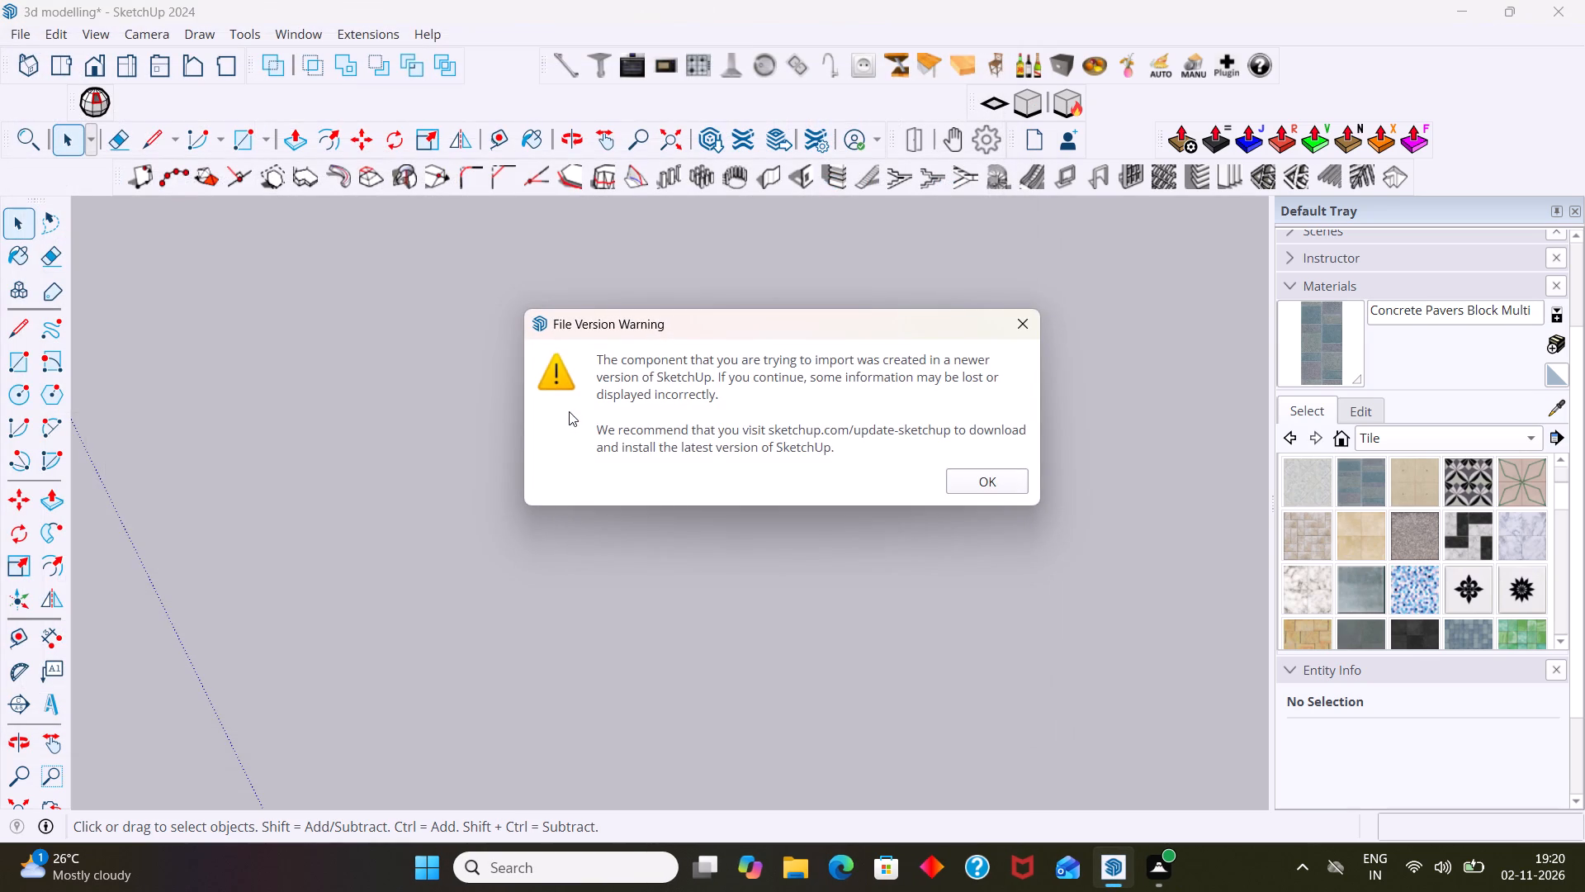
click(998, 484)
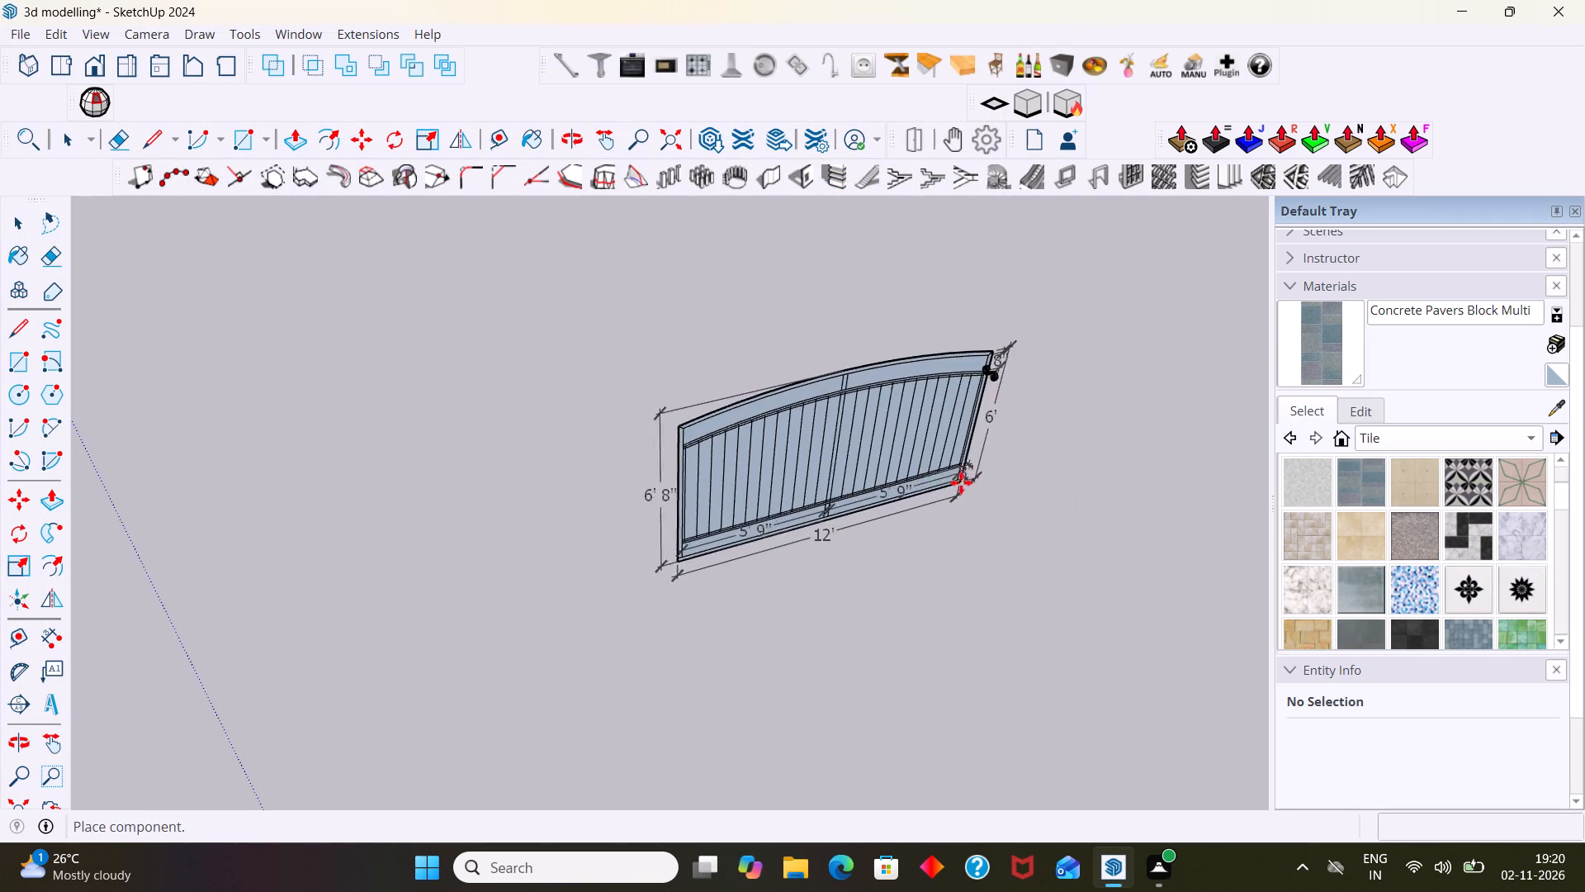
scroll(964, 470, down, 5)
middle_drag(976, 472, 920, 400)
scroll(787, 428, up, 1)
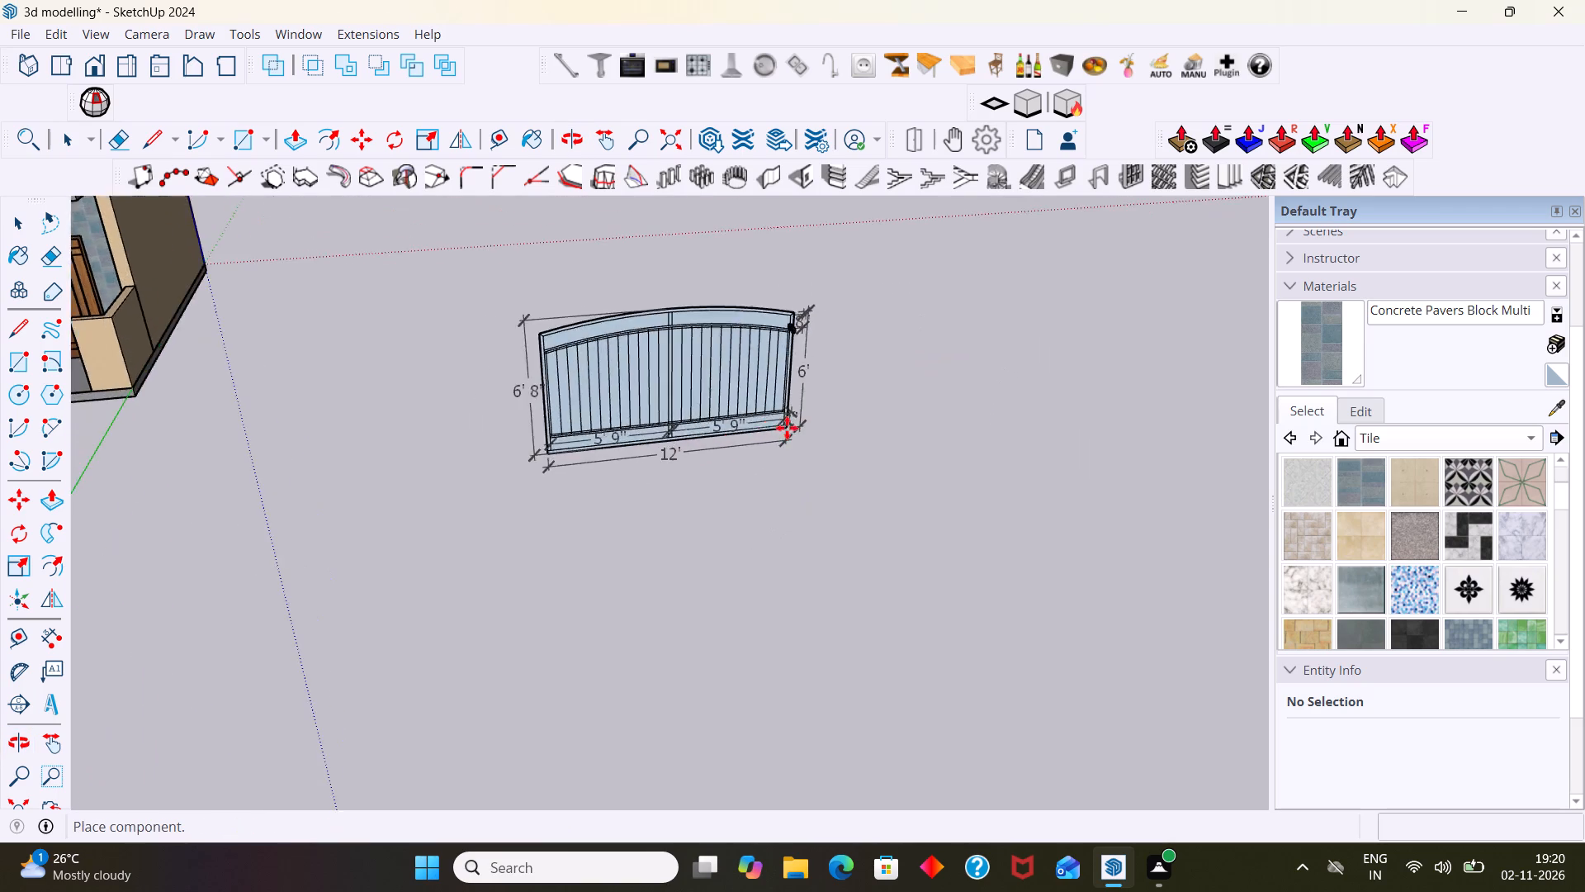
scroll(787, 428, up, 10)
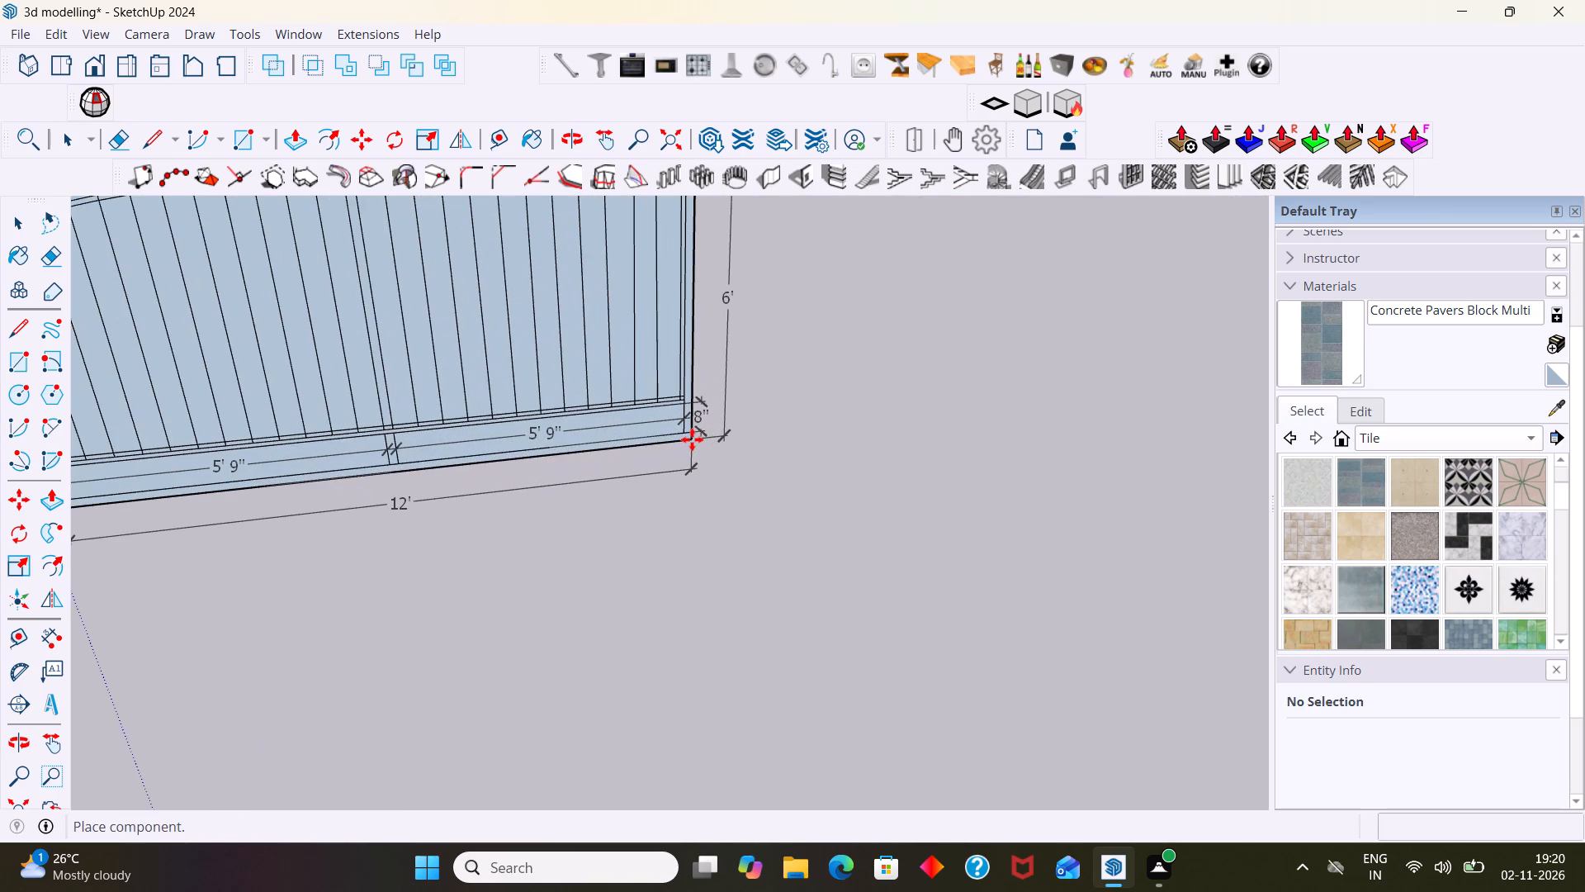
scroll(692, 439, up, 1)
scroll(692, 439, down, 6)
click(692, 439)
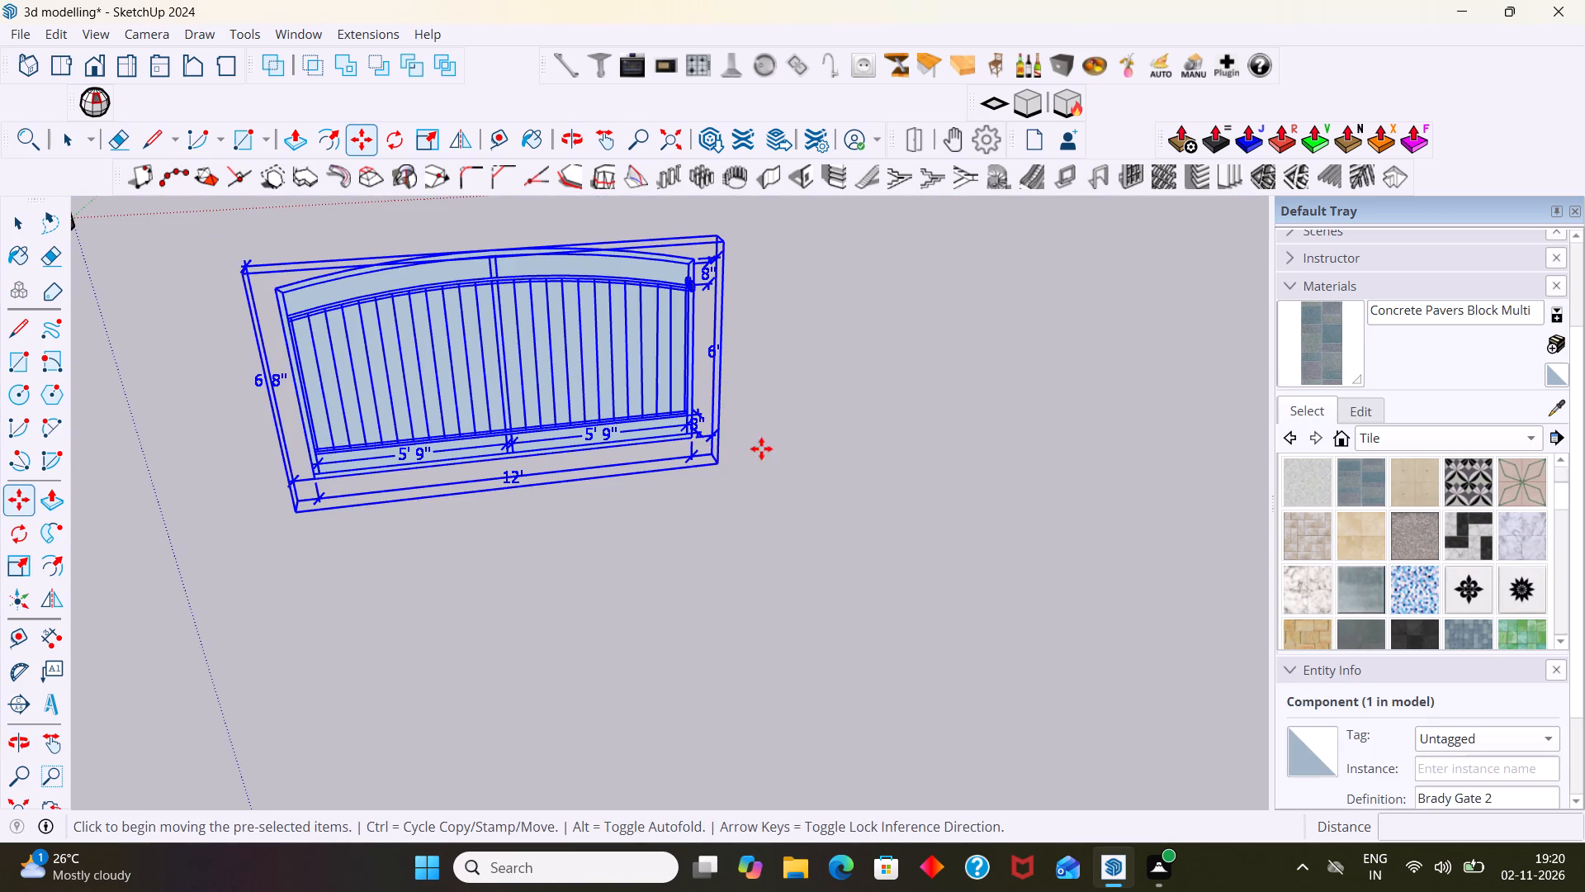
key(space)
scroll(812, 460, down, 7)
click(829, 458)
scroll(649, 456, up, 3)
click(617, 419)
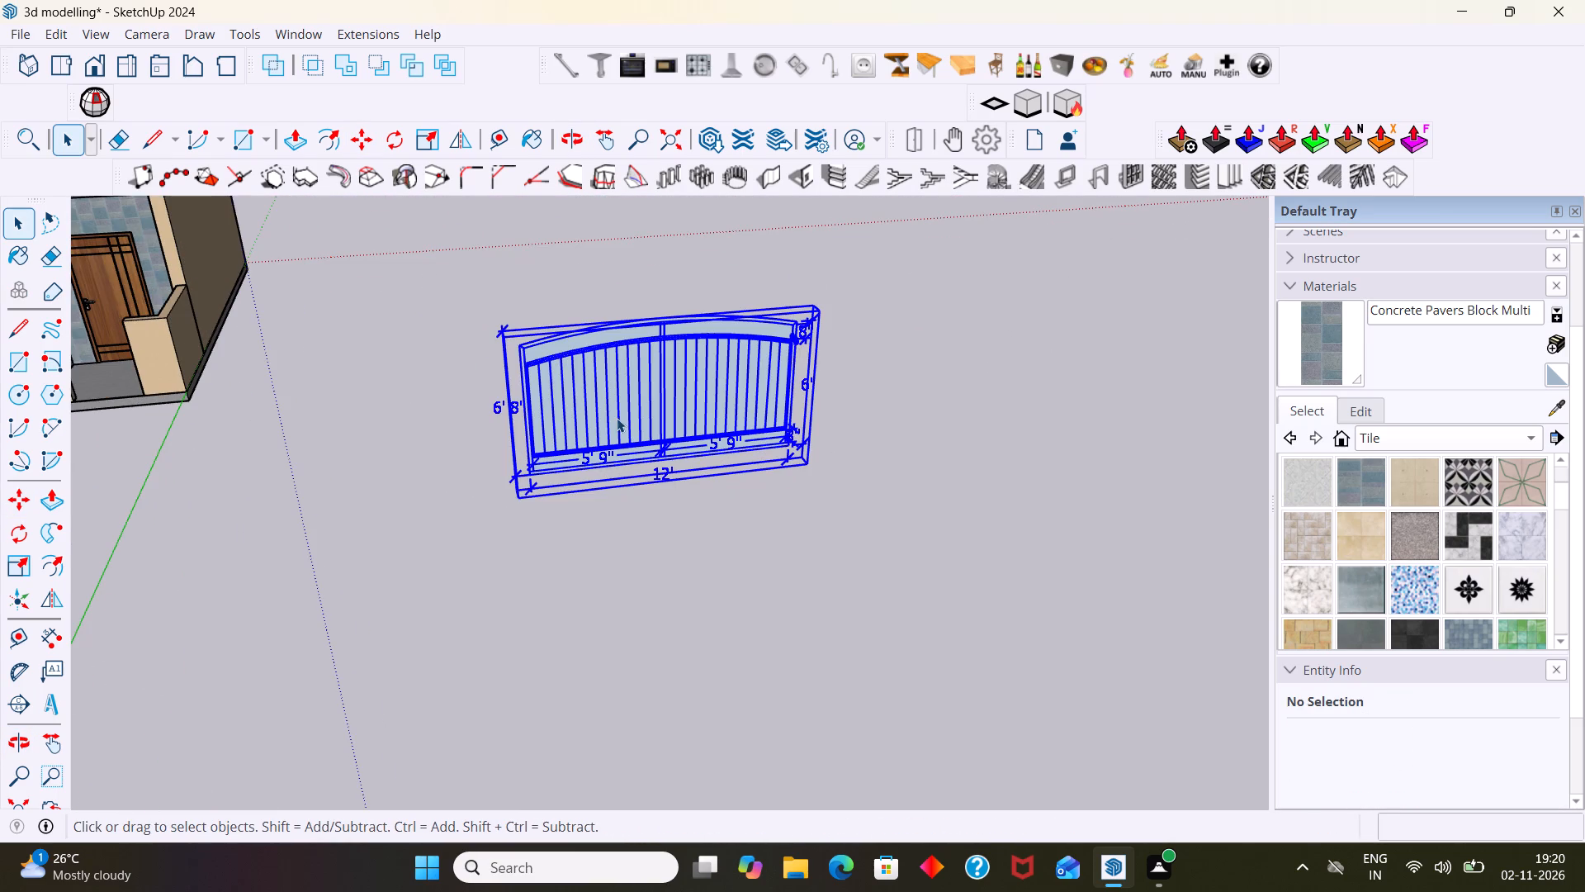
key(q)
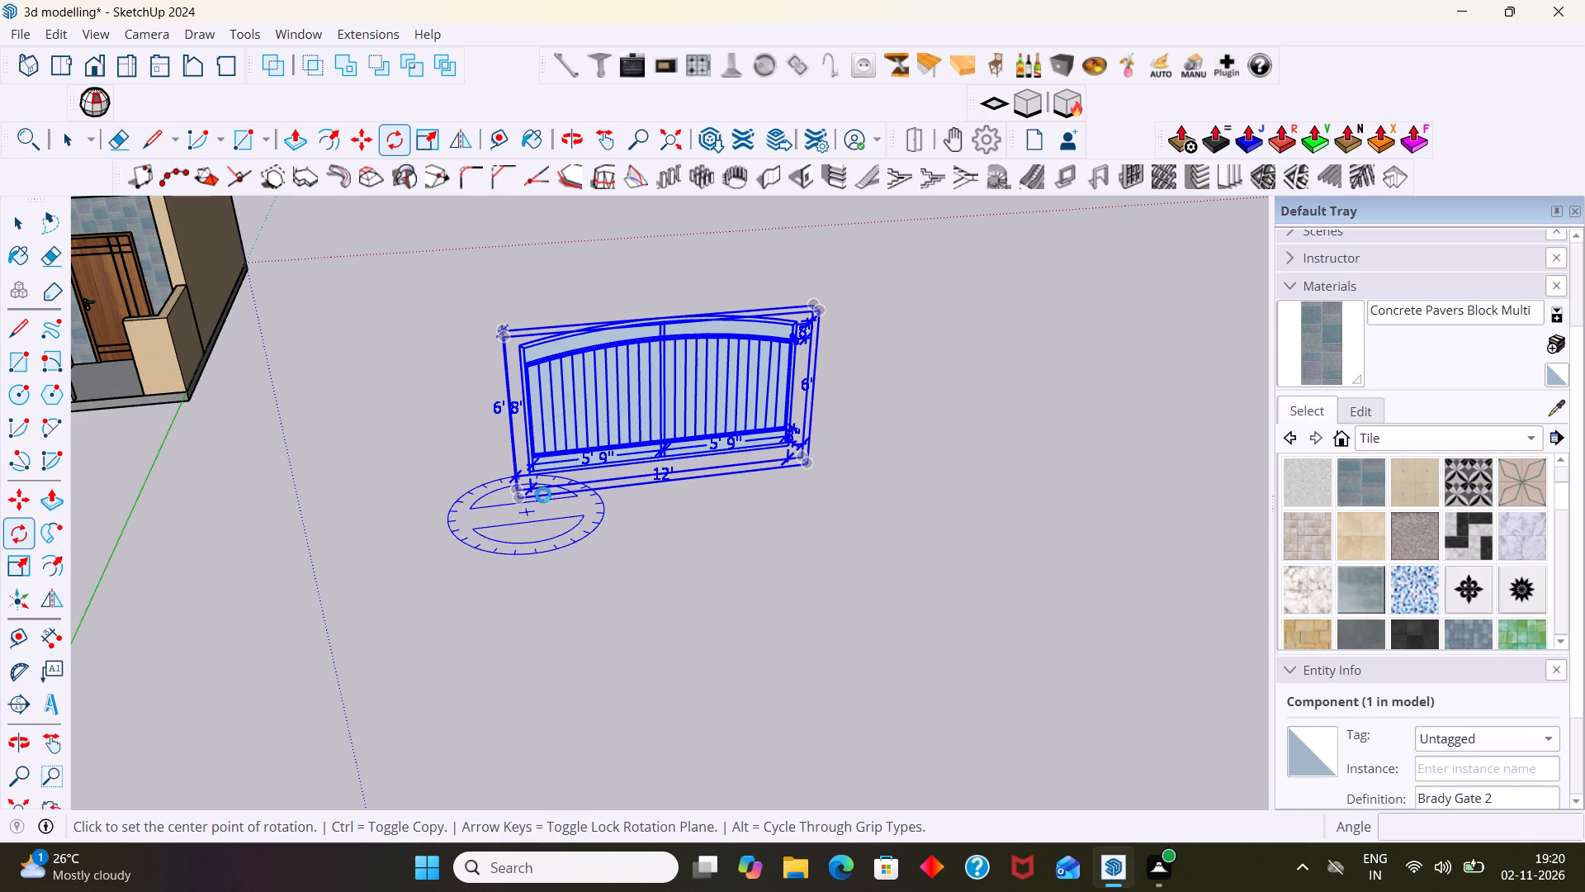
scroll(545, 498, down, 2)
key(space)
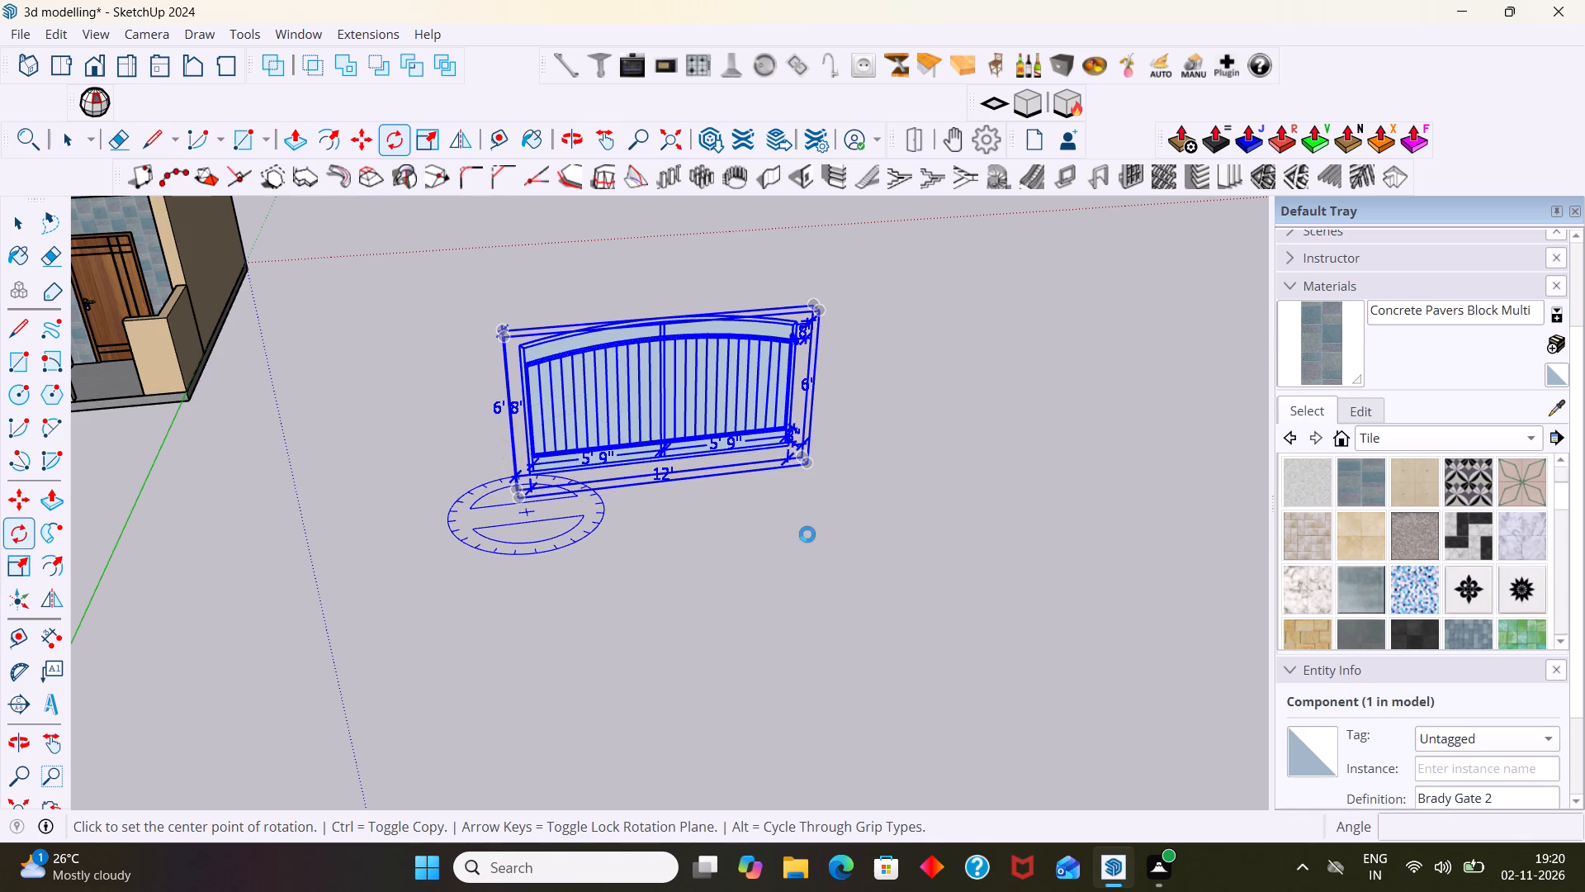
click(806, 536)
Examine the imported 12' single hinge gate from both faces and along its side edge, including its bottom frame and latch hardware.
scroll(663, 456, up, 3)
middle_drag(621, 444, 722, 448)
scroll(613, 430, up, 3)
click(597, 430)
scroll(568, 453, up, 5)
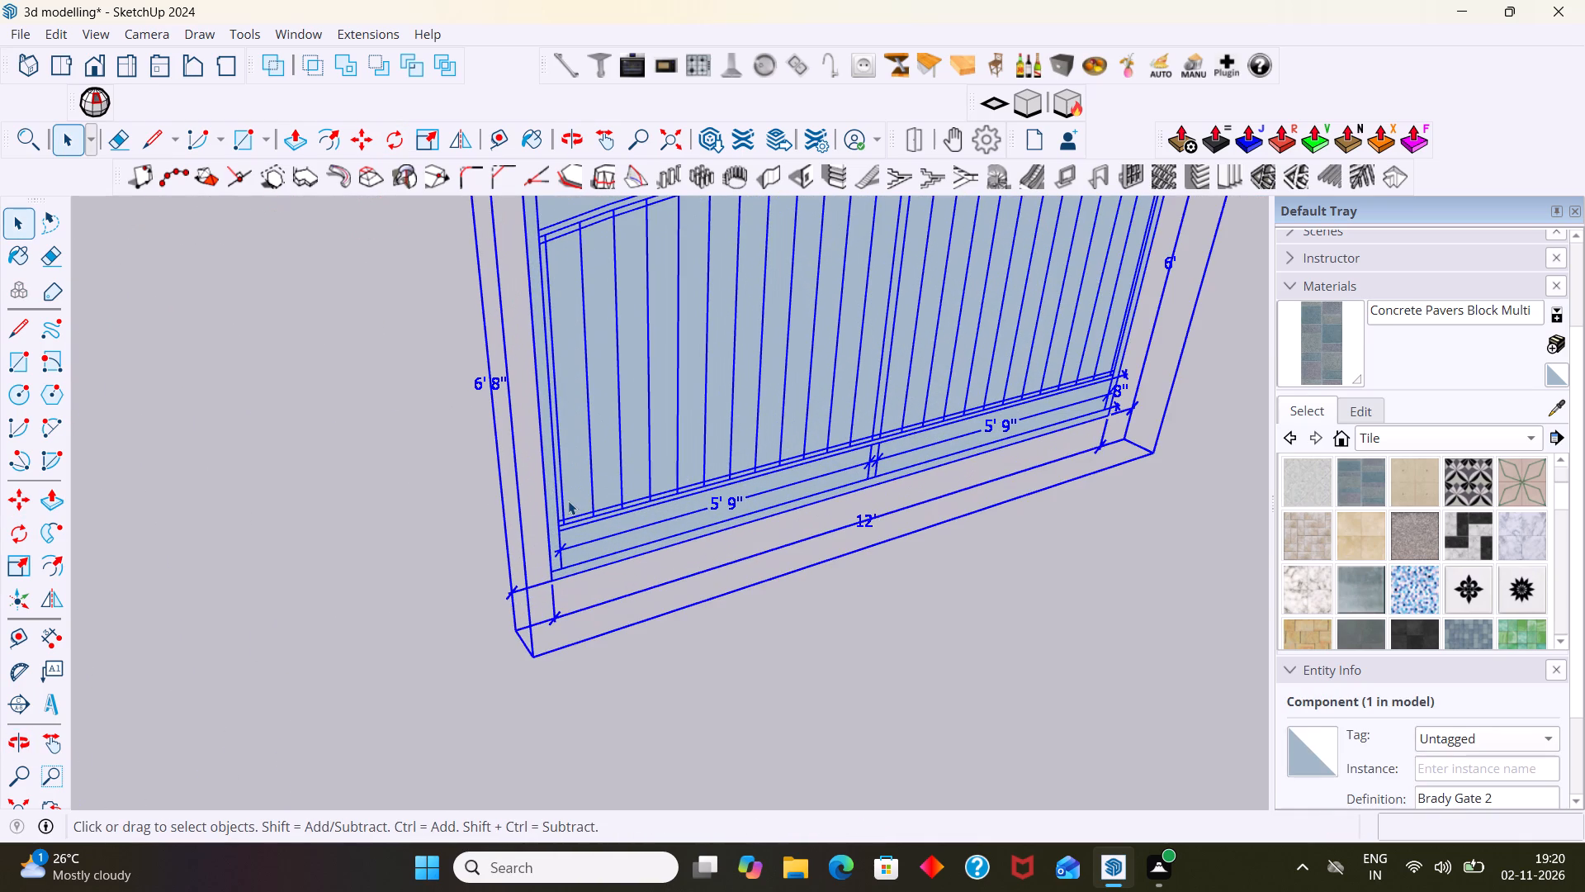
key(m)
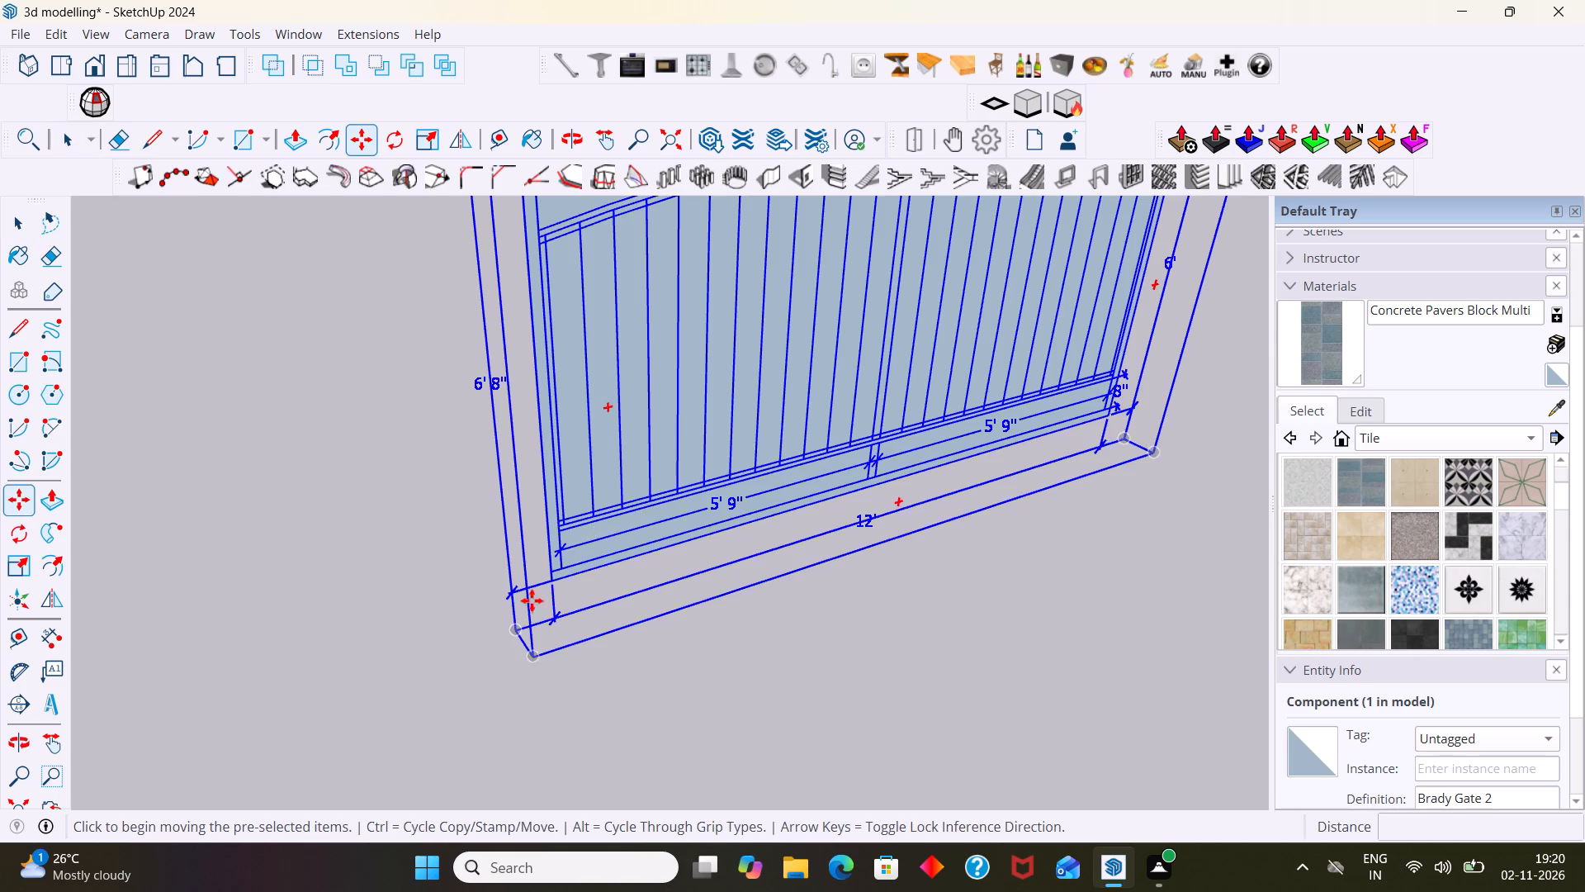
scroll(579, 610, up, 7)
middle_drag(571, 586, 1275, 458)
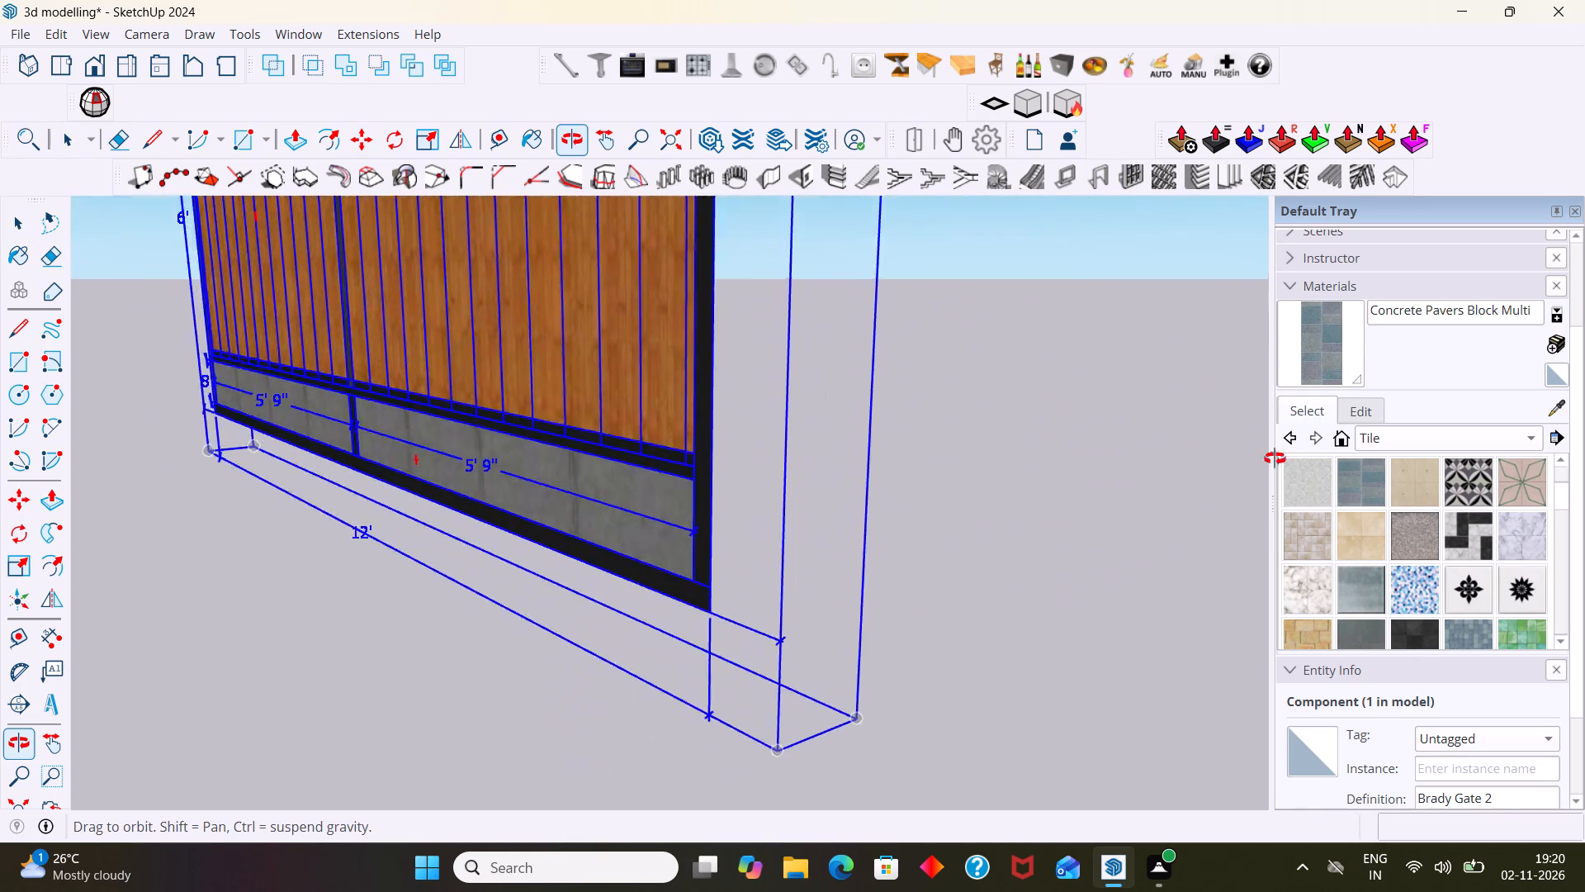
middle_drag(1275, 458, 1368, 406)
scroll(883, 496, down, 13)
middle_drag(806, 538, 755, 595)
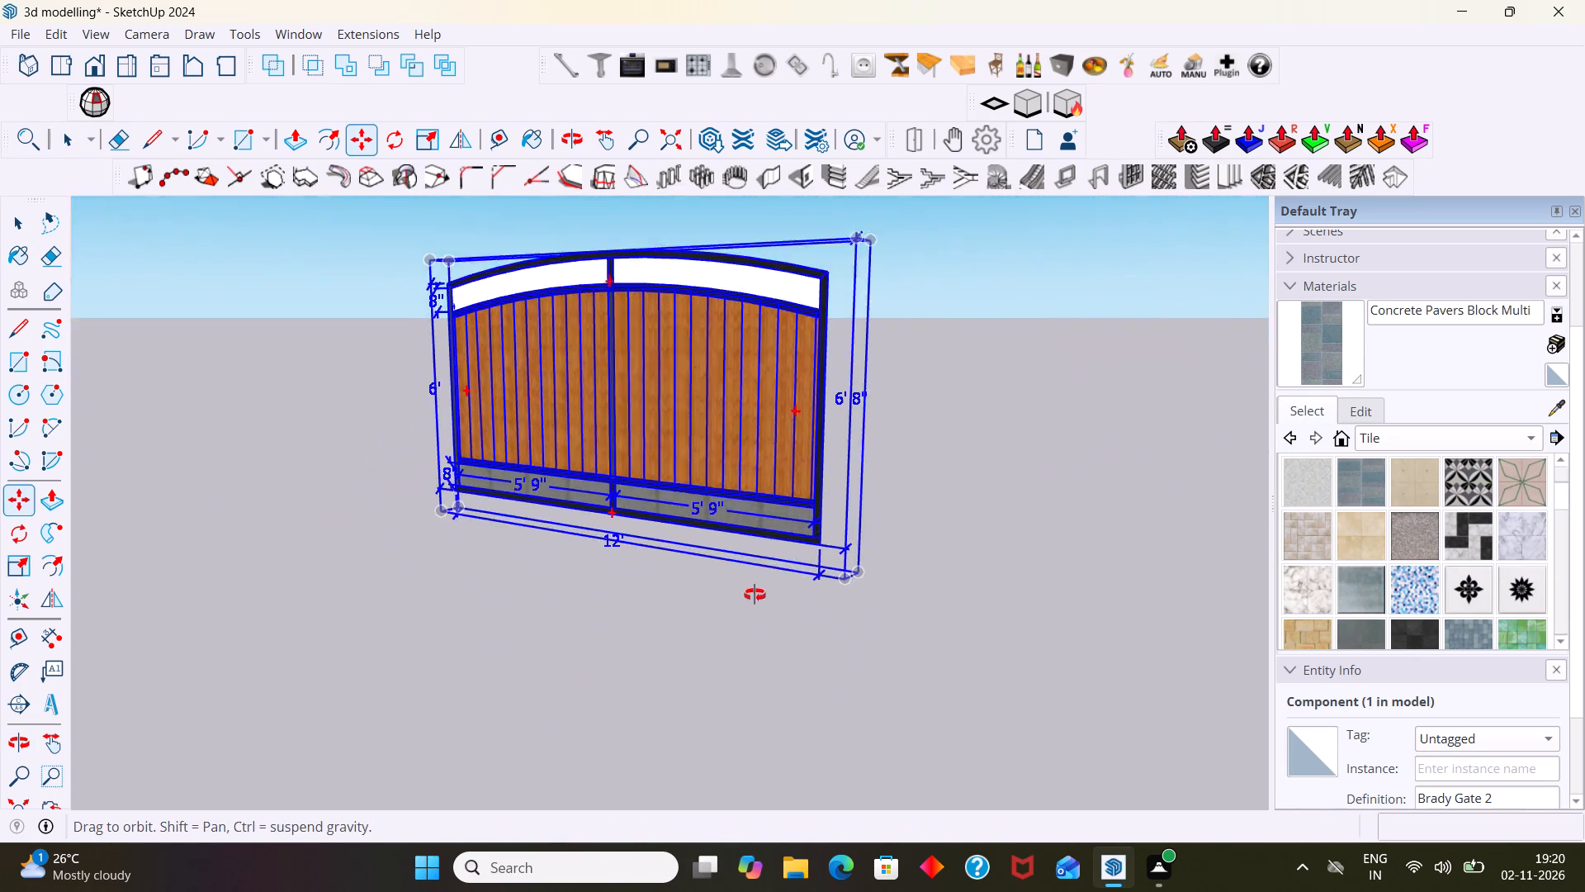
middle_drag(755, 595, 727, 600)
scroll(829, 519, up, 2)
key(space)
click(965, 474)
scroll(764, 474, down, 2)
middle_drag(760, 481, 868, 497)
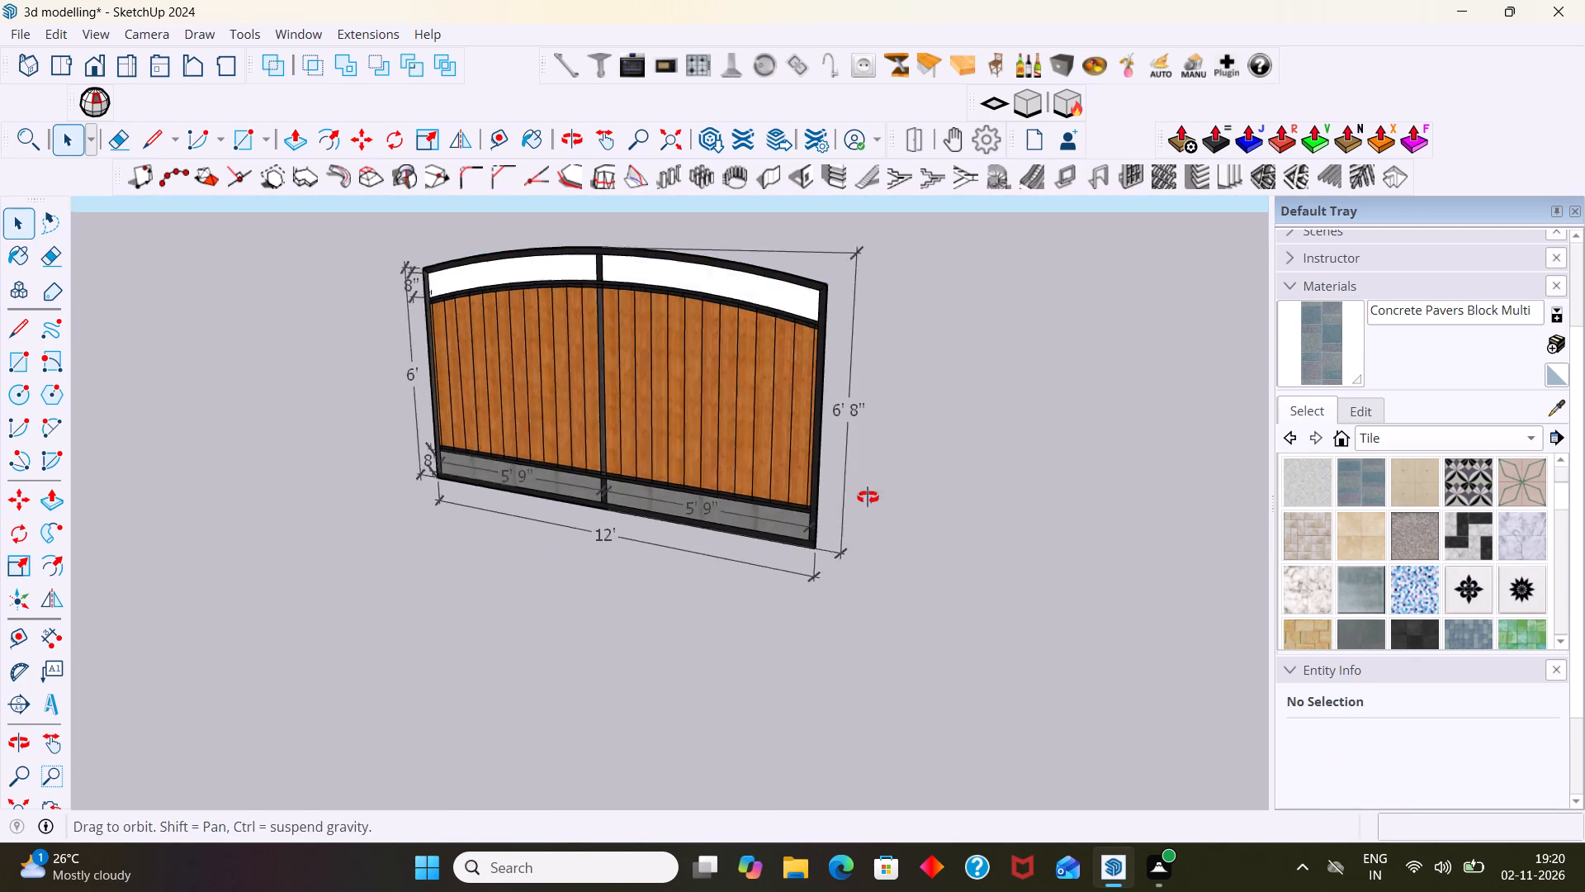
middle_drag(868, 497, 1019, 491)
scroll(891, 463, down, 6)
middle_drag(851, 450, 1113, 467)
scroll(559, 407, up, 9)
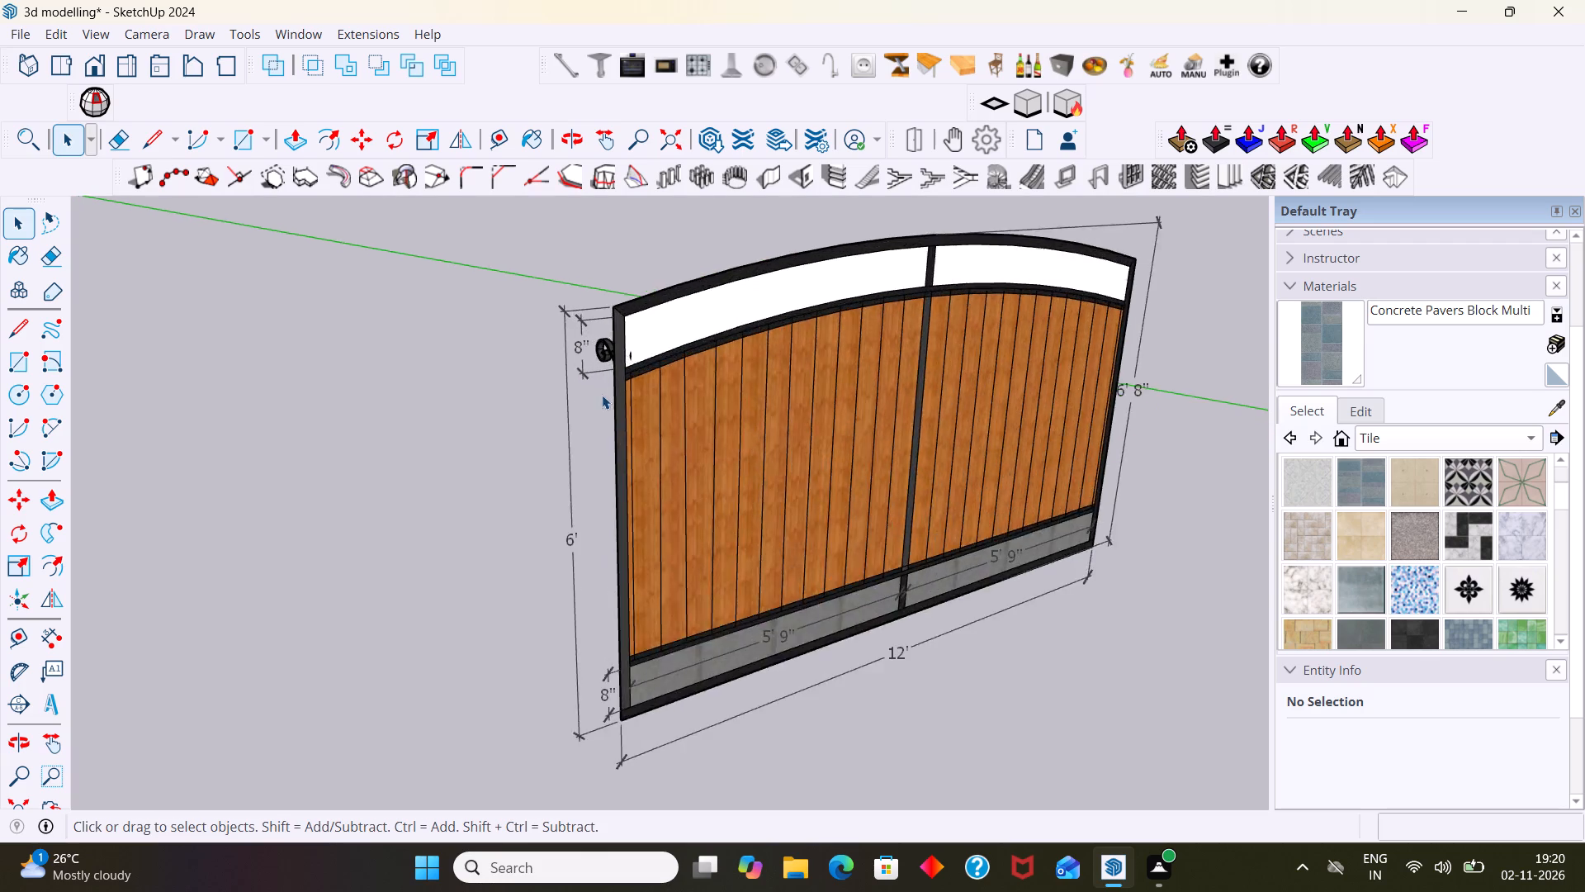
middle_drag(606, 402, 751, 434)
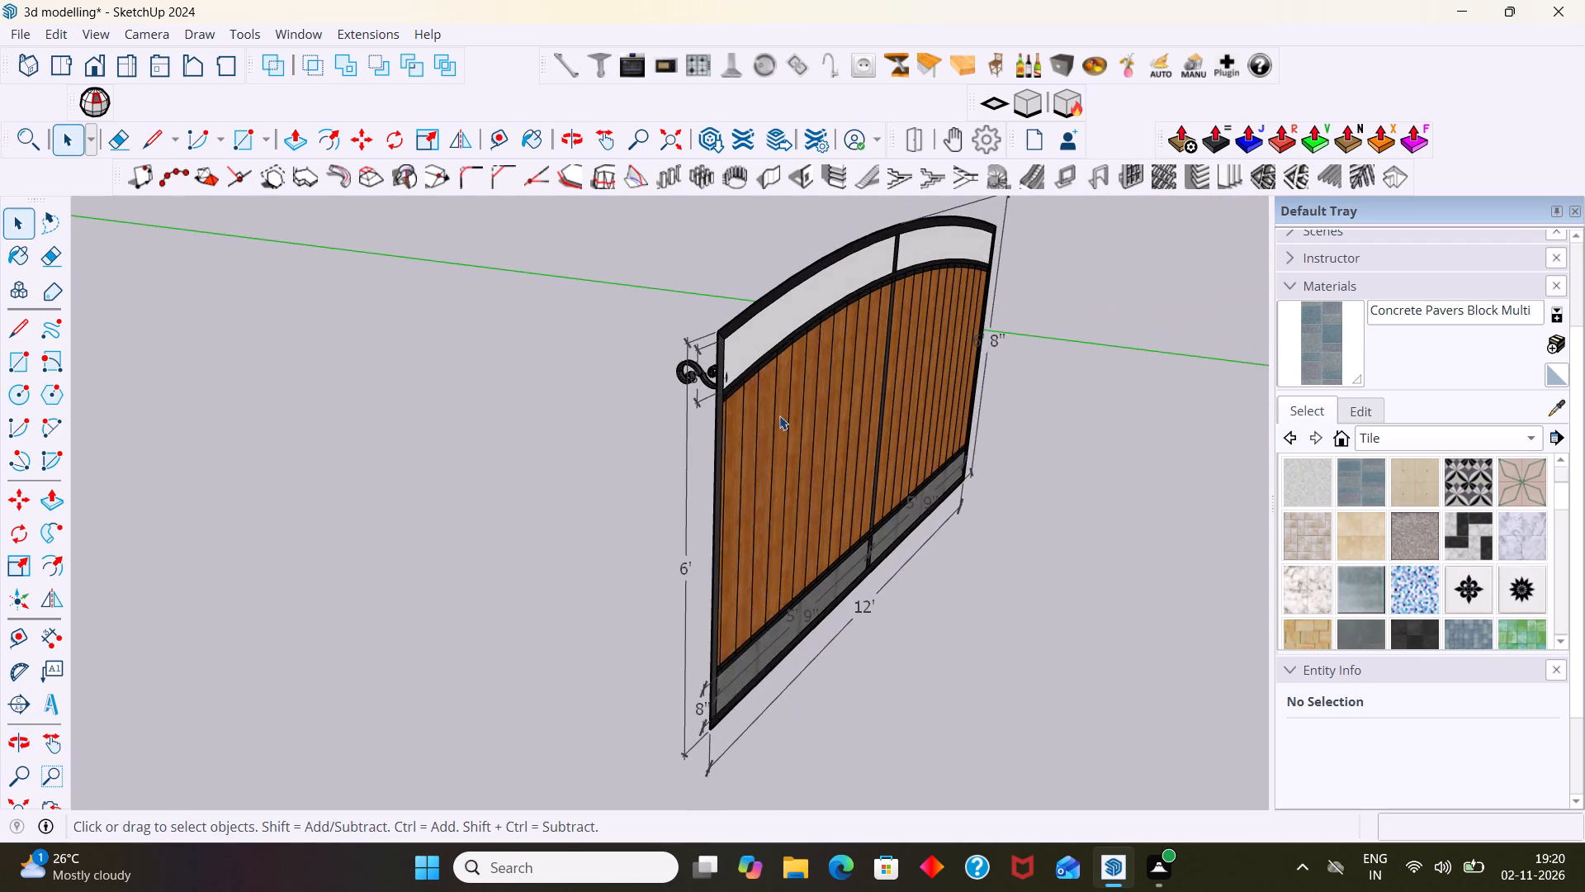
scroll(787, 409, down, 4)
scroll(764, 381, up, 2)
Delete the imported 12' single hinge gate from the open ground beside the house.
click(769, 382)
scroll(769, 384, down, 3)
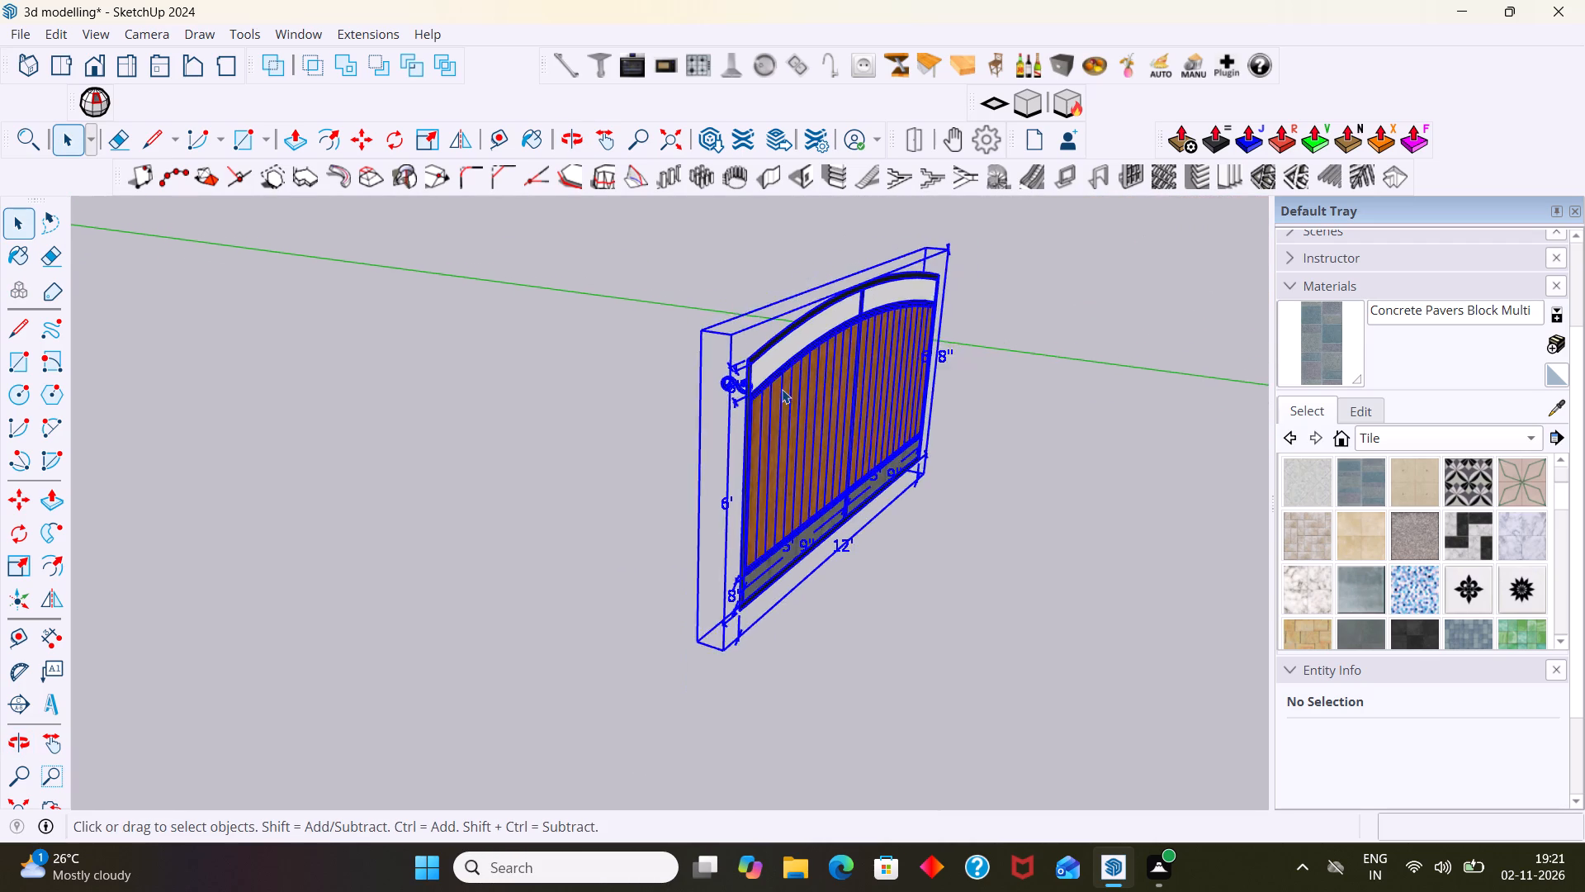
scroll(782, 389, down, 20)
scroll(782, 389, down, 3)
scroll(839, 417, up, 6)
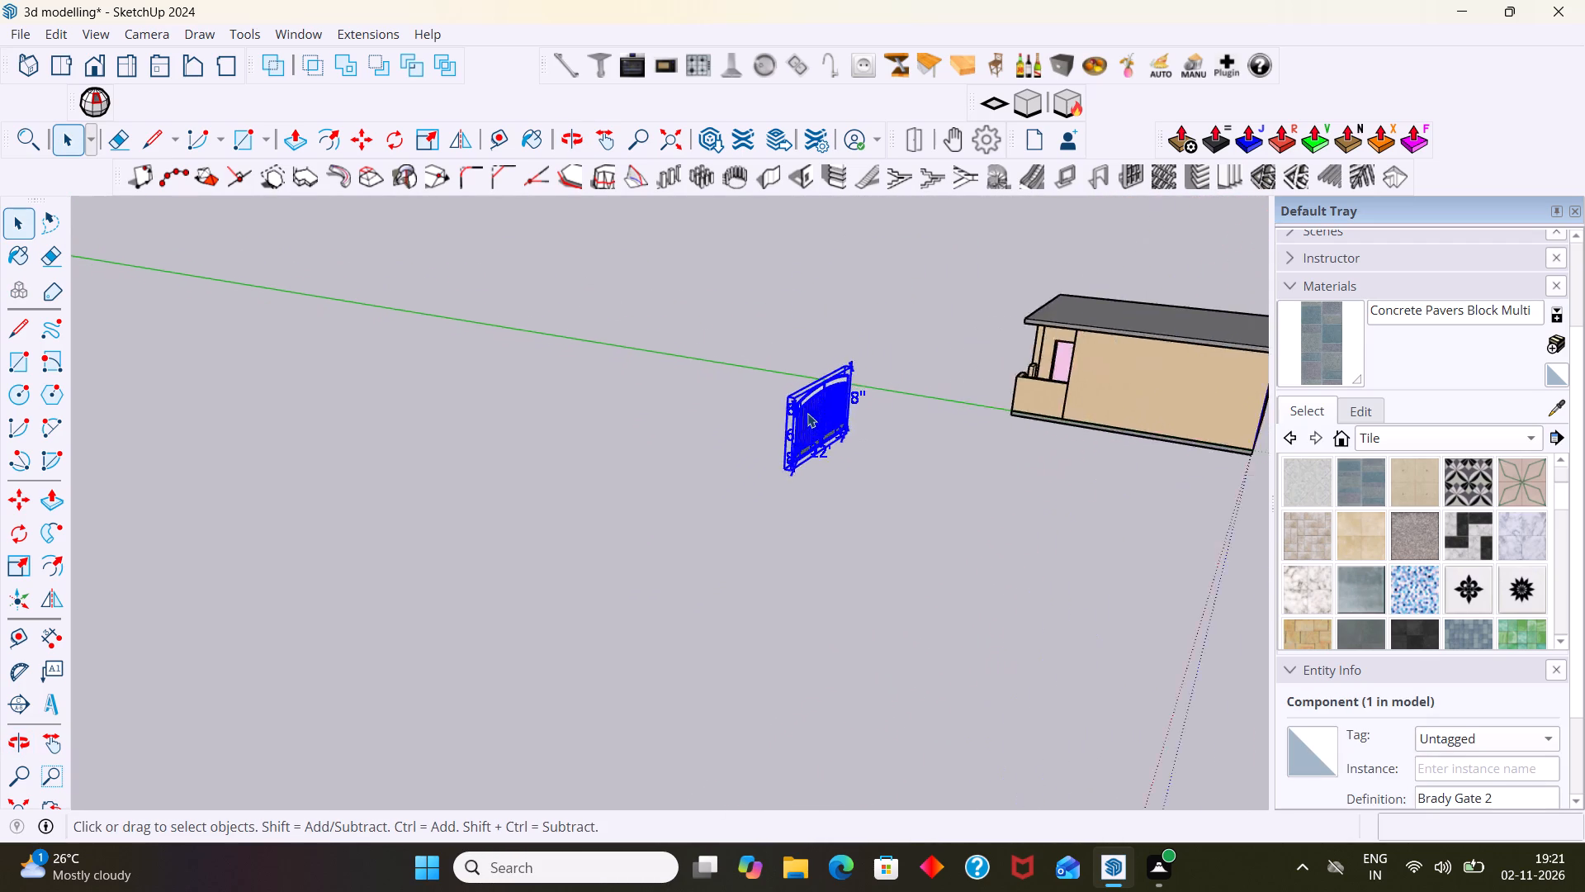
scroll(807, 413, up, 15)
key(Delete)
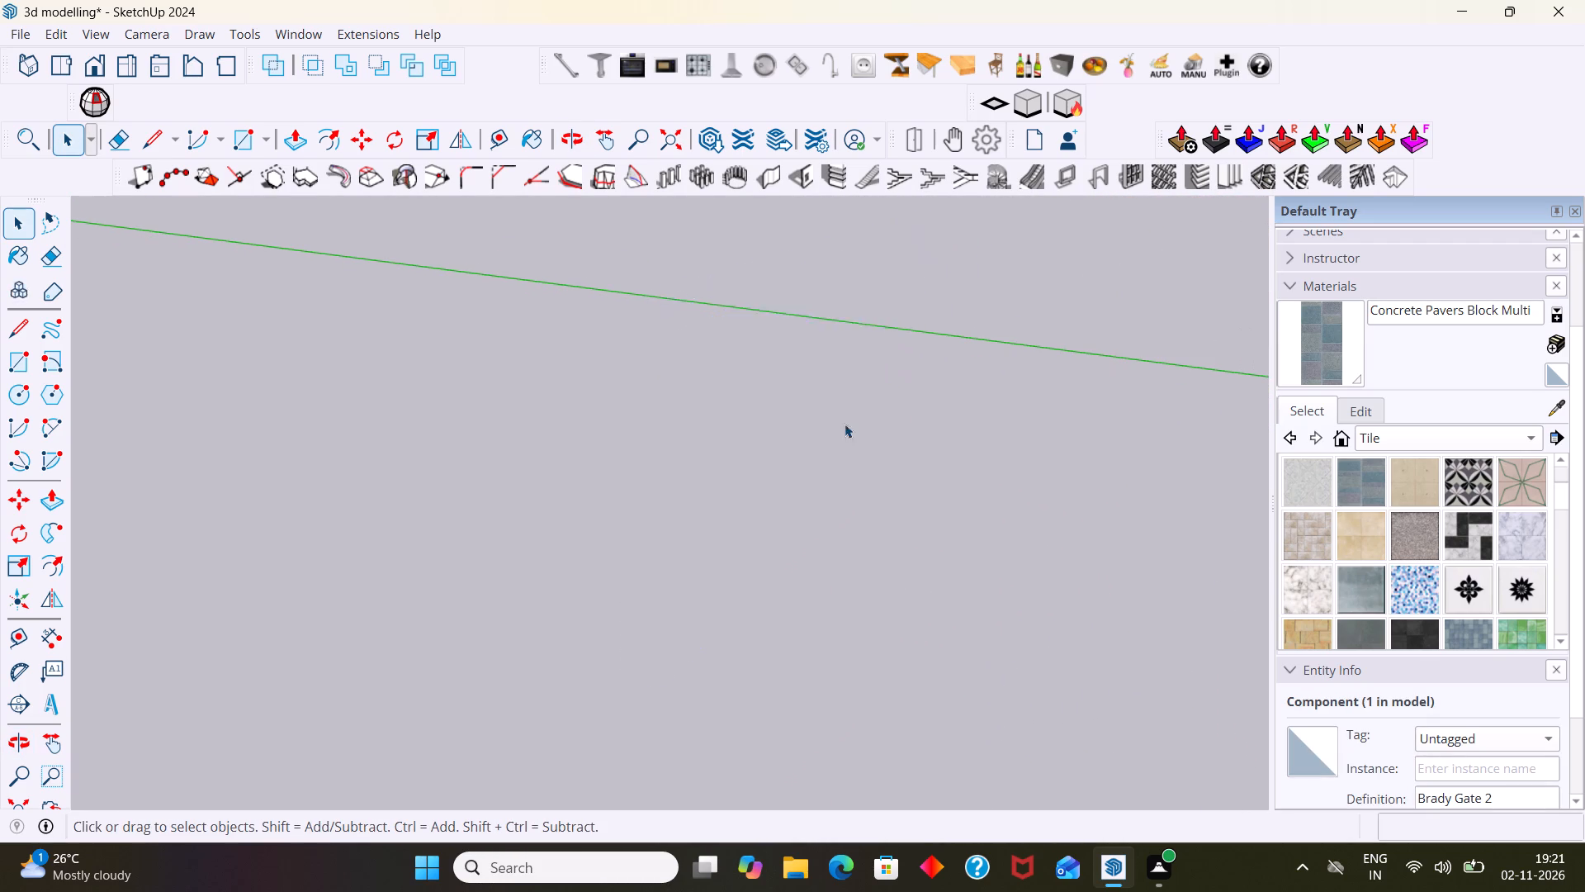
scroll(831, 441, down, 18)
middle_drag(1120, 513, 1405, 563)
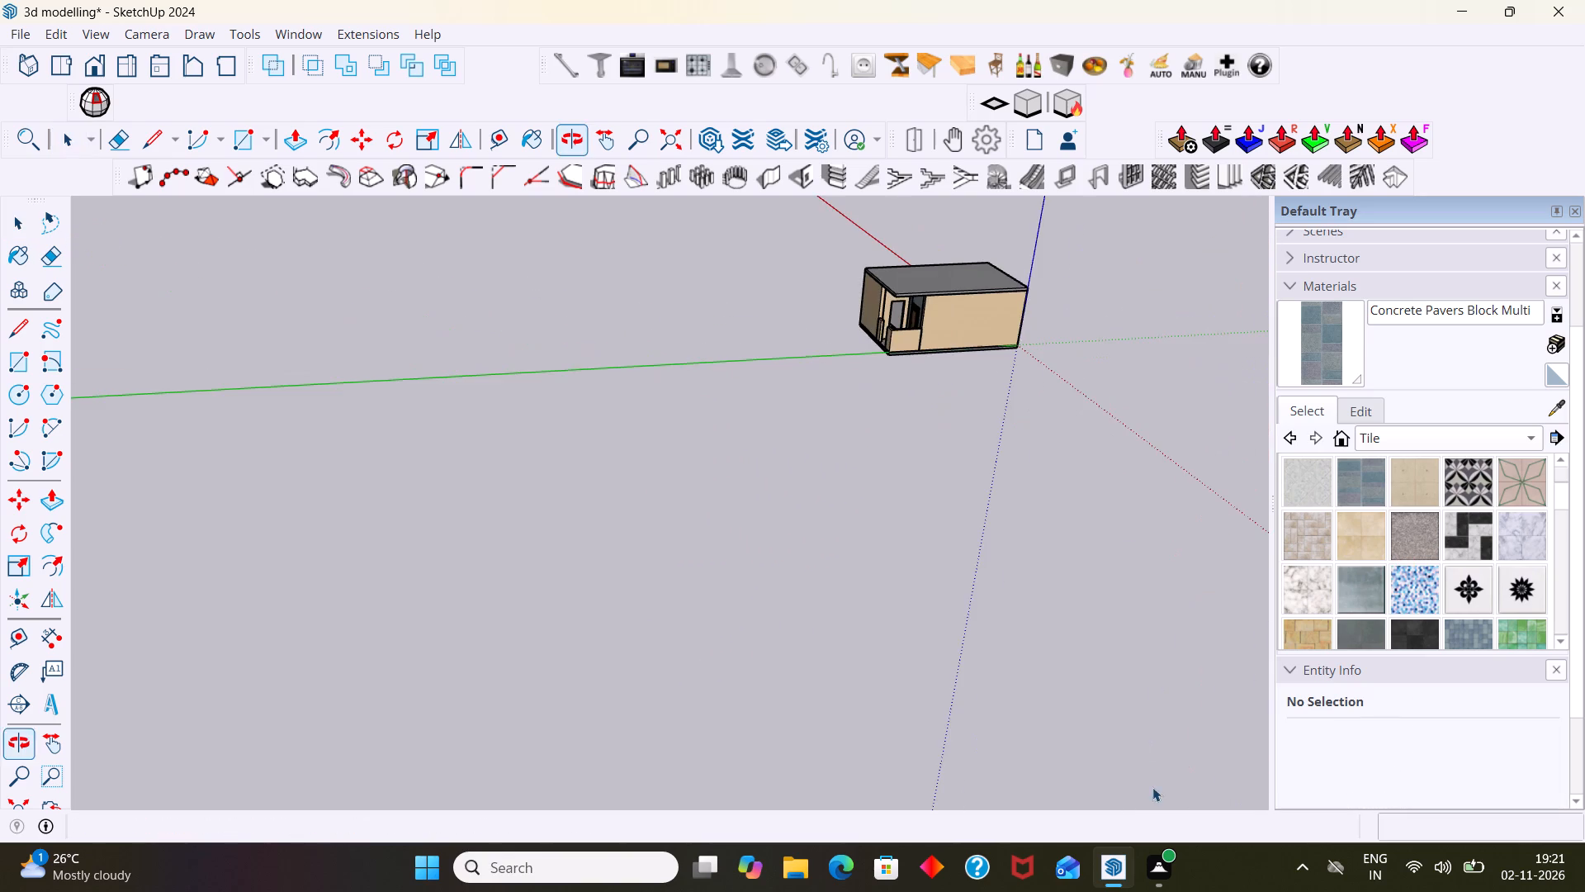
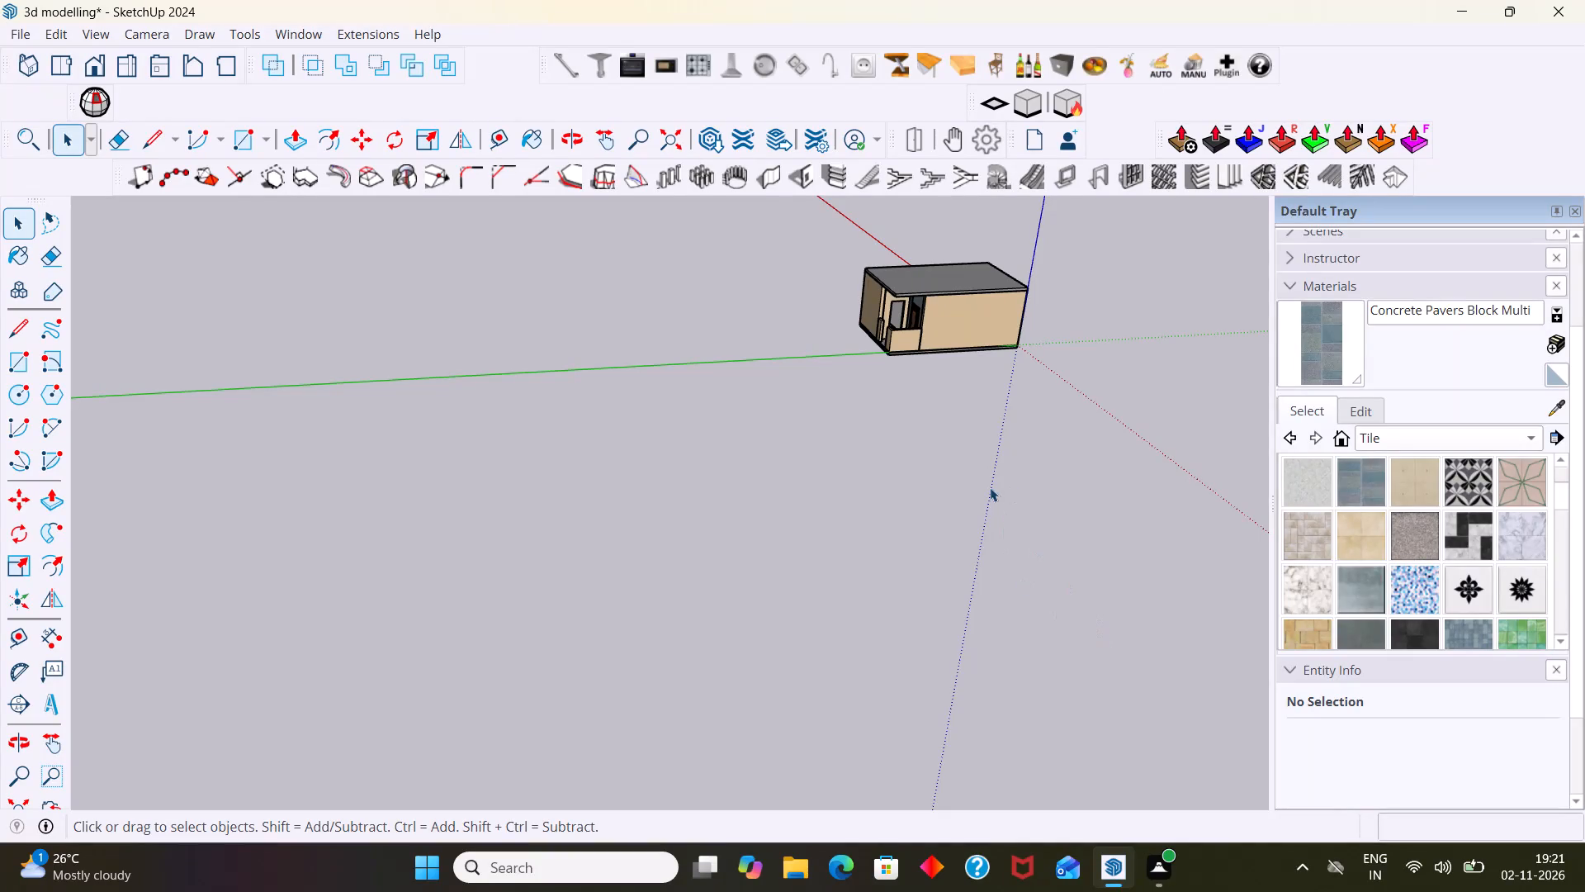
Undo the recent edits back to the point where the porch has both wooden doors and the stone-tiled wall.
scroll(949, 348, up, 4)
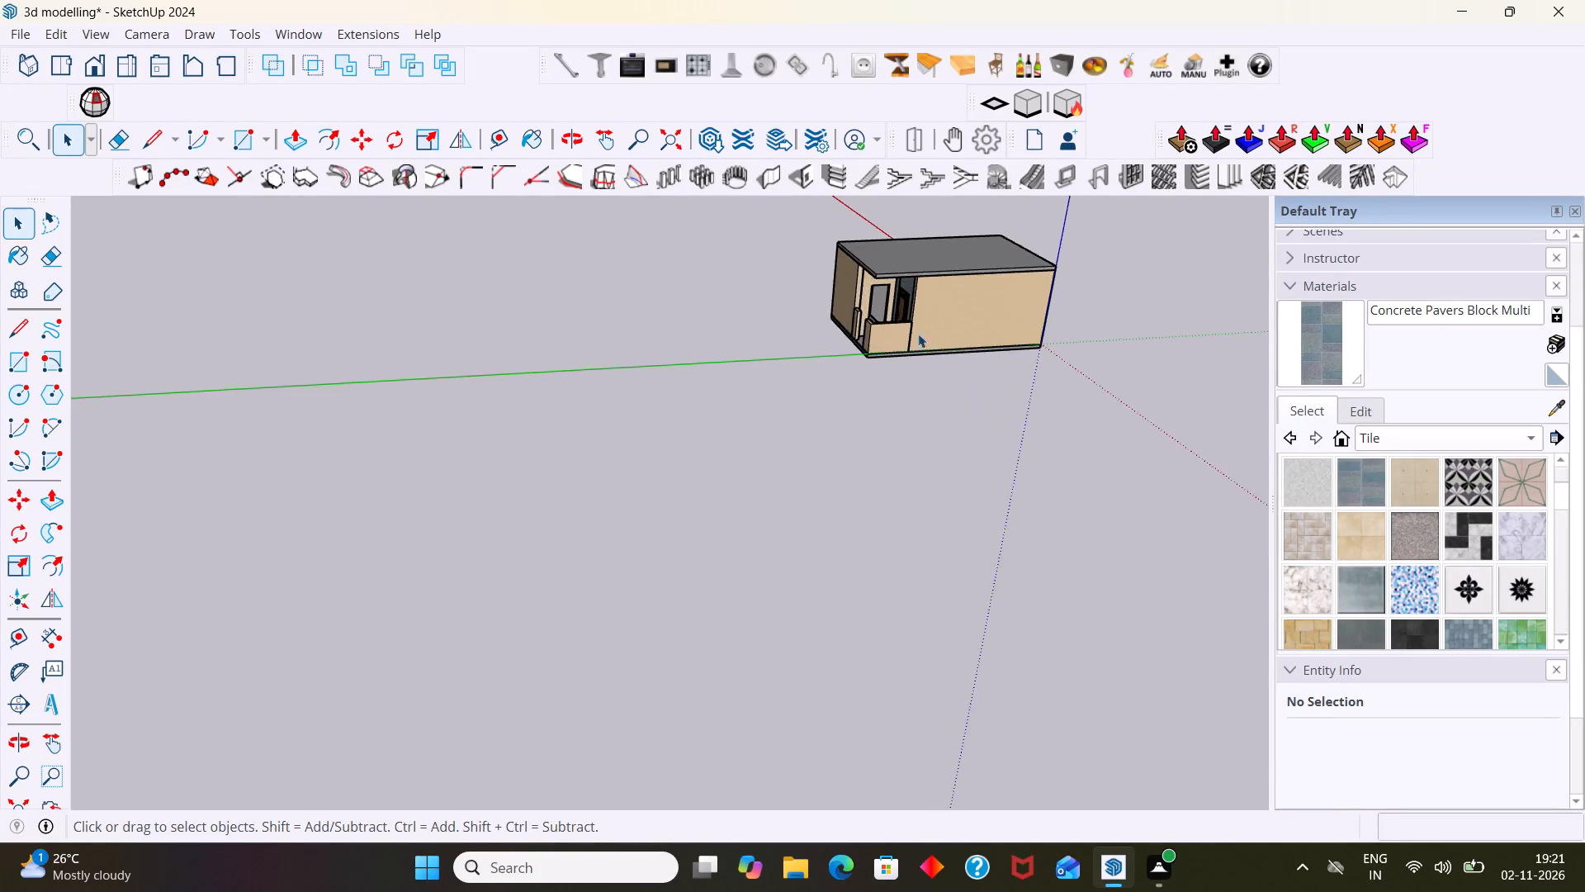
scroll(918, 334, up, 6)
shift+middle_drag(854, 360, 851, 510)
shift+scroll(848, 526, up, 9)
middle_drag(807, 444, 597, 435)
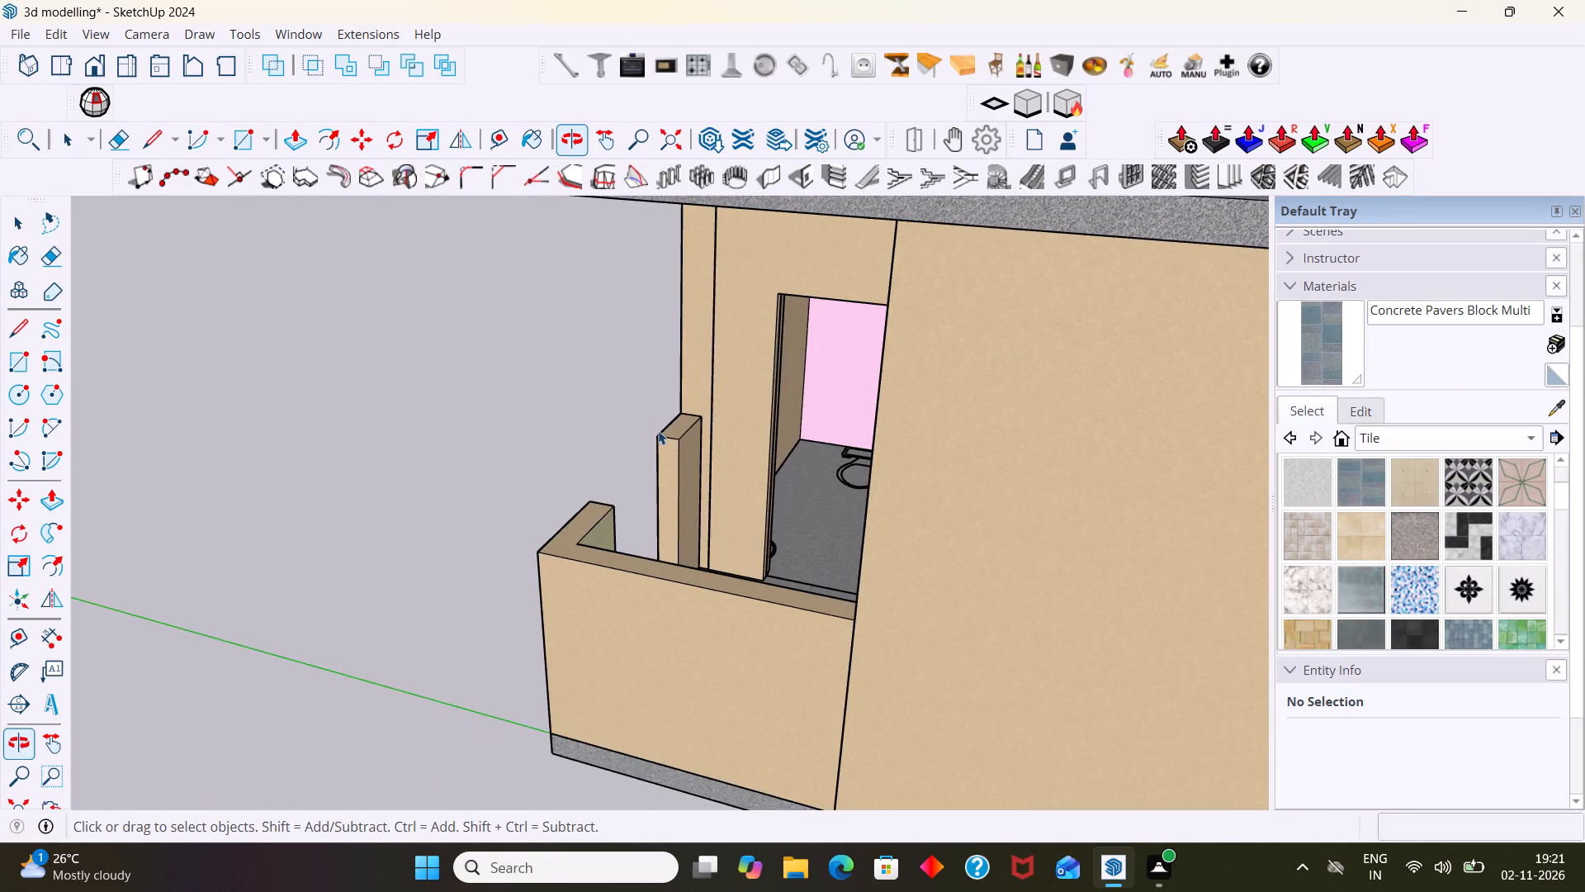
scroll(673, 419, up, 2)
middle_drag(755, 568, 789, 639)
key(ctrl+z)
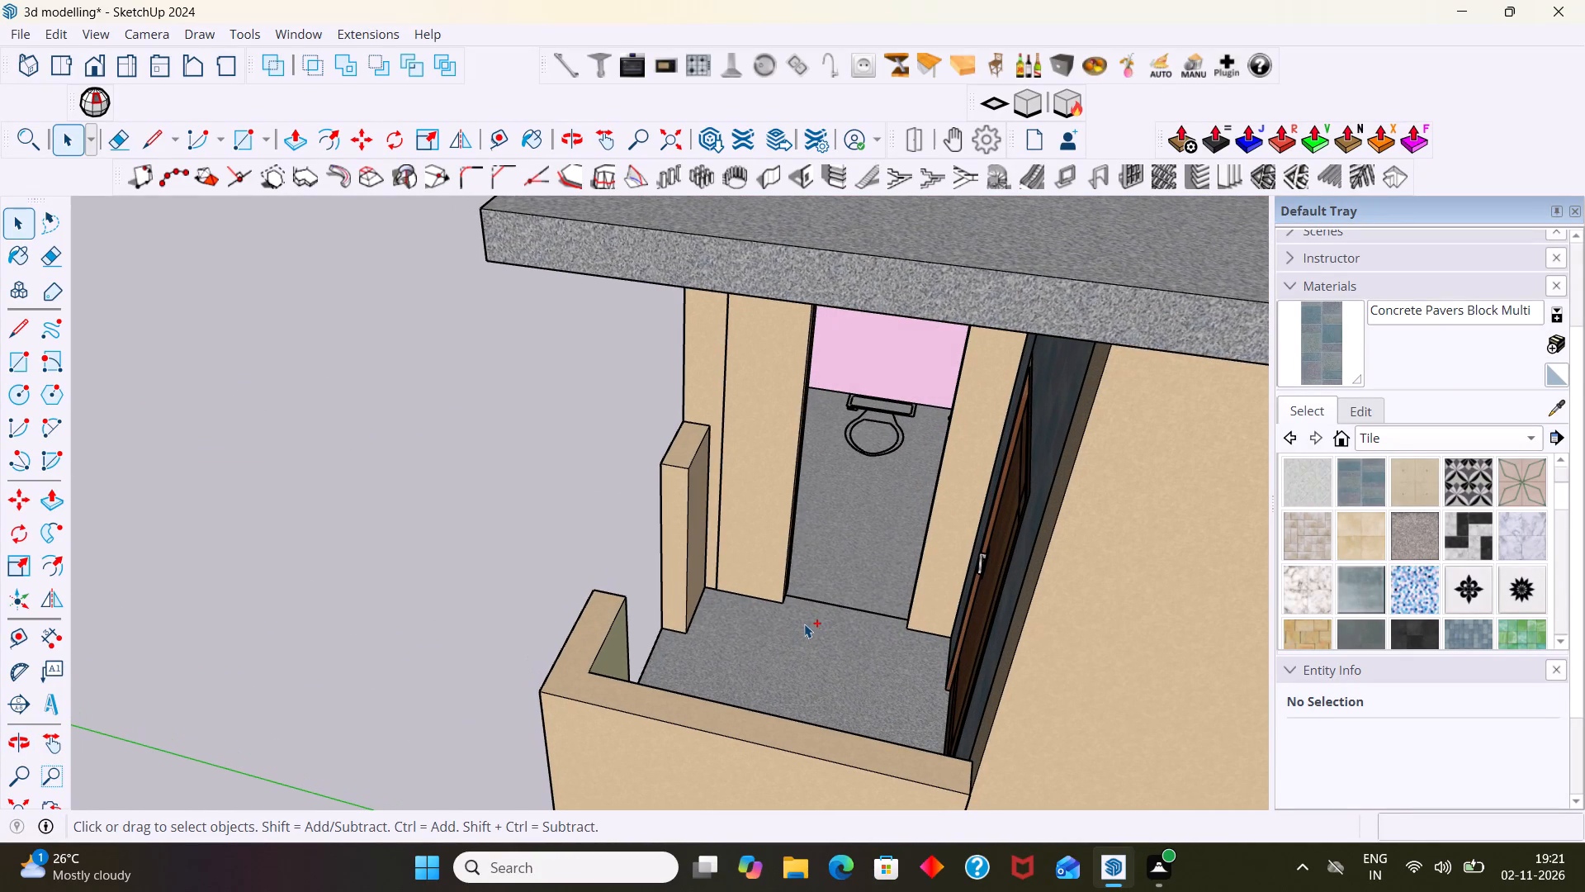
key(ctrl+z)
key(ctrl+z)
key(ctrl+z)
key(ctrl+z)
key(ctrl+z)
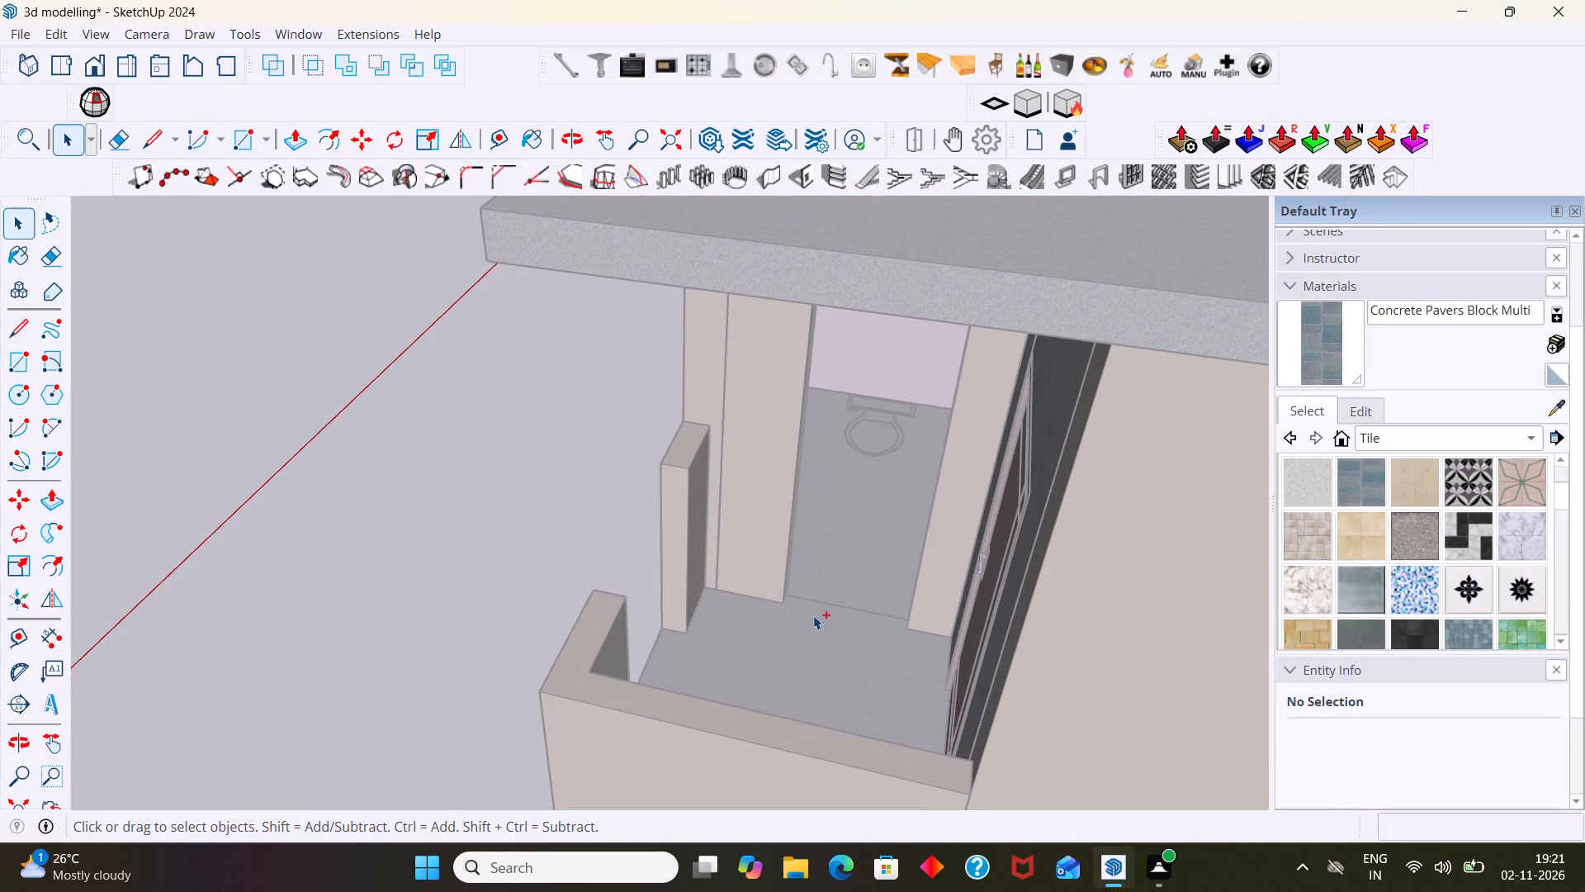
ctrl+scroll(813, 615, down, 5)
key(ctrl+z)
key(ctrl+z)
key(ctrl+z)
key(ctrl+z)
key(ctrl+z)
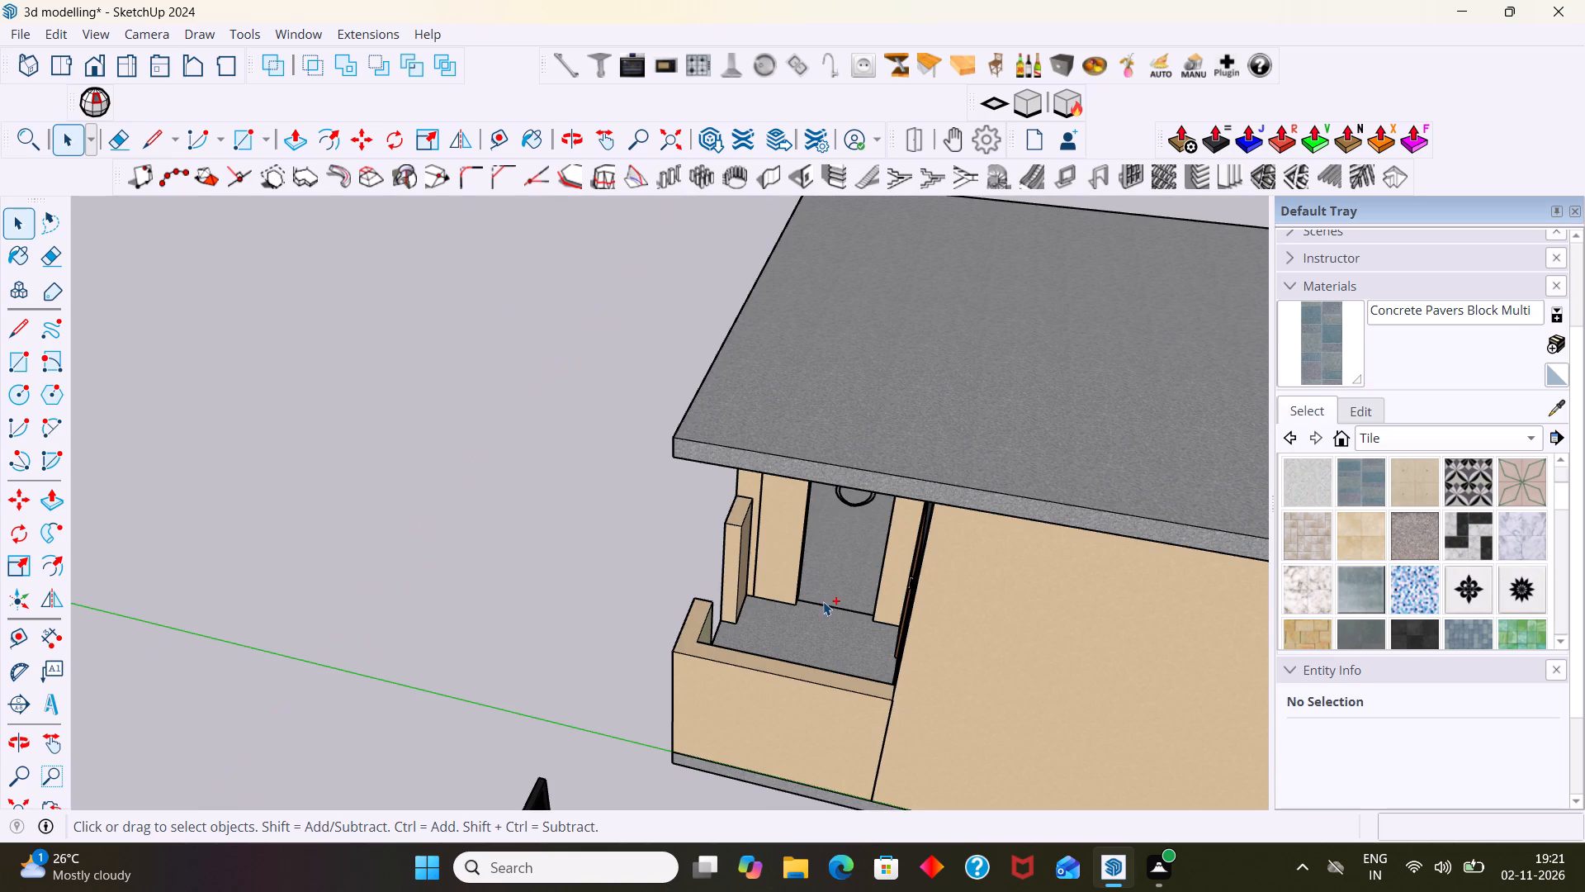
key(ctrl+z)
key(ctrl+z)
key(ctrl+z)
key(ctrl+z)
key(ctrl+z)
key(ctrl+z)
key(ctrl+z)
key(ctrl+z)
key(ctrl+z)
key(ctrl+z)
key(ctrl+z)
key(ctrl+z)
key(ctrl+z)
key(ctrl+z)
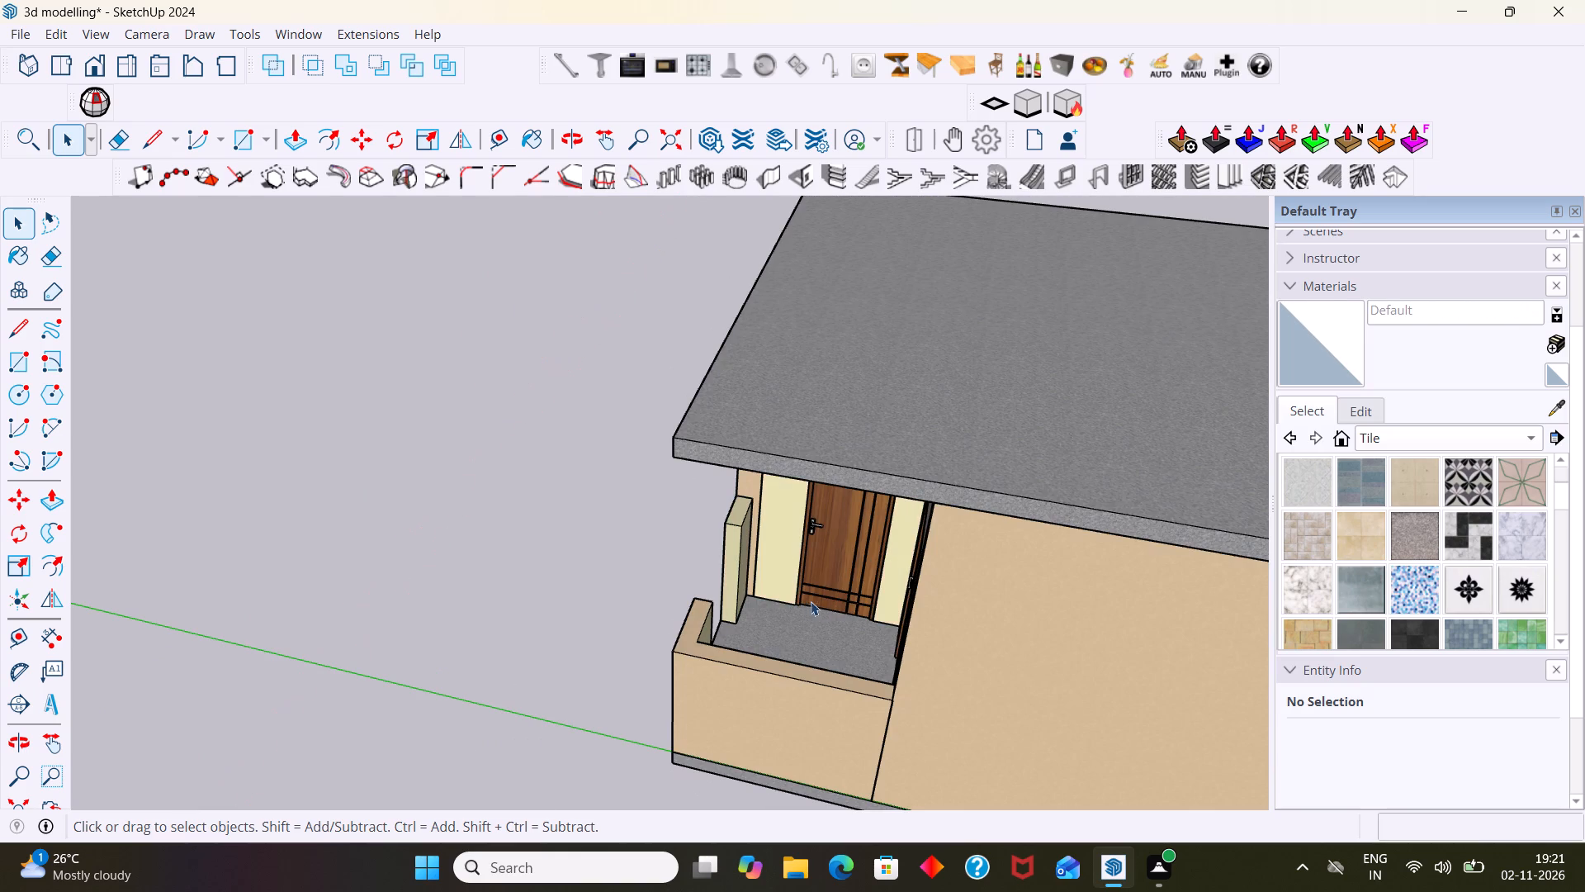
Sample Formica Beige from the exterior wall and paint the cream wall around the narrower porch door with it.
click(655, 553)
scroll(660, 551, down, 1)
middle_drag(709, 581, 1077, 579)
scroll(749, 521, up, 7)
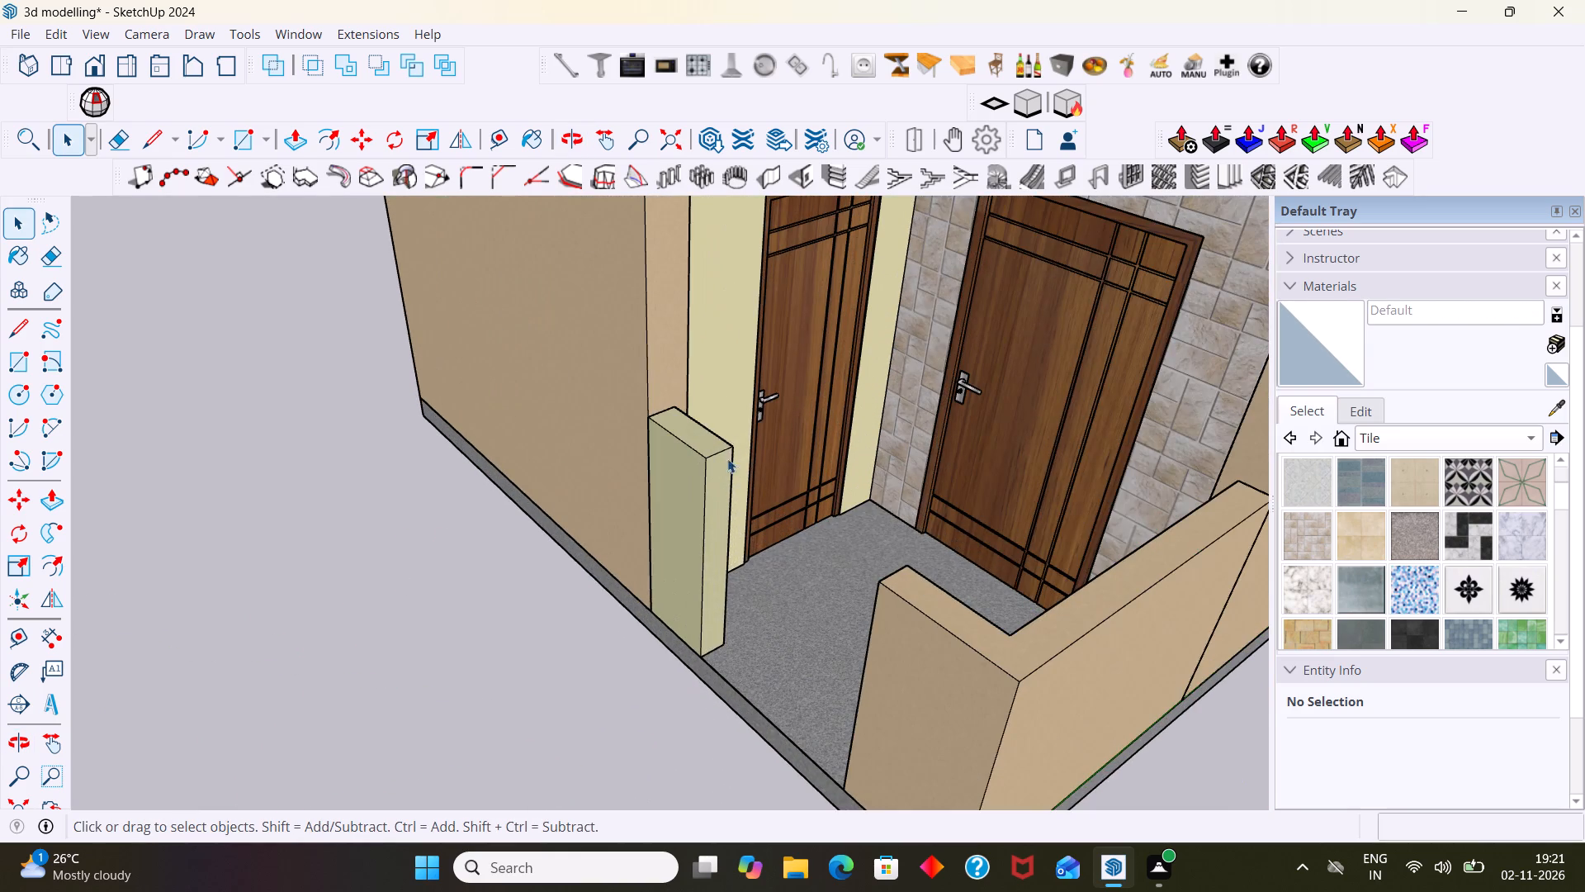
scroll(727, 414, up, 2)
click(723, 398)
scroll(723, 396, up, 3)
double_click(723, 396)
click(725, 396)
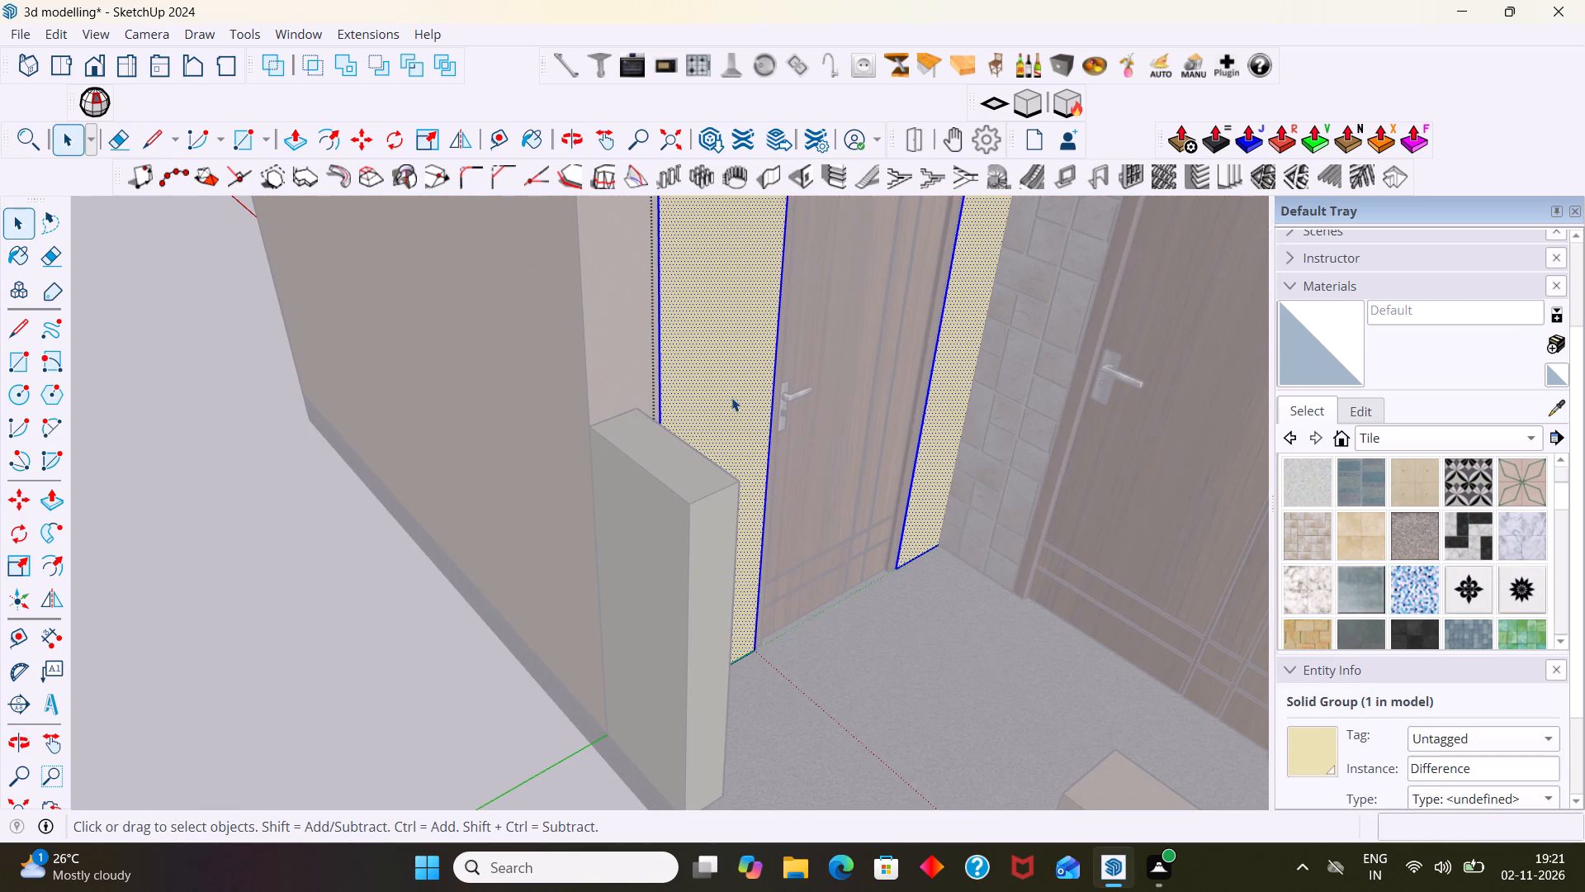
scroll(817, 429, down, 3)
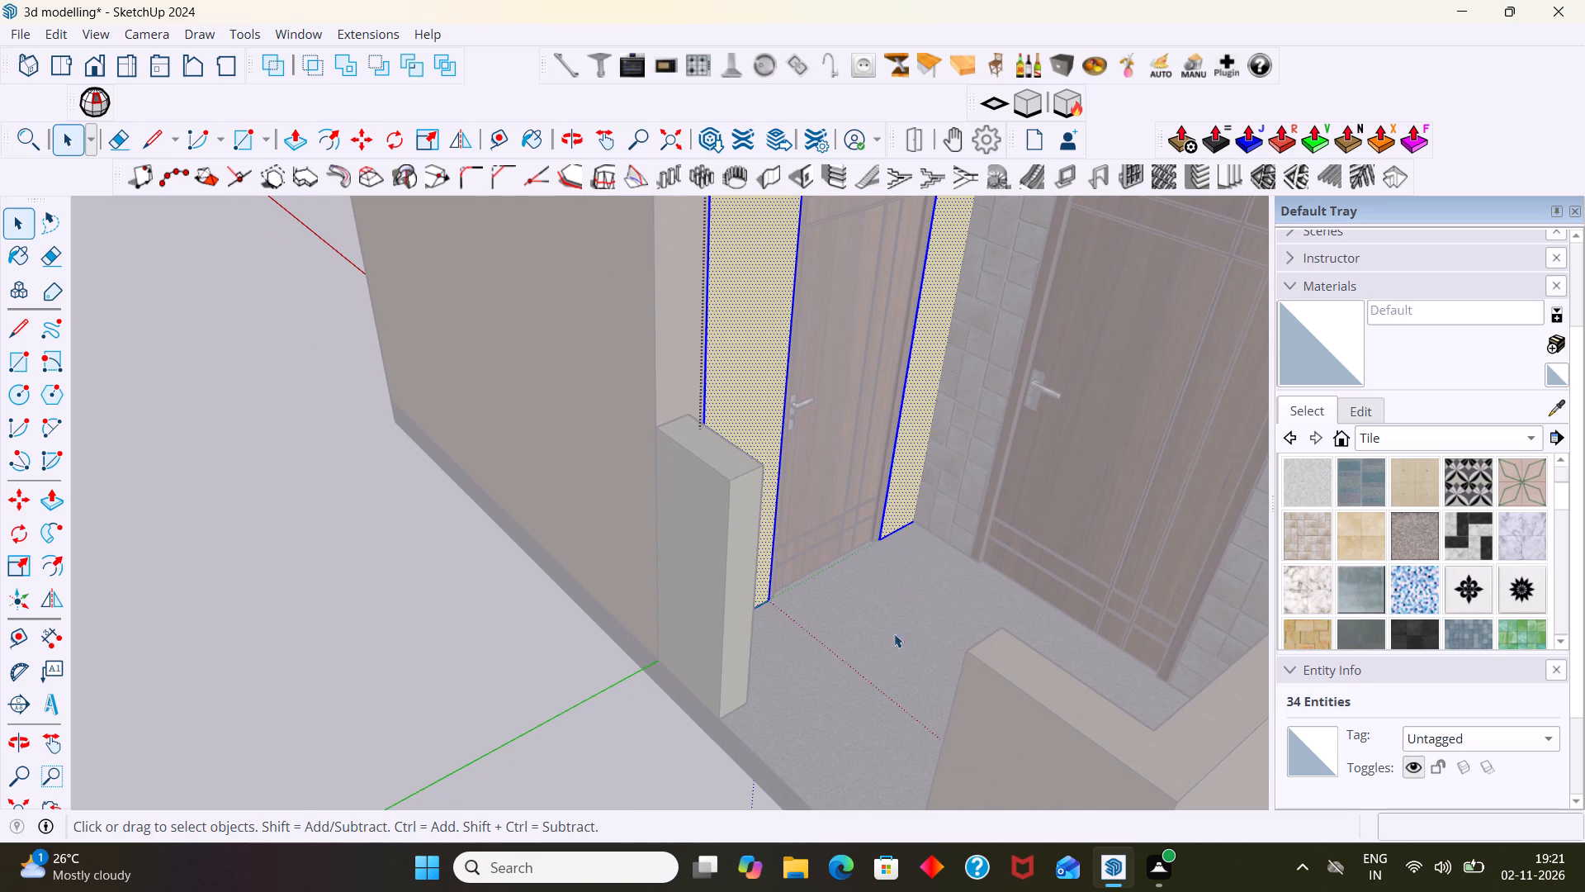
click(1554, 406)
click(608, 344)
click(753, 336)
scroll(753, 336, down, 2)
key(space)
click(413, 434)
Paint the half-height pillar beside the porch entrance with Formica Beige.
scroll(390, 438, down, 5)
middle_drag(600, 543, 669, 544)
scroll(592, 491, up, 3)
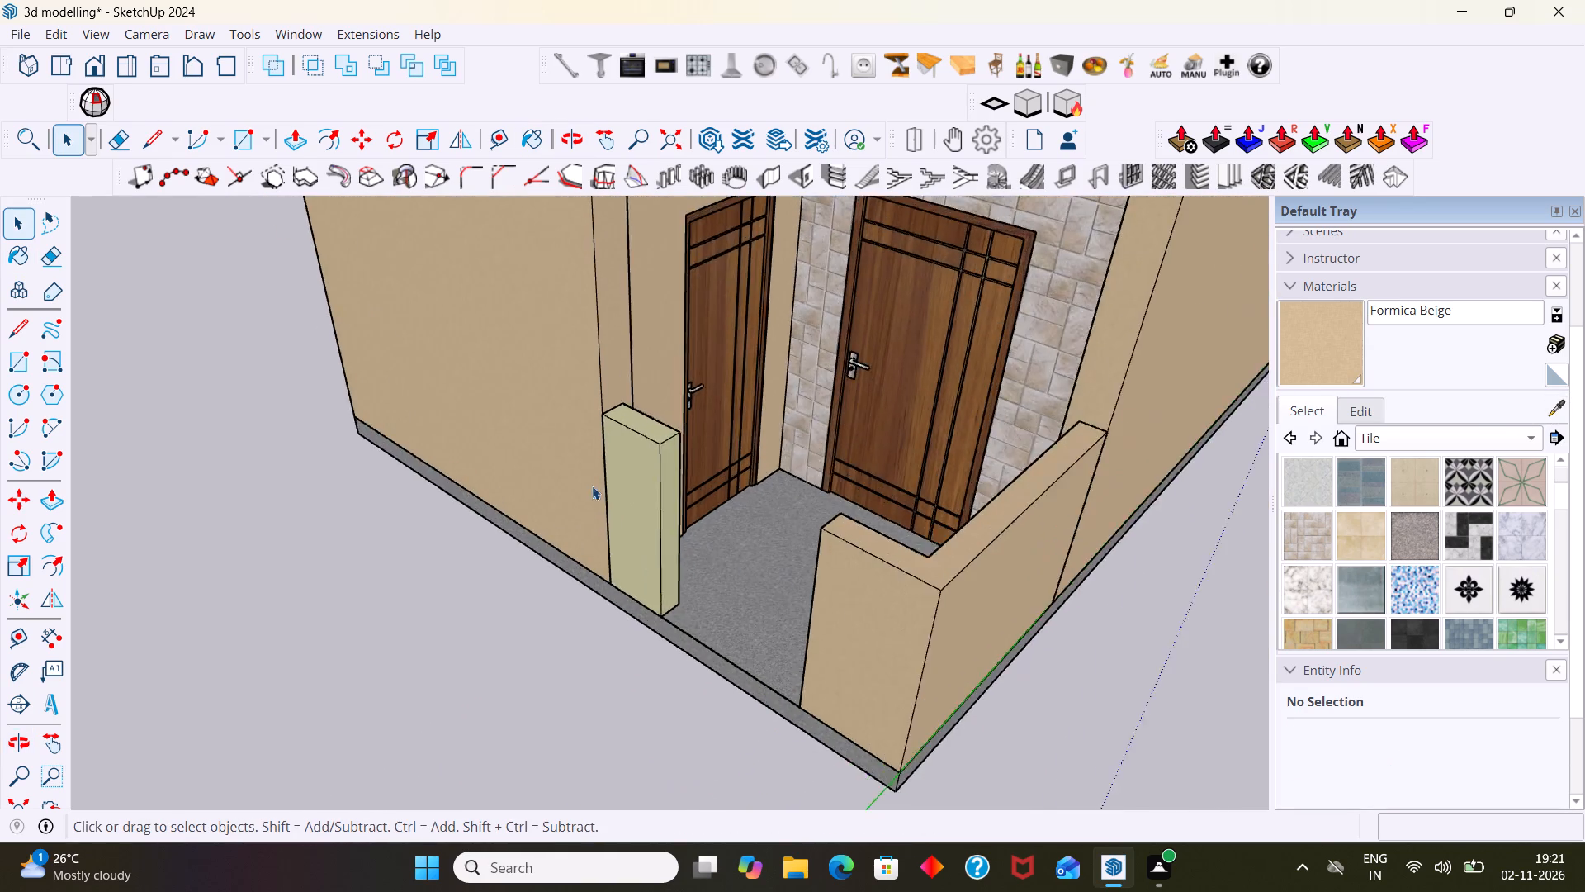
scroll(592, 486, up, 4)
click(704, 473)
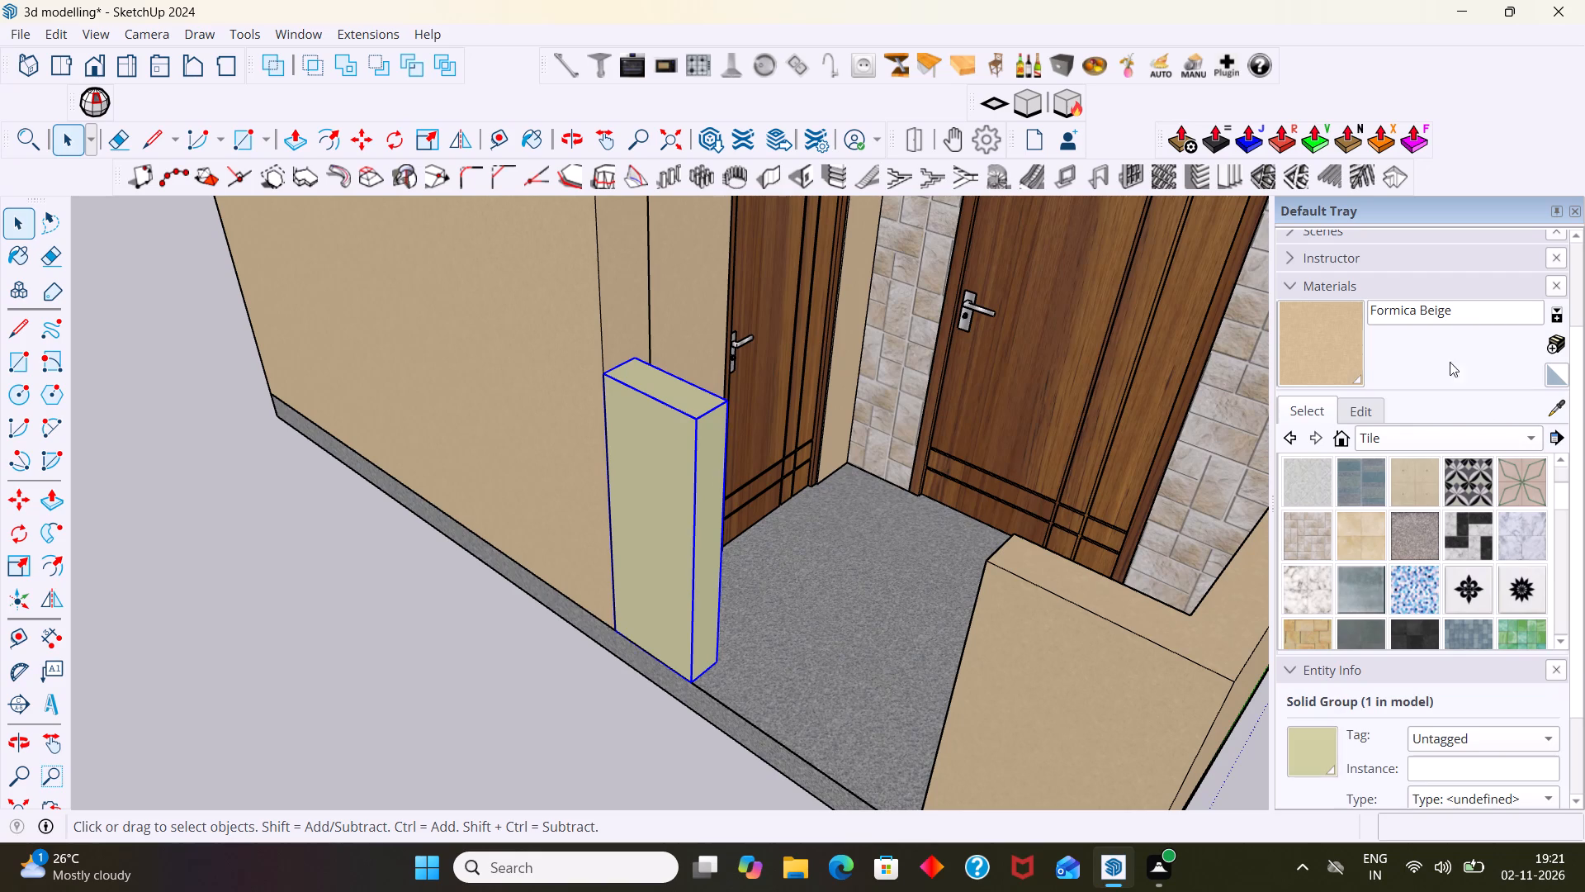
click(1316, 336)
click(670, 474)
scroll(670, 474, down, 1)
key(space)
scroll(662, 502, down, 4)
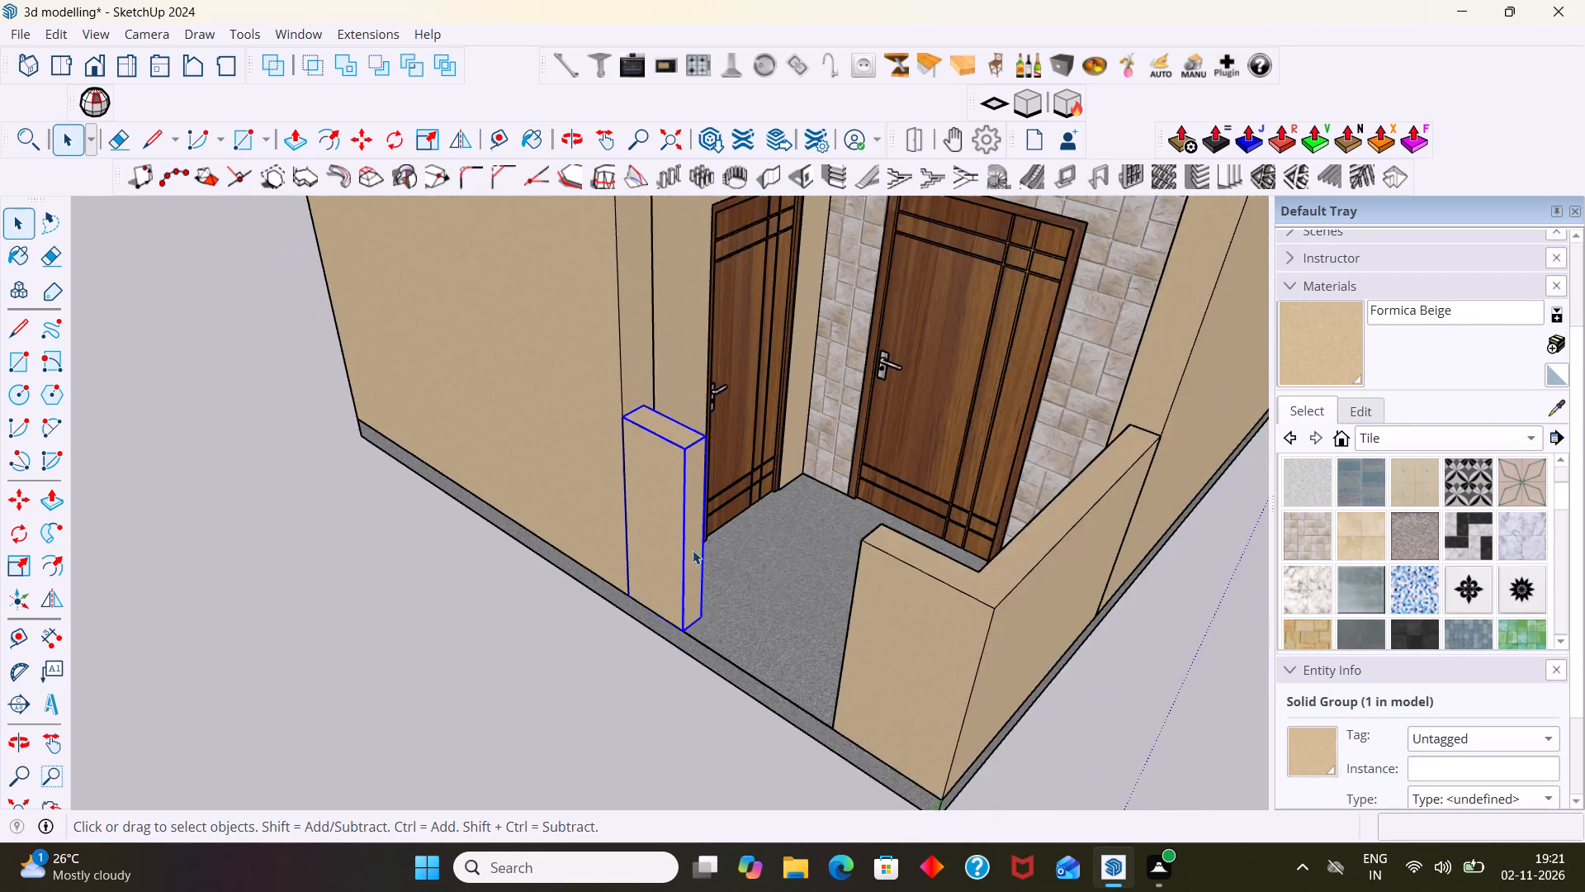
scroll(693, 550, down, 6)
click(1107, 591)
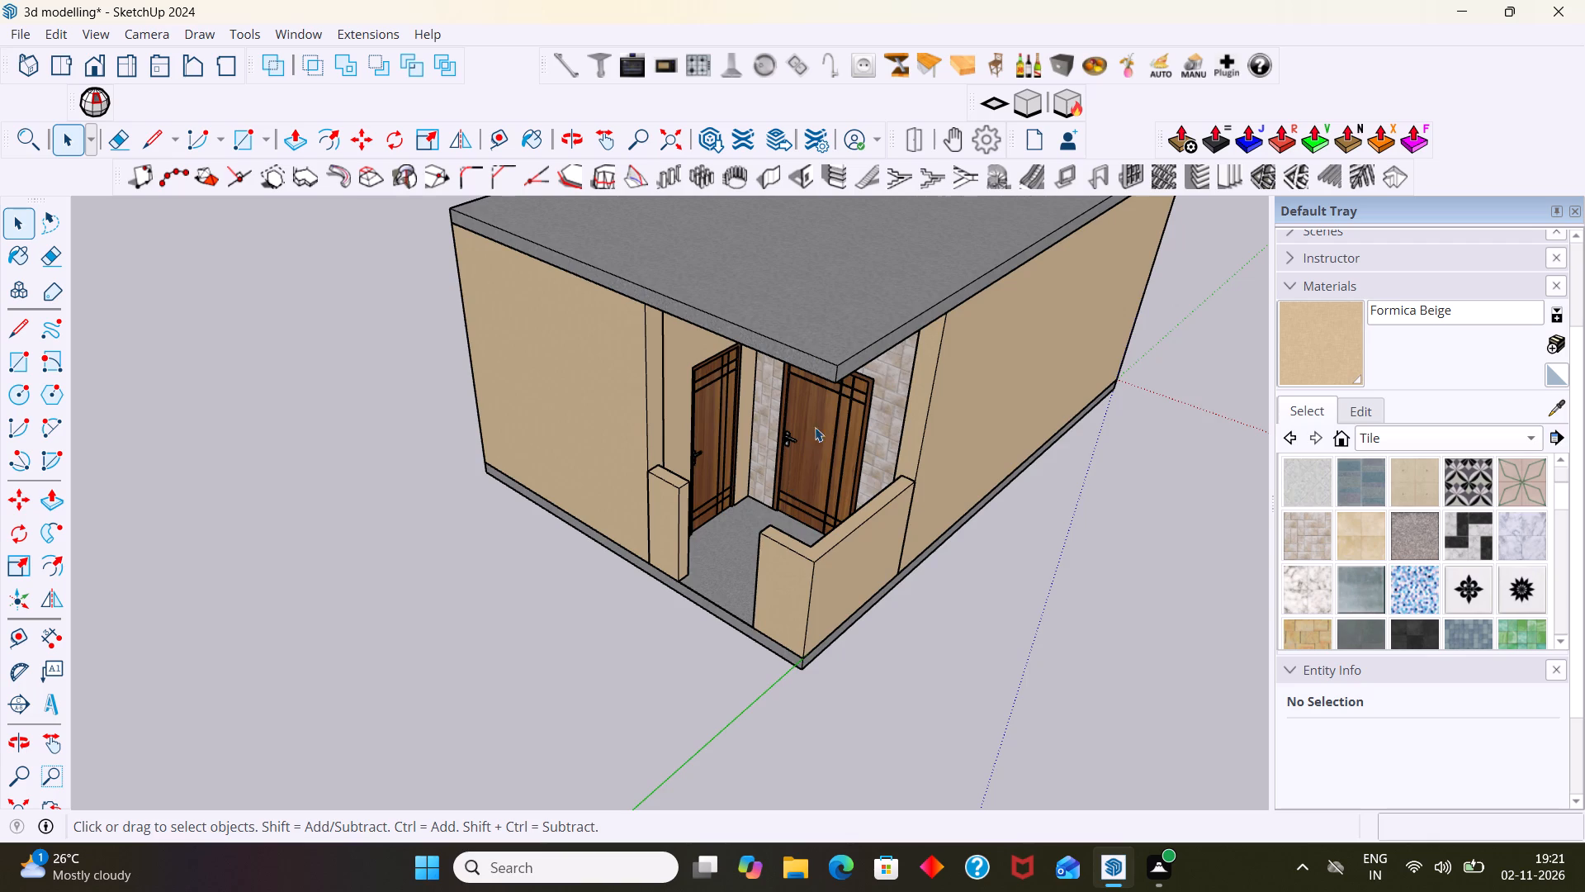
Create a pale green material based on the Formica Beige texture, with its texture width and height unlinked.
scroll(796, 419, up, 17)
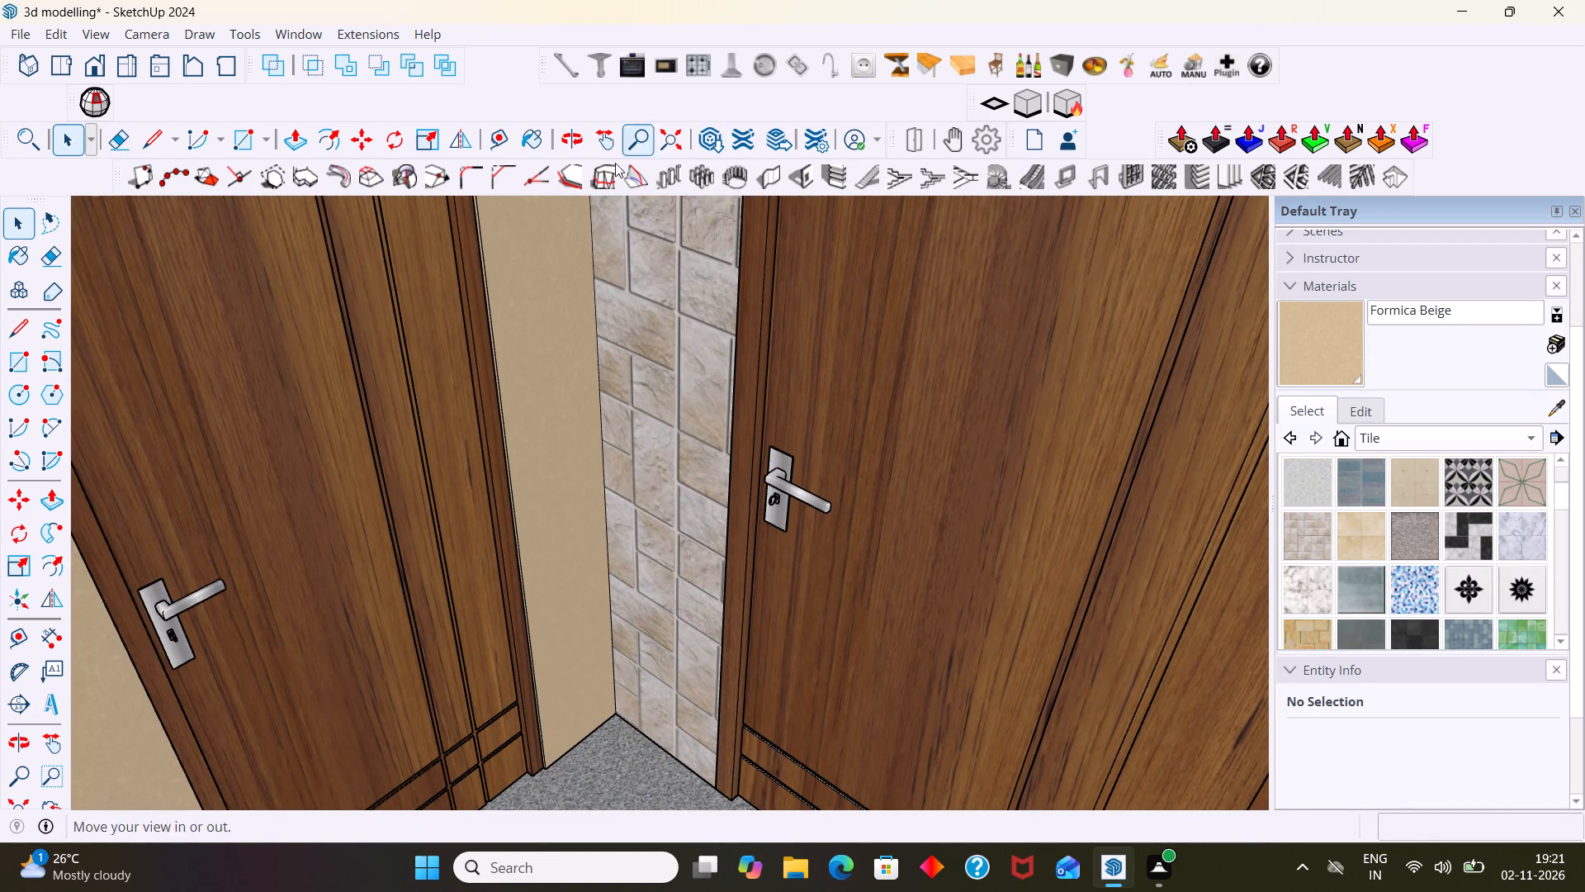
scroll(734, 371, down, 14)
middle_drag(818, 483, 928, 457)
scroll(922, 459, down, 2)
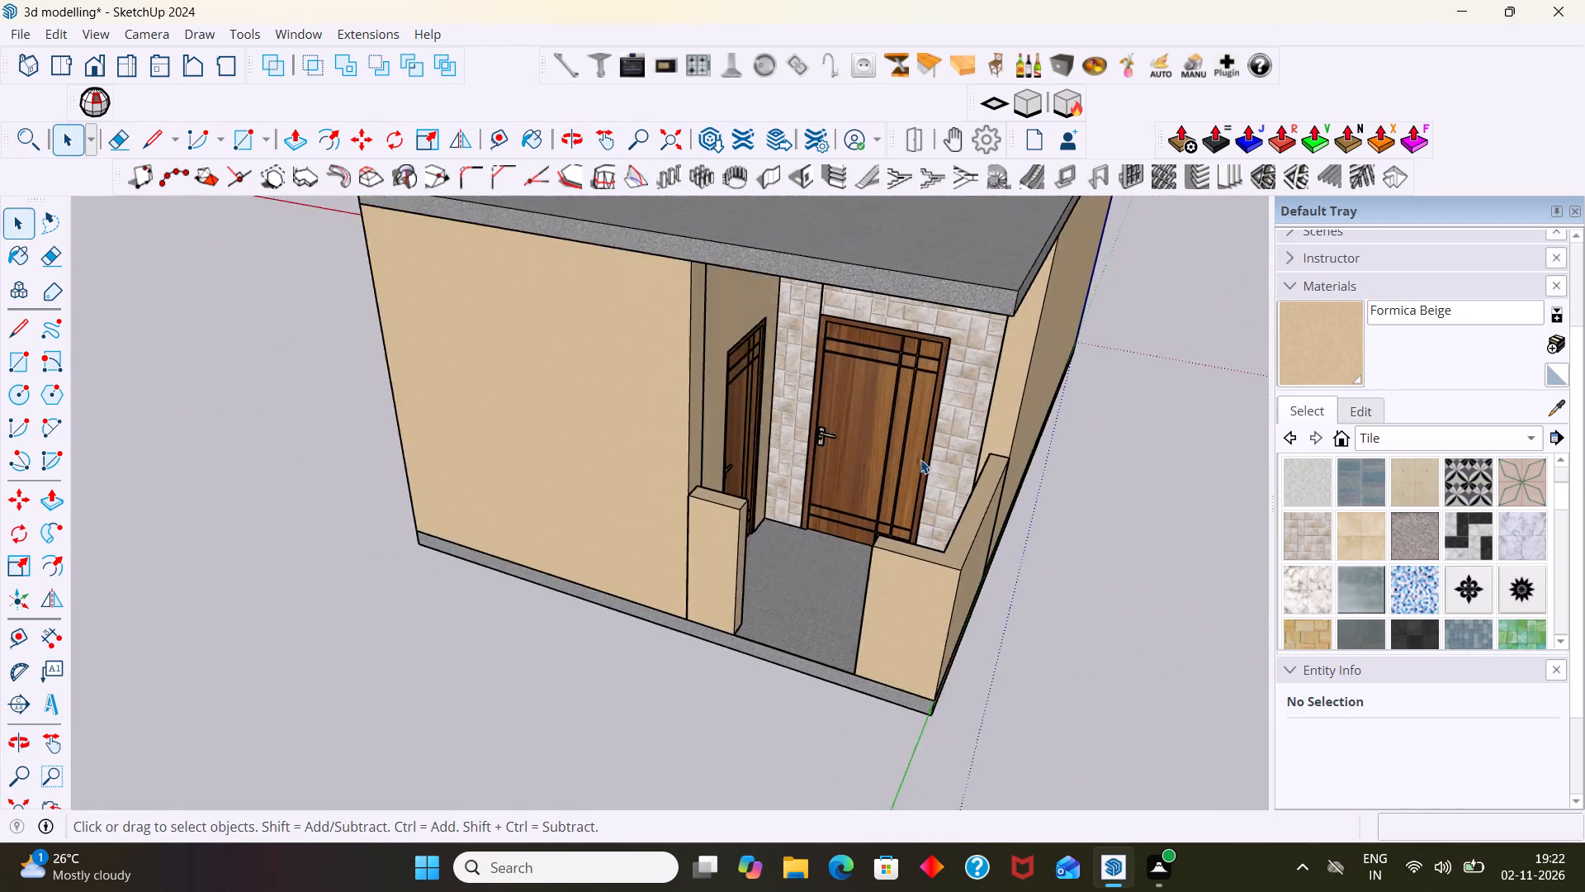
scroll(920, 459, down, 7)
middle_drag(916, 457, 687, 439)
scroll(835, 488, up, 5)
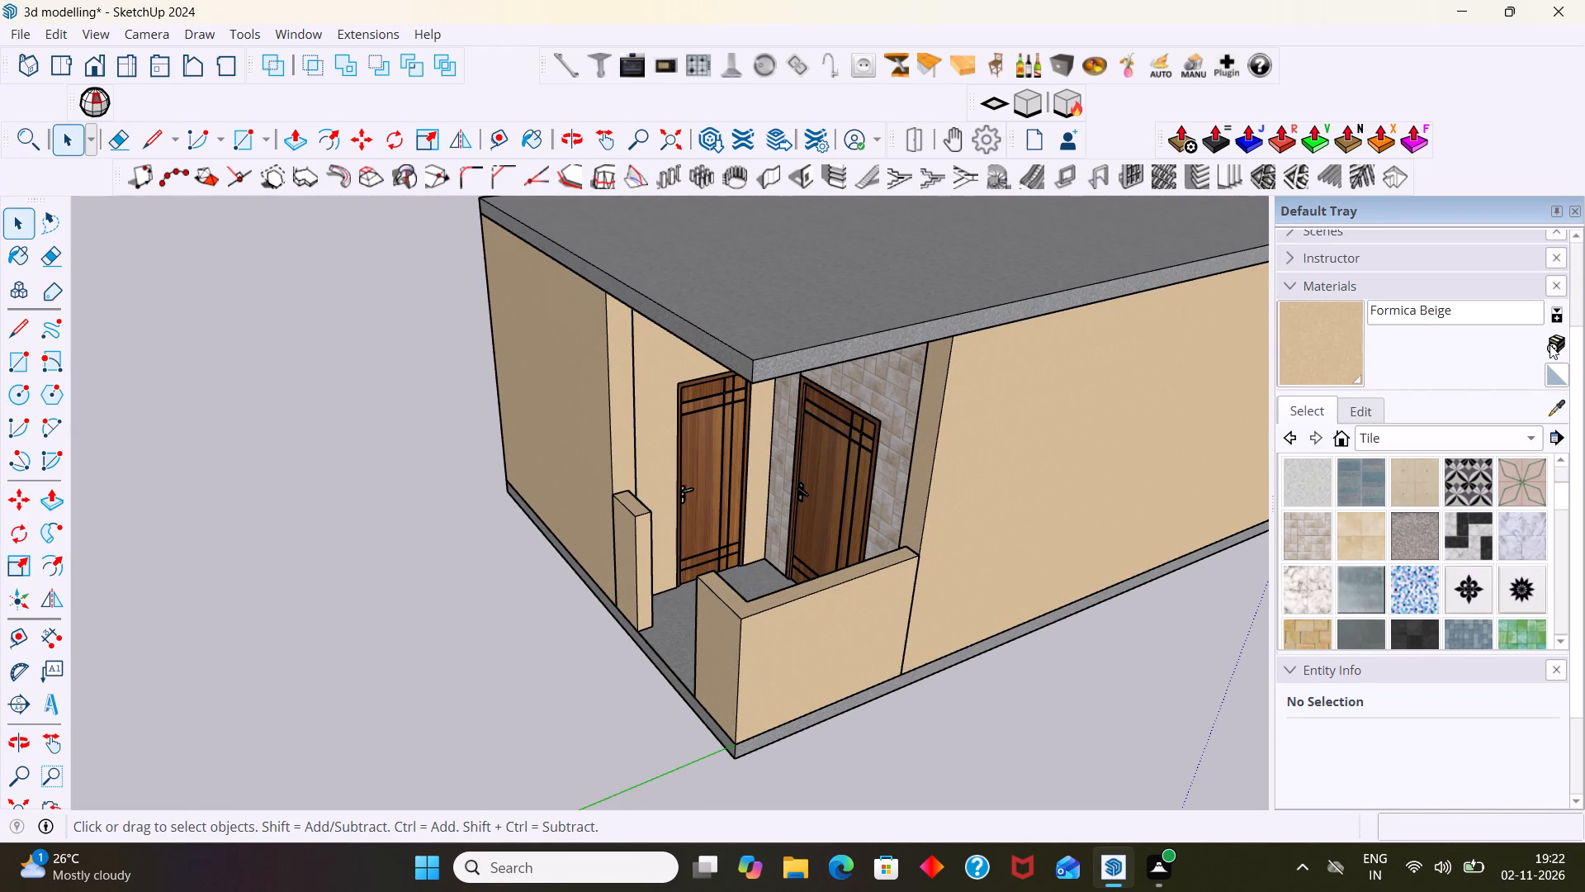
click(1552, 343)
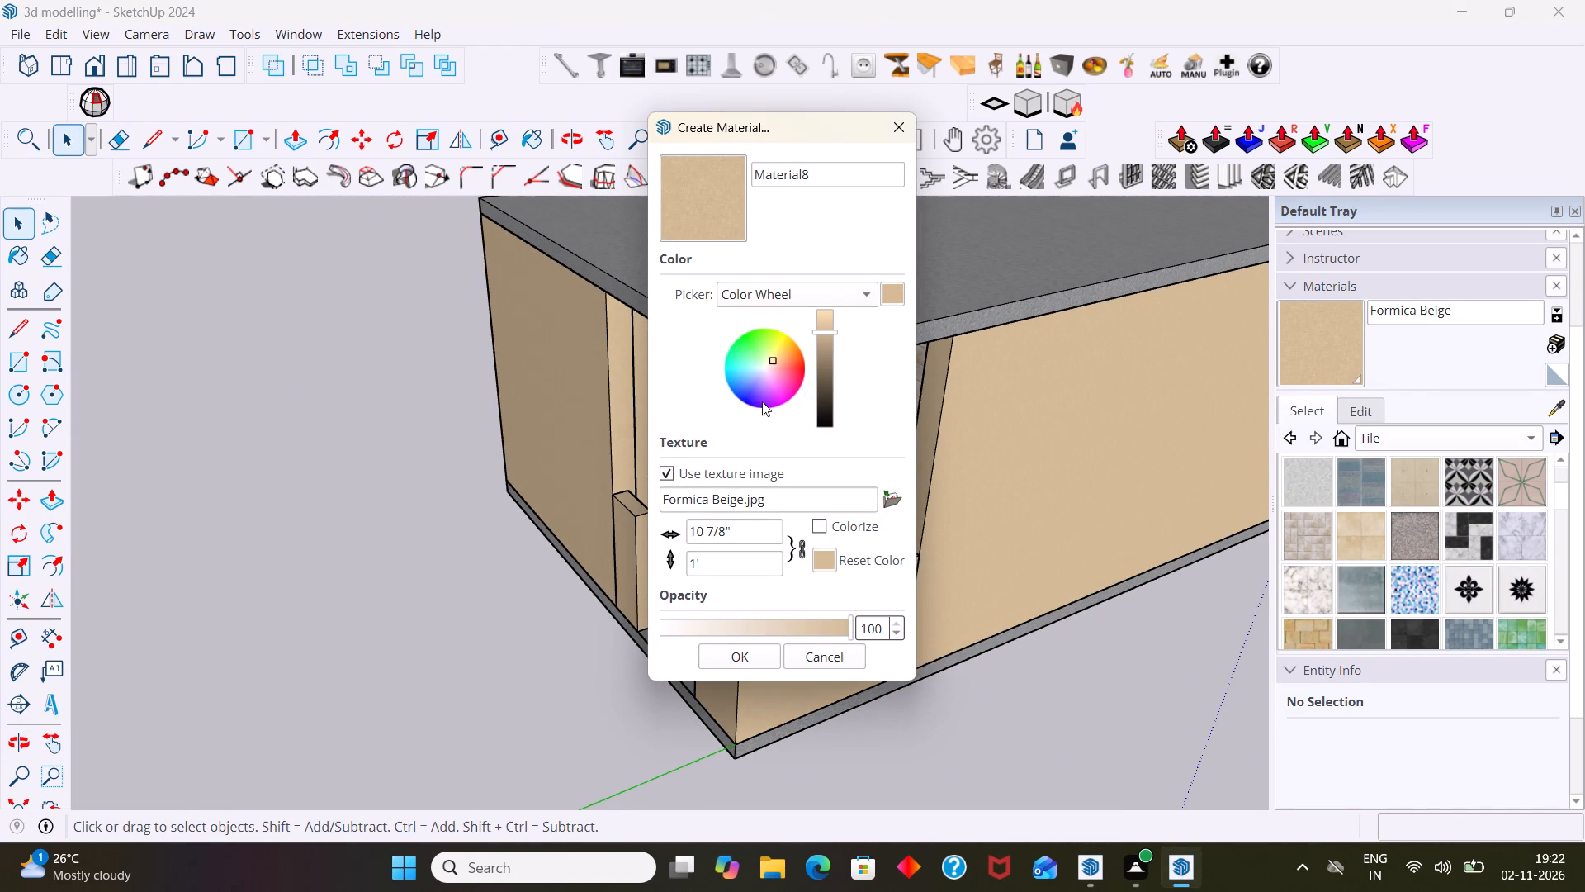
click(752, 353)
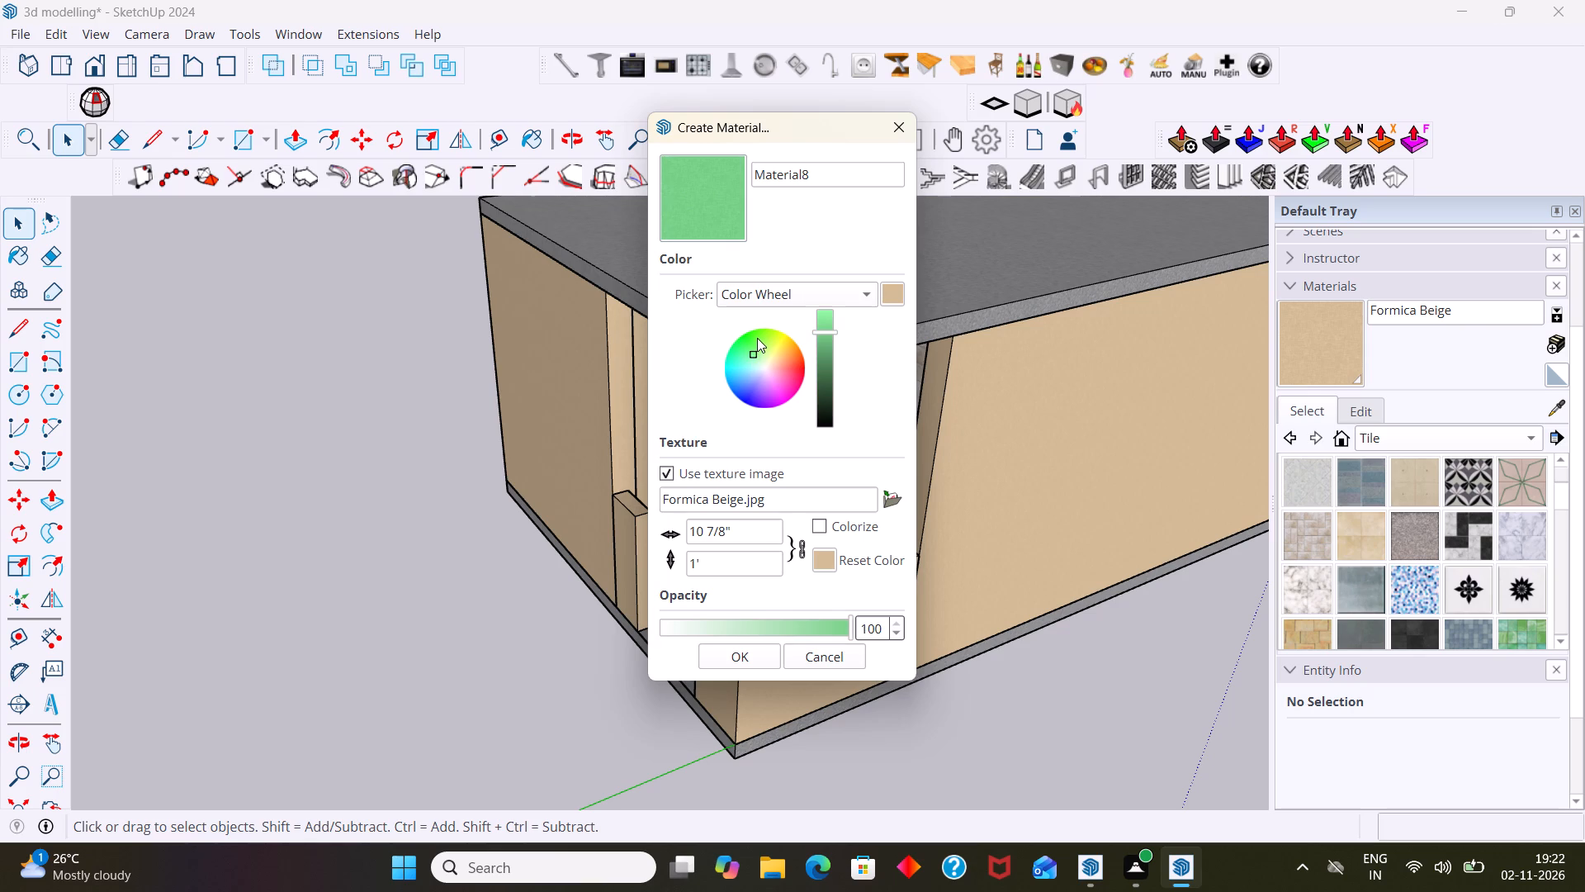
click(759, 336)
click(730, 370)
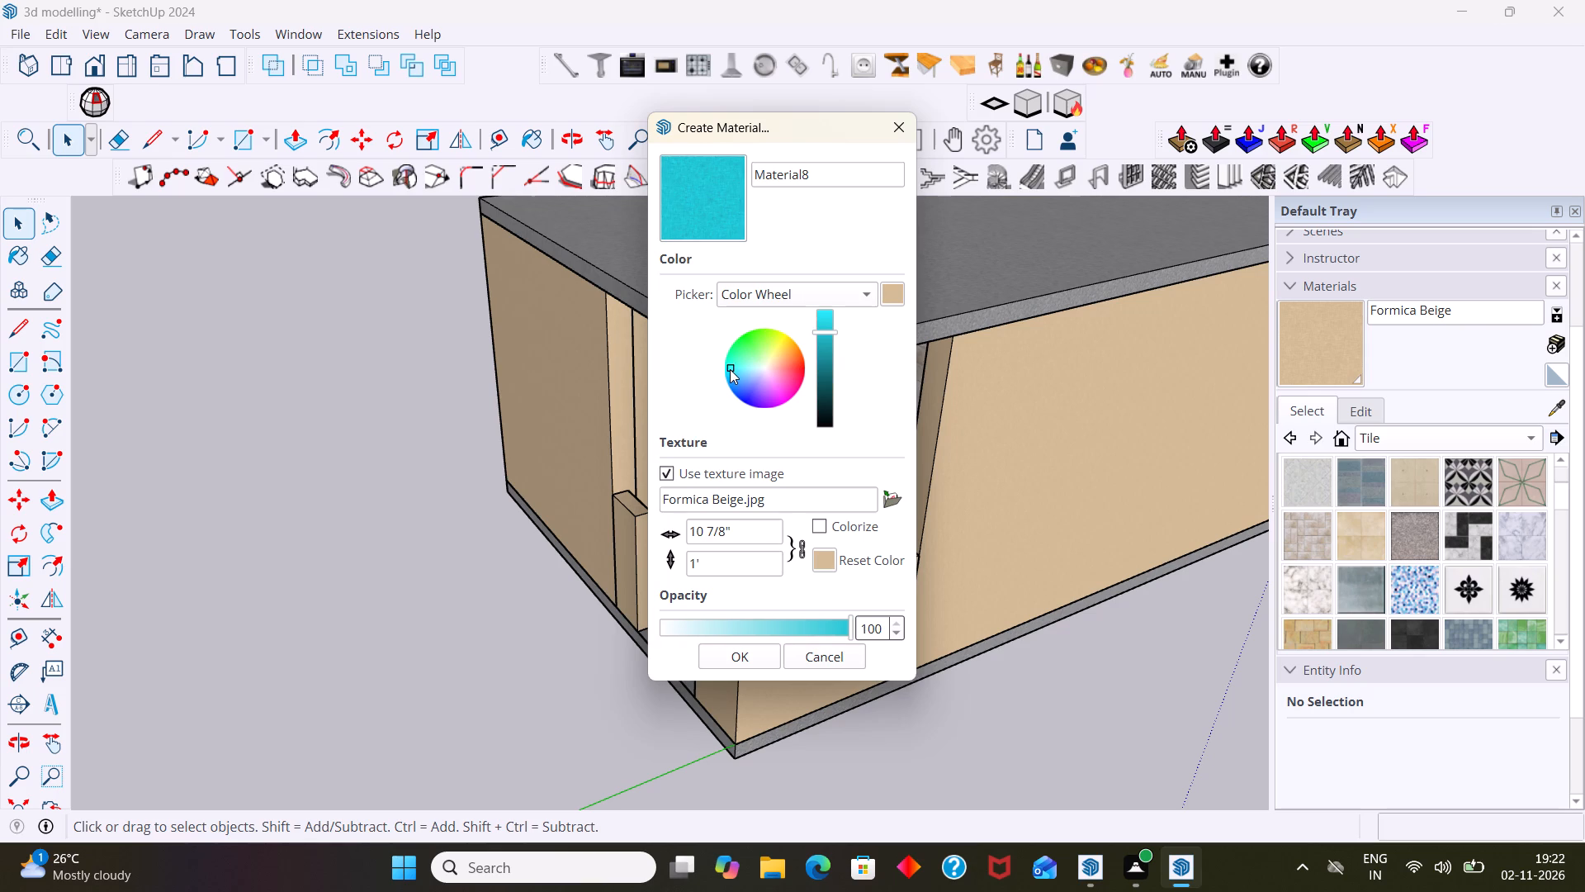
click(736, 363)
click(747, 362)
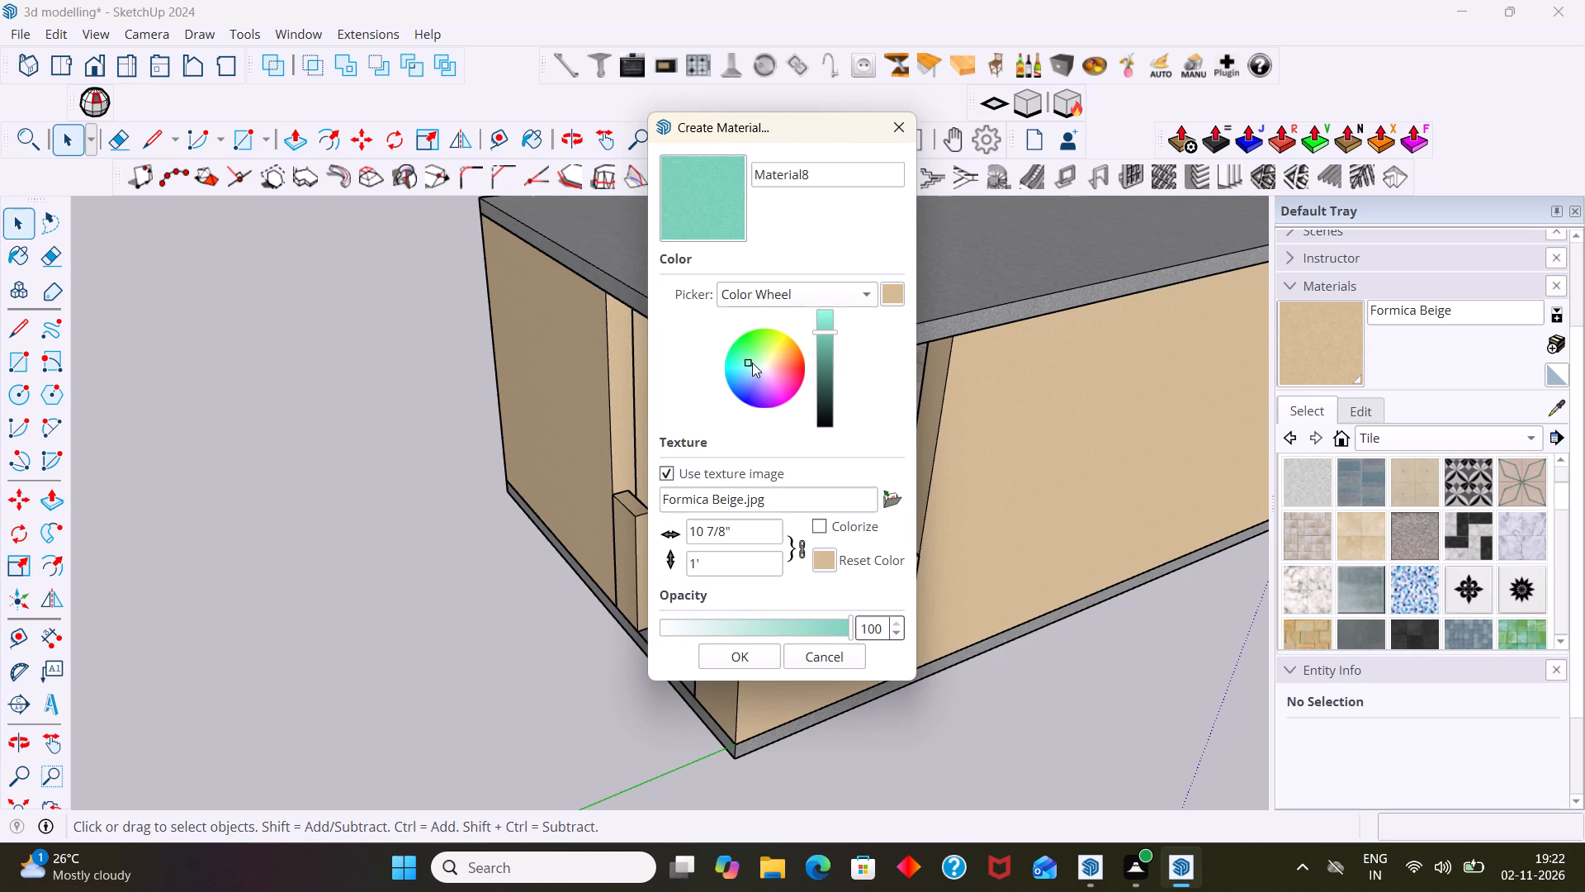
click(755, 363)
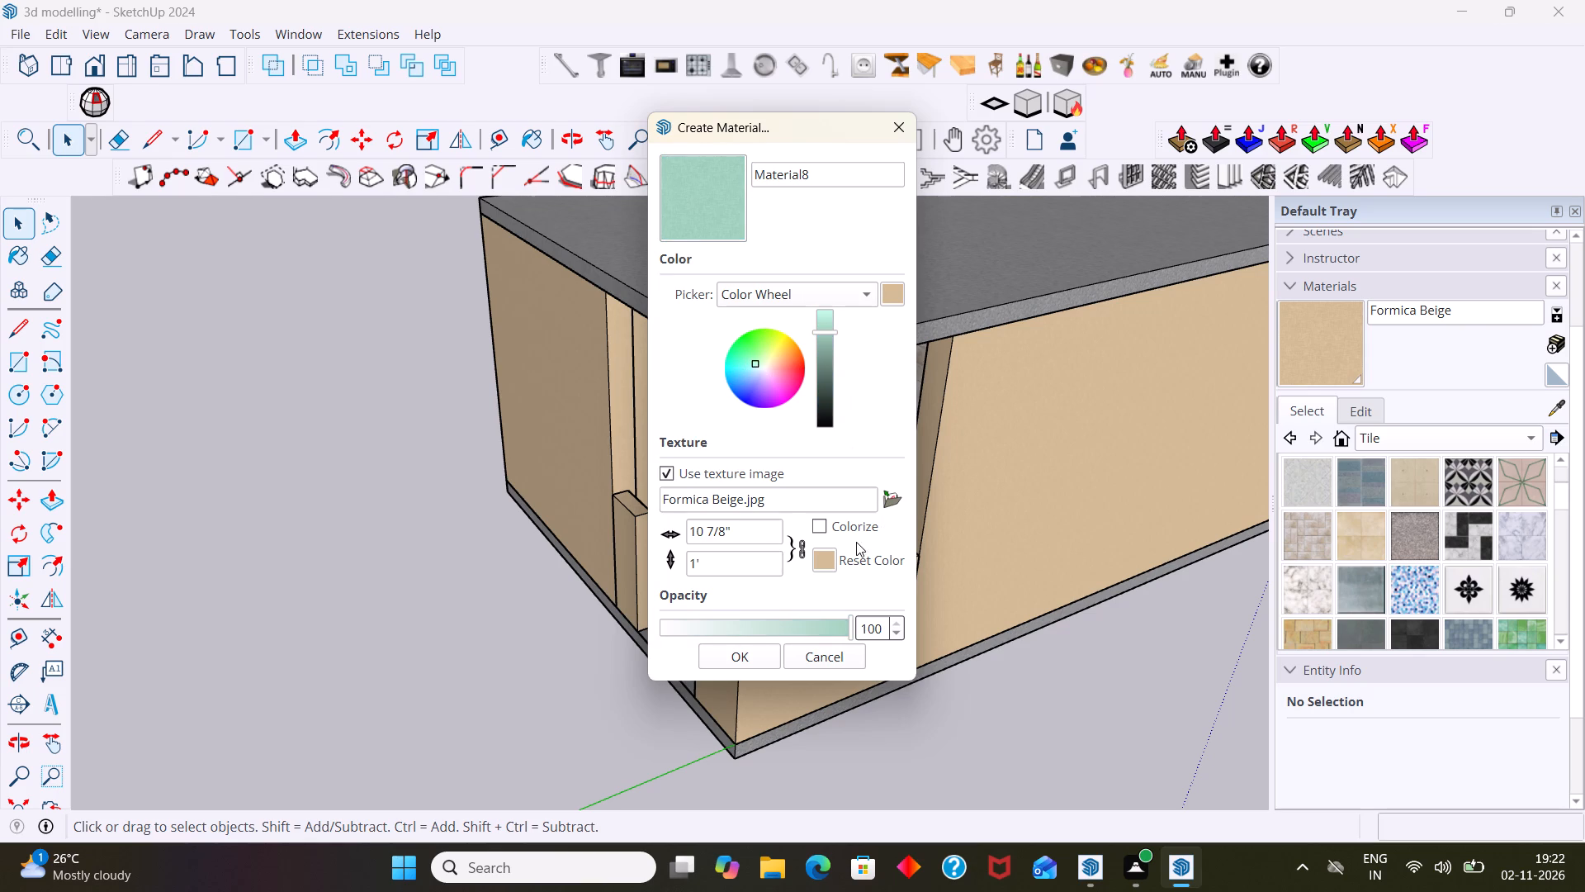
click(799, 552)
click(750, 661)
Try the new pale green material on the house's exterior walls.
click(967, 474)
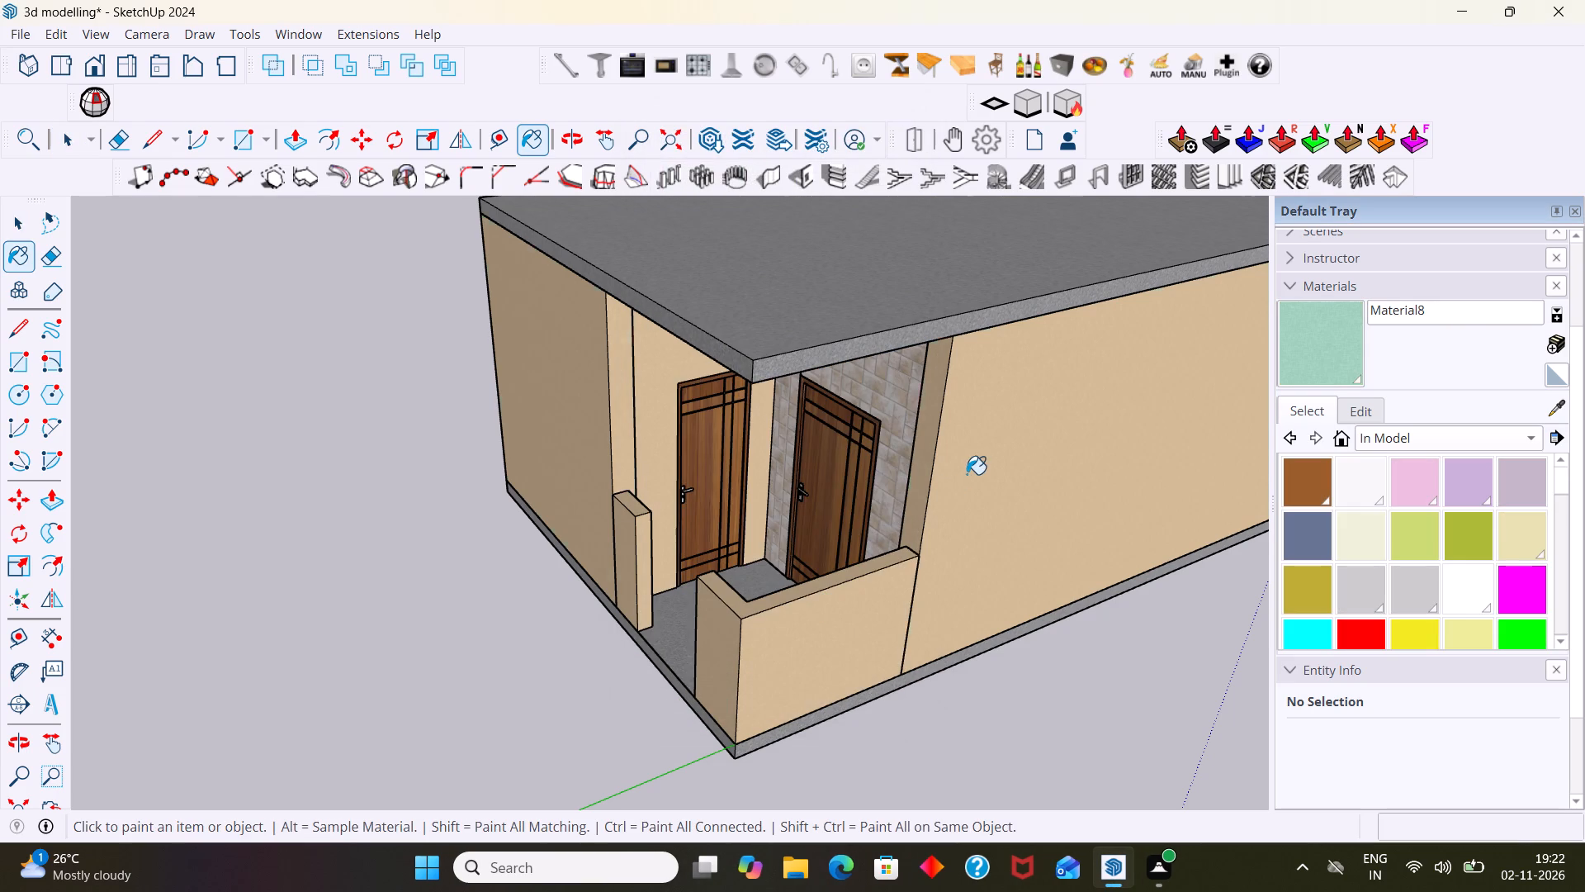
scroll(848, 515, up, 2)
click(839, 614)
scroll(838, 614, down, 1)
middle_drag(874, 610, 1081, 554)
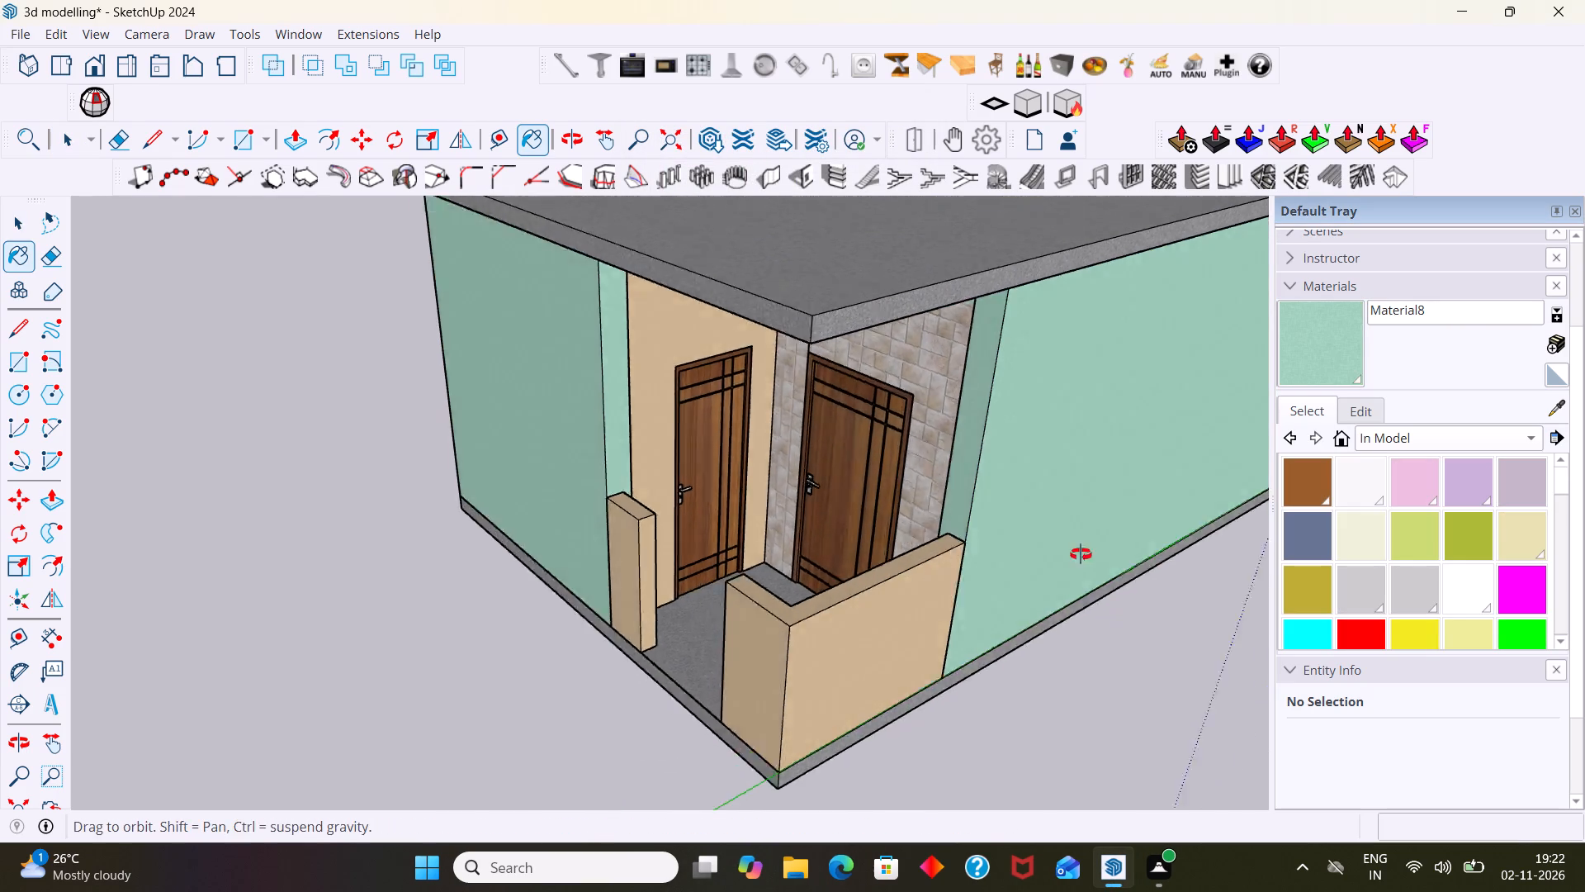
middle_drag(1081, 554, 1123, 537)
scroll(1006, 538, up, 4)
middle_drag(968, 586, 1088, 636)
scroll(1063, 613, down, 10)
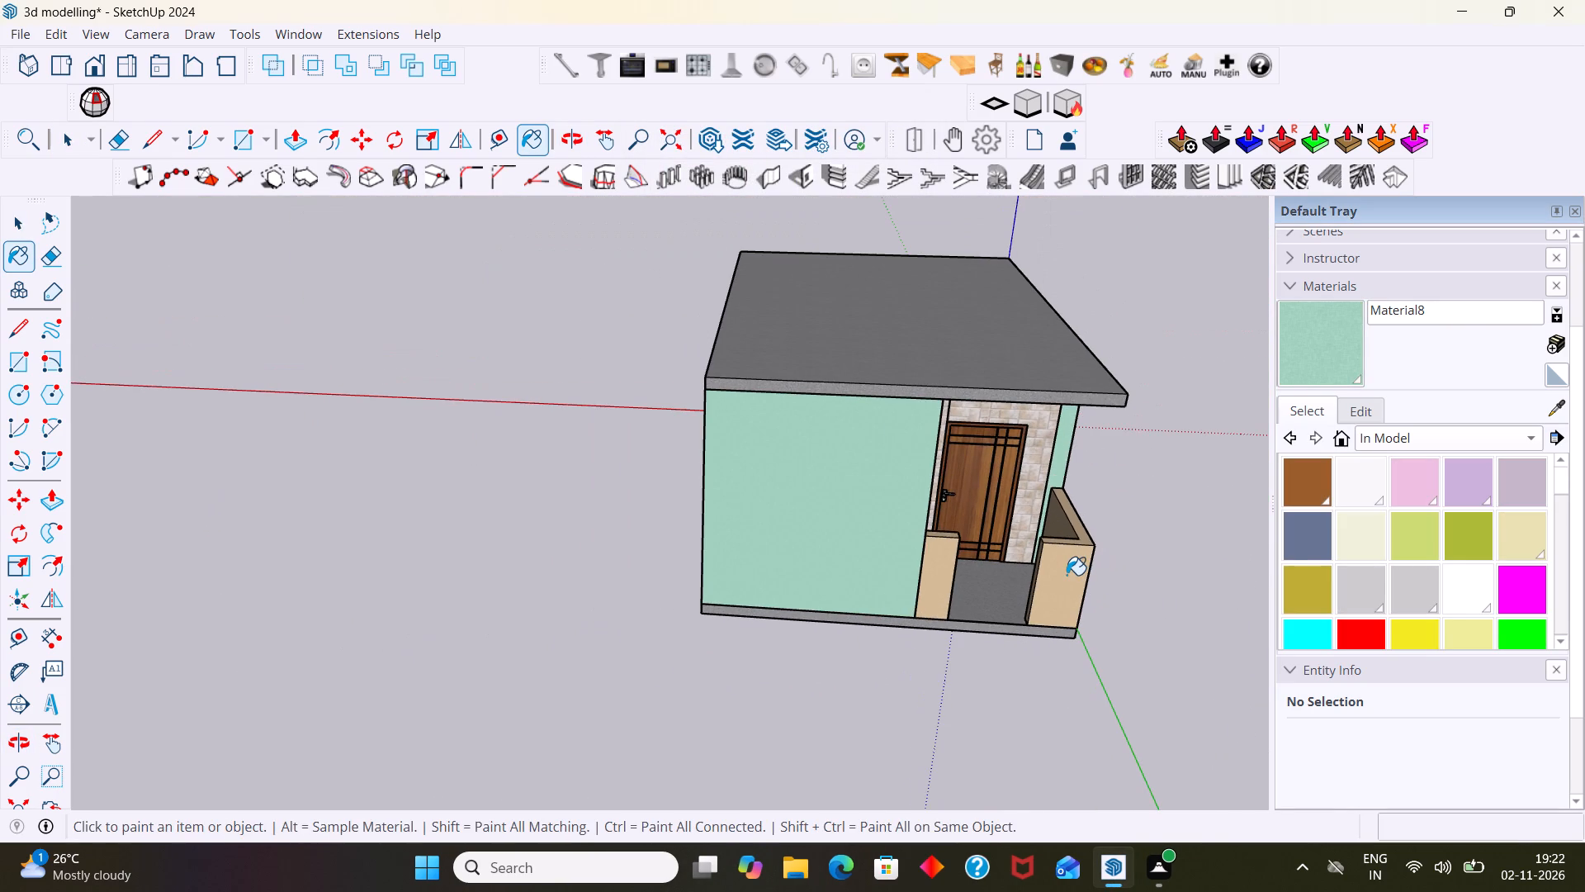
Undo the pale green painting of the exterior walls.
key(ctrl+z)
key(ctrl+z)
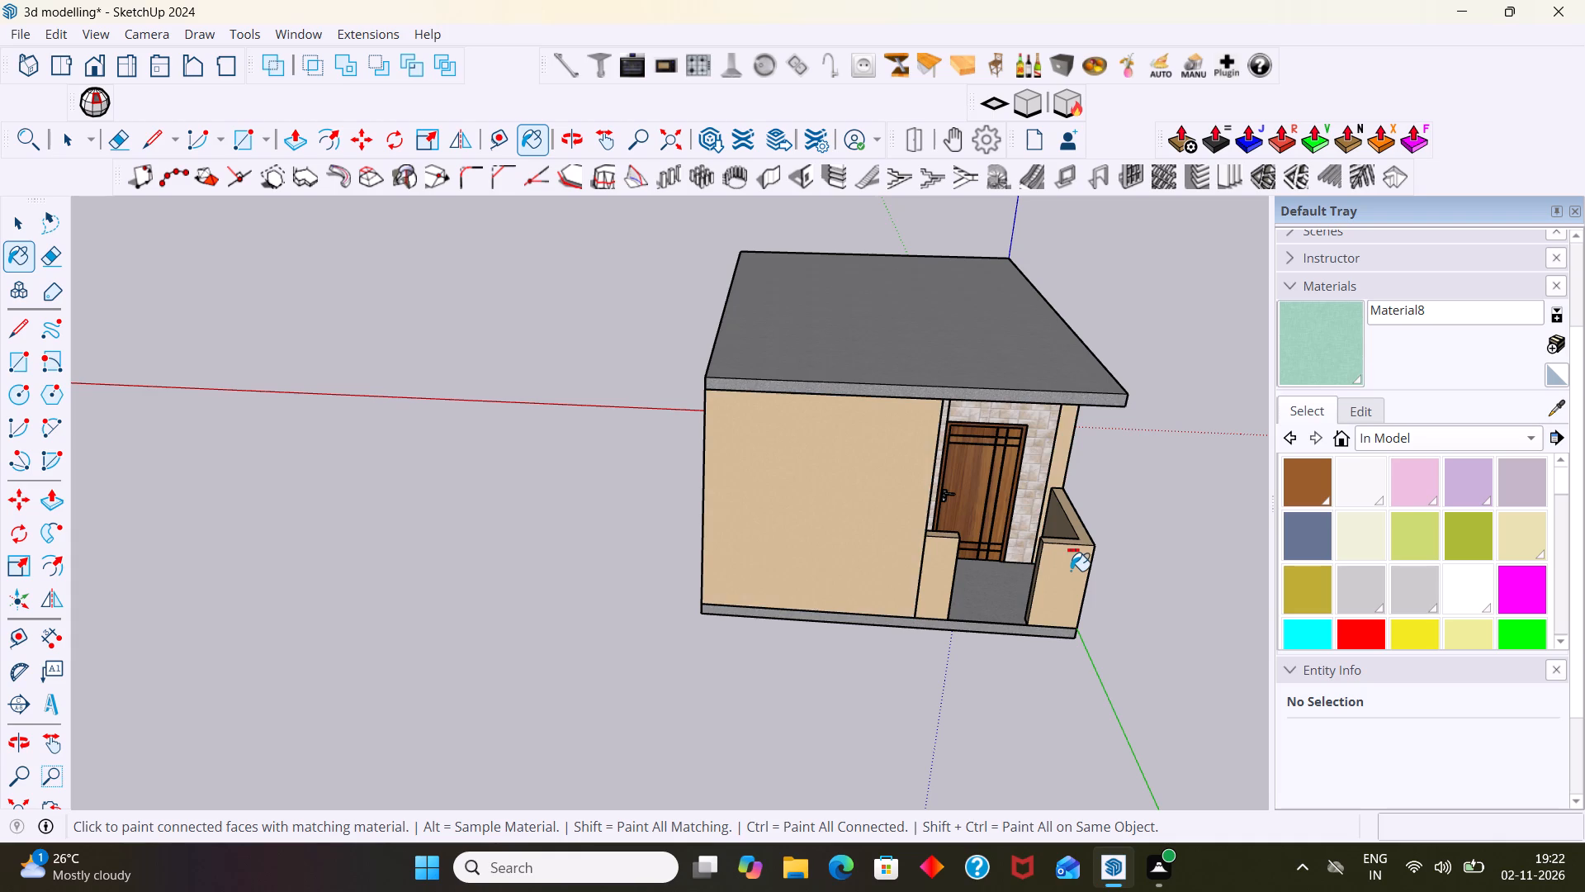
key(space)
Examine the house's exterior and porch from the front, the corner and the long side wall.
scroll(1042, 555, up, 7)
scroll(995, 540, down, 4)
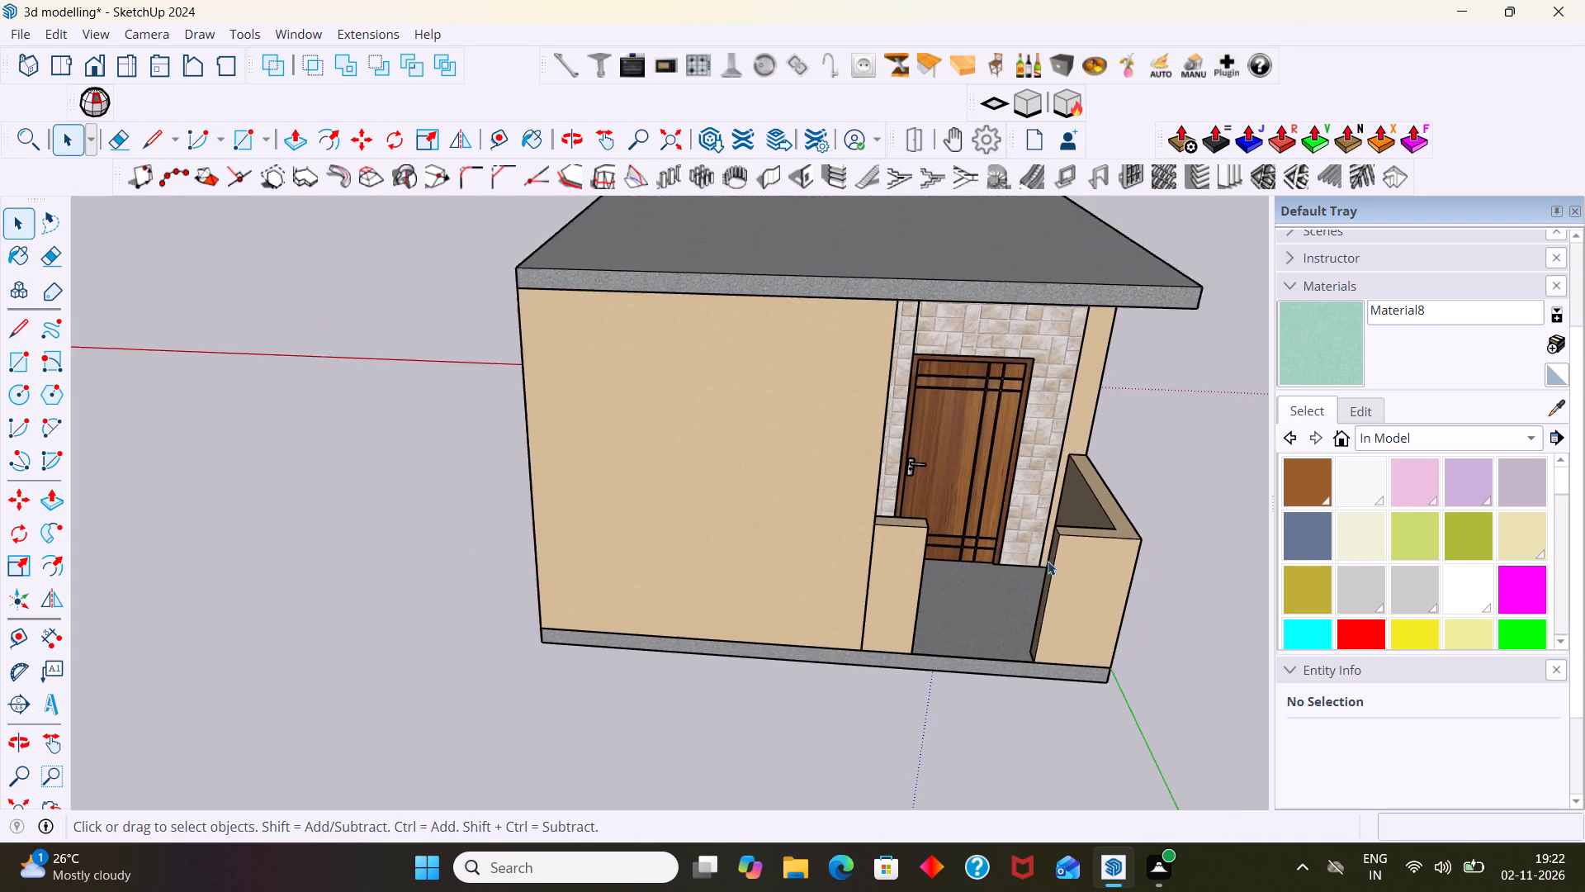
scroll(1048, 561, down, 6)
middle_drag(1038, 562, 766, 538)
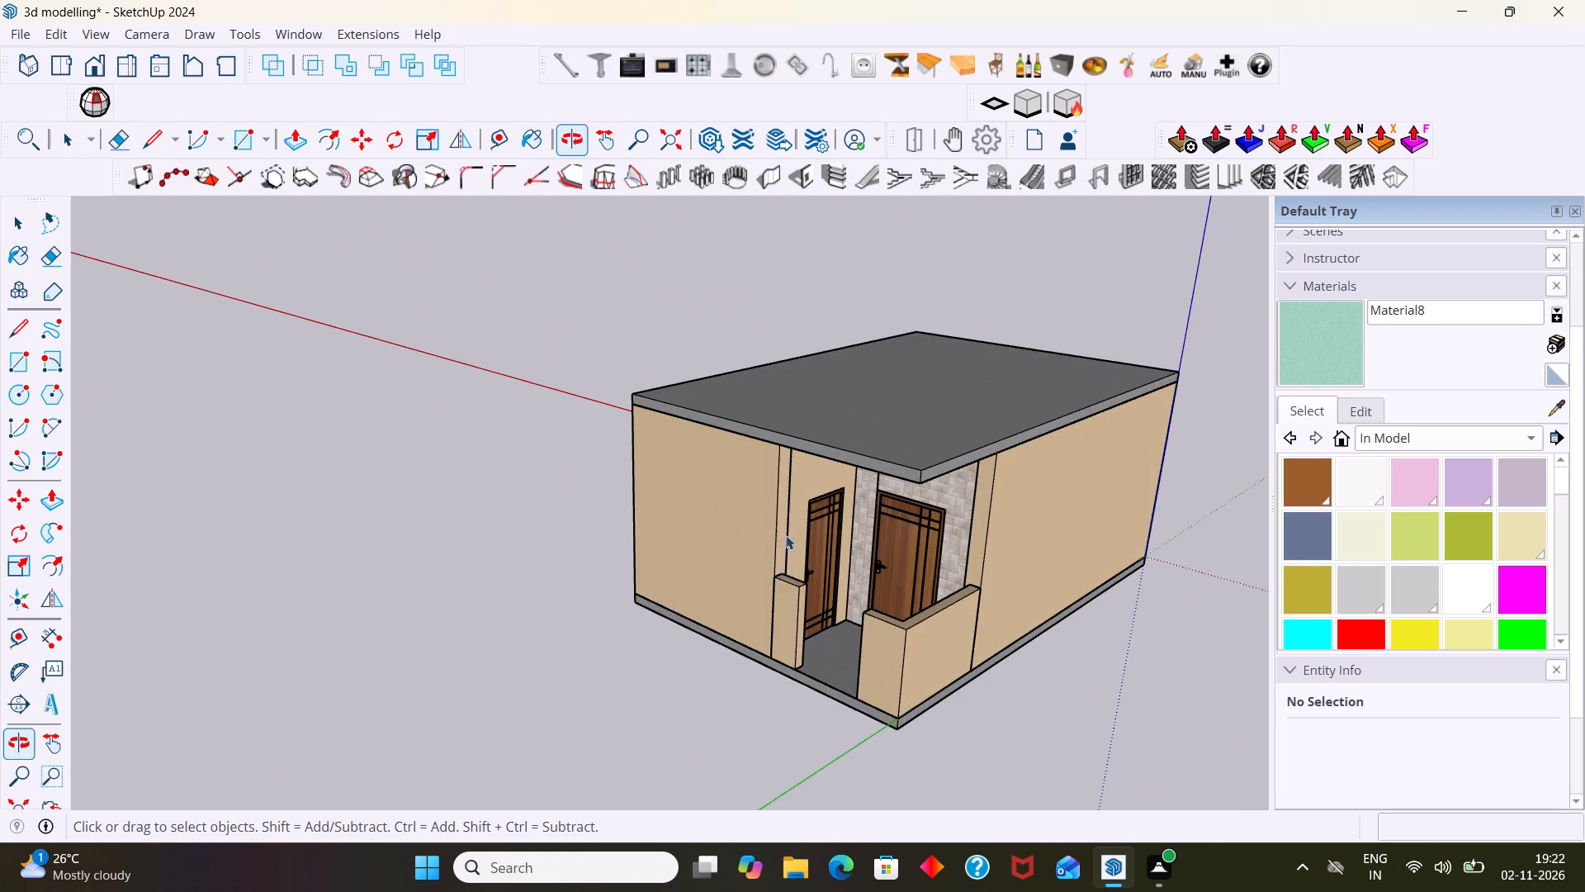
scroll(808, 522, up, 8)
shift+middle_drag(944, 501, 728, 490)
scroll(850, 495, down, 2)
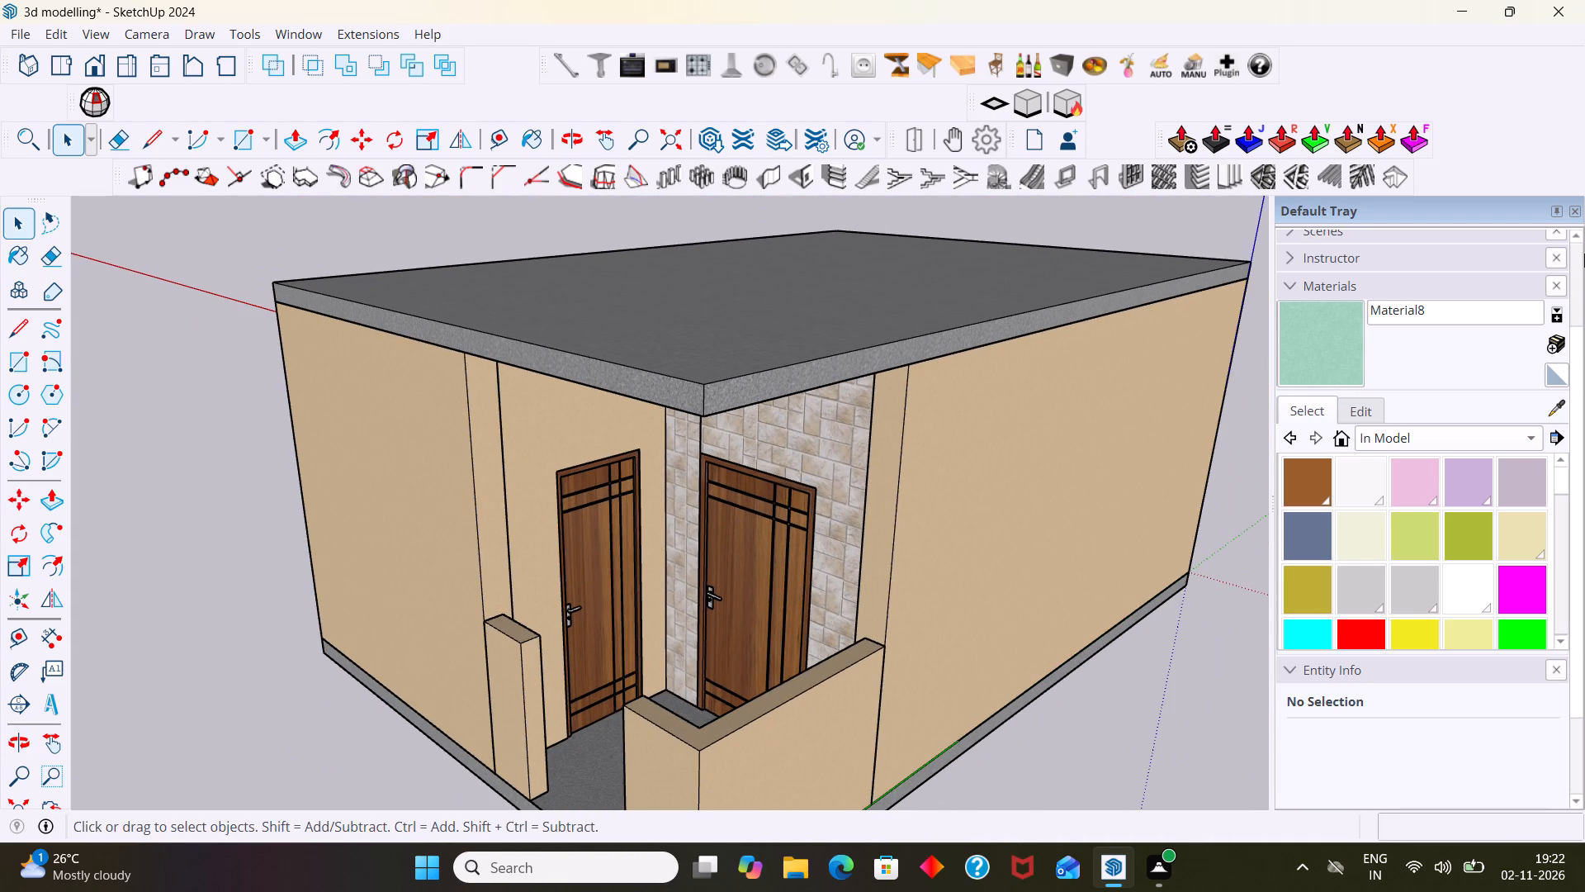
scroll(849, 653, down, 6)
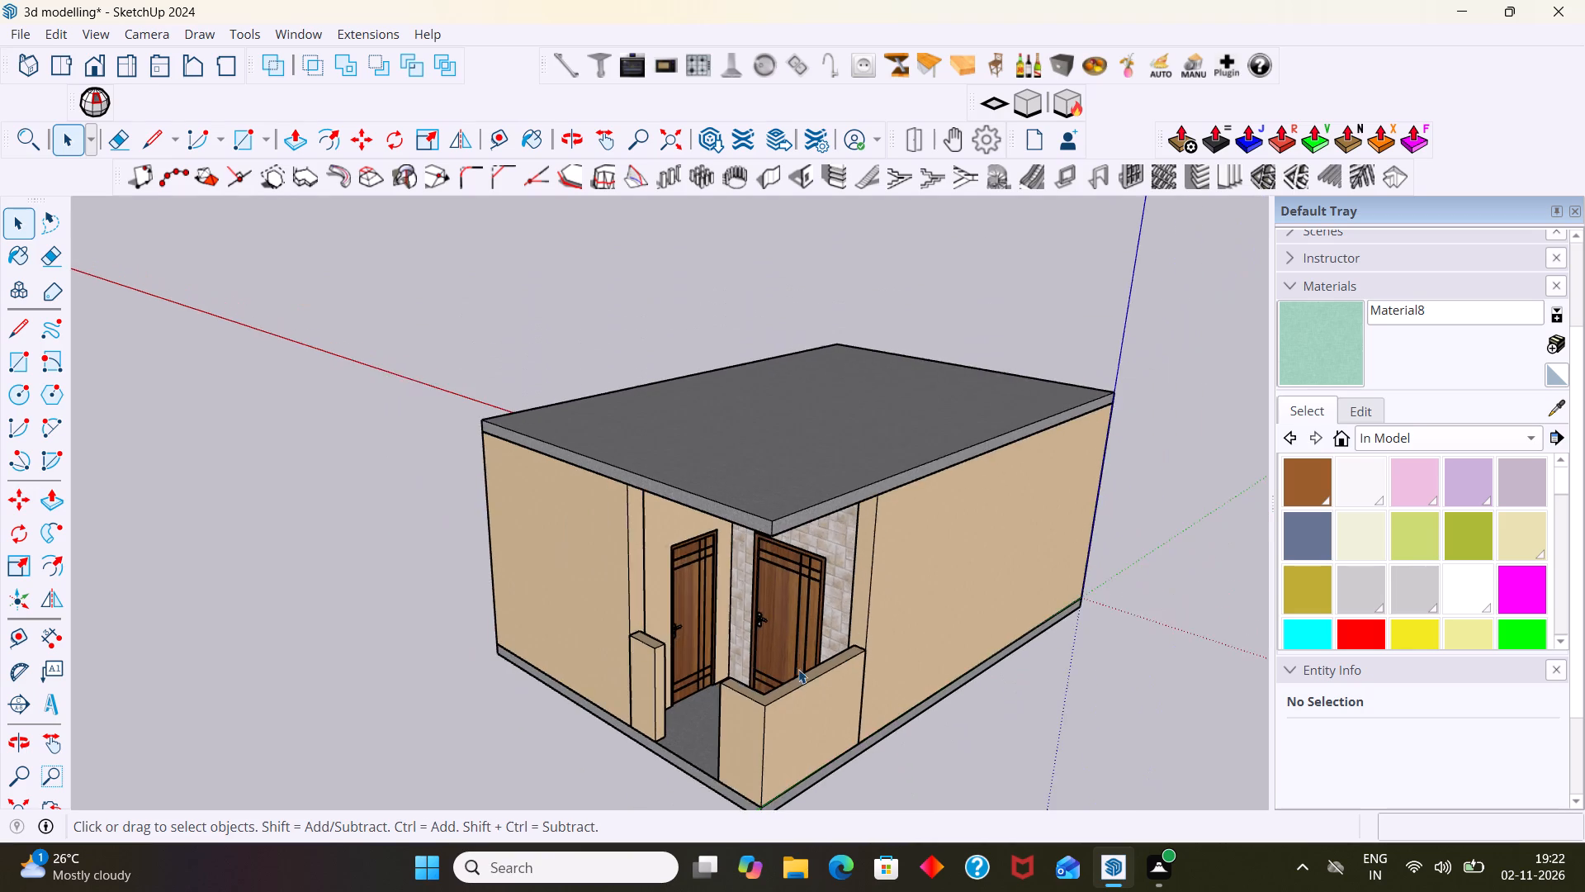
middle_drag(837, 676, 1088, 624)
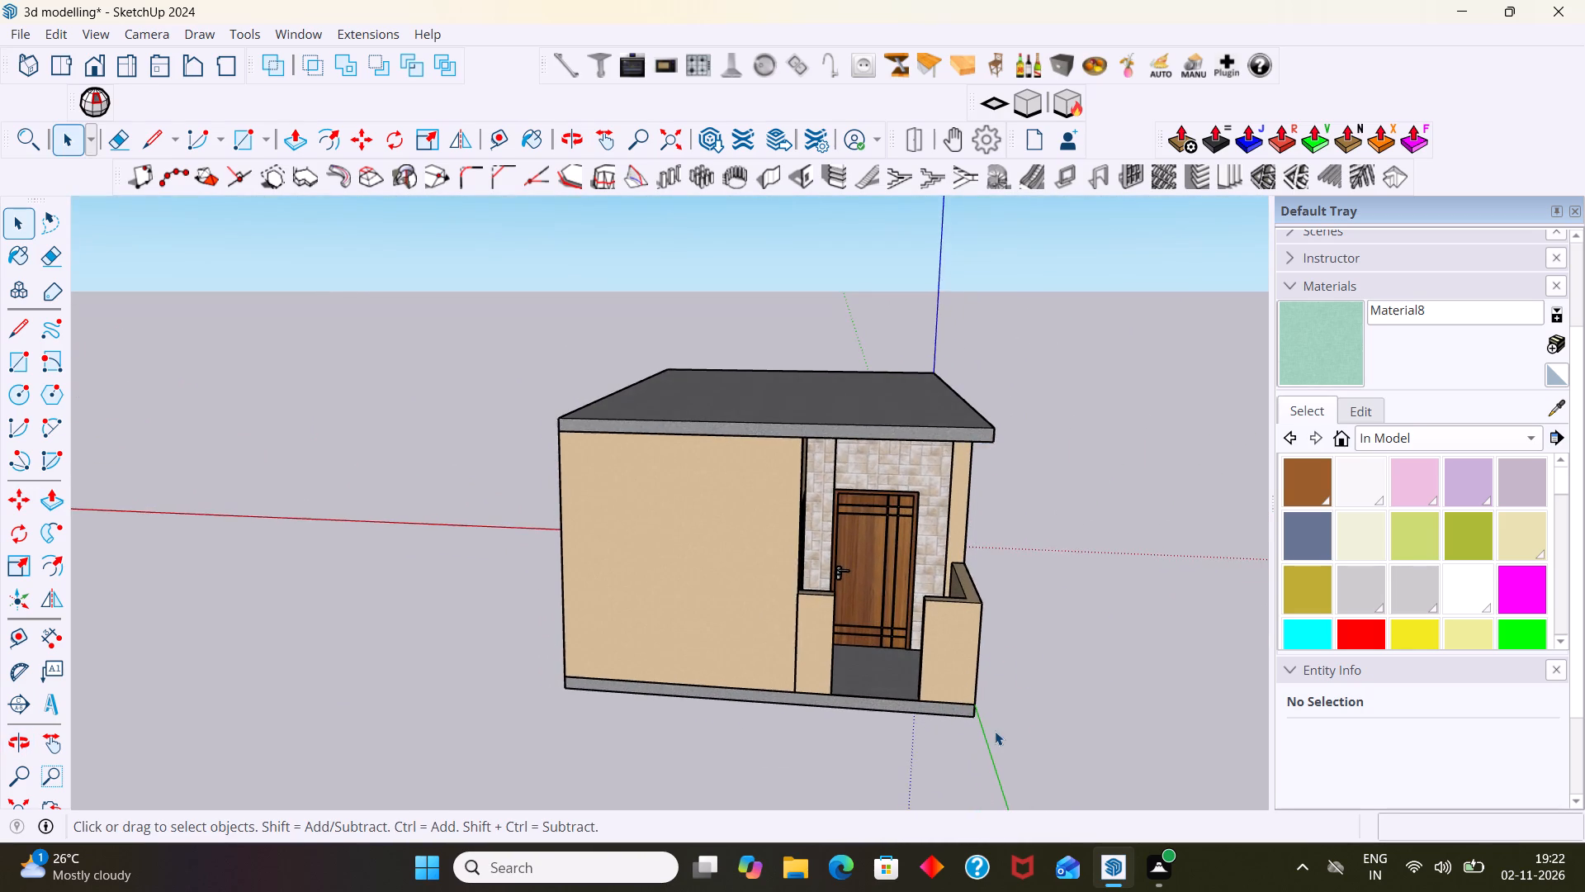
scroll(995, 731, down, 2)
middle_drag(982, 724, 576, 738)
scroll(587, 653, up, 5)
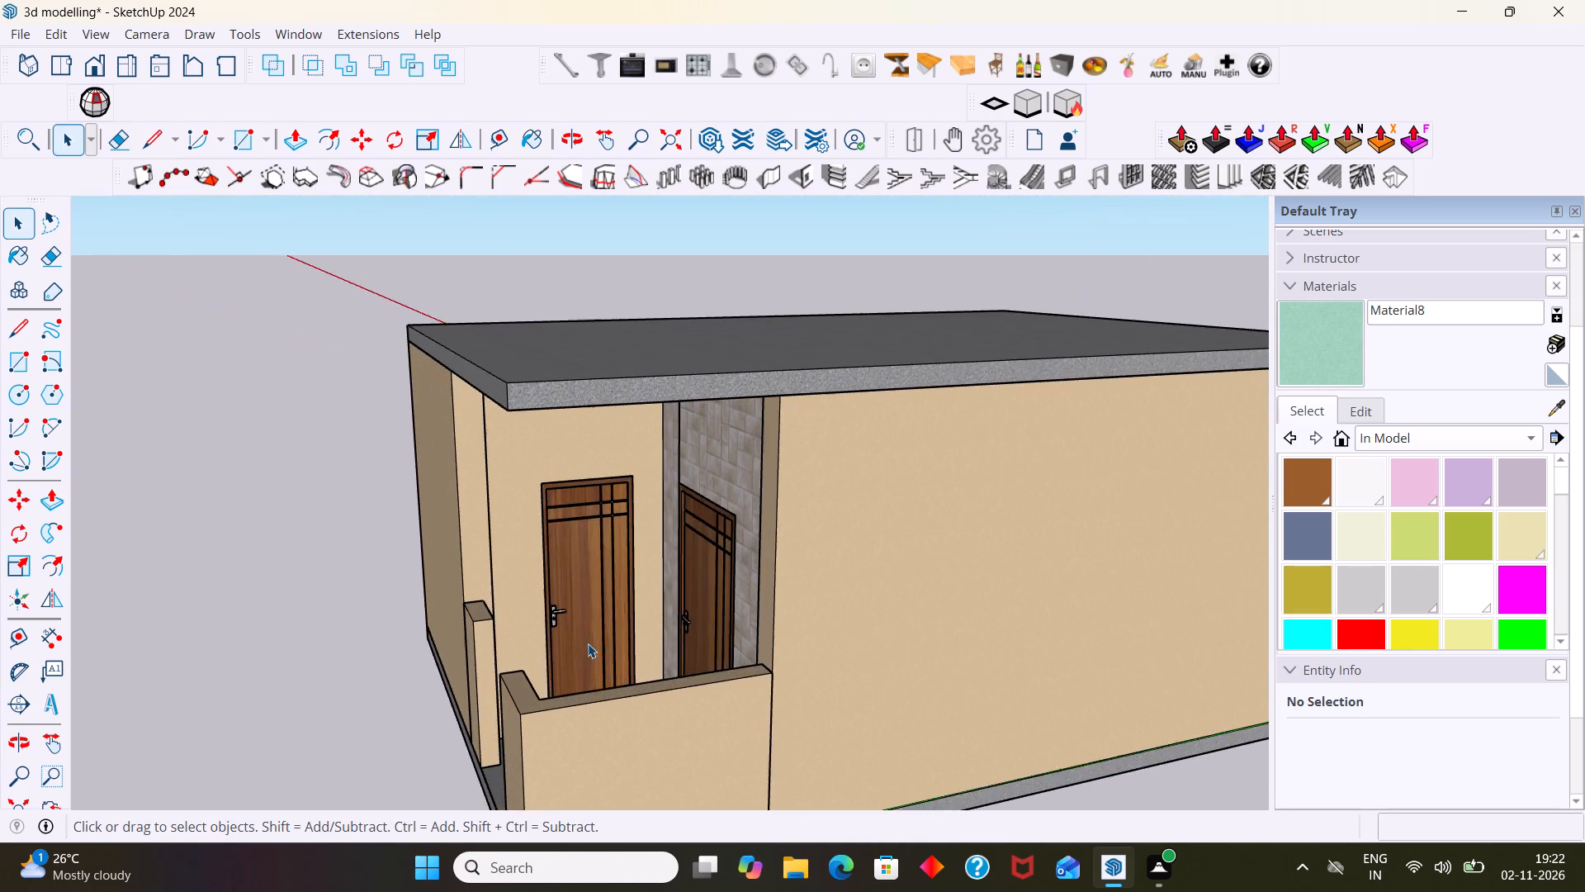
shift+middle_drag(592, 624, 578, 557)
middle_drag(599, 587, 659, 786)
scroll(614, 728, up, 3)
middle_drag(596, 714, 690, 586)
scroll(550, 581, up, 3)
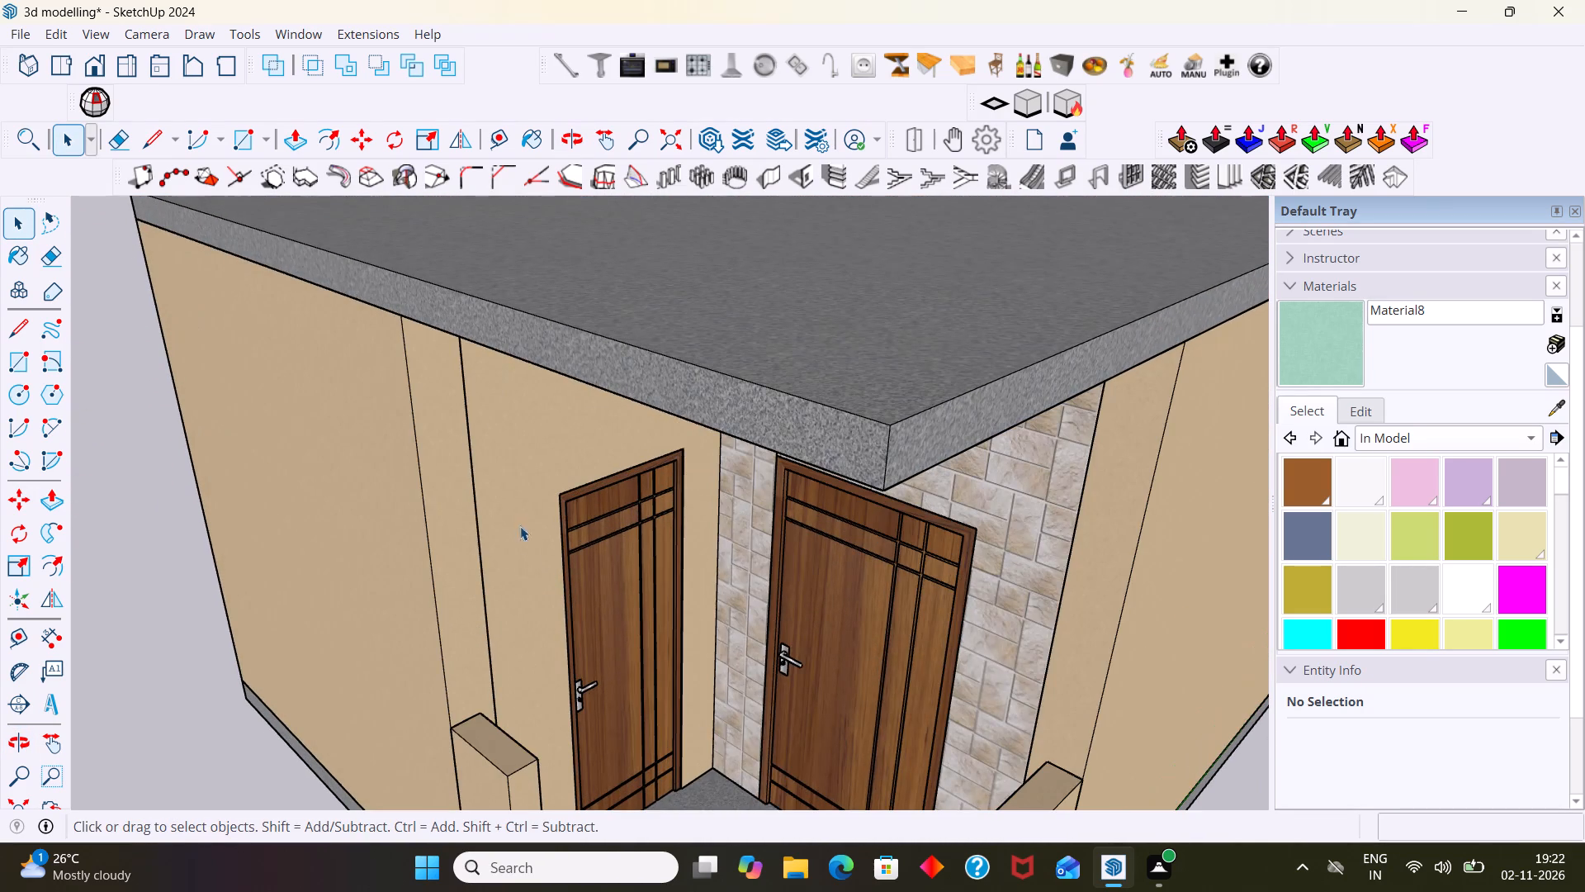
Hide the grey roof slab of the house.
scroll(533, 488, up, 1)
scroll(532, 486, down, 5)
click(627, 364)
right_click(617, 372)
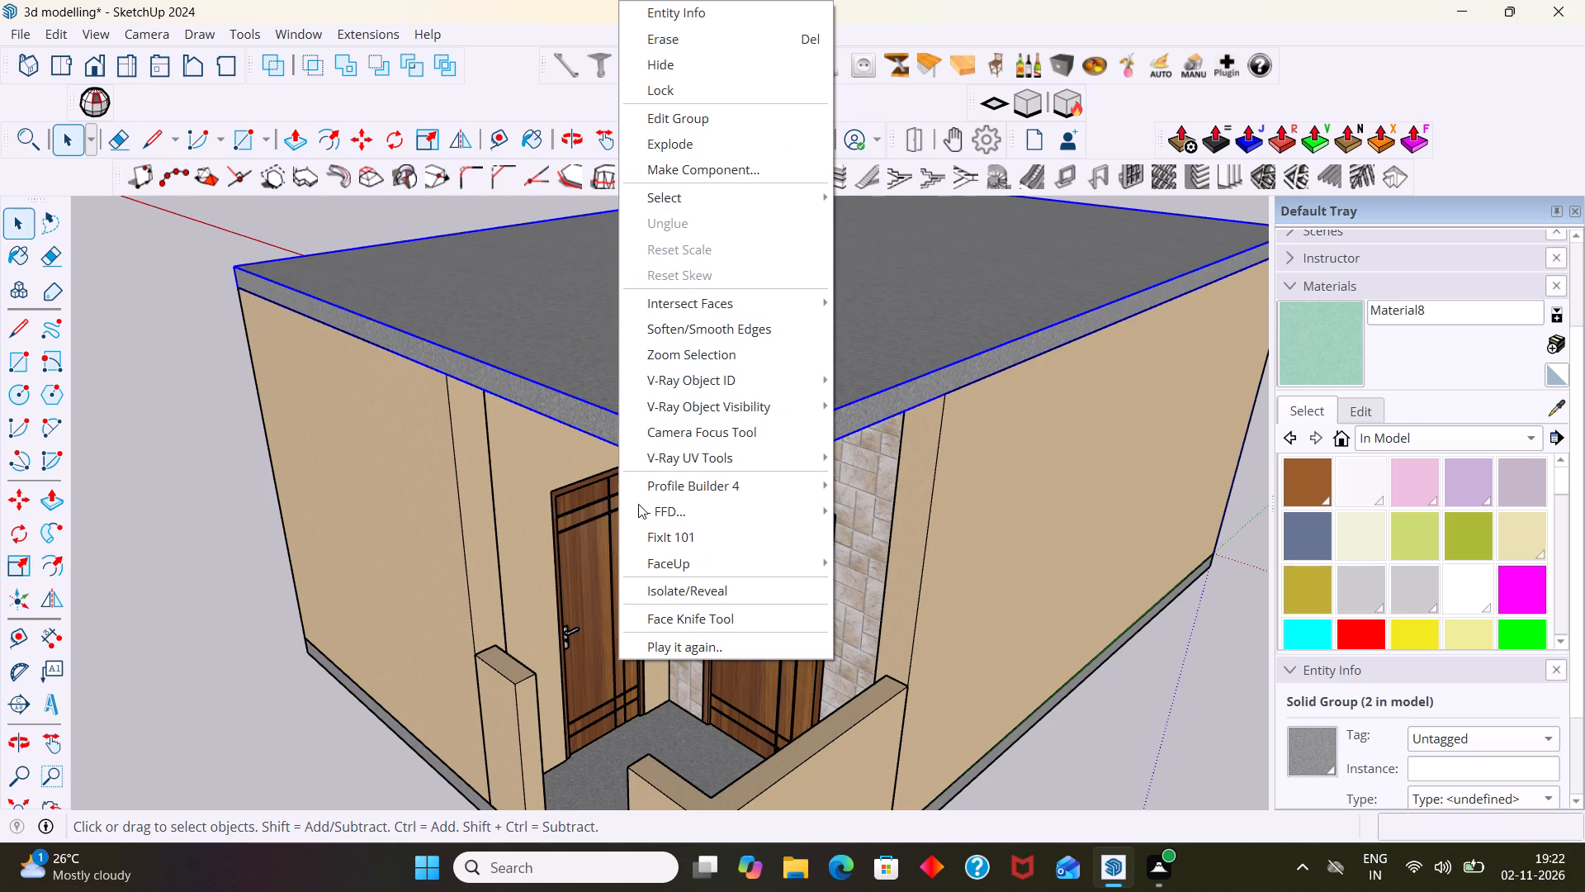
click(697, 58)
scroll(665, 278, down, 6)
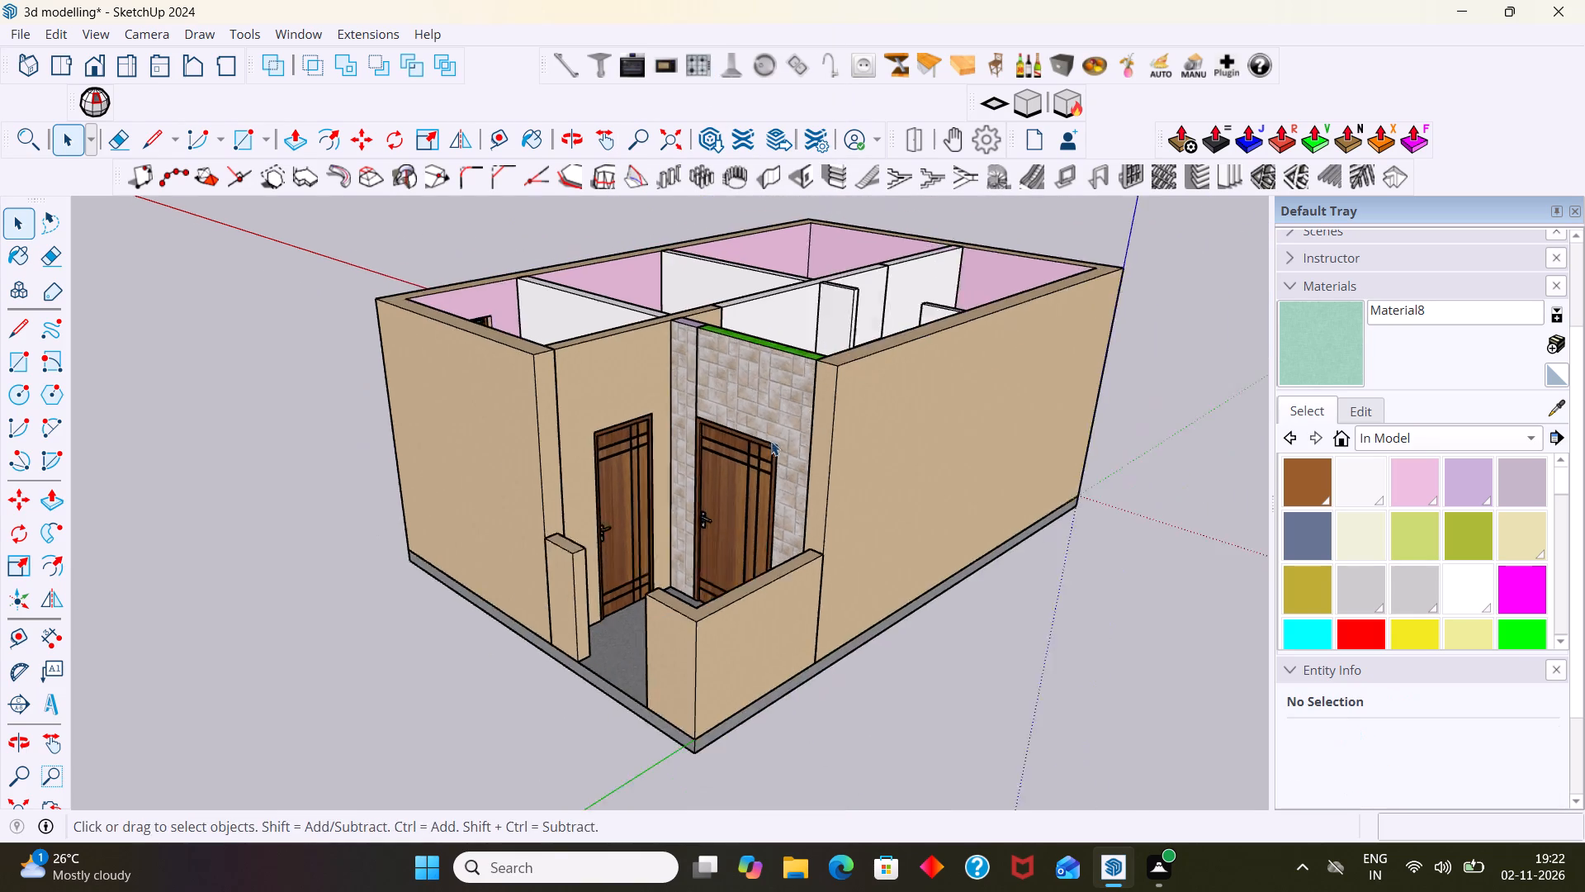
Examine the furnished interior of the roofless house from above, including the dining, living, kitchen, bedroom and bathroom areas.
middle_drag(769, 497, 794, 758)
scroll(873, 591, up, 7)
middle_drag(758, 545, 553, 552)
scroll(649, 540, up, 1)
scroll(649, 540, down, 1)
middle_drag(646, 552, 602, 622)
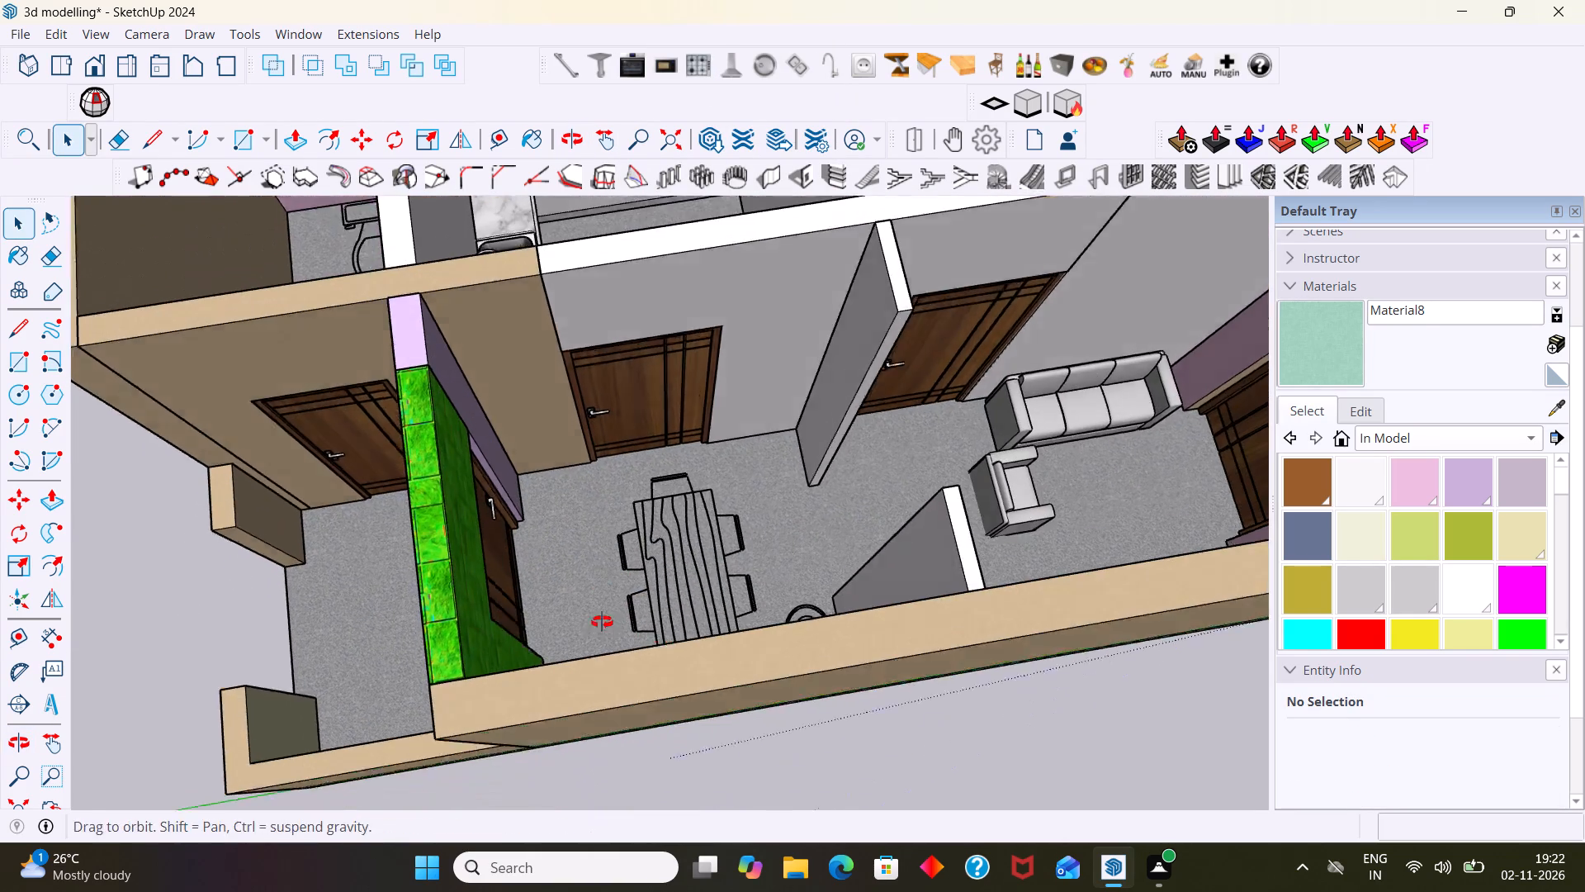
middle_drag(602, 622, 602, 624)
scroll(607, 607, down, 5)
middle_drag(609, 610, 627, 686)
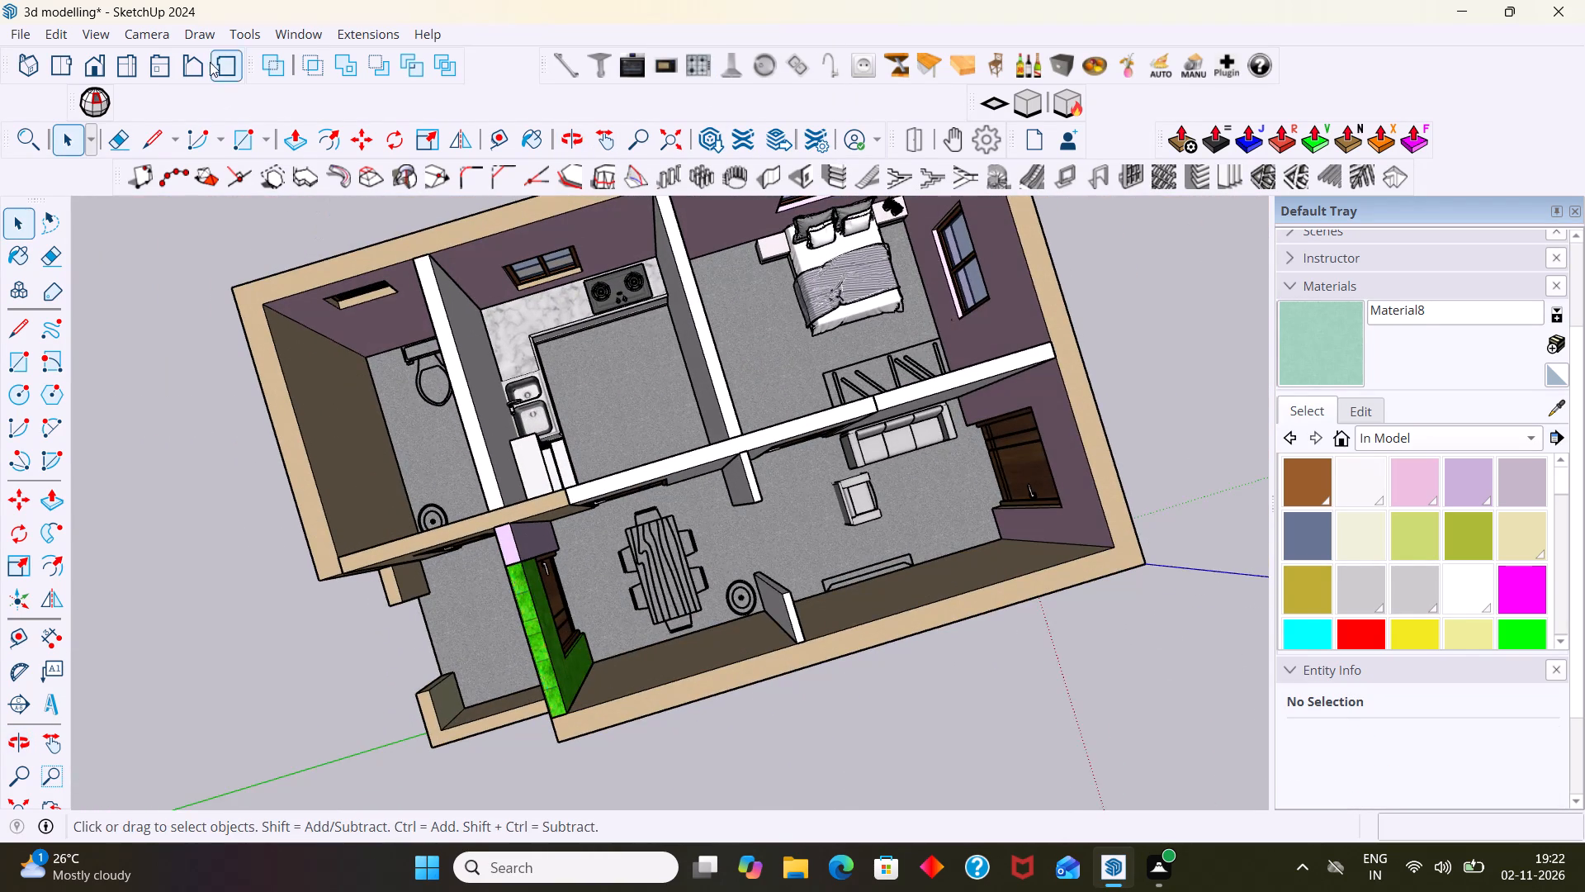
Look up single gate models in the 3D Warehouse and close it without taking one.
click(319, 32)
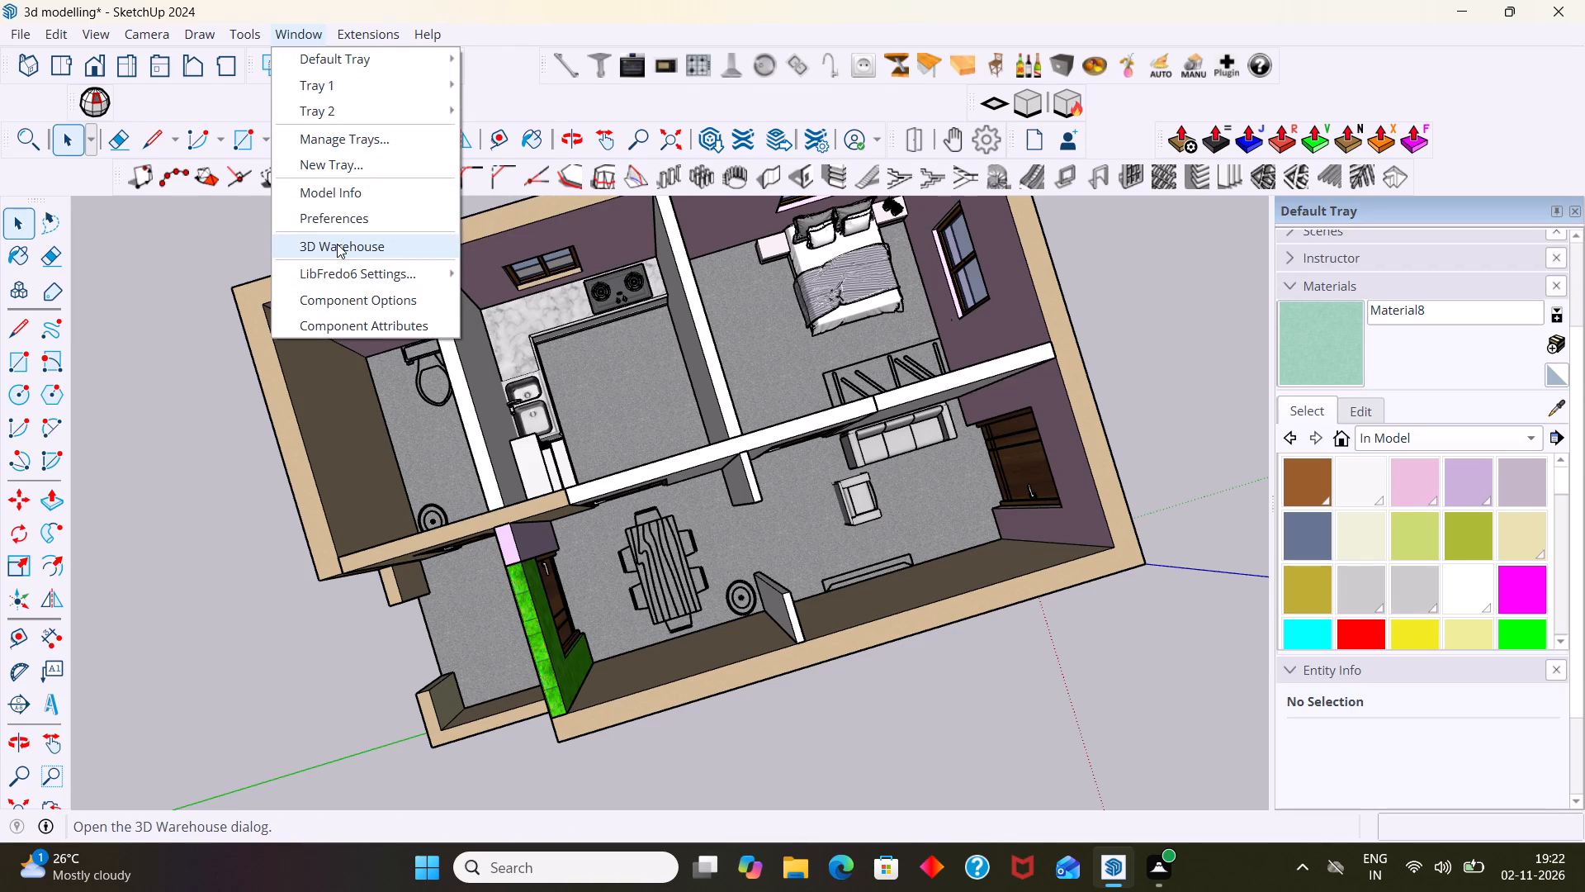
click(337, 244)
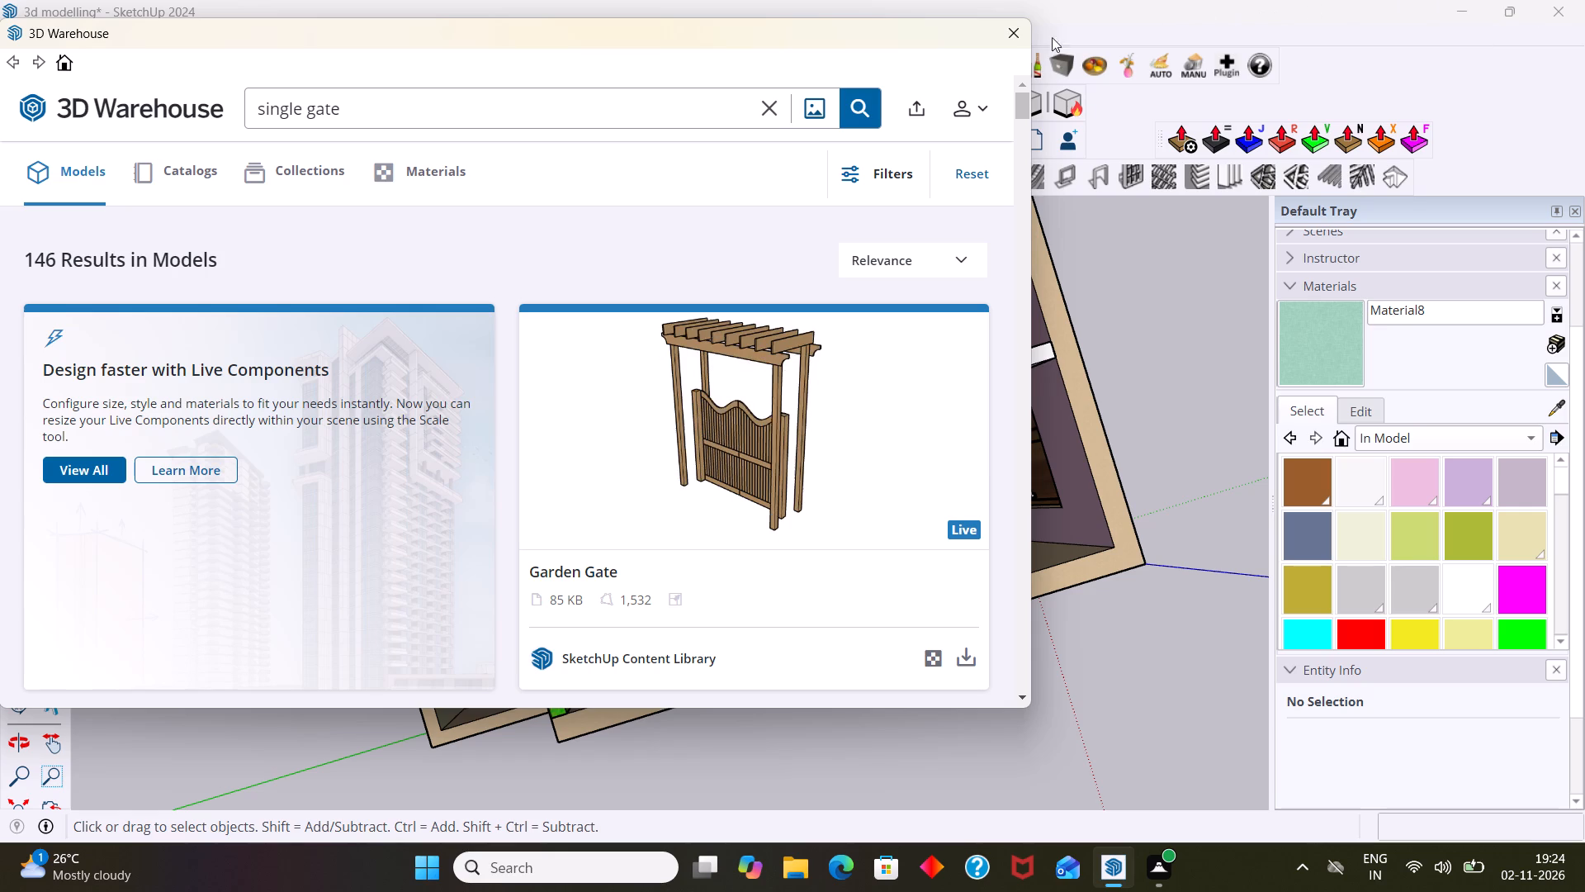
click(1013, 40)
Unhide all hidden objects so the grey roof slab is back on the house.
scroll(1050, 407, down, 6)
middle_drag(1039, 434, 1052, 353)
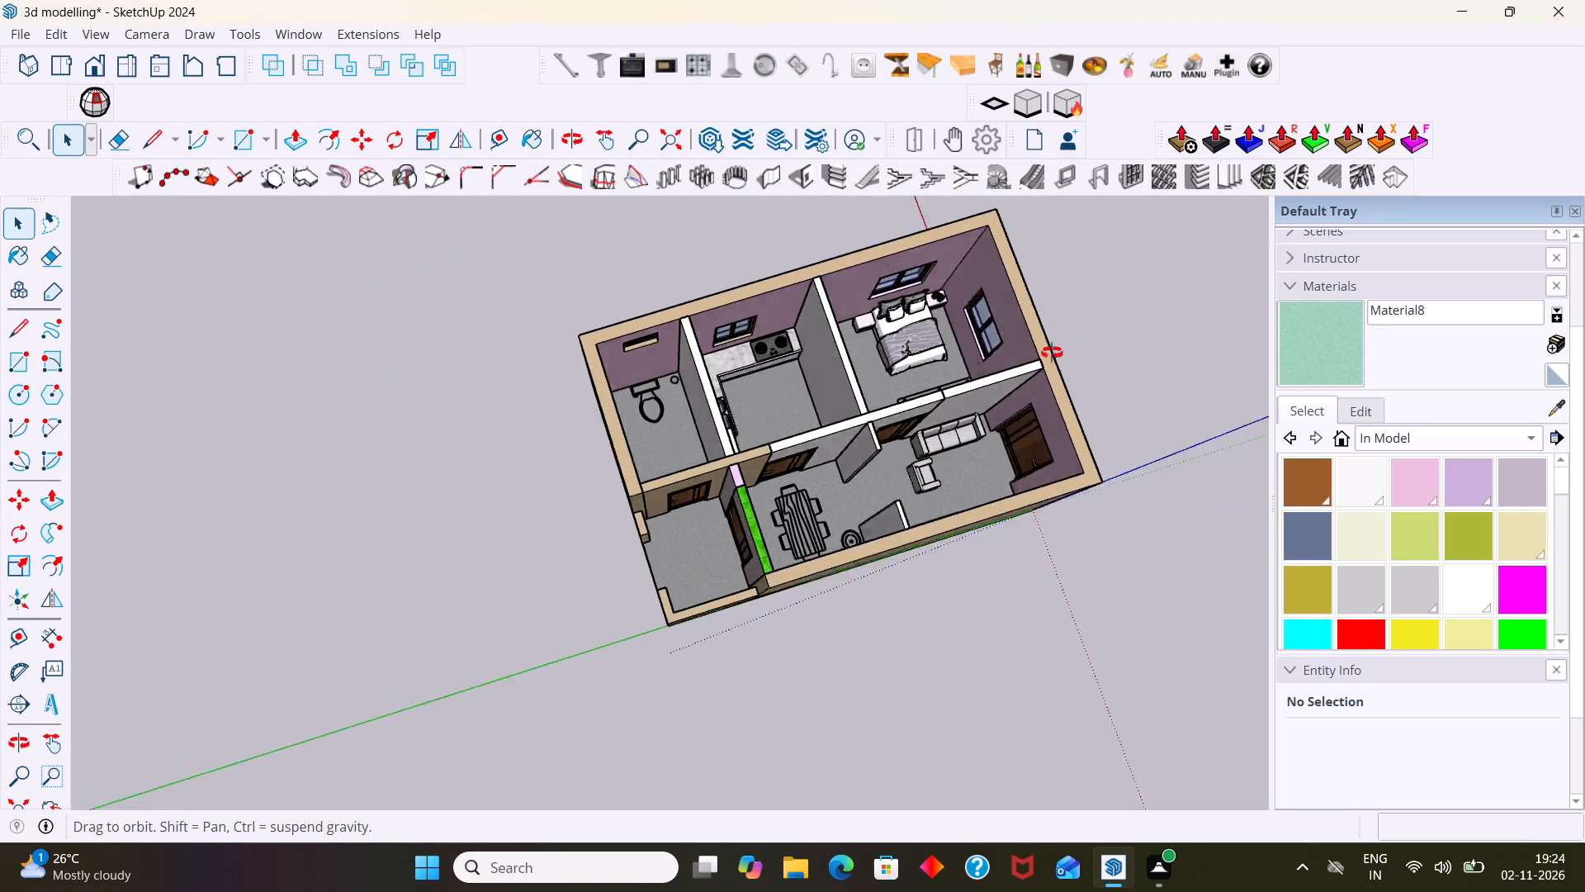
middle_drag(1052, 353, 1057, 326)
click(64, 38)
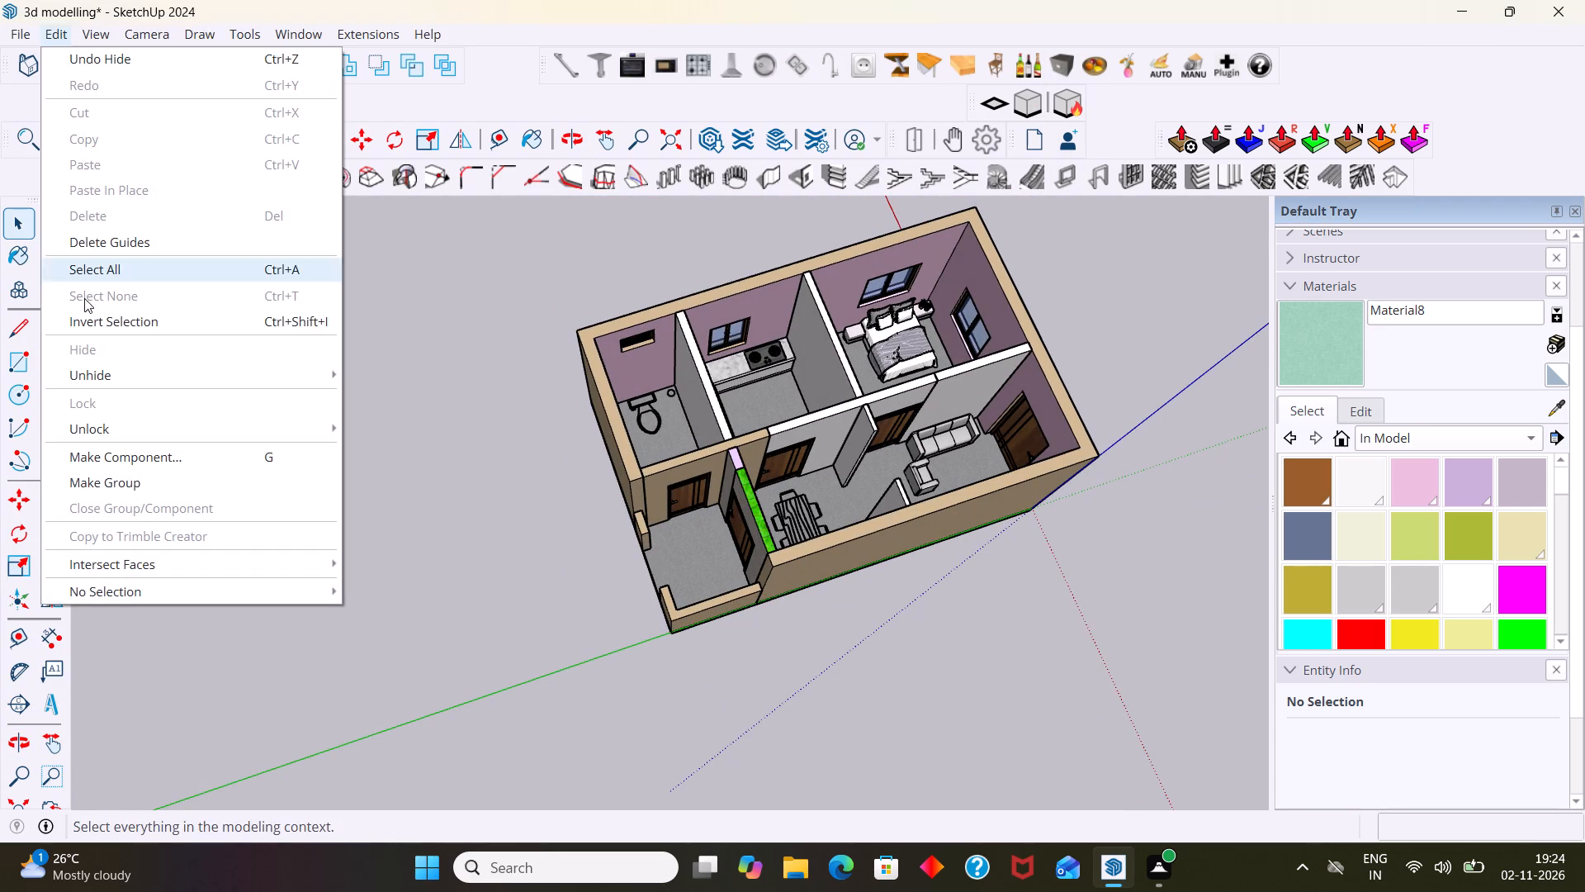
click(80, 373)
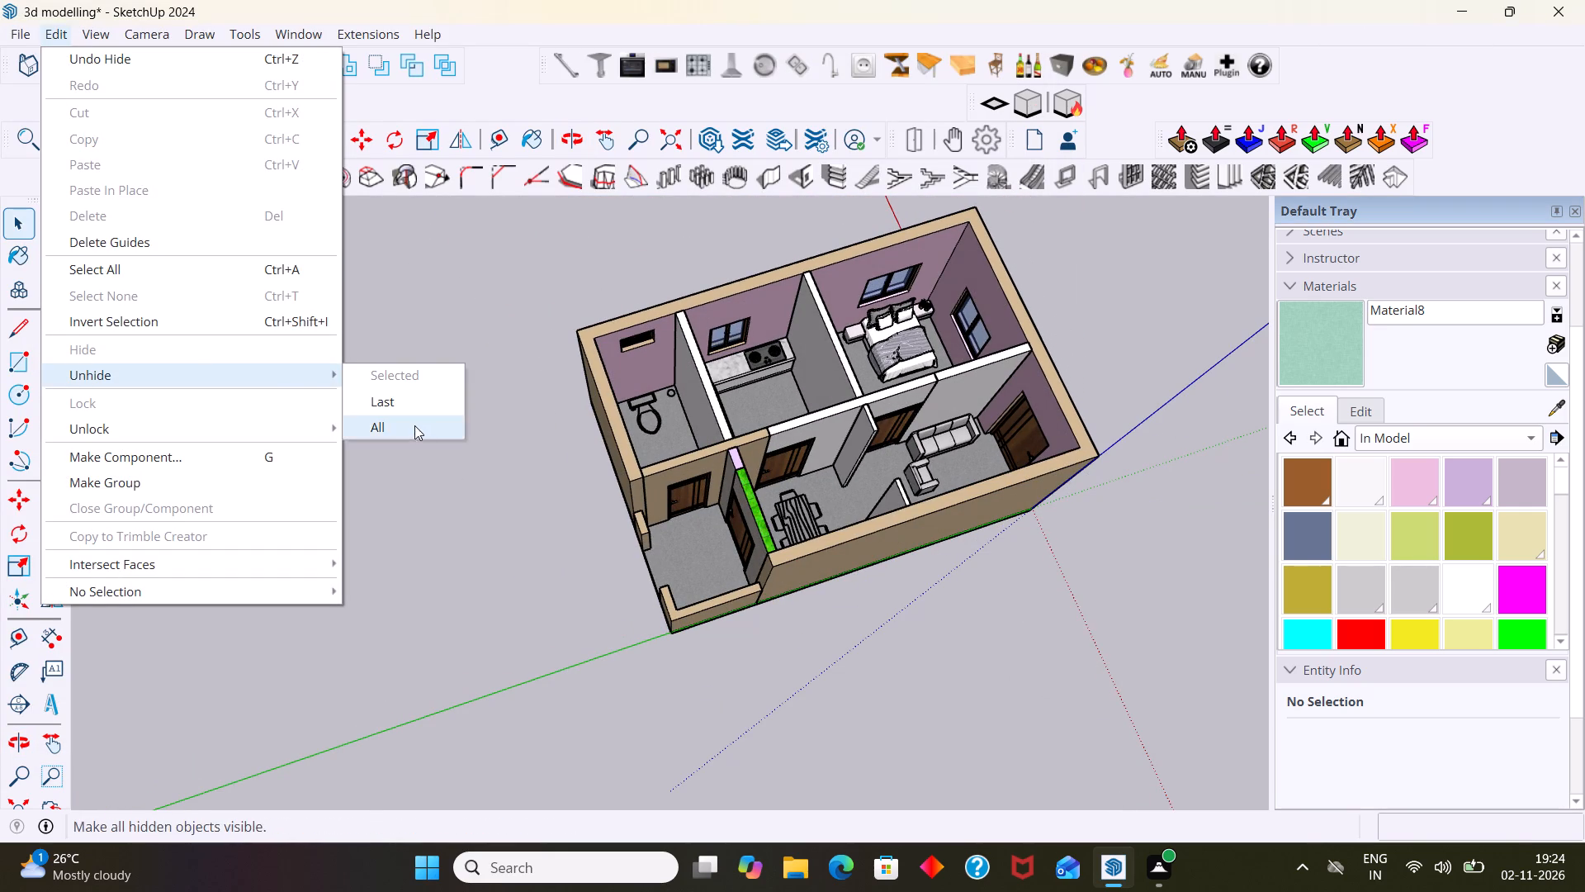
click(414, 425)
click(509, 505)
scroll(514, 498, down, 2)
middle_drag(519, 492, 675, 361)
scroll(684, 362, down, 4)
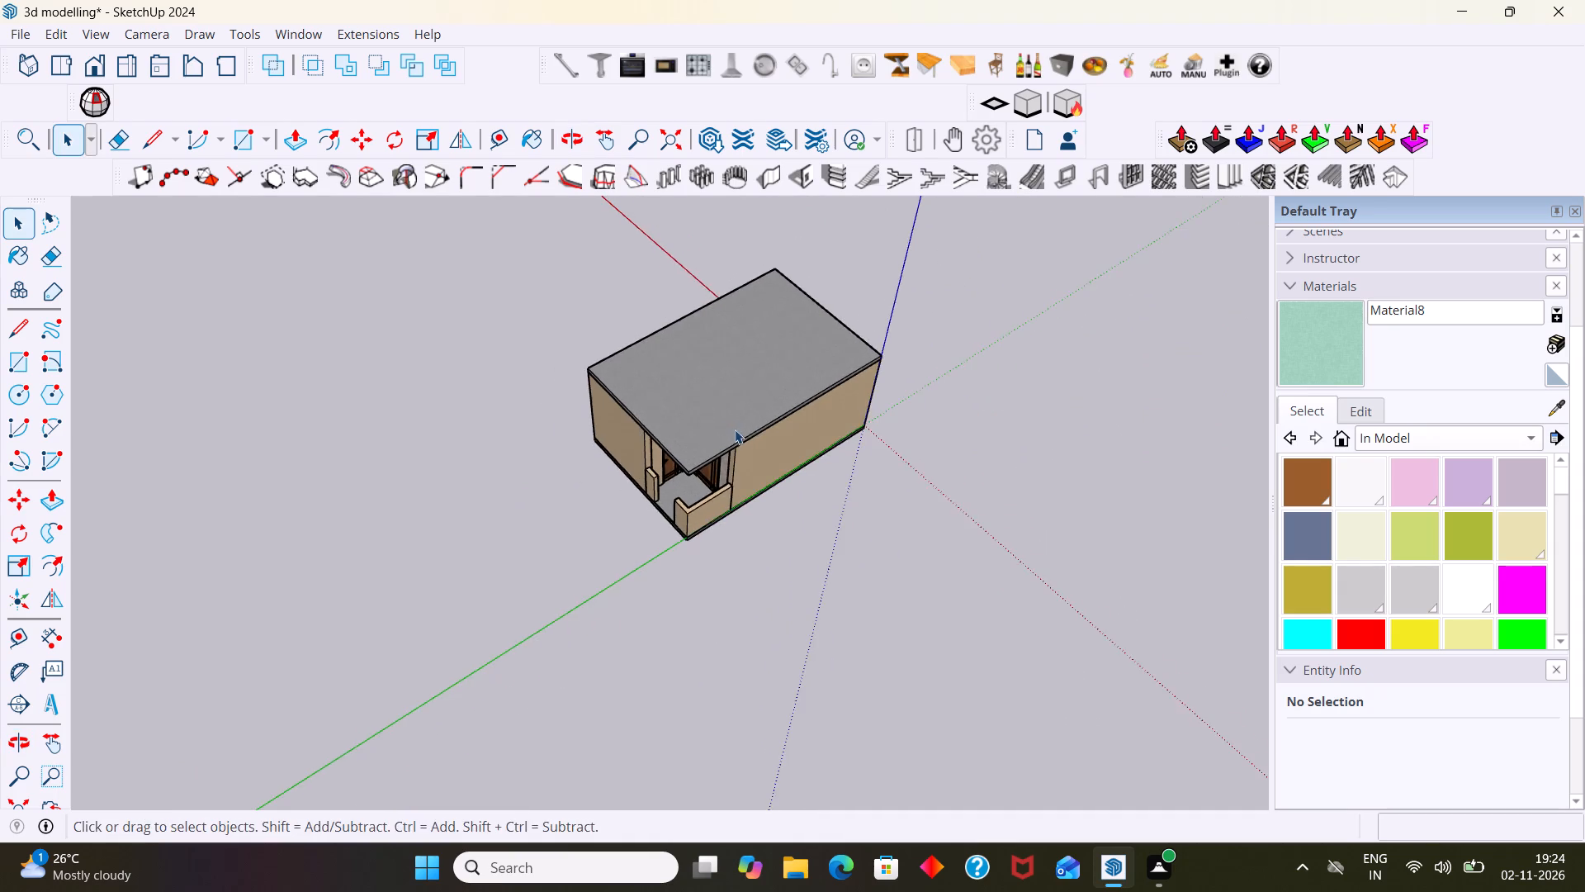
middle_drag(746, 420, 820, 339)
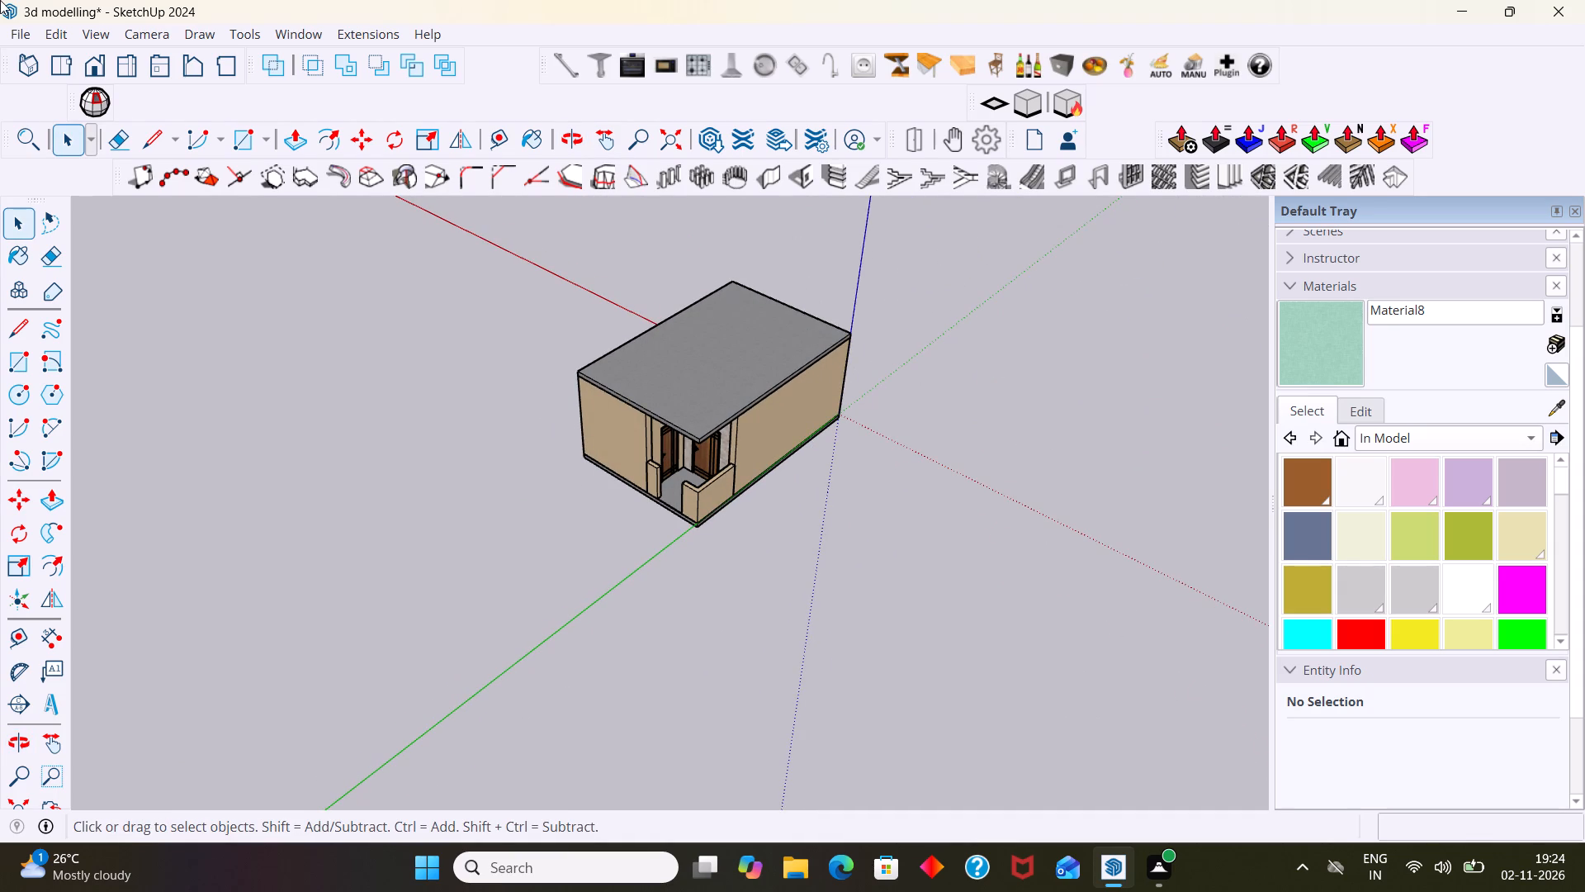
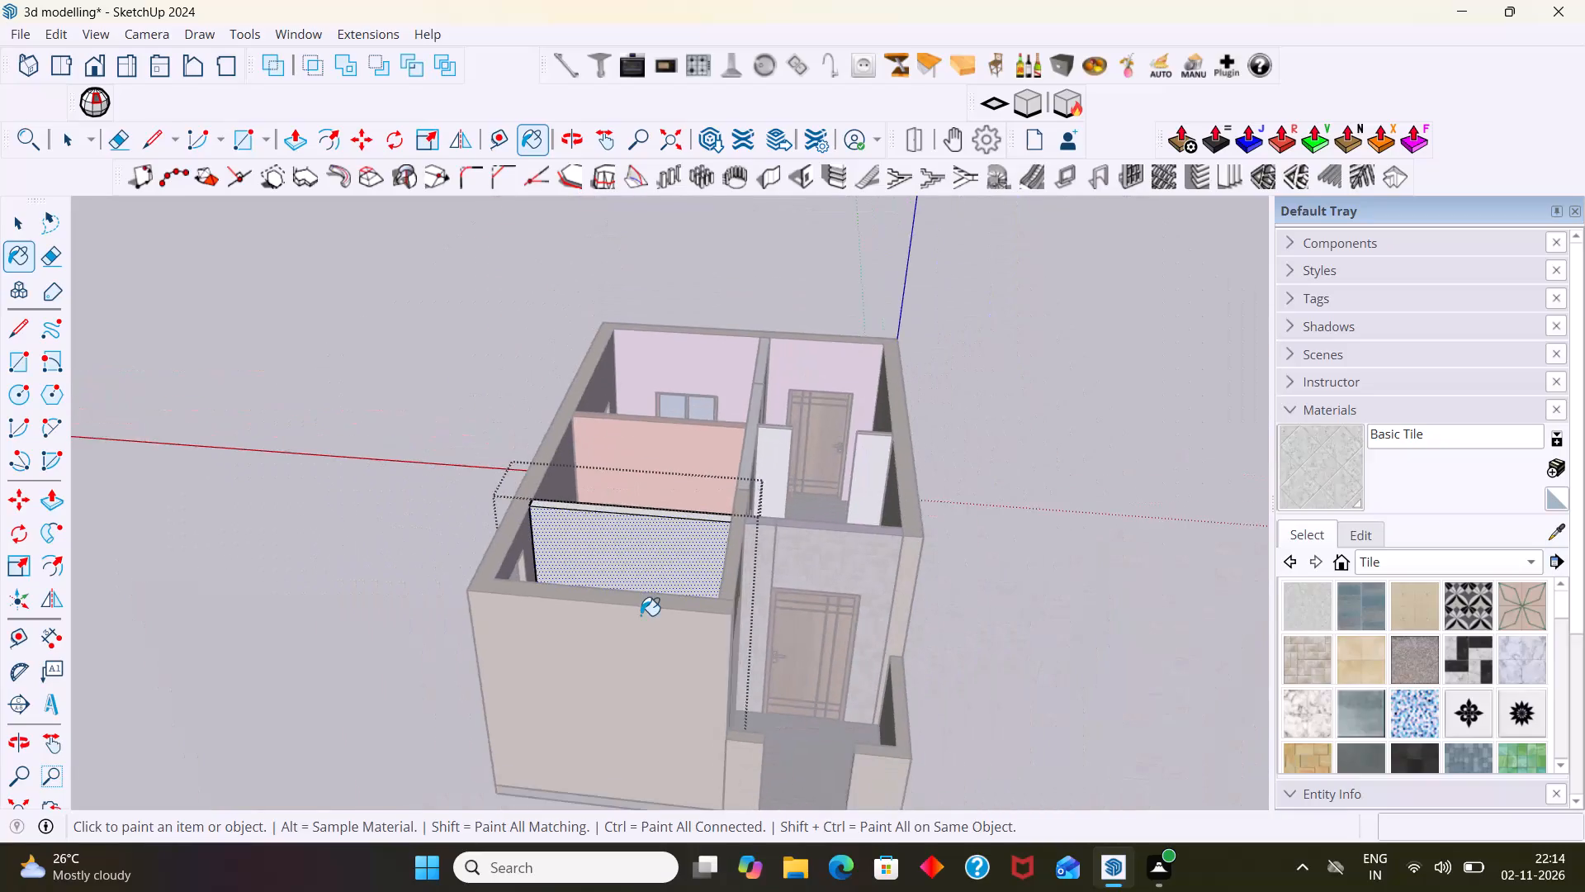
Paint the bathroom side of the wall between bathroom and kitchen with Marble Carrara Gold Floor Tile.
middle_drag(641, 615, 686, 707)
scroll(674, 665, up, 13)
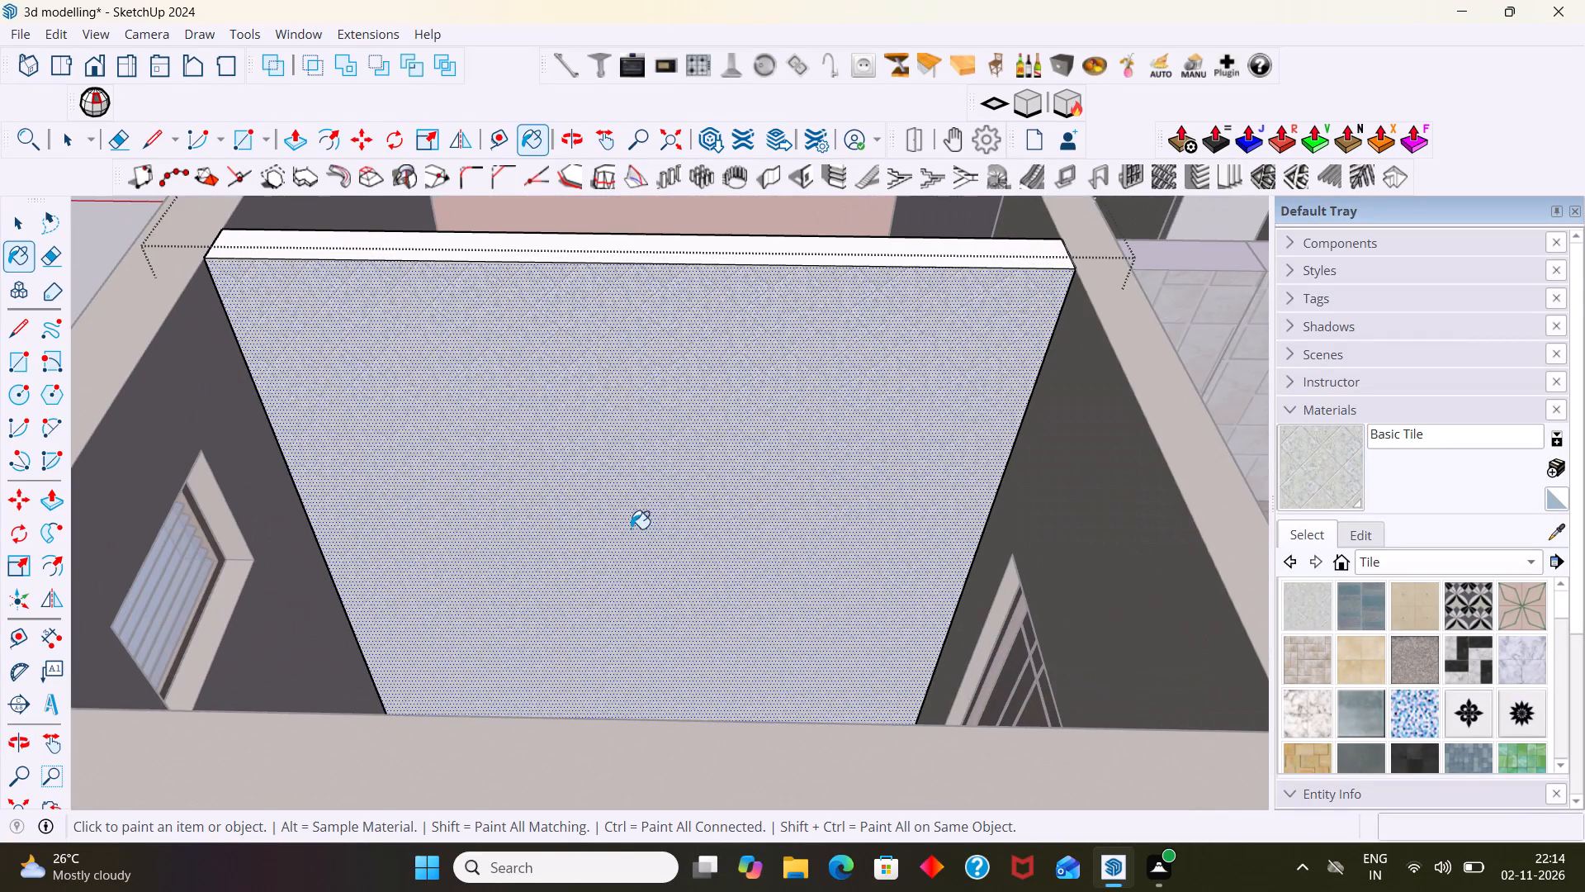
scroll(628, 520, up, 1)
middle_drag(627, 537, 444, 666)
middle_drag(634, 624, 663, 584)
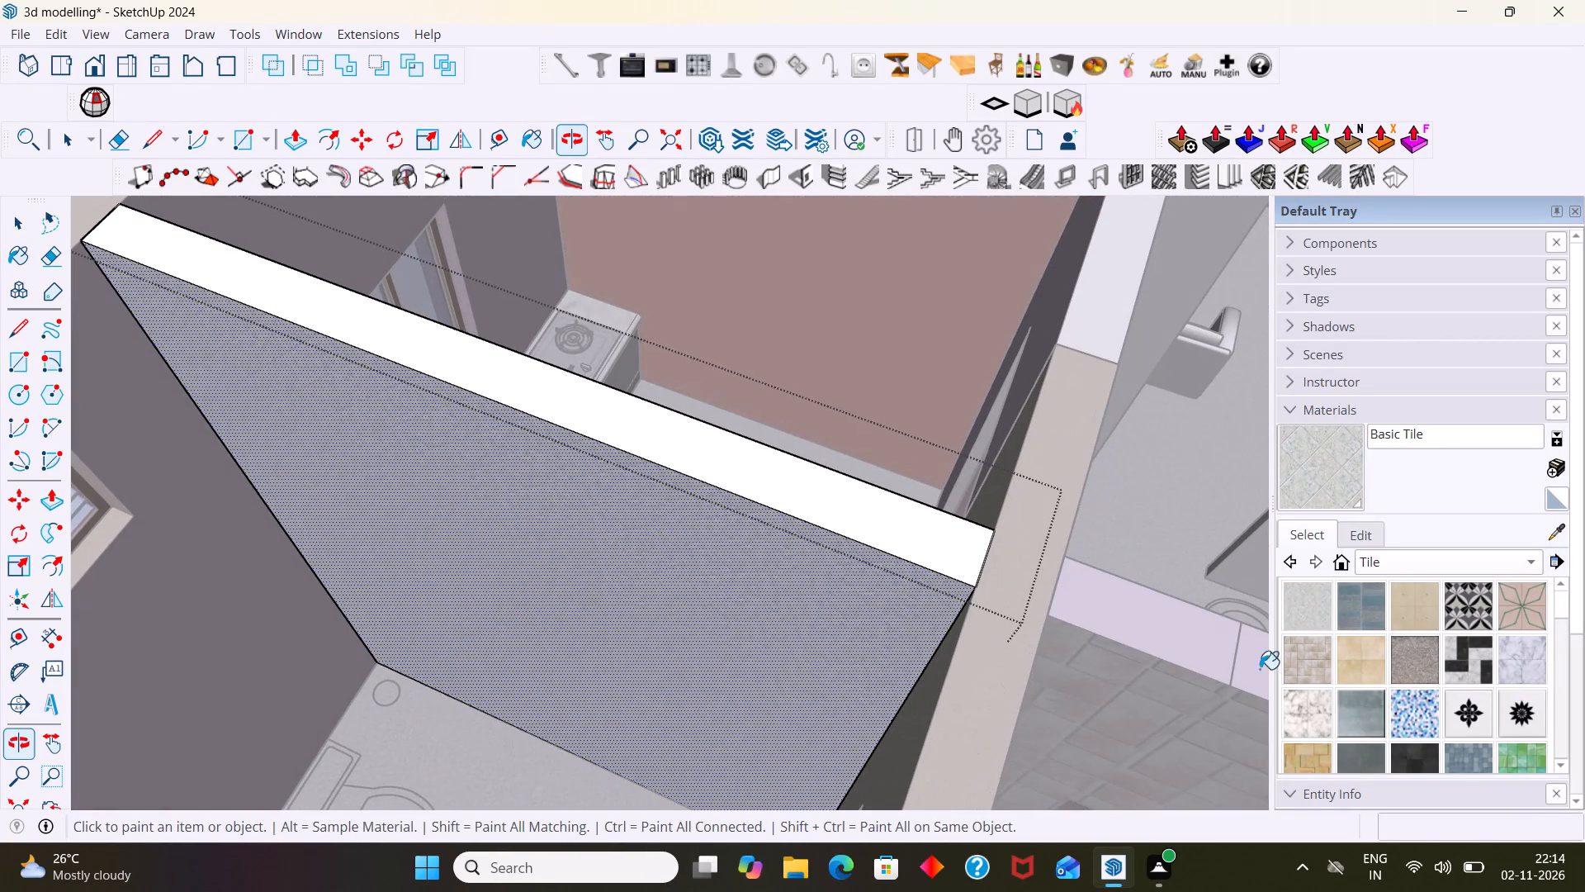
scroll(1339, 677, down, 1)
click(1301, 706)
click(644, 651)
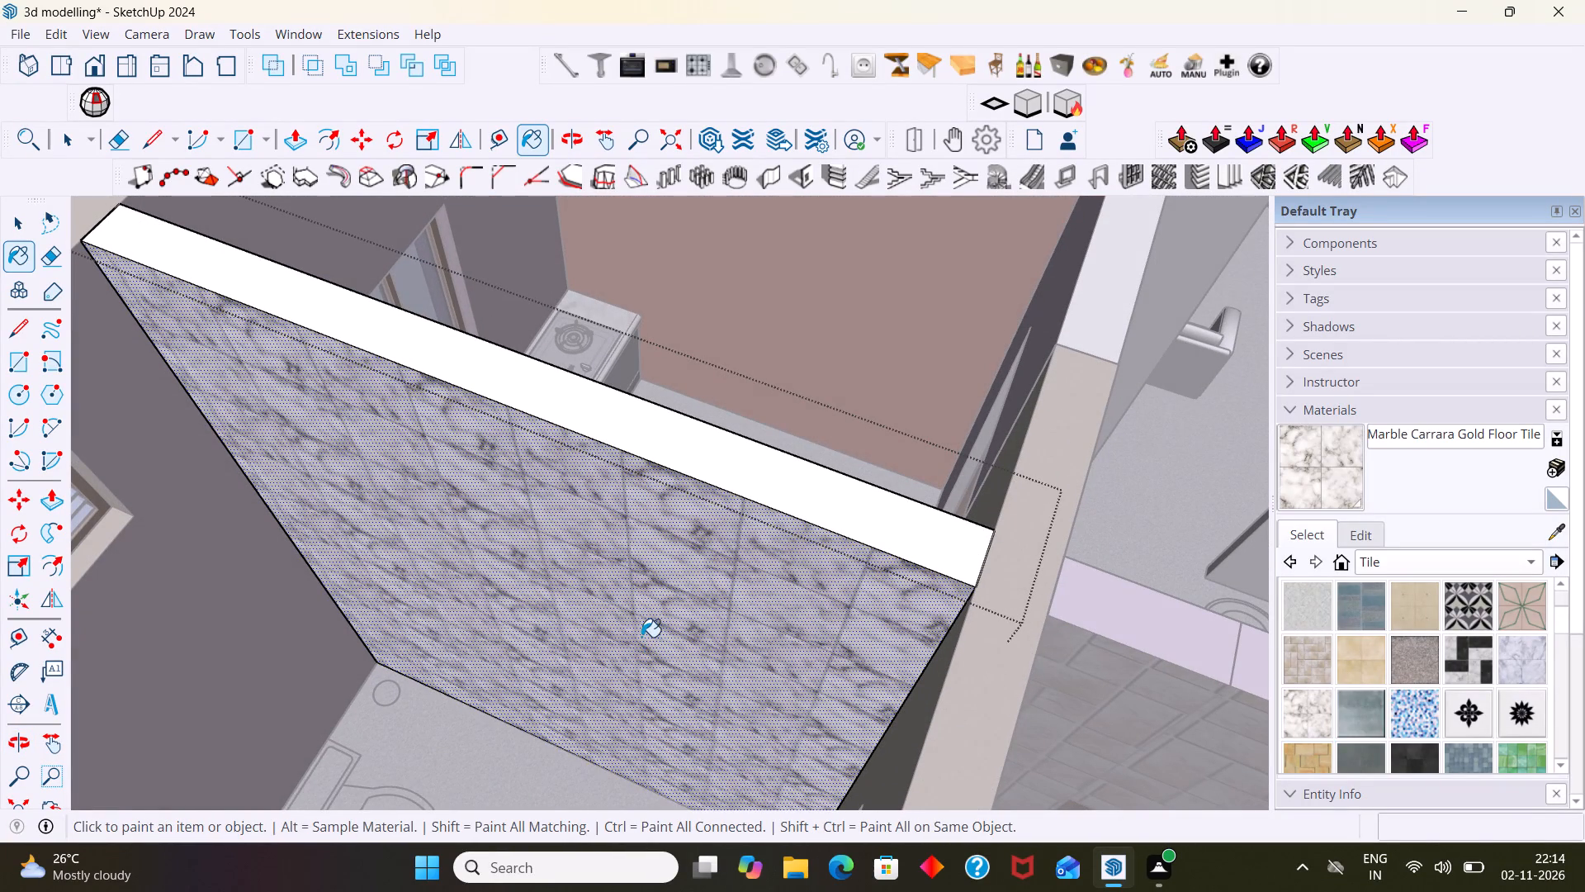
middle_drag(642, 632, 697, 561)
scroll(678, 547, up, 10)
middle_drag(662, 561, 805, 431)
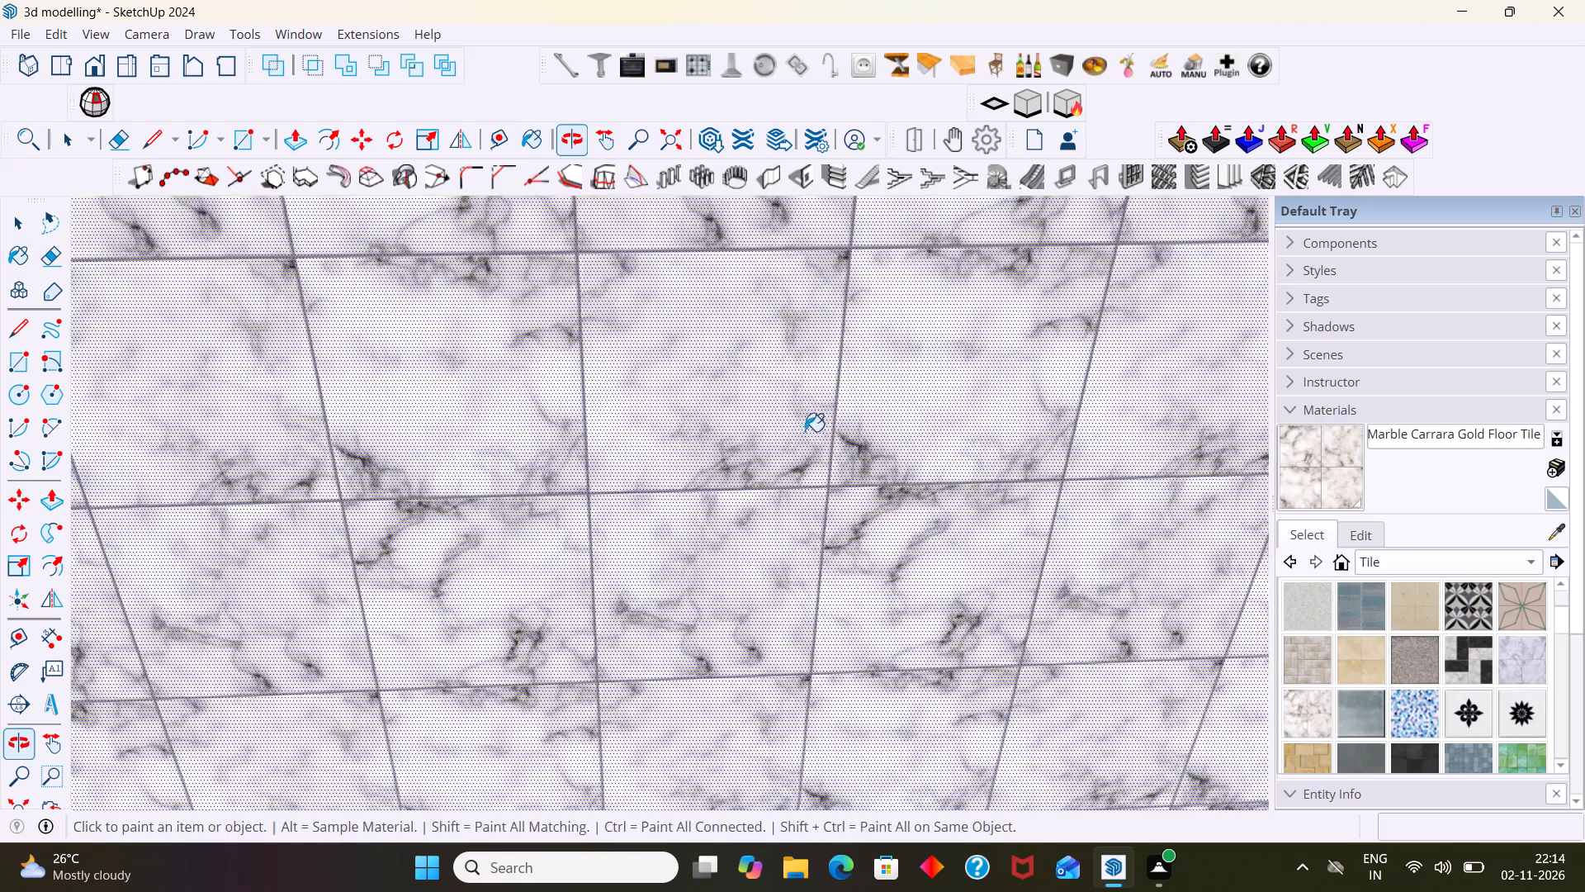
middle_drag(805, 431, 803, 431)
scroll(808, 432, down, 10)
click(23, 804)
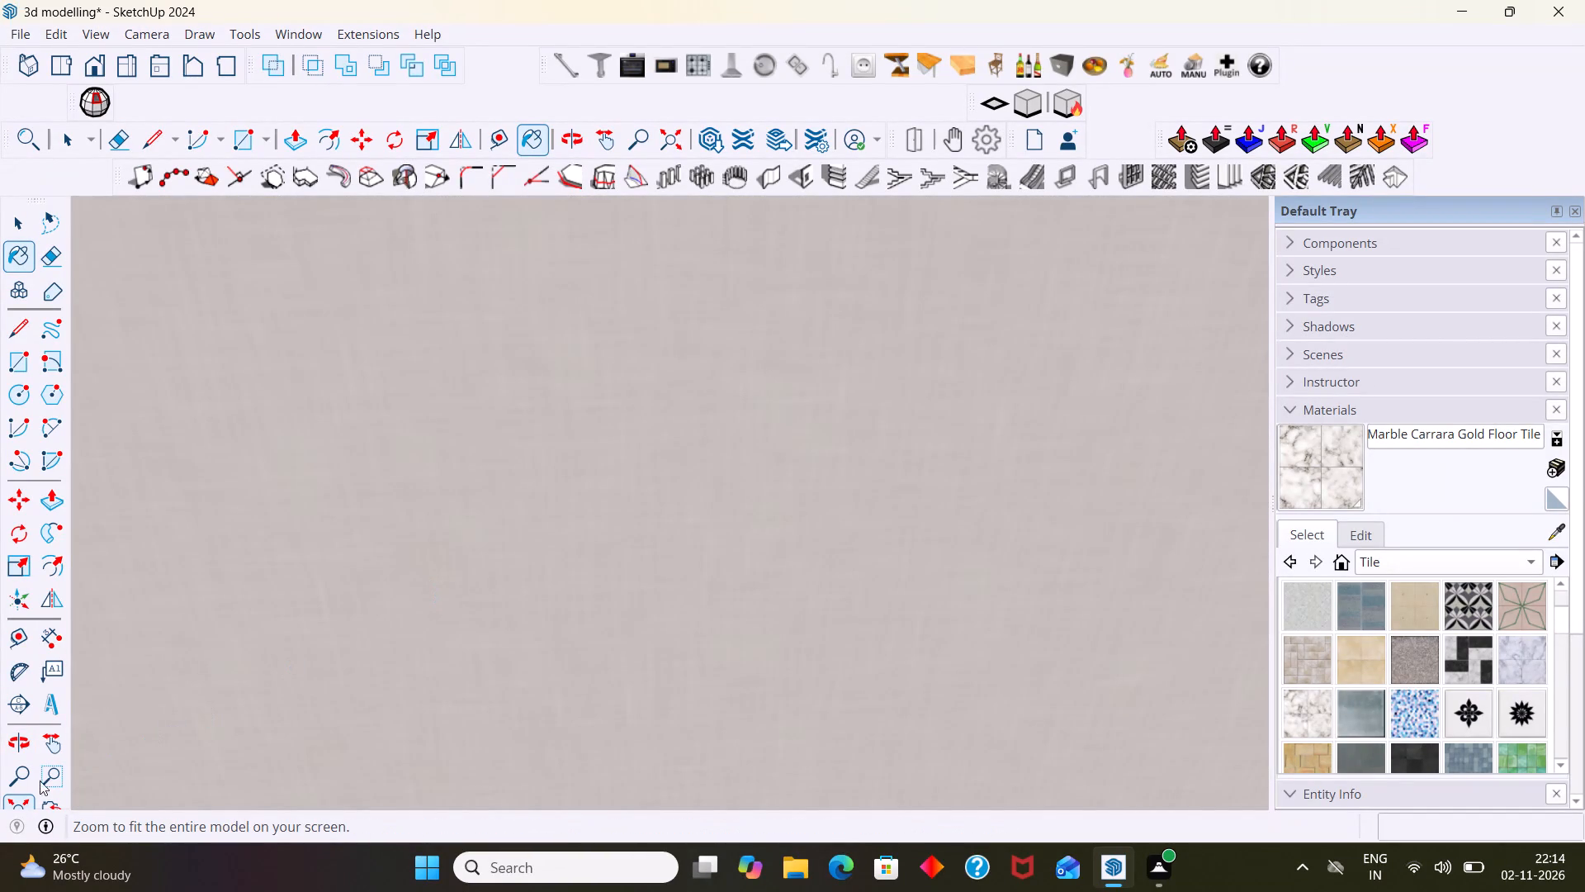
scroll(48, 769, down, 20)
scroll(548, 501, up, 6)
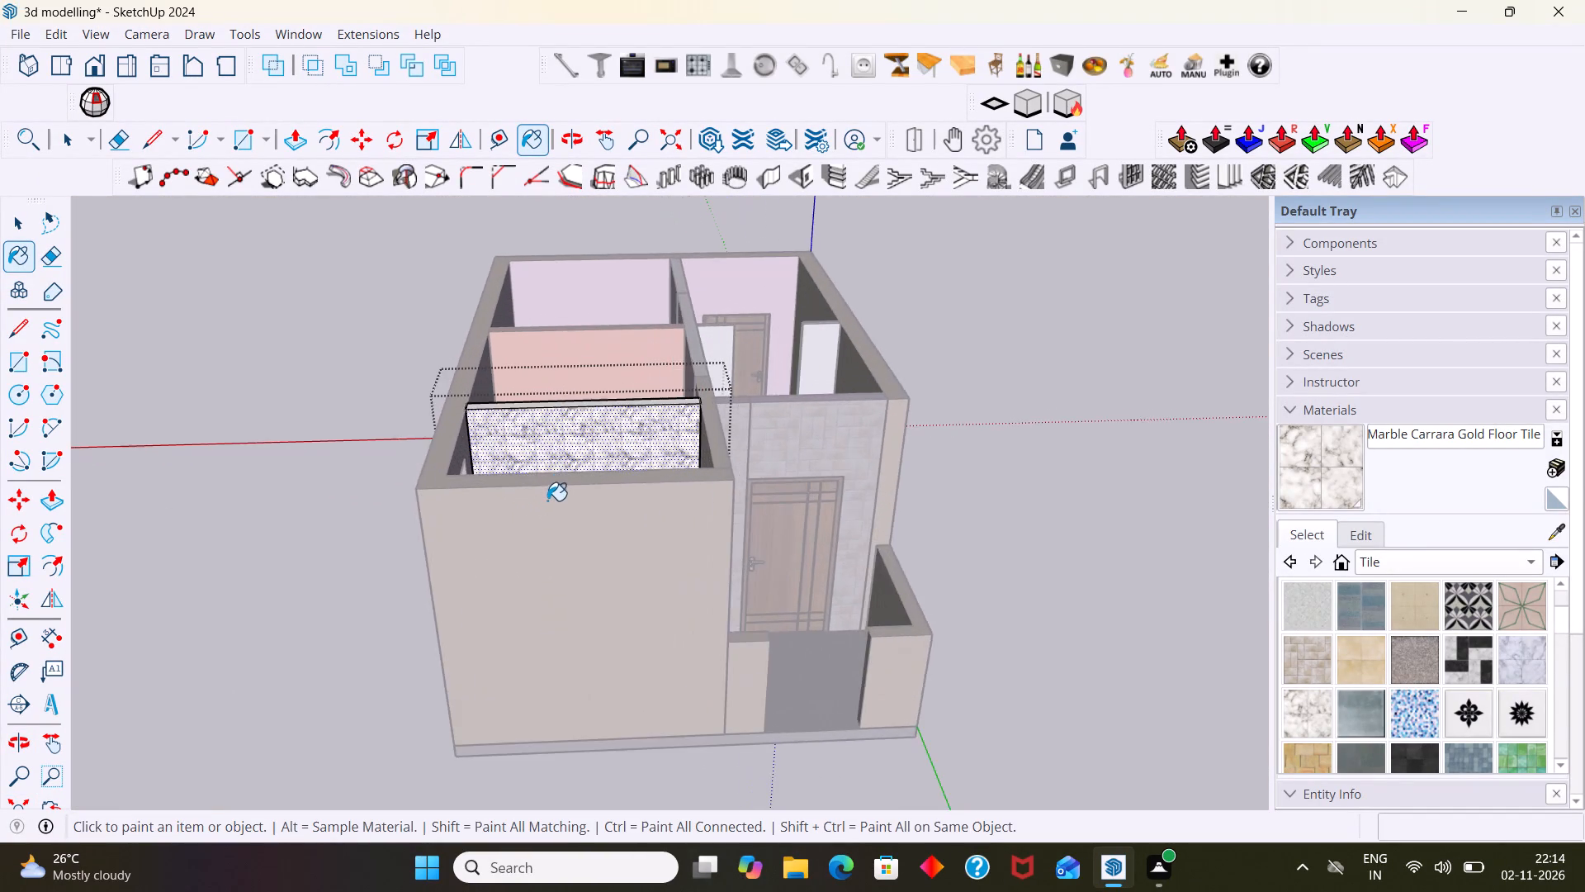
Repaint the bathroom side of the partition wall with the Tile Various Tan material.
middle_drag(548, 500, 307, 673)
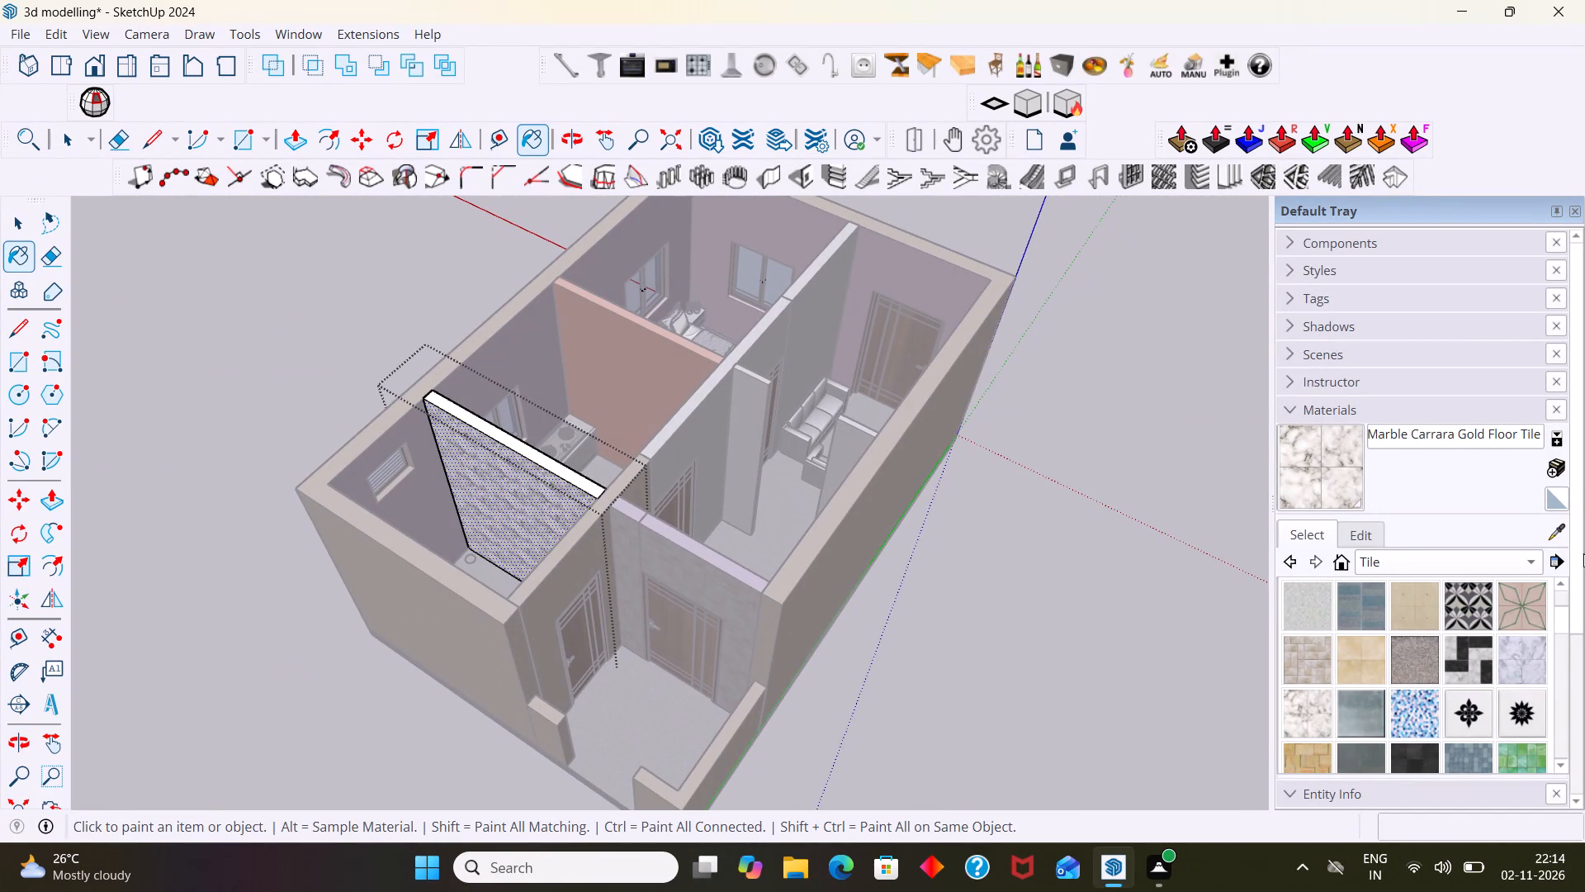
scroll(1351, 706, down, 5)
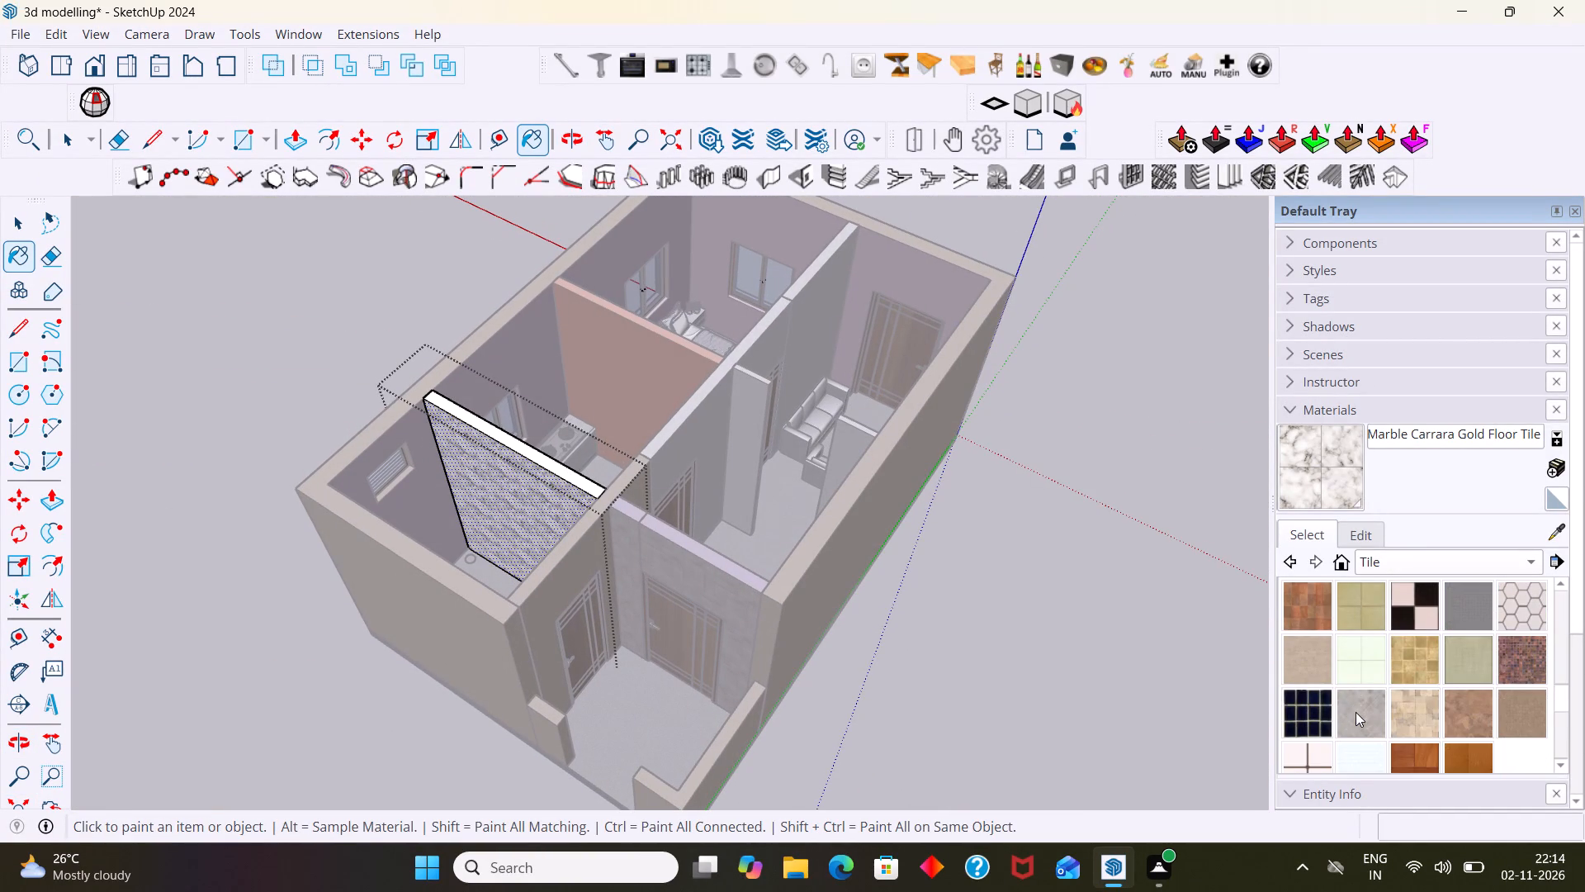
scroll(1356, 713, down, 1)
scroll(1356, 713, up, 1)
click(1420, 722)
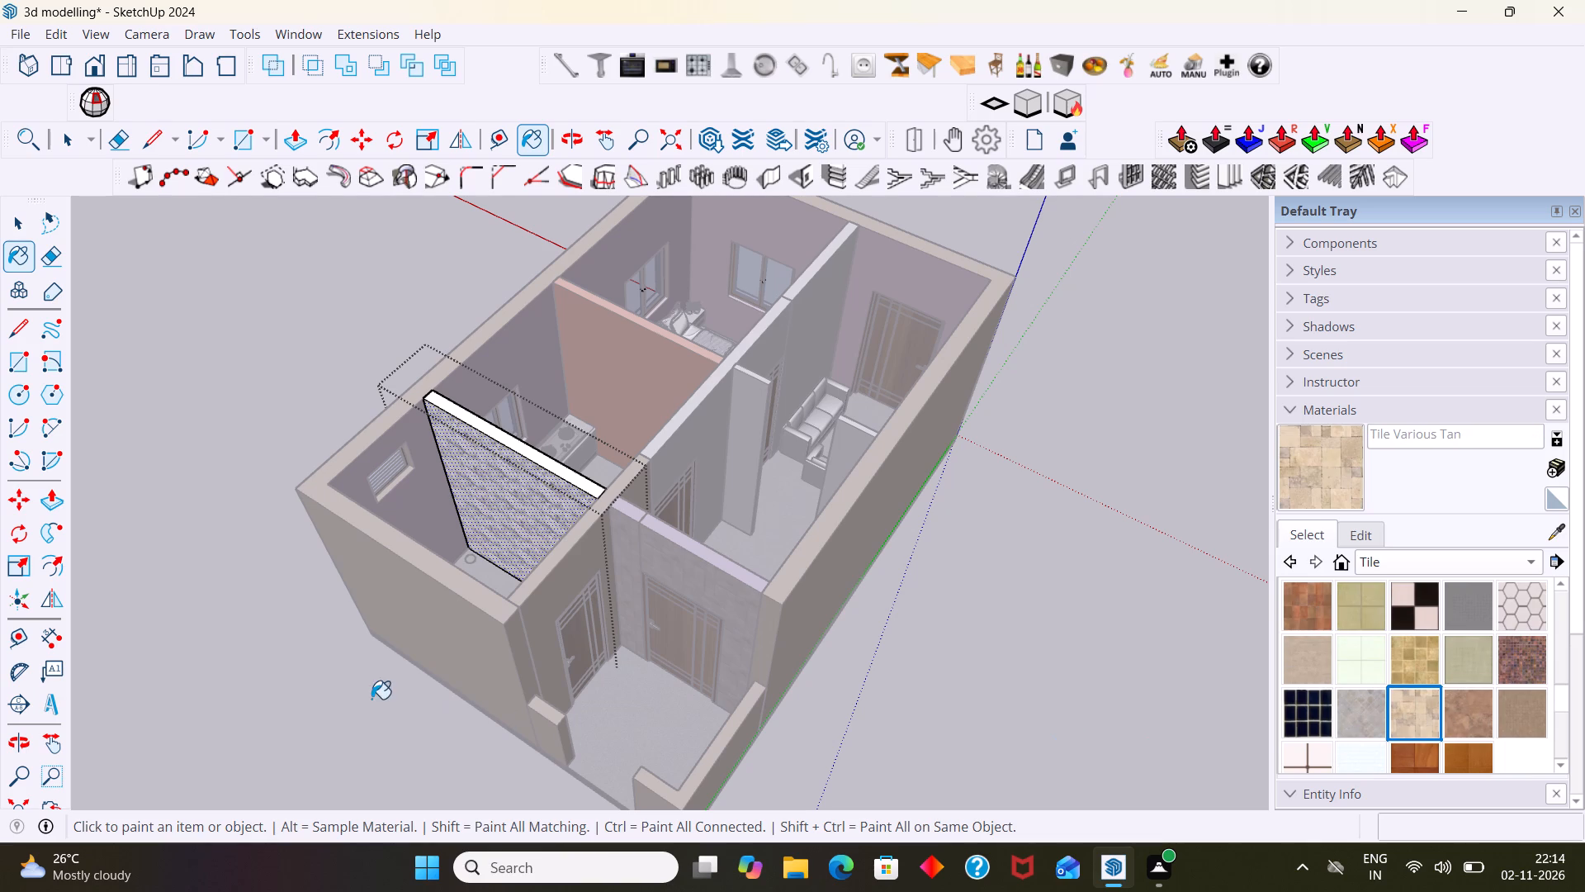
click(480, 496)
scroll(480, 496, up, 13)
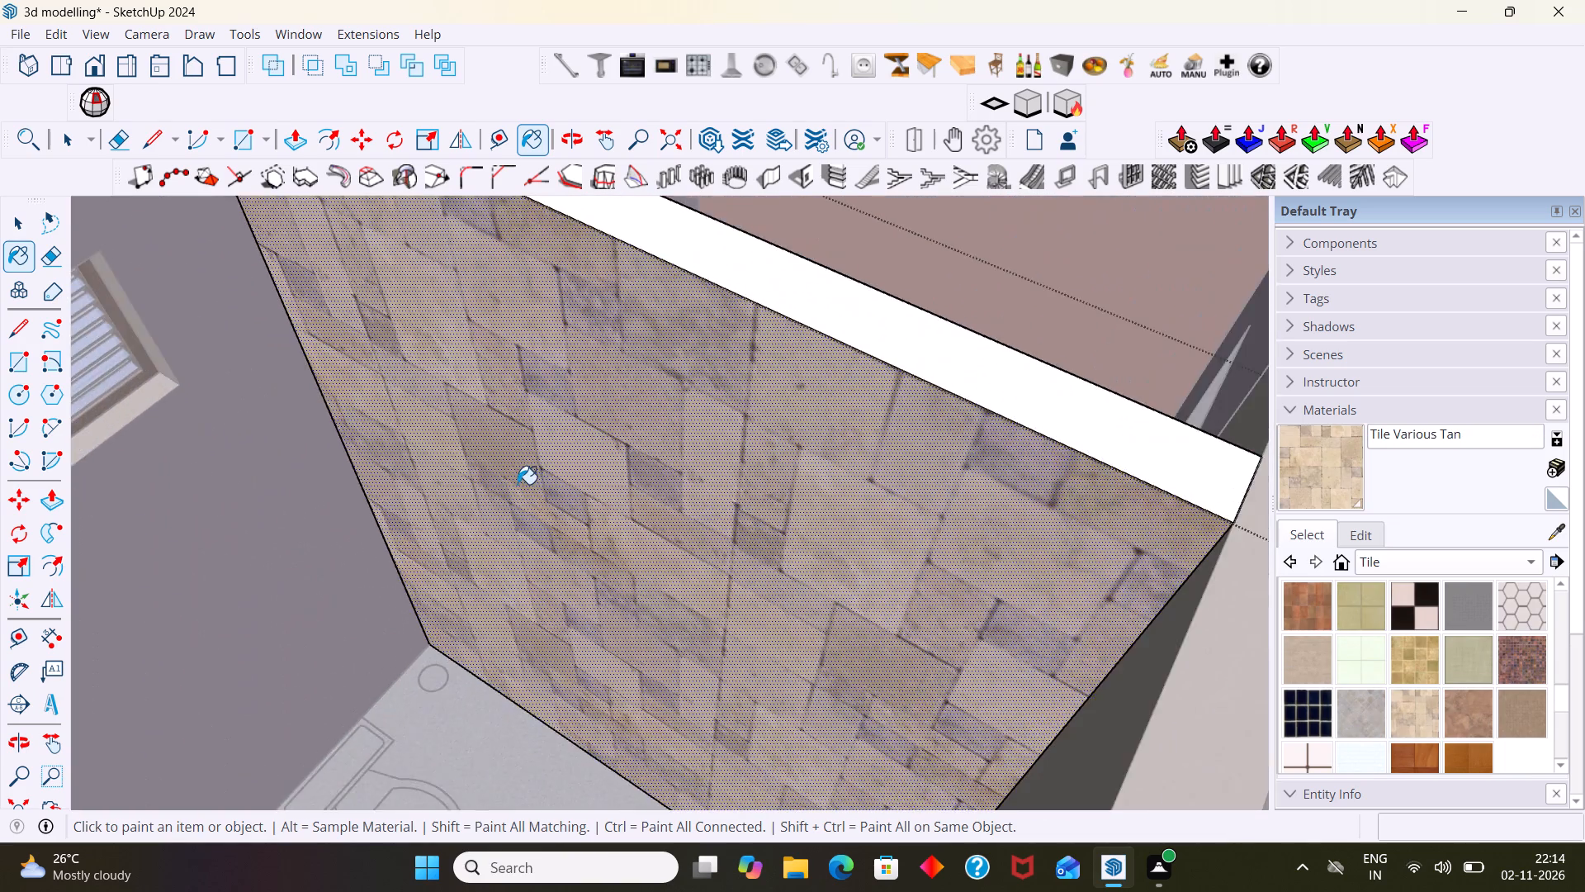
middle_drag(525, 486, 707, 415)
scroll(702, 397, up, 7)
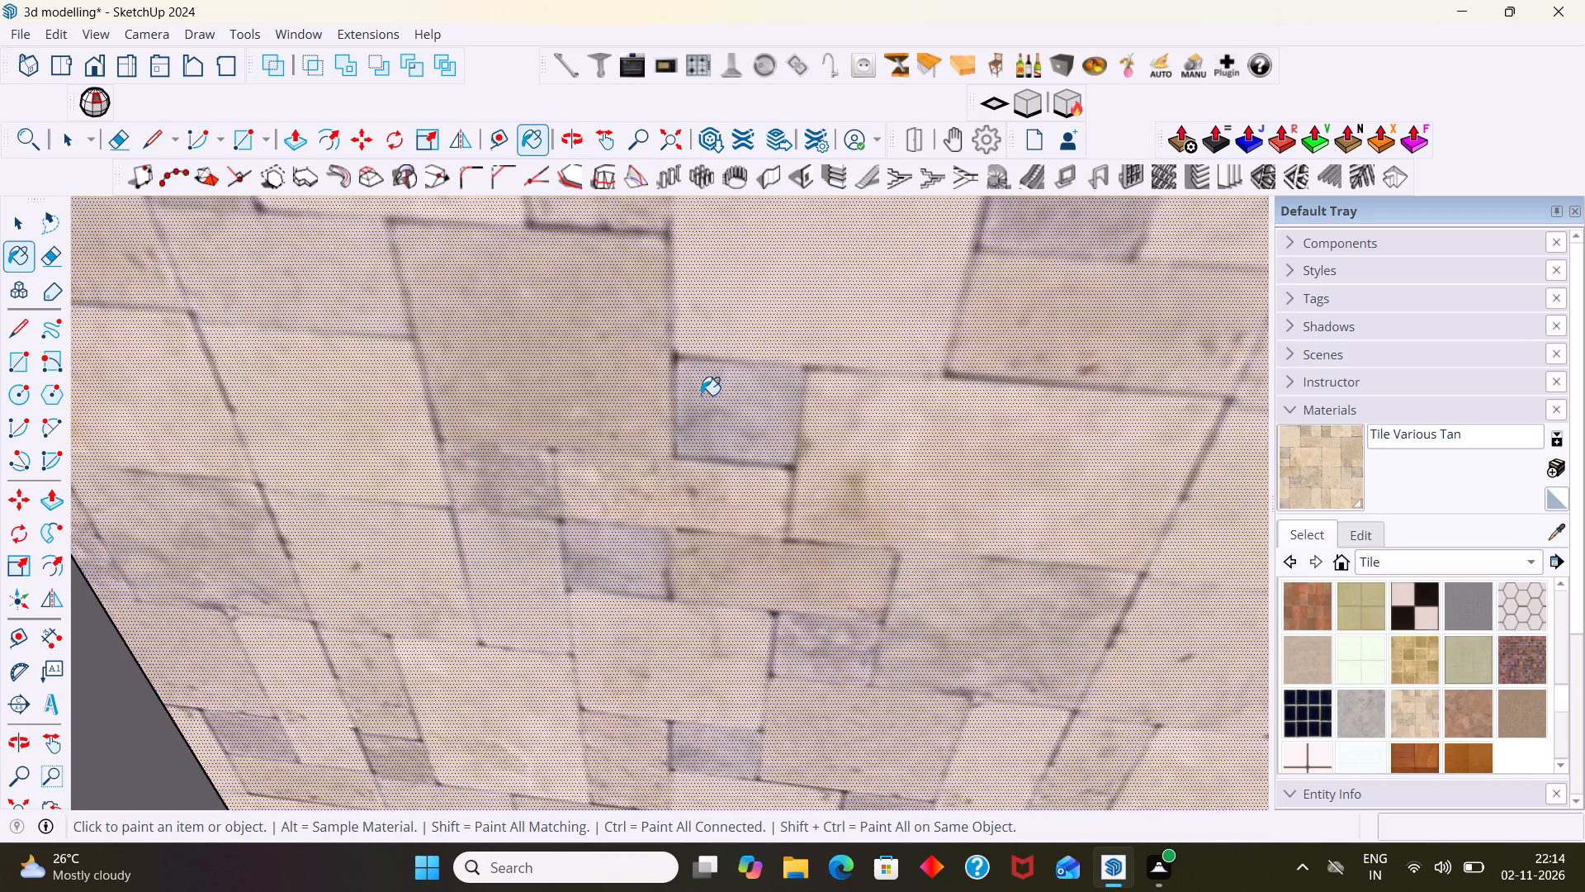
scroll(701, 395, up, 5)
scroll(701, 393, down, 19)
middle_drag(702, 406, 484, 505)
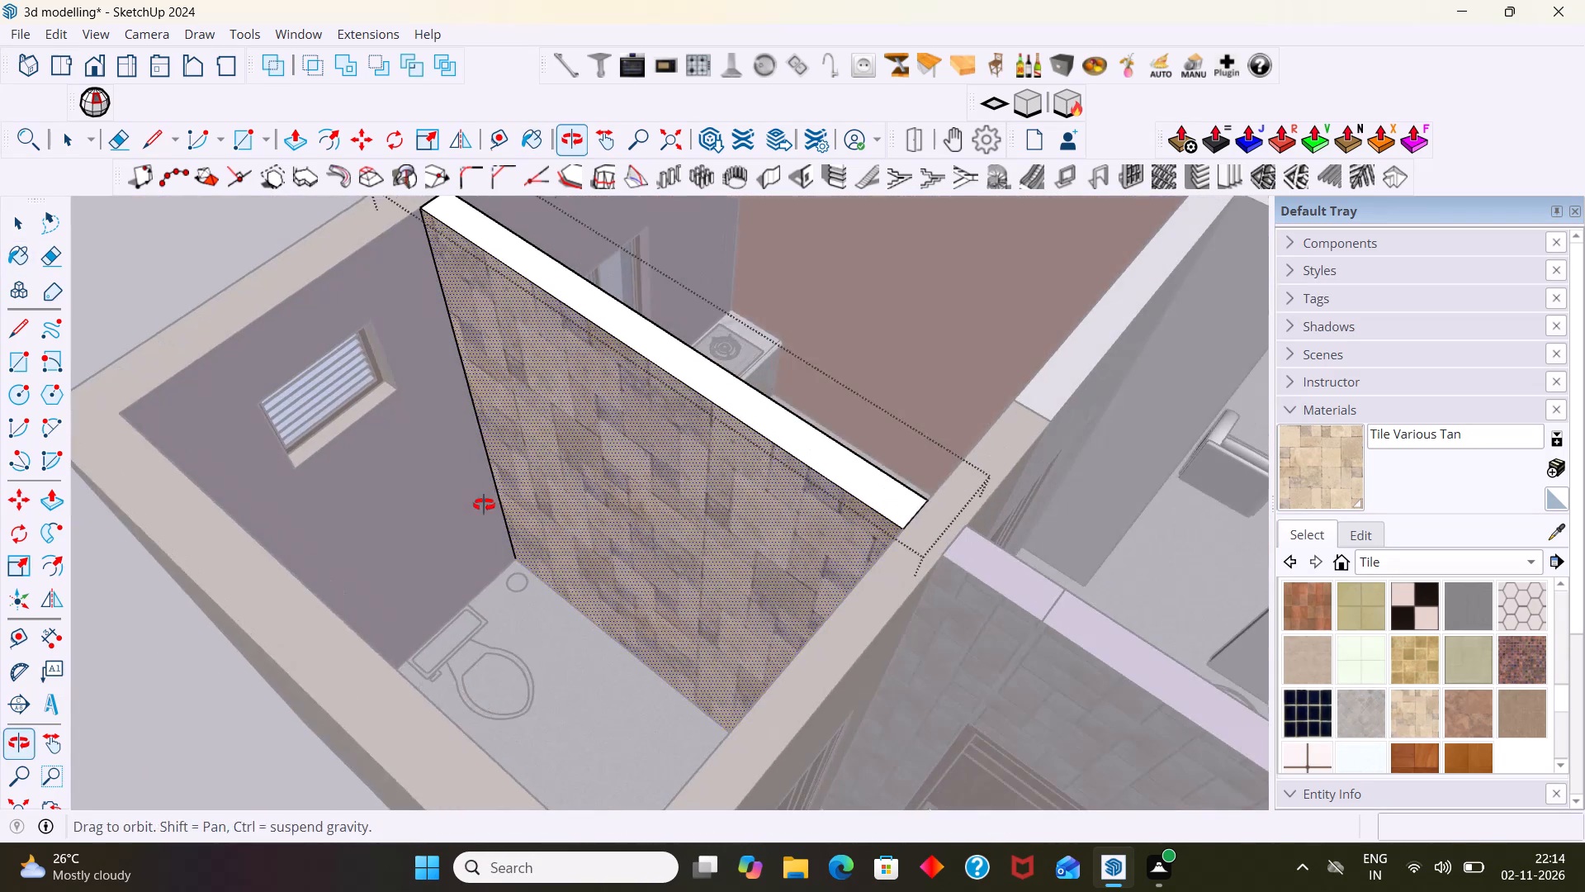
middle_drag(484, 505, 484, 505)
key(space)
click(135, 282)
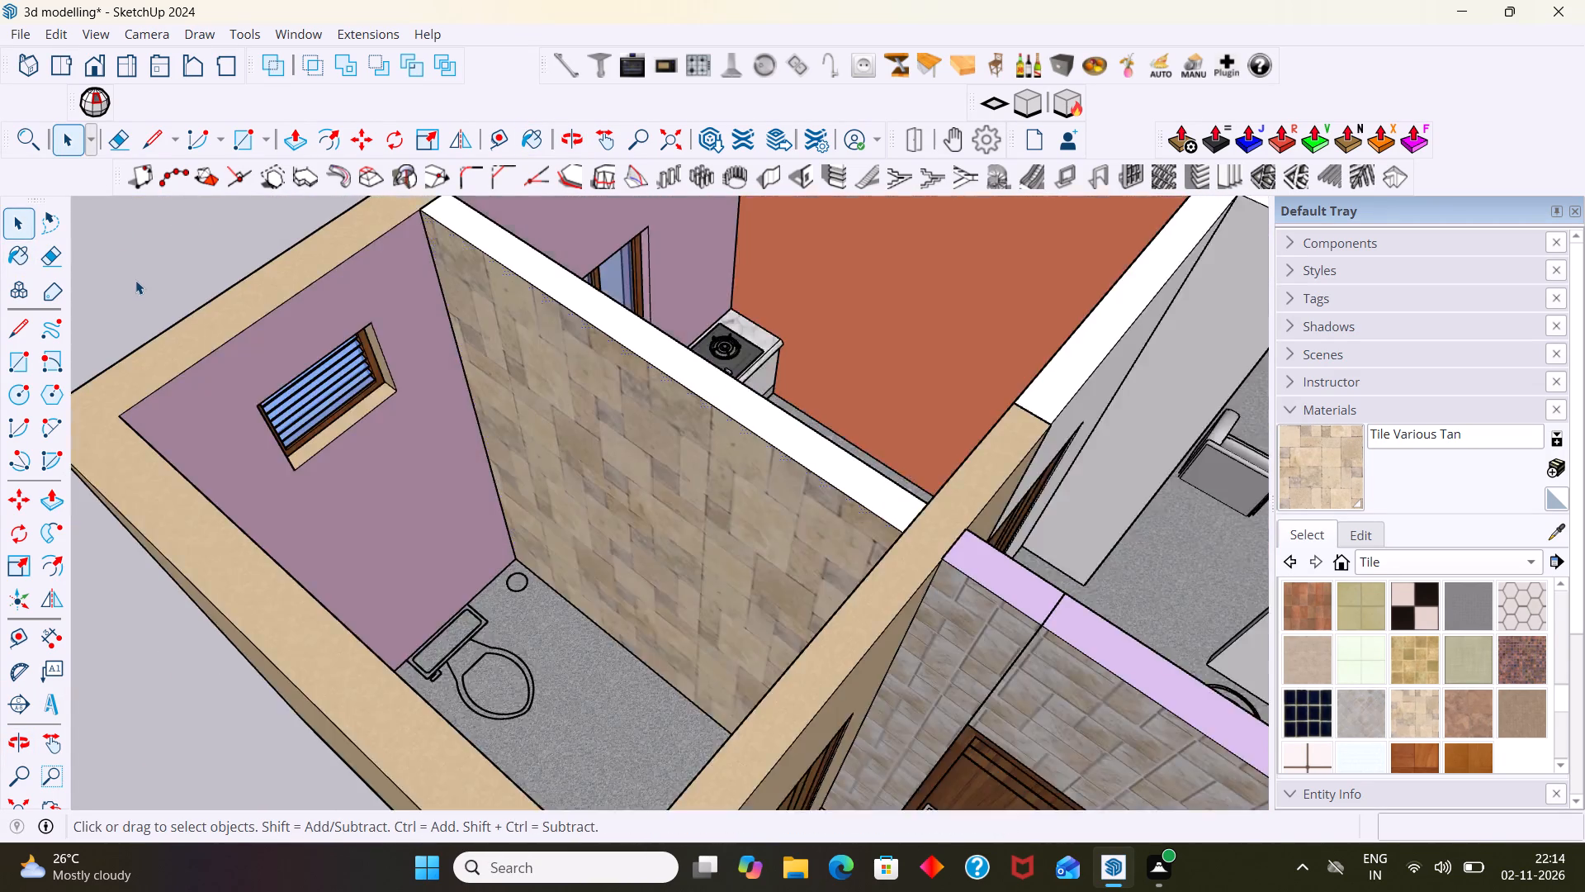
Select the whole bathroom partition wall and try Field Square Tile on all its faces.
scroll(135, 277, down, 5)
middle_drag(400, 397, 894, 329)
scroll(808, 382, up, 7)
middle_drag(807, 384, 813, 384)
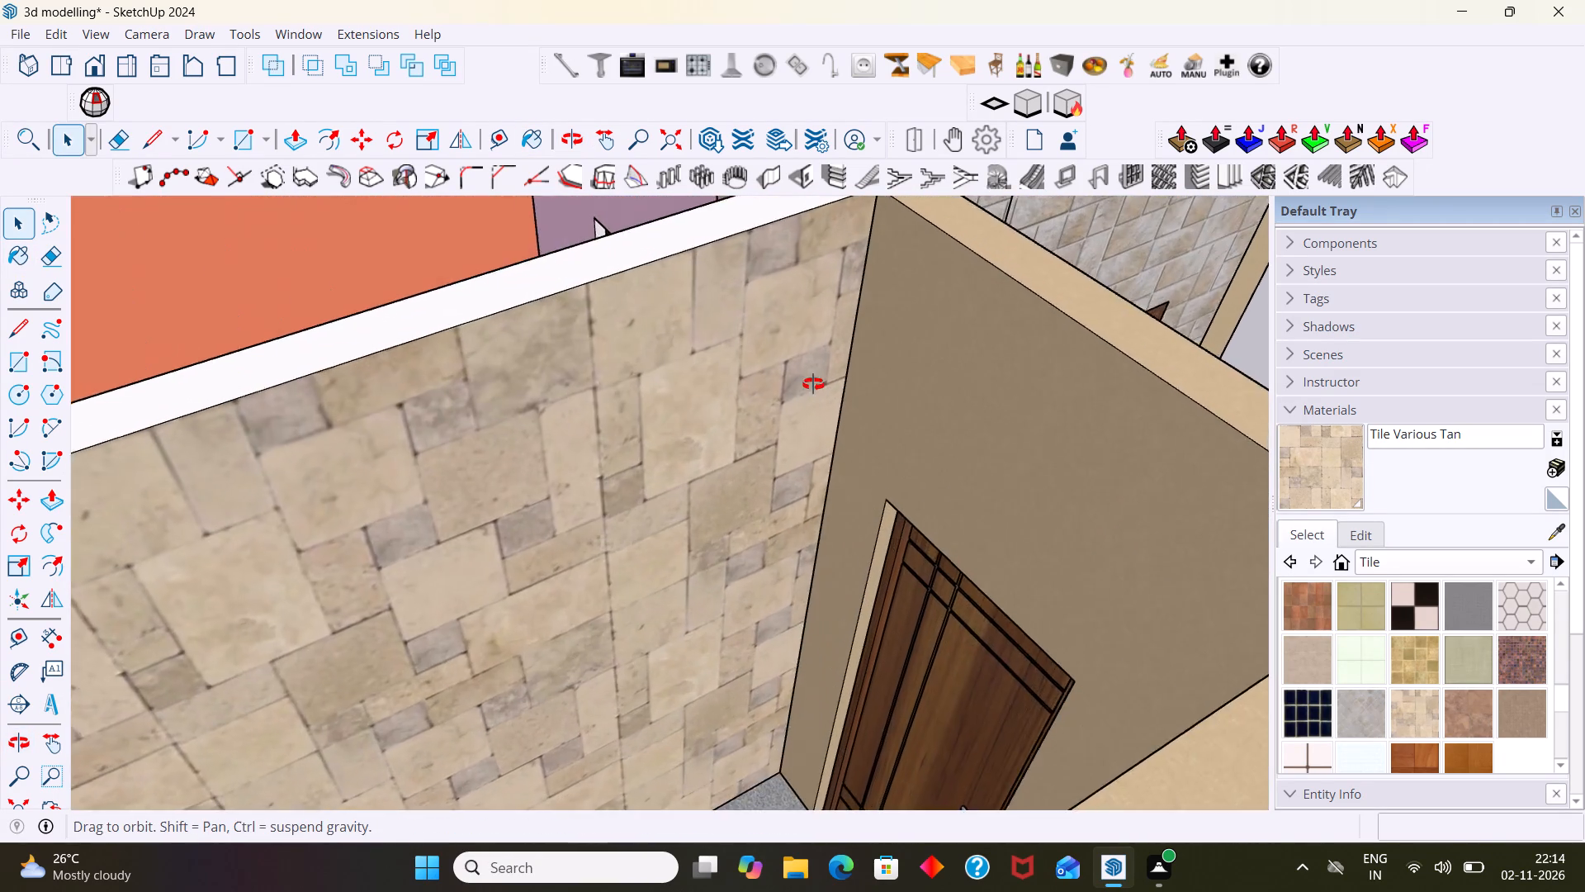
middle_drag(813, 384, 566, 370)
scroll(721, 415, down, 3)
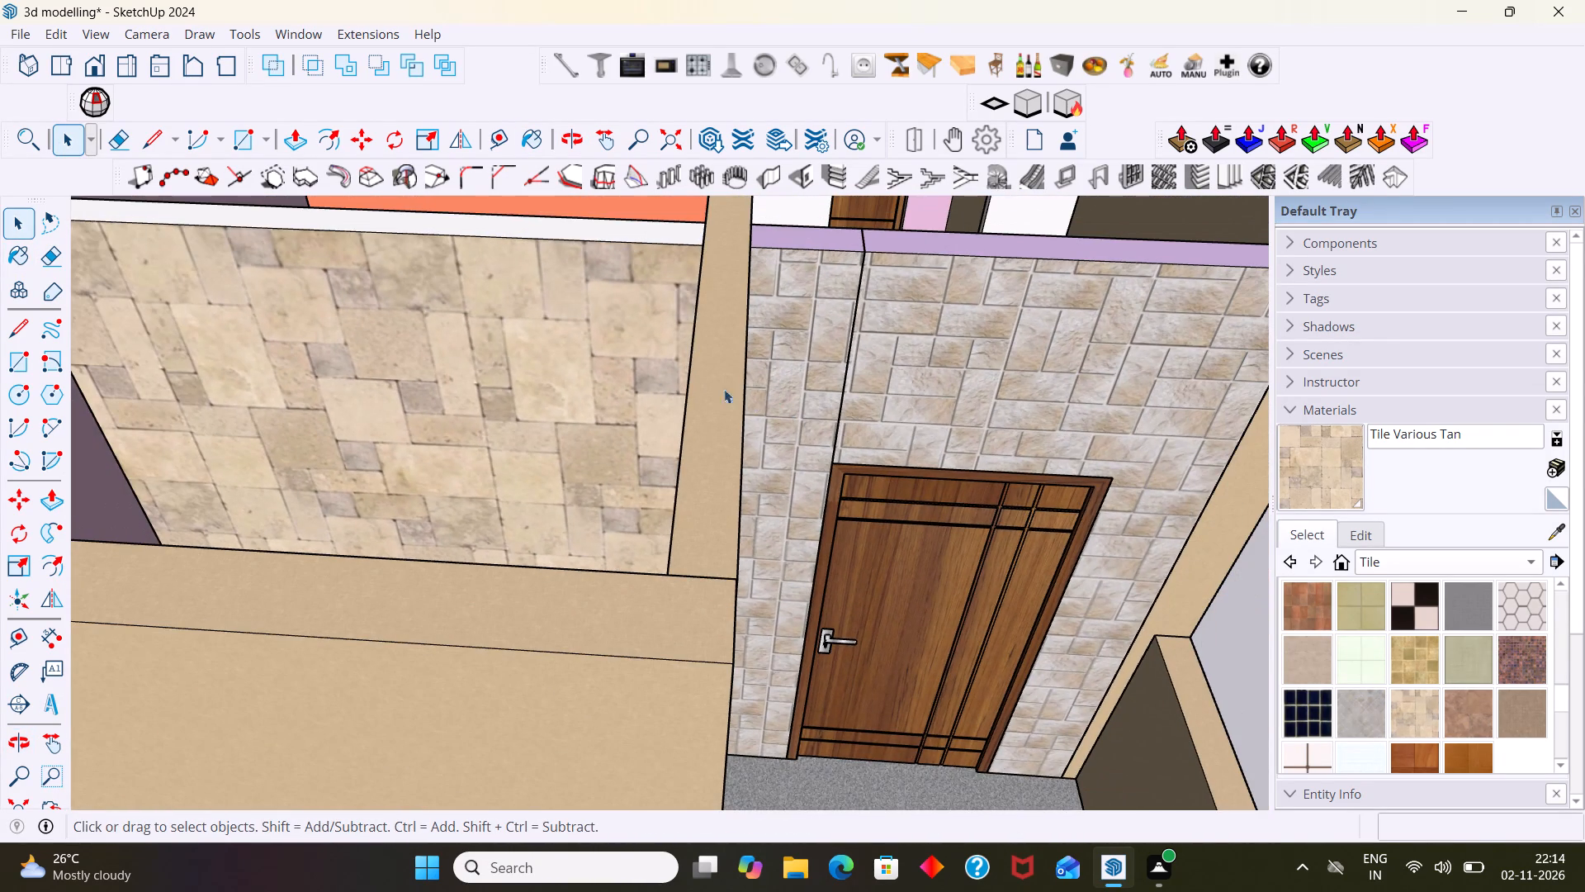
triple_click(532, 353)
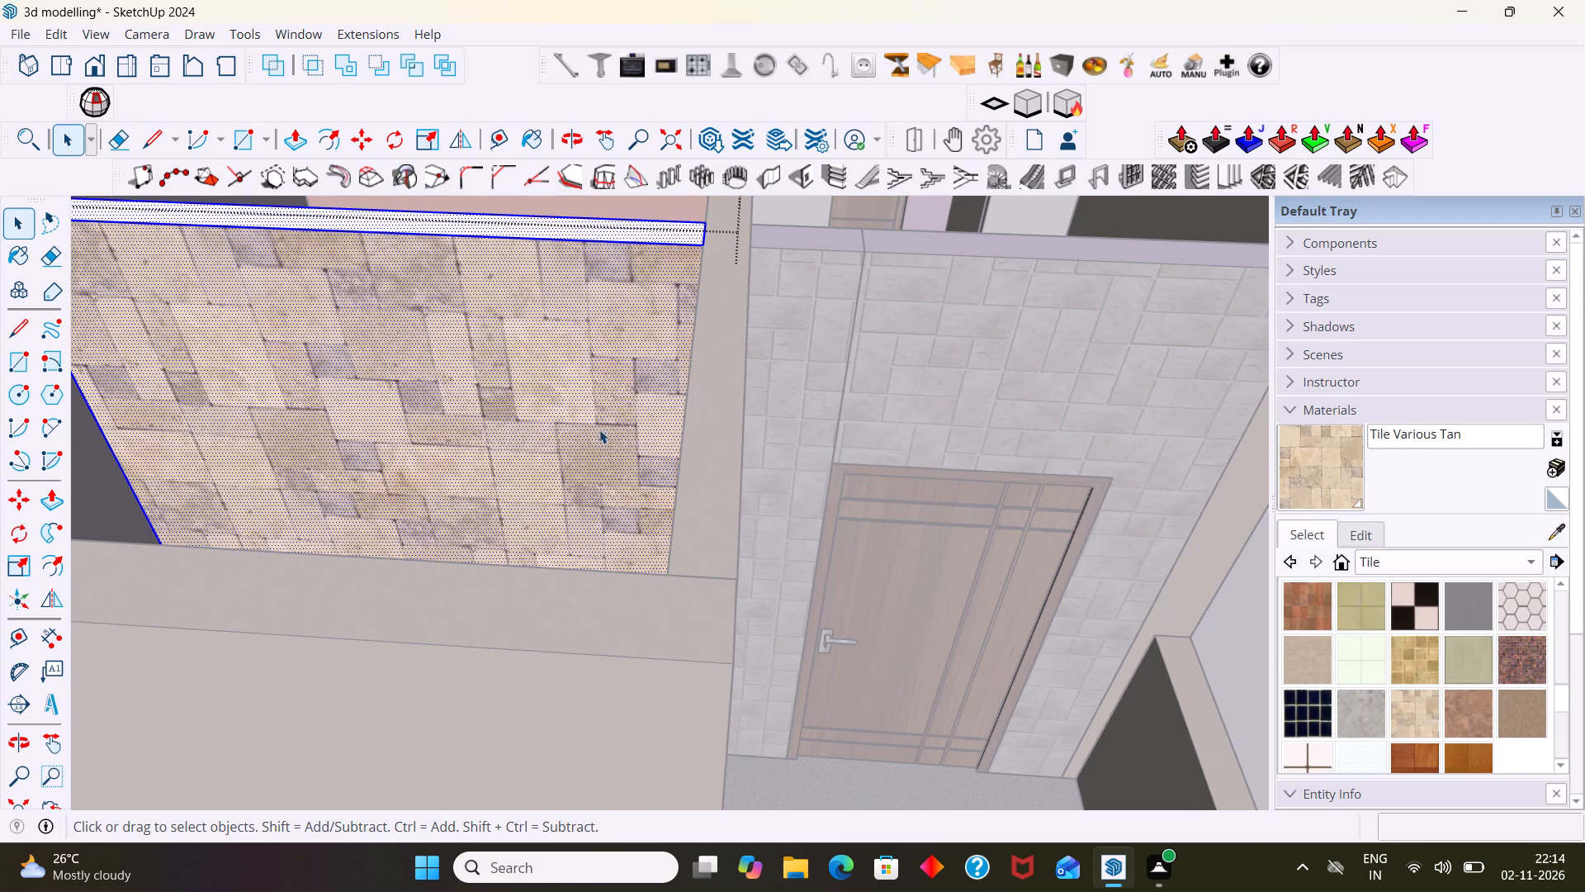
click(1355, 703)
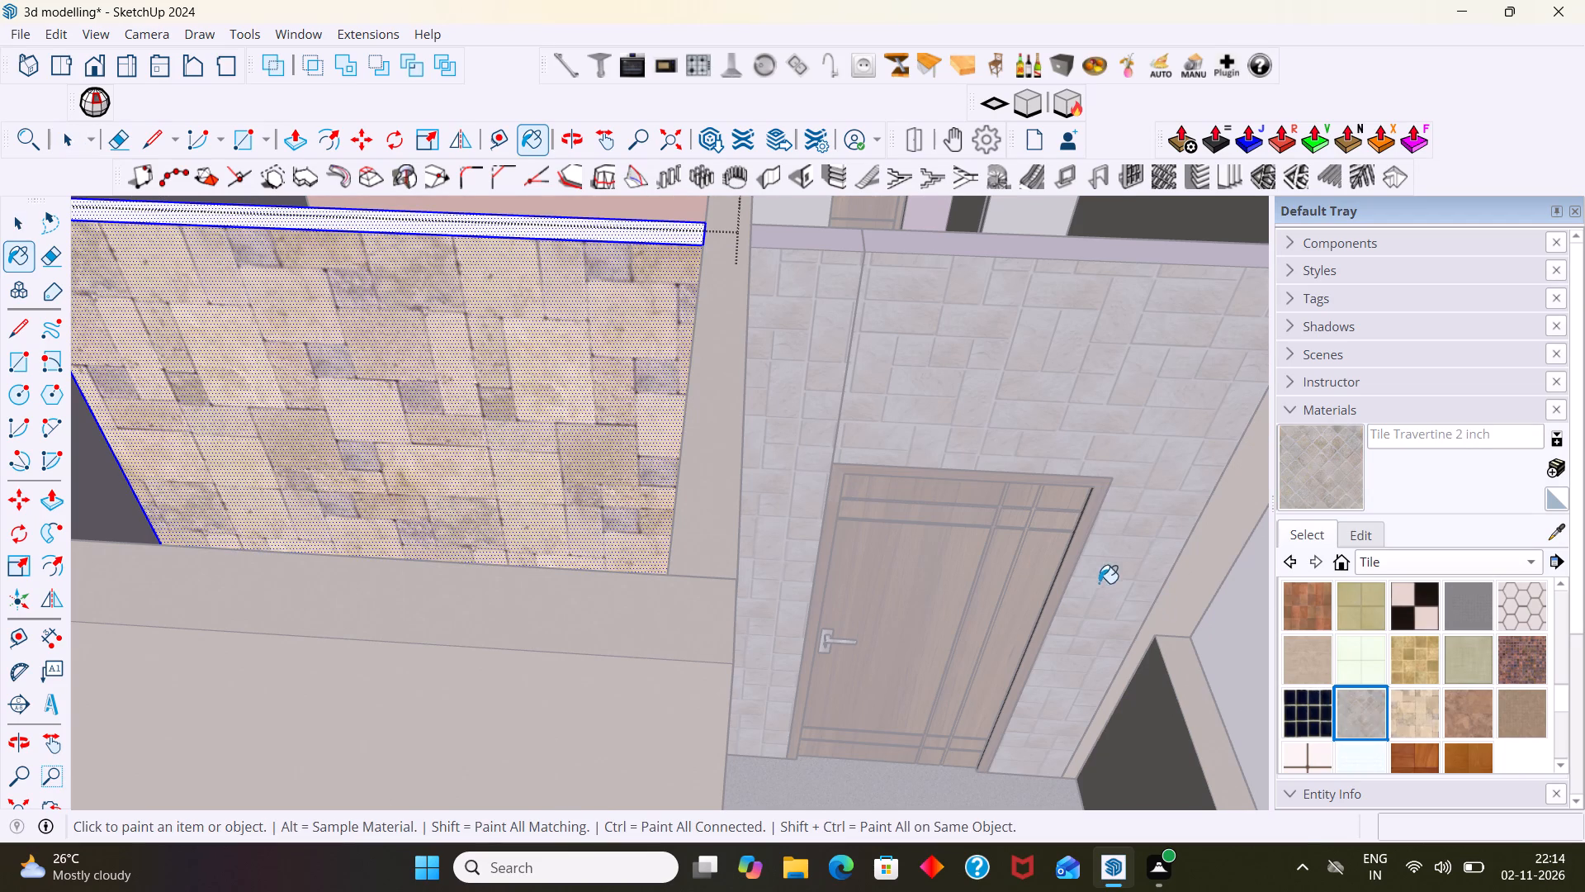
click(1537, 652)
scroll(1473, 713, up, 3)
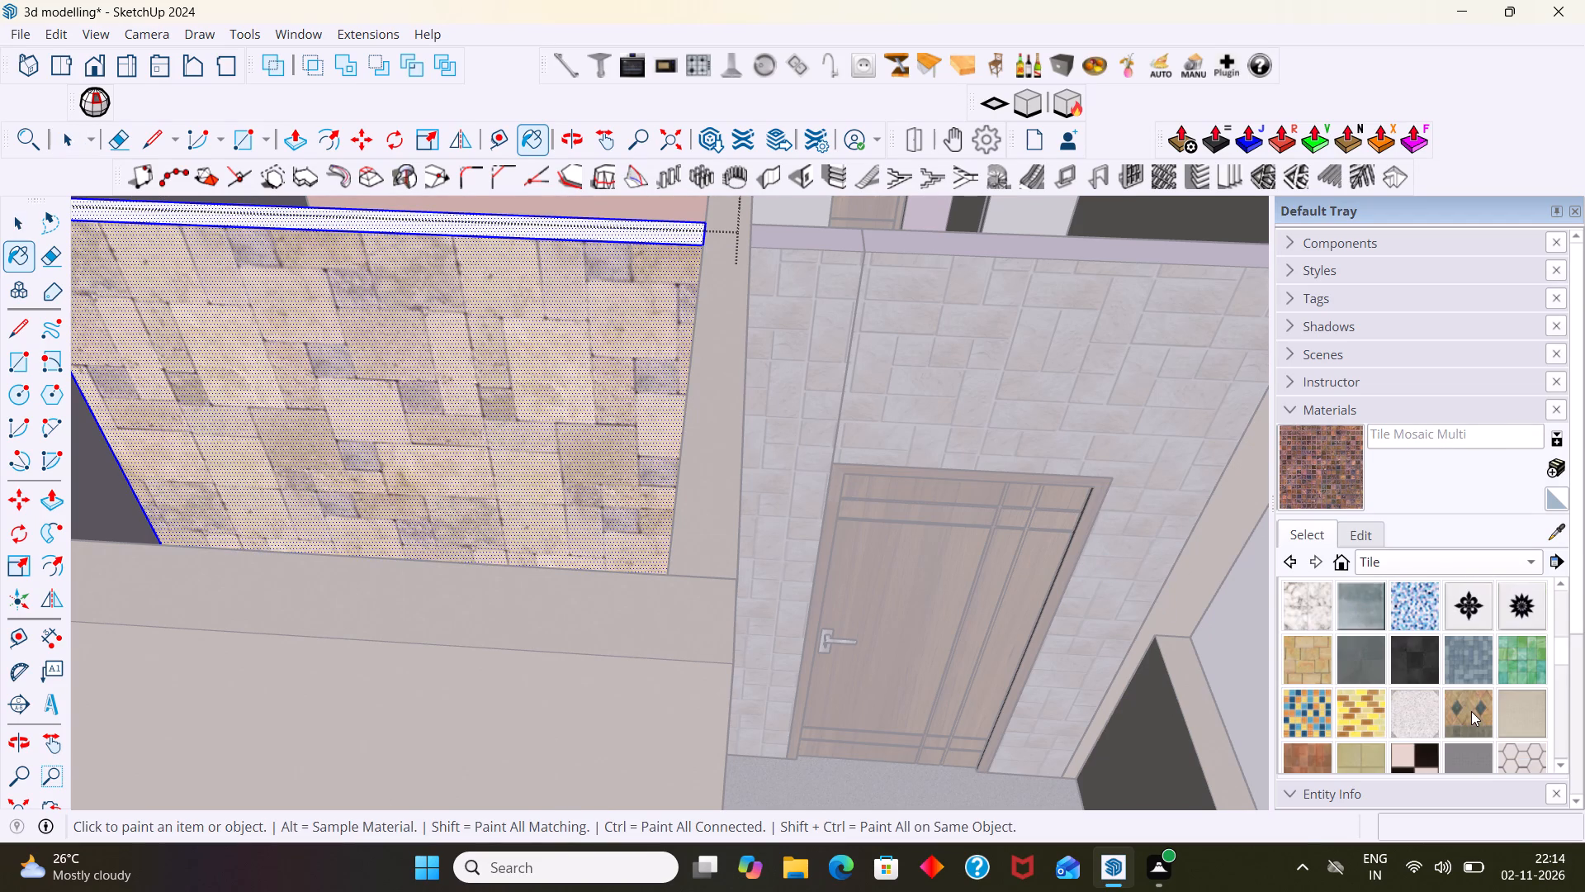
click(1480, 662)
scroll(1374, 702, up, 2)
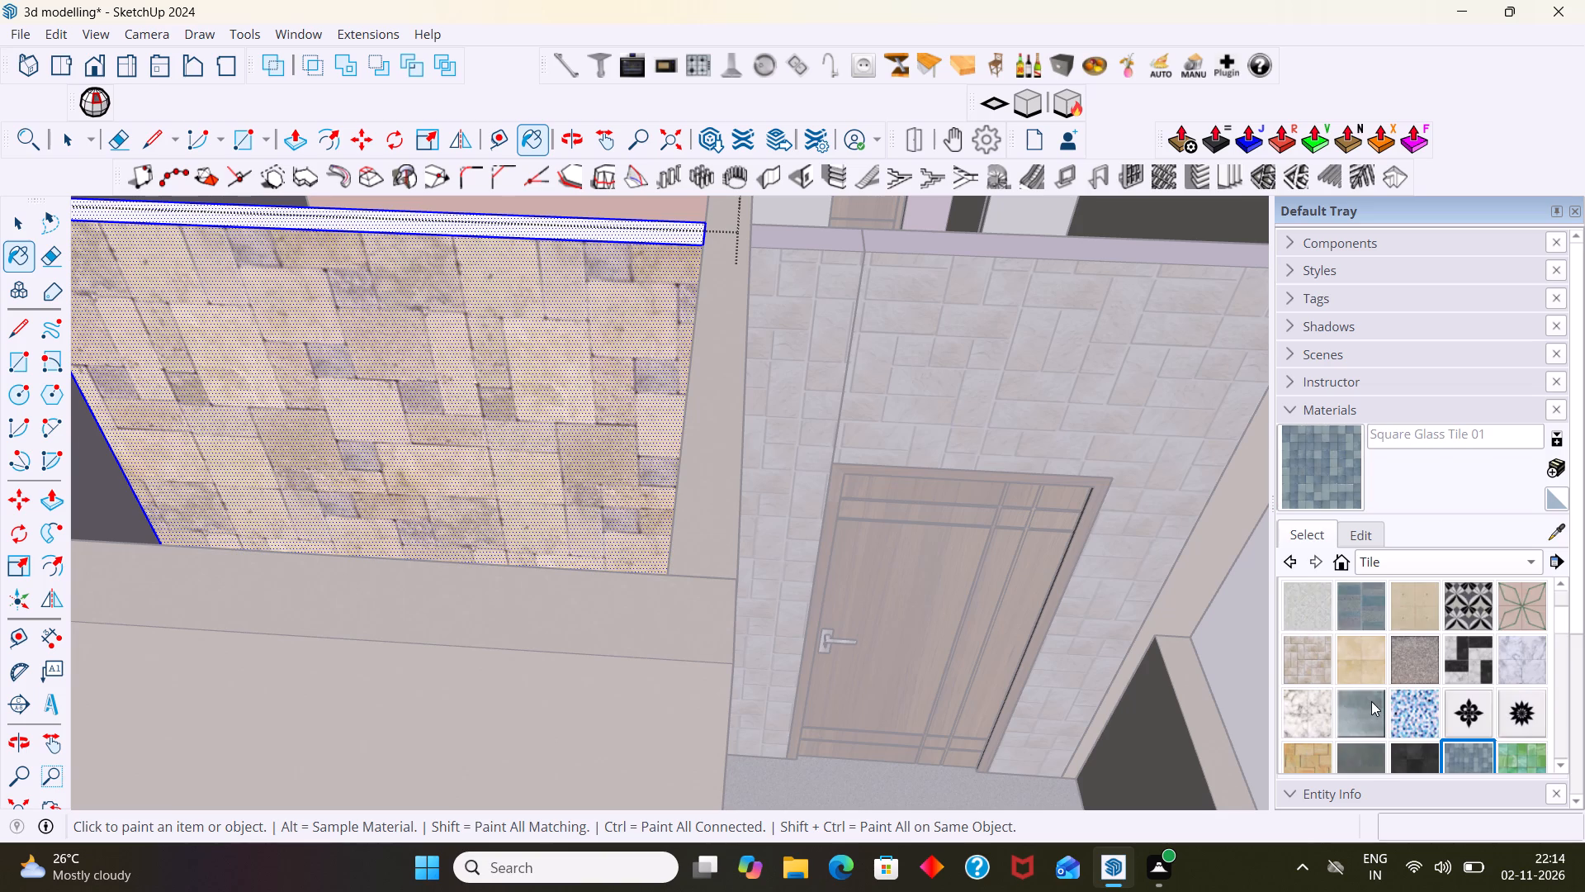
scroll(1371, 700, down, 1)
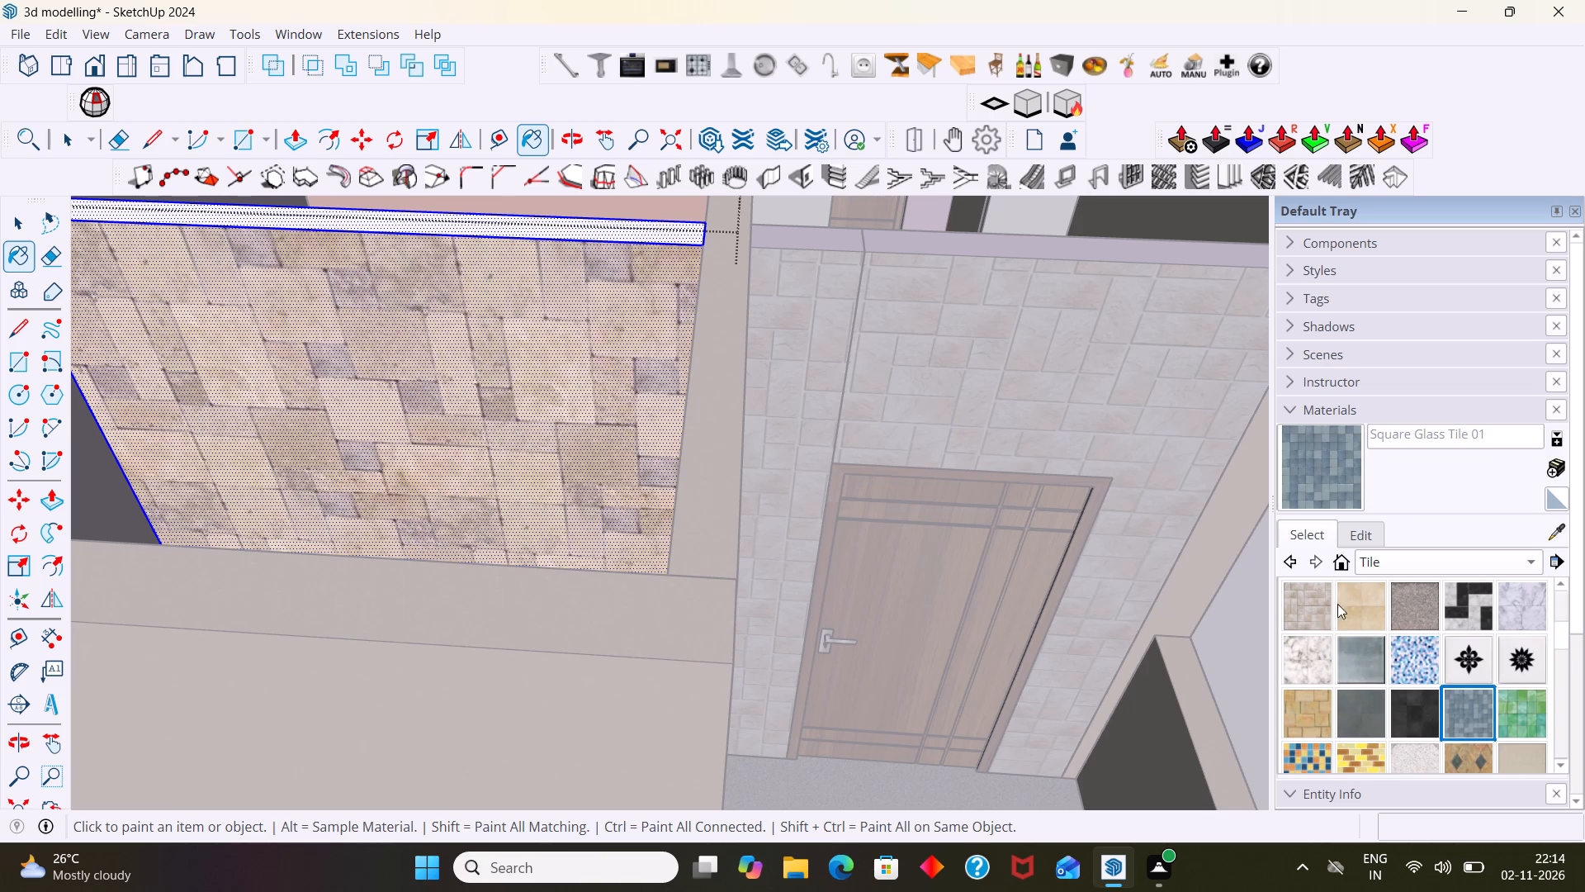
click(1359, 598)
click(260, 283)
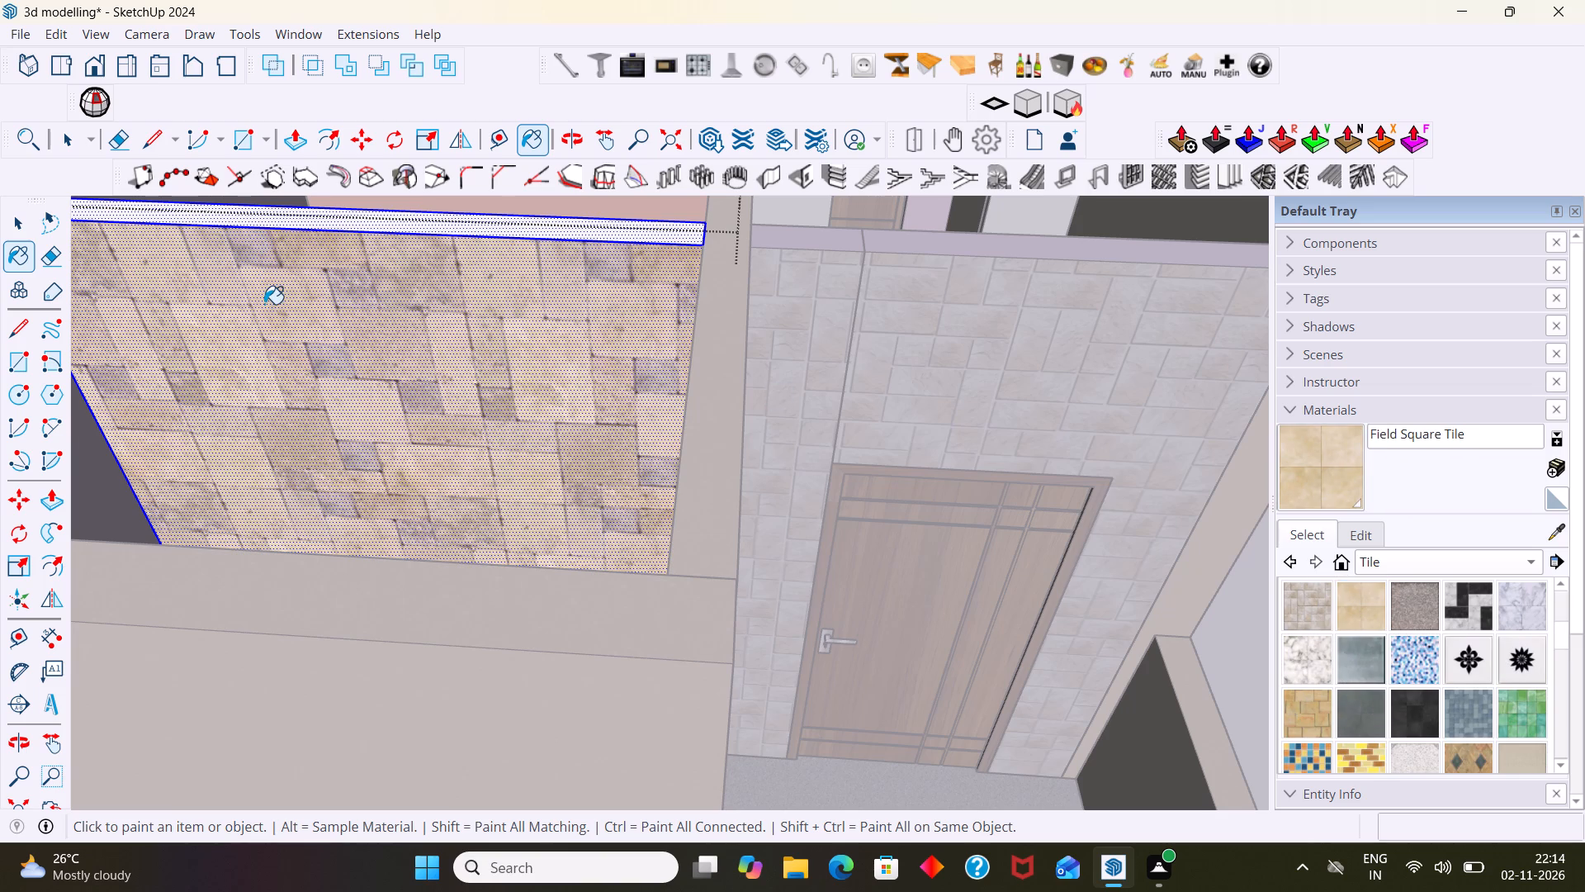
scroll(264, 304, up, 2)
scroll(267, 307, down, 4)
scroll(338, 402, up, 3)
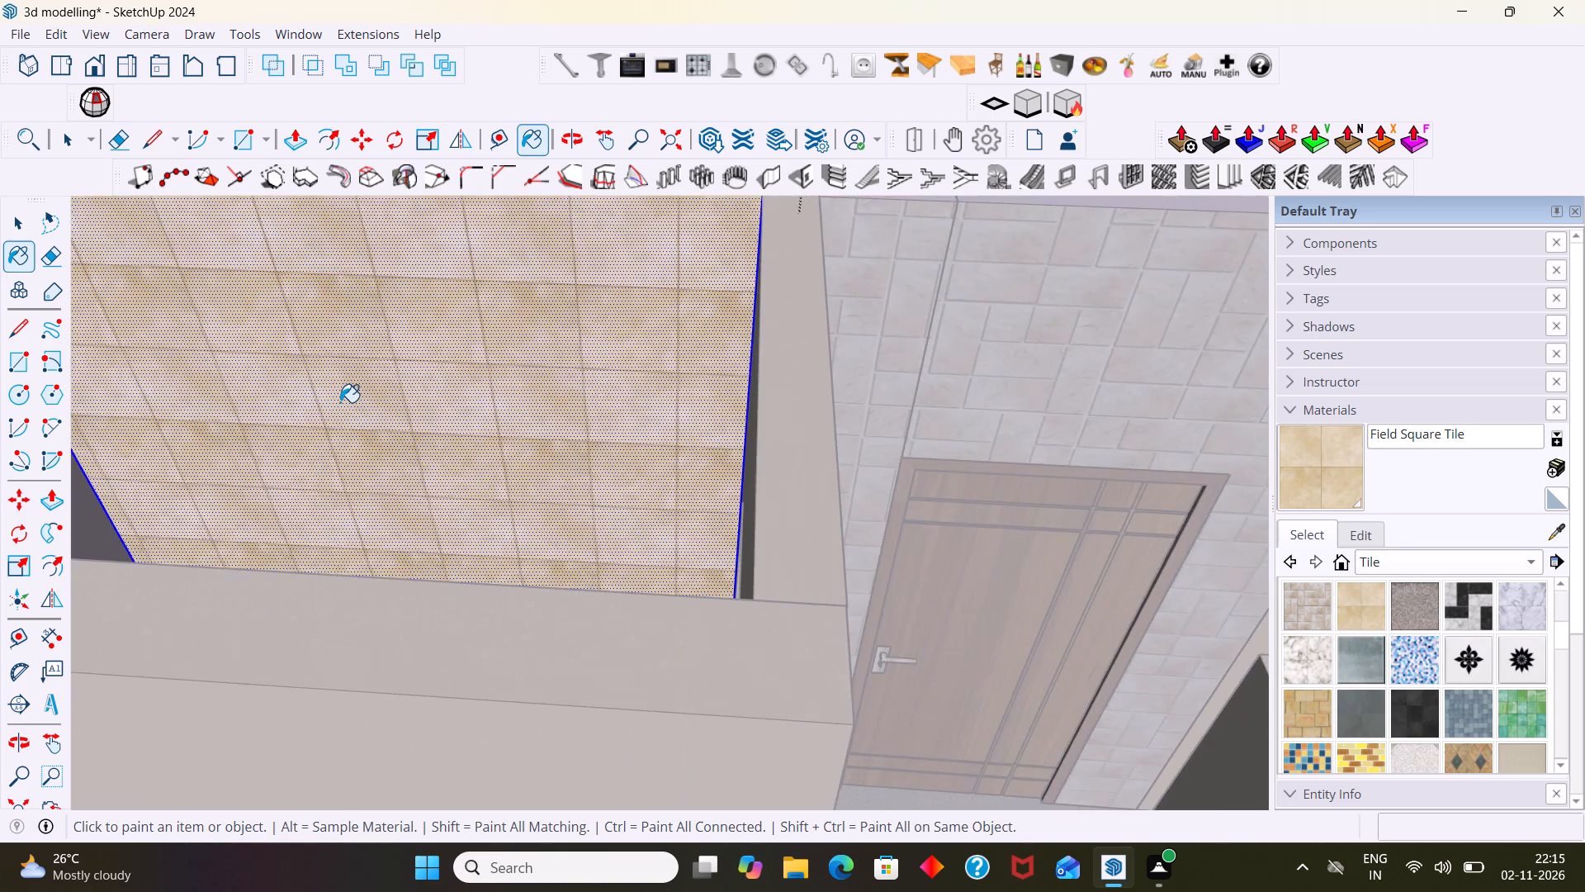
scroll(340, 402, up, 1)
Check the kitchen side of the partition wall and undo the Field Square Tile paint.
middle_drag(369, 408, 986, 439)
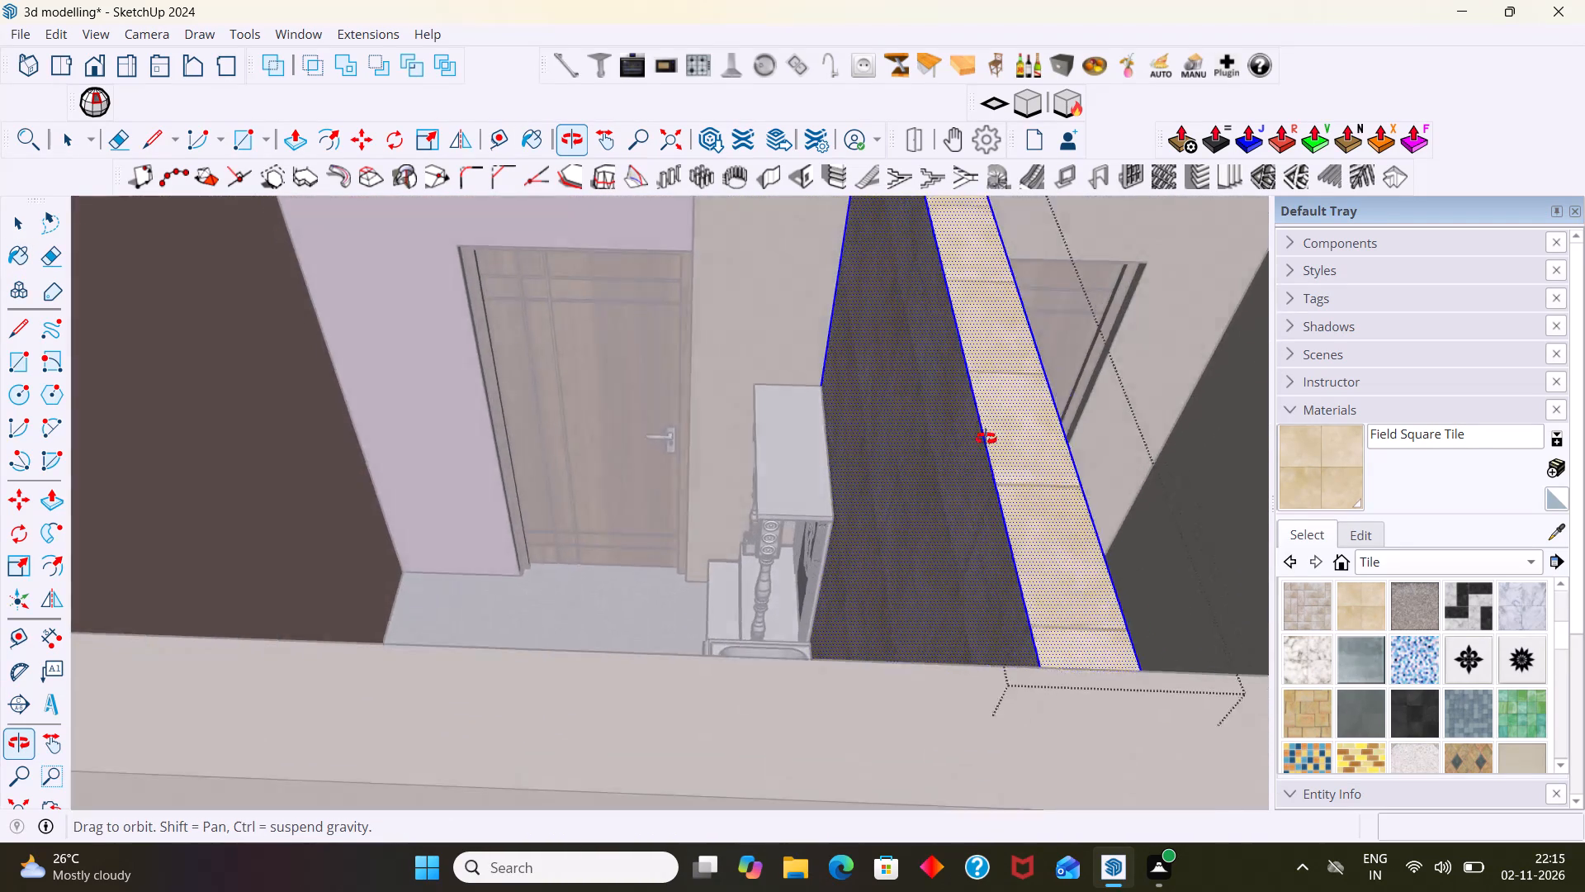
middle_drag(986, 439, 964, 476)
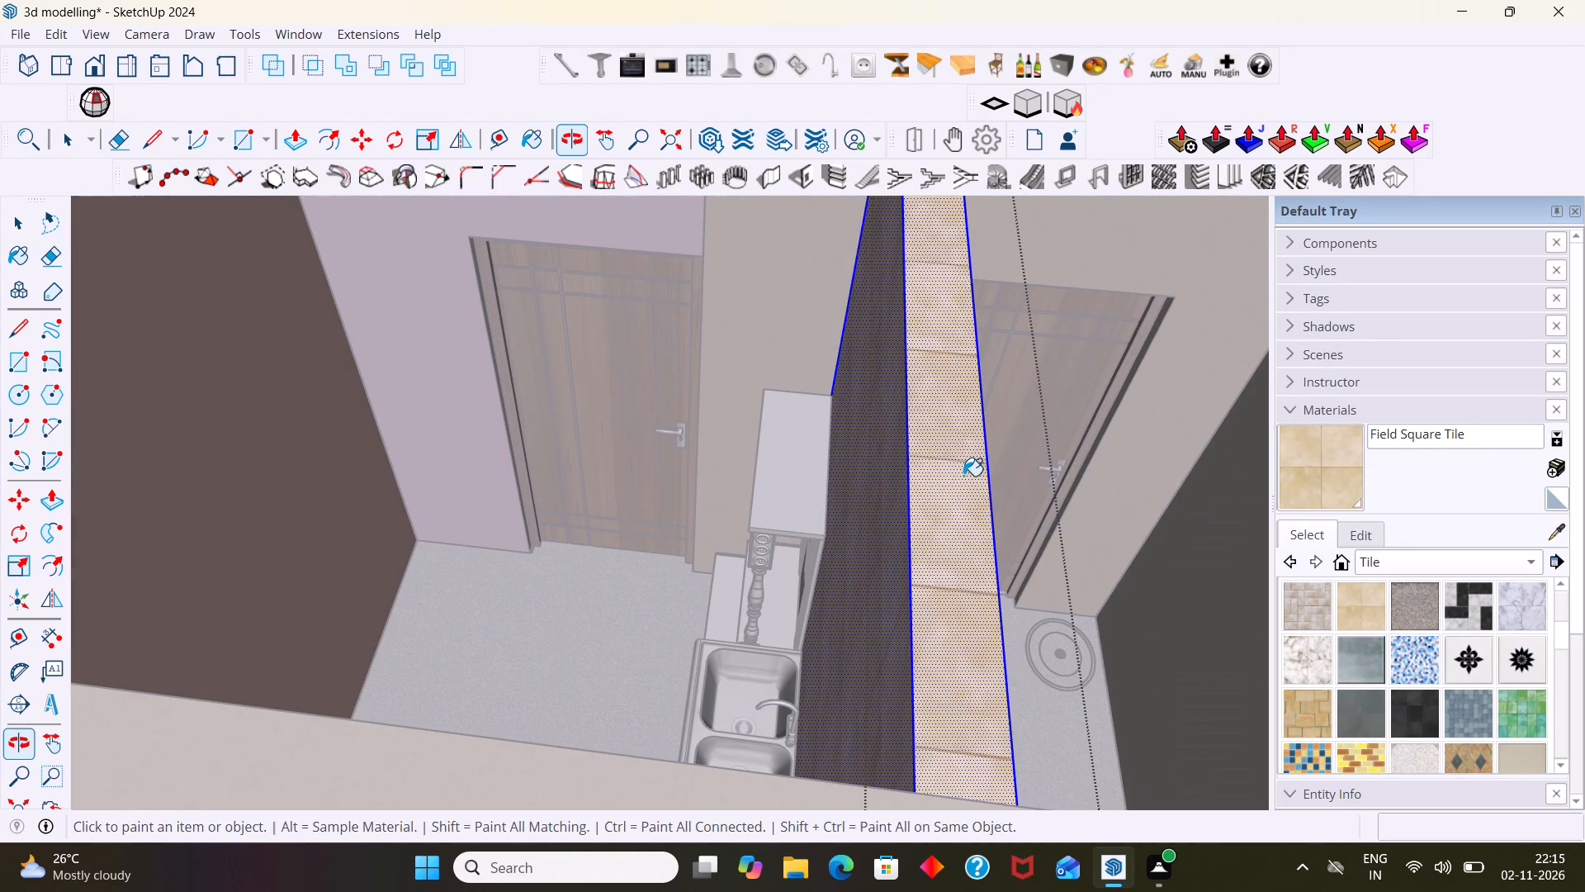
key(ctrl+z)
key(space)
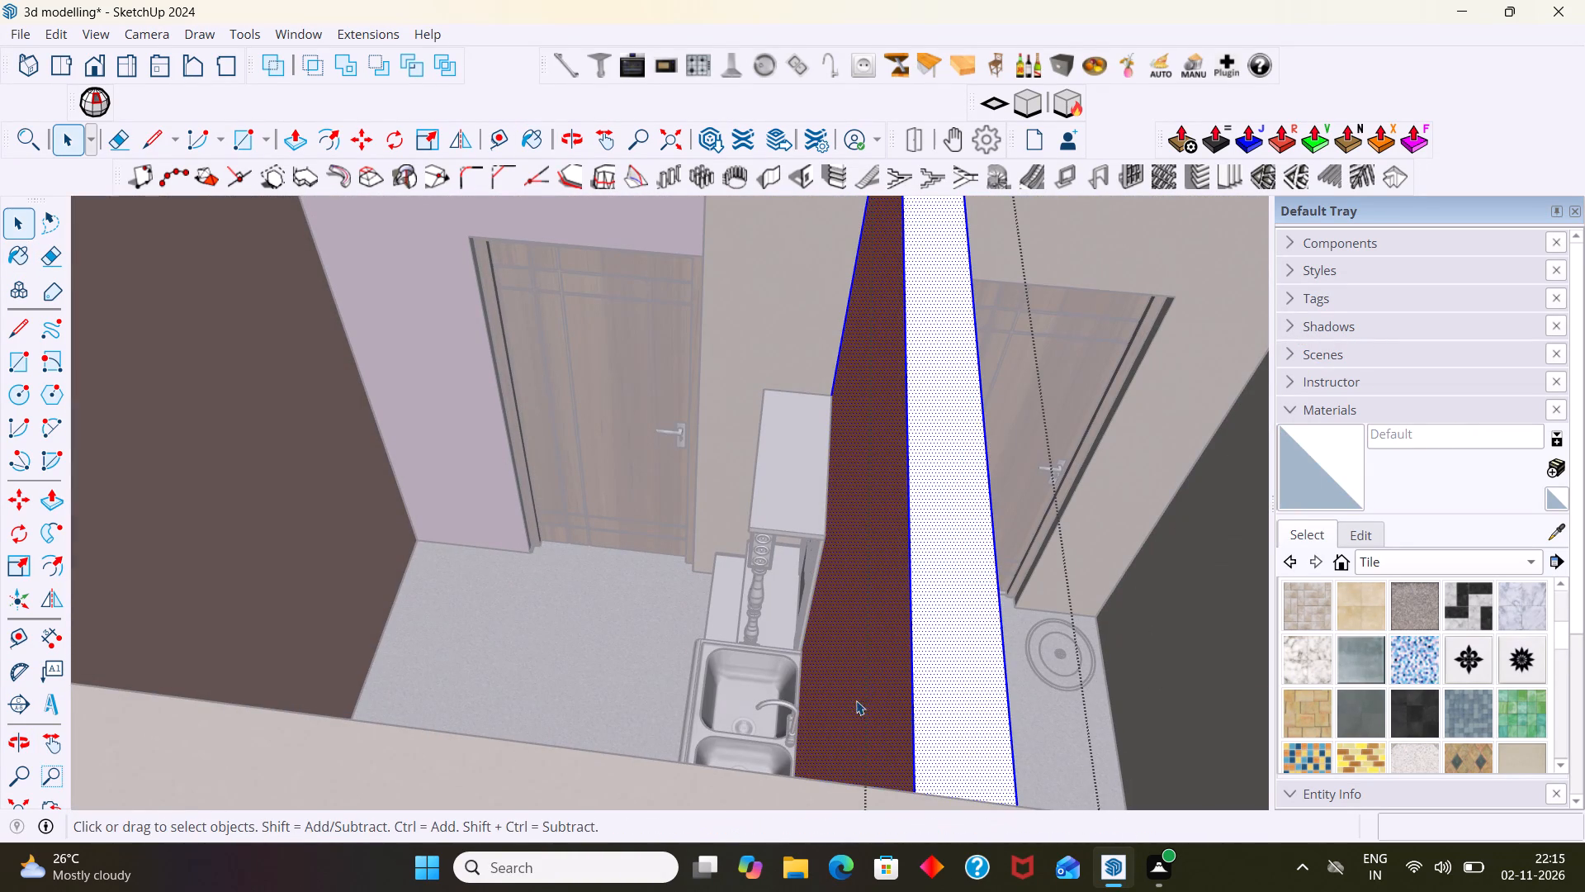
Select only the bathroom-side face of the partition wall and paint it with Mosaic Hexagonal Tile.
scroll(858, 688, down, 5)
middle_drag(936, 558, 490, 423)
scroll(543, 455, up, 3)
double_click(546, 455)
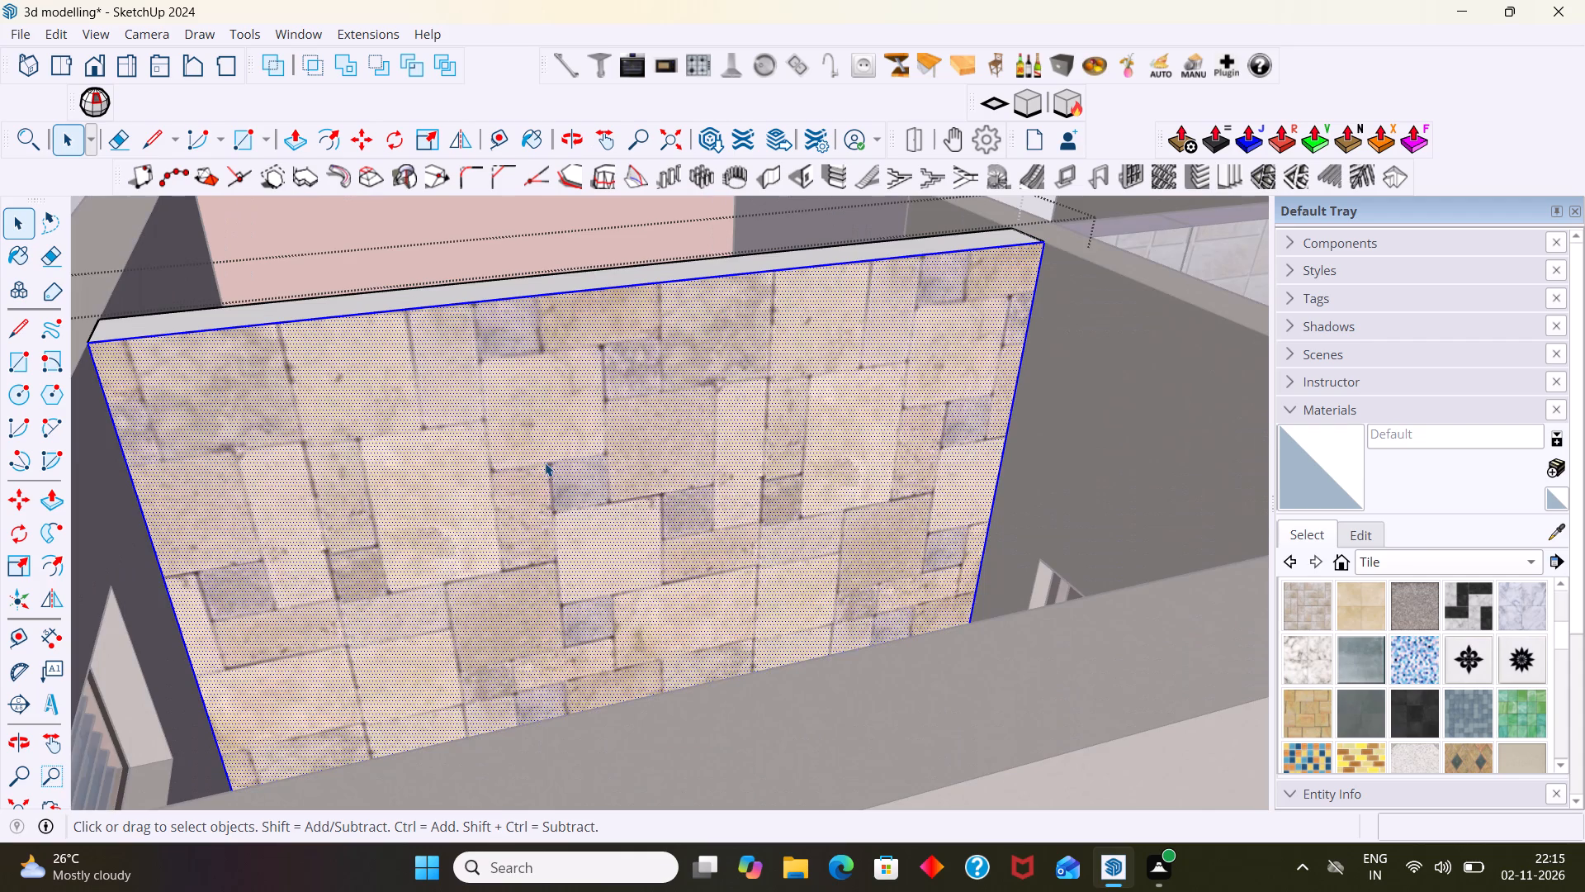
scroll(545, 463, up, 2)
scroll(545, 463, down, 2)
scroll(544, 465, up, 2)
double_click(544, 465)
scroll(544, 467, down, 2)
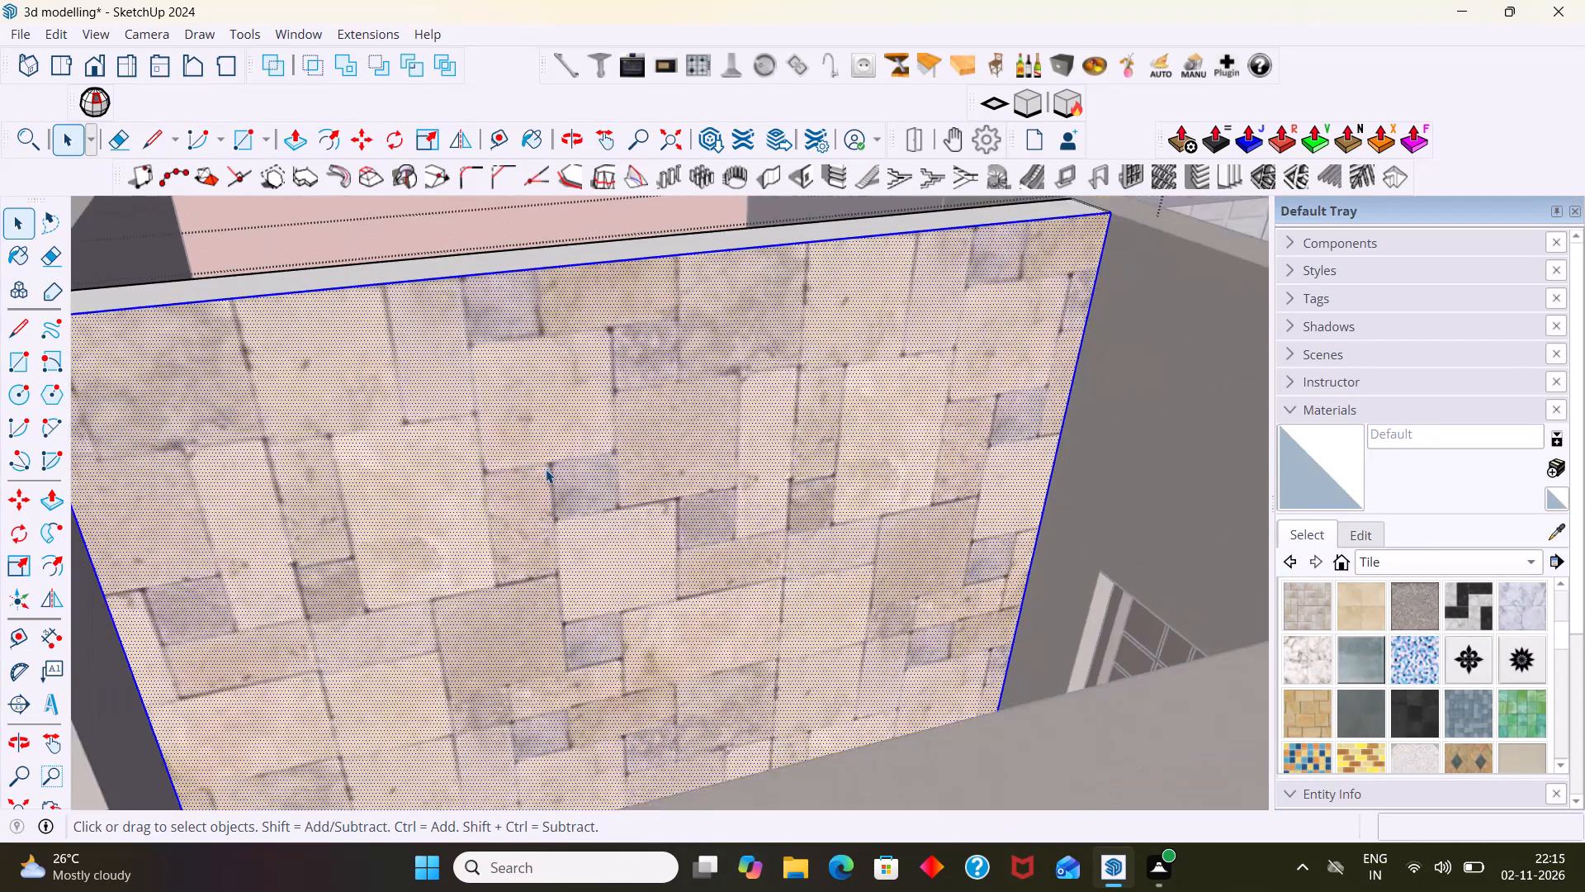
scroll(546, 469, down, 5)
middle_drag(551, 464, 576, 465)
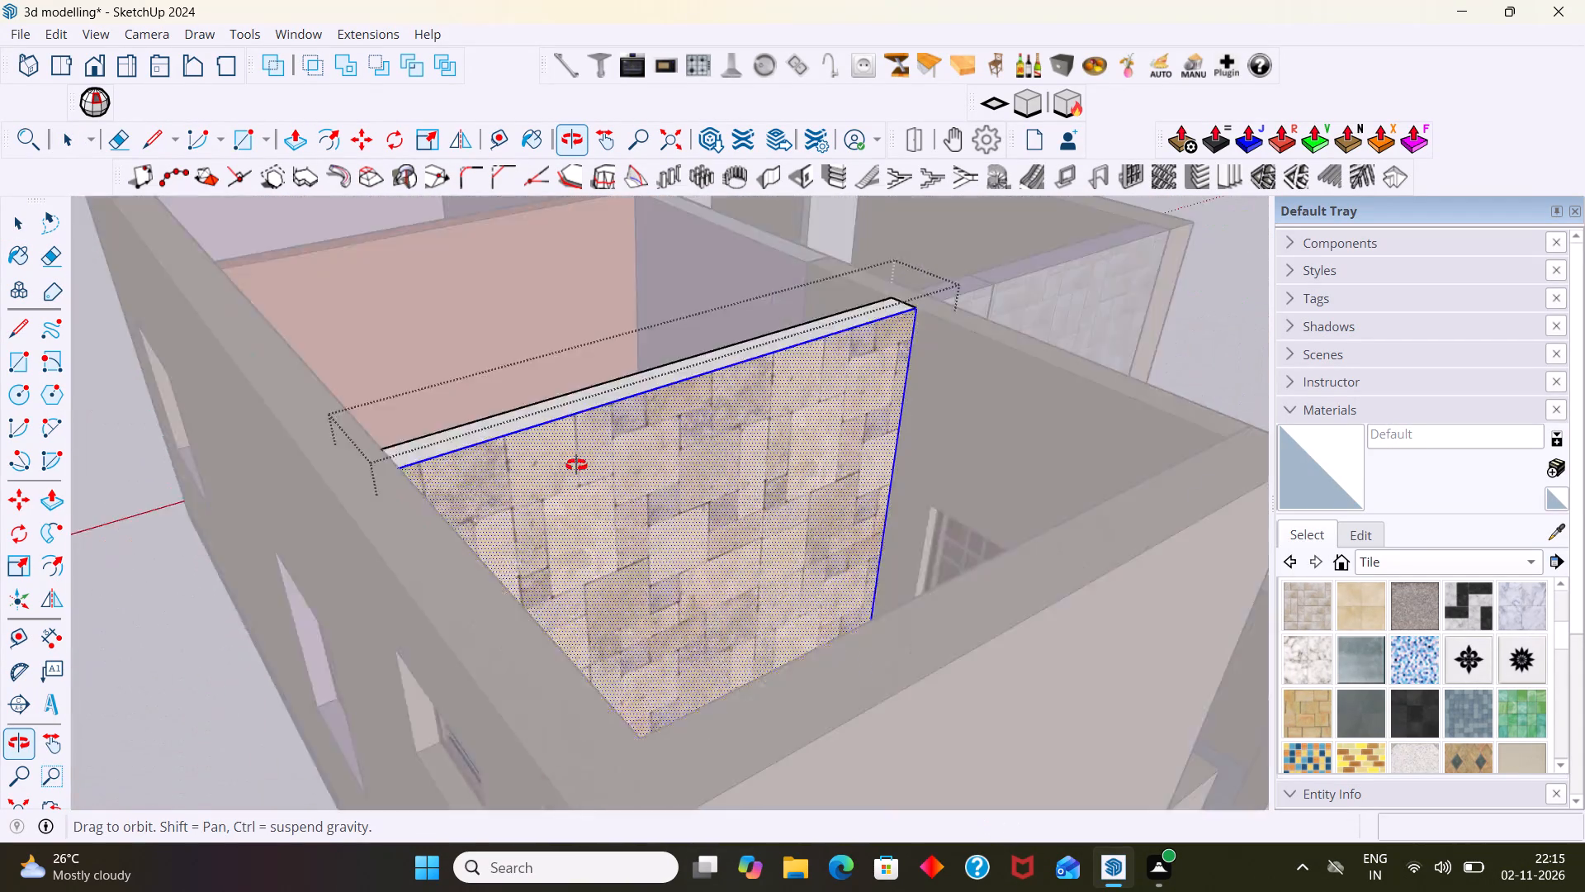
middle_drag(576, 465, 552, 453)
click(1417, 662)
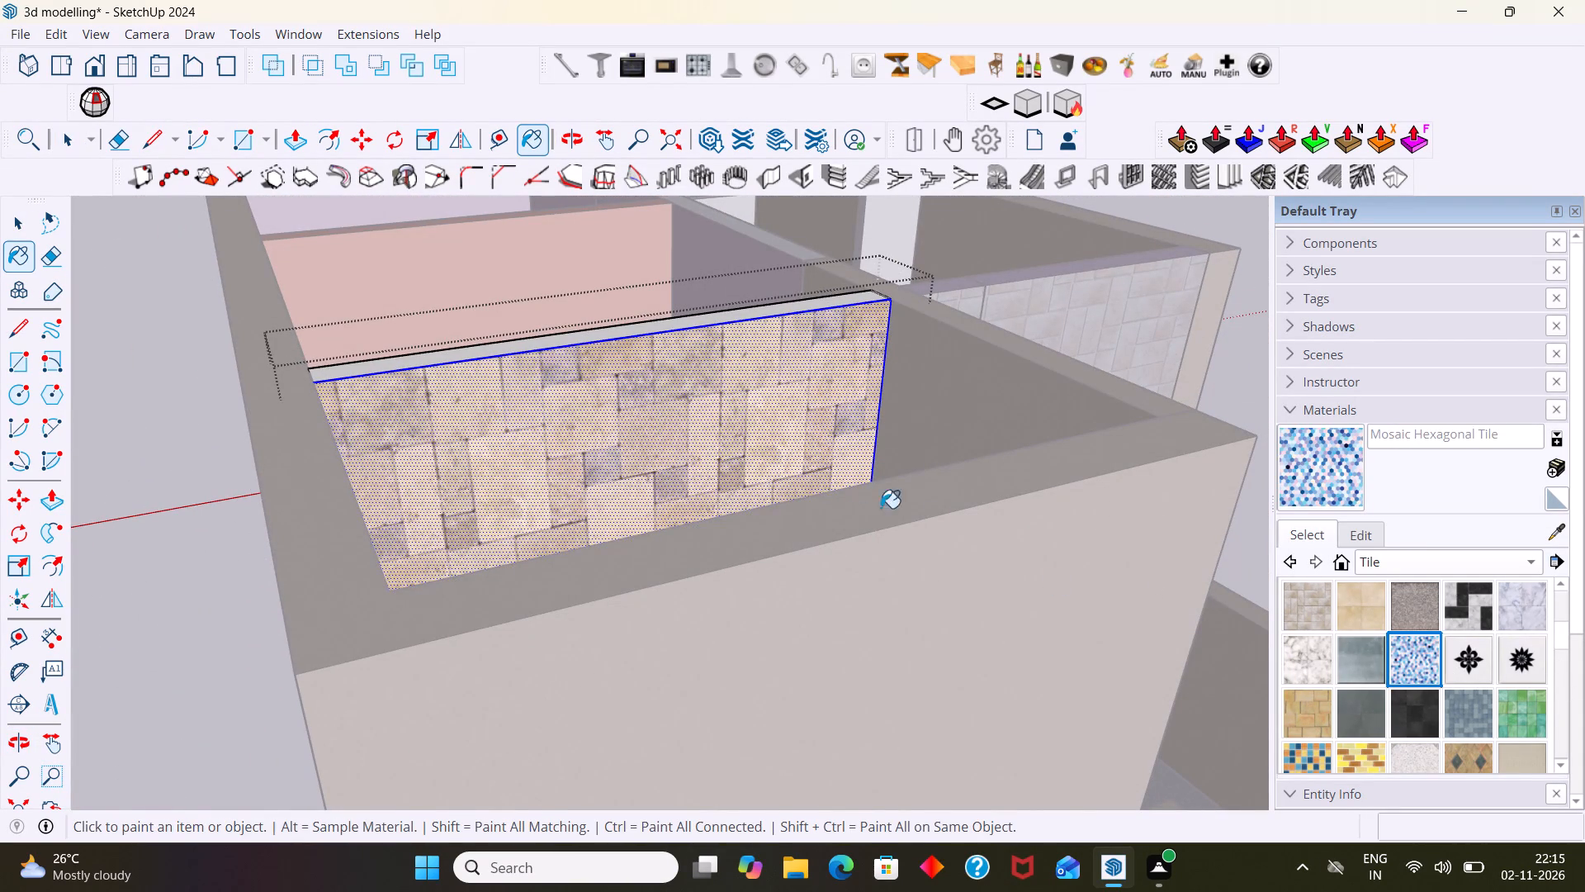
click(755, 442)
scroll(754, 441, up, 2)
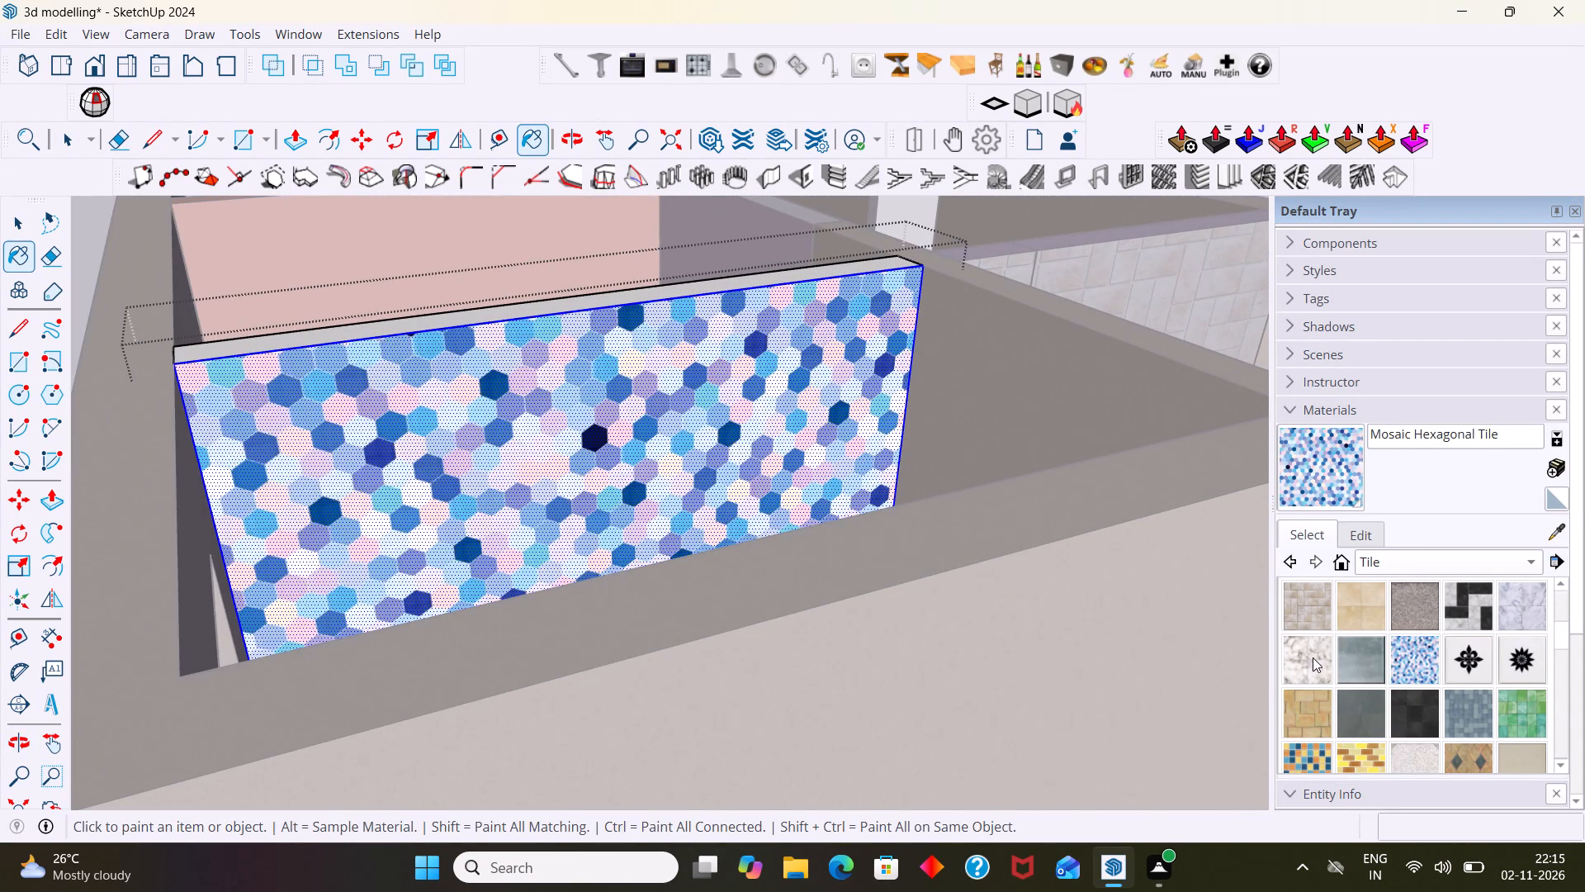
Repaint the selected bathroom-side wall face with Marble Carrara Gold Floor Tile.
click(1313, 657)
click(717, 379)
scroll(711, 406, up, 8)
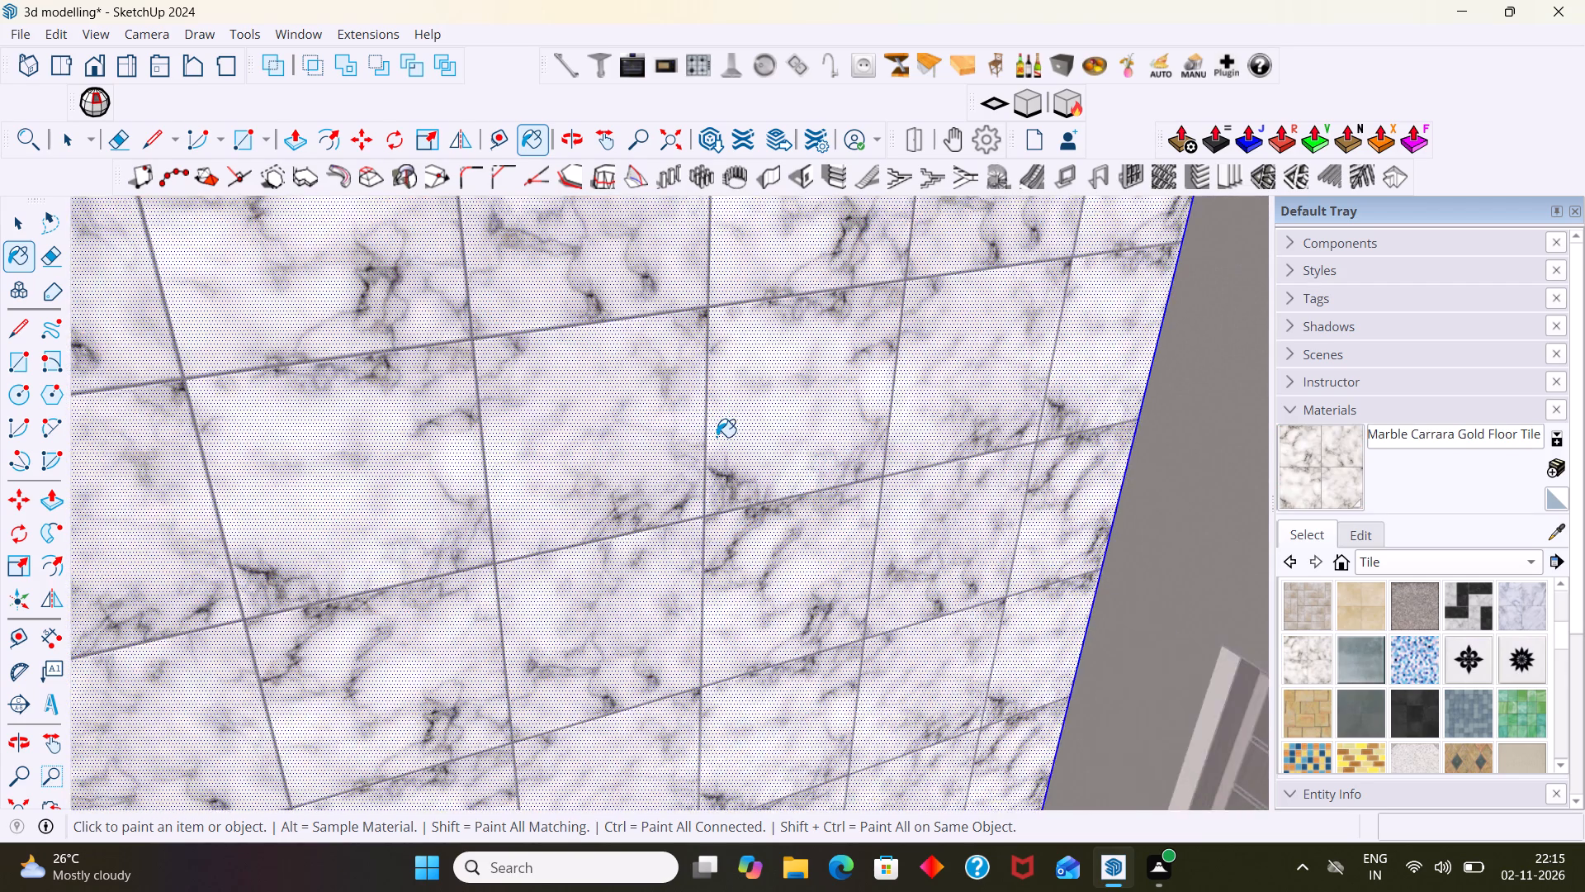
scroll(717, 437, up, 3)
scroll(717, 437, down, 13)
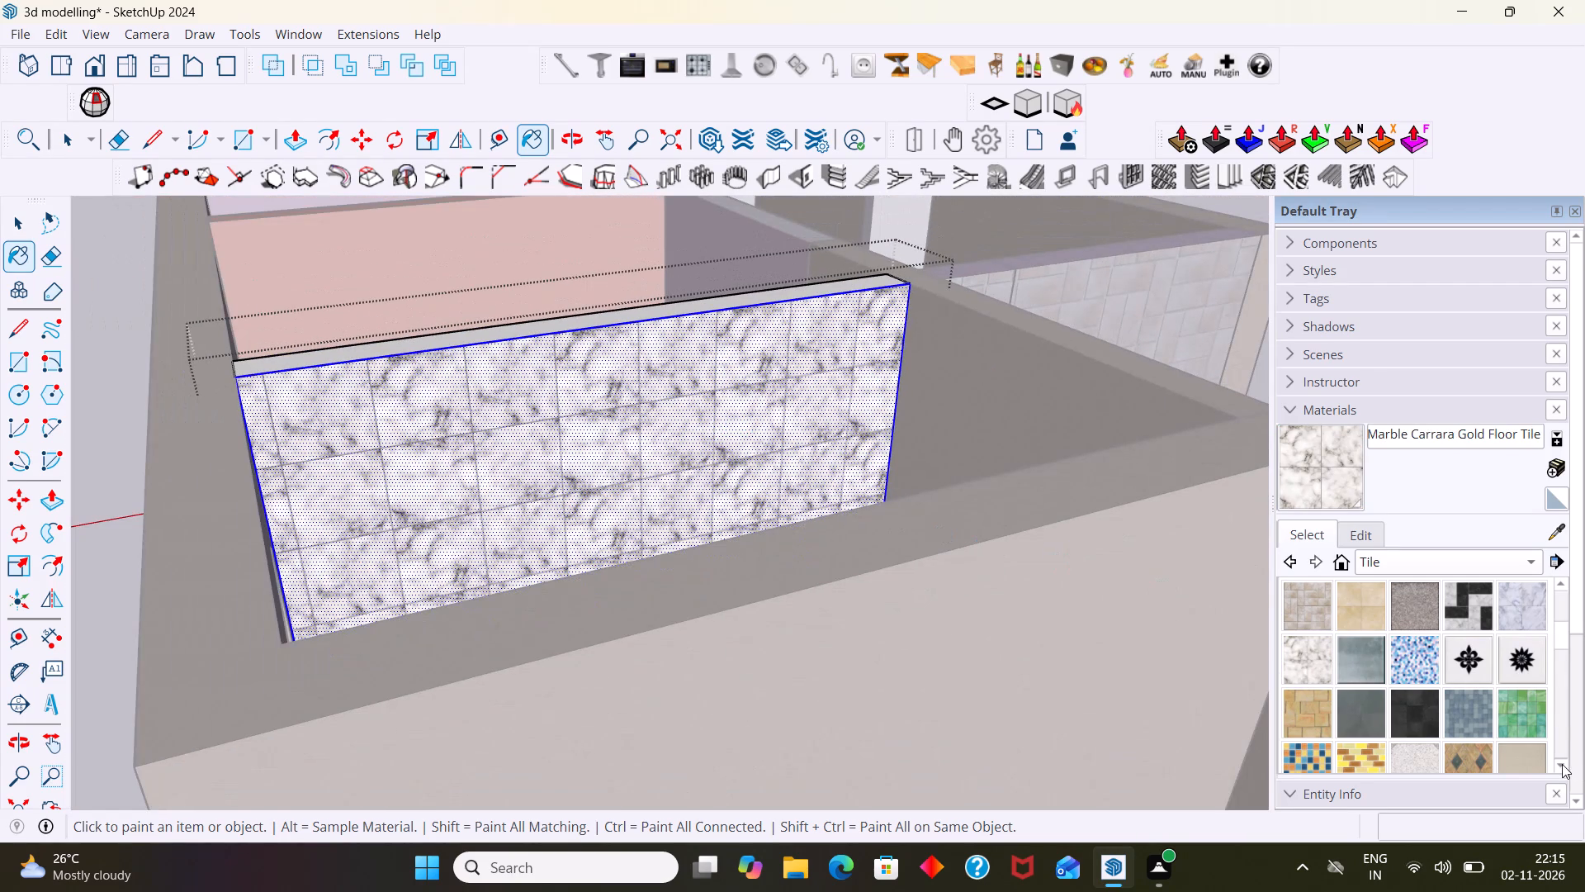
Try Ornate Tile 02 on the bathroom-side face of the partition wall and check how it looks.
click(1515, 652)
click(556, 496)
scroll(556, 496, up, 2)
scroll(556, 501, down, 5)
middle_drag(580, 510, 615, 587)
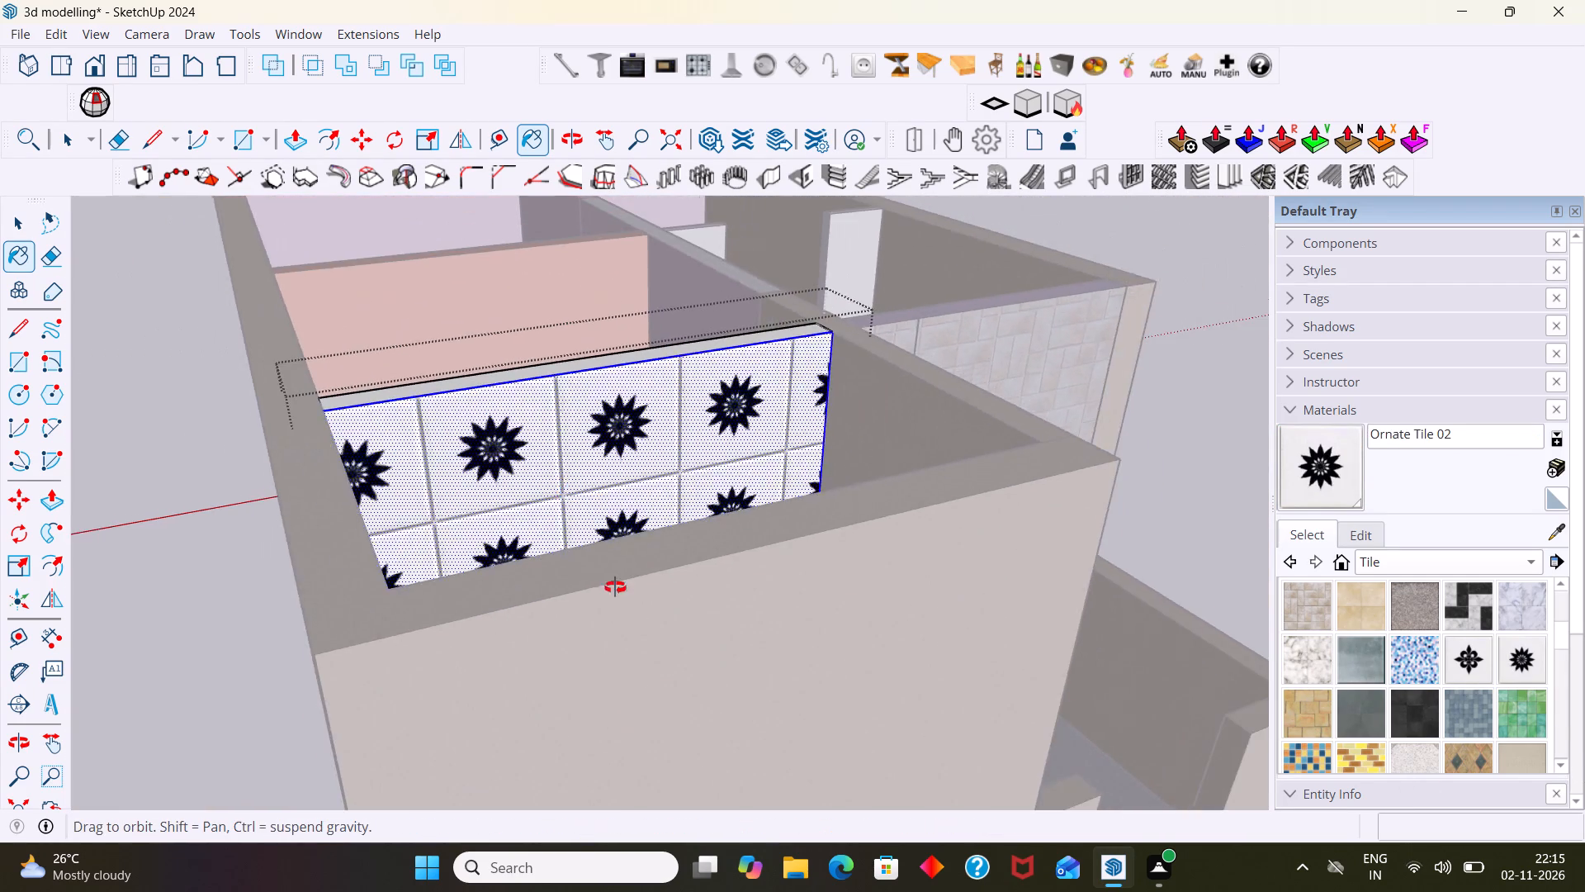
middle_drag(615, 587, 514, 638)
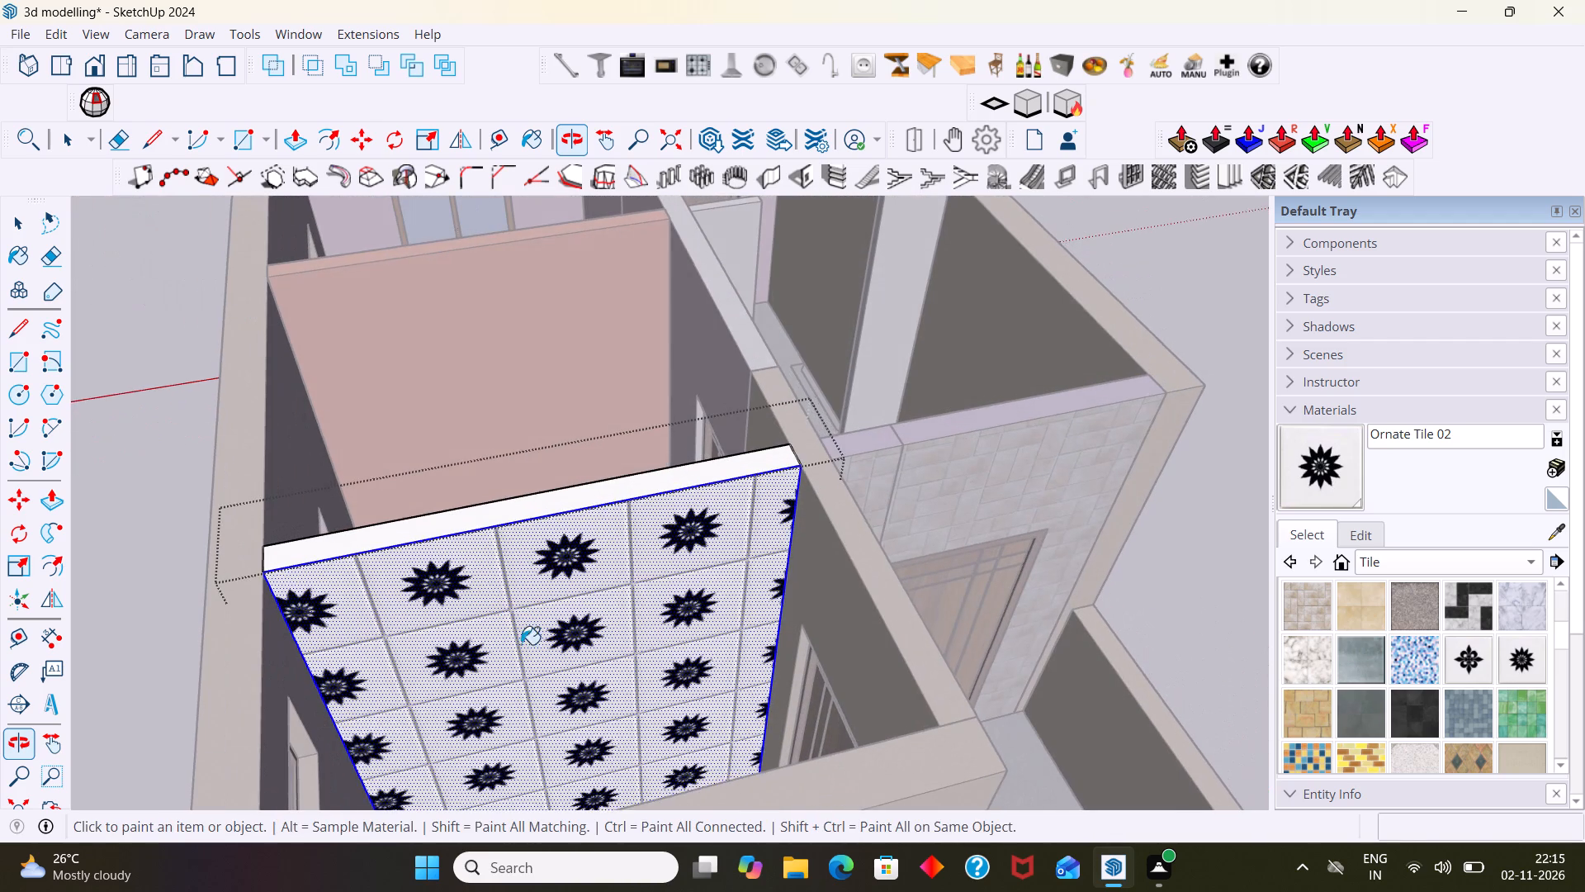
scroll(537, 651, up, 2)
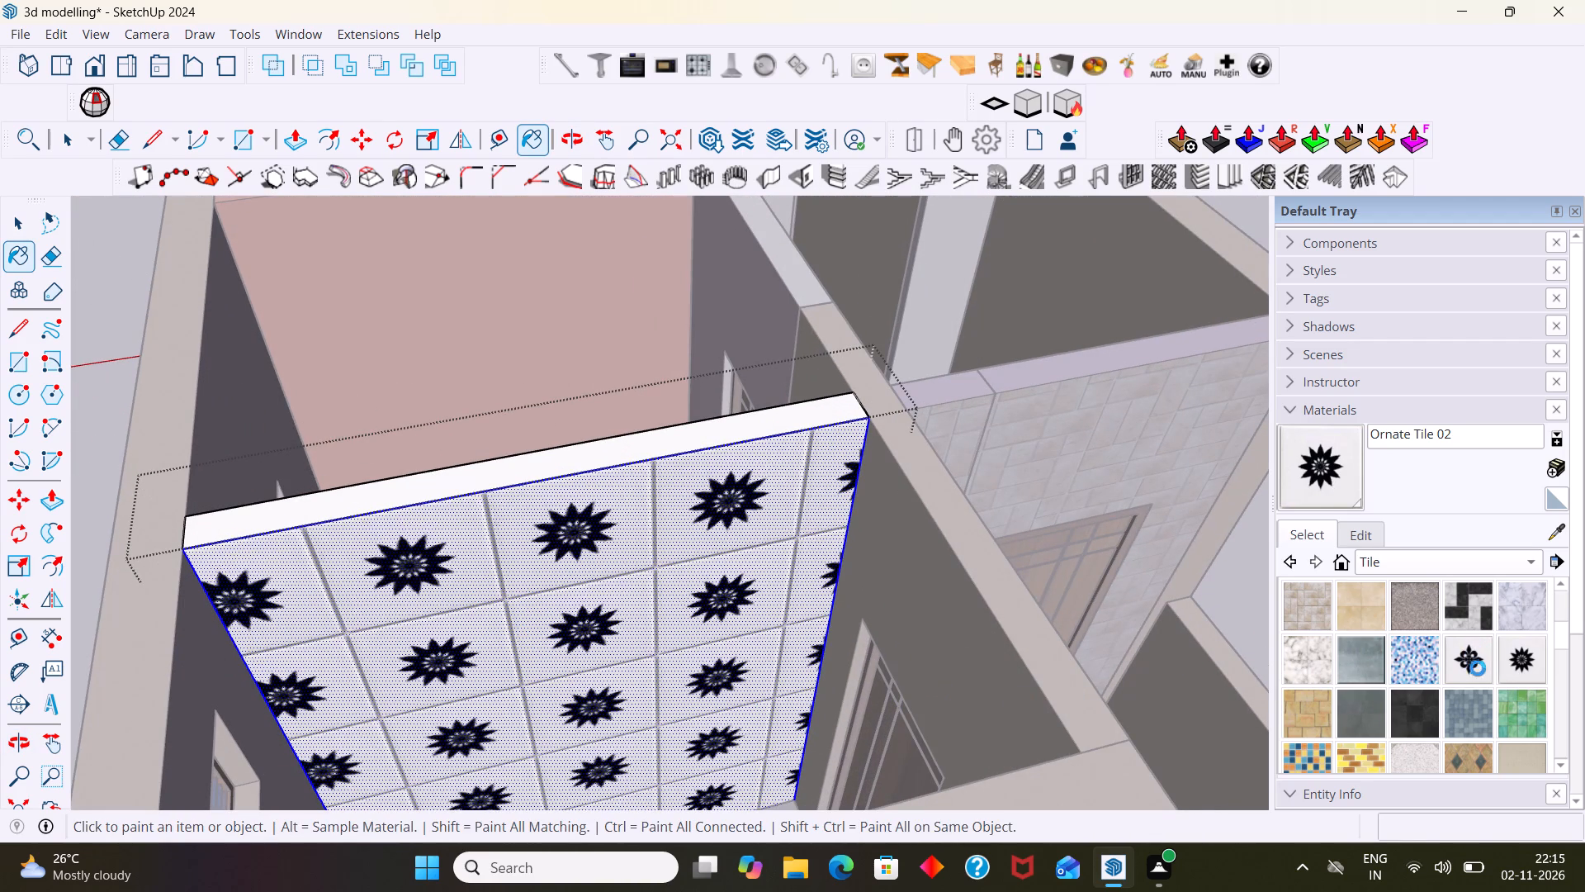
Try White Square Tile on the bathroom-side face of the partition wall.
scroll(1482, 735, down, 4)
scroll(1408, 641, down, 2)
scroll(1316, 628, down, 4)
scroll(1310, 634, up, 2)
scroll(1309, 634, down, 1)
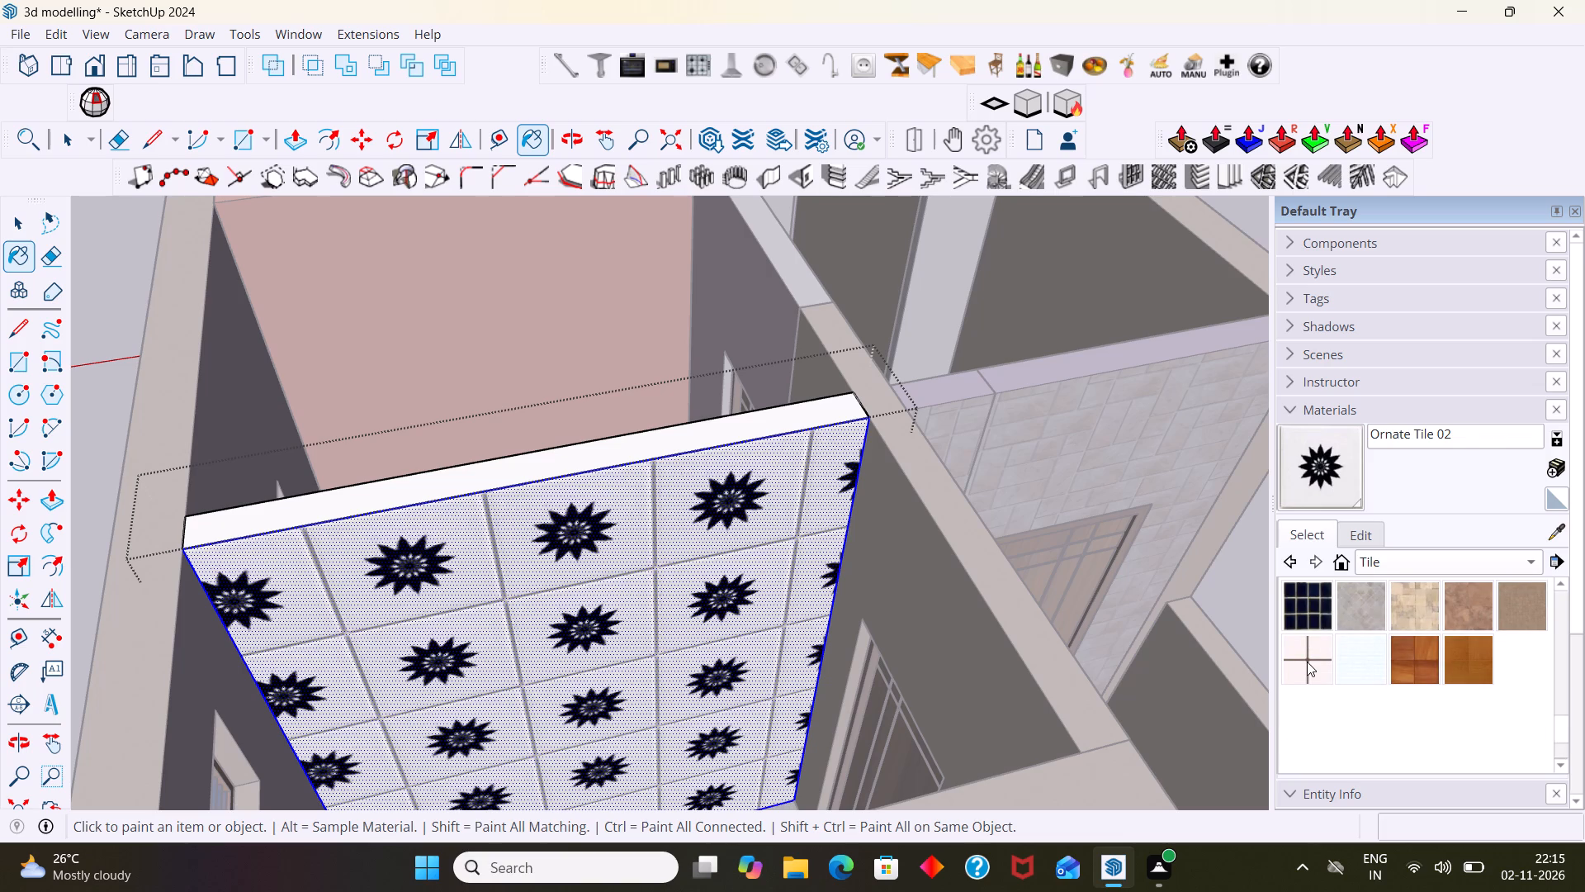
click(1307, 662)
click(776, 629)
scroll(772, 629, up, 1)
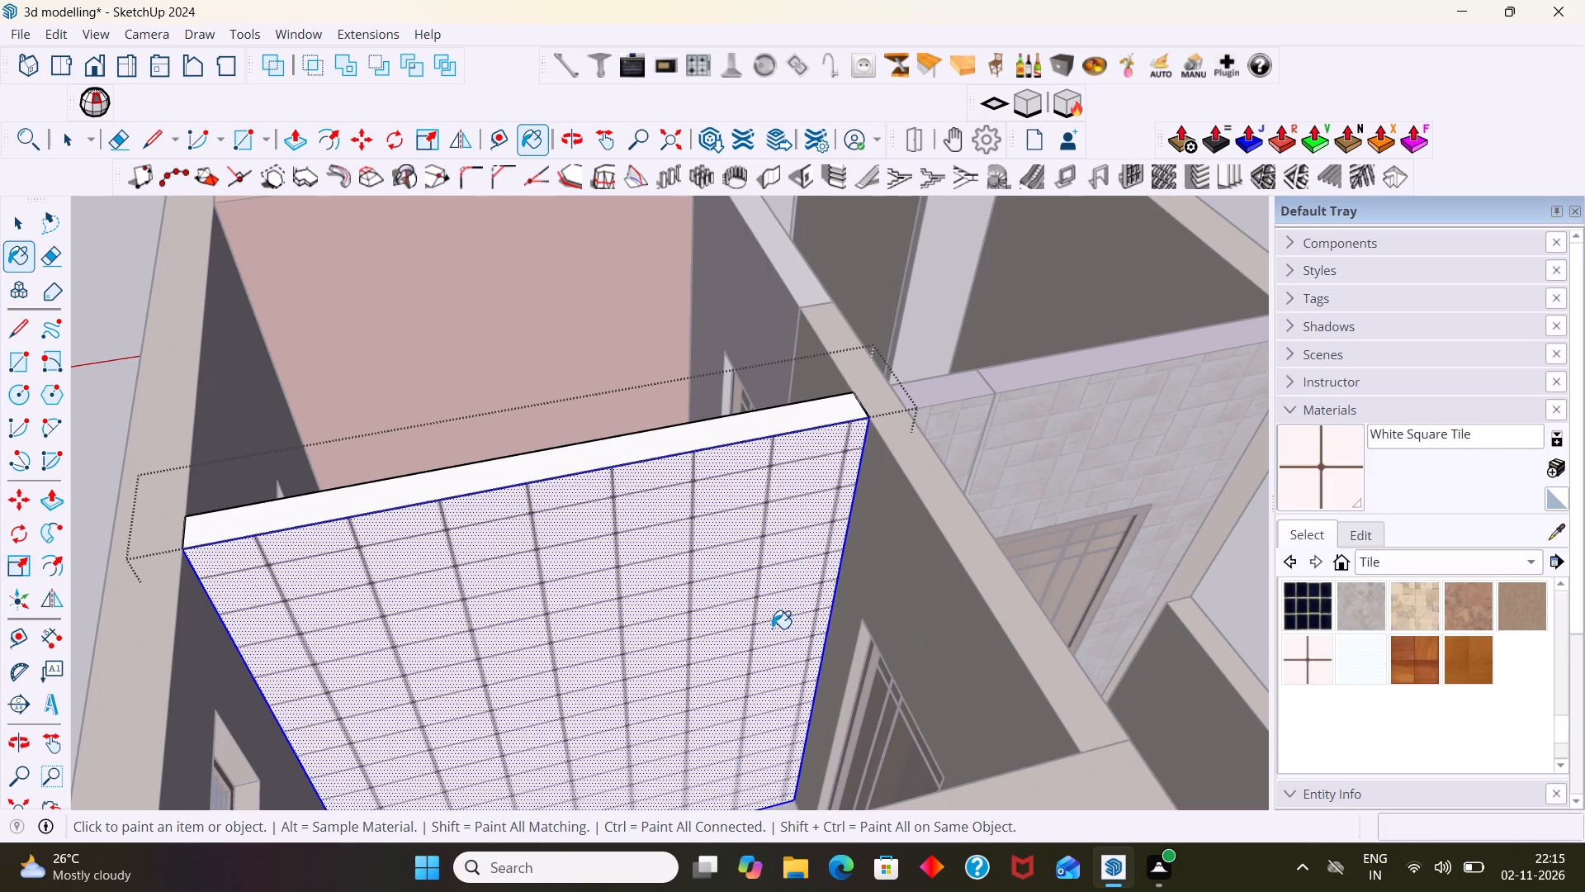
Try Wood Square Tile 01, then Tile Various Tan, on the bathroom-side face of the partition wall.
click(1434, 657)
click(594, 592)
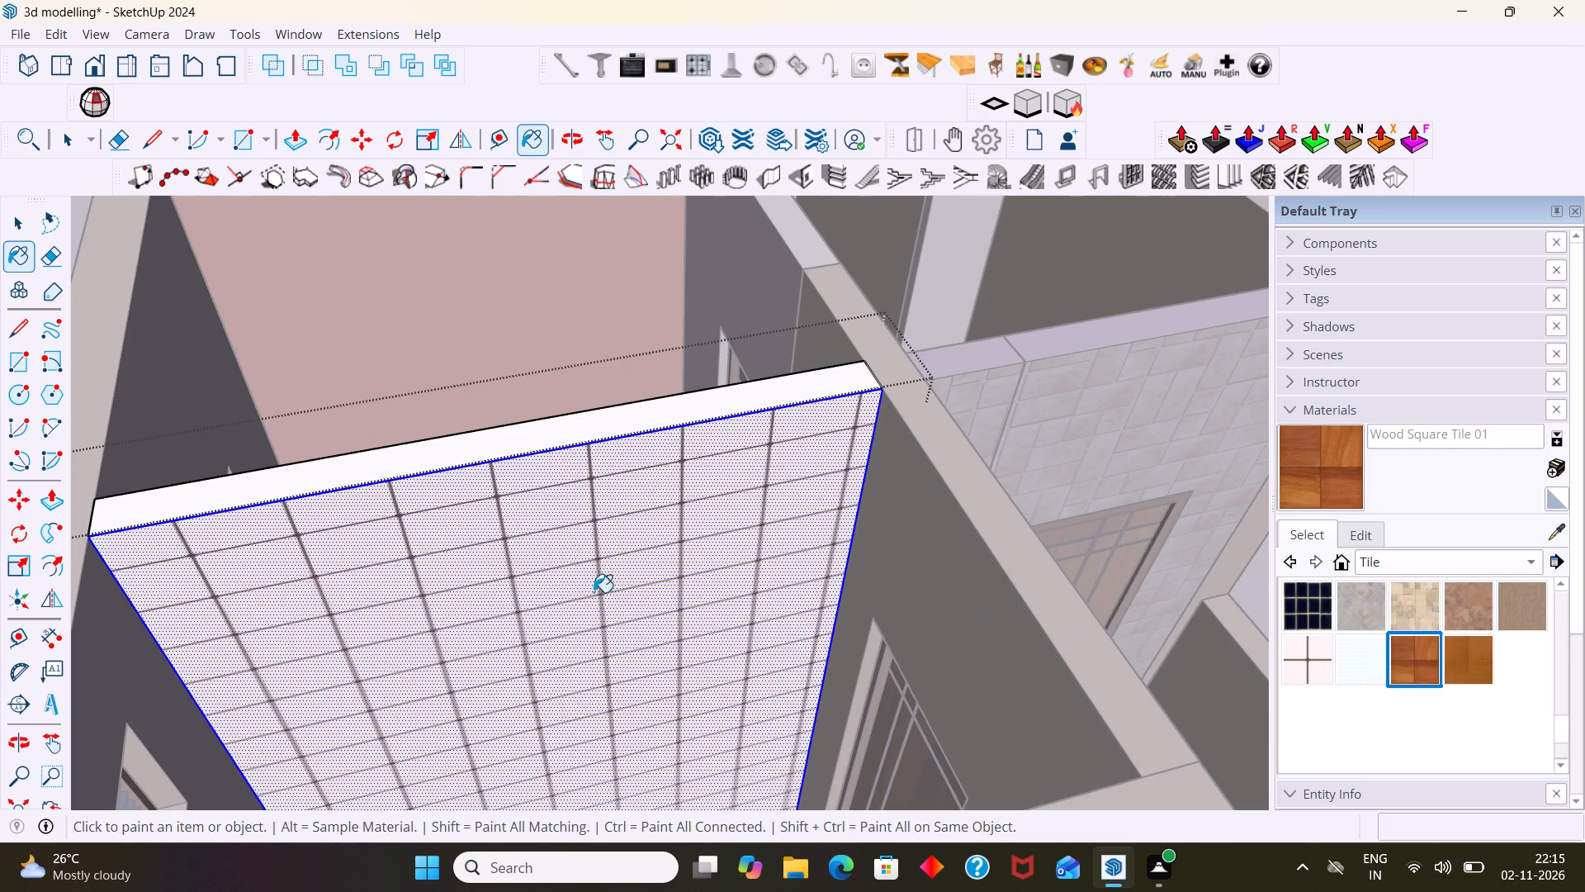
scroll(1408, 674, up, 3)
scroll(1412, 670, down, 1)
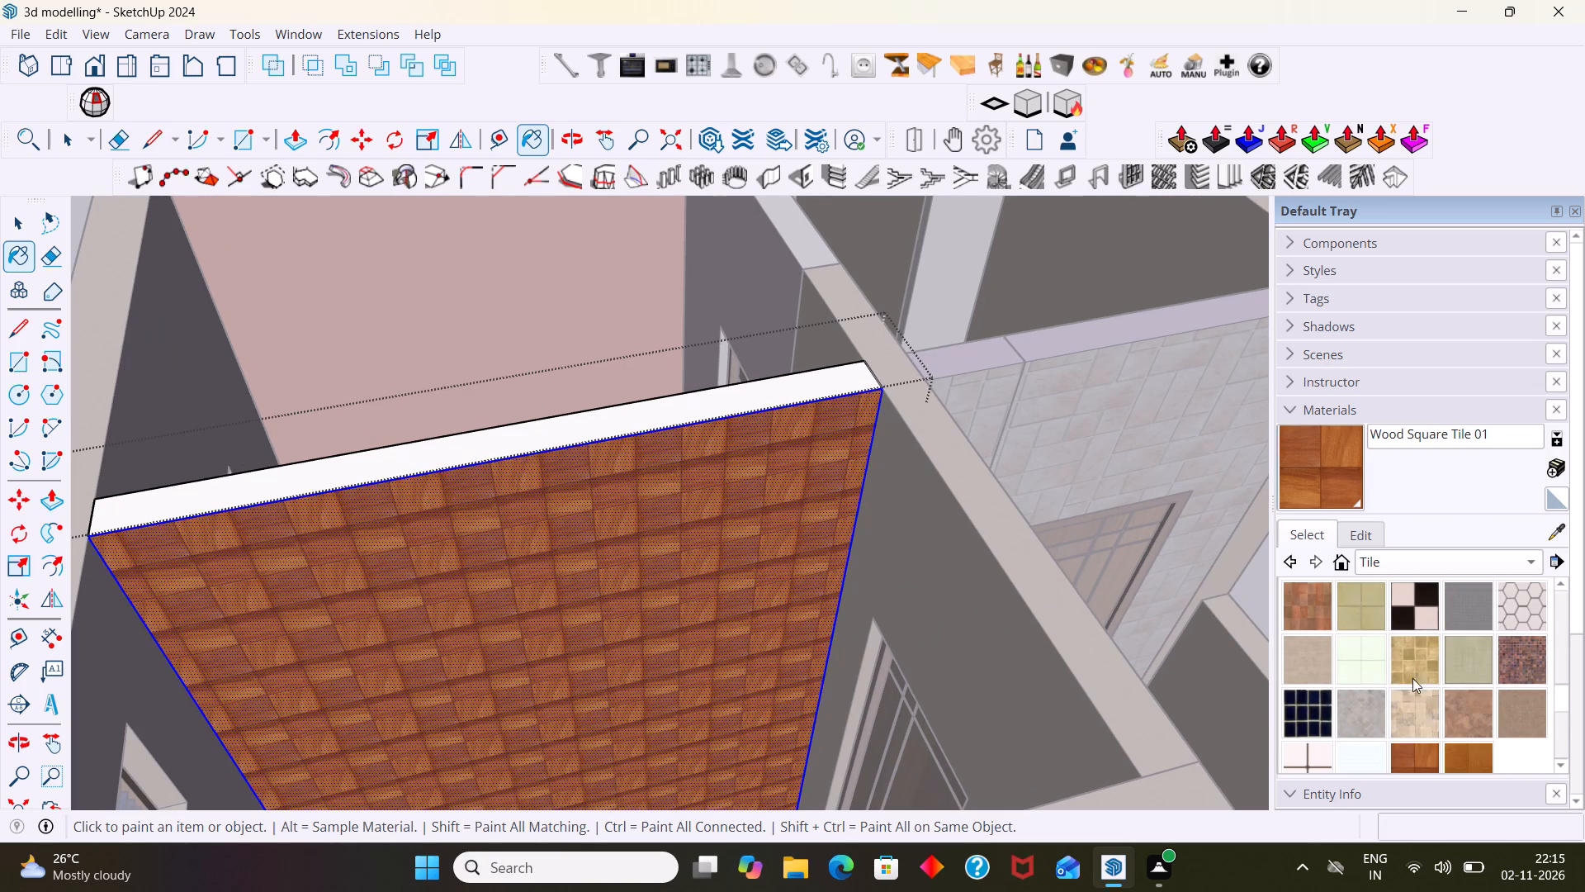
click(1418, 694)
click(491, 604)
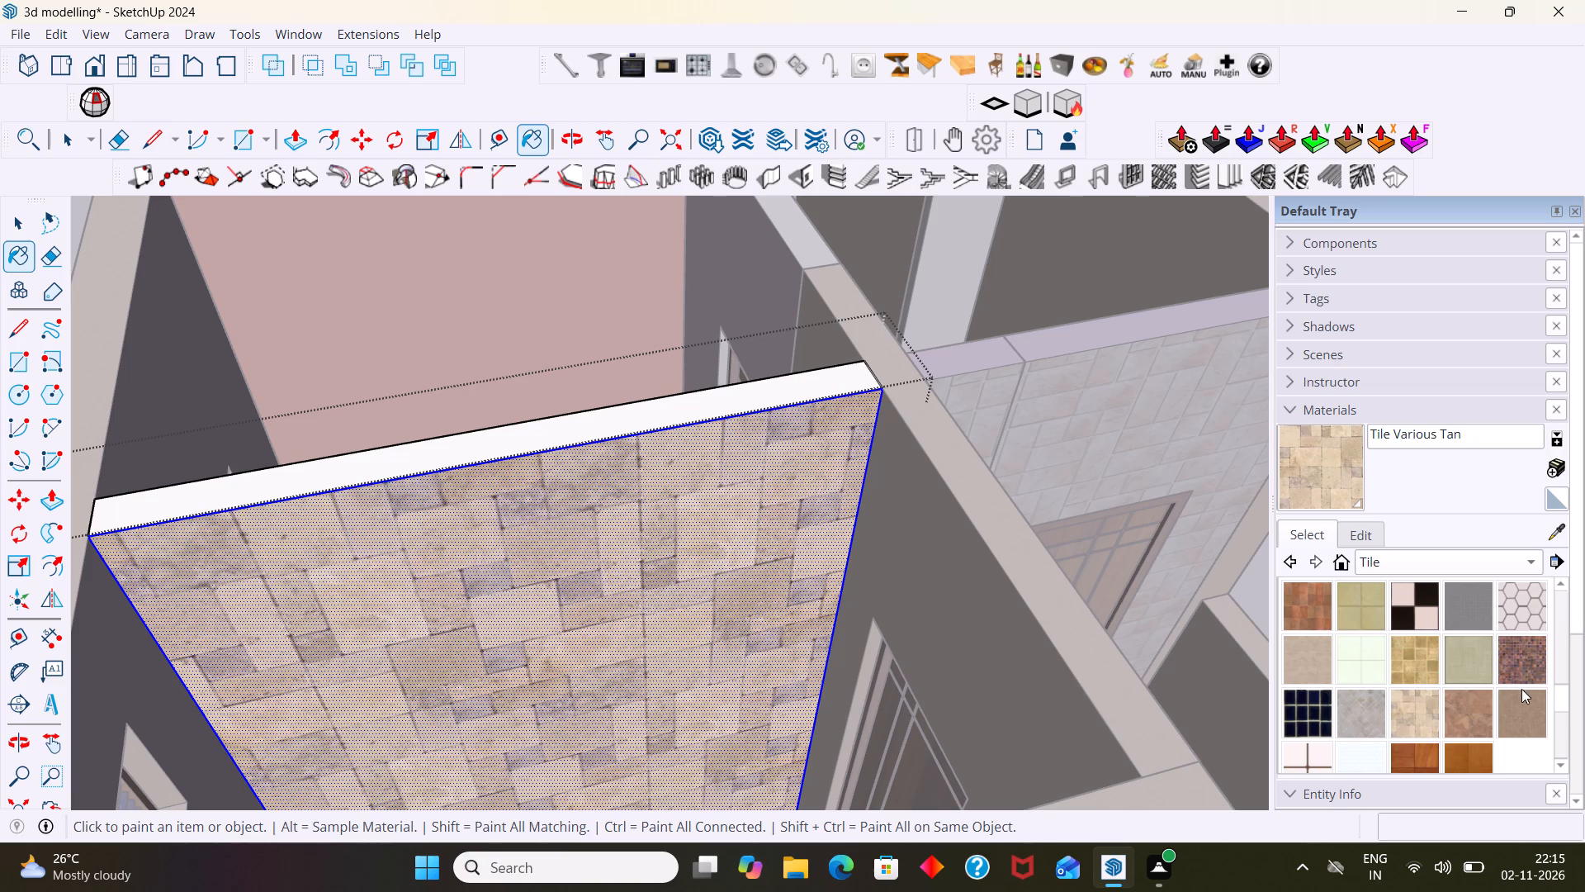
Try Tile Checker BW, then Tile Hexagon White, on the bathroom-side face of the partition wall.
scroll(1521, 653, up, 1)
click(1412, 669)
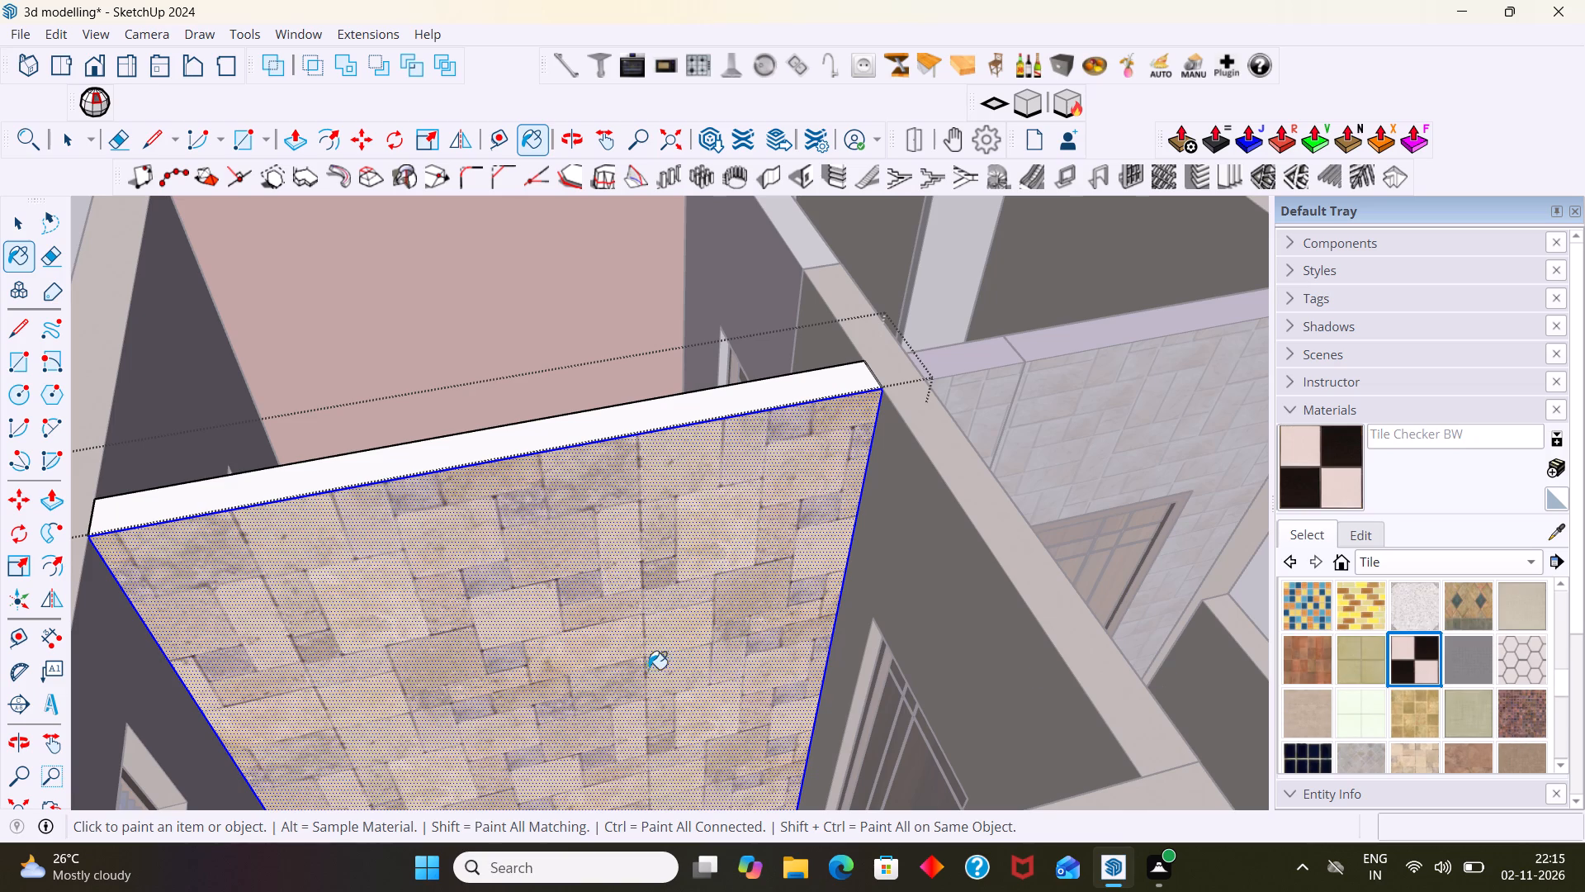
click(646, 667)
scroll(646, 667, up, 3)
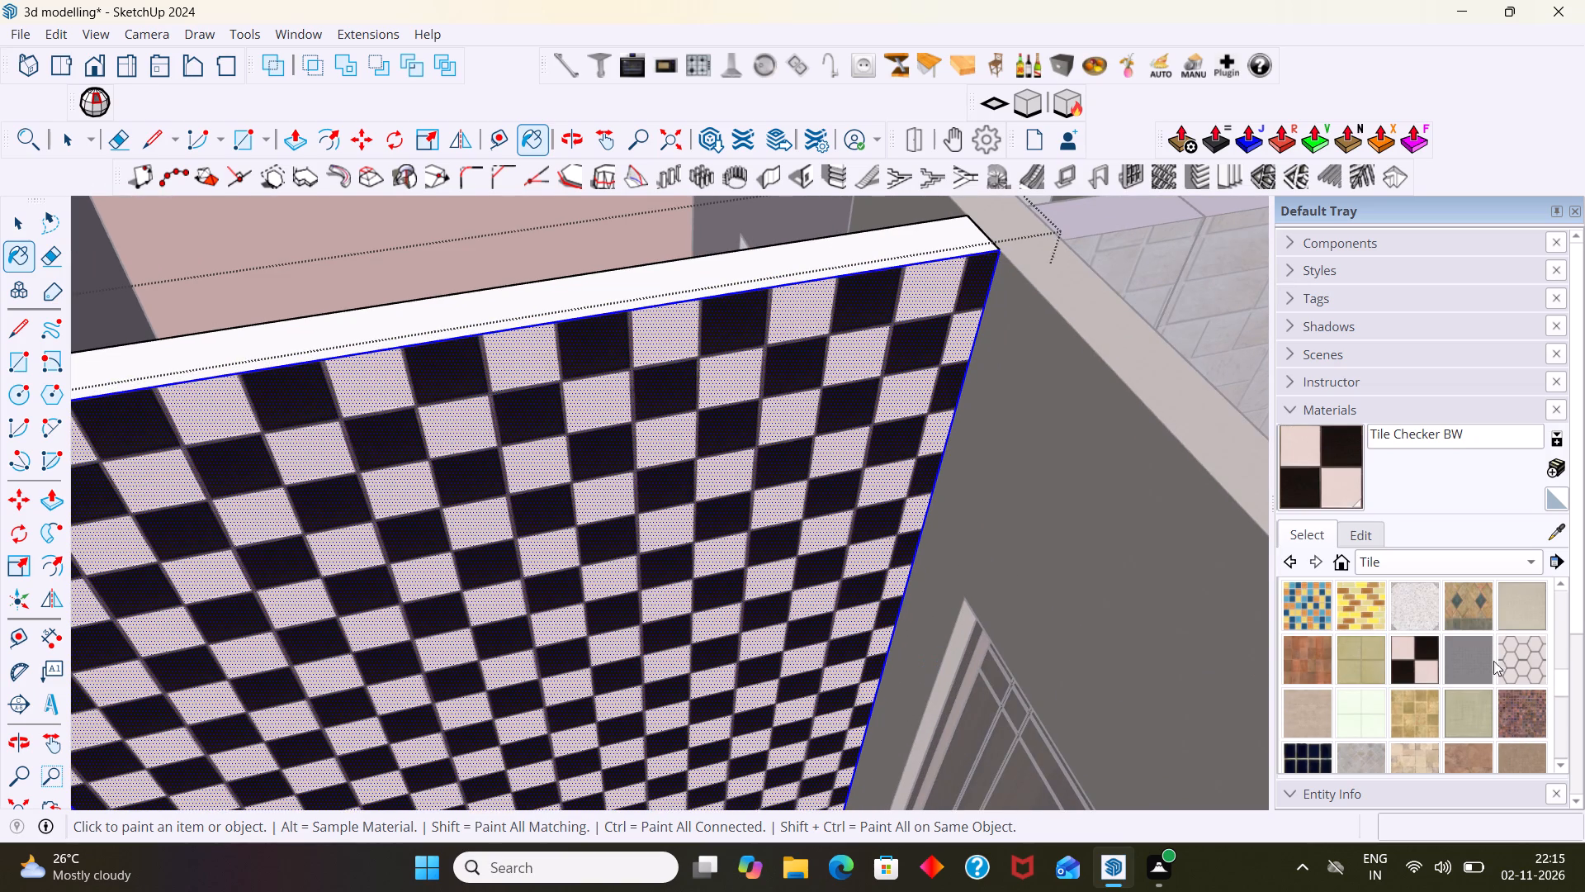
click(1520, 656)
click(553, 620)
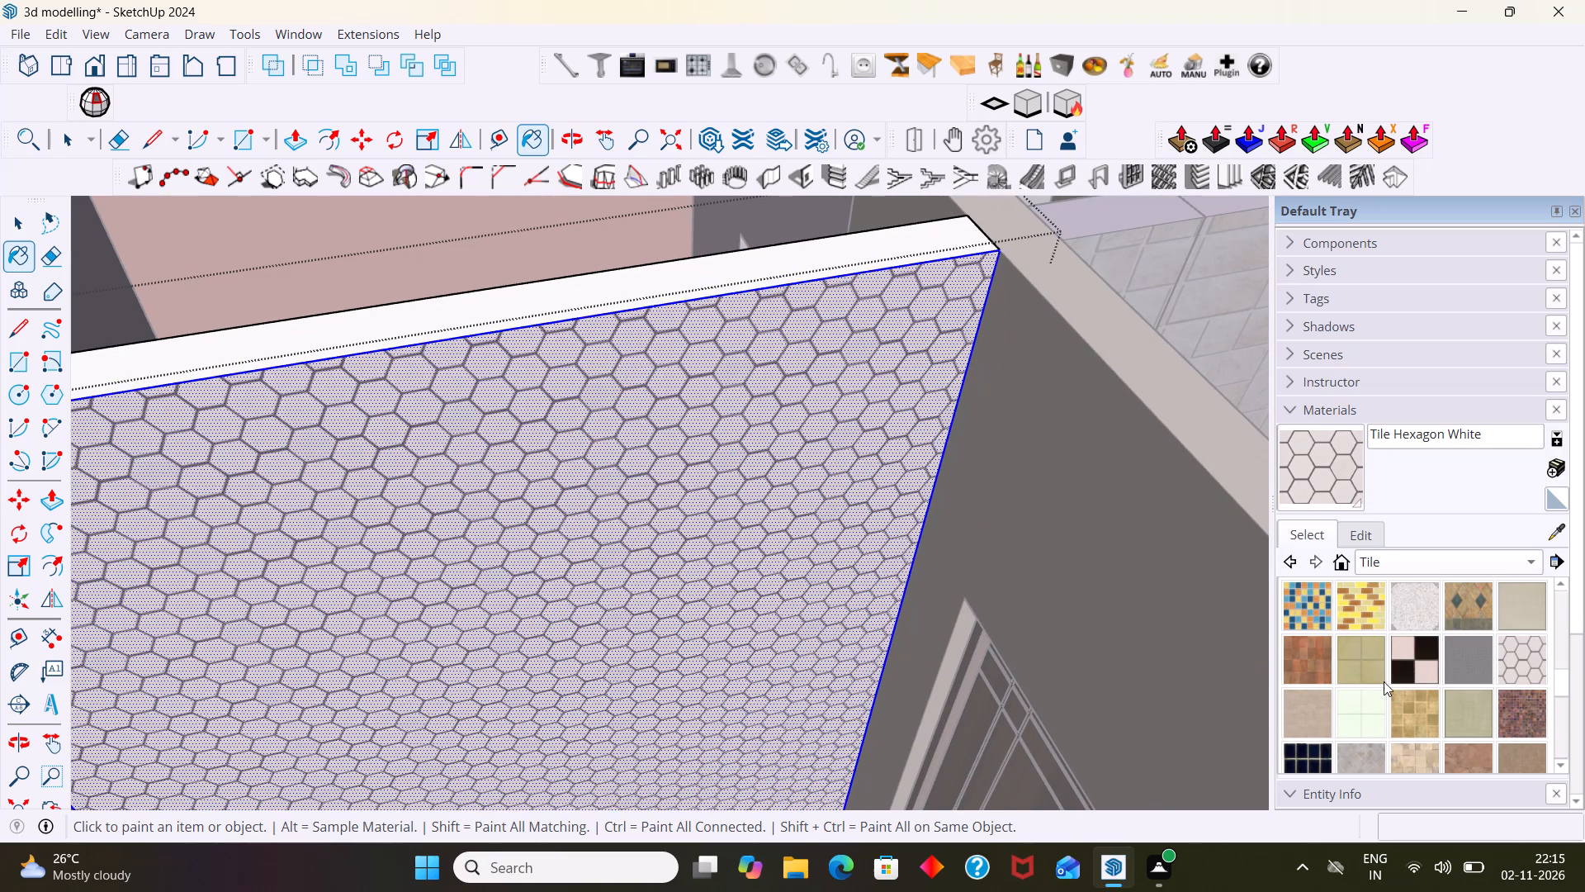
Paint the bathroom-side face of the partition wall with Tile Border Travertine and inspect the pattern up close.
click(1475, 610)
click(470, 603)
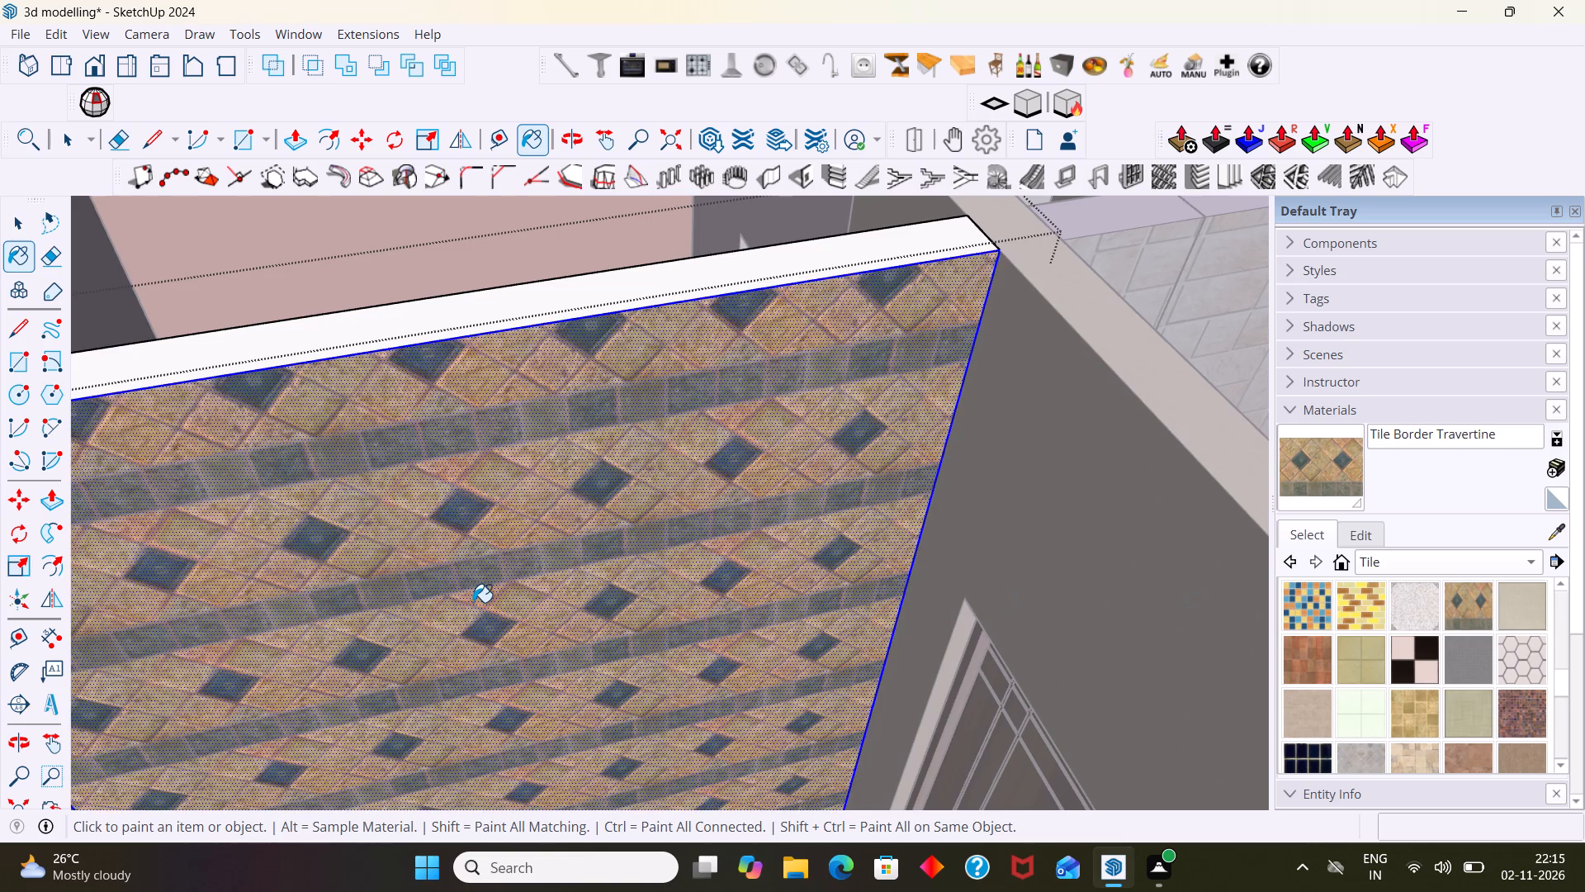
scroll(473, 602, up, 2)
scroll(474, 601, down, 9)
middle_drag(540, 612, 697, 608)
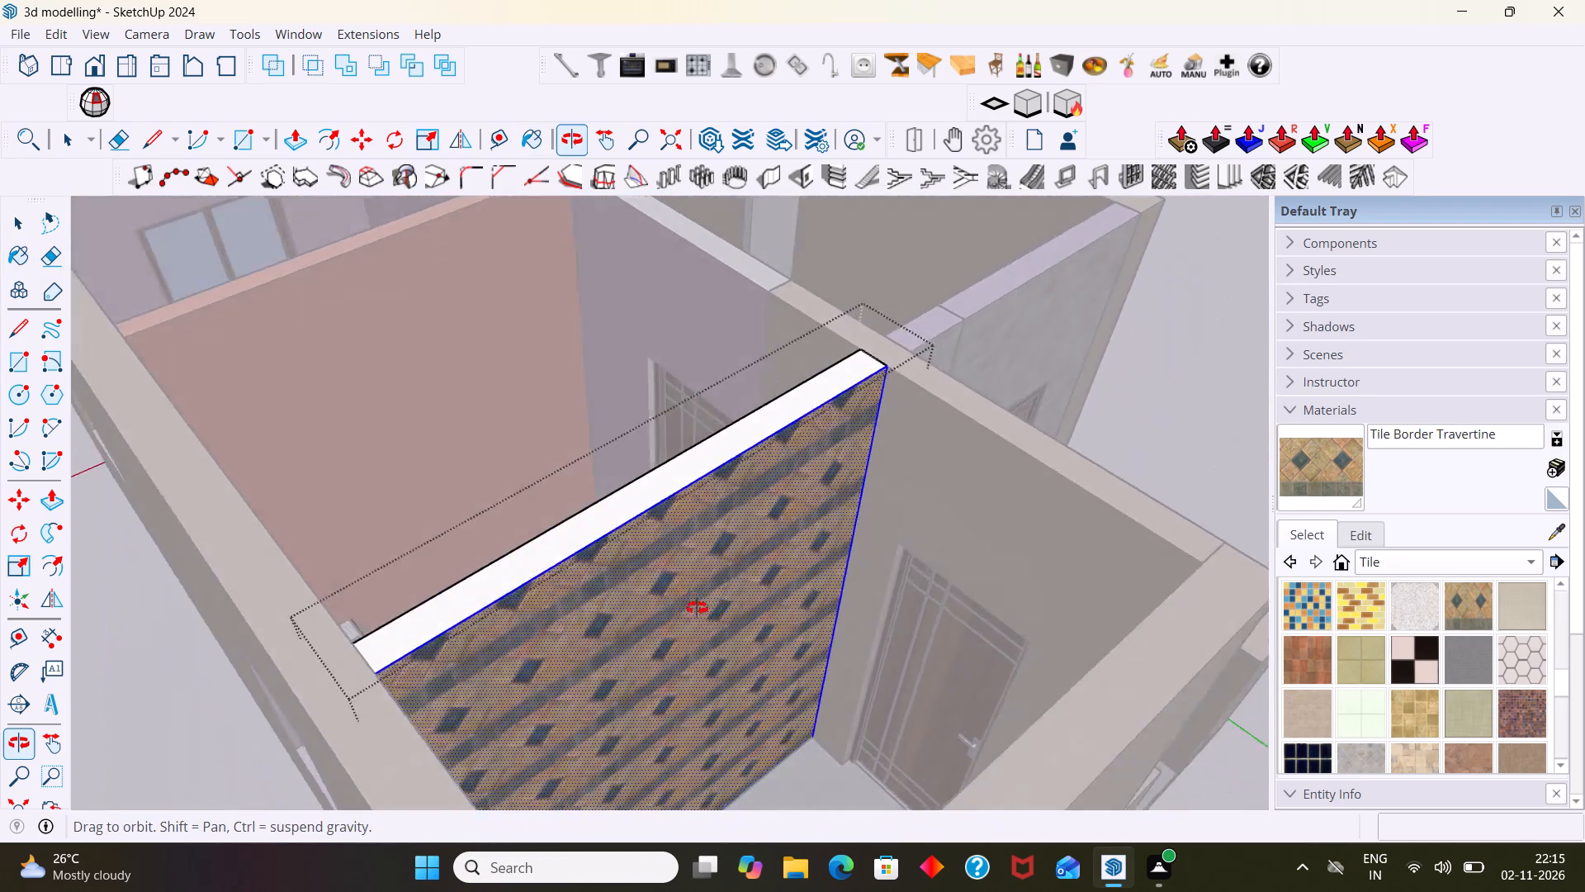
middle_drag(697, 608, 427, 562)
scroll(400, 531, up, 8)
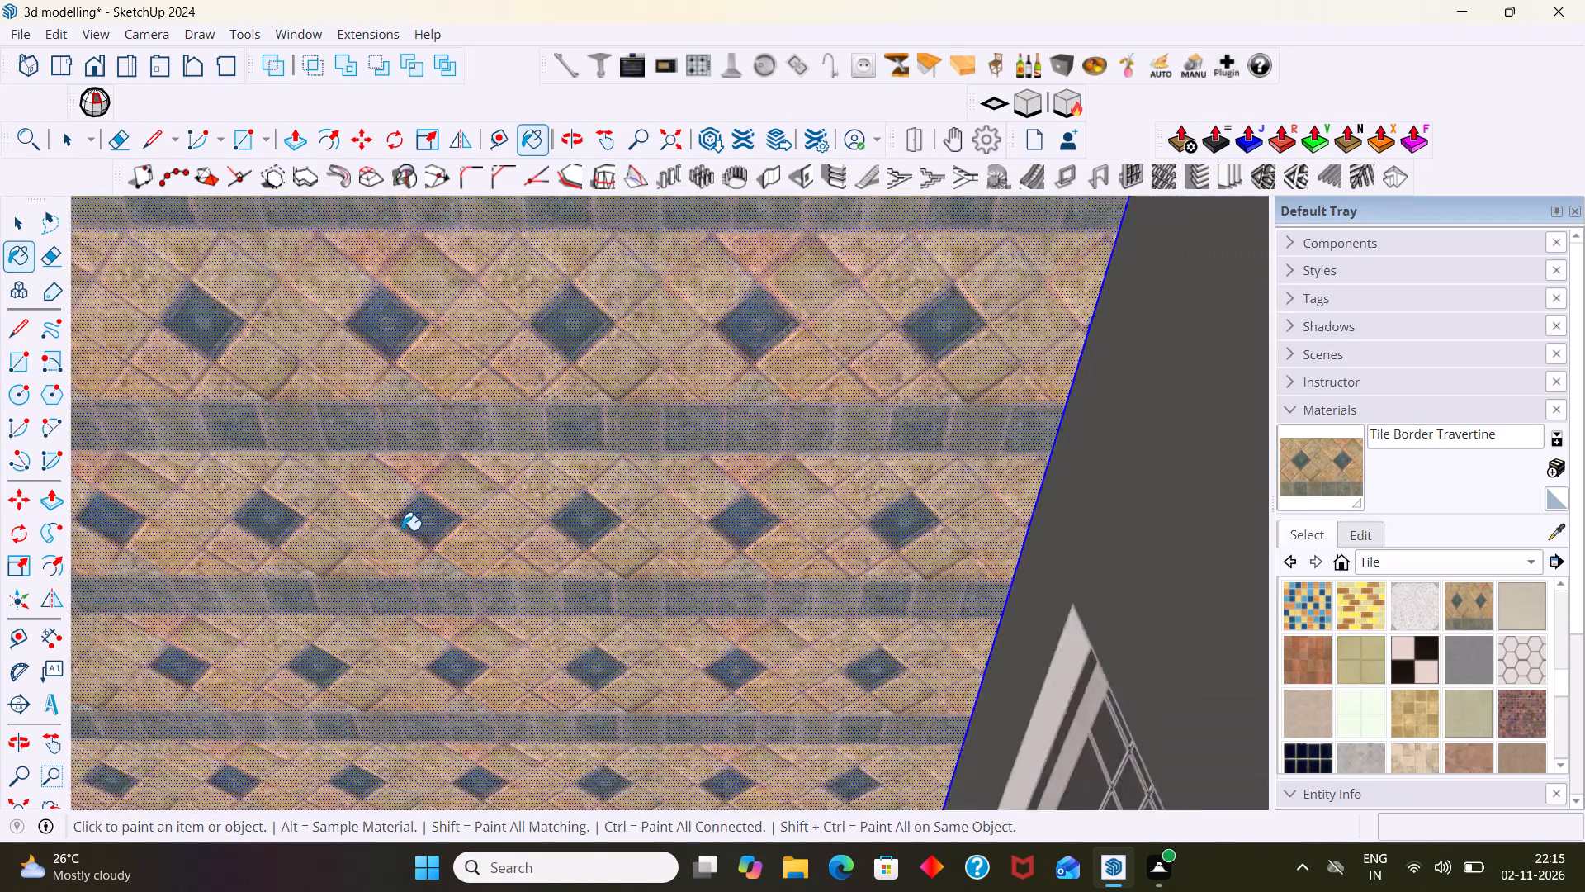
scroll(402, 530, up, 4)
middle_drag(431, 569, 427, 487)
scroll(427, 487, up, 1)
scroll(427, 487, down, 9)
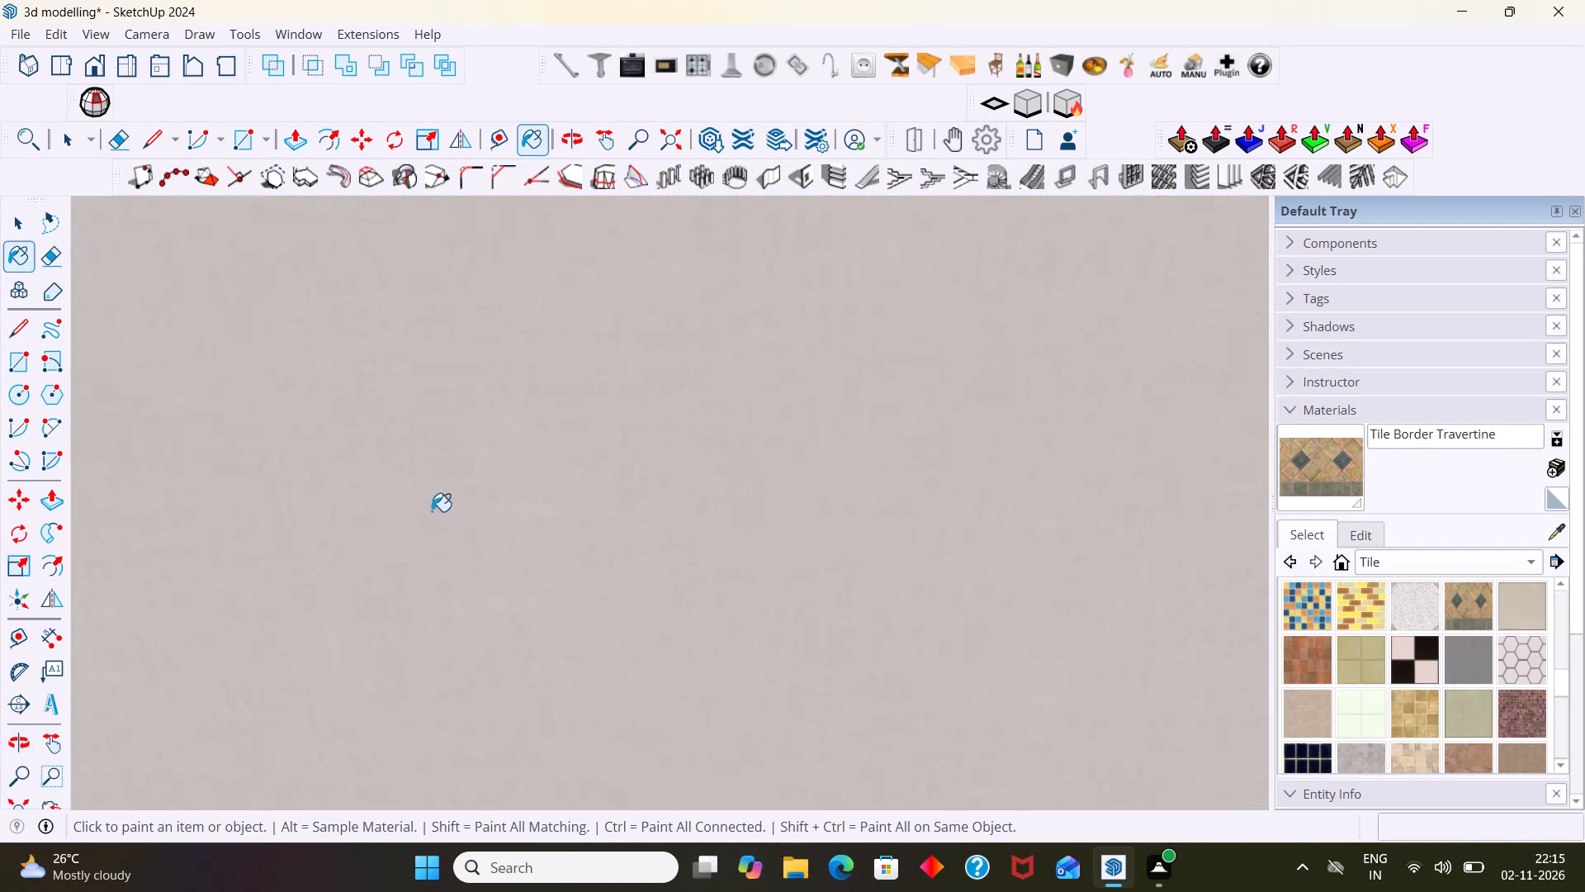
scroll(432, 511, down, 6)
Fit the whole house in view and finish editing the partition wall.
click(21, 794)
scroll(61, 780, down, 6)
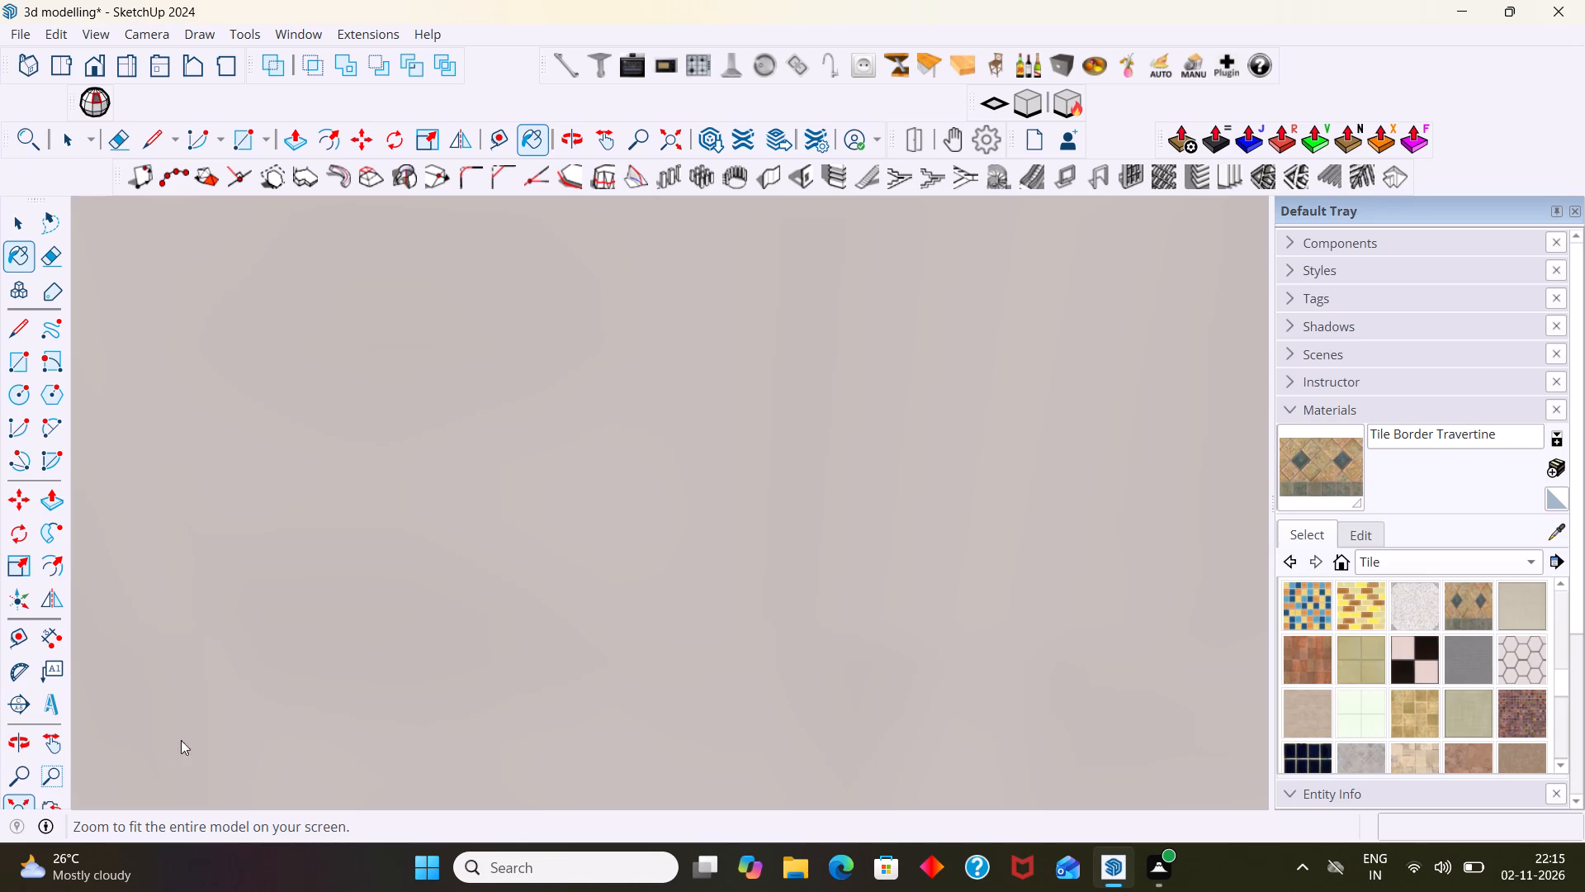
scroll(181, 740, down, 4)
key(space)
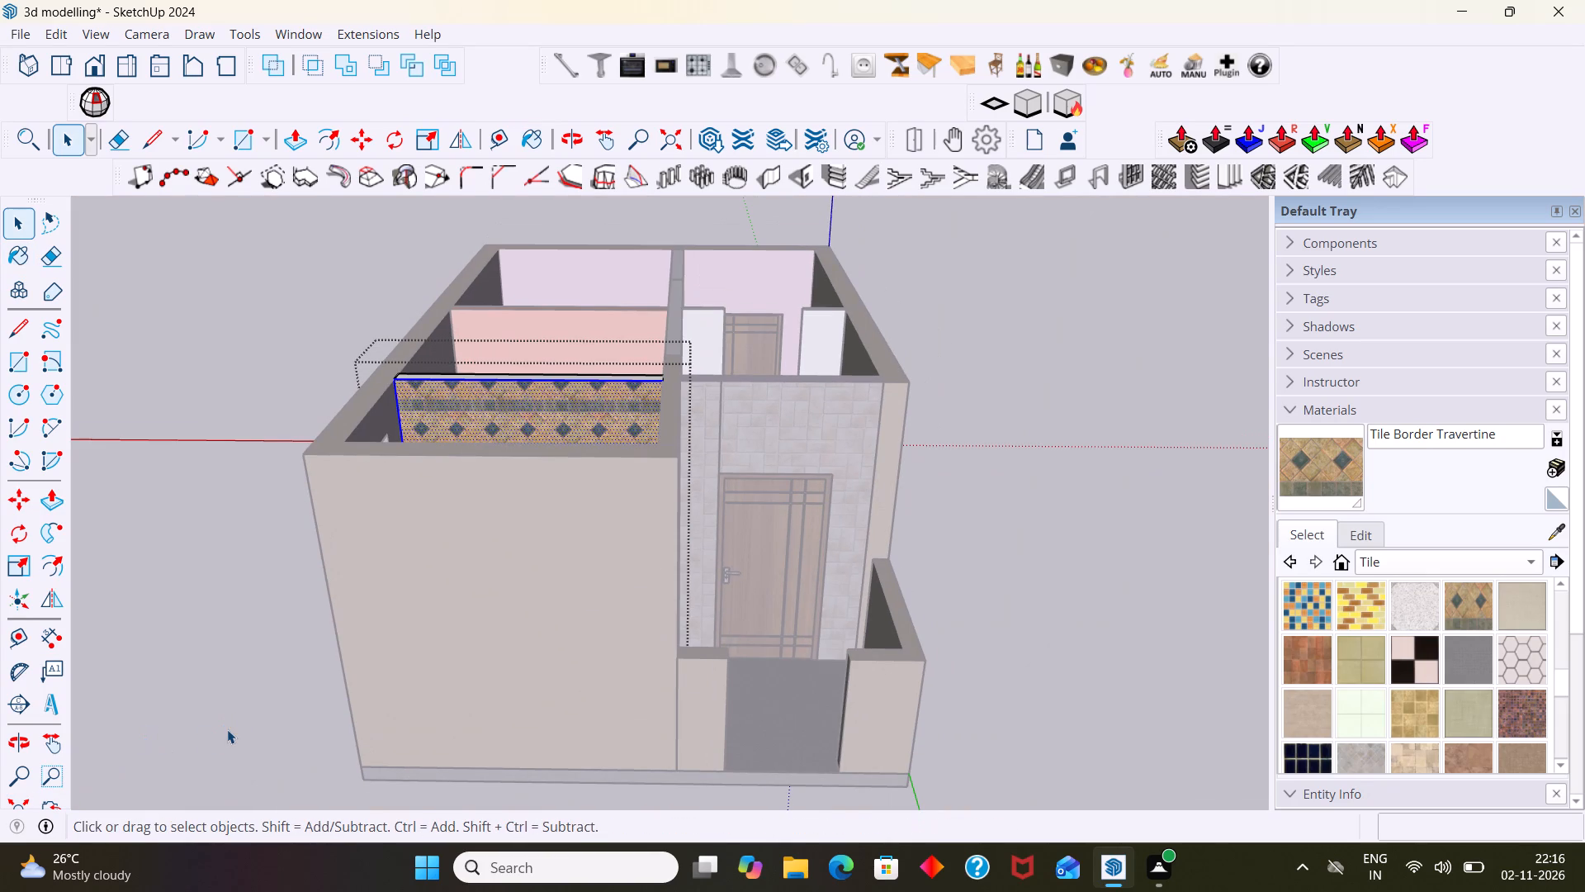
middle_drag(589, 552, 4, 817)
scroll(745, 311, up, 3)
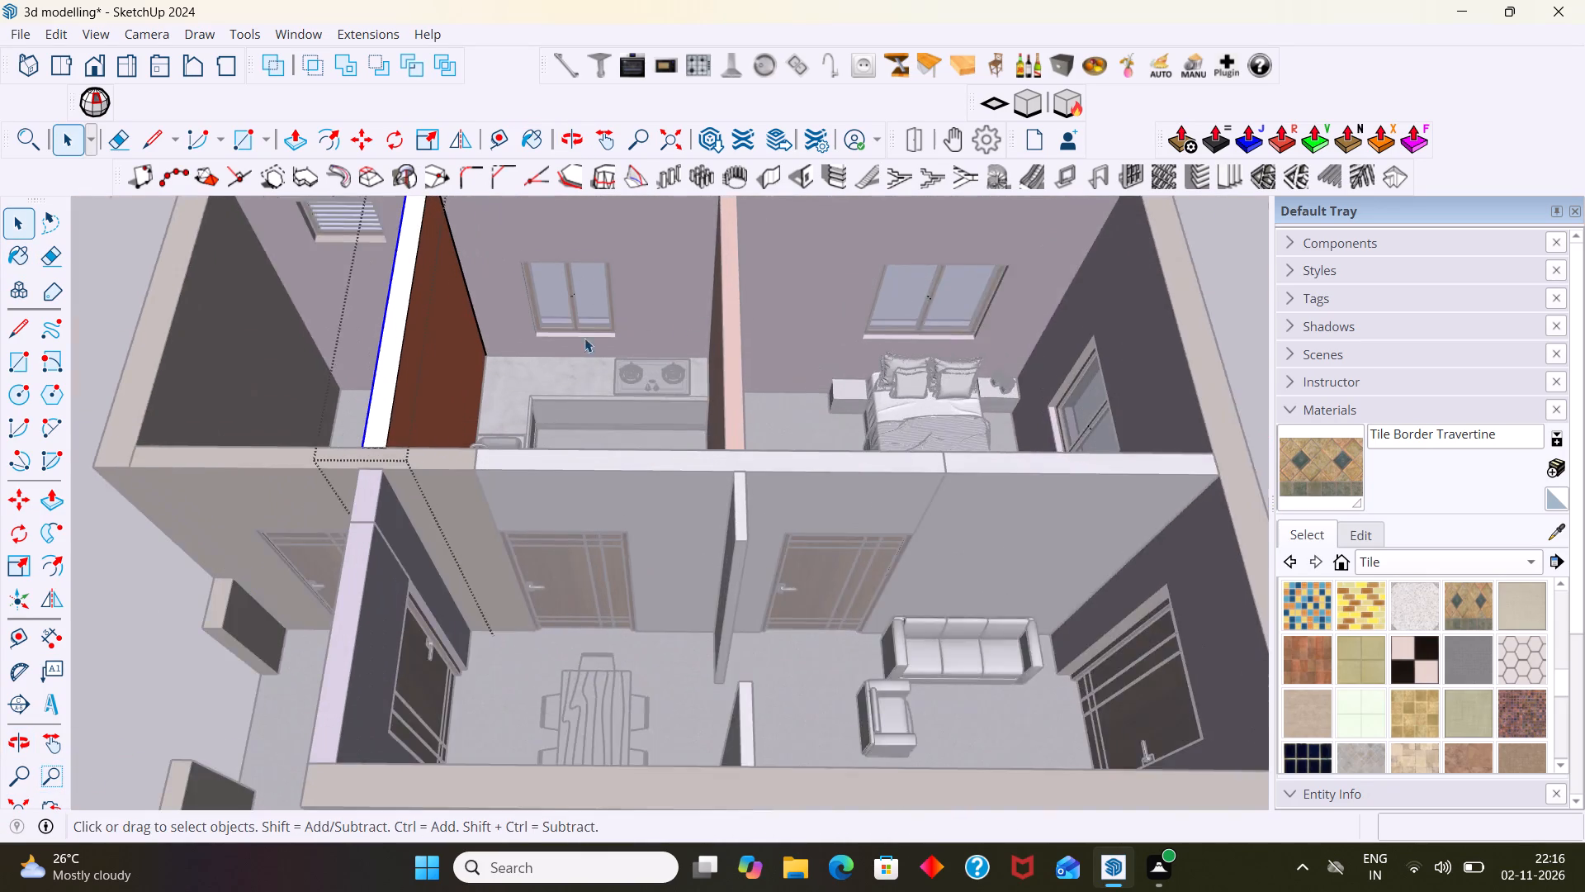
scroll(584, 338, up, 2)
scroll(0, 550, down, 15)
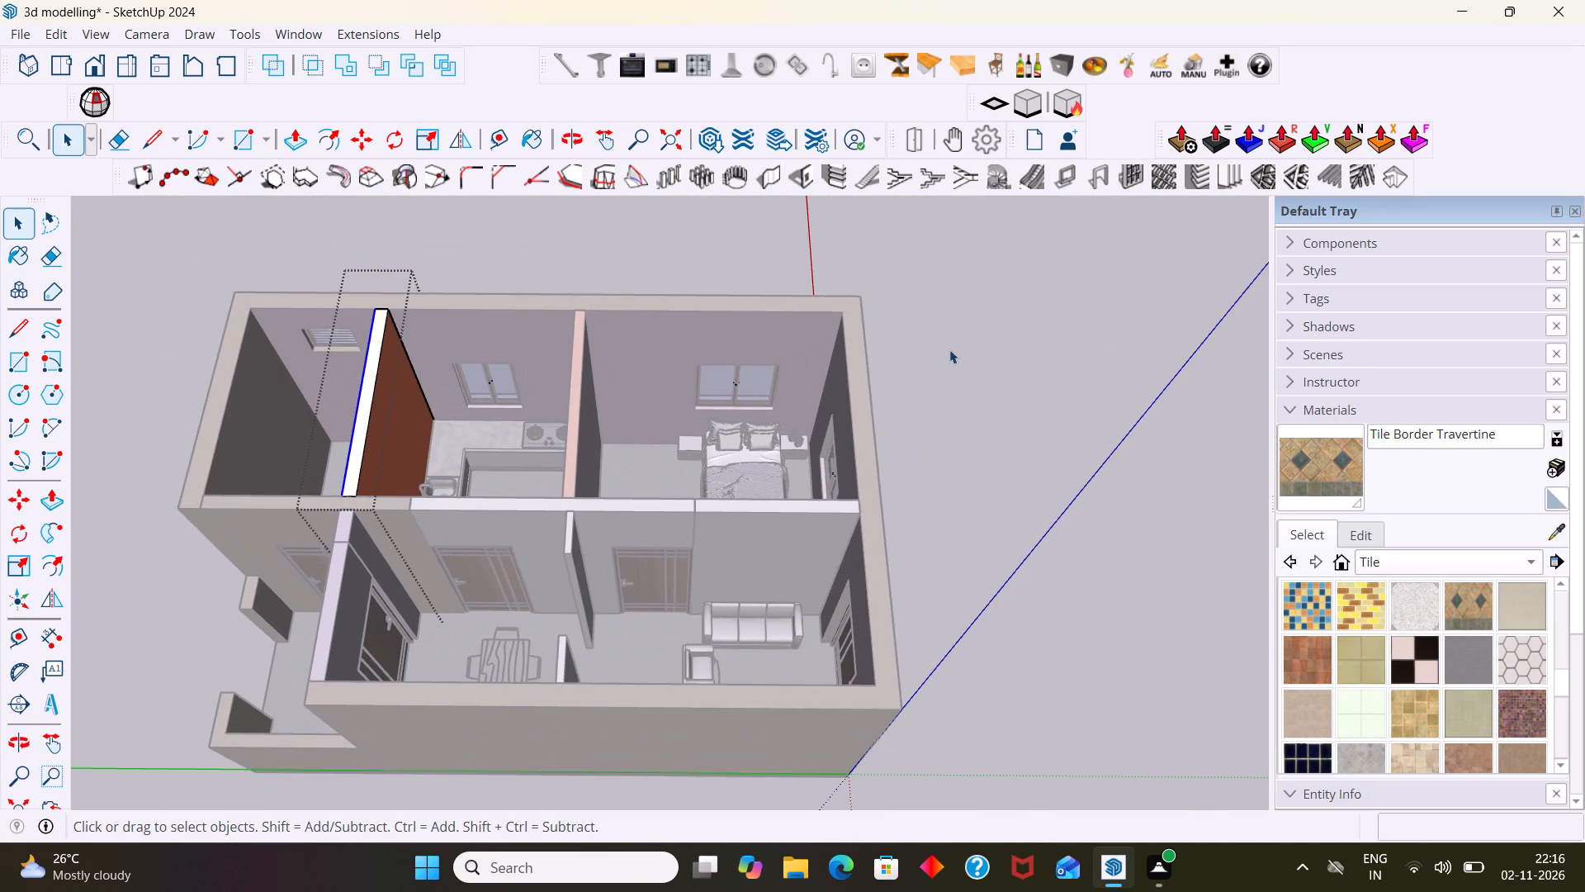
click(949, 349)
Examine the partition wall from the bathroom and kitchen sides, along with the bathroom's remaining walls.
scroll(310, 386, up, 3)
middle_drag(301, 390, 546, 262)
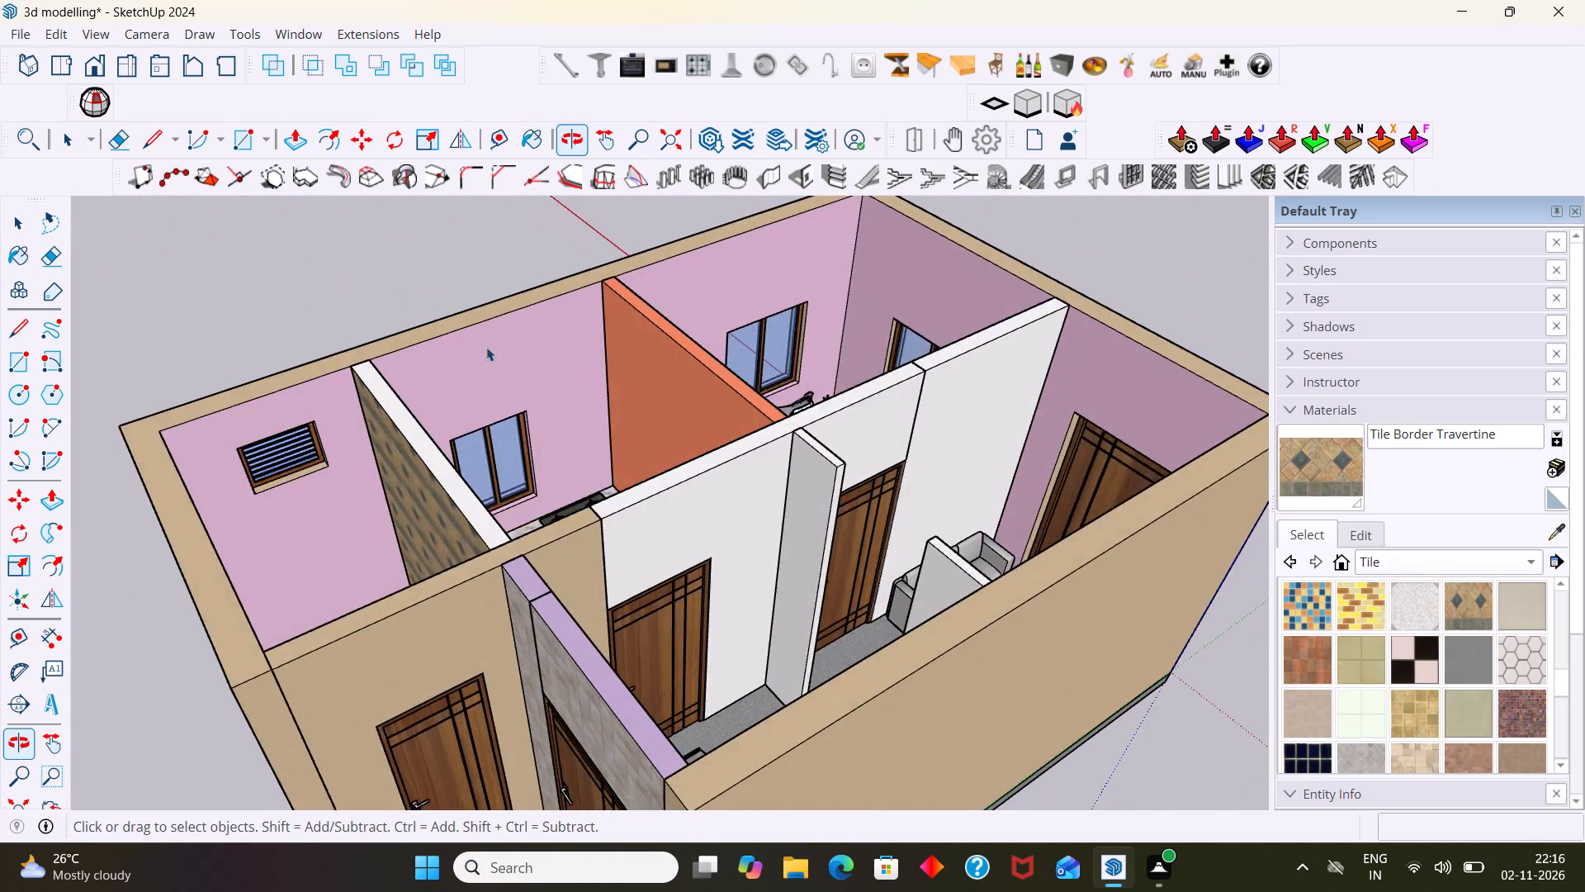
scroll(415, 406, up, 6)
scroll(460, 475, up, 3)
scroll(483, 514, down, 11)
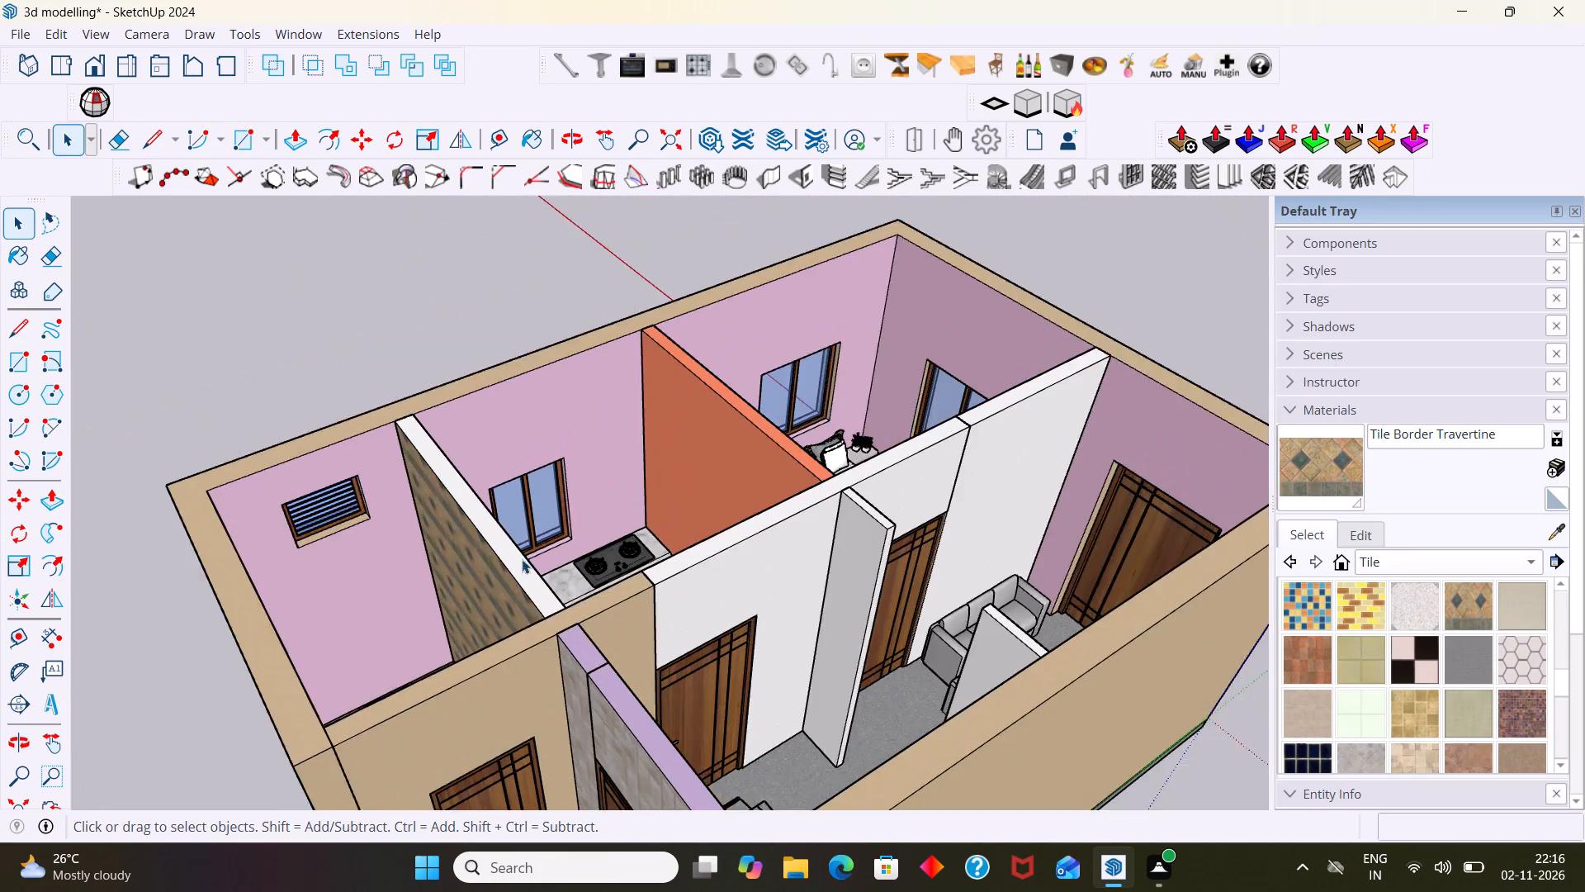
middle_drag(521, 559, 286, 571)
scroll(296, 539, up, 10)
middle_drag(338, 422, 248, 467)
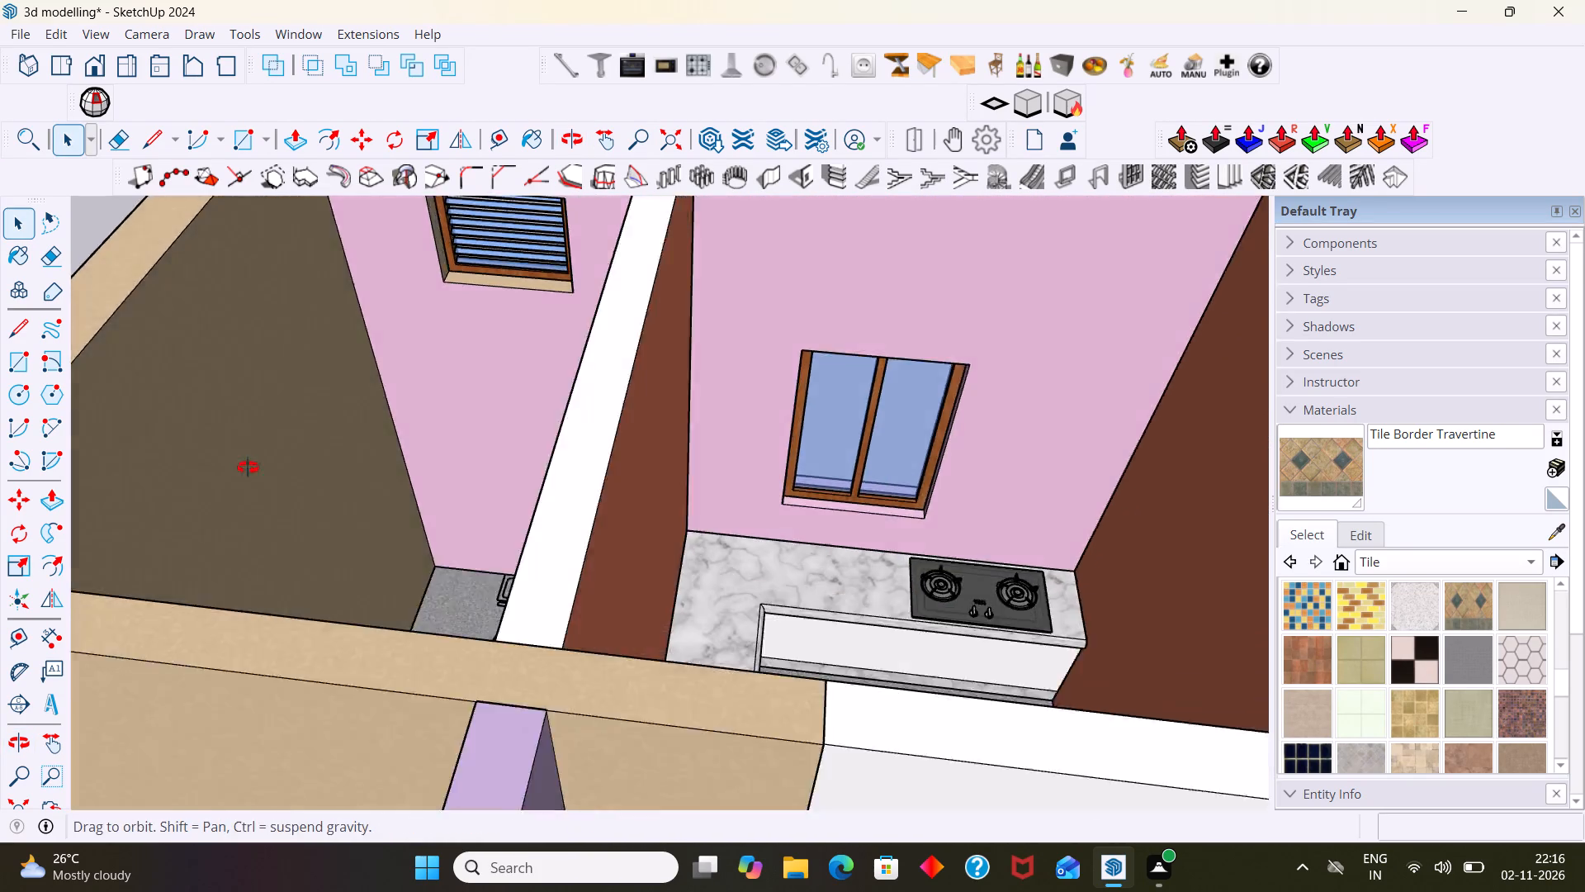
middle_drag(248, 467, 187, 482)
scroll(201, 458, down, 5)
middle_drag(376, 480, 439, 648)
middle_drag(365, 607, 85, 668)
scroll(479, 282, up, 2)
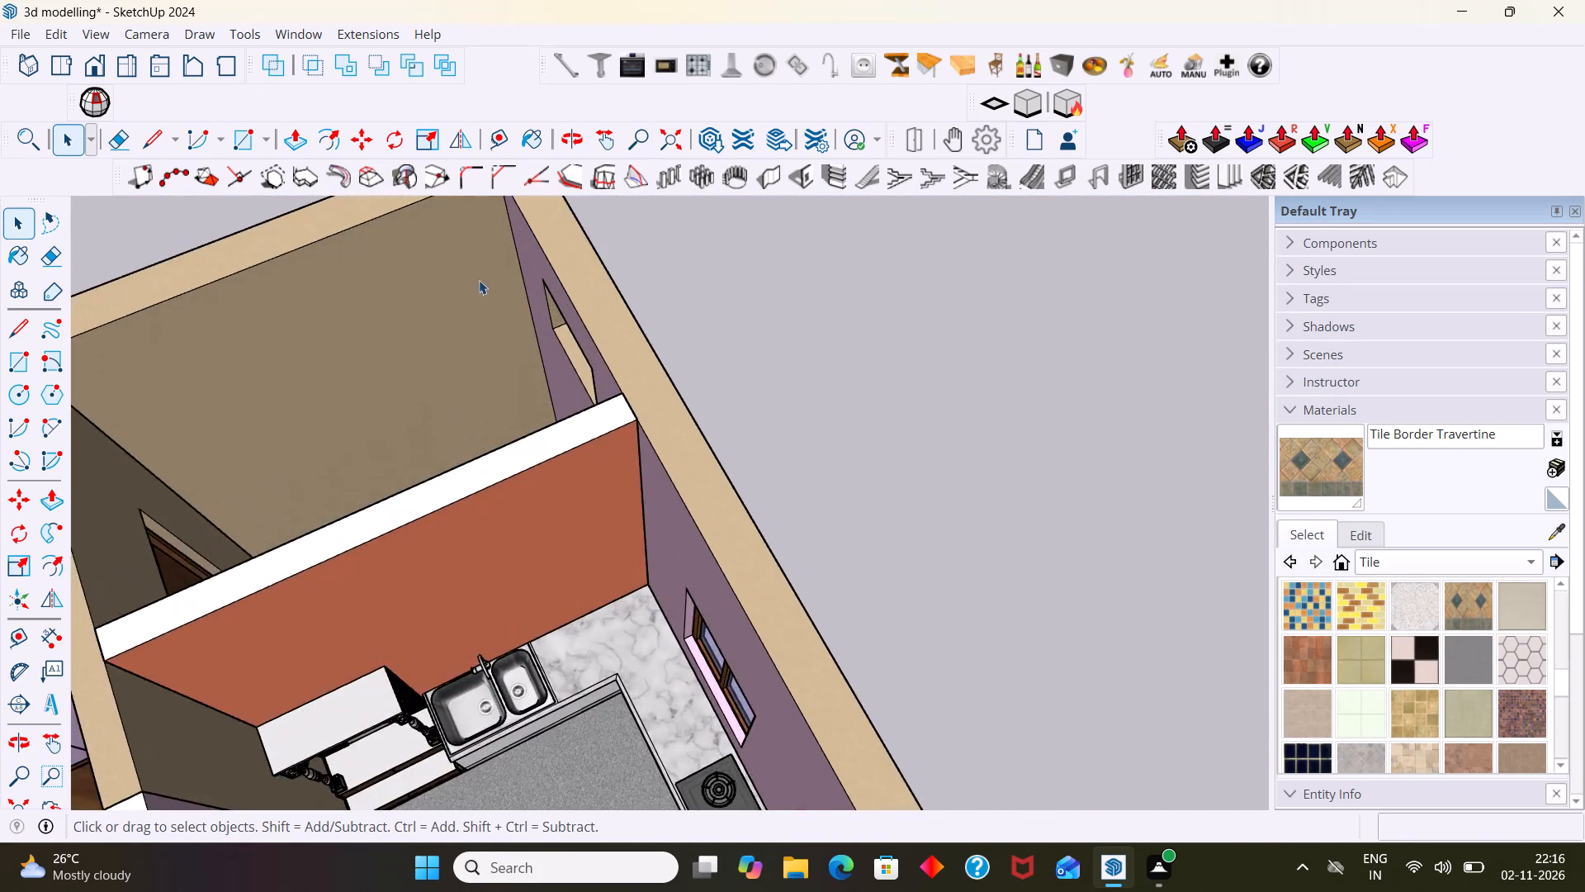
scroll(479, 280, up, 5)
scroll(303, 401, down, 7)
middle_drag(367, 456, 998, 284)
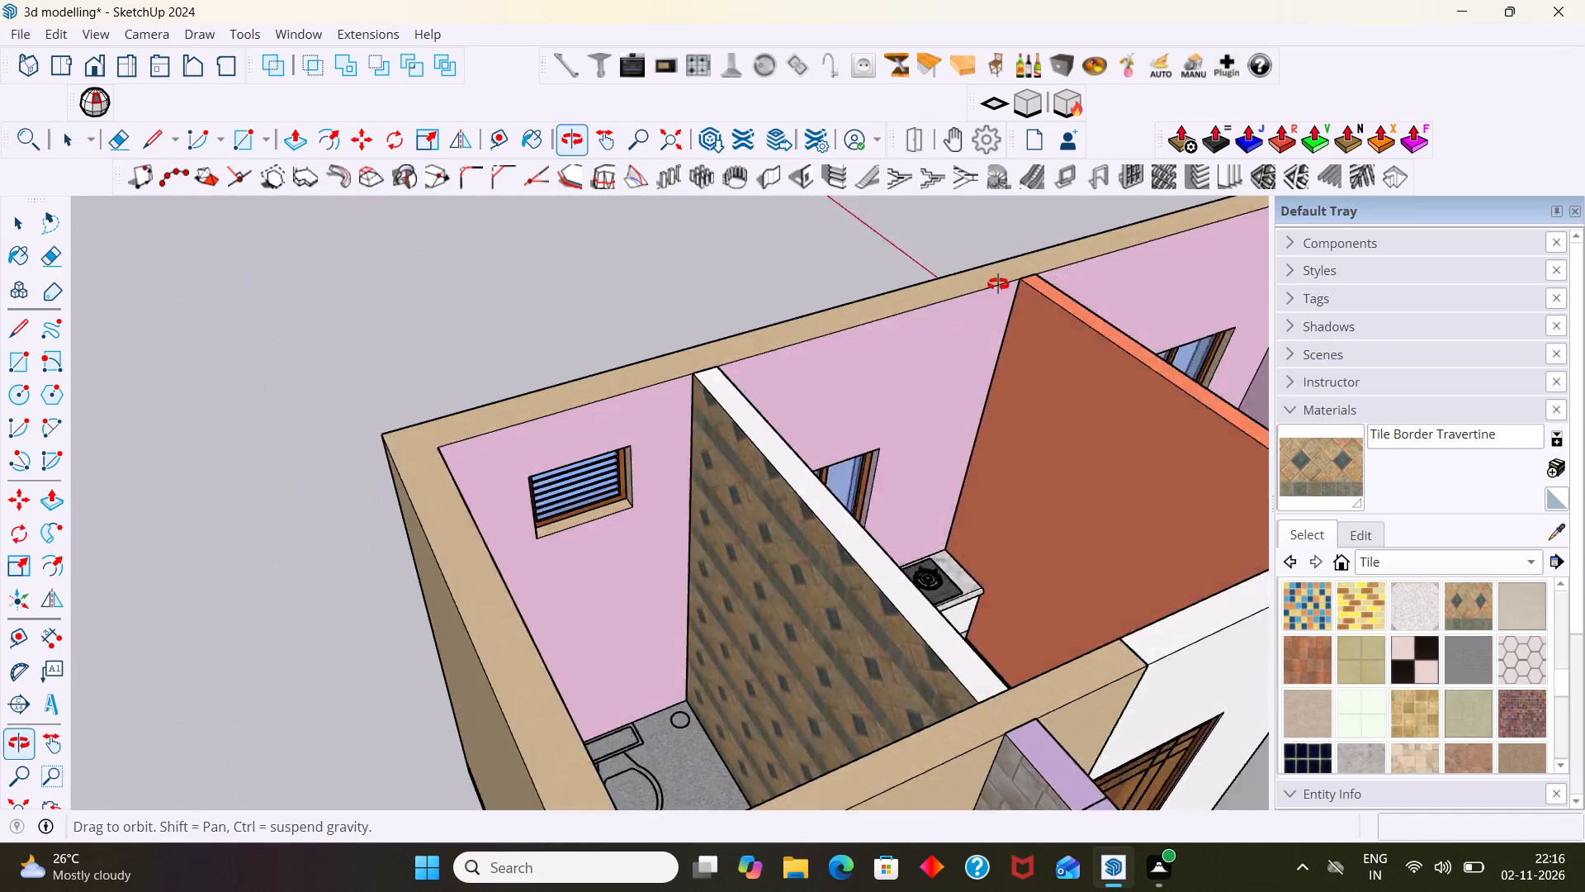
middle_drag(998, 284, 926, 306)
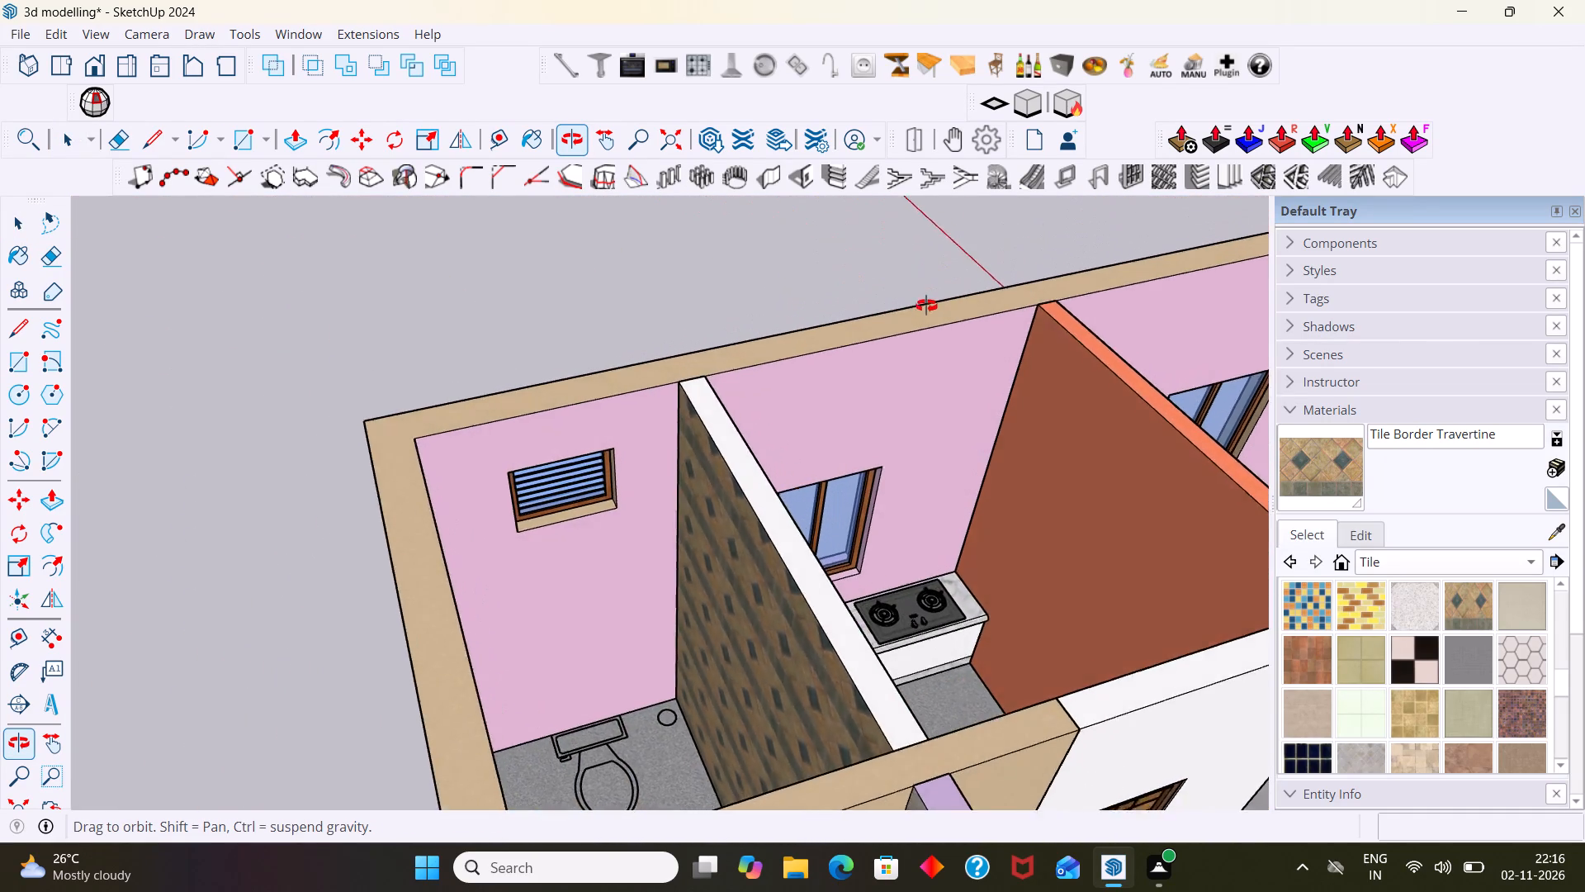
Paint the bathroom's end wall face opposite the partition with Tile Border Travertine and finish editing the outer walls.
middle_drag(926, 306, 359, 373)
scroll(355, 372, up, 2)
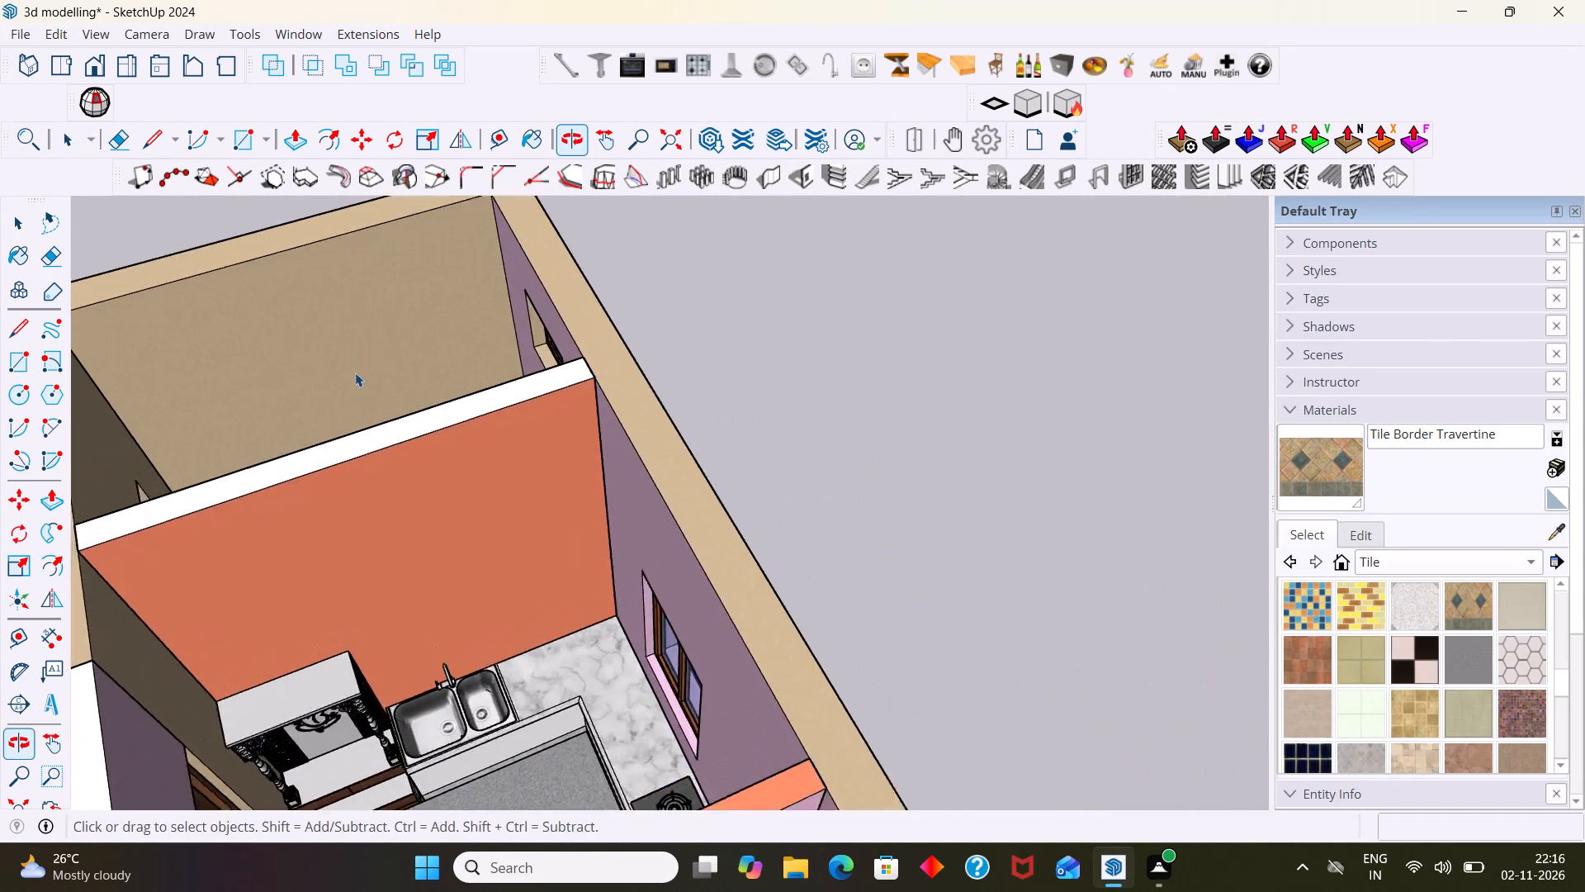
scroll(355, 372, up, 2)
triple_click(355, 372)
click(353, 374)
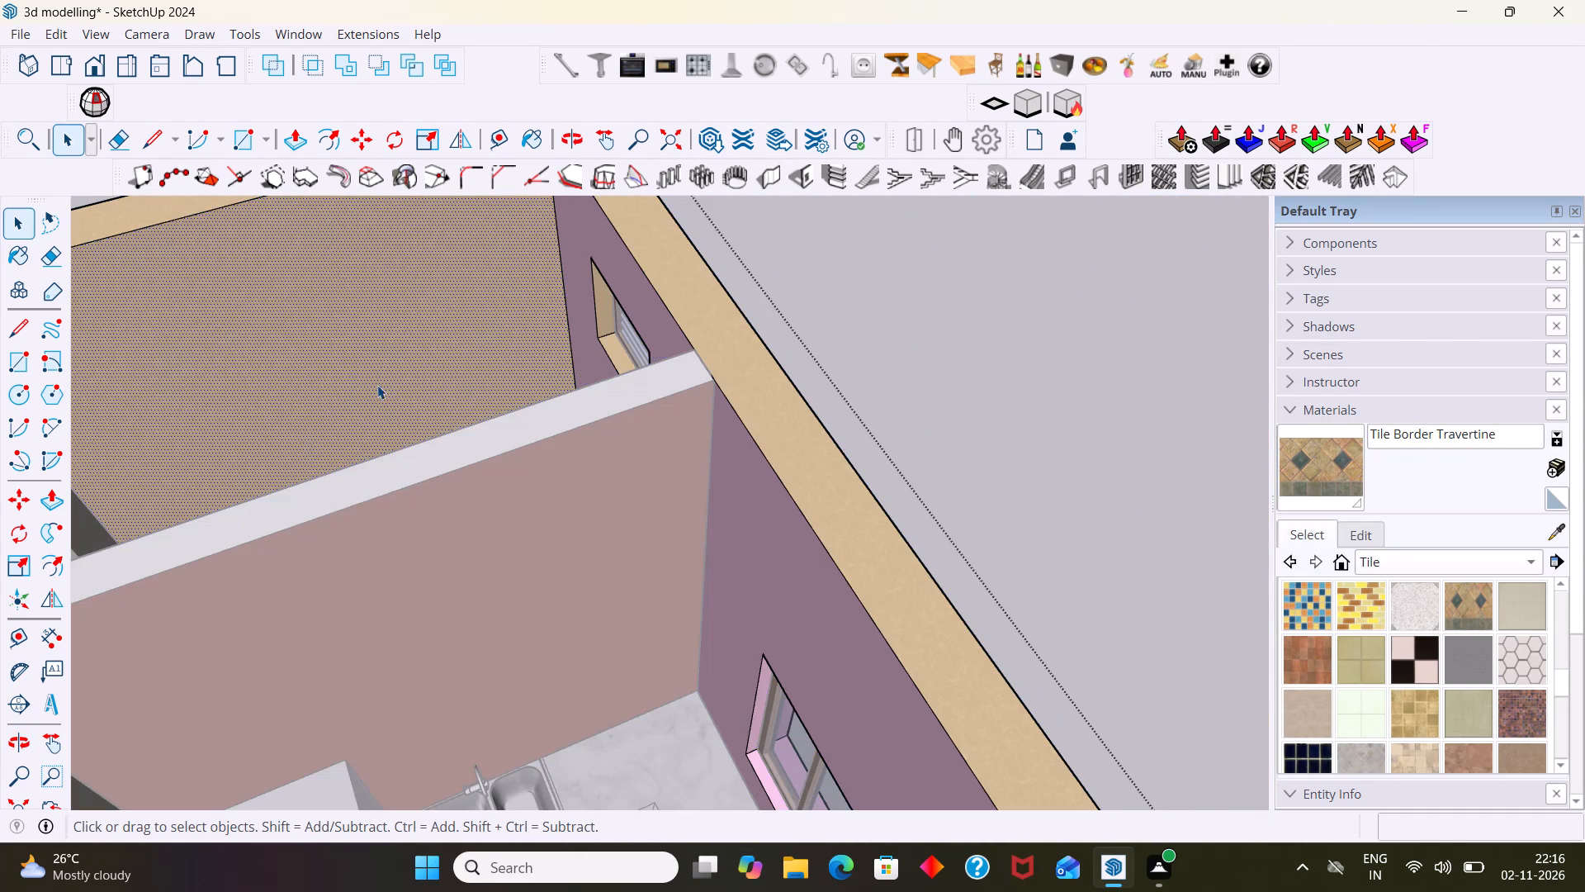
click(1323, 465)
click(316, 351)
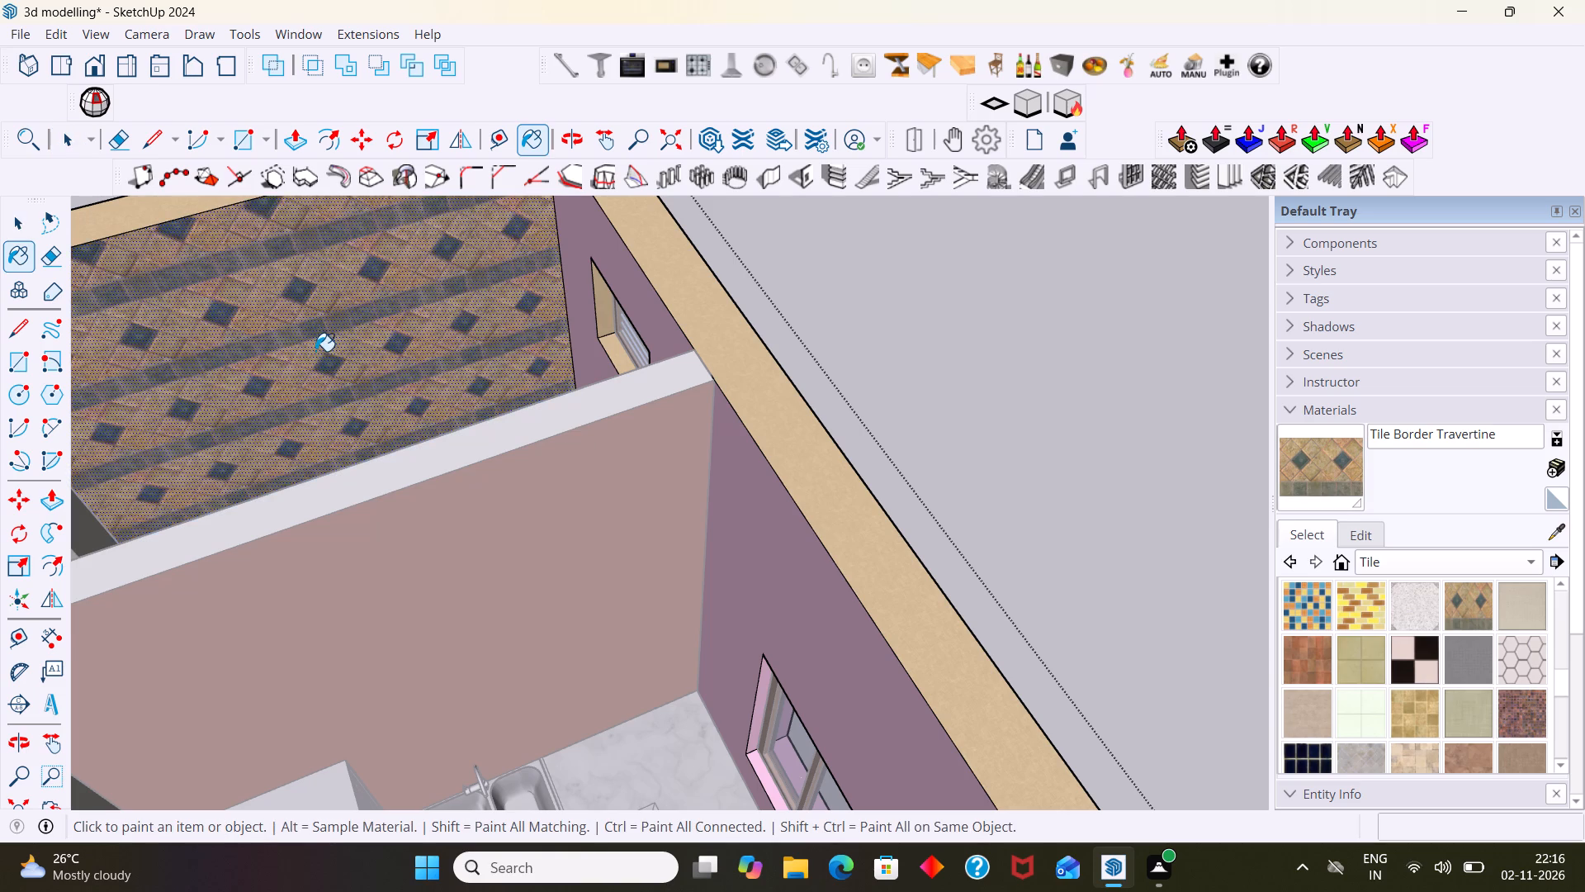
scroll(315, 363, down, 2)
middle_drag(399, 400, 1014, 300)
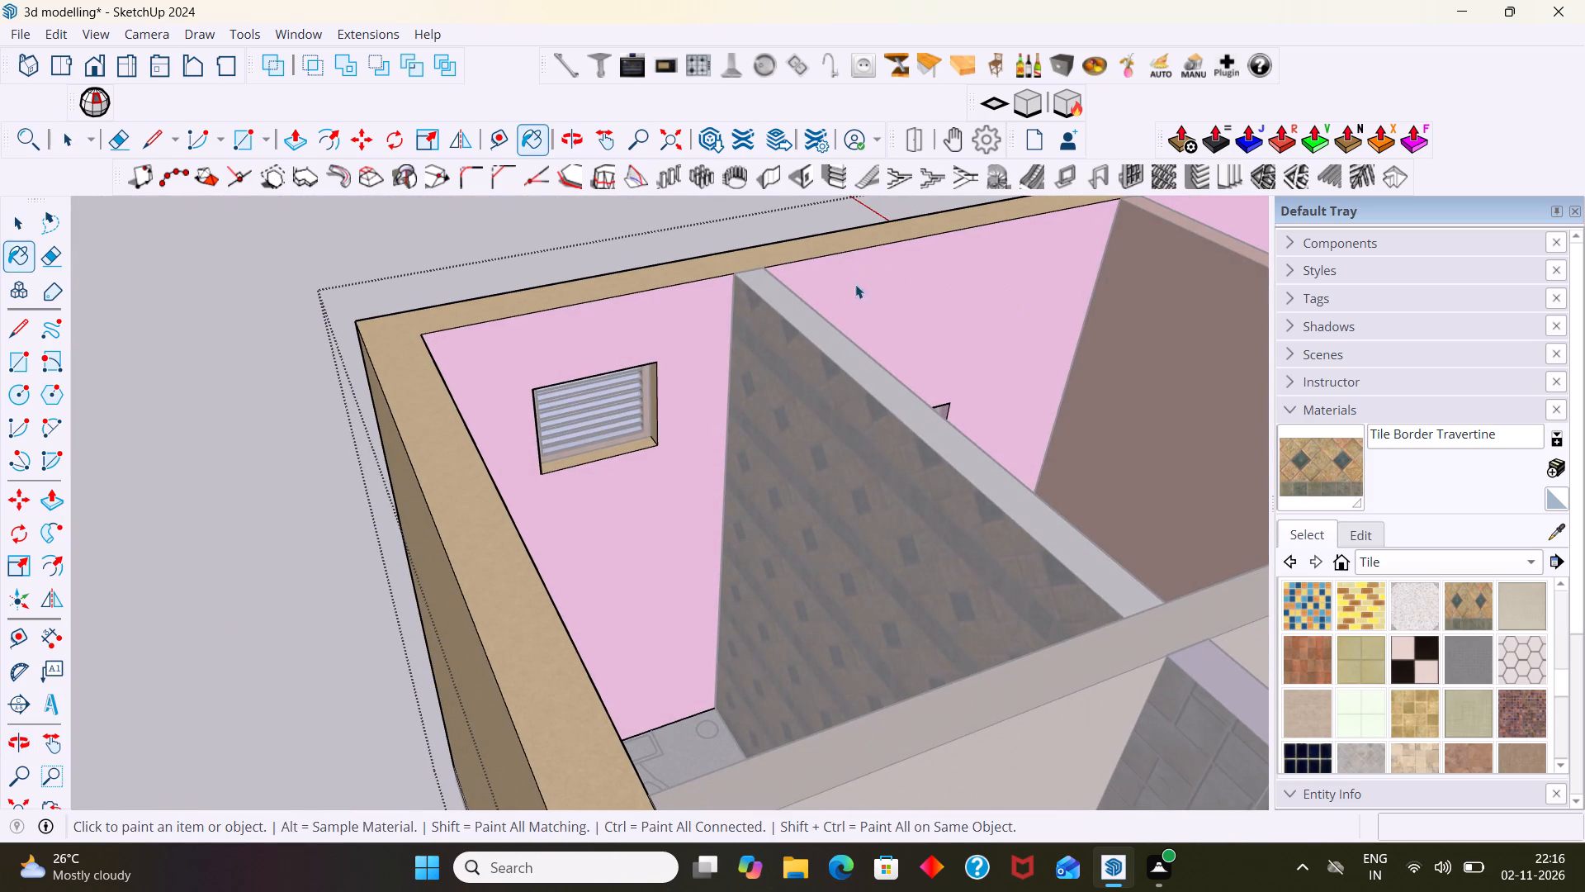
key(space)
scroll(527, 379, down, 3)
click(357, 225)
scroll(455, 360, up, 5)
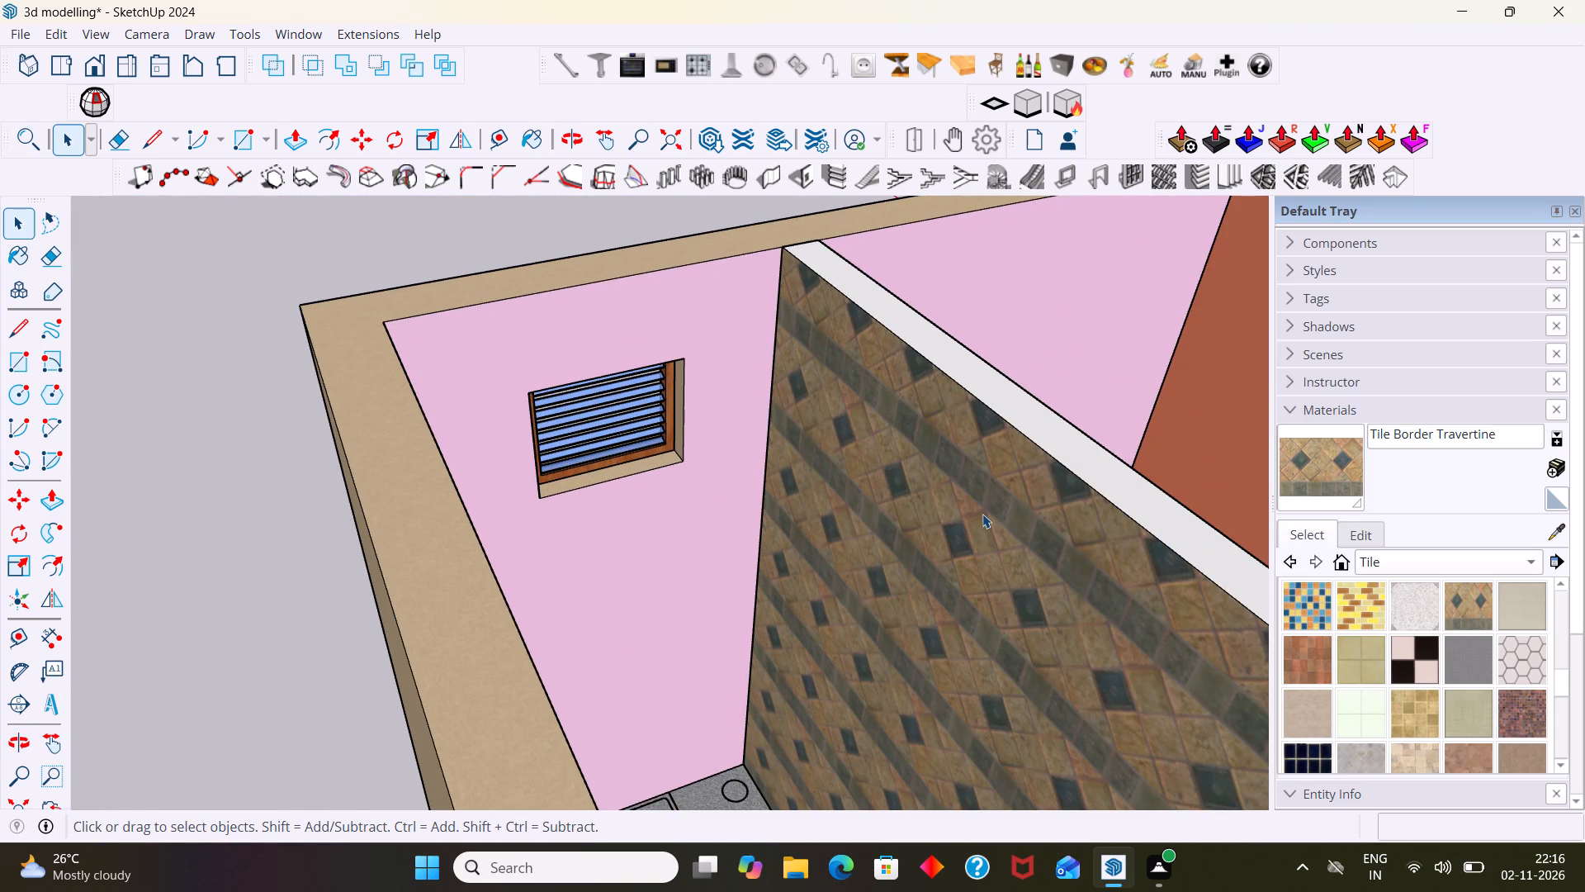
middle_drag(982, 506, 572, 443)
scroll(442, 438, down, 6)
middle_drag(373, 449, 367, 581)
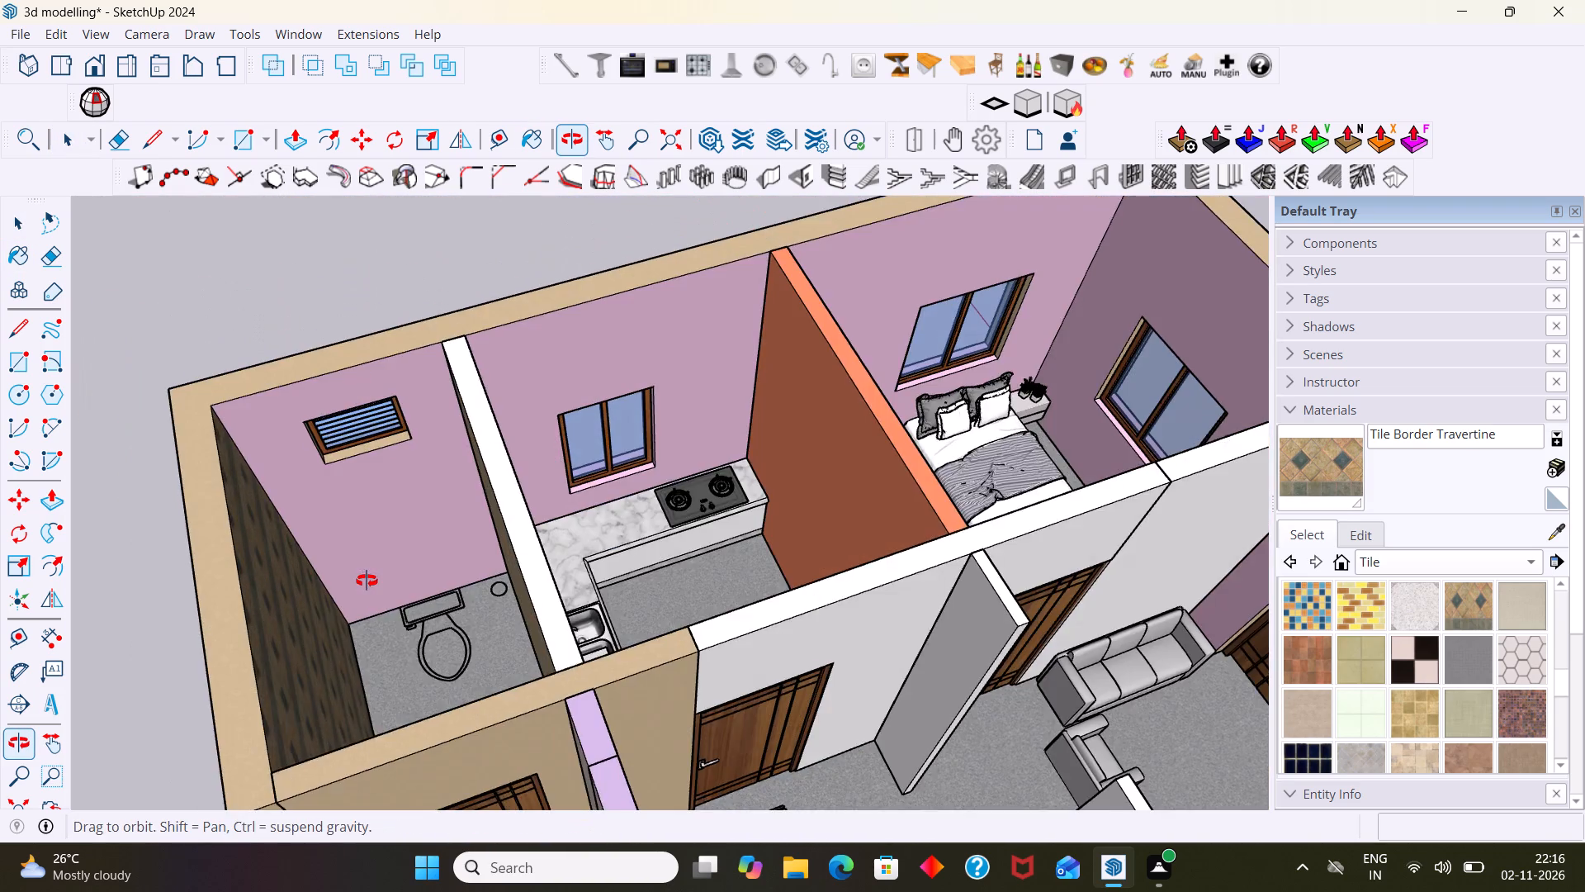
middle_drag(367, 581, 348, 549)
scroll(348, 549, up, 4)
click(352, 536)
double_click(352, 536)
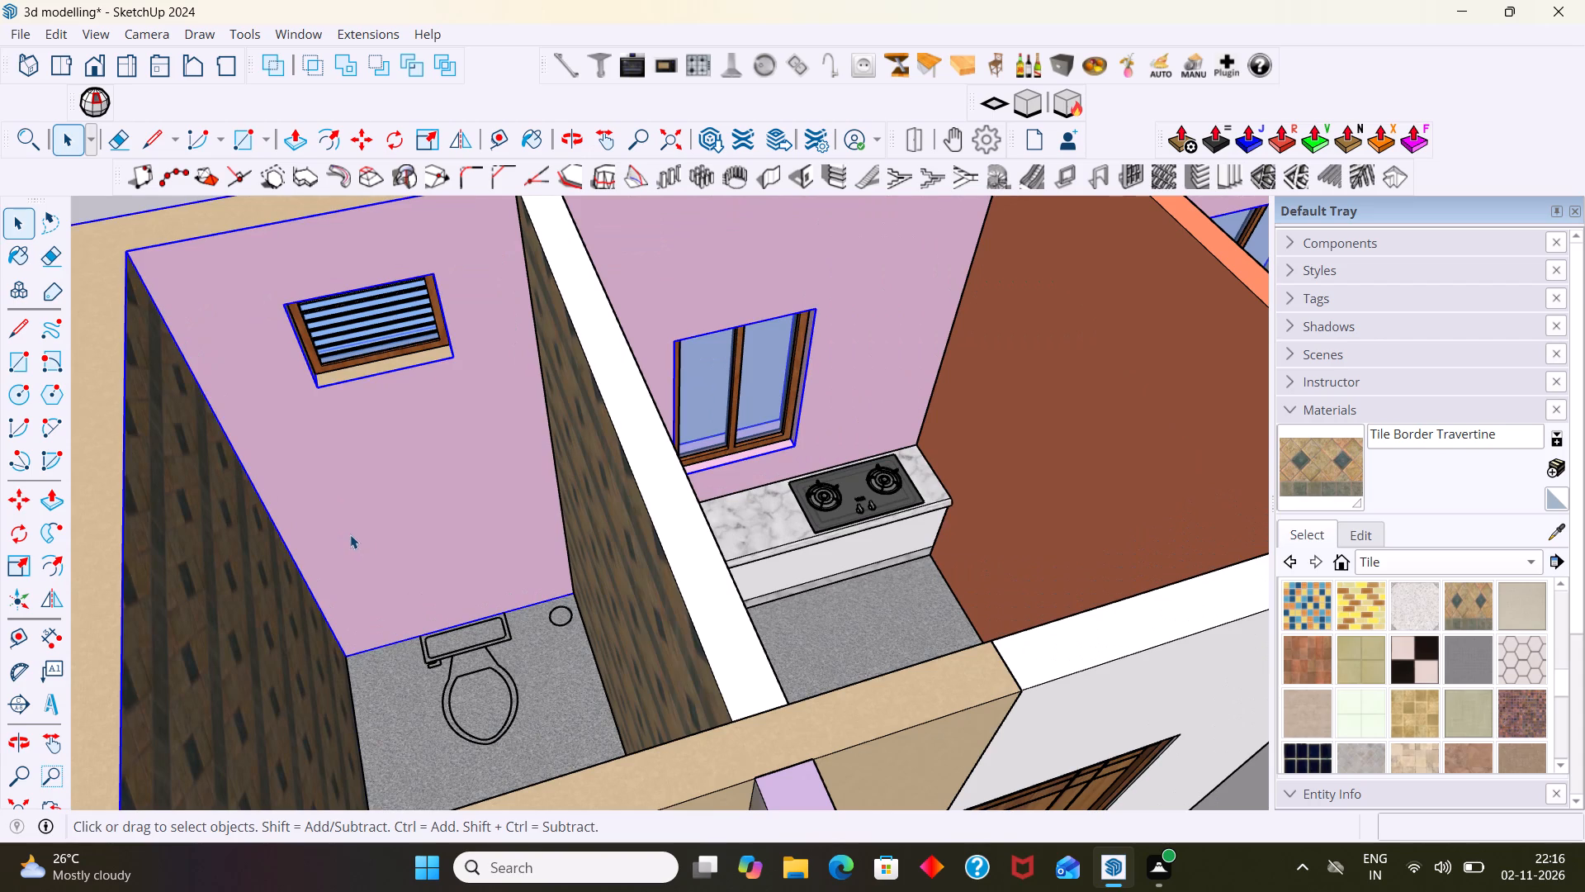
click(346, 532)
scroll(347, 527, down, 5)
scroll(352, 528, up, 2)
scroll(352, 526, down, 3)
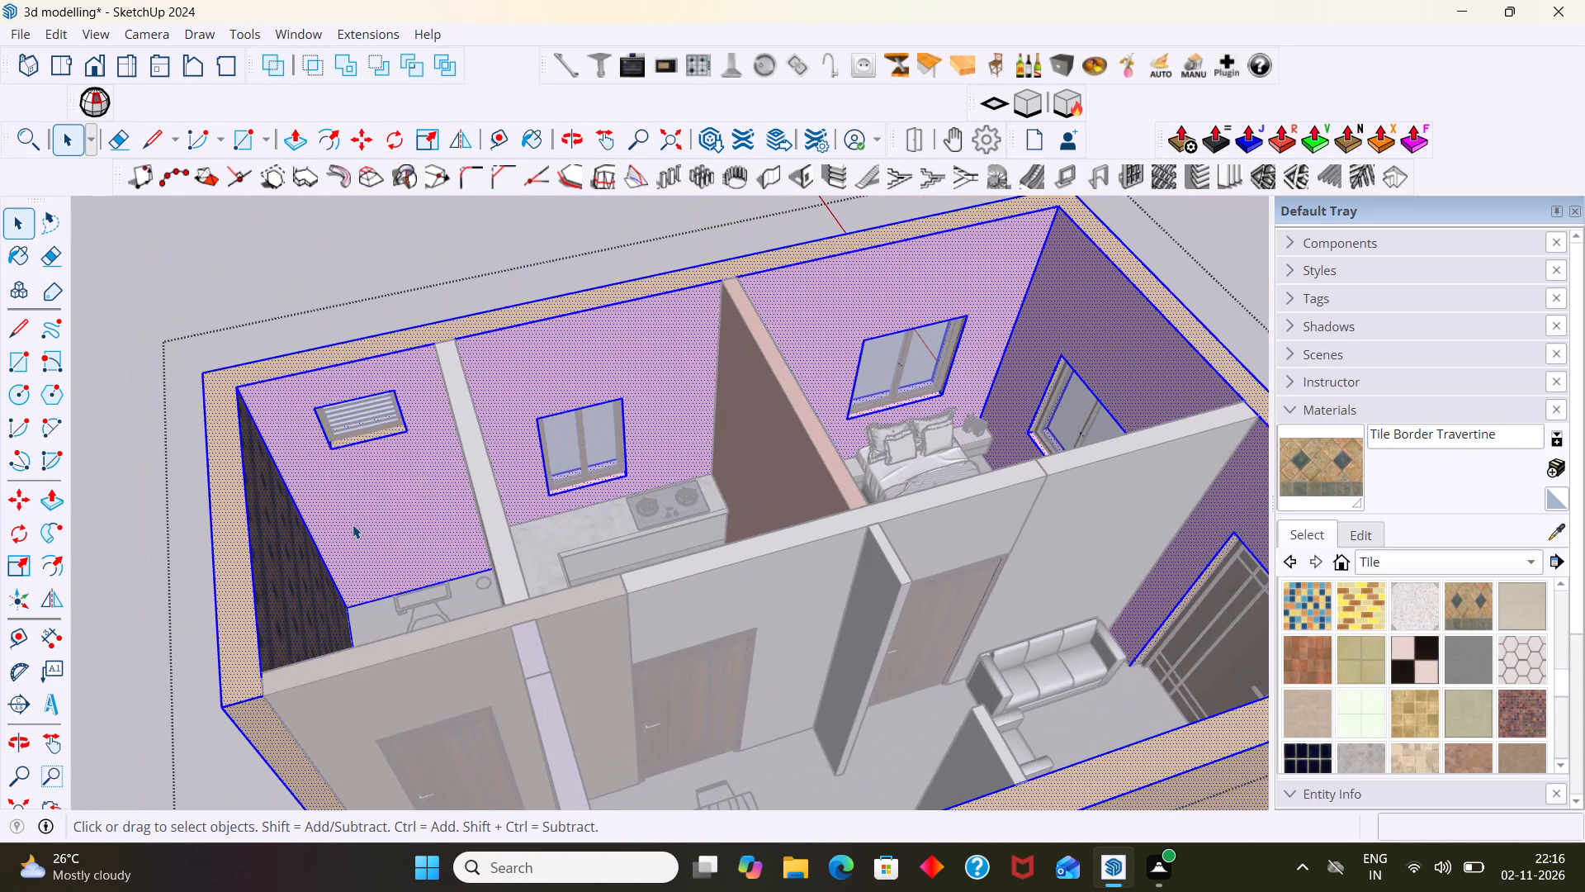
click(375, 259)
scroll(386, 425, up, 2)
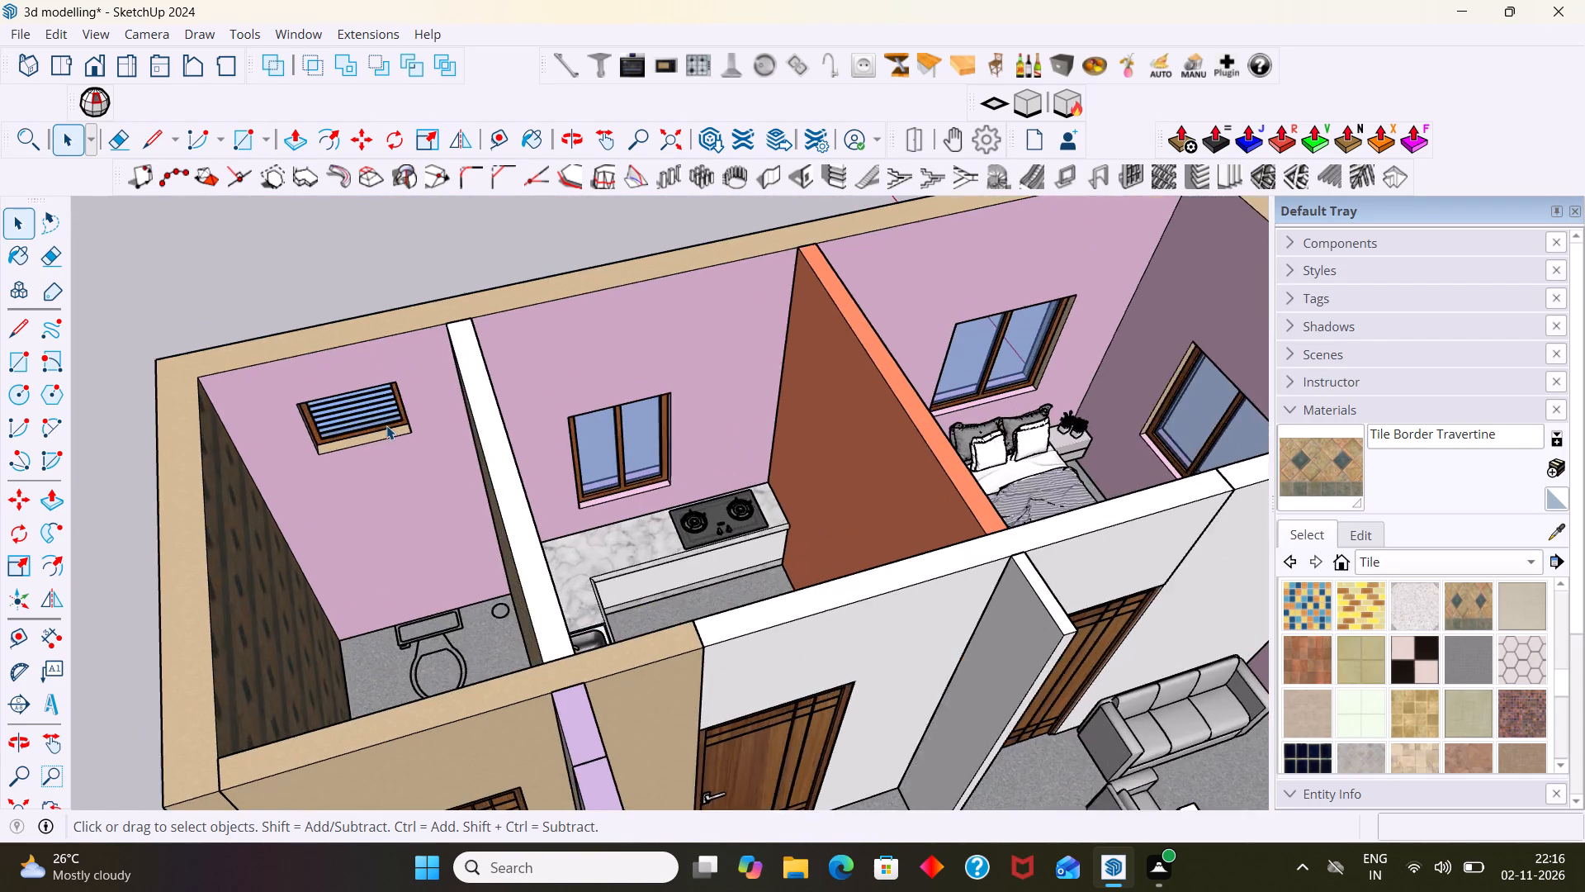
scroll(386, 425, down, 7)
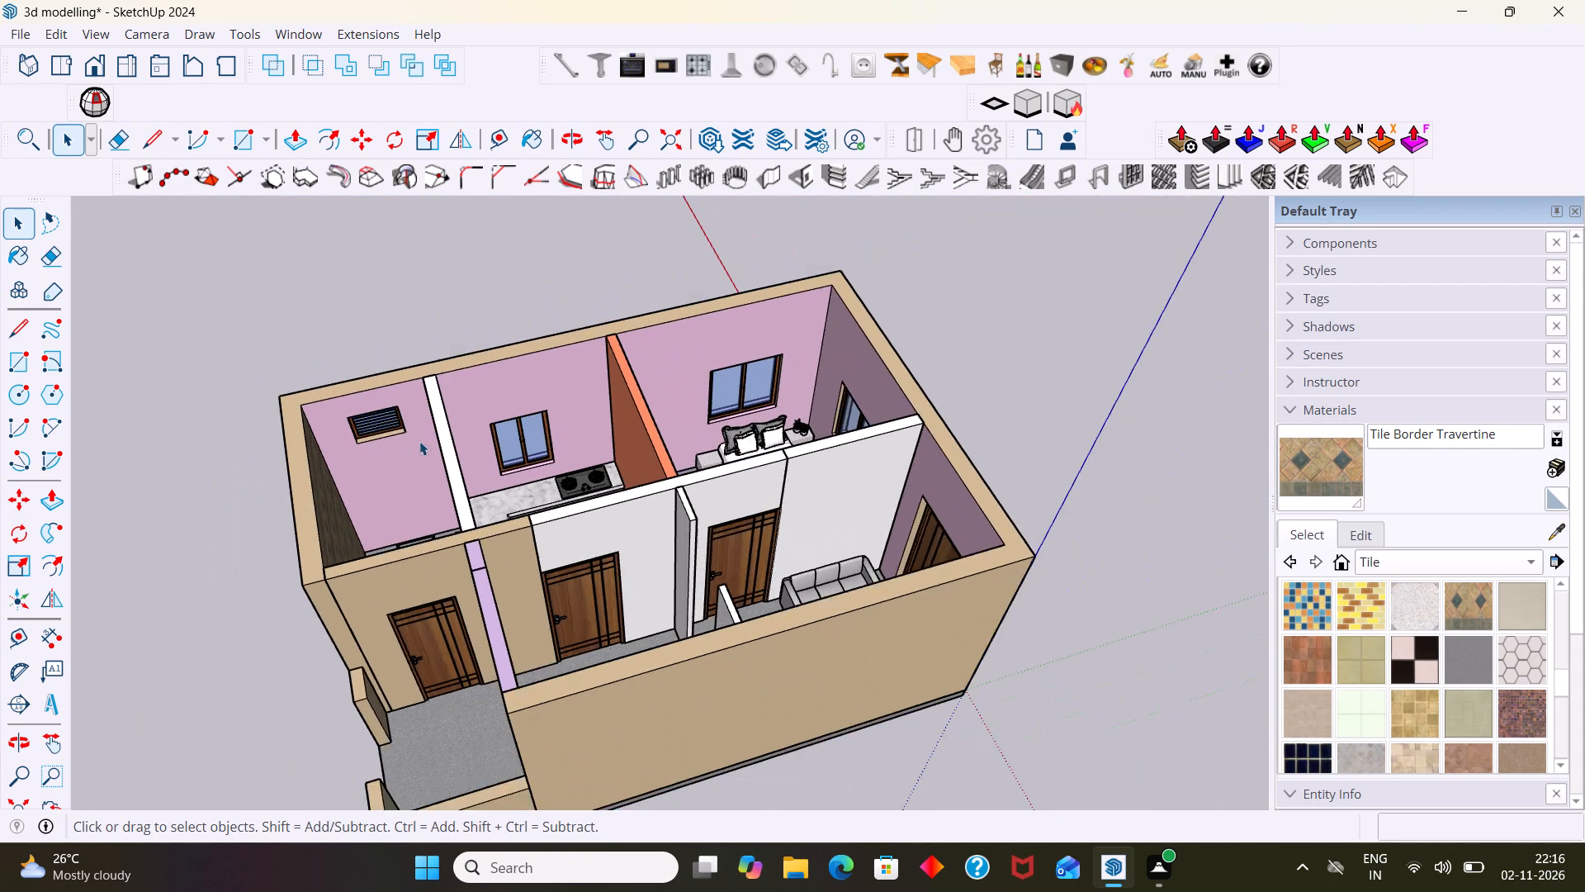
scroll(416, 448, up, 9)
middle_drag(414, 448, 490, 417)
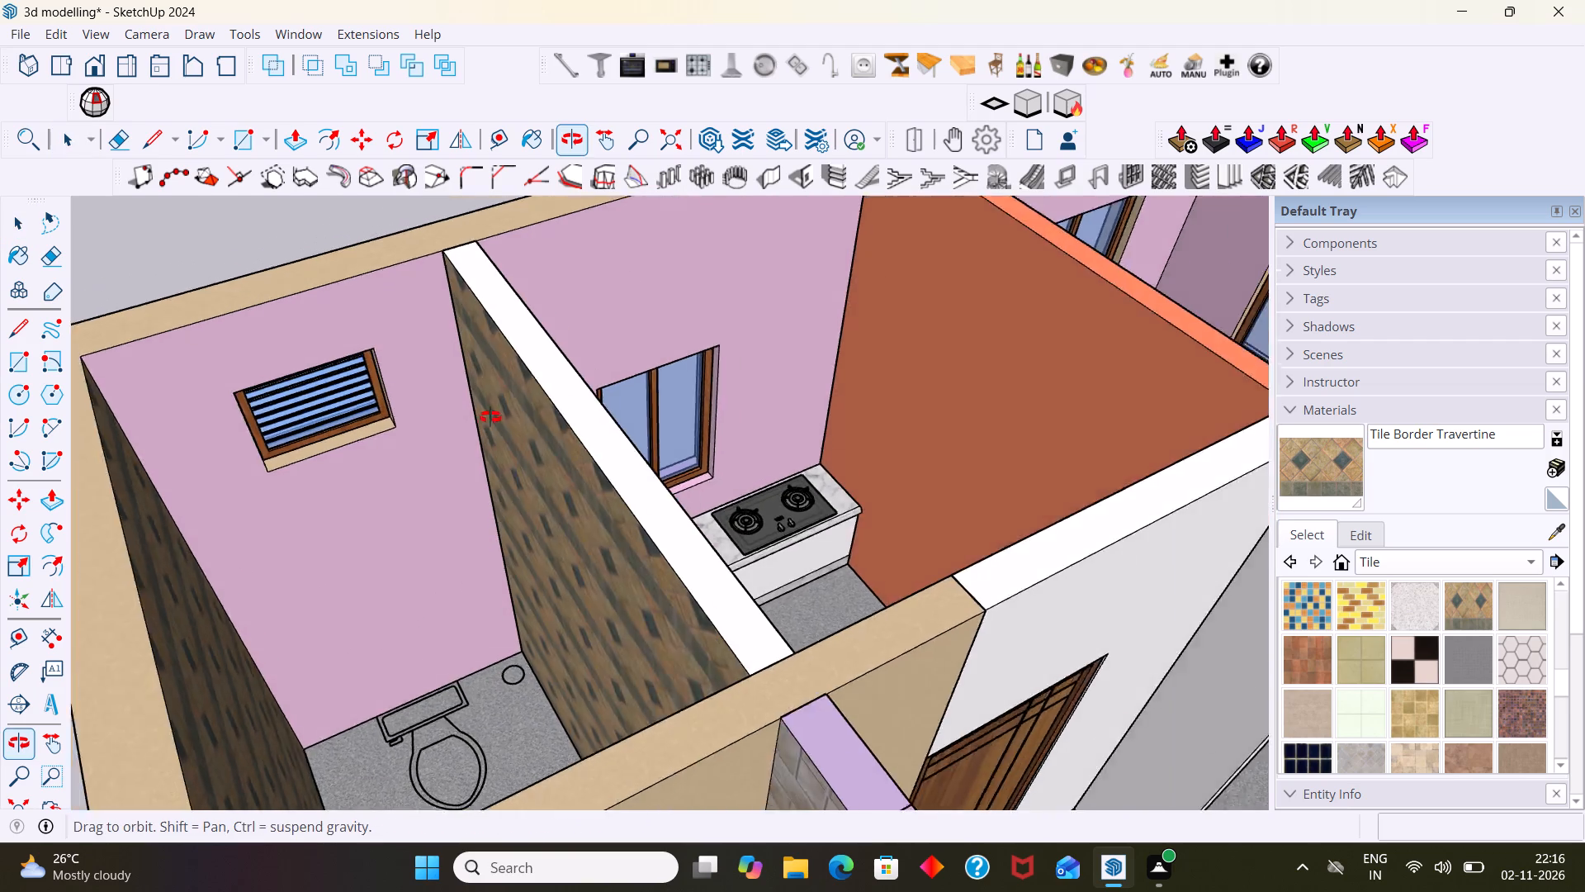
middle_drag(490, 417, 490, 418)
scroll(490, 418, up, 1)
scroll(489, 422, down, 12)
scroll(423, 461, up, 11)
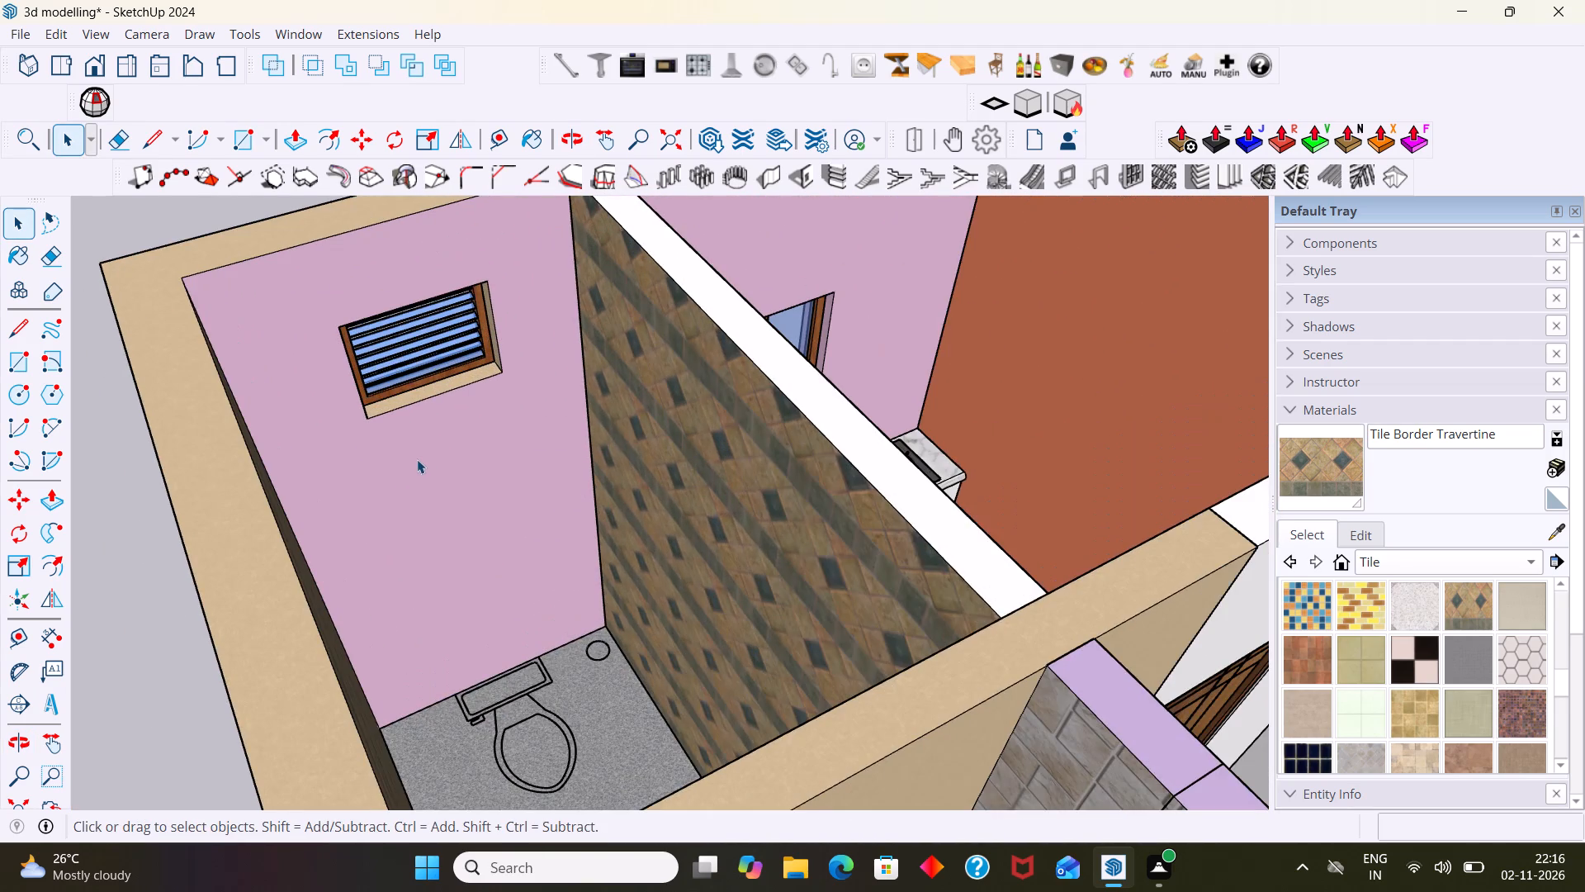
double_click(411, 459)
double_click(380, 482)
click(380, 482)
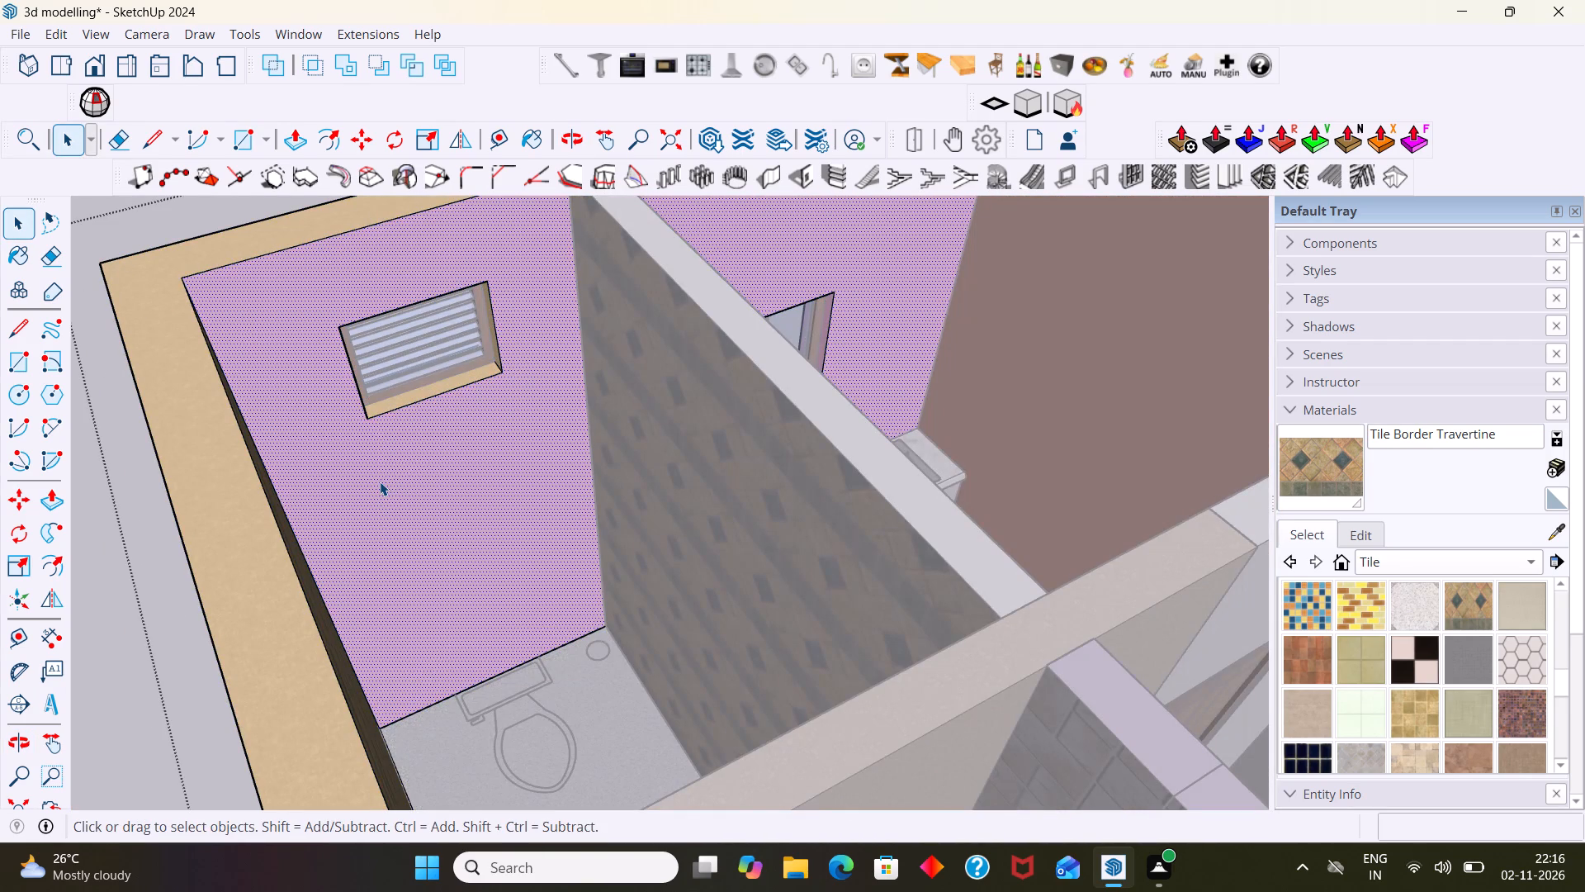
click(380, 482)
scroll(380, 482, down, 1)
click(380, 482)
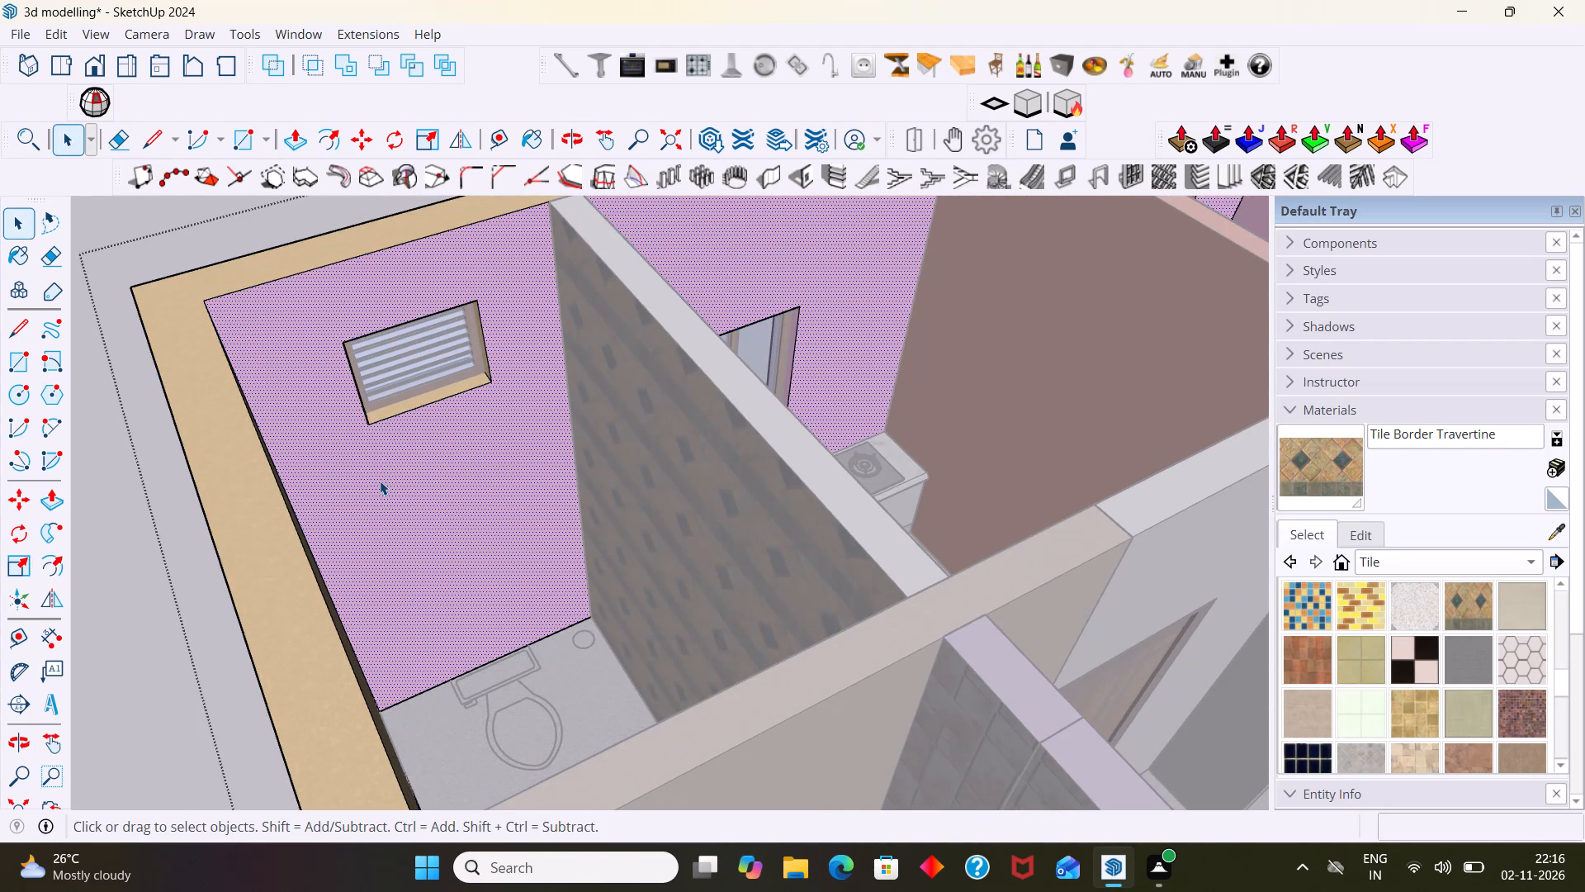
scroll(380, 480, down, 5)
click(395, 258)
Examine the door-side walls of the bathroom and kitchen and the partition between the two rooms.
scroll(380, 381, down, 4)
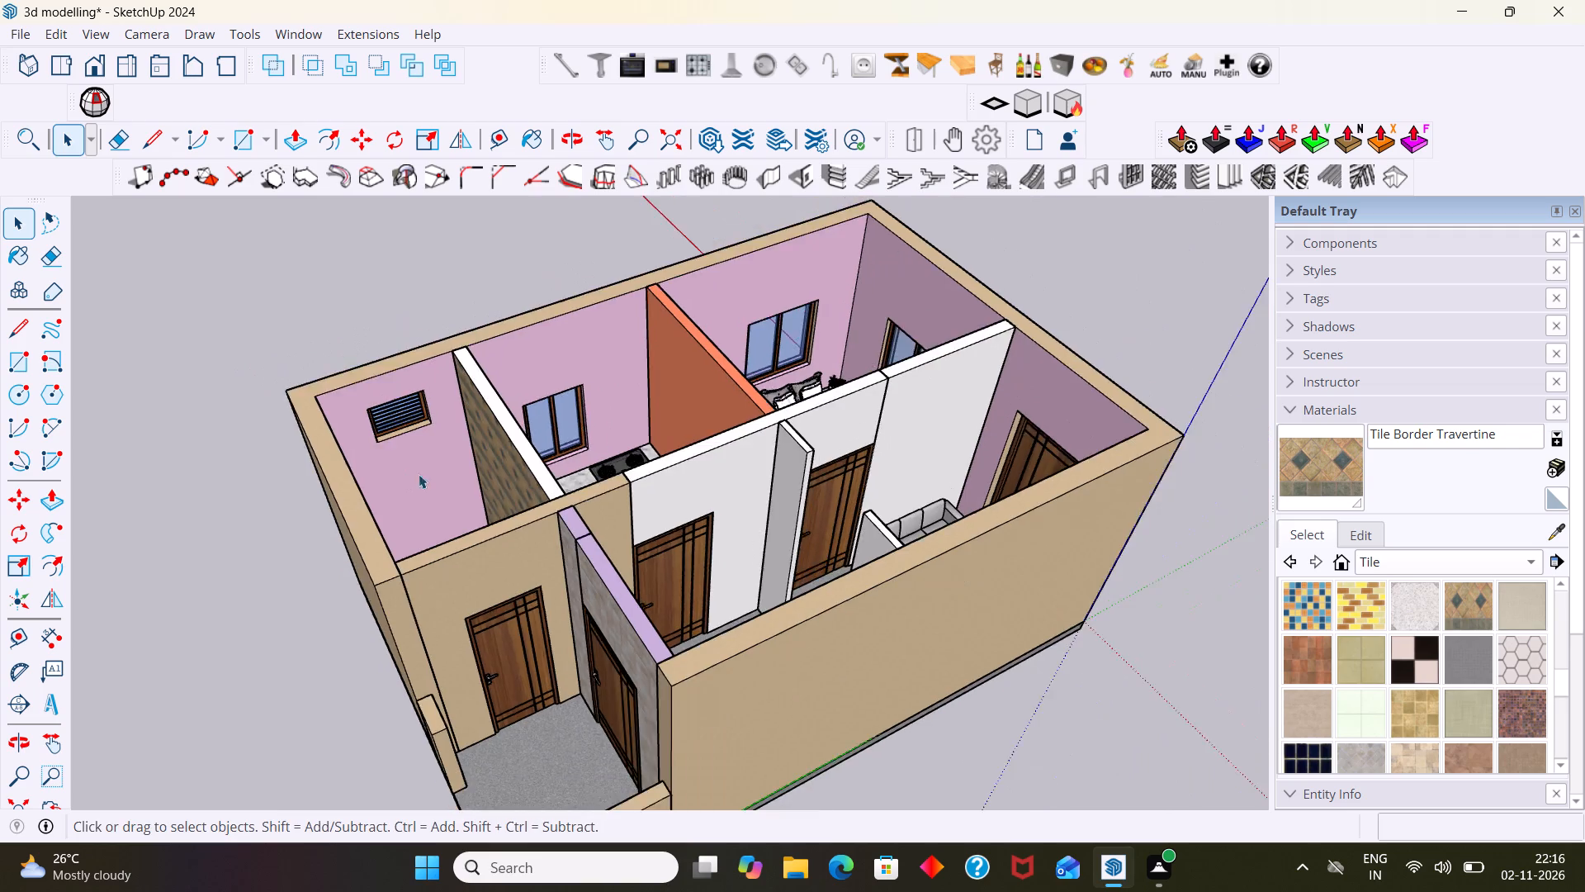
middle_drag(461, 474, 1315, 410)
scroll(991, 366, up, 6)
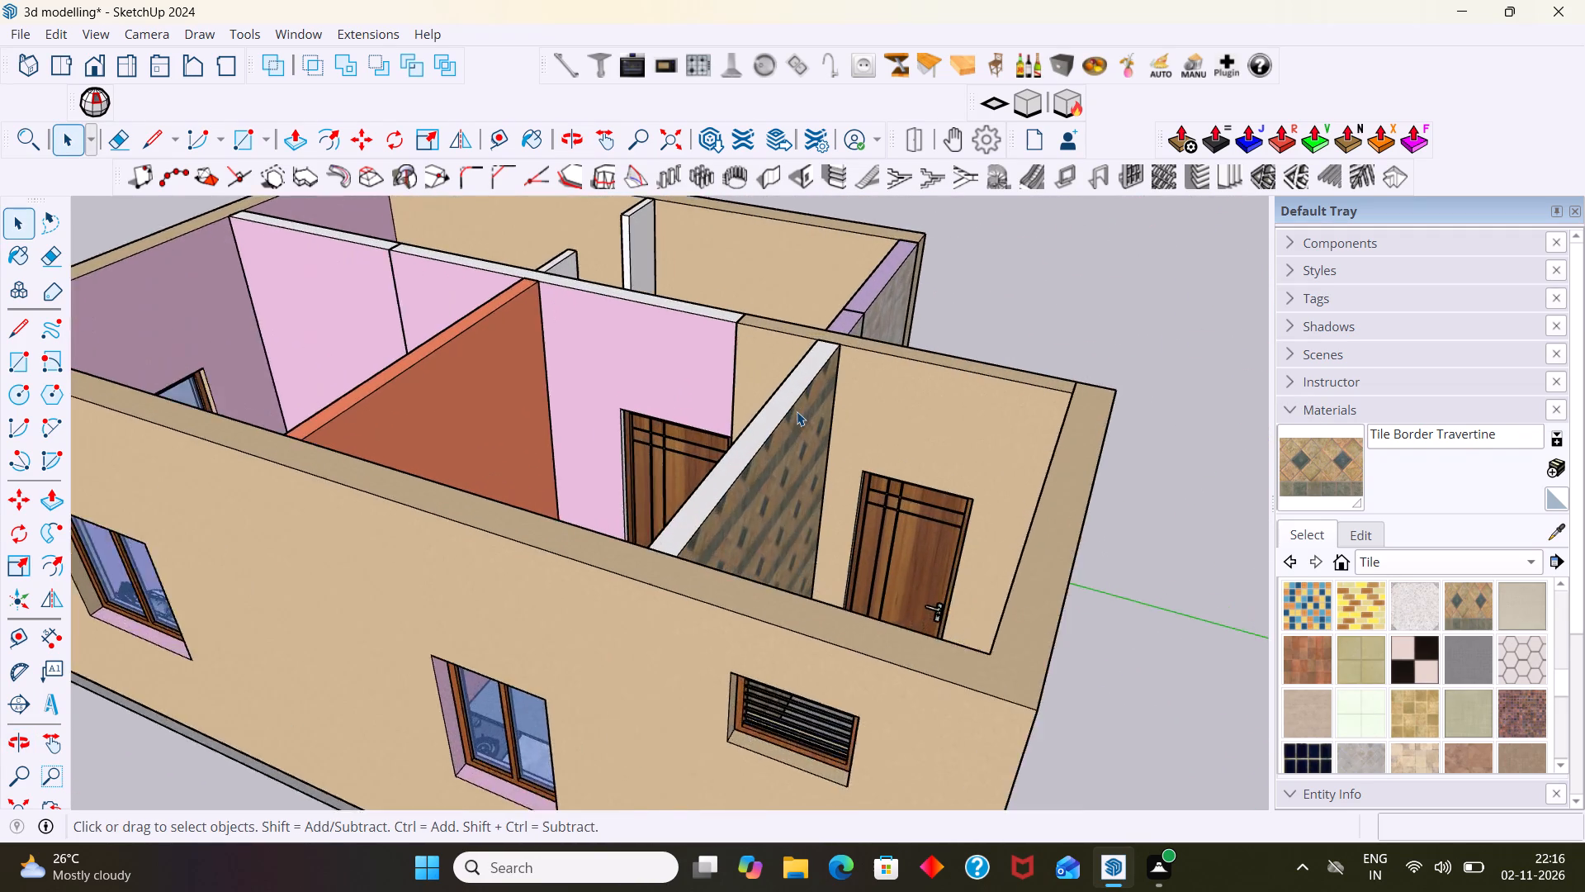
scroll(797, 411, up, 3)
middle_drag(783, 419, 949, 523)
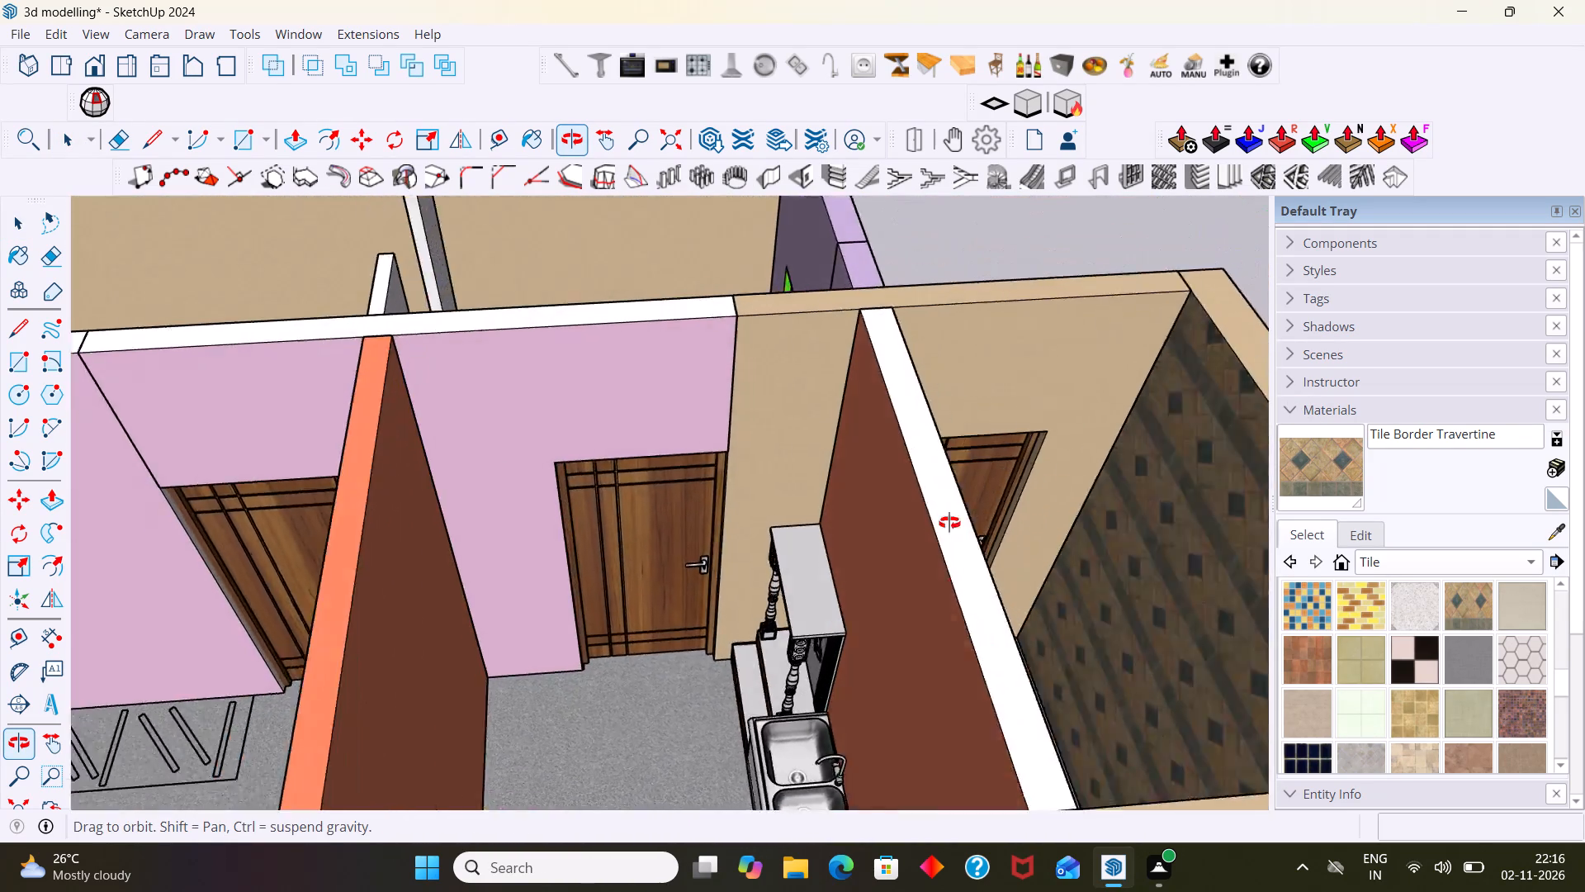
middle_drag(949, 523, 996, 475)
middle_drag(717, 358, 664, 671)
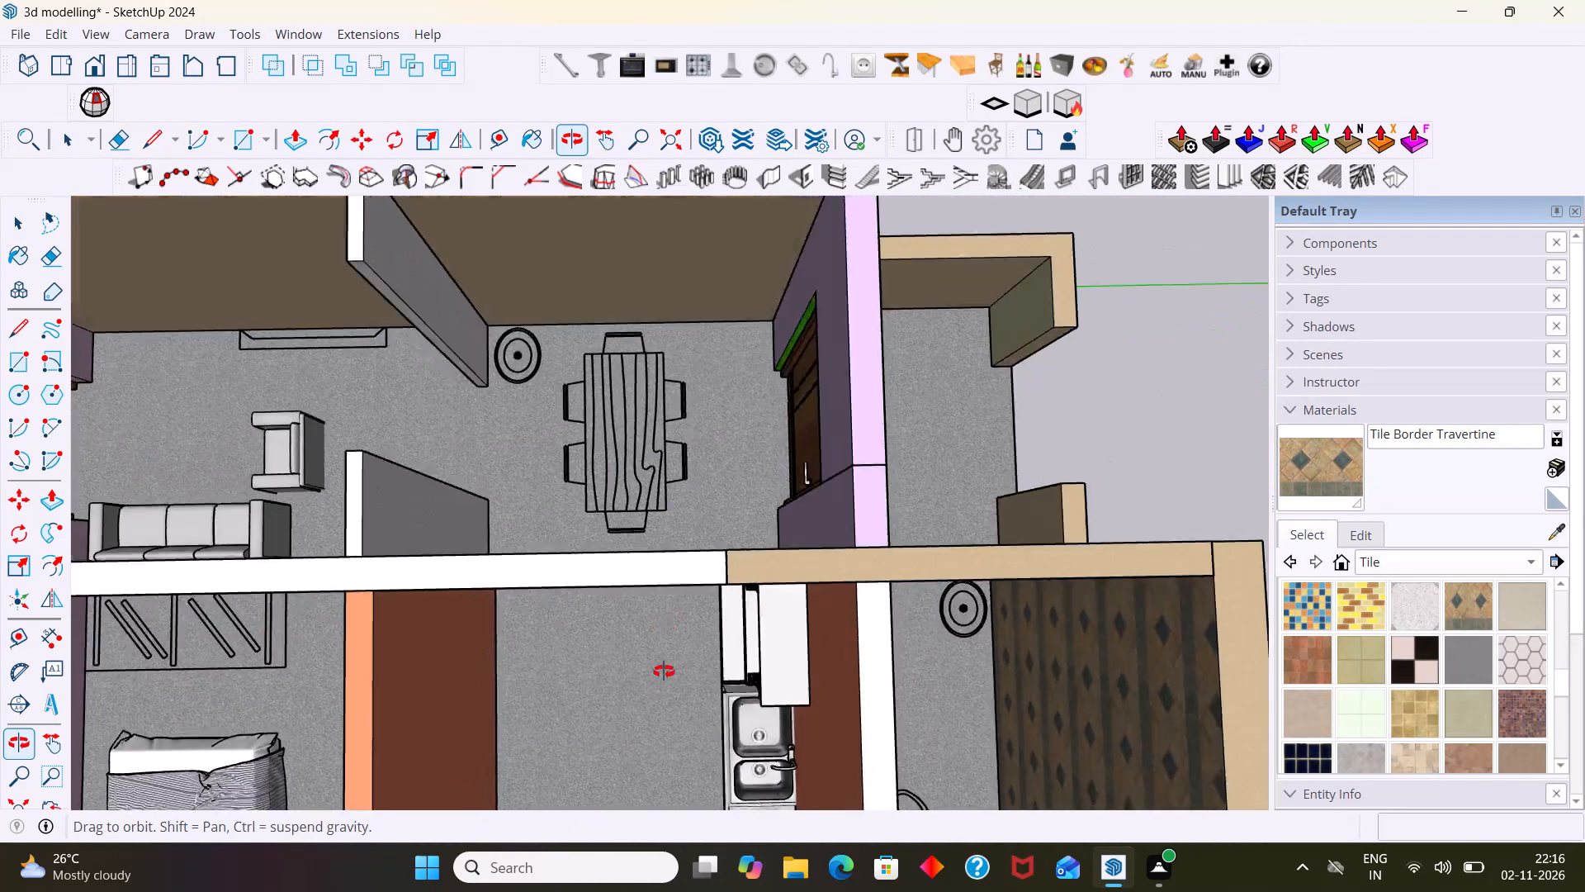
middle_drag(664, 671, 450, 288)
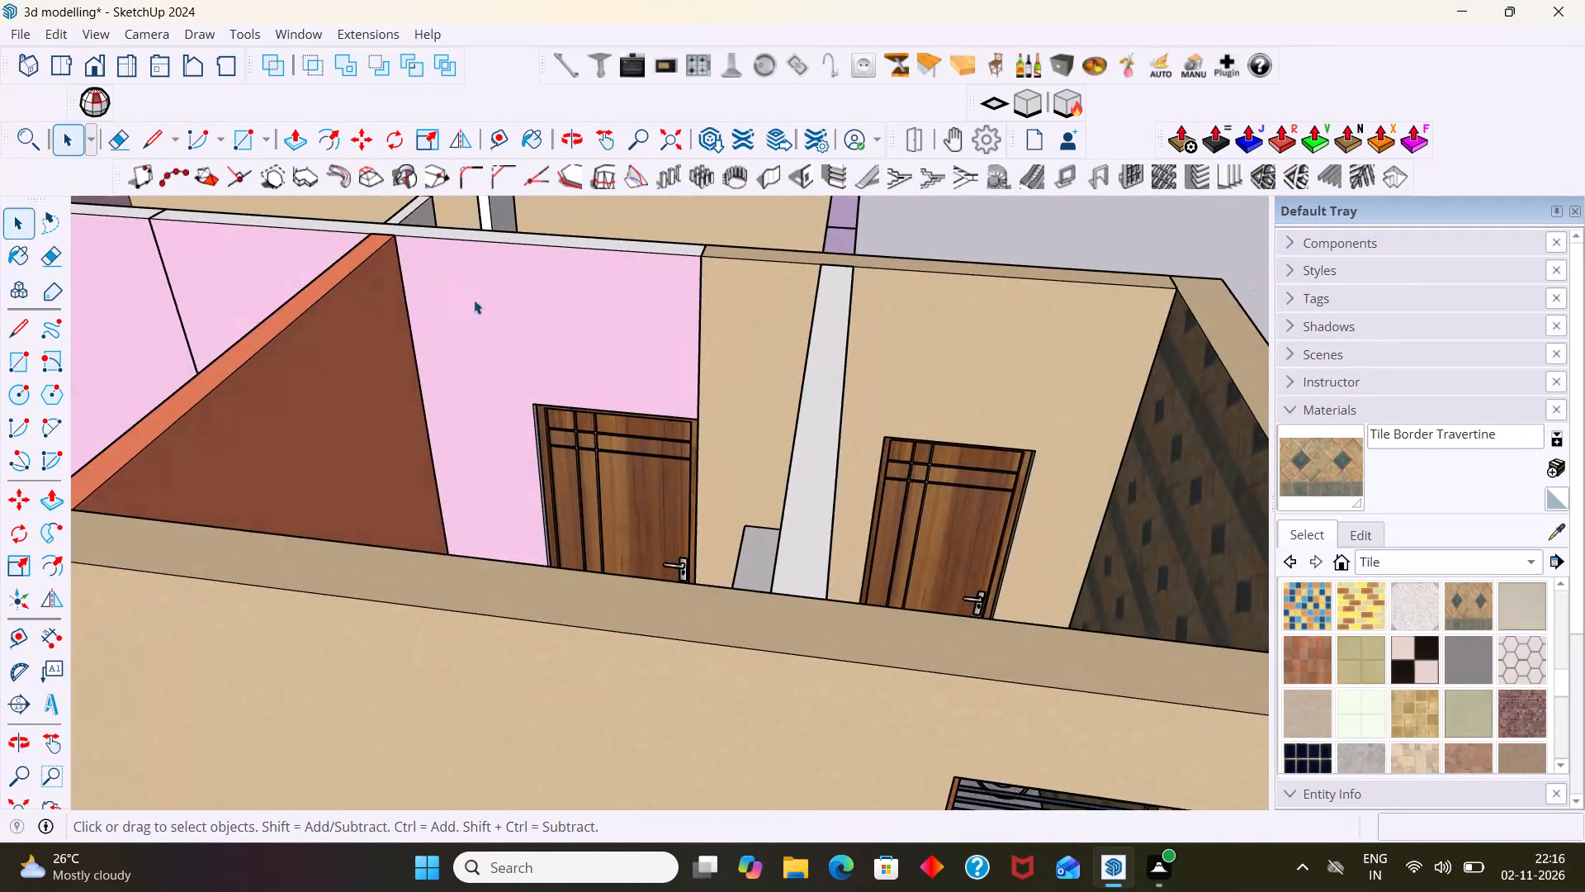
scroll(475, 300, down, 8)
middle_drag(565, 370, 483, 415)
scroll(483, 380, down, 2)
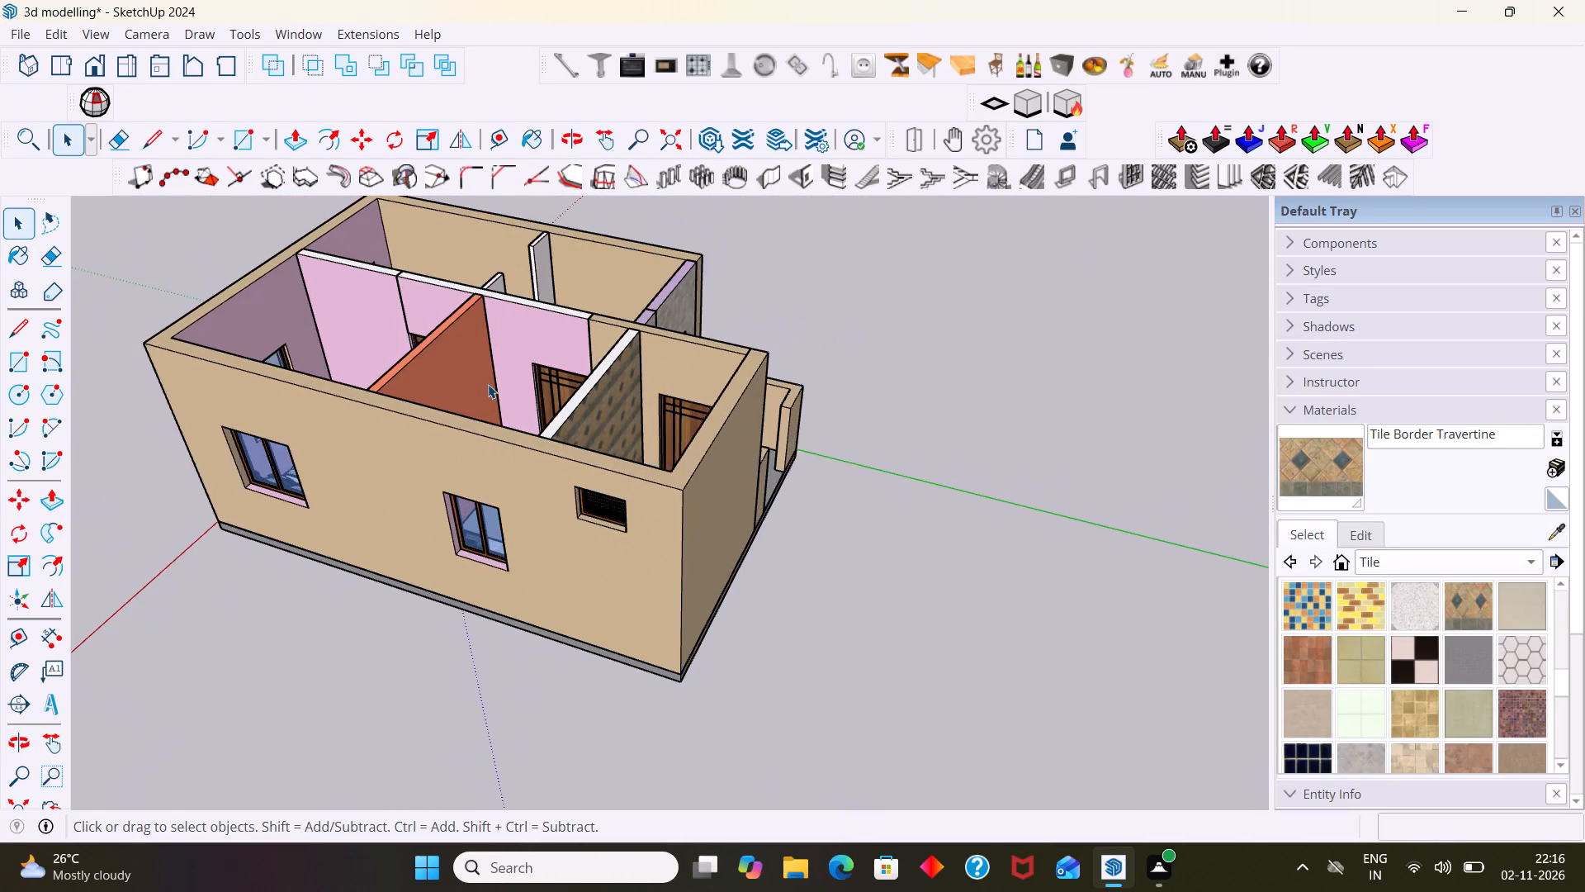
Examine the wall faces of the dining and living areas, including the two short dividing walls.
middle_drag(488, 384, 465, 654)
scroll(494, 537, up, 6)
middle_drag(476, 530, 681, 495)
scroll(358, 486, up, 2)
middle_drag(354, 486, 358, 481)
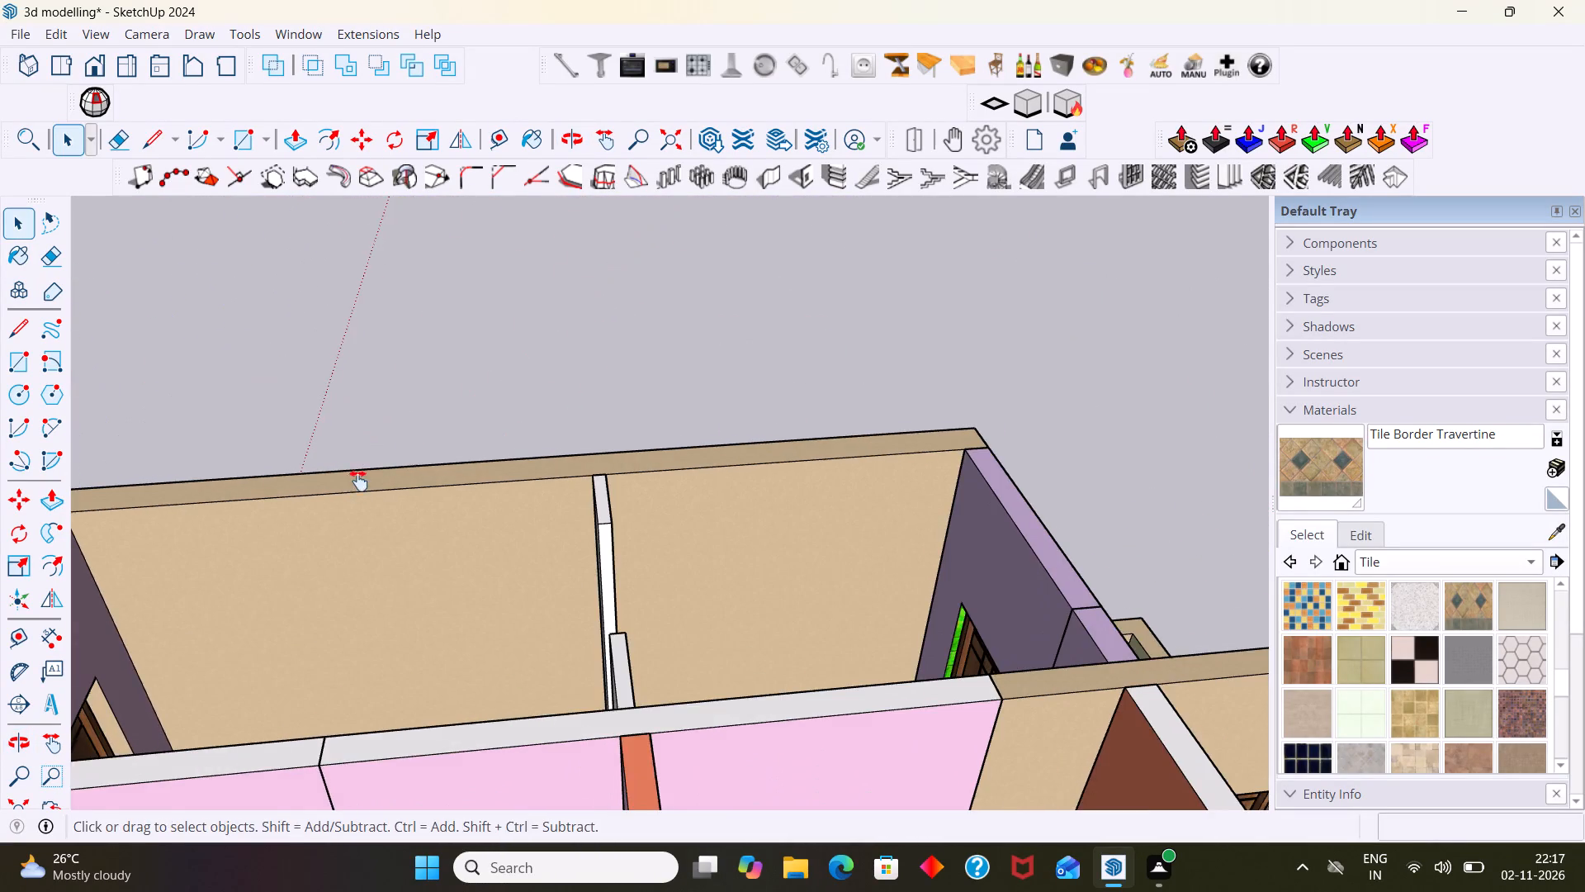
middle_drag(358, 481, 483, 425)
scroll(449, 429, down, 2)
middle_drag(418, 505, 0, 594)
scroll(851, 597, up, 1)
middle_drag(220, 582, 0, 572)
scroll(596, 417, up, 2)
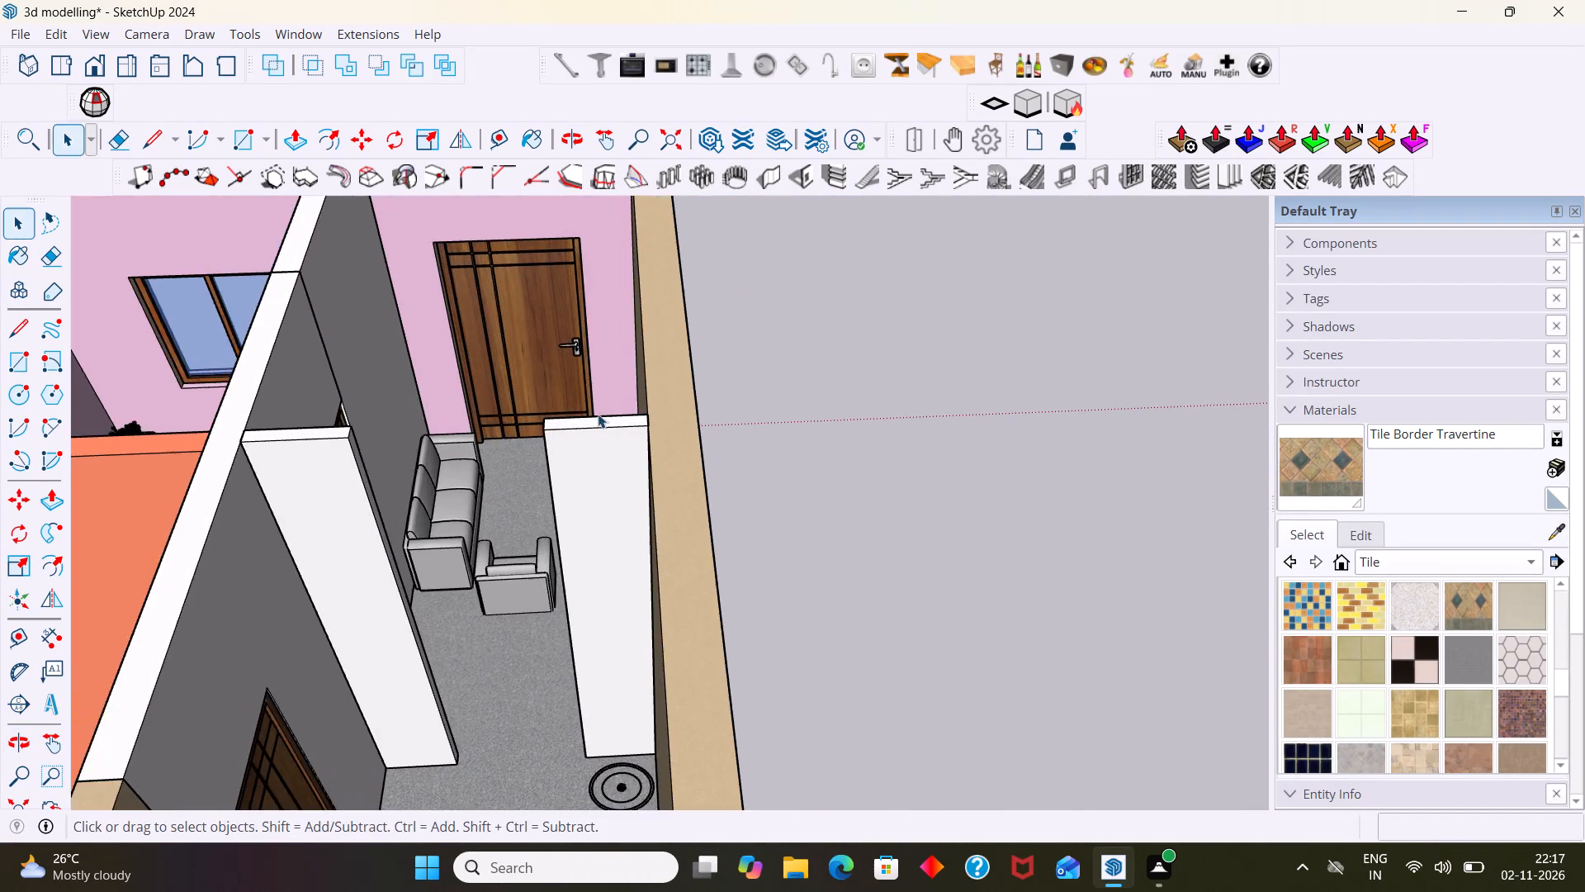
scroll(598, 414, up, 2)
middle_drag(599, 415, 299, 383)
scroll(299, 383, down, 1)
scroll(300, 306, up, 6)
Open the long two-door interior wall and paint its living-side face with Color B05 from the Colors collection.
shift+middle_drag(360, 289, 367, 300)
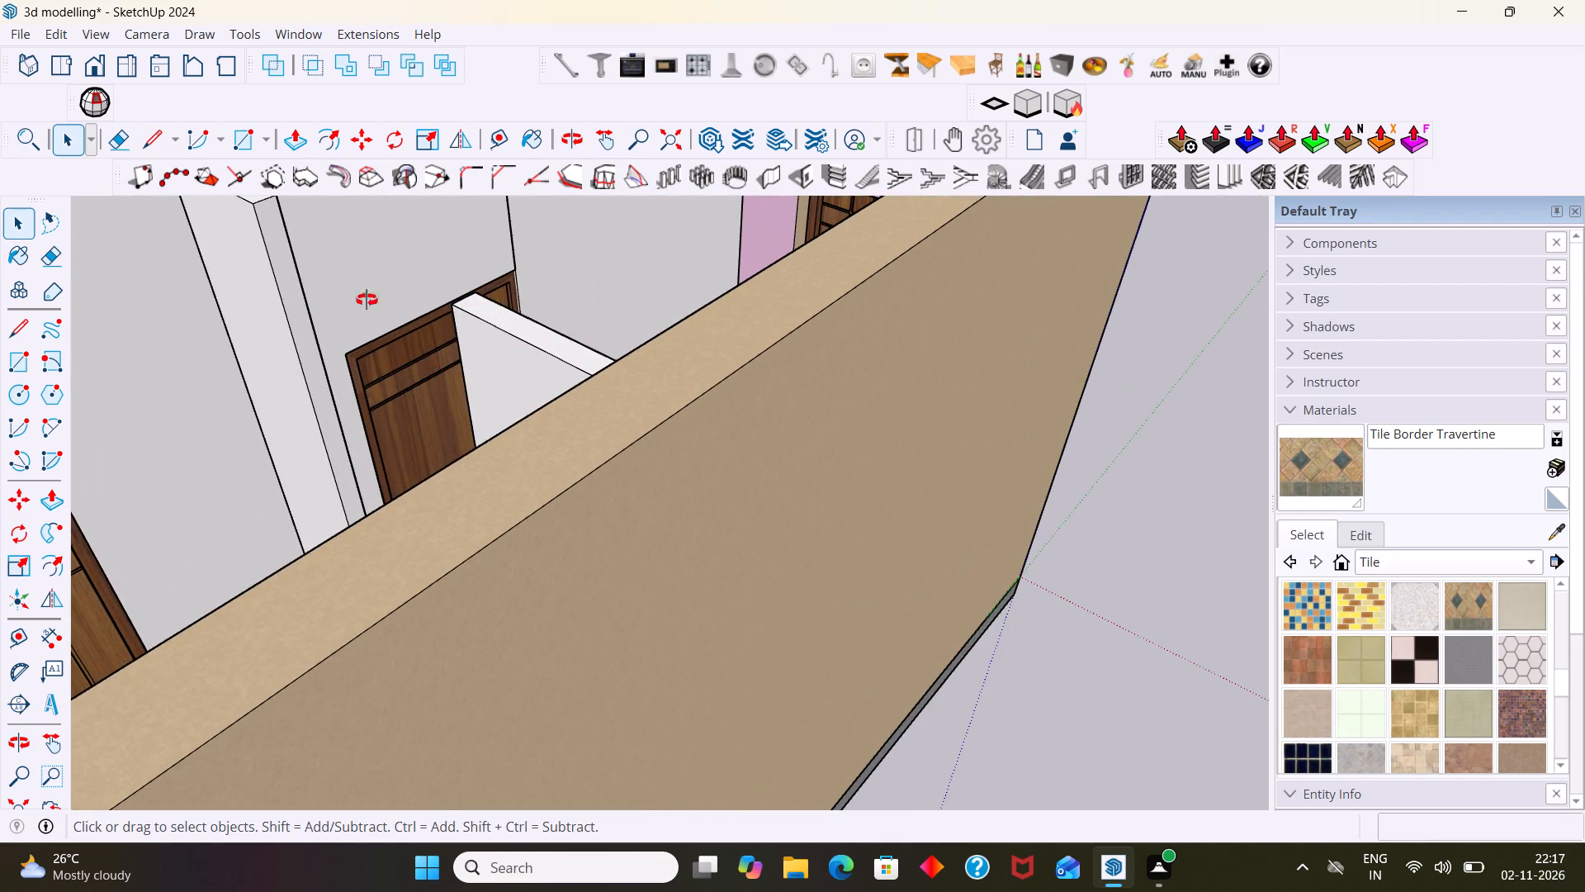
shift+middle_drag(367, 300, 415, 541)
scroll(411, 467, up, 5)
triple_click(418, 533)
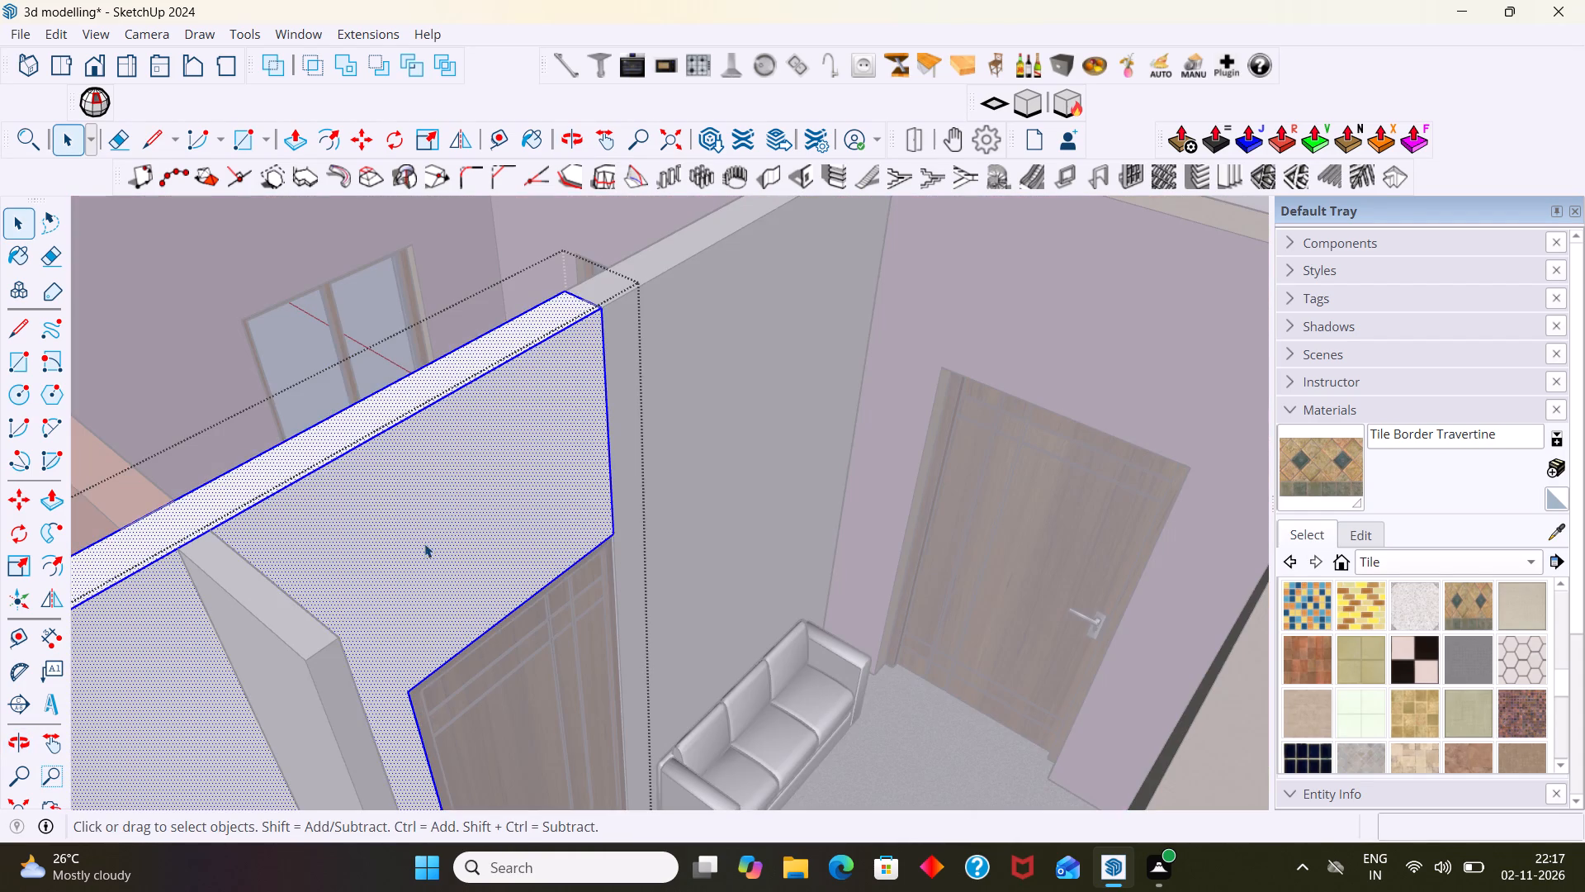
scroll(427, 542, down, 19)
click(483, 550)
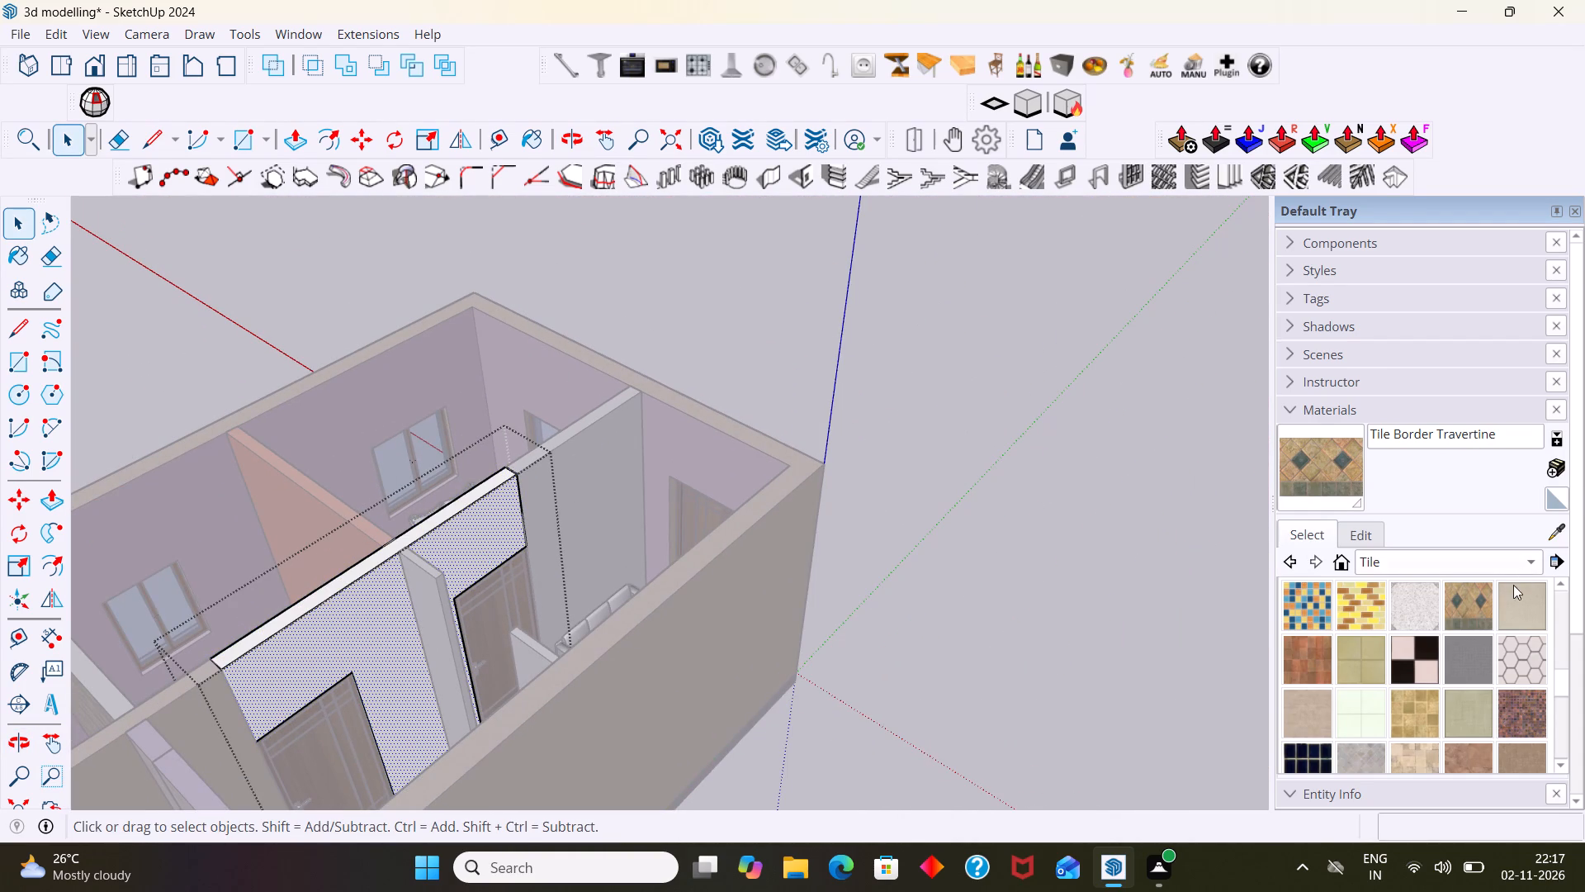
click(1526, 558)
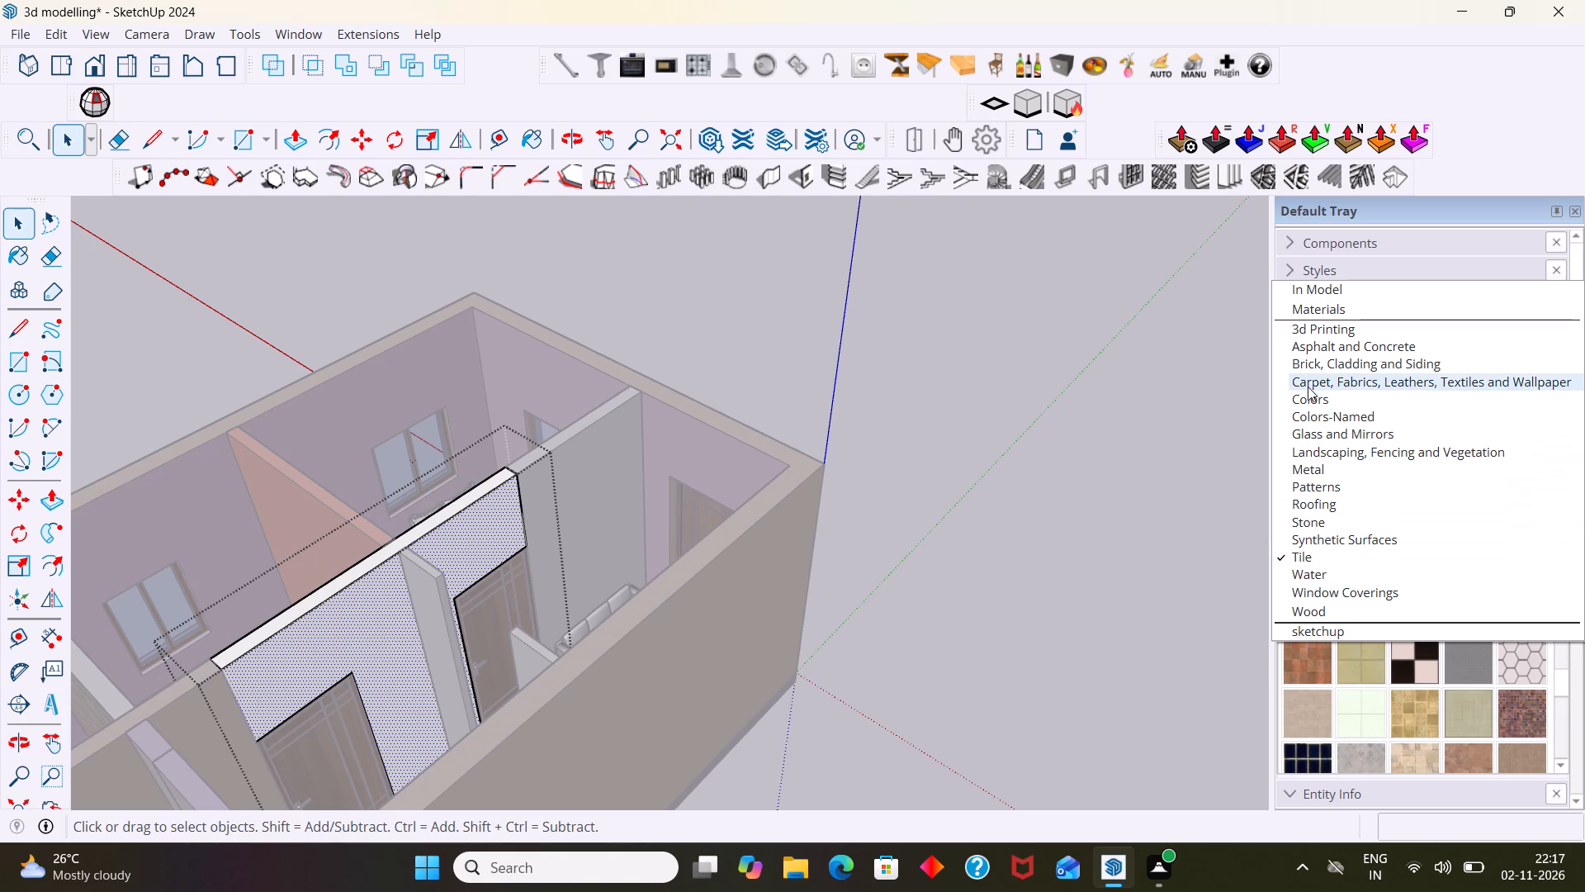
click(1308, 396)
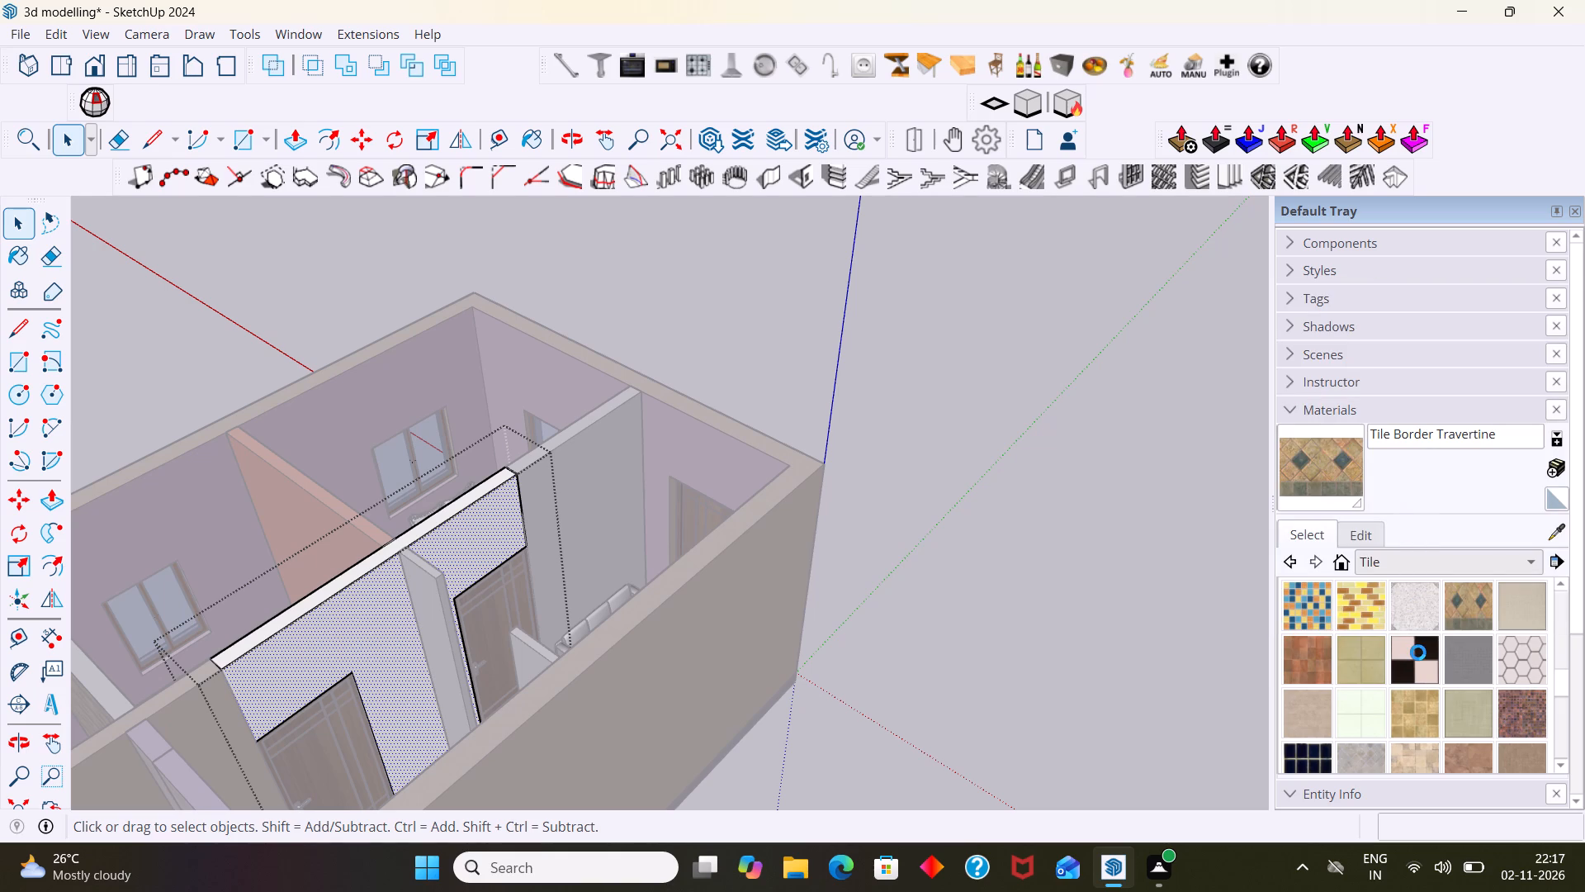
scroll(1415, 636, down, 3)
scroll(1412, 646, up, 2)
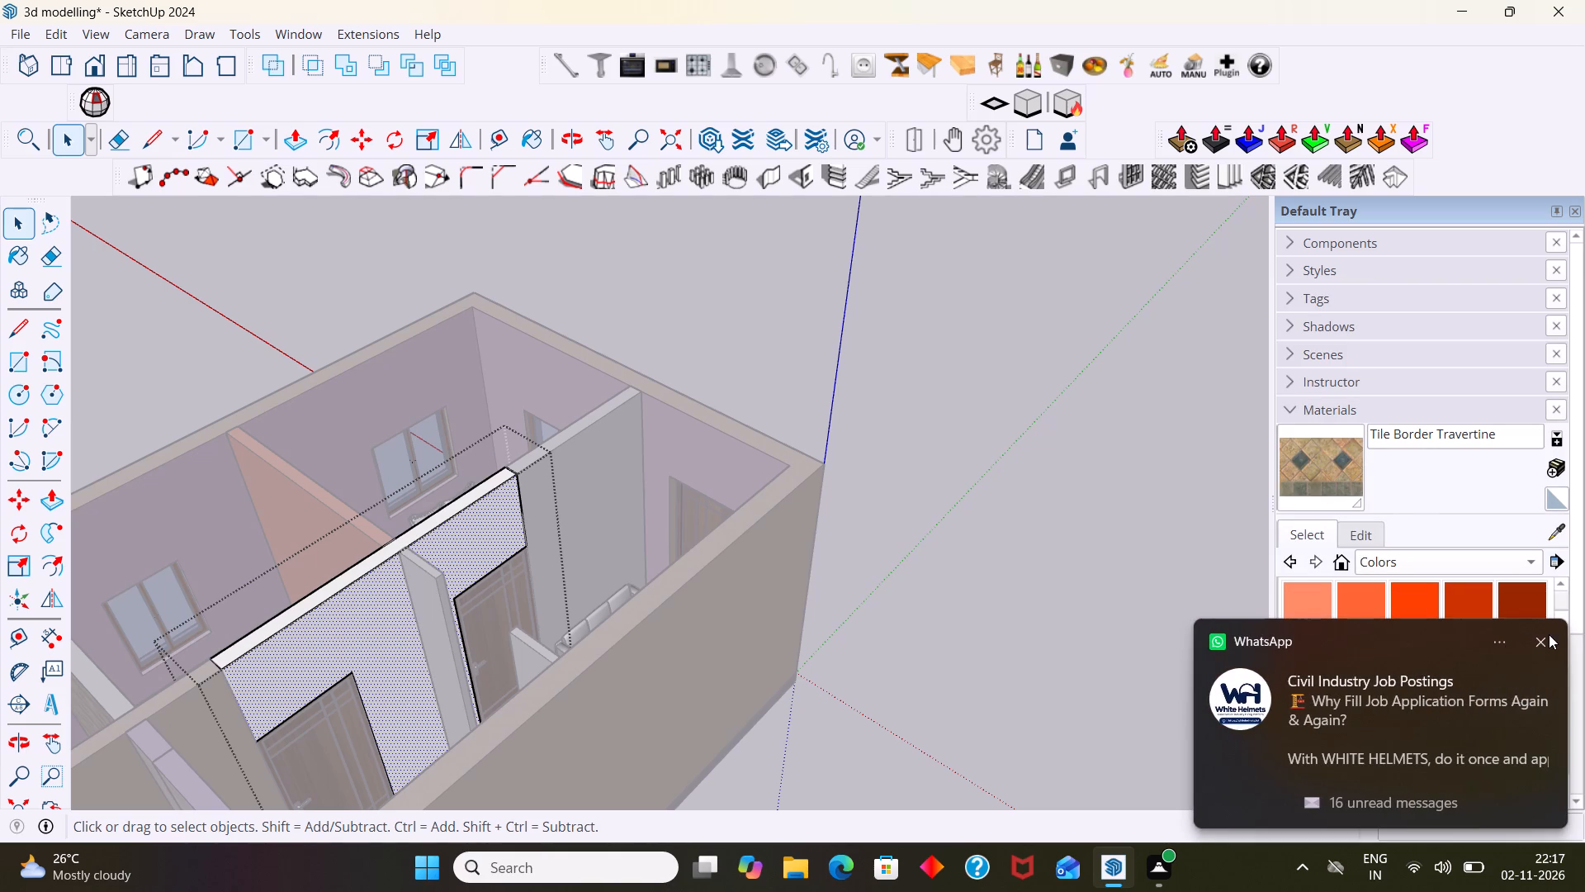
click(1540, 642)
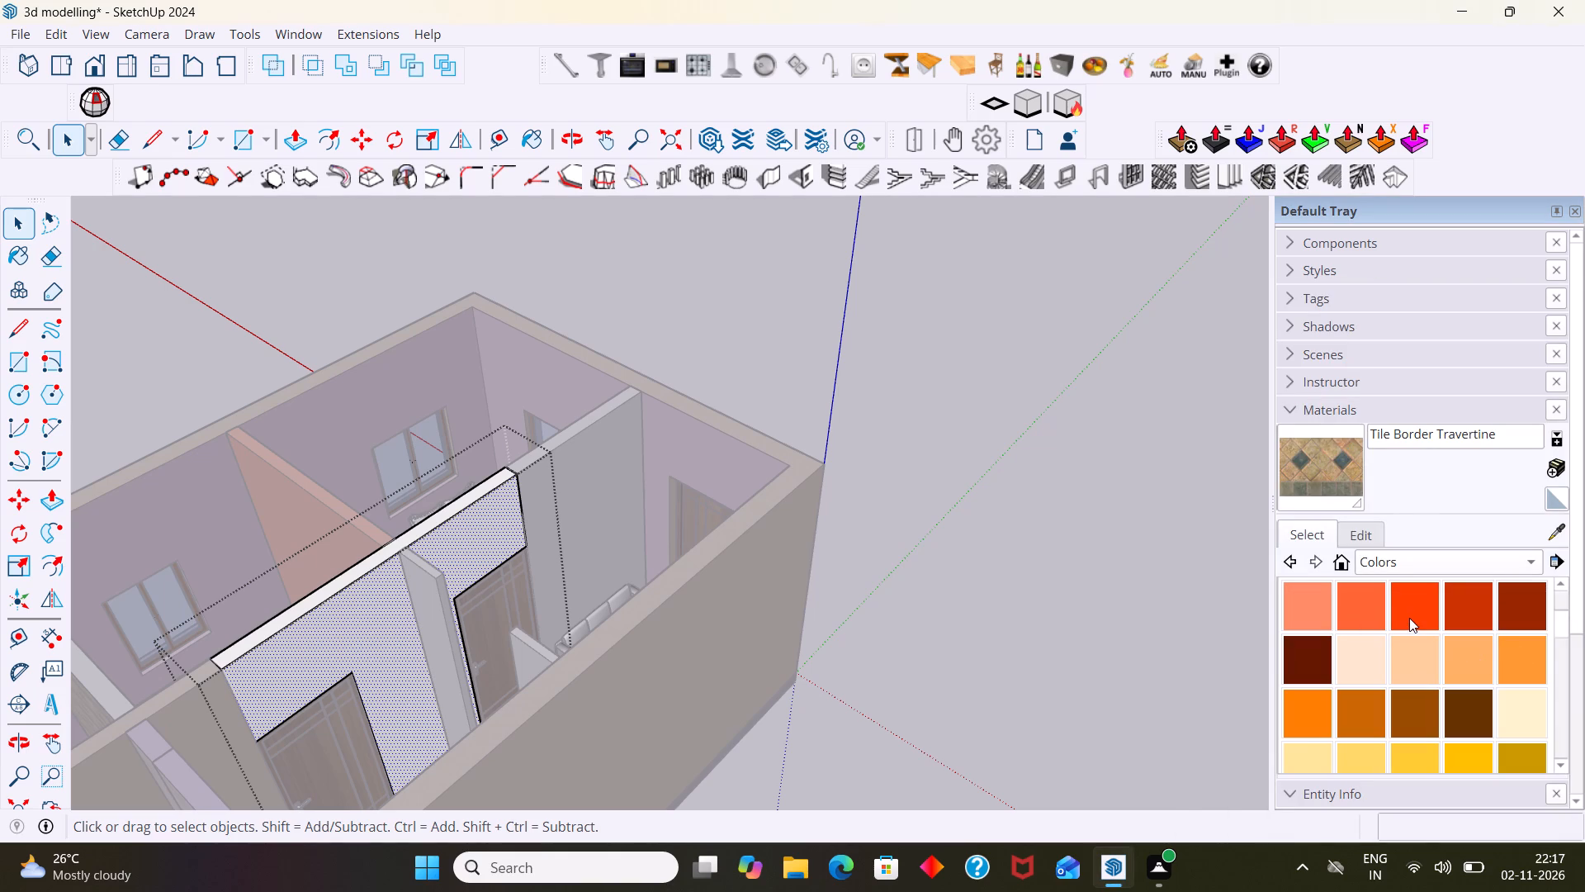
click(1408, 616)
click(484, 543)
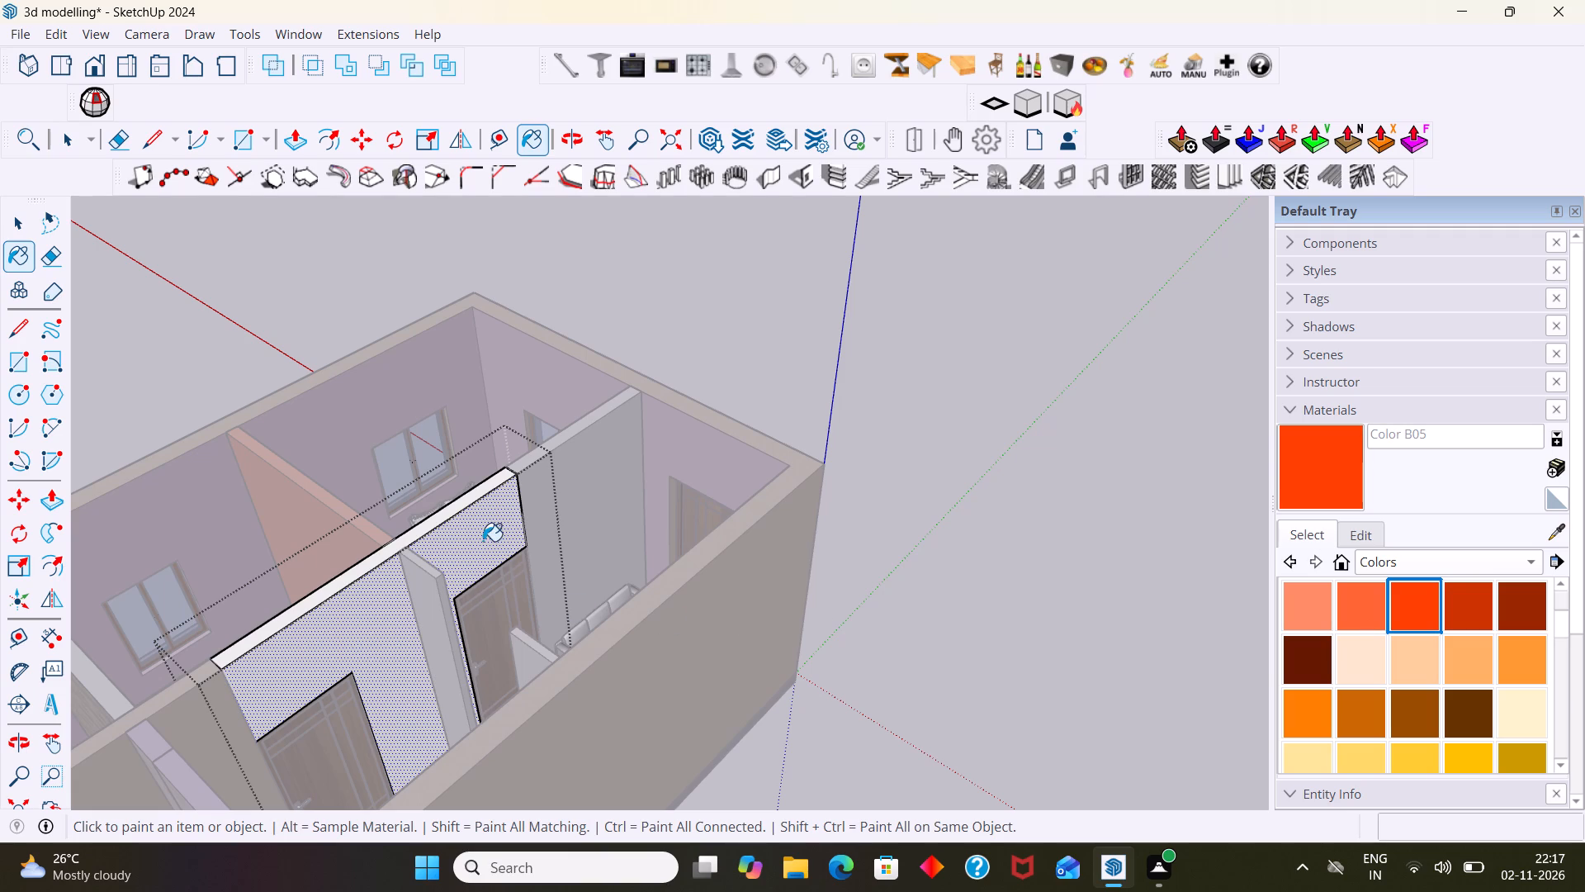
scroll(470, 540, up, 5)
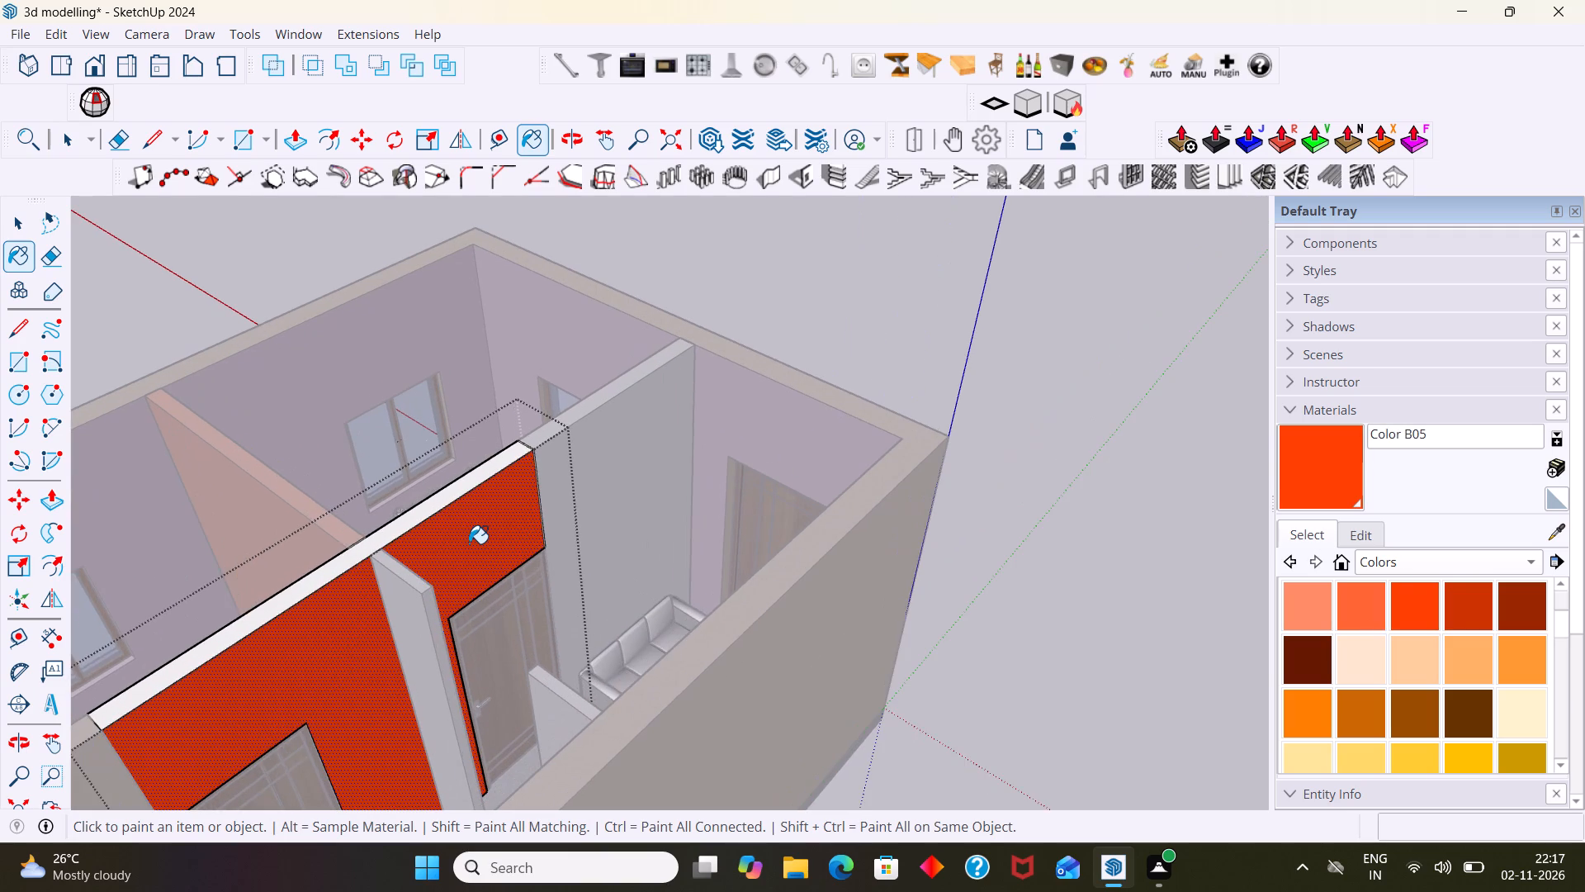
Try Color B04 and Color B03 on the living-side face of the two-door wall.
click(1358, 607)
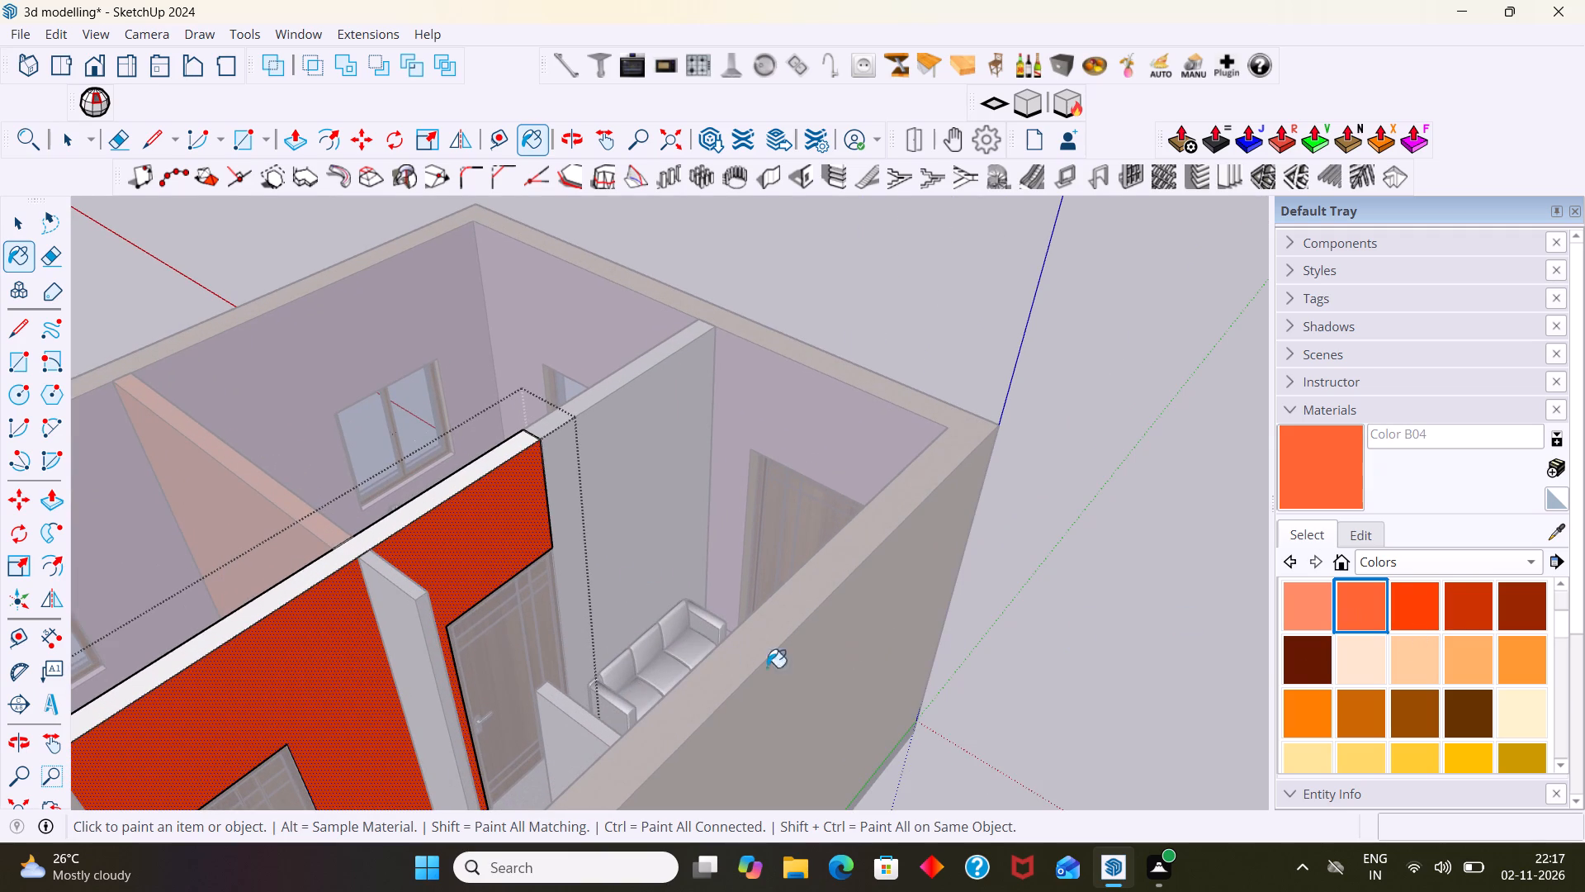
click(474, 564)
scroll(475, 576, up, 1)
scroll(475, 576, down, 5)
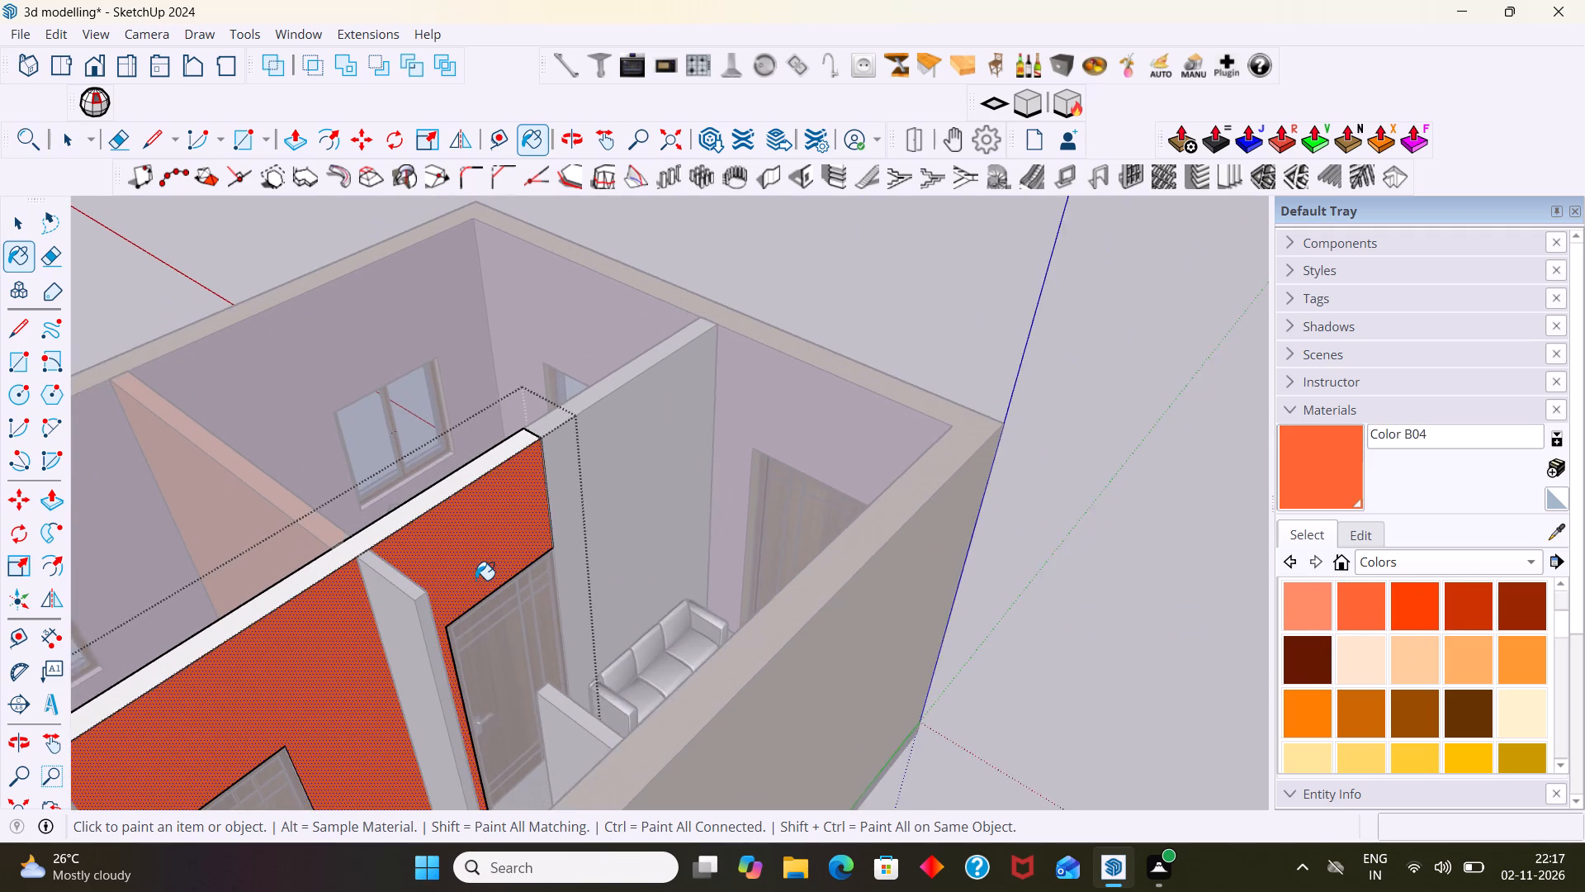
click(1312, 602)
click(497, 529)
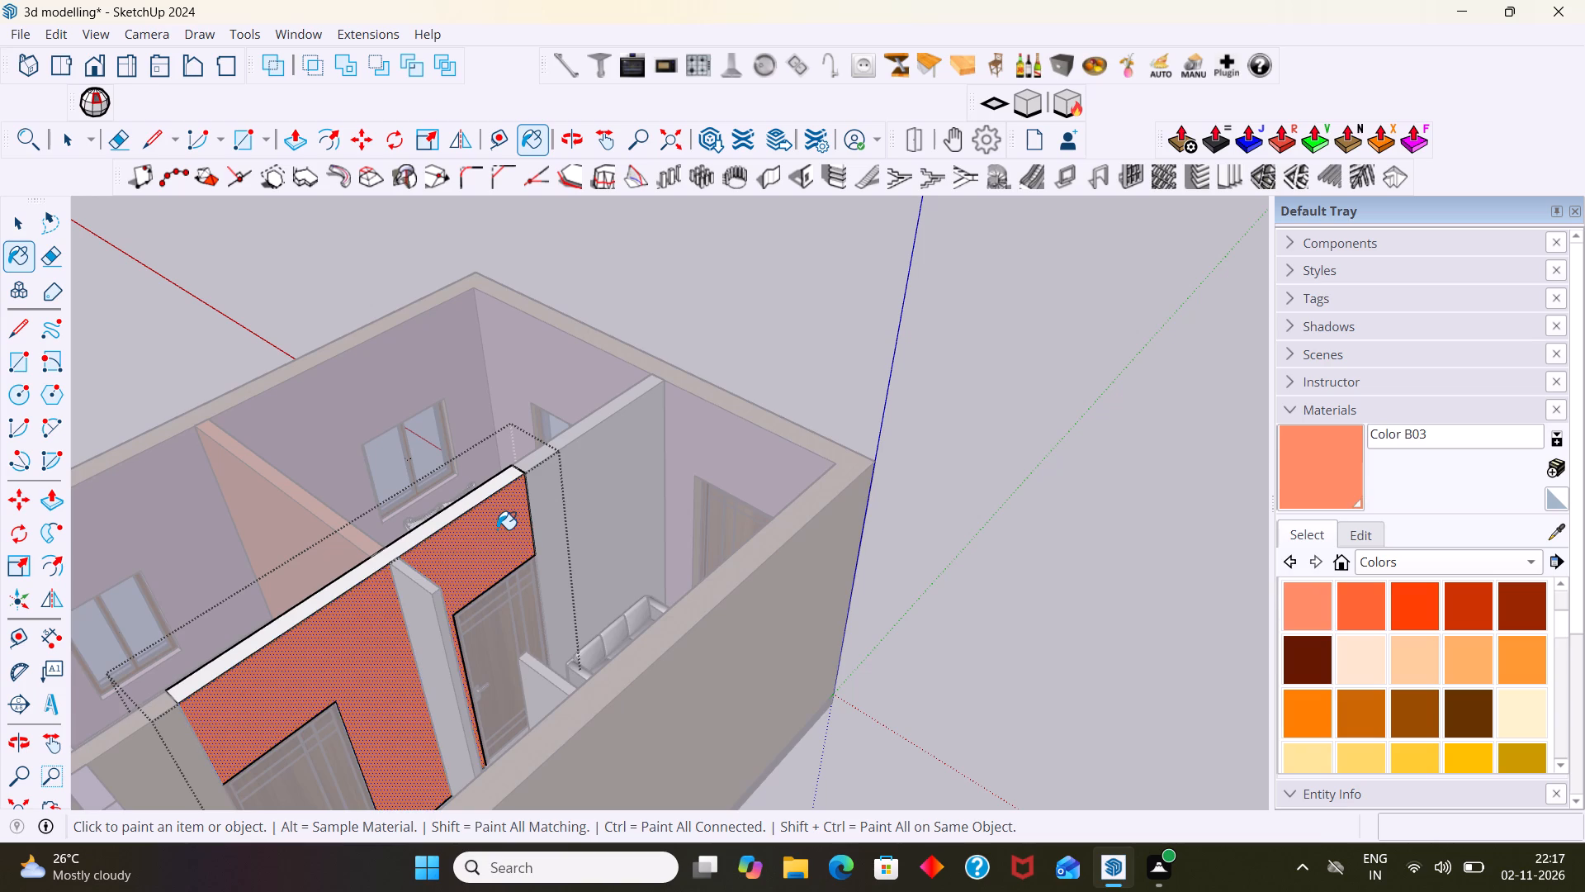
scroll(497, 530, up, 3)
Paint the living-side face of the two-door wall with Color B04 and finish editing the wall.
click(1355, 612)
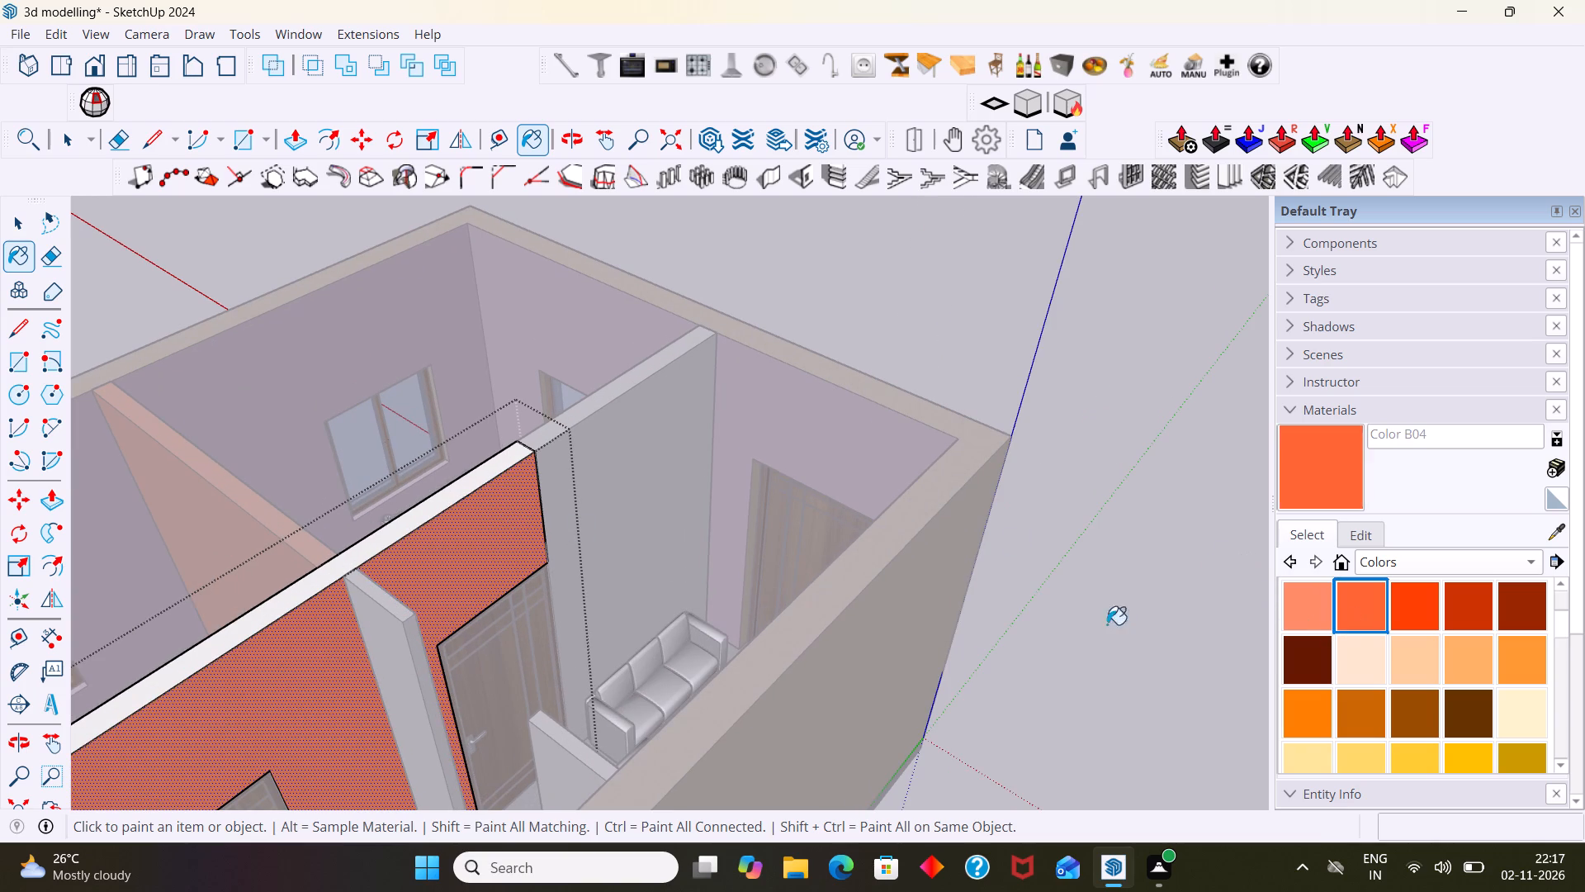
click(463, 586)
scroll(463, 585, up, 3)
key(space)
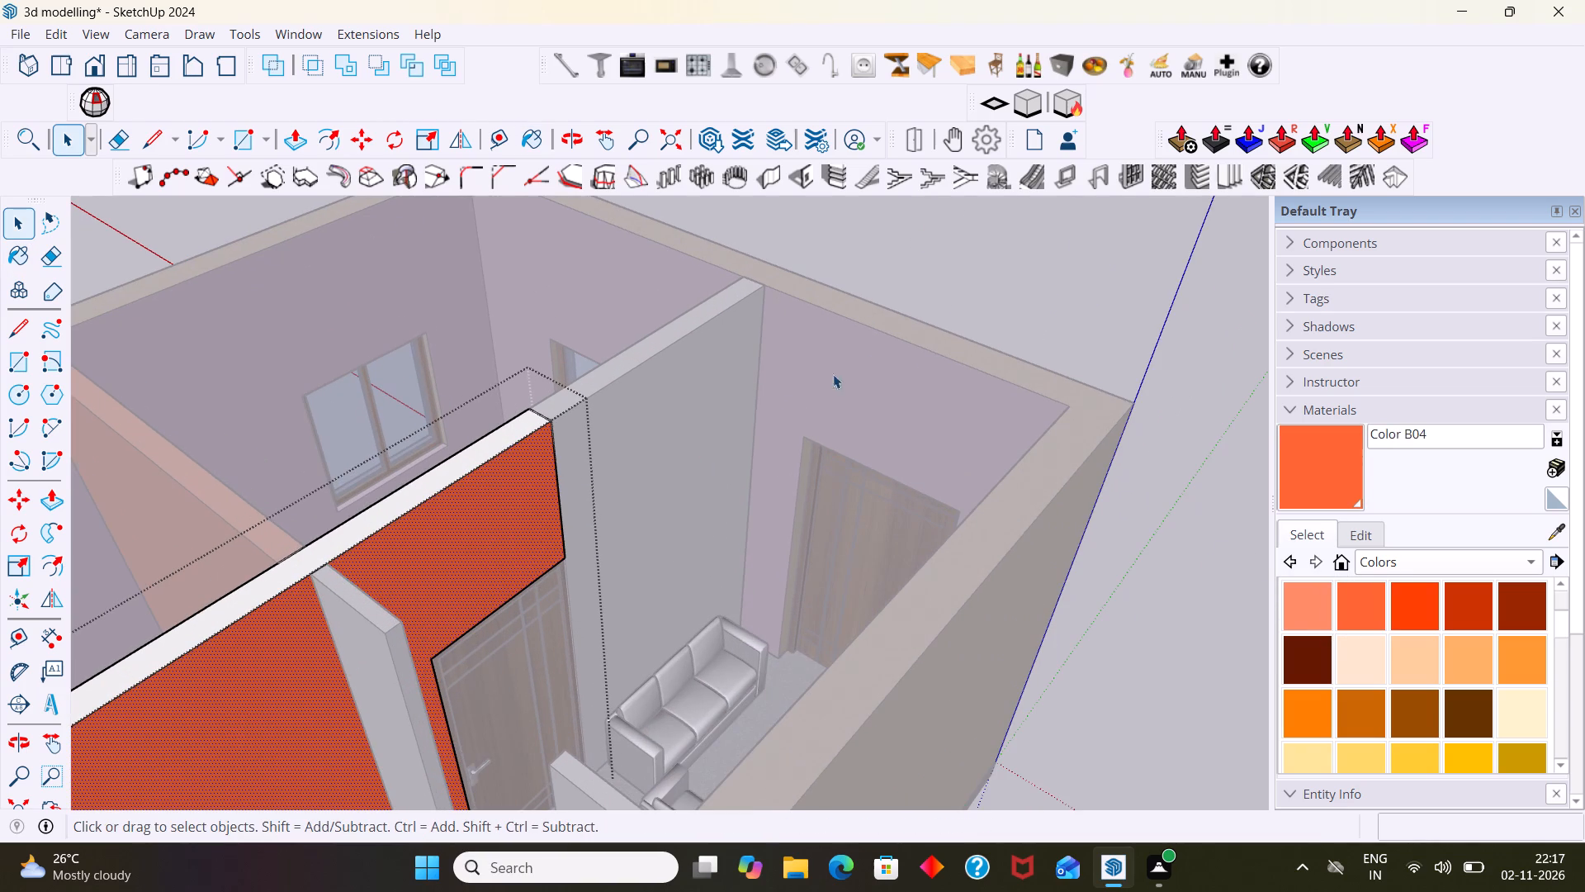
click(921, 322)
scroll(924, 320, down, 3)
middle_drag(817, 410, 457, 475)
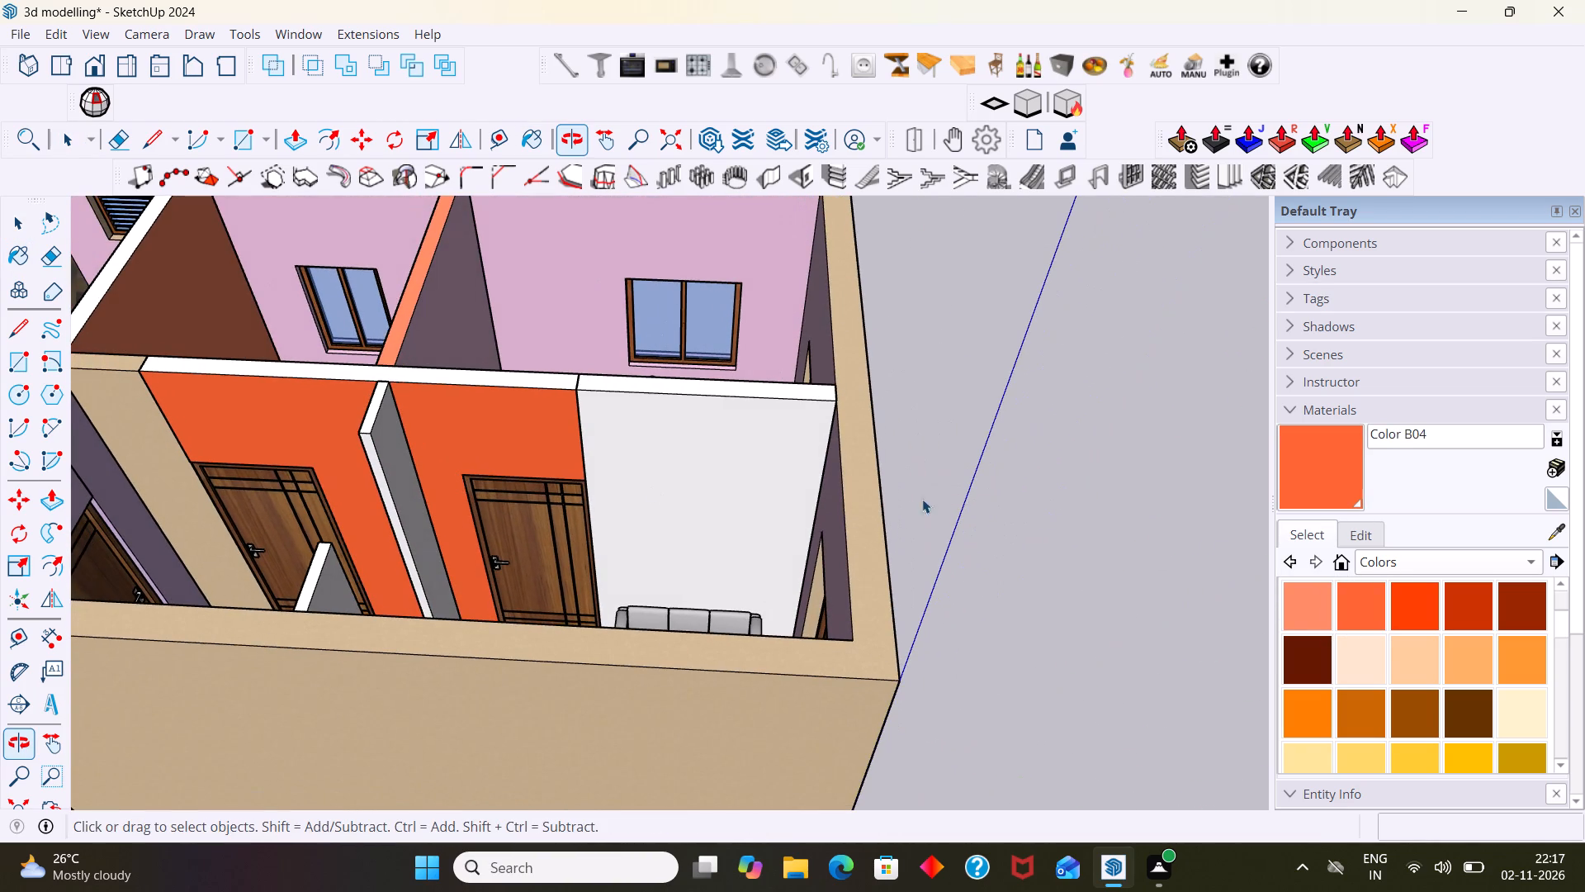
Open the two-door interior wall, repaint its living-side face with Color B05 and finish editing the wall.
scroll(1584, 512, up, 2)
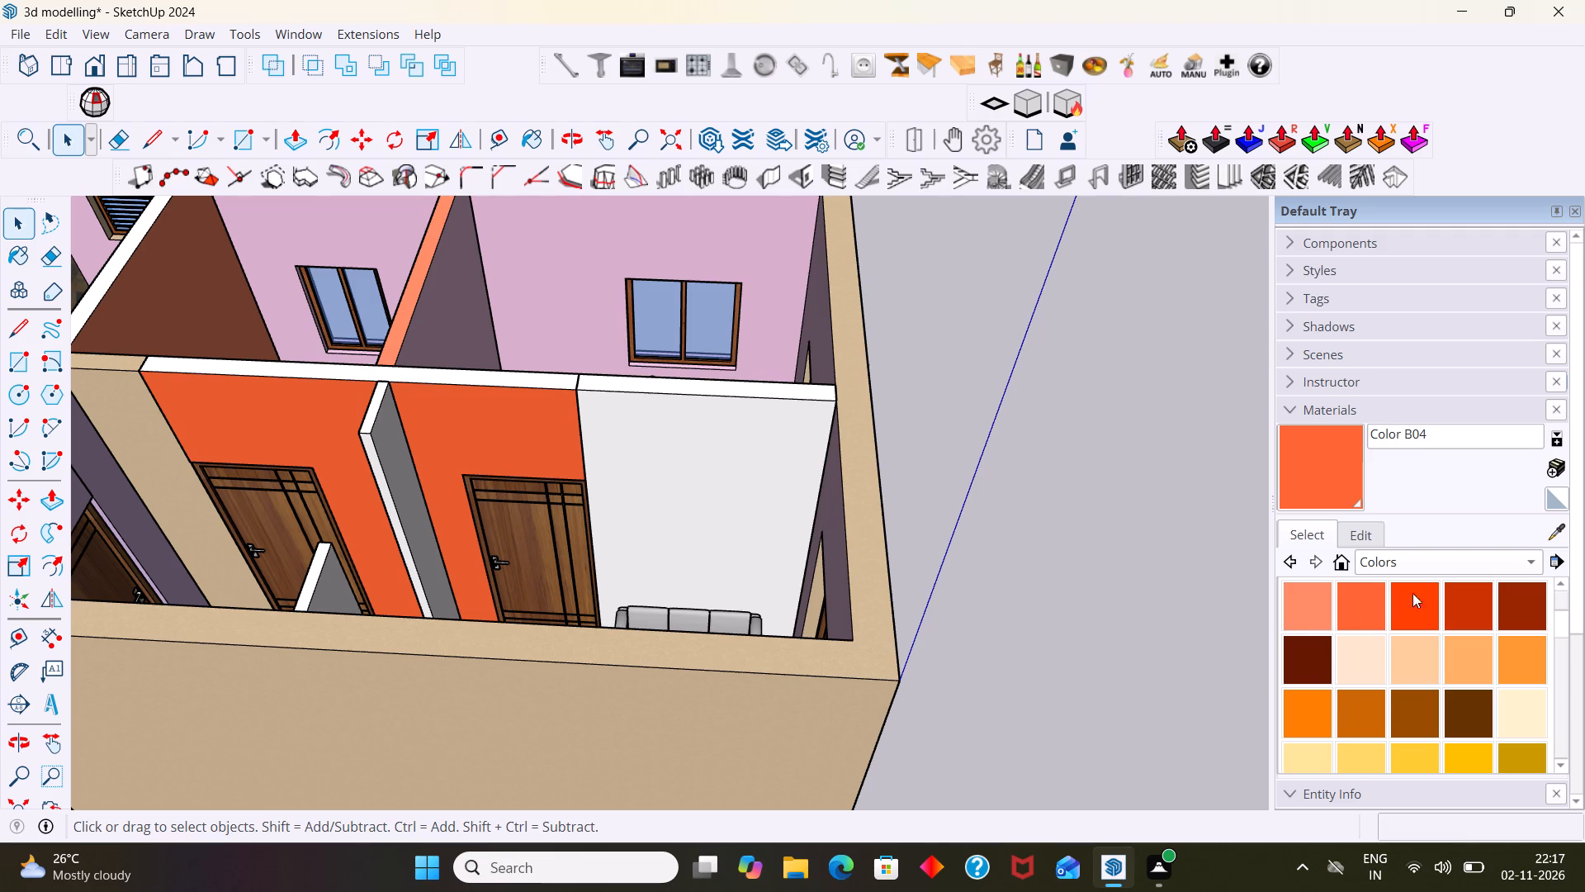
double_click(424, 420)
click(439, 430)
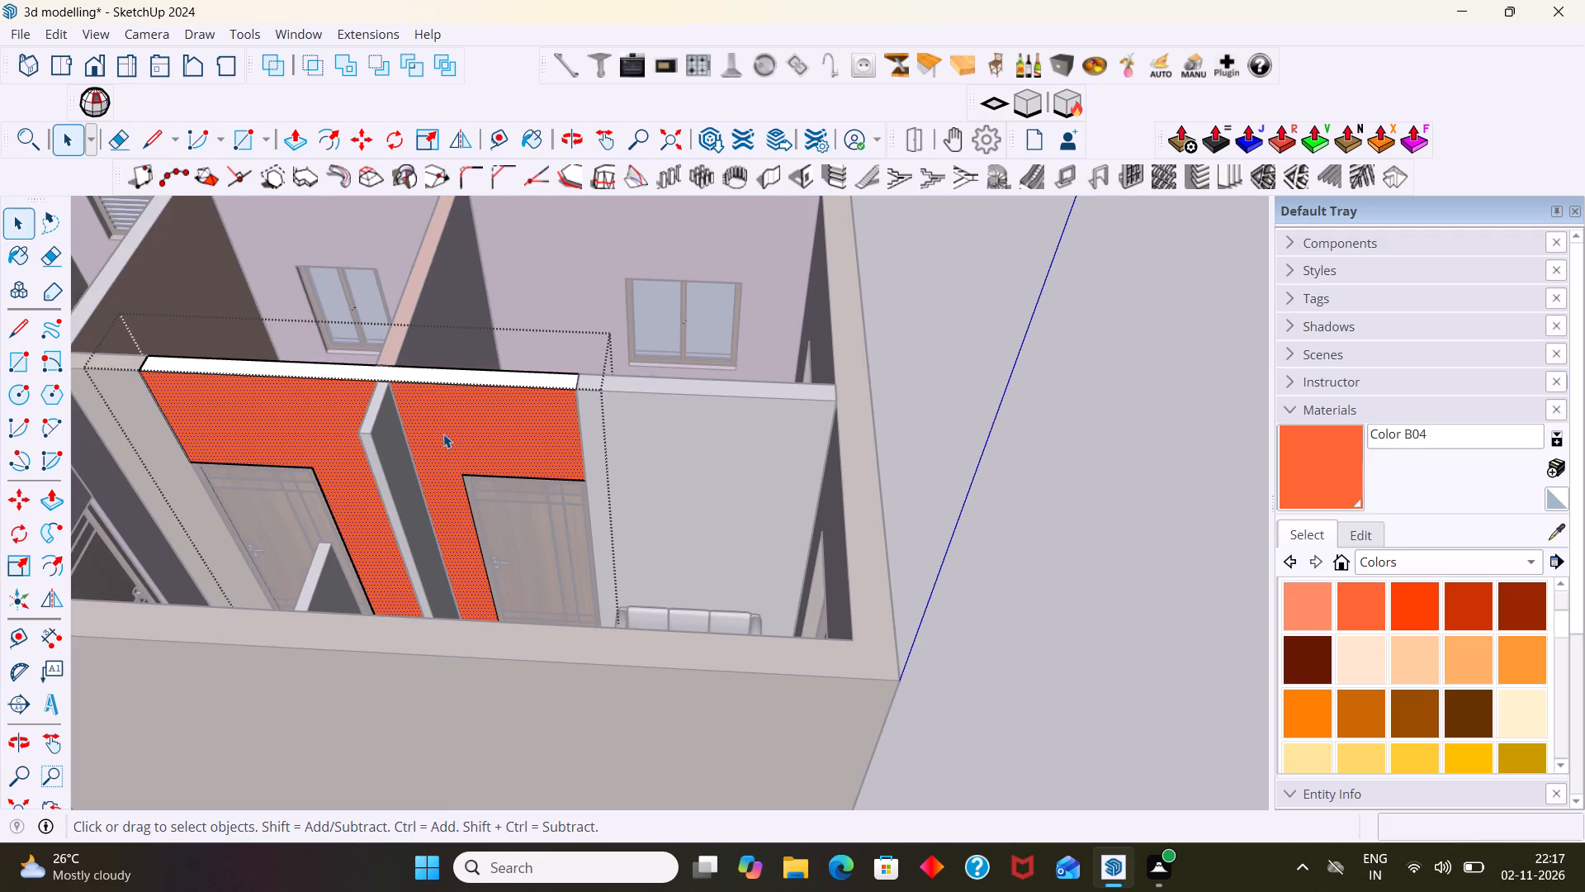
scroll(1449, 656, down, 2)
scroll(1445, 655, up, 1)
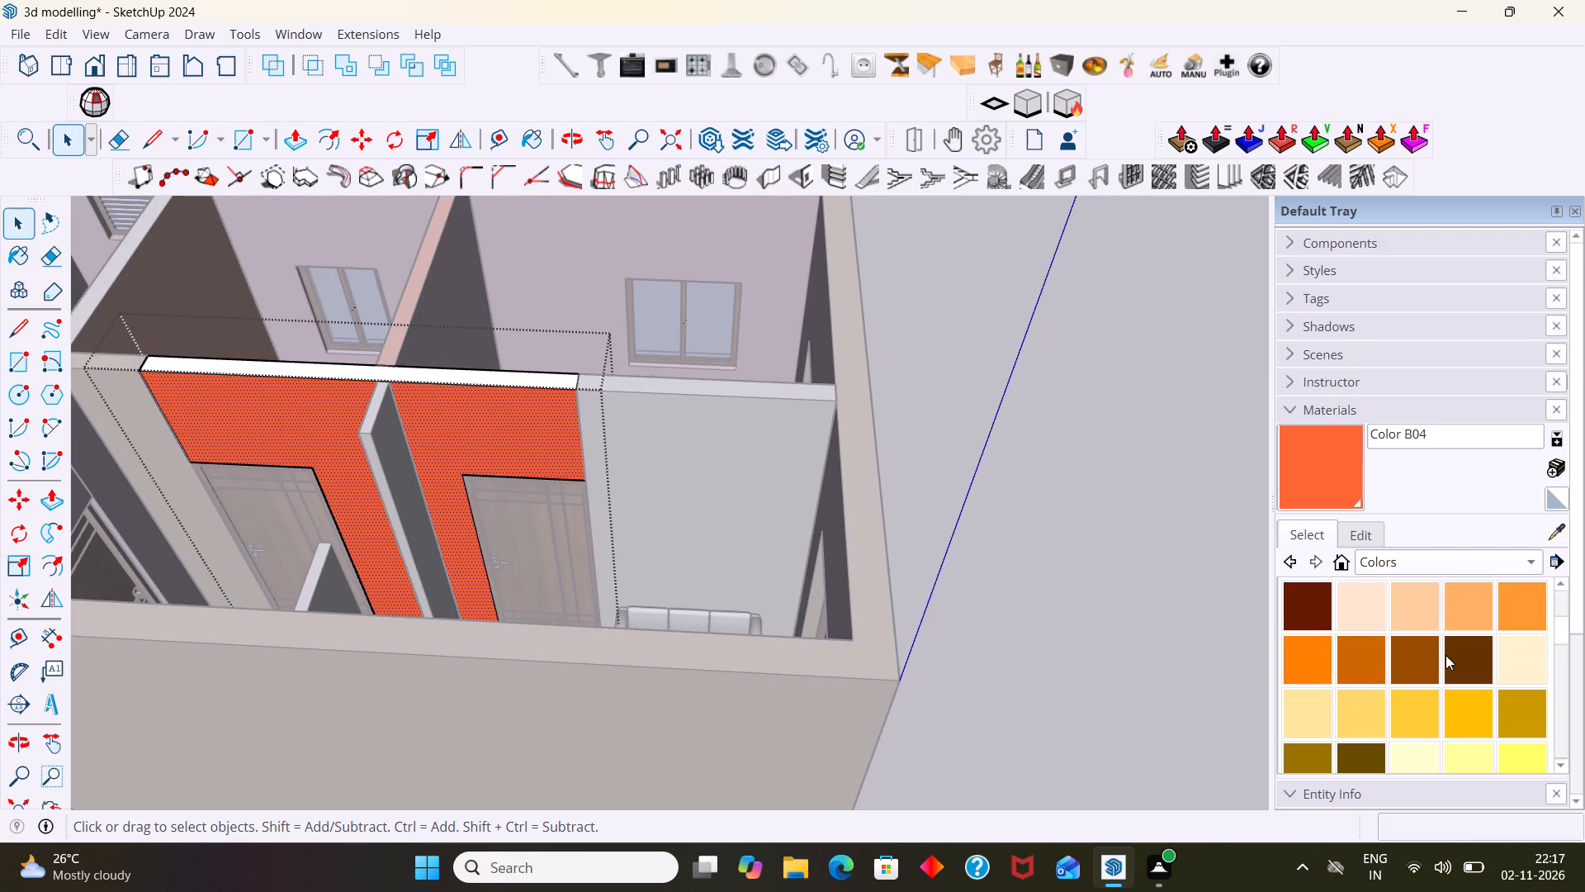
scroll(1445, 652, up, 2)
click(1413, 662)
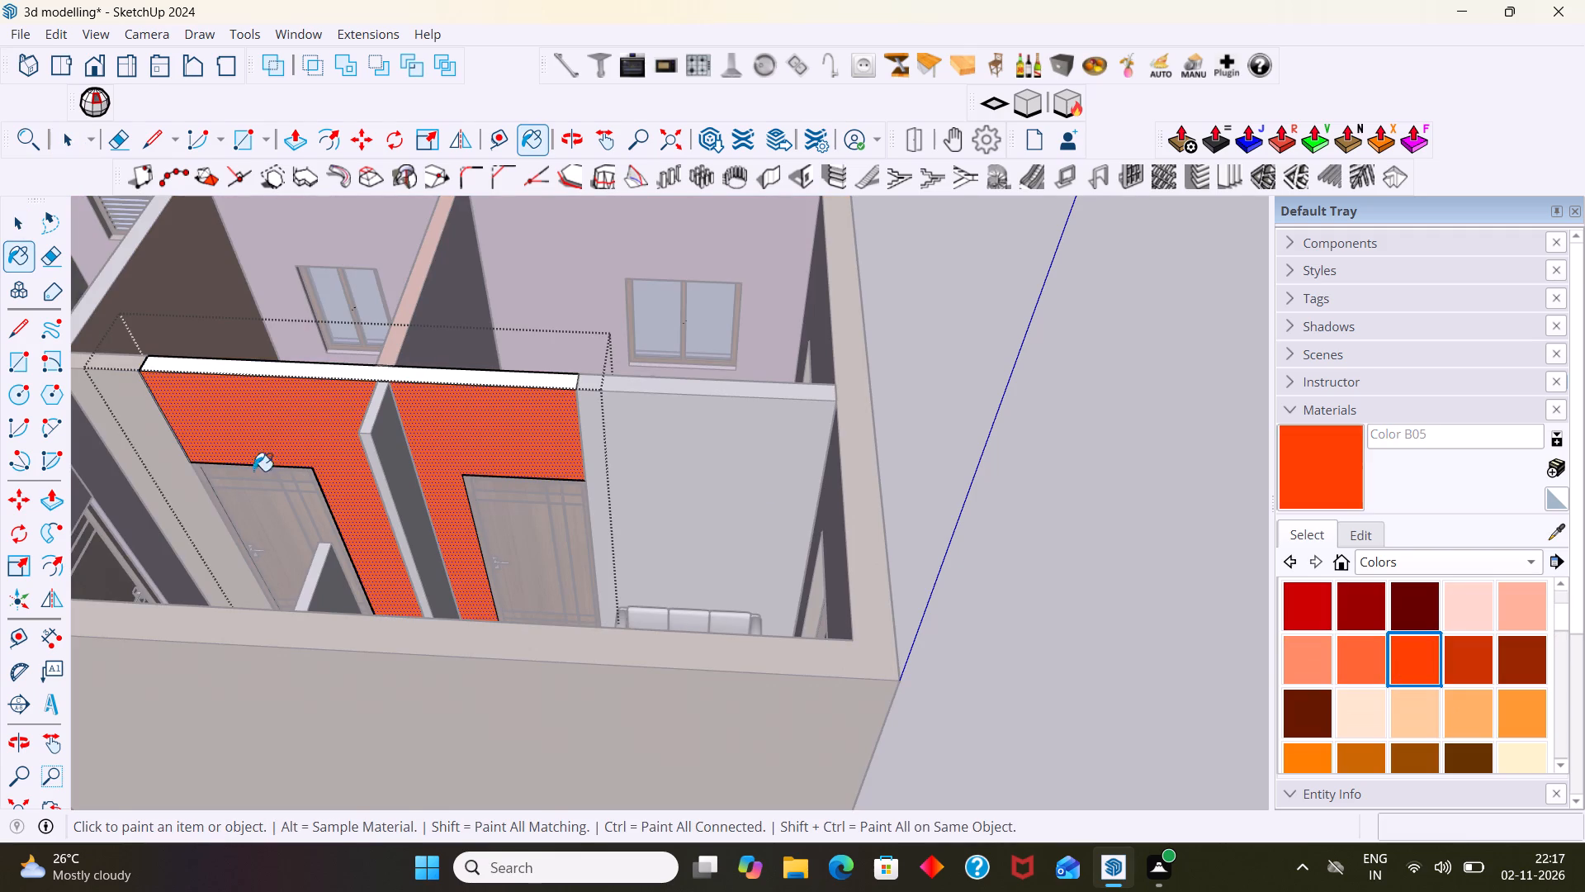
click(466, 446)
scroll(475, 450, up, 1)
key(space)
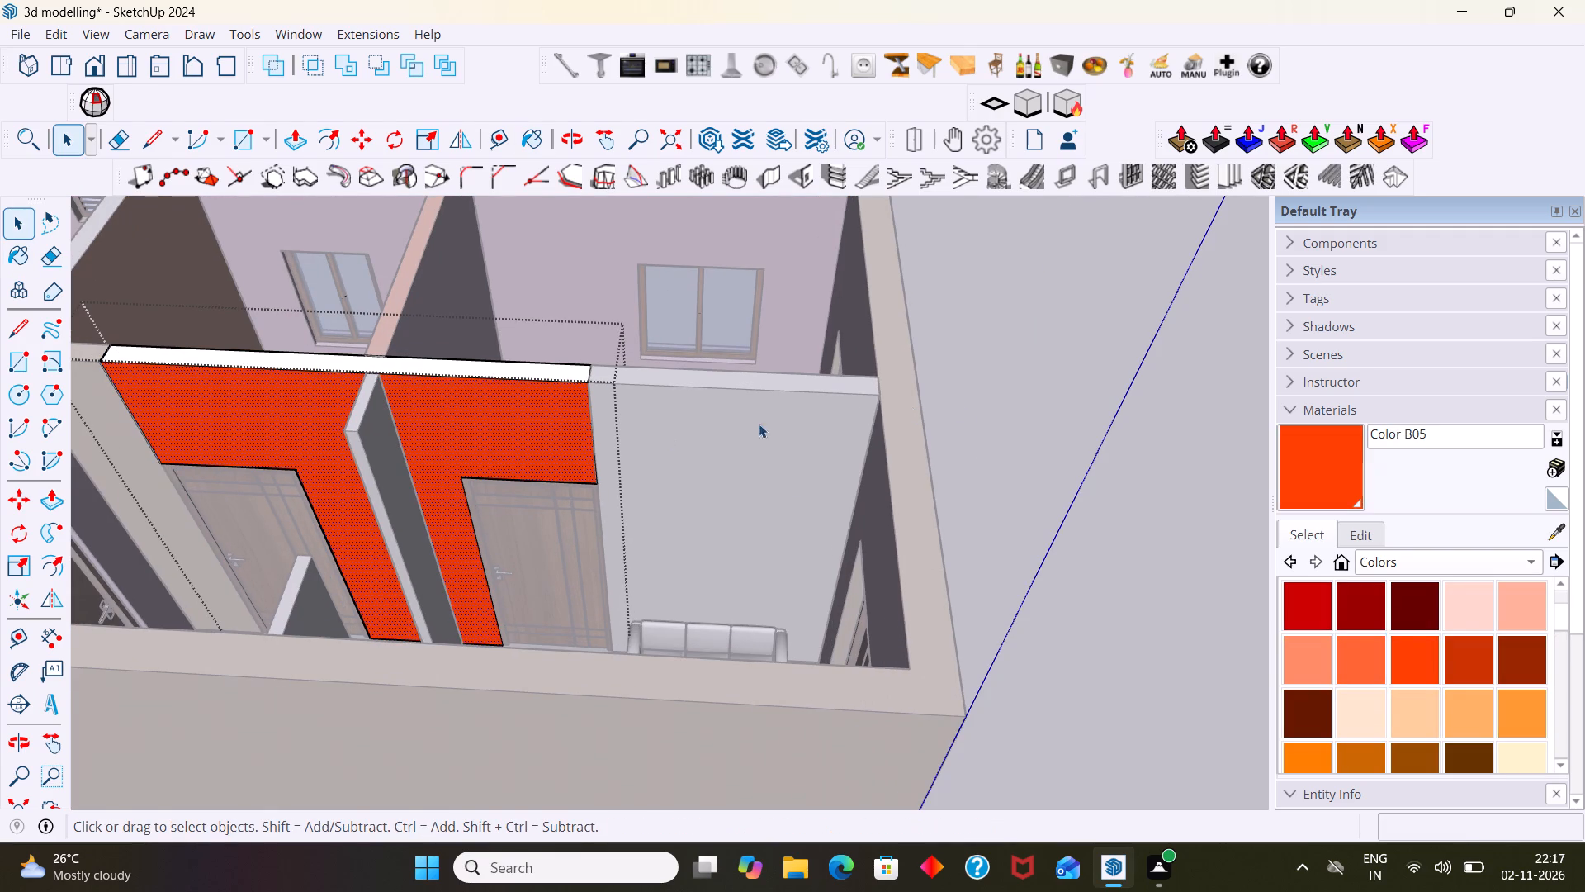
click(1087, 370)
Examine the Color B05 paint on the two-door wall against the neighbouring rooms and the plain wall beside it.
scroll(551, 444, up, 2)
middle_drag(551, 447, 742, 424)
scroll(594, 444, up, 3)
scroll(594, 444, down, 2)
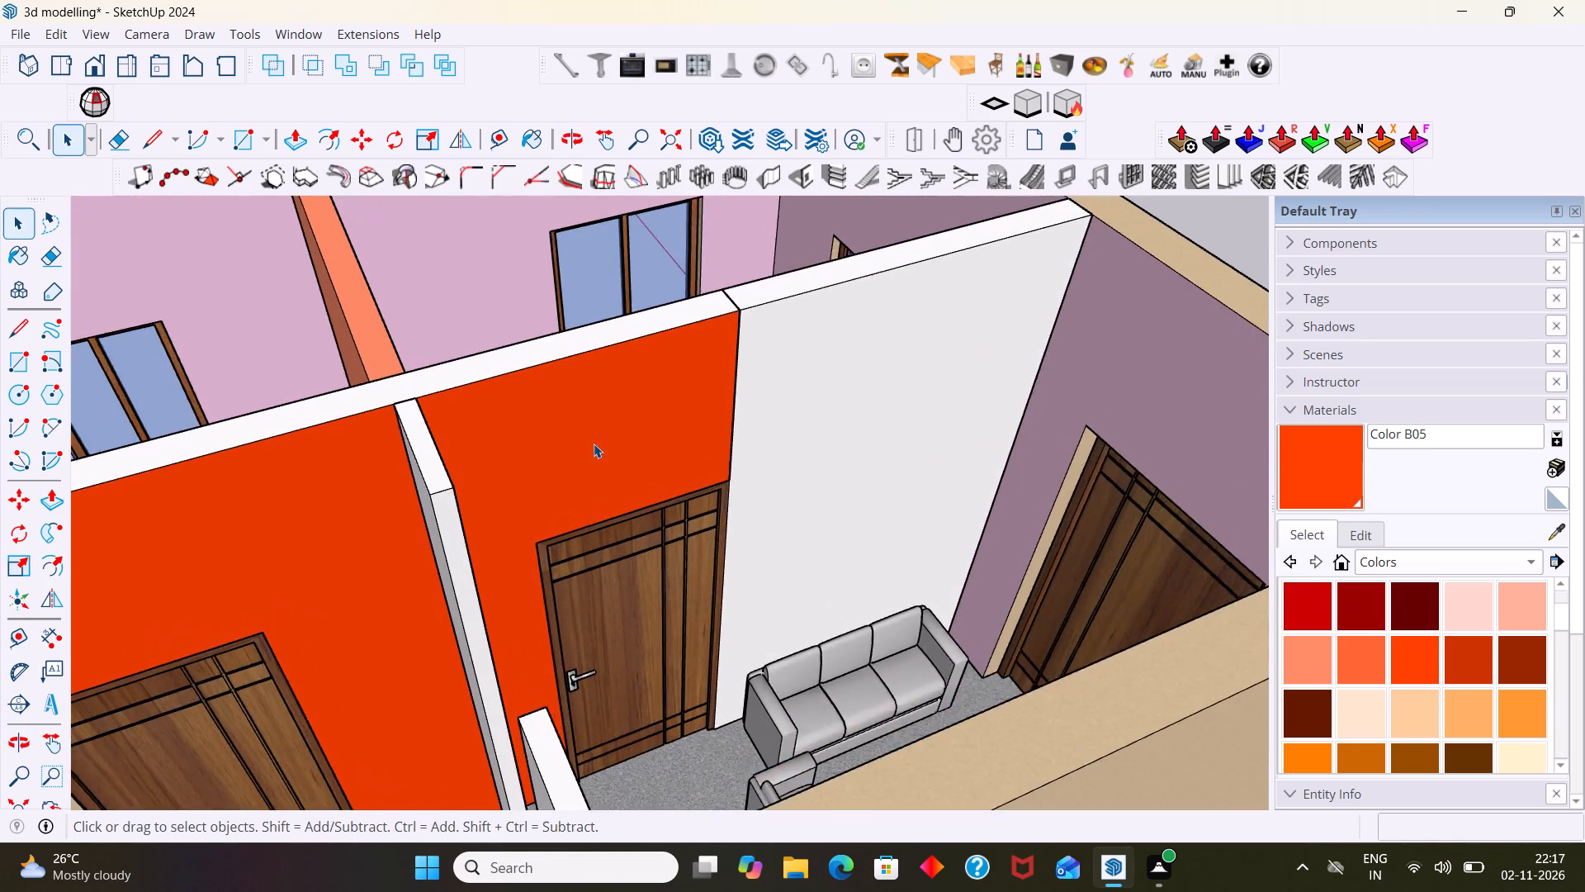
scroll(594, 444, down, 3)
middle_drag(591, 448, 525, 407)
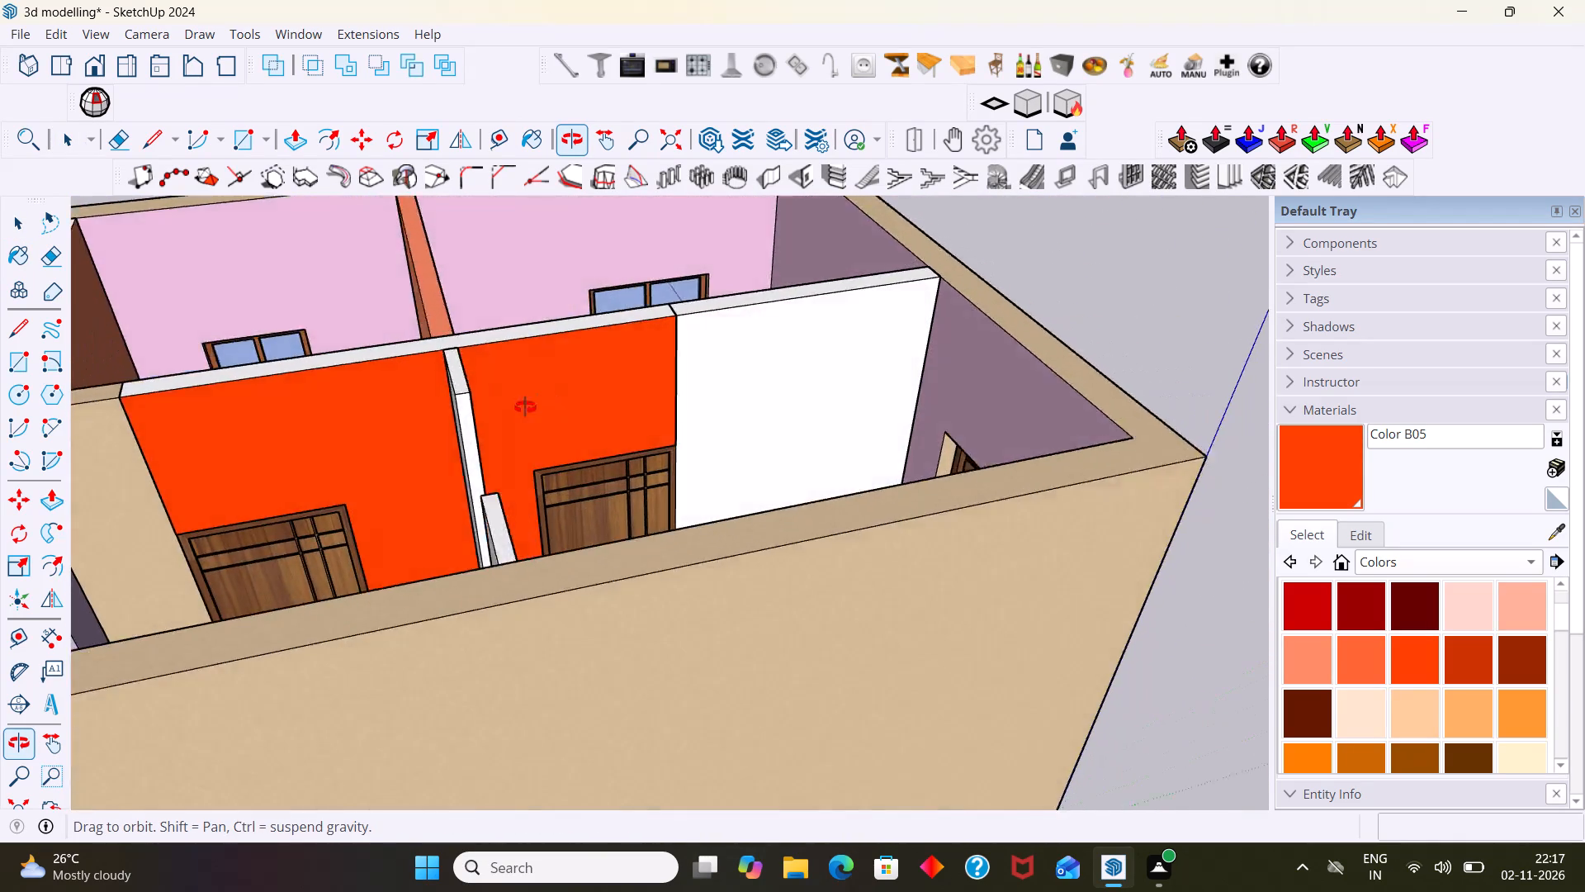
middle_drag(525, 407, 471, 425)
scroll(471, 425, up, 4)
scroll(471, 428, down, 8)
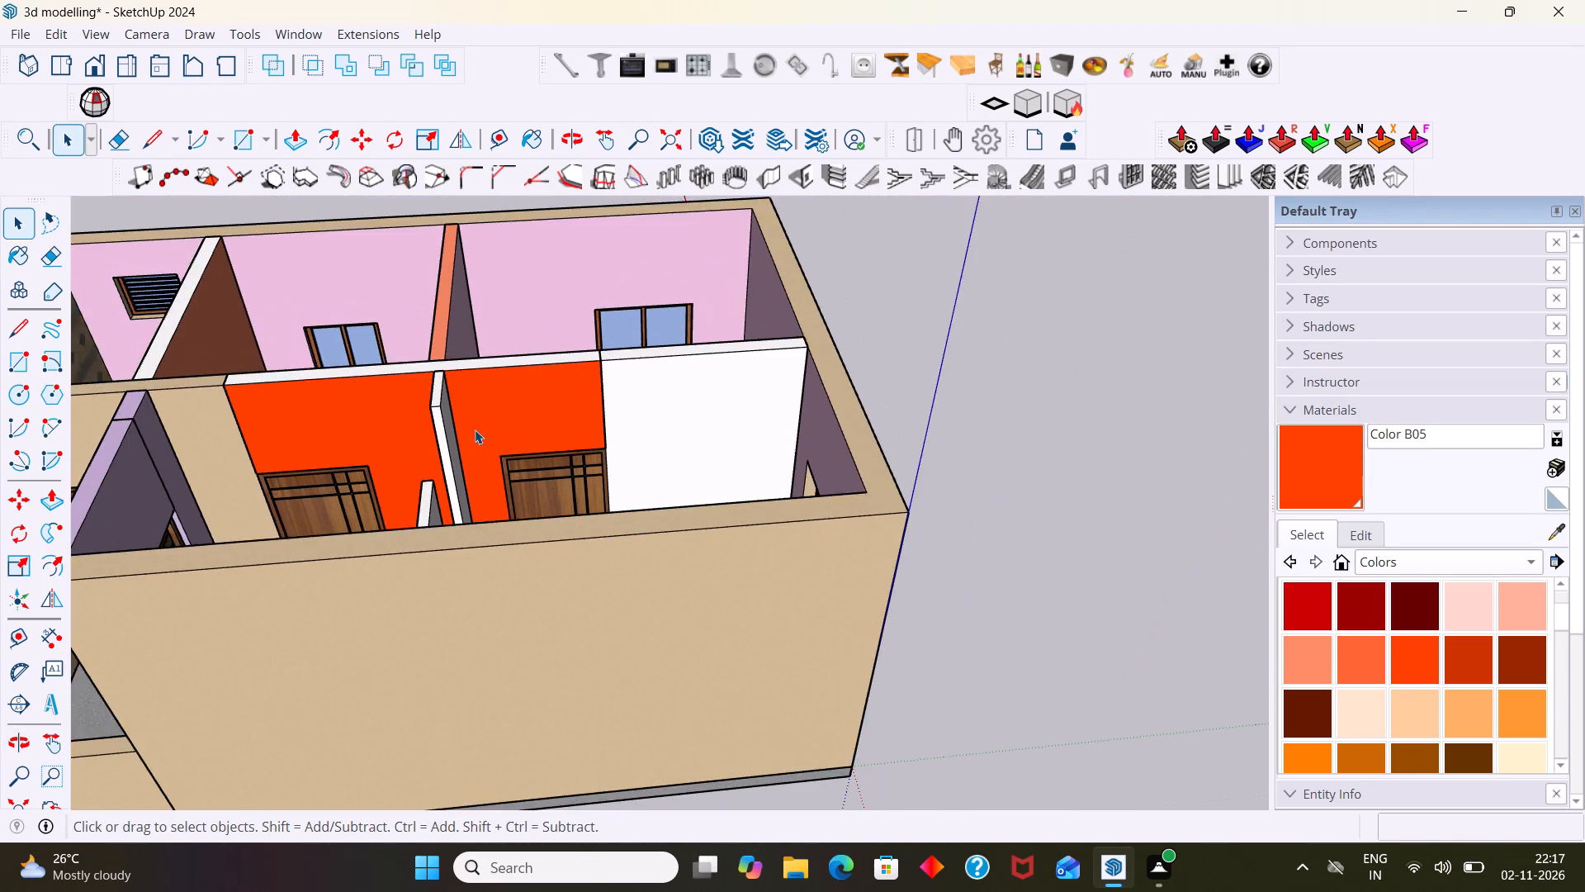
middle_drag(479, 433, 491, 456)
scroll(683, 496, up, 3)
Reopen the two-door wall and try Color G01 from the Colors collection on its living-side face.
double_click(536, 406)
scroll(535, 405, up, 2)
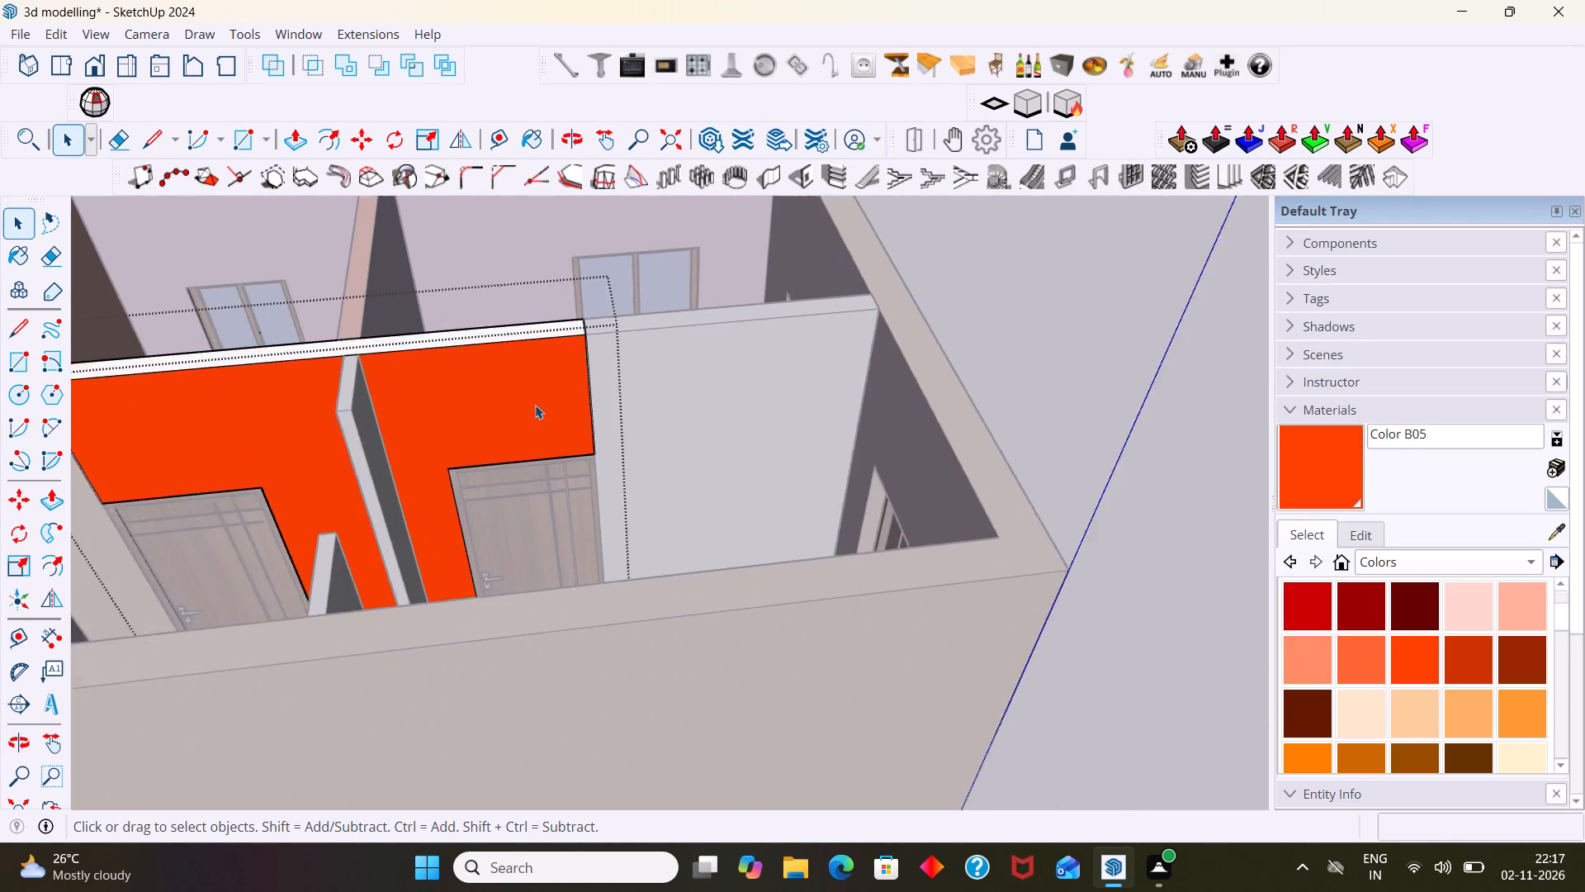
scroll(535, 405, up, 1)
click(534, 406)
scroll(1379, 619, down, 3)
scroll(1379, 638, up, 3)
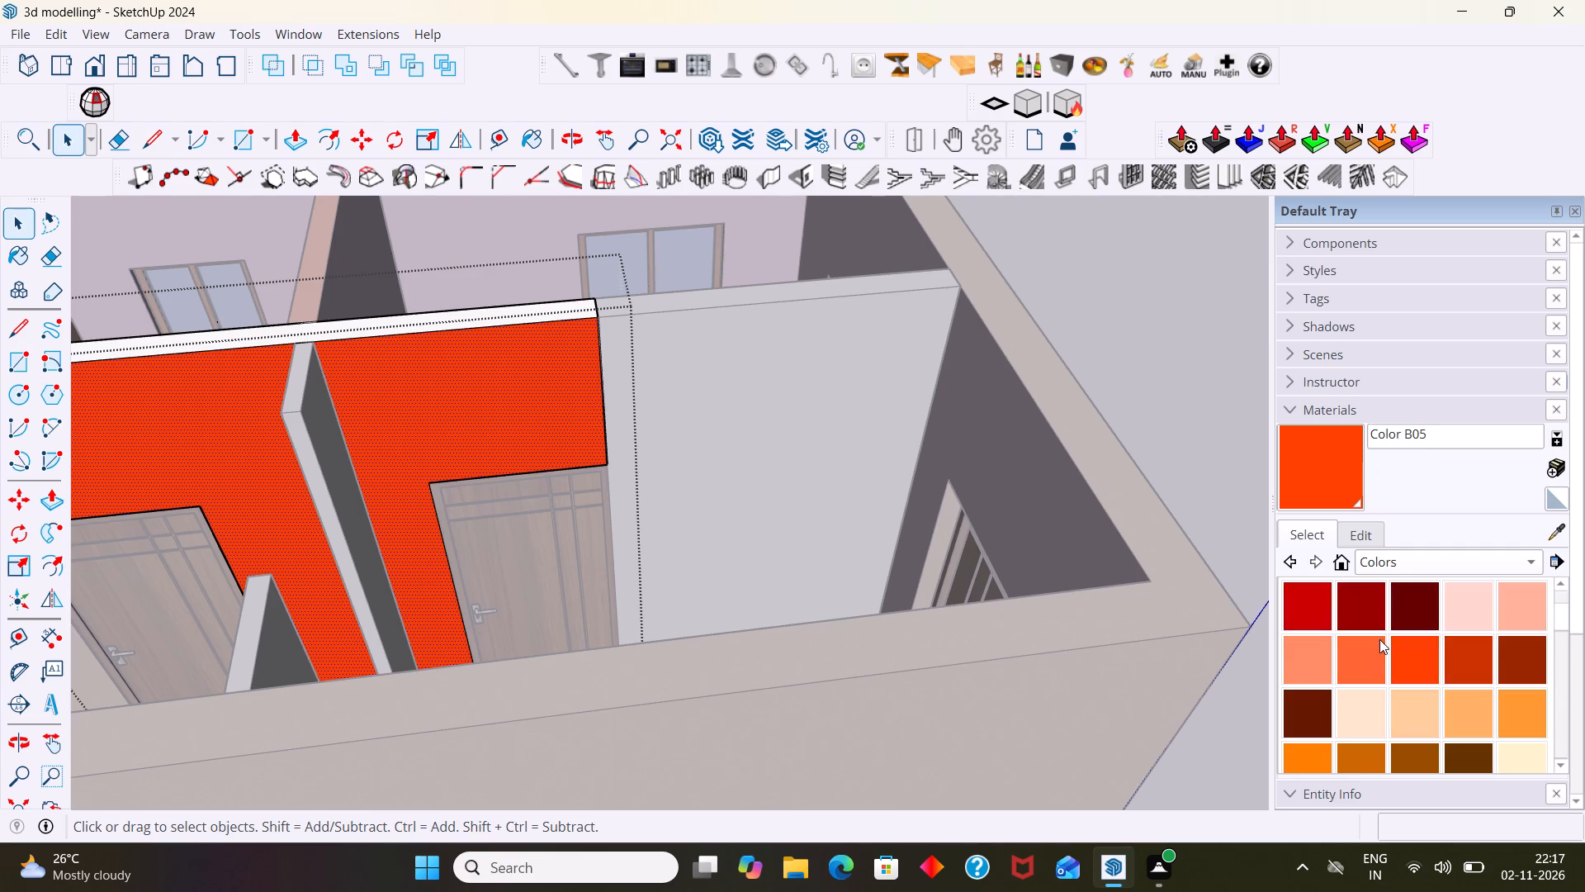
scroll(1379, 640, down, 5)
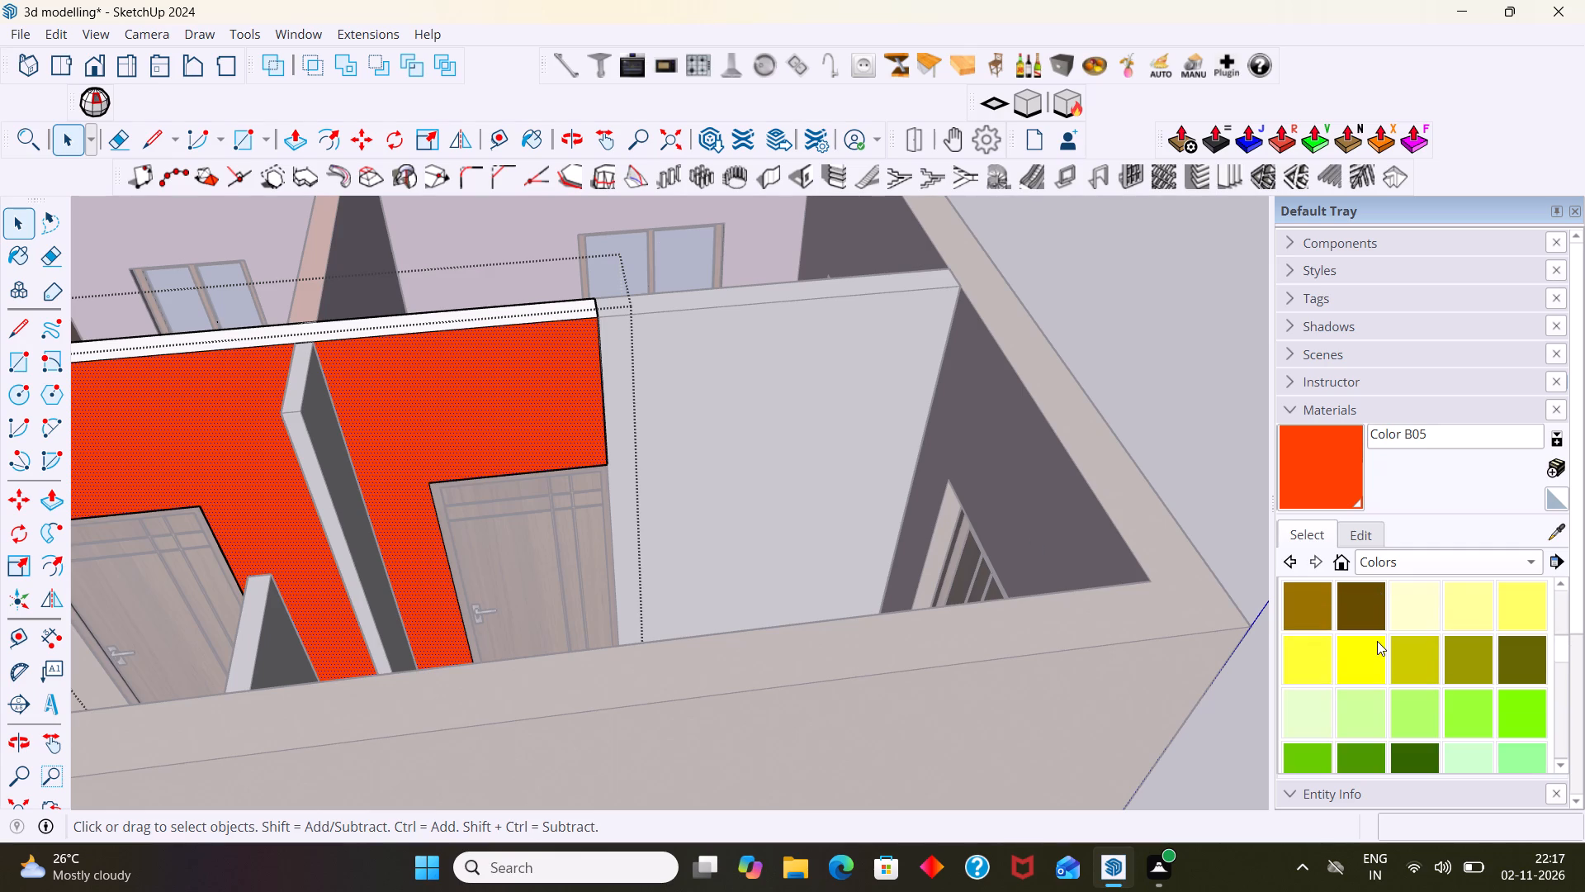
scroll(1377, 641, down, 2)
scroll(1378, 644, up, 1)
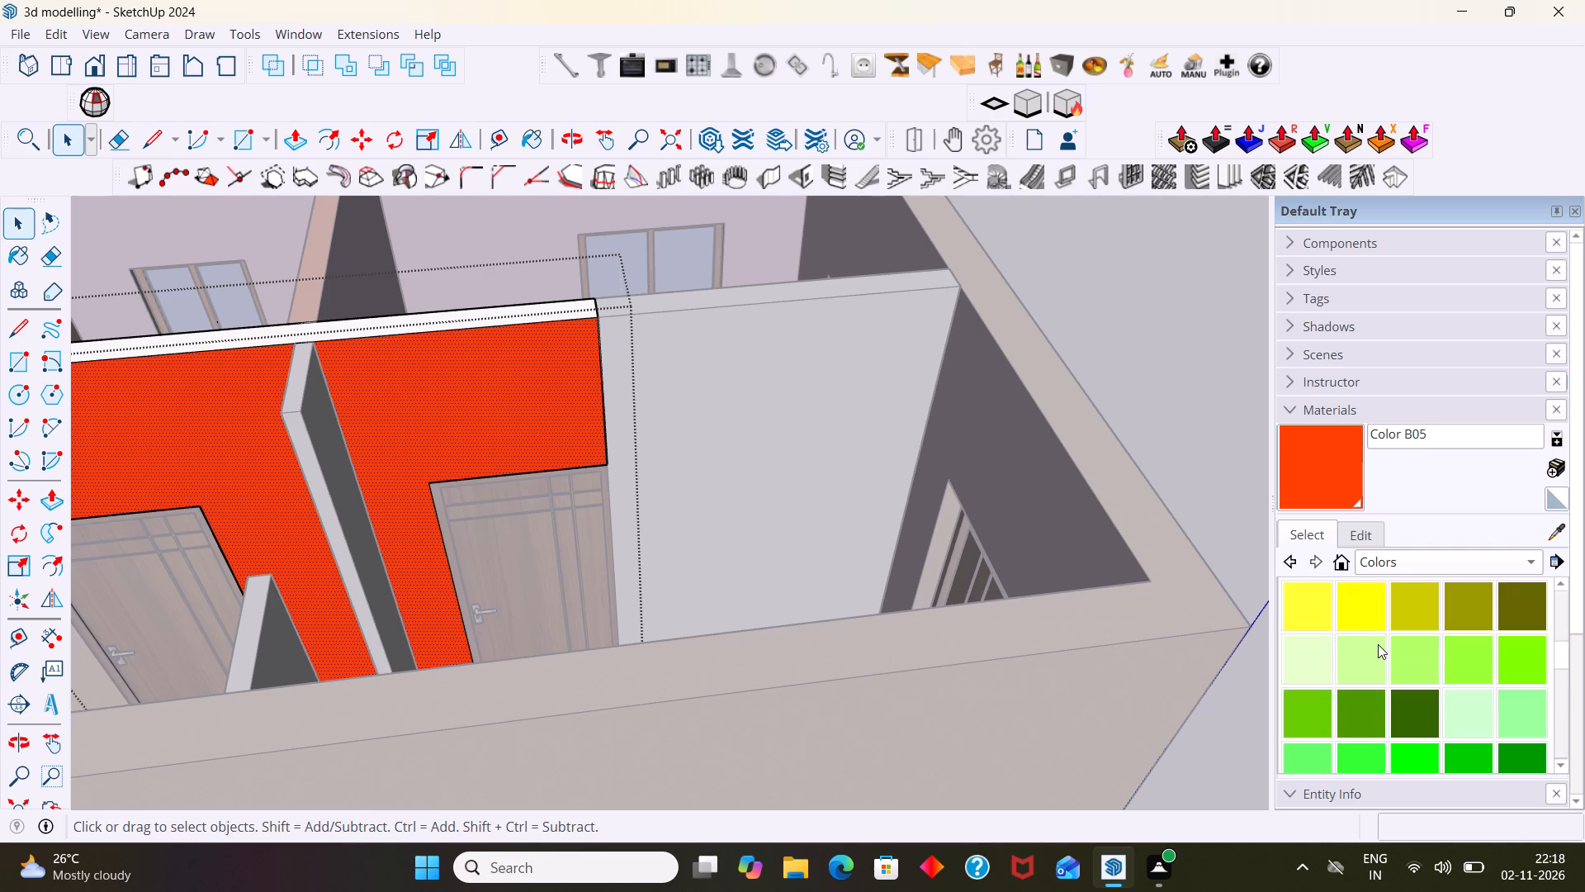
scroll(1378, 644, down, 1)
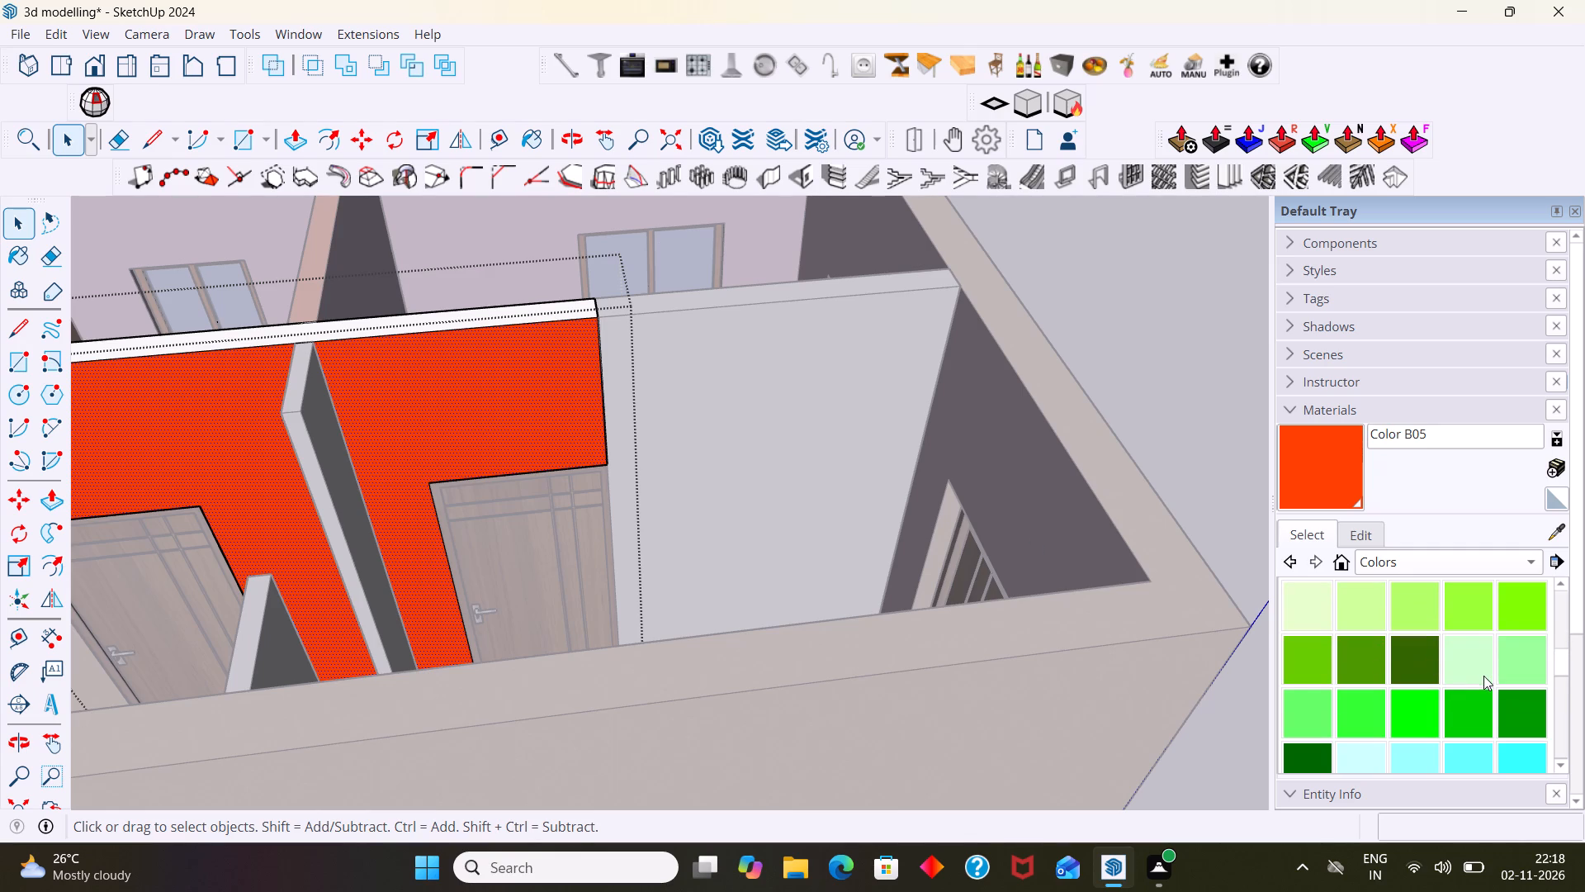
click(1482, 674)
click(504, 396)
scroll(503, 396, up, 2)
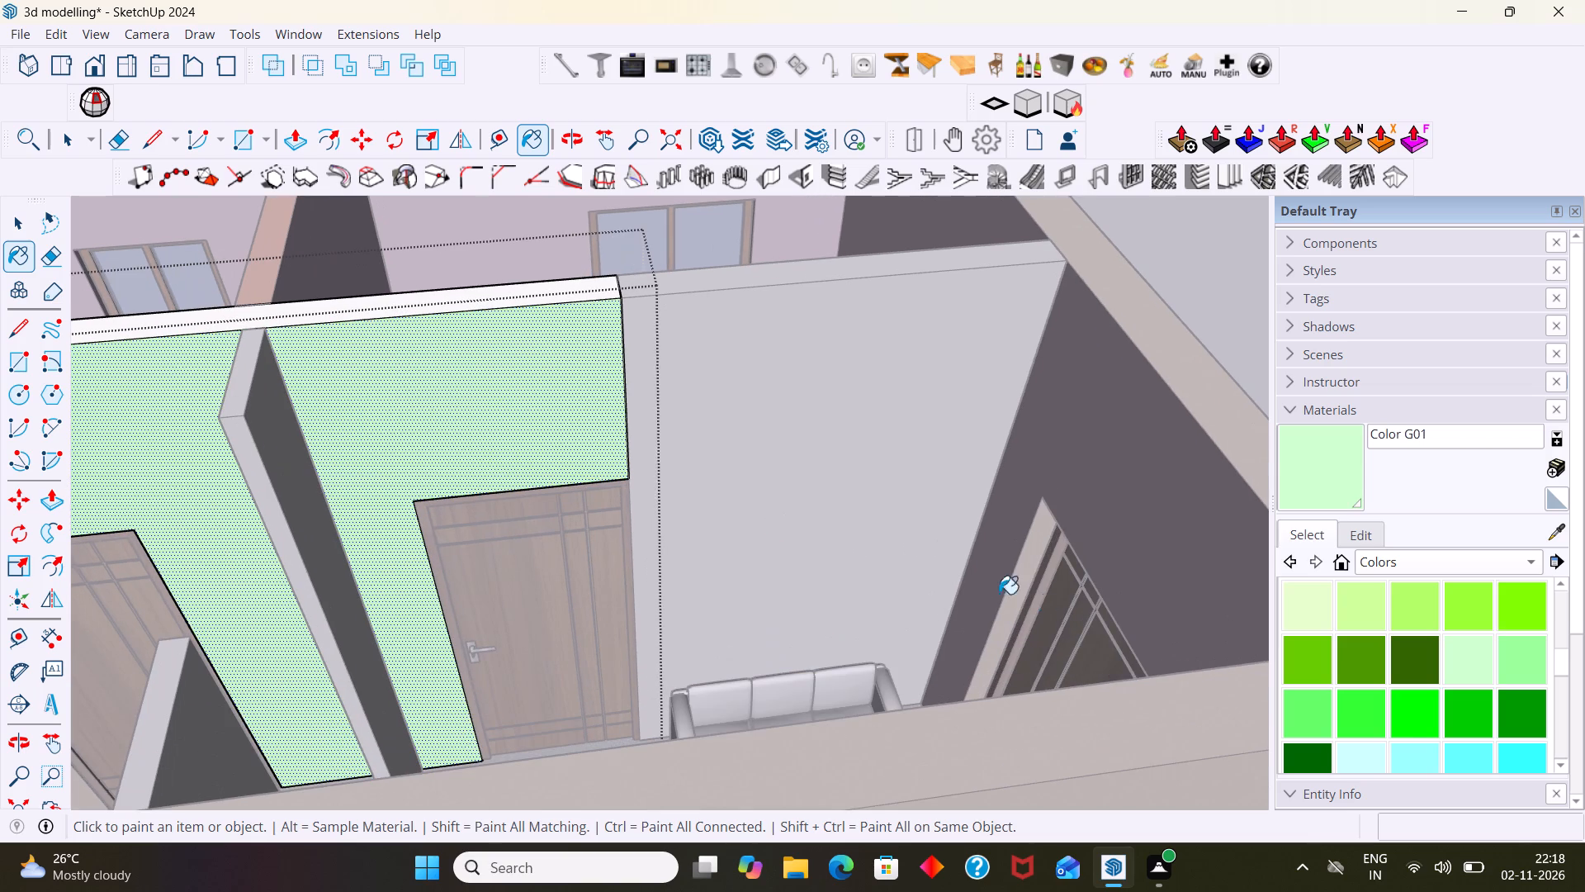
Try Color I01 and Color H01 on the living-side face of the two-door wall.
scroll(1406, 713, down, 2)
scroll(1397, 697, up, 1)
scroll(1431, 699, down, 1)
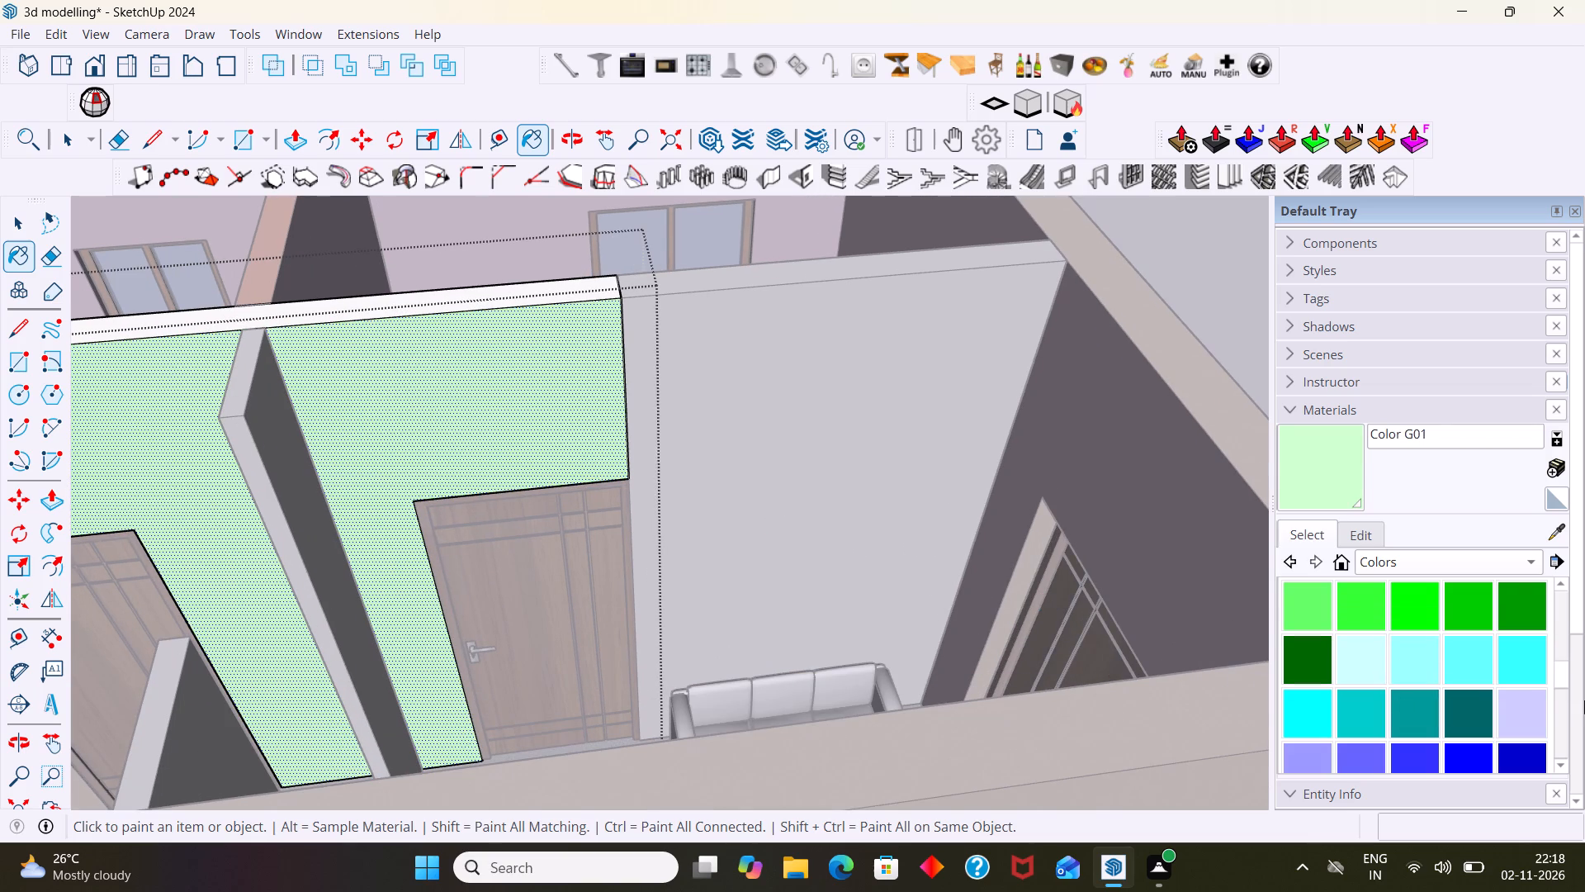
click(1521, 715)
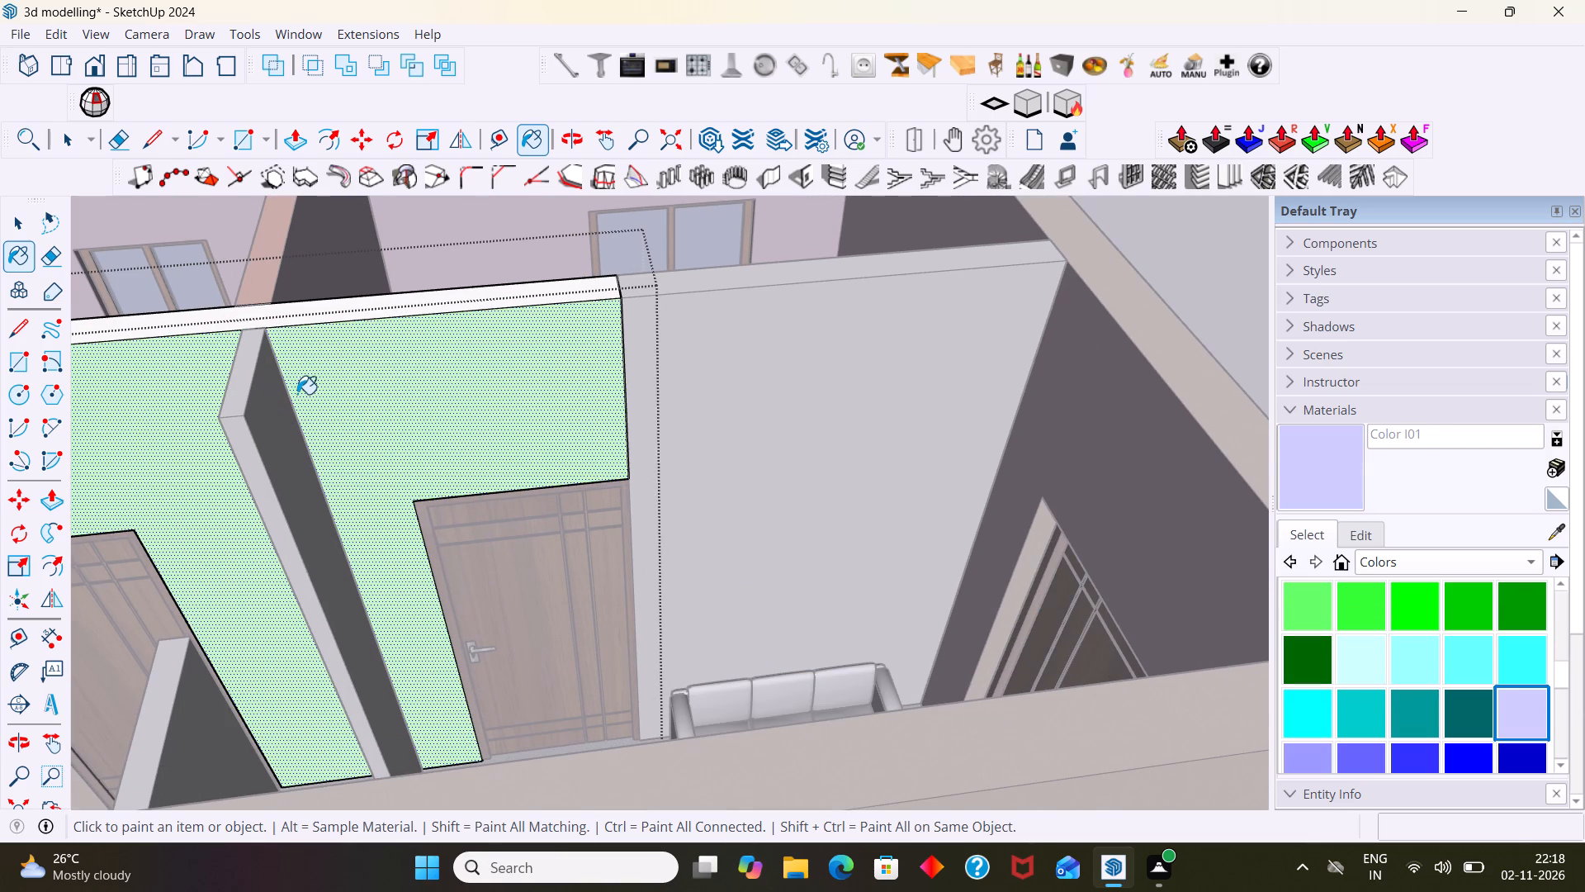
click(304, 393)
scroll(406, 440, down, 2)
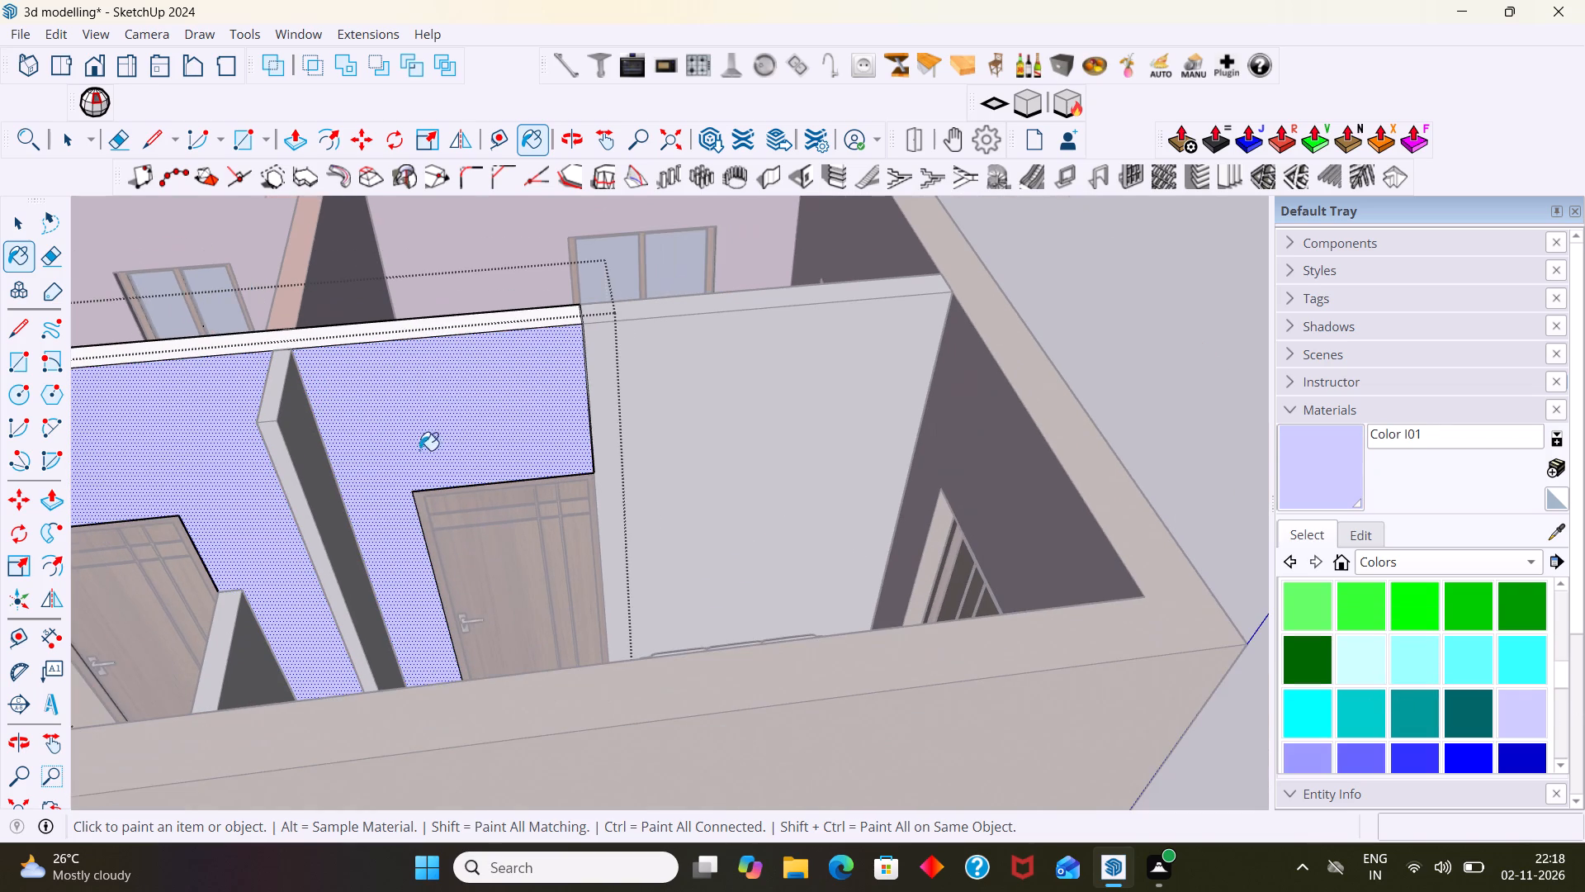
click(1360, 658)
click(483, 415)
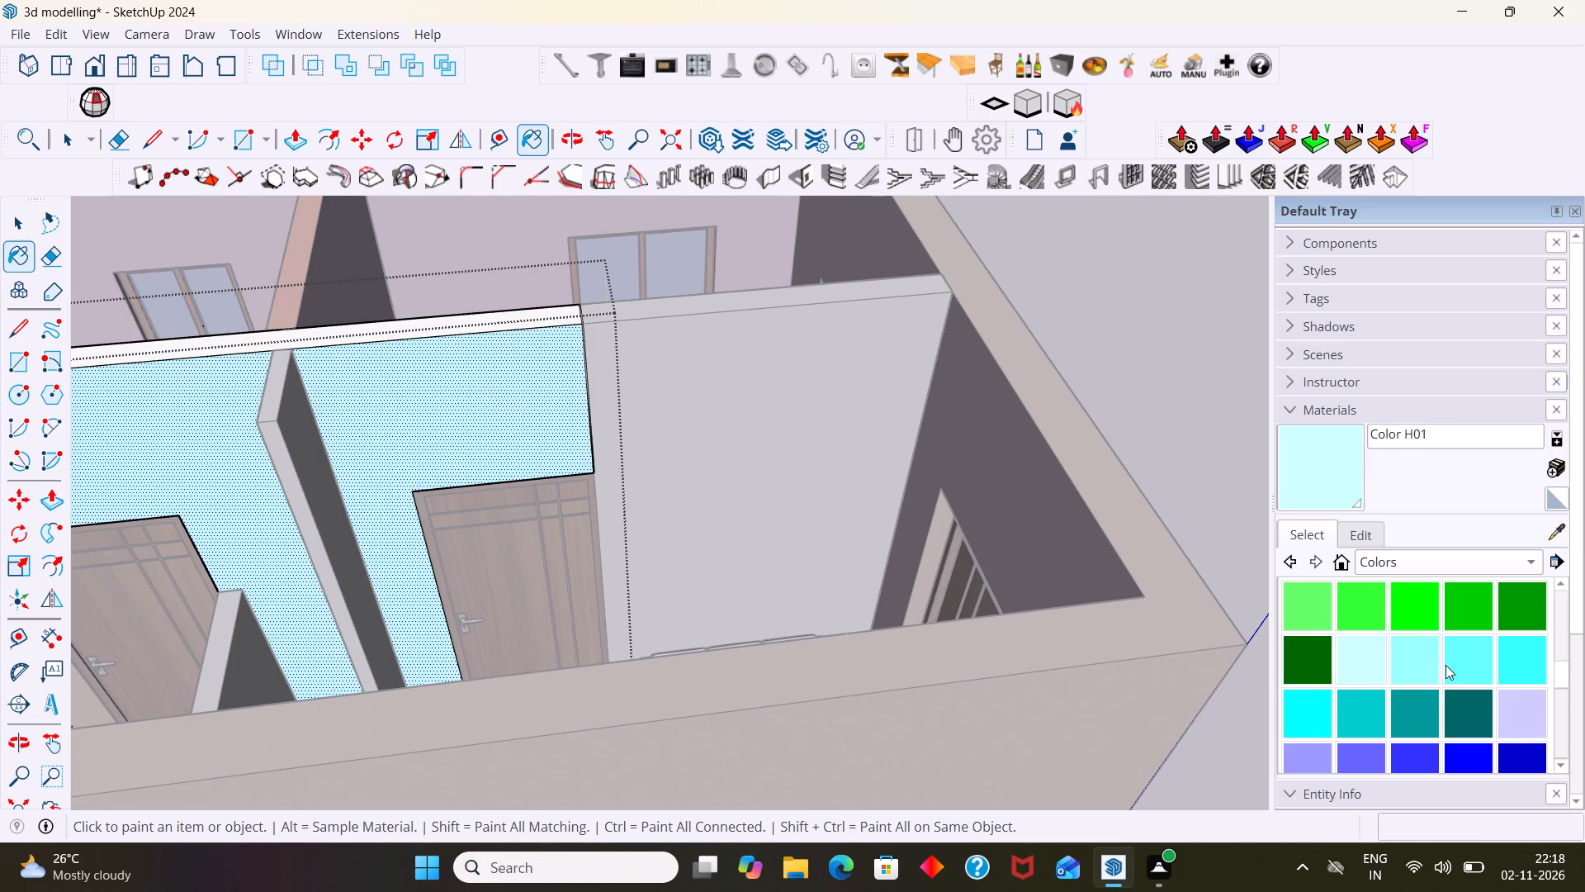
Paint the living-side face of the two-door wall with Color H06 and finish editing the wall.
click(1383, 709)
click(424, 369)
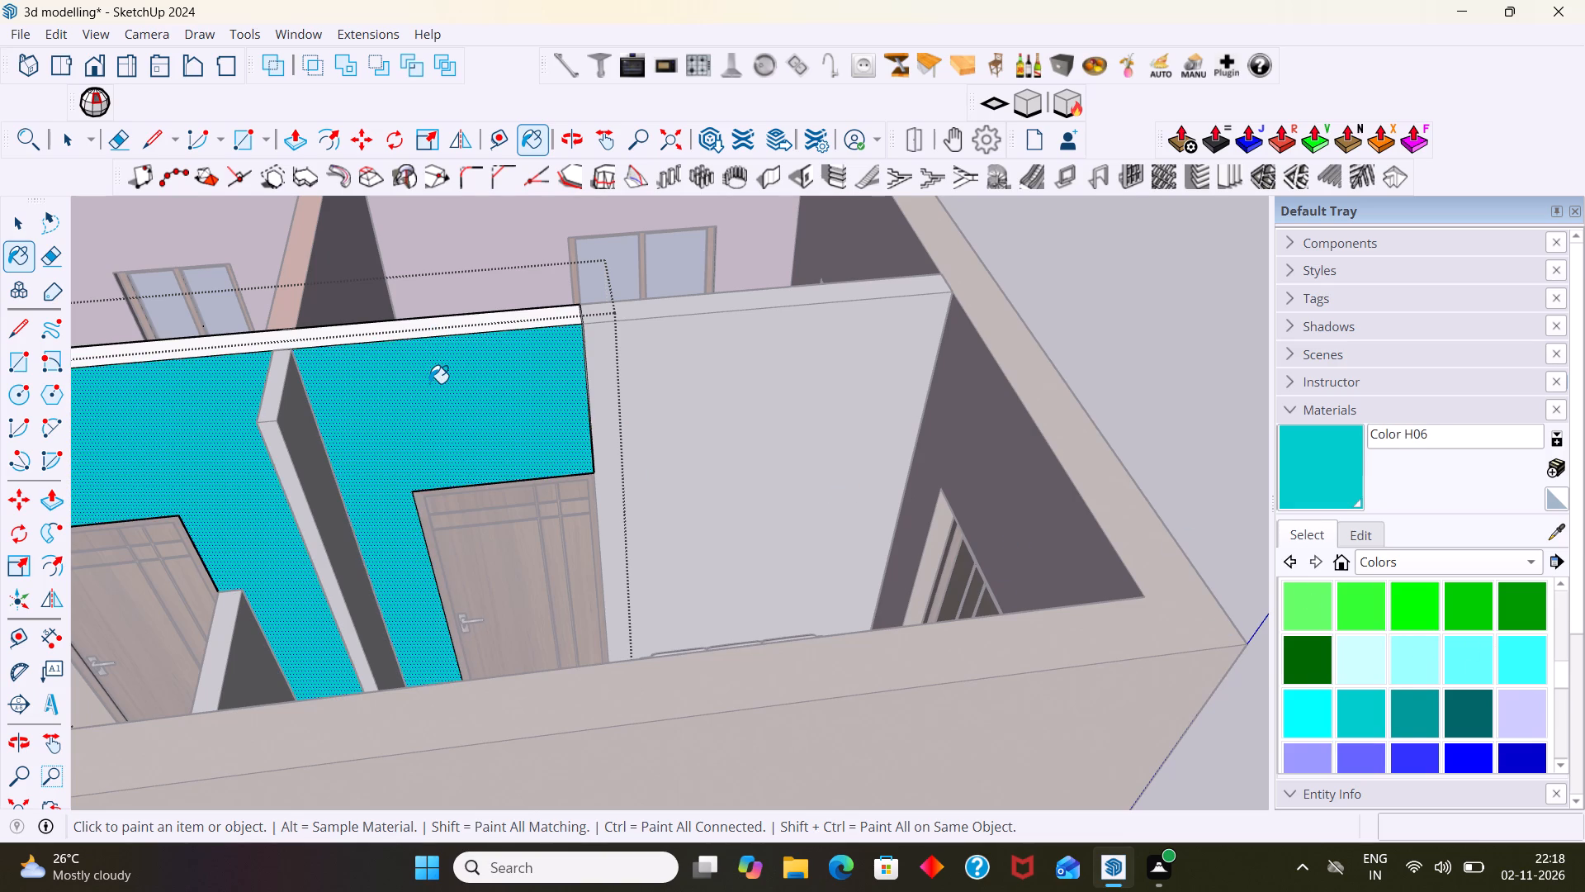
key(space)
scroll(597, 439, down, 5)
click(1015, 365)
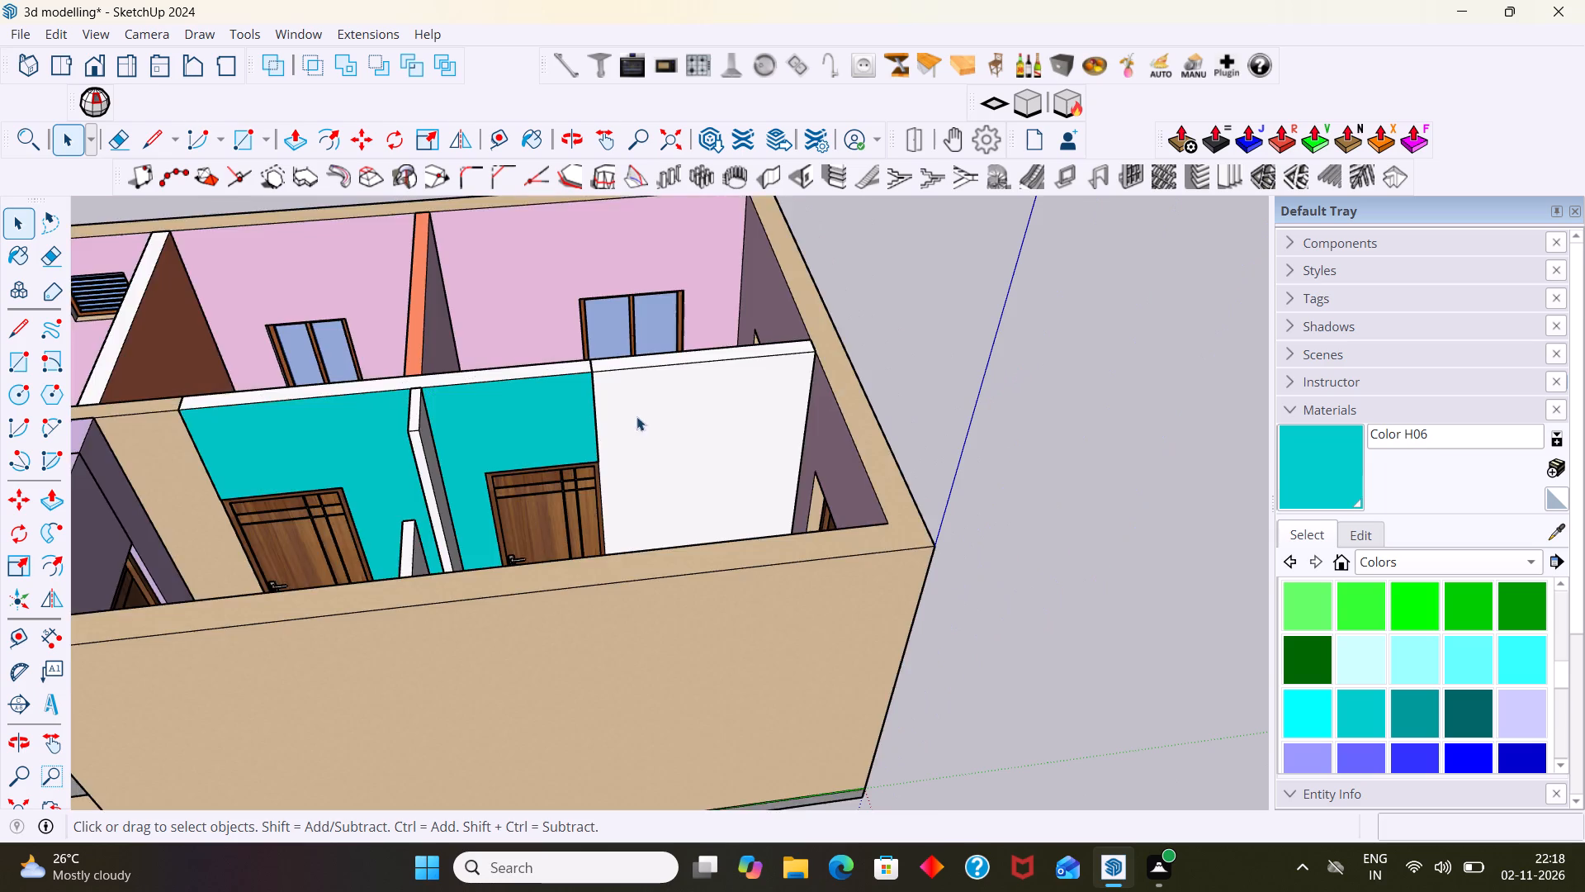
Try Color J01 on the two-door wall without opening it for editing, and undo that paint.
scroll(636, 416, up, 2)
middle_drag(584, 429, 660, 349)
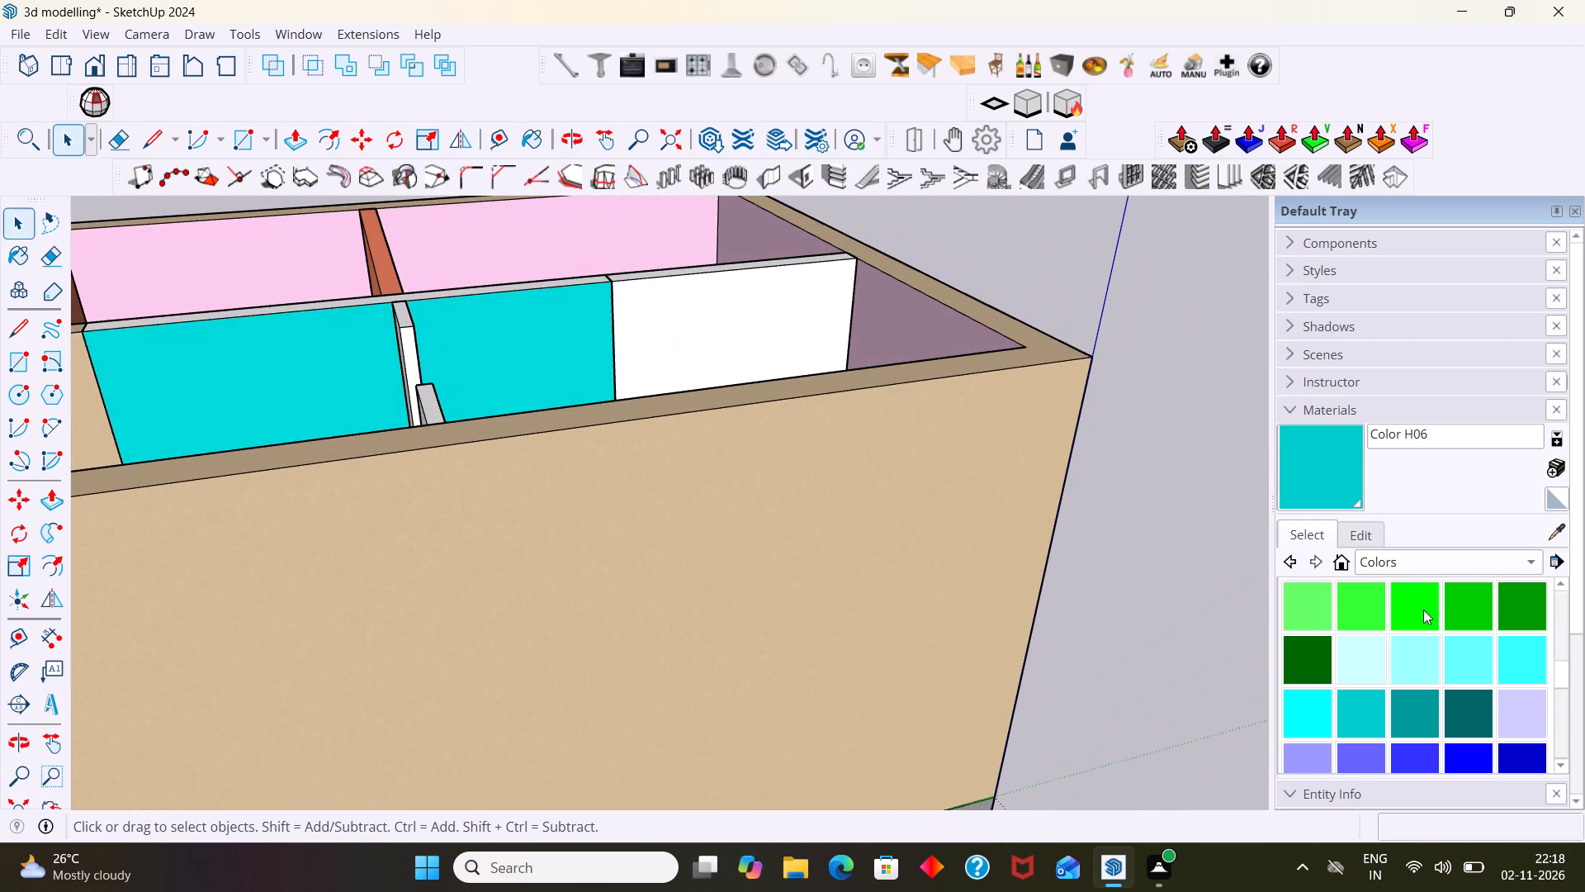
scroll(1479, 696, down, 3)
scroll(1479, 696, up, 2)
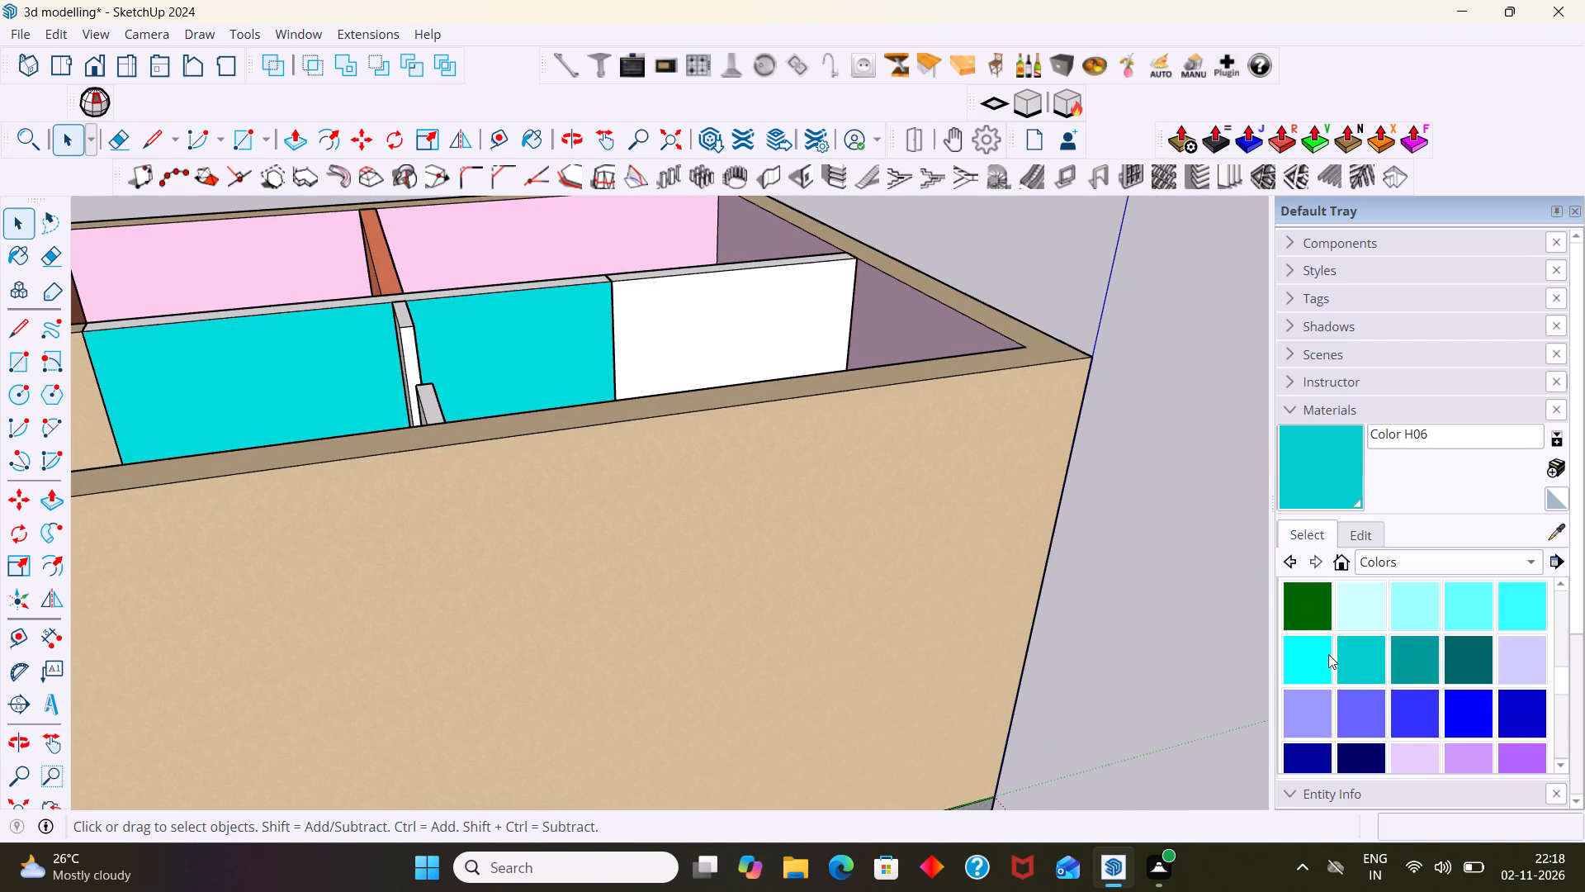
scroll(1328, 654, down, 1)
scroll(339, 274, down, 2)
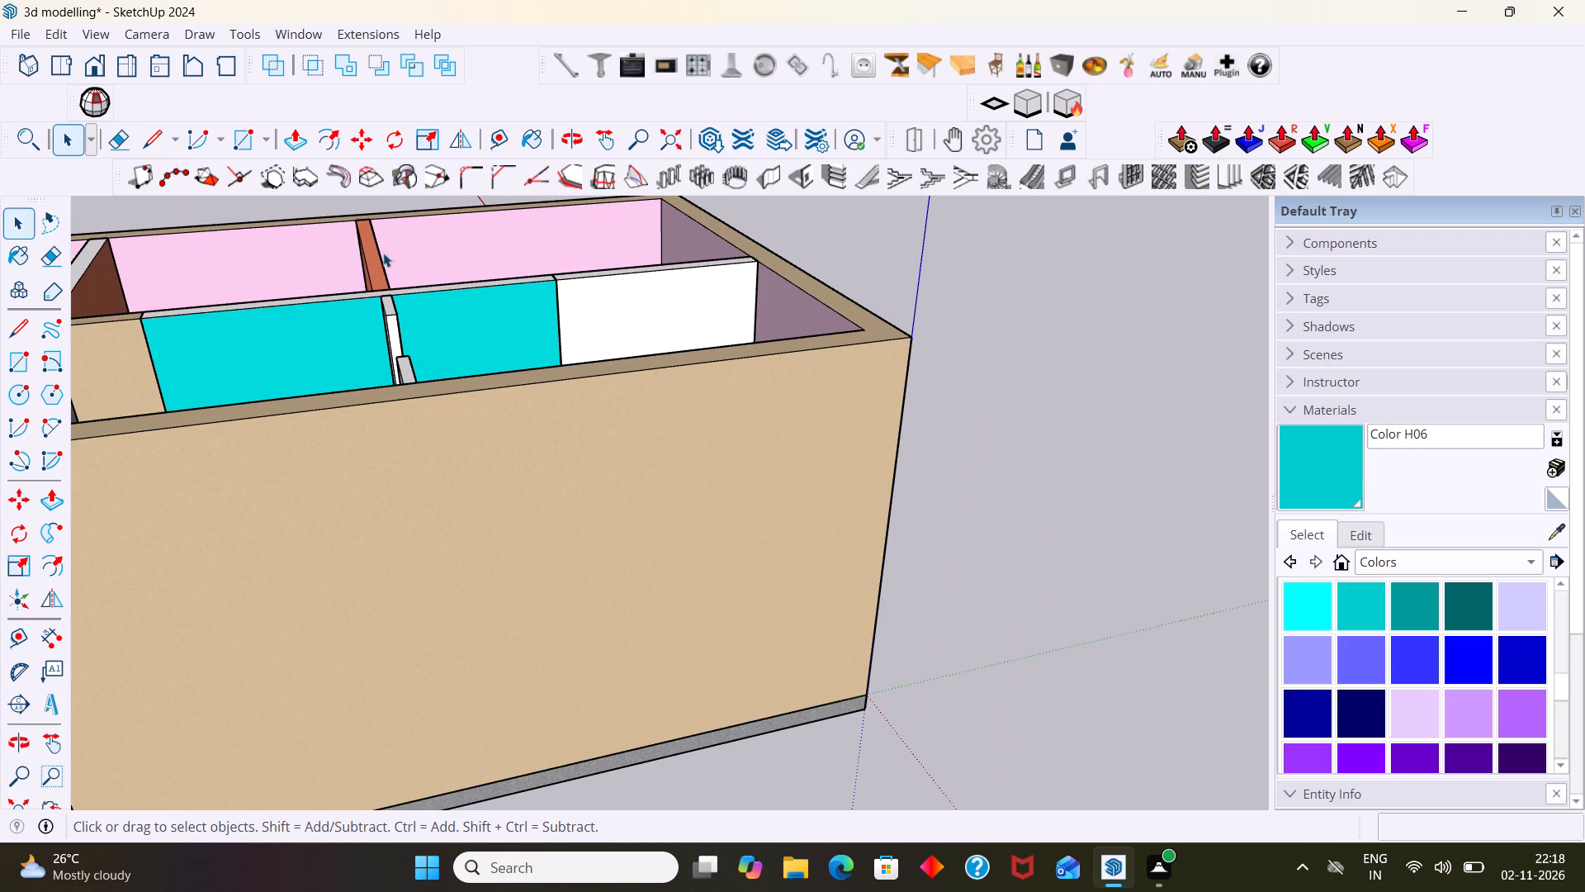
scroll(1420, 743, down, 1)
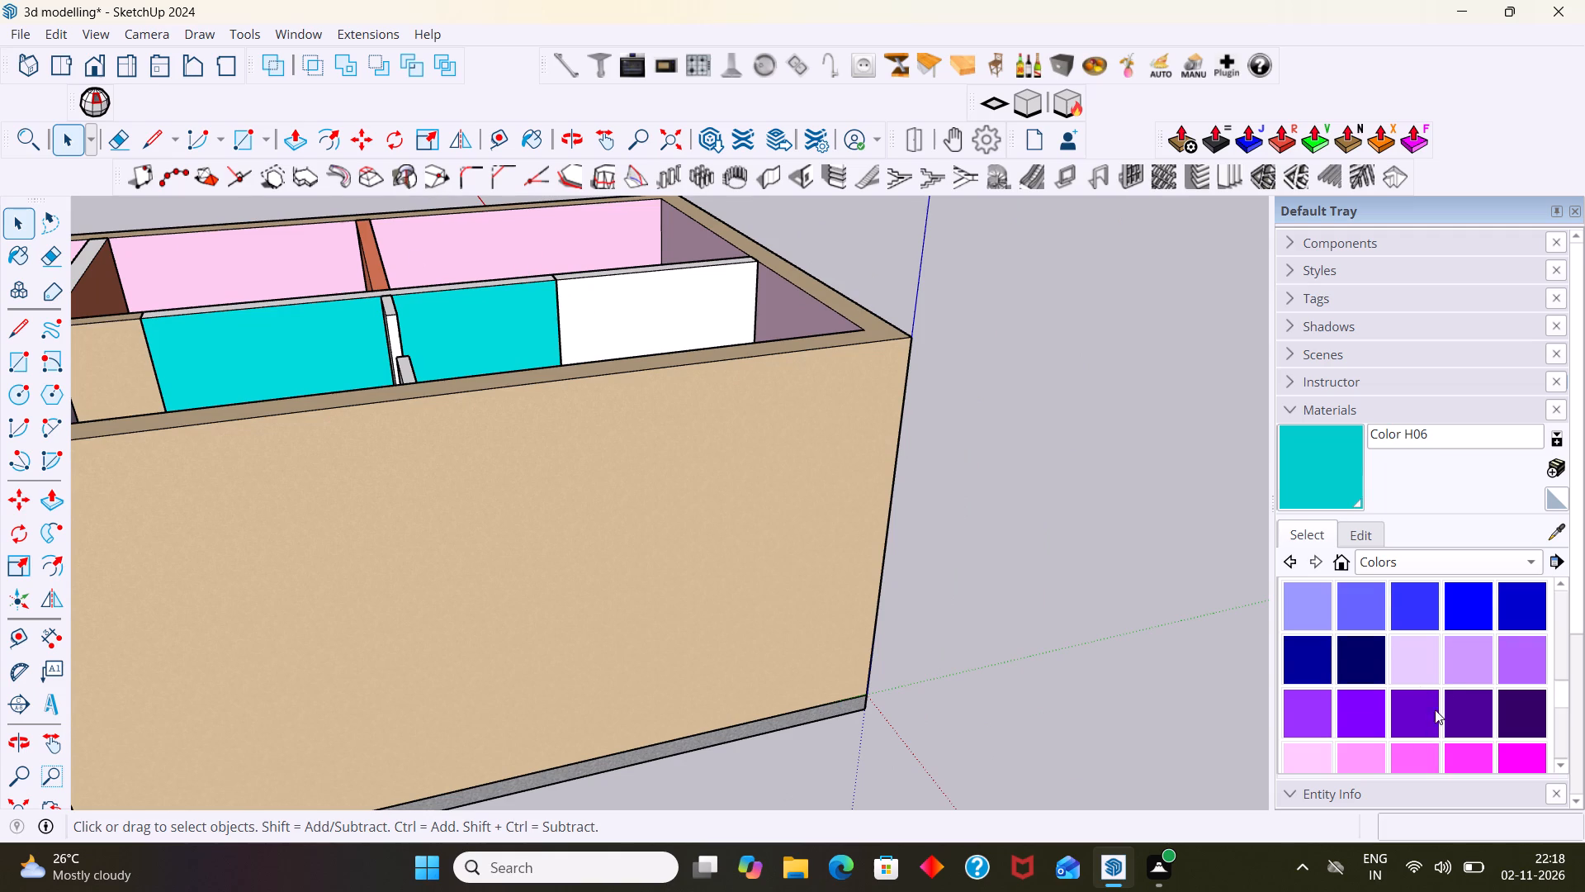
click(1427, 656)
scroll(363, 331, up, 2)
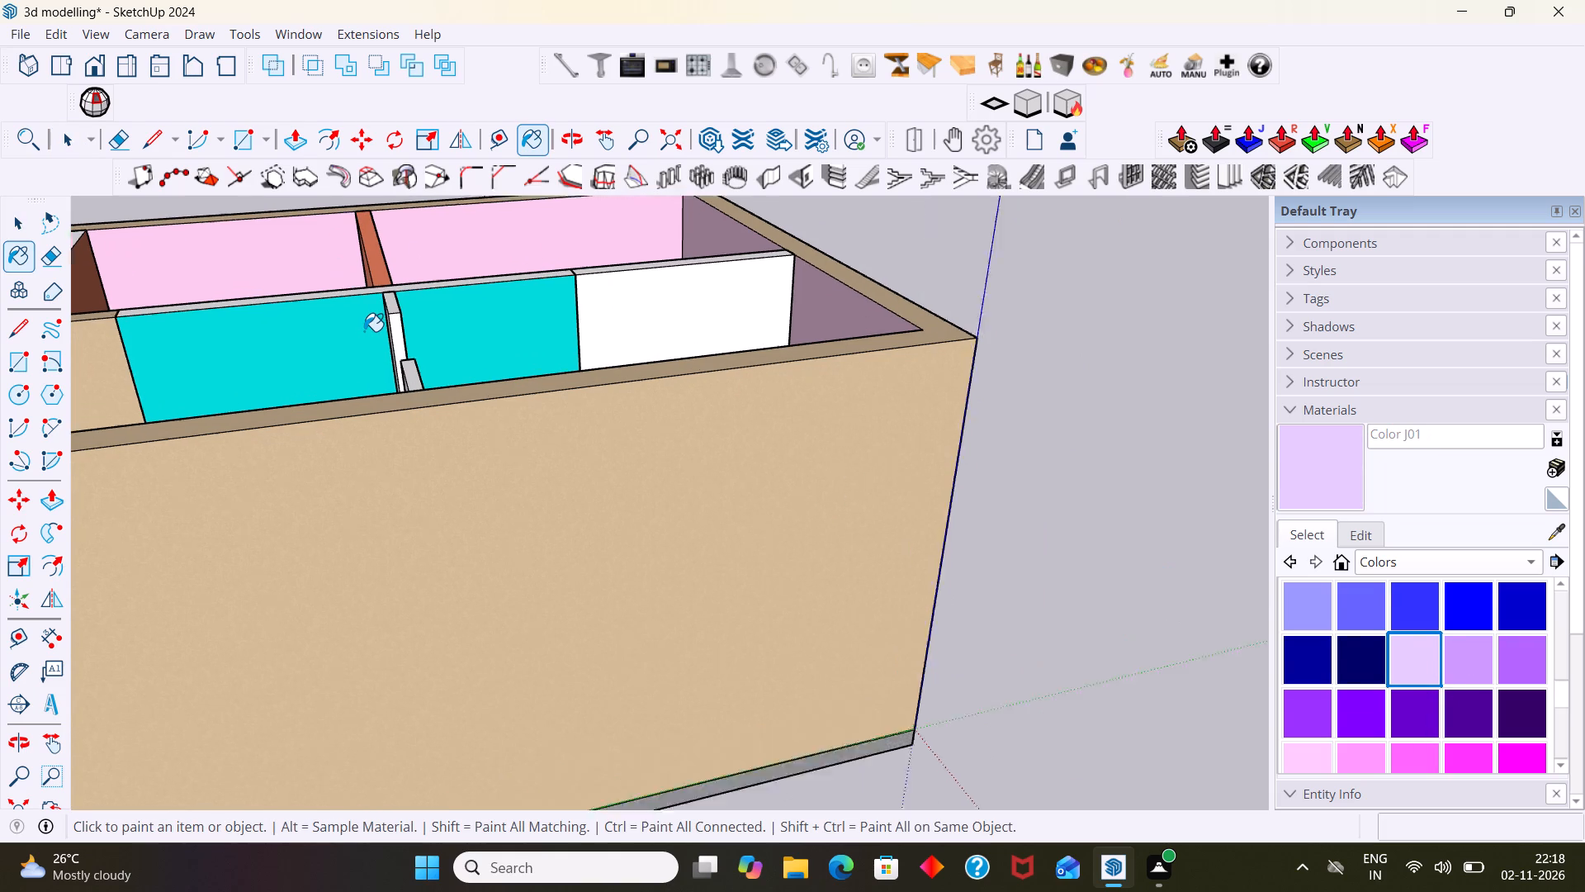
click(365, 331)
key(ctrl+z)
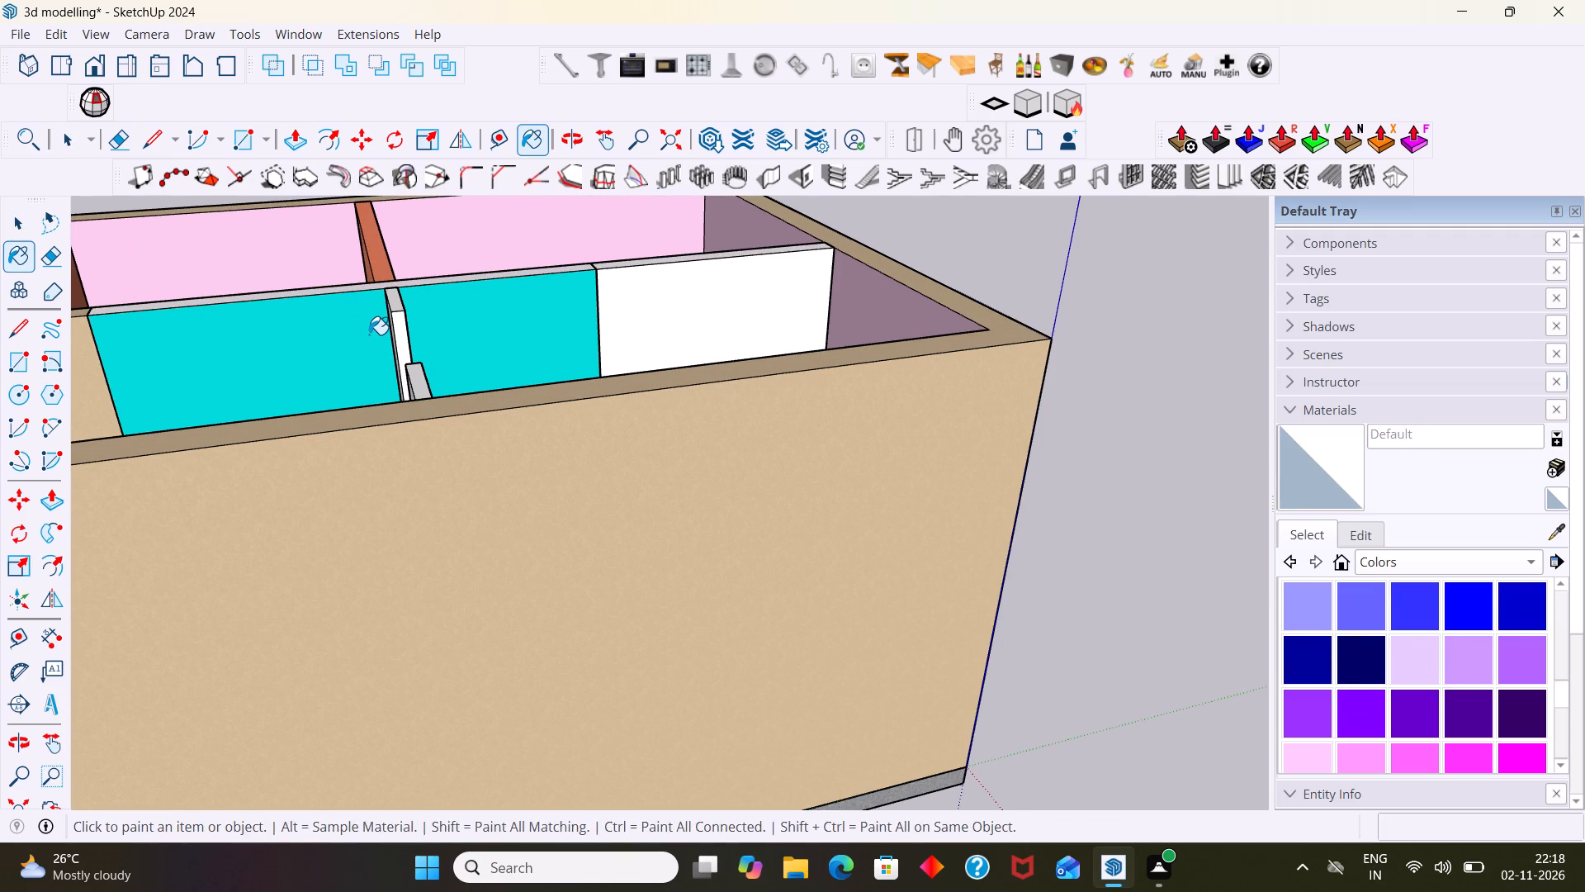
Open the two-door wall, paint its living-side face with Color J01 and finish editing the wall.
key(space)
double_click(369, 335)
click(369, 335)
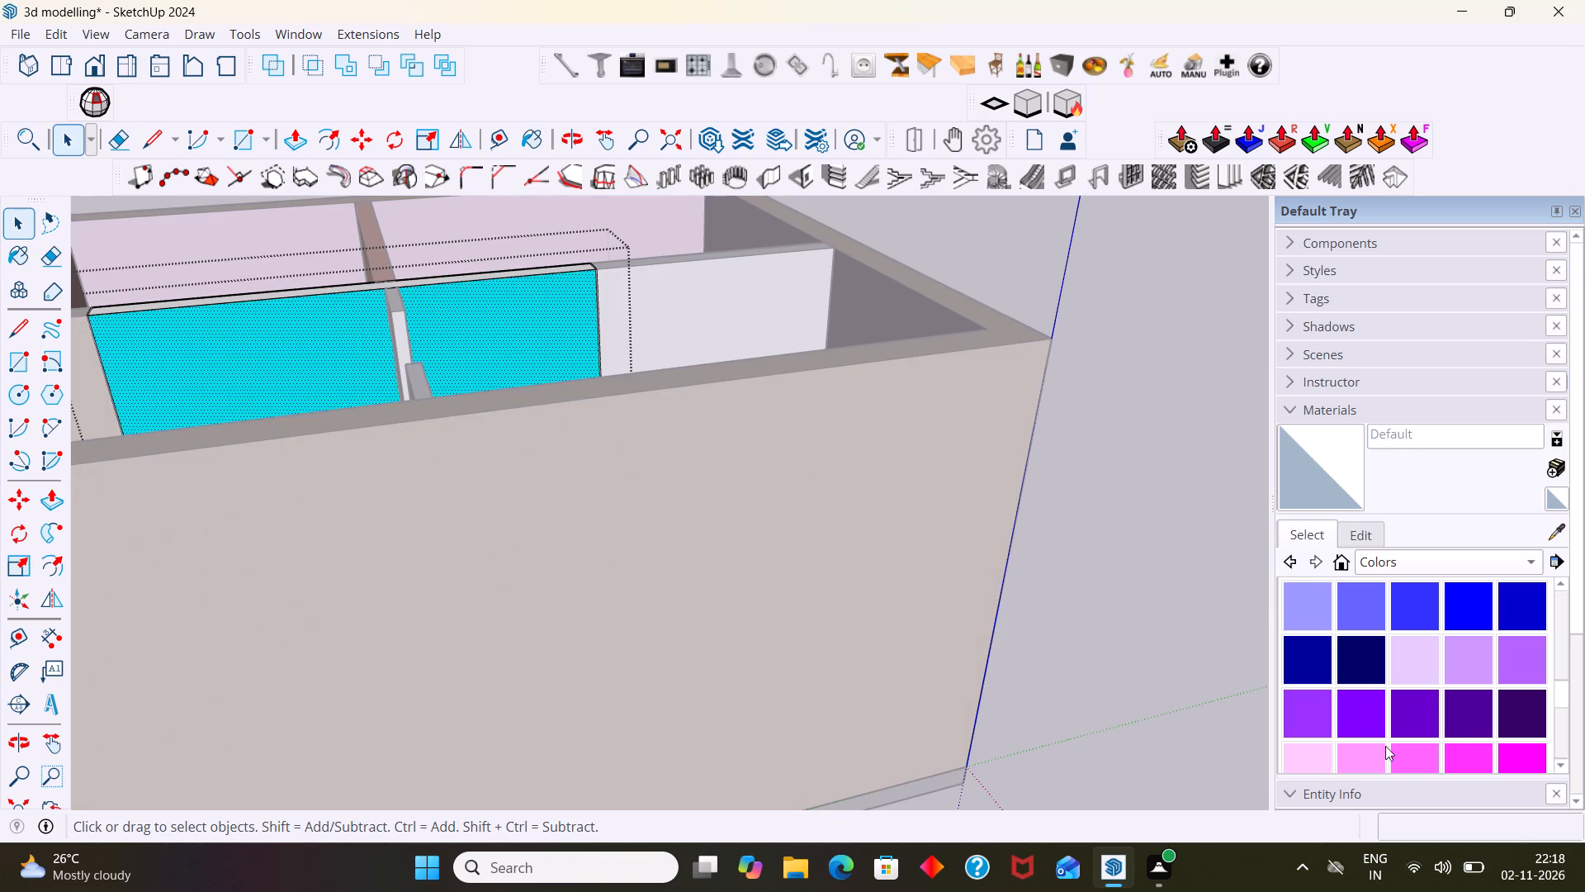
click(1418, 664)
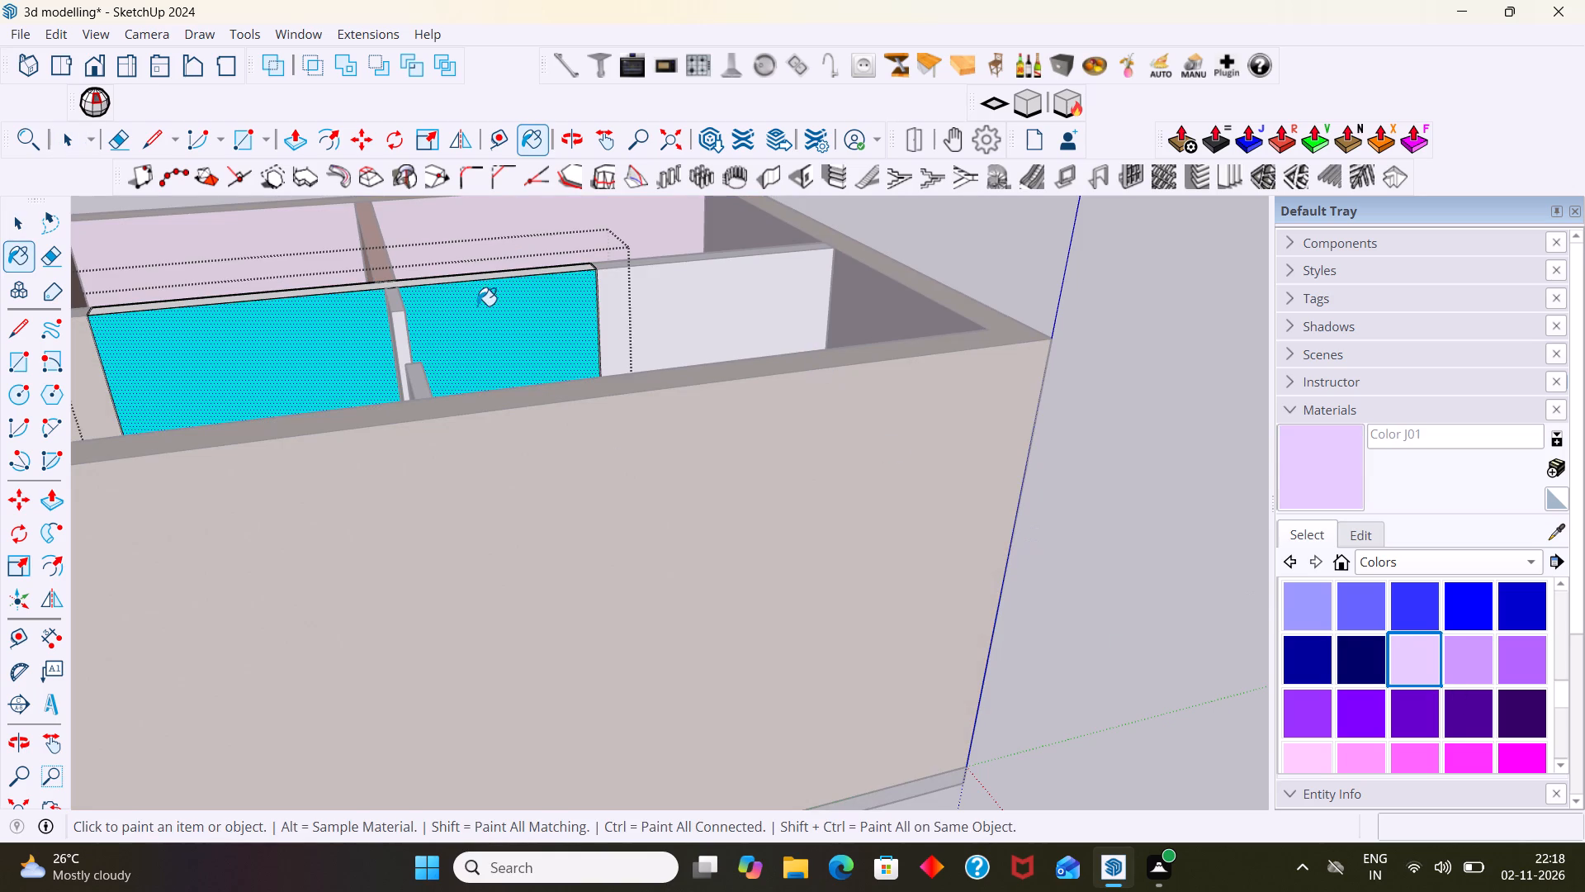
click(477, 306)
middle_drag(492, 349, 436, 601)
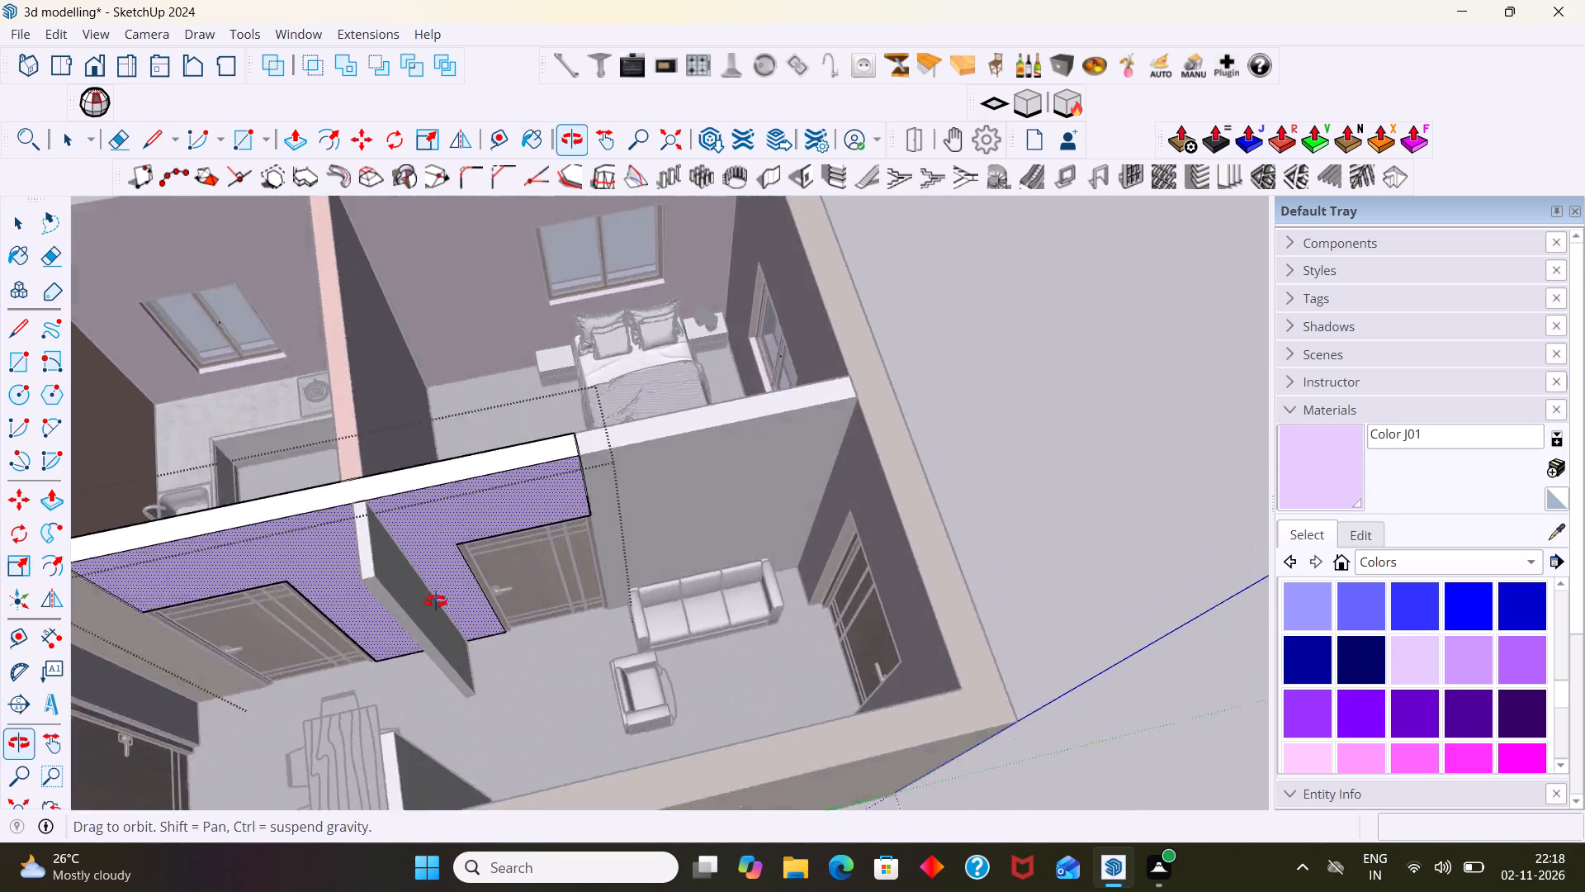
middle_drag(436, 601, 332, 584)
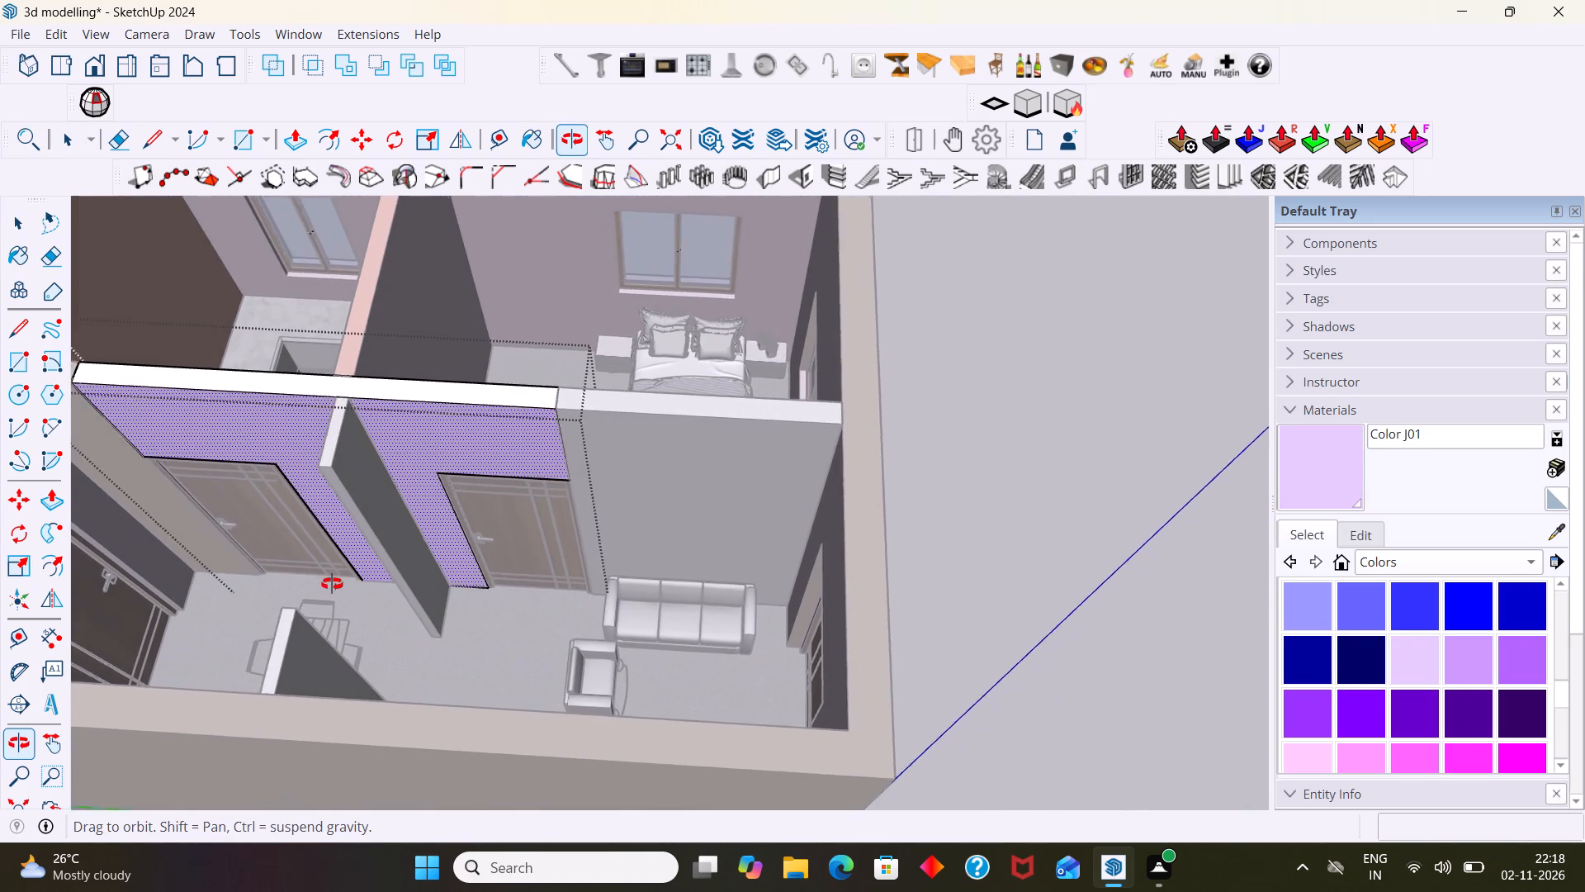
middle_drag(332, 584, 291, 574)
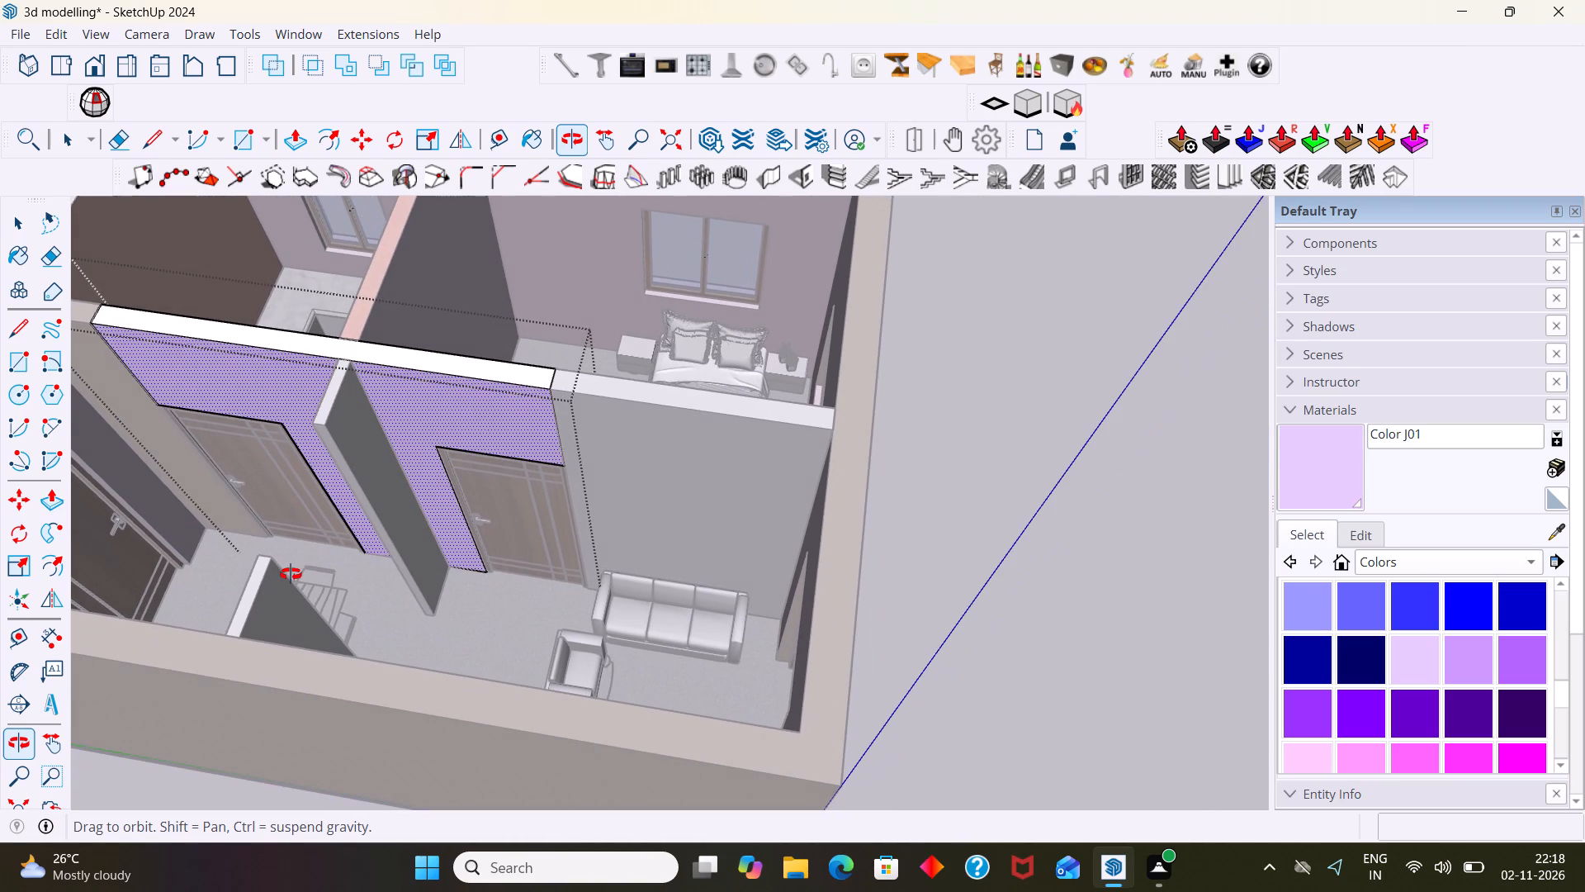
middle_drag(291, 574, 293, 574)
key(space)
click(1025, 511)
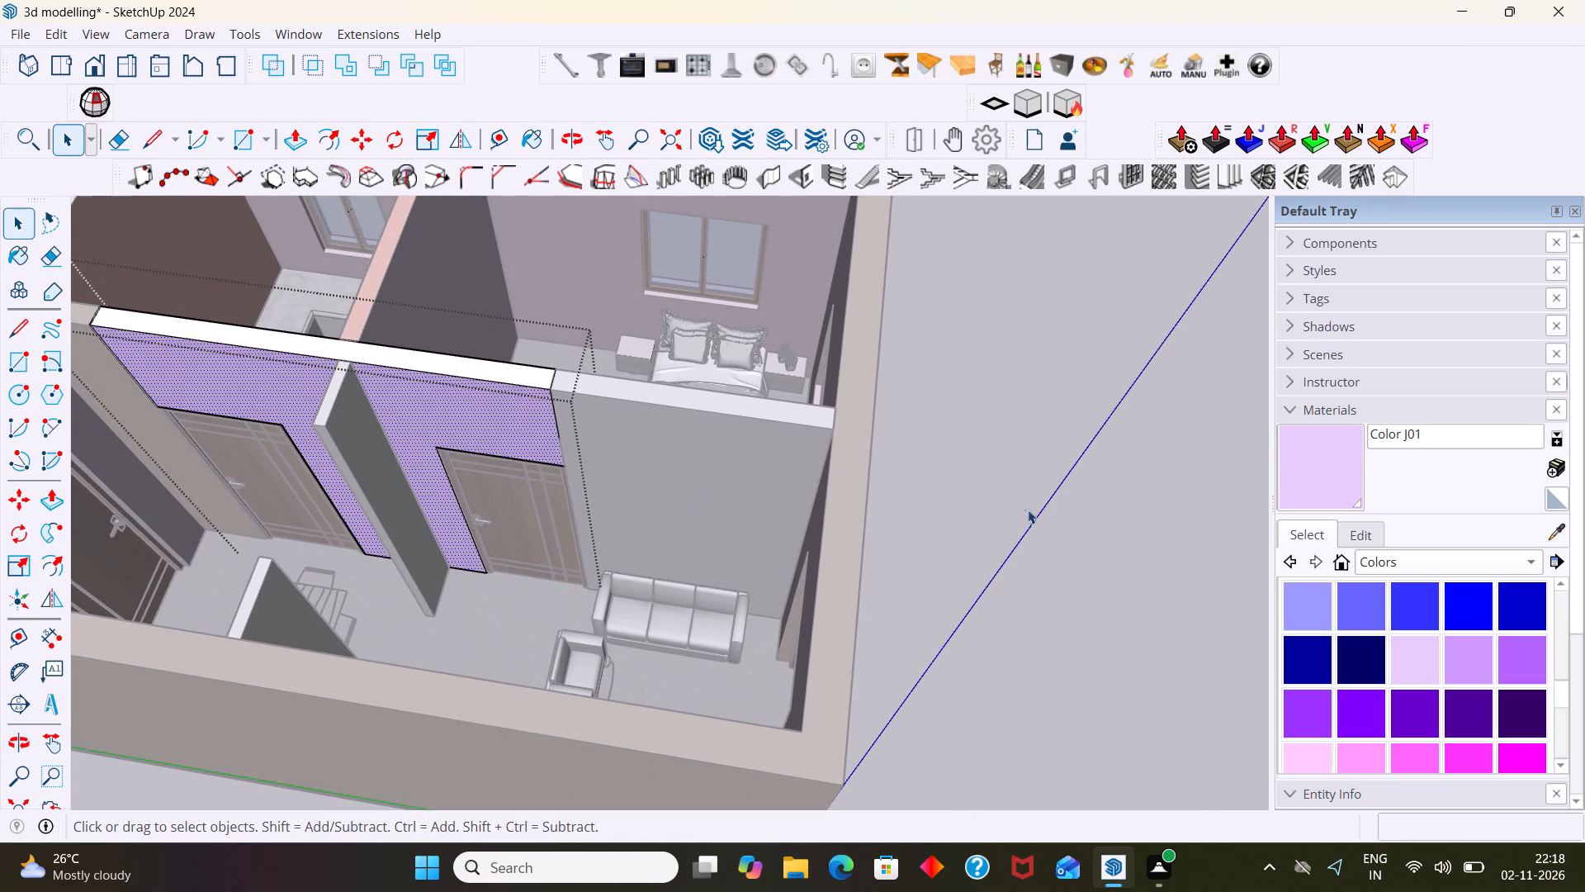
Examine the Color J01 living-side wall together with the short dividing walls and the plain wall behind the sofa.
scroll(357, 443, up, 2)
middle_drag(370, 440, 630, 241)
scroll(496, 272, up, 2)
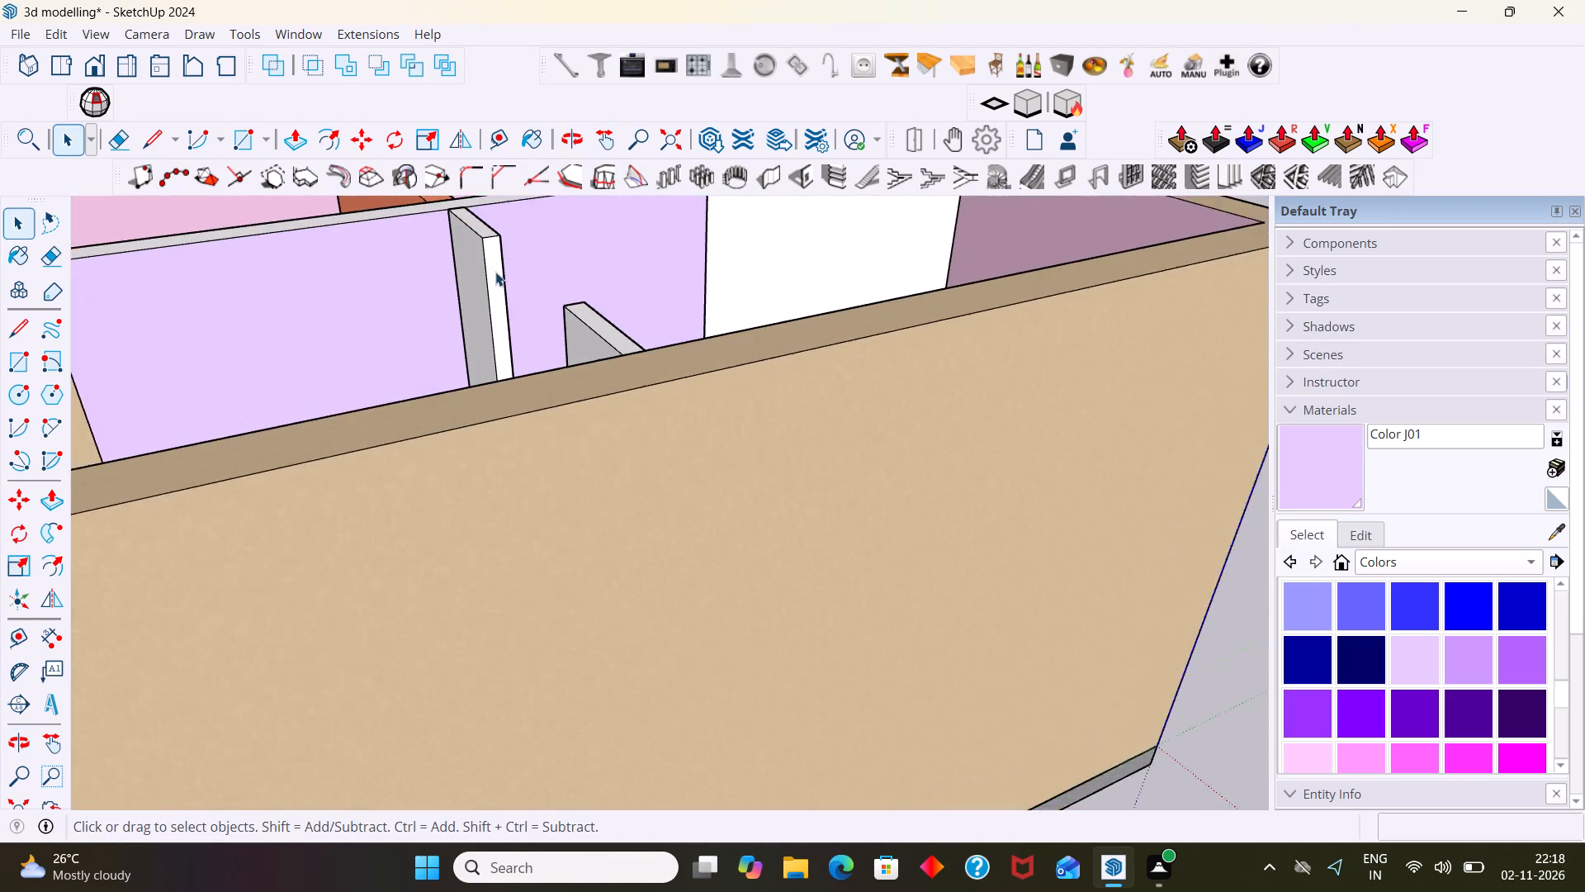
scroll(495, 272, up, 3)
scroll(491, 275, down, 2)
middle_drag(507, 306, 526, 451)
middle_drag(547, 438, 464, 435)
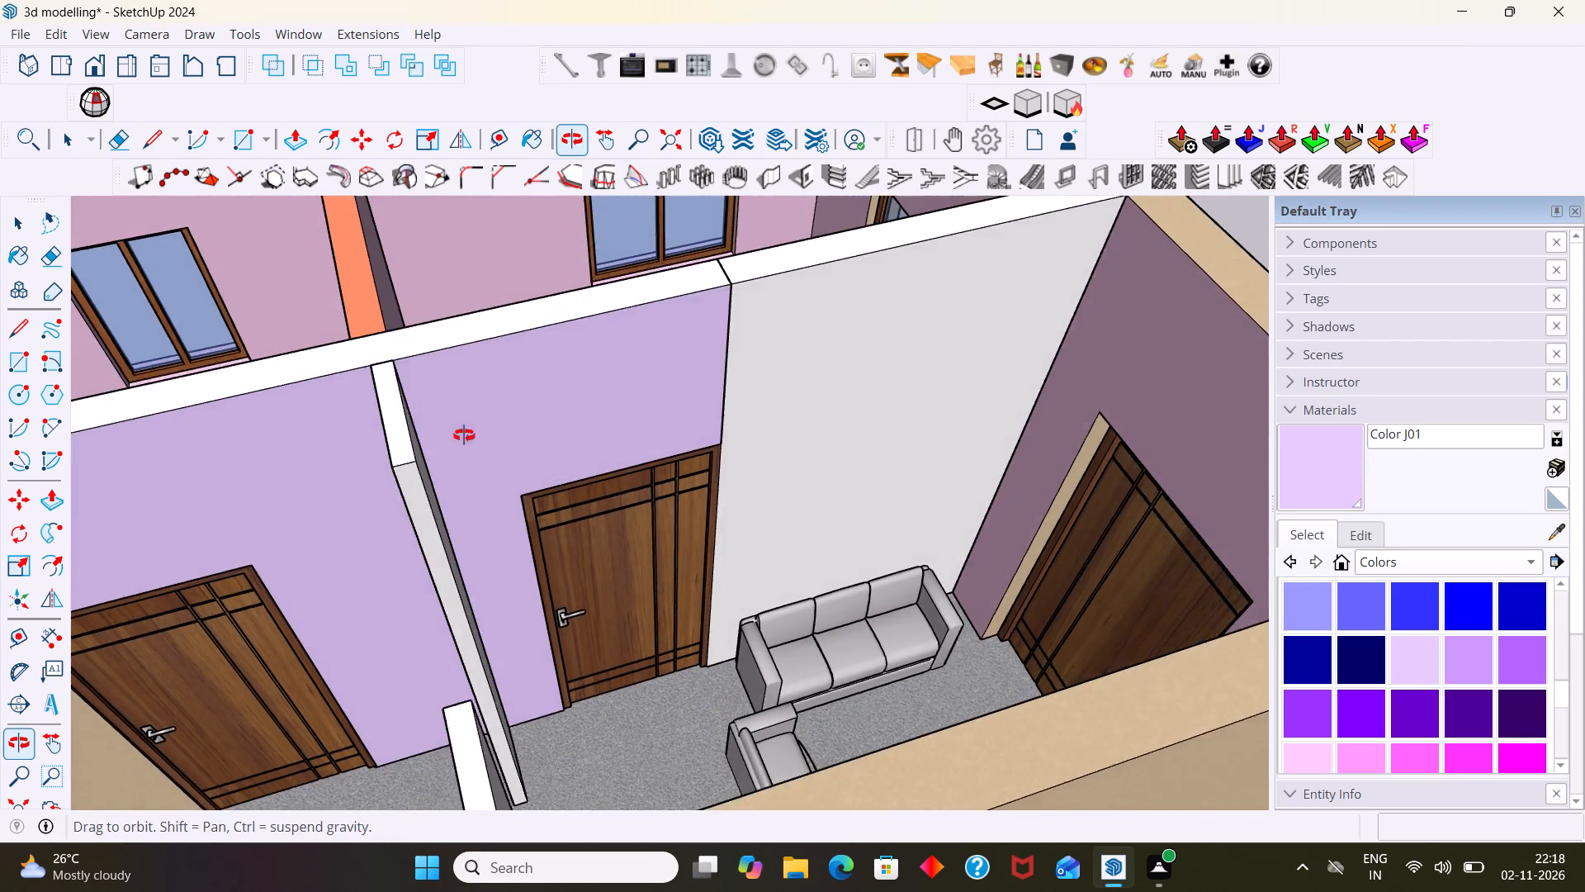
middle_drag(464, 435, 452, 444)
scroll(1584, 713, down, 2)
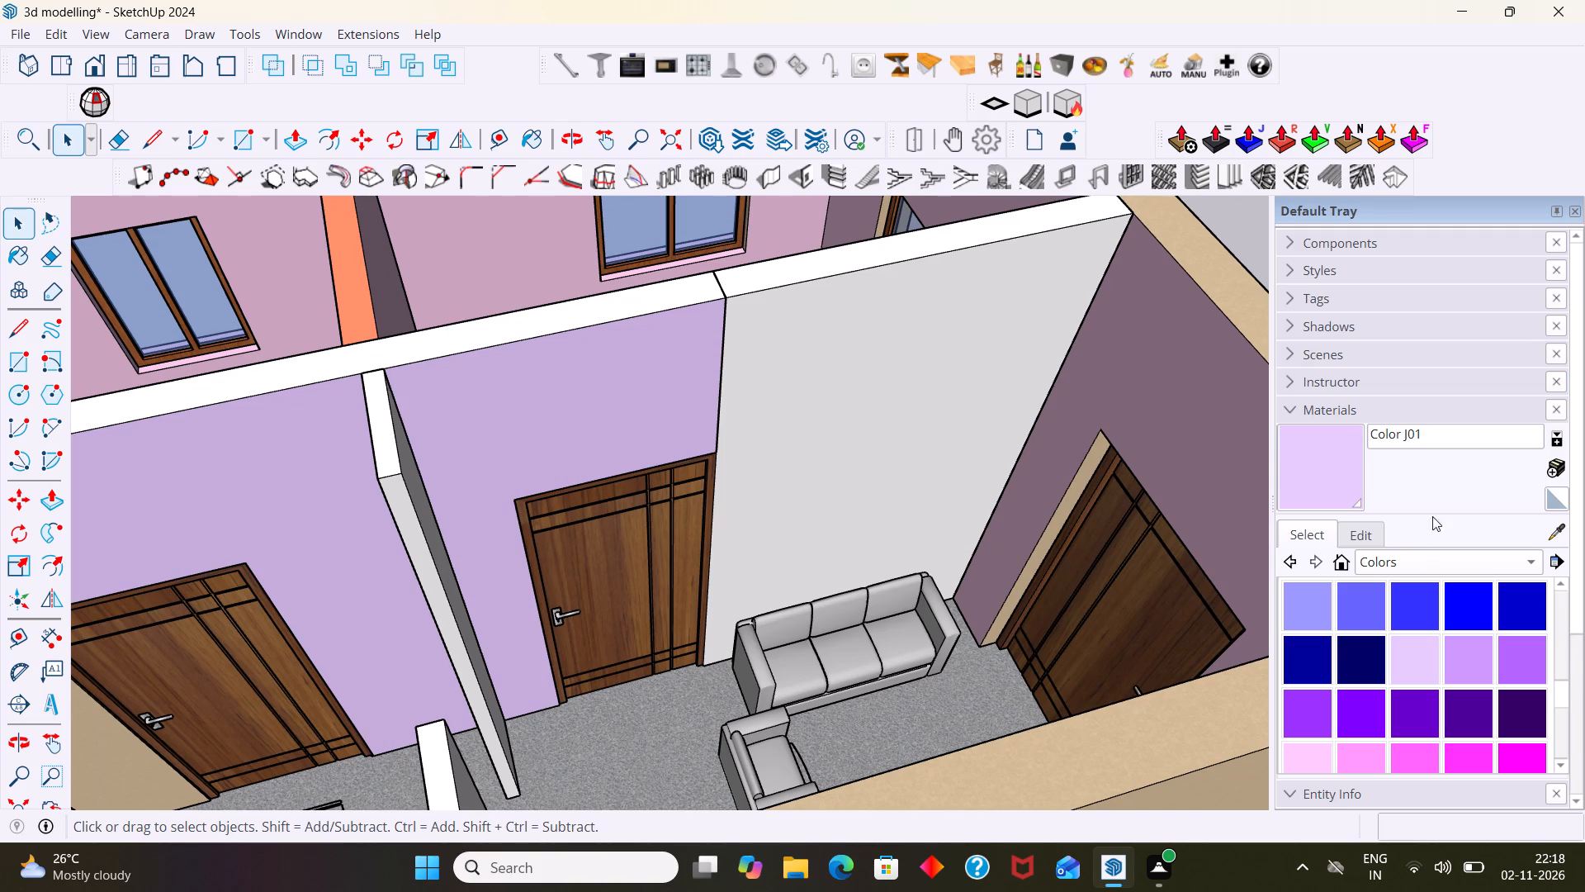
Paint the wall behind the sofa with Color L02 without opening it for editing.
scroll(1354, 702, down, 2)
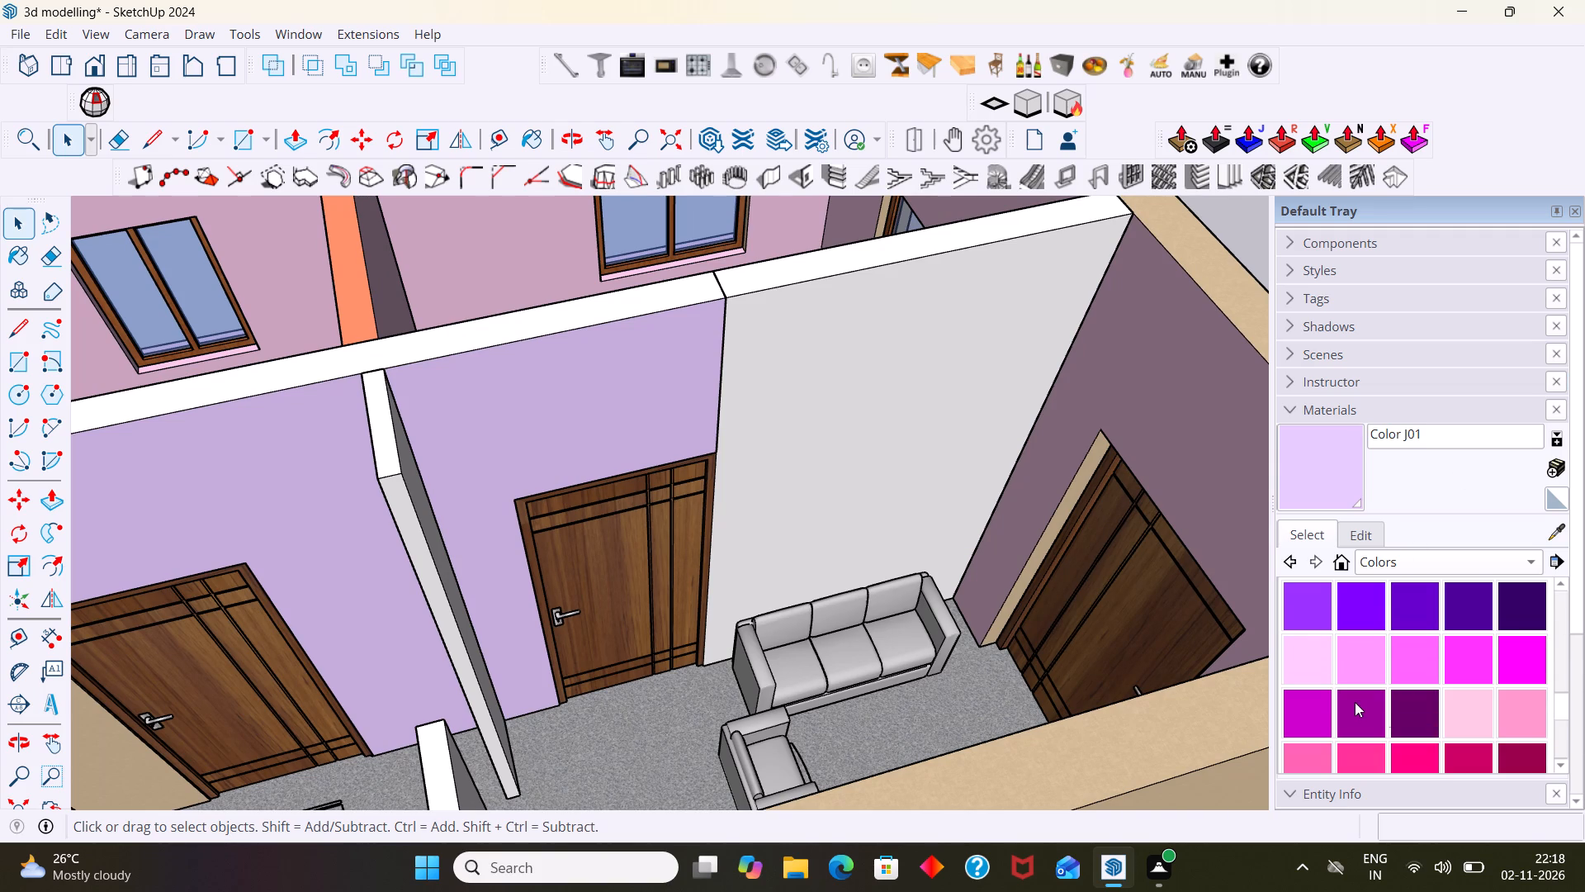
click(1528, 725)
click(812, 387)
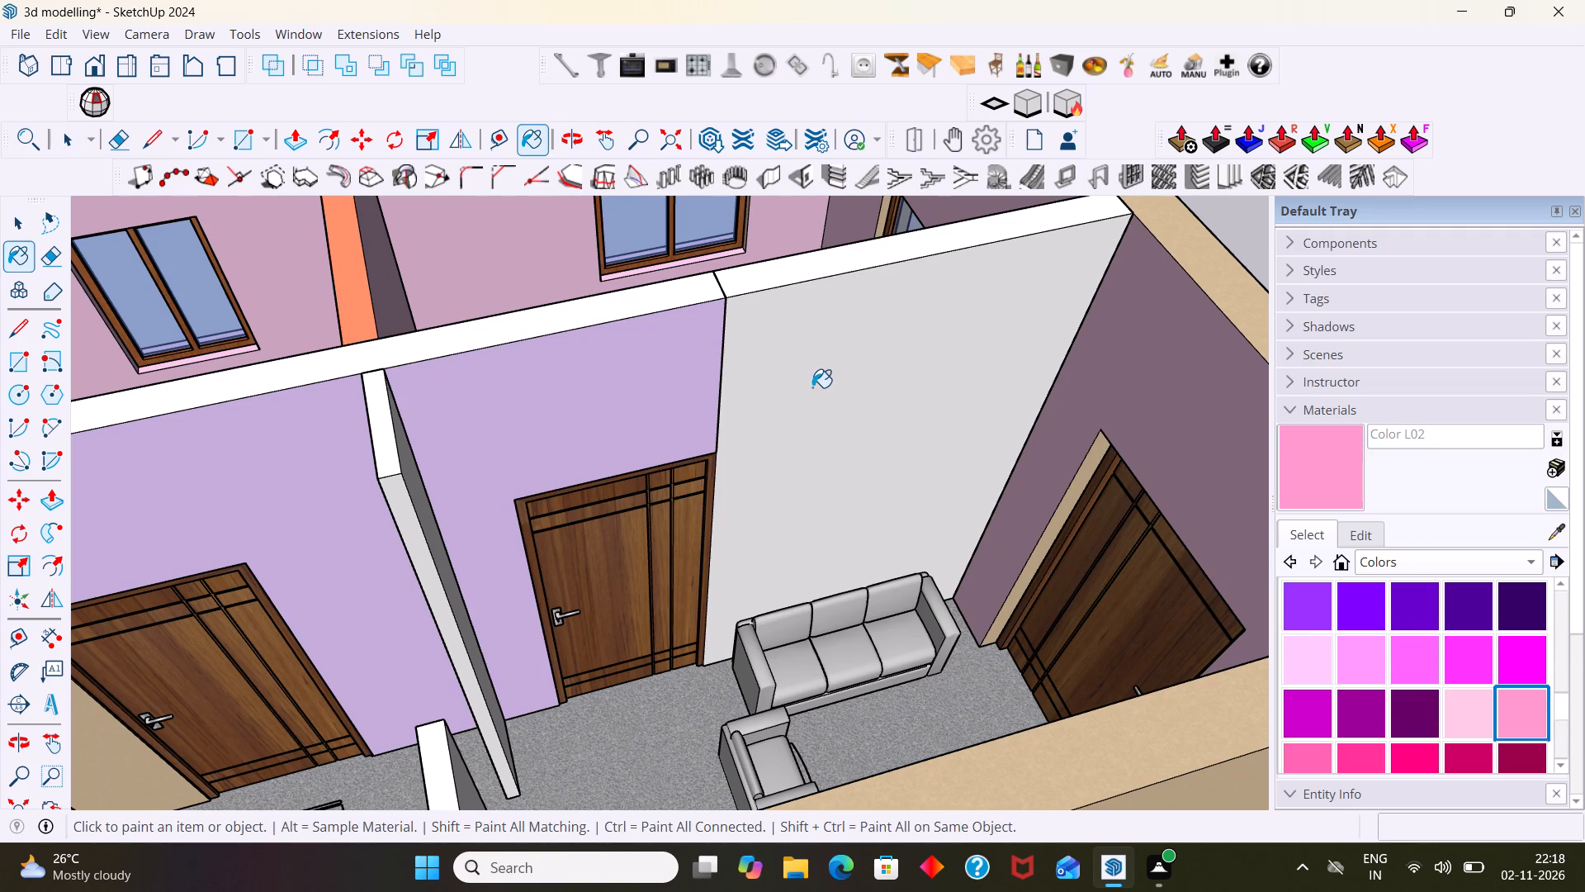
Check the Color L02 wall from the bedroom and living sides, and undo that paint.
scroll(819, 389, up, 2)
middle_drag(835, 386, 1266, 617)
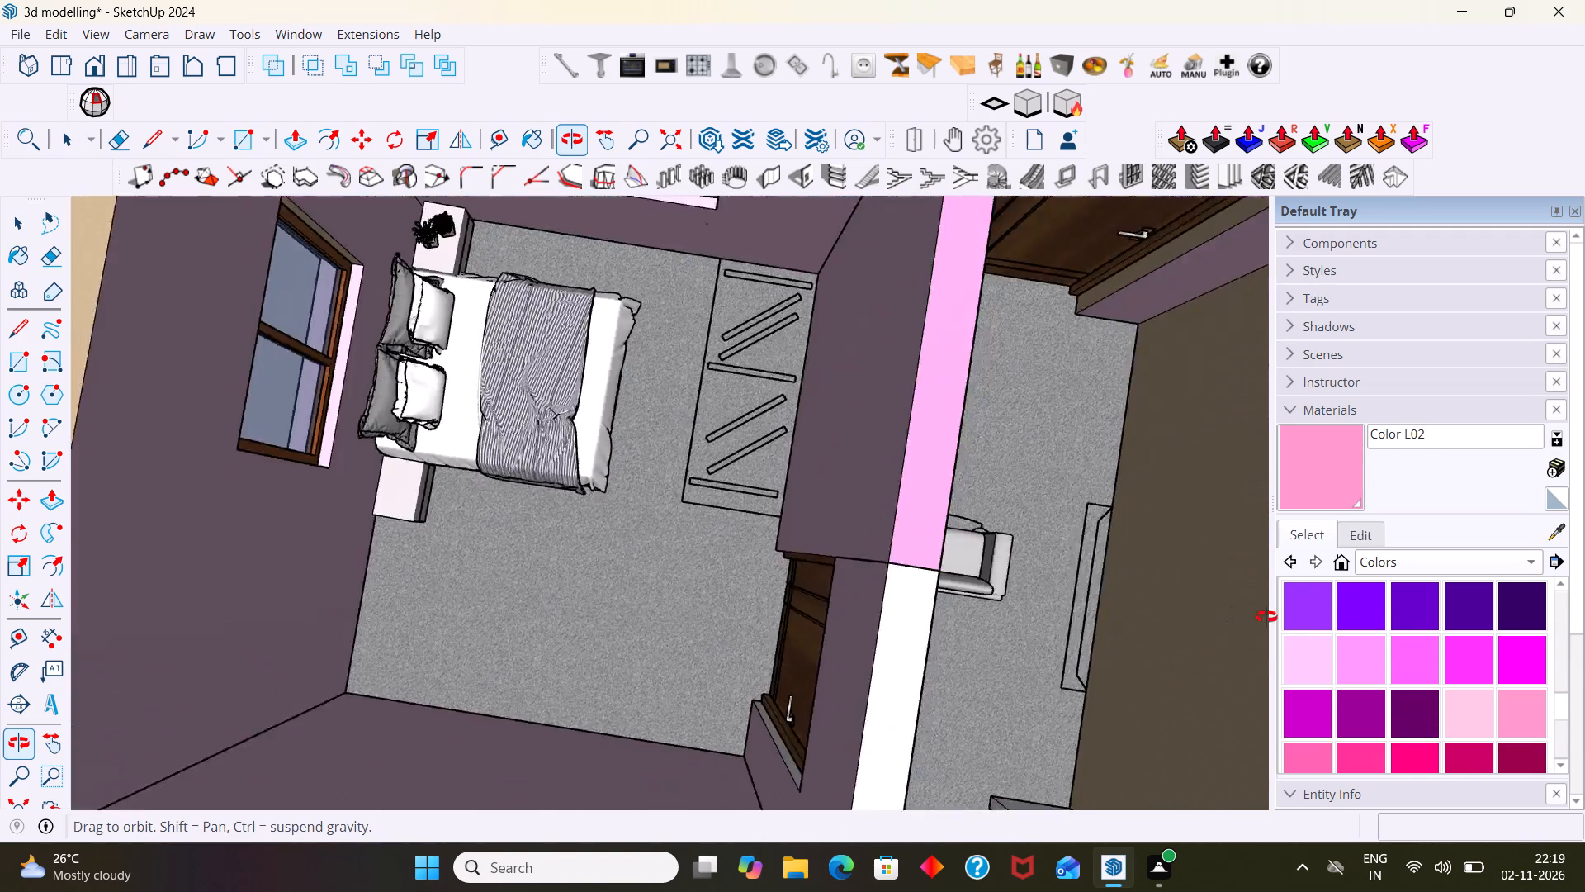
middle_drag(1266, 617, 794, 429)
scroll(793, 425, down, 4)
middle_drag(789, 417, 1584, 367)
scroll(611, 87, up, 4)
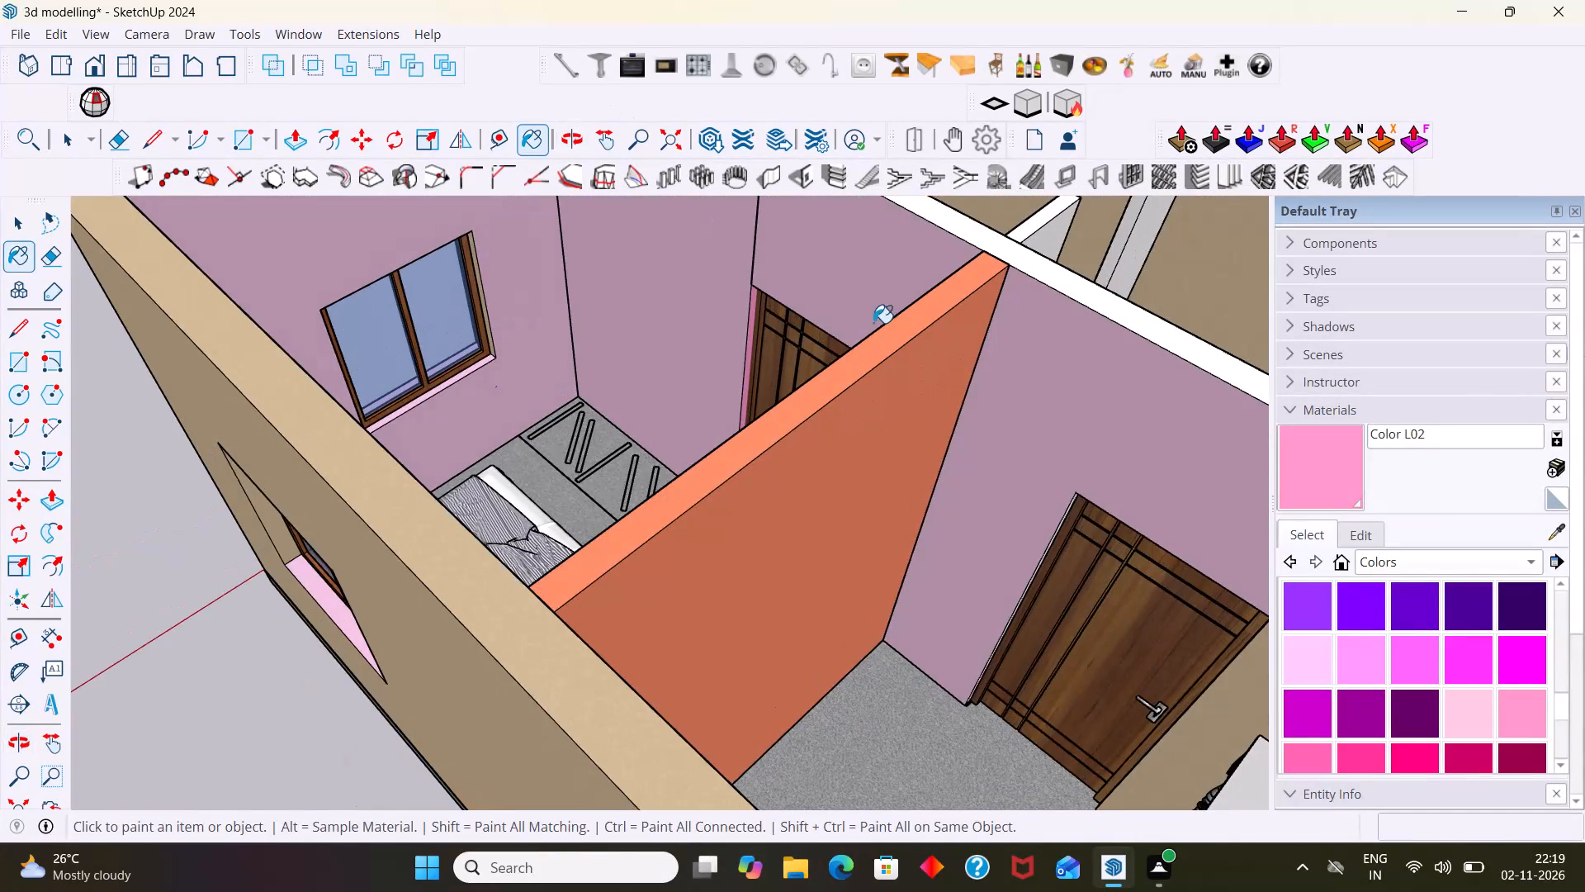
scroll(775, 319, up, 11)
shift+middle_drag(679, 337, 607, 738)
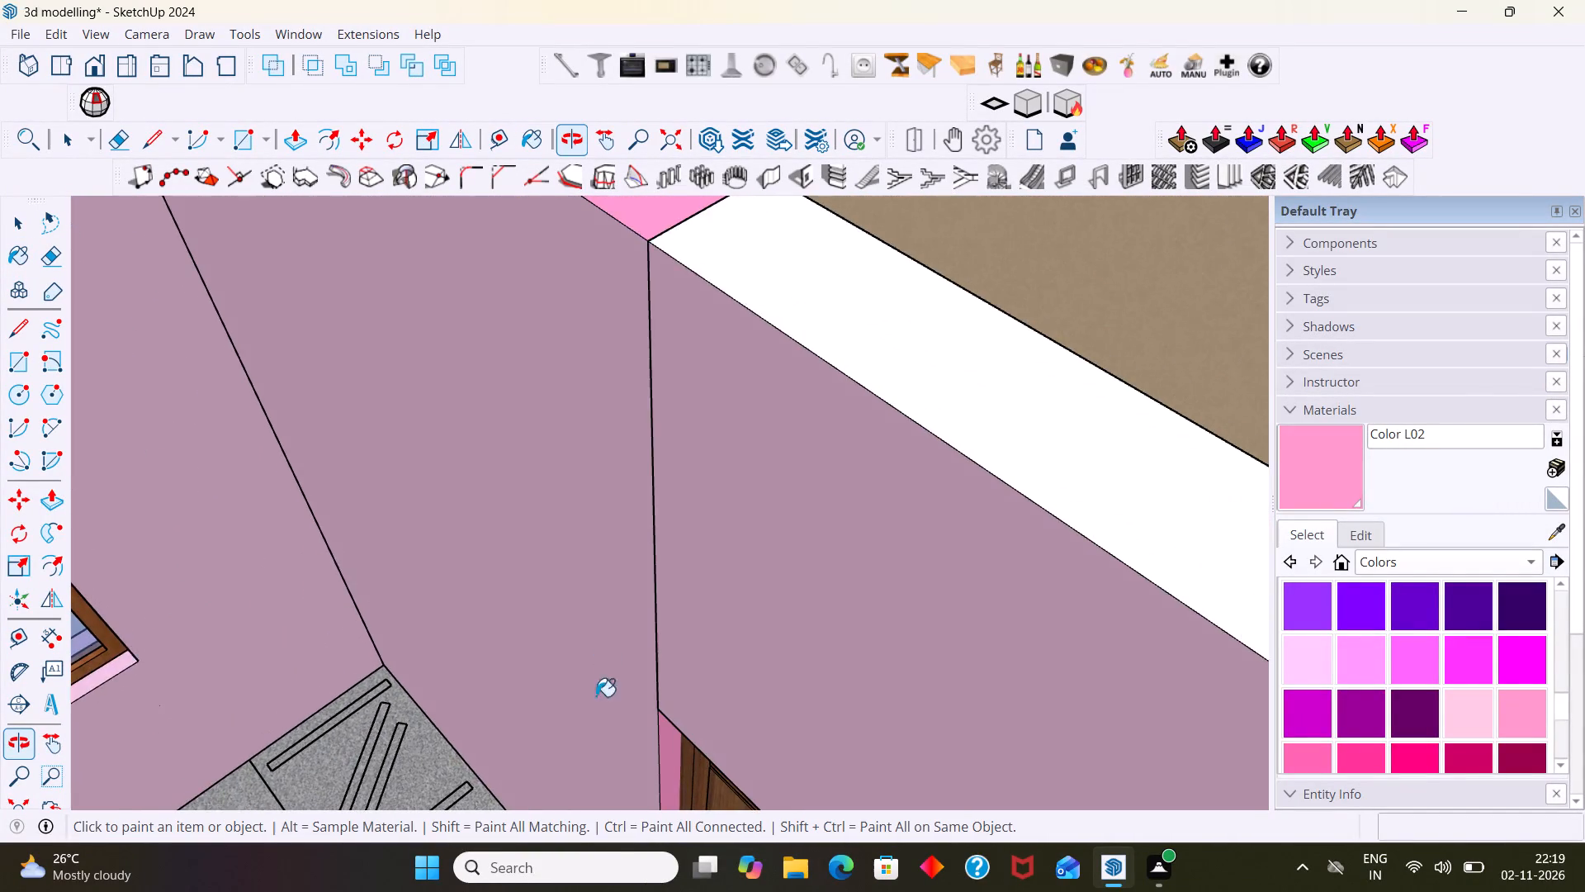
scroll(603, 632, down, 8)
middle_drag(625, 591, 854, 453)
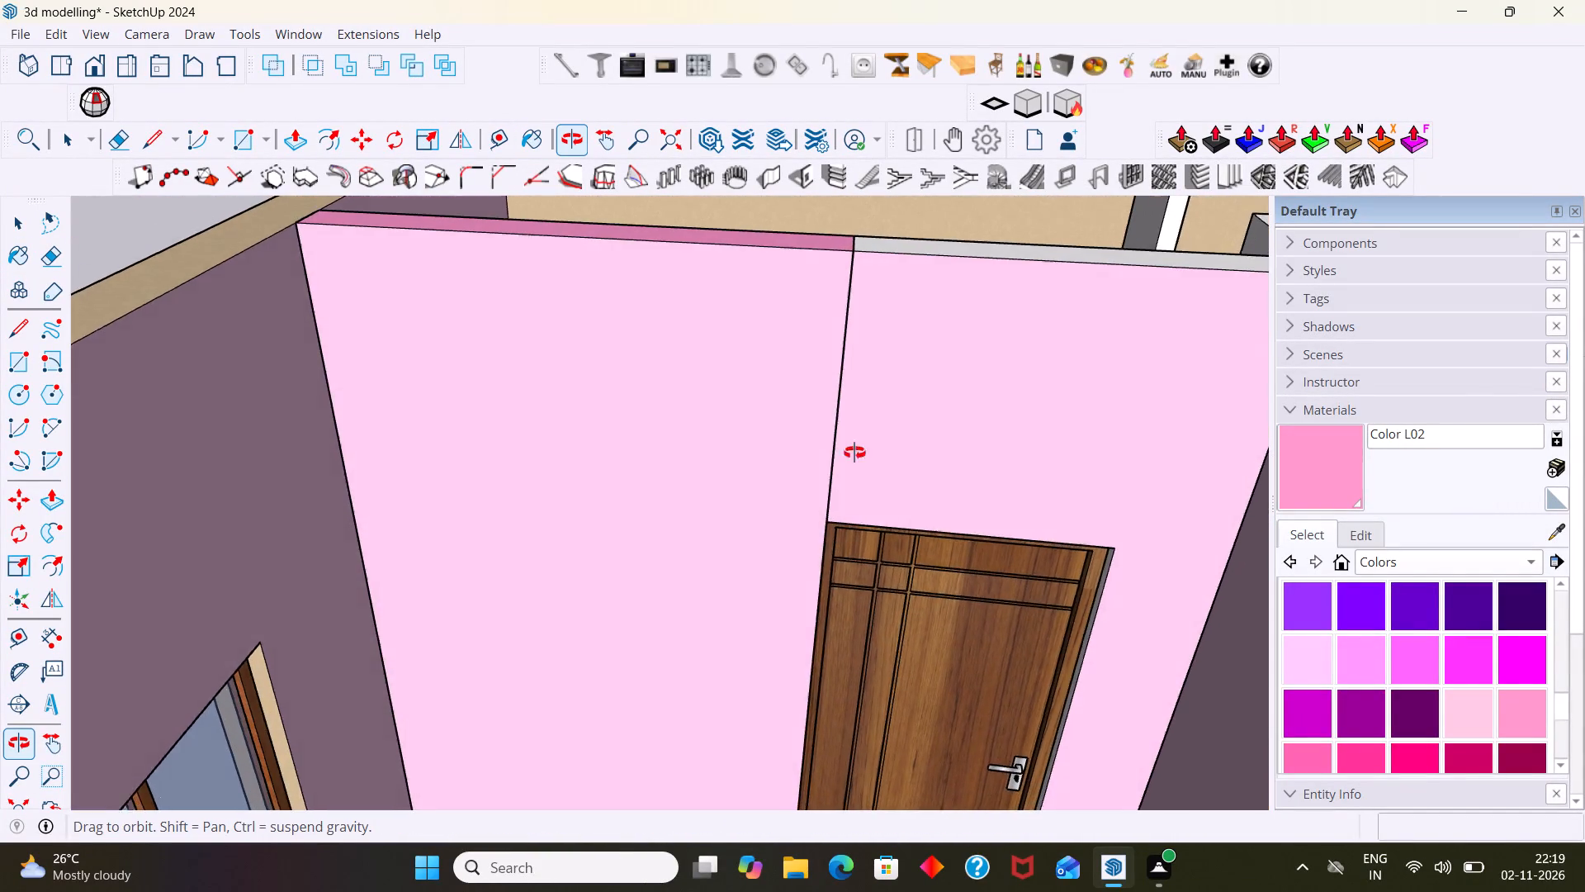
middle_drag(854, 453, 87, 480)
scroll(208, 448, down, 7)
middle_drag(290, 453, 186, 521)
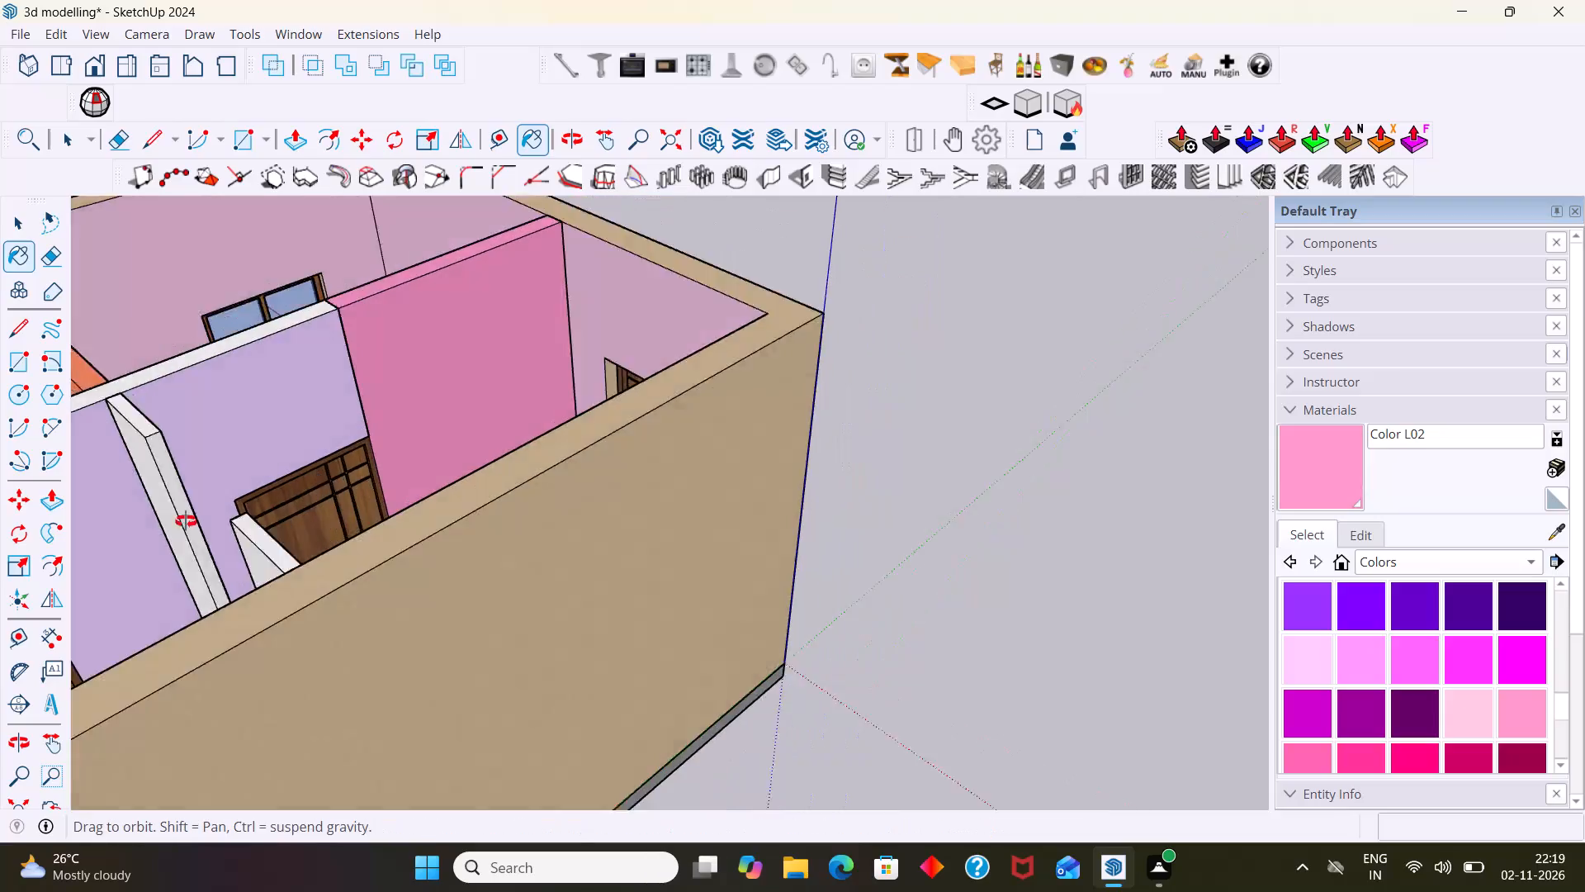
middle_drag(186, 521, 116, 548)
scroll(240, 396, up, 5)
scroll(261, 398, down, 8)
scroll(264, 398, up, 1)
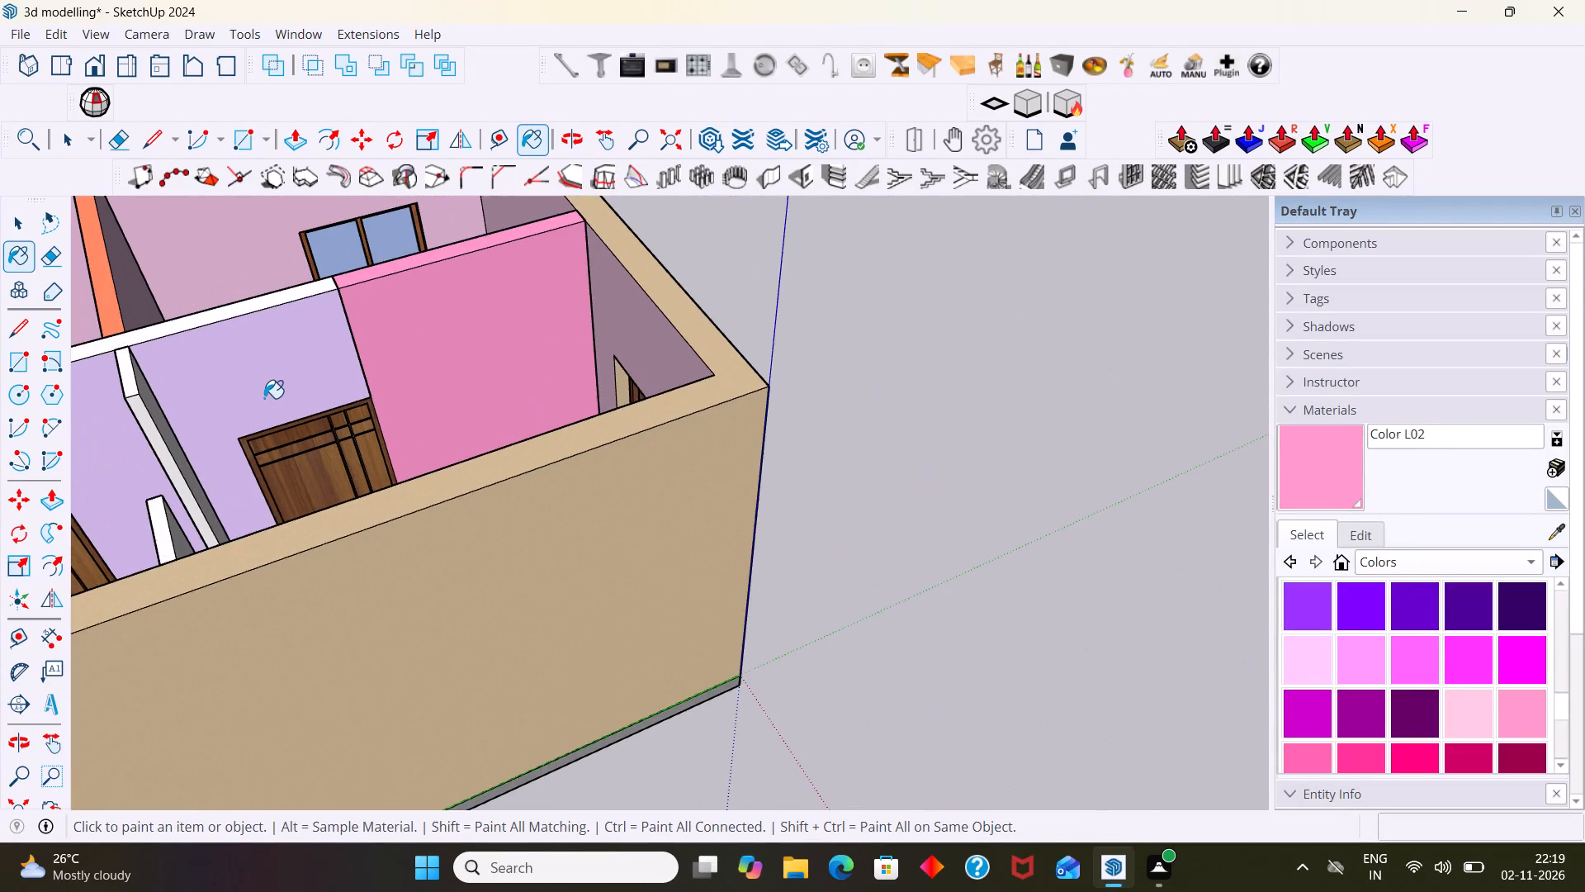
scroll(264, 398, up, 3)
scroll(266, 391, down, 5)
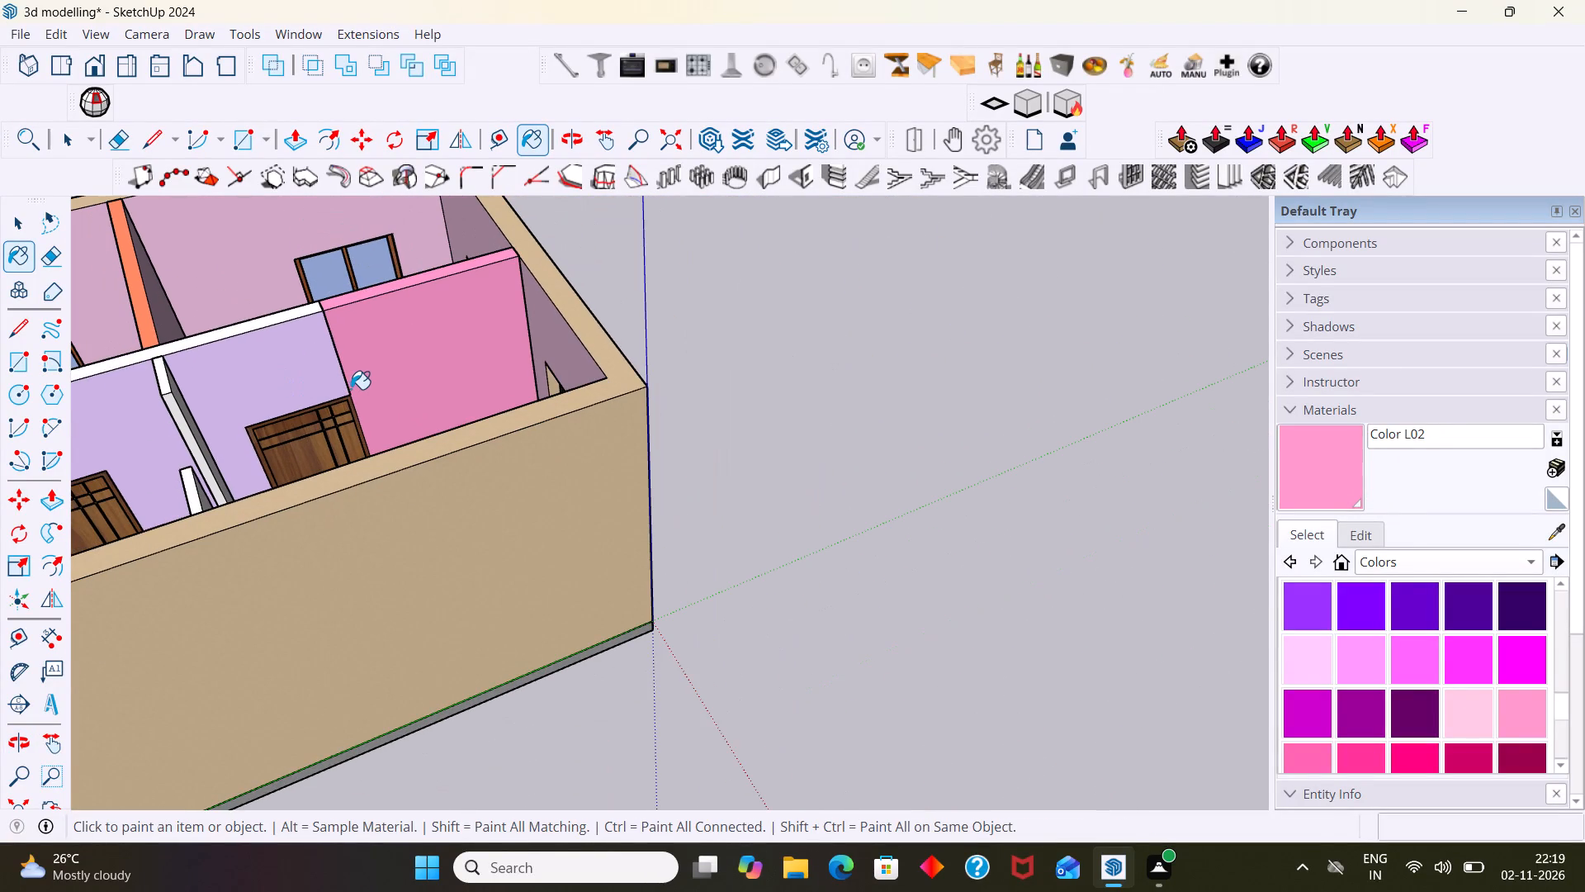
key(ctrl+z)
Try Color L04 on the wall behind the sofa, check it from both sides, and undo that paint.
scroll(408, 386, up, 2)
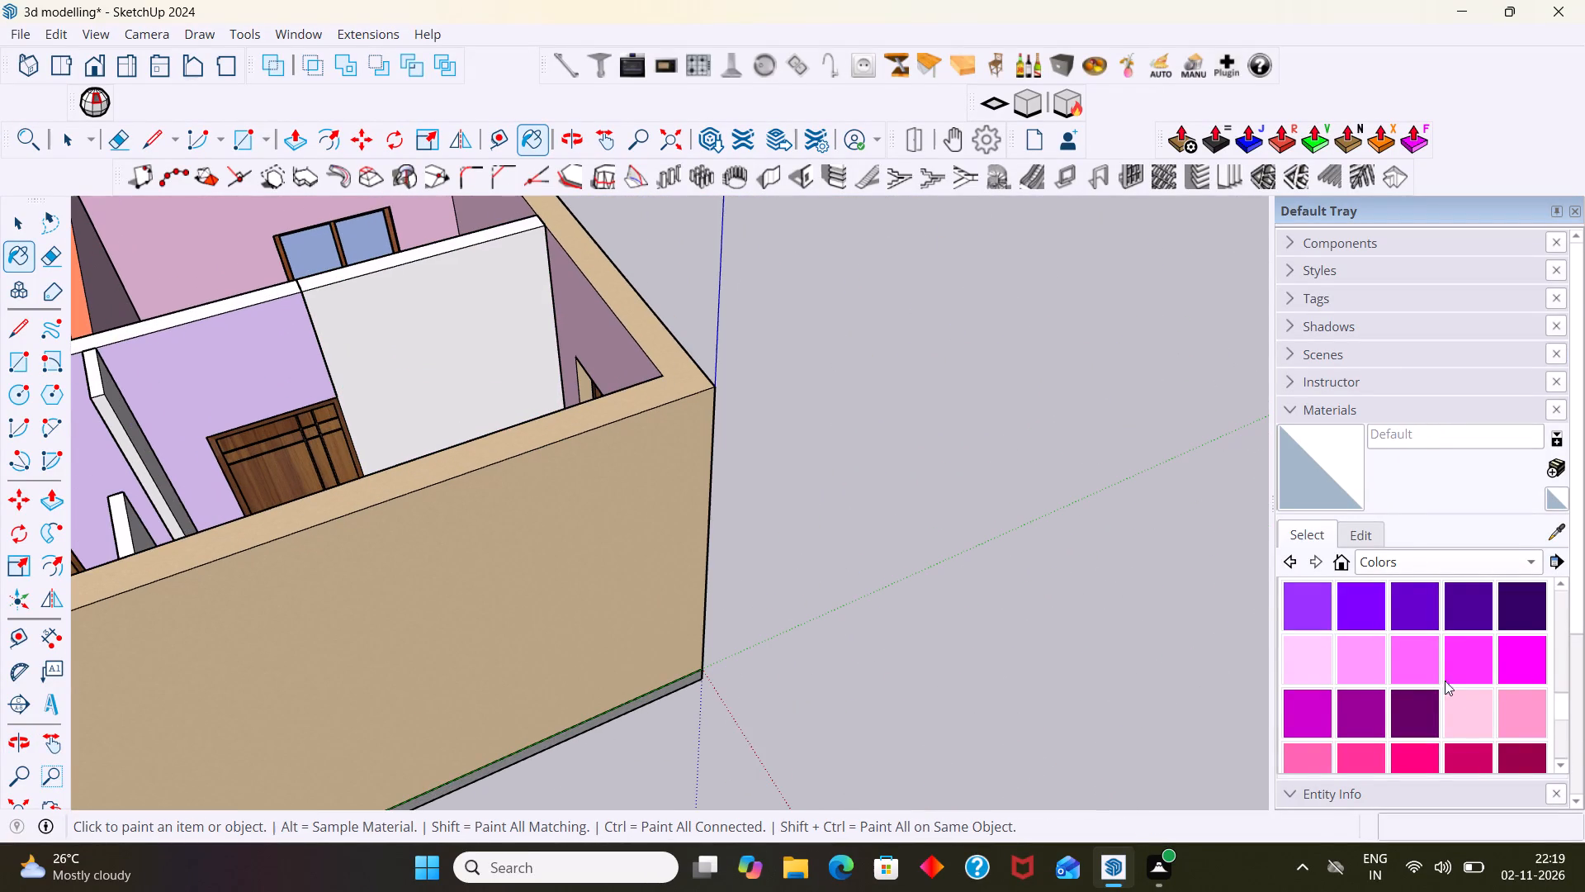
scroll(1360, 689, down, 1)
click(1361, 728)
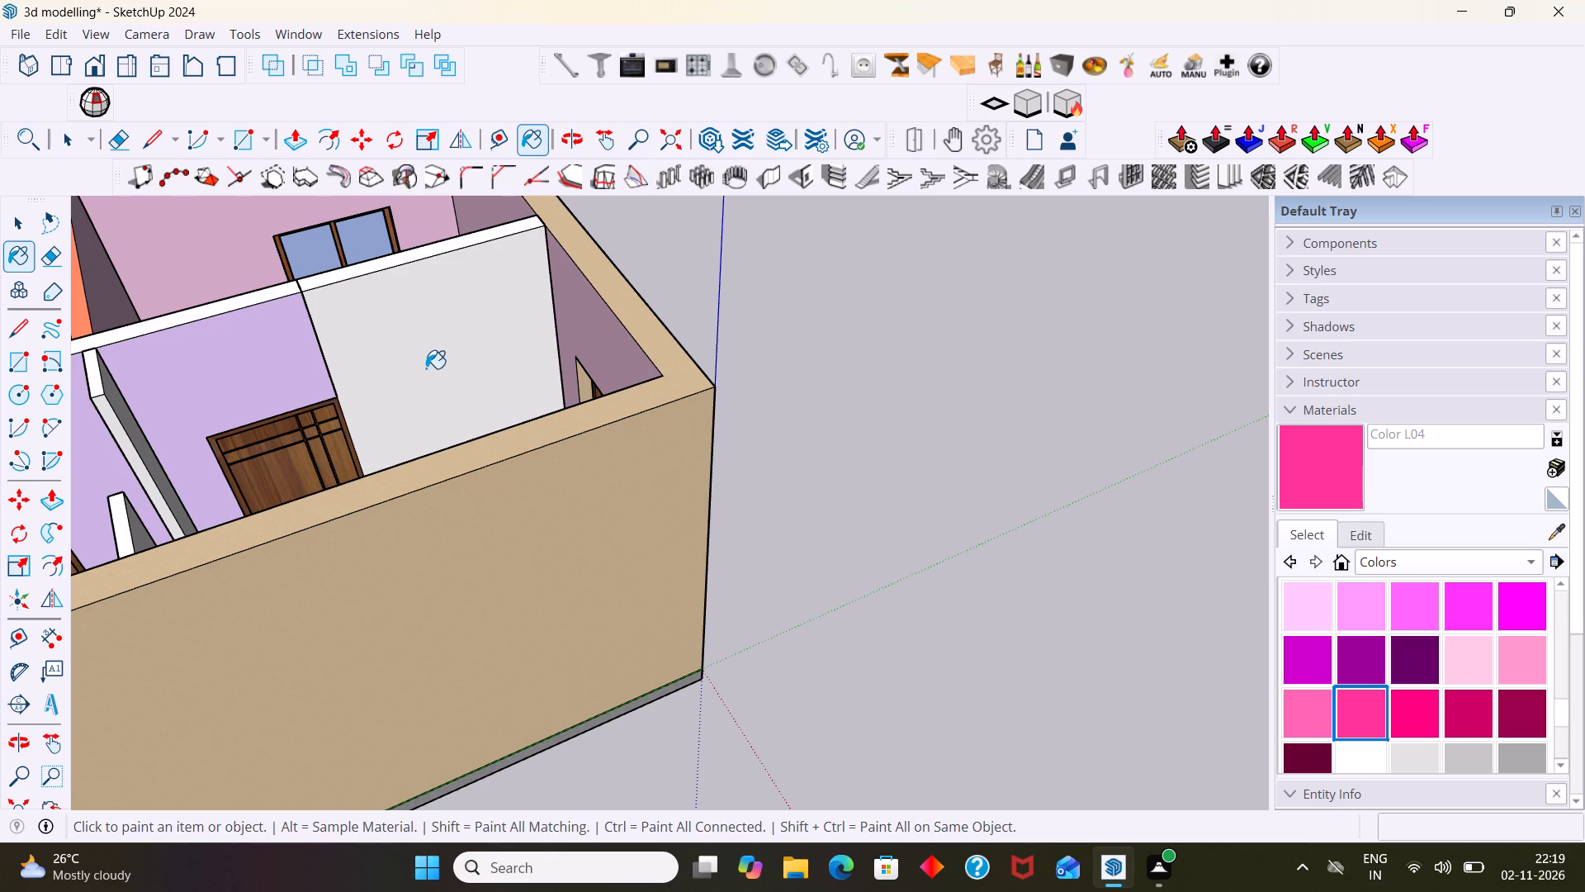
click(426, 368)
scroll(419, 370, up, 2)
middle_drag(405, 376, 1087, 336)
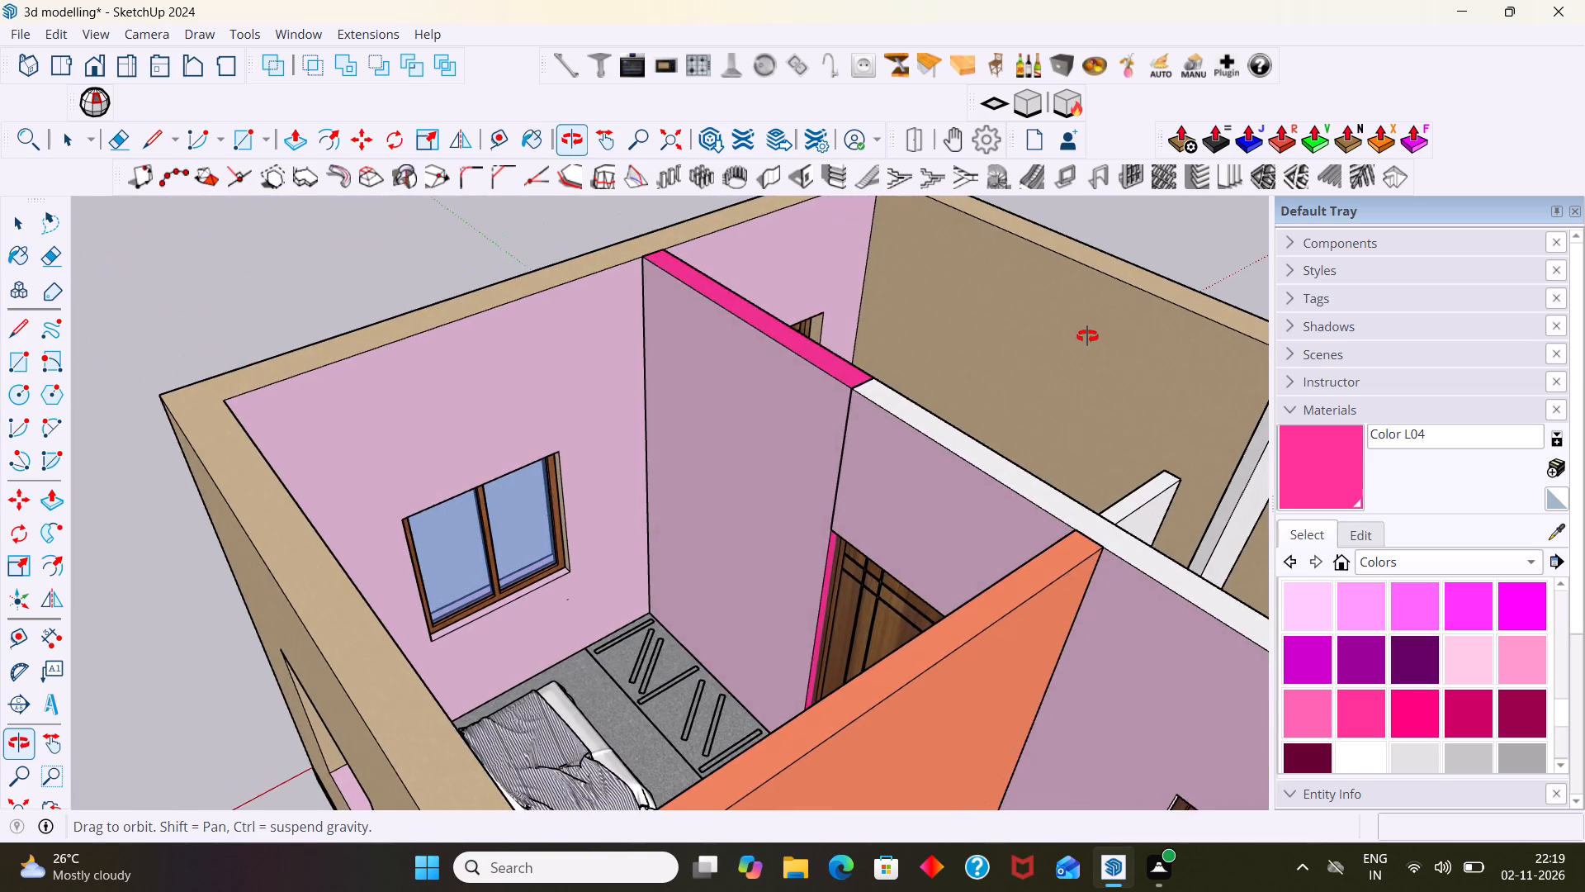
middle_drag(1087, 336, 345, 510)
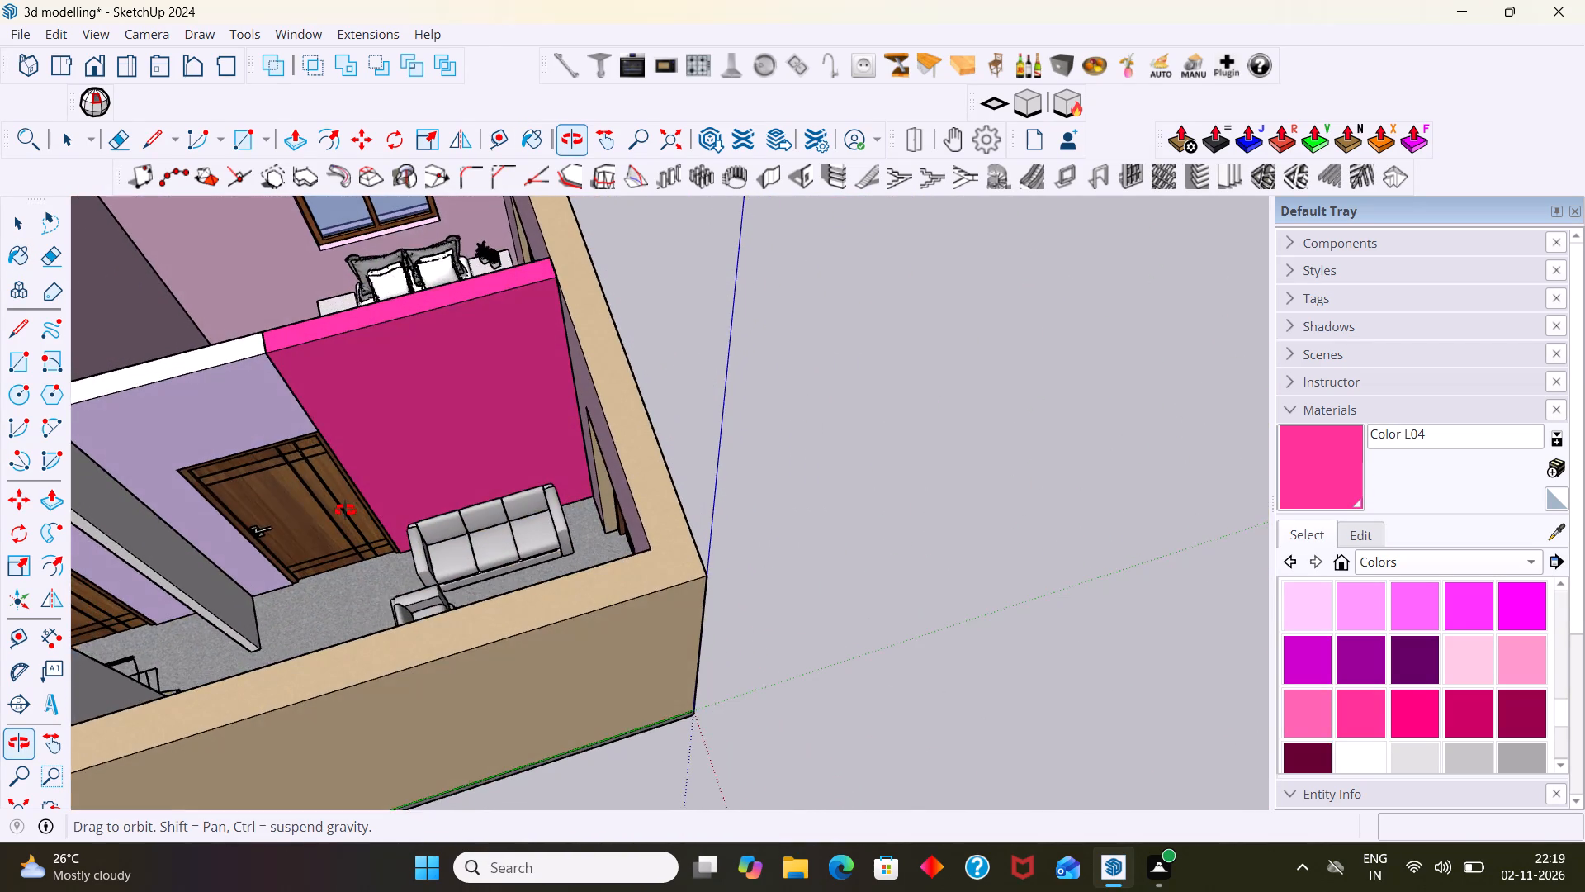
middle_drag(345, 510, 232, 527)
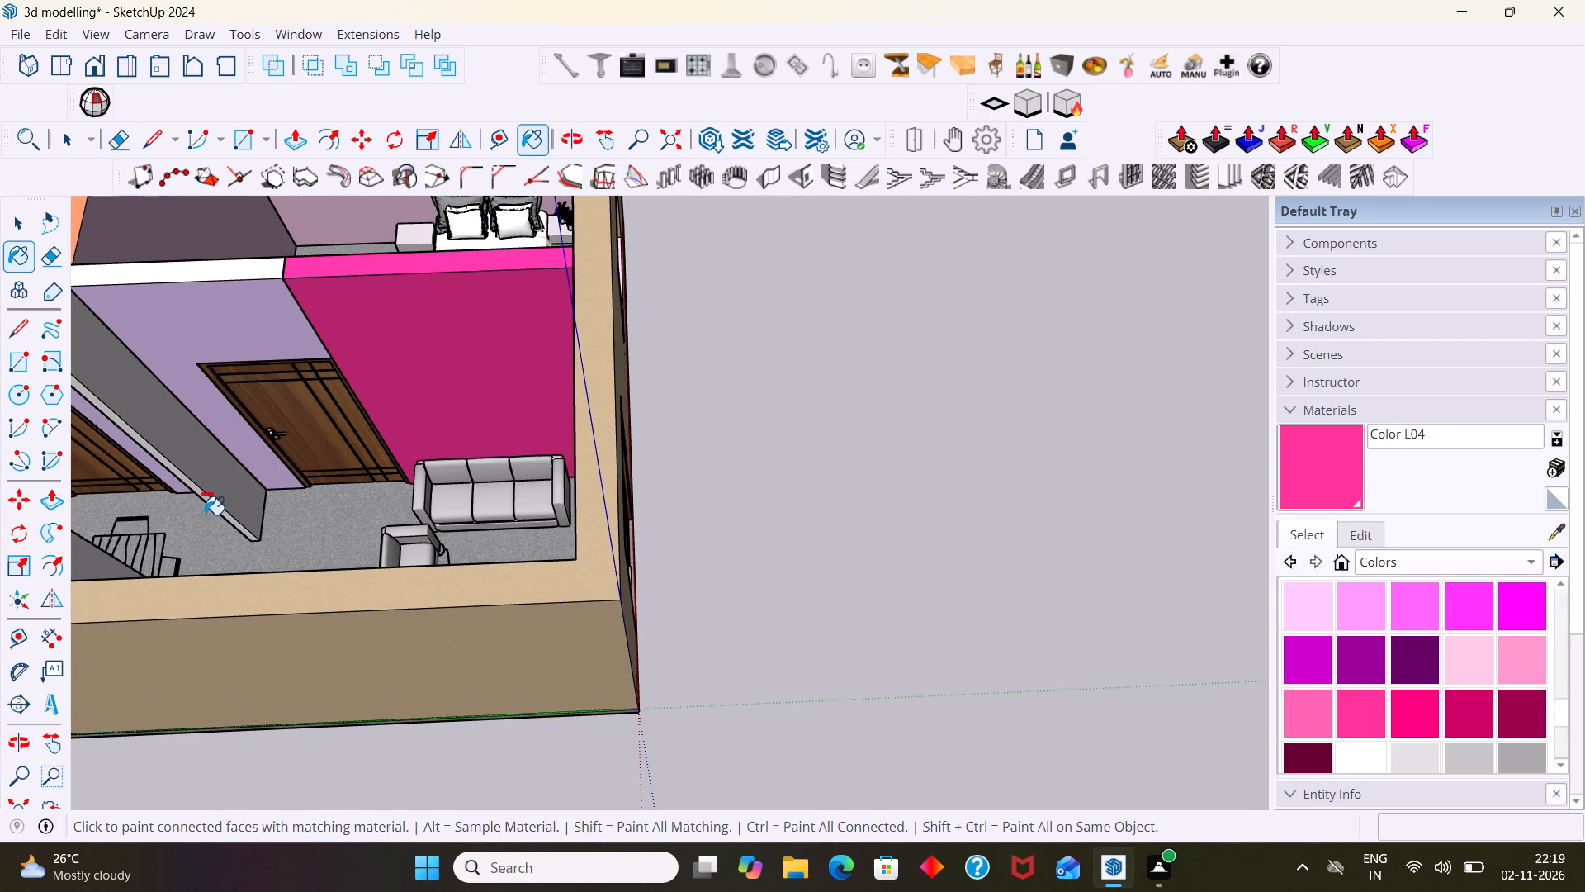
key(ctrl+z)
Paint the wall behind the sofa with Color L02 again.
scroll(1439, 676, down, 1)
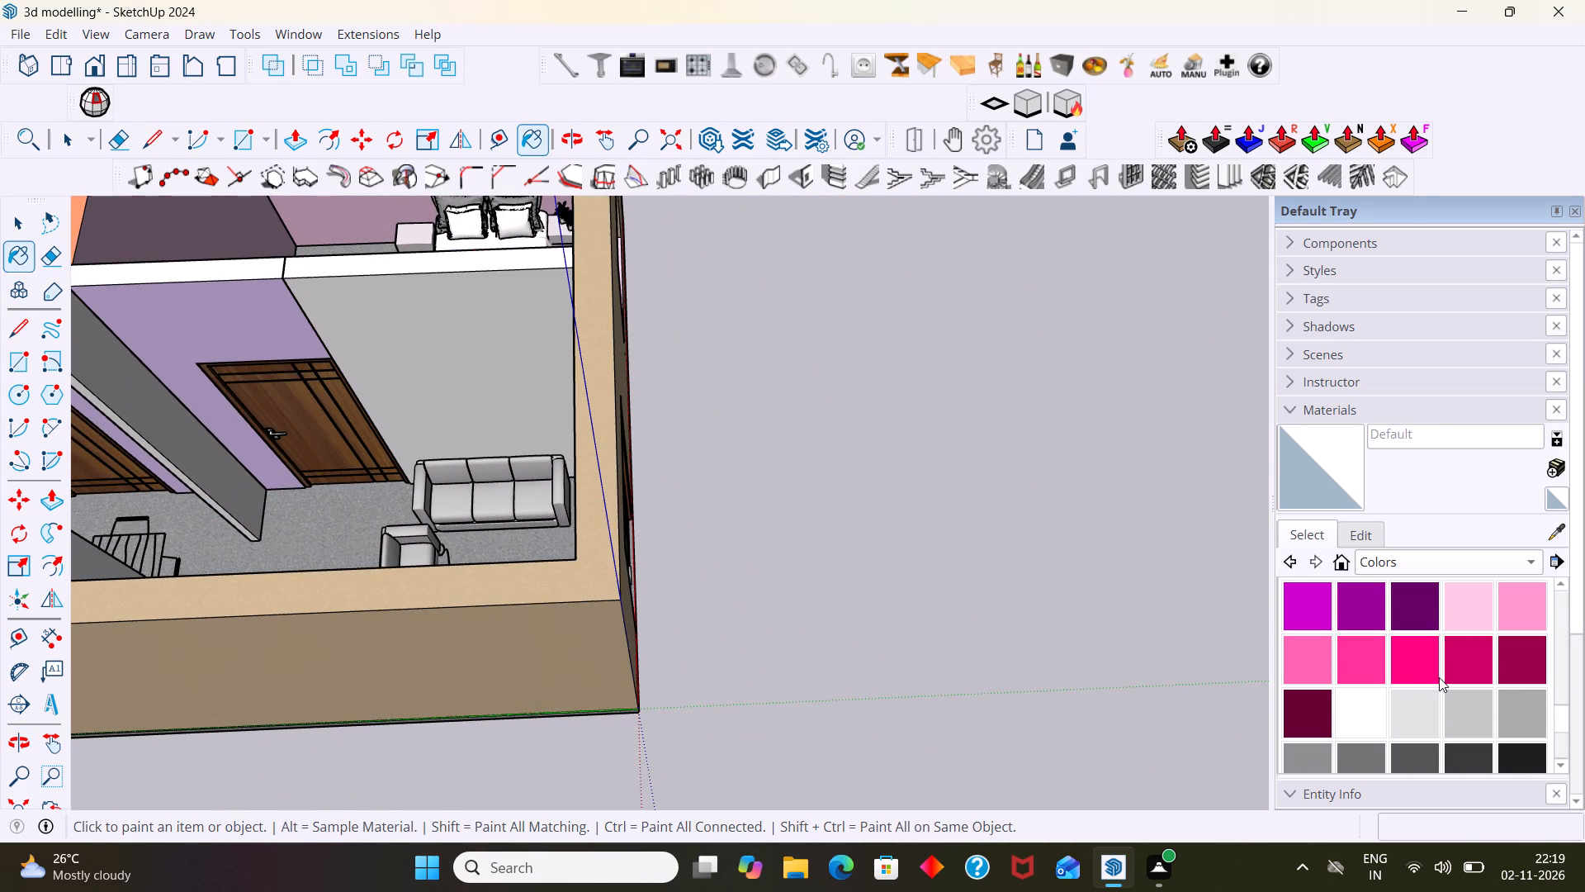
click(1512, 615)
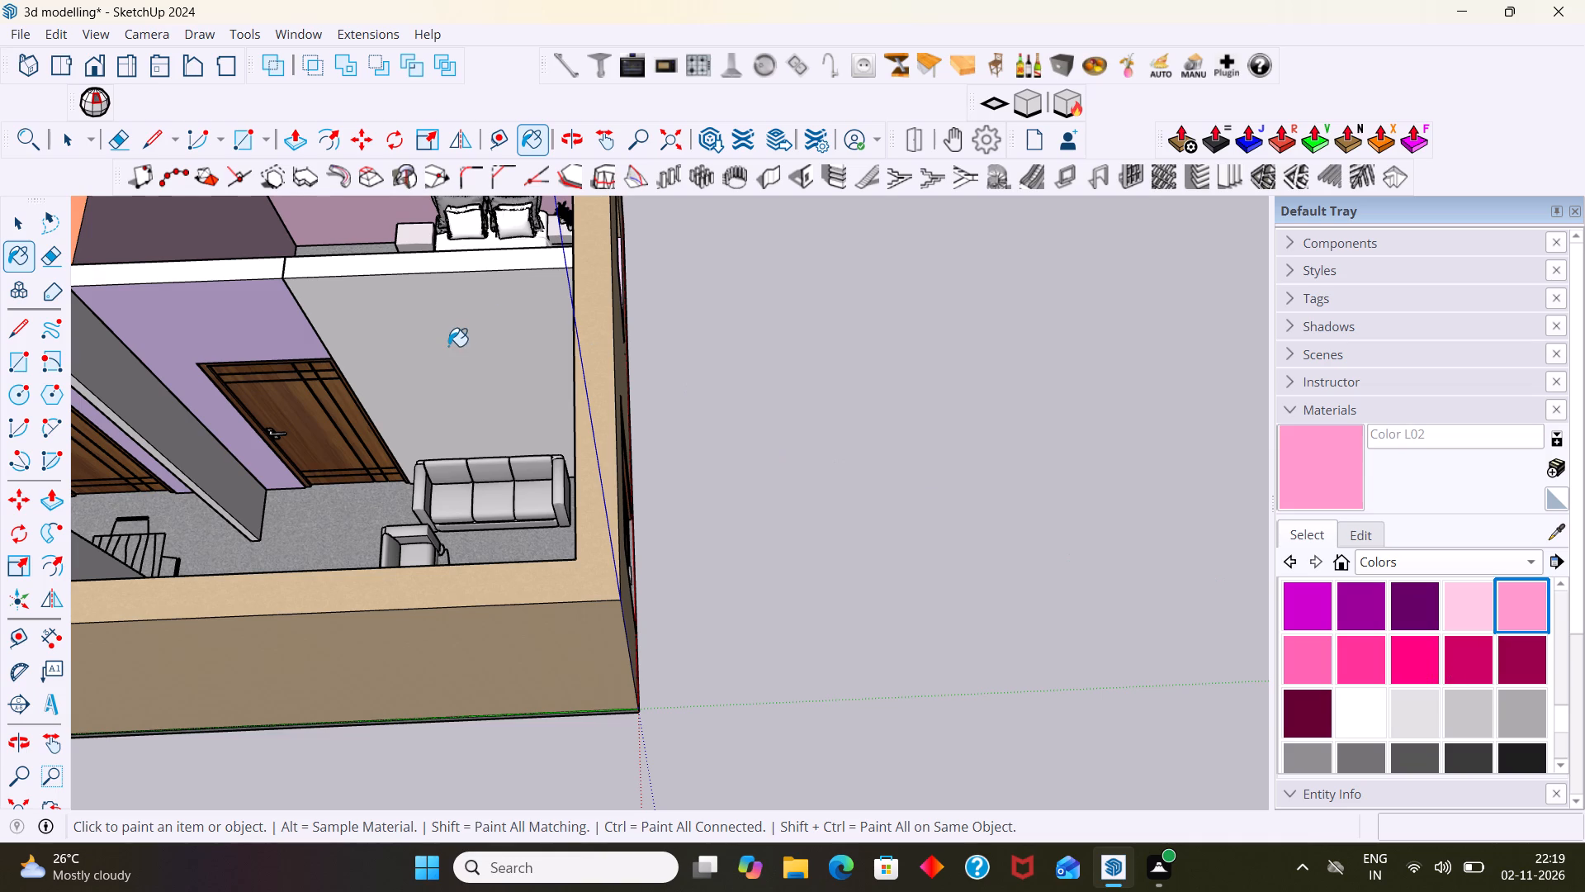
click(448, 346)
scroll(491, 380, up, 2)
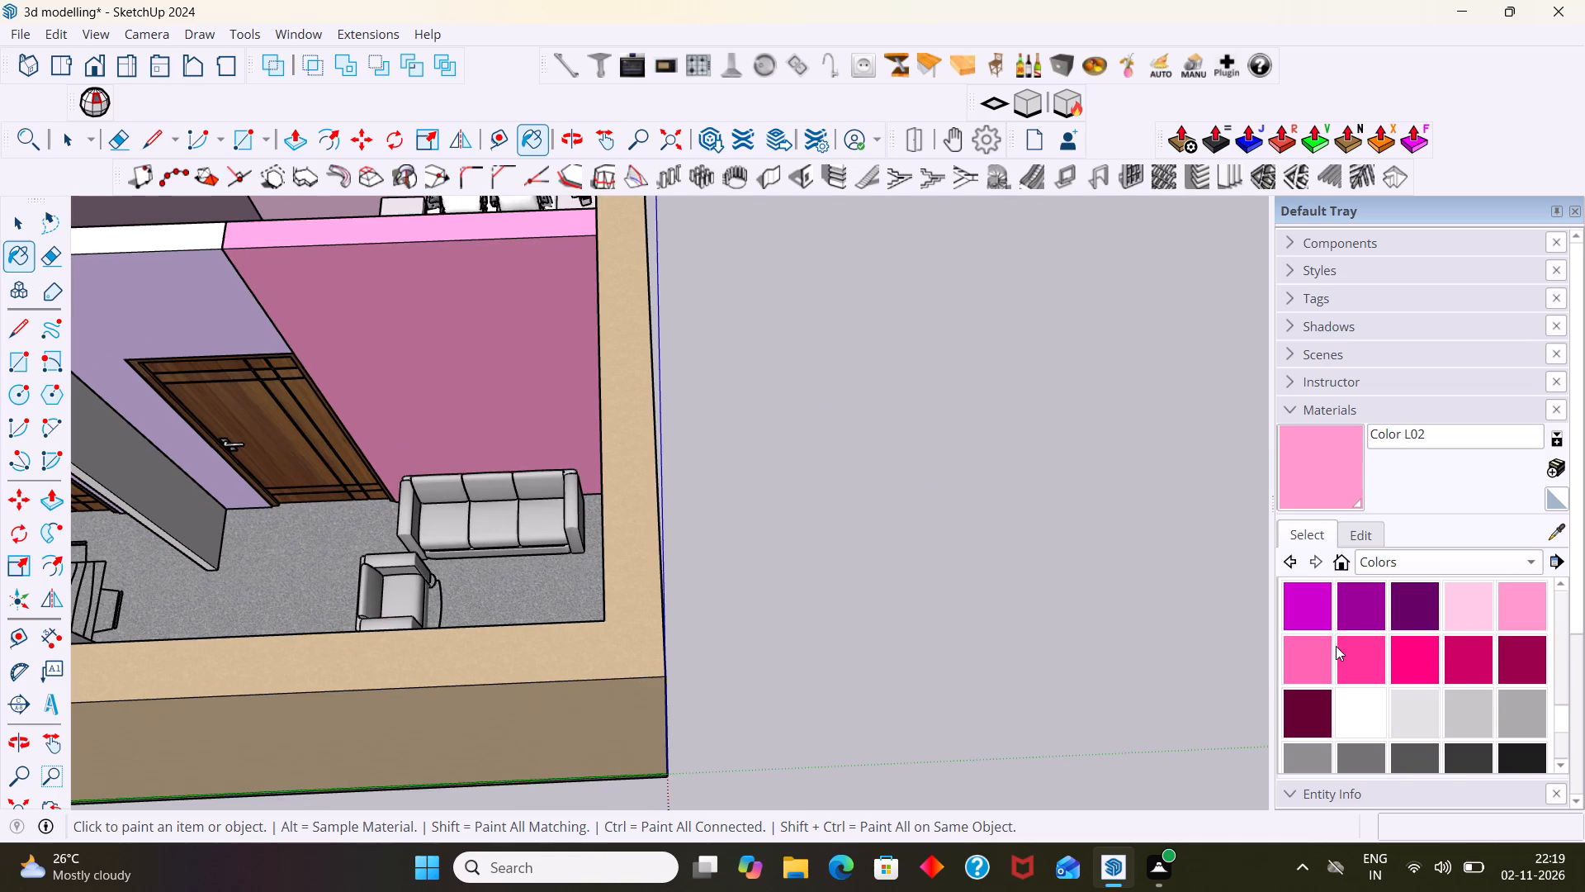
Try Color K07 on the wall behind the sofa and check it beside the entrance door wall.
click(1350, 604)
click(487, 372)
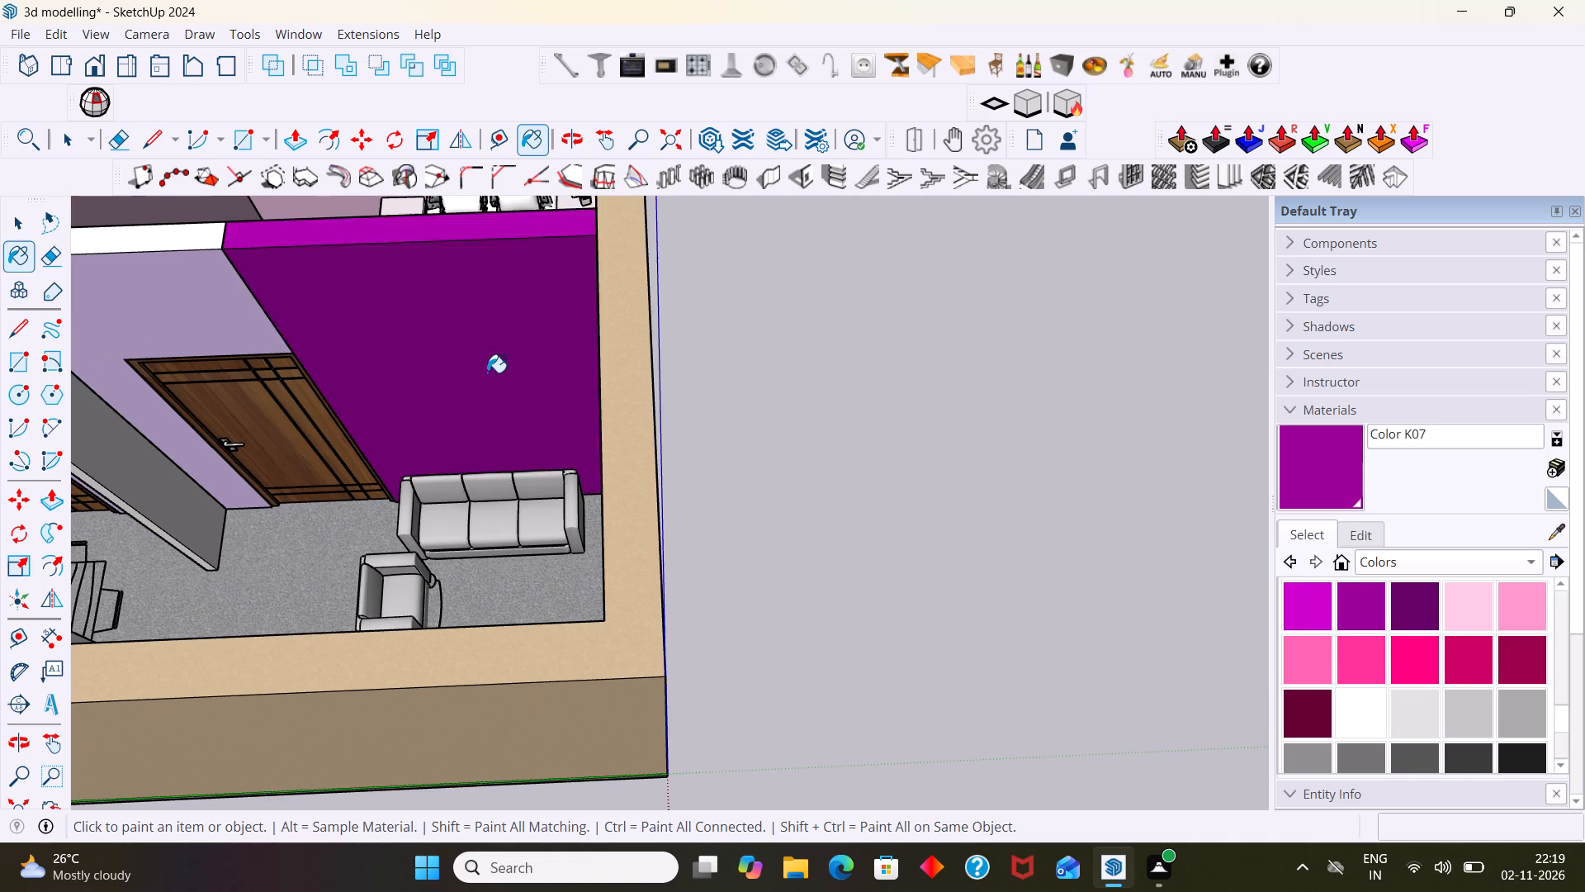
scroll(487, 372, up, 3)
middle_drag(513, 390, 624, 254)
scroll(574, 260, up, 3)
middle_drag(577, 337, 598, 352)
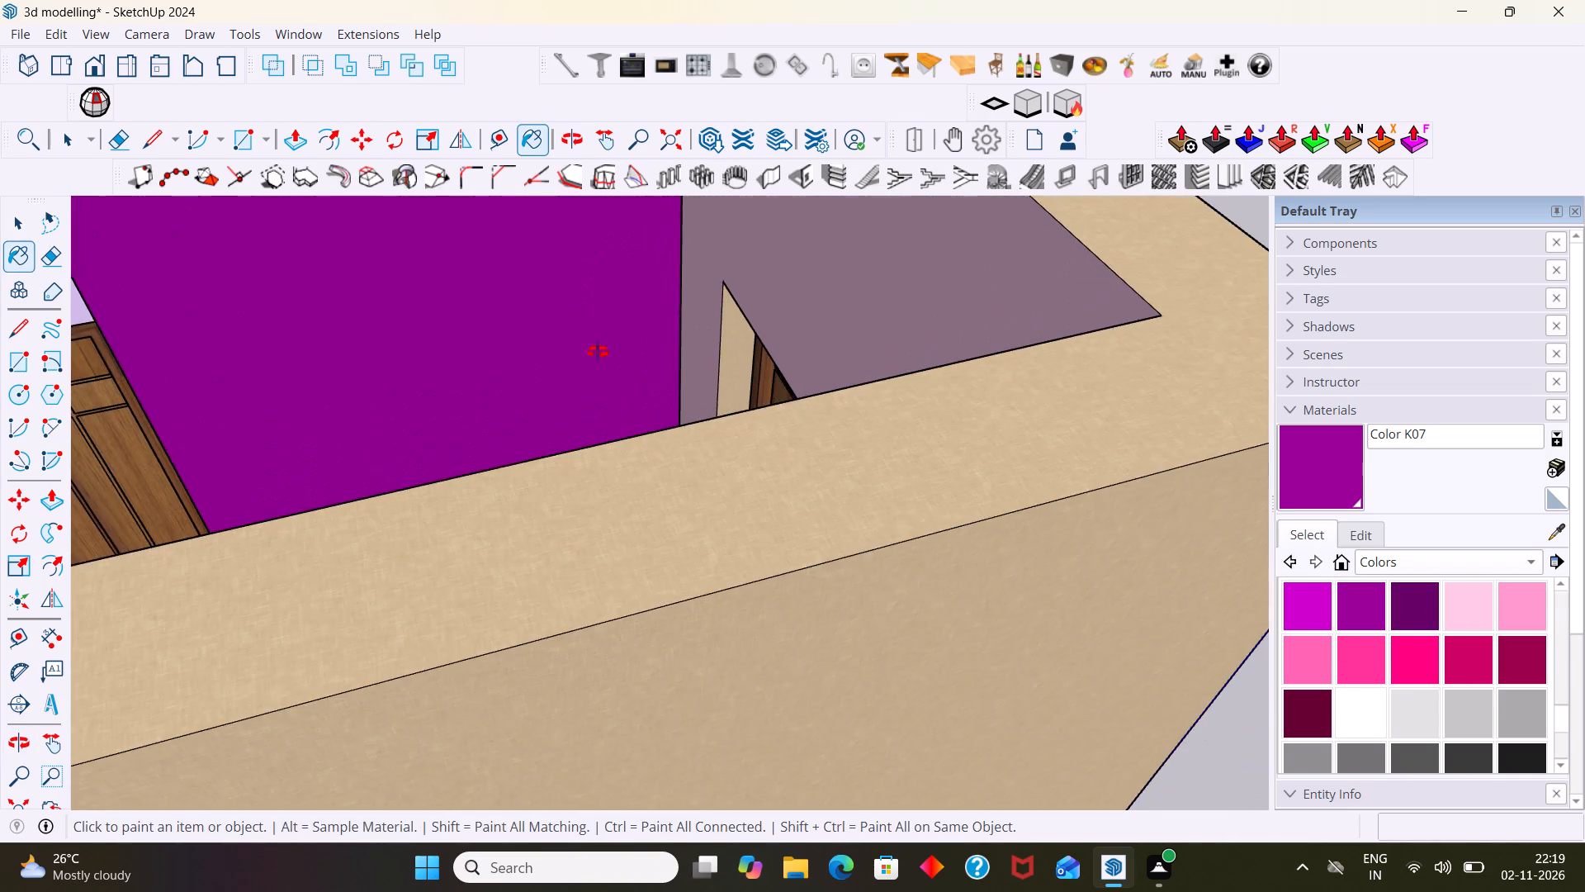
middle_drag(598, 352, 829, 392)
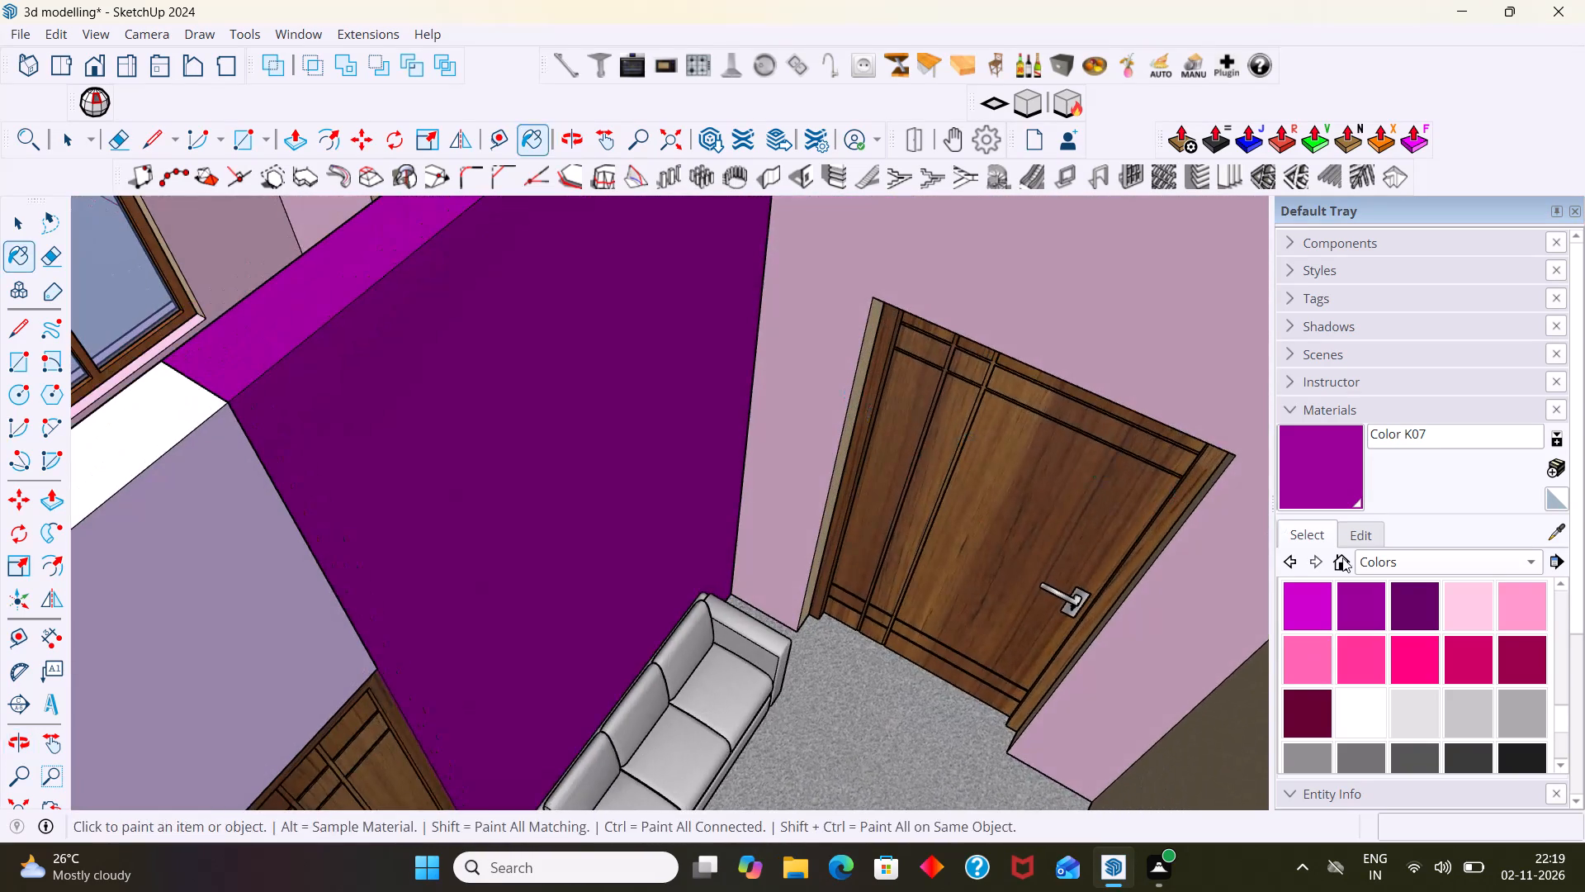
Paint the wall behind the sofa with Color L03 and check it against the neighbouring rooms.
click(1318, 655)
click(543, 472)
scroll(543, 467, down, 1)
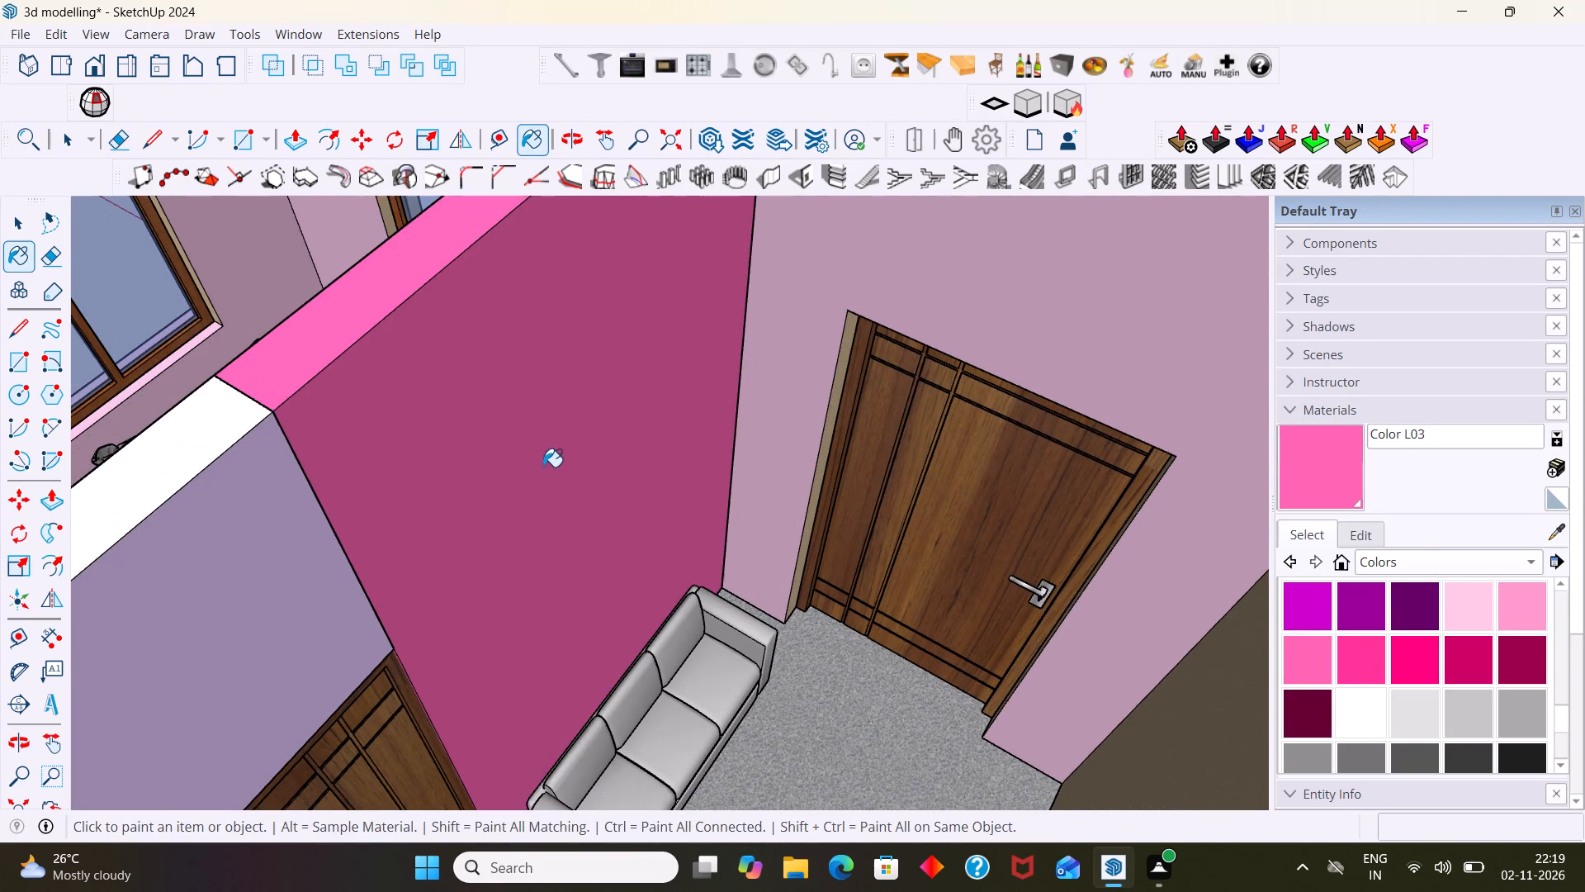
scroll(543, 467, down, 10)
middle_drag(684, 507, 422, 511)
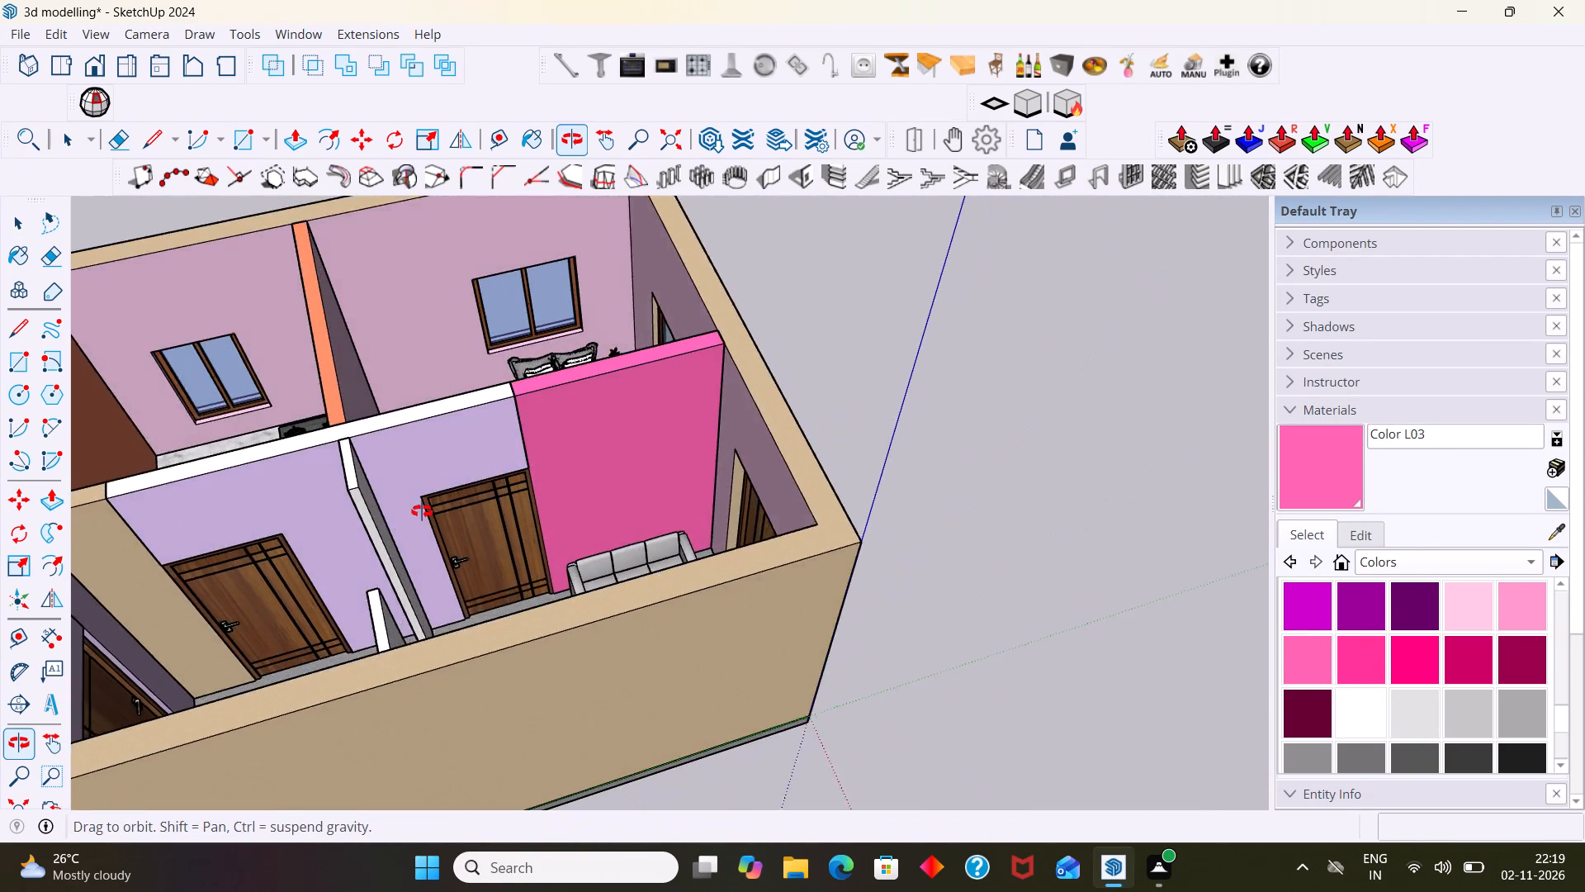
middle_drag(422, 511, 379, 516)
scroll(620, 486, up, 3)
scroll(618, 482, down, 7)
middle_drag(613, 484, 601, 486)
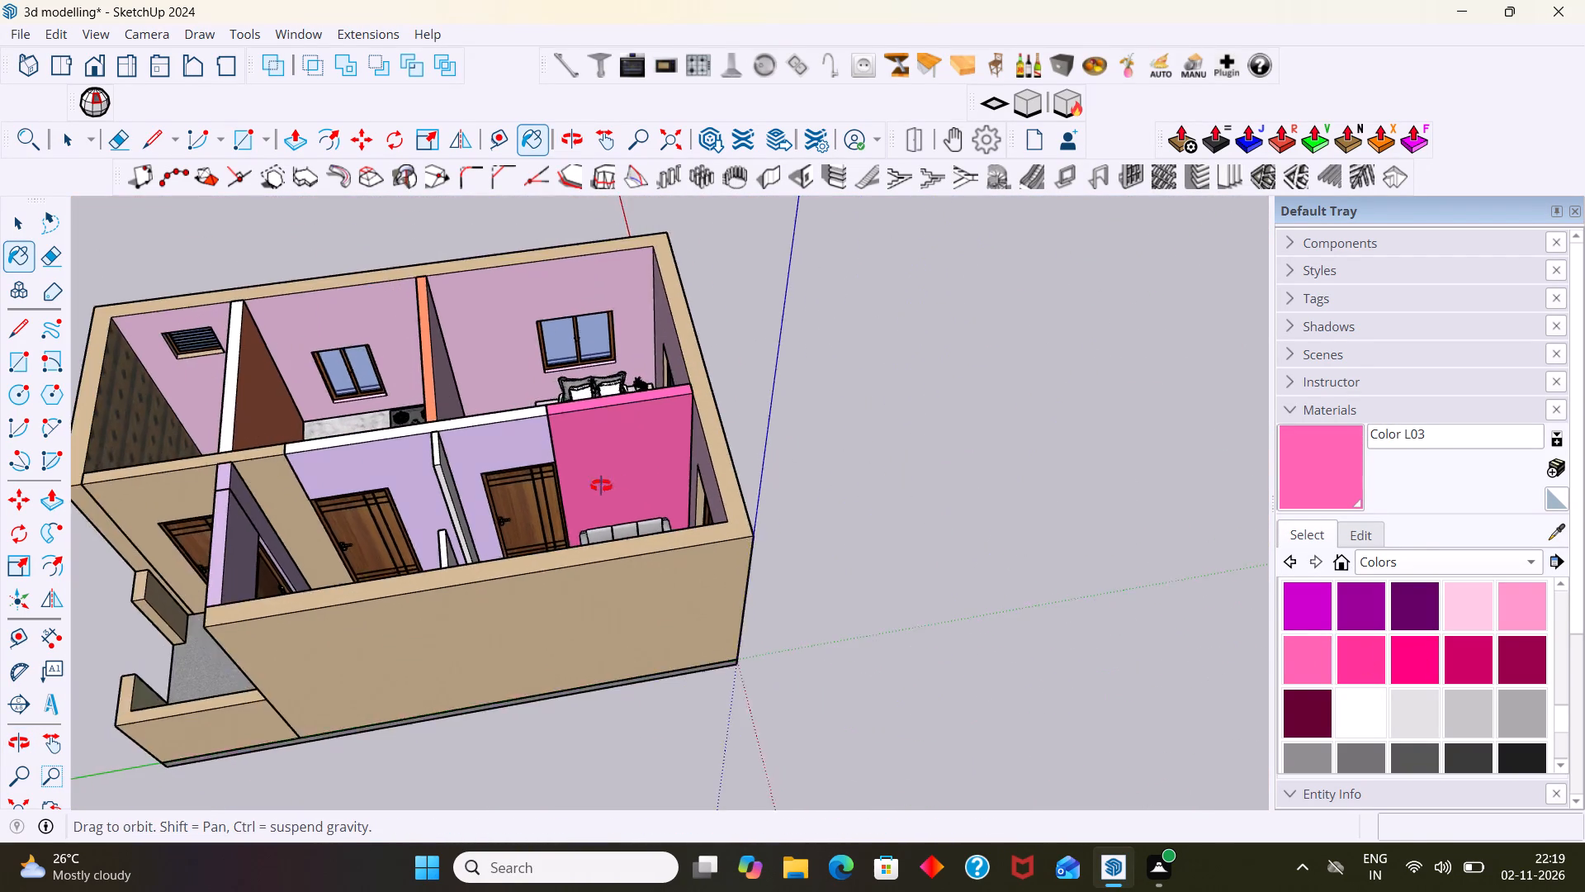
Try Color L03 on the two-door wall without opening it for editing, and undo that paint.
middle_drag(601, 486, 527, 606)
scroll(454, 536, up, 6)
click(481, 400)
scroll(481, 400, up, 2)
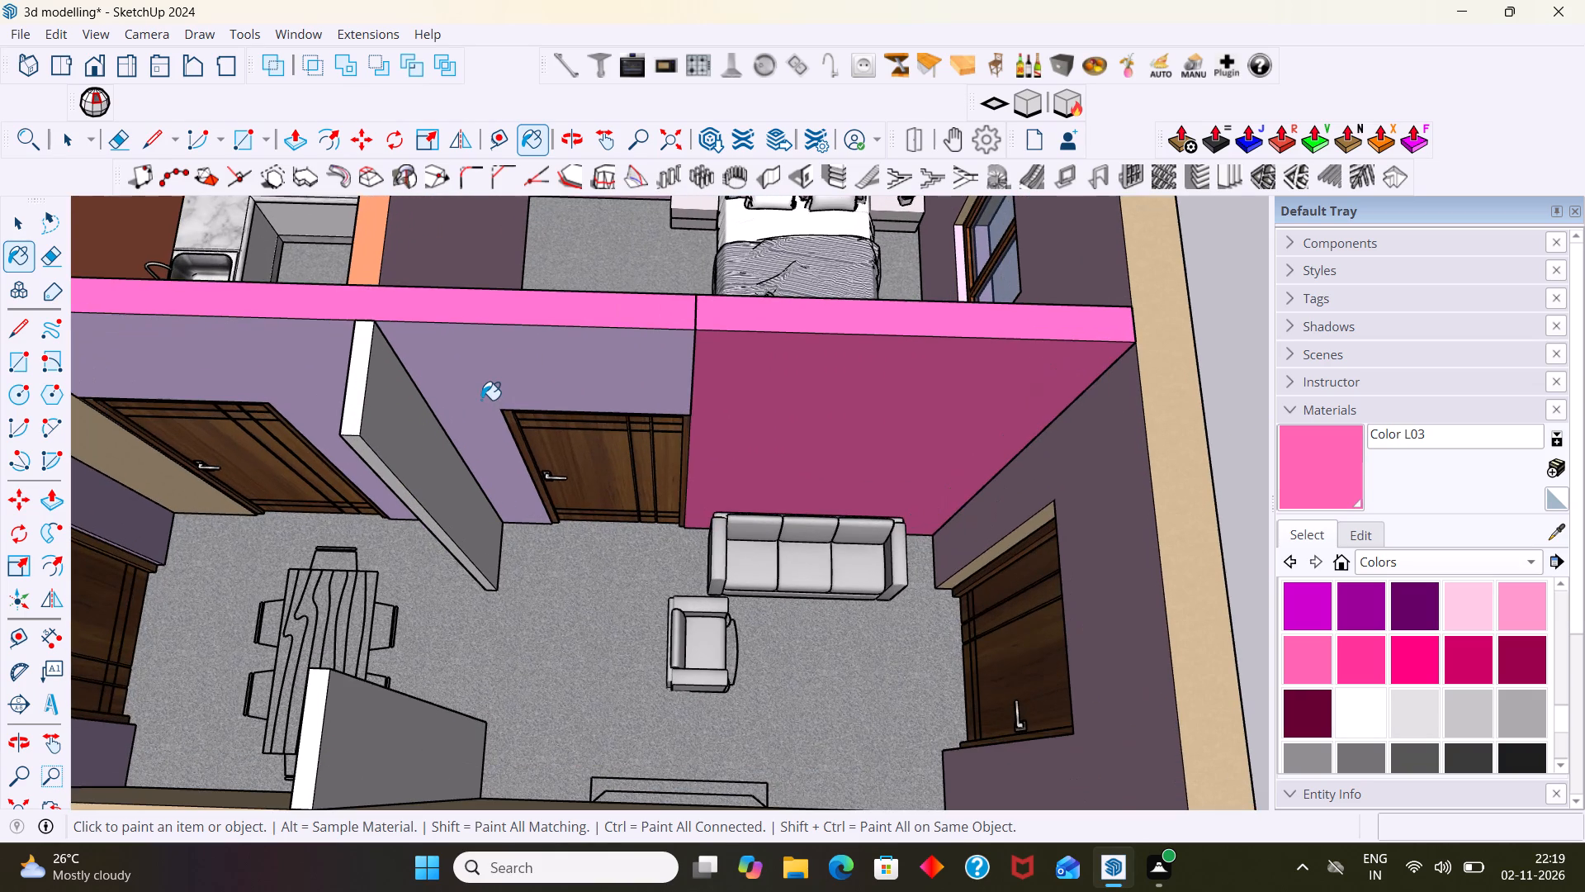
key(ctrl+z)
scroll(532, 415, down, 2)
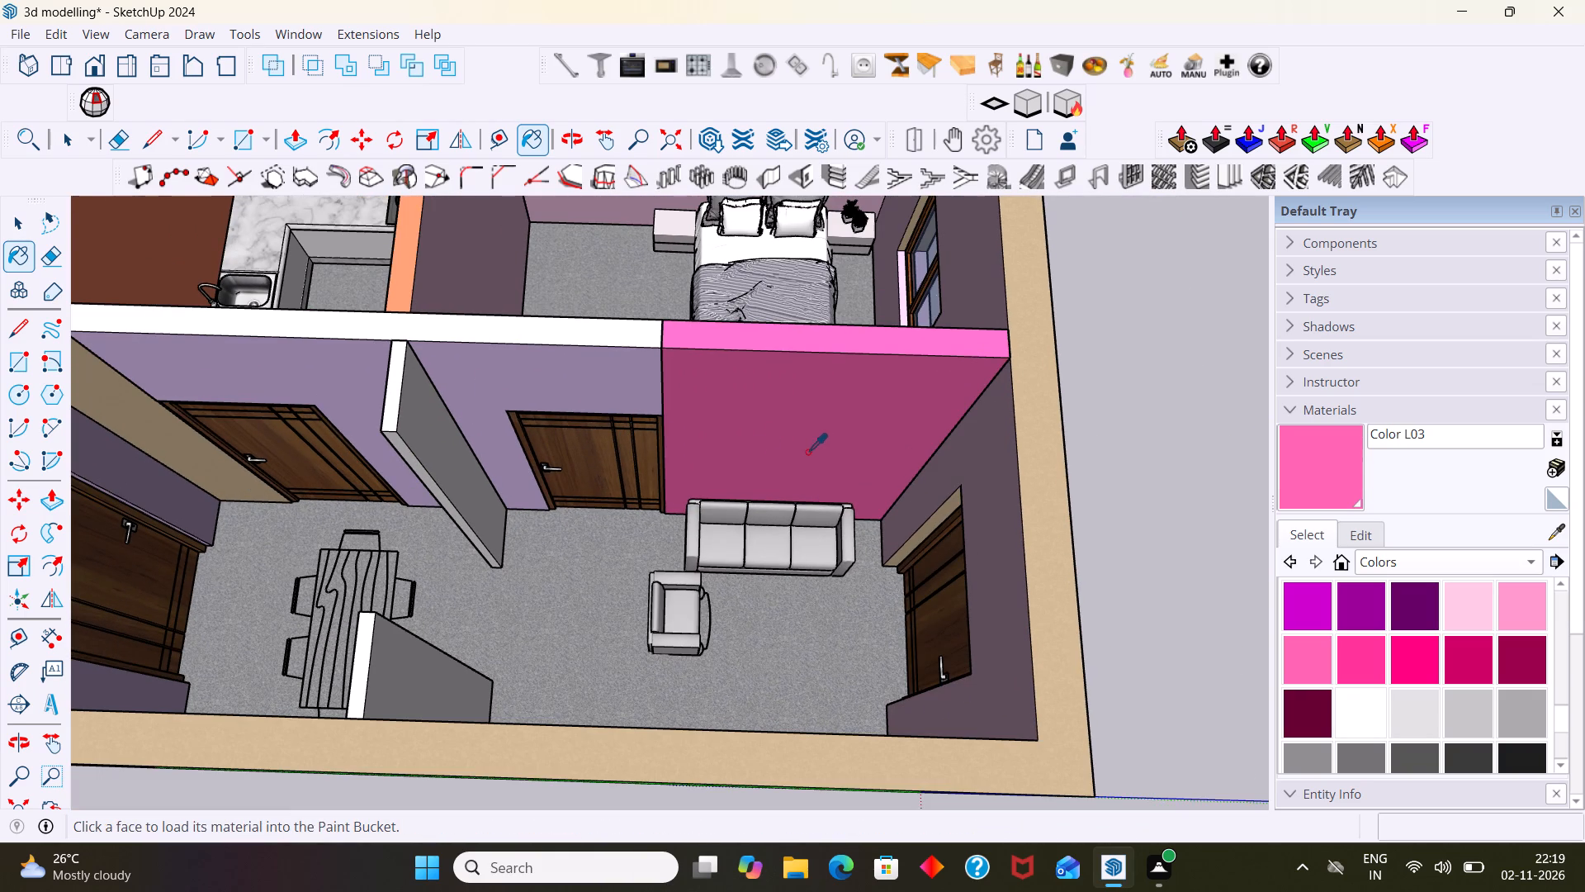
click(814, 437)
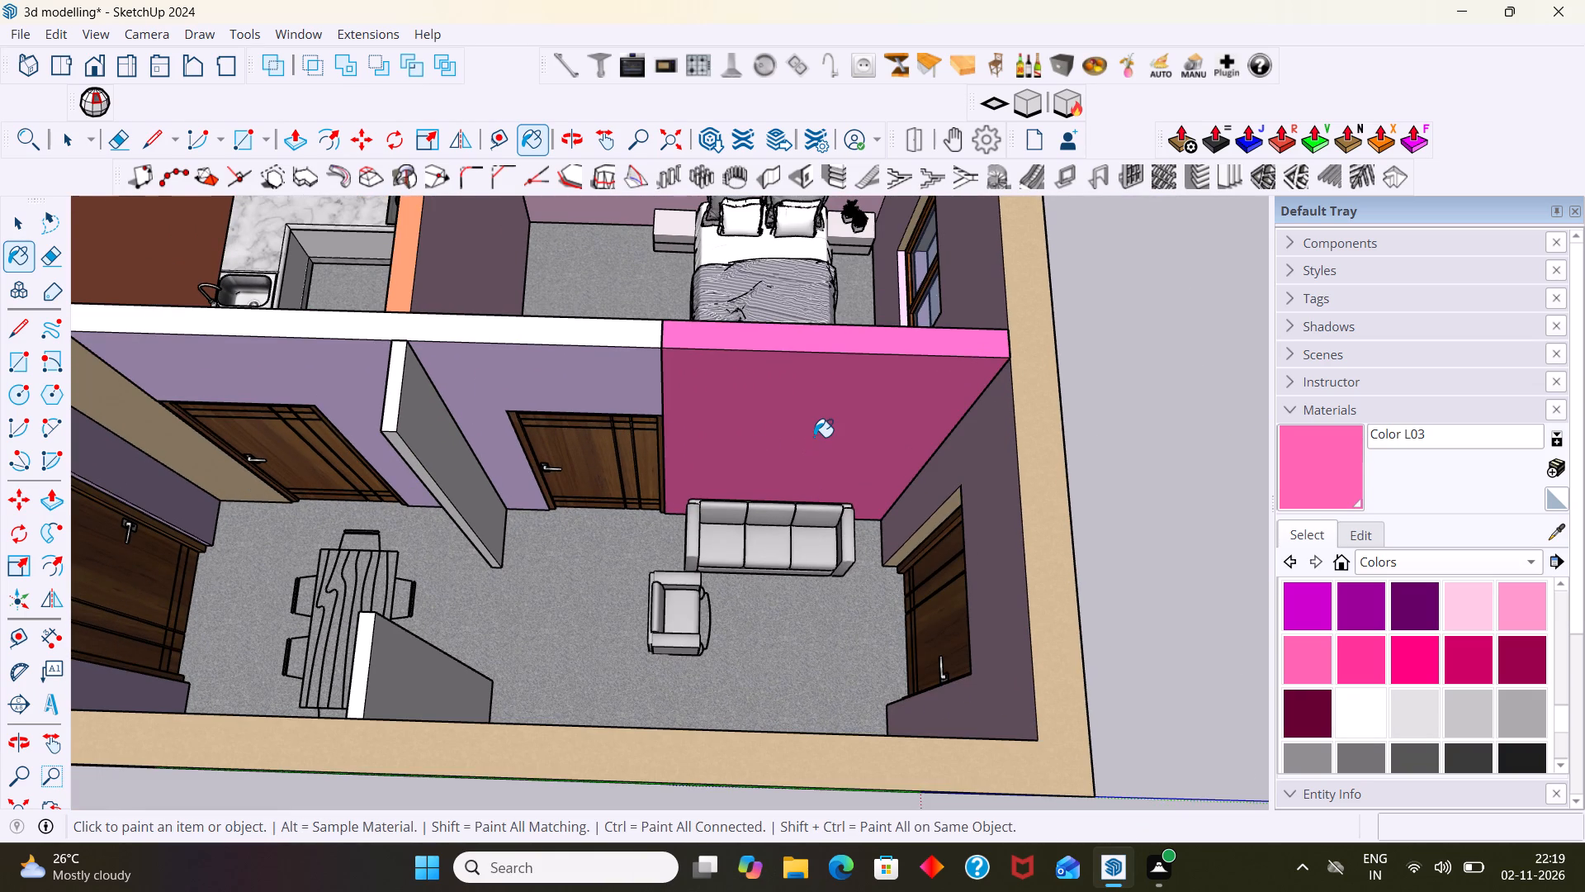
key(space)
Examine the two-door wall and the short dividing walls together with the Color L03 wall behind the sofa.
scroll(814, 437, down, 2)
middle_drag(802, 475, 838, 314)
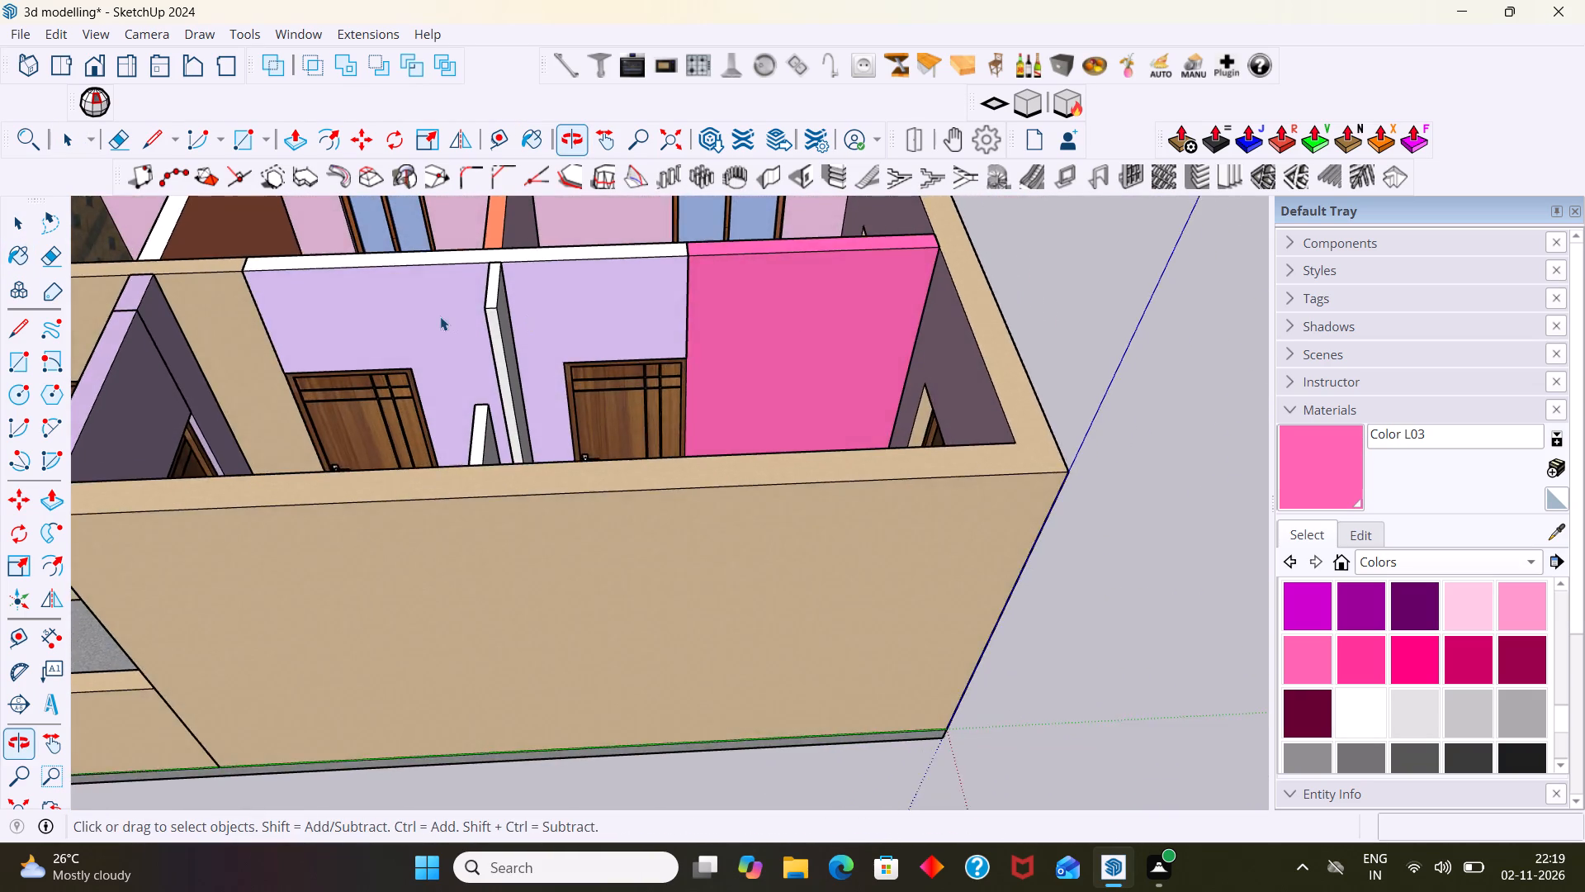
scroll(439, 316, up, 5)
middle_drag(485, 372, 920, 356)
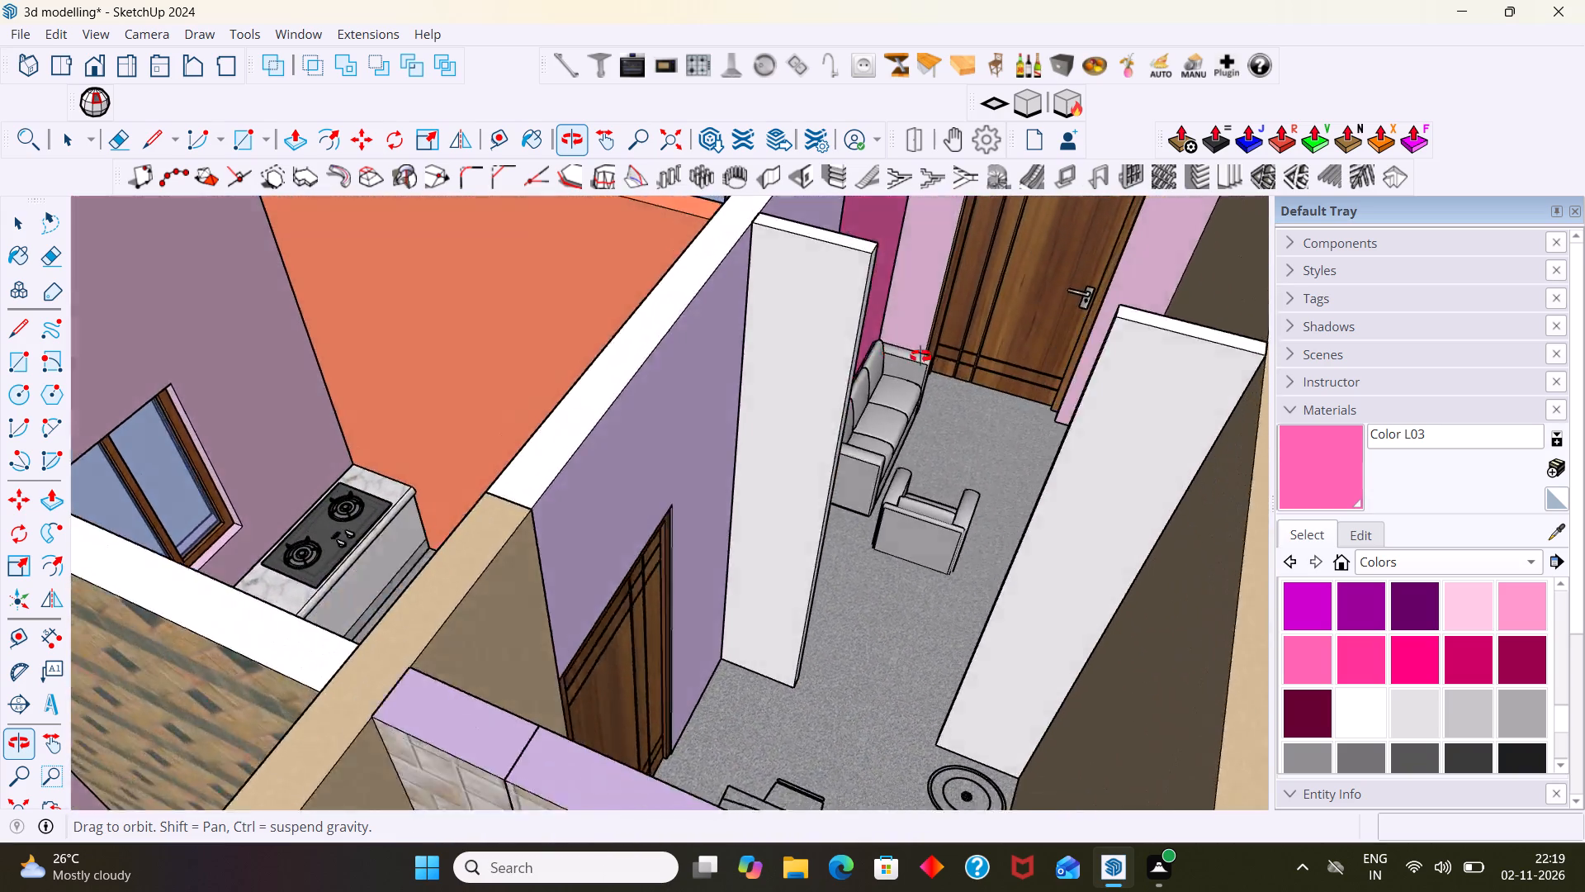
middle_drag(920, 356, 485, 383)
scroll(391, 396, up, 7)
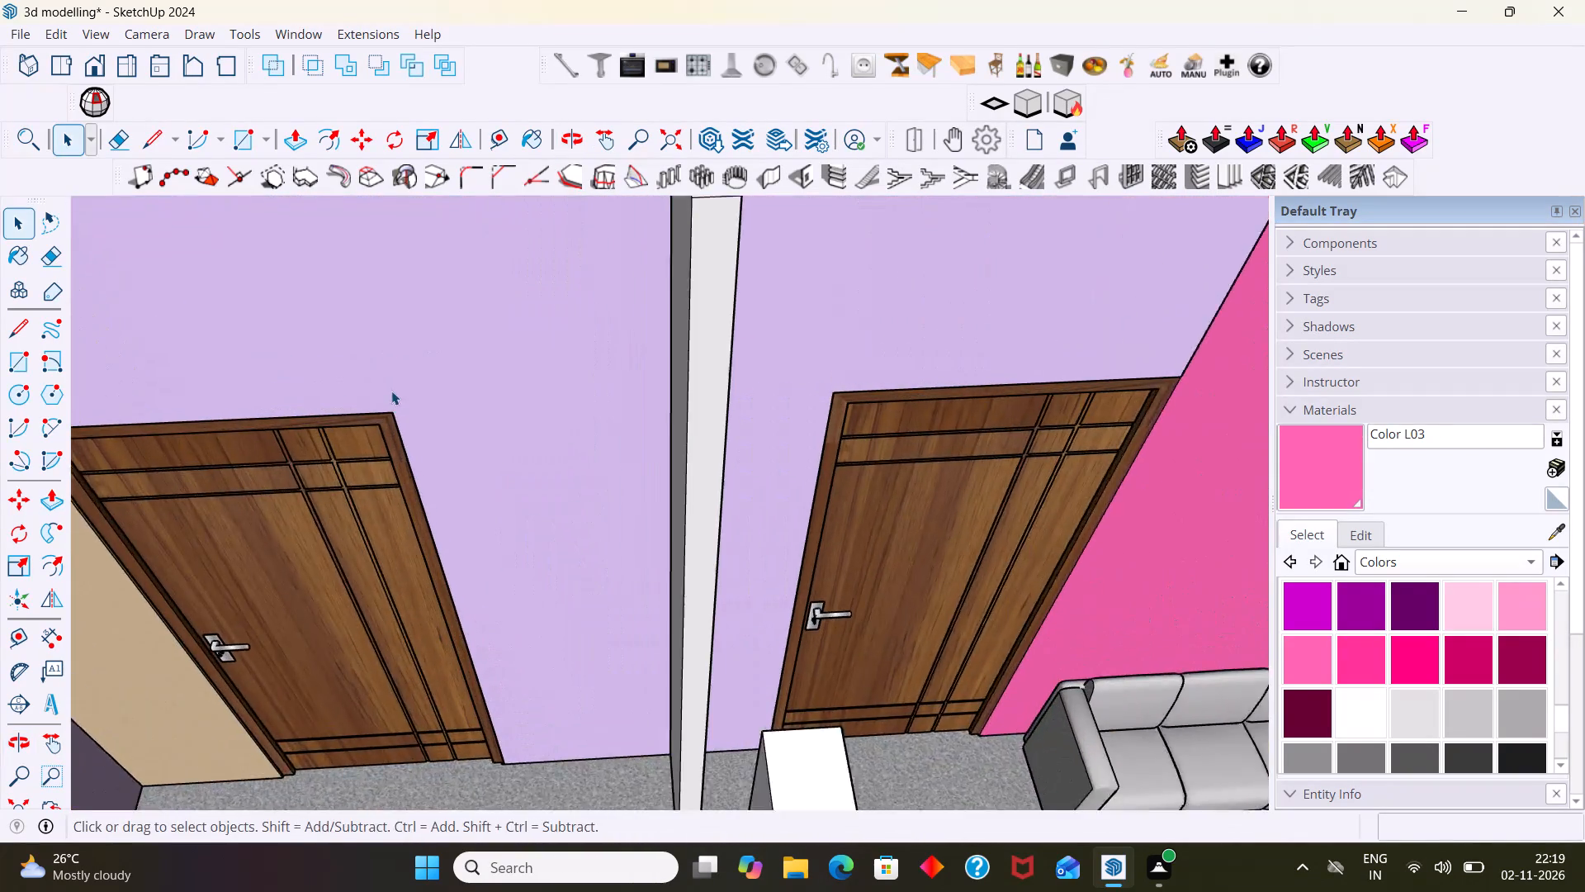
middle_drag(409, 379, 439, 341)
scroll(442, 344, up, 8)
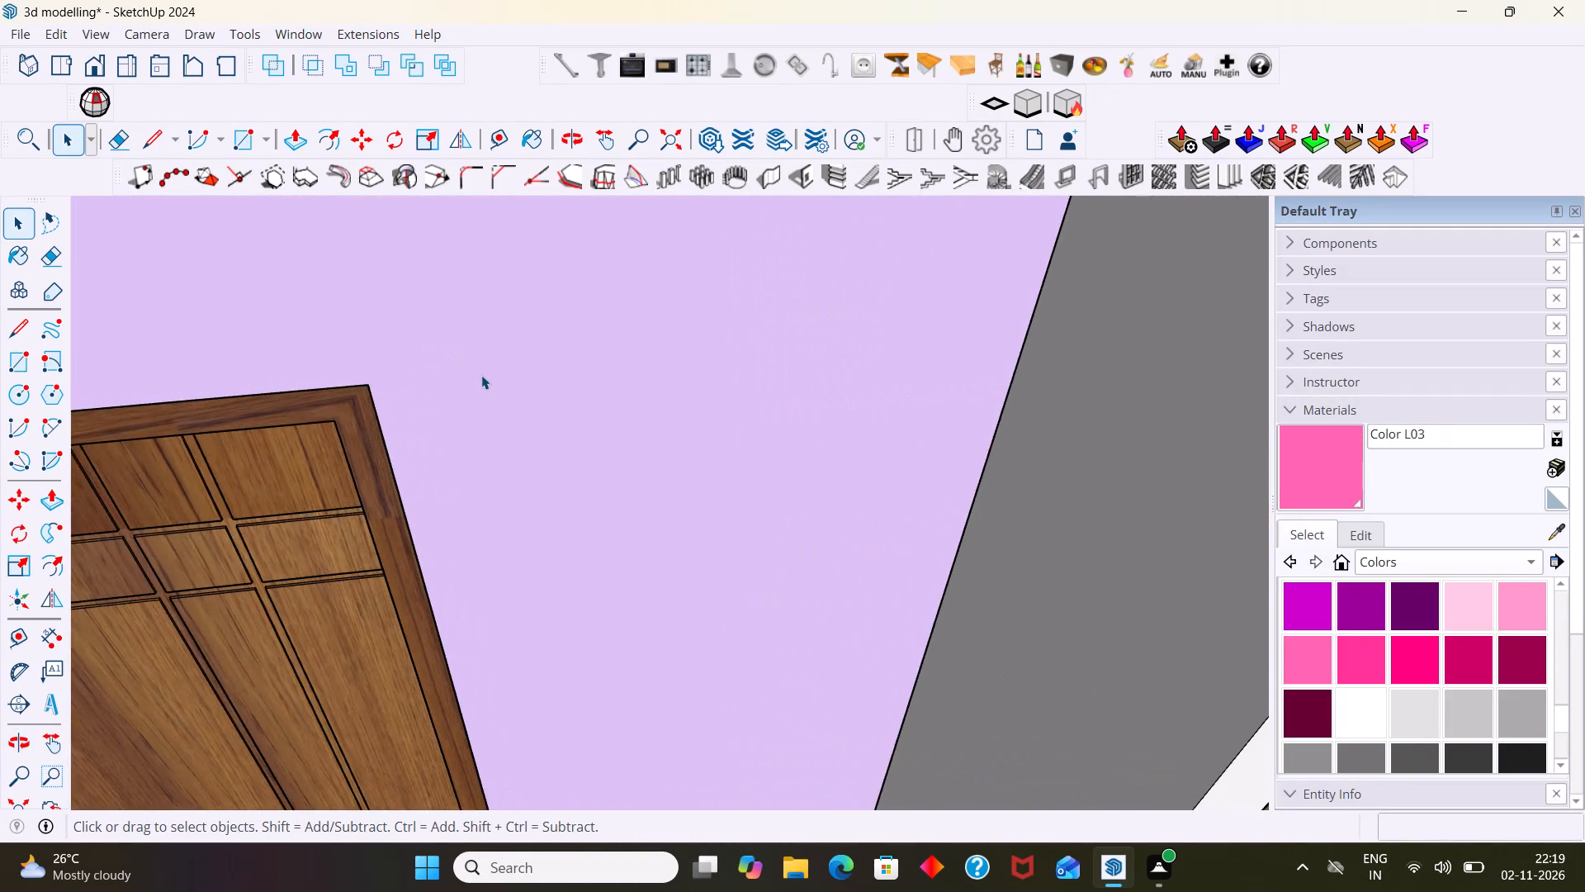
scroll(481, 372, down, 20)
scroll(481, 372, down, 5)
scroll(720, 410, up, 4)
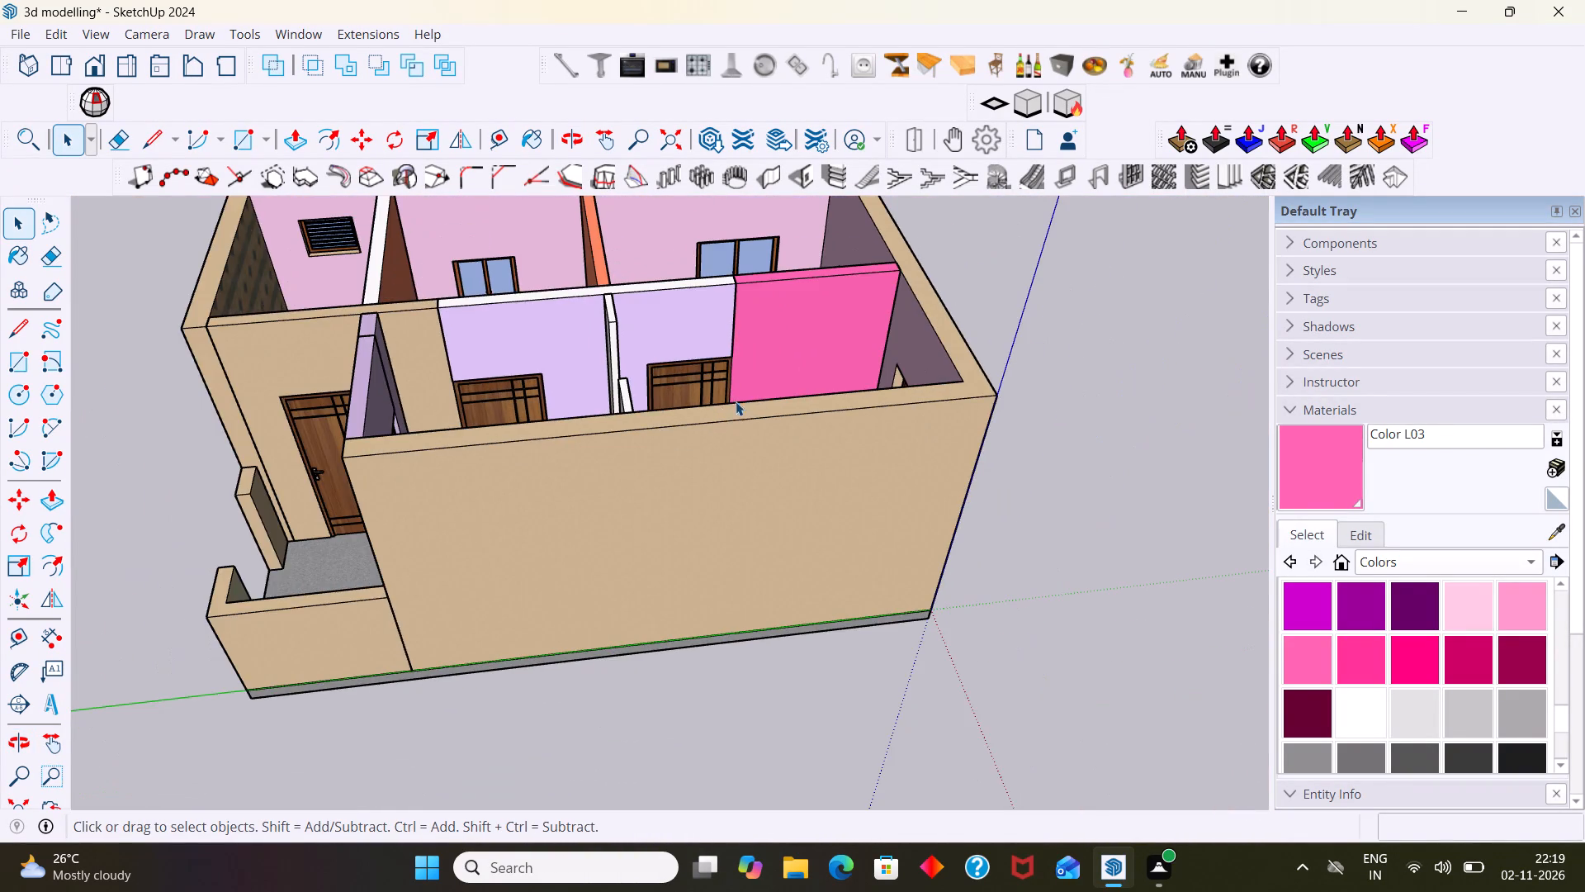
Open the wall behind the sofa for editing and paint its living-side face with Color J01 sampled from the two-door wall.
middle_drag(736, 399, 758, 543)
scroll(934, 311, up, 6)
middle_drag(759, 419, 746, 407)
scroll(744, 405, up, 3)
click(740, 401)
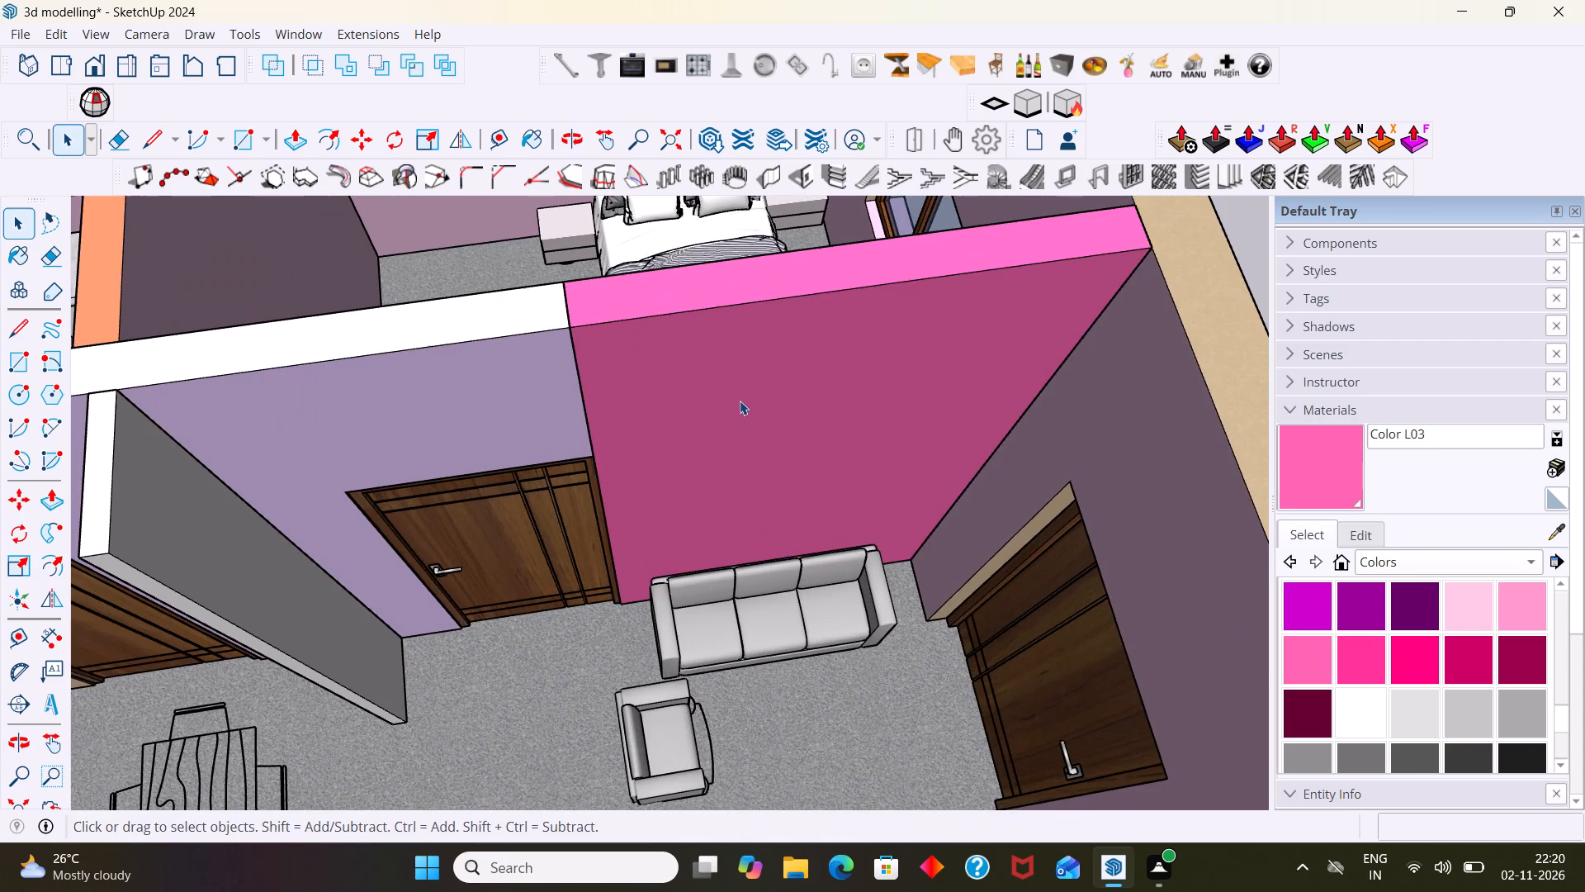
triple_click(720, 412)
click(722, 425)
click(723, 429)
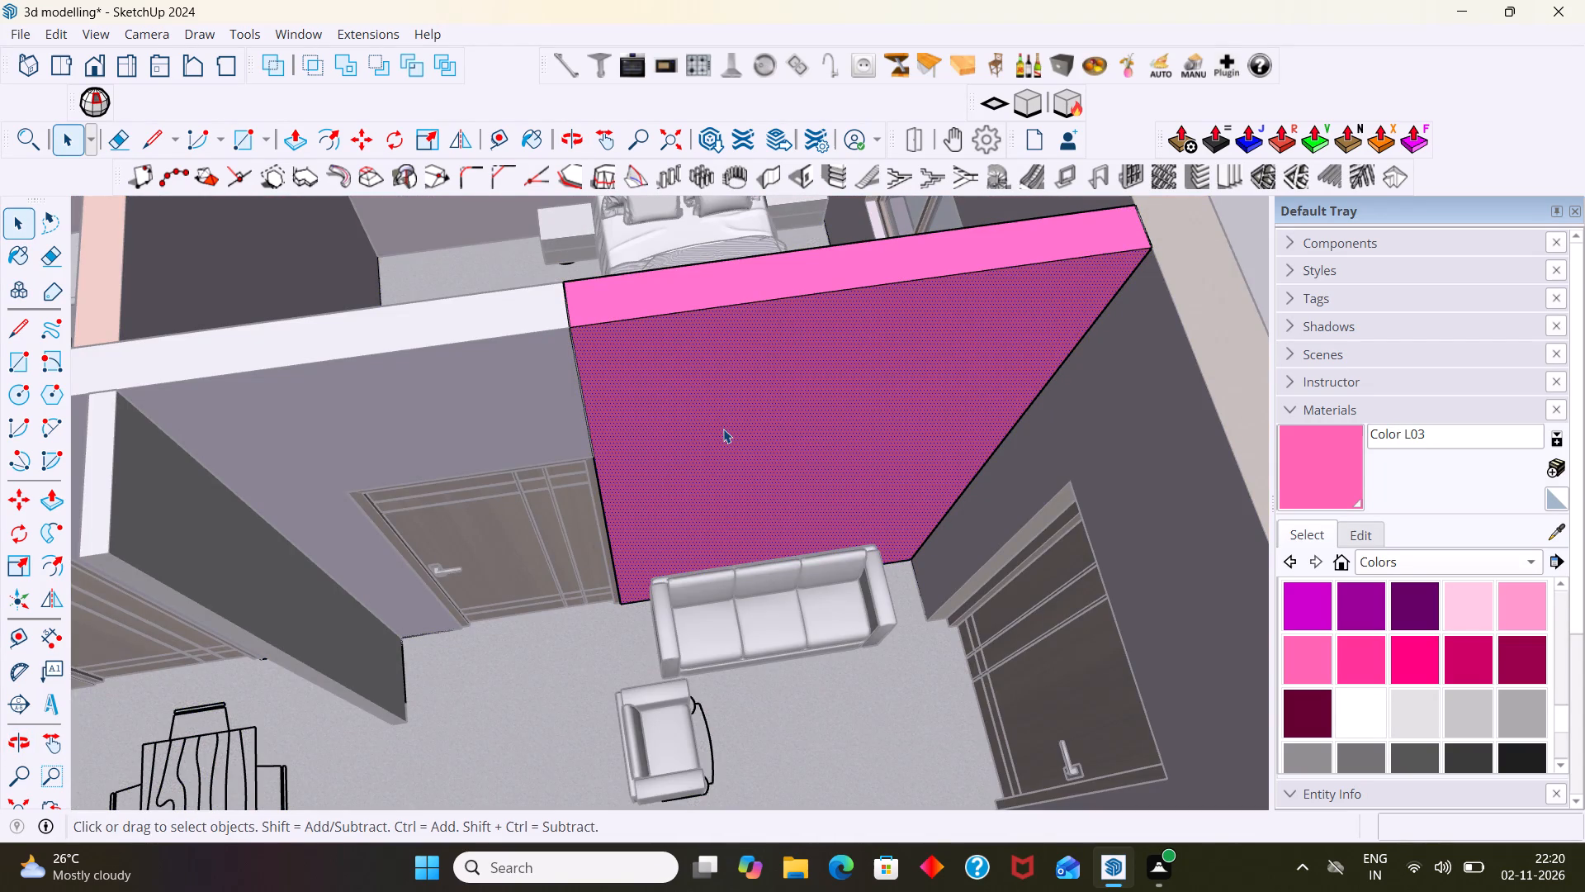
click(1555, 531)
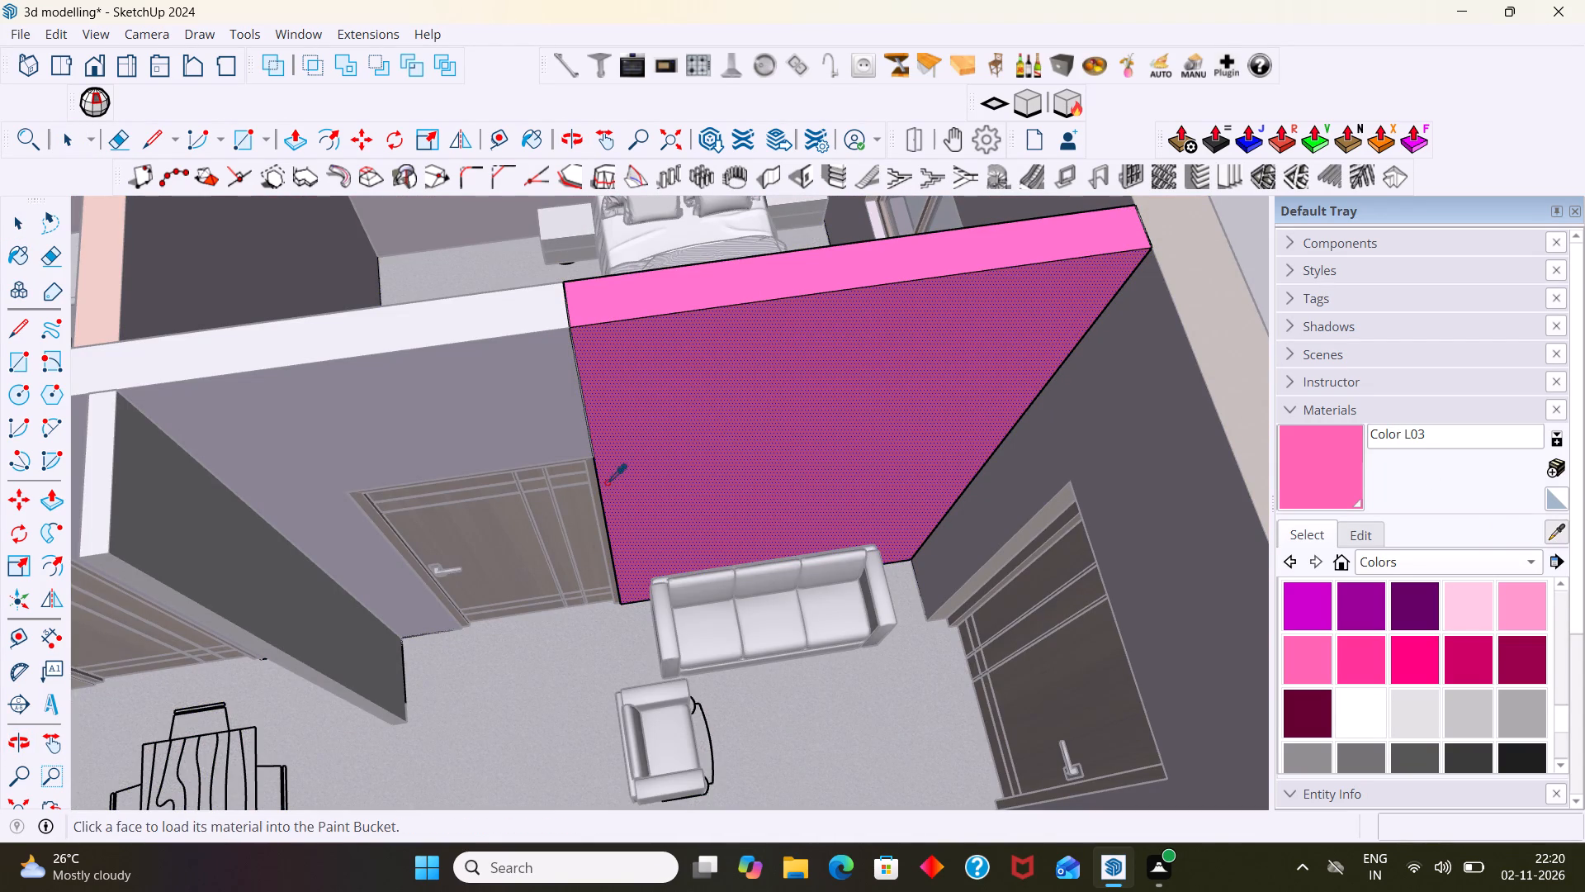
click(376, 460)
click(736, 424)
key(space)
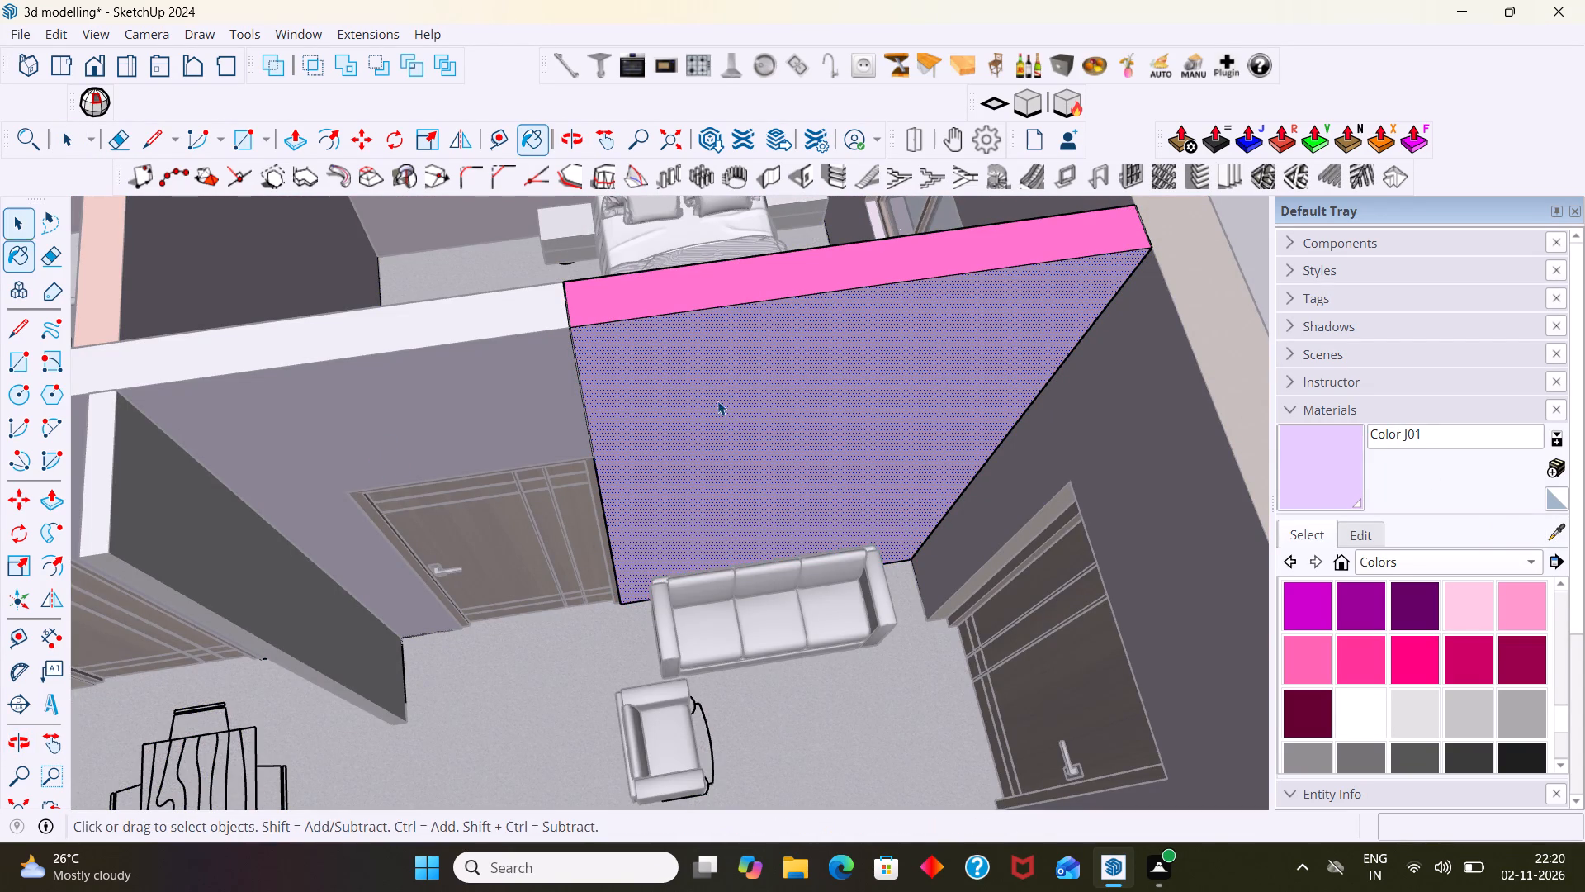
Leave editing of the wall behind the sofa and check its living-side colour against the adjoining two-door wall.
scroll(689, 352, down, 6)
click(1148, 342)
scroll(888, 291, down, 1)
middle_drag(727, 321, 703, 311)
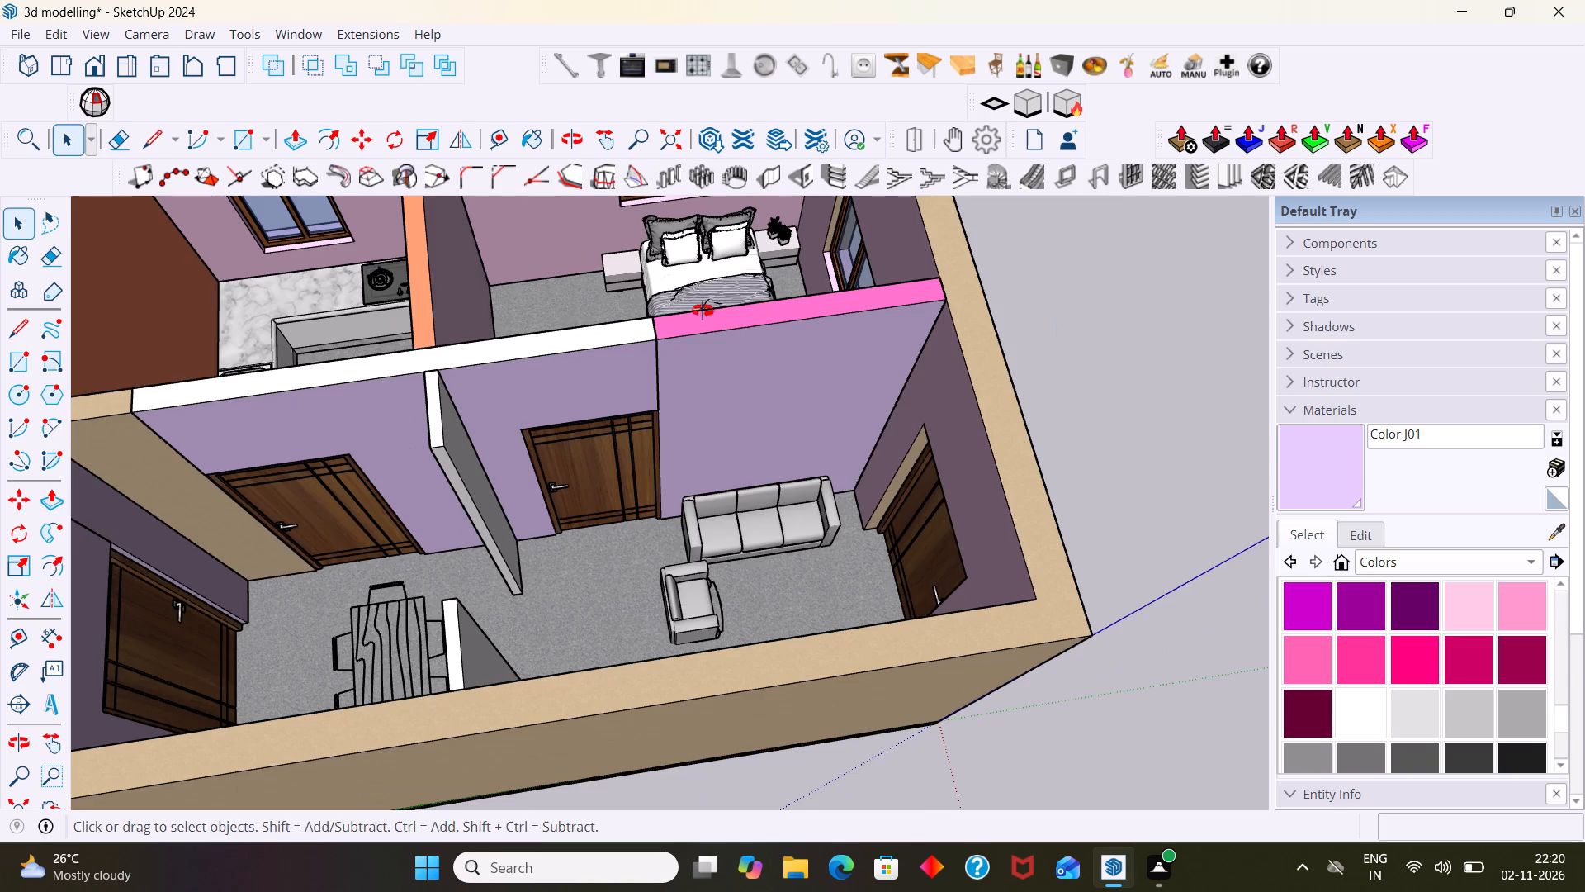
middle_drag(703, 311, 764, 313)
scroll(647, 292, up, 7)
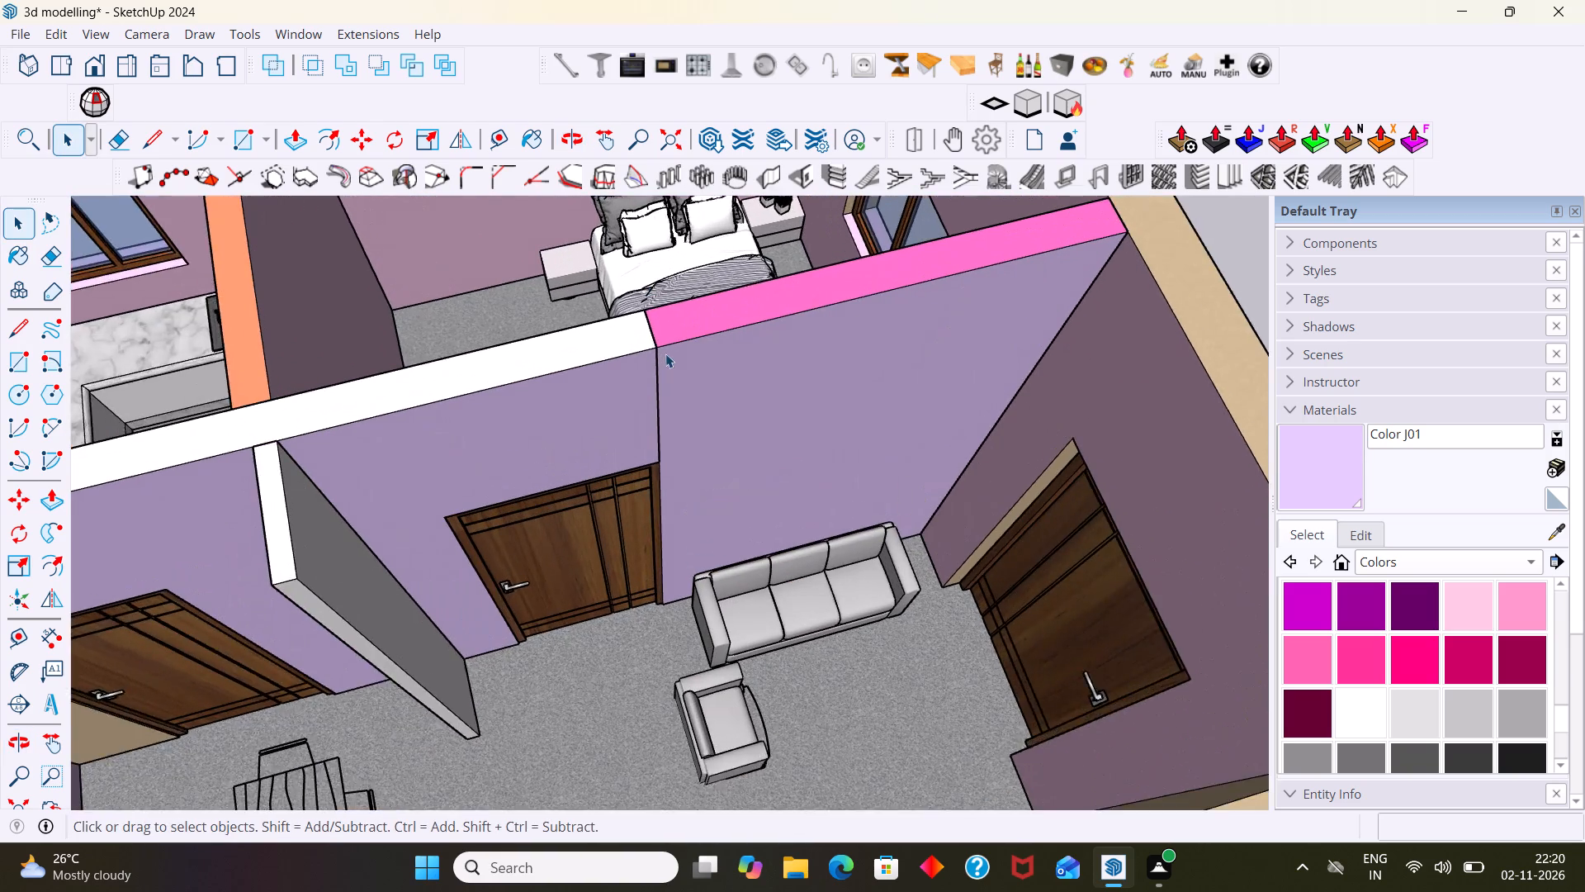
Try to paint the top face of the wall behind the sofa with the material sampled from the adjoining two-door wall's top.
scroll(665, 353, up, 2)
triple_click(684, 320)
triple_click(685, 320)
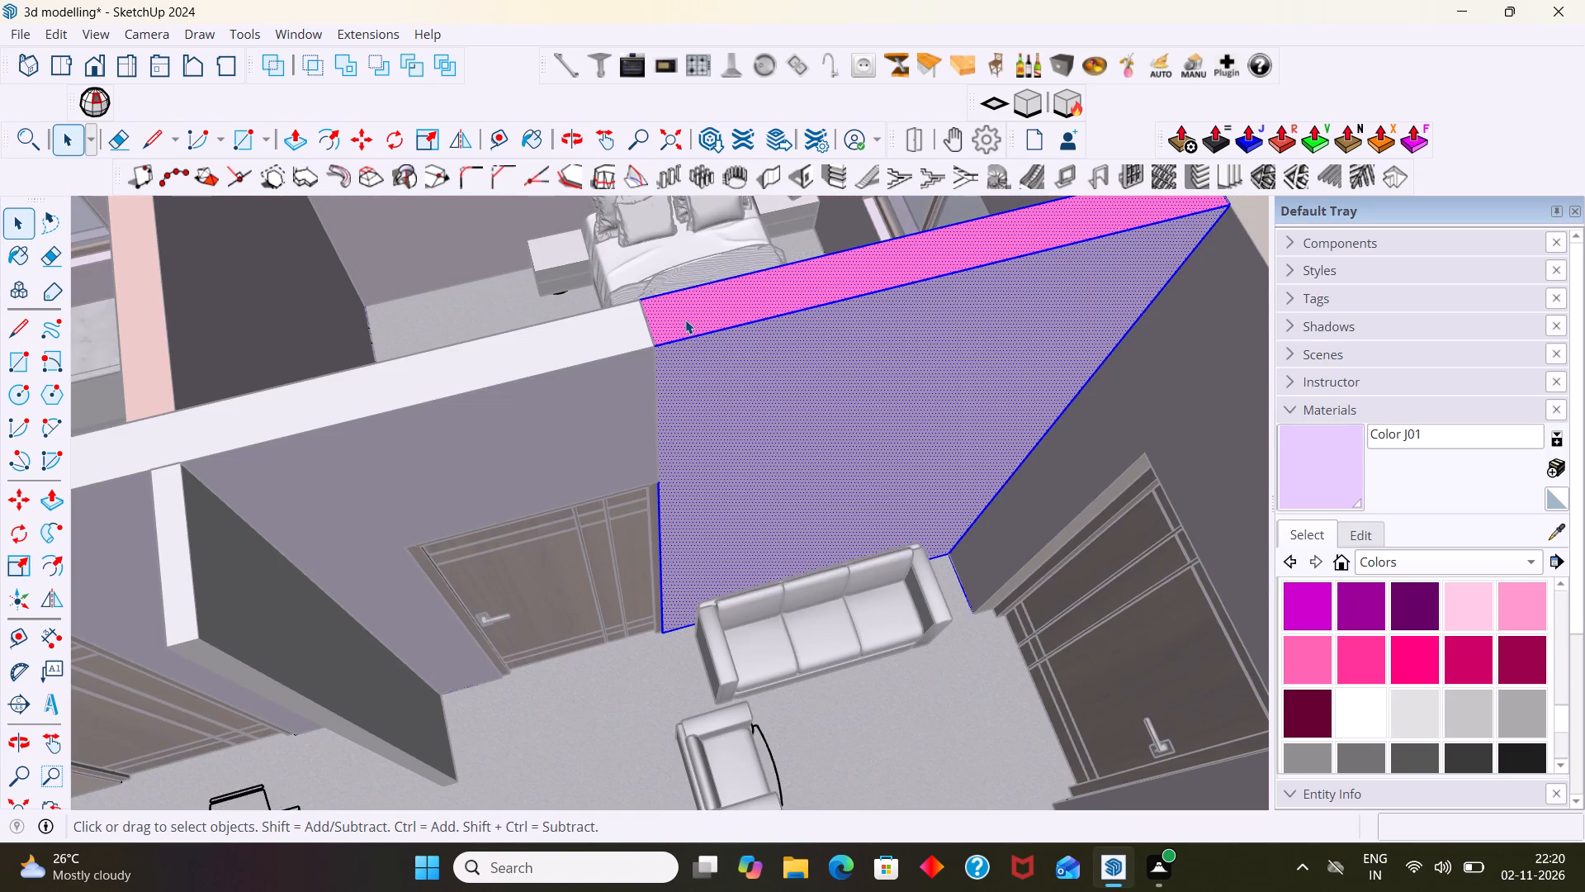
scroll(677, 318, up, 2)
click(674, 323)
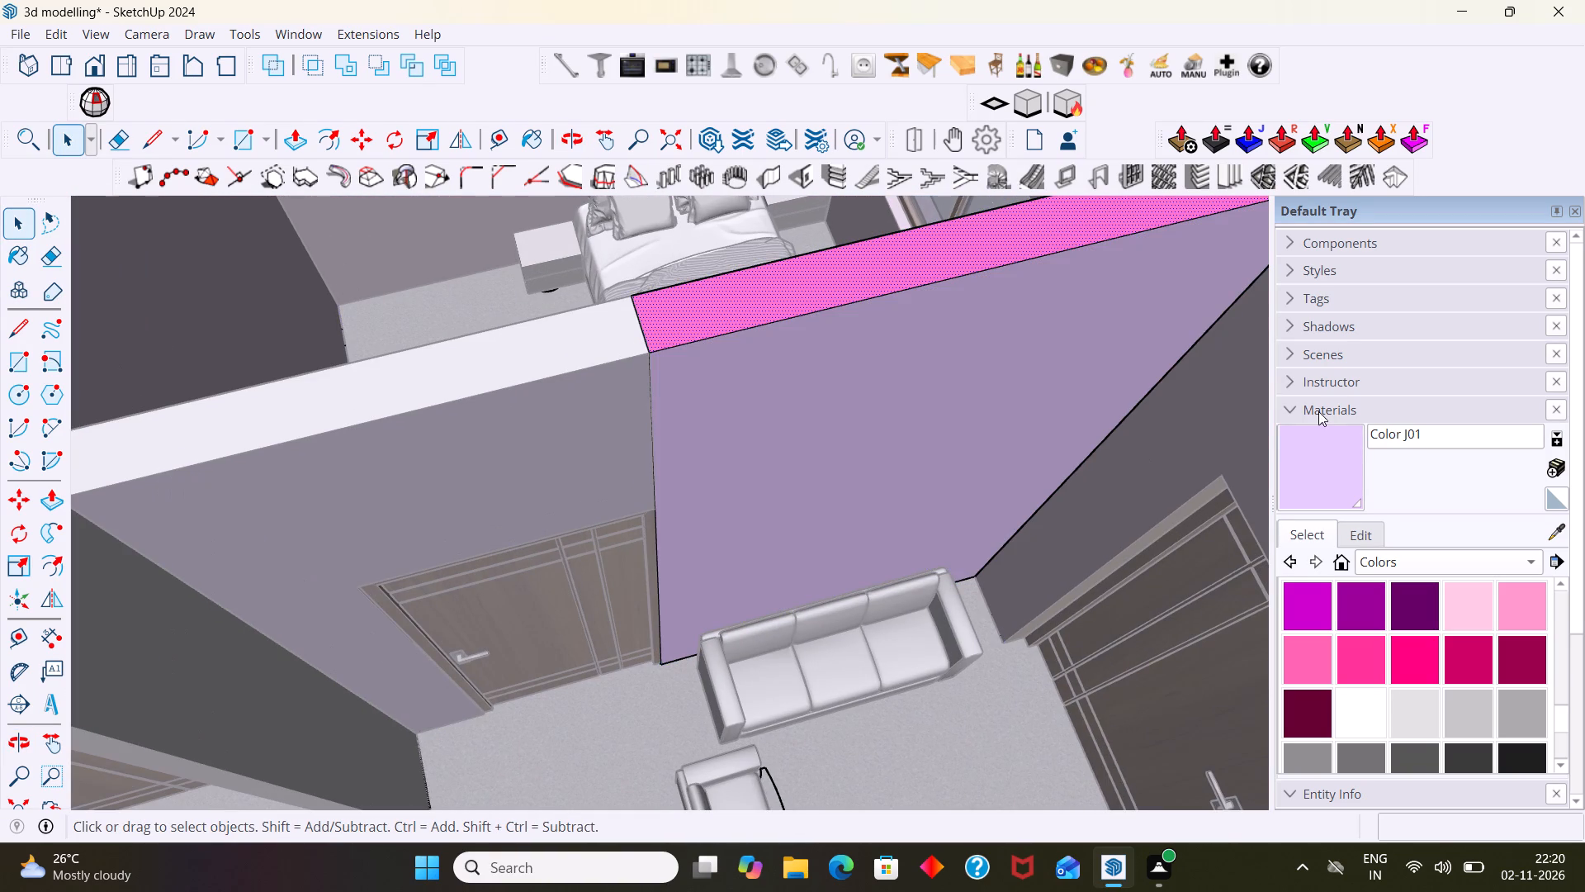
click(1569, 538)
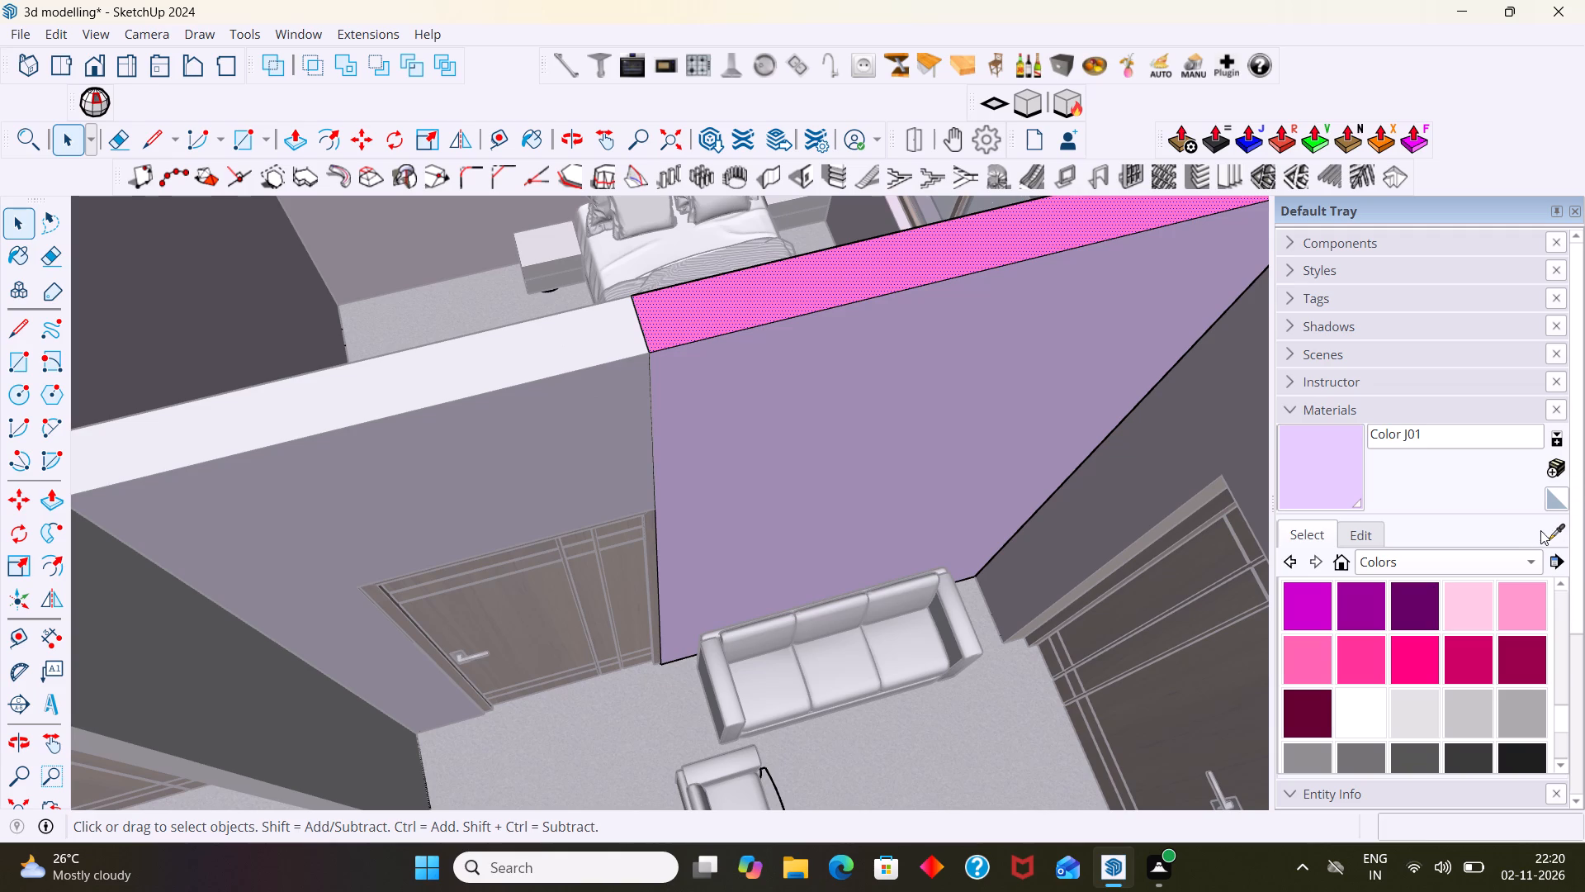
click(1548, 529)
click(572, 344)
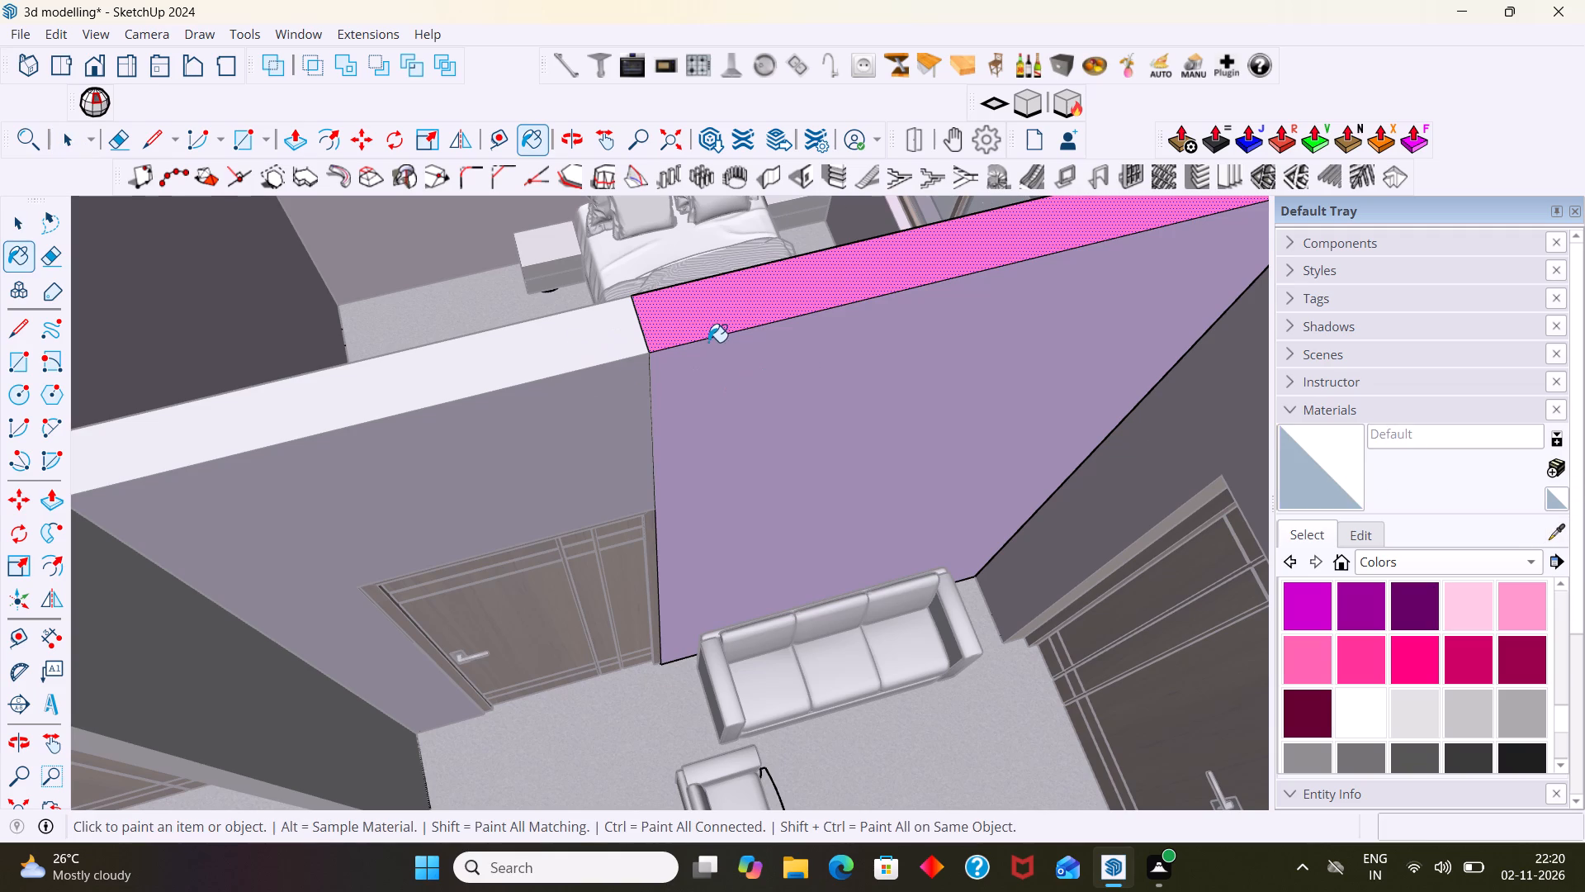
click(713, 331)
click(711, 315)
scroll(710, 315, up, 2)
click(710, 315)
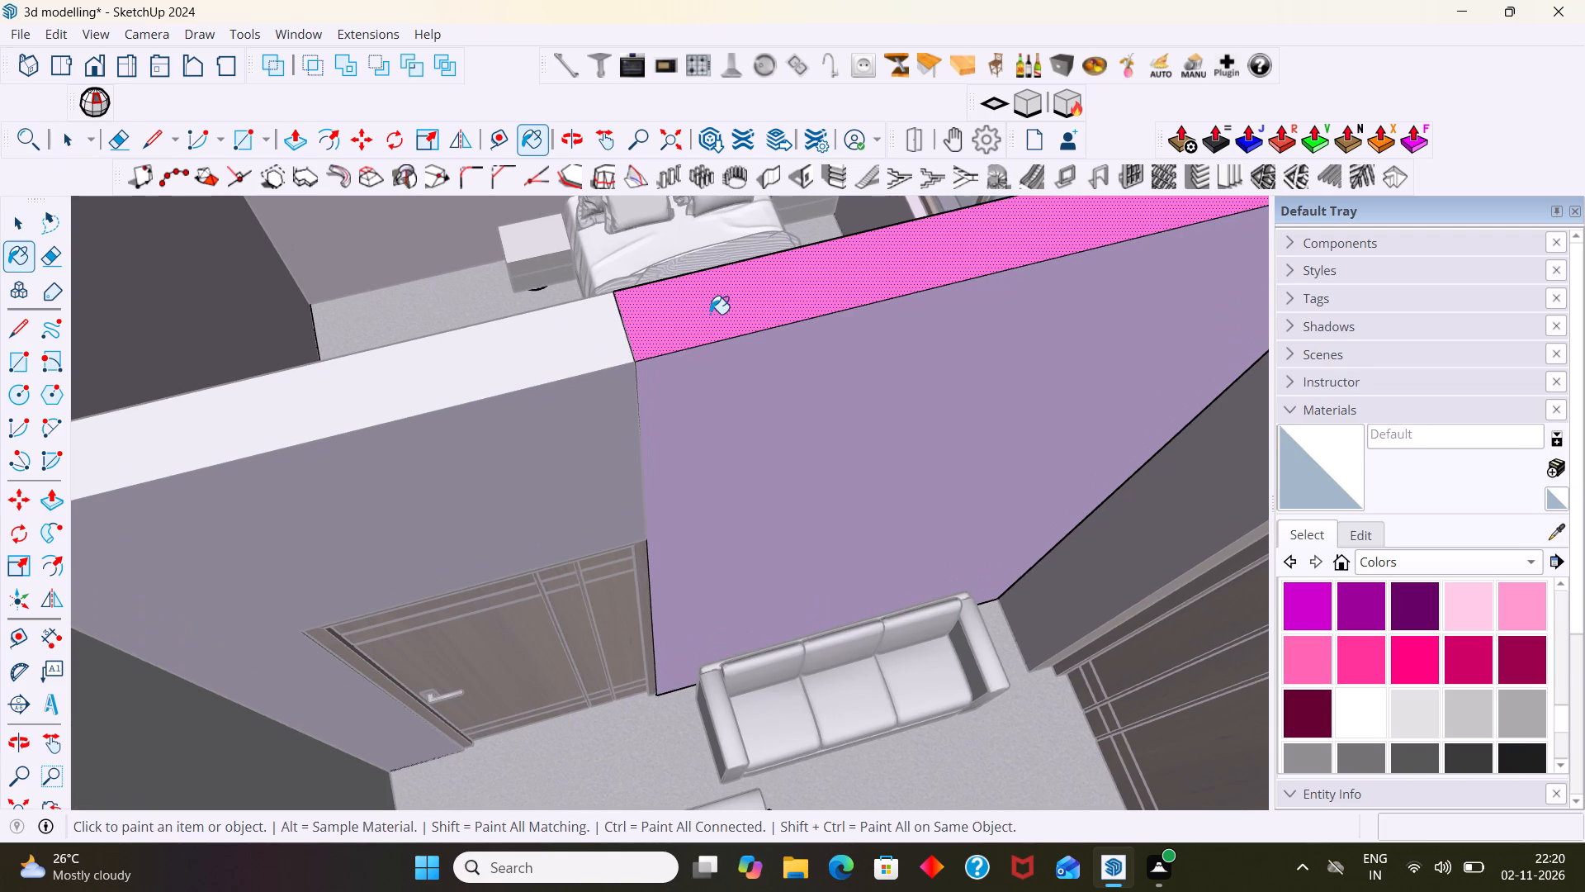
Paint the top face of the wall behind the sofa with Color M00 and leave the wall's editing.
key(space)
double_click(688, 321)
scroll(688, 313, up, 6)
double_click(675, 318)
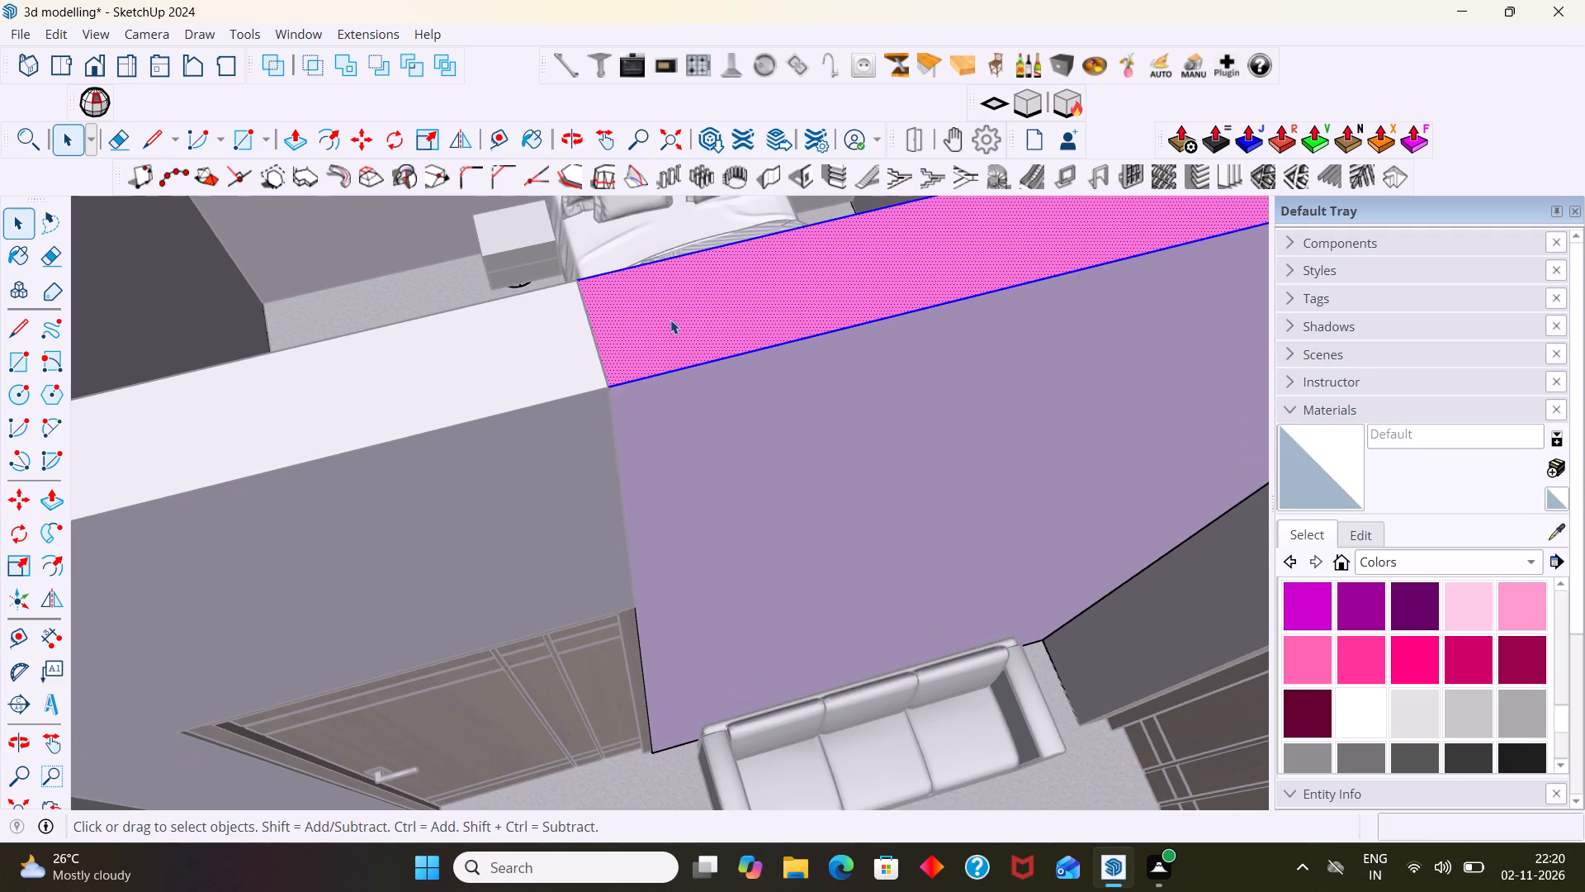
scroll(669, 320, up, 6)
click(664, 322)
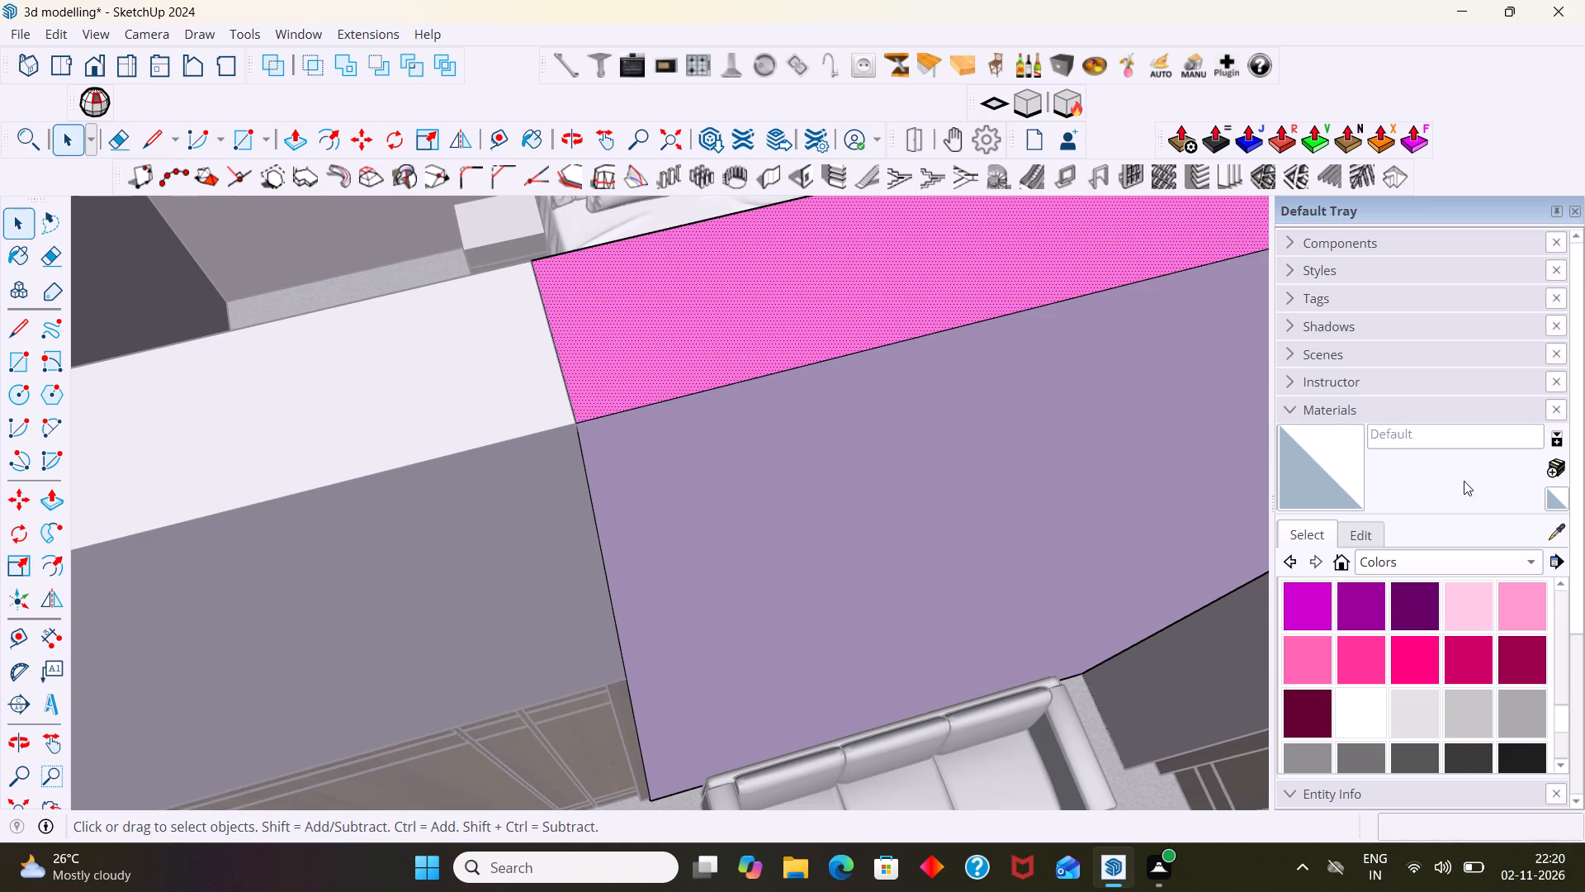
click(1364, 704)
click(760, 301)
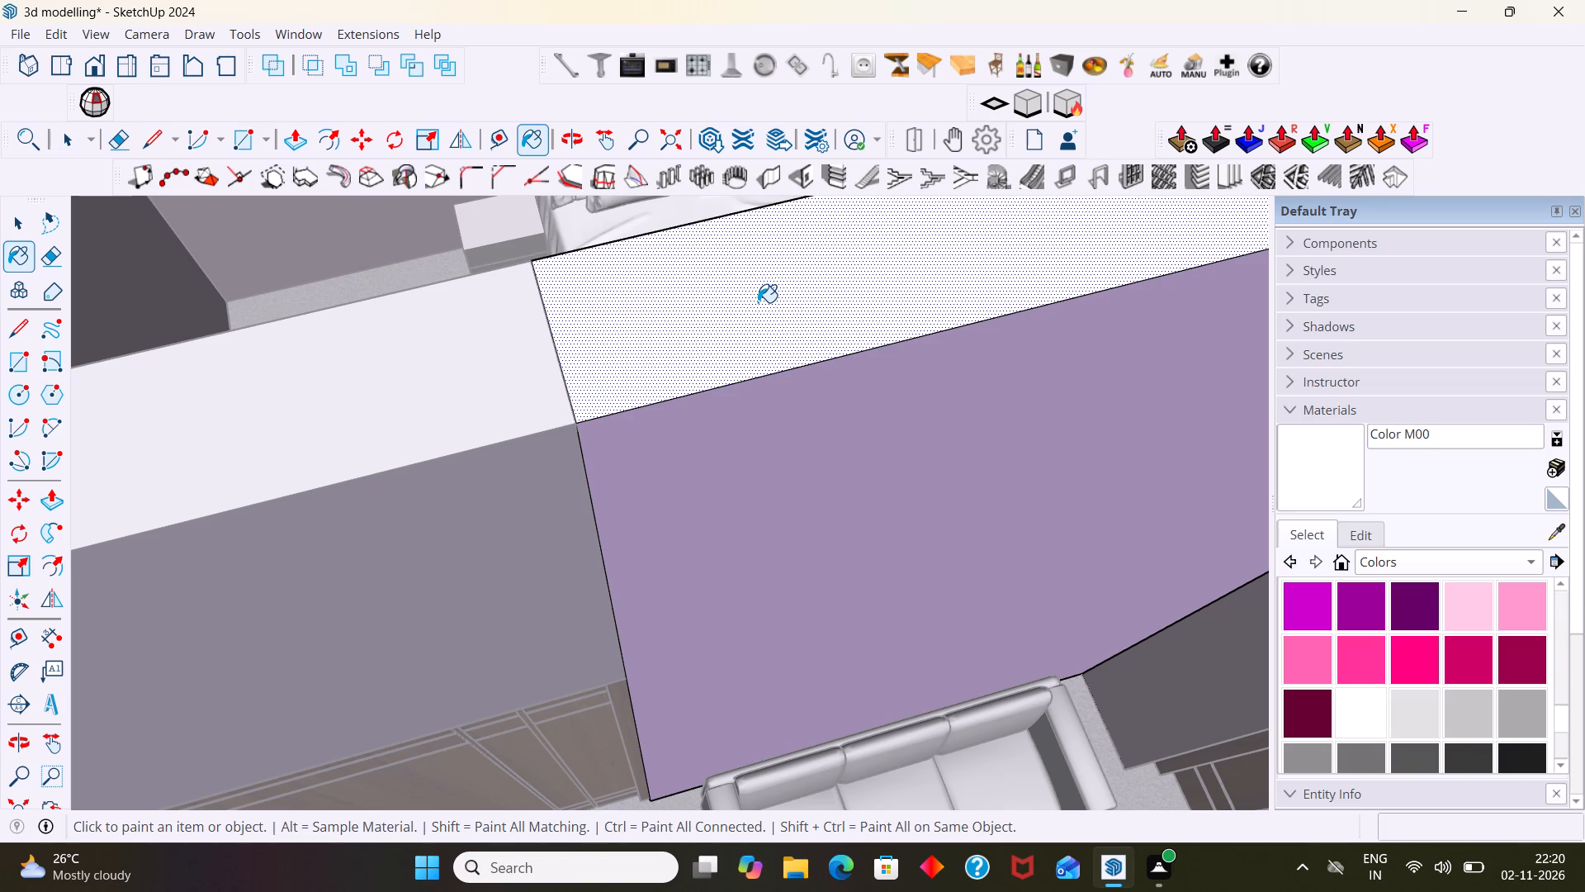
key(space)
scroll(758, 302, down, 20)
scroll(758, 302, down, 9)
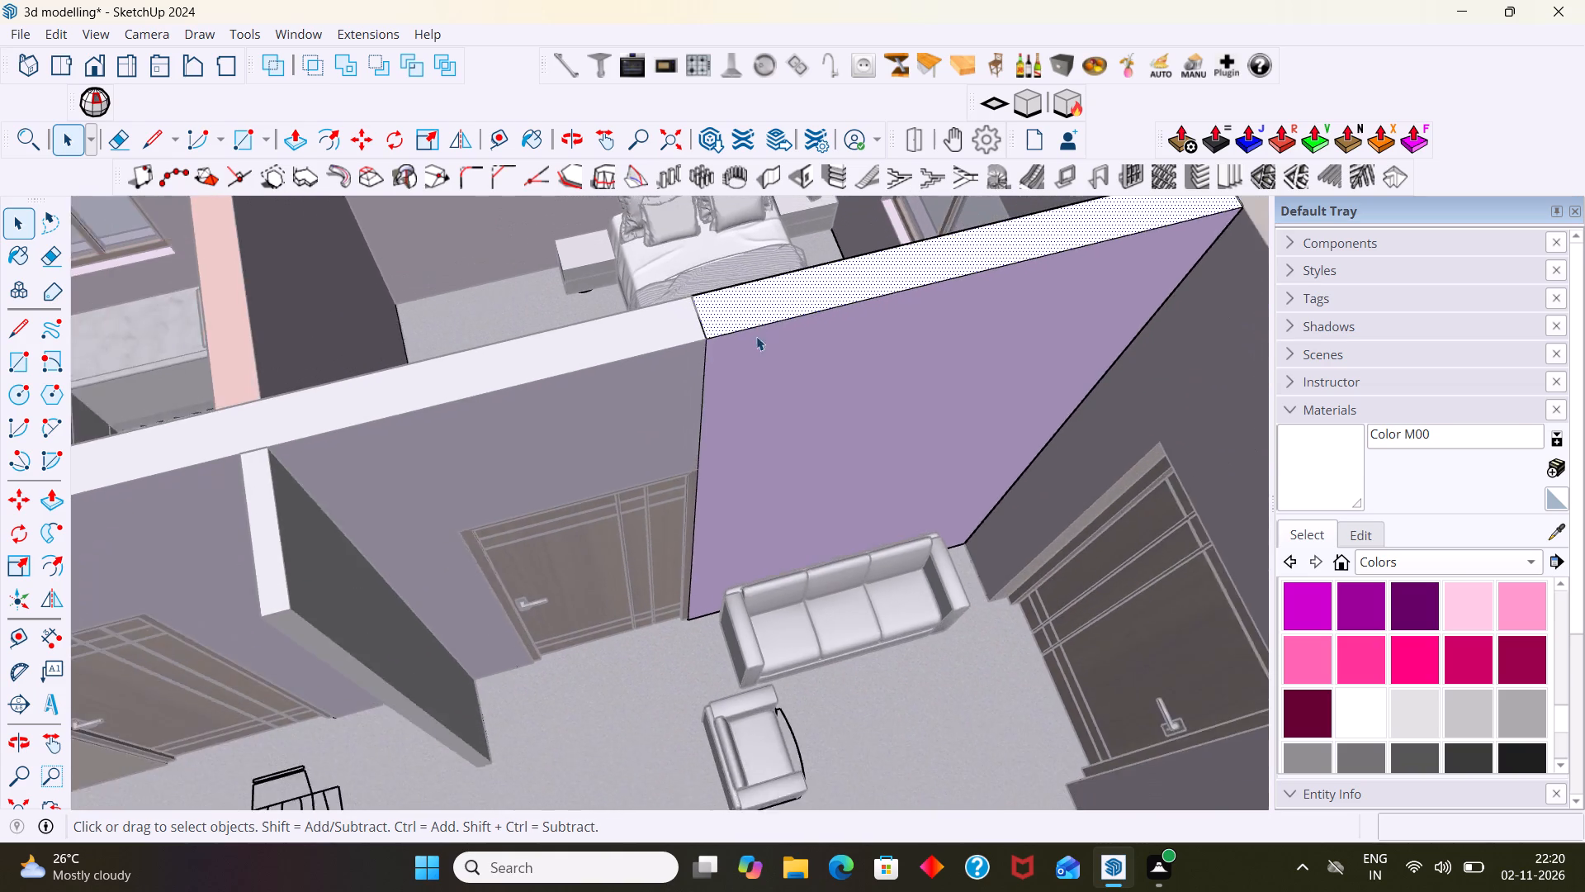
scroll(756, 336, down, 18)
click(1004, 317)
Examine the joint between the wall behind the sofa and the two-door wall, on both the tops and living-side faces.
scroll(884, 349, up, 2)
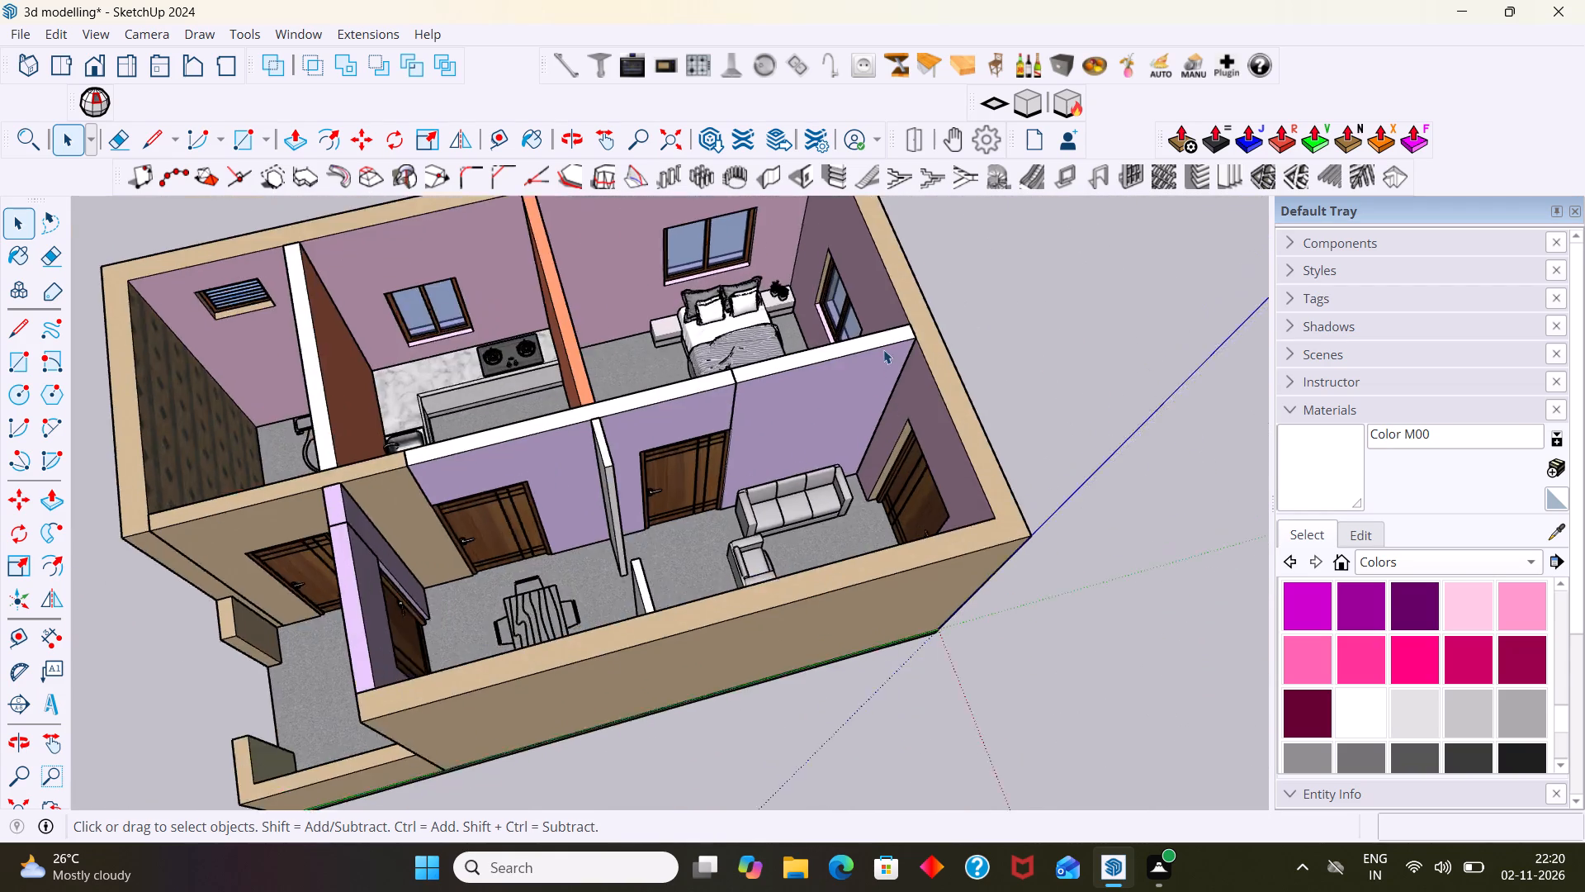
scroll(883, 349, up, 8)
middle_drag(711, 436, 605, 292)
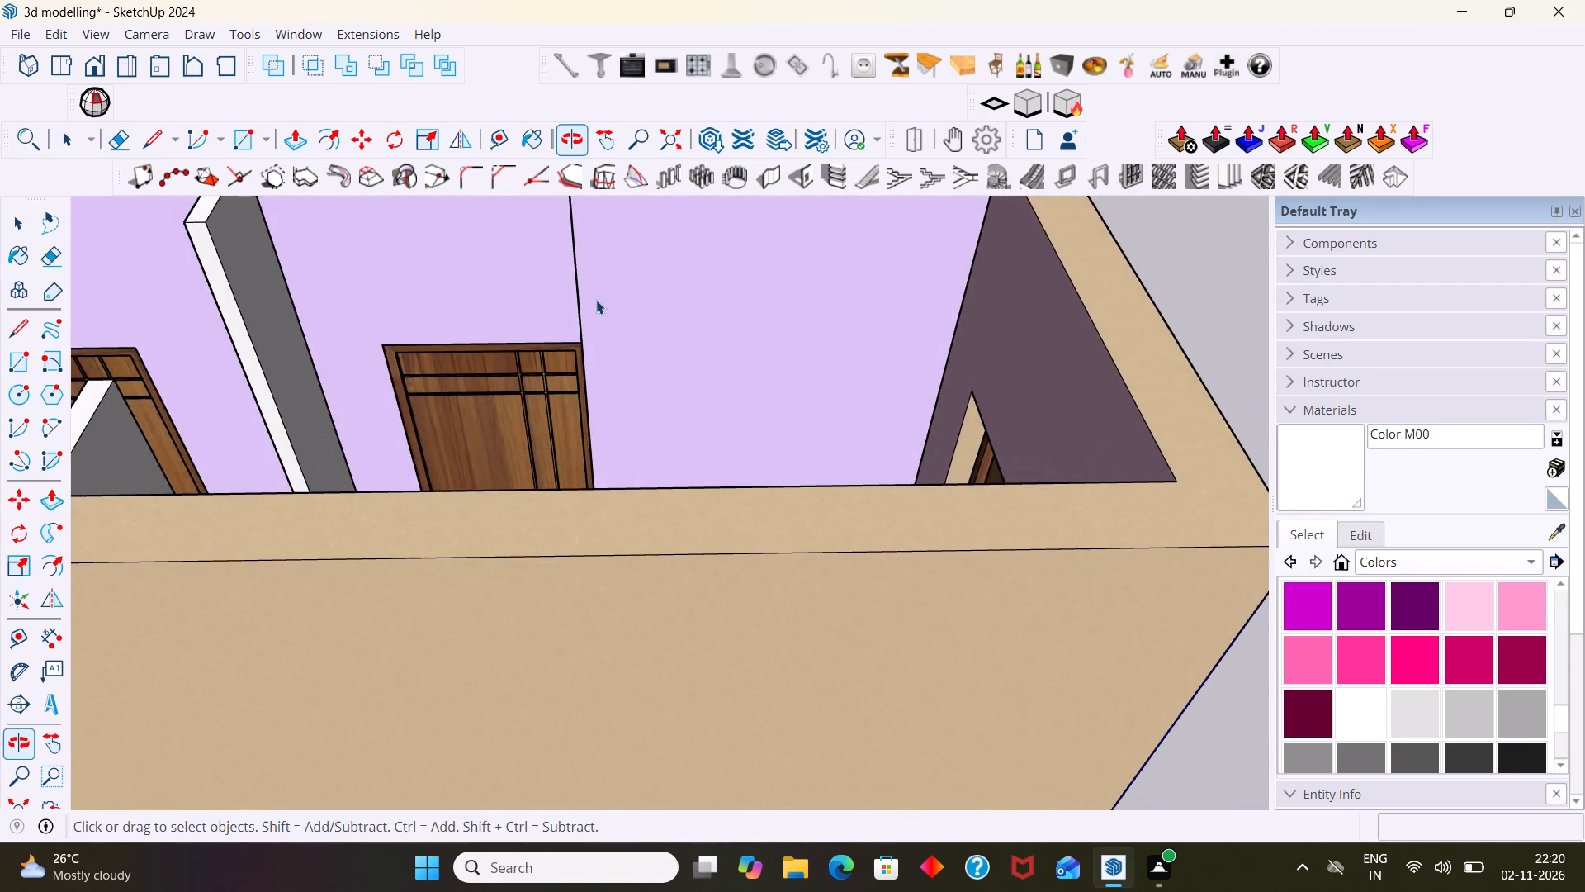
scroll(596, 300, down, 1)
shift+middle_drag(599, 306, 598, 548)
scroll(578, 515, up, 3)
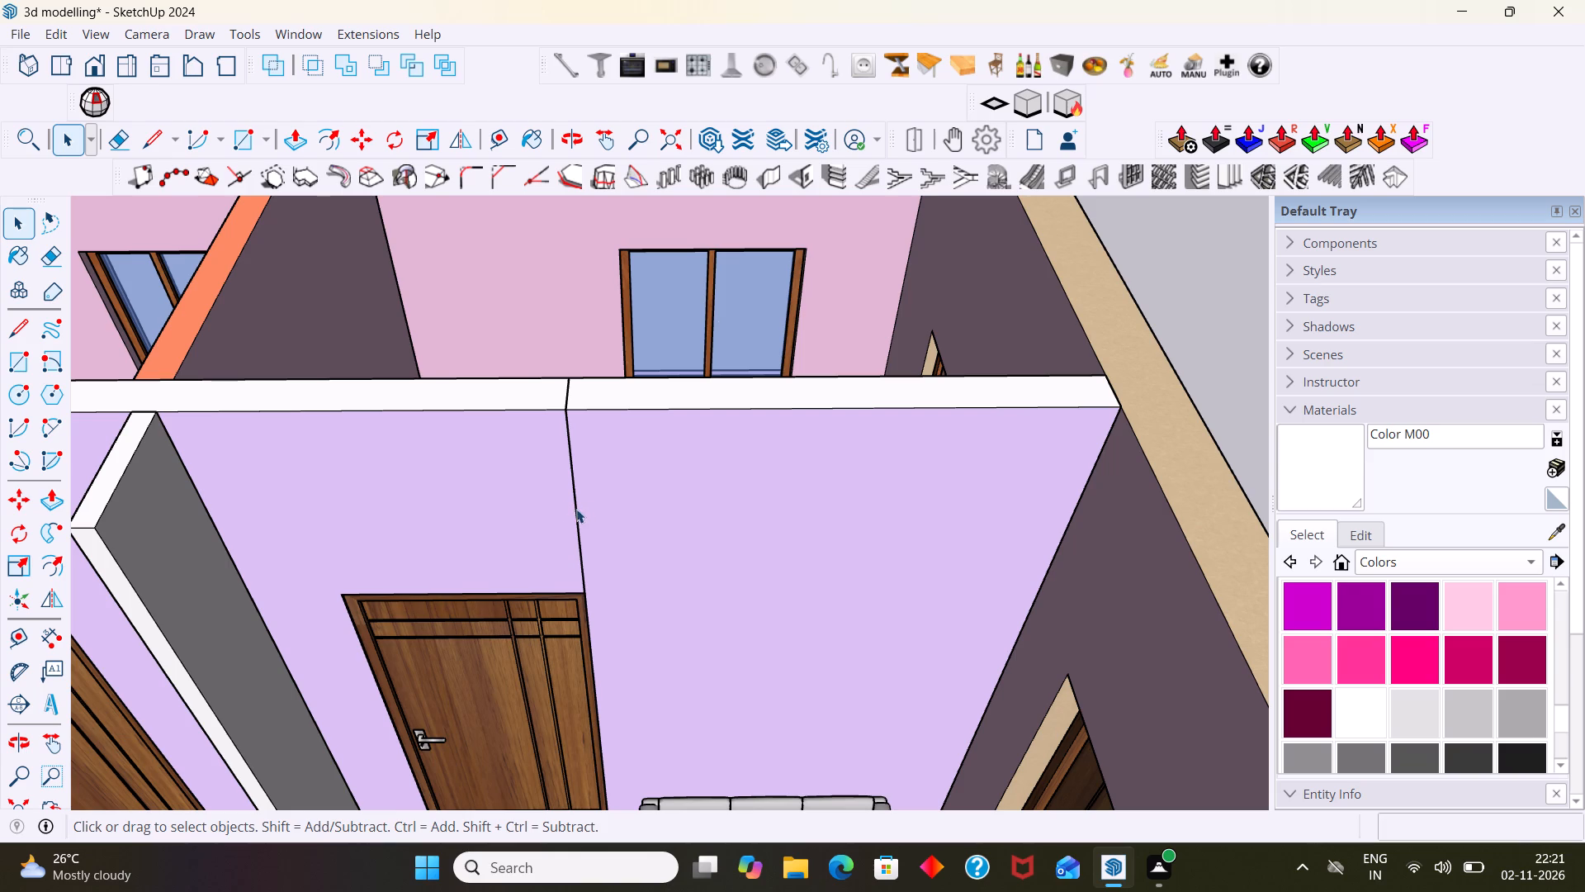
scroll(633, 479, down, 11)
scroll(519, 461, down, 13)
middle_drag(578, 501, 558, 643)
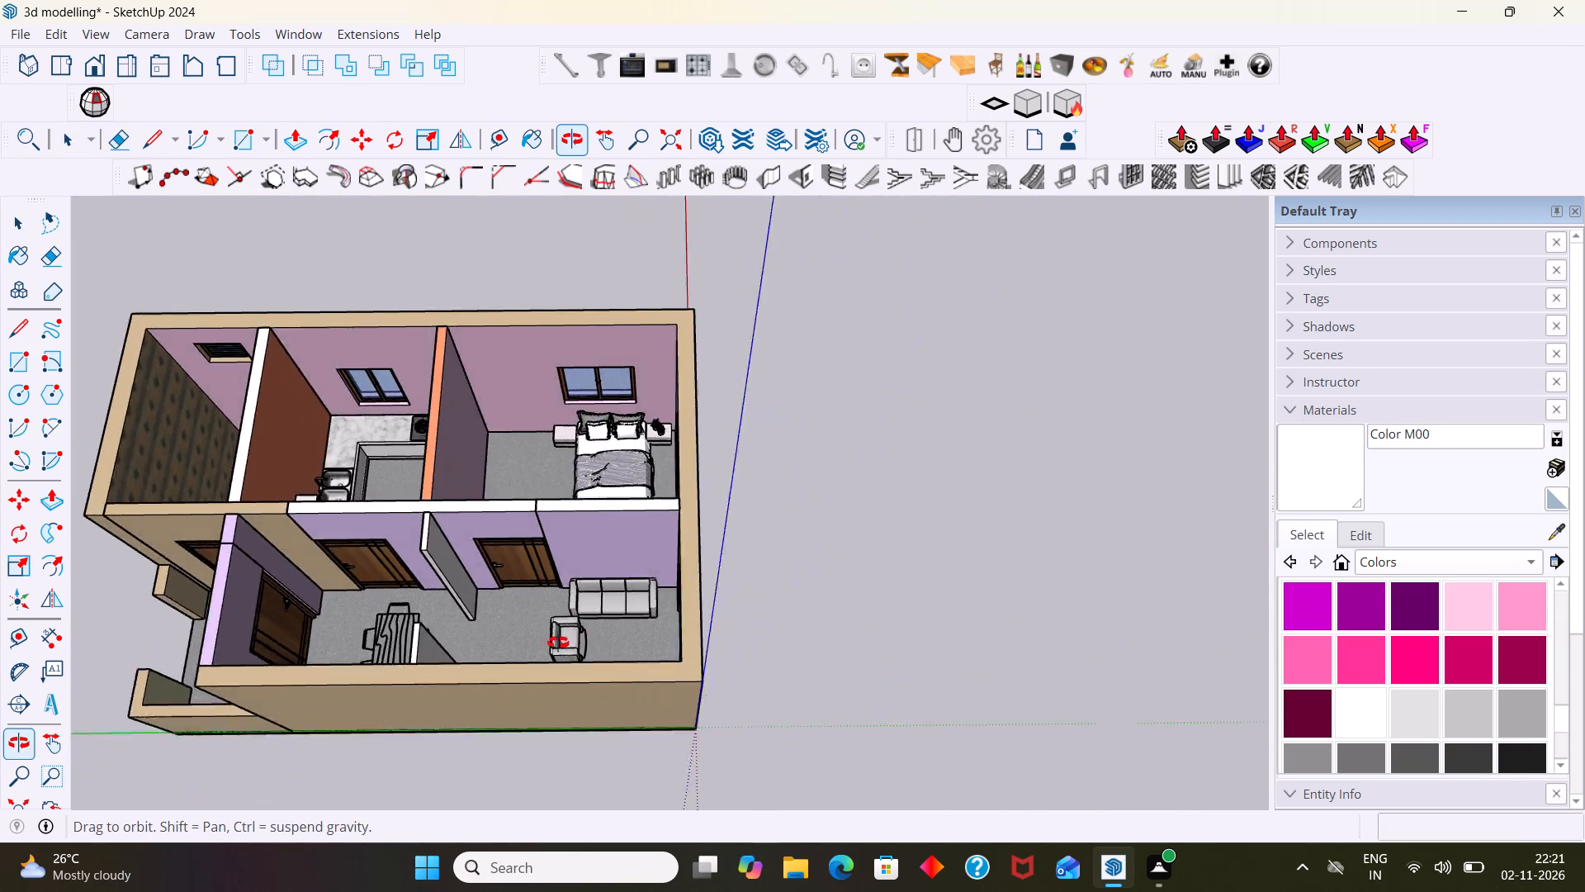
Examine the wall finishes from the porch side and above the partition between kitchen and bedroom.
middle_drag(558, 643, 441, 627)
scroll(452, 531, up, 7)
middle_drag(458, 520, 833, 344)
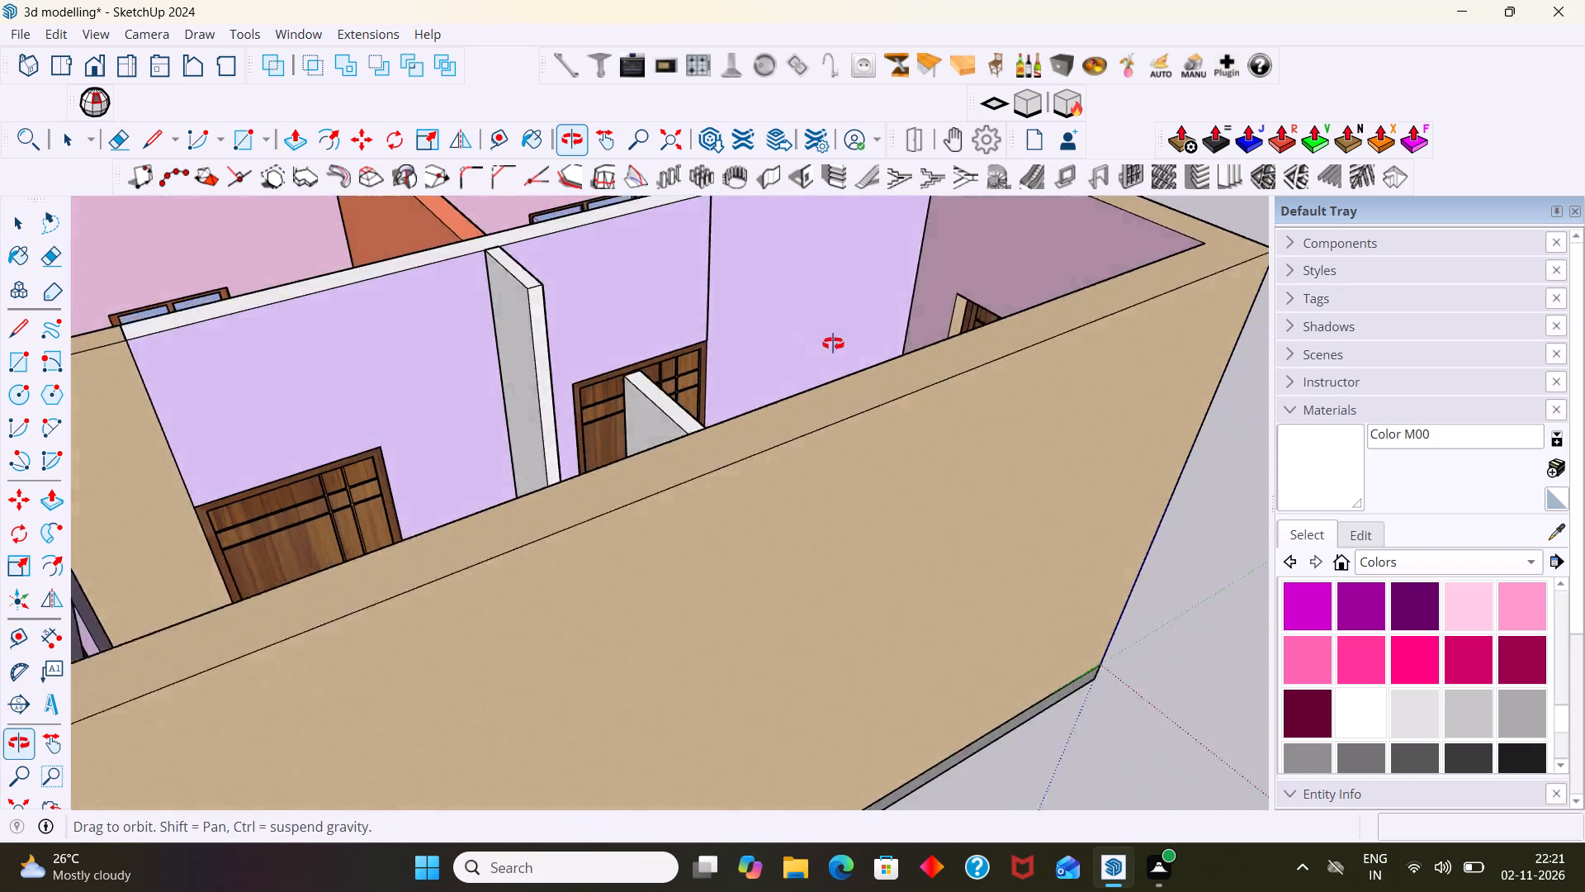
middle_drag(833, 344, 901, 330)
scroll(889, 330, down, 4)
middle_drag(893, 323, 1027, 310)
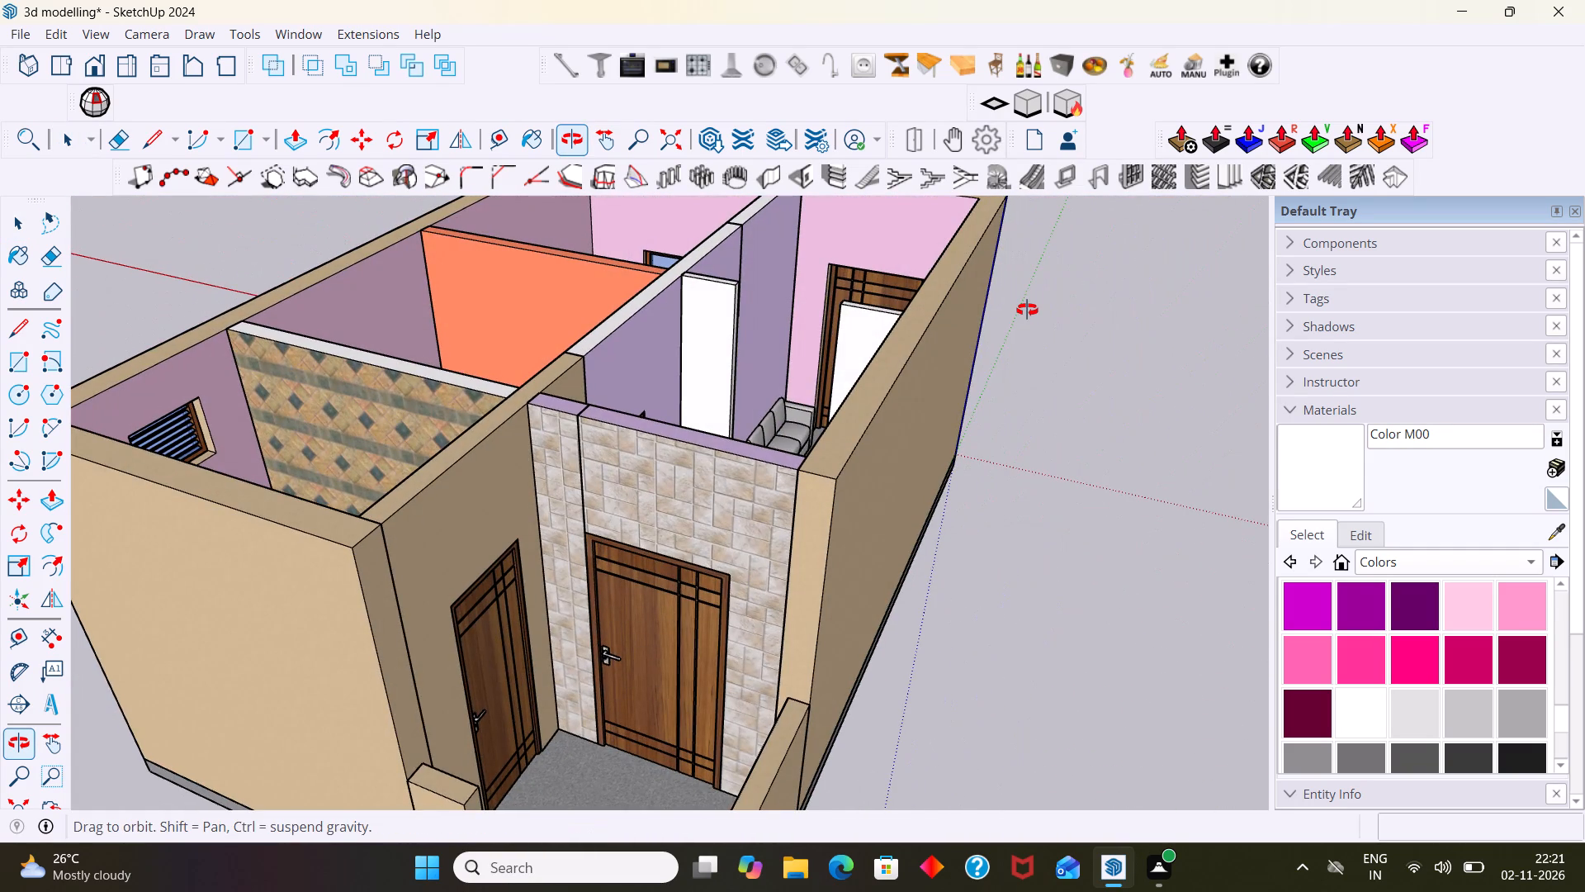
middle_drag(1027, 310, 844, 616)
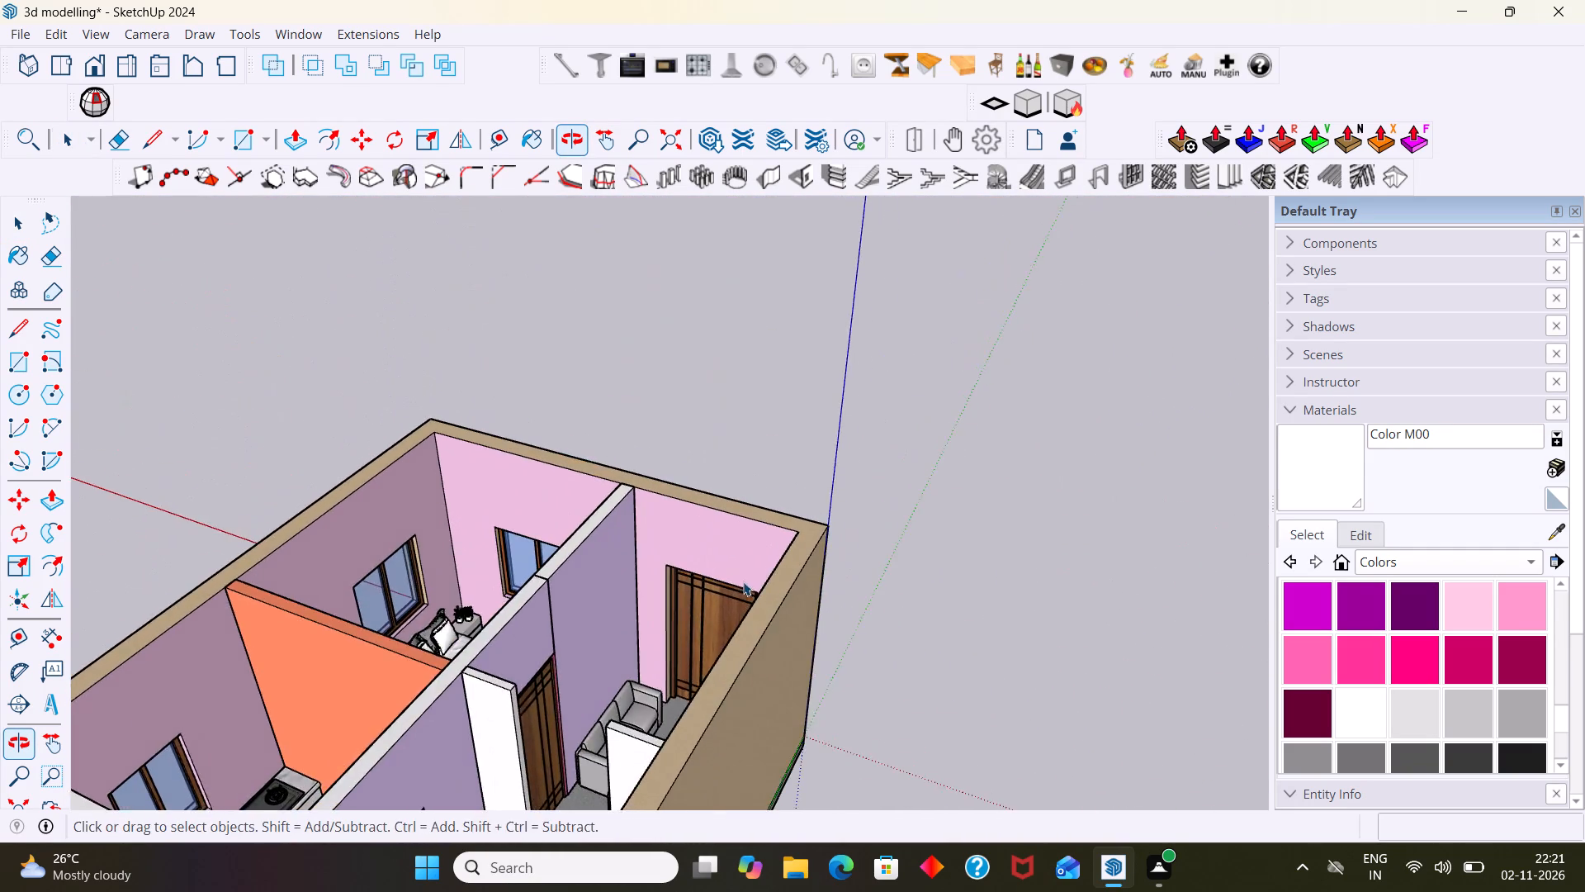
scroll(742, 581, up, 7)
middle_drag(713, 579, 862, 528)
scroll(816, 520, down, 6)
middle_drag(765, 555, 380, 662)
scroll(801, 586, up, 3)
middle_drag(736, 611, 1205, 522)
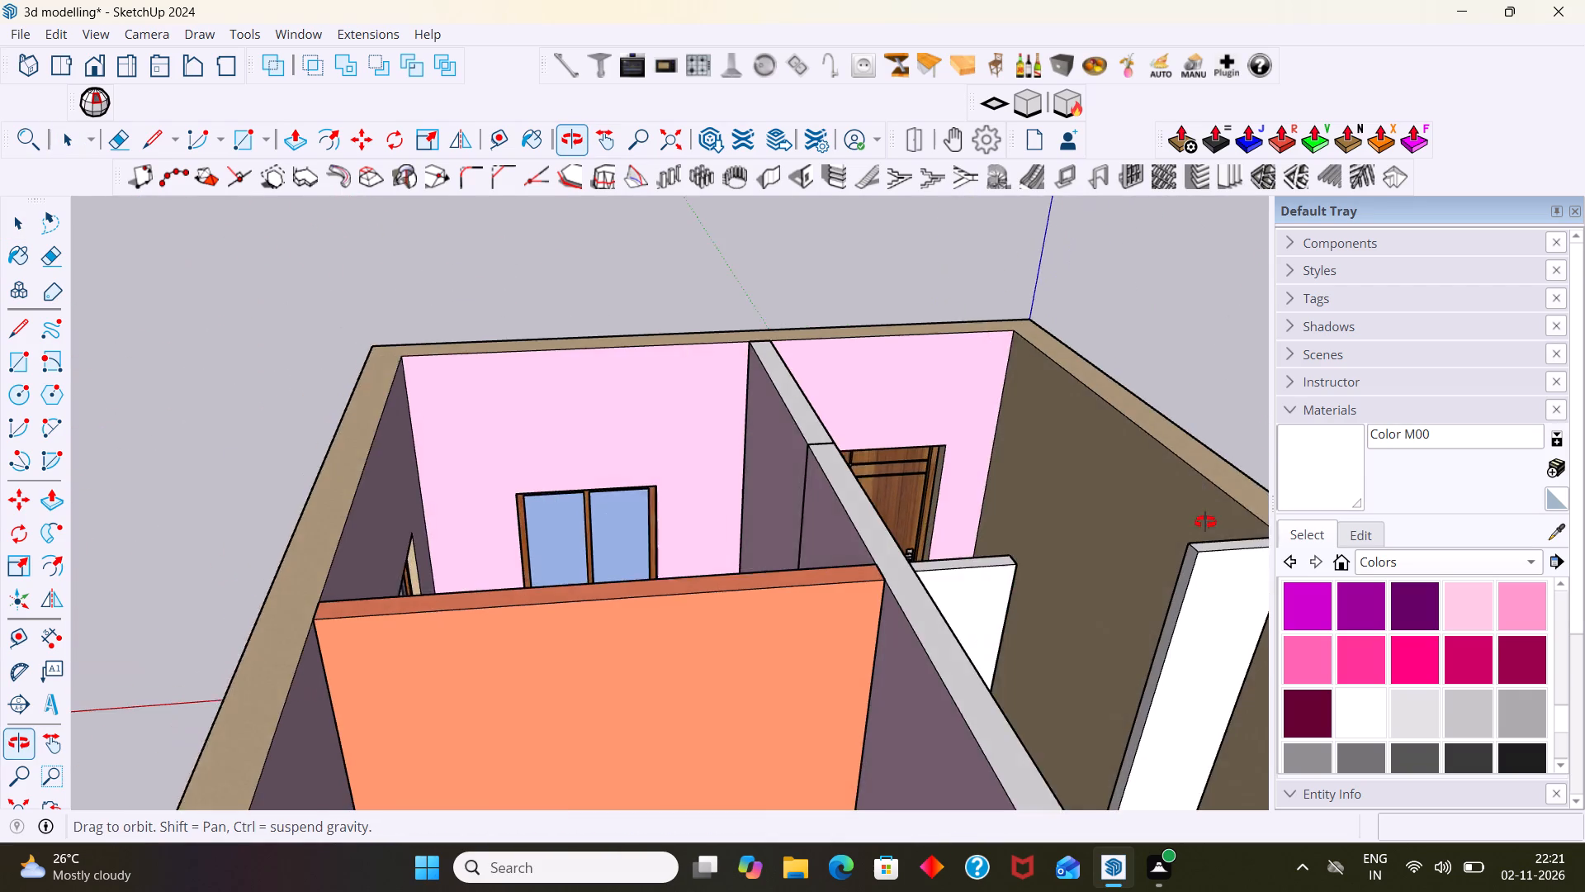
middle_drag(1205, 522, 1196, 508)
Examine the living room's end wall with the door, the long outer wall's inner face and the bedroom side.
scroll(1098, 476, down, 2)
shift+middle_drag(1006, 472, 286, 550)
scroll(151, 539, down, 3)
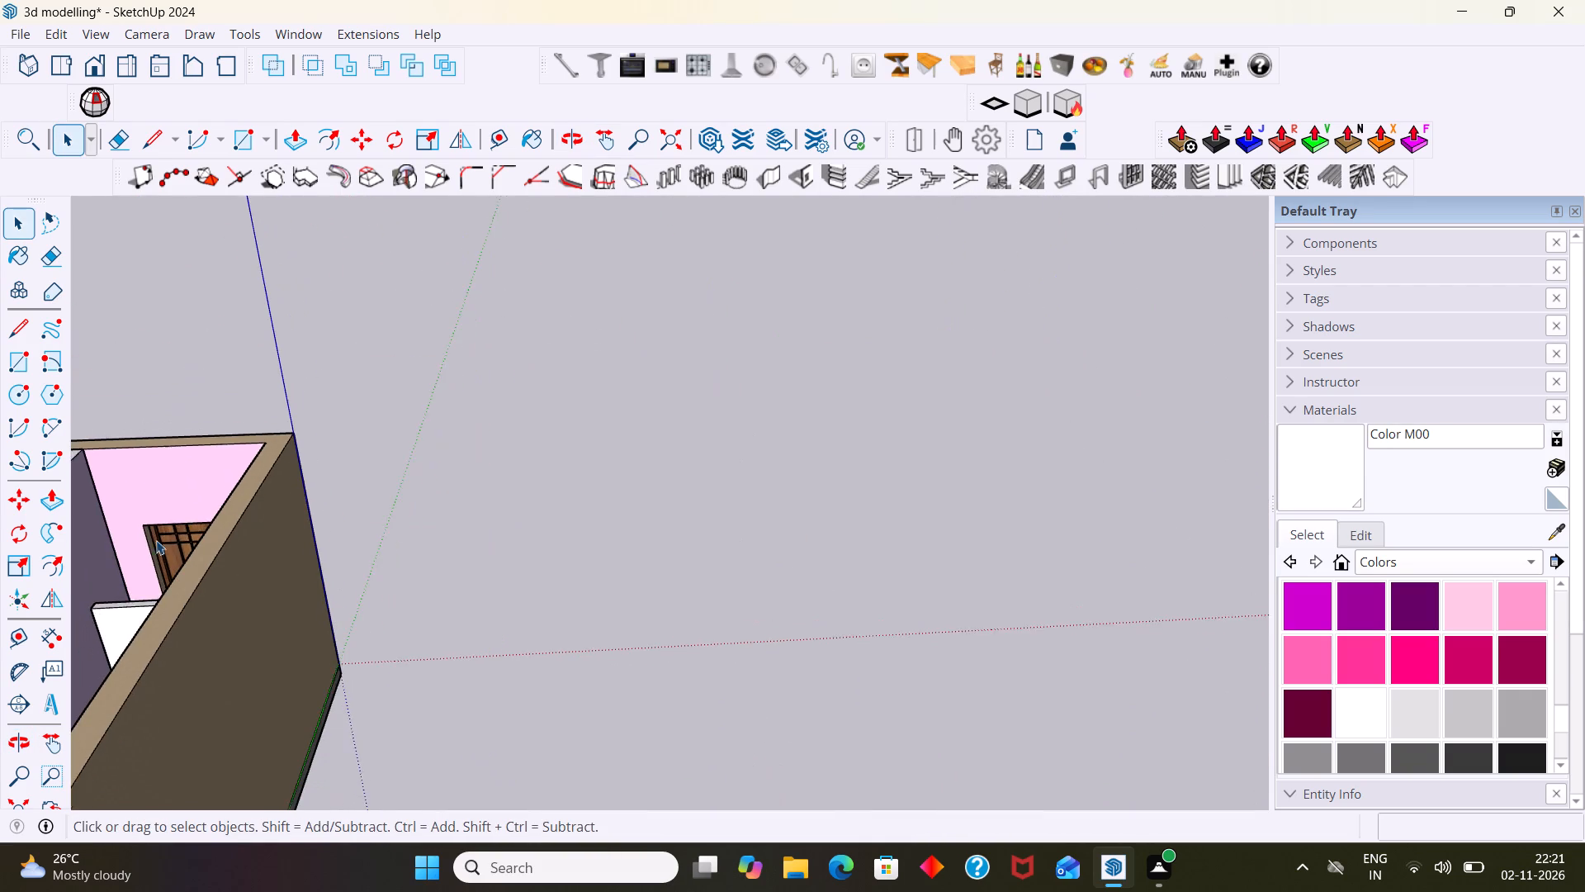
shift+middle_drag(264, 520, 508, 416)
scroll(464, 428, up, 6)
middle_drag(300, 545, 405, 619)
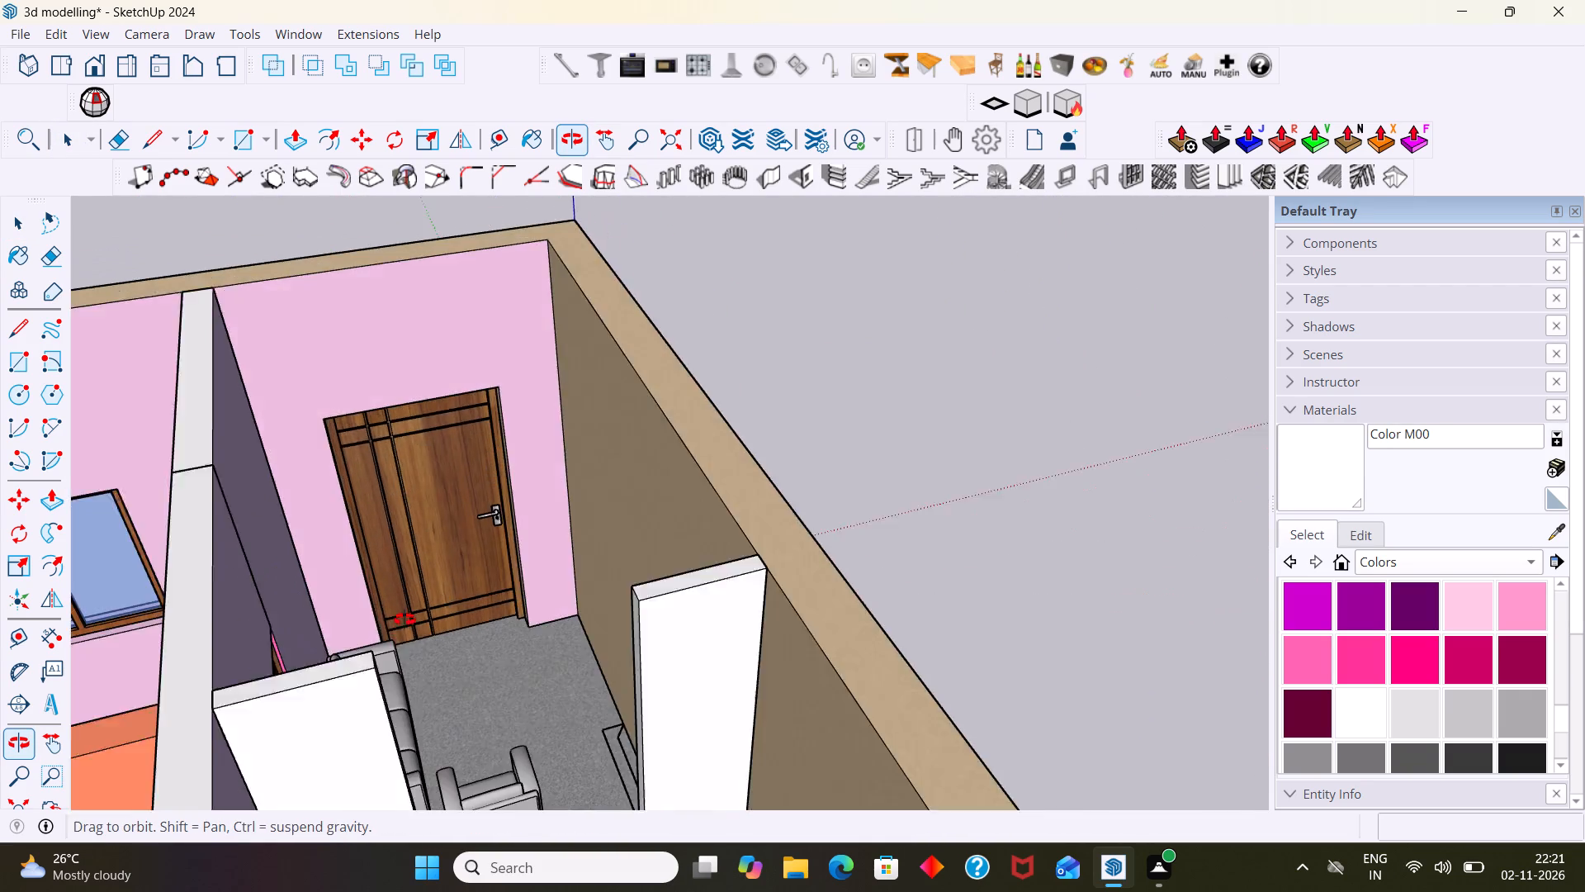
middle_drag(405, 619, 750, 517)
scroll(655, 346, up, 4)
middle_drag(662, 377, 681, 484)
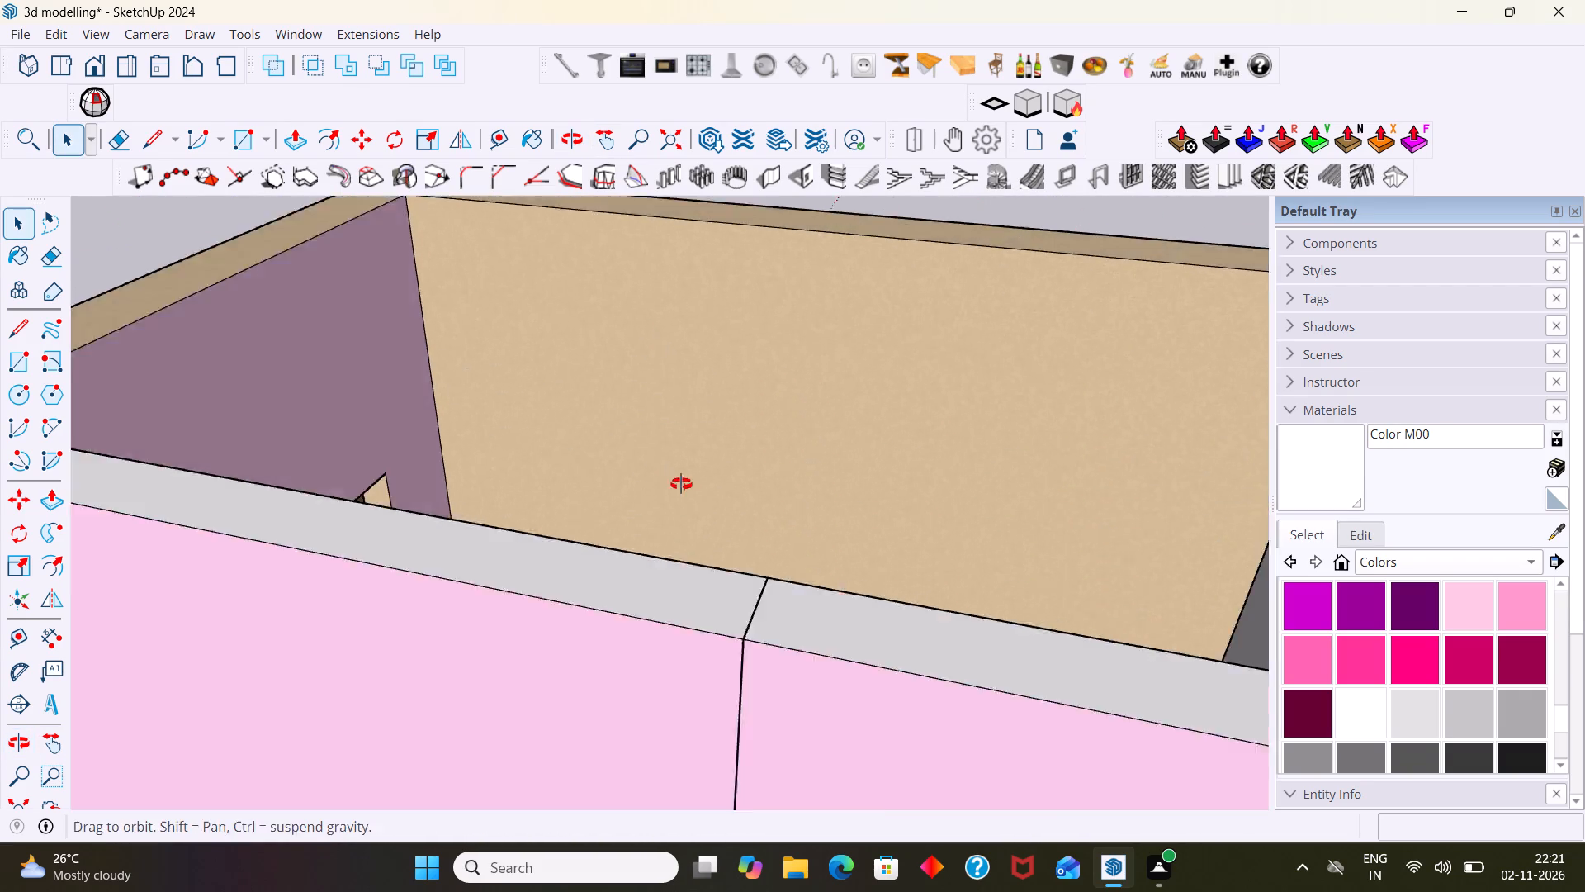
middle_drag(681, 484, 690, 512)
scroll(670, 471, up, 1)
scroll(670, 471, down, 14)
middle_drag(792, 408, 878, 656)
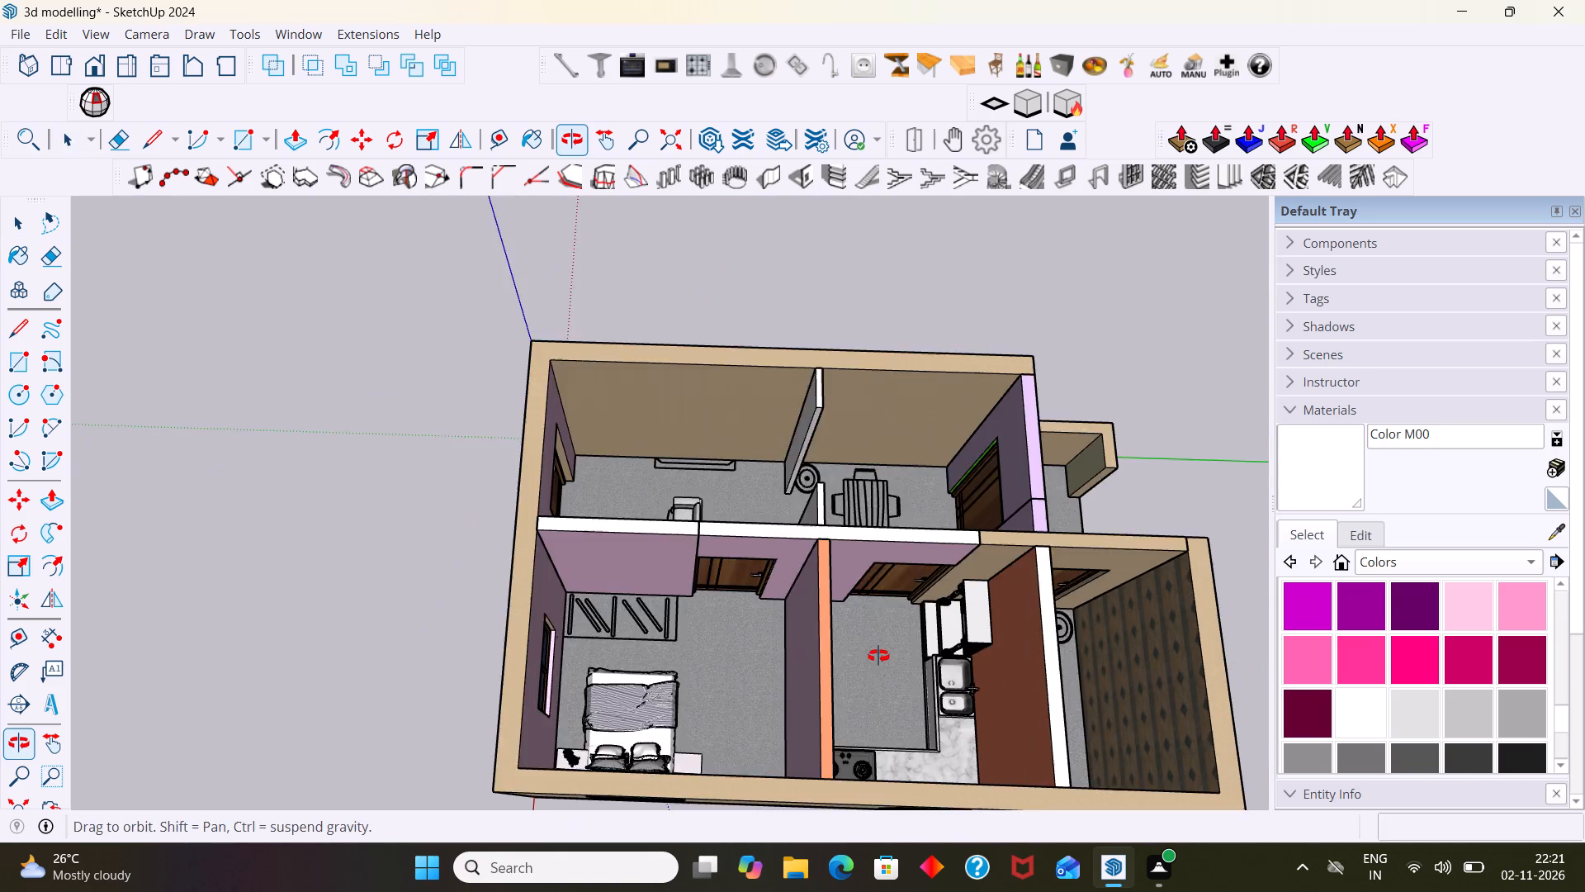
middle_drag(878, 656, 878, 616)
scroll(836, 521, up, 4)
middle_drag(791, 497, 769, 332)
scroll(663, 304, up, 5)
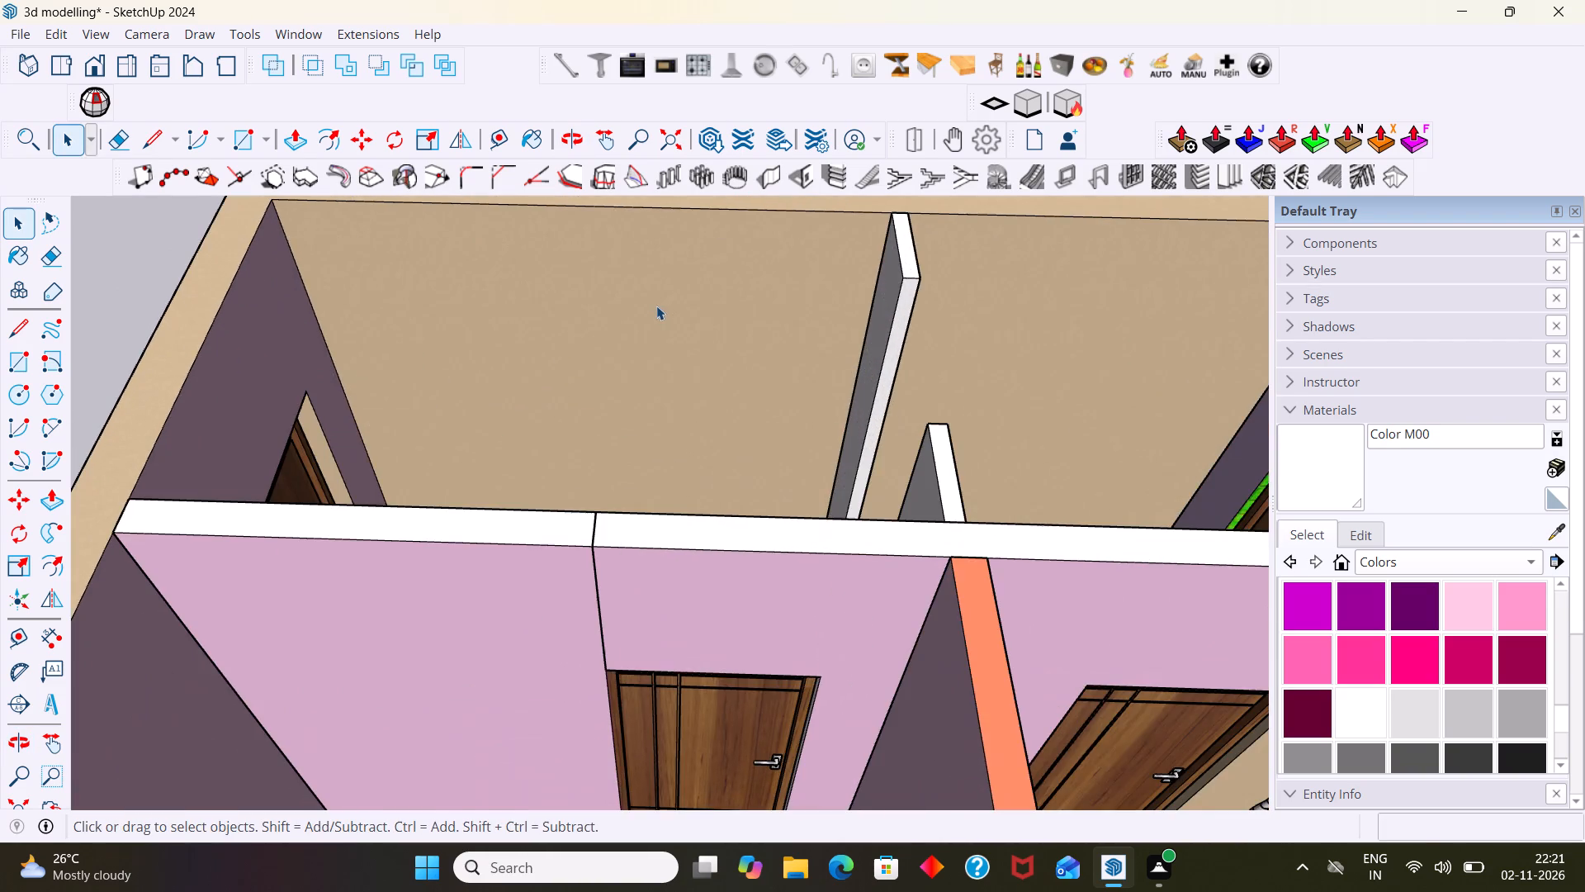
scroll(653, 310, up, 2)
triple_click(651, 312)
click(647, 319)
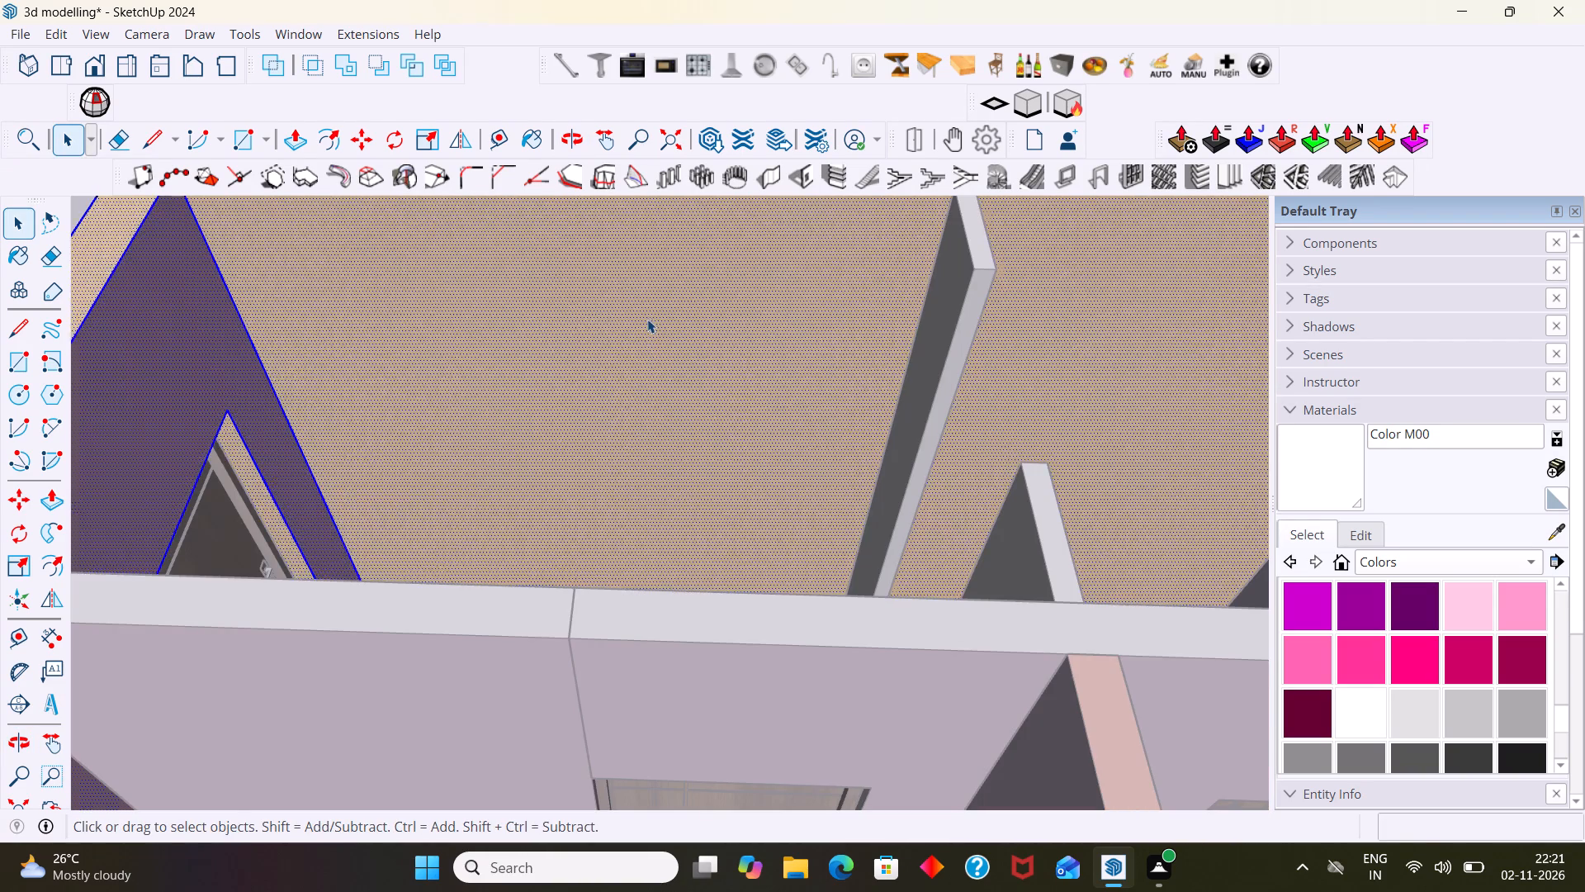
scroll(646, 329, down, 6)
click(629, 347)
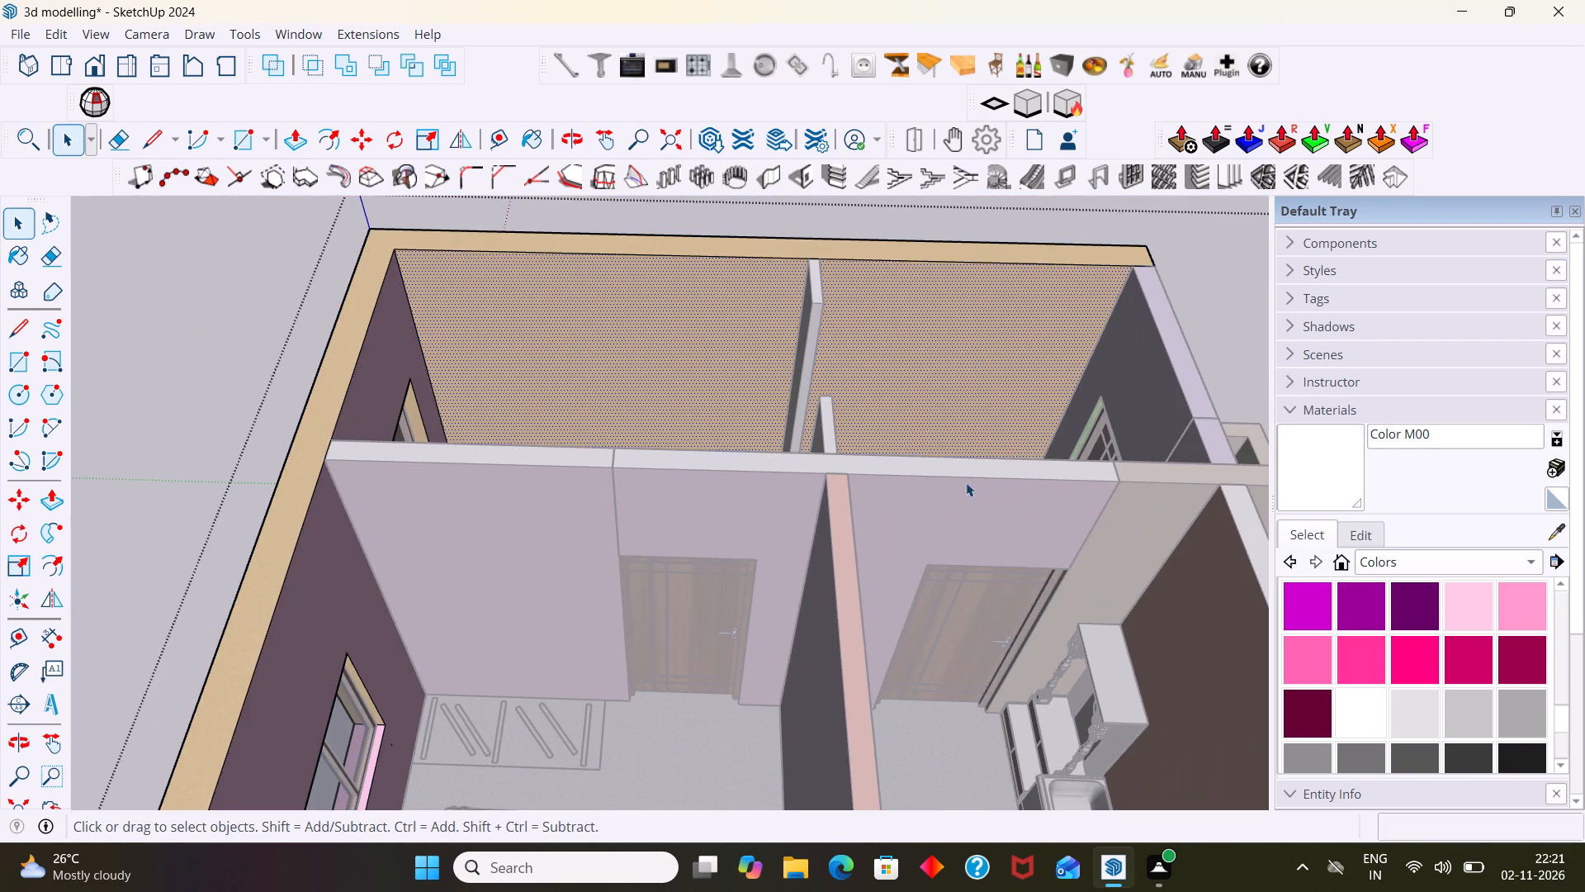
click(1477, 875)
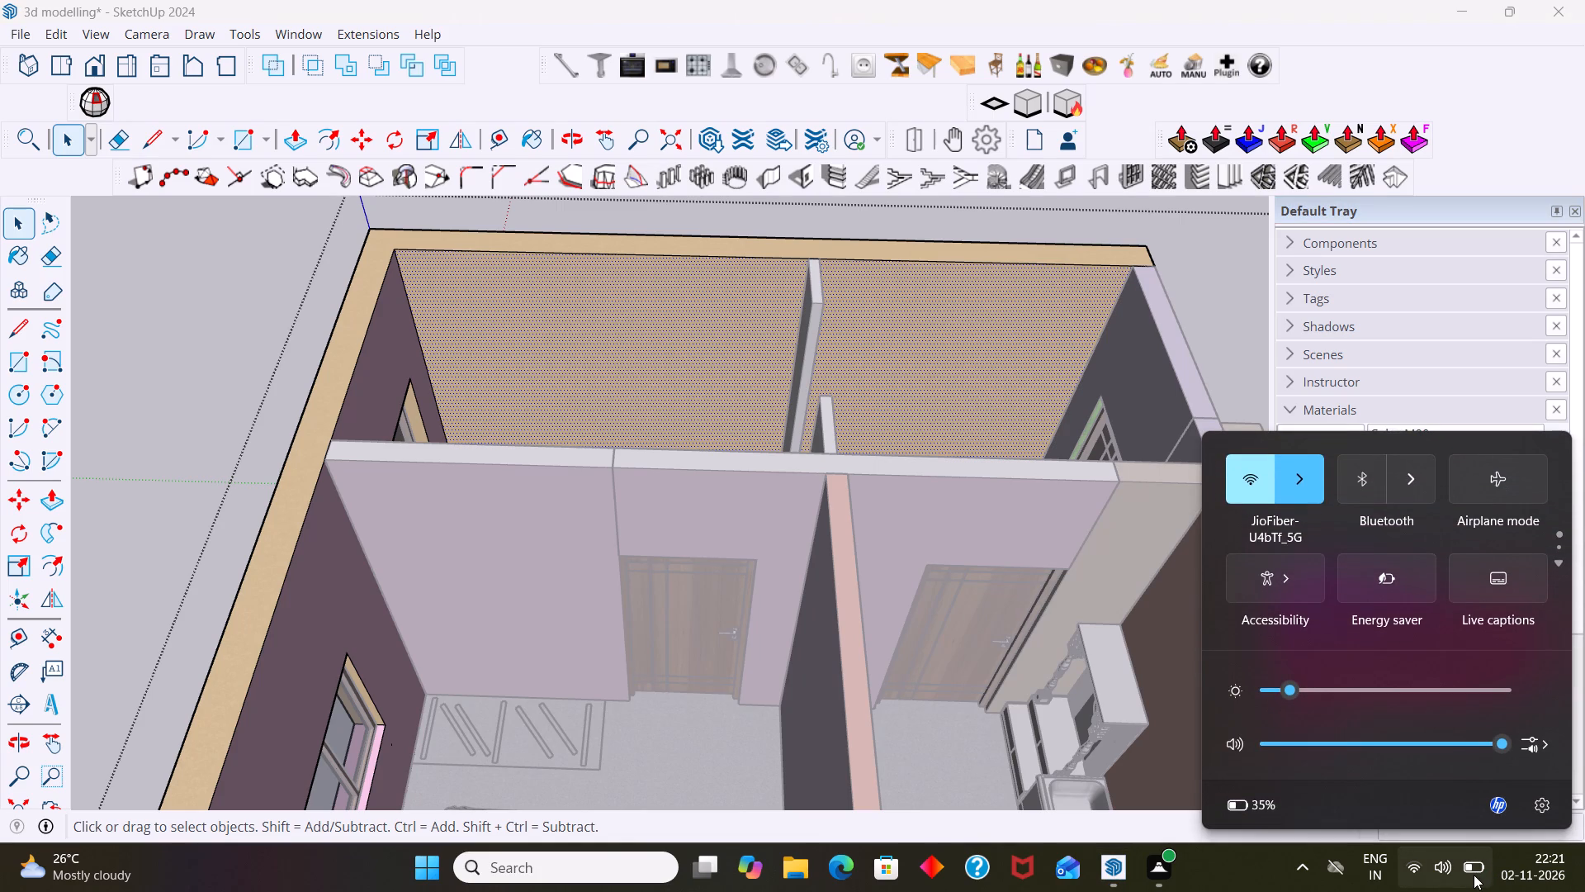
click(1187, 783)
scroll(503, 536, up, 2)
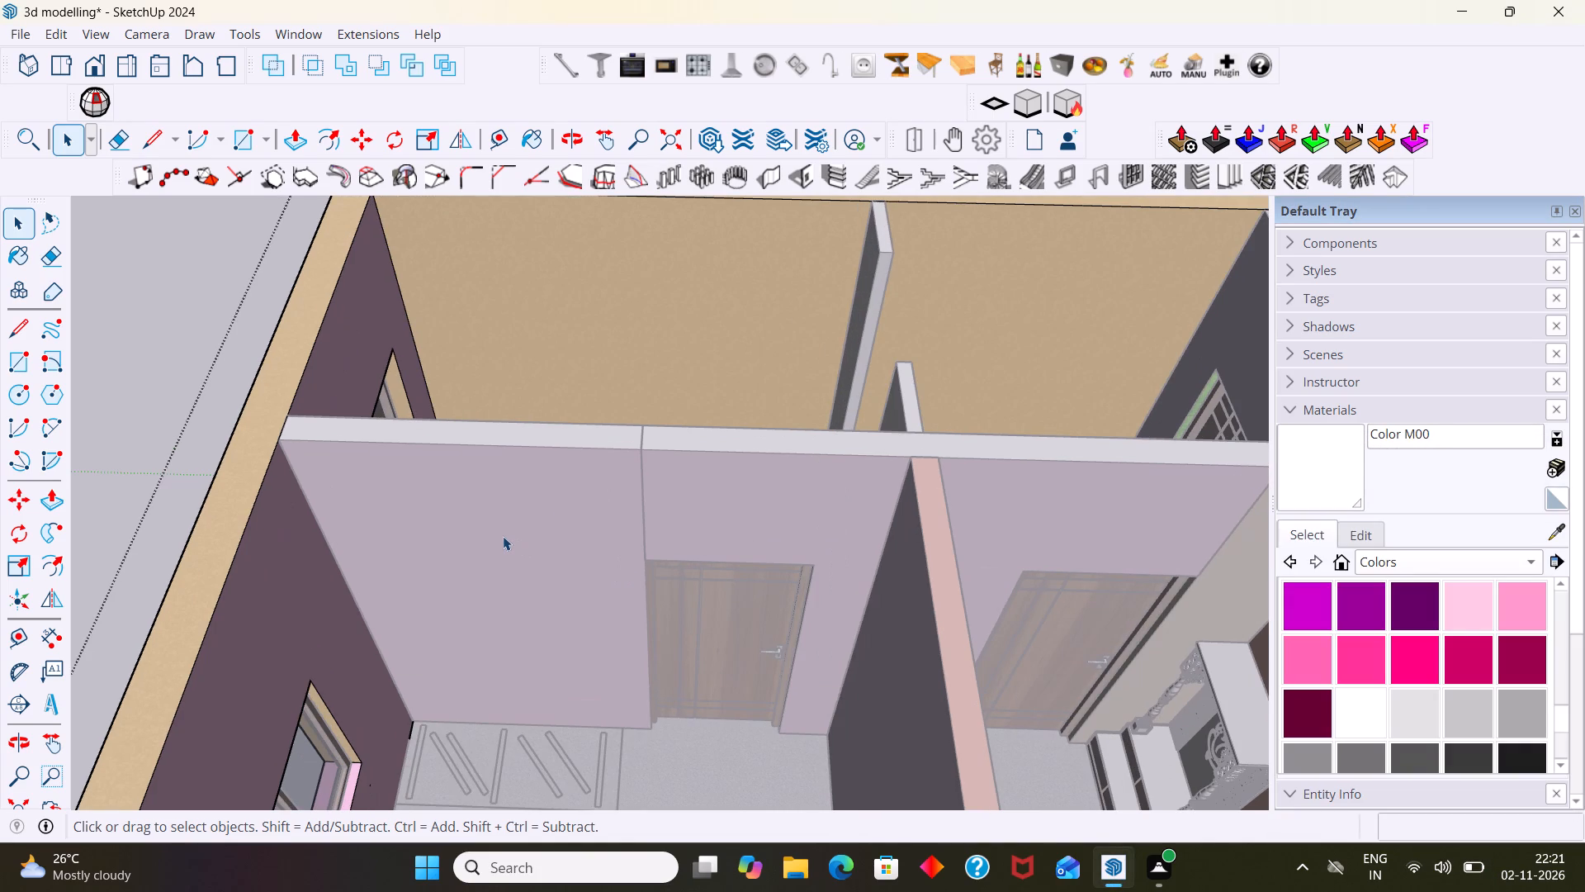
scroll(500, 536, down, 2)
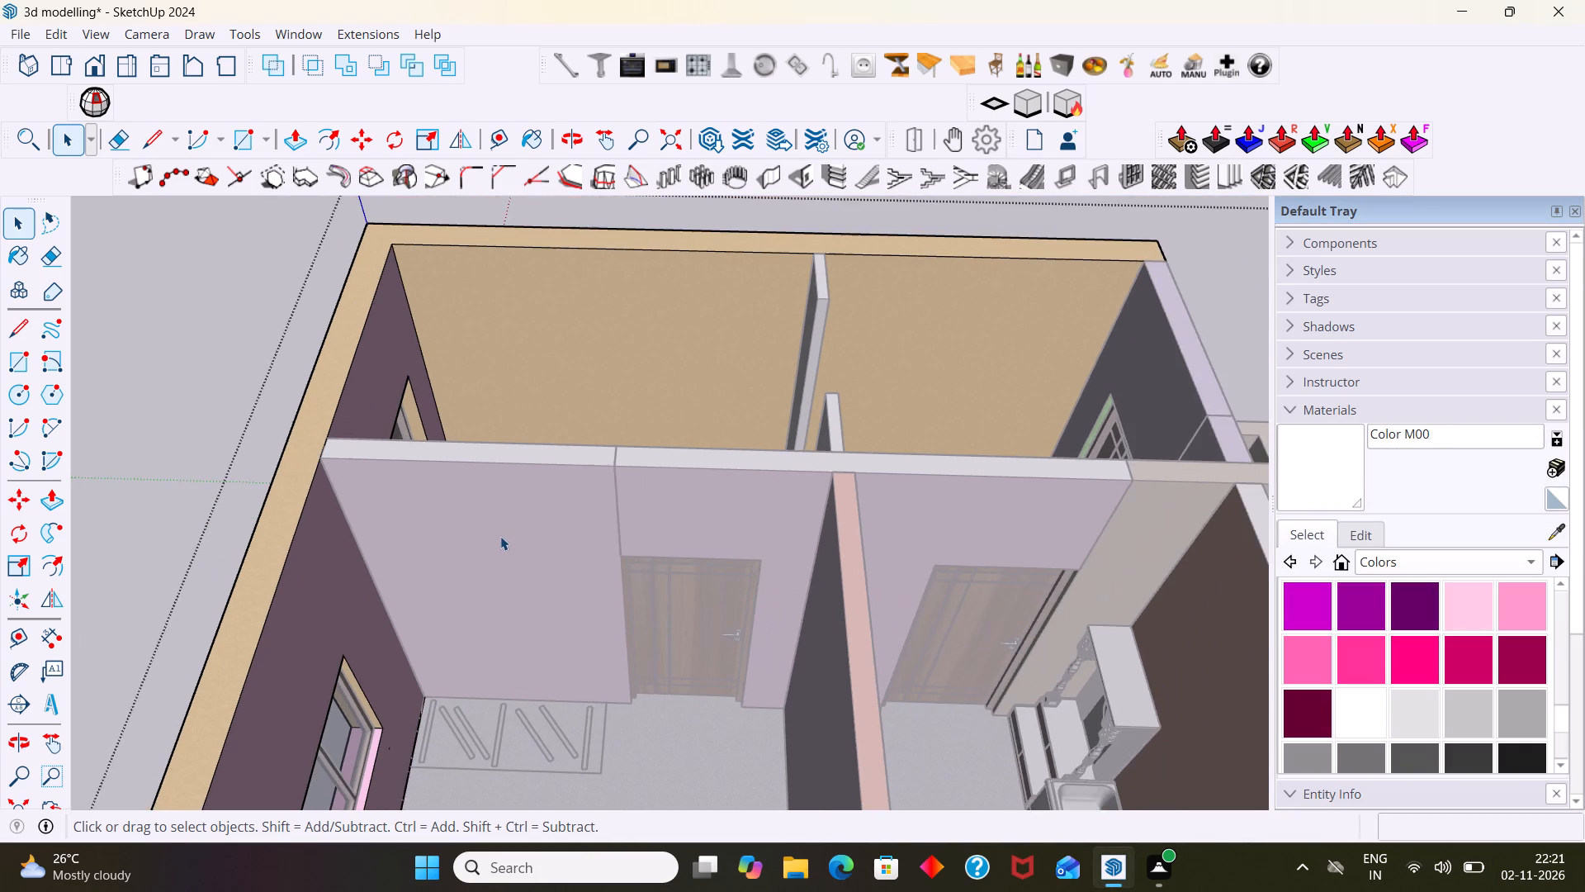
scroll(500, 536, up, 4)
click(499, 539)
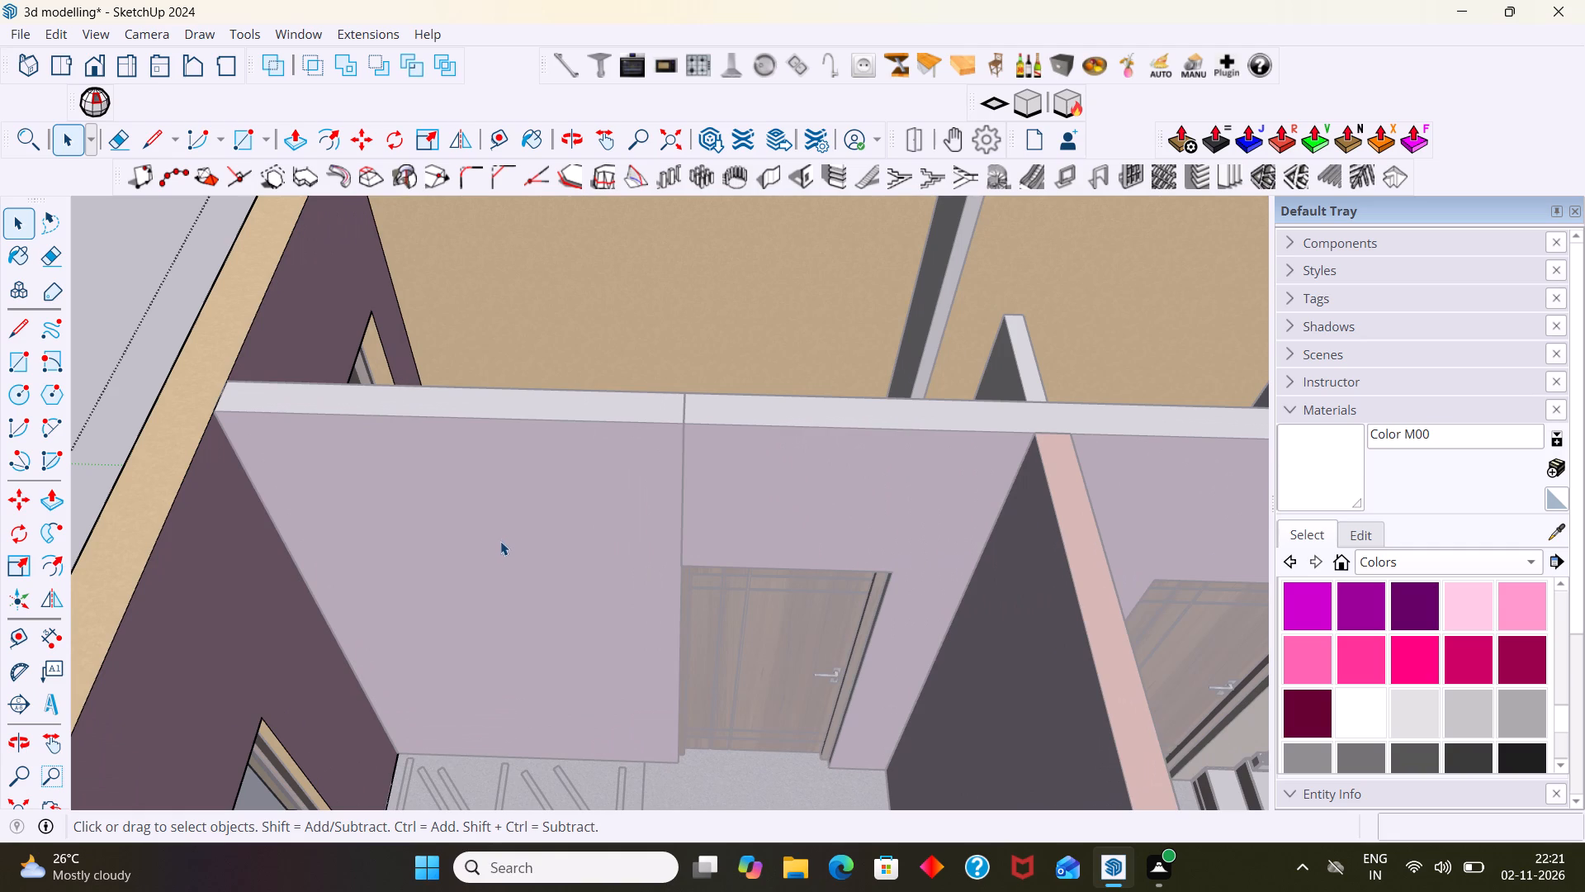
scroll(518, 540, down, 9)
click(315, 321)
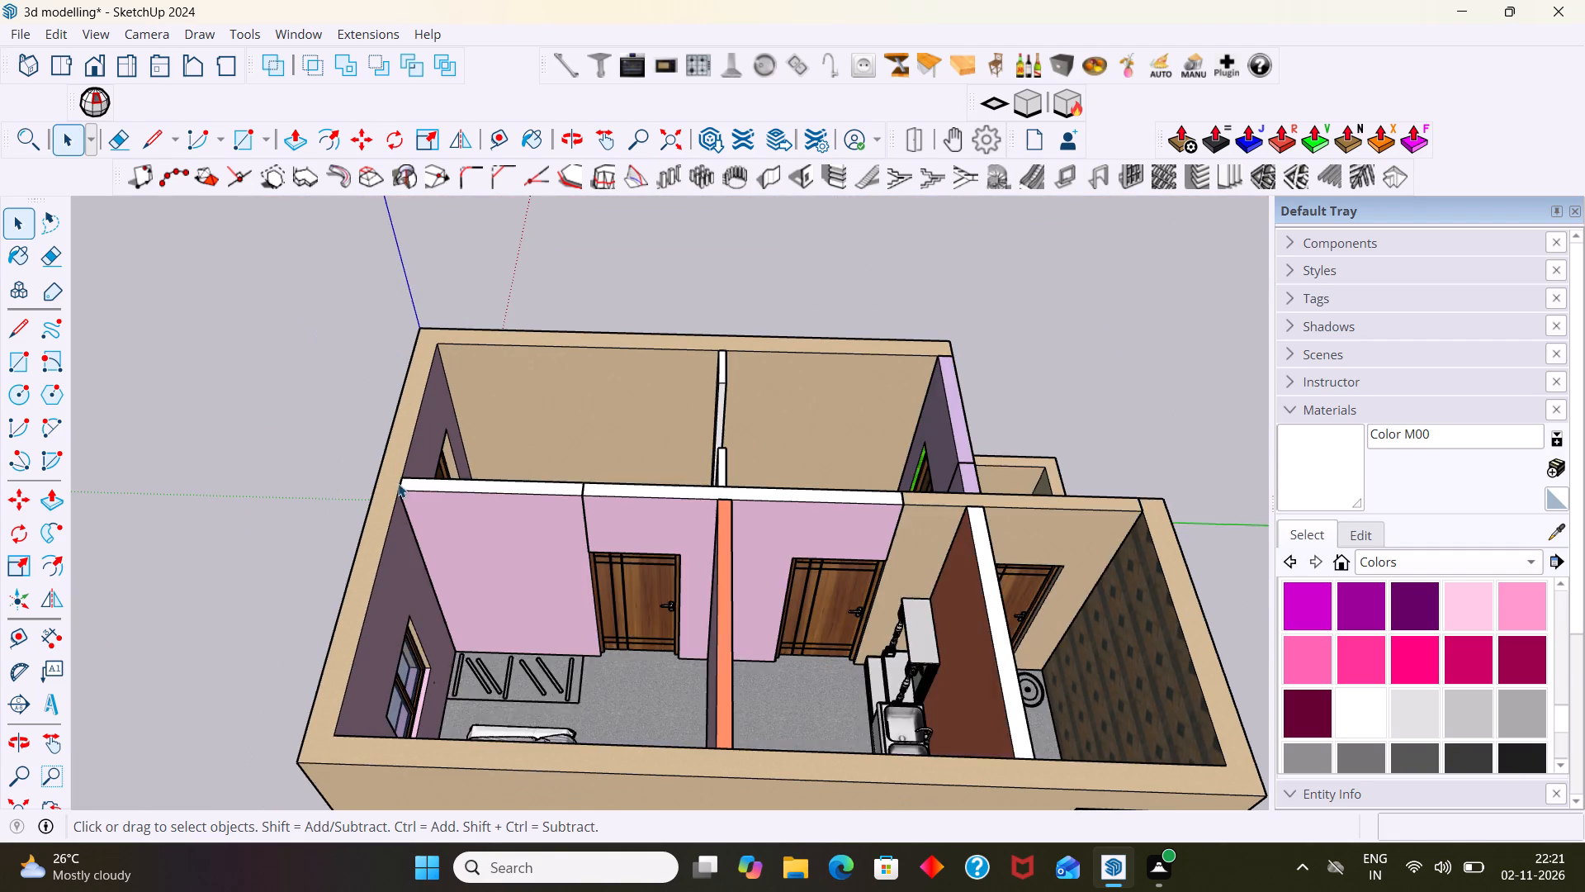
Sample 0201 AP 9425 OUTDOOR PINK from the bedroom's outer wall and paint the bedroom-side face of the wall behind the sofa.
scroll(422, 523, up, 7)
triple_click(460, 538)
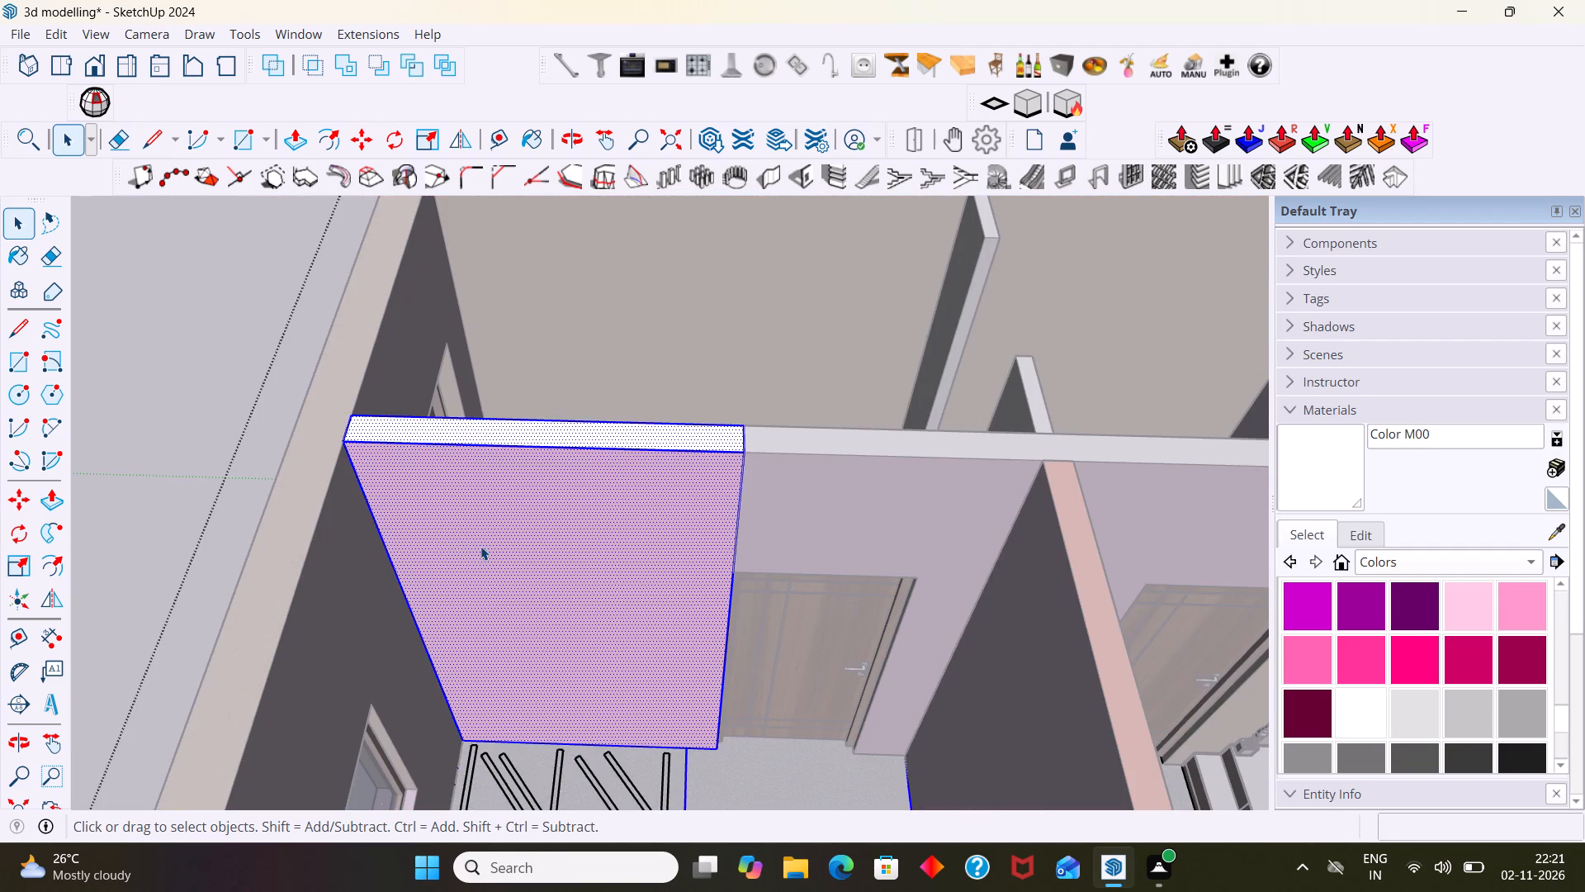
click(482, 546)
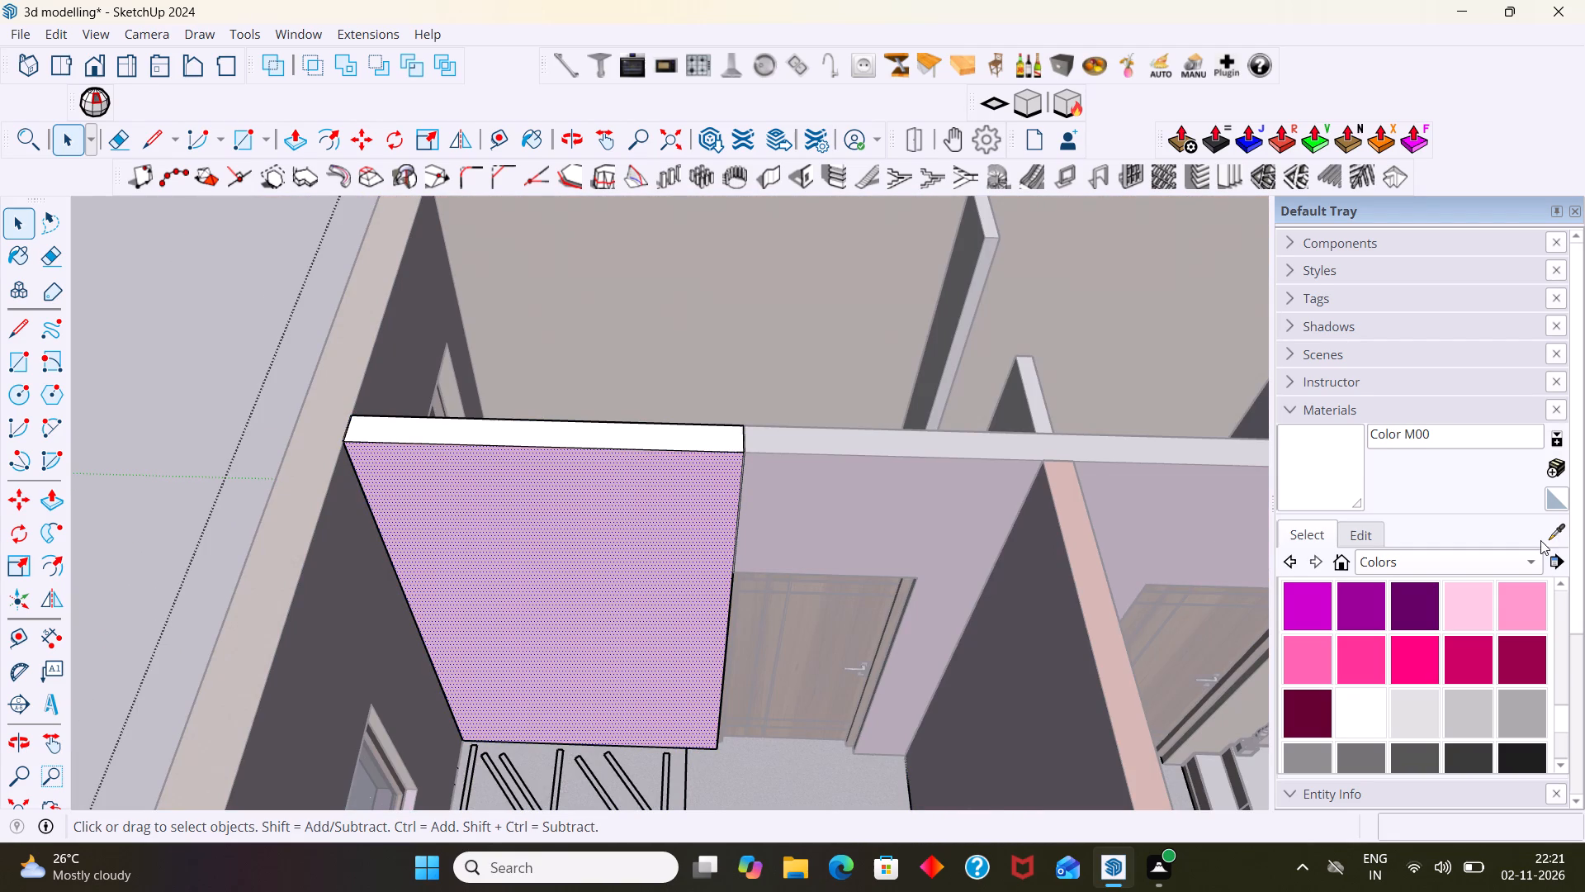
scroll(977, 658, down, 6)
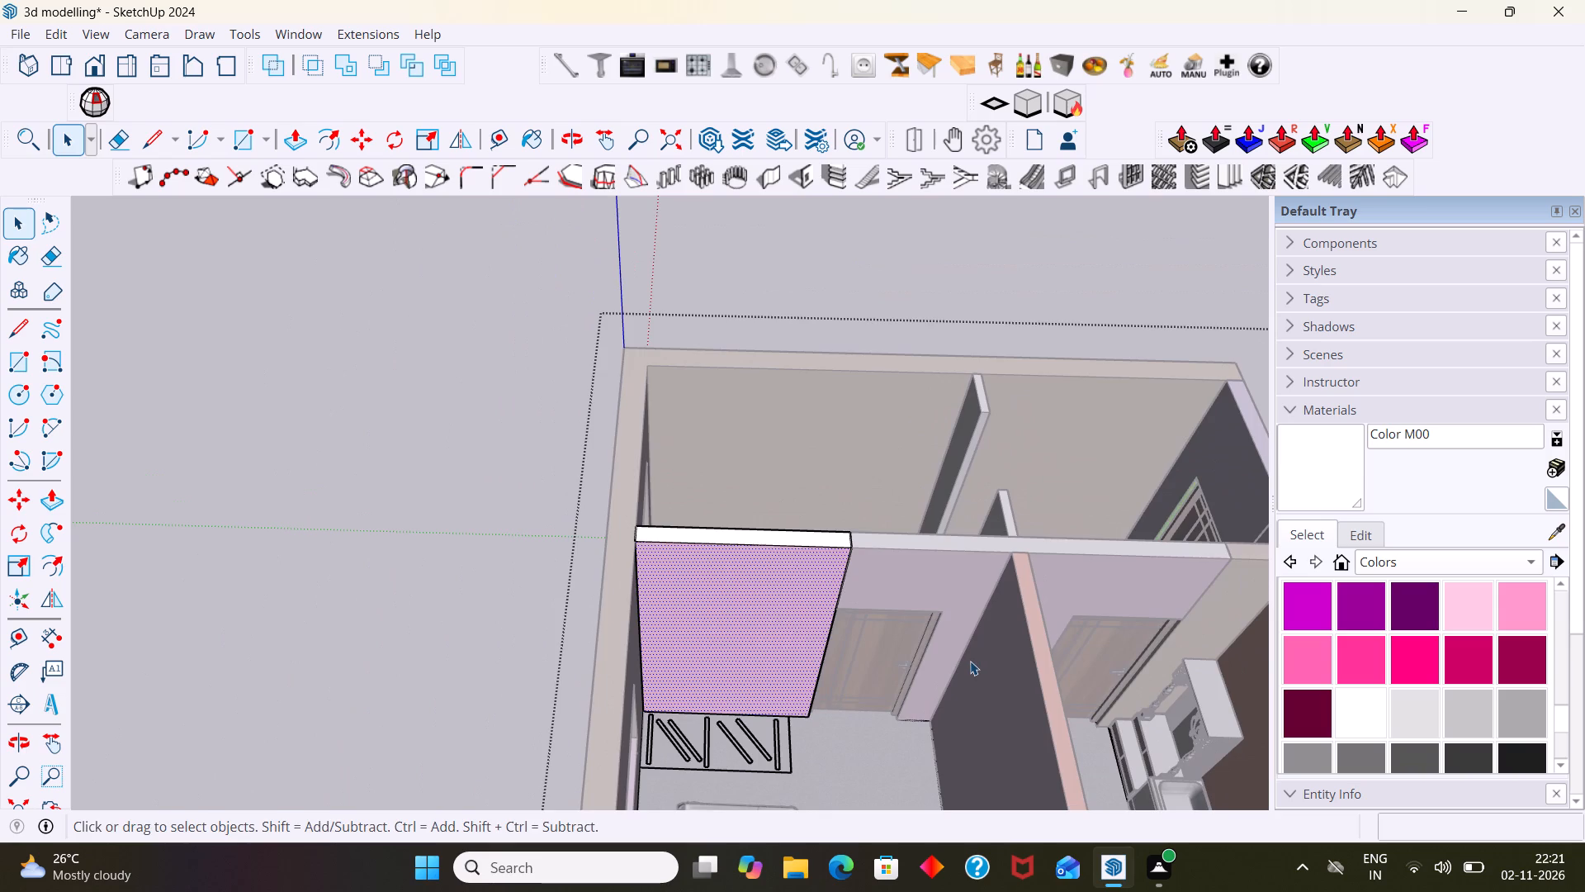
middle_drag(970, 661, 370, 659)
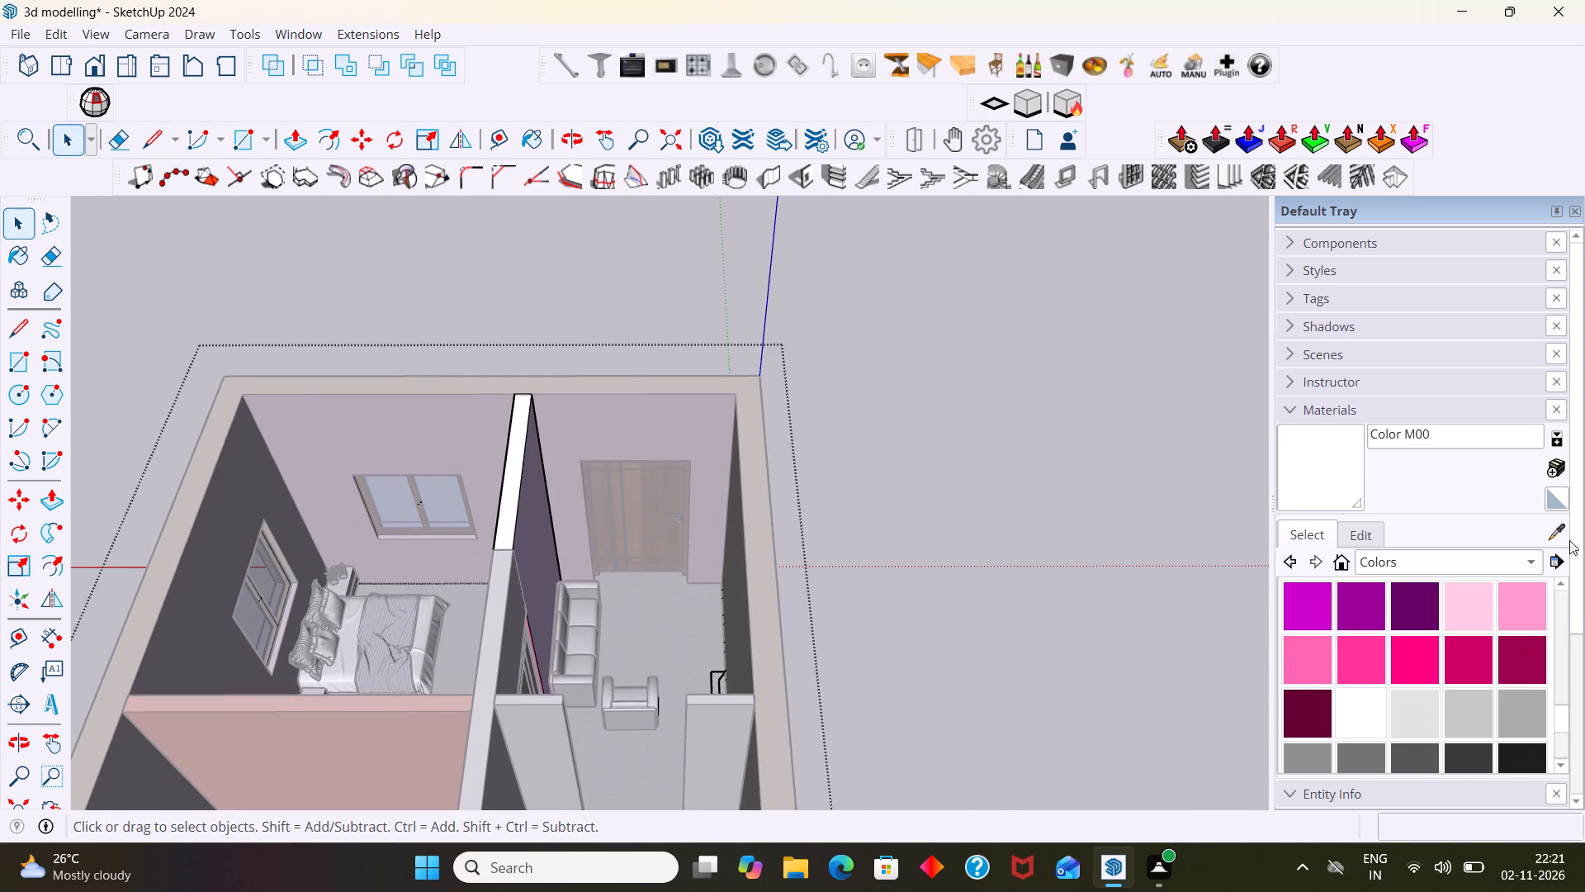
click(1550, 537)
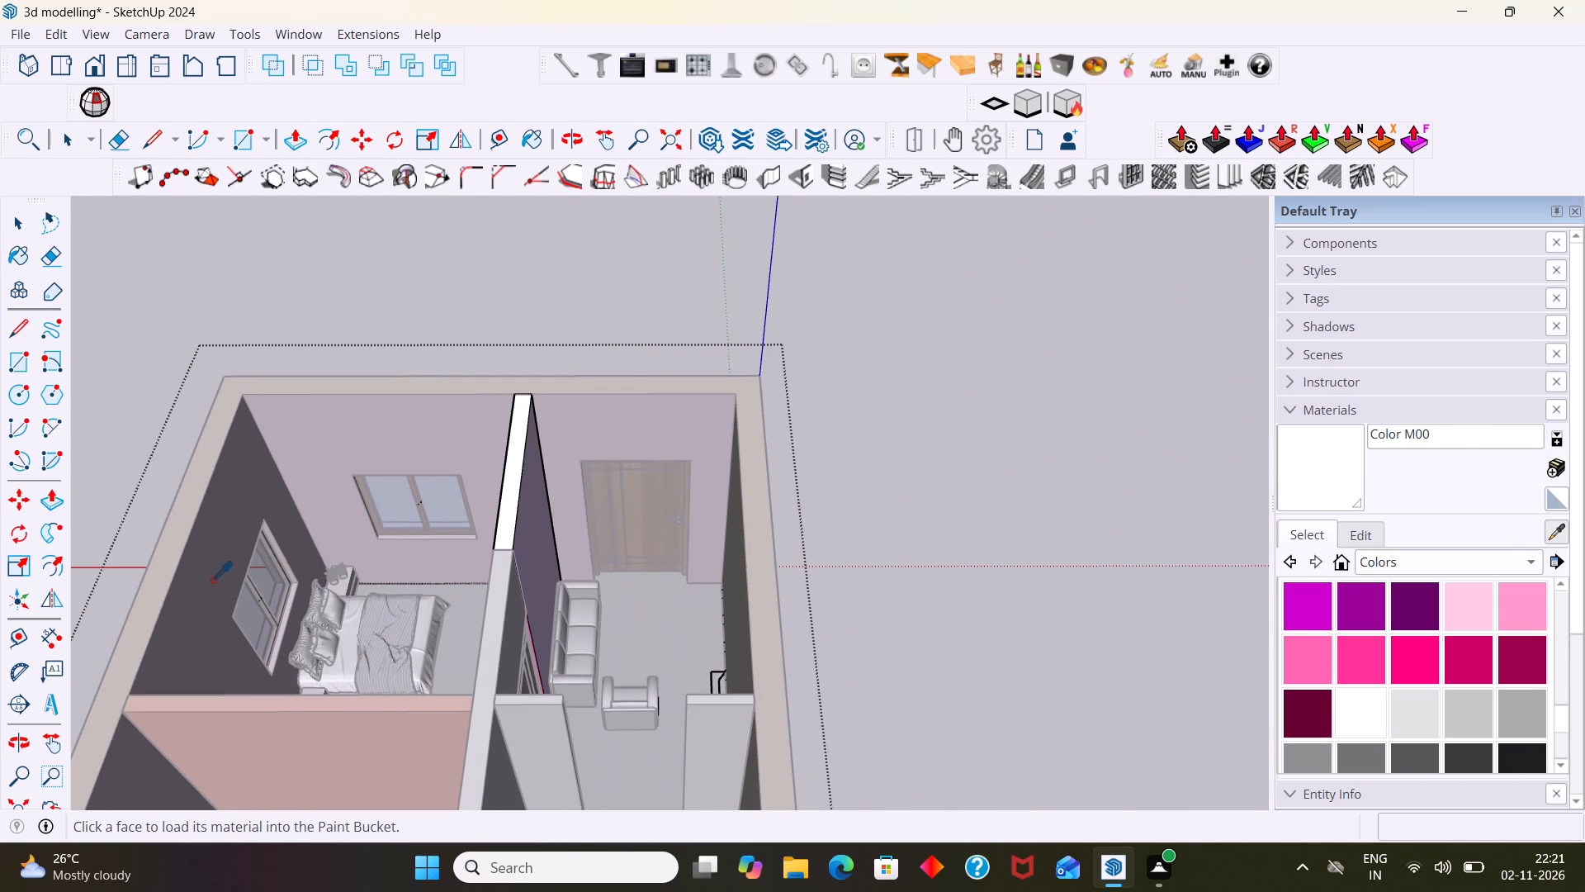
click(211, 578)
middle_drag(363, 554, 793, 513)
scroll(701, 564, up, 6)
click(679, 614)
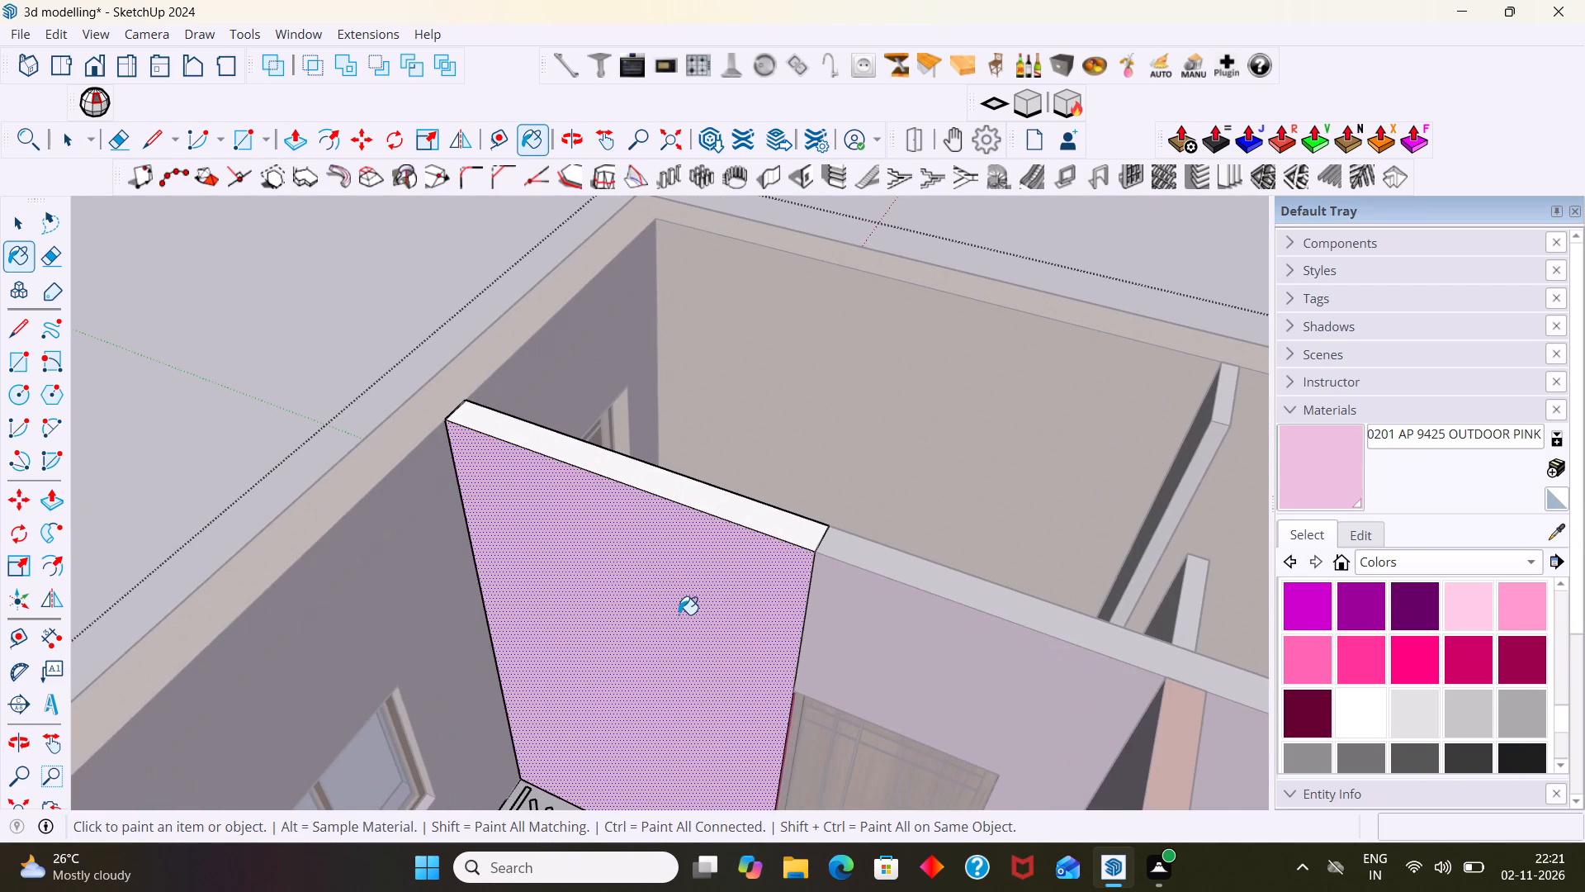
scroll(661, 586, up, 4)
click(660, 580)
click(706, 527)
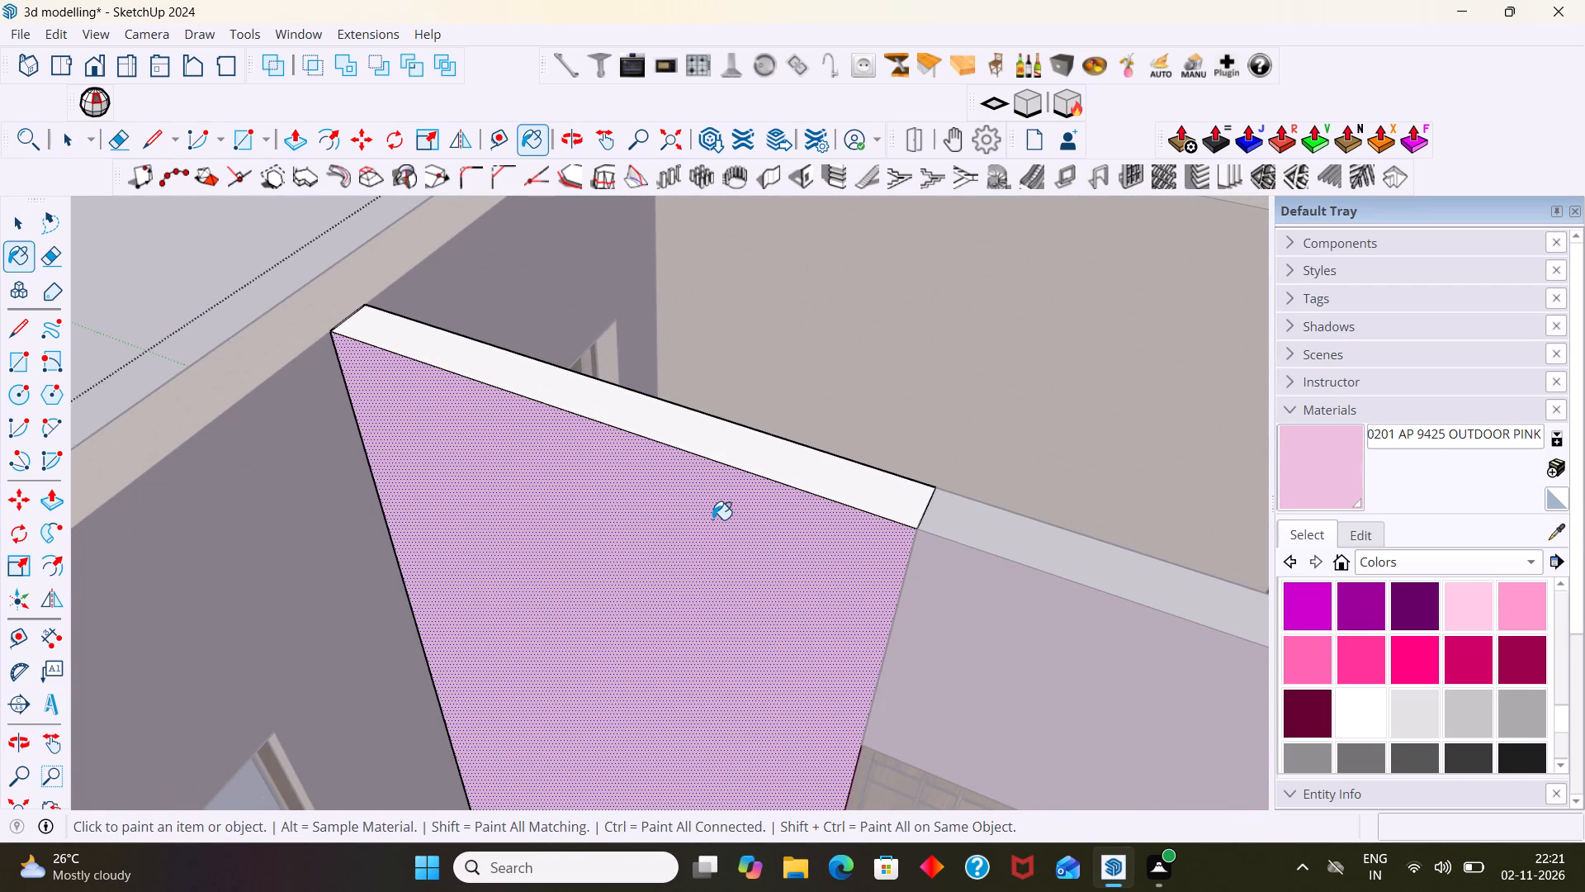
click(712, 520)
click(714, 524)
key(space)
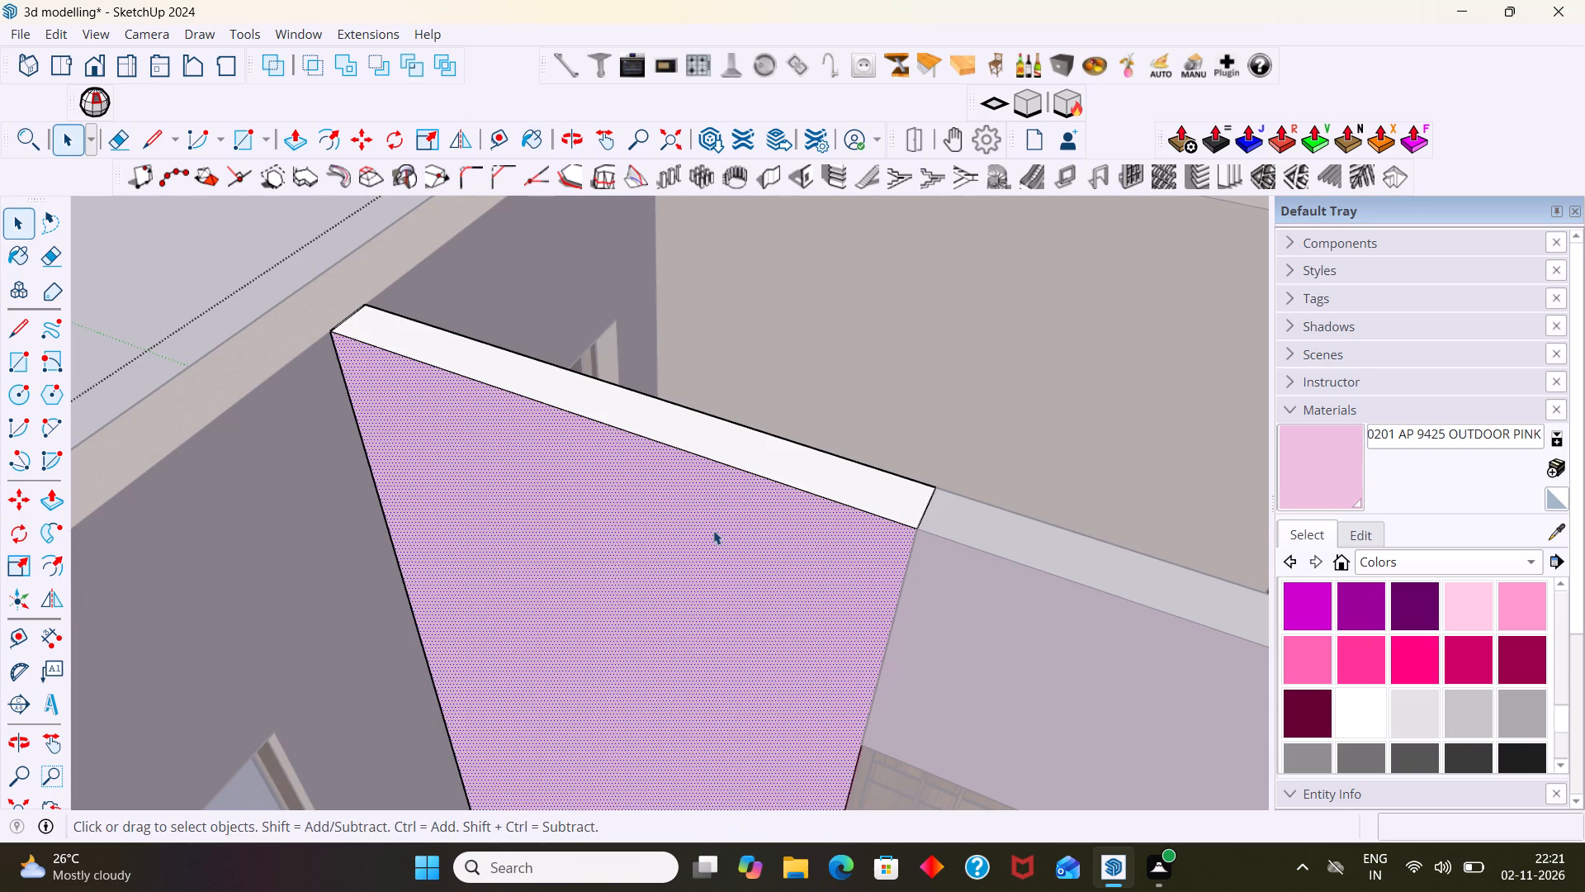
click(712, 531)
scroll(912, 633, down, 10)
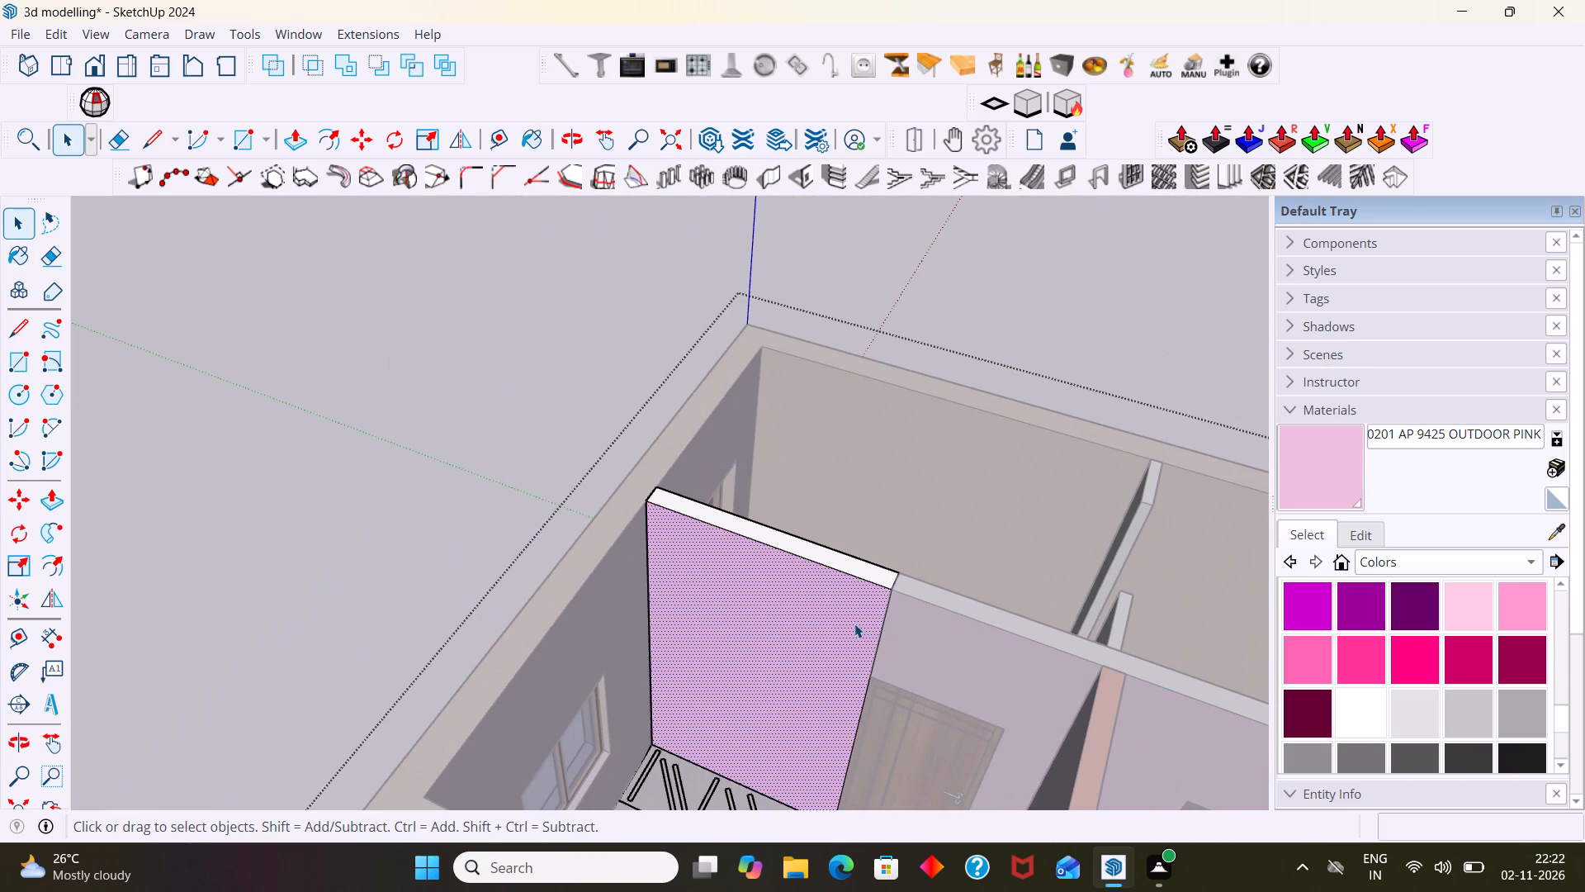
click(1000, 262)
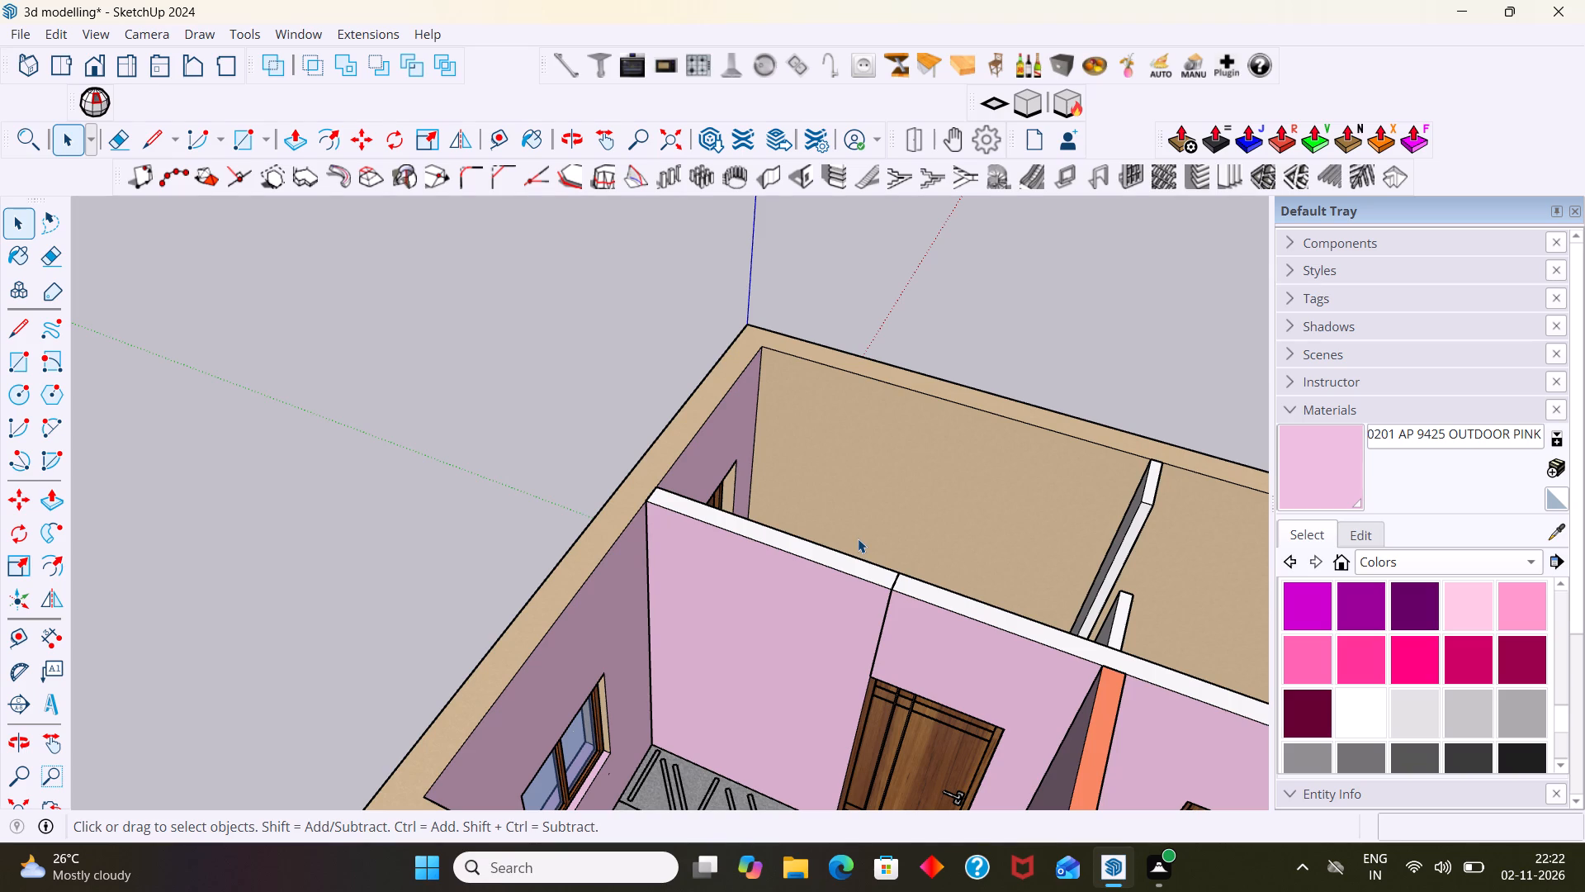
Reopen the wall behind the sofa for editing and sample Color J01 as the paint material.
scroll(783, 595, up, 9)
click(782, 596)
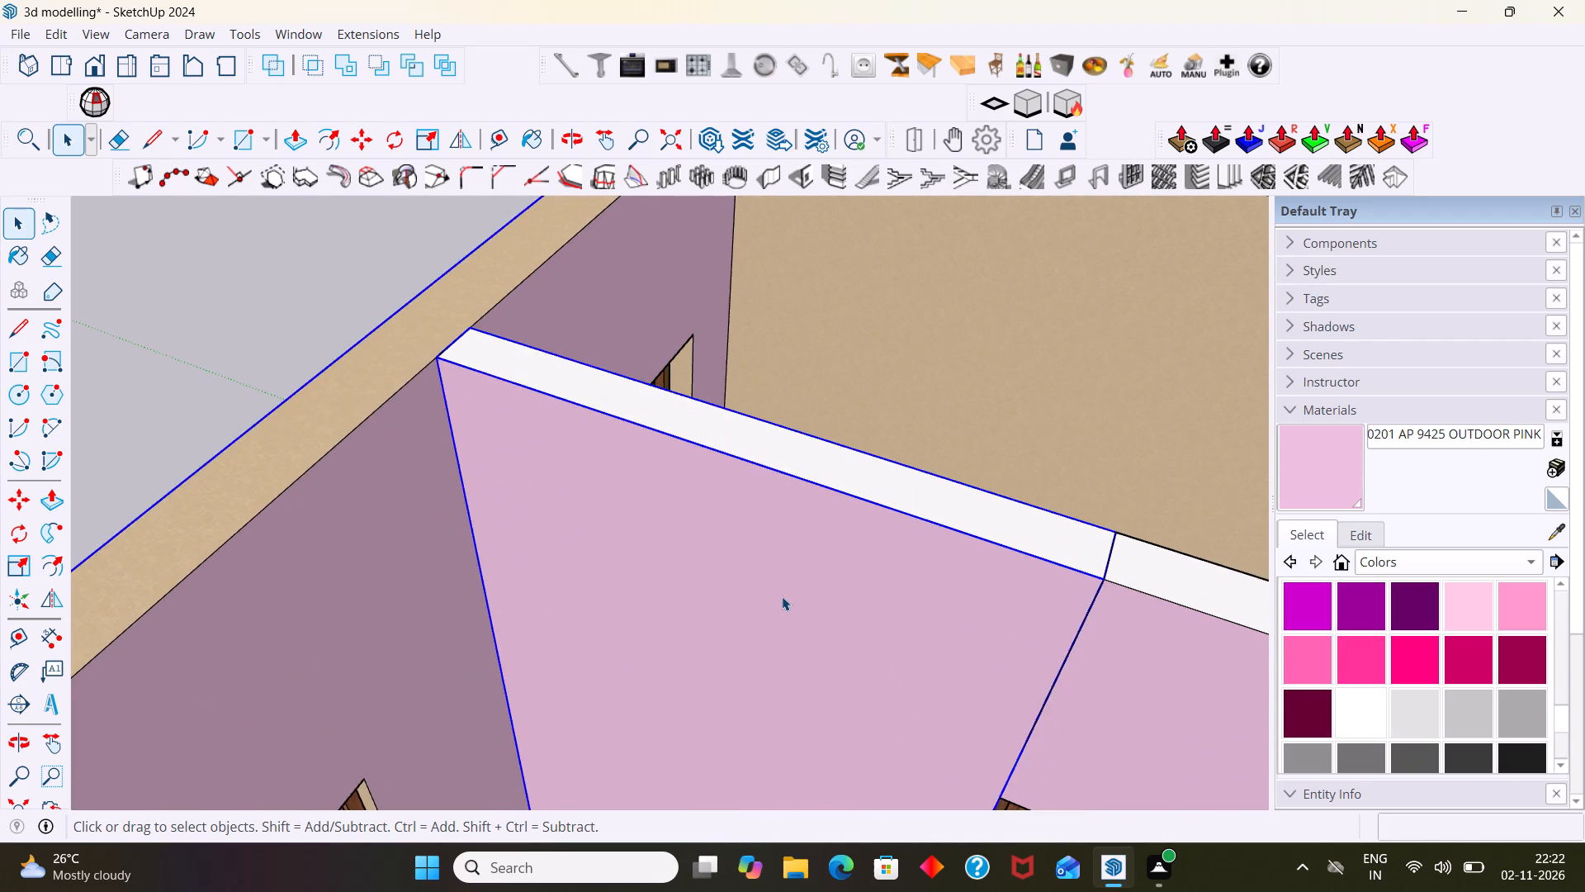
double_click(782, 596)
click(767, 608)
scroll(766, 608, up, 1)
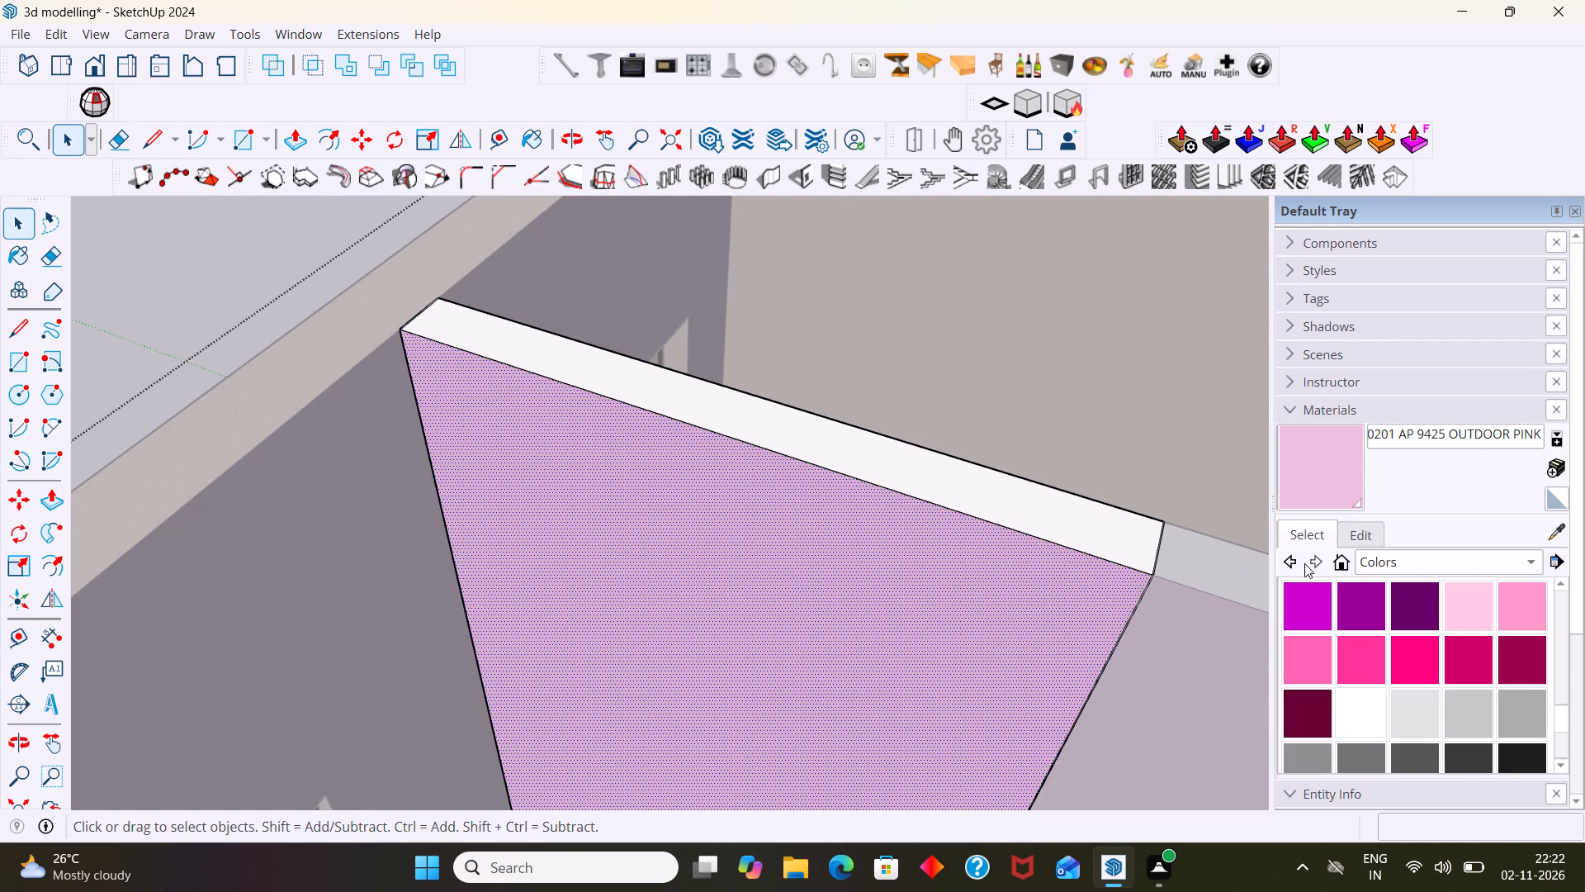
click(1552, 529)
scroll(855, 621, down, 2)
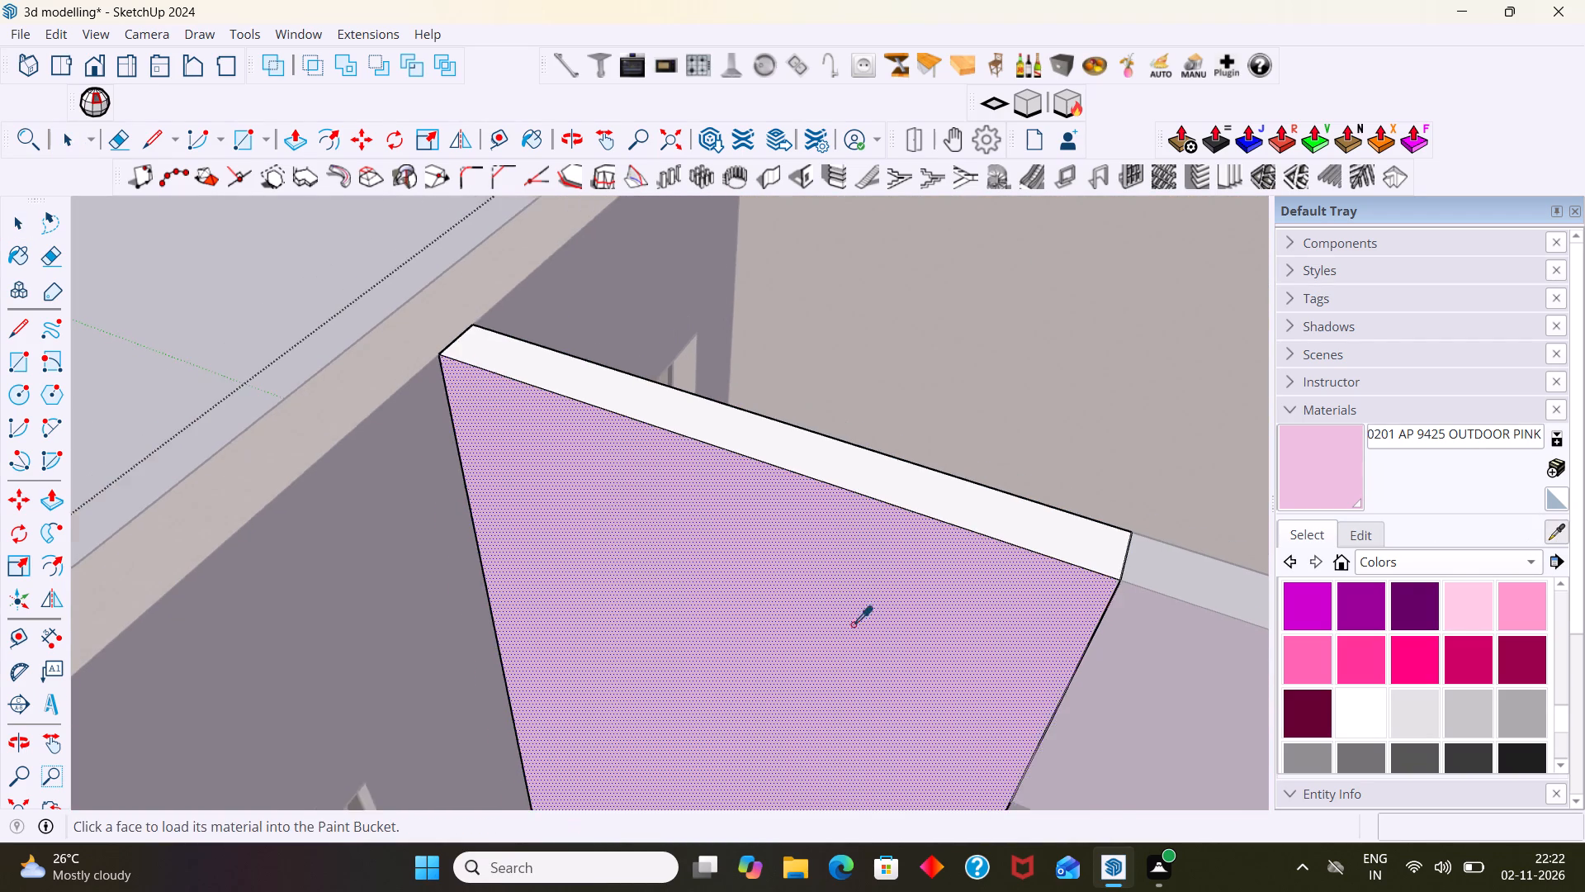
scroll(853, 624, down, 4)
middle_drag(835, 638, 397, 620)
scroll(331, 599, down, 9)
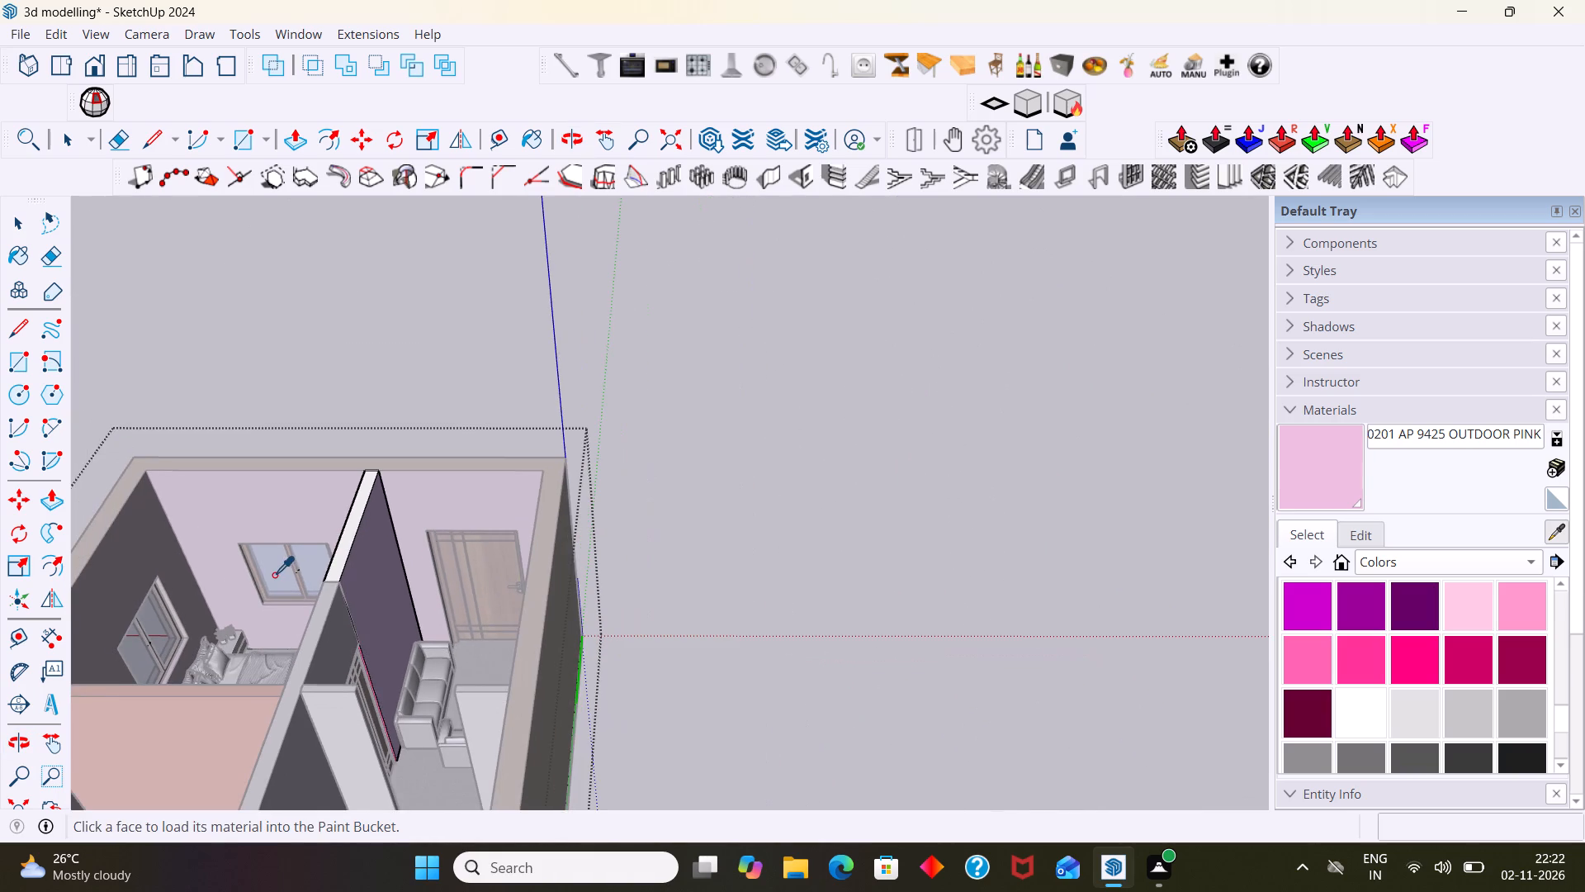
middle_drag(277, 574, 589, 559)
scroll(523, 553, up, 3)
middle_drag(487, 579, 287, 578)
scroll(331, 554, up, 6)
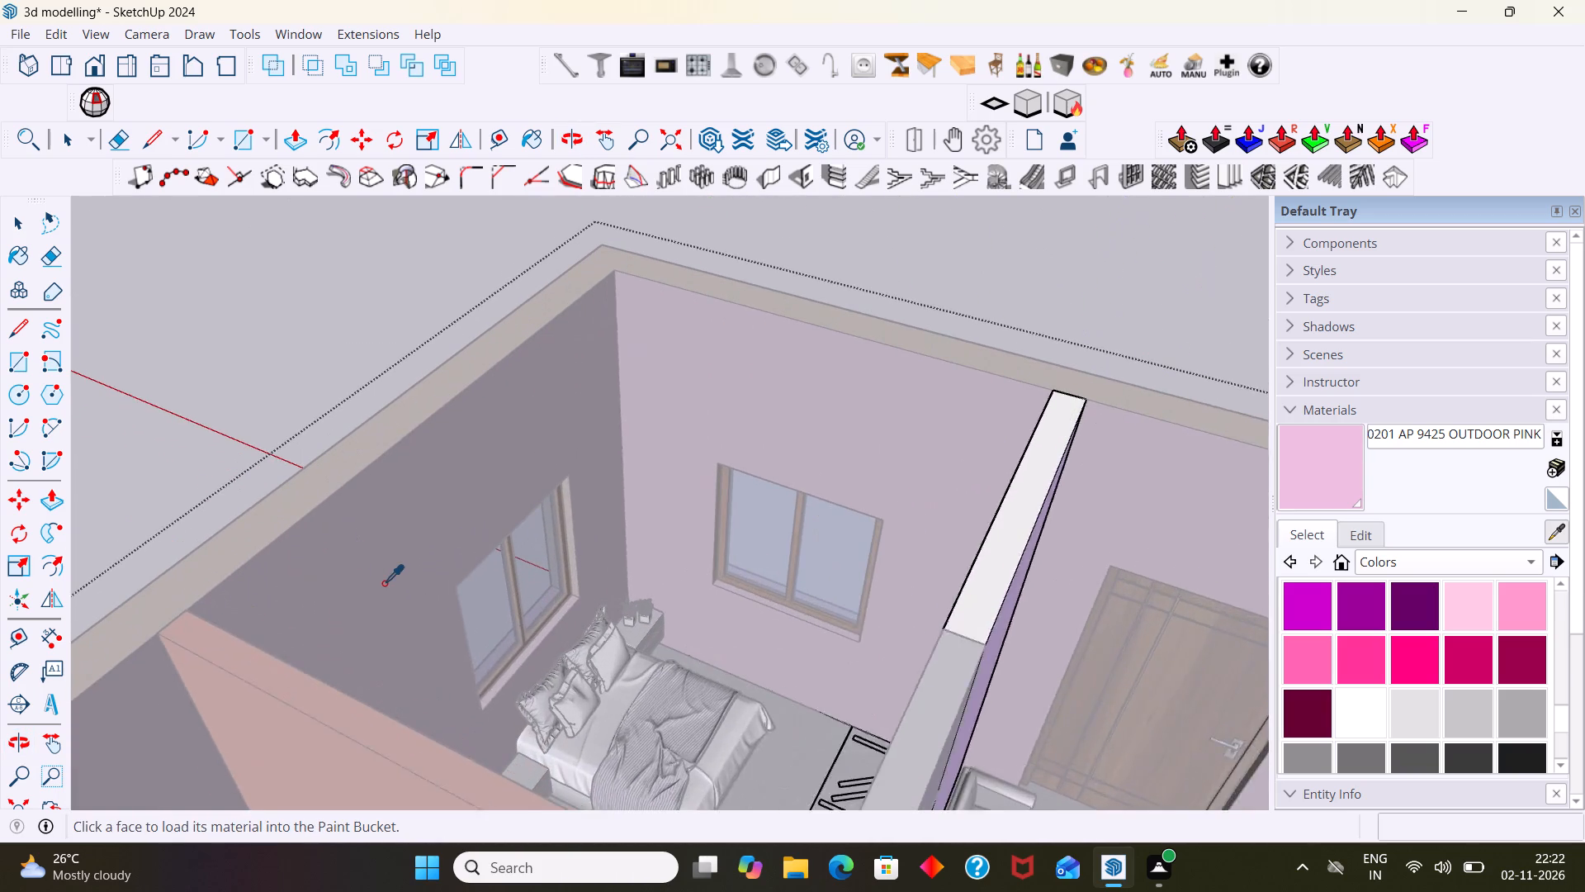
scroll(386, 576, up, 2)
scroll(403, 567, down, 10)
scroll(763, 613, up, 6)
click(717, 607)
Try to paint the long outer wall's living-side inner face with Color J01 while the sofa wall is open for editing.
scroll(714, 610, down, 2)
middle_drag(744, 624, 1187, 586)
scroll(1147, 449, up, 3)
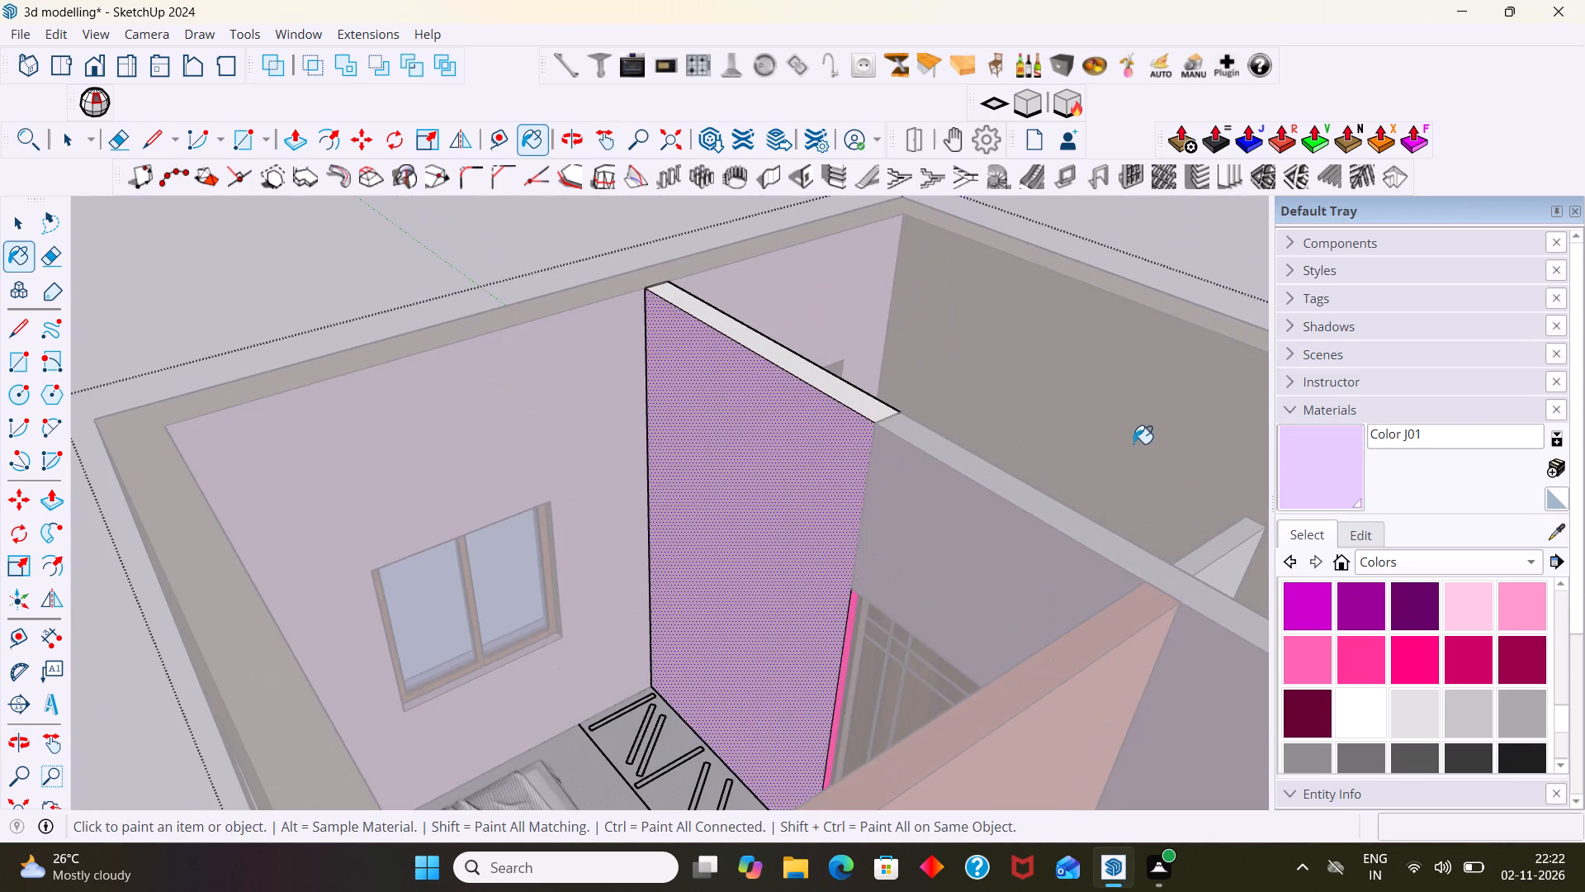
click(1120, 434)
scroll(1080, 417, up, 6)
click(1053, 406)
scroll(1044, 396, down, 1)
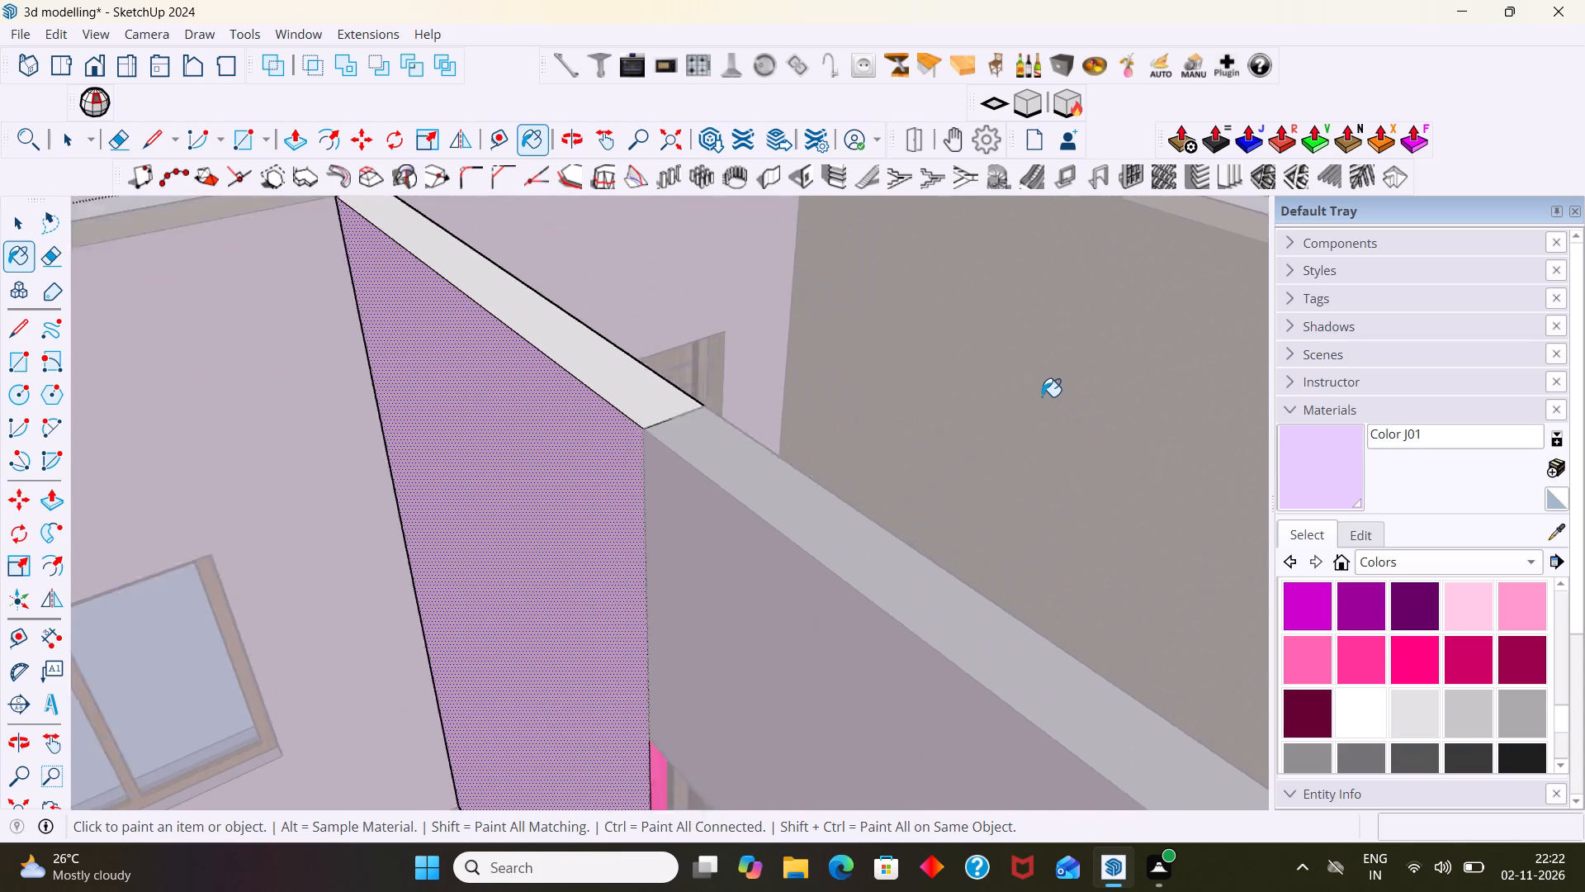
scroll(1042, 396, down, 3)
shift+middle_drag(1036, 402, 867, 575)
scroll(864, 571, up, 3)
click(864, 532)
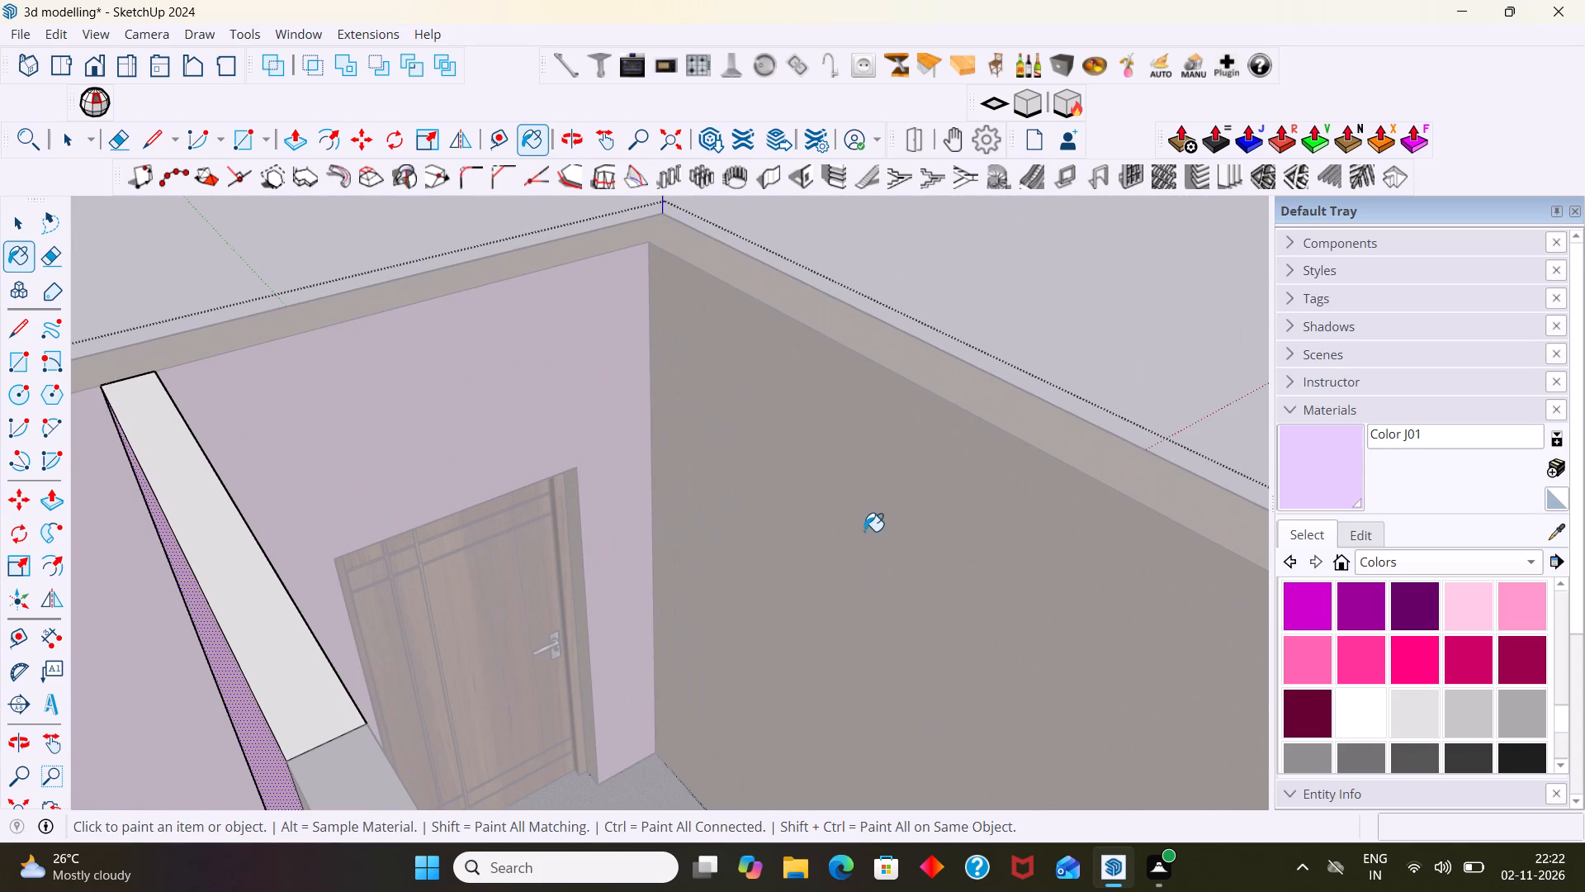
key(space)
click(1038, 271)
Open the outer wall for editing, paint the long inner face in the living room with Color J01, and leave editing.
scroll(884, 532, up, 4)
triple_click(873, 556)
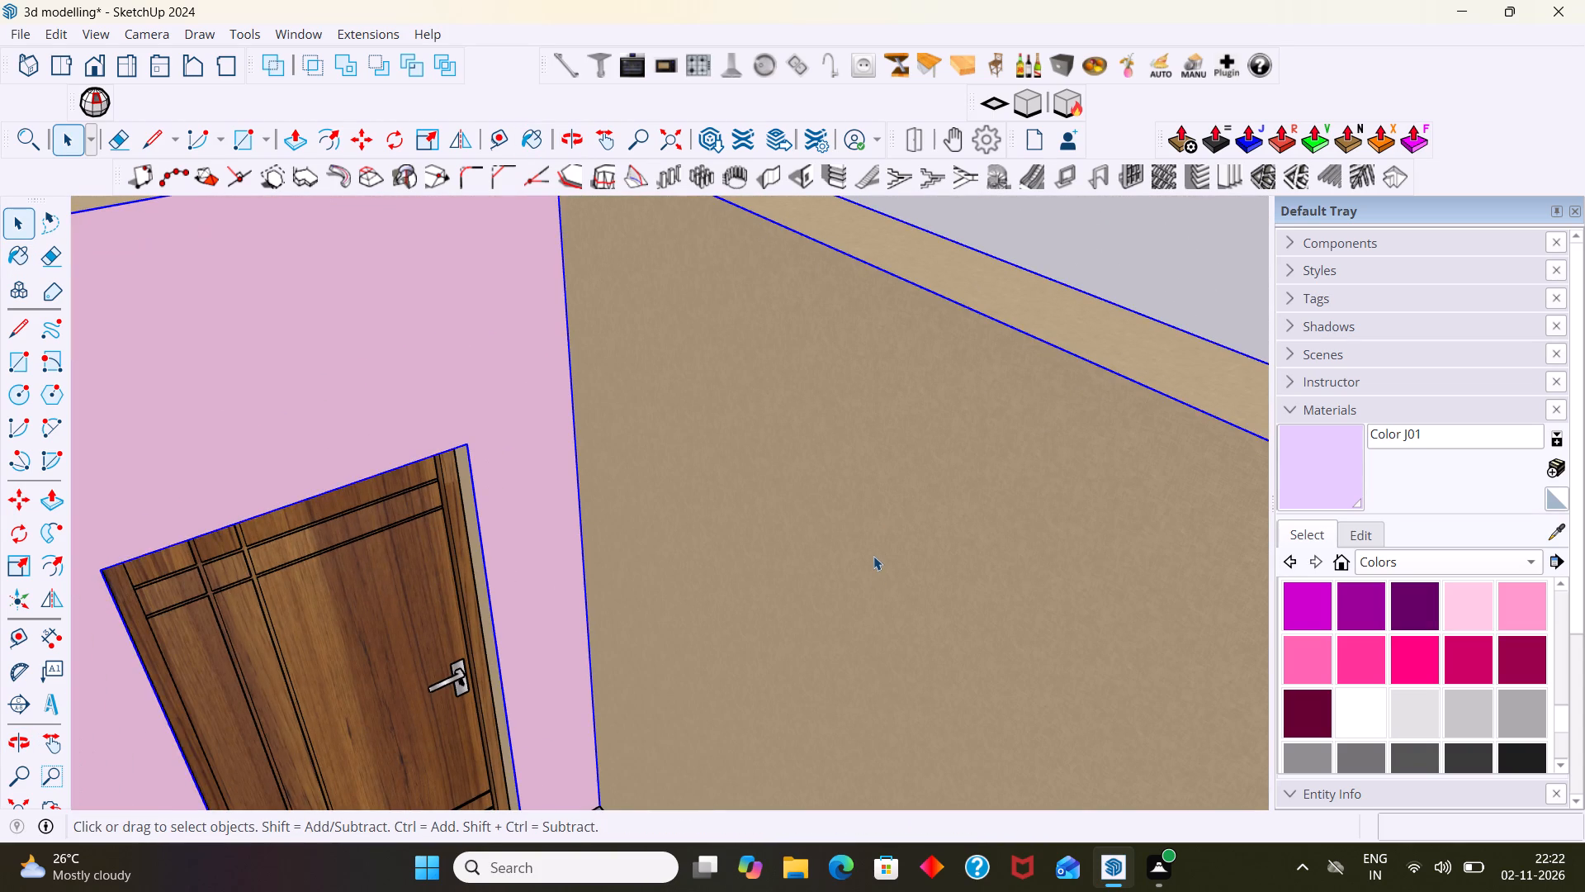
click(859, 556)
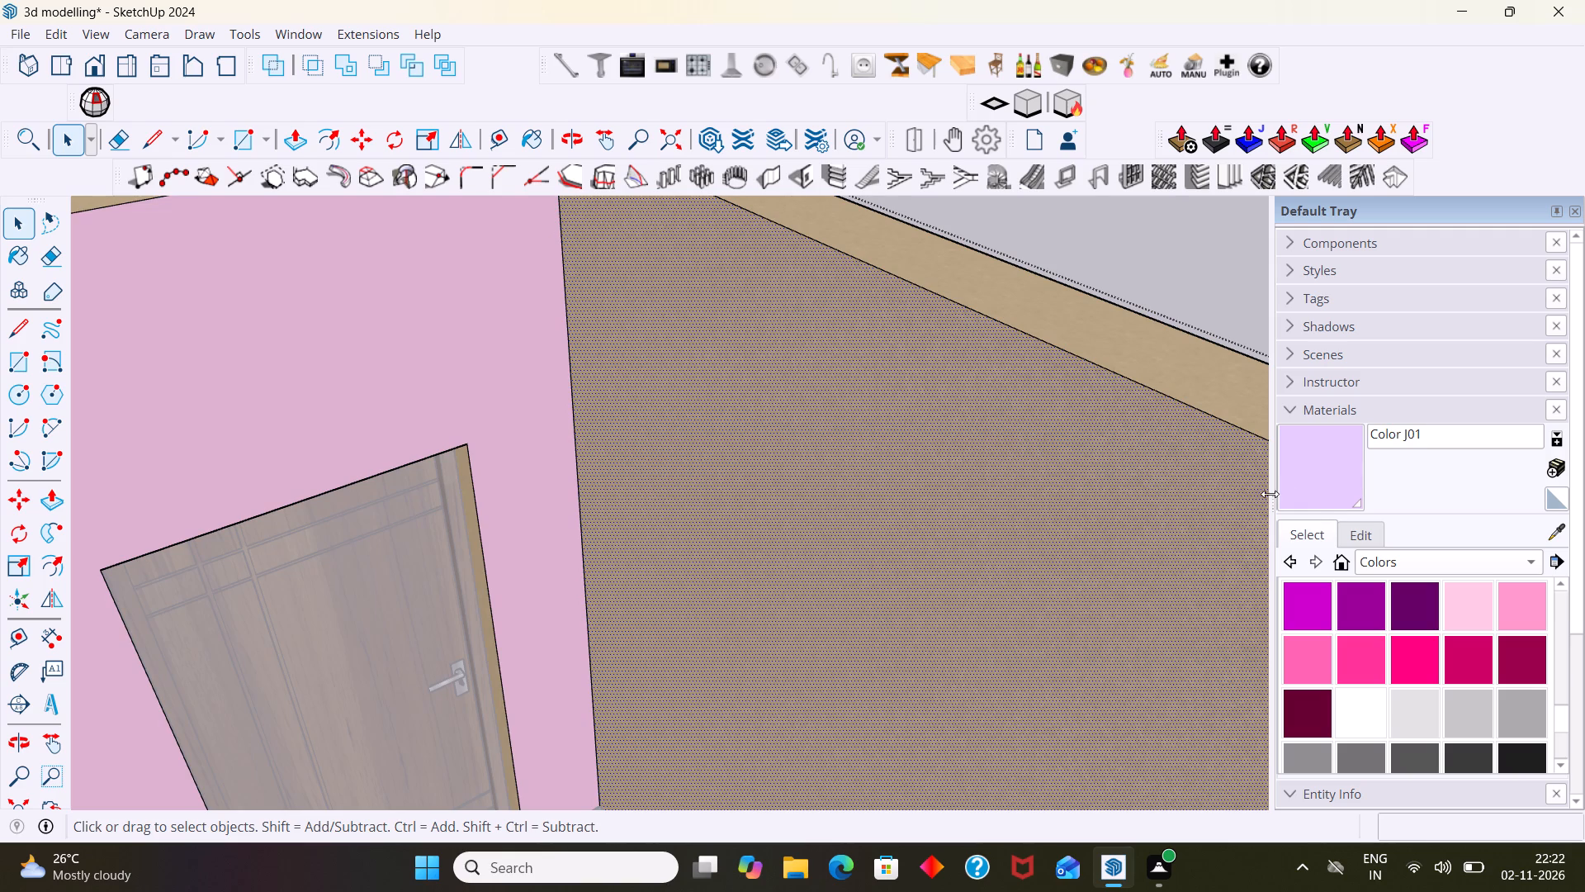
click(1326, 457)
click(866, 568)
scroll(863, 567, down, 7)
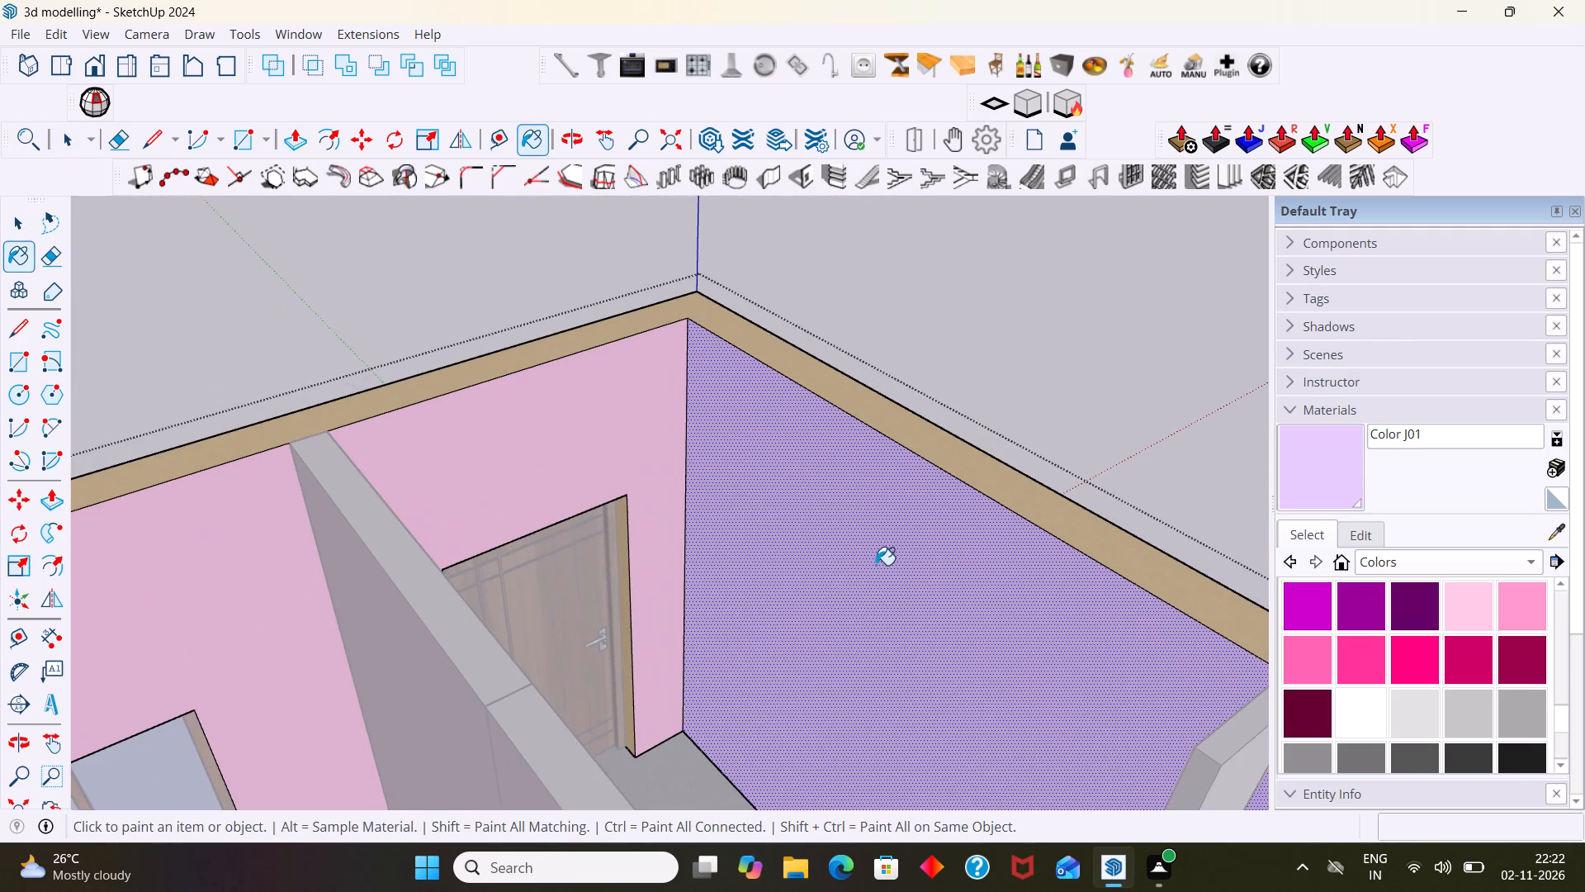
key(space)
click(1053, 305)
Examine the long living-side wall and the wall finishes across the living, dining and bedroom areas.
middle_drag(851, 541, 894, 541)
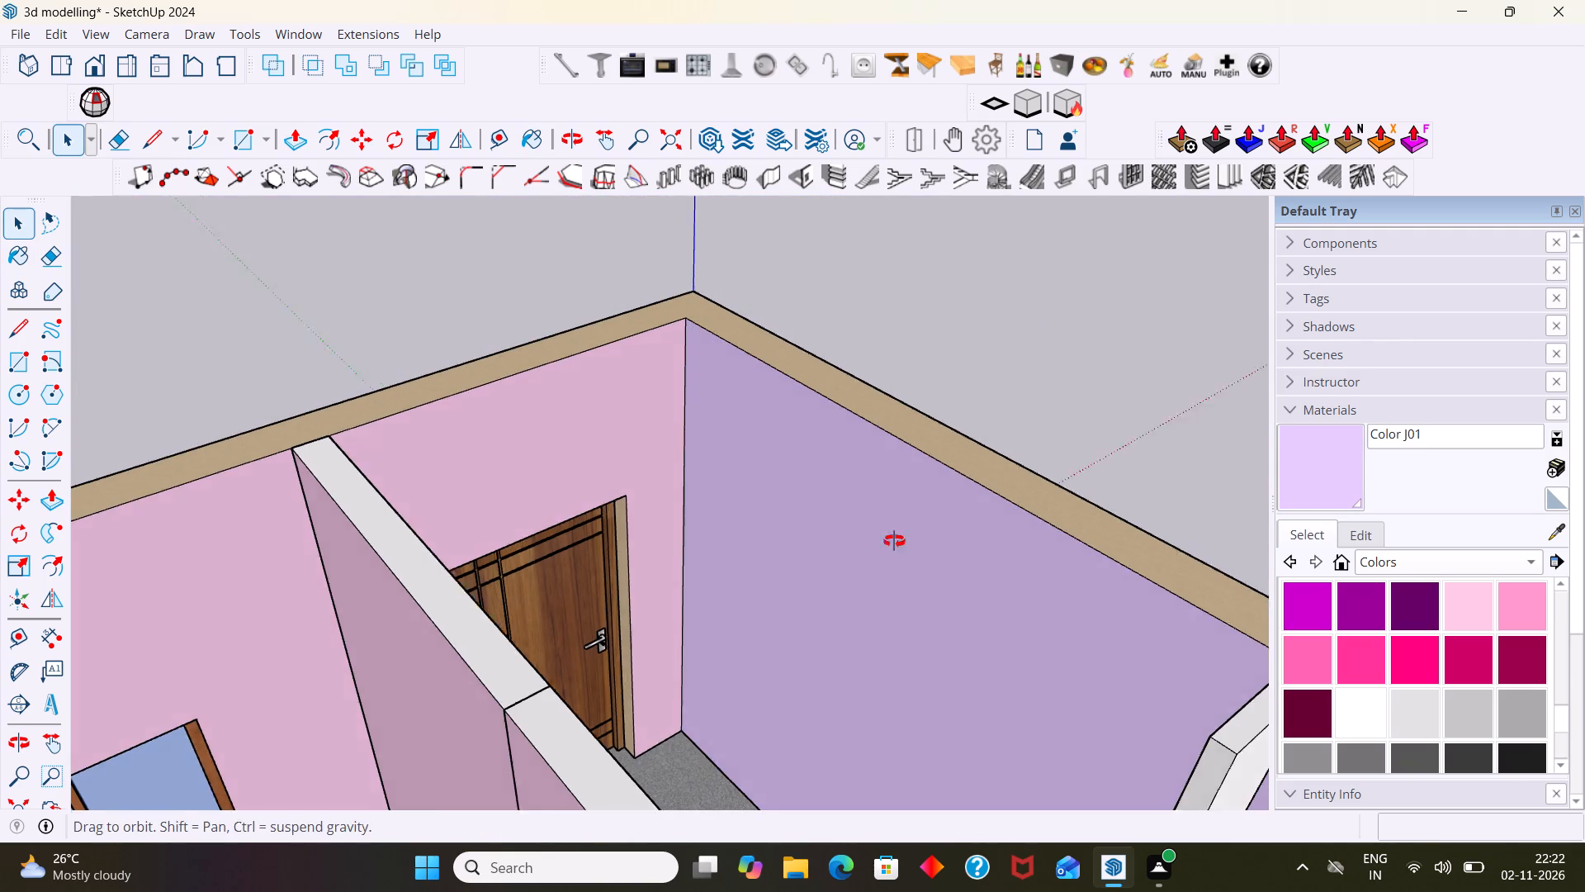
middle_drag(894, 541, 987, 536)
shift+middle_drag(981, 530, 518, 631)
scroll(491, 633, down, 2)
middle_drag(493, 658, 843, 610)
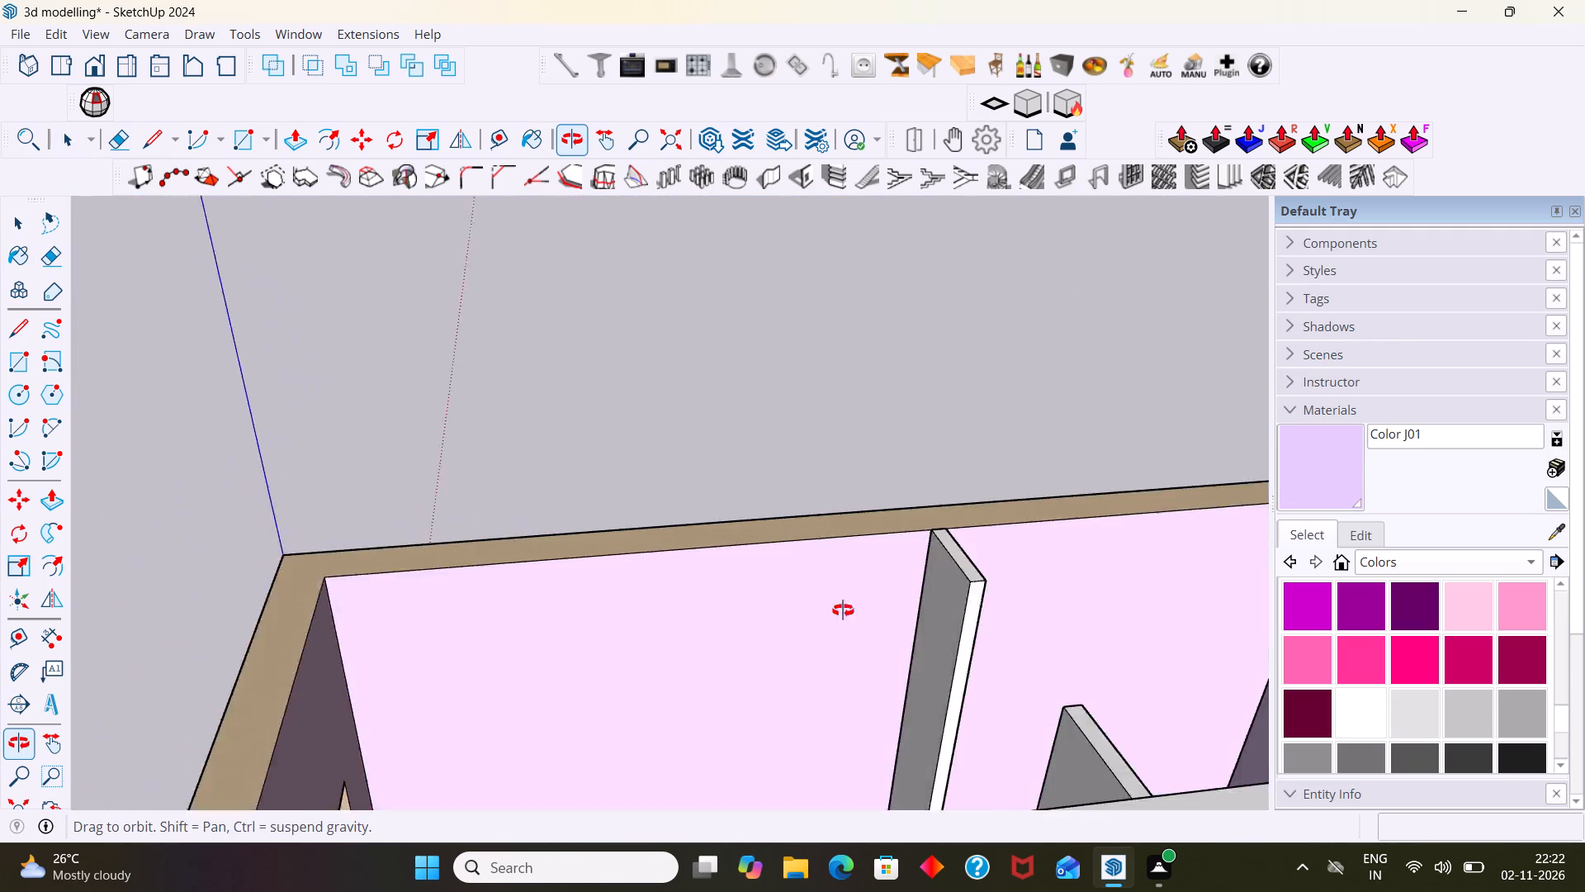
middle_drag(843, 610, 1027, 565)
scroll(1016, 539, down, 2)
middle_drag(1029, 532, 641, 538)
scroll(636, 532, down, 2)
middle_drag(867, 530, 1242, 562)
scroll(891, 487, up, 6)
scroll(840, 510, down, 5)
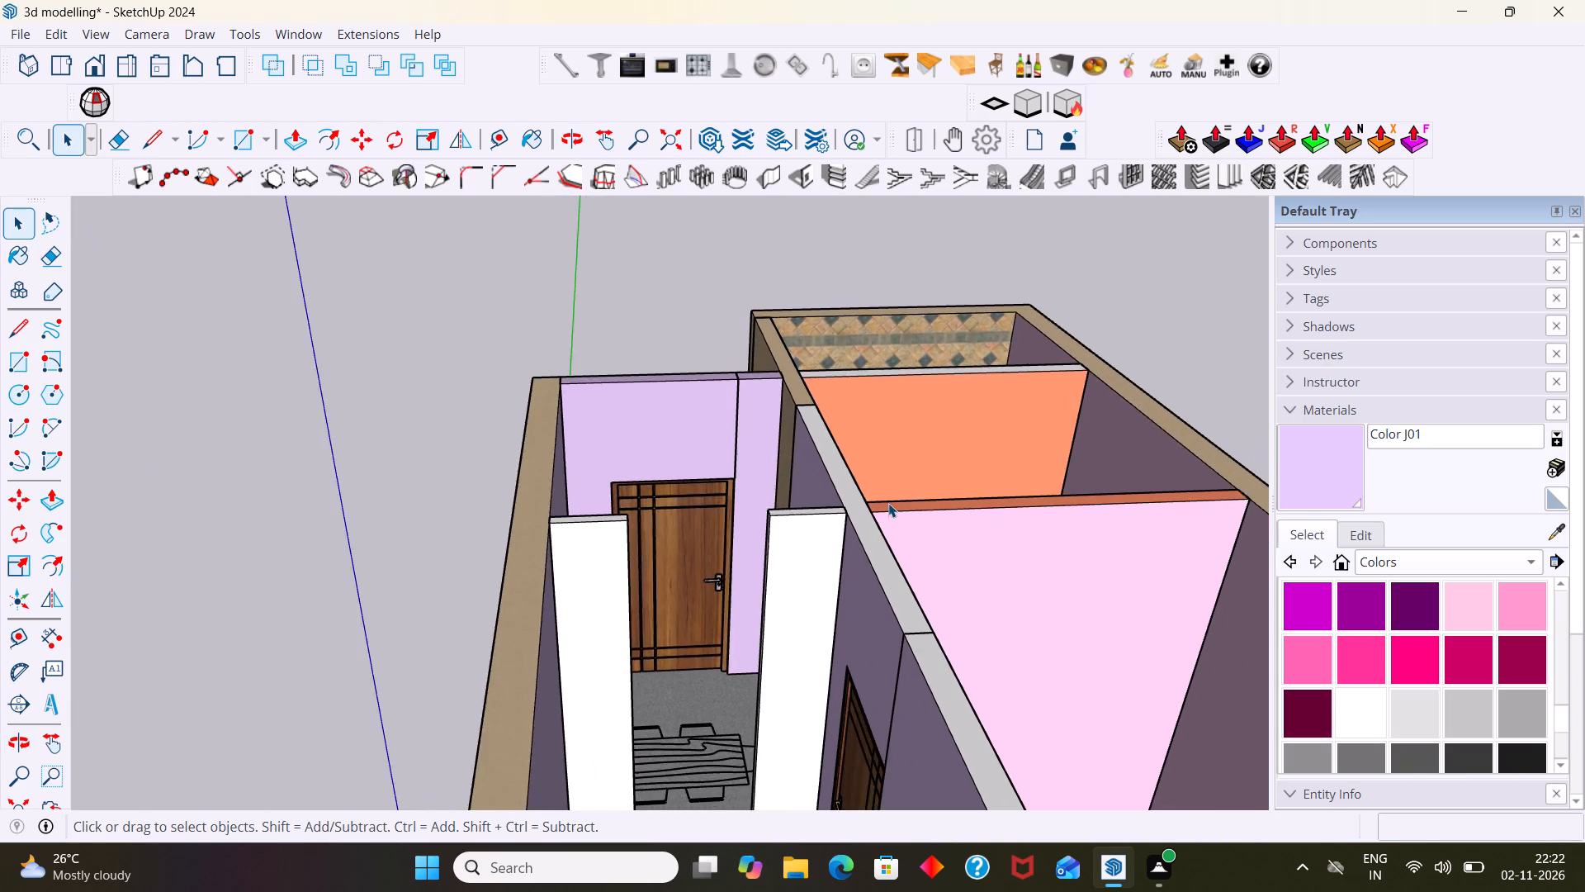
scroll(888, 503, down, 7)
middle_drag(923, 471, 857, 696)
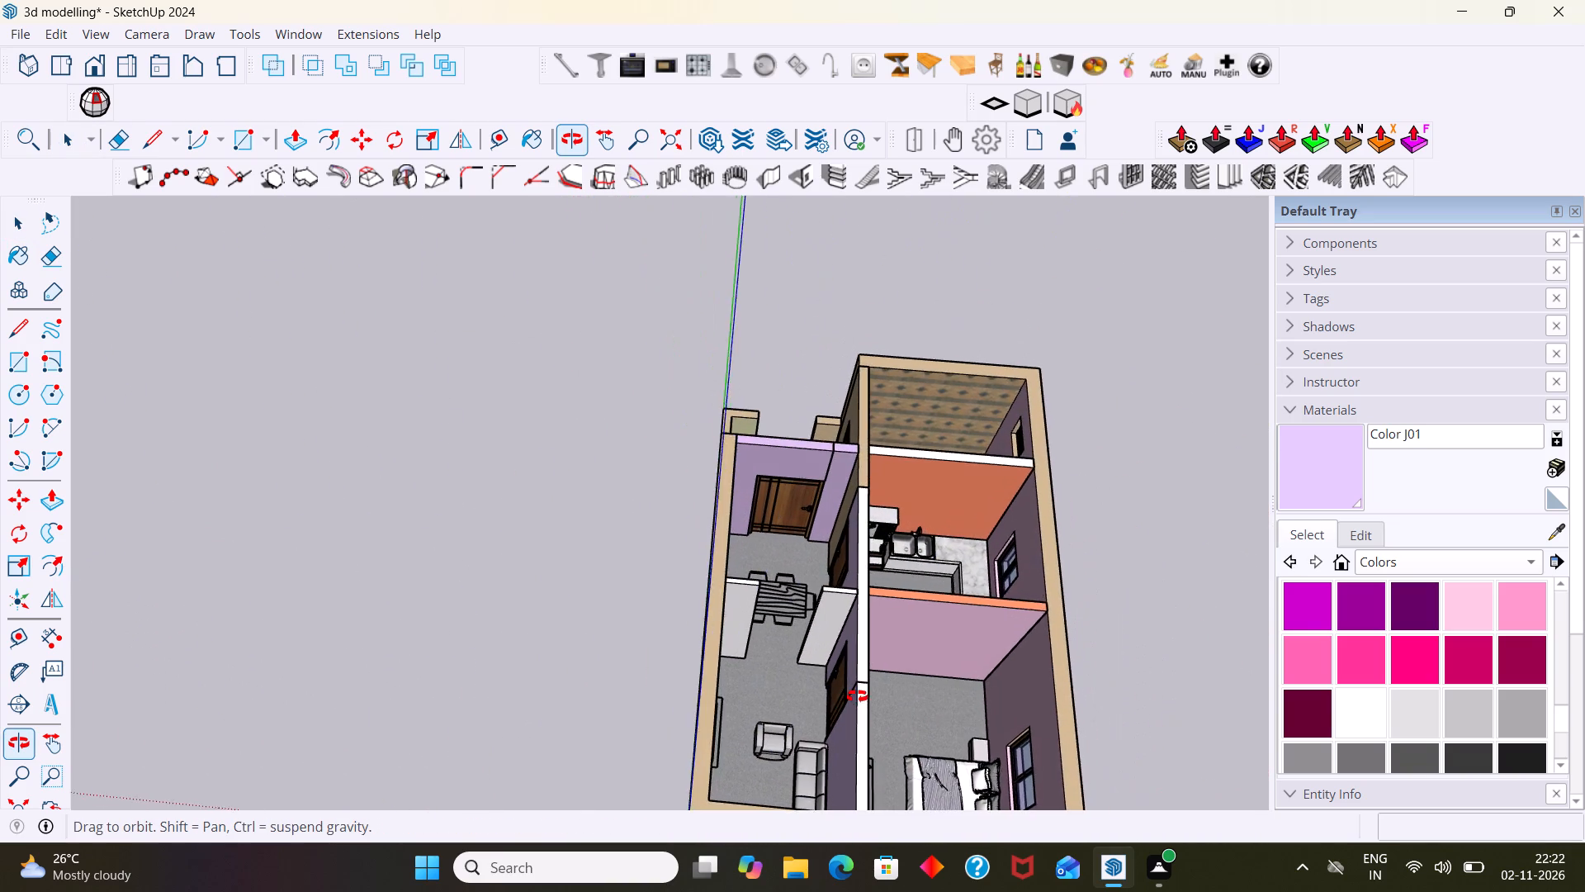
middle_drag(857, 696, 853, 695)
Examine the kitchen's wall finishes around the sink, the window and the partitions on both sides.
scroll(1001, 621, up, 14)
middle_drag(900, 526, 955, 501)
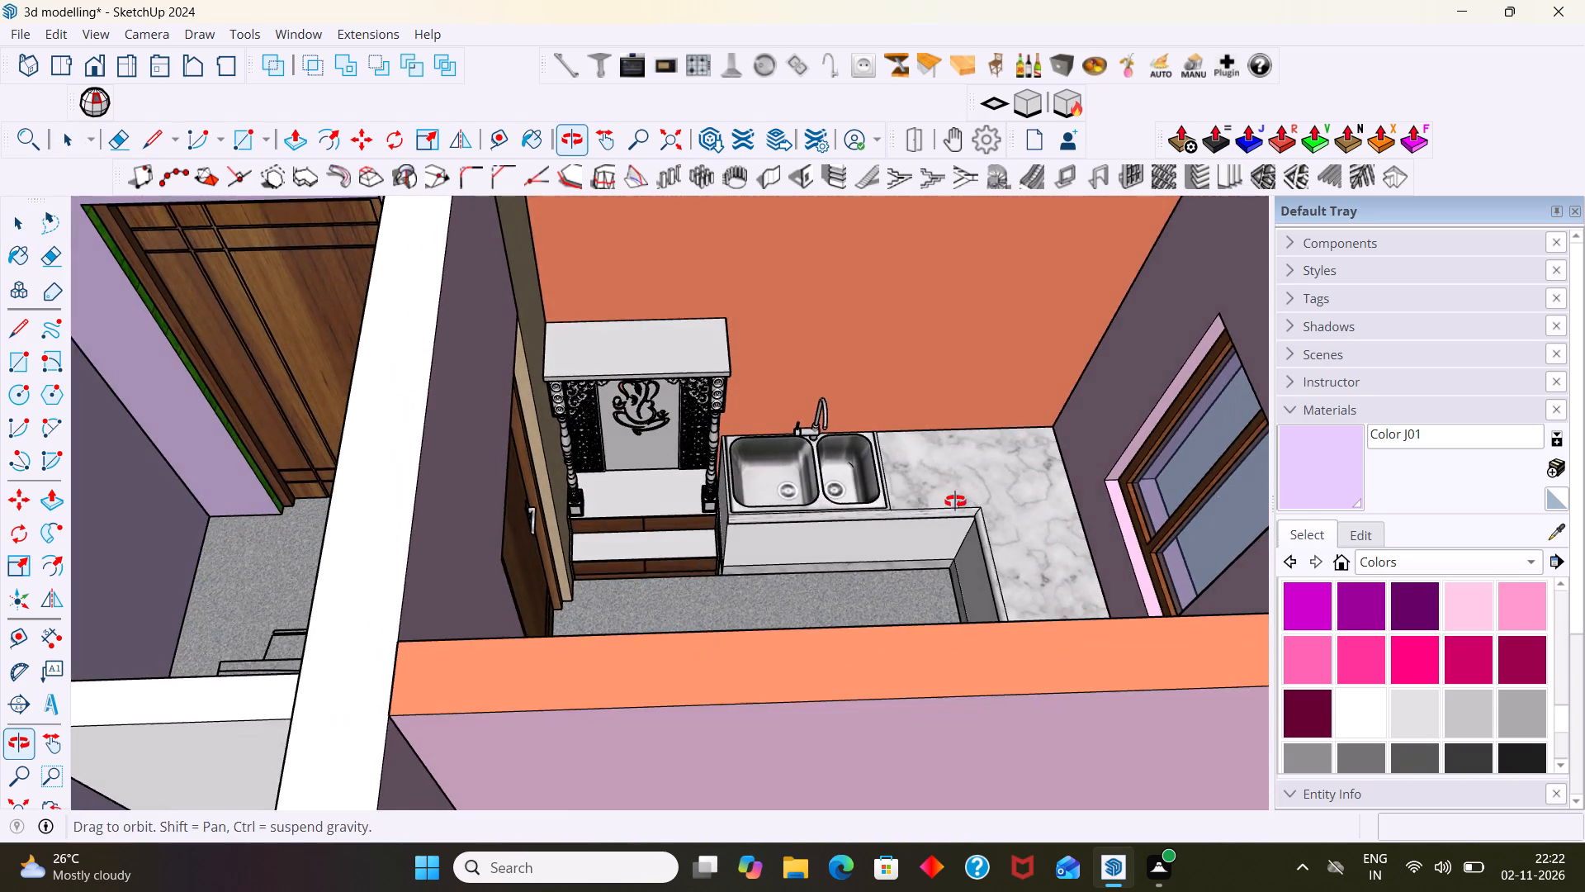
middle_drag(955, 501, 957, 501)
scroll(938, 482, down, 10)
shift+middle_drag(884, 502, 676, 594)
scroll(659, 569, up, 4)
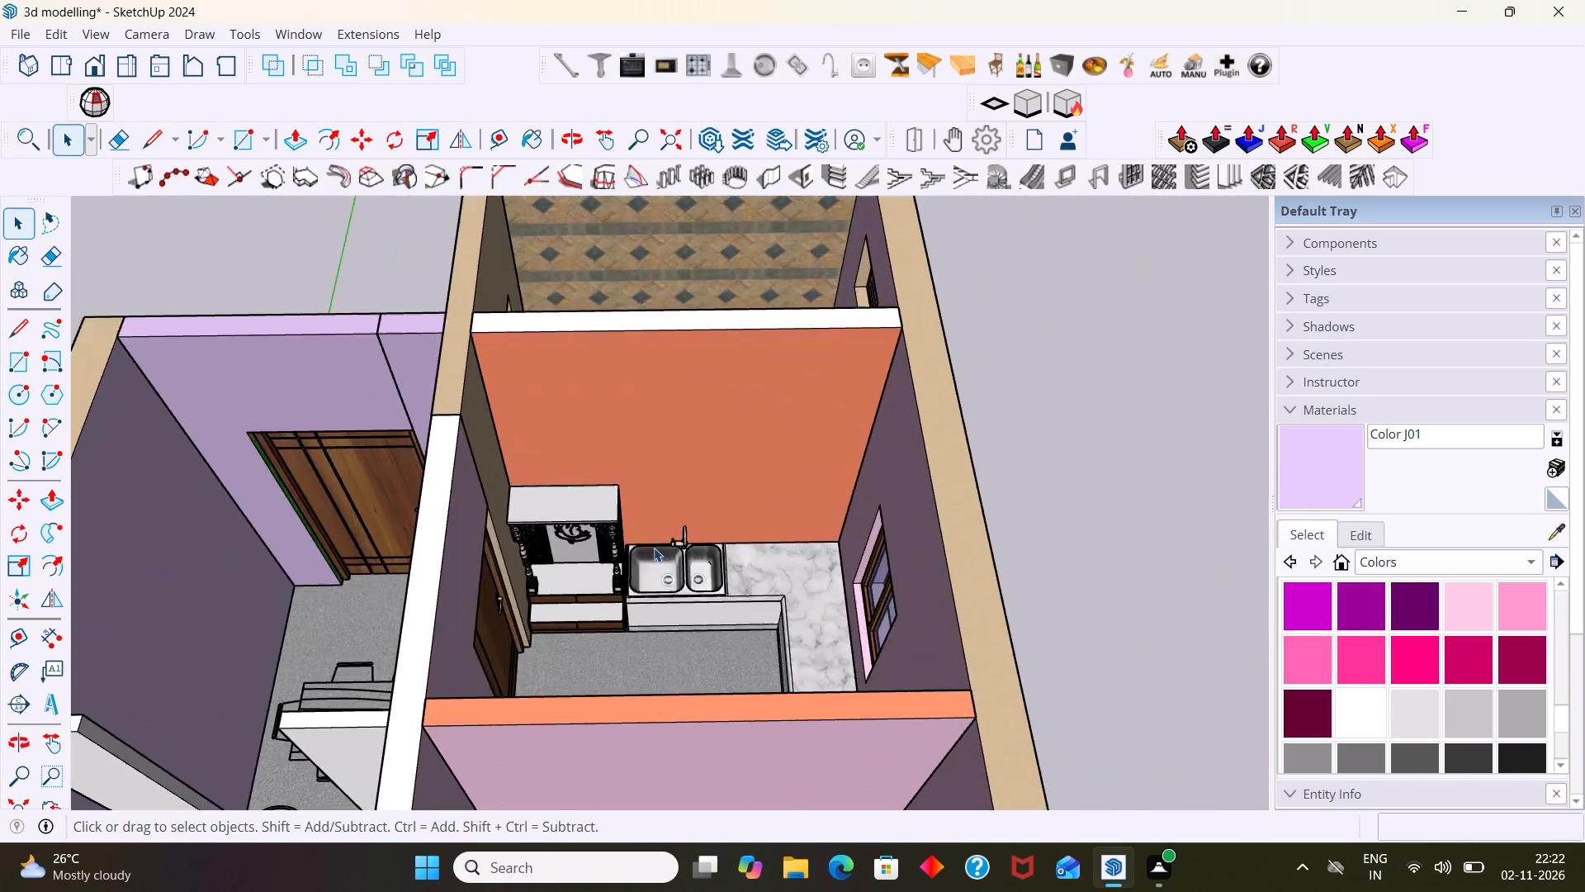
scroll(654, 548, up, 1)
middle_drag(641, 571, 490, 451)
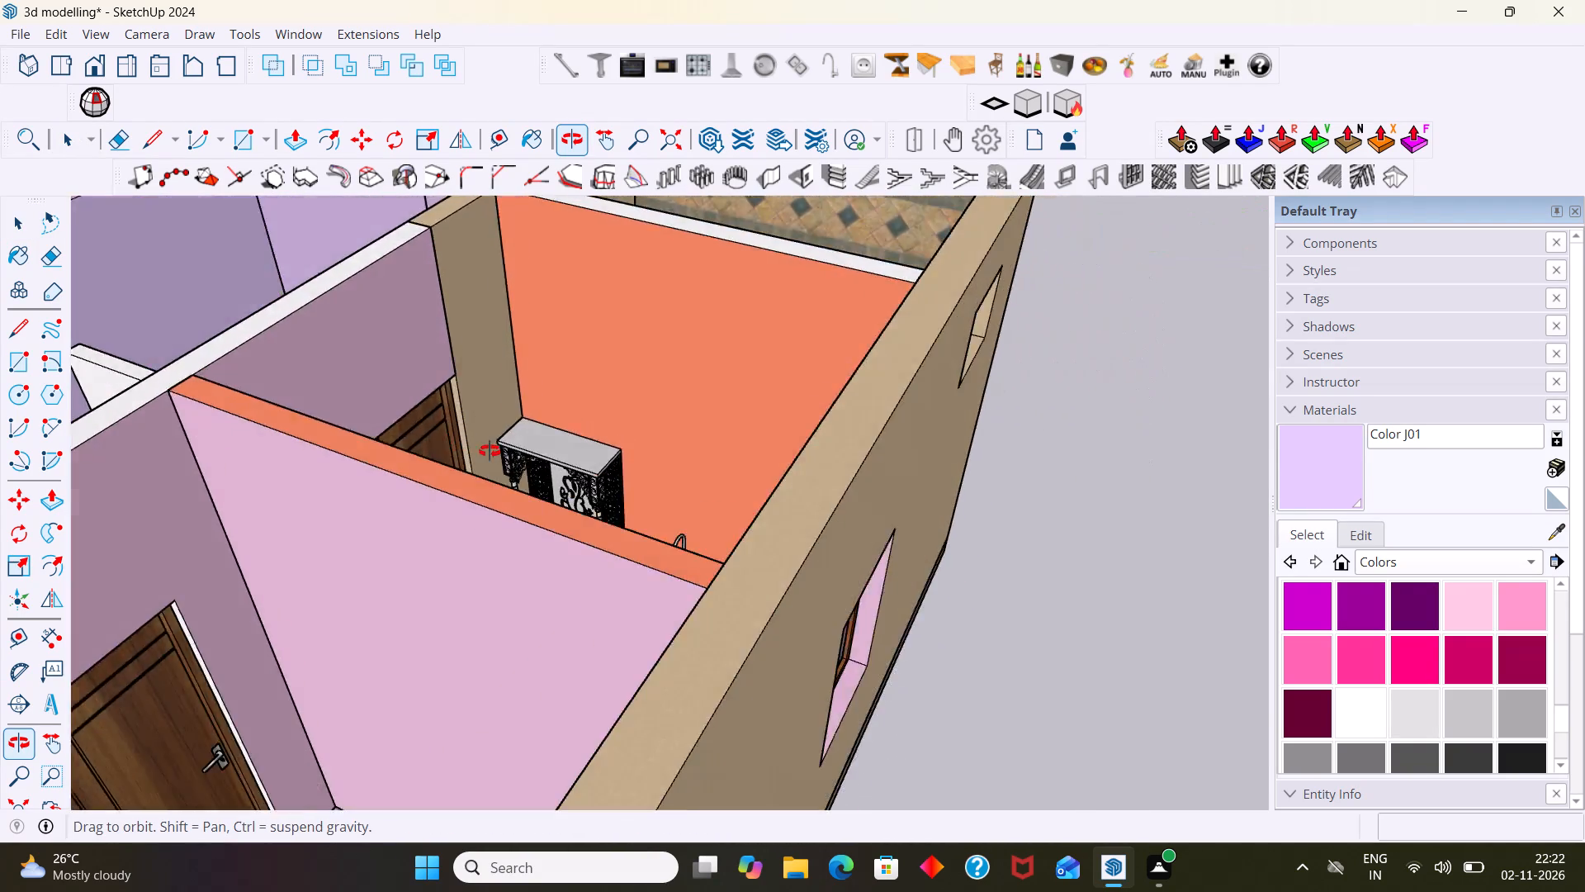
middle_drag(490, 451, 673, 425)
scroll(673, 422, down, 9)
Examine the living and dining side walls around the doors and return to a view of the whole model.
middle_drag(482, 484, 507, 498)
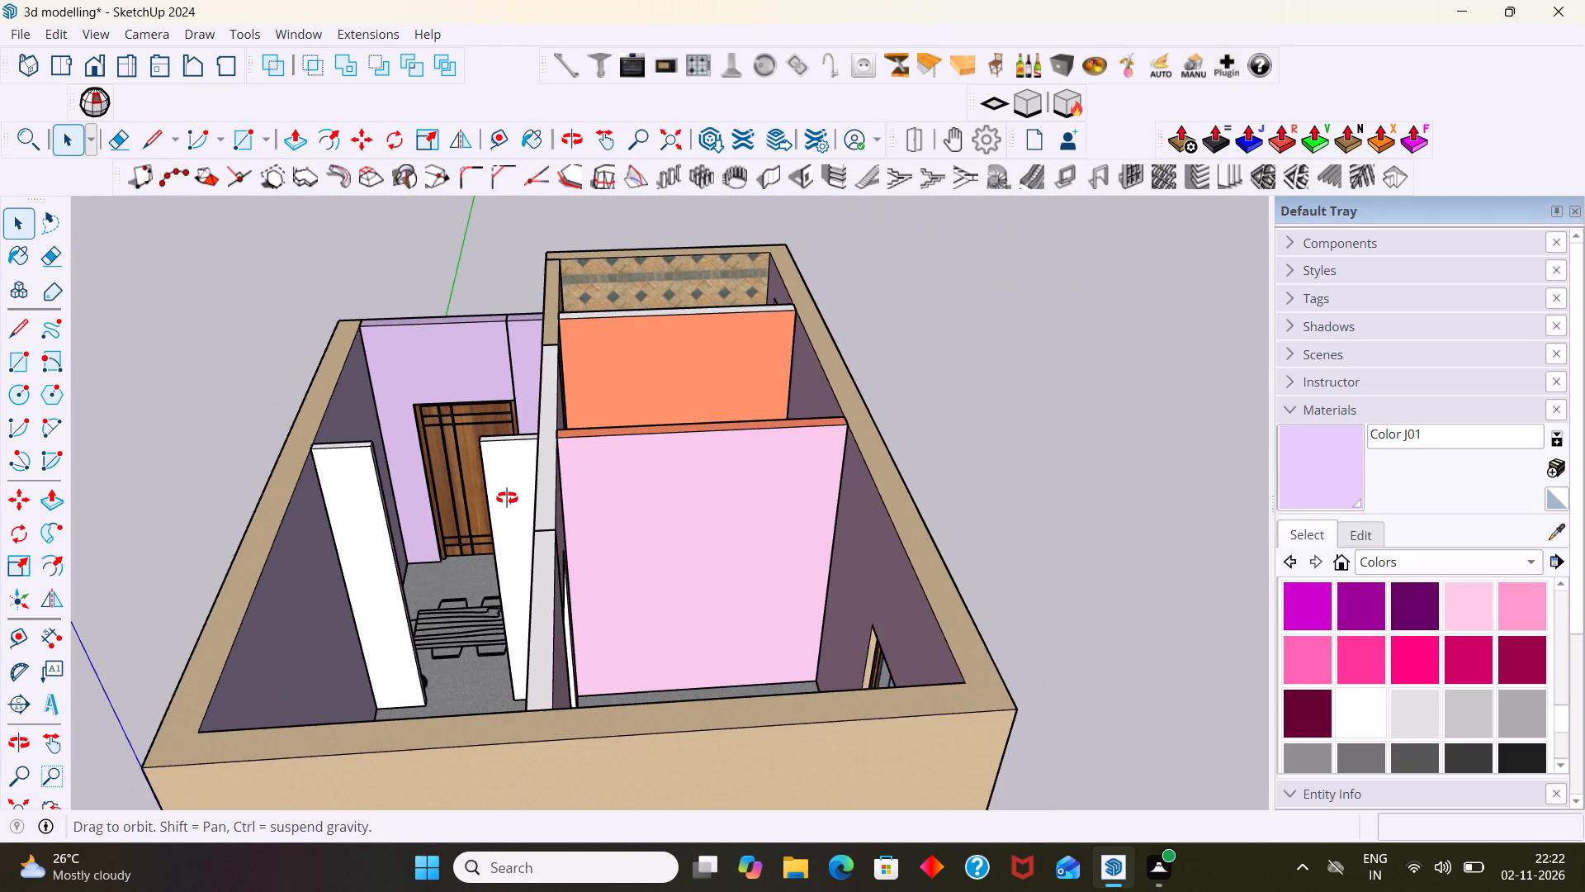
middle_drag(507, 498, 540, 504)
scroll(484, 436, up, 11)
middle_drag(419, 408, 395, 273)
scroll(396, 271, down, 4)
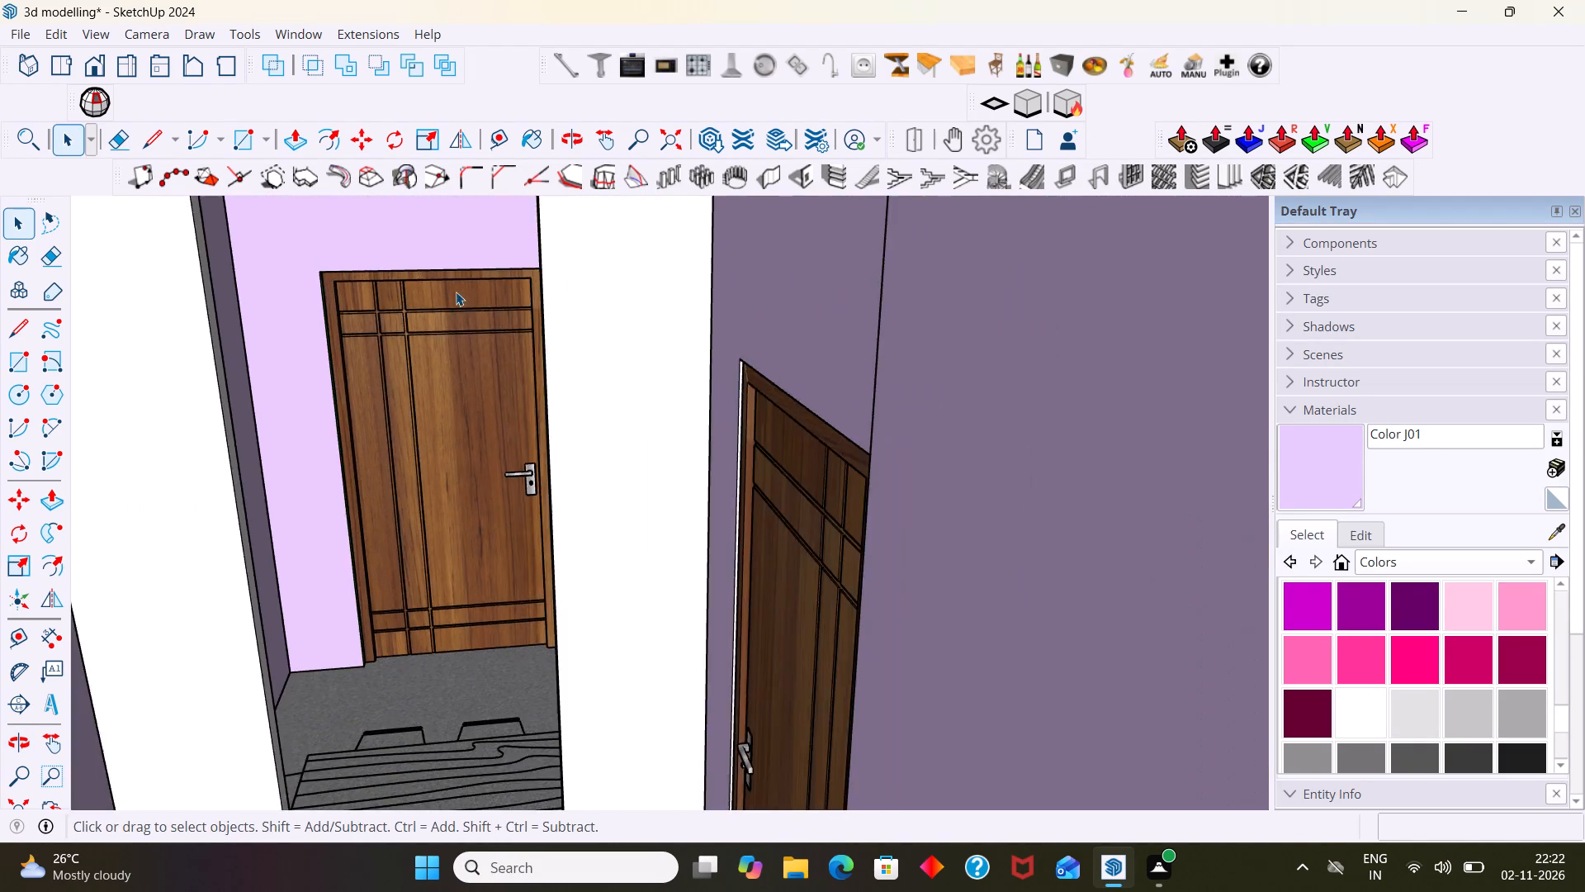
scroll(456, 292, down, 4)
click(25, 804)
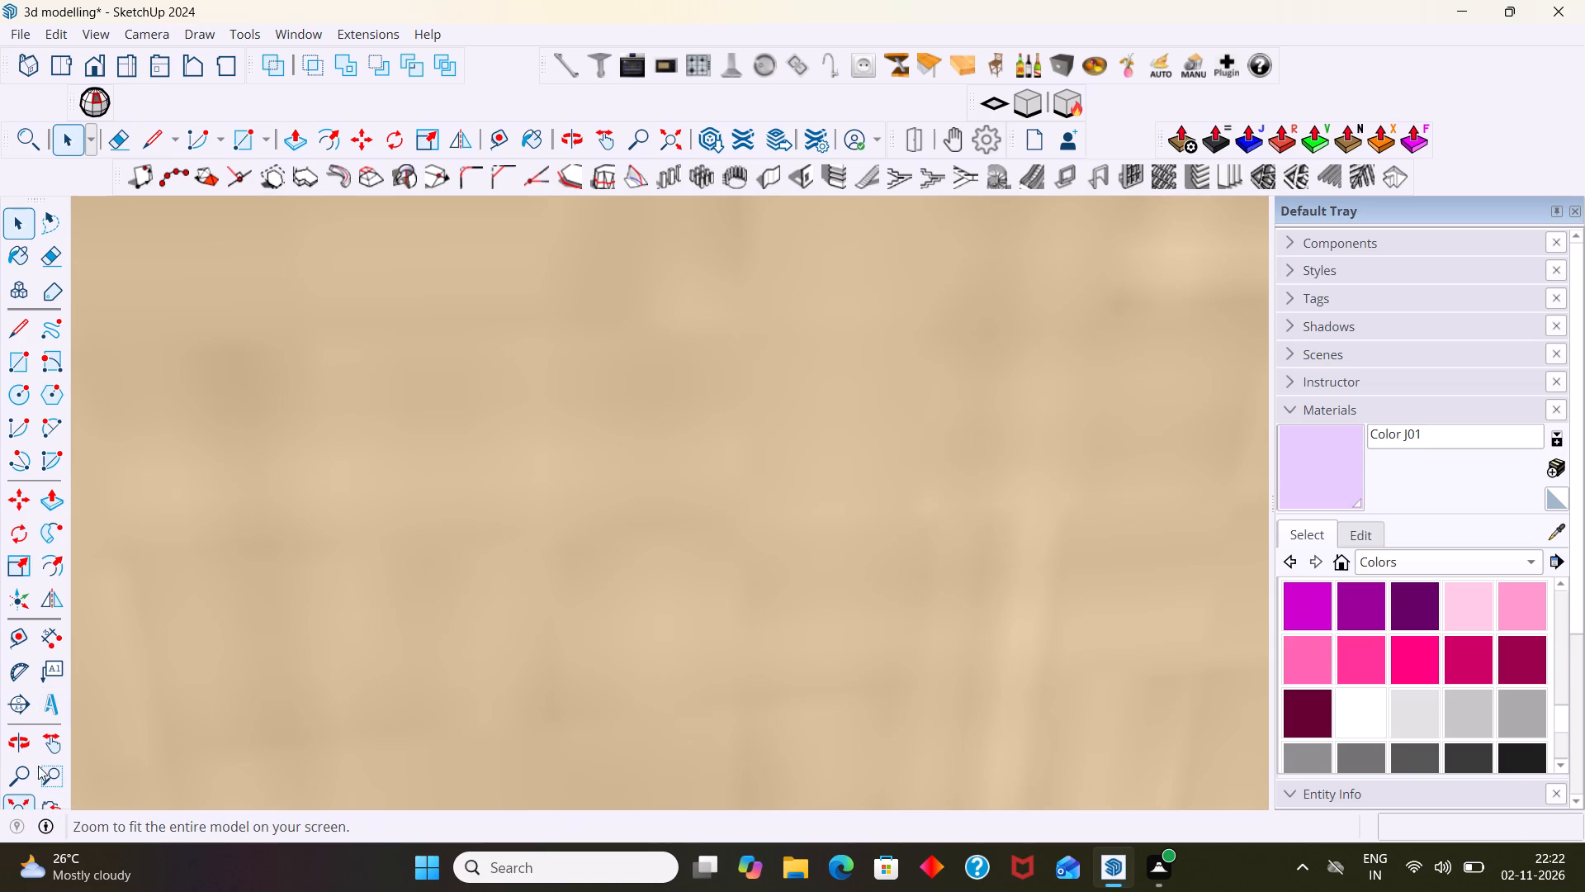
Open the short beige wall beside the kitchen door for editing, paint its dining- and porch-side face with Color J01, and leave editing.
scroll(286, 556, down, 2)
middle_drag(485, 417, 541, 659)
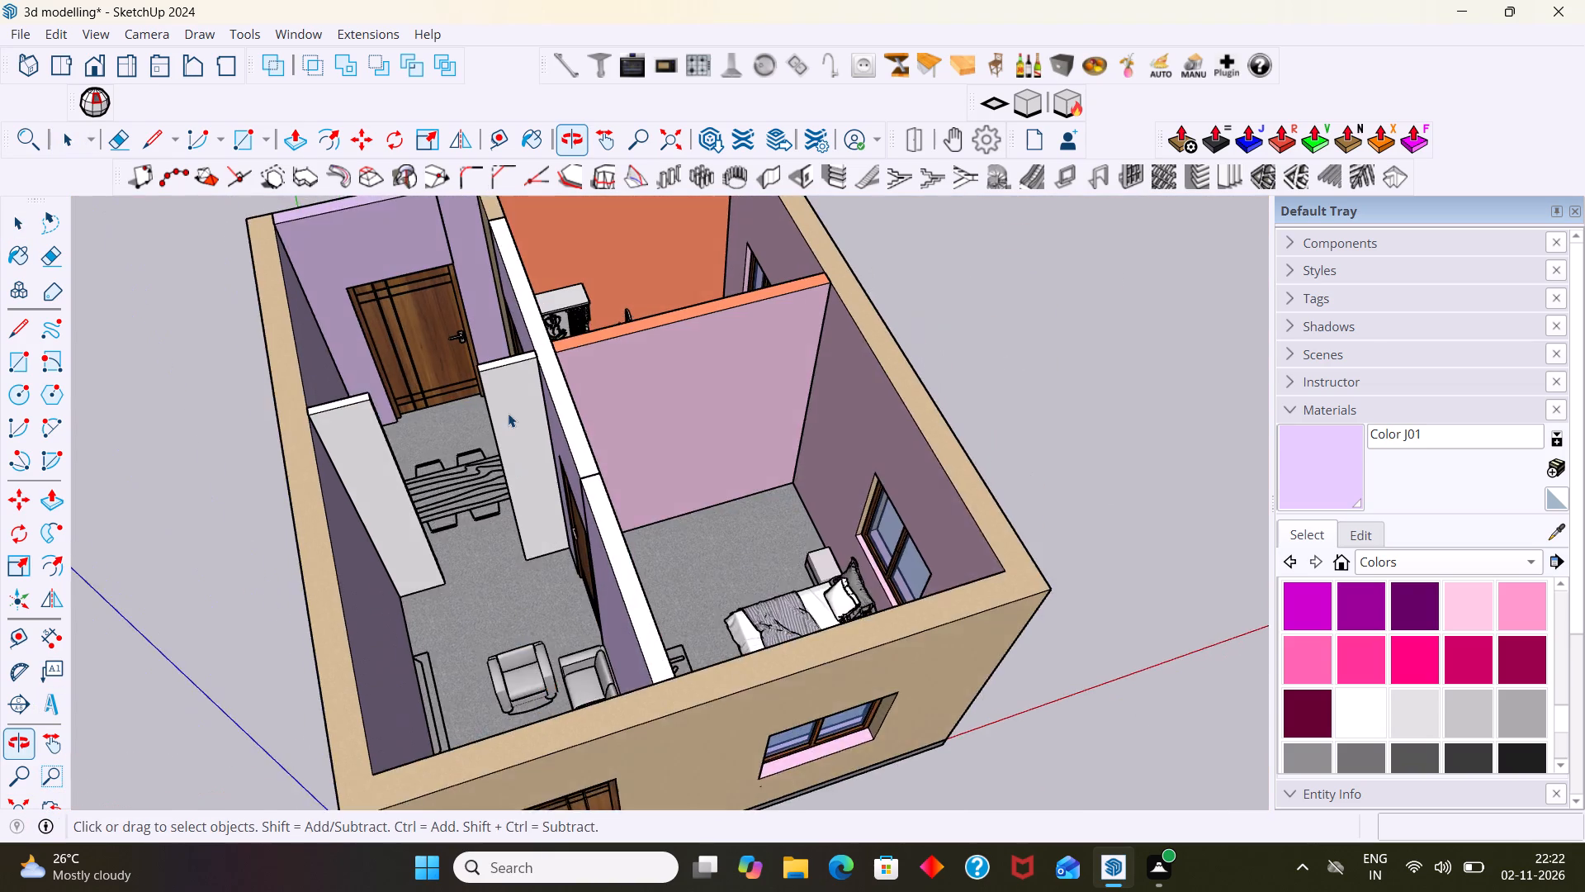
scroll(506, 411, up, 2)
shift+middle_drag(504, 401, 520, 594)
scroll(484, 527, up, 5)
shift+middle_drag(482, 526, 515, 656)
middle_drag(491, 617, 491, 603)
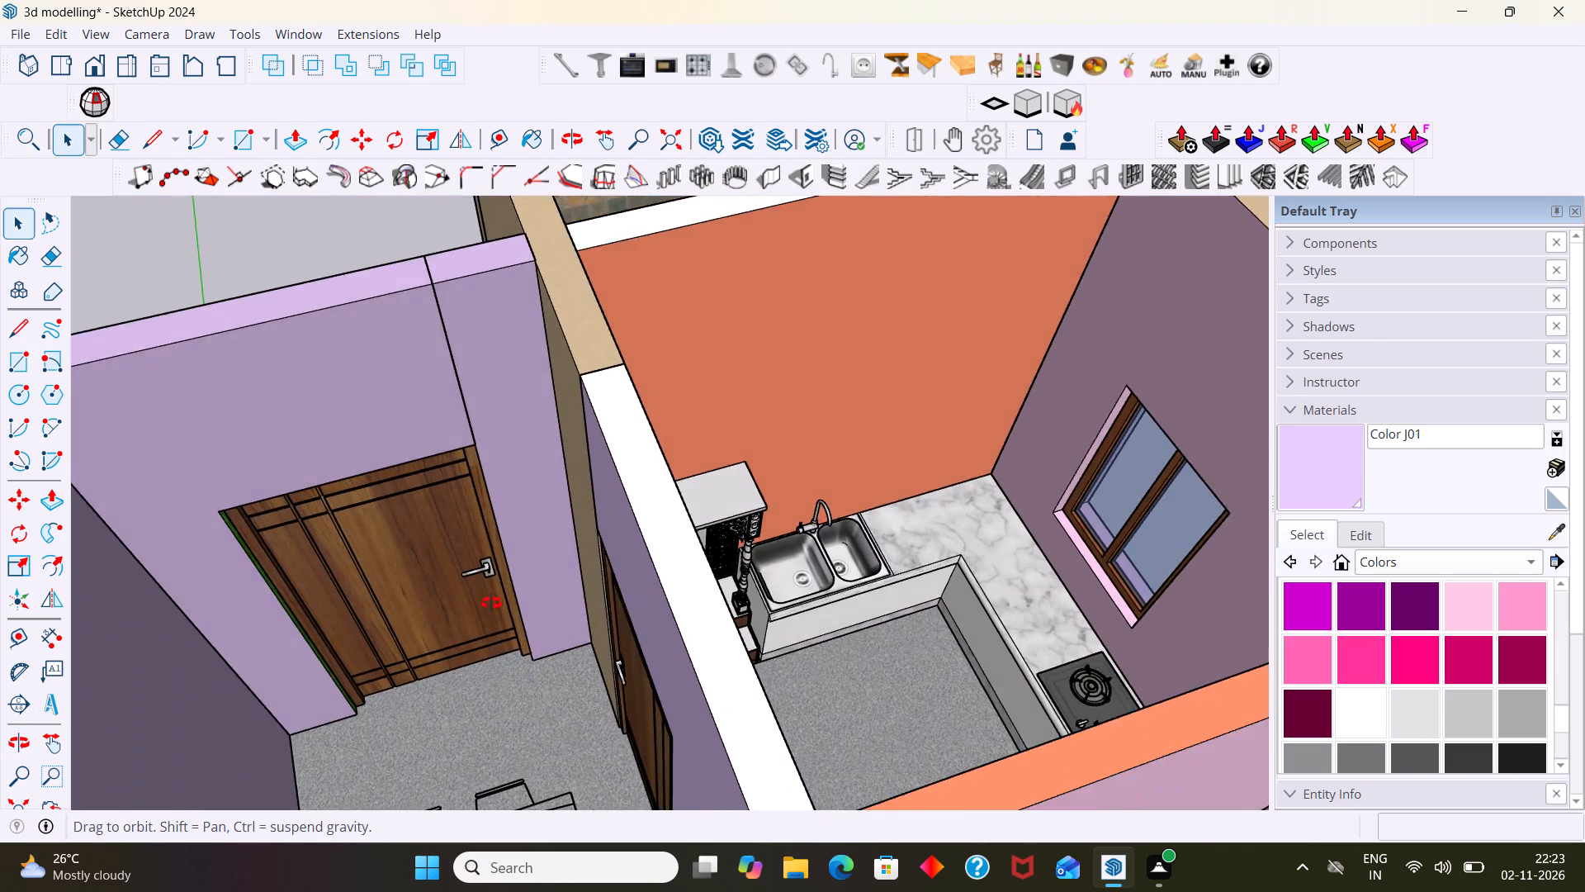
middle_drag(491, 603, 608, 491)
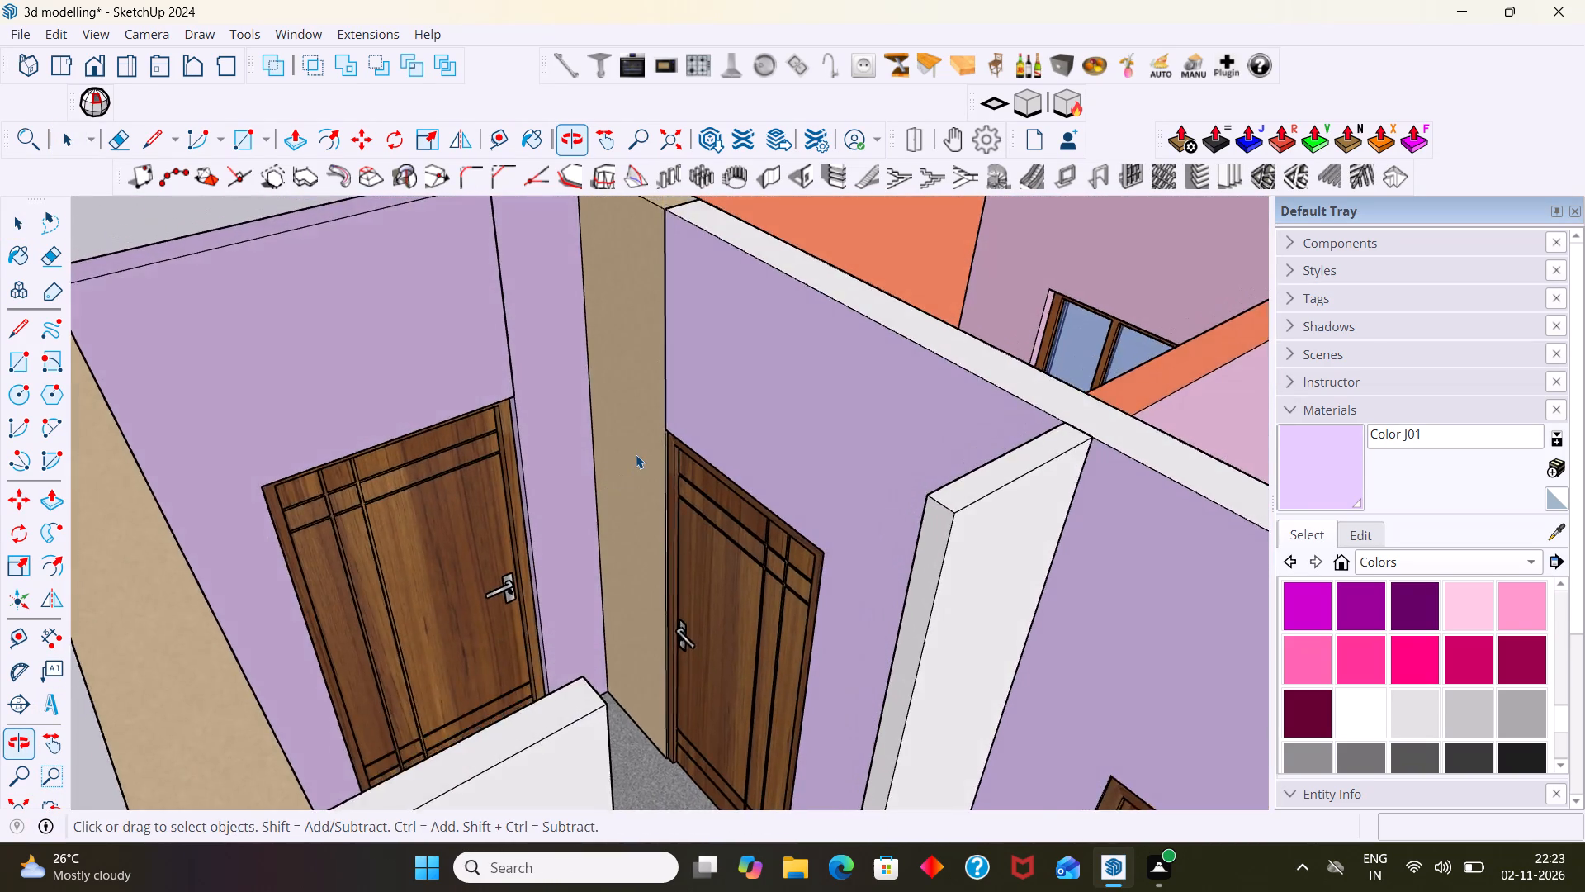
scroll(636, 454, up, 5)
click(636, 453)
scroll(636, 453, up, 4)
double_click(637, 453)
click(639, 454)
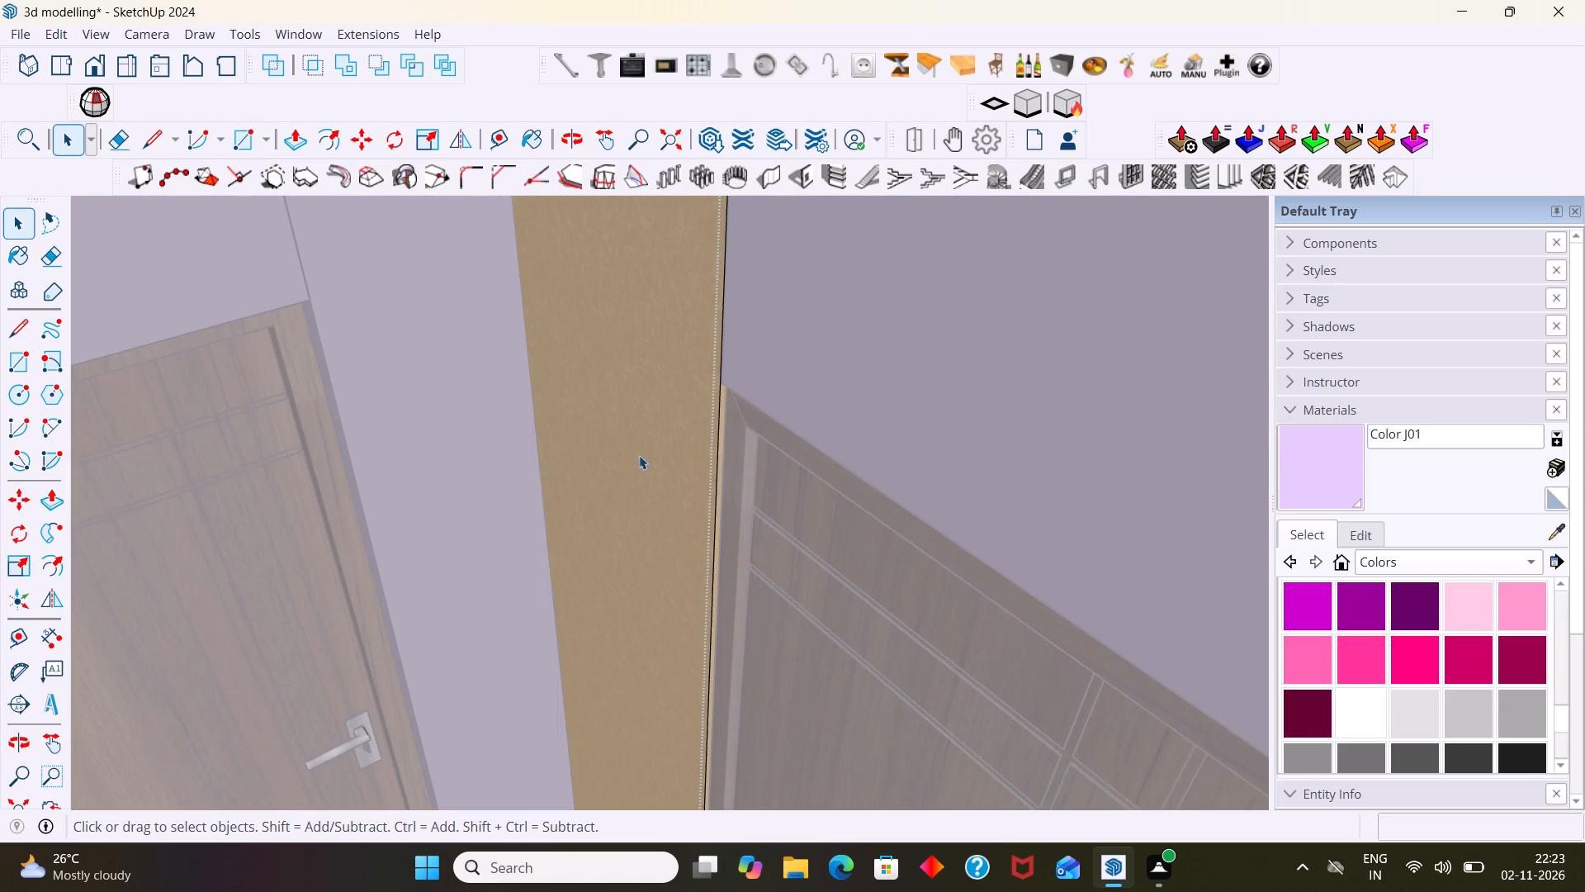
scroll(639, 459, down, 7)
middle_drag(684, 489, 908, 483)
scroll(834, 467, down, 5)
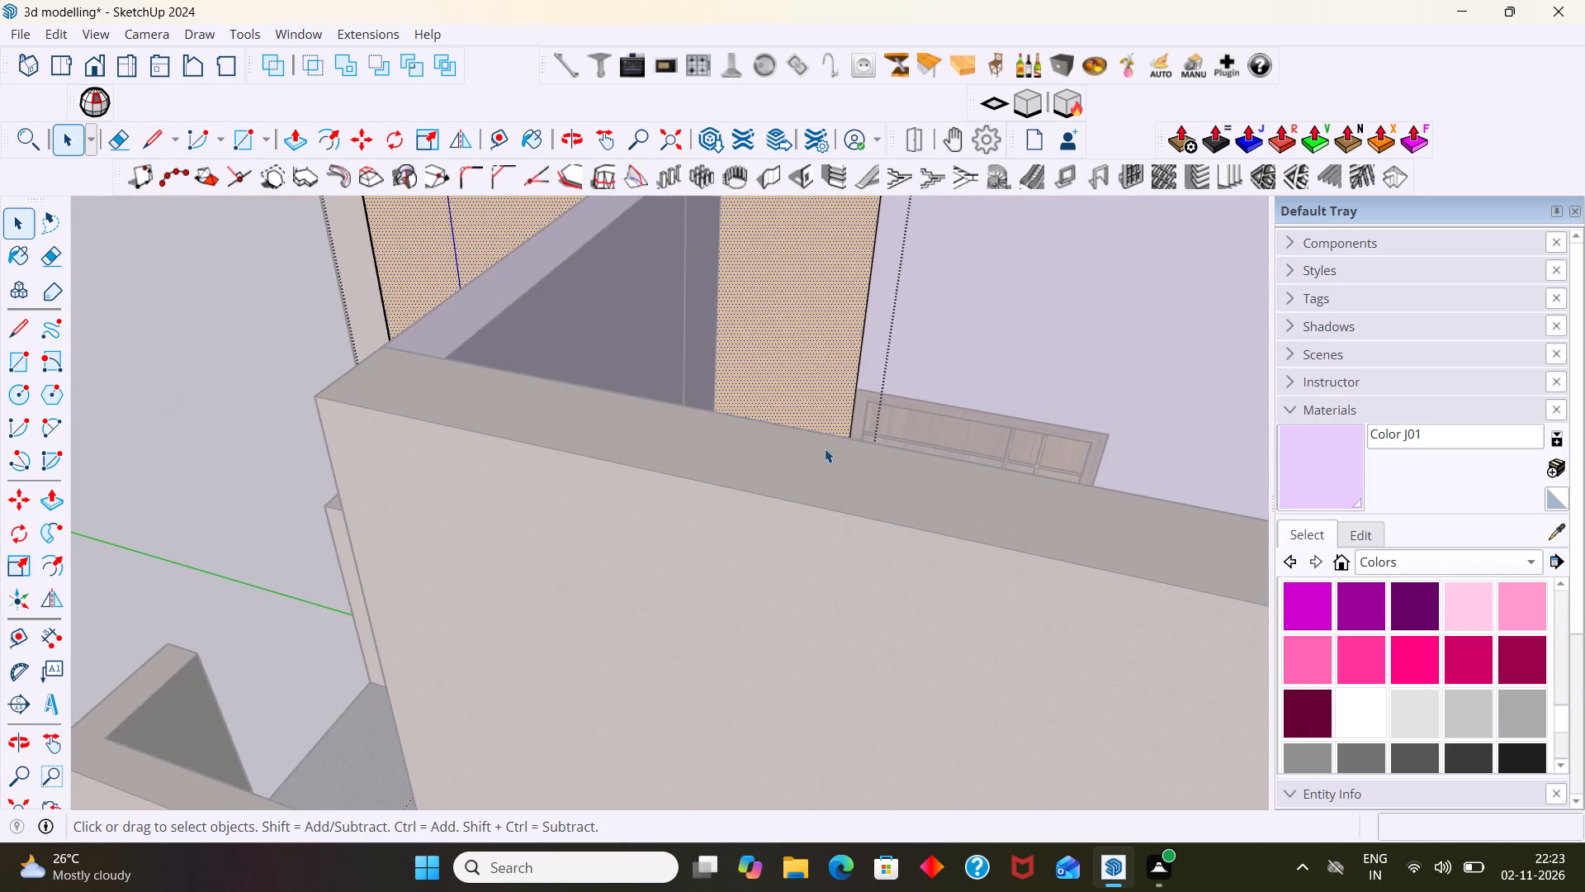
scroll(825, 448, down, 7)
scroll(748, 413, down, 3)
shift+middle_drag(729, 408, 733, 597)
scroll(722, 572, down, 3)
middle_drag(717, 567, 836, 510)
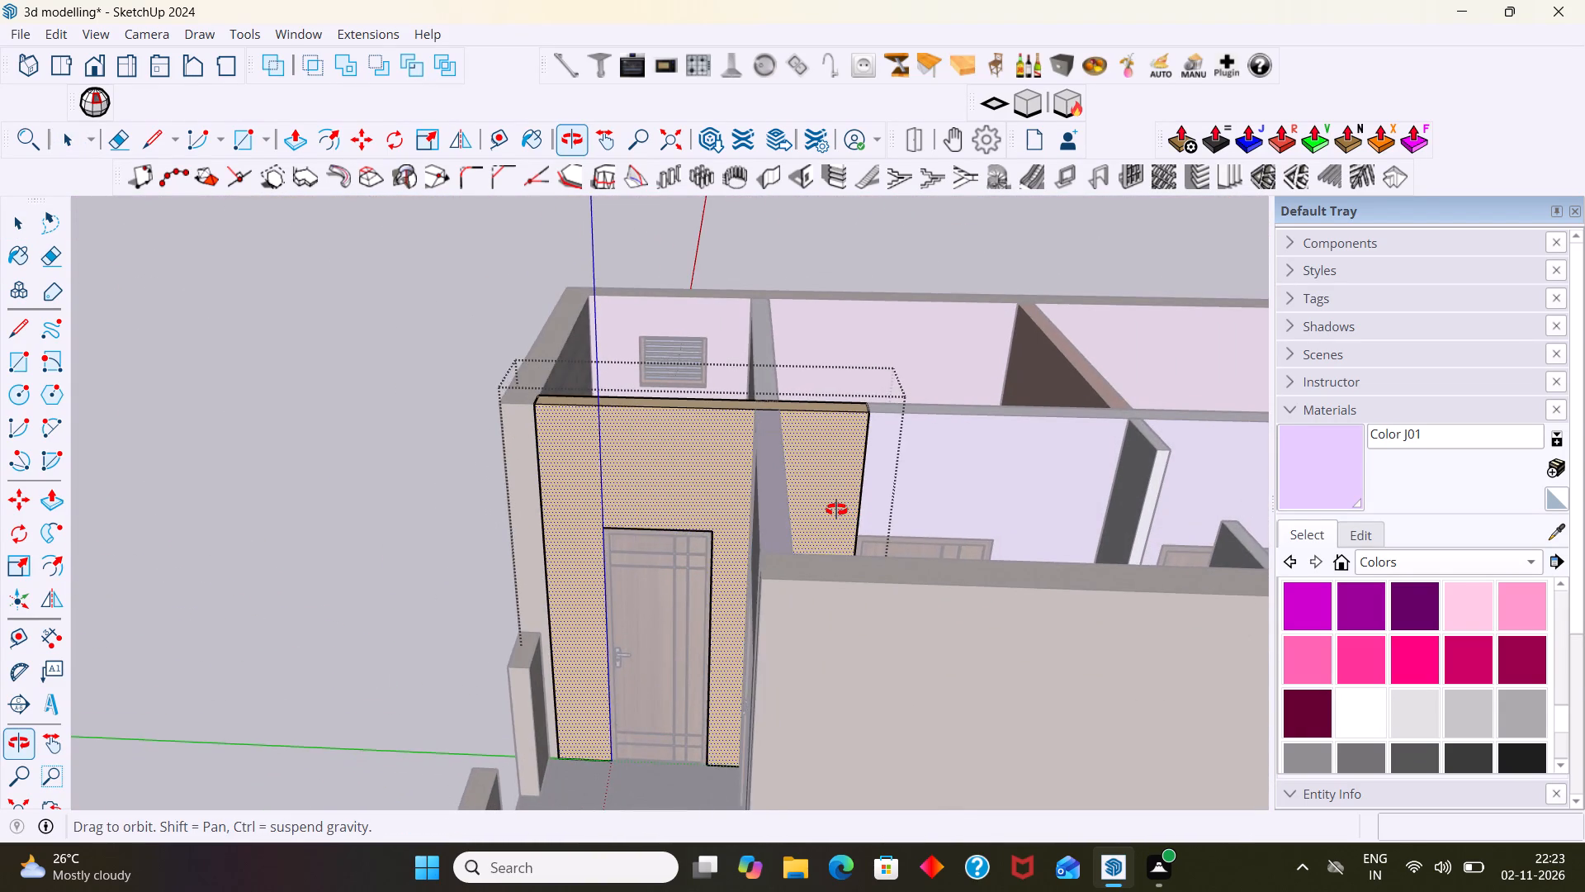
middle_drag(836, 510, 735, 529)
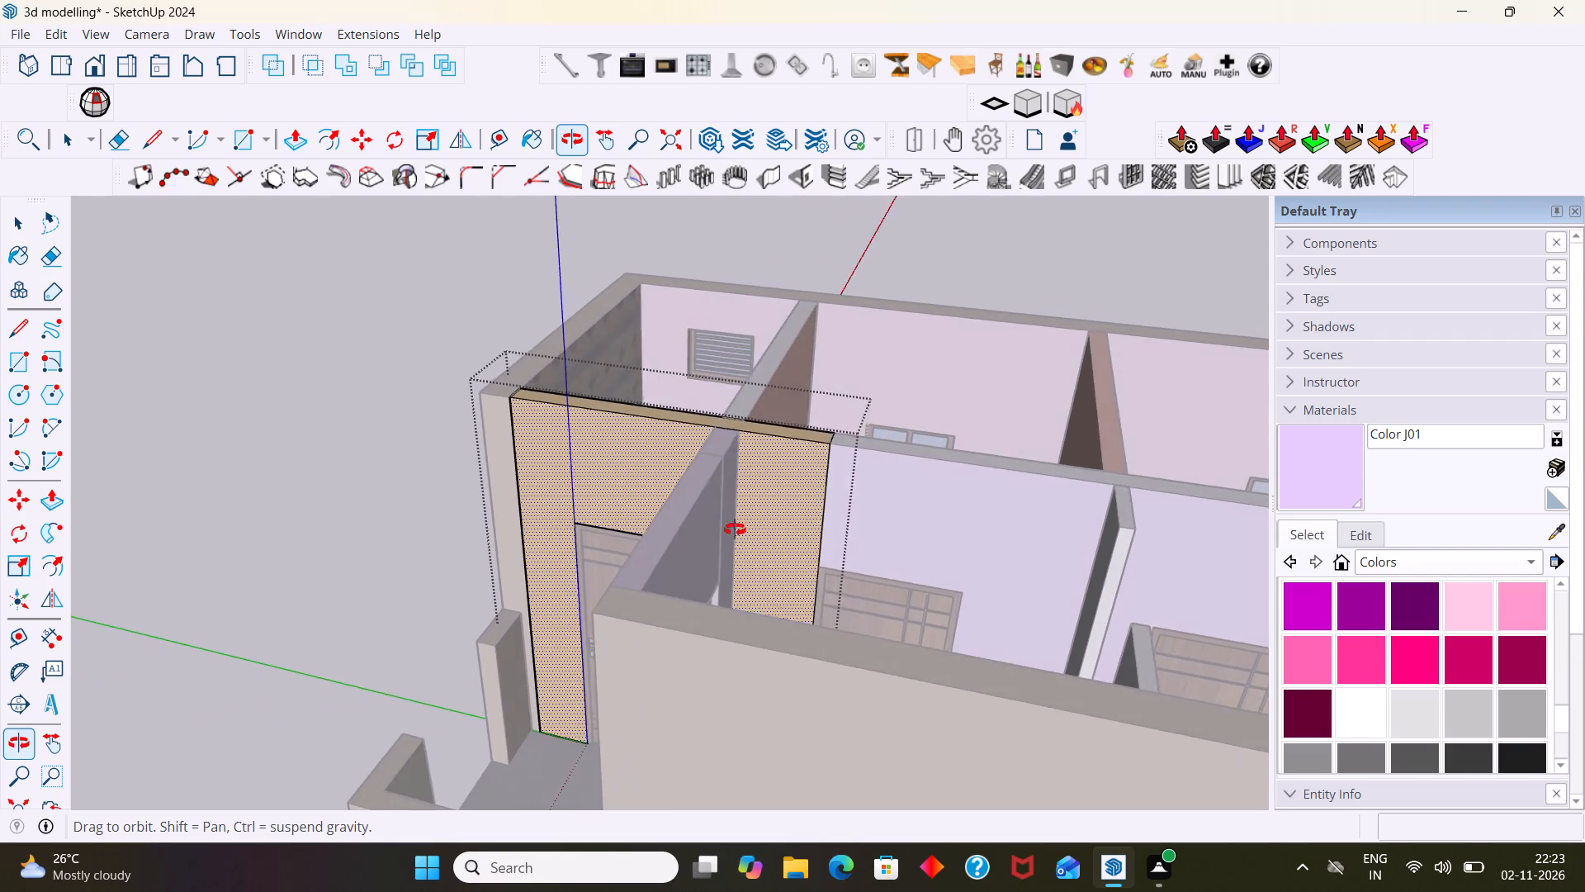
middle_drag(735, 529, 718, 542)
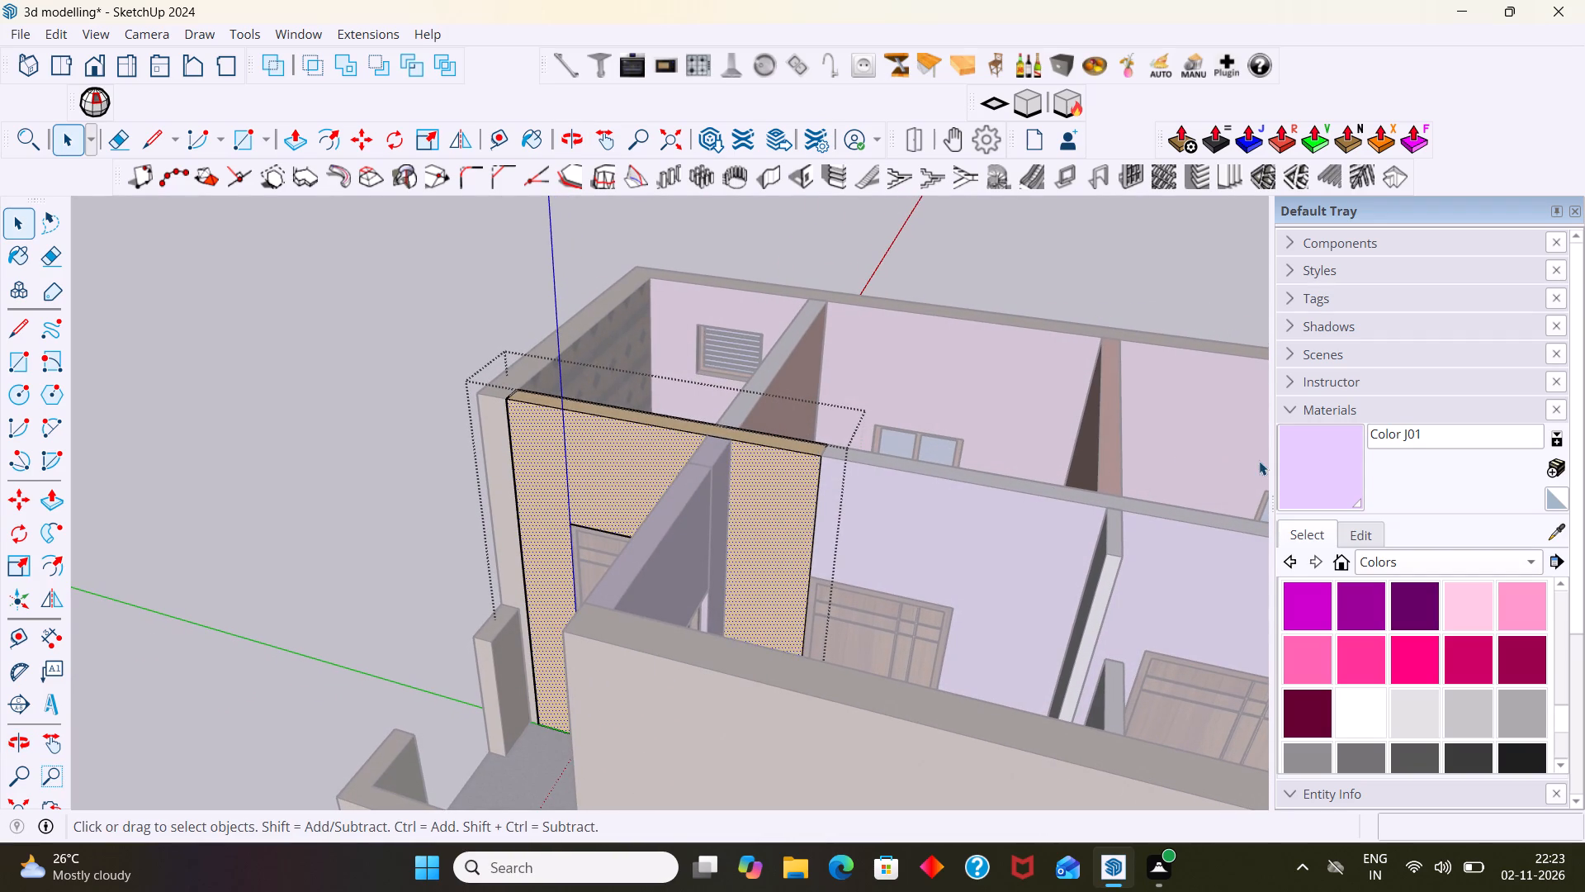
click(1304, 461)
click(797, 542)
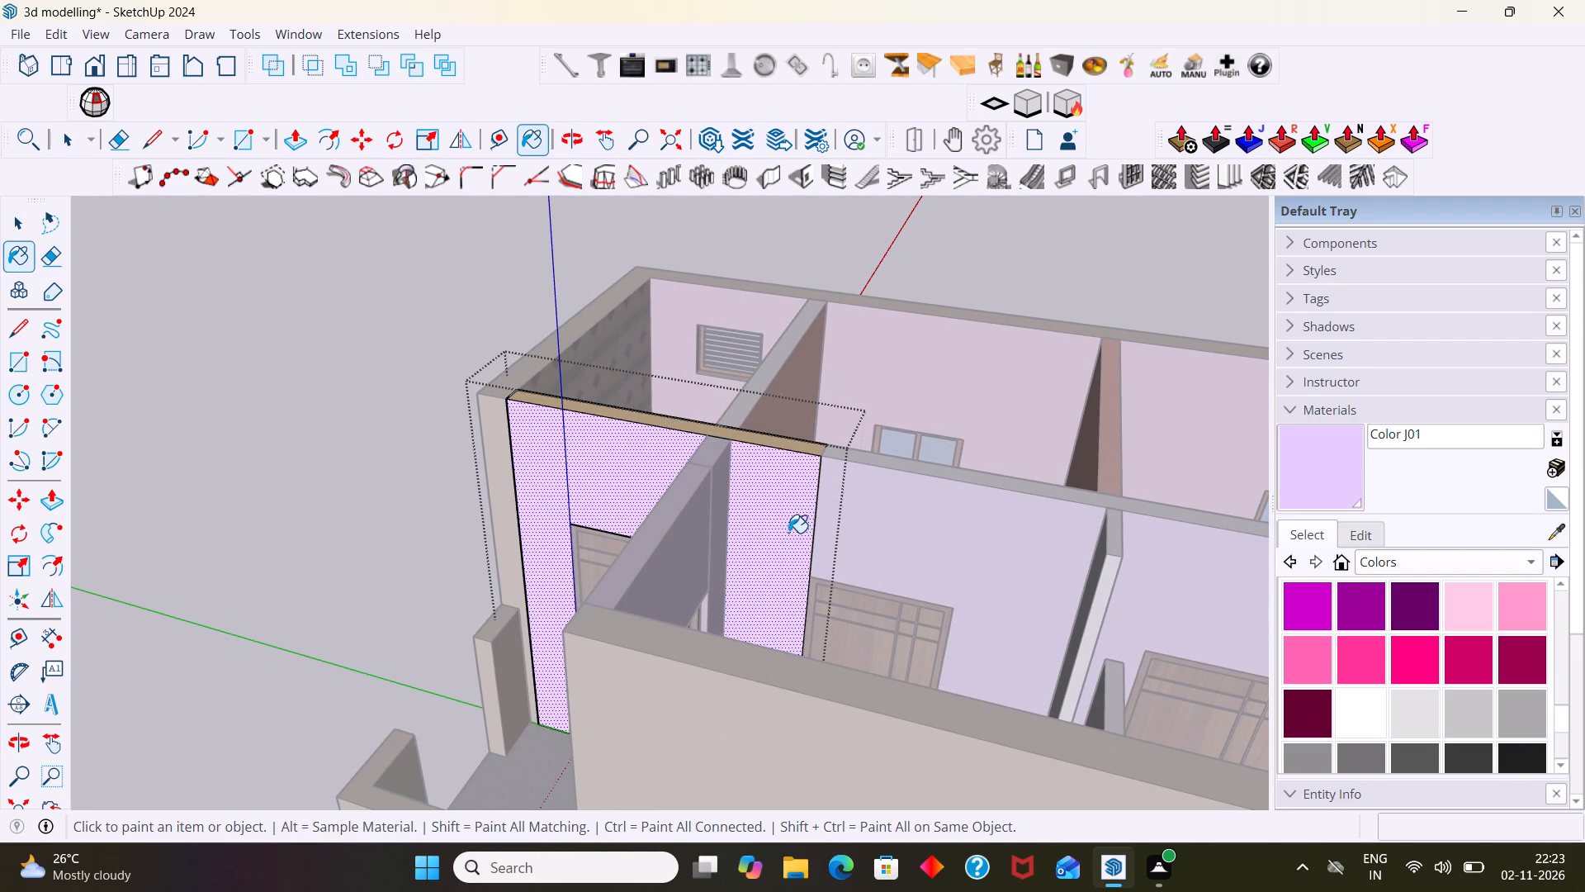
key(space)
scroll(738, 516, down, 3)
click(793, 265)
Examine the wall finishes around the porch, the tiled bathroom and the adjoining kitchen from both sides of the shared wall.
scroll(587, 434, up, 5)
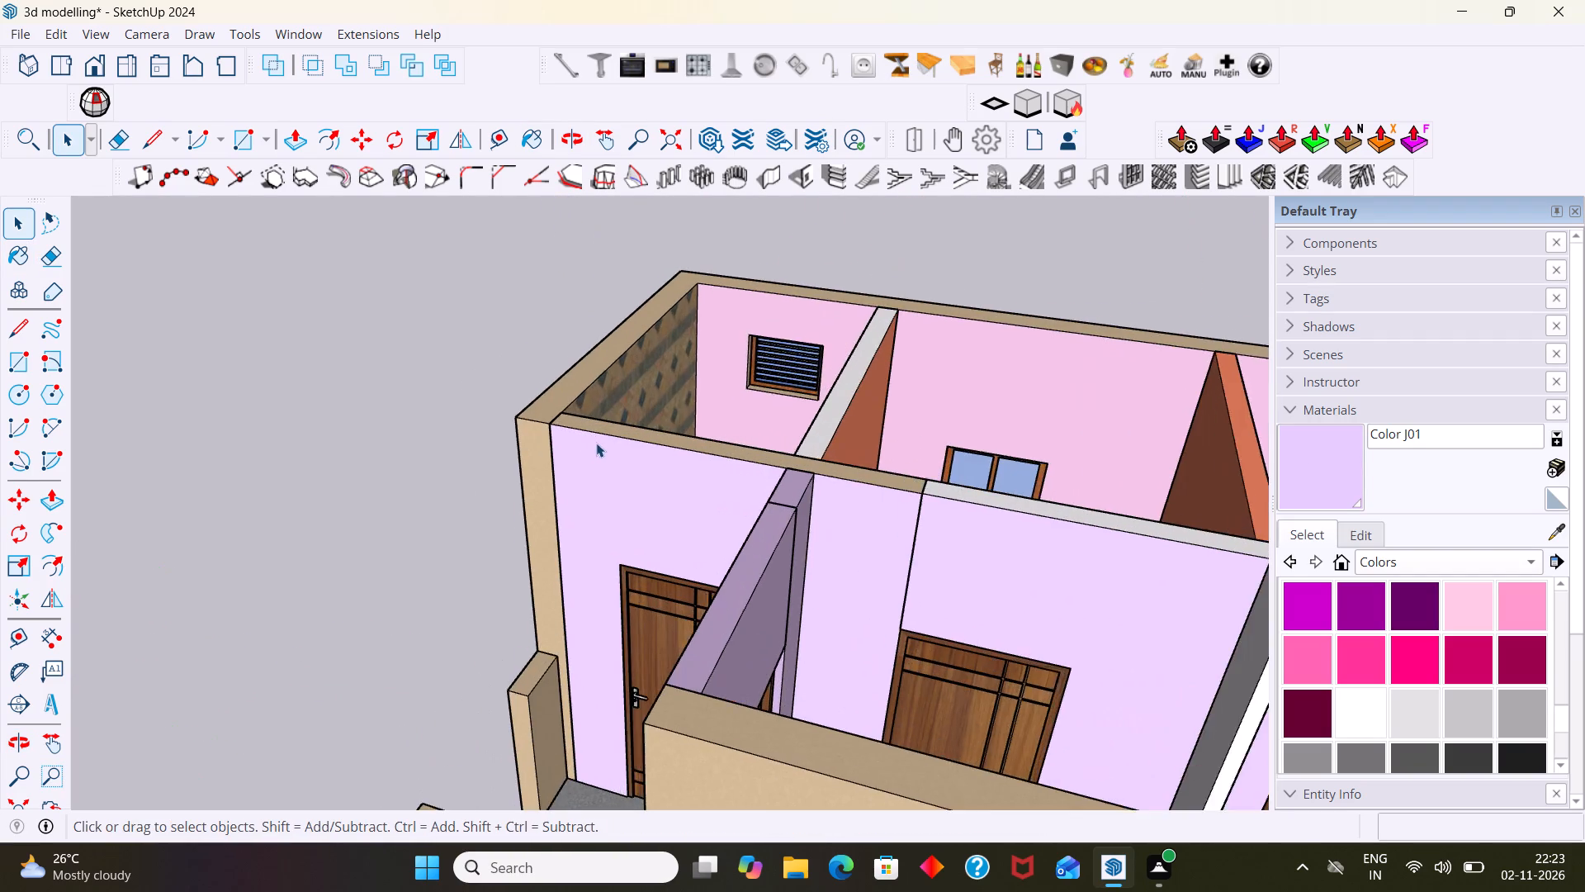
middle_drag(635, 446, 1058, 435)
scroll(897, 392, up, 5)
scroll(859, 400, down, 2)
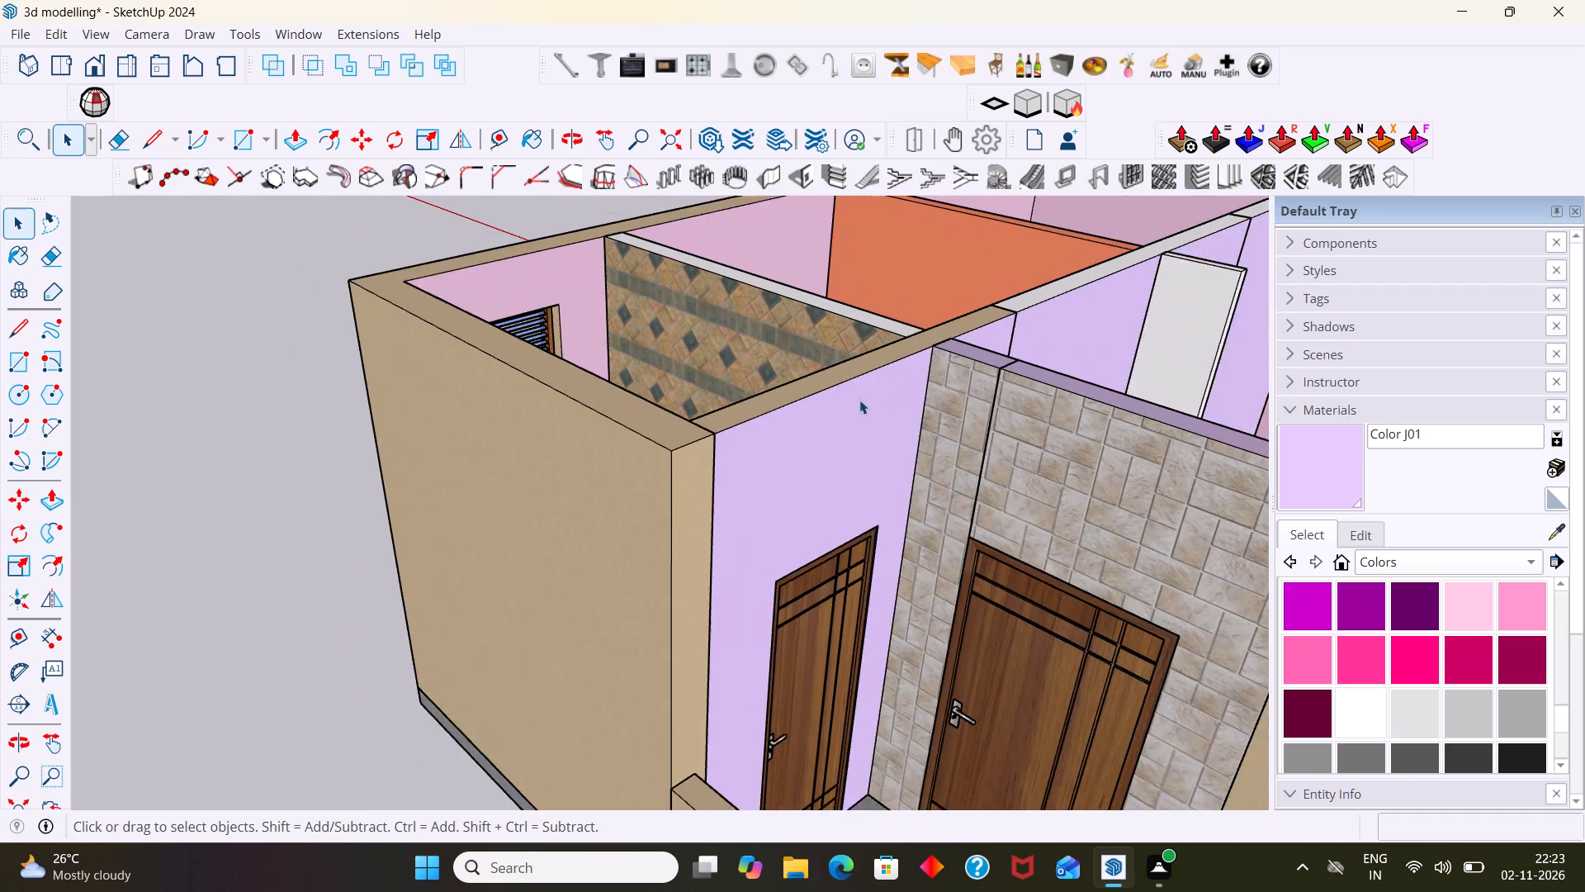
scroll(859, 400, down, 7)
shift+middle_drag(792, 452, 569, 432)
scroll(531, 390, up, 1)
middle_drag(531, 387, 234, 676)
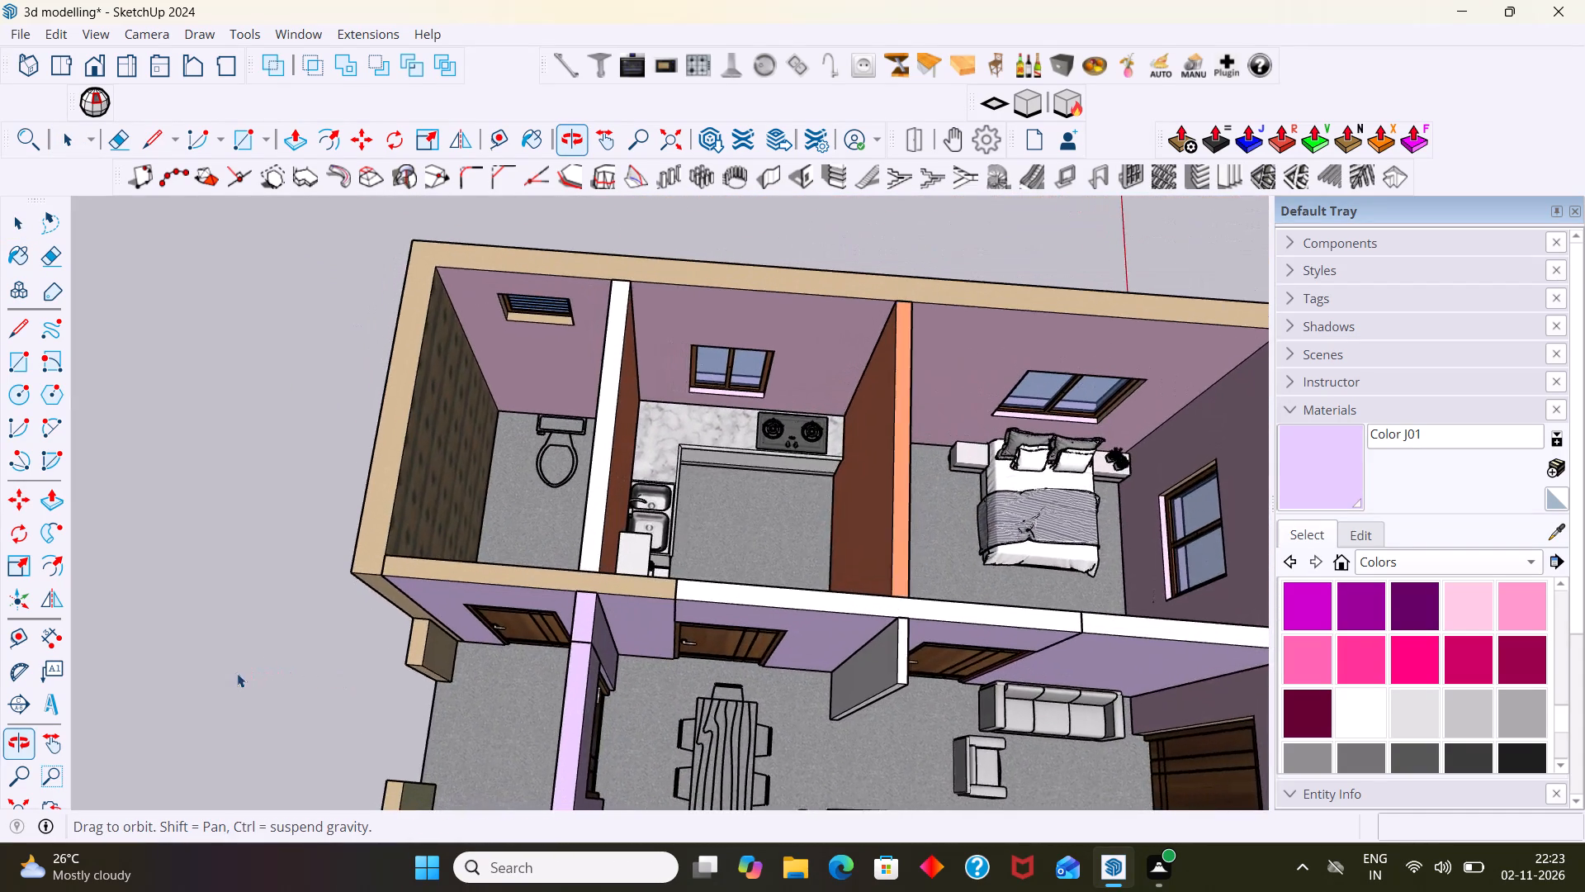
scroll(632, 611, up, 4)
middle_drag(599, 579, 557, 524)
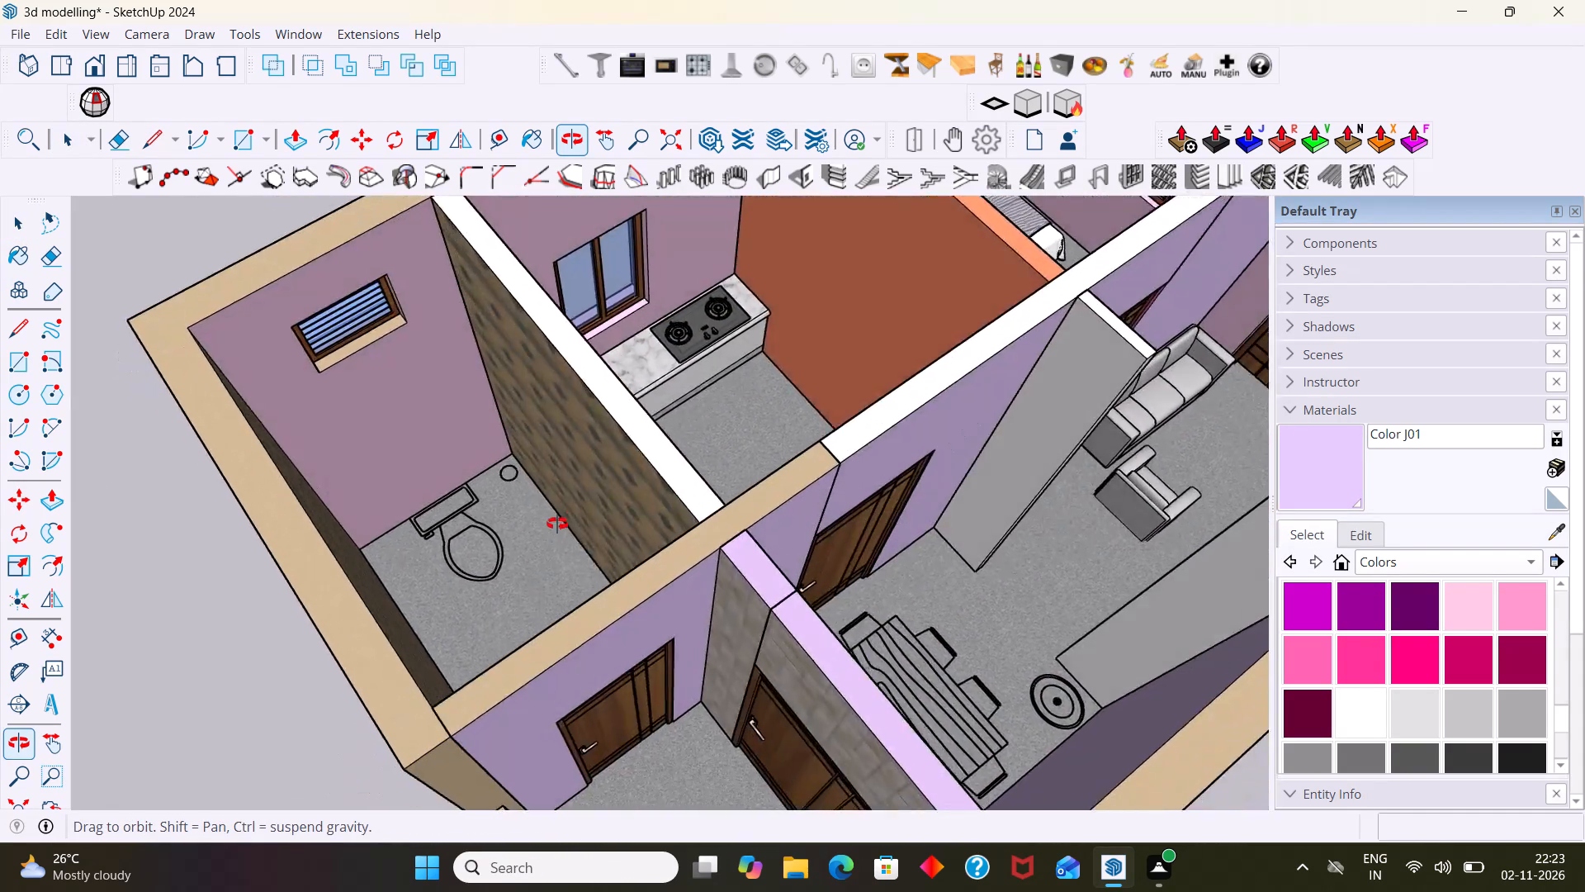
middle_drag(557, 524, 1114, 375)
scroll(930, 325, up, 6)
middle_drag(804, 361, 675, 401)
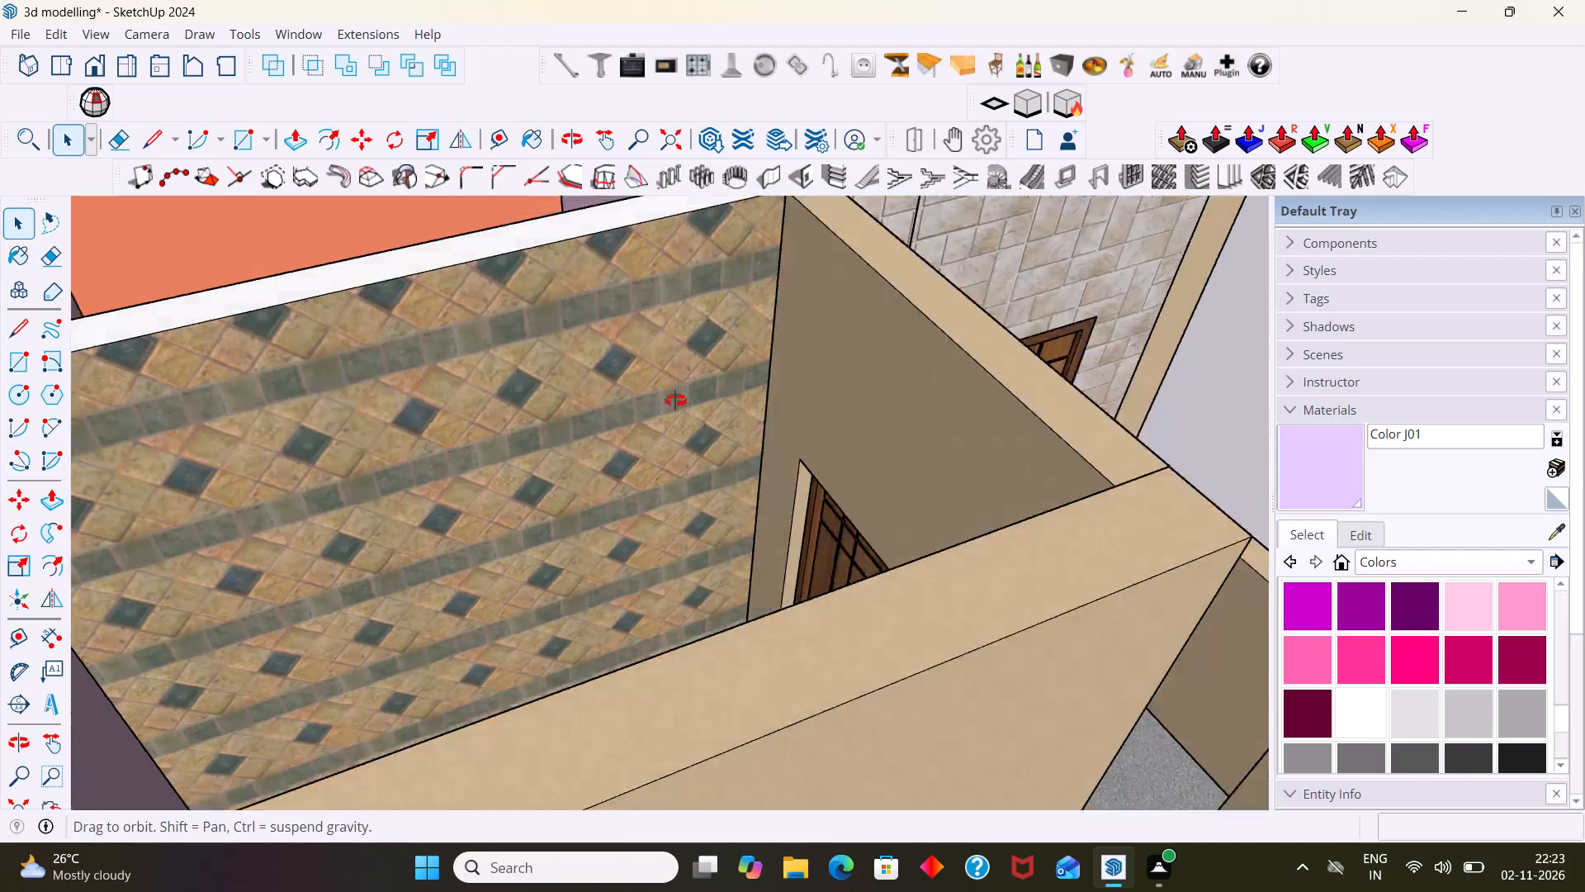
middle_drag(675, 401, 327, 496)
scroll(268, 462, down, 8)
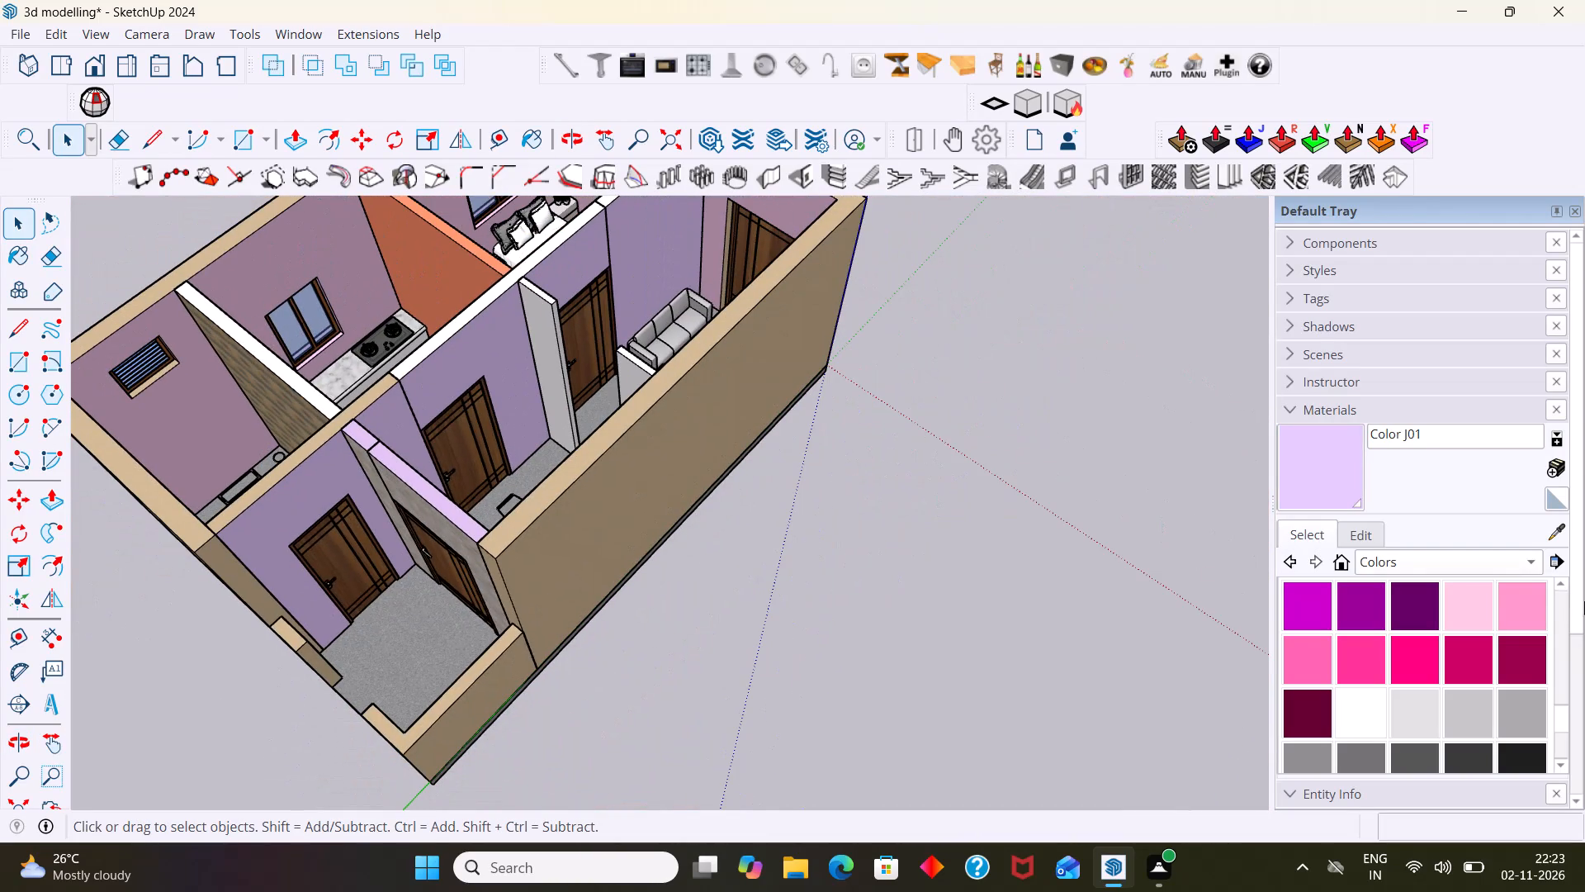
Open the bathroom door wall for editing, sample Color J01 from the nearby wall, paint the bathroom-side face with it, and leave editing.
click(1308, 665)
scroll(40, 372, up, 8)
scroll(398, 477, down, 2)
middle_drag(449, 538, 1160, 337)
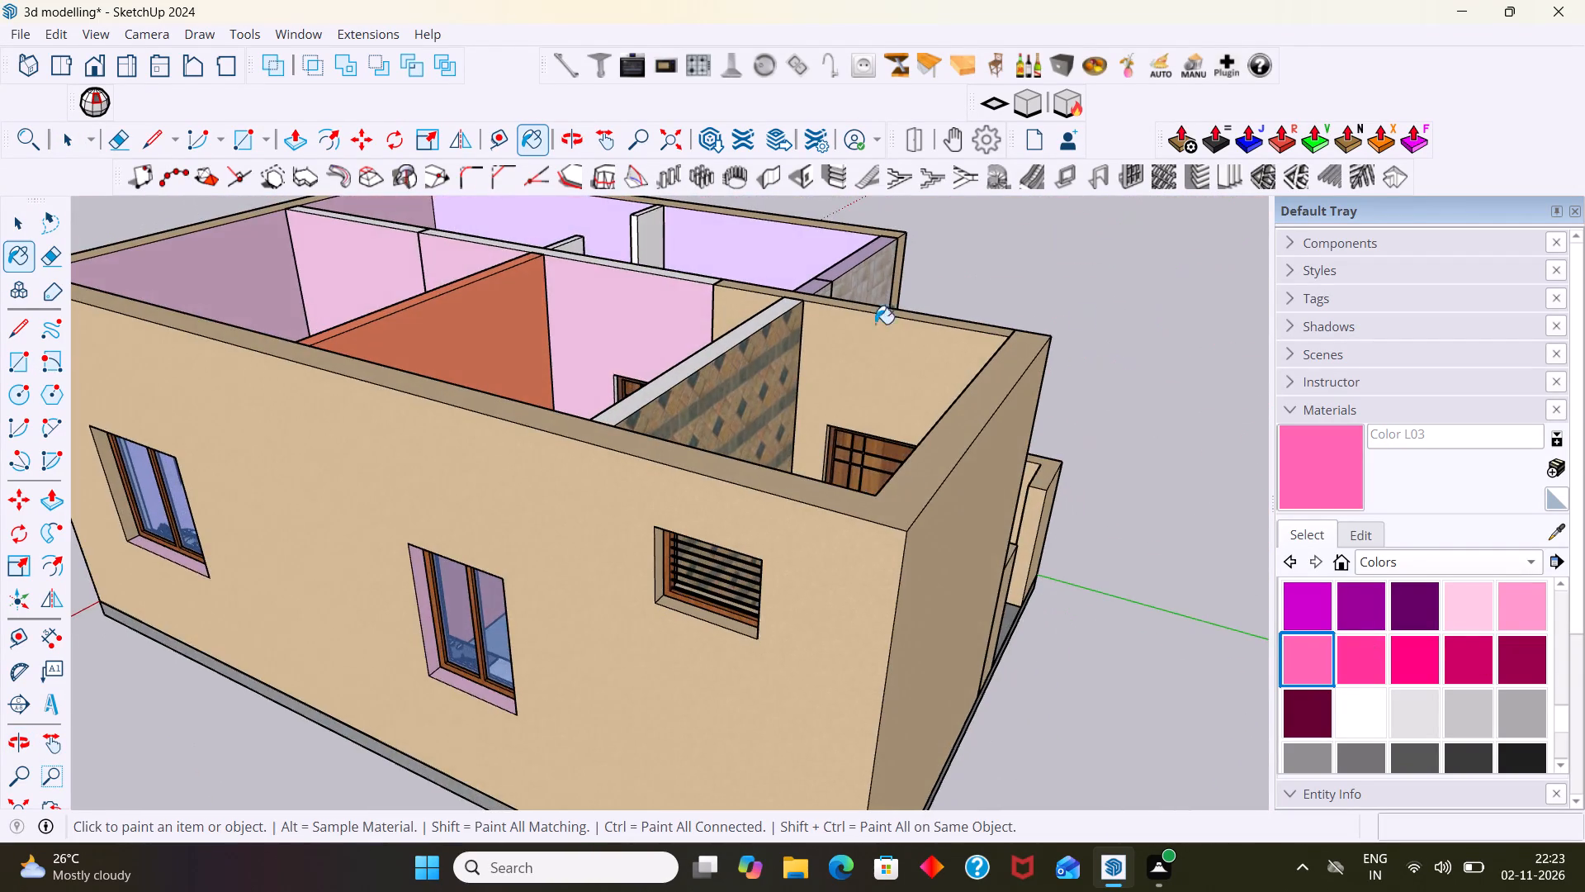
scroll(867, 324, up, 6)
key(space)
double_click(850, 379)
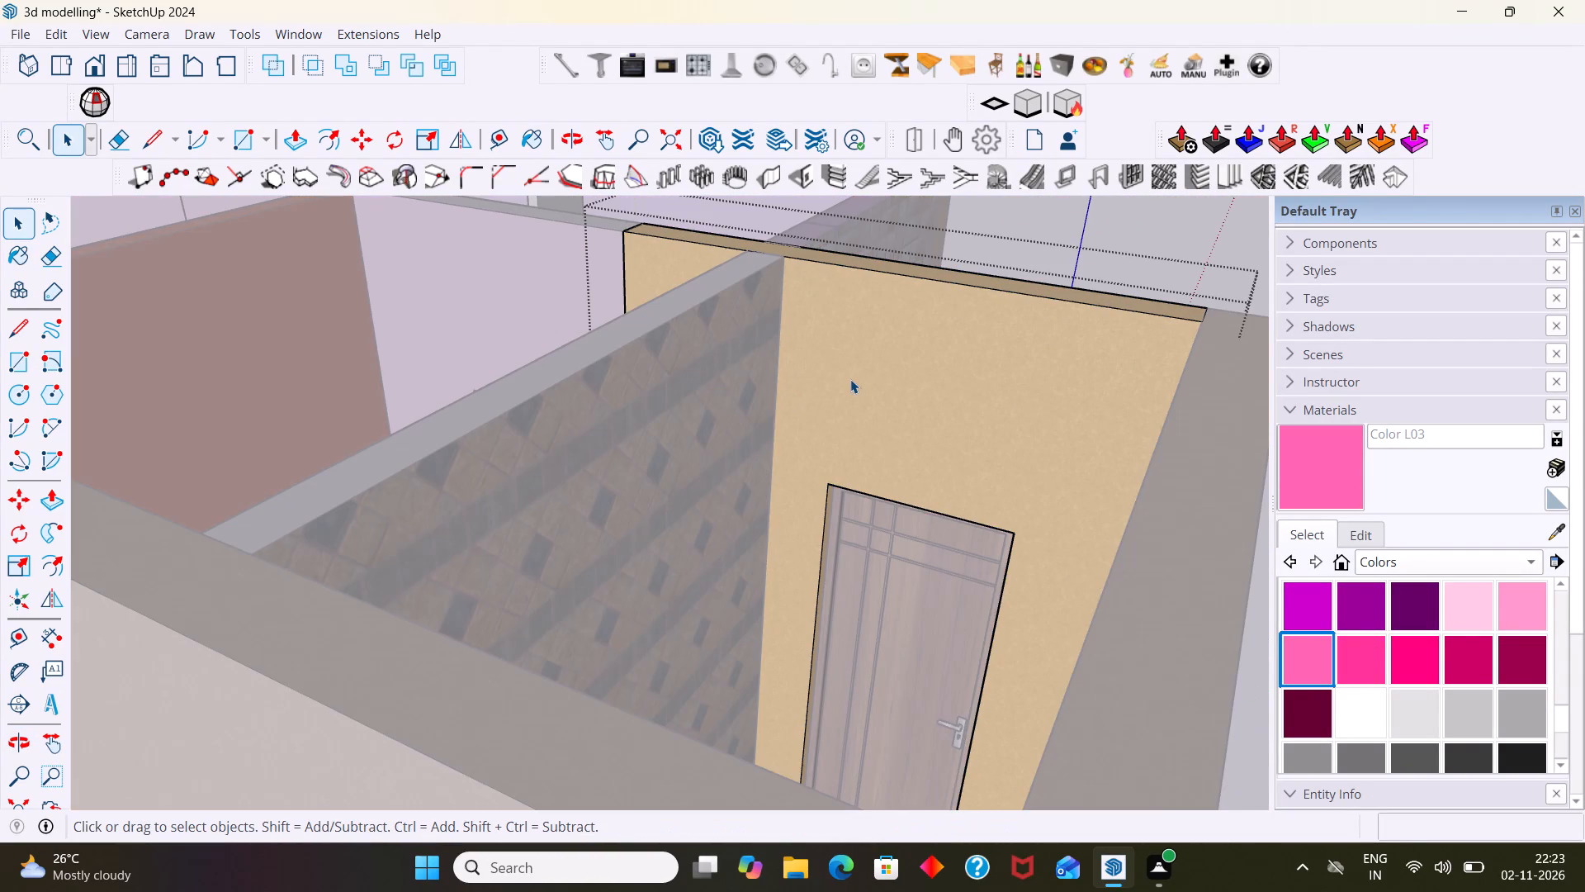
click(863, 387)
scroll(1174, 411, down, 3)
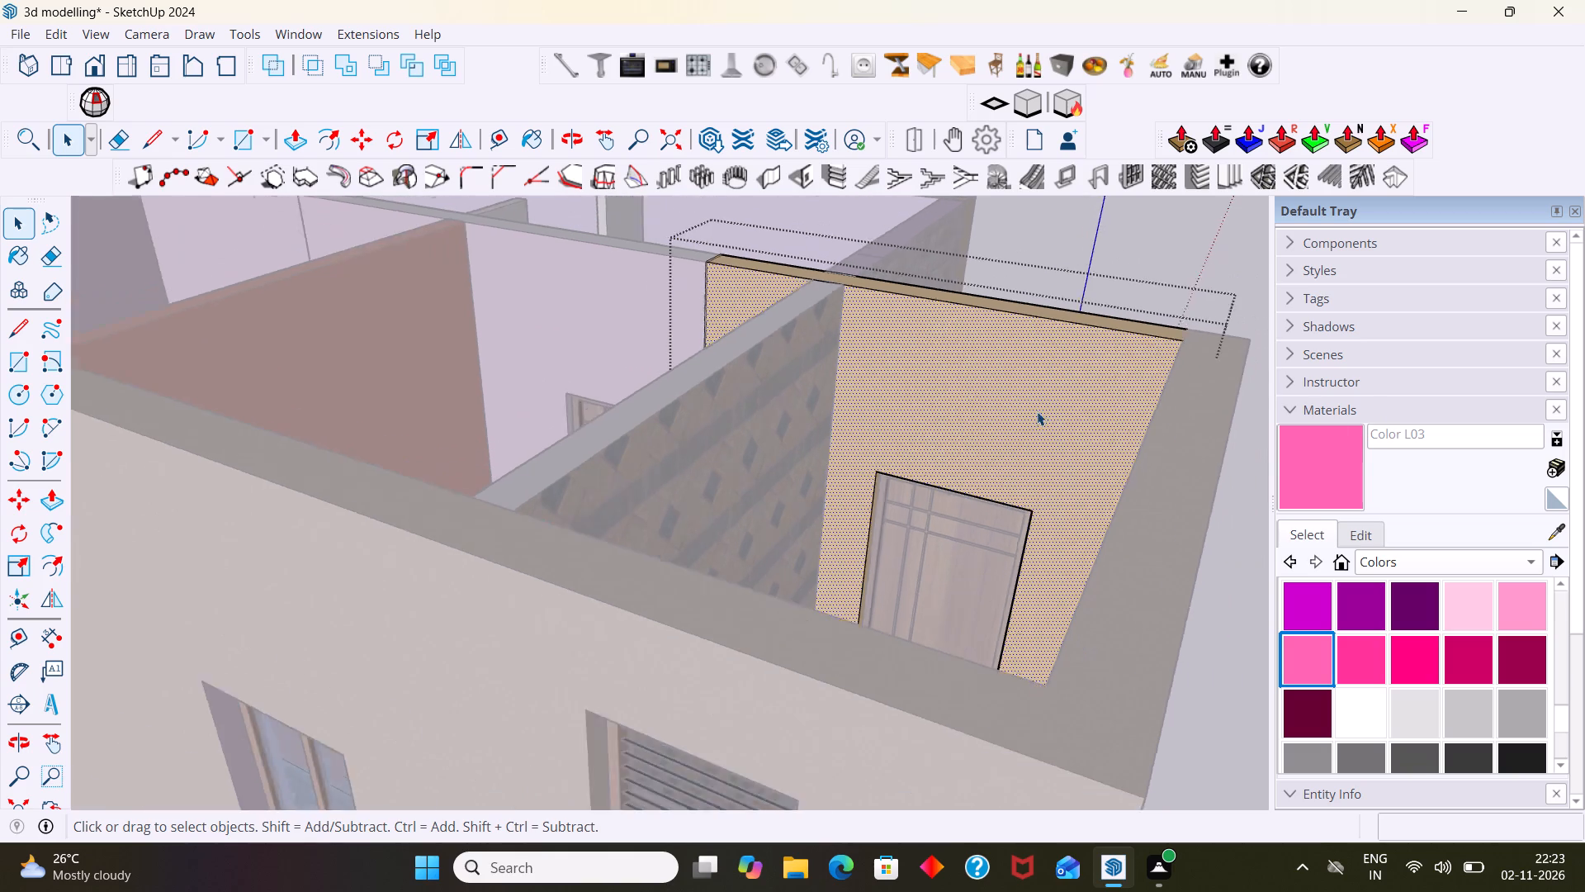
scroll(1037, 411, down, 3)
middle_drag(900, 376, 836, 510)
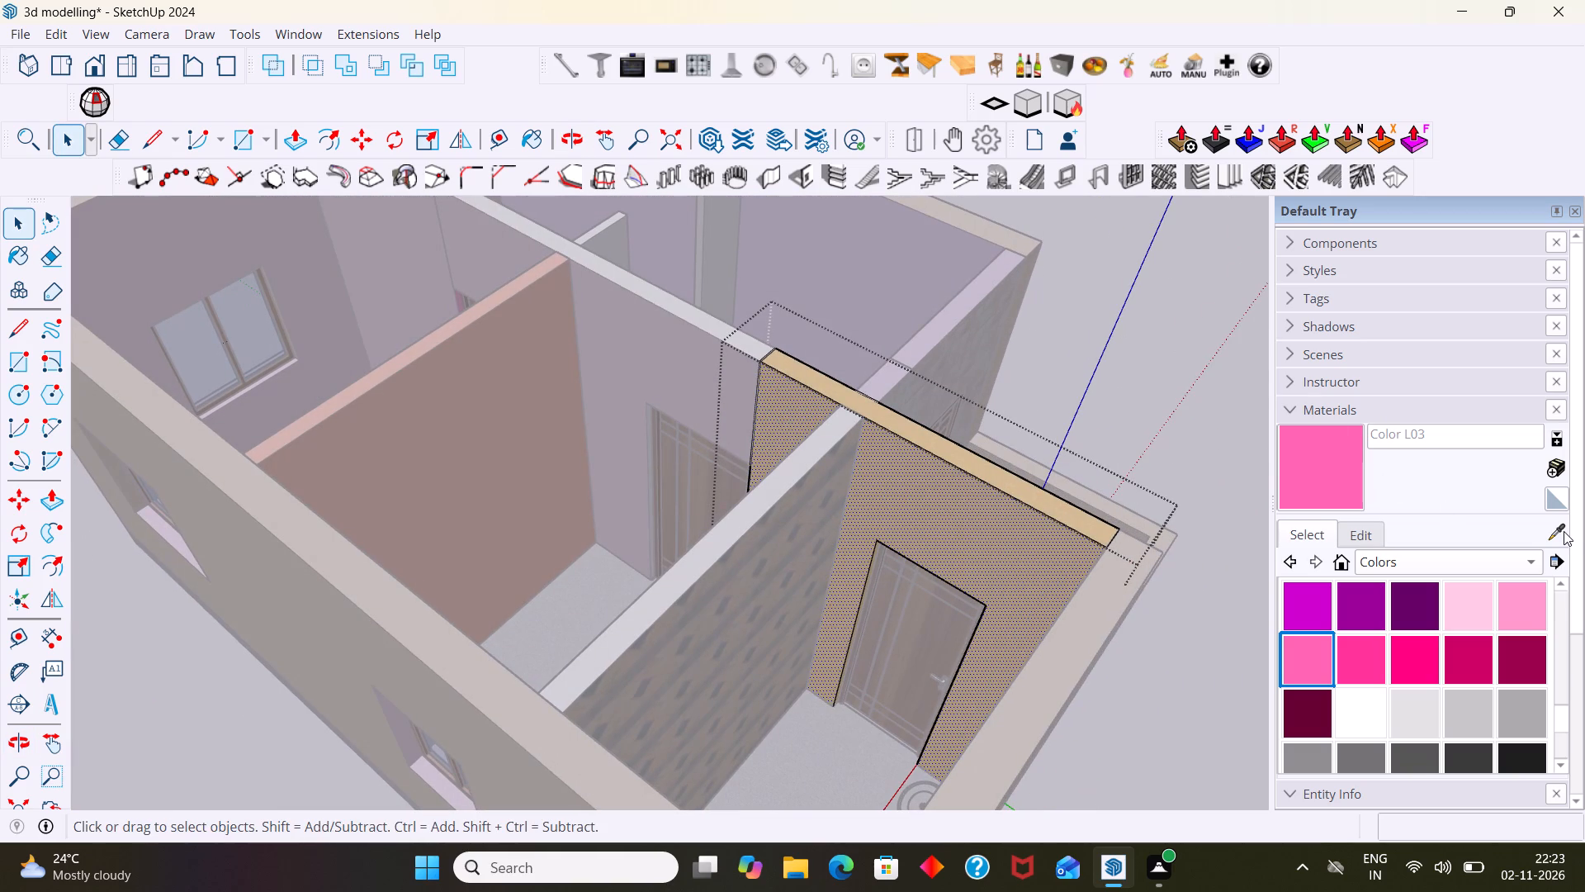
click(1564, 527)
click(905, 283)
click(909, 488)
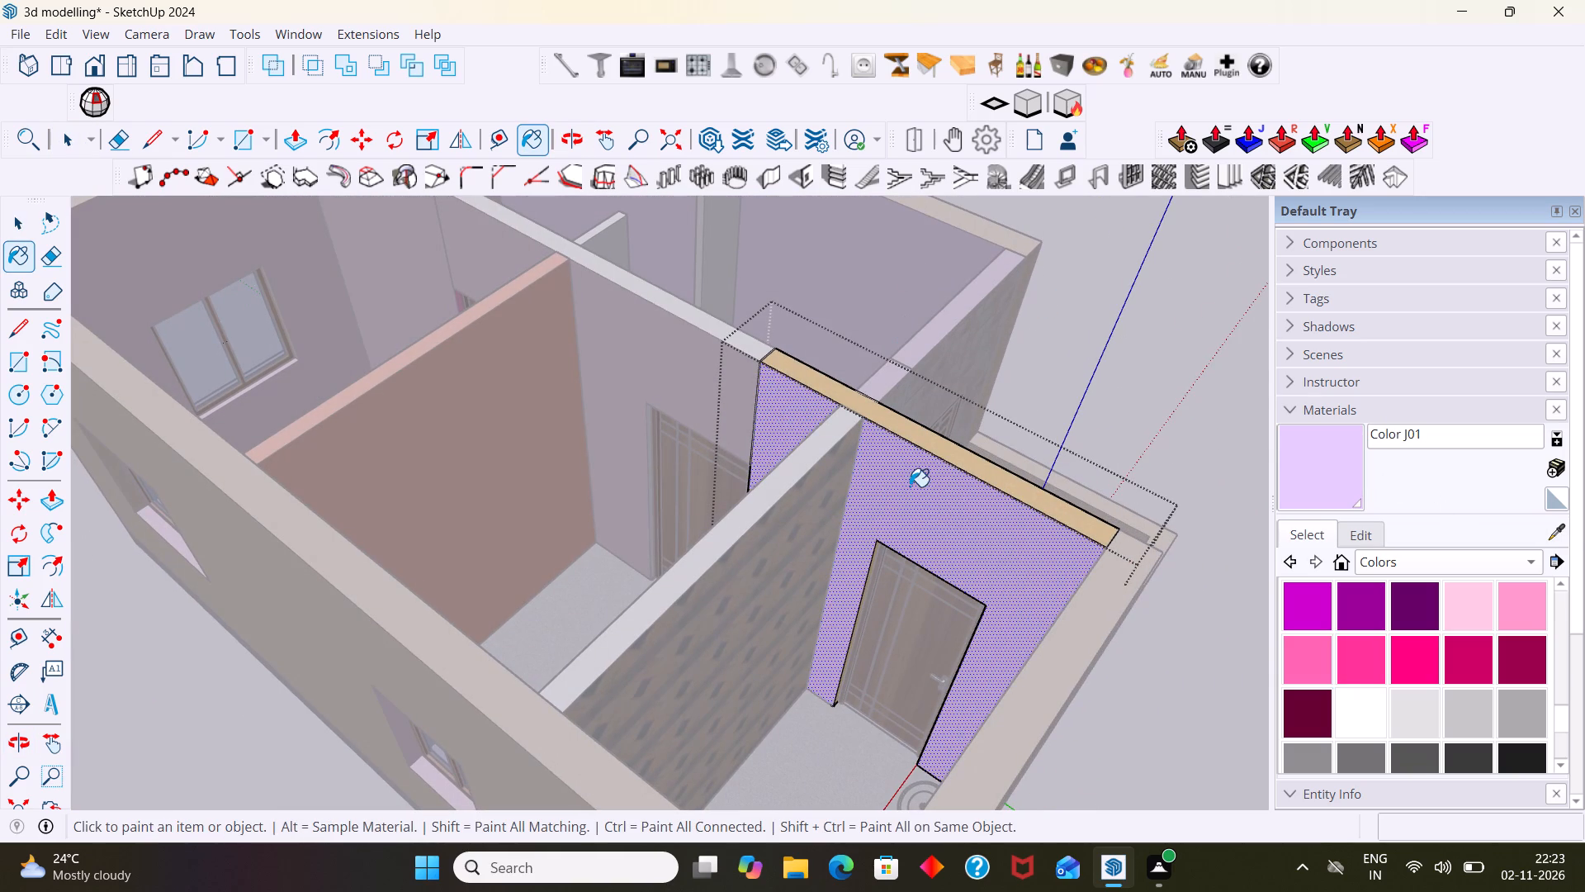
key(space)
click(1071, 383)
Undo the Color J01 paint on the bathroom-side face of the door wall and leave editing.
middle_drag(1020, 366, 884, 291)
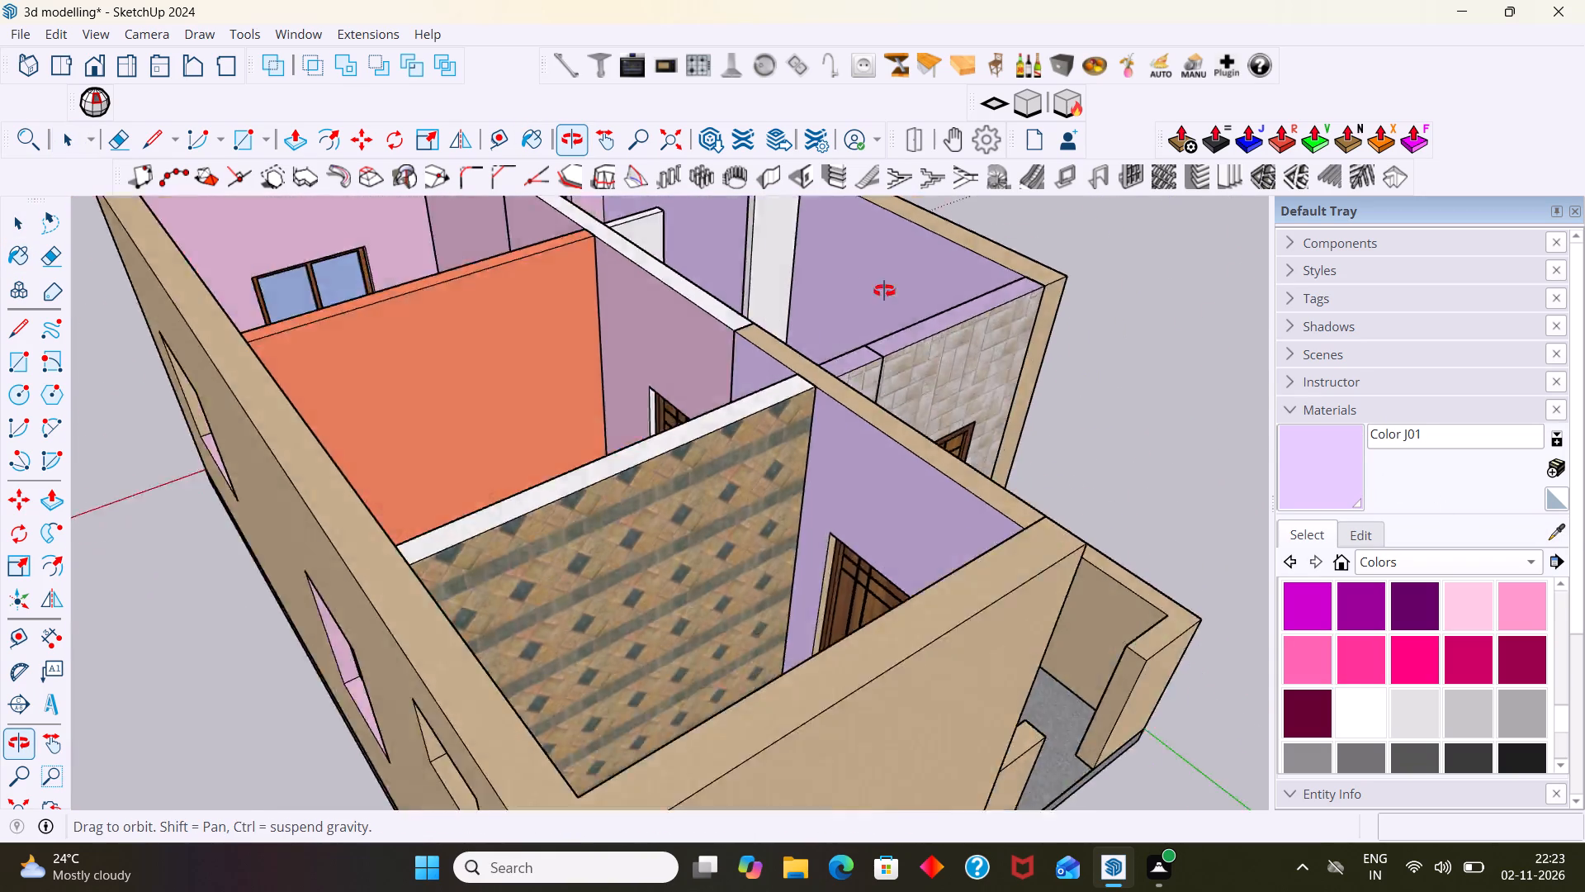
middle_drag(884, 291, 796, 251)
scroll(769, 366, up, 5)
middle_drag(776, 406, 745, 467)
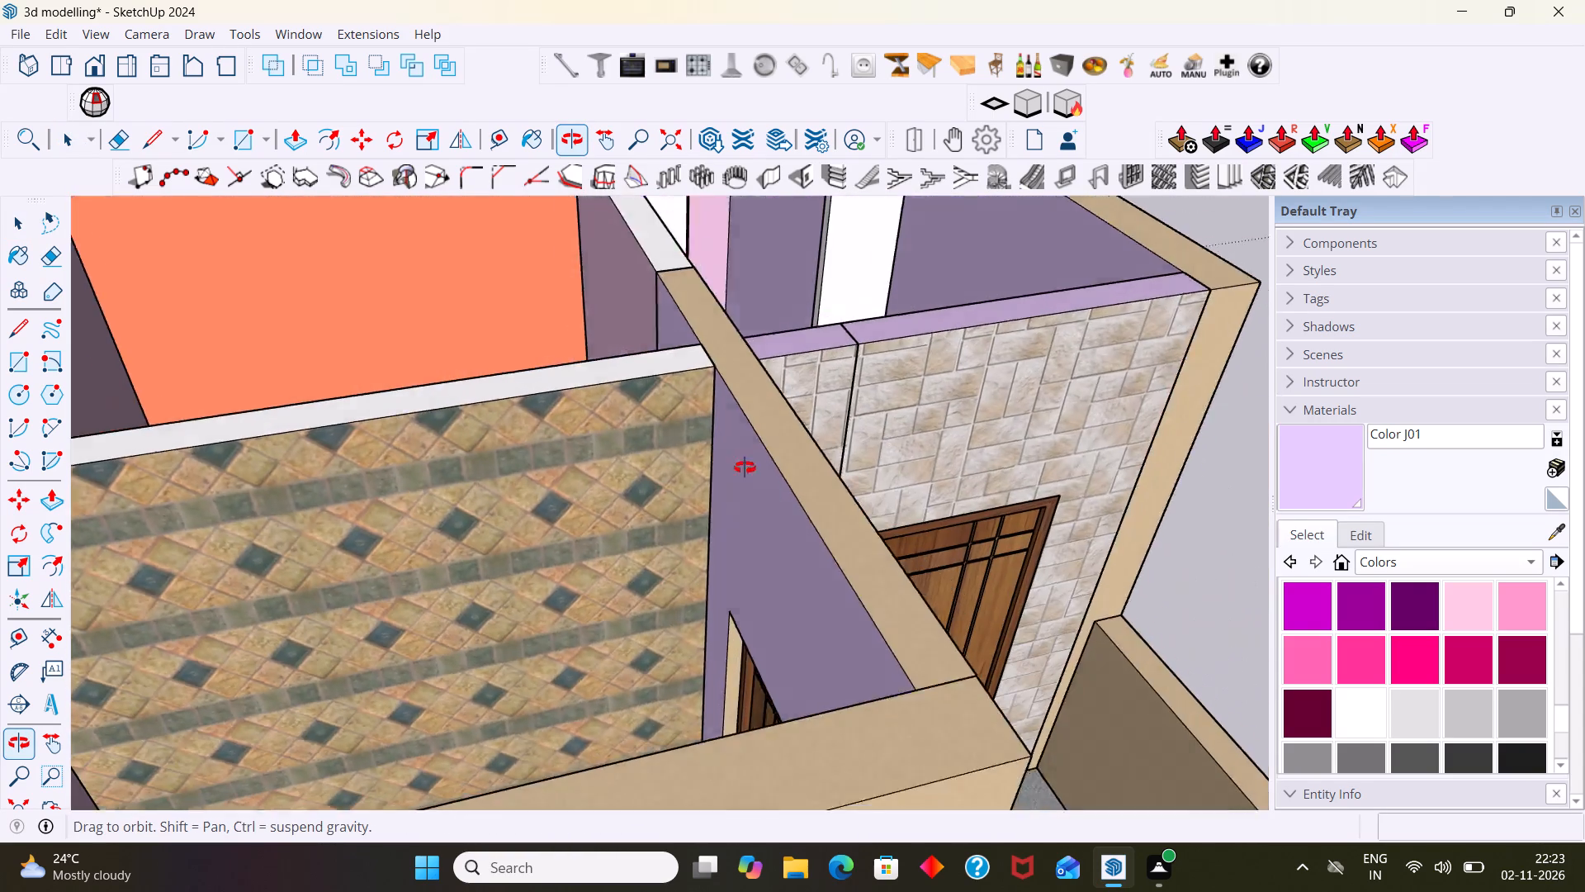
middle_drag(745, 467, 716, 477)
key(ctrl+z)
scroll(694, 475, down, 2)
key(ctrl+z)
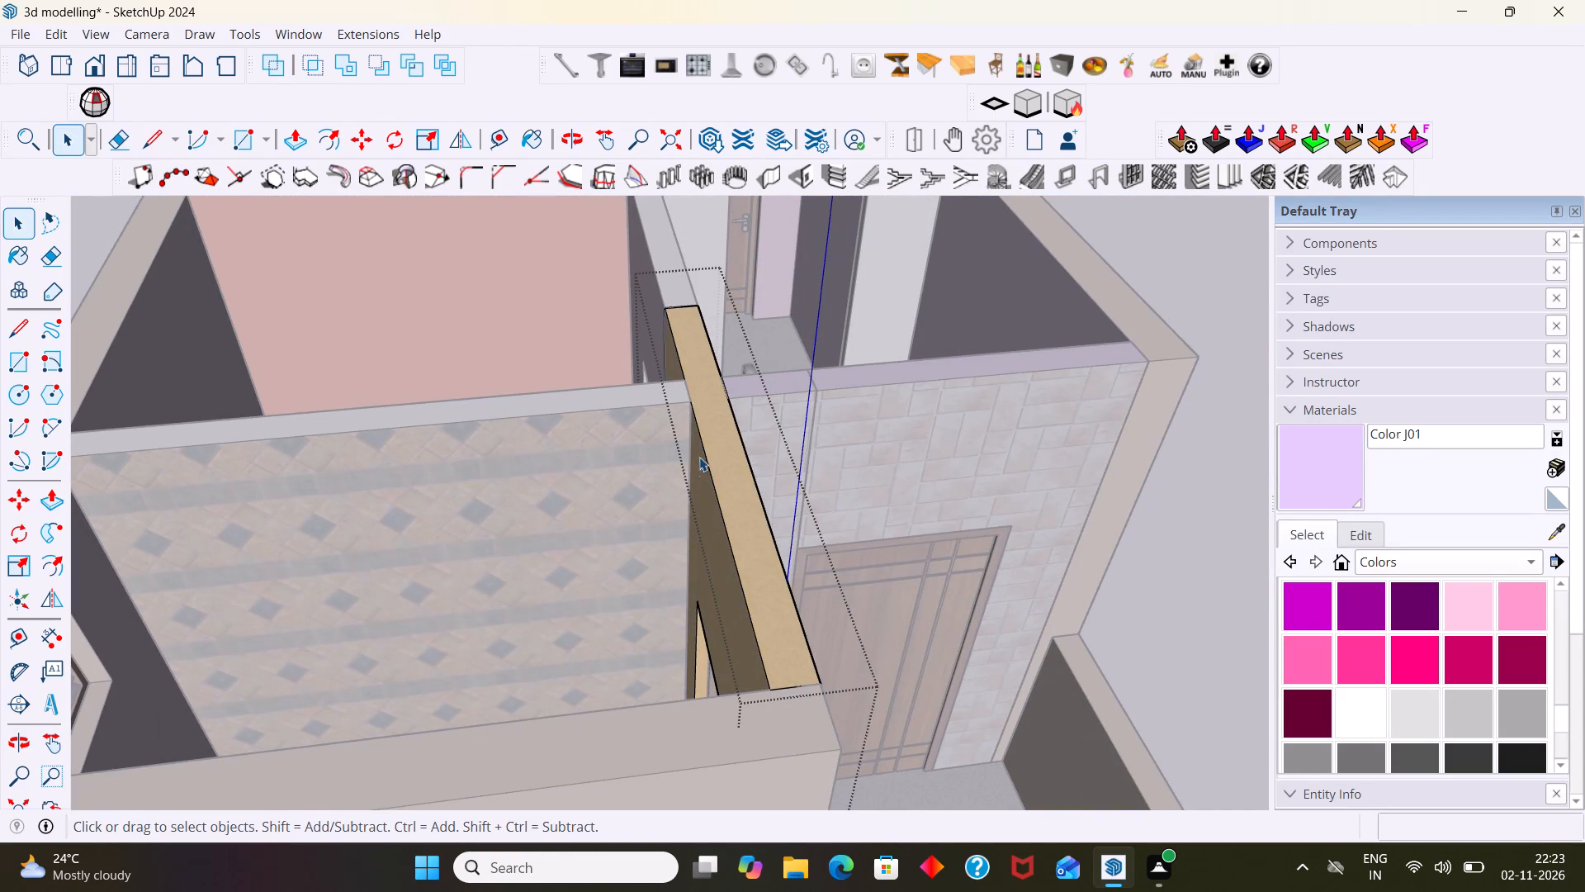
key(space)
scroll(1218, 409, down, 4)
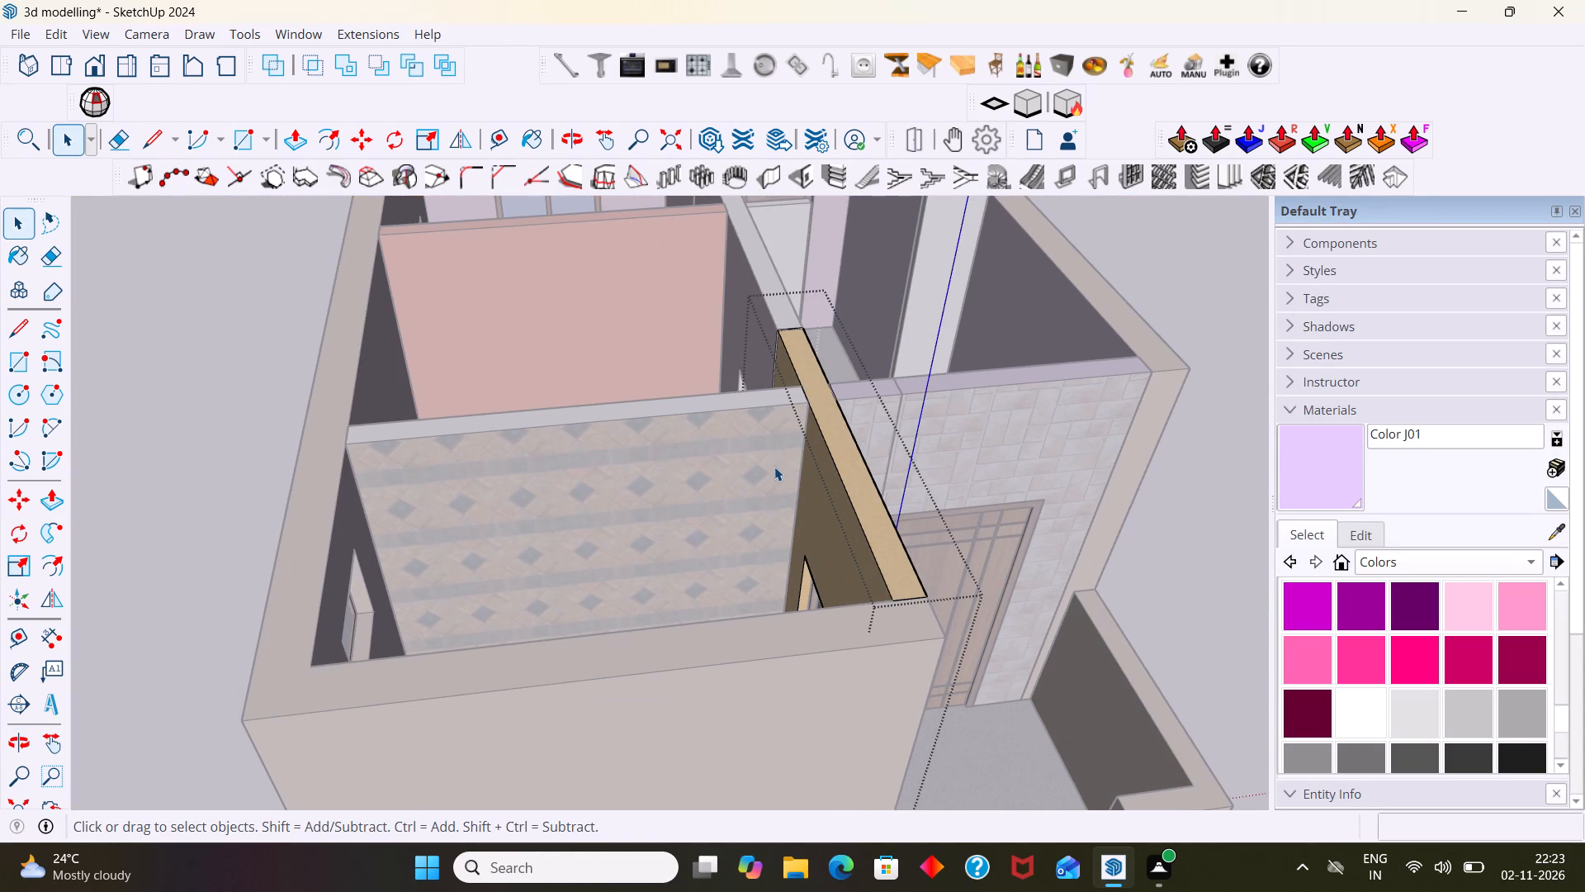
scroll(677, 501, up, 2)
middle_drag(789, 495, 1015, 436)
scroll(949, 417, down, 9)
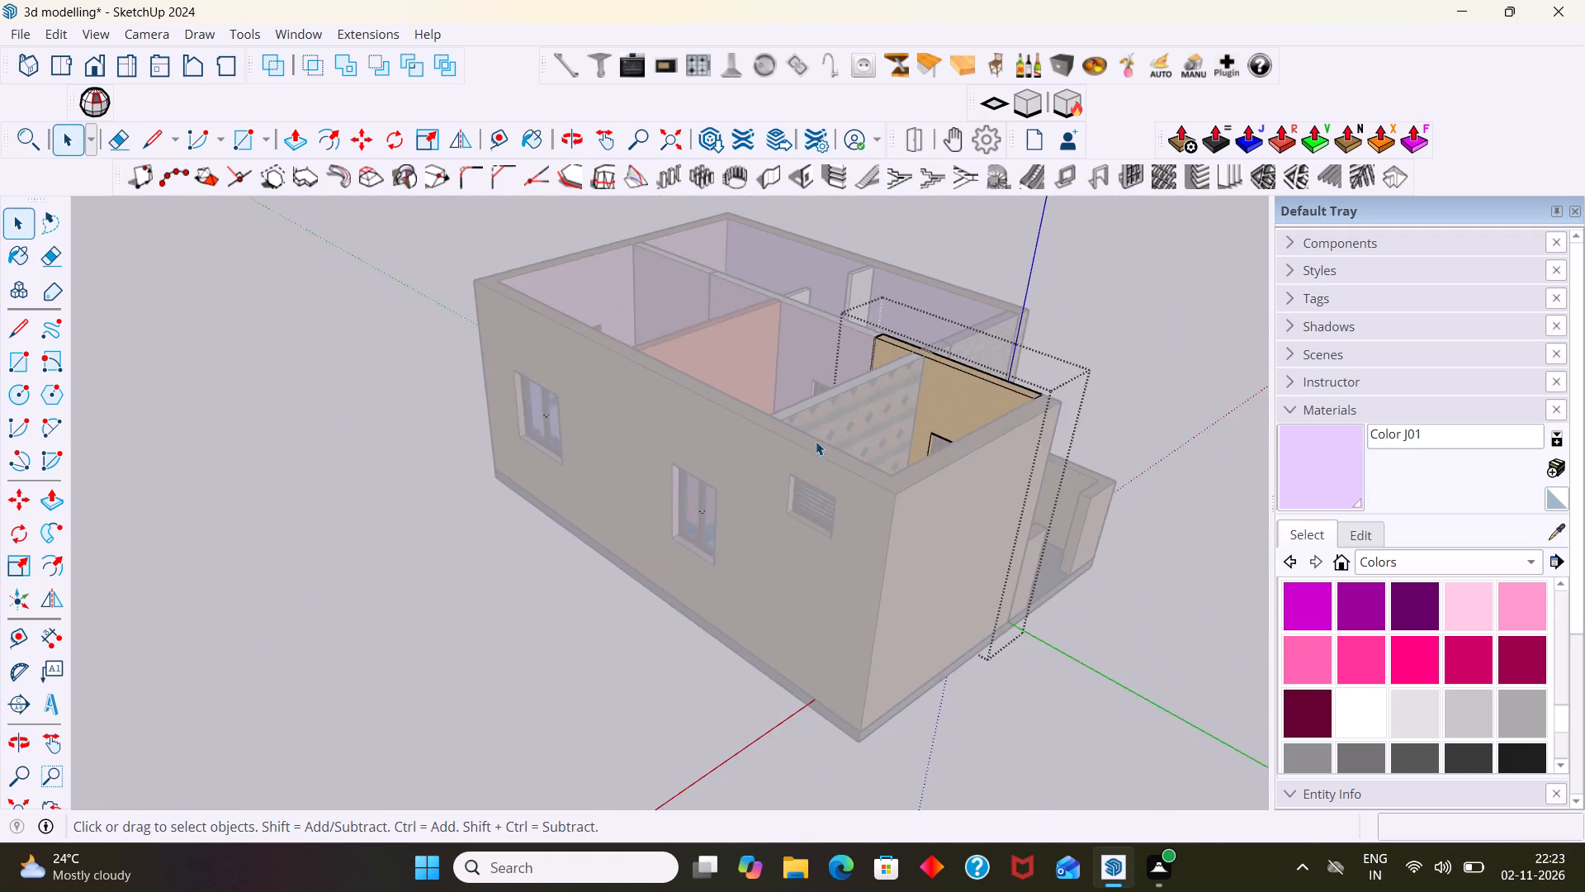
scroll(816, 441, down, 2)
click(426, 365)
Examine the bathroom and kitchen door walls and the wall finishes of the remaining rooms from all around the house.
scroll(546, 356, up, 5)
middle_drag(841, 406, 750, 412)
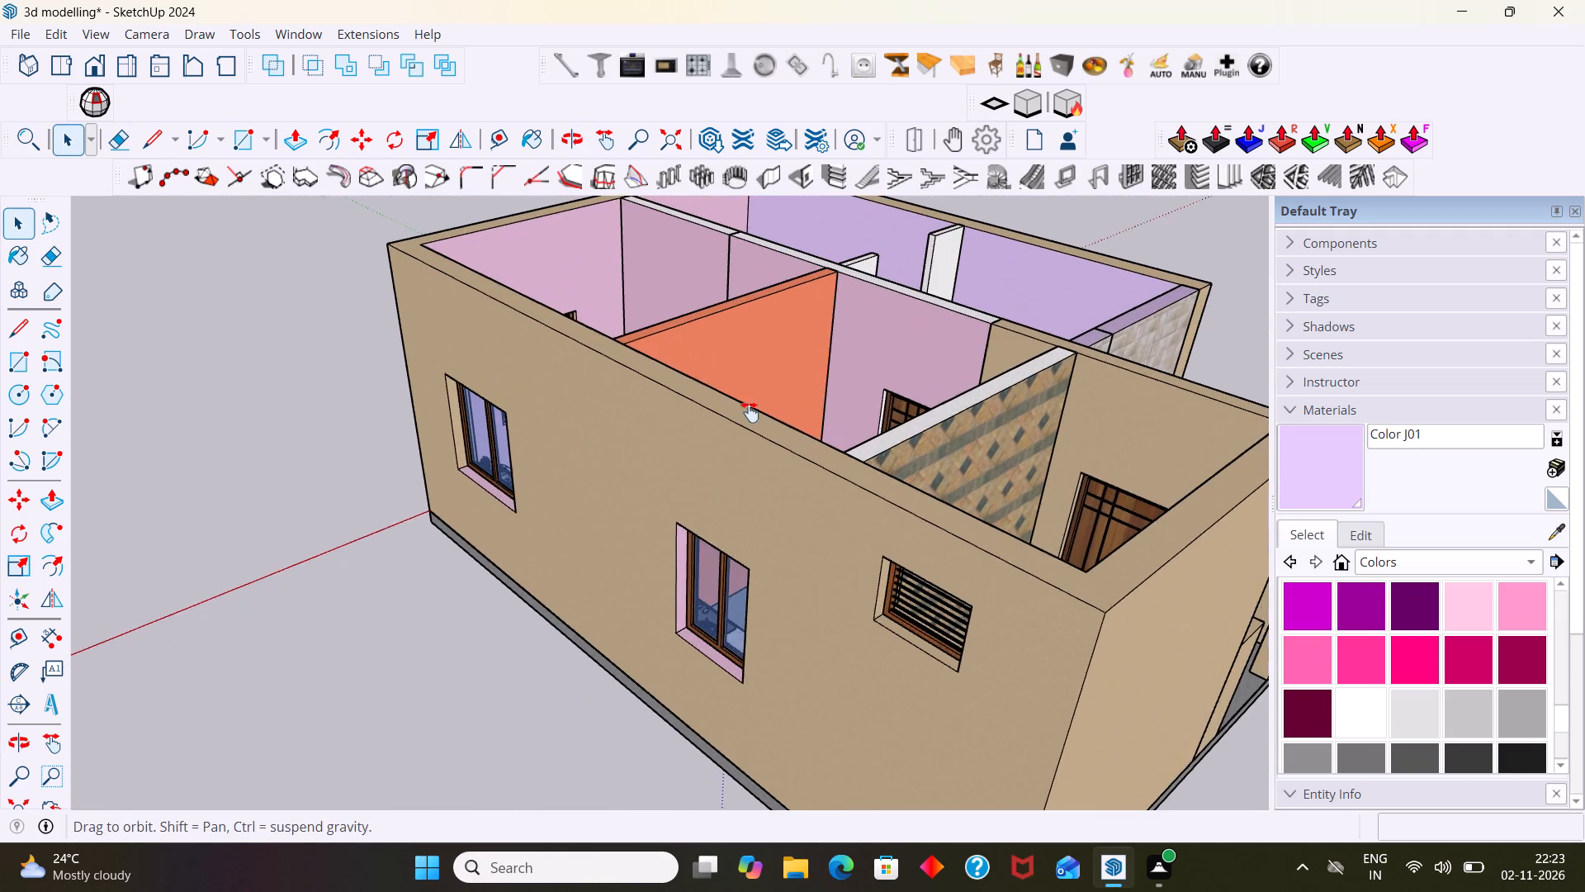
middle_drag(750, 412, 511, 466)
middle_drag(572, 521, 954, 548)
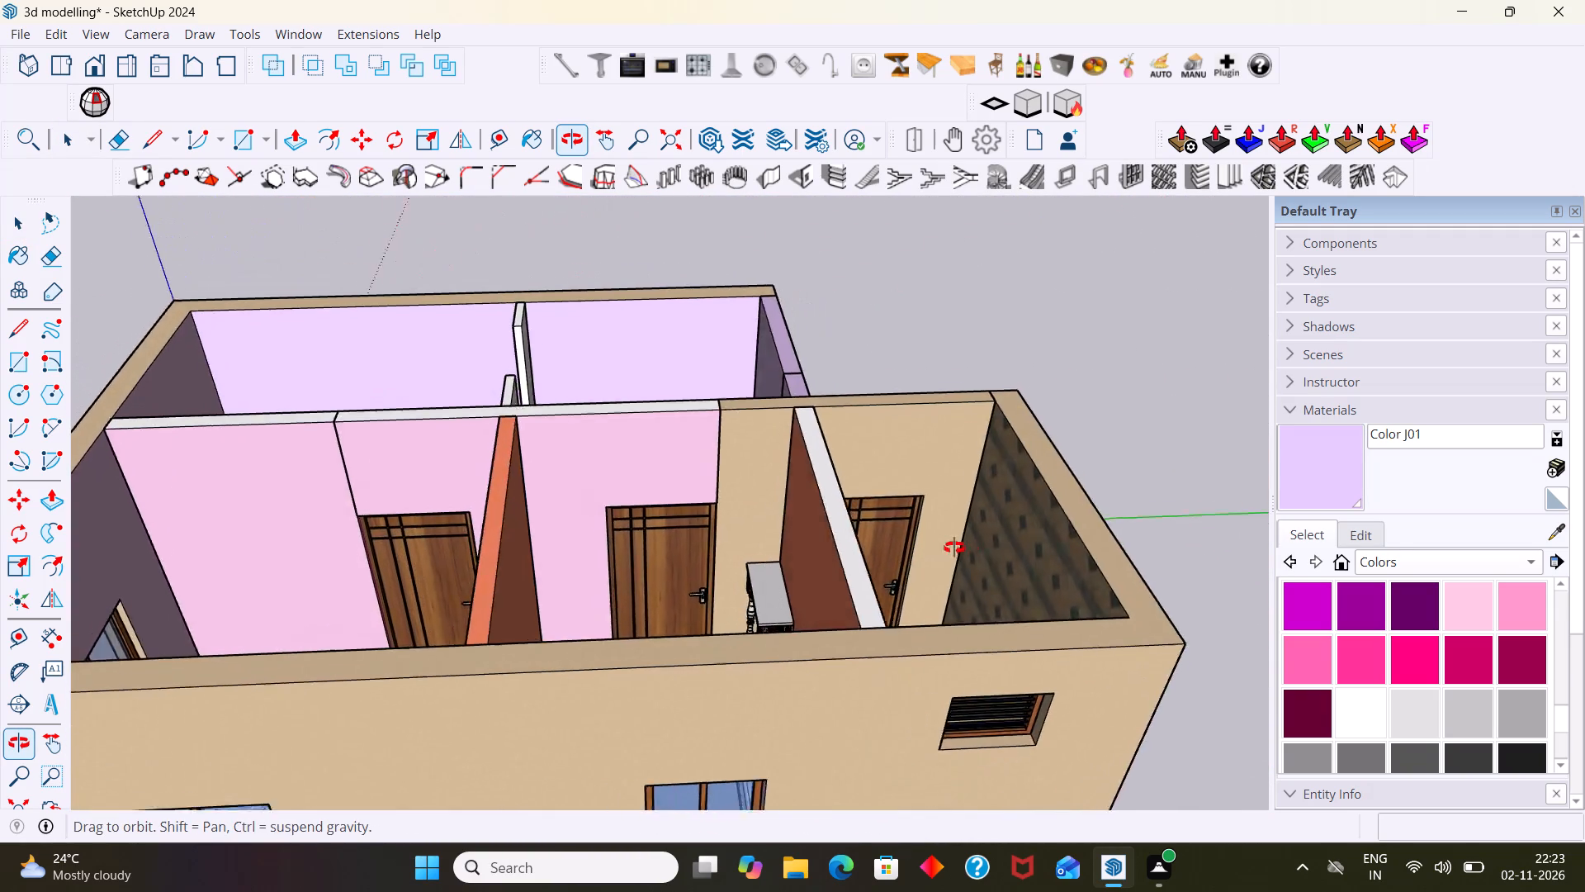
middle_drag(954, 548, 273, 672)
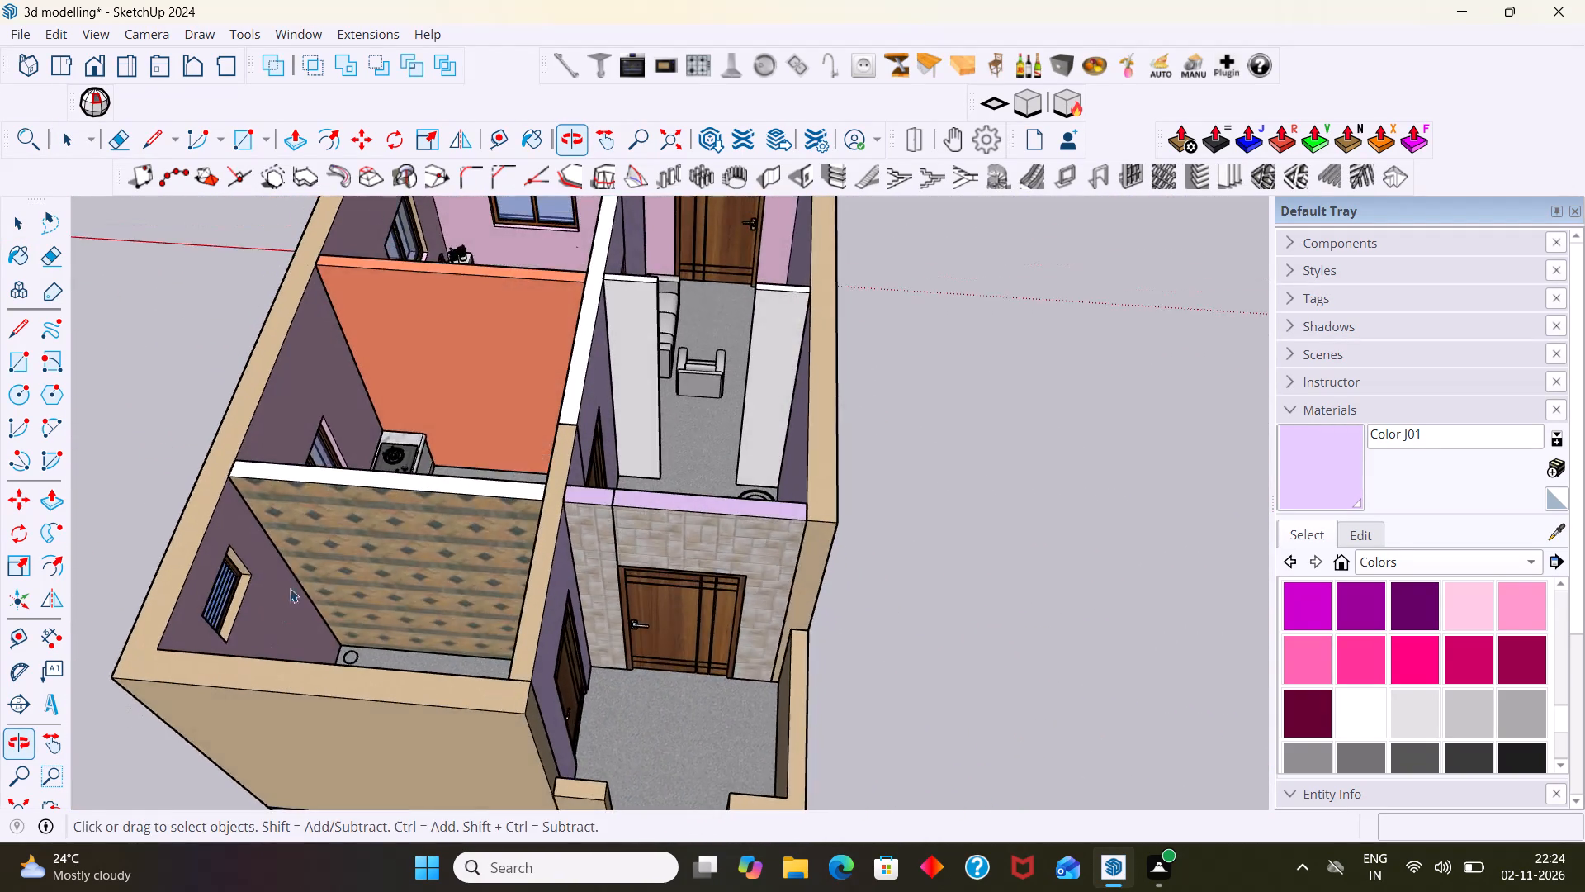
scroll(320, 456, down, 8)
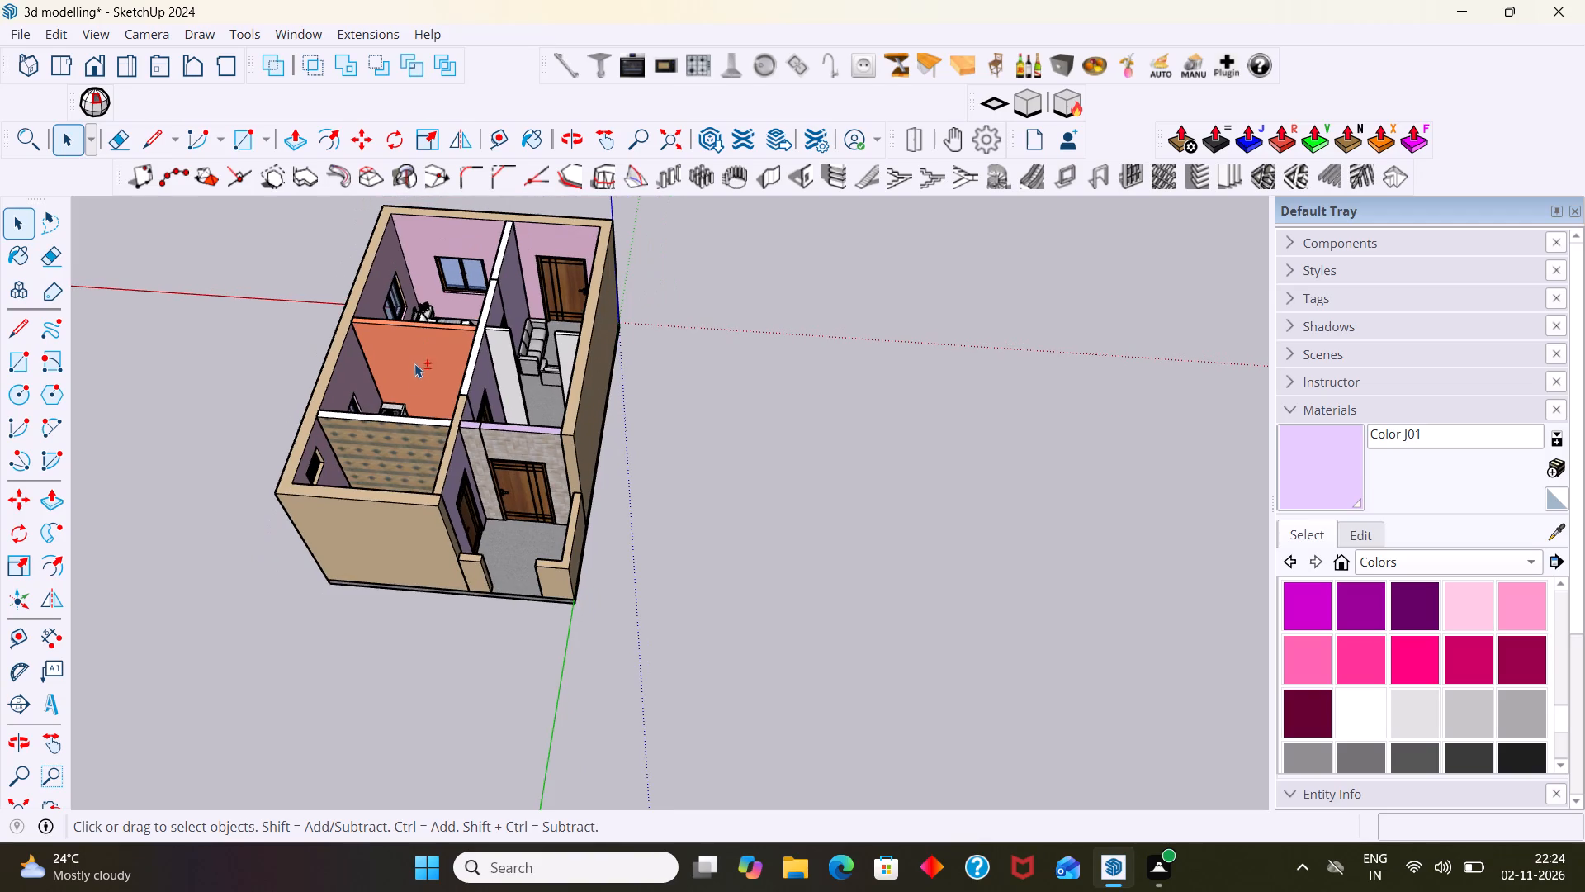
shift+middle_drag(414, 363, 421, 607)
scroll(422, 593, up, 6)
middle_drag(427, 588, 428, 567)
scroll(409, 618, down, 2)
middle_drag(411, 634, 244, 635)
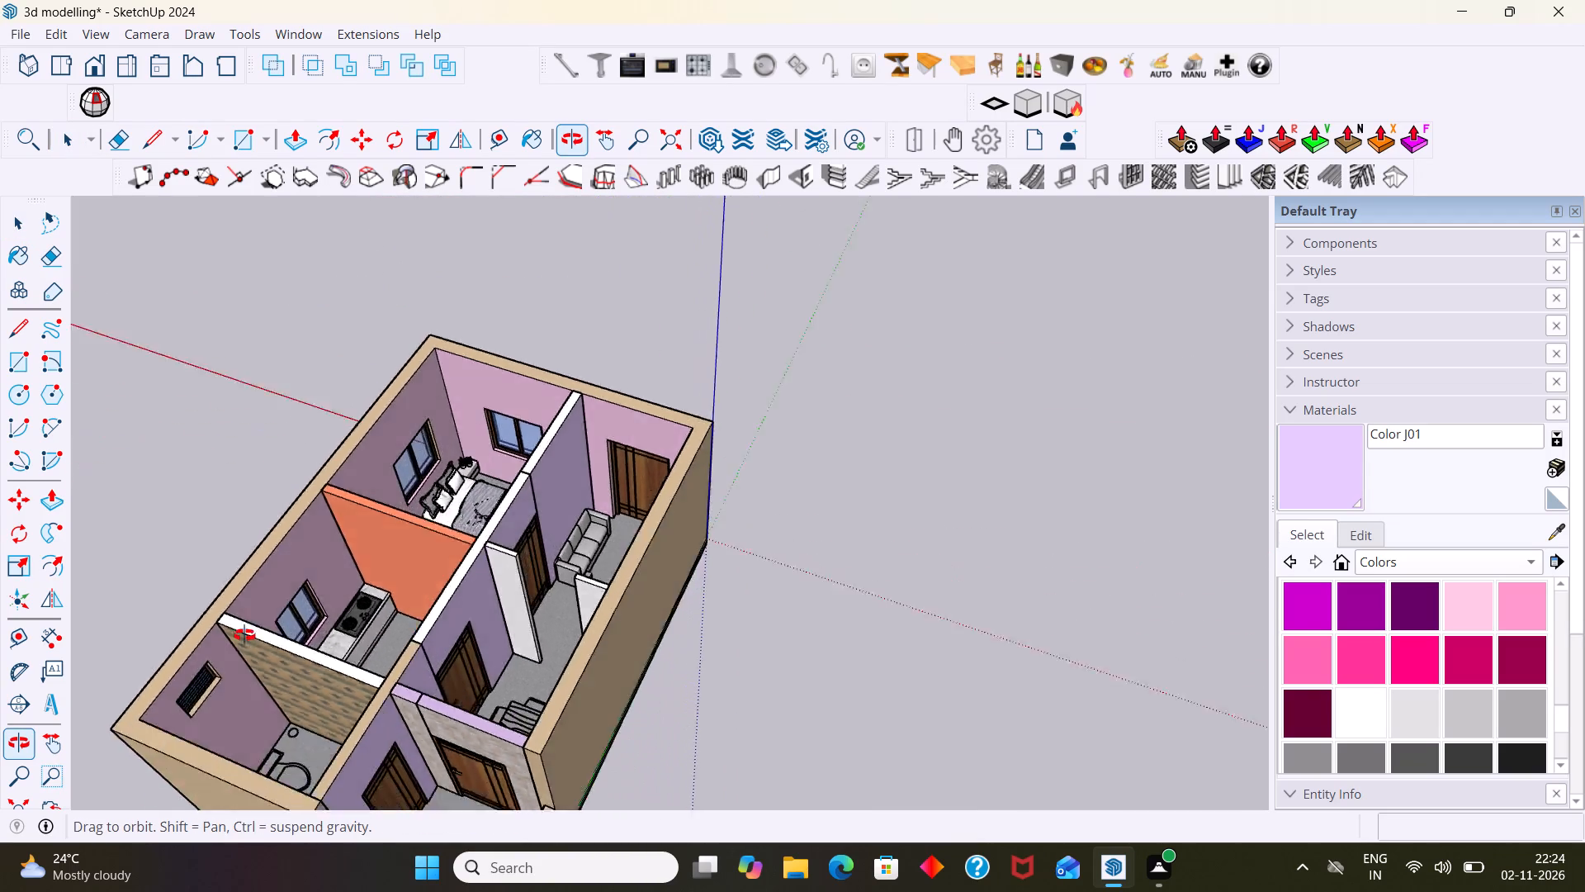
middle_drag(244, 635, 19, 629)
scroll(487, 292, up, 6)
middle_drag(191, 505, 0, 537)
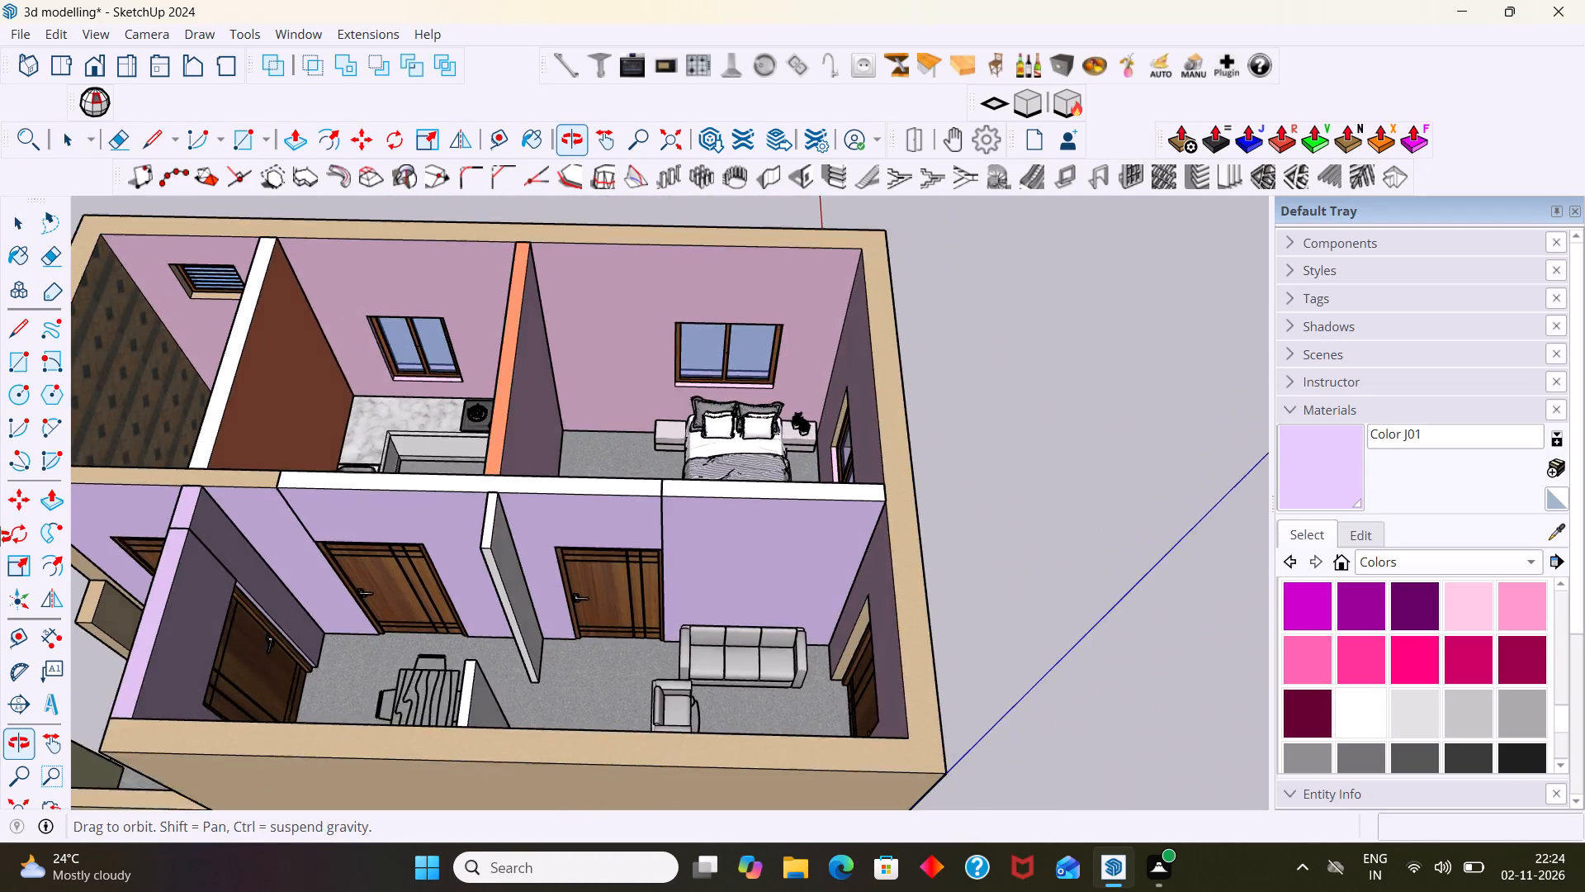
middle_drag(0, 537, 1002, 423)
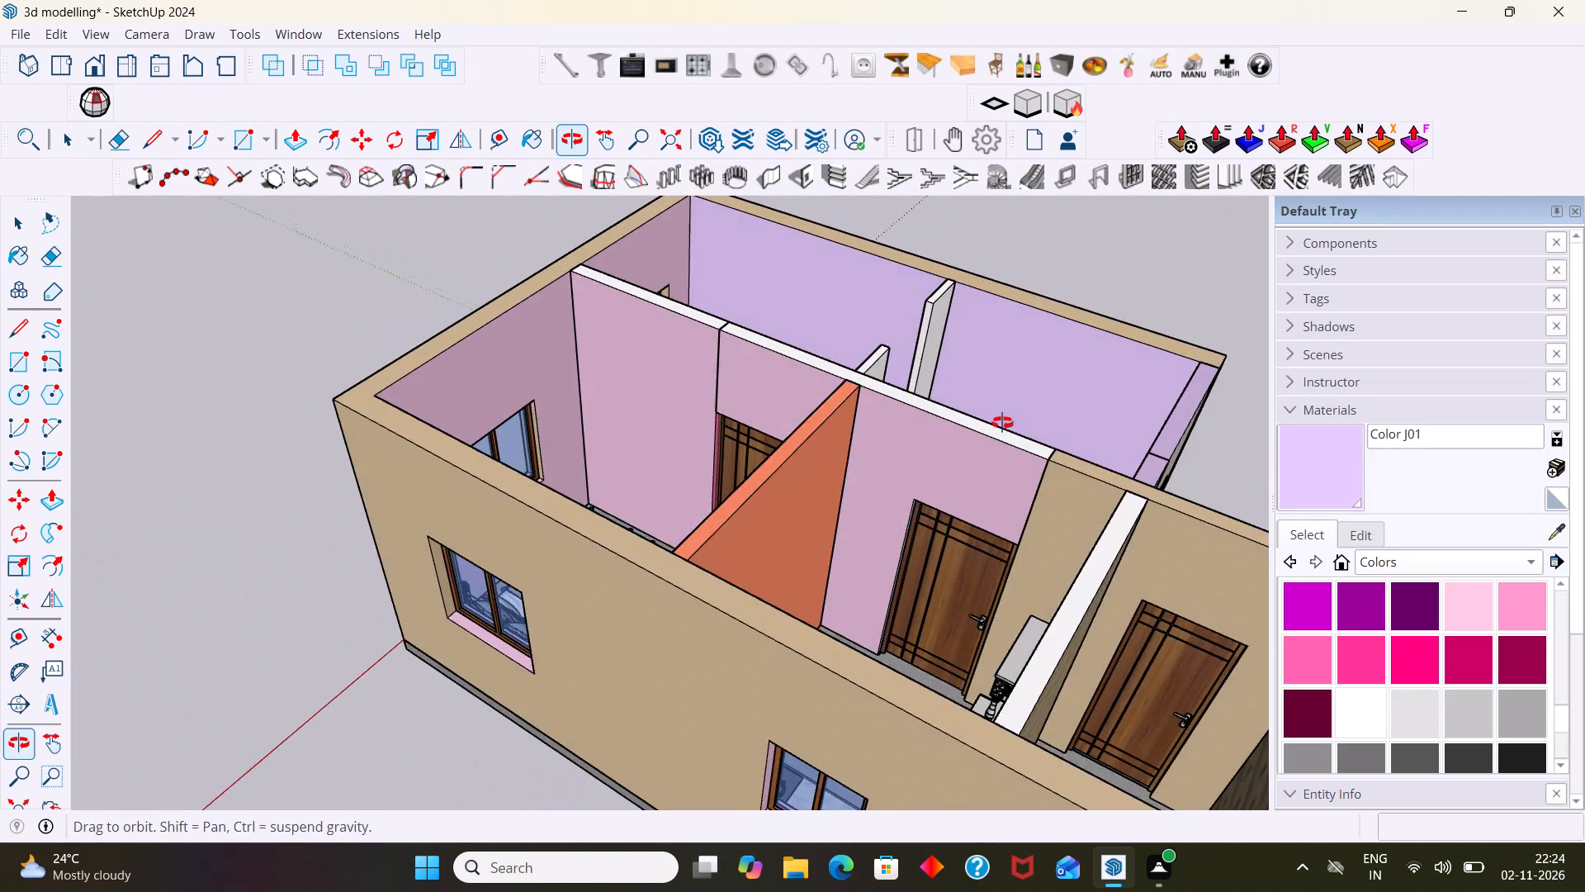
middle_drag(1002, 423, 821, 404)
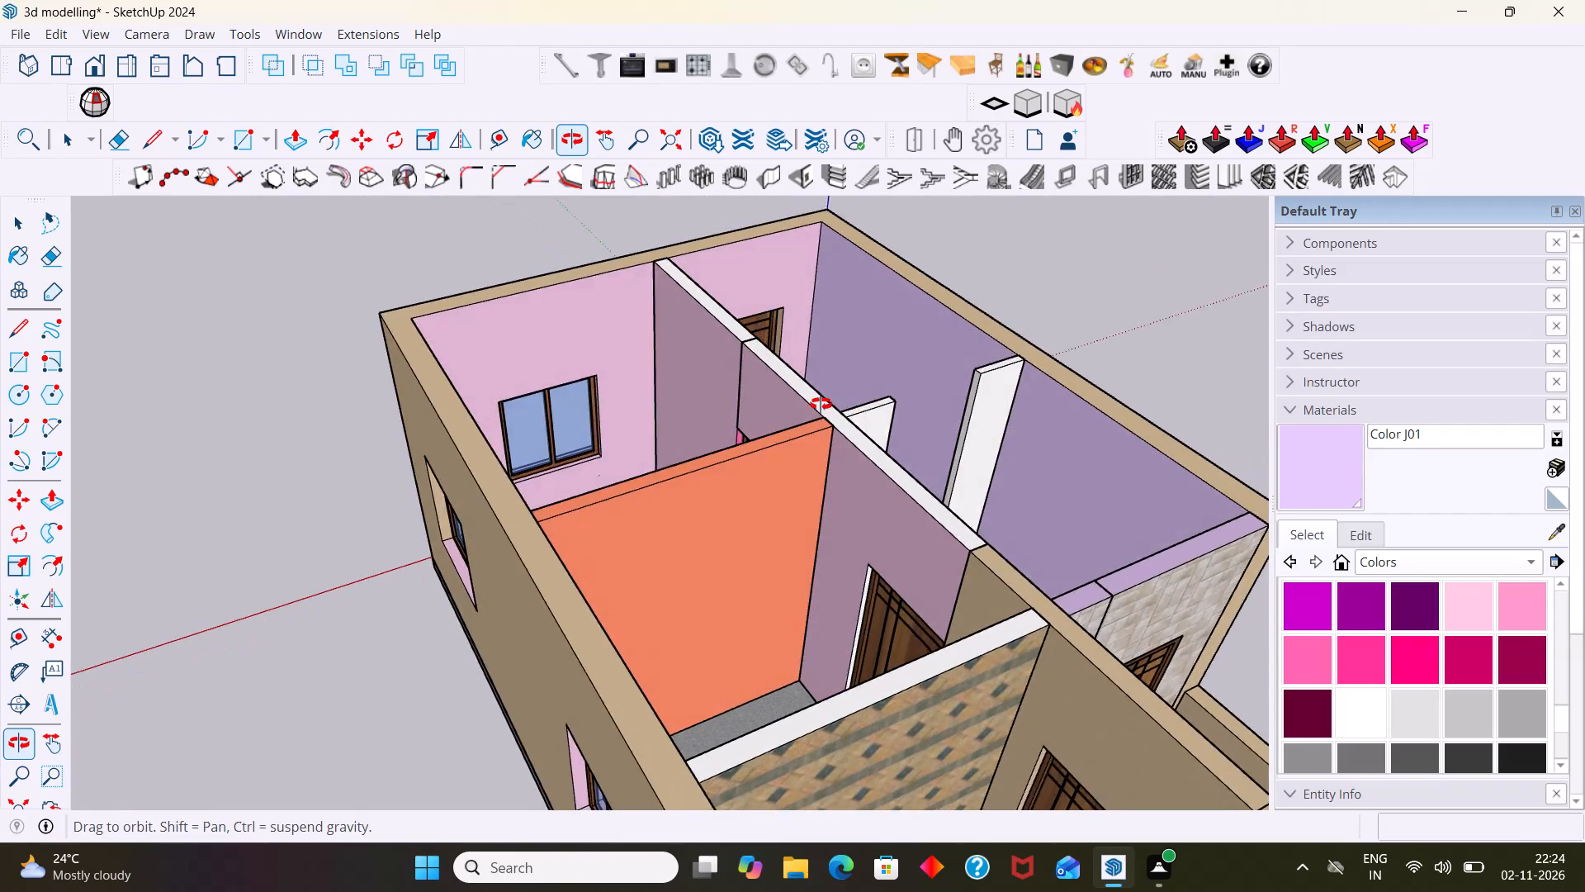
middle_drag(821, 404, 929, 432)
scroll(934, 425, down, 9)
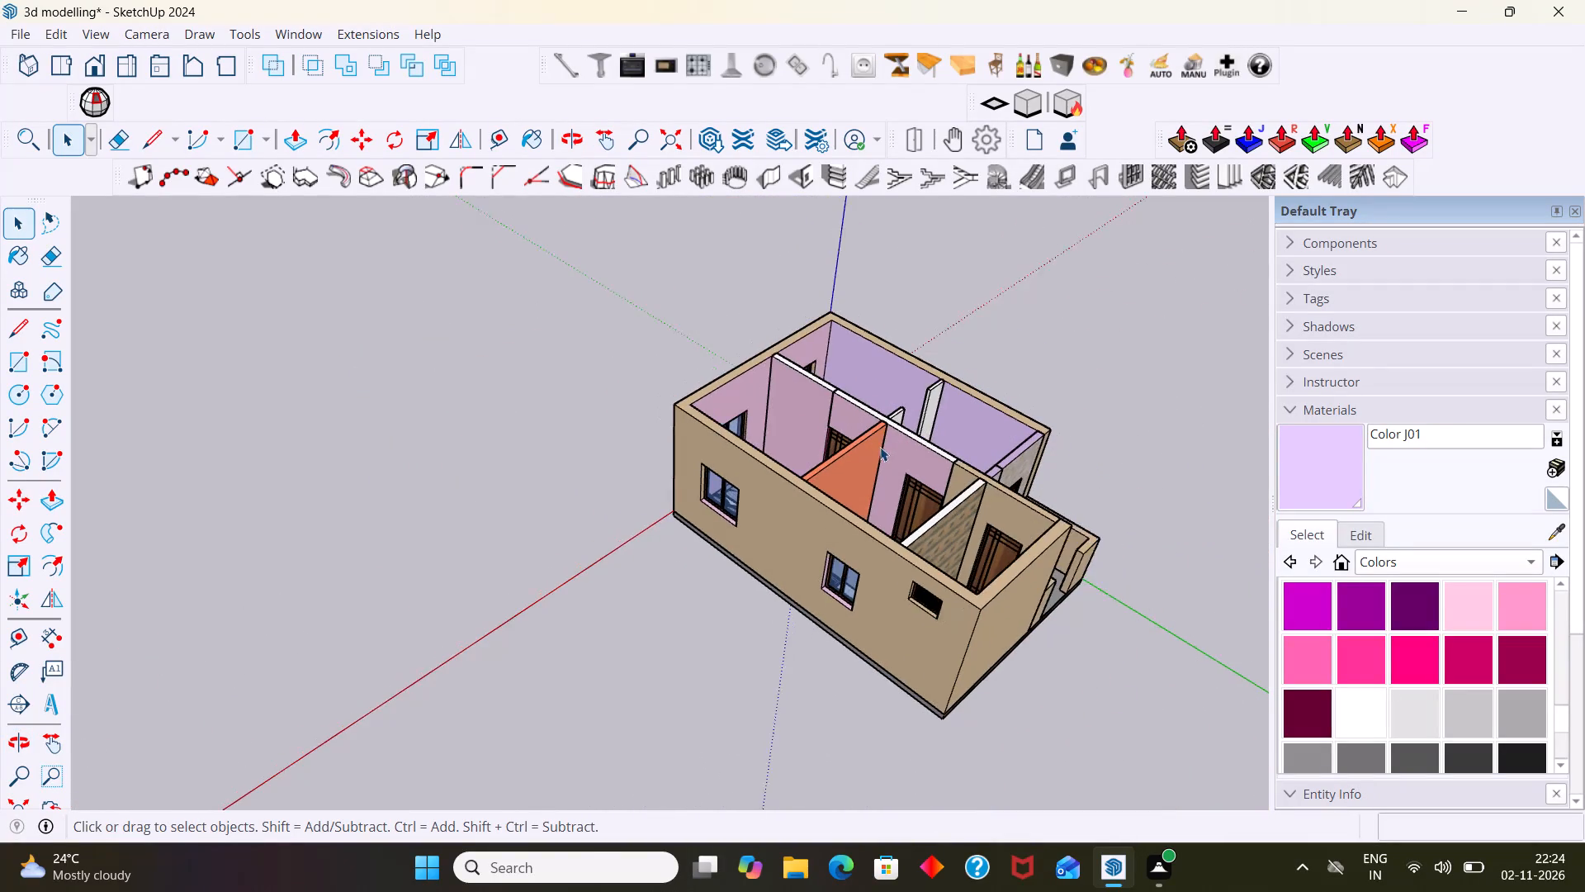
scroll(894, 447, down, 2)
middle_drag(969, 454, 554, 439)
scroll(445, 487, up, 8)
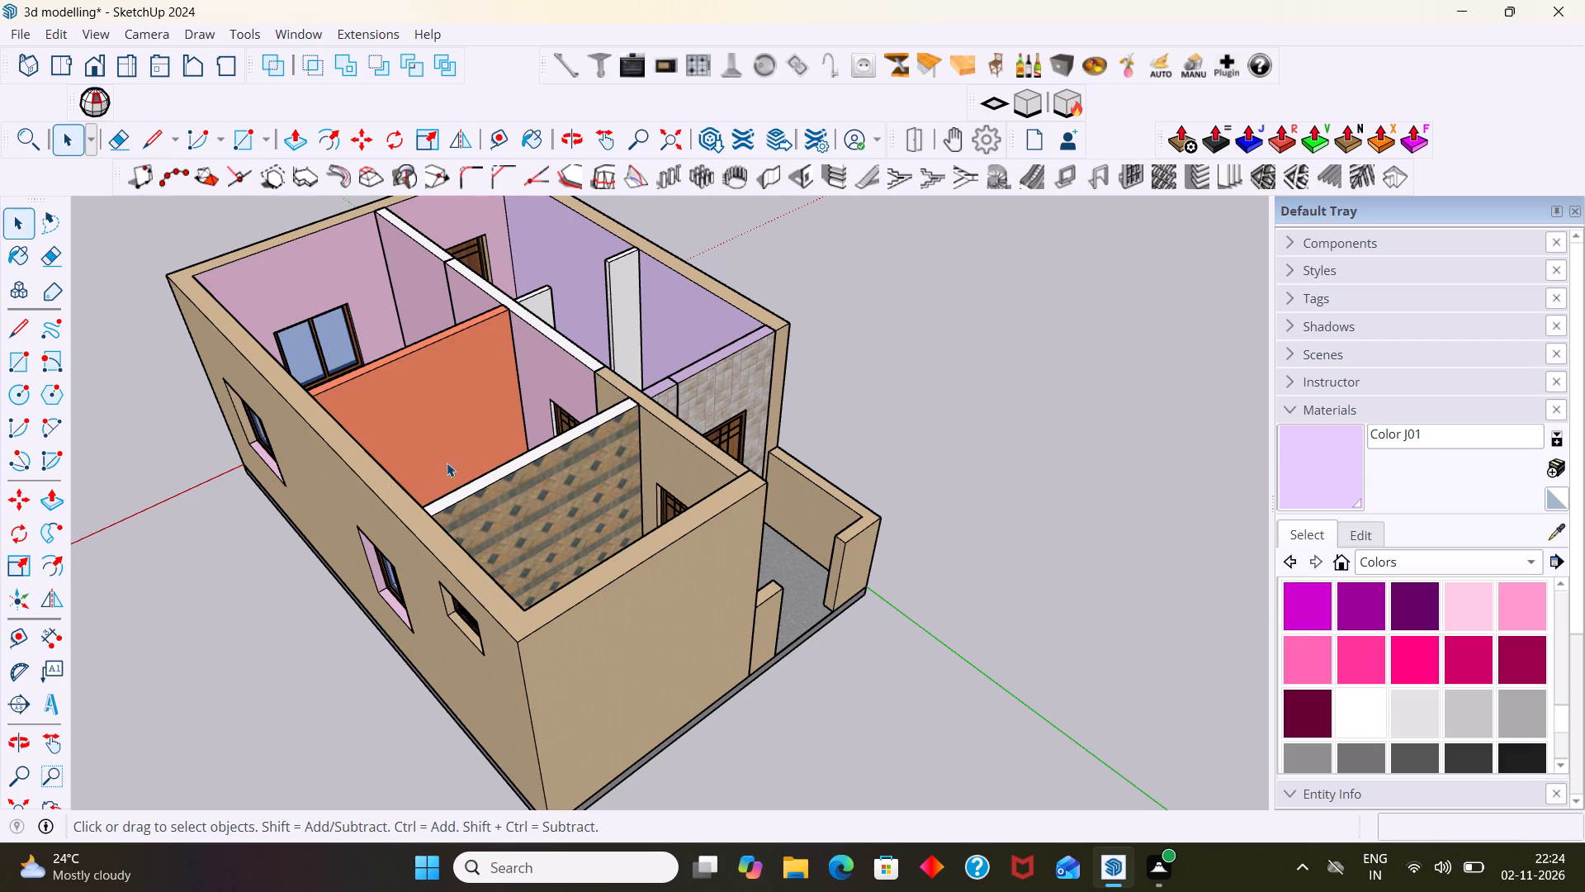
Examine the kitchen and bathroom sides of the door walls and compare their pink and beige finishes.
middle_drag(575, 468, 953, 453)
scroll(528, 440, up, 5)
scroll(557, 450, down, 2)
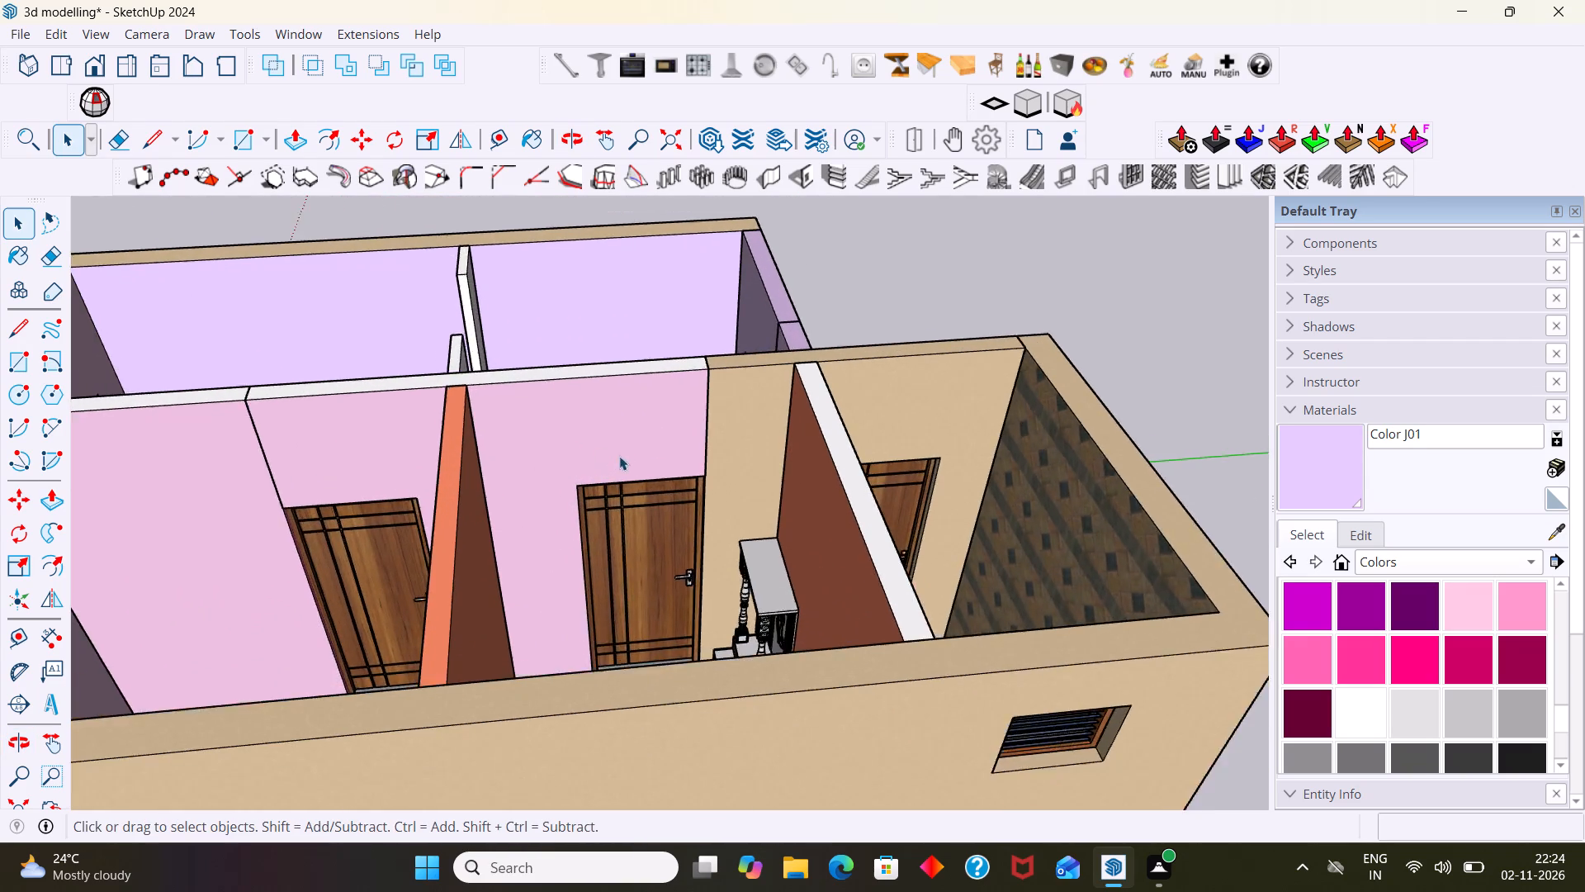
scroll(619, 456, down, 2)
scroll(613, 450, up, 5)
scroll(572, 450, down, 6)
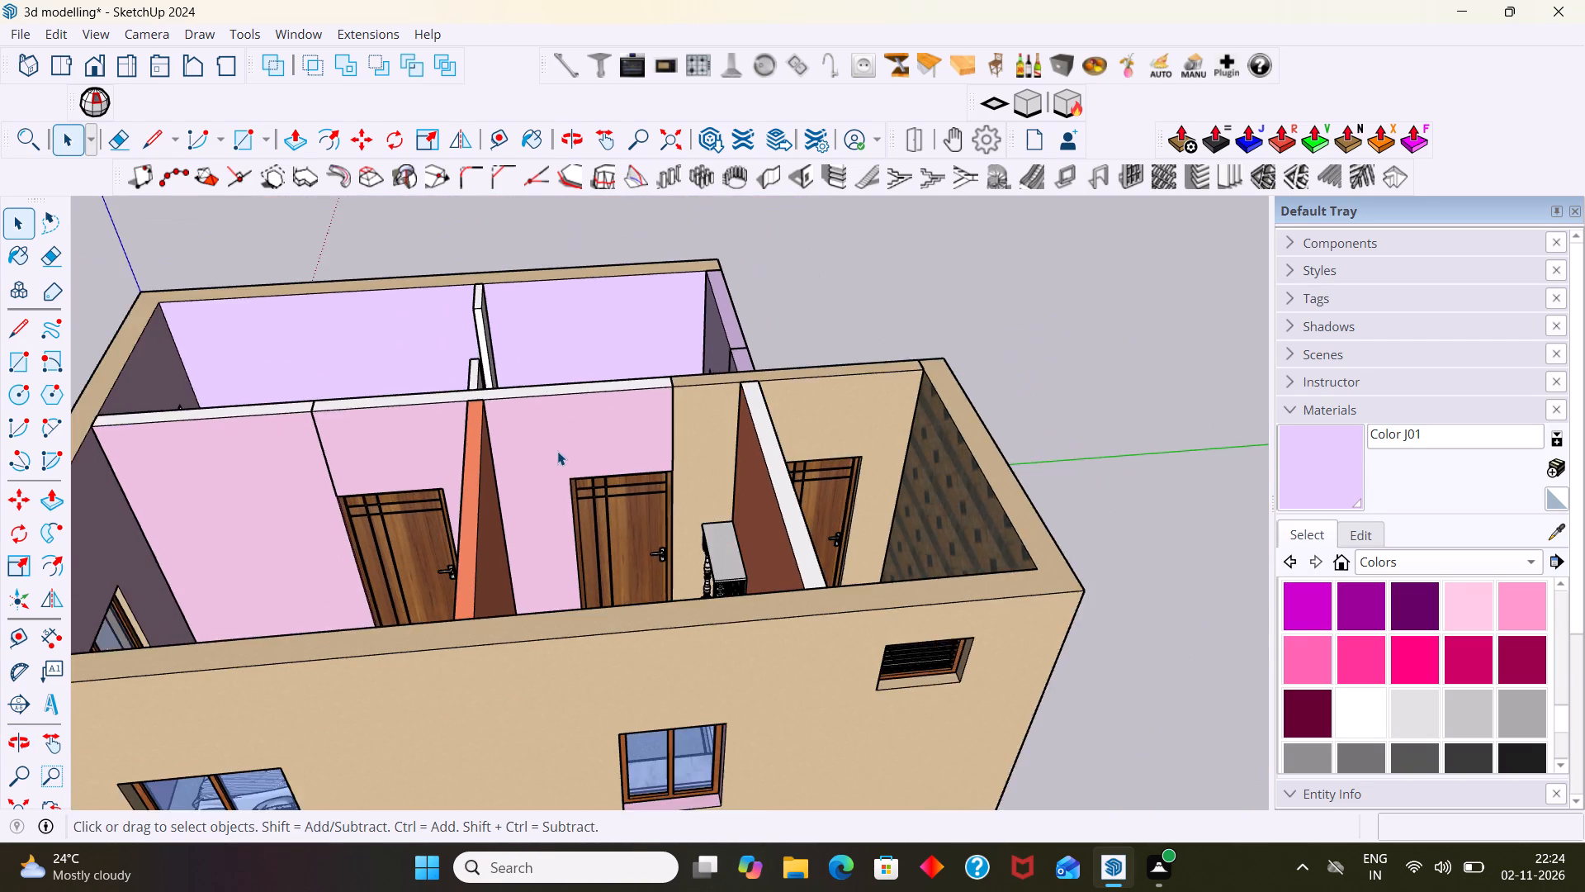
scroll(557, 451, up, 1)
scroll(557, 451, down, 2)
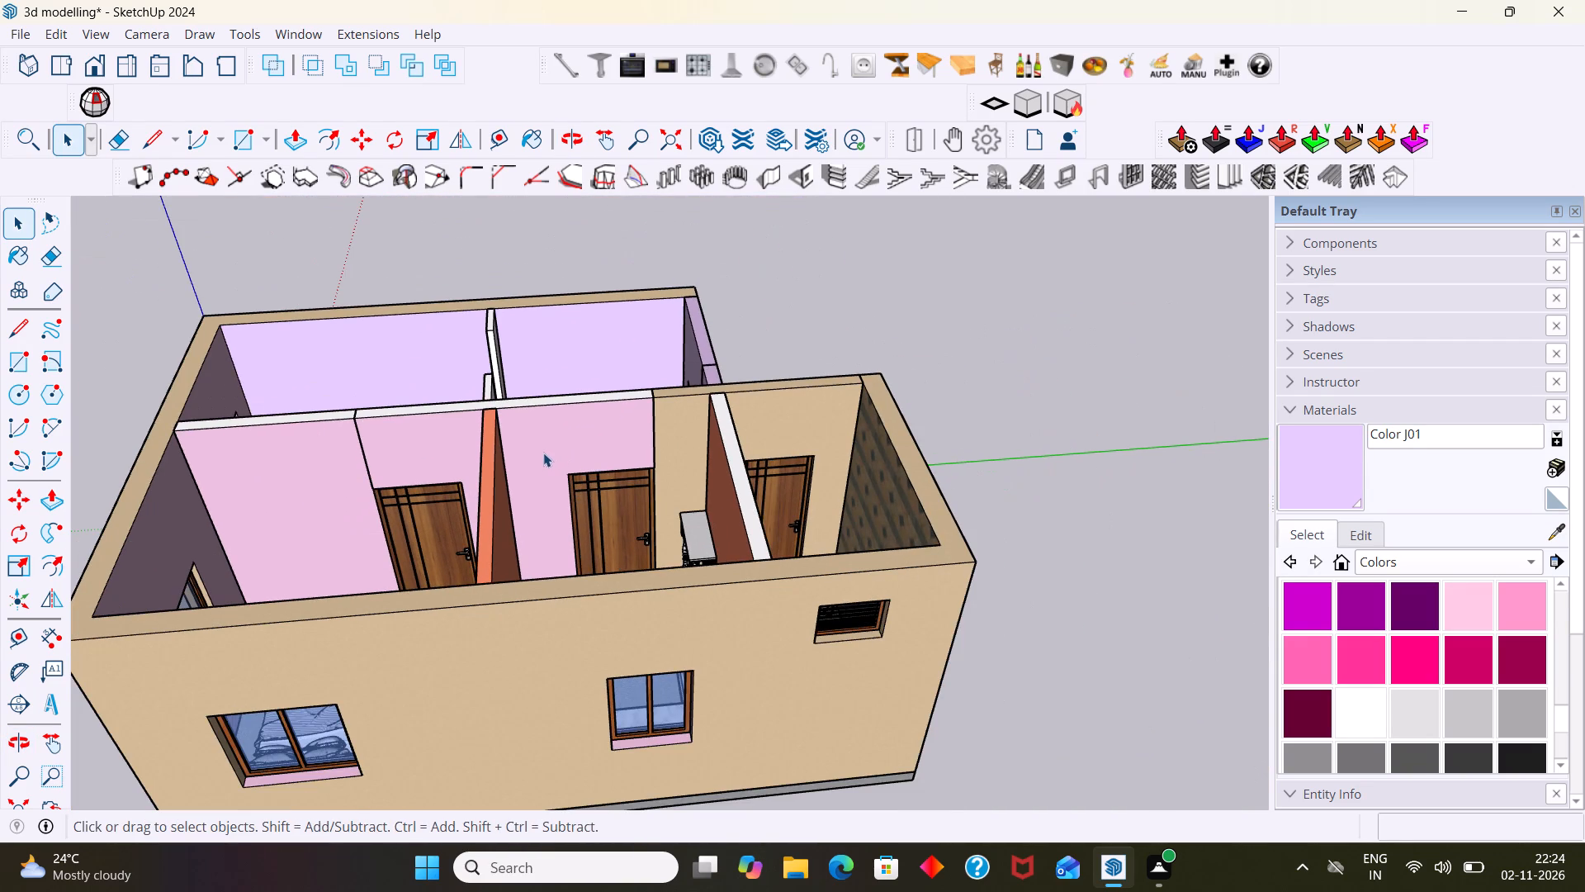
scroll(542, 453, up, 1)
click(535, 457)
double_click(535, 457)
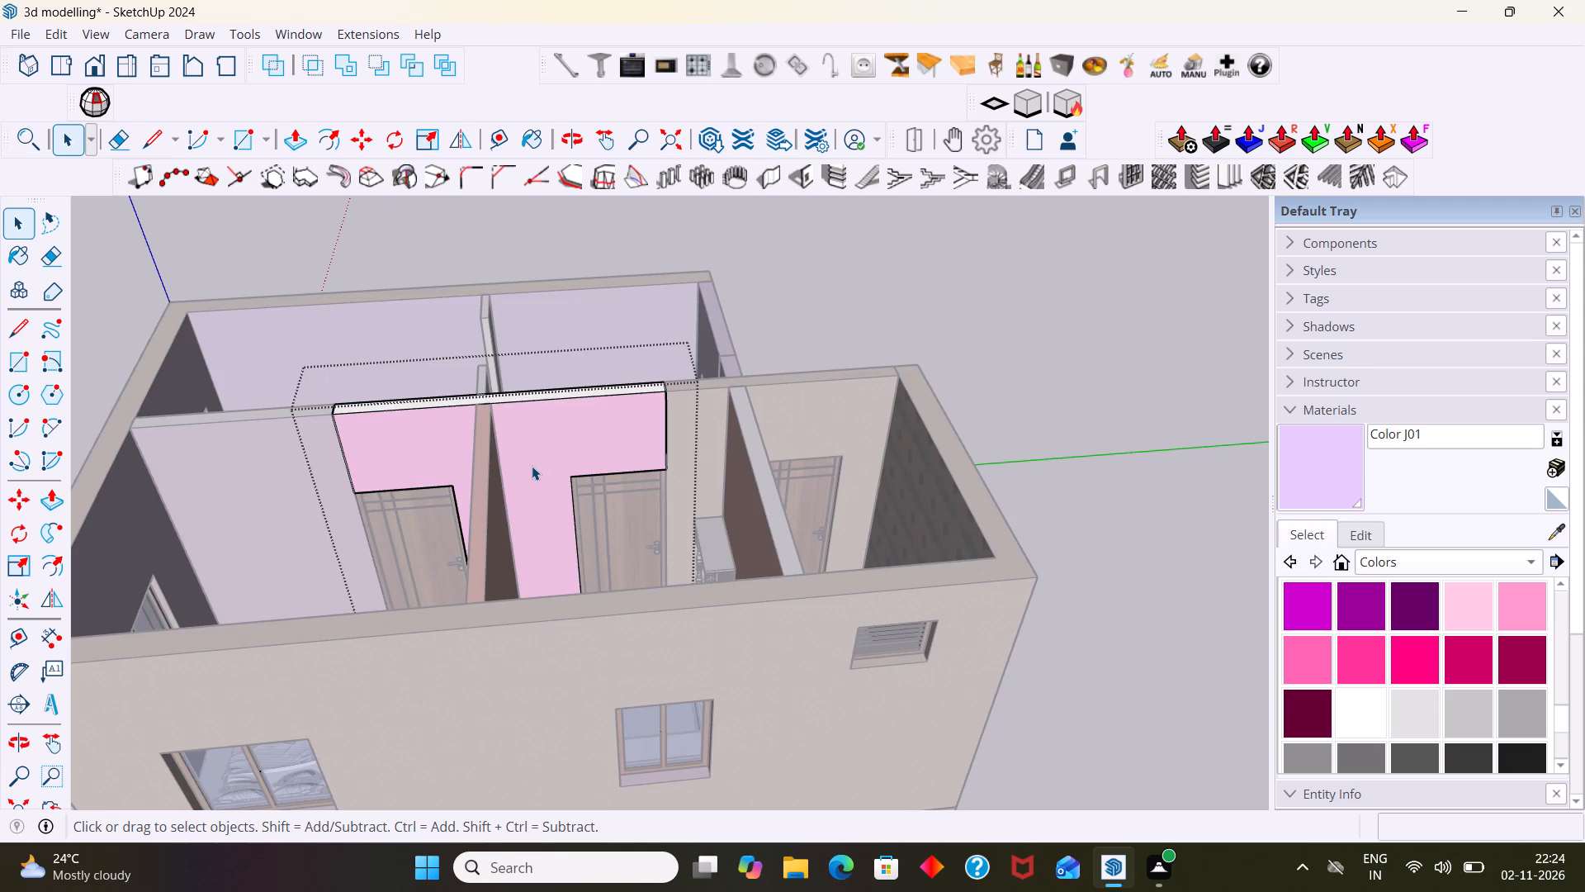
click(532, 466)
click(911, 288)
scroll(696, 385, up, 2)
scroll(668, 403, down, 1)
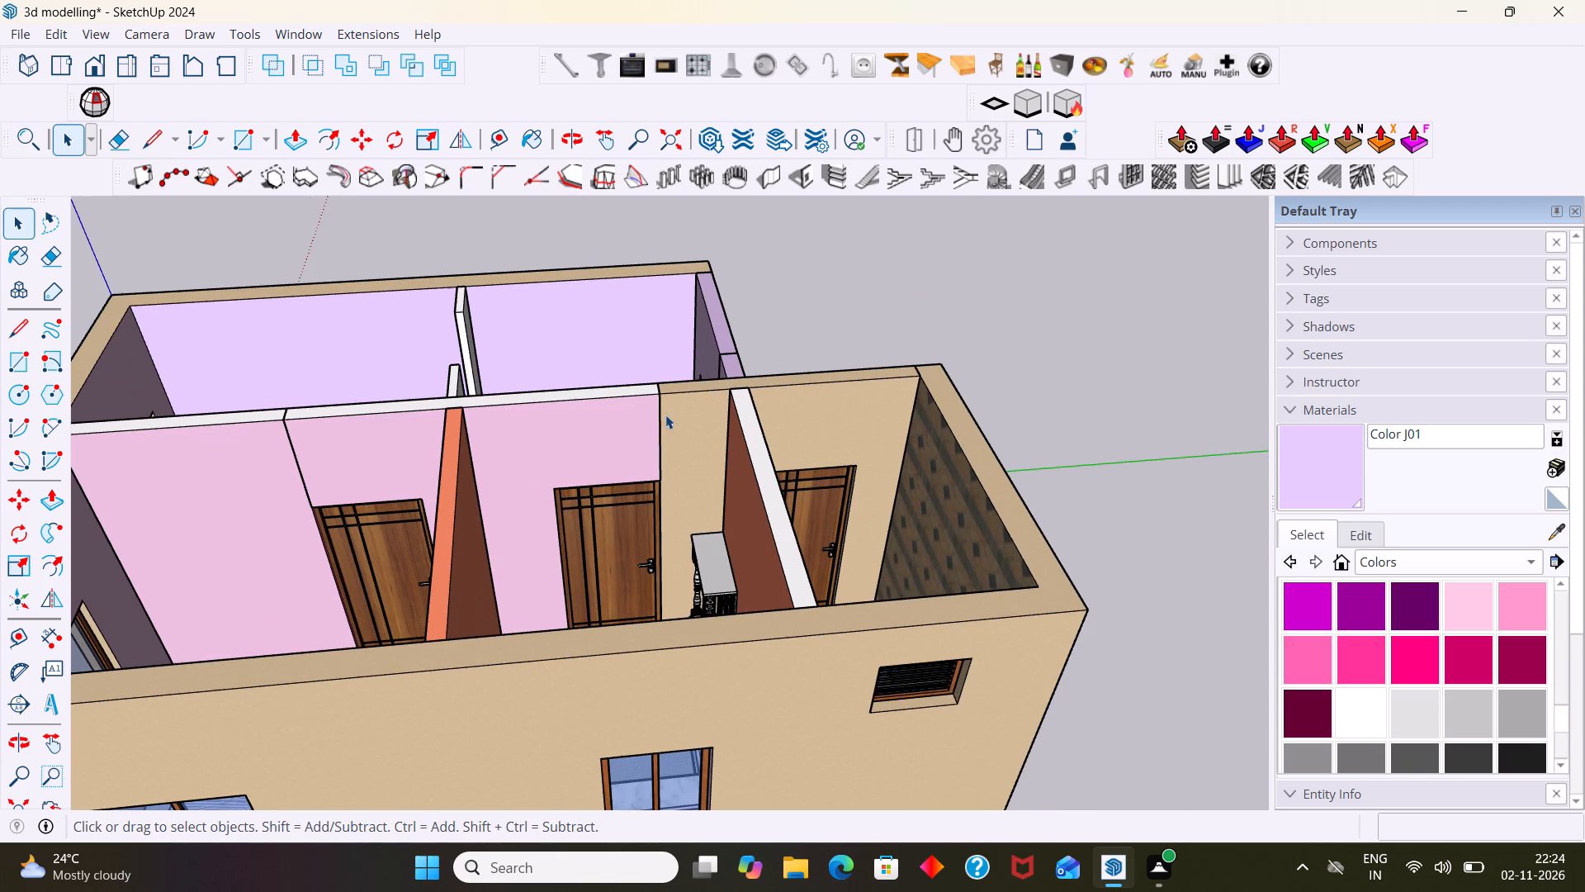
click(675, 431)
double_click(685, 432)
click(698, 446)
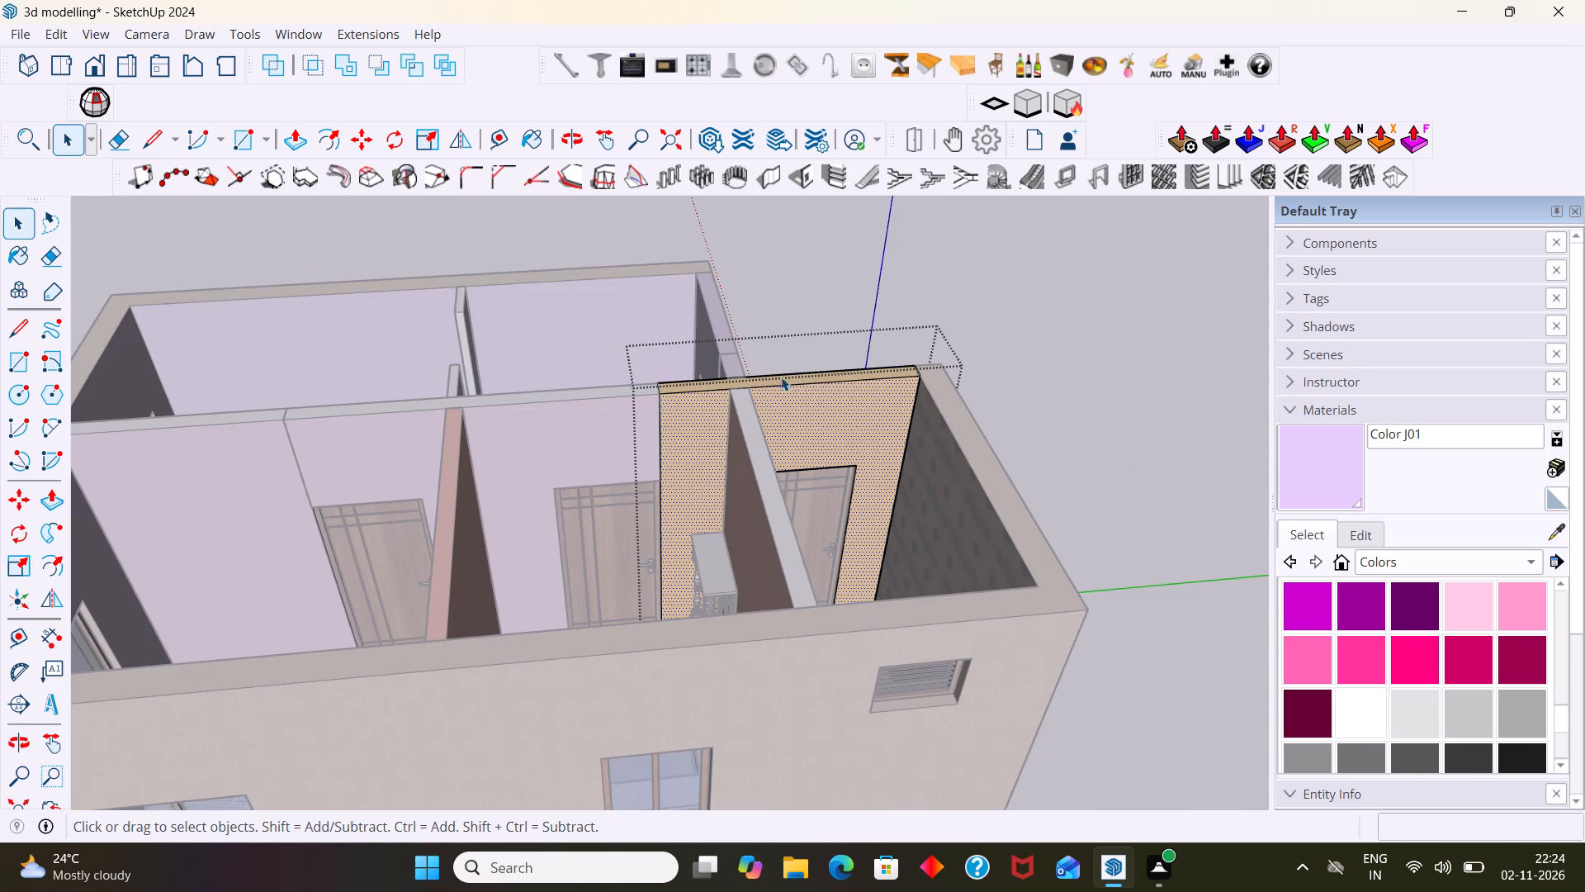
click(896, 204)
Examine the wall finishes inside the bathroom and kitchen and on the outer wall with their windows.
scroll(773, 311, down, 4)
middle_drag(764, 389, 629, 501)
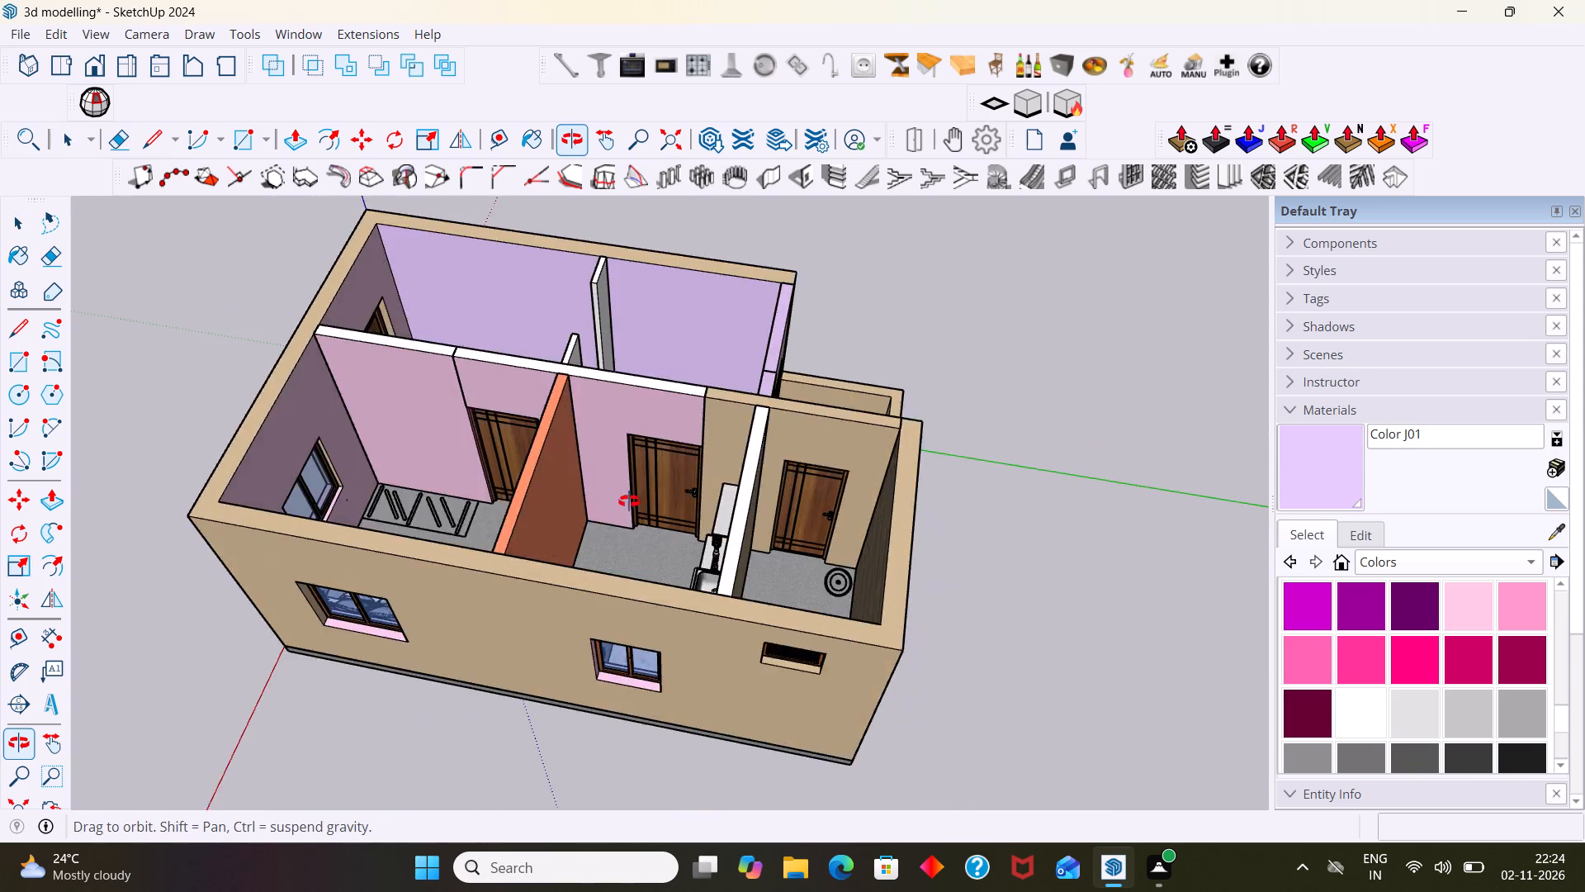
middle_drag(629, 501, 32, 548)
scroll(622, 568, up, 8)
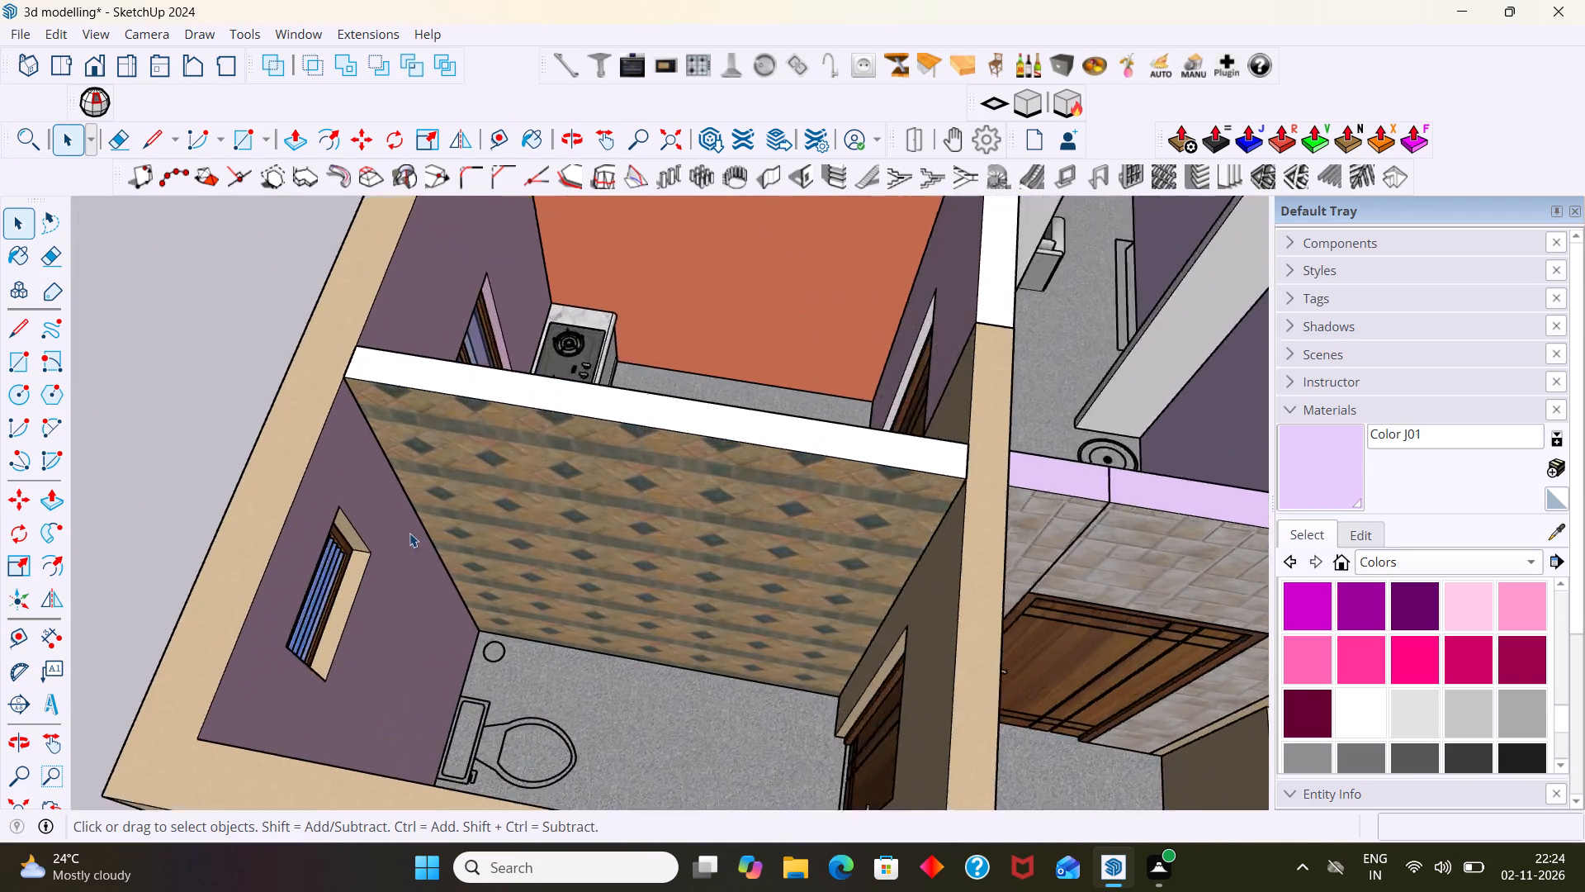
scroll(409, 533, up, 5)
middle_drag(379, 539, 794, 453)
scroll(780, 438, down, 9)
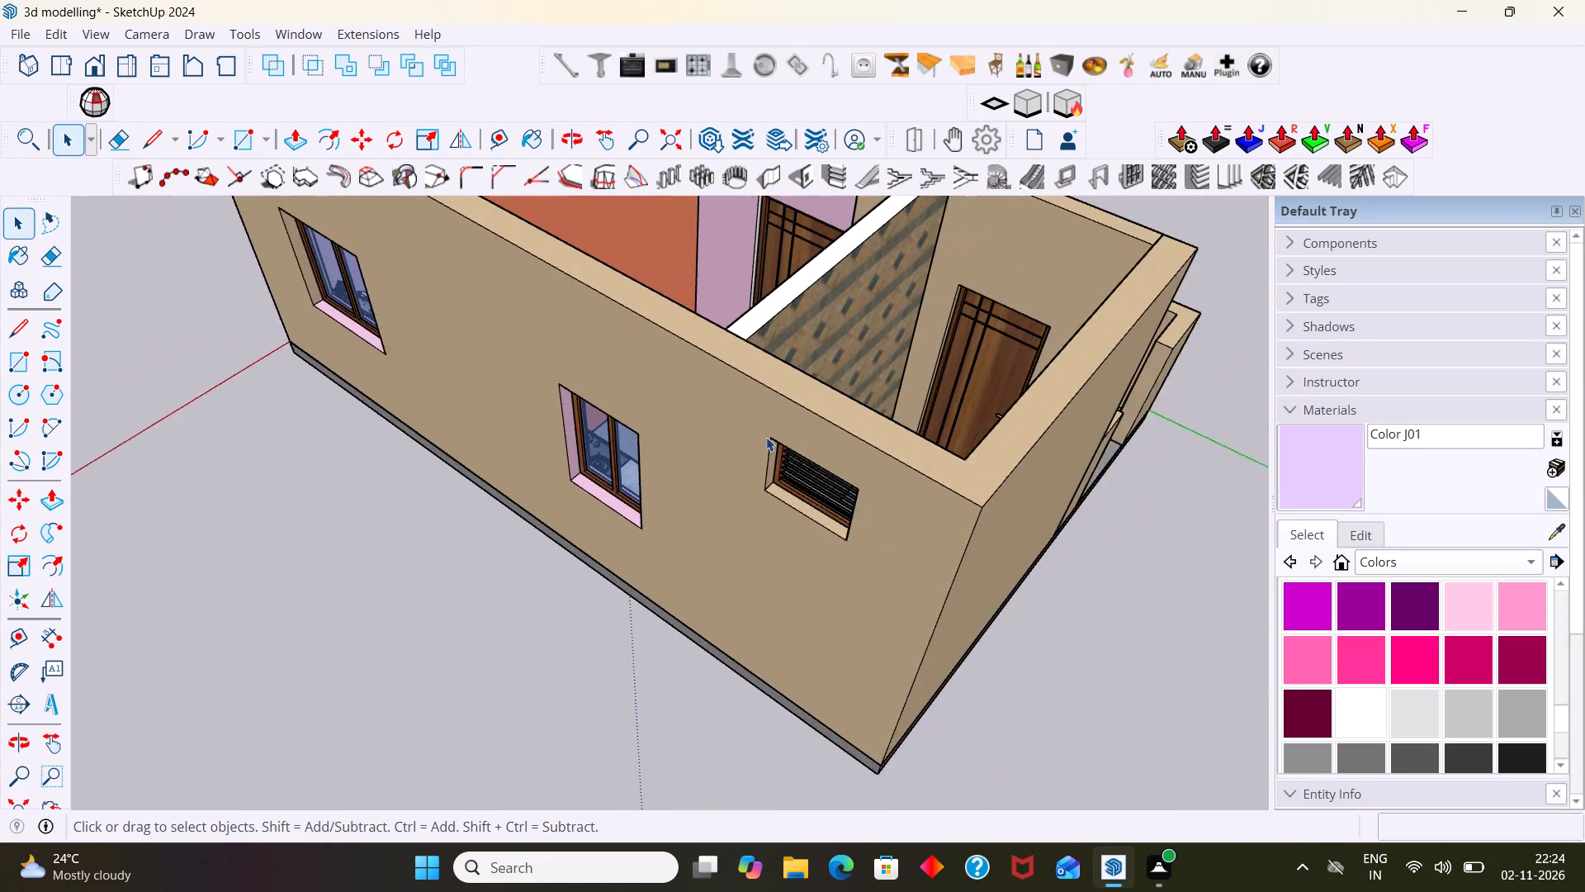
scroll(766, 437, down, 12)
shift+middle_drag(758, 420, 694, 599)
scroll(736, 511, up, 1)
middle_drag(736, 511, 804, 477)
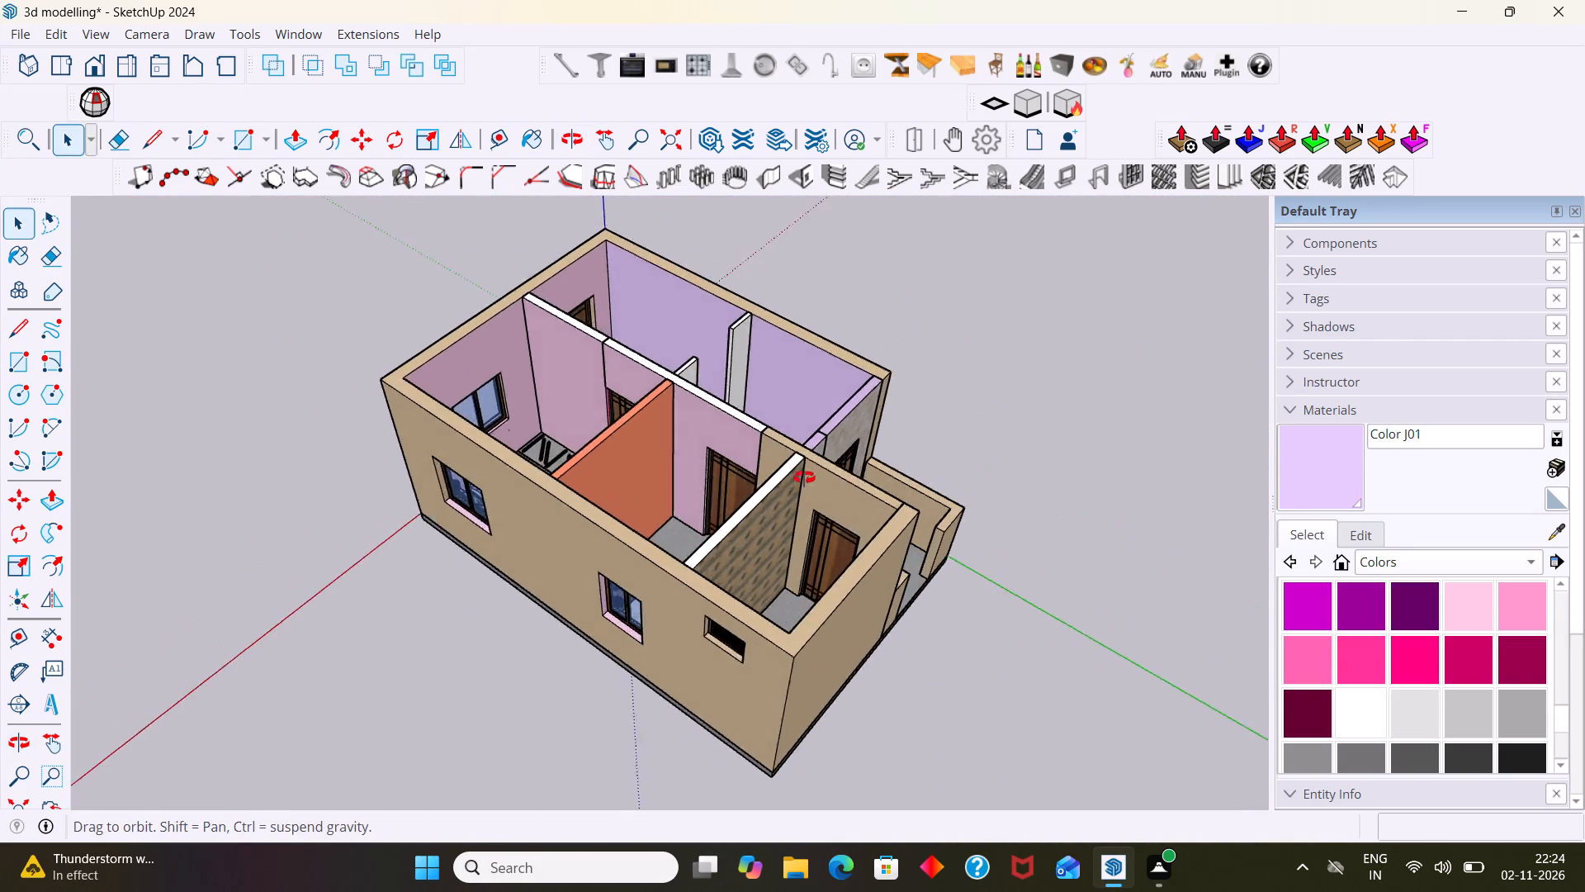
Open the beige bathroom door wall, sample 0201 AP 9425 OUTDOOR PINK from the adjoining wall, paint its bathroom and kitchen face, and leave editing.
middle_drag(804, 477, 929, 415)
scroll(835, 368, up, 12)
triple_click(748, 429)
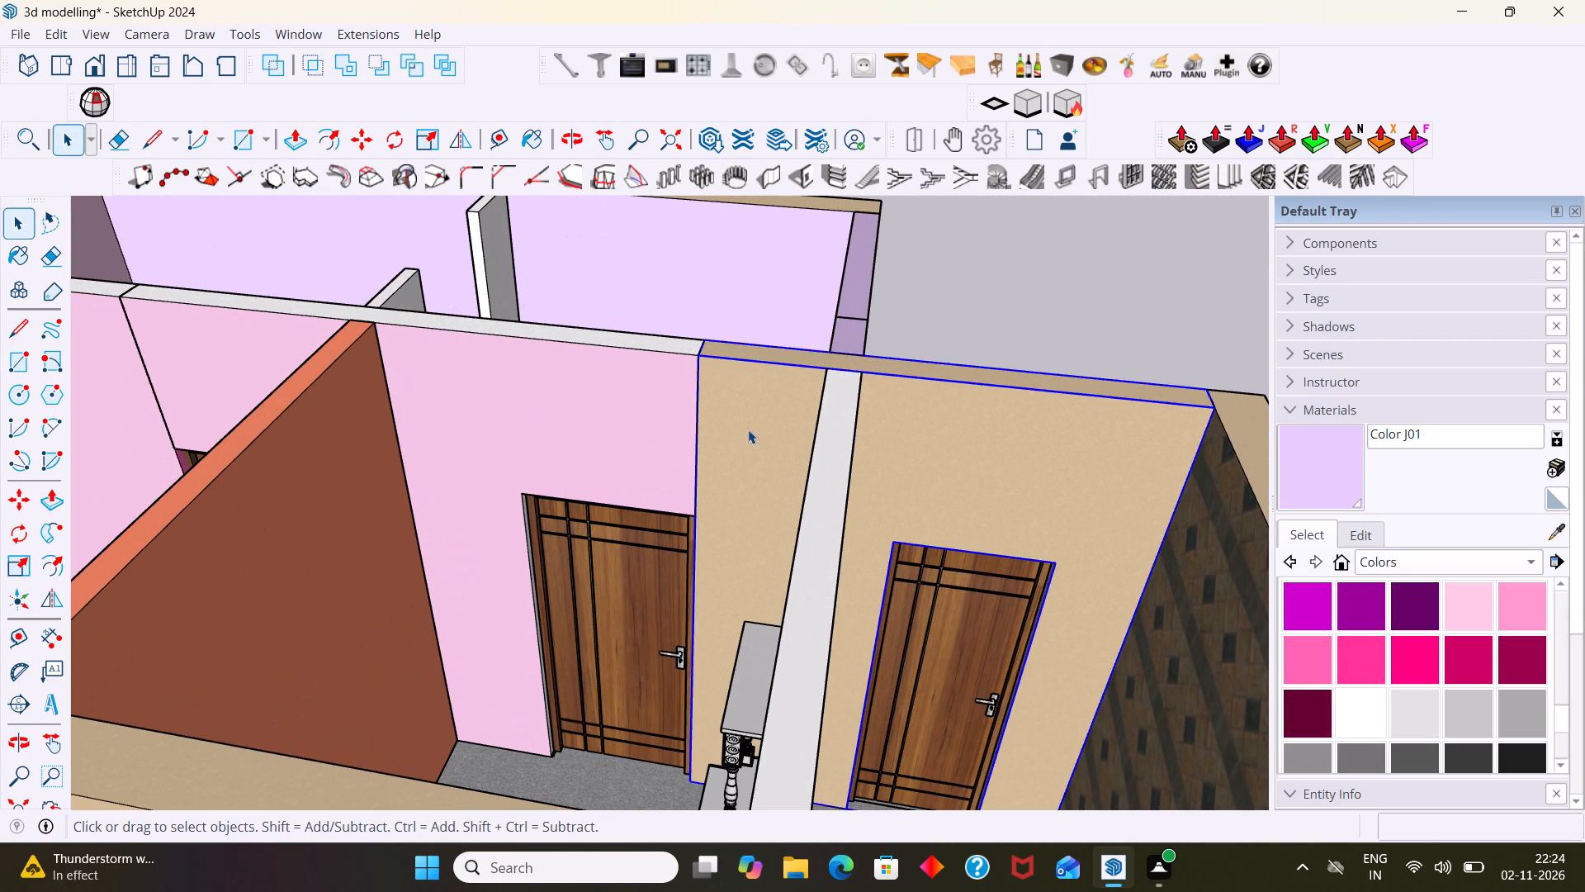
click(748, 429)
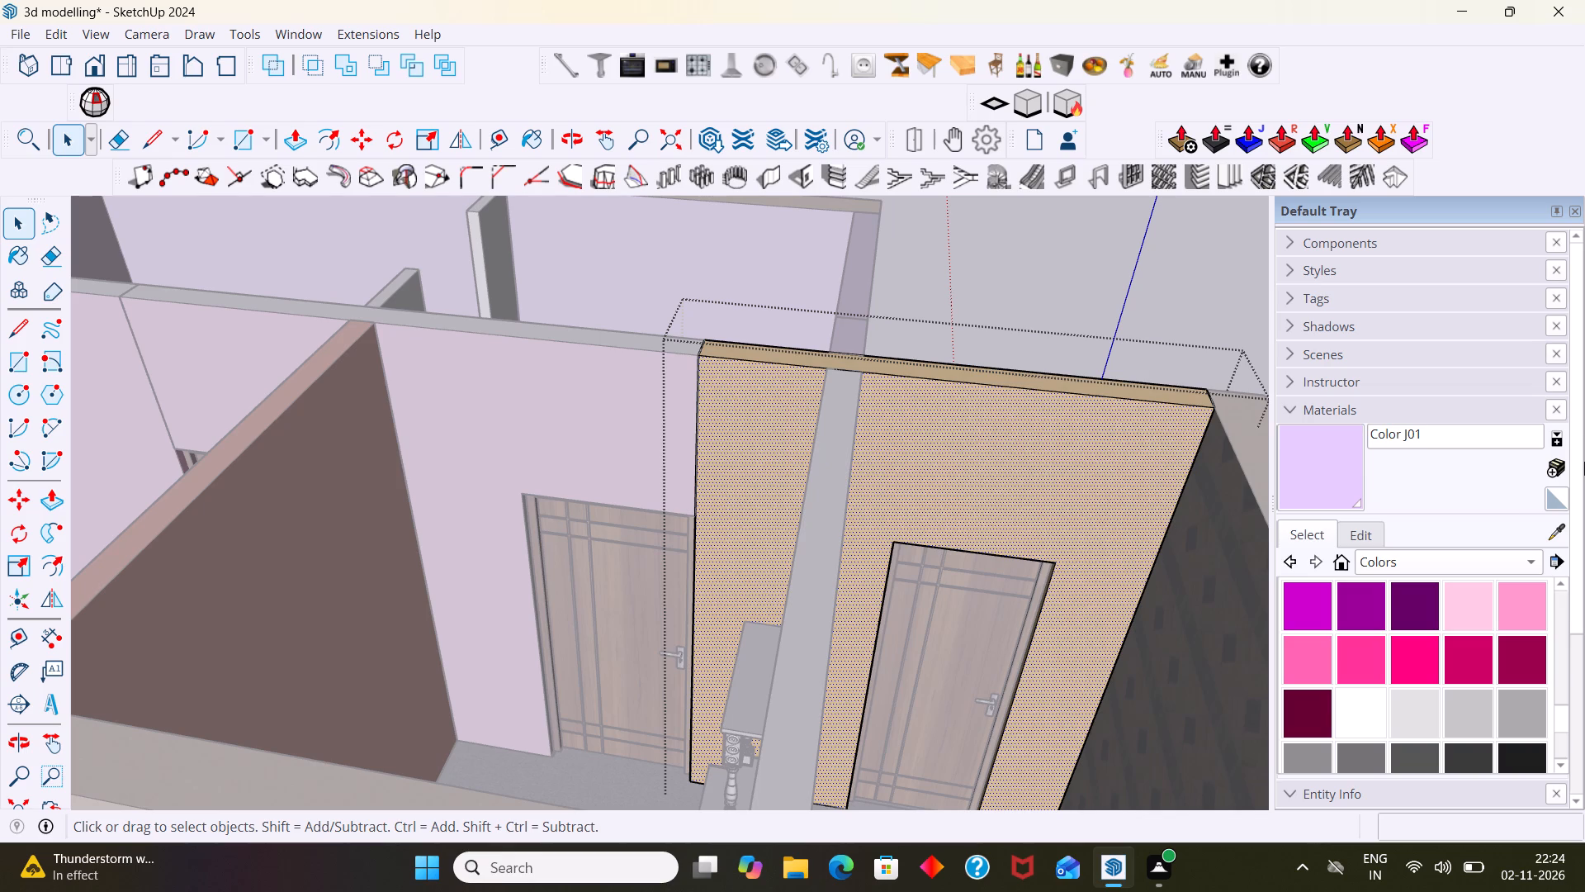
click(1549, 540)
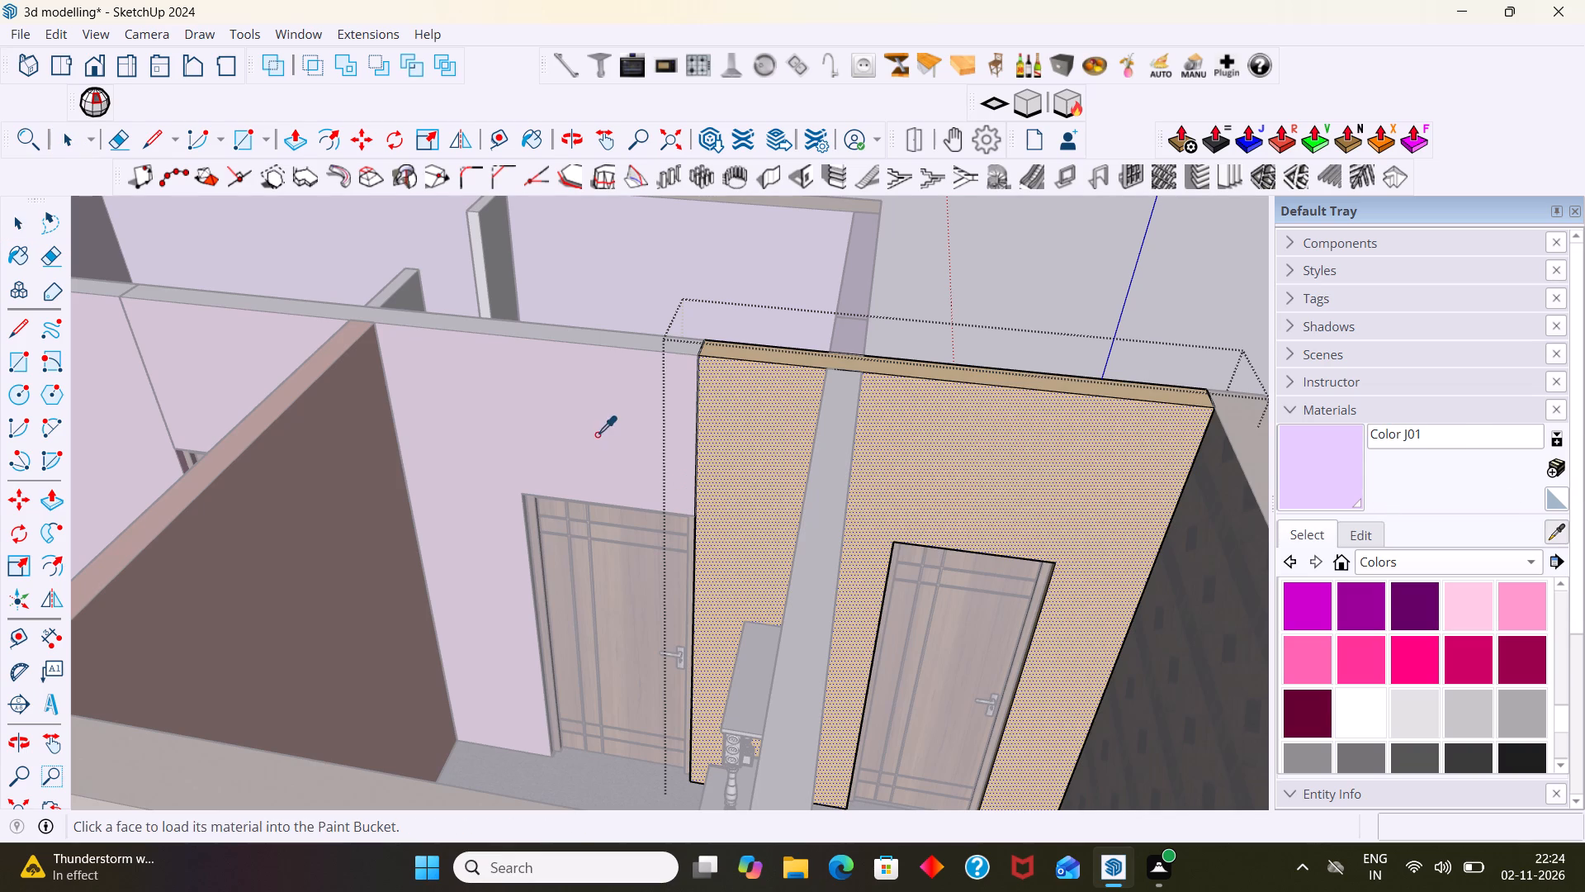
click(597, 434)
click(766, 429)
key(space)
scroll(764, 425, down, 3)
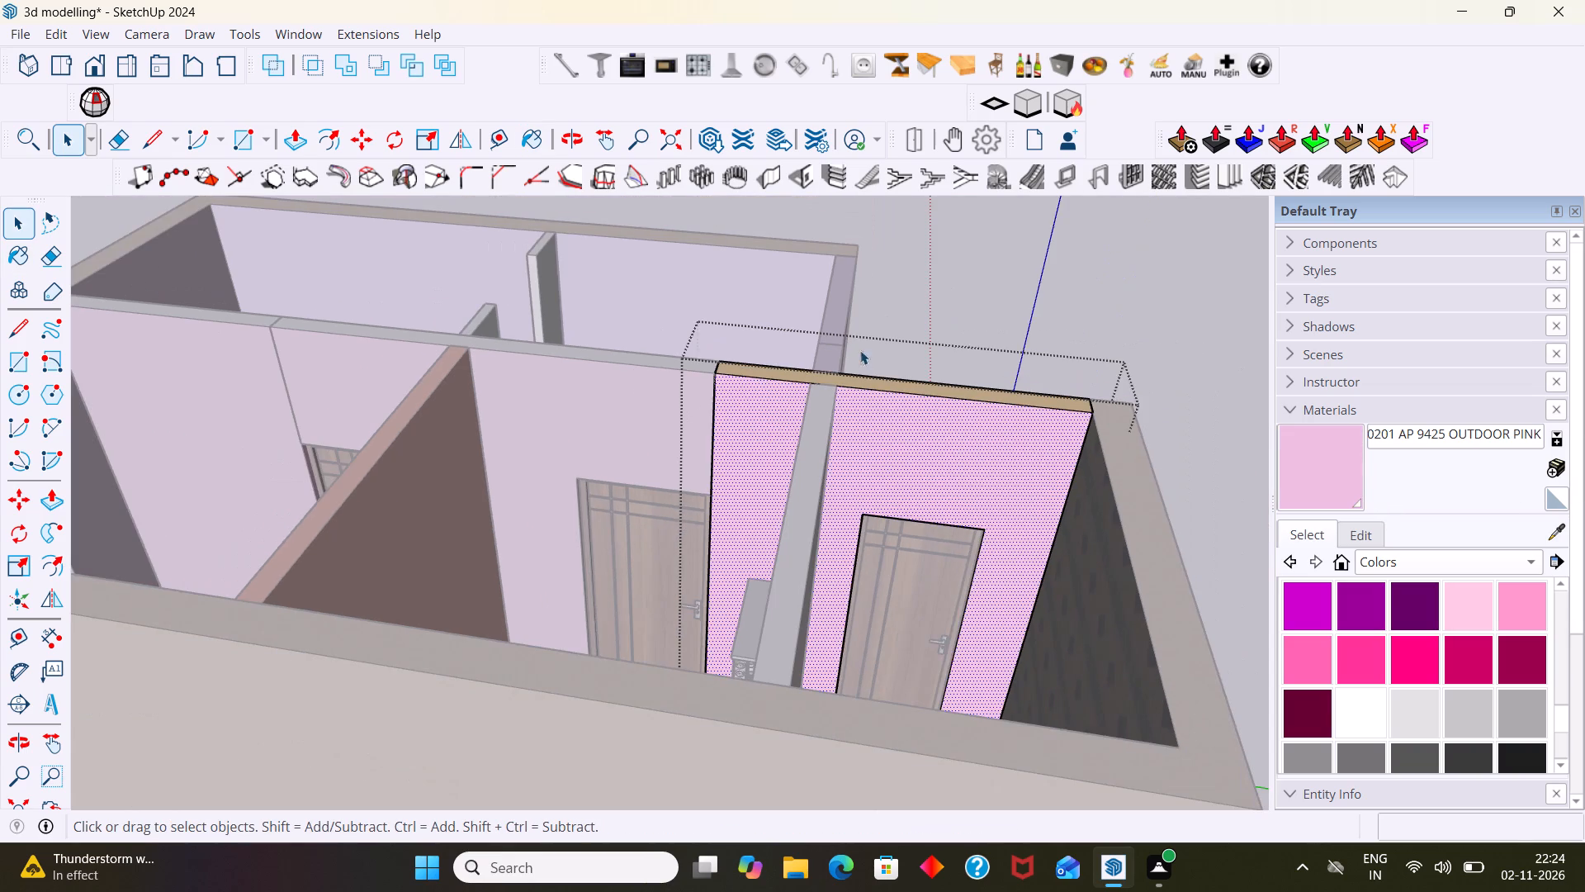
click(930, 278)
Examine the pink finish of the bathroom and kitchen door wall against the surrounding rooms.
scroll(935, 268, down, 2)
middle_drag(946, 284, 921, 496)
scroll(660, 502, up, 8)
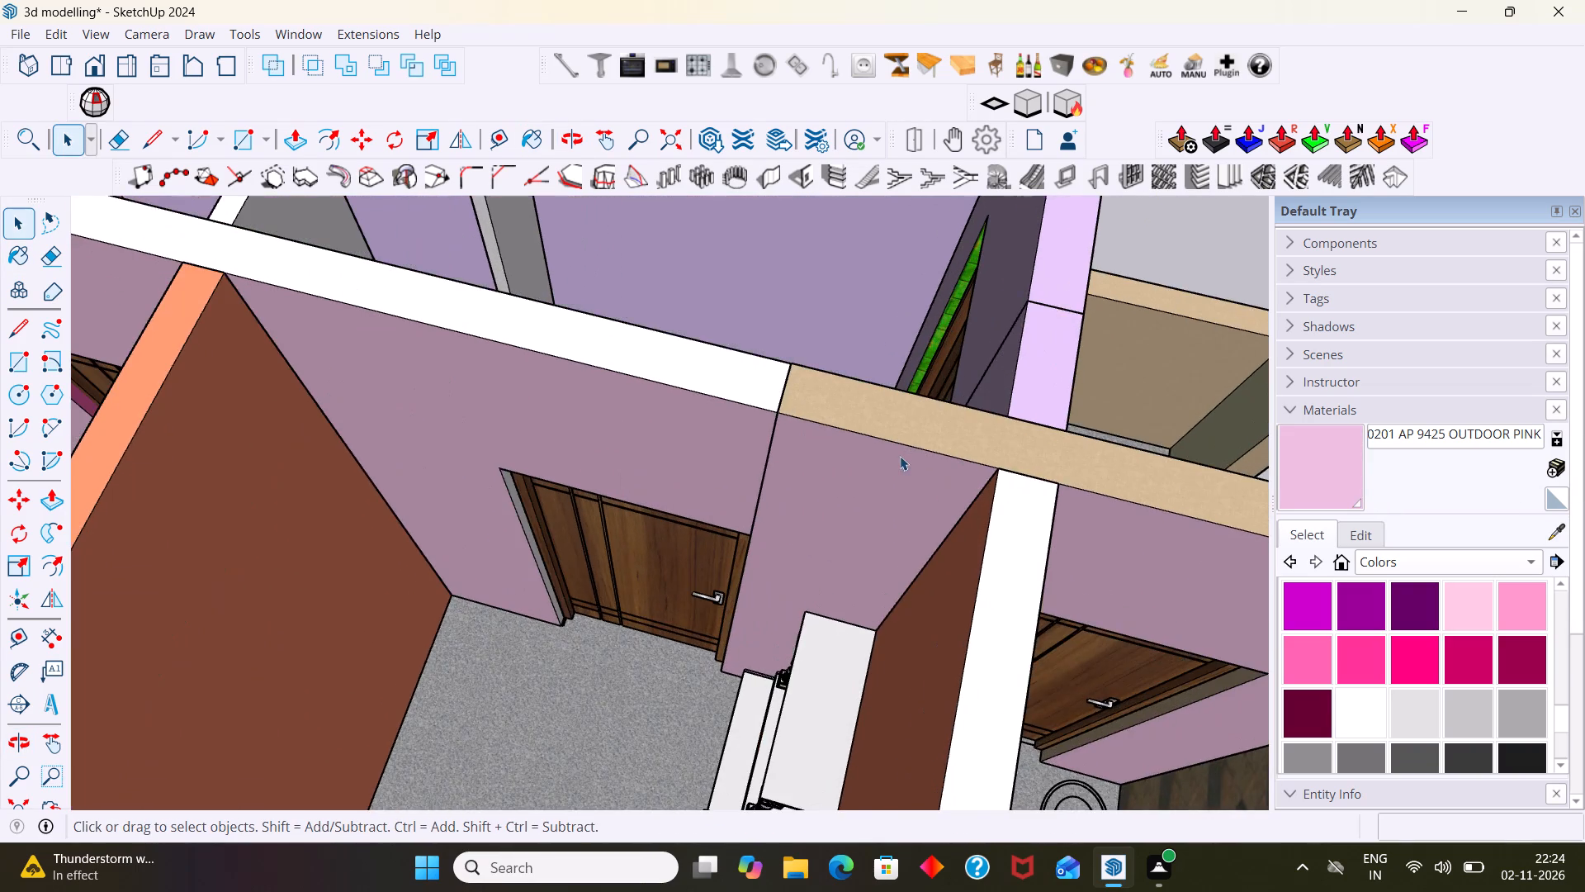
middle_drag(906, 464, 939, 374)
scroll(901, 387, down, 13)
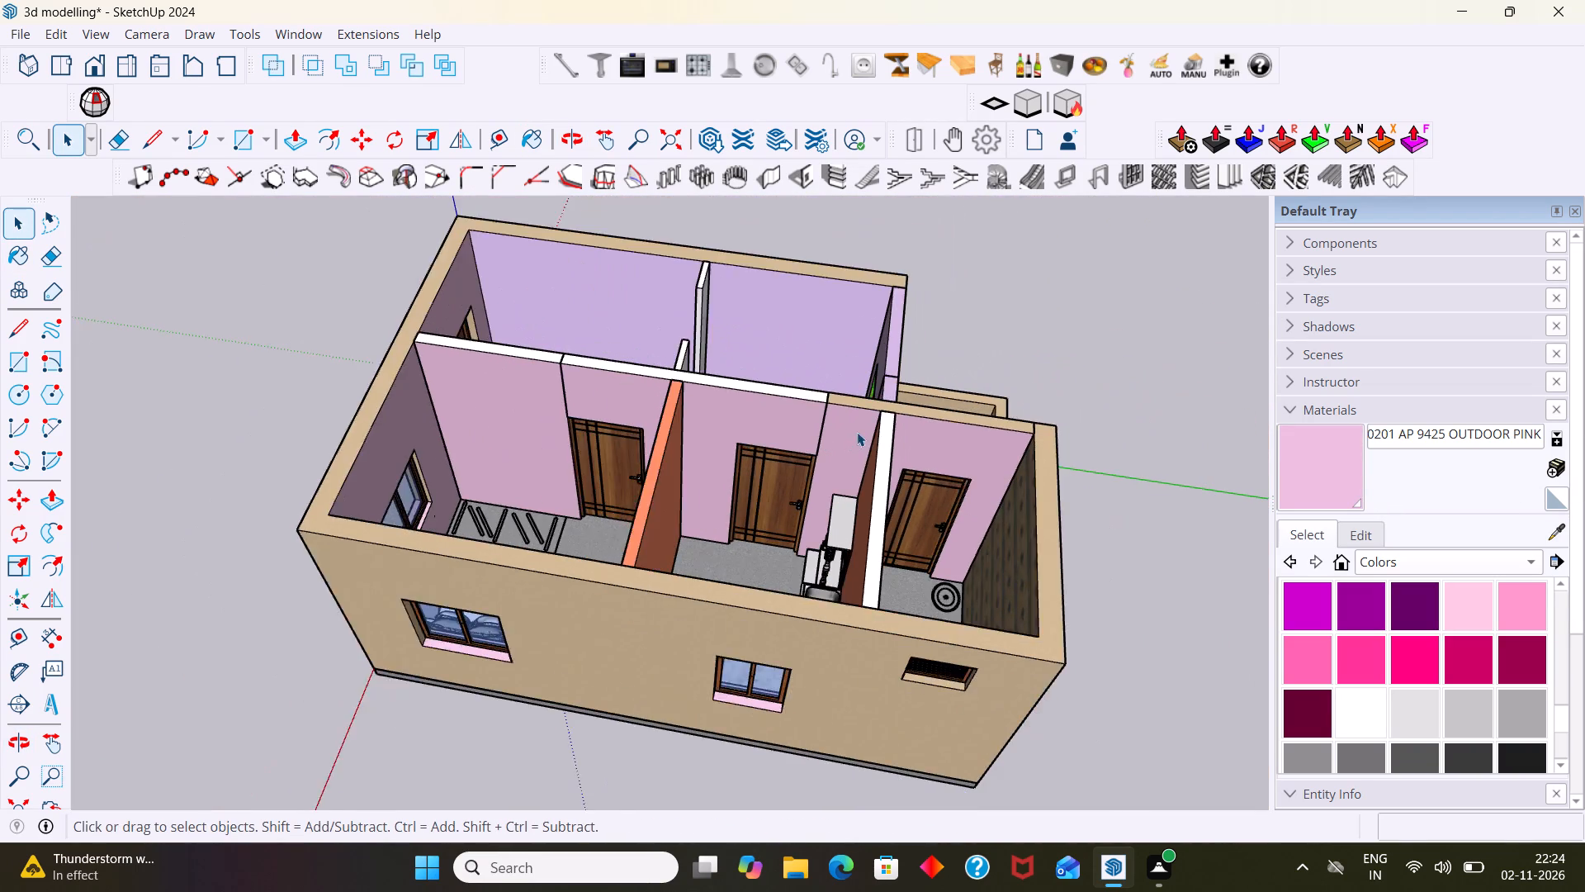
scroll(857, 432, down, 2)
middle_drag(983, 454, 427, 484)
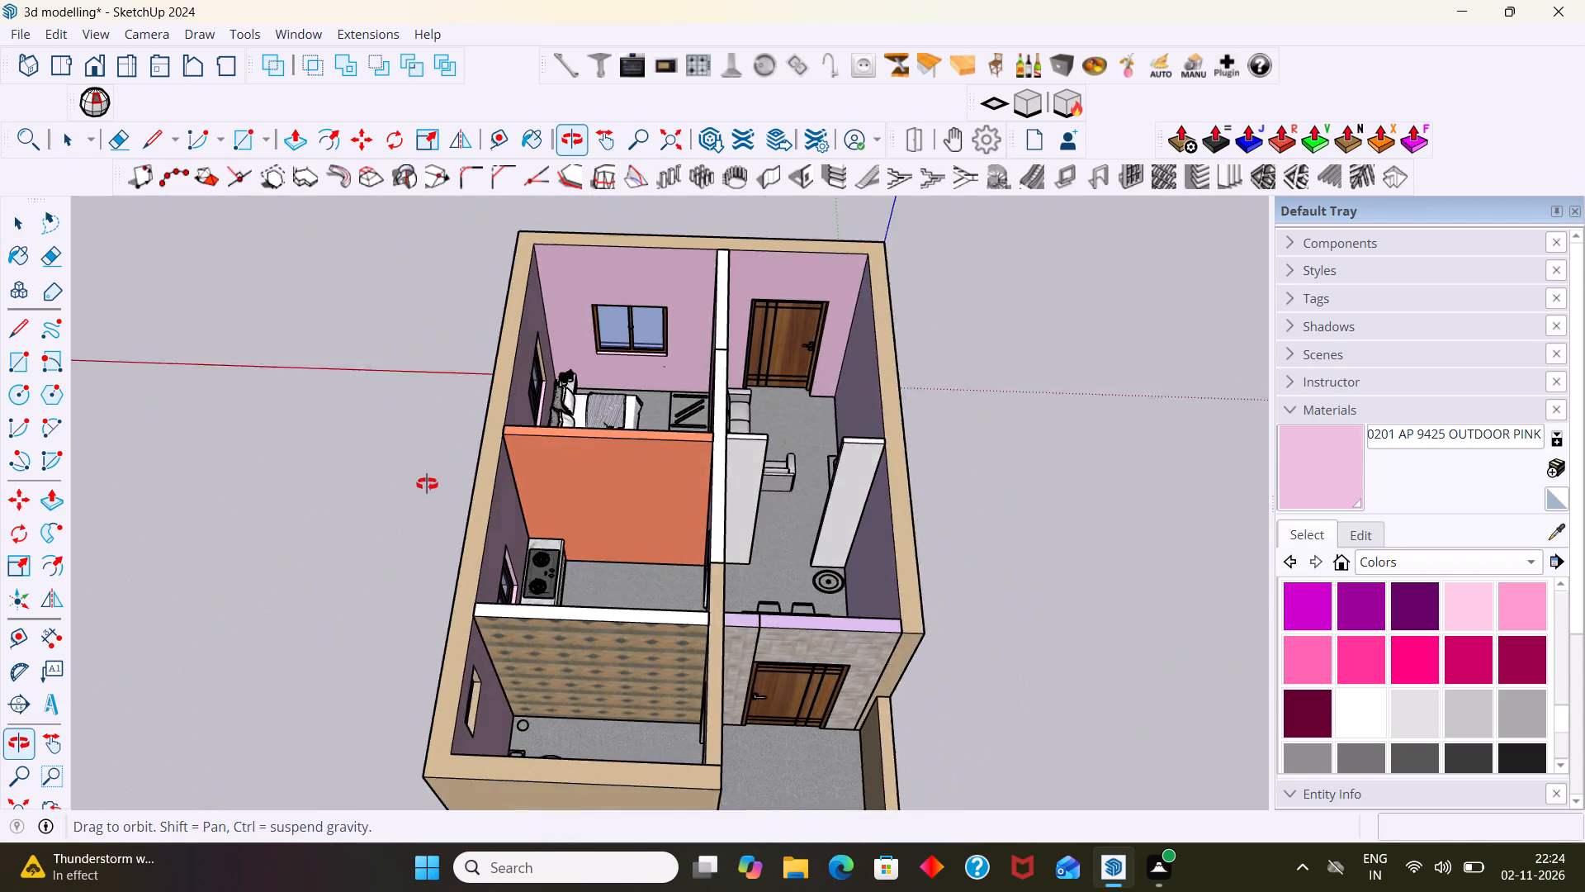
middle_drag(427, 484, 1038, 429)
scroll(1020, 422, up, 7)
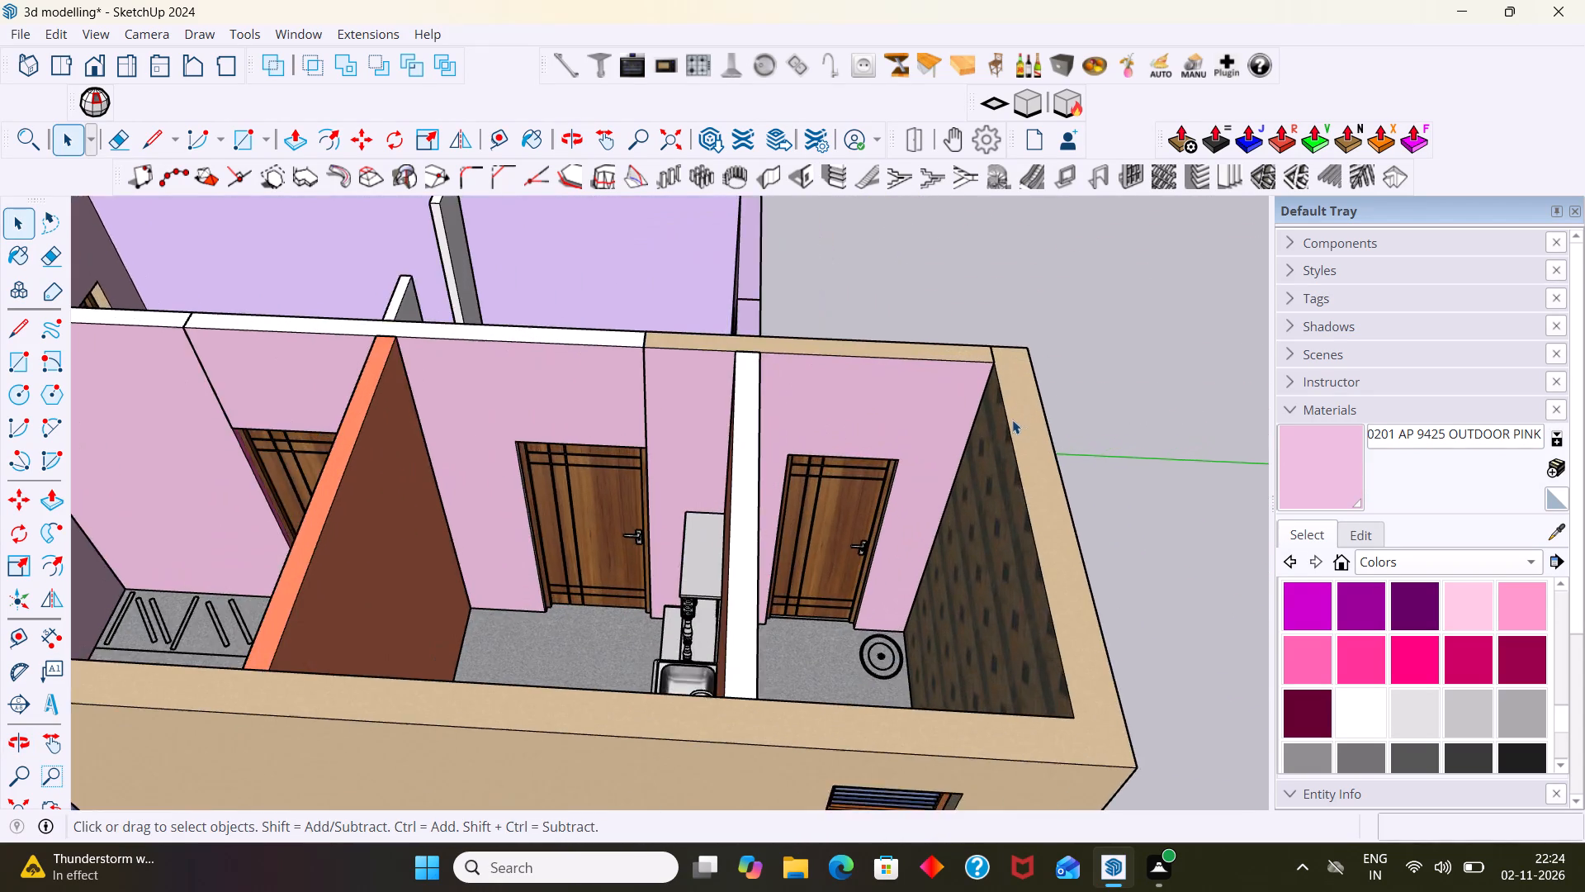
Open the same door wall from the porch side, paint its lilac face with the turquoise Color H06, and leave editing.
middle_drag(1014, 426, 0, 420)
scroll(467, 425, up, 5)
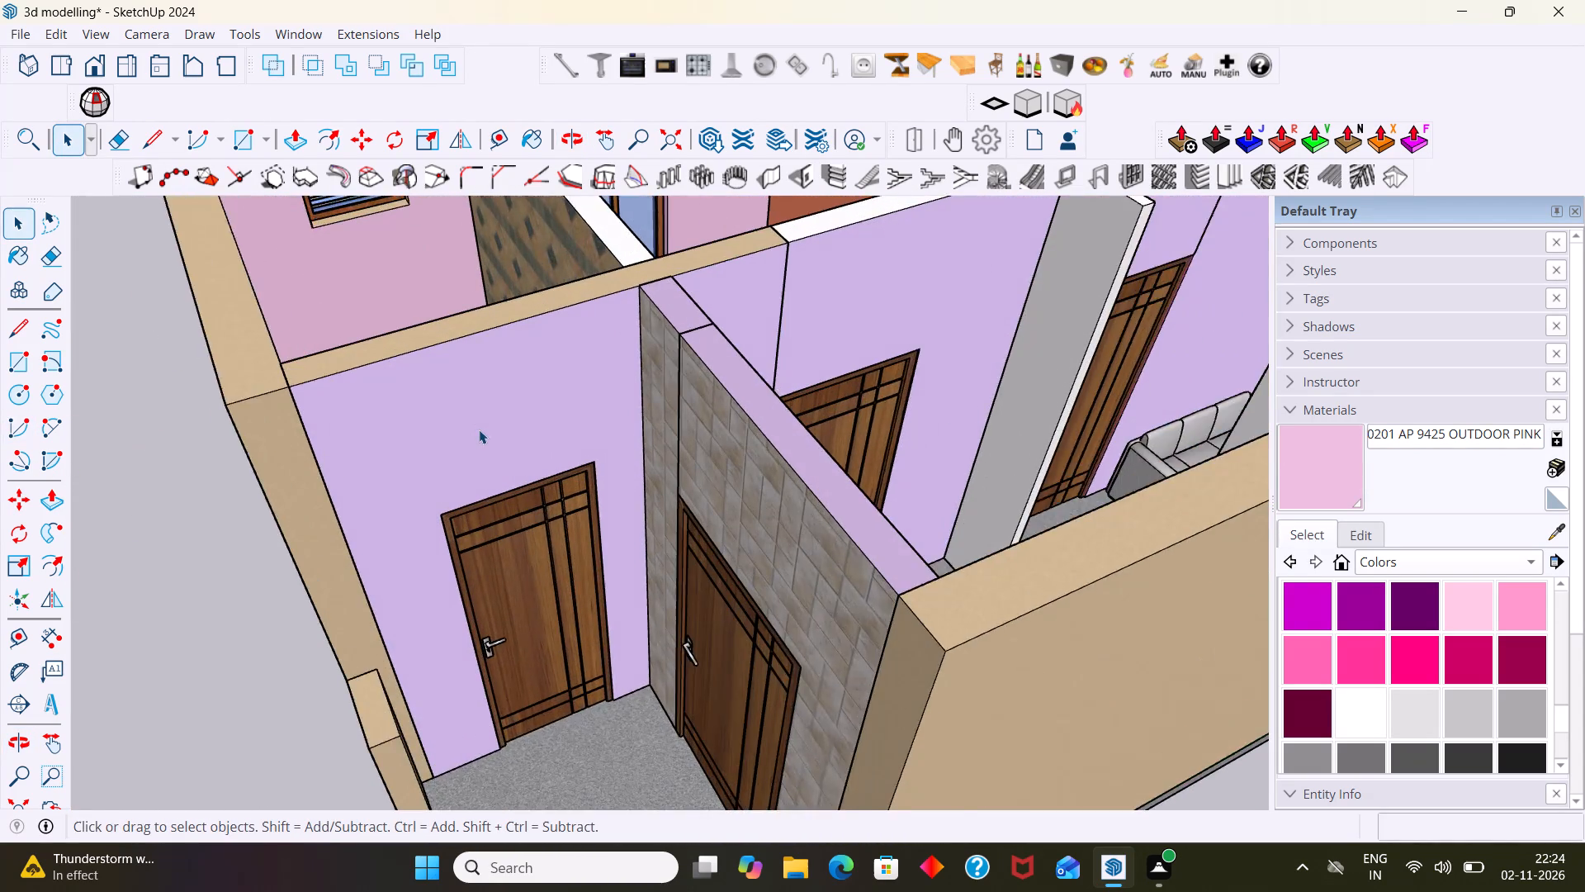
double_click(480, 429)
click(492, 441)
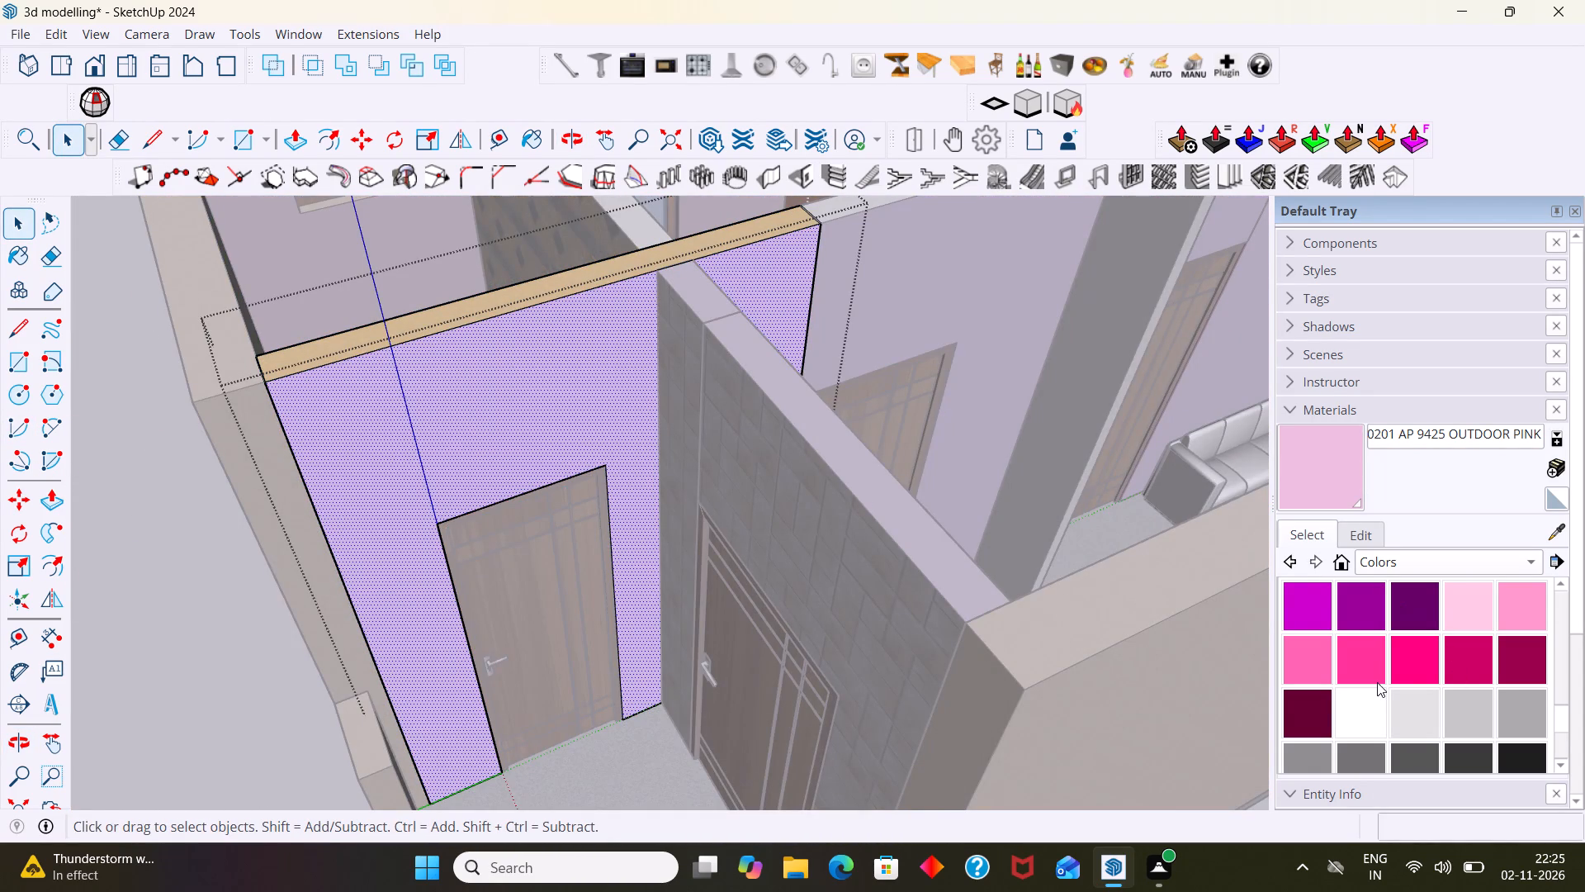
scroll(1375, 682, down, 4)
scroll(1372, 681, up, 7)
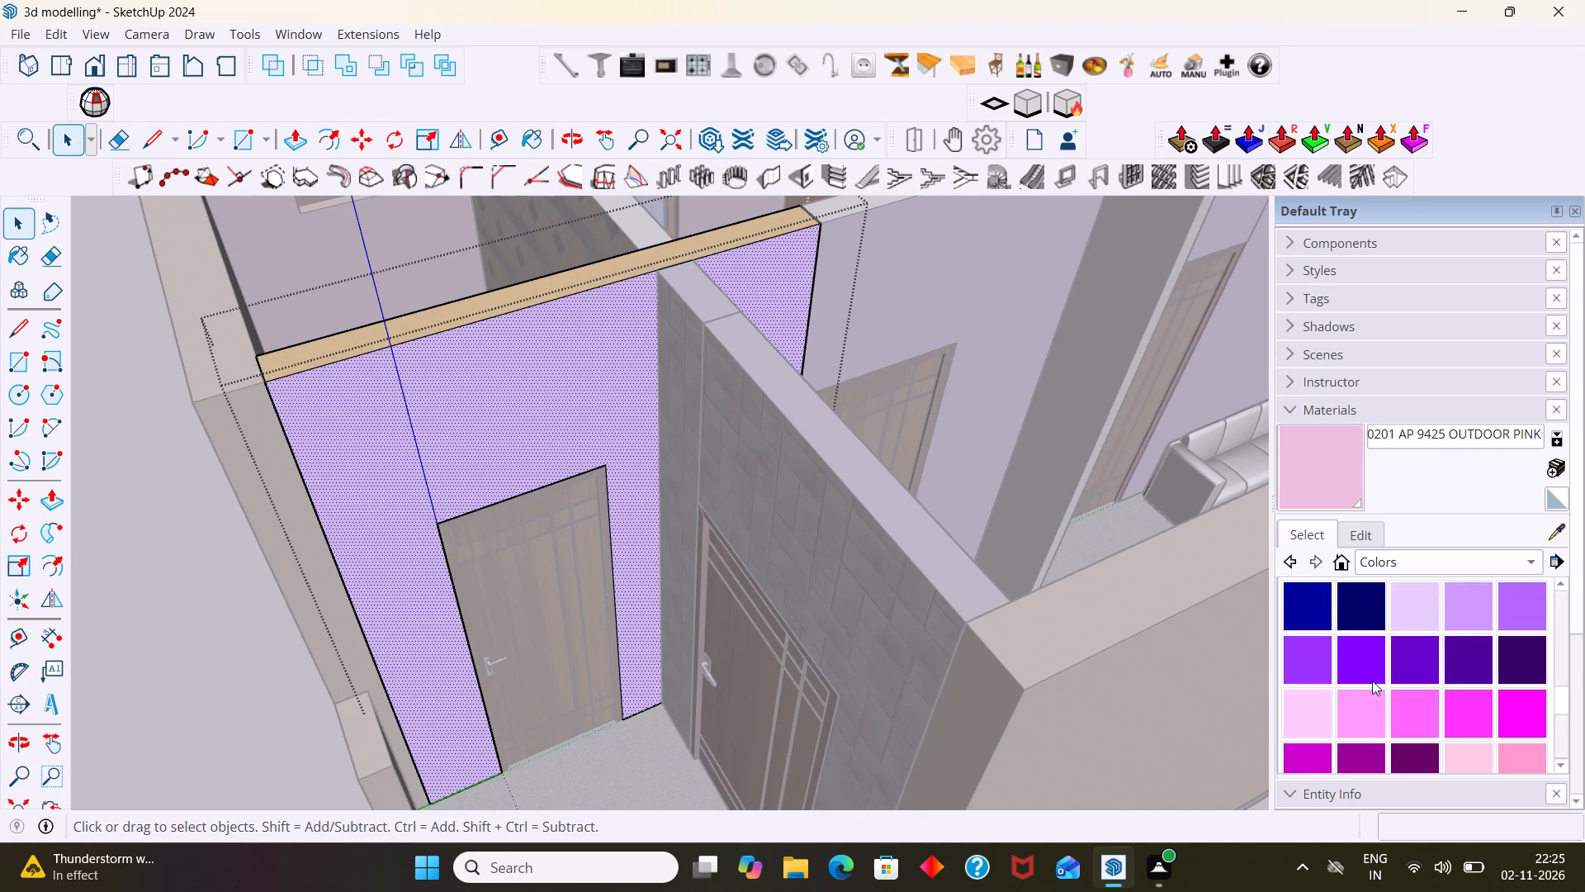
scroll(1372, 681, up, 8)
scroll(1370, 678, down, 5)
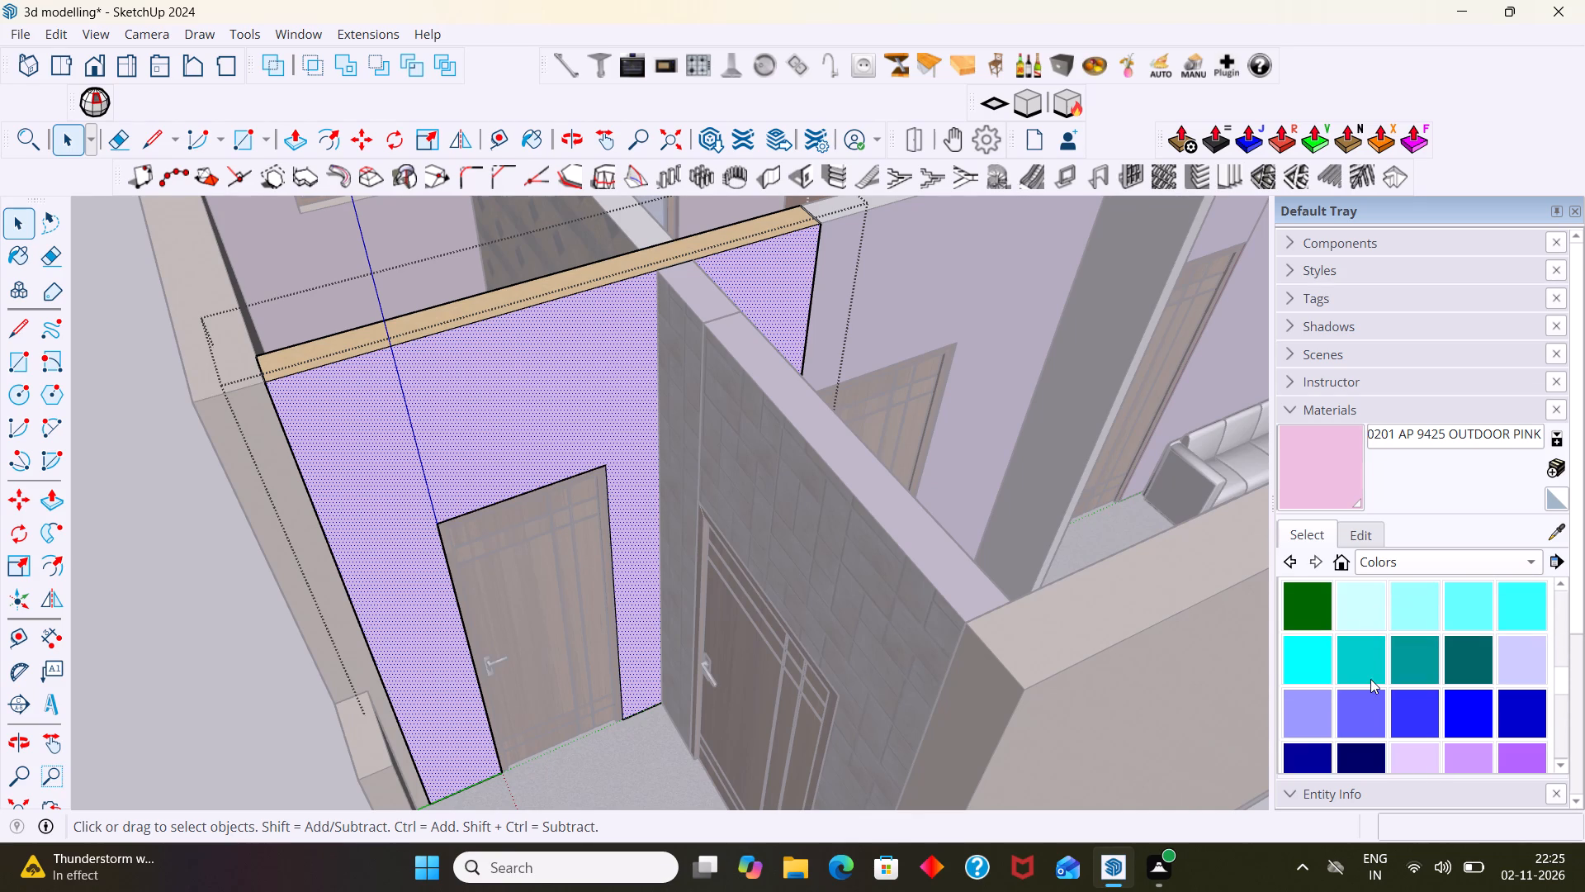
click(1368, 671)
click(414, 425)
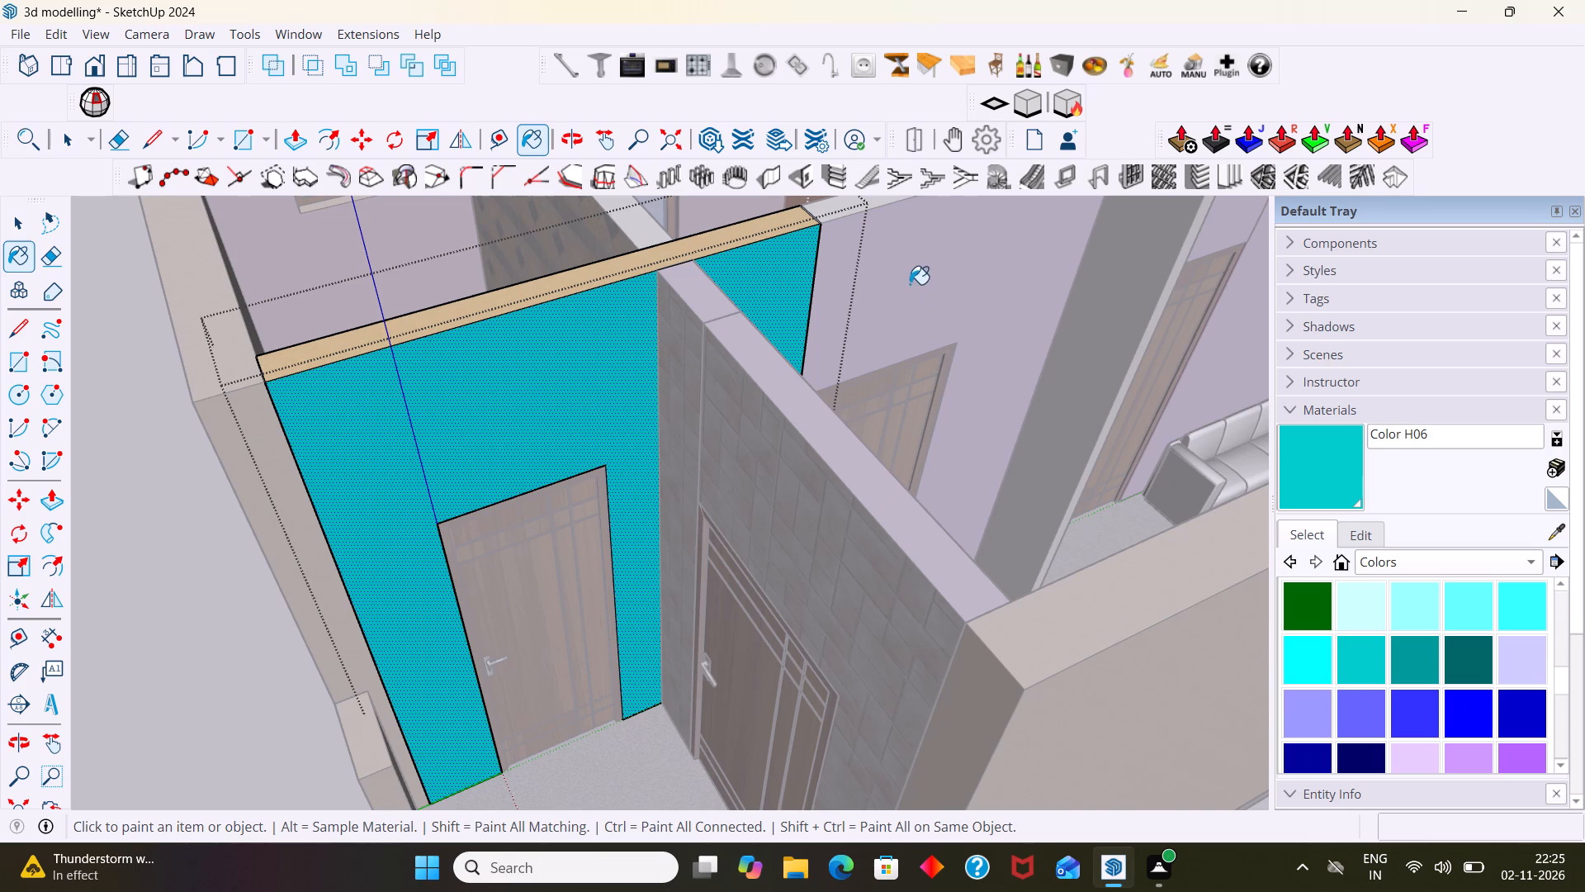
key(space)
scroll(831, 348, down, 8)
click(376, 546)
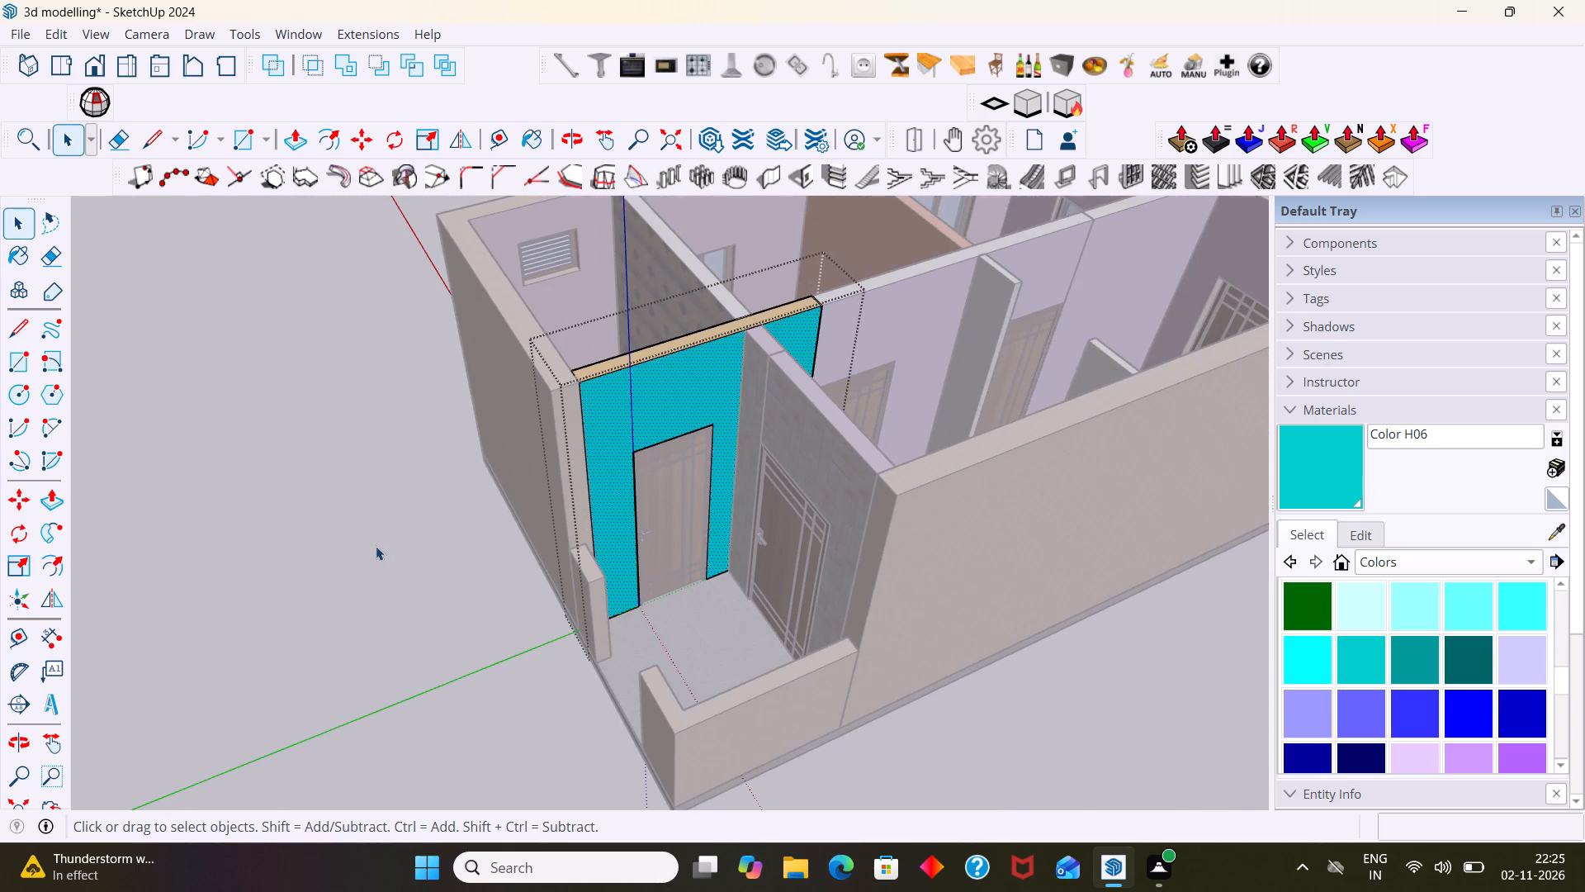
Open the adjoining two-door wall, paint its lilac living-area face with Color H06, and leave editing.
scroll(430, 509, down, 3)
shift+middle_drag(543, 501, 196, 636)
scroll(456, 534, up, 2)
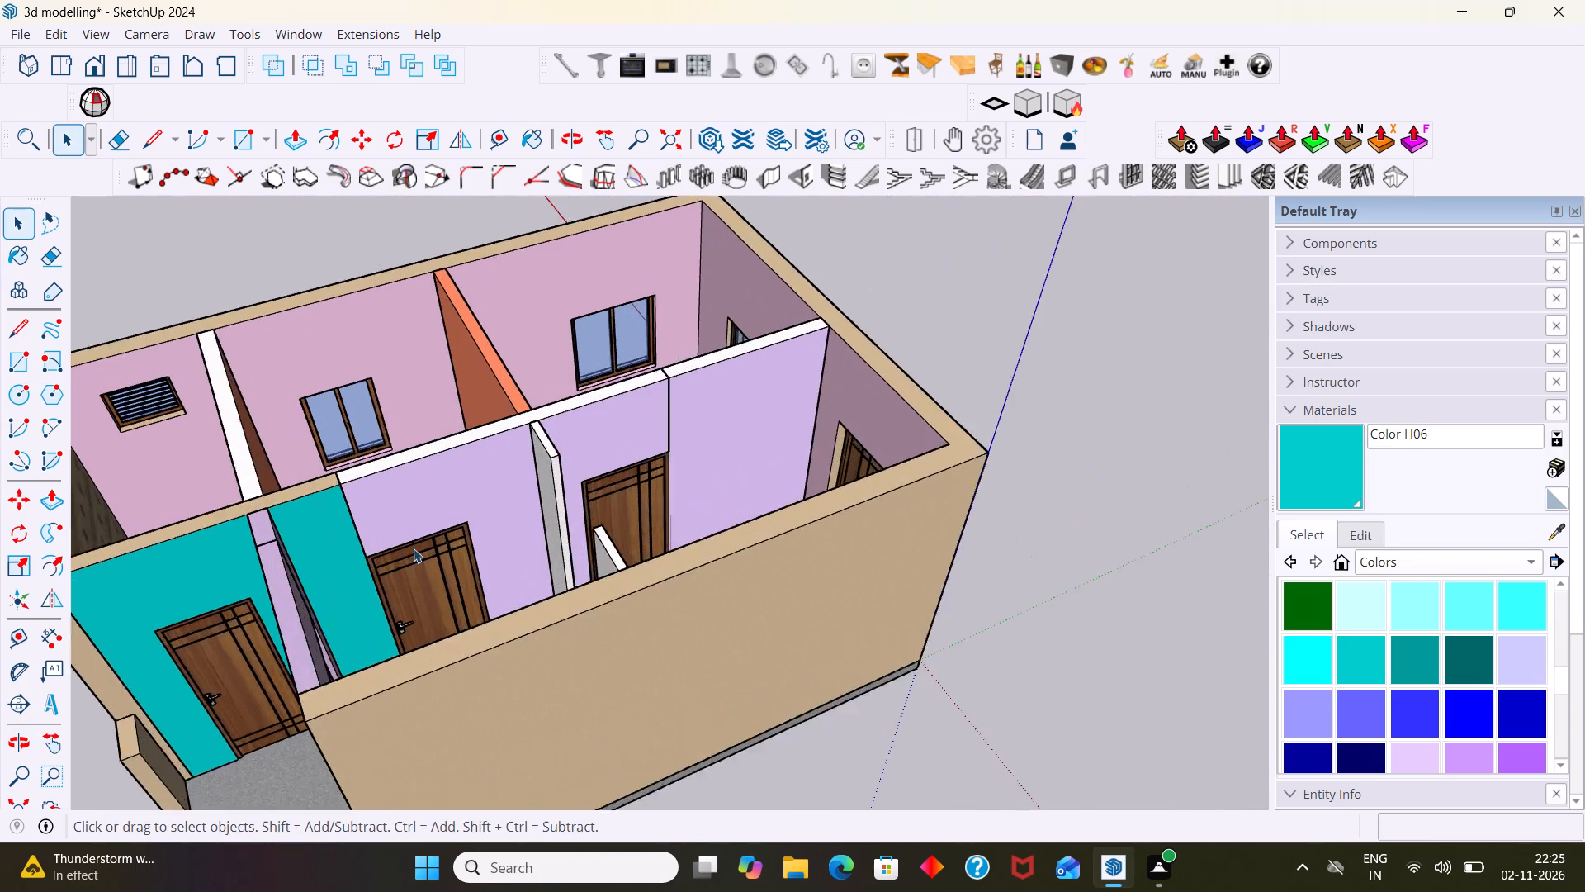
scroll(414, 548, up, 7)
middle_drag(411, 553, 441, 527)
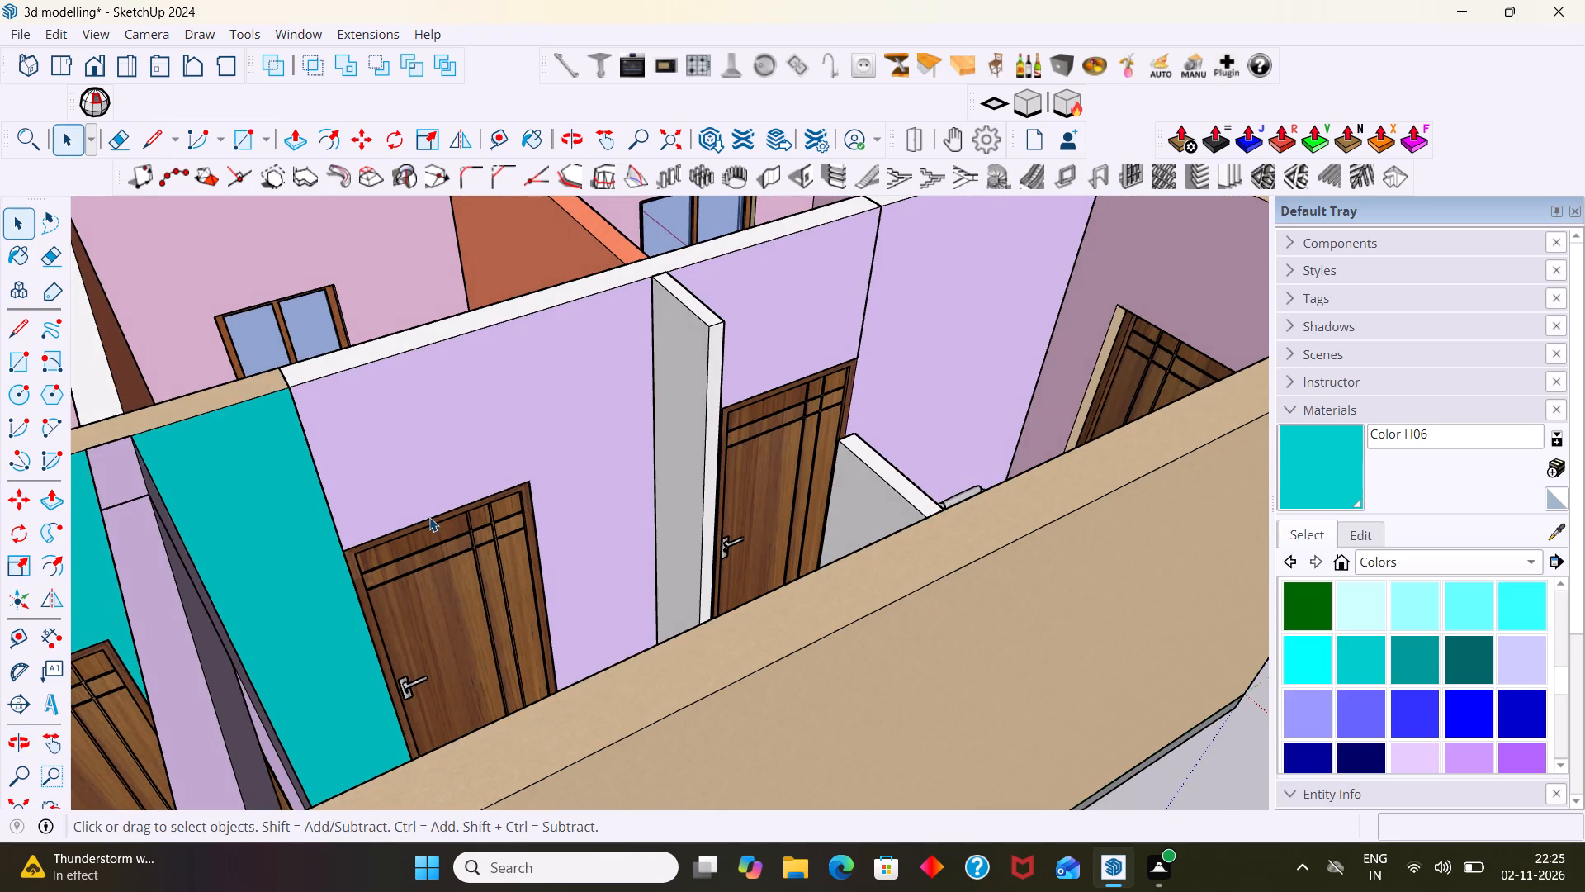
scroll(429, 517, up, 1)
scroll(428, 516, down, 6)
scroll(428, 514, up, 3)
click(418, 466)
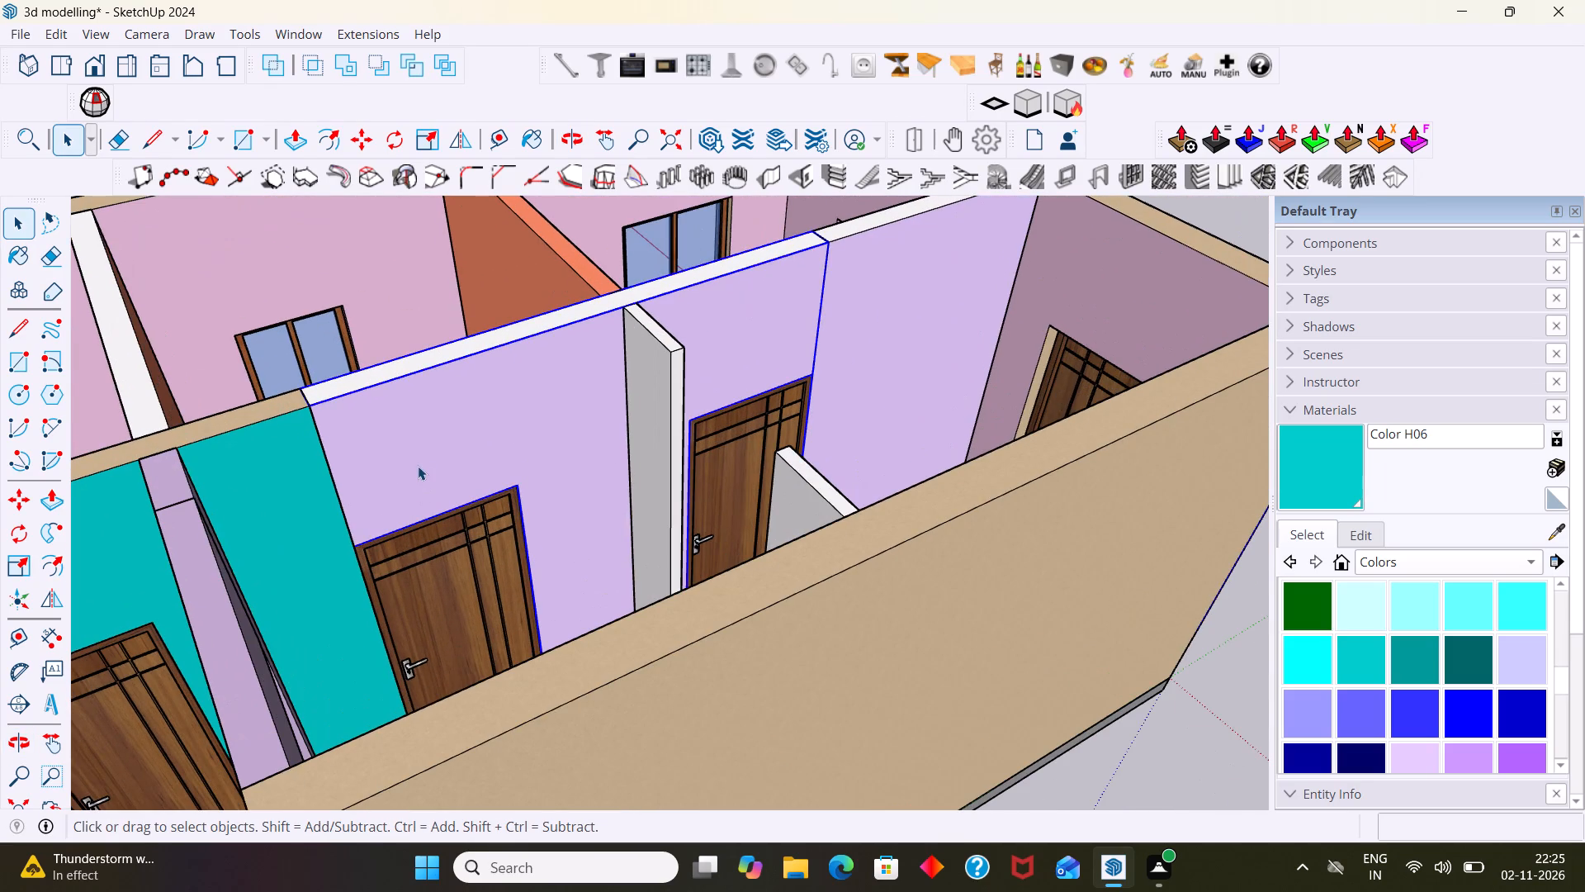
triple_click(417, 467)
click(419, 469)
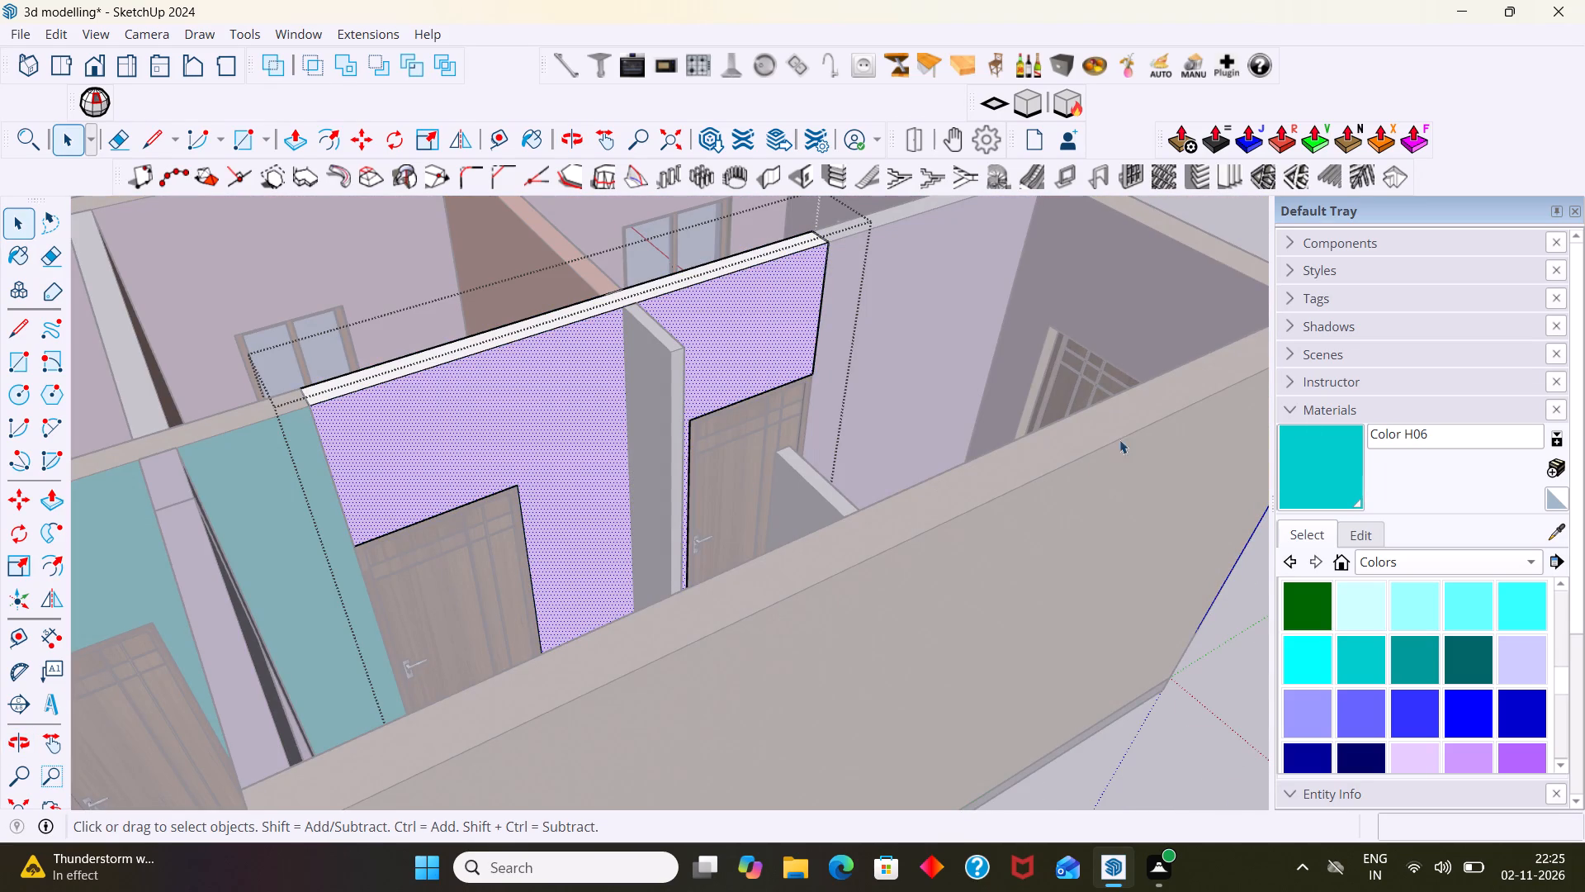
scroll(1343, 690, up, 2)
scroll(1343, 690, down, 1)
scroll(1343, 690, up, 1)
scroll(1343, 690, down, 1)
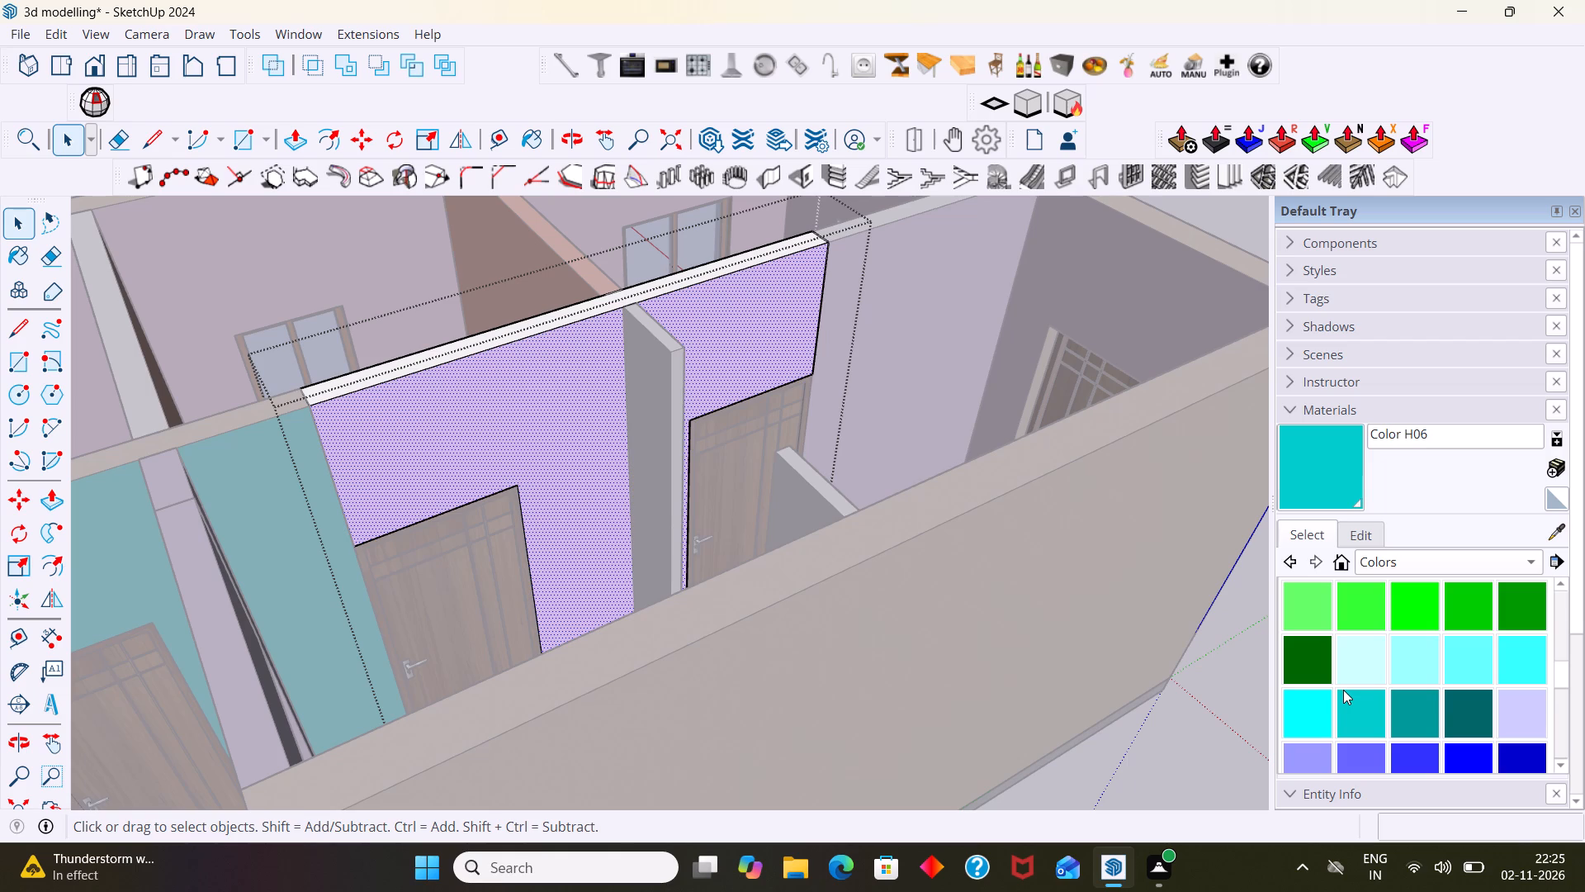
click(1312, 435)
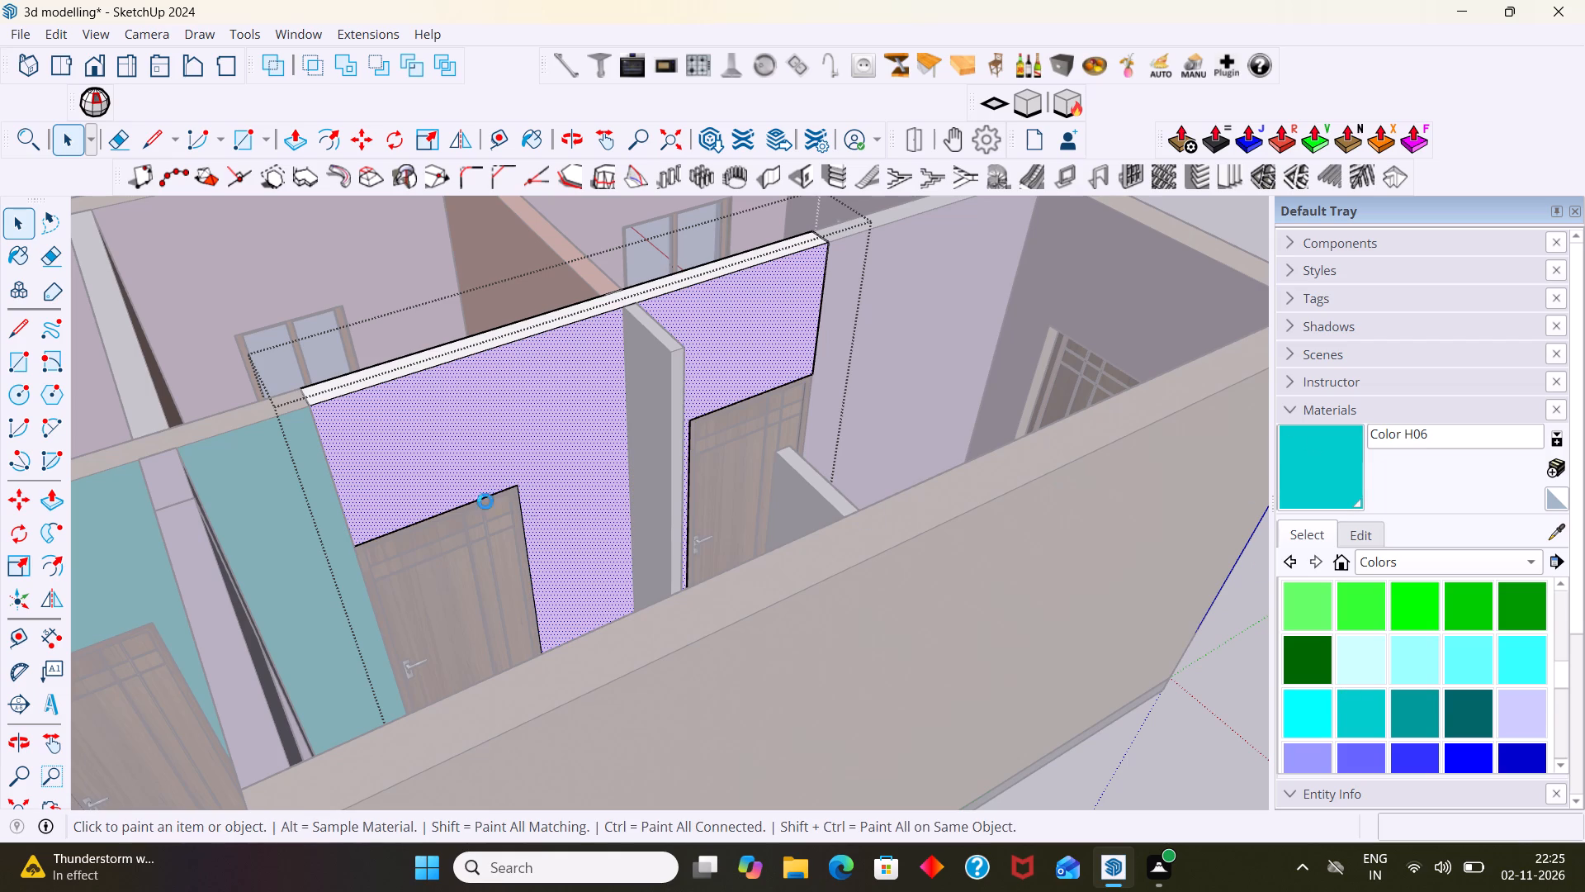
click(405, 461)
click(428, 454)
key(space)
scroll(486, 457, down, 9)
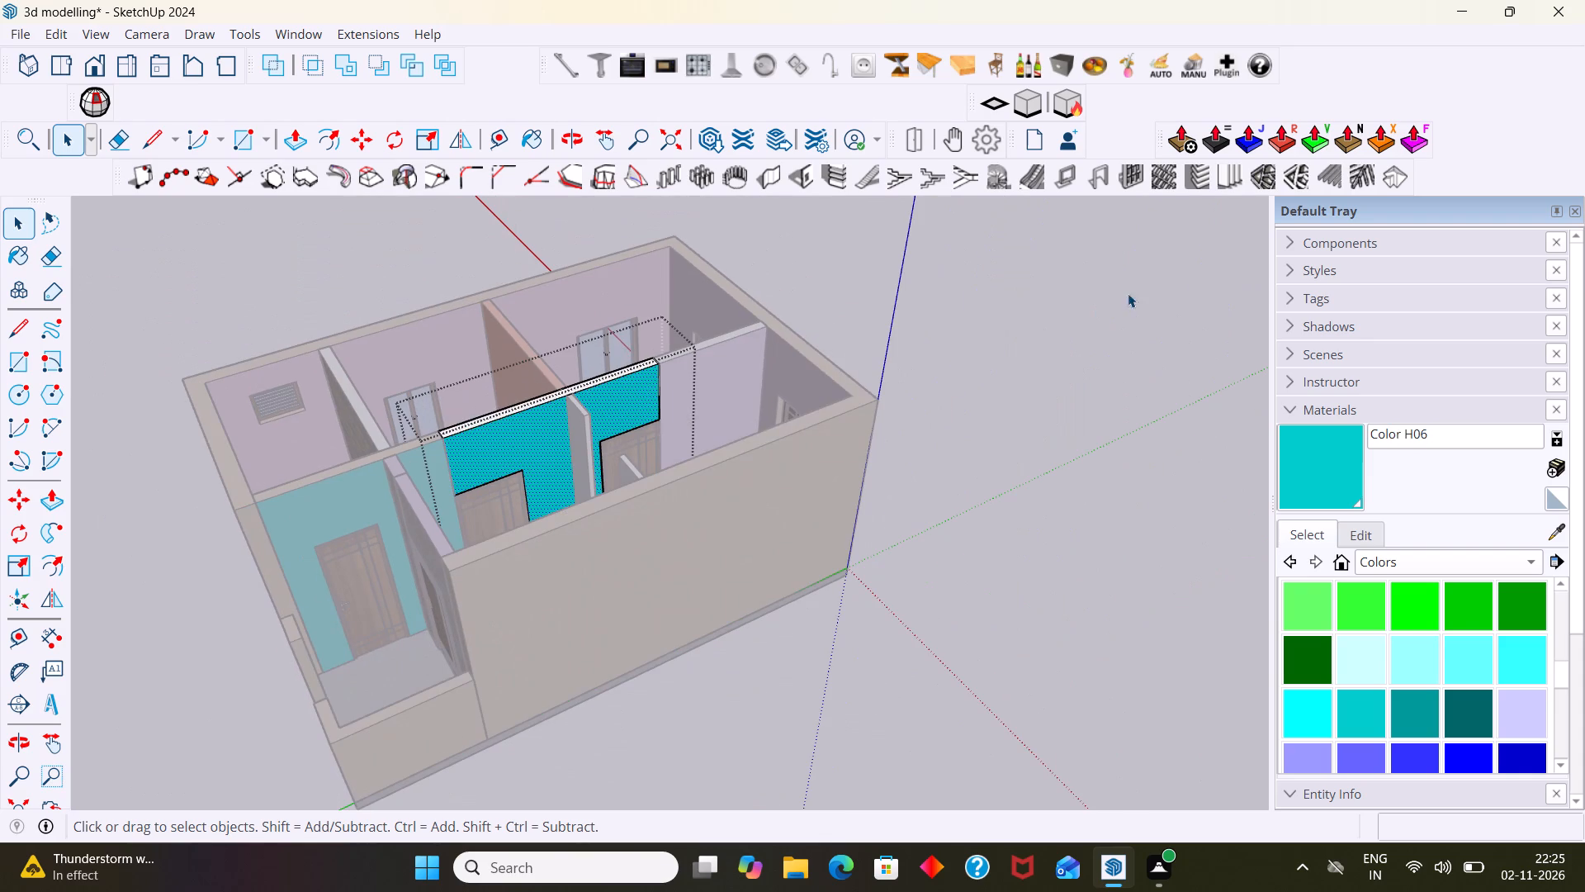
click(1105, 292)
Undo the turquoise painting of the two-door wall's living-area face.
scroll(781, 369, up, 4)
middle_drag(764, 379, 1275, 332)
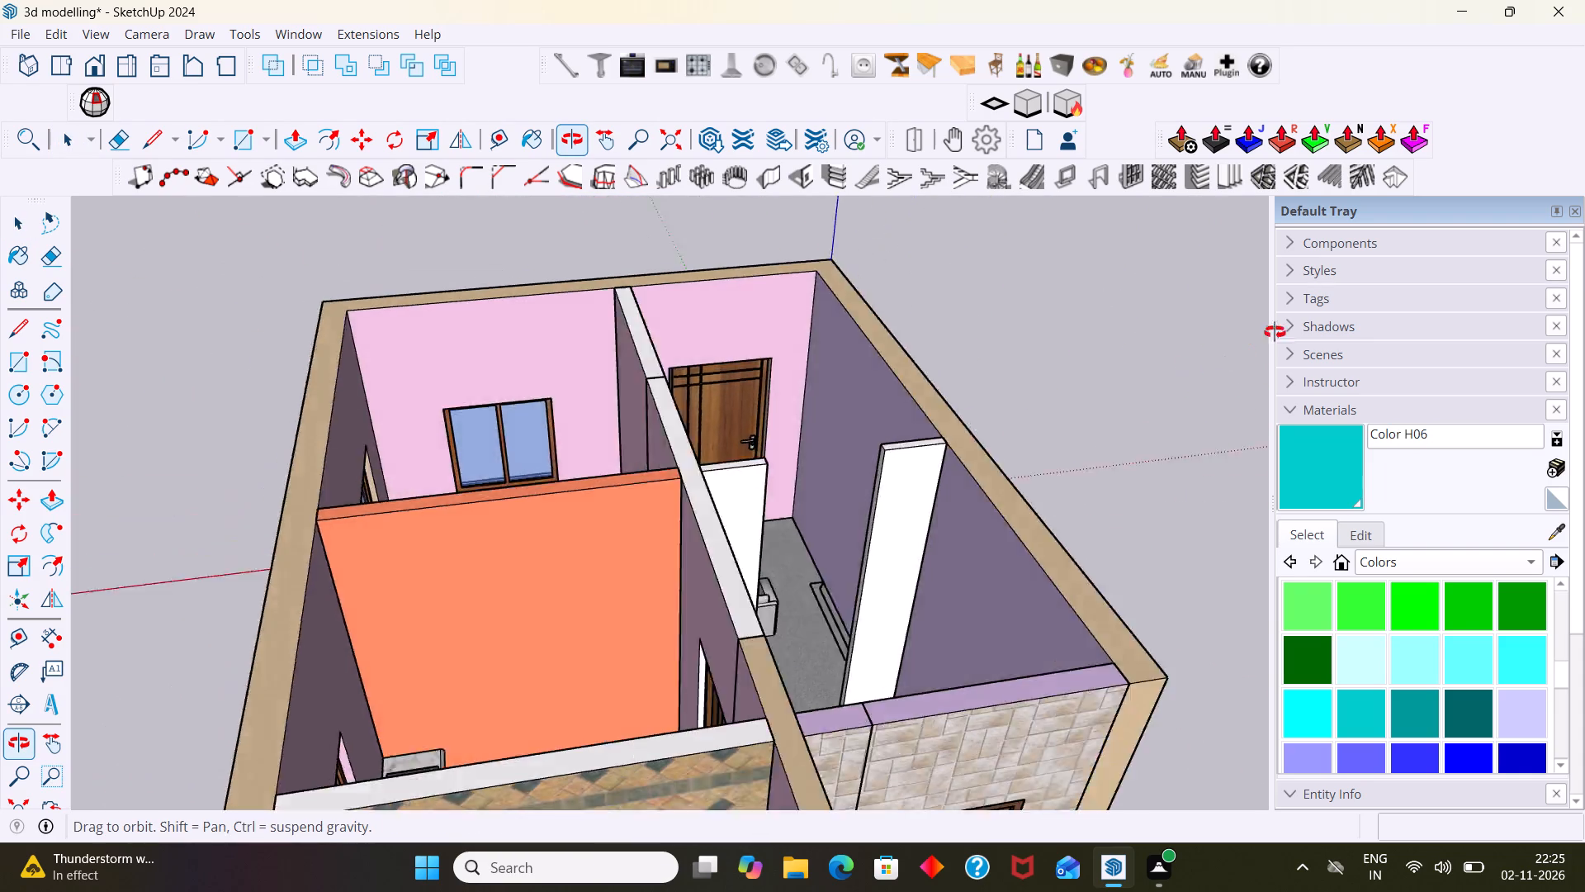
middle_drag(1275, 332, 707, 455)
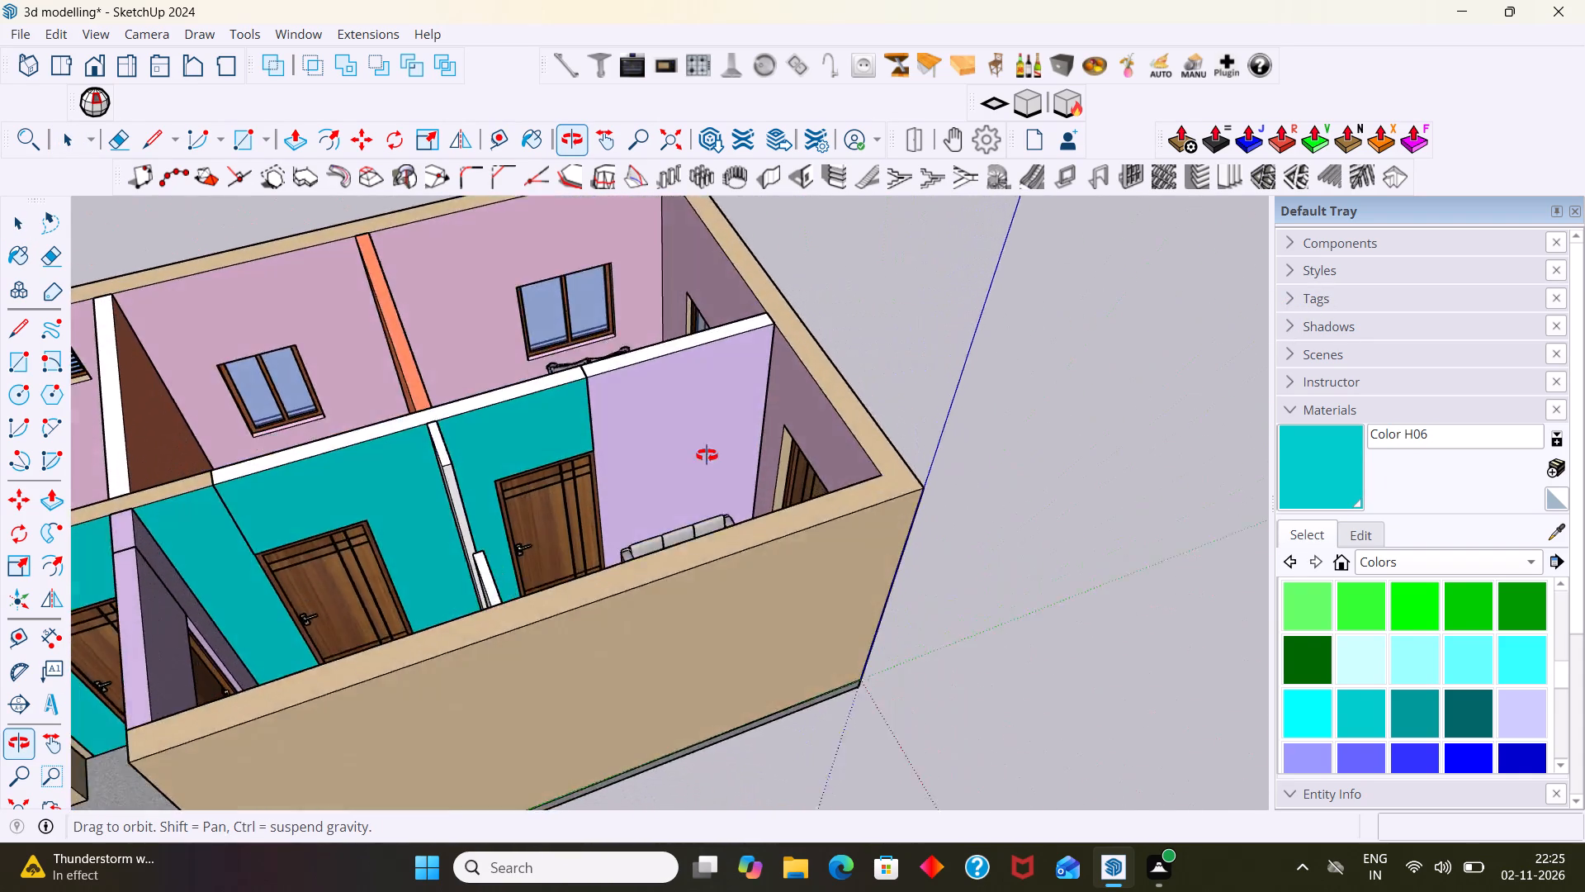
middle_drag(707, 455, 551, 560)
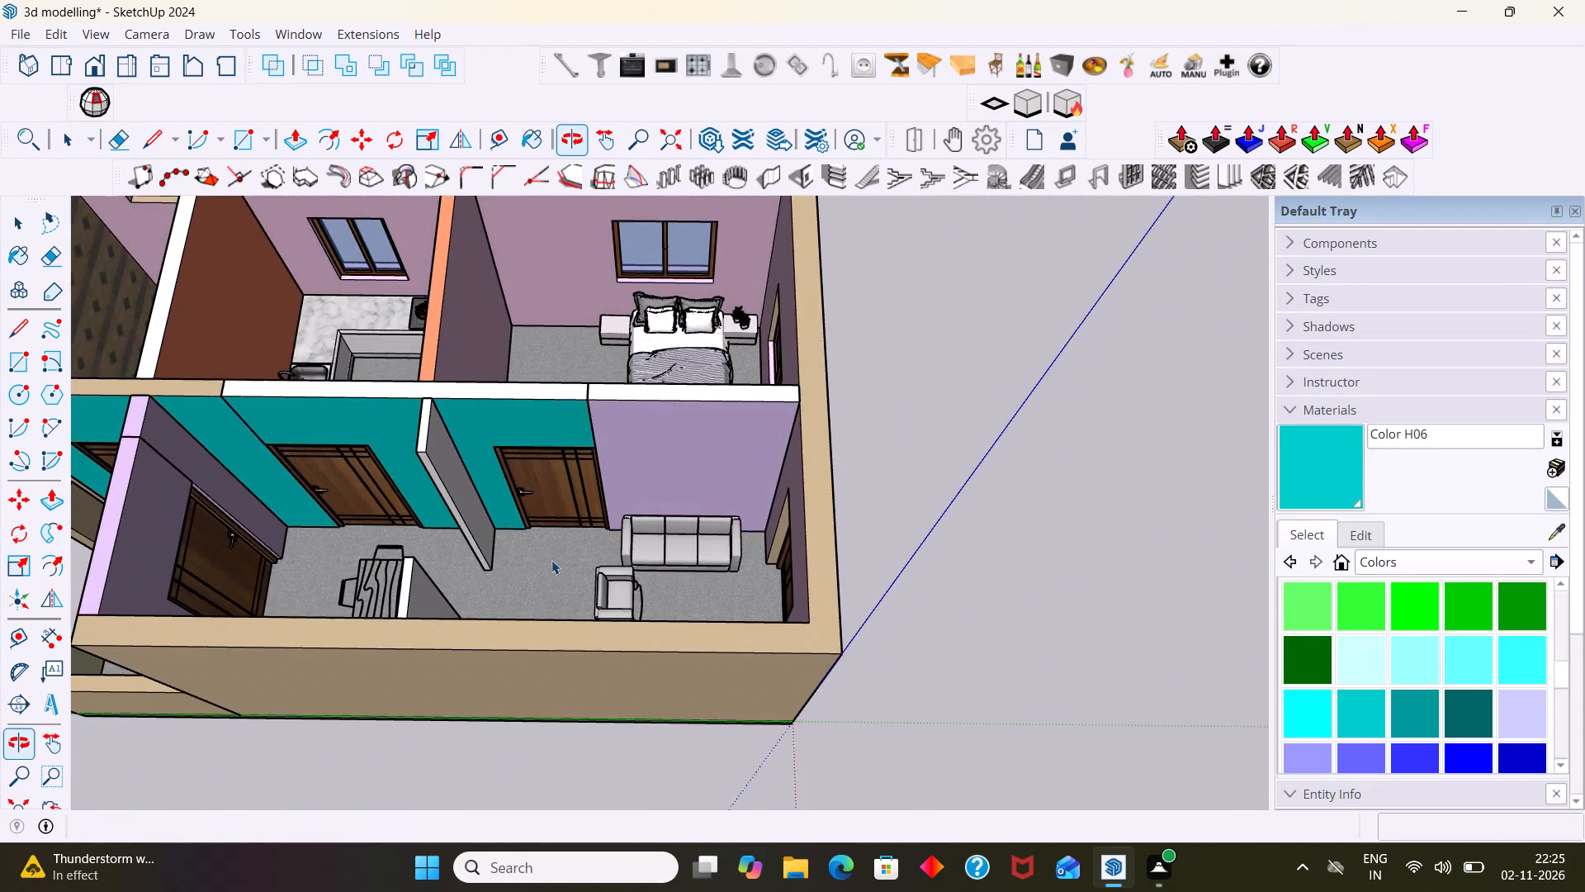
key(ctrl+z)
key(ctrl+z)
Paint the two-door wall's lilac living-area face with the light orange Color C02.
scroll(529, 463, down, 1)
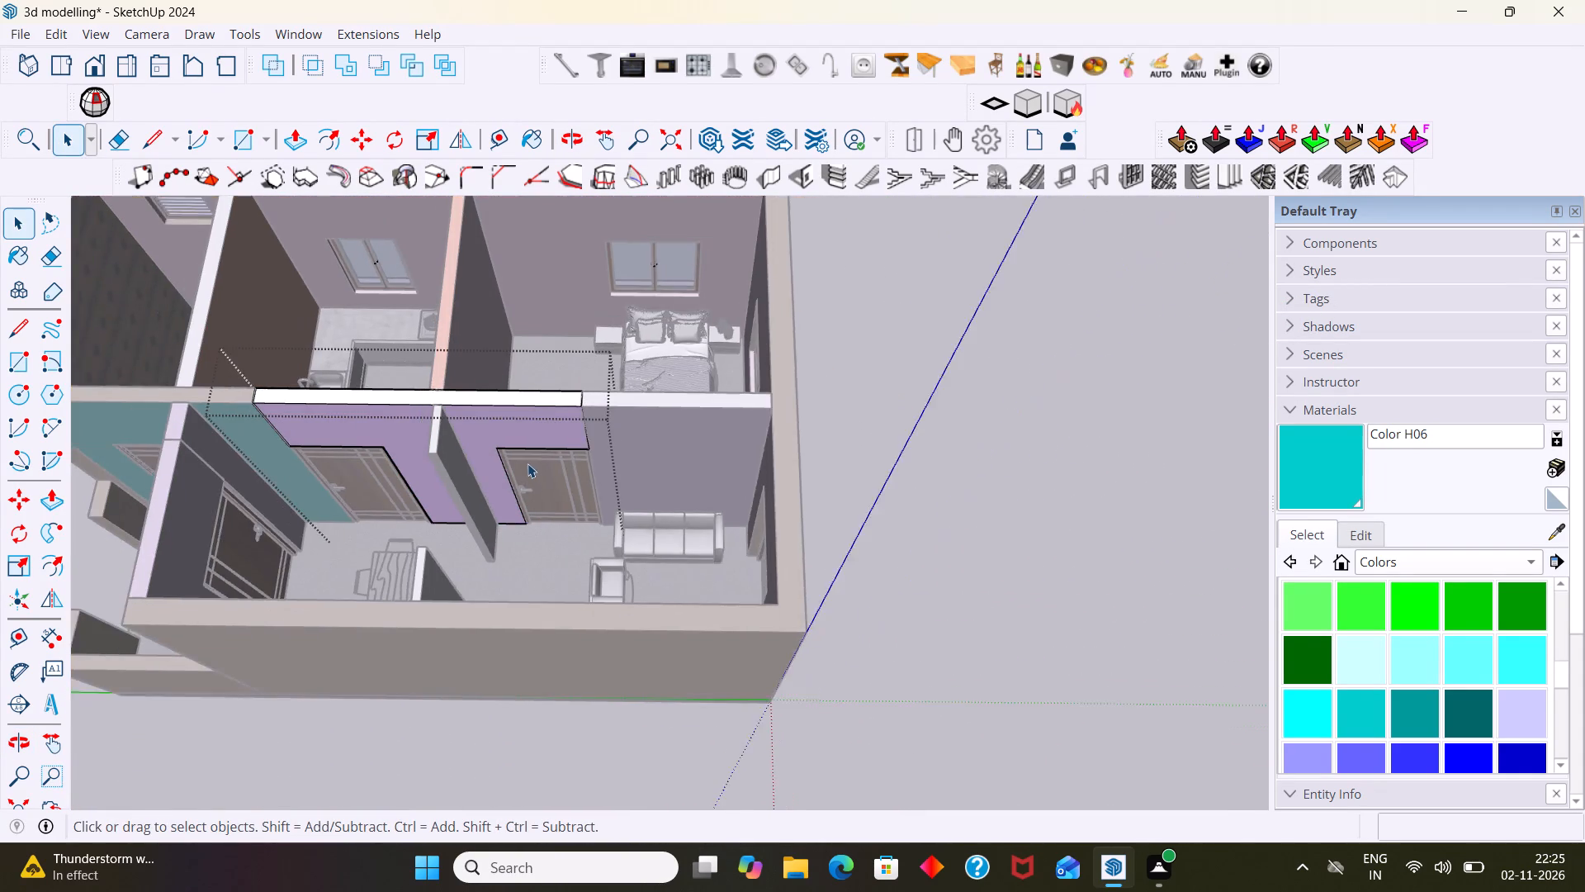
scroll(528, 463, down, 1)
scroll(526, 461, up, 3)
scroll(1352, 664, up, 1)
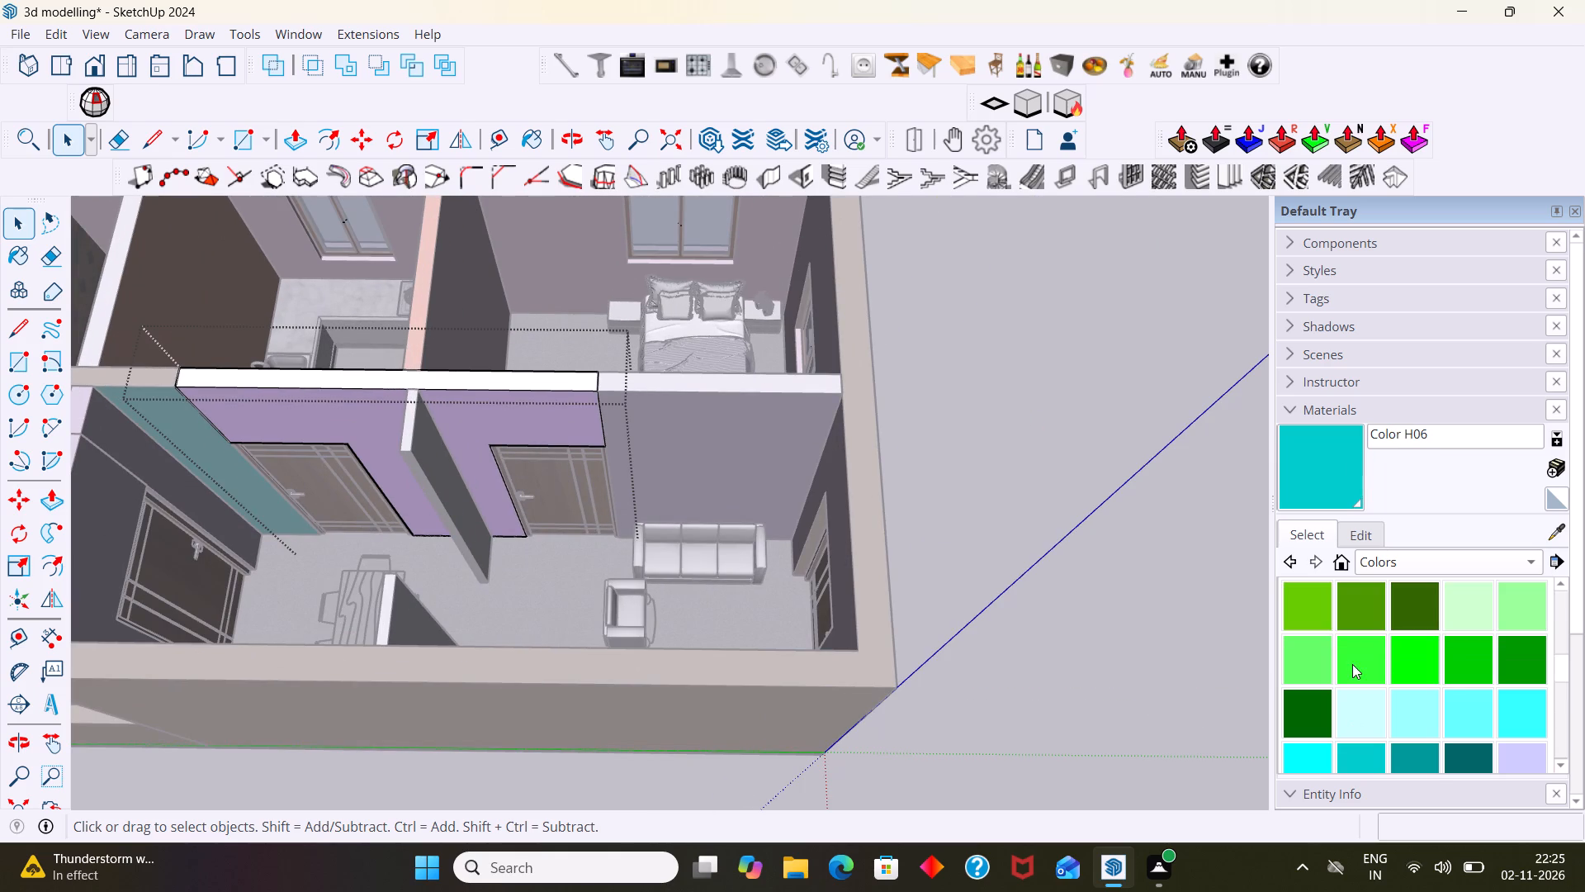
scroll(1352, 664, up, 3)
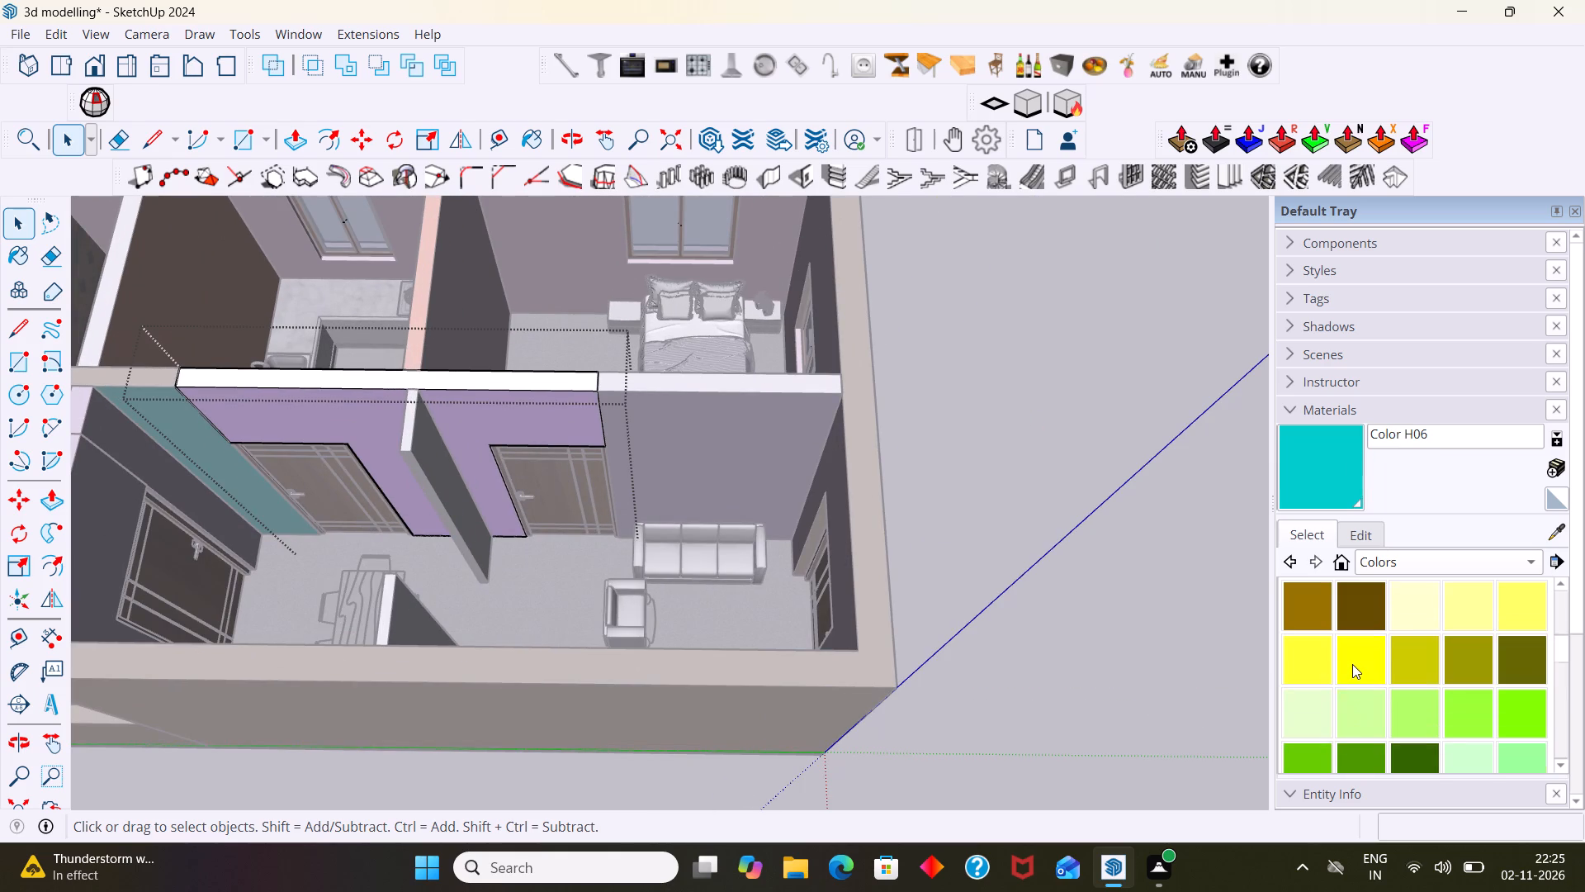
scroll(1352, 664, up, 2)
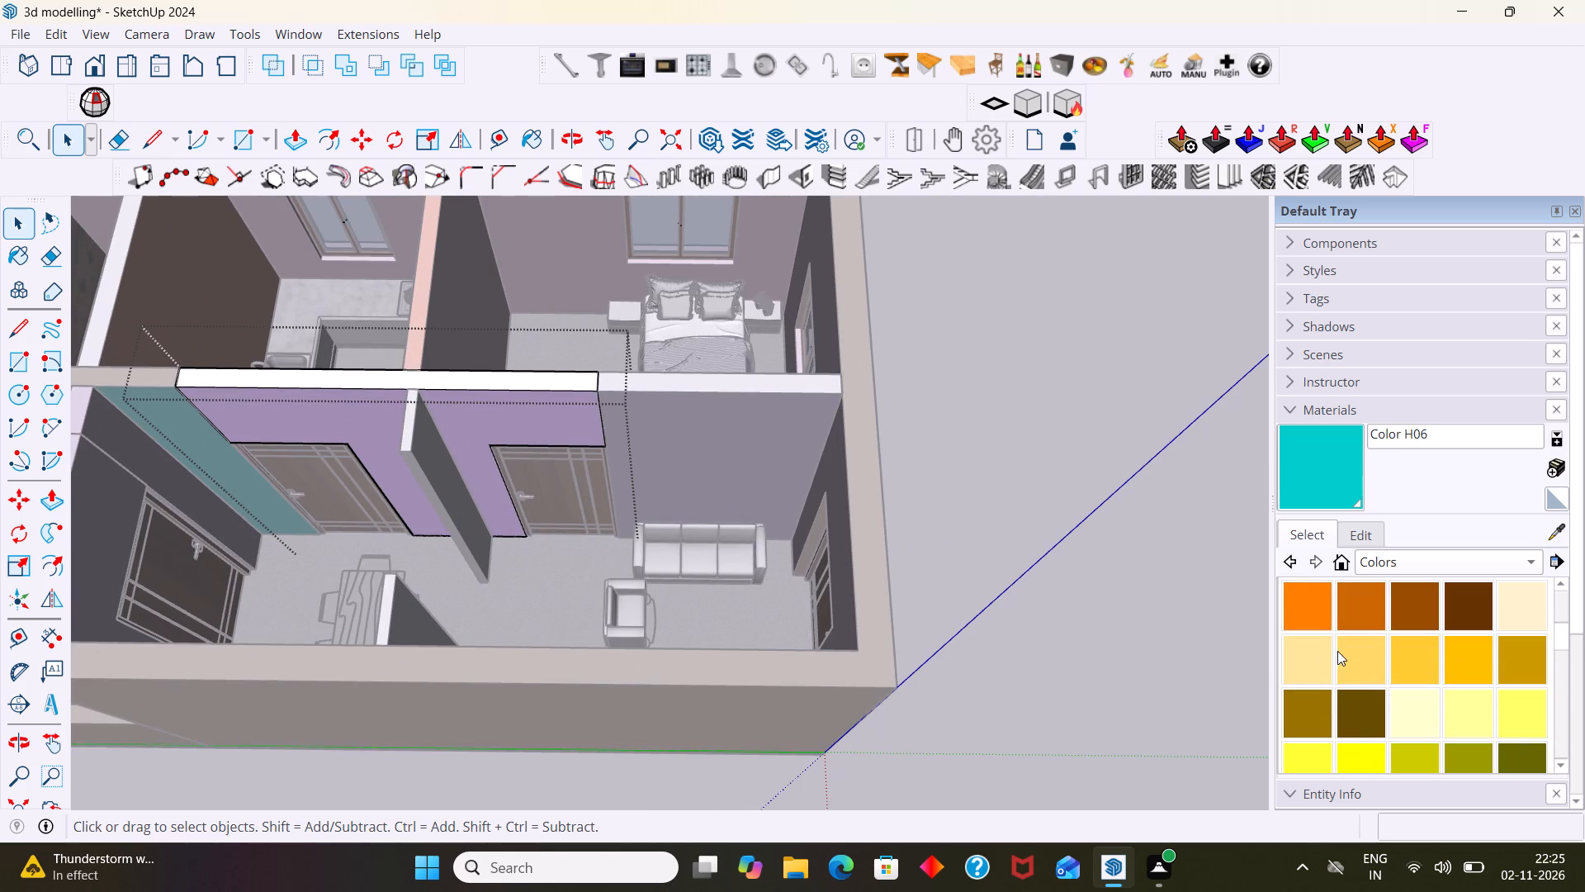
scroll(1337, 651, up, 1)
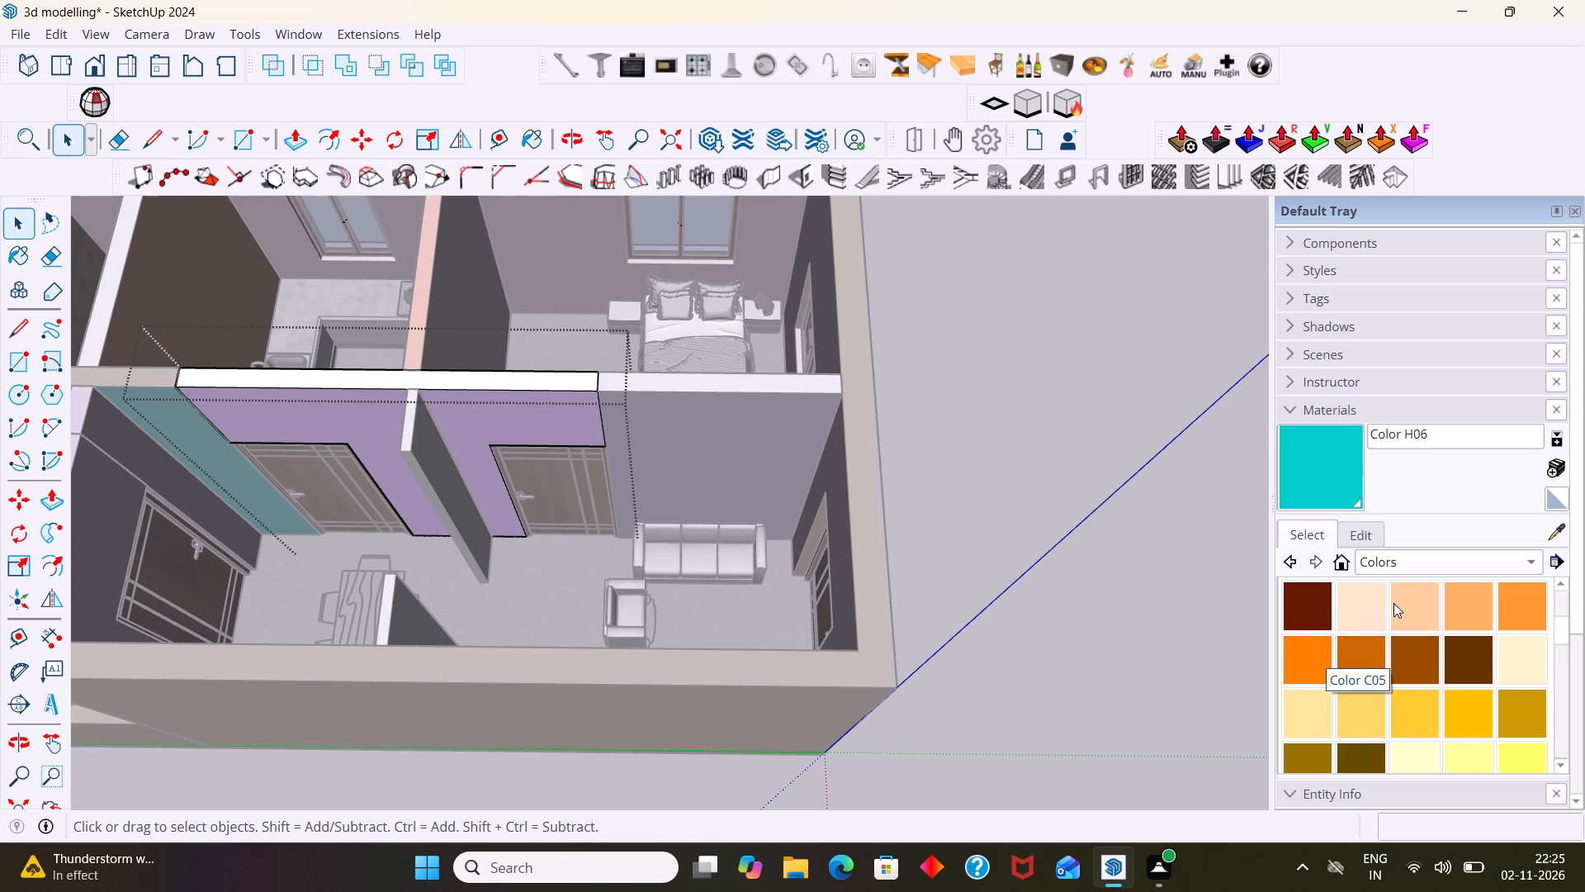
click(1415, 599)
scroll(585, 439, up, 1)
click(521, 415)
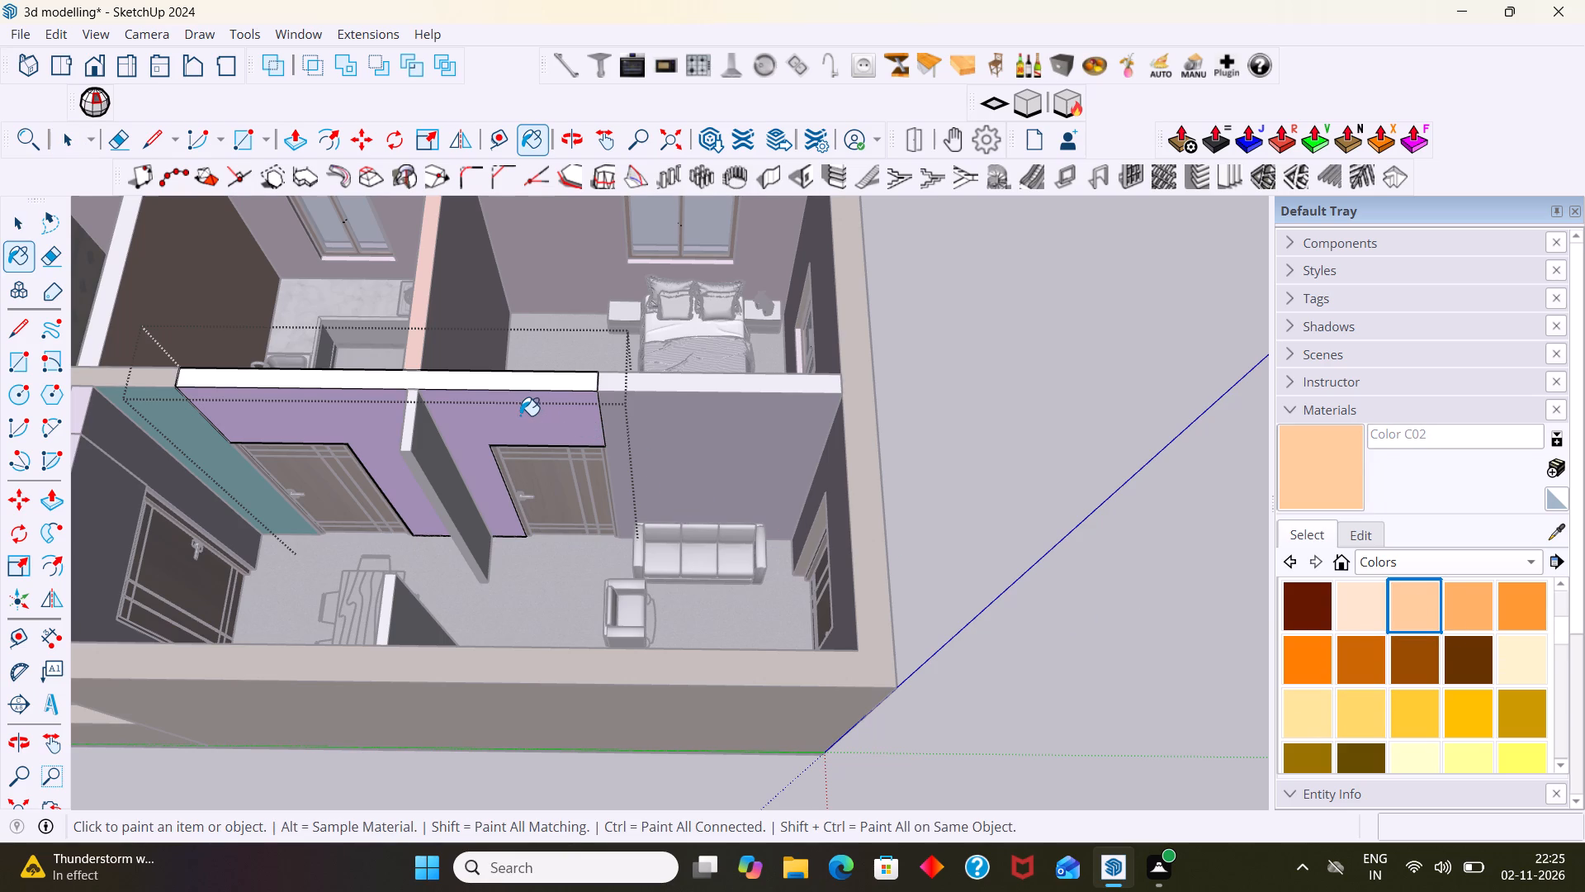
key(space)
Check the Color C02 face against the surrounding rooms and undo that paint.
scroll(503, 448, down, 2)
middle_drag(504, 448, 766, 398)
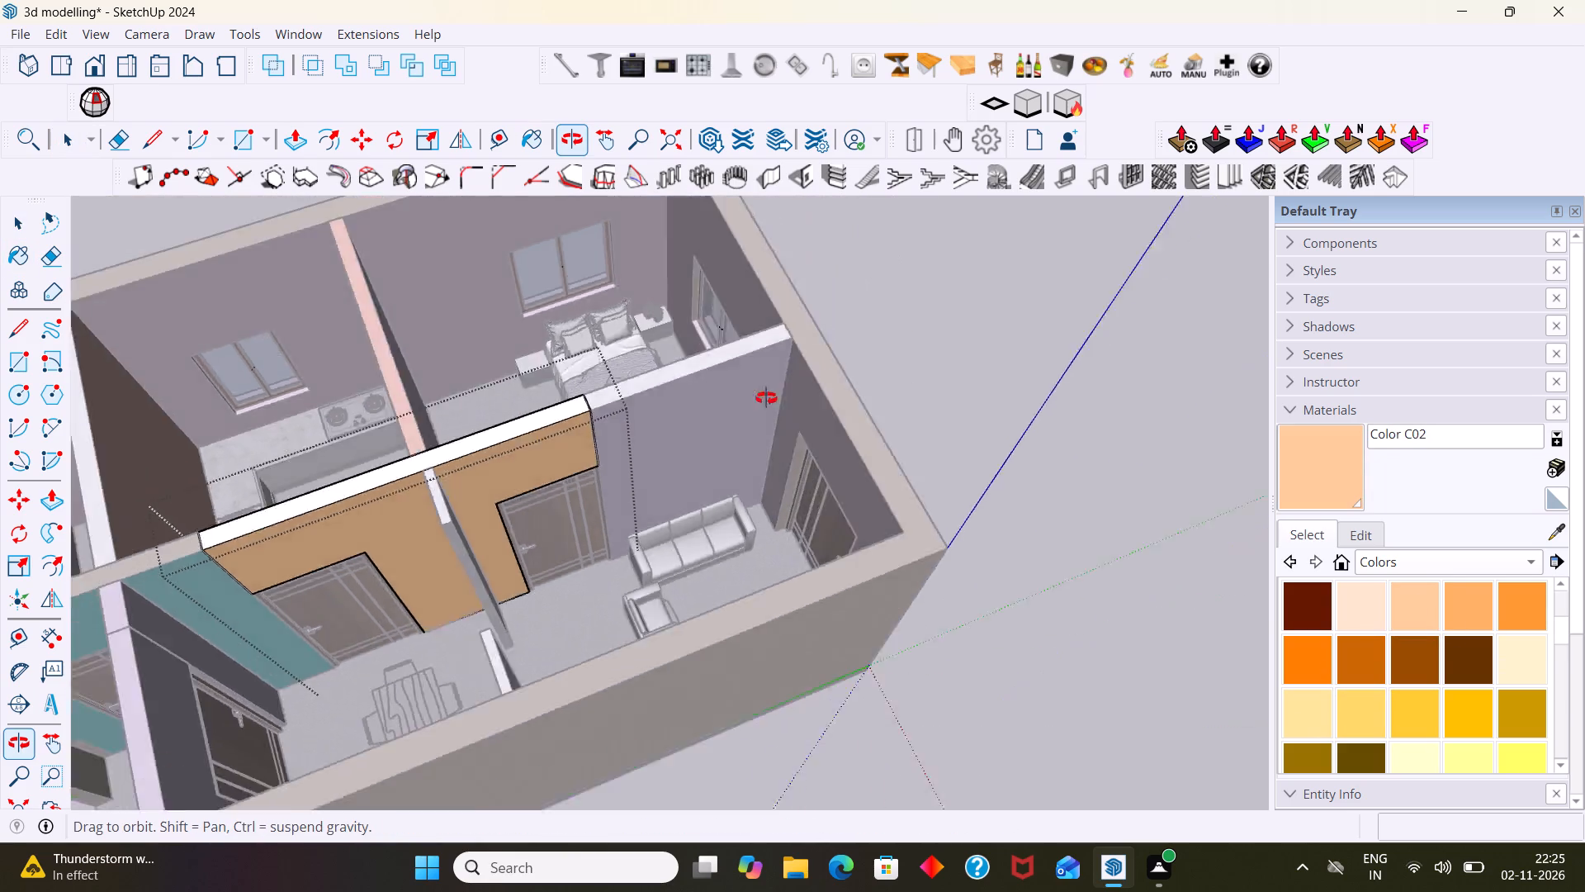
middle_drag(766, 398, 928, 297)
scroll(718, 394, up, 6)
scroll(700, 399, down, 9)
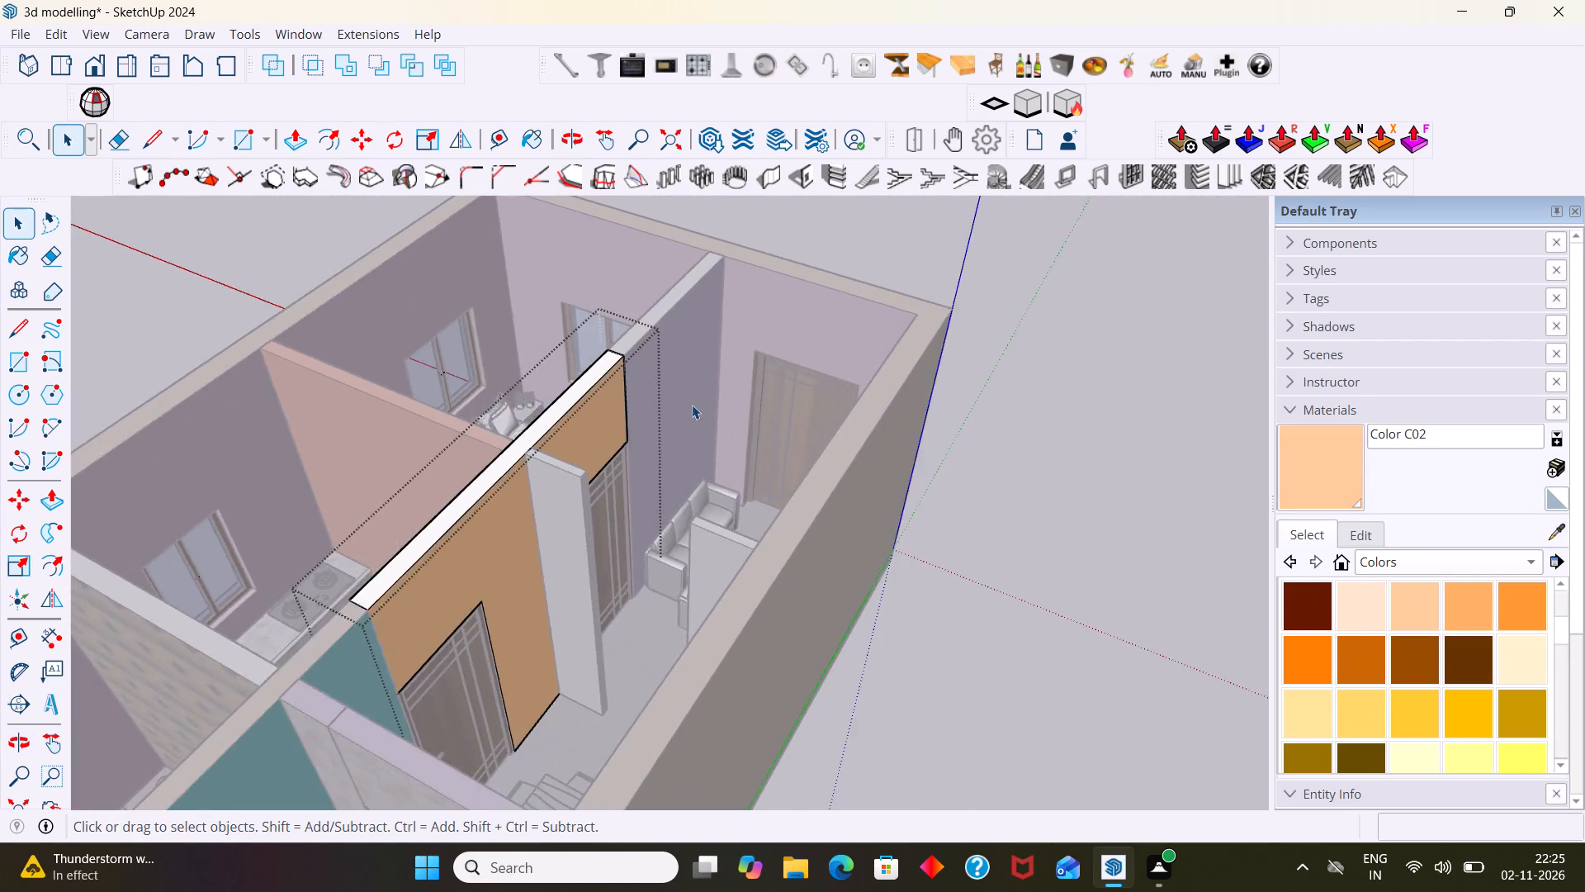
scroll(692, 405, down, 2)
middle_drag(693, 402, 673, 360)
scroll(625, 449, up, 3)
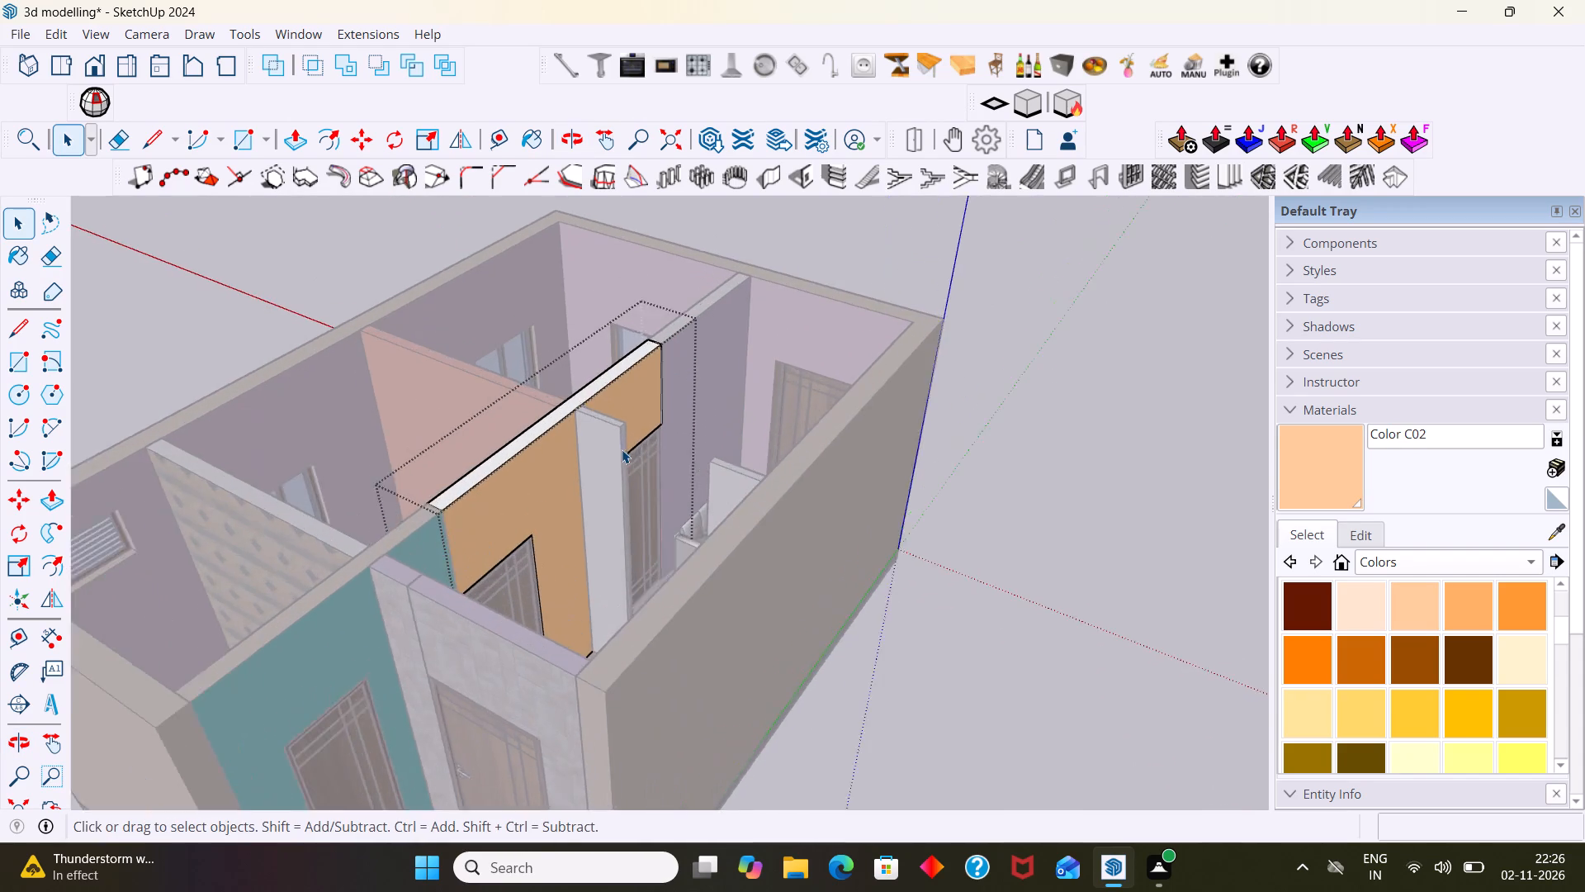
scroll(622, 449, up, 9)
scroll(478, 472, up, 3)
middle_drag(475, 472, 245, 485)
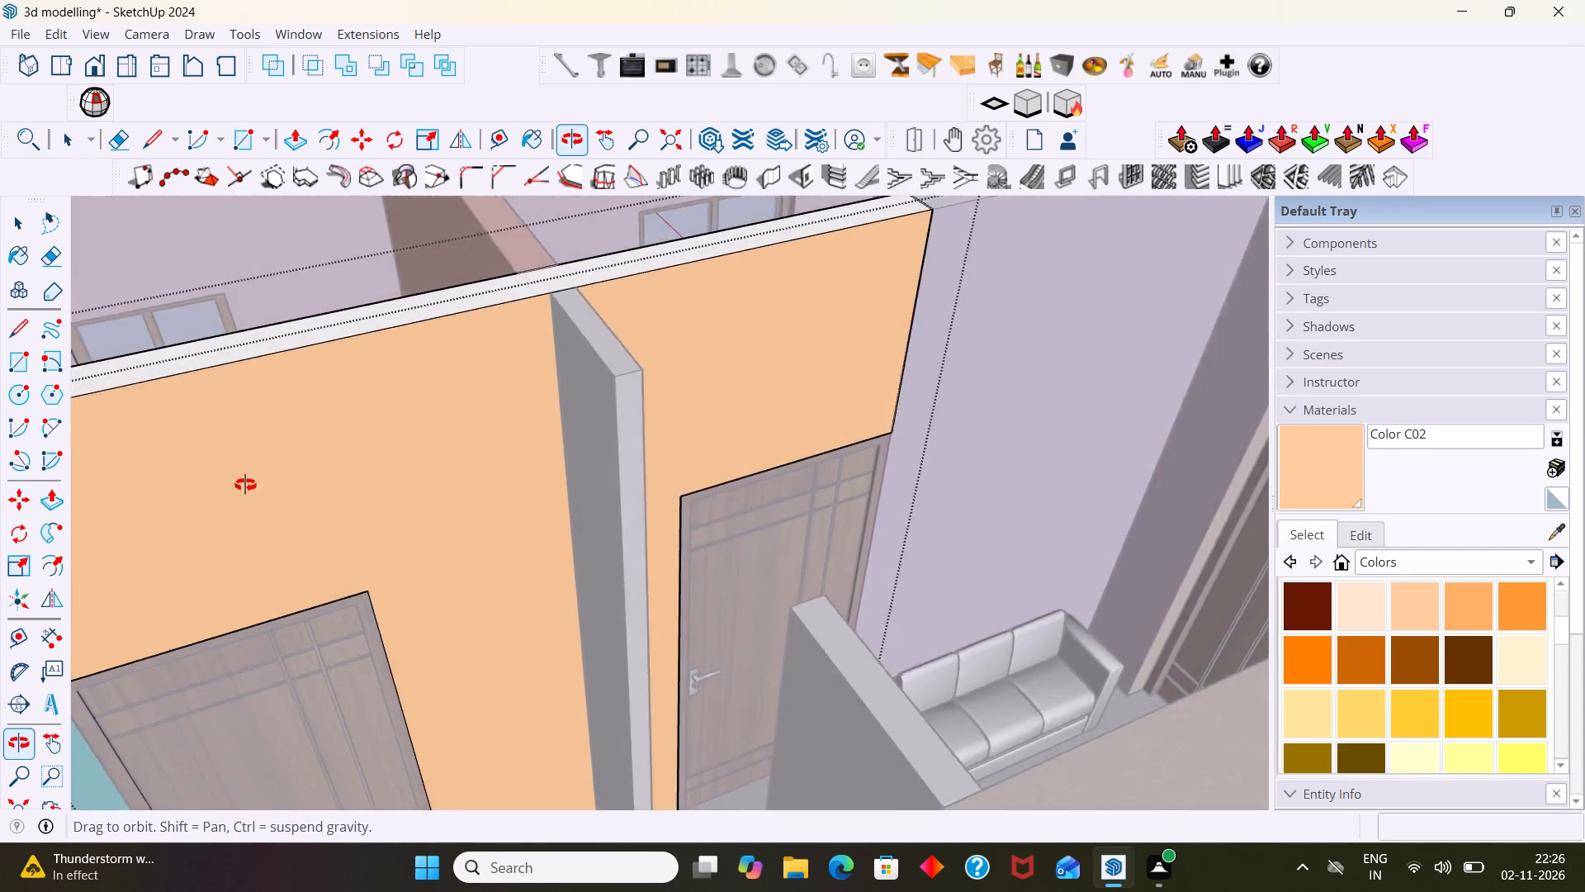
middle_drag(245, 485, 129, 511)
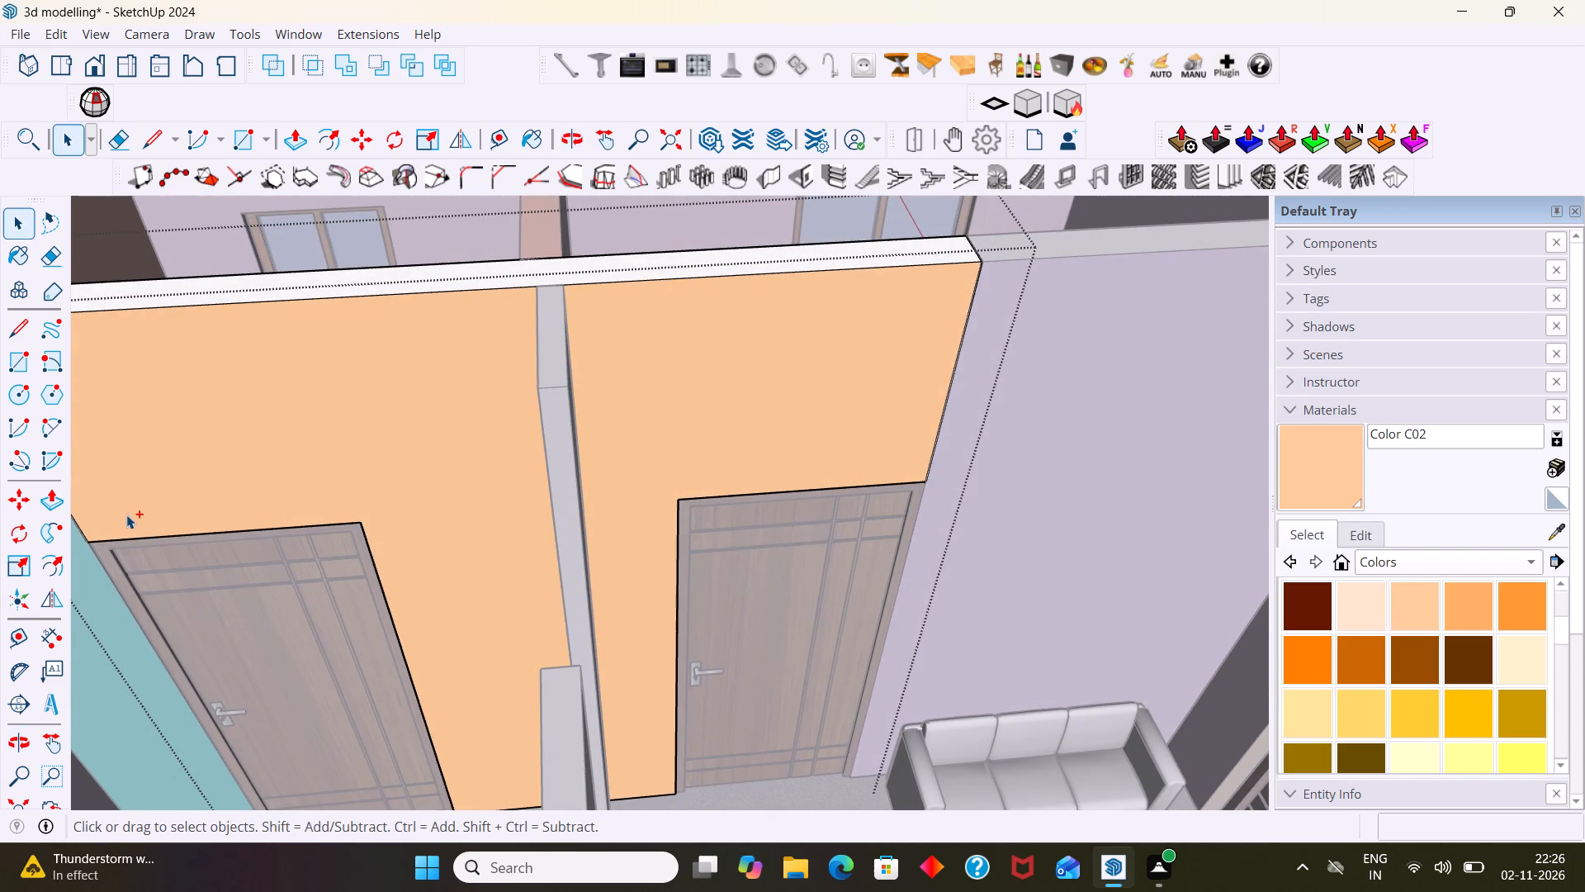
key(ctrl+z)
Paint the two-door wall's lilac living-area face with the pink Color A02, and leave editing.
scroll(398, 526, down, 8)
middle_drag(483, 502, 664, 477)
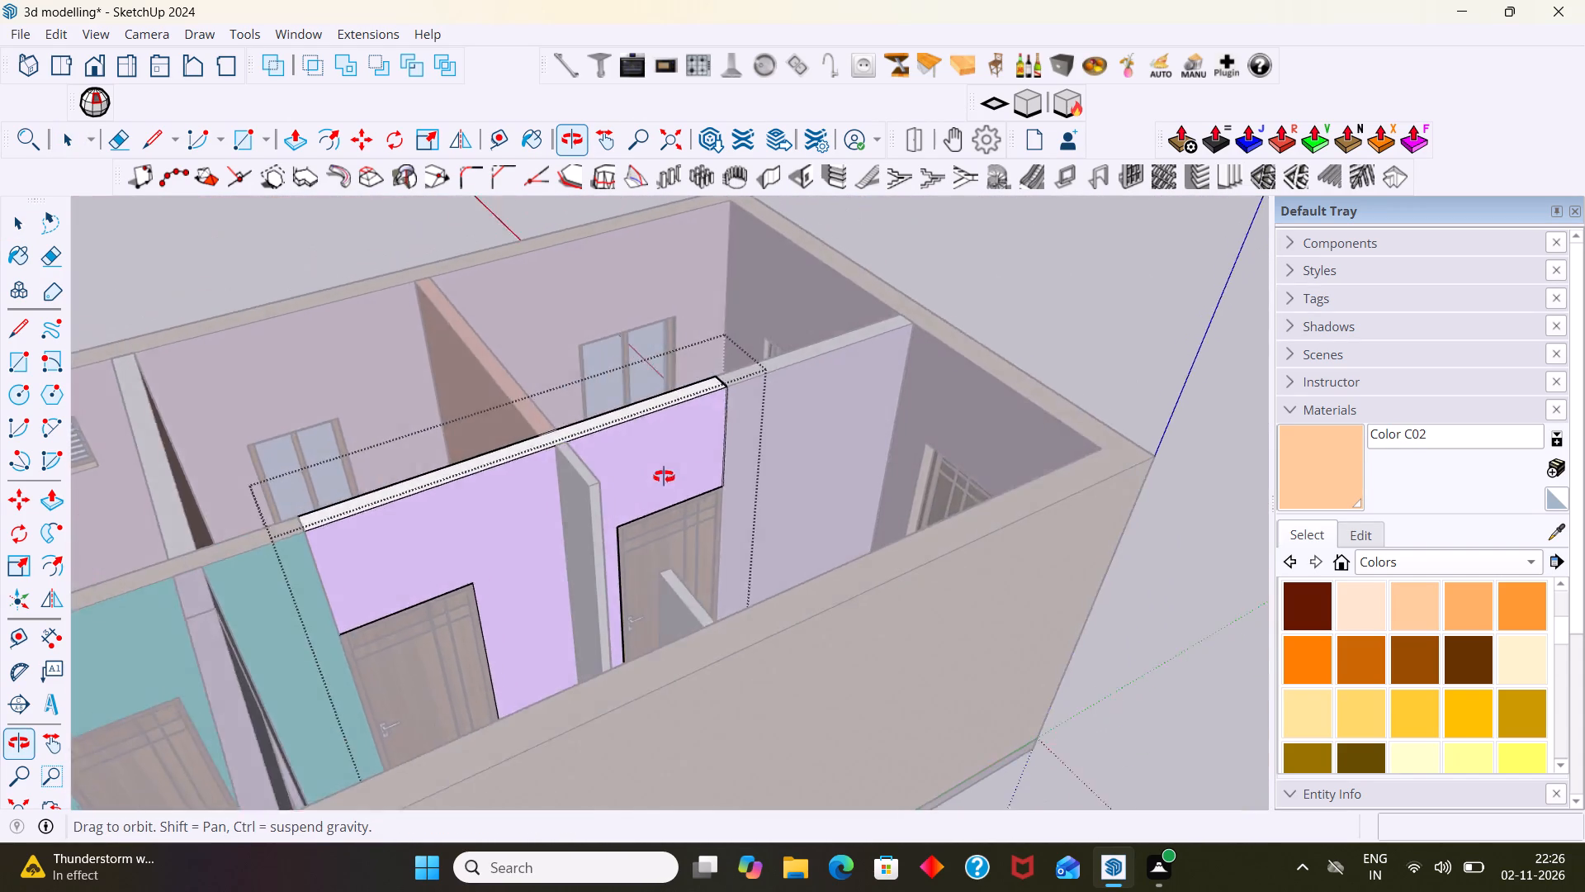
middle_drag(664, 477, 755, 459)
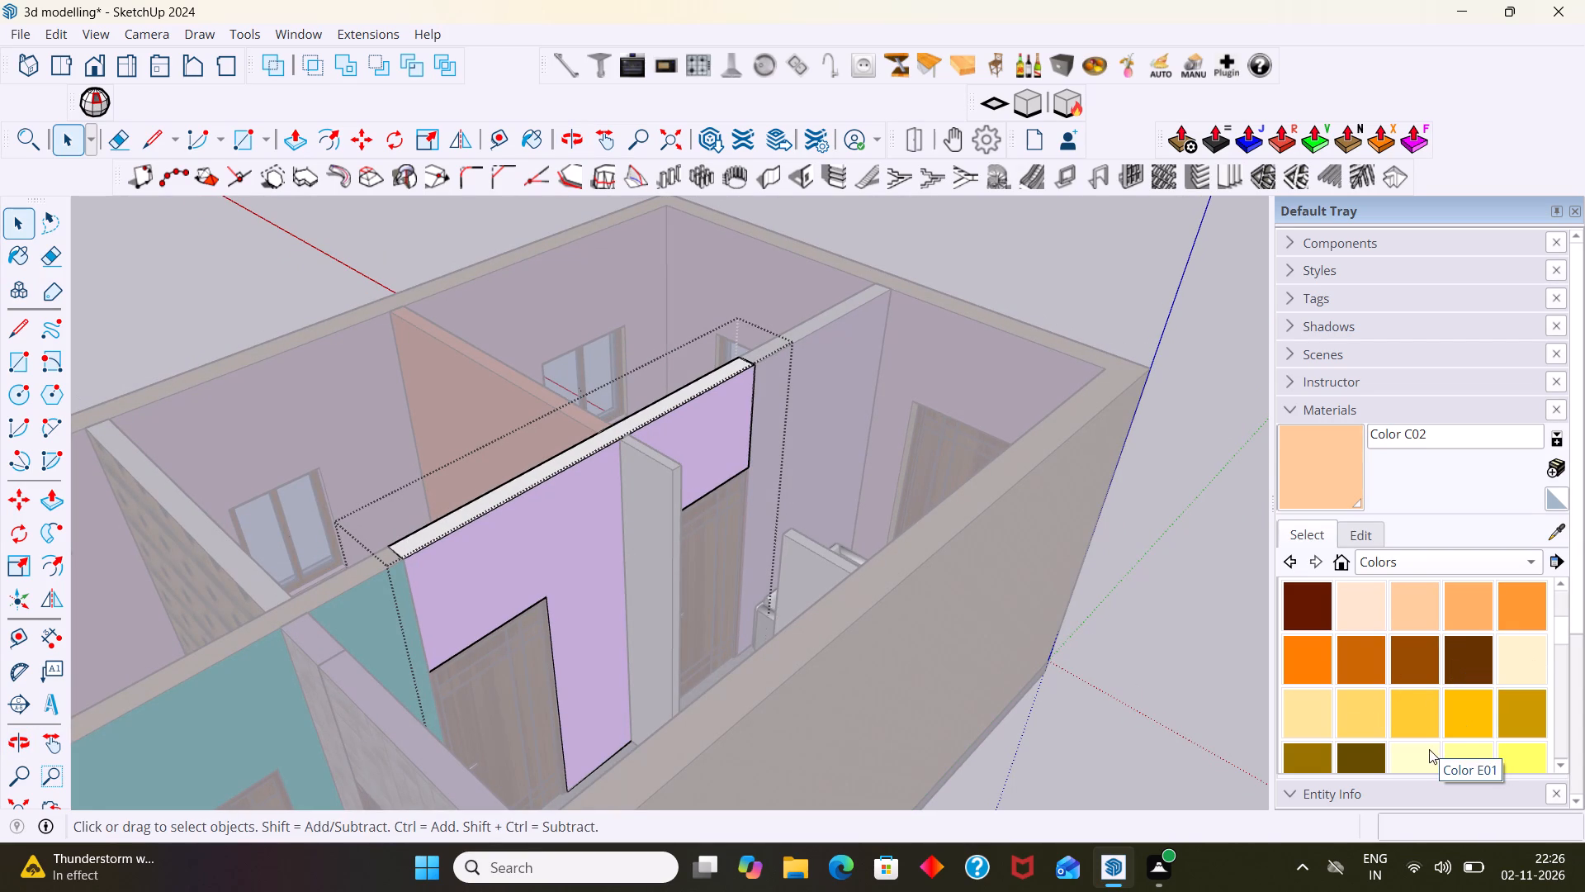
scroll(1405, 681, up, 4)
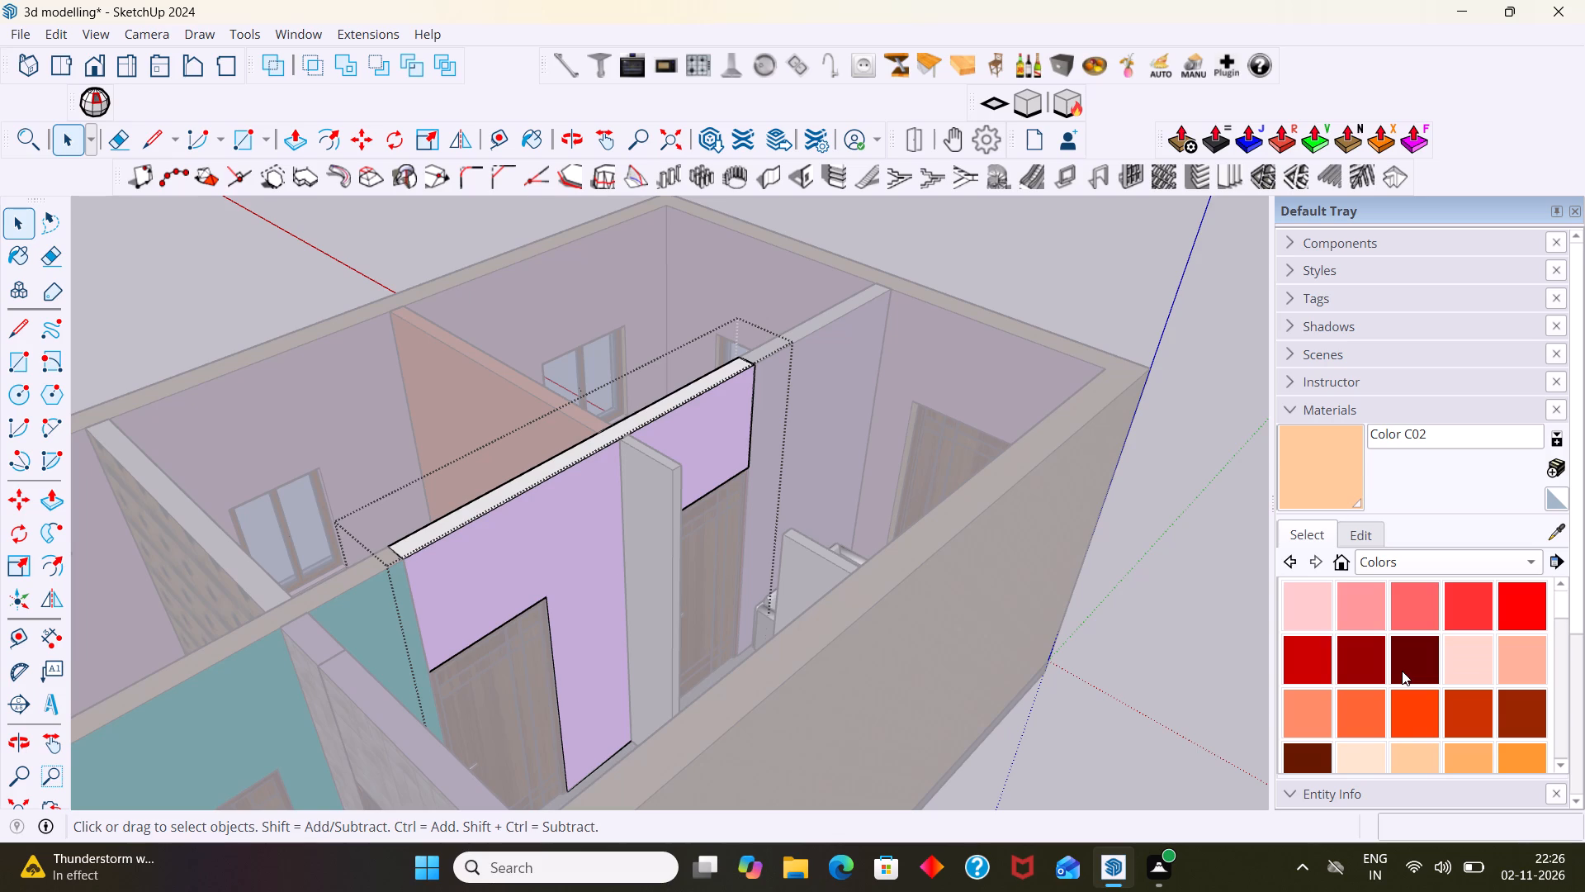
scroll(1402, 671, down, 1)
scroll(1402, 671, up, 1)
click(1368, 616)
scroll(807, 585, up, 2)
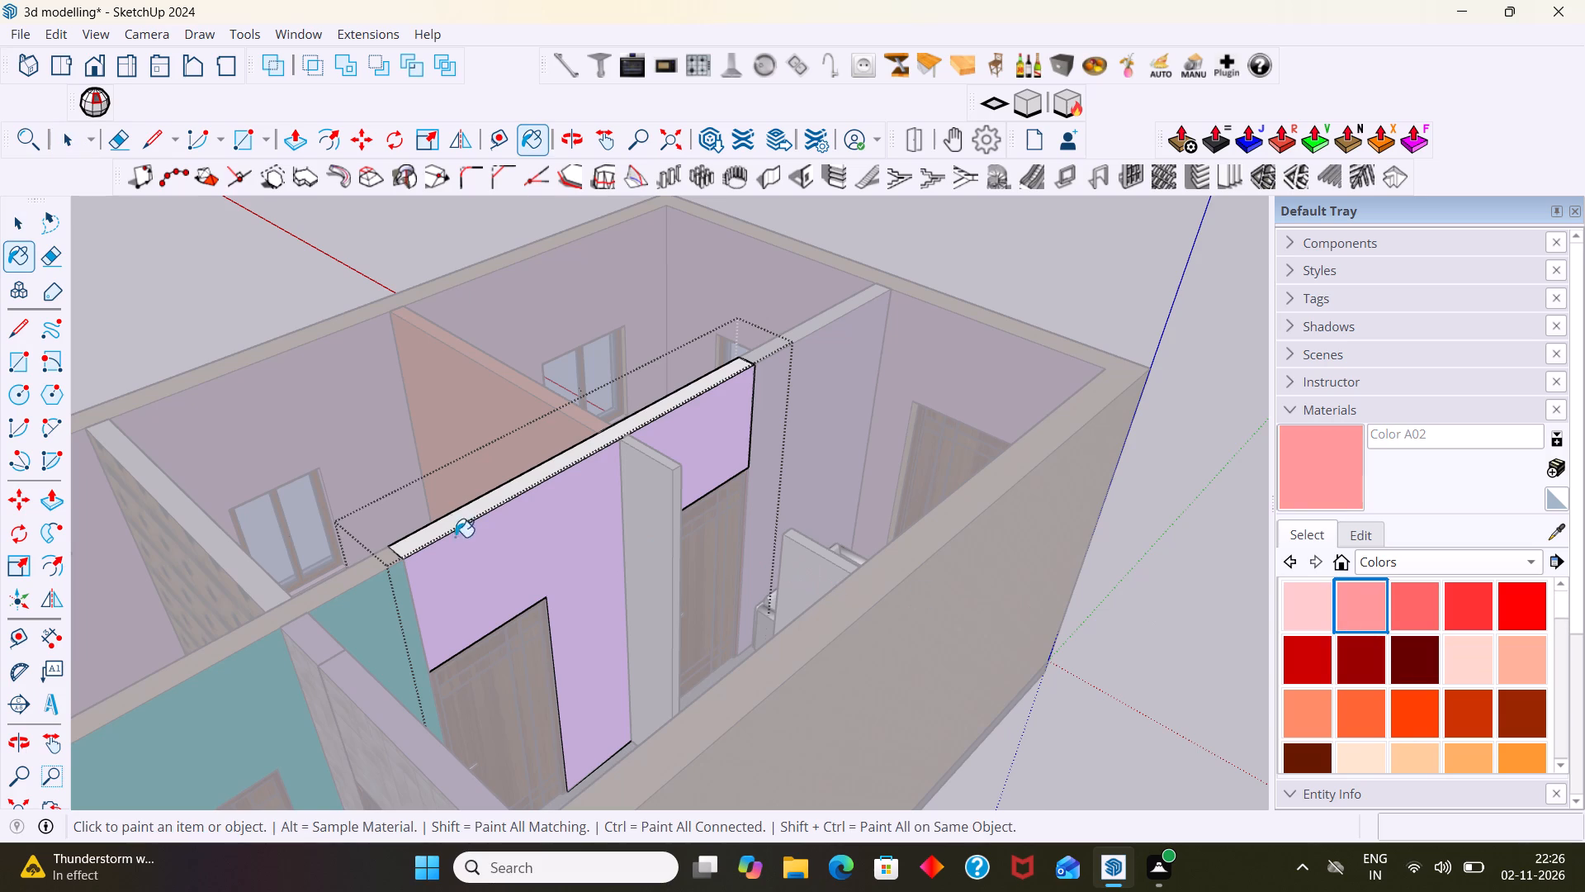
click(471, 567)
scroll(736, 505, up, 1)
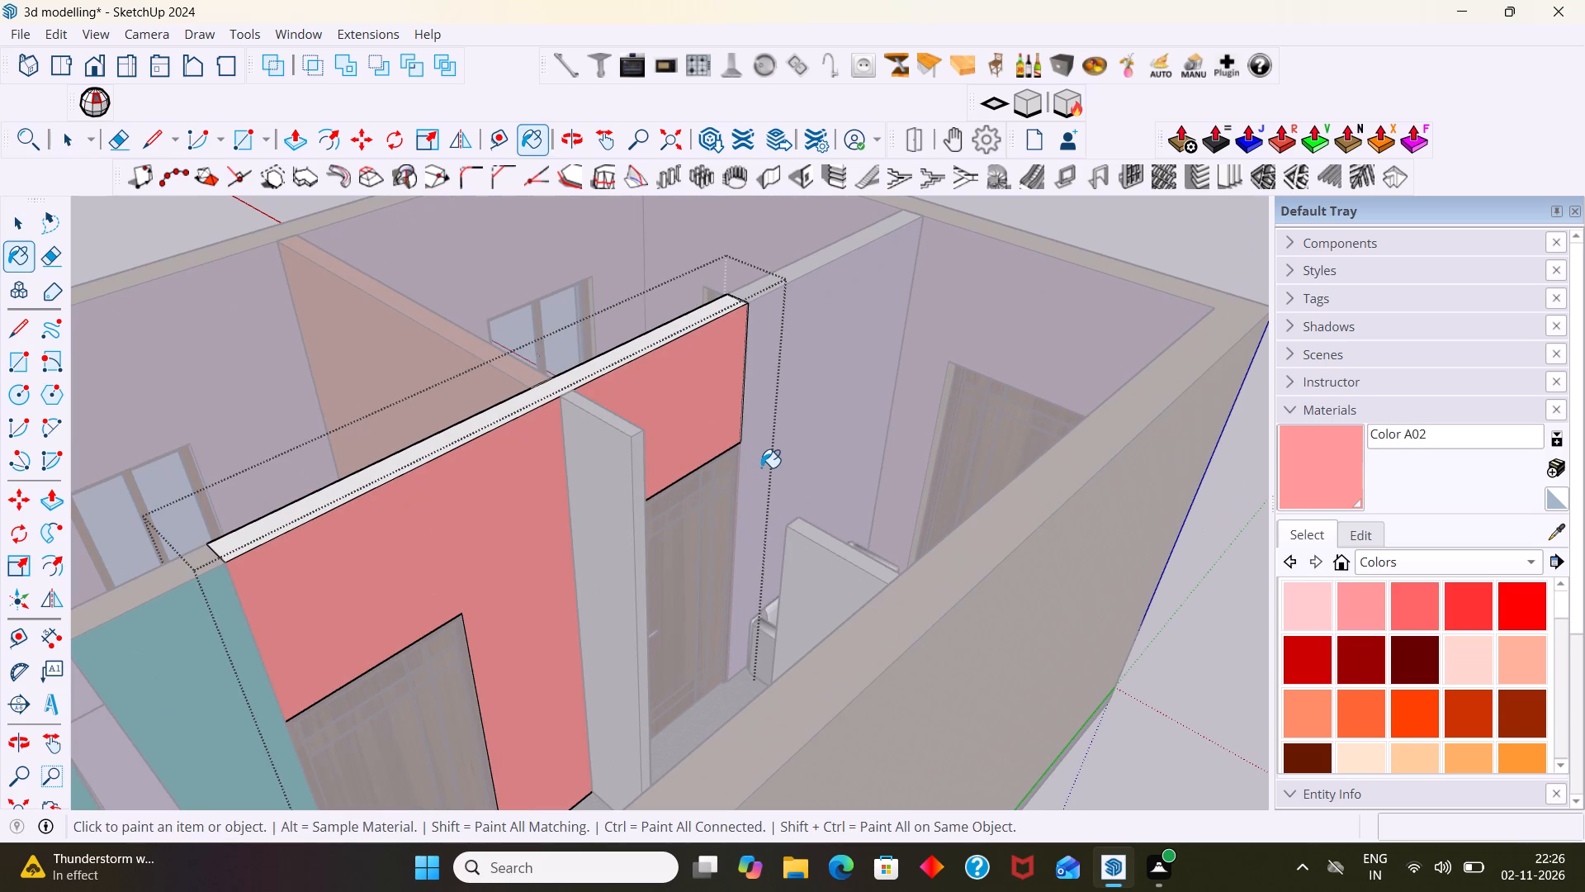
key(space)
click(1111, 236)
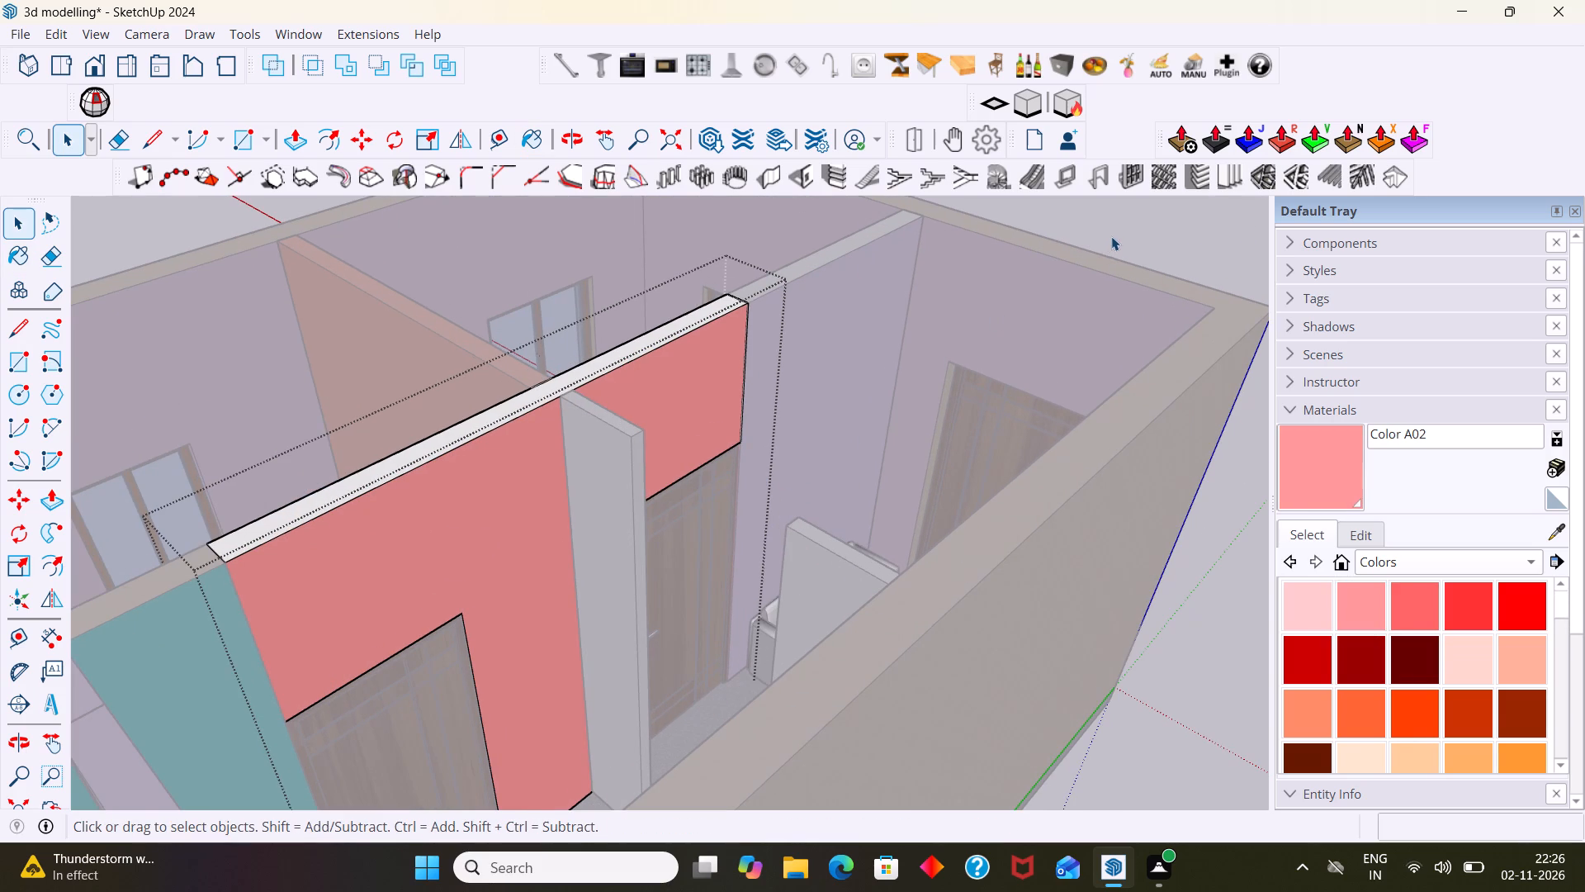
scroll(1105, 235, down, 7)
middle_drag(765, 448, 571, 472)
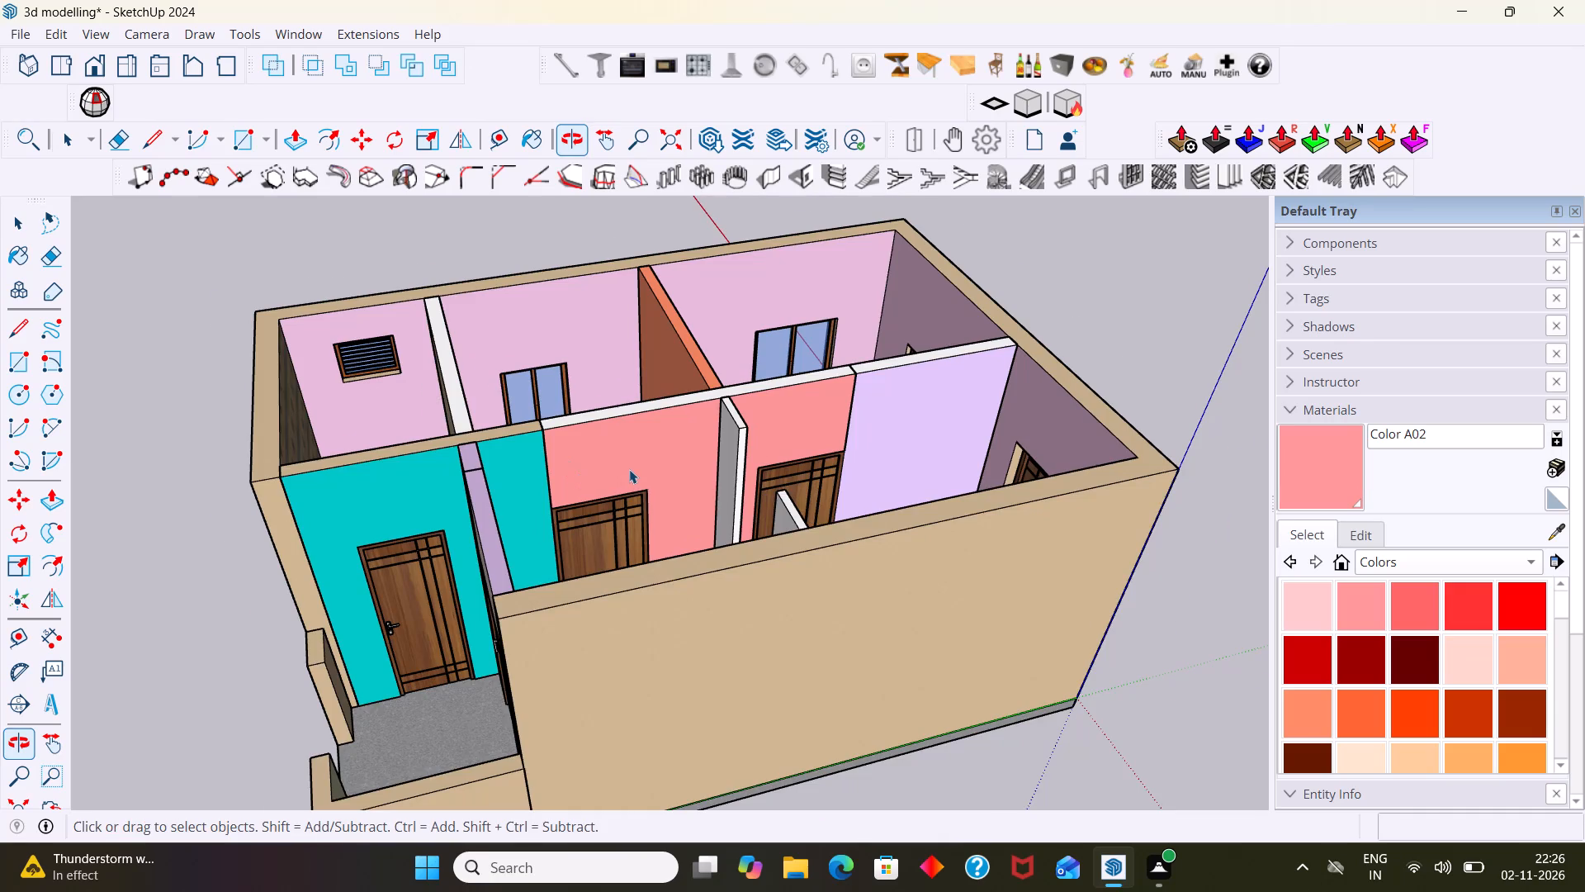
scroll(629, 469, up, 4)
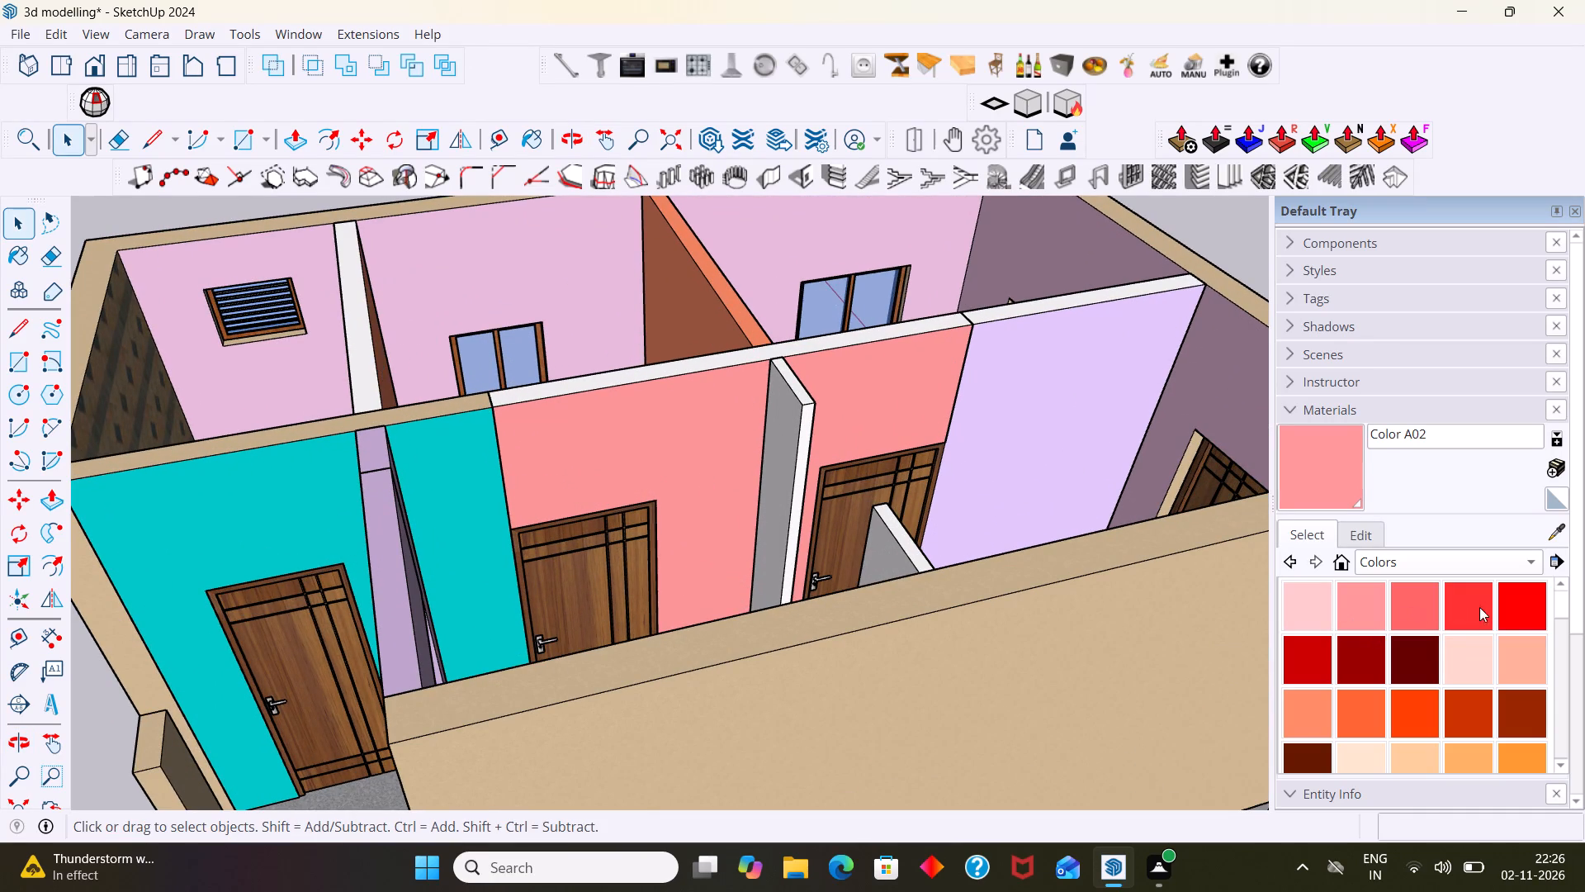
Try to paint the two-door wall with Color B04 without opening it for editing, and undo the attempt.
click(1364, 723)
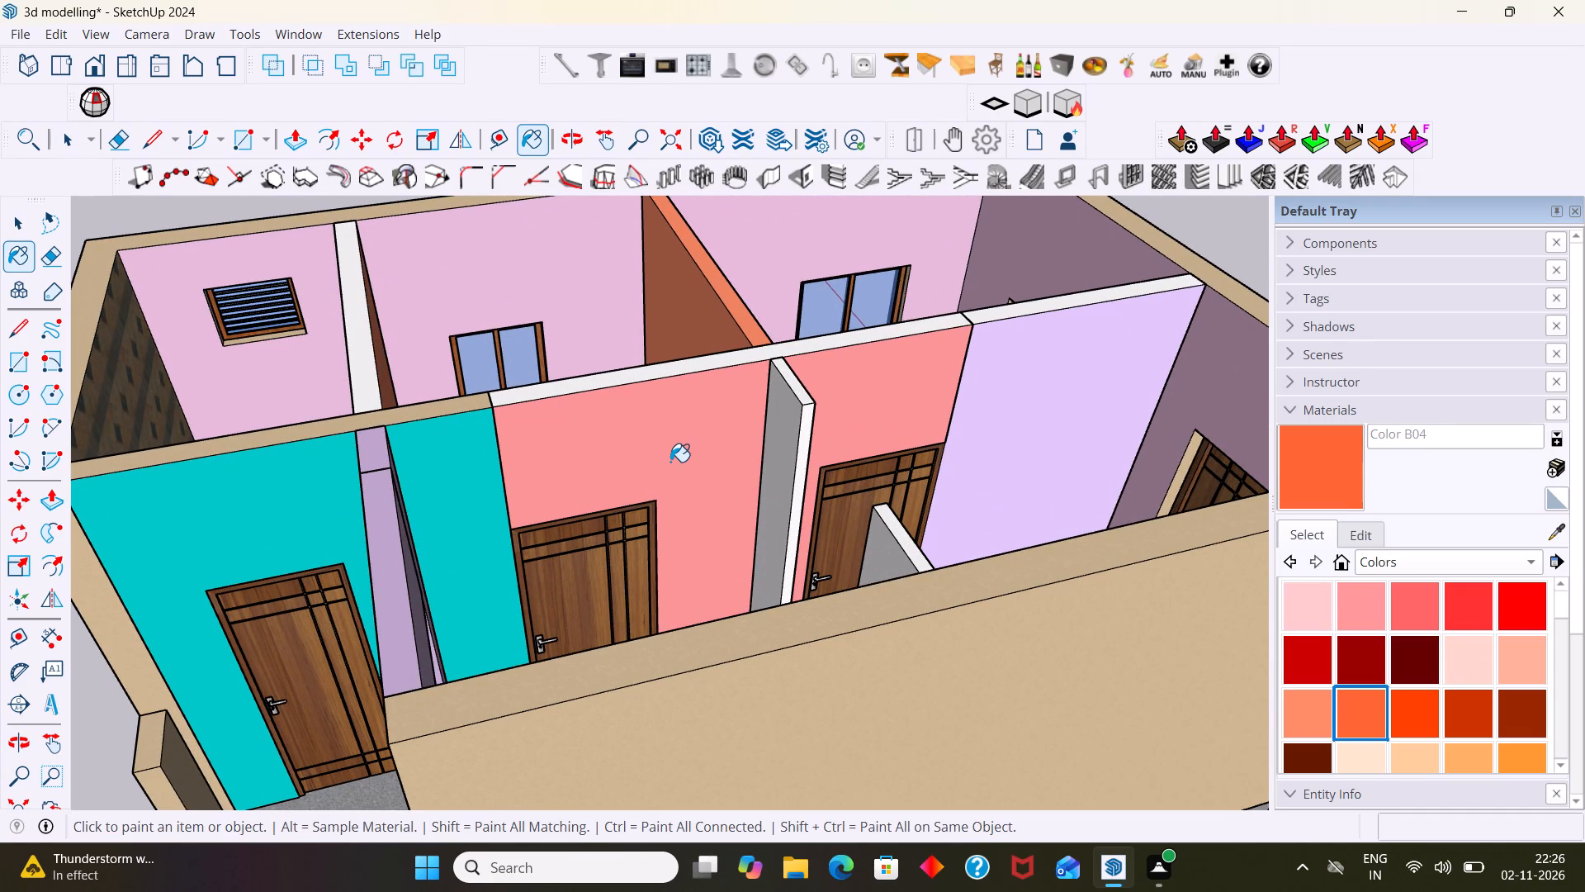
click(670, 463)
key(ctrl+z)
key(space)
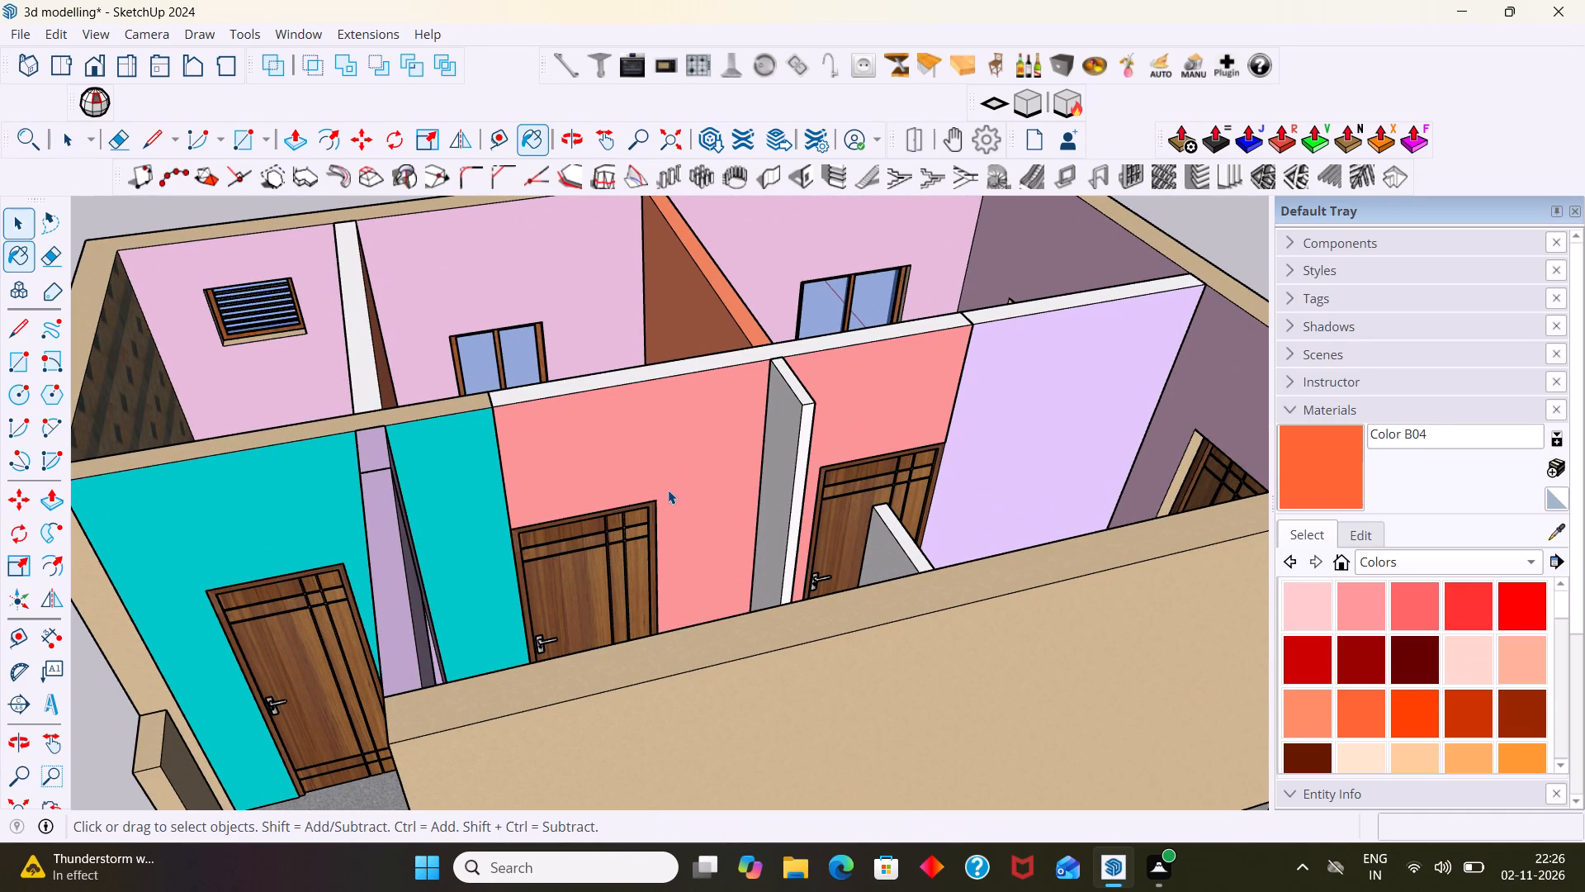
Open the two-door wall for editing and paint its living-area face with the bright orange Color B05.
double_click(669, 475)
click(671, 471)
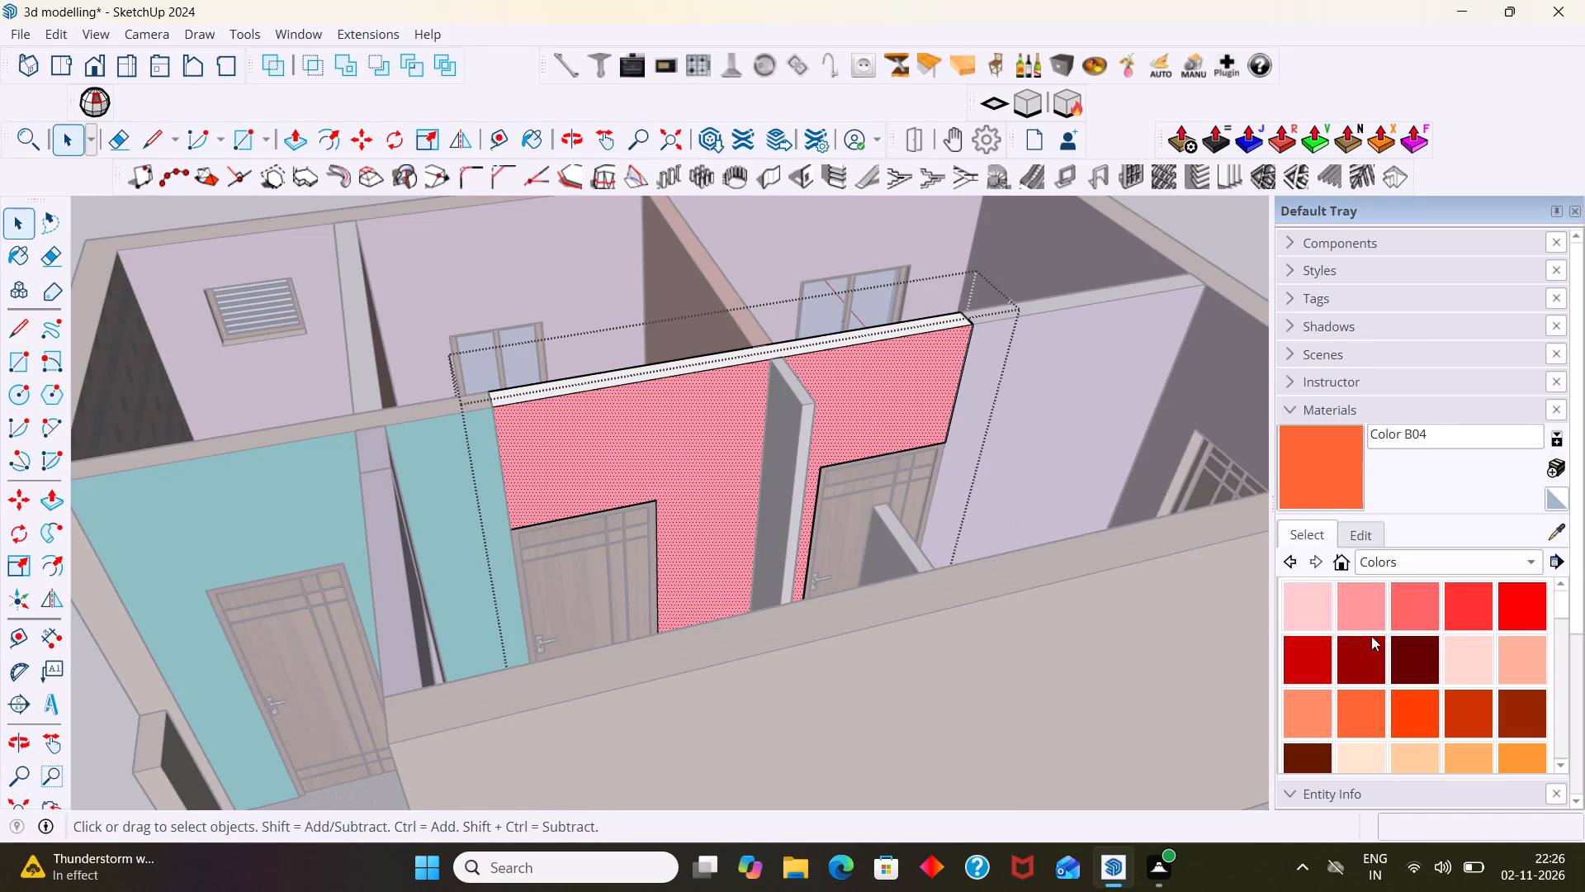
click(1405, 708)
click(711, 458)
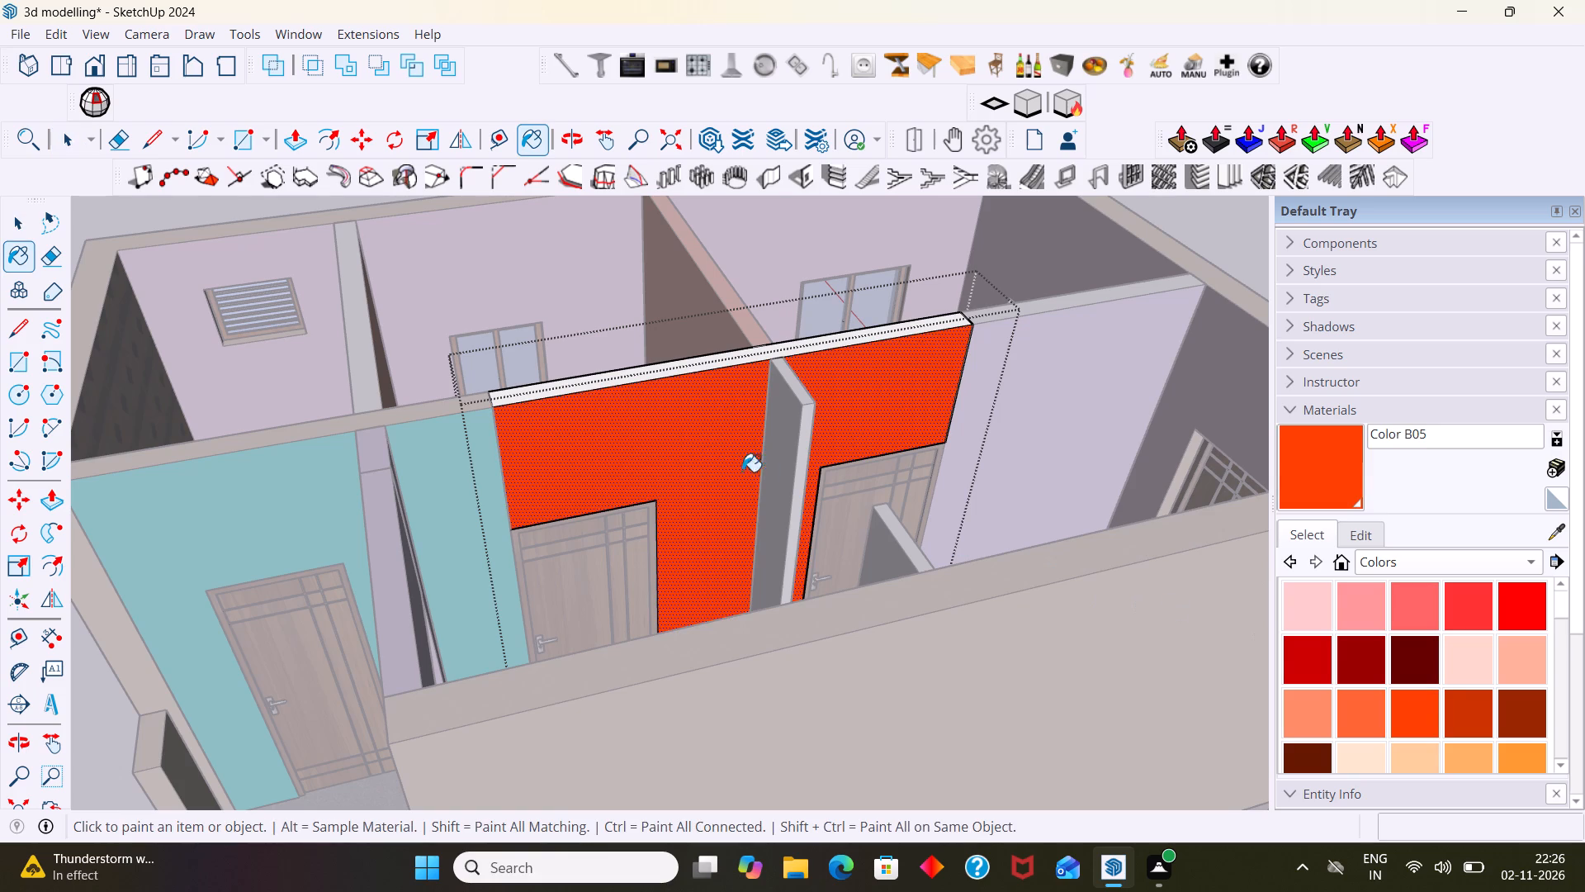
scroll(809, 489, up, 2)
scroll(708, 481, up, 1)
scroll(711, 497, down, 1)
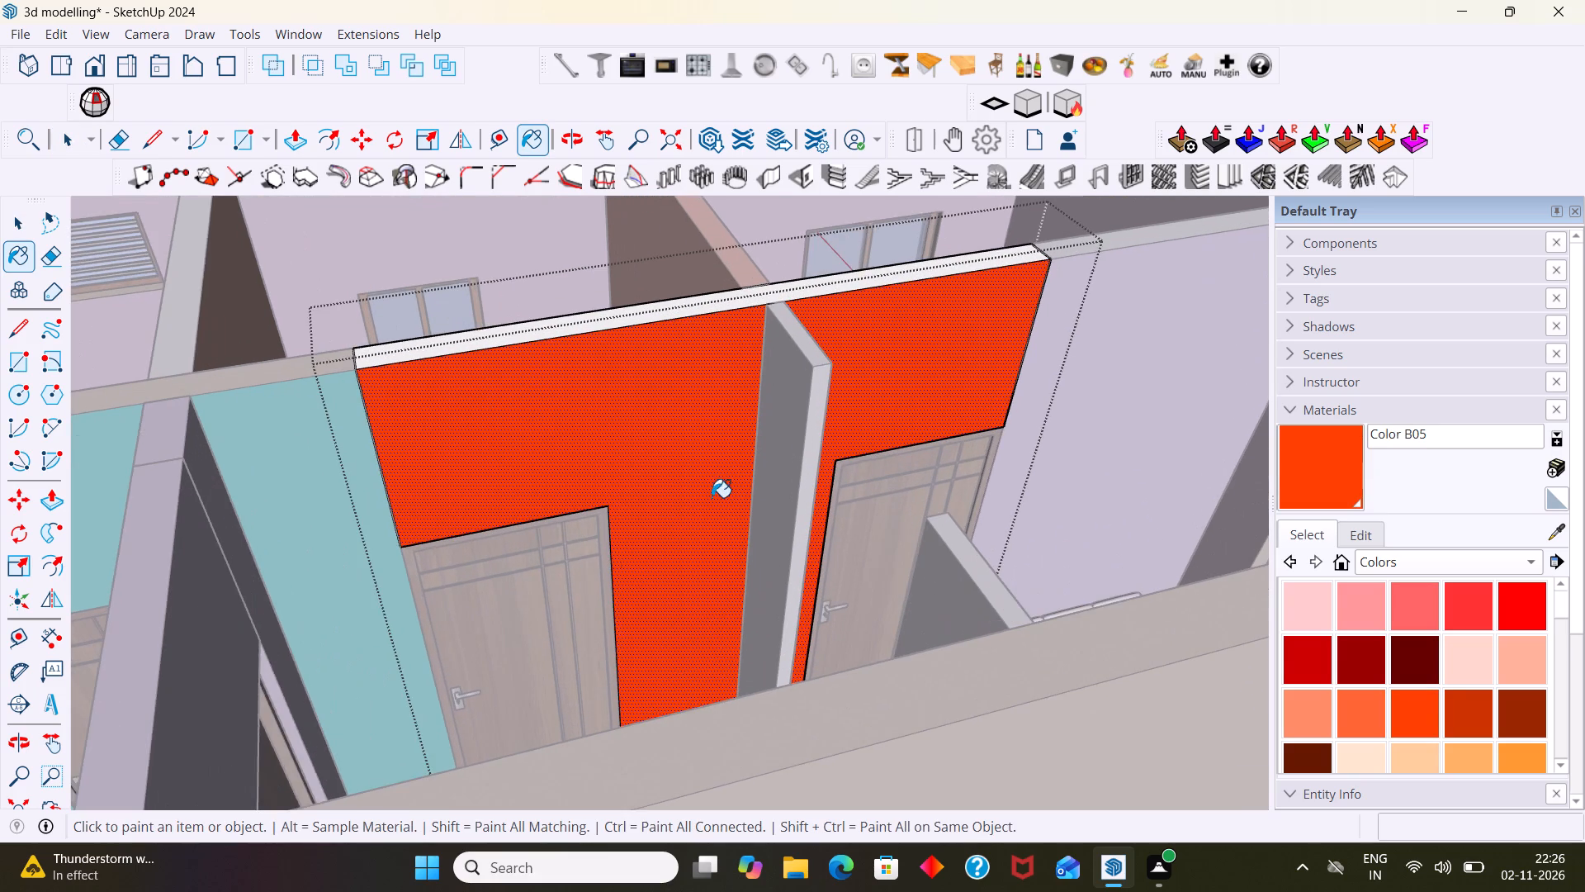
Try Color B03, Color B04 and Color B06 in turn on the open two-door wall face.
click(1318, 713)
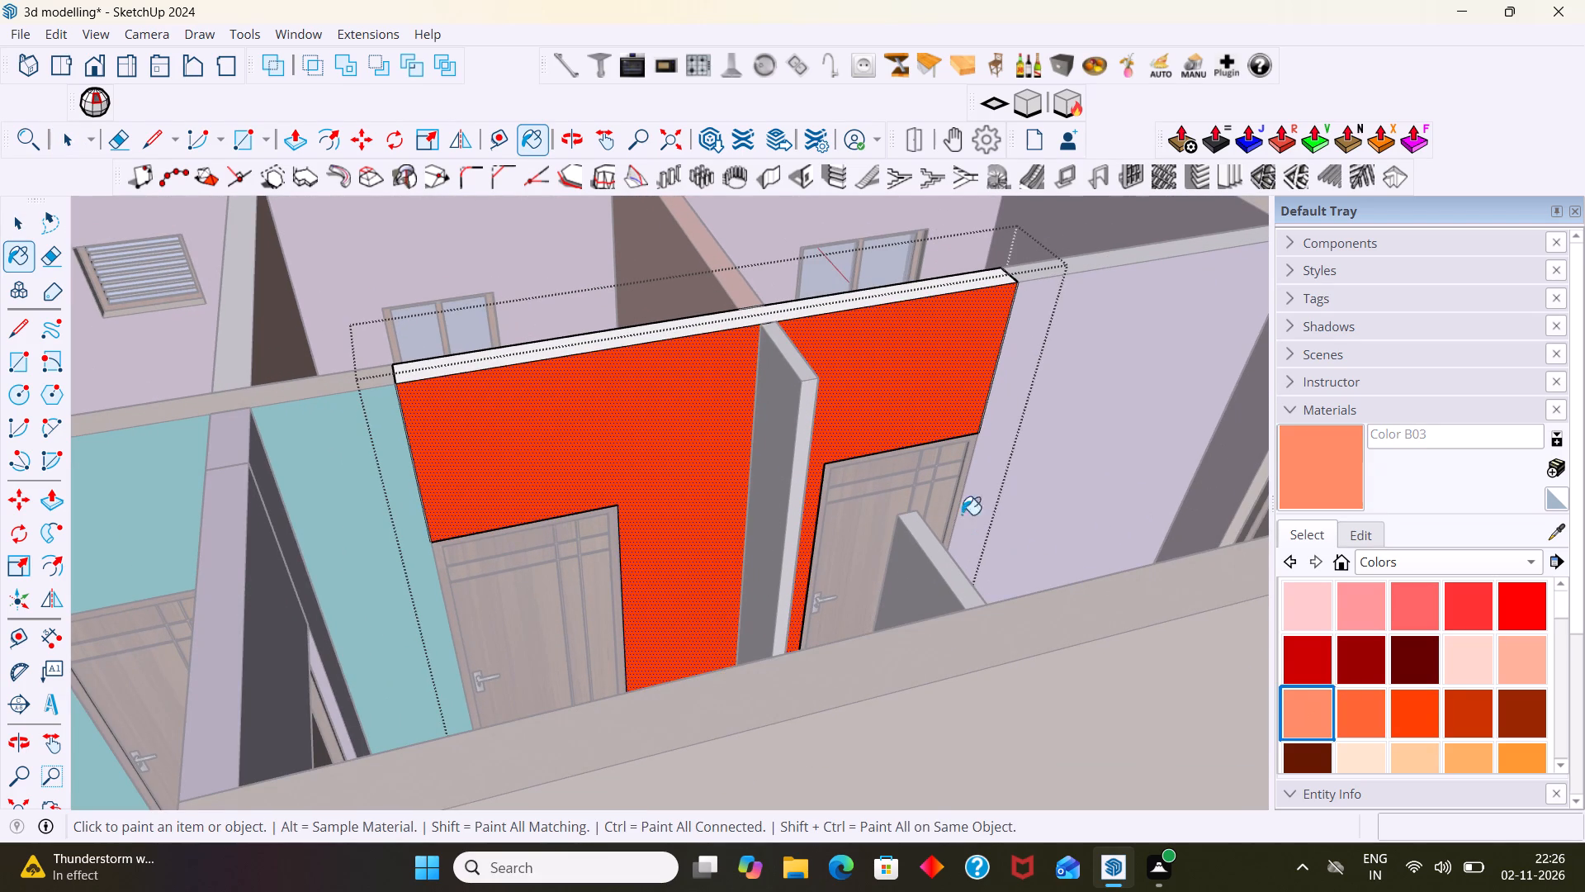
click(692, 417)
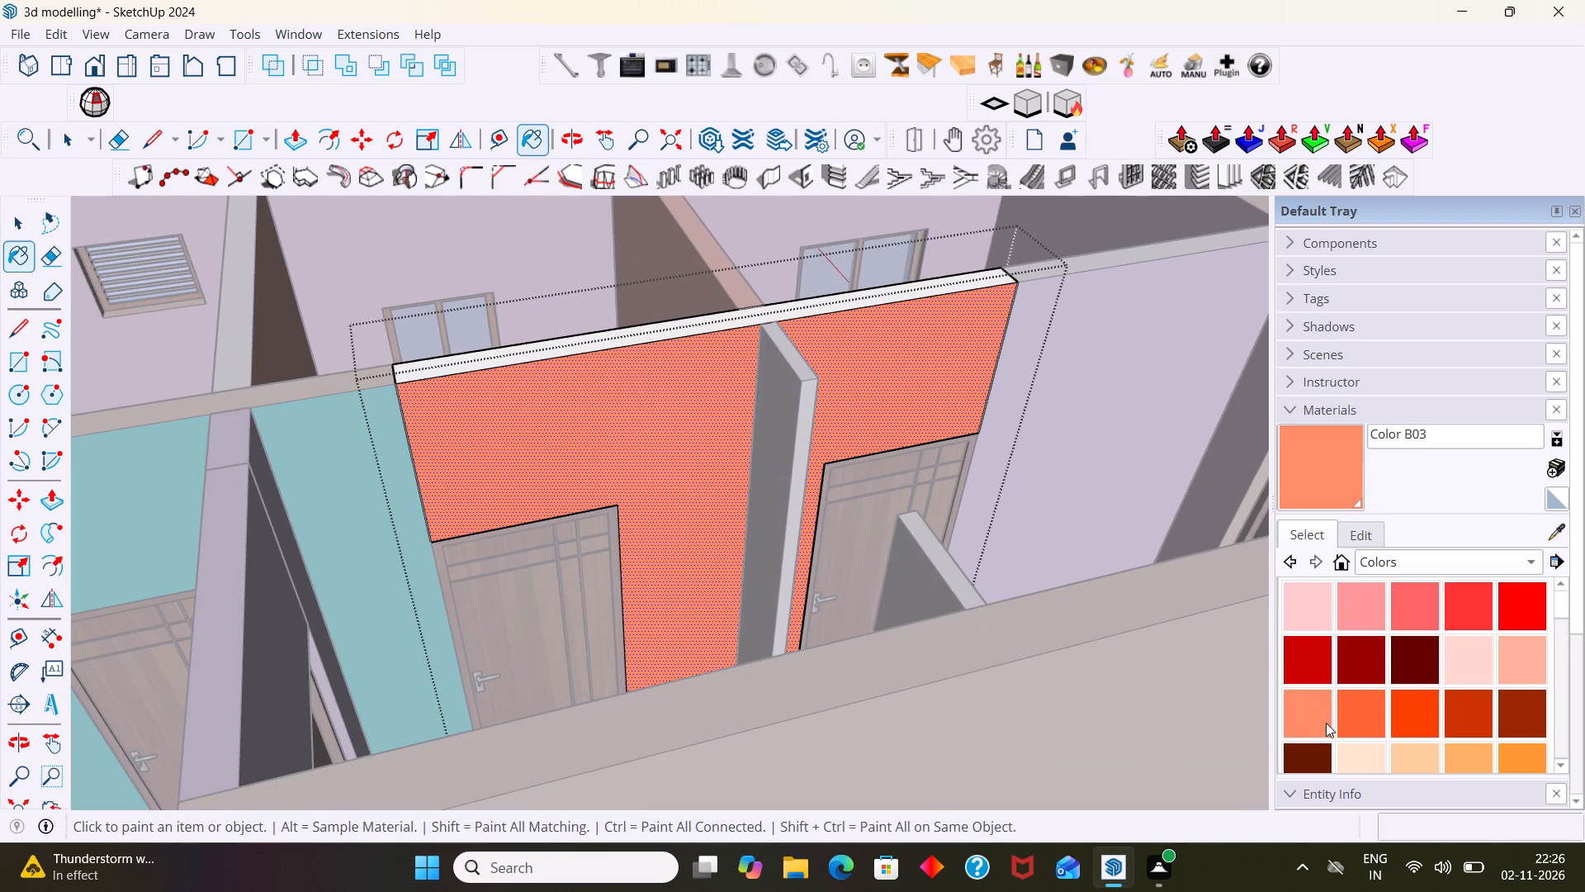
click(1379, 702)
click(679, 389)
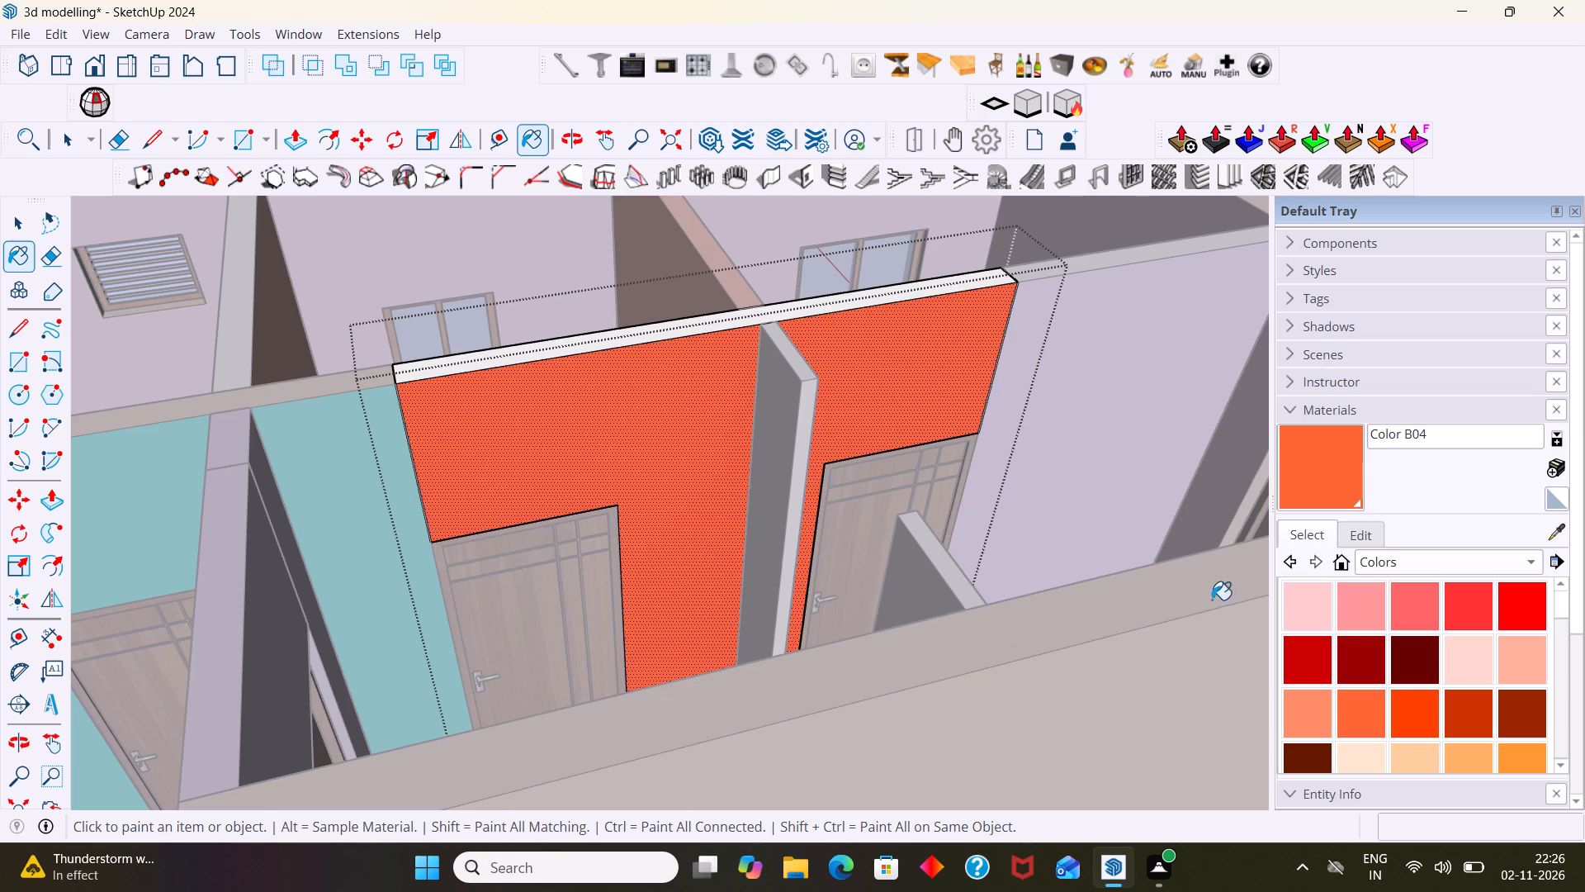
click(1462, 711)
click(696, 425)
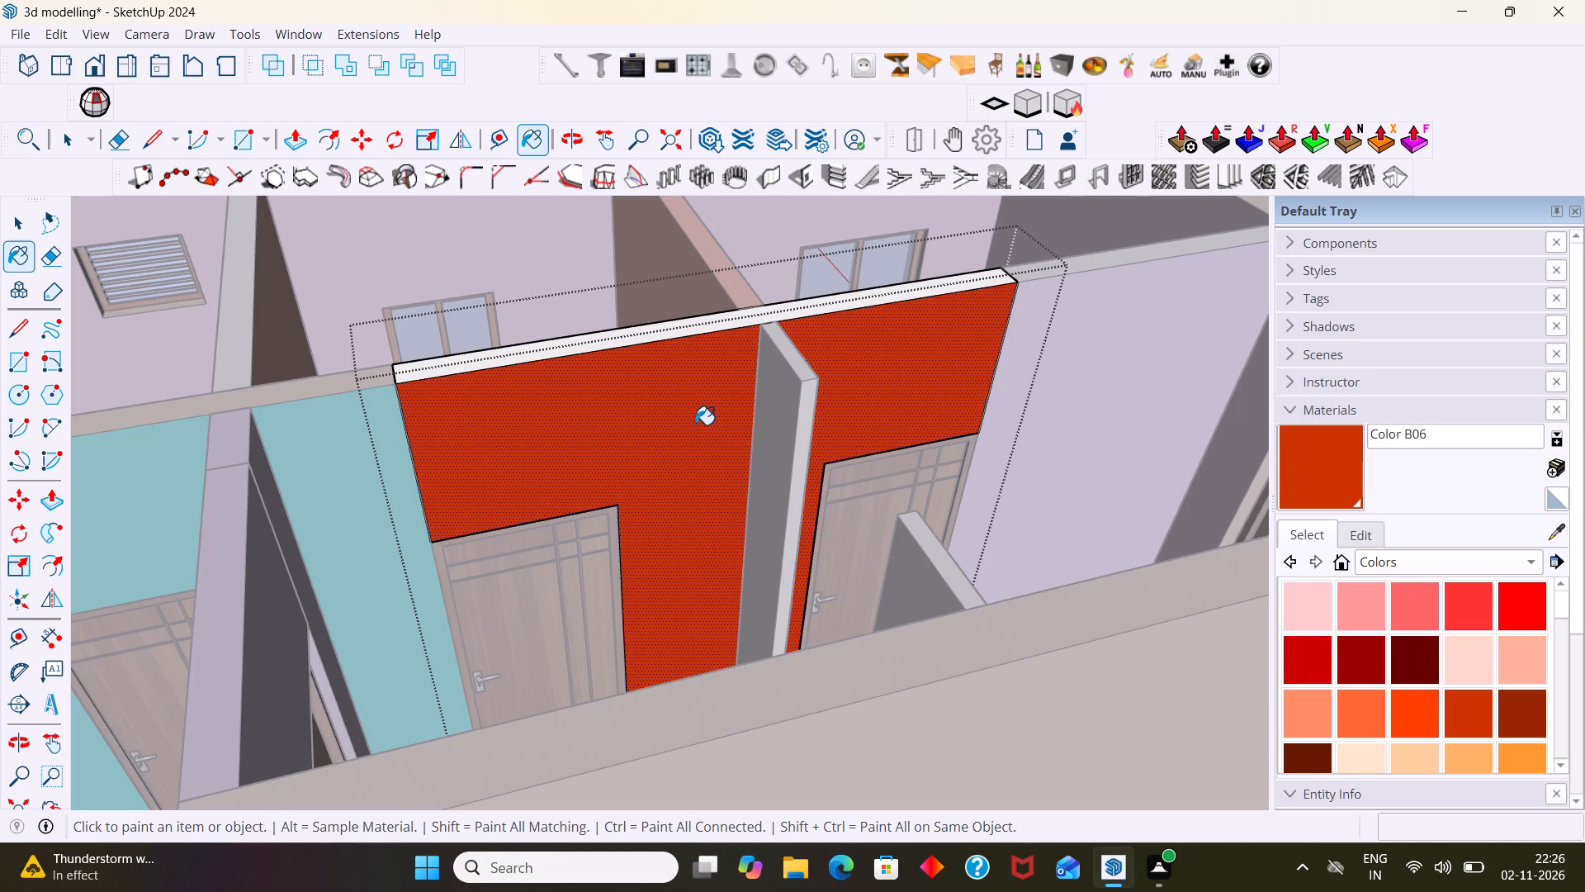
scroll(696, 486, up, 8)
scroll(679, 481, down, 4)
Paint the two-door wall's living-area face with the light orange Color B03, and leave editing.
click(1312, 705)
click(620, 408)
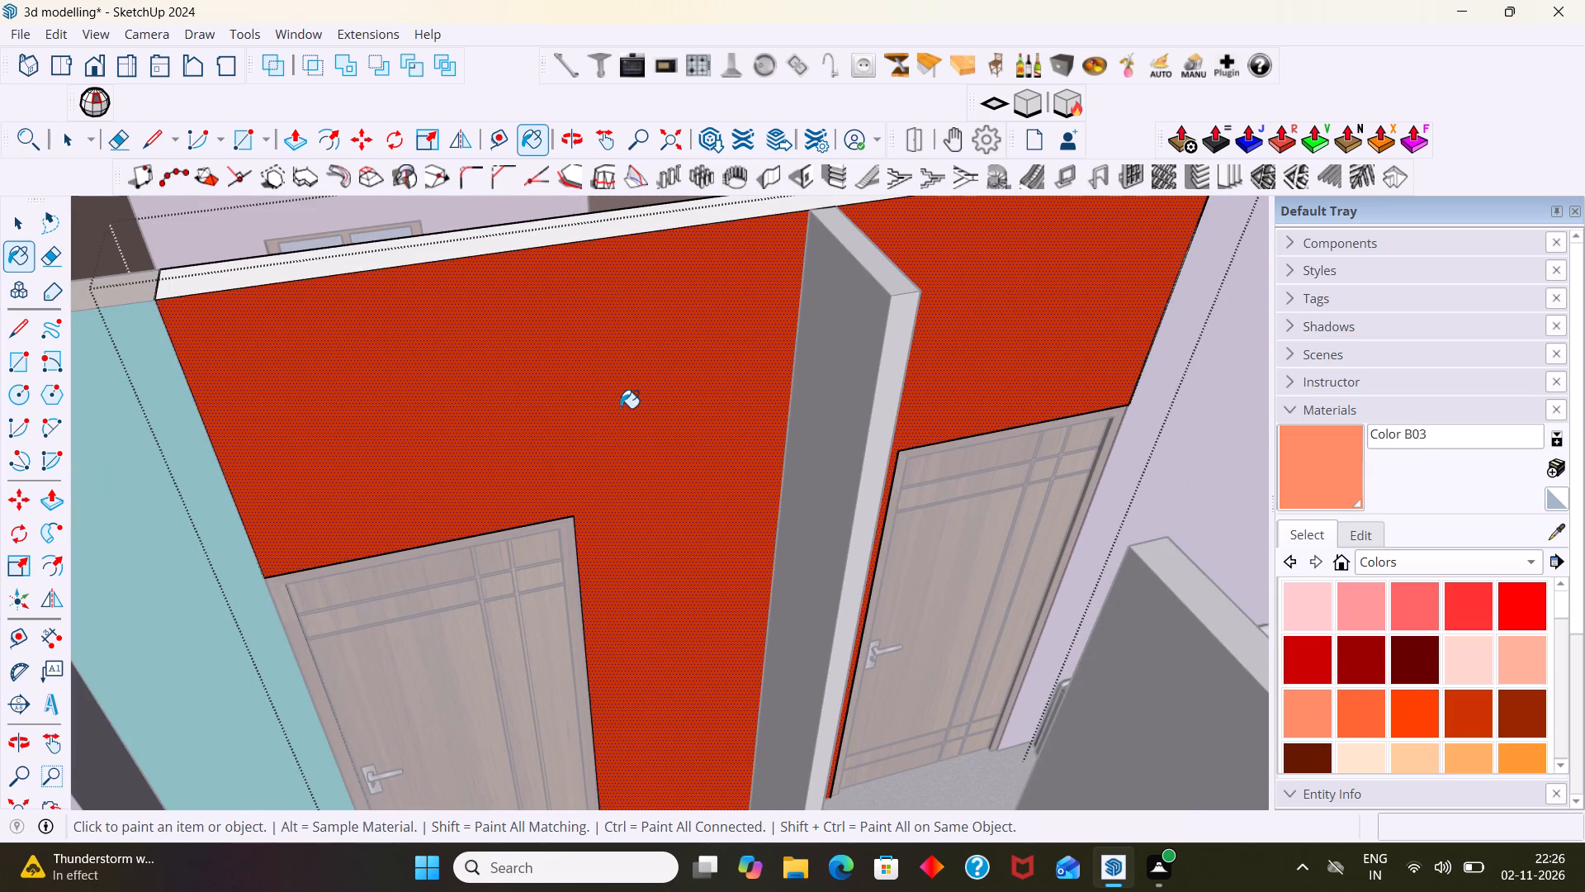
scroll(619, 407, up, 1)
scroll(619, 411, down, 5)
scroll(621, 434, up, 1)
scroll(628, 437, down, 8)
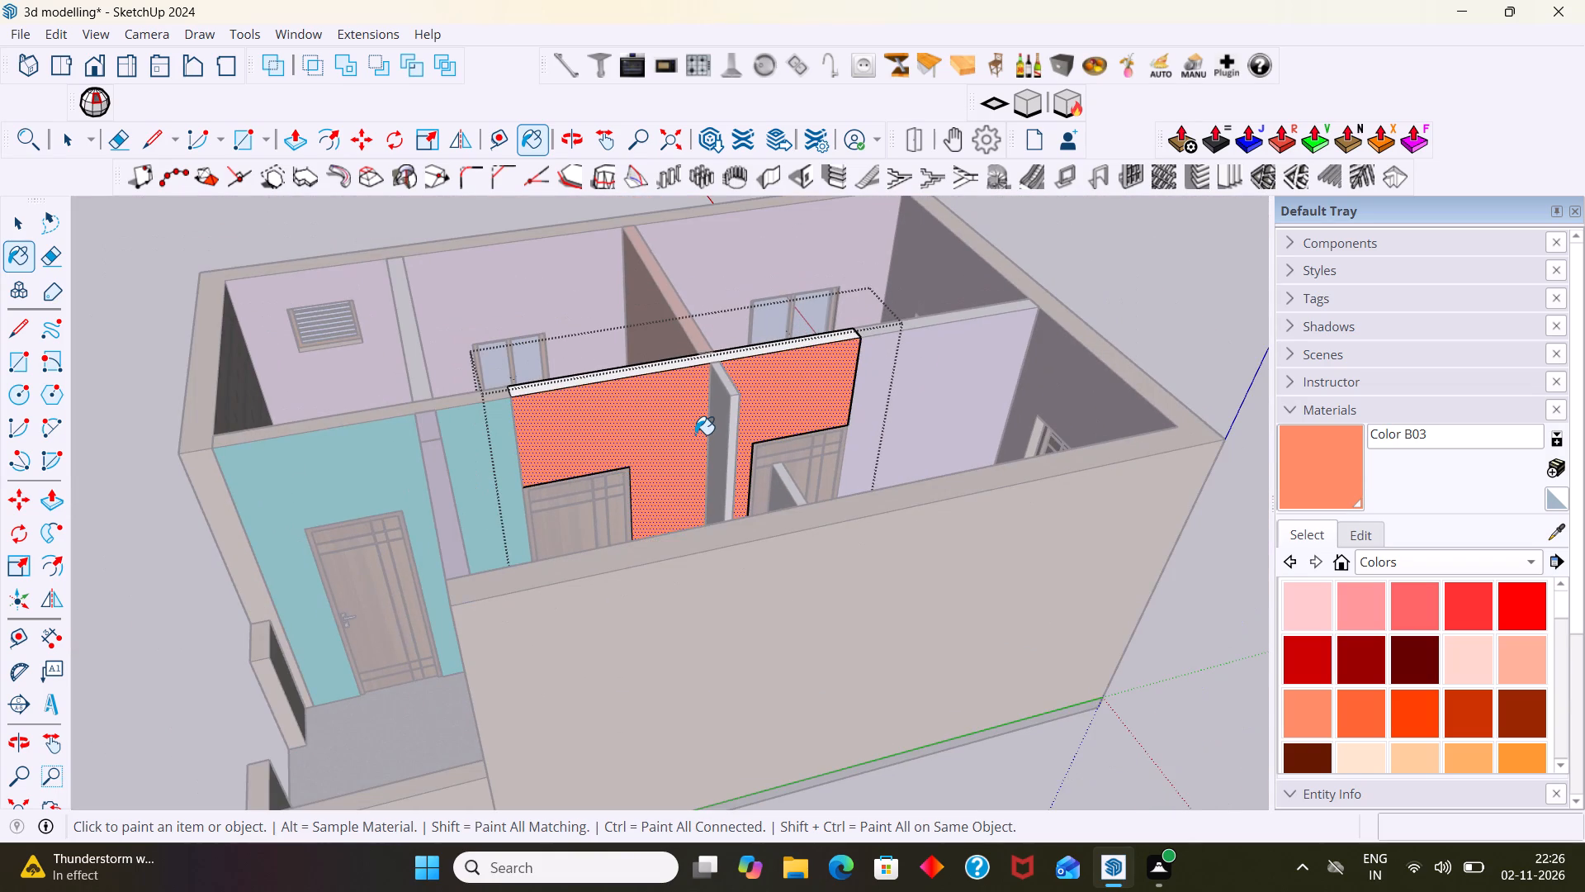
key(space)
click(1108, 278)
scroll(784, 368, up, 3)
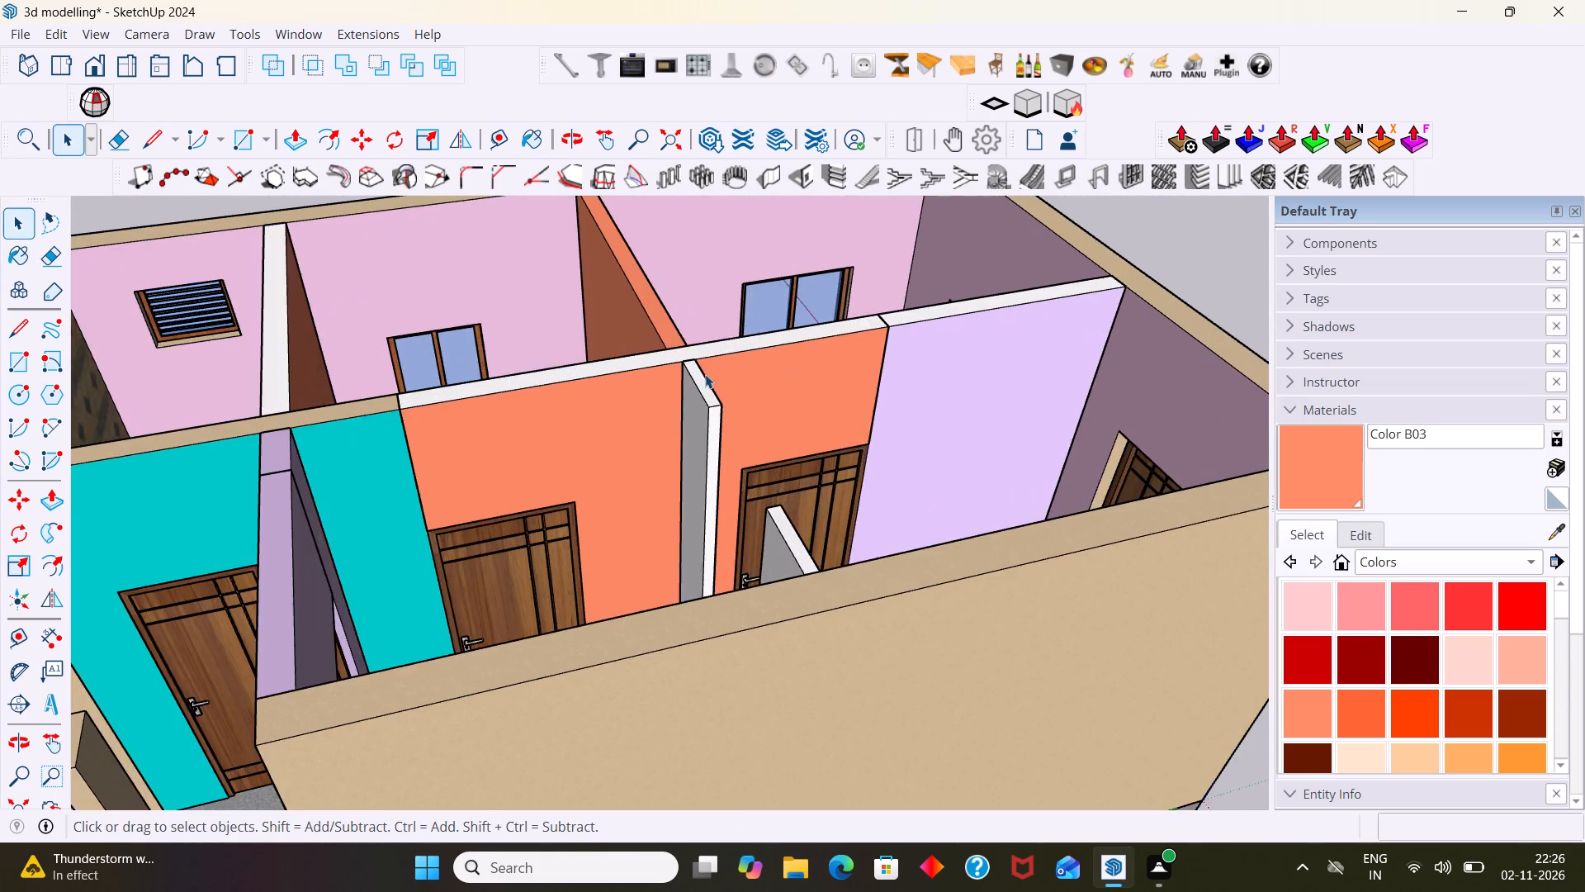
middle_drag(704, 374, 670, 337)
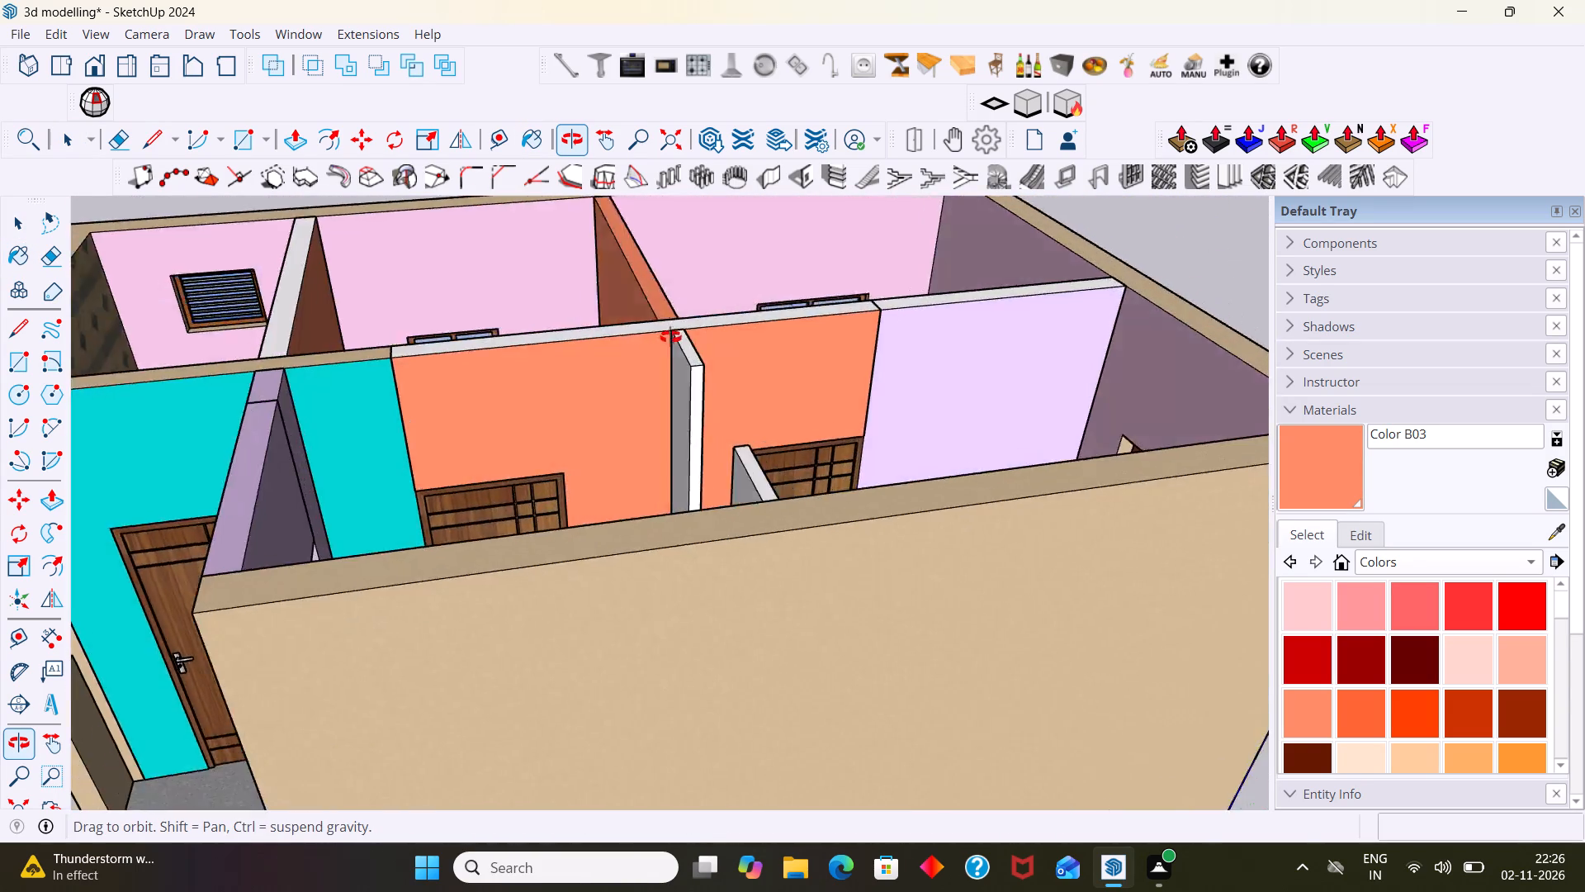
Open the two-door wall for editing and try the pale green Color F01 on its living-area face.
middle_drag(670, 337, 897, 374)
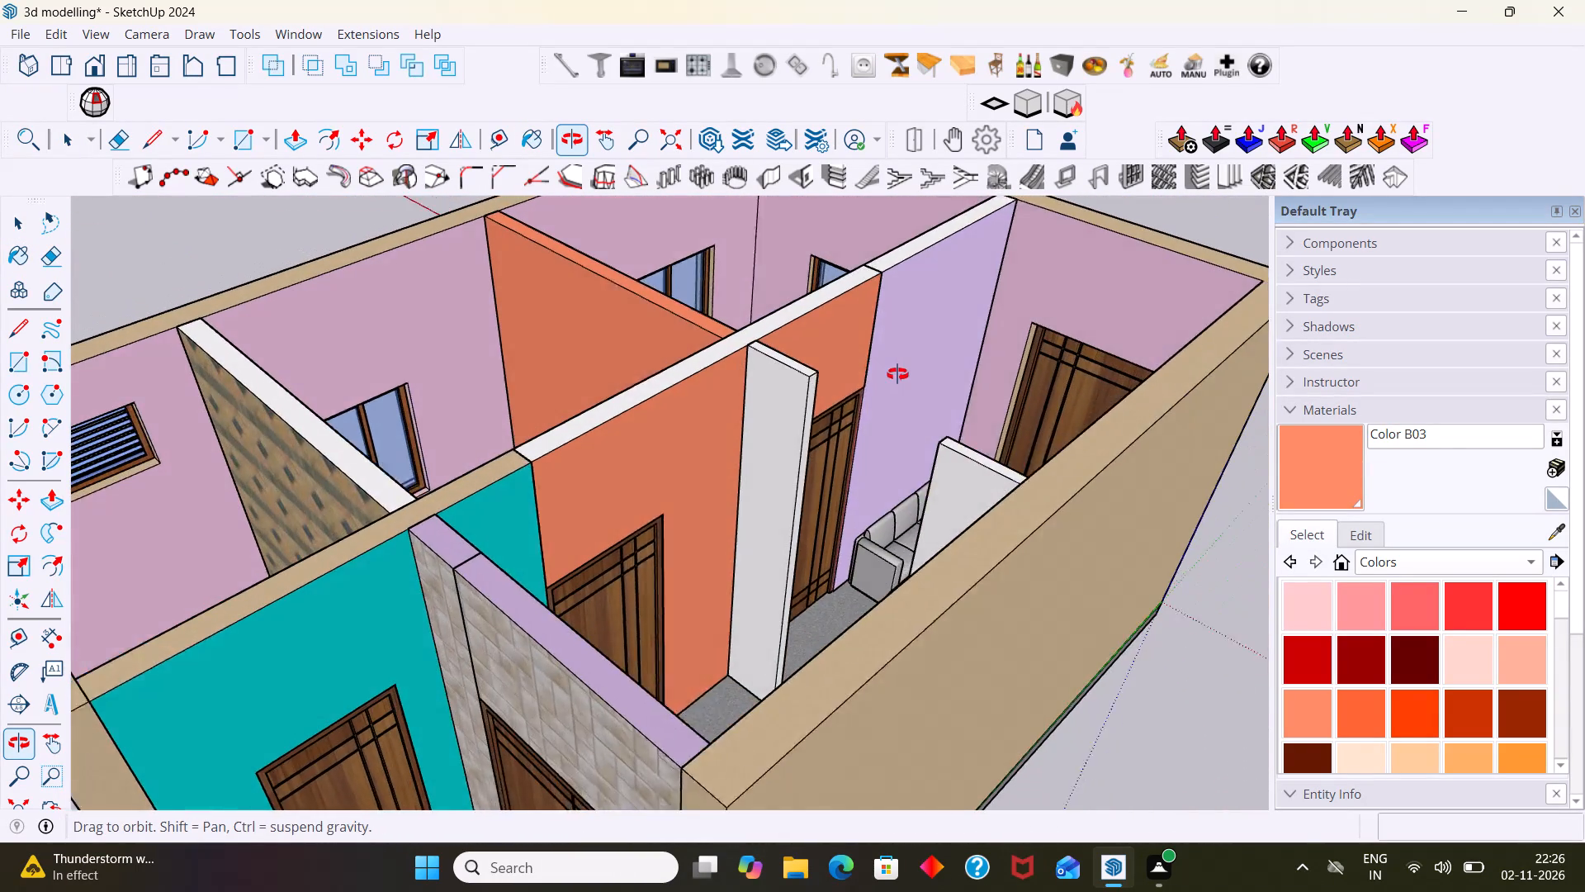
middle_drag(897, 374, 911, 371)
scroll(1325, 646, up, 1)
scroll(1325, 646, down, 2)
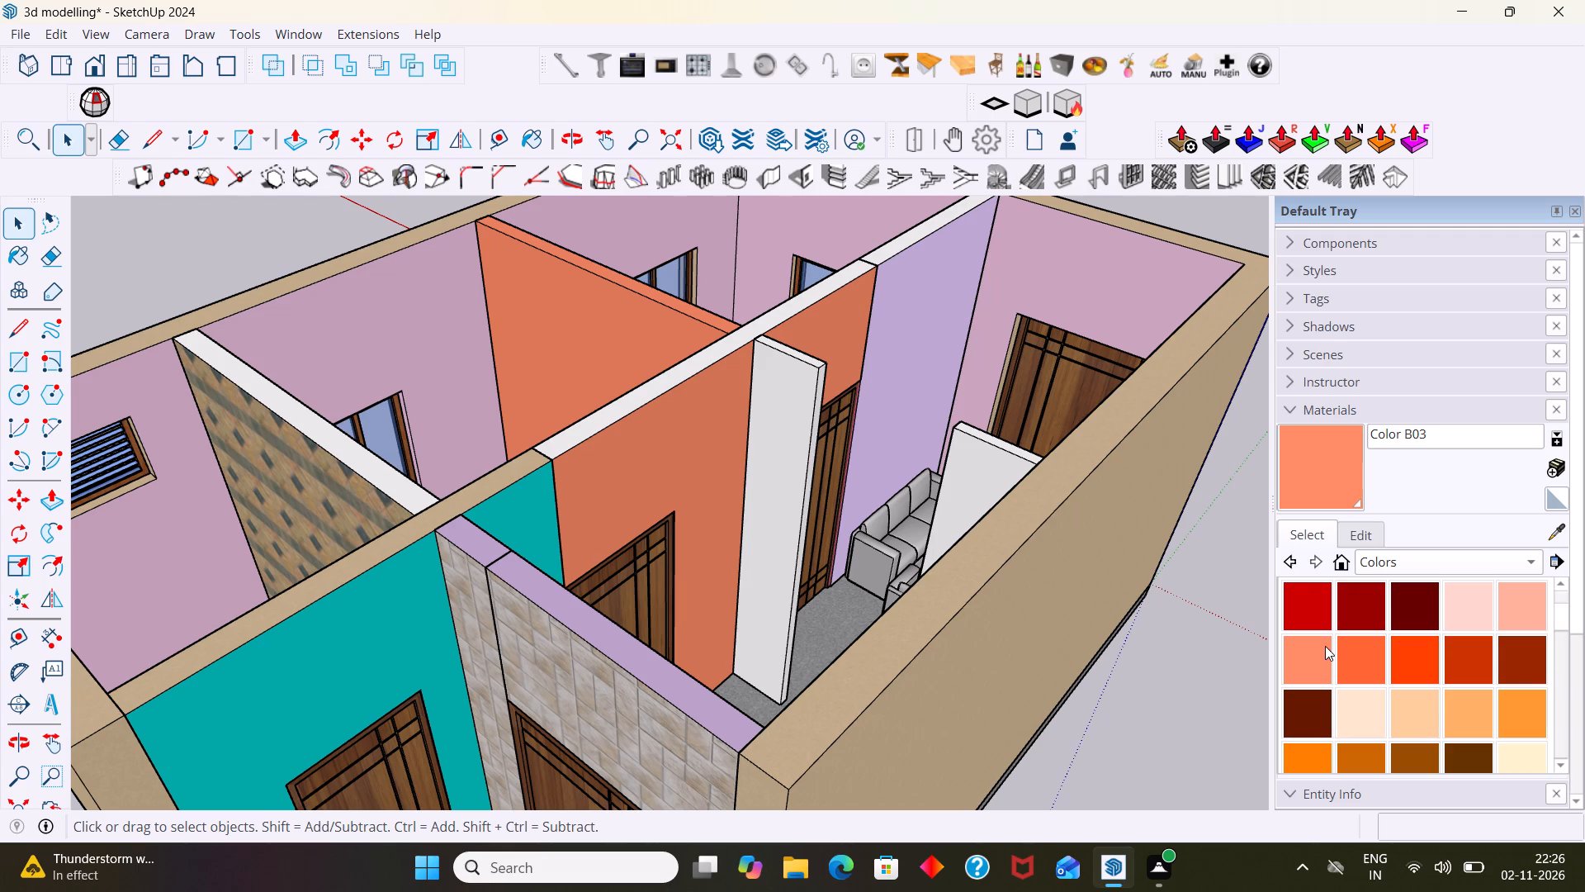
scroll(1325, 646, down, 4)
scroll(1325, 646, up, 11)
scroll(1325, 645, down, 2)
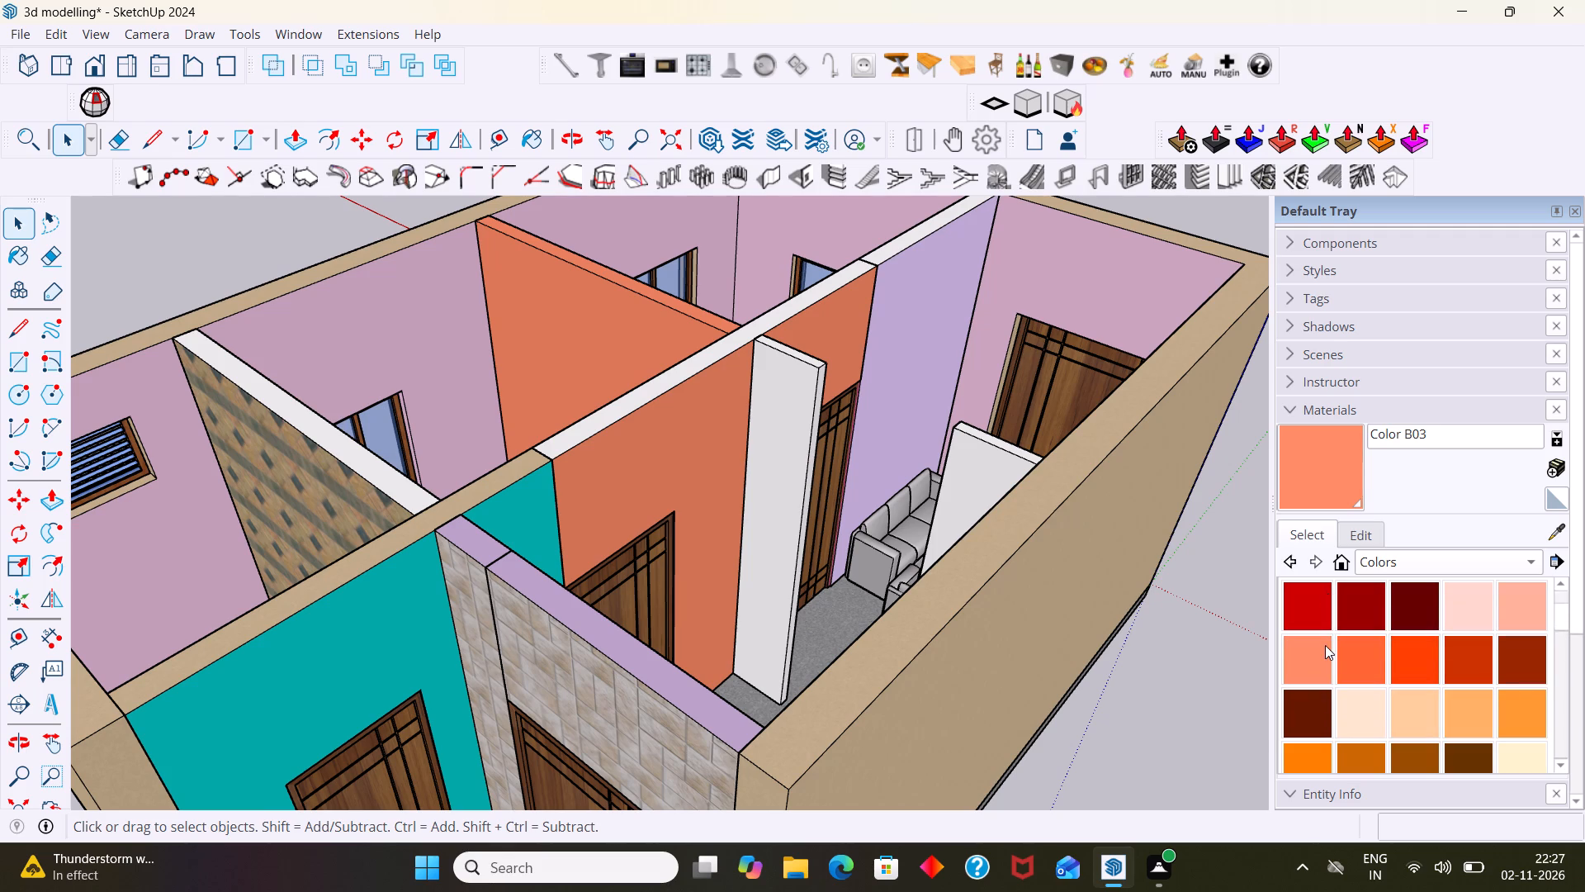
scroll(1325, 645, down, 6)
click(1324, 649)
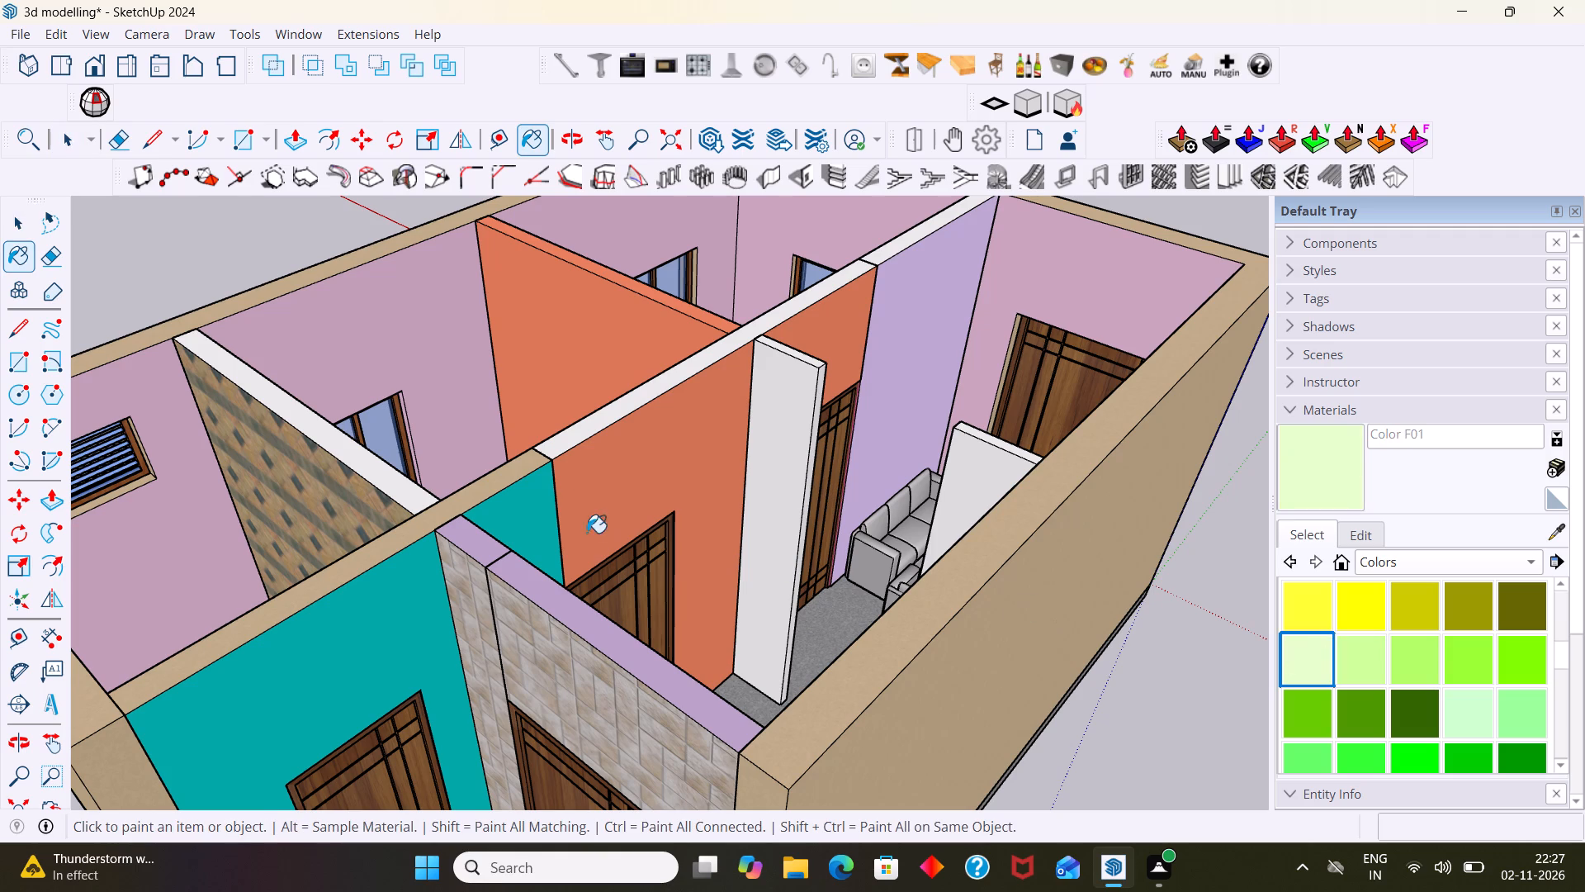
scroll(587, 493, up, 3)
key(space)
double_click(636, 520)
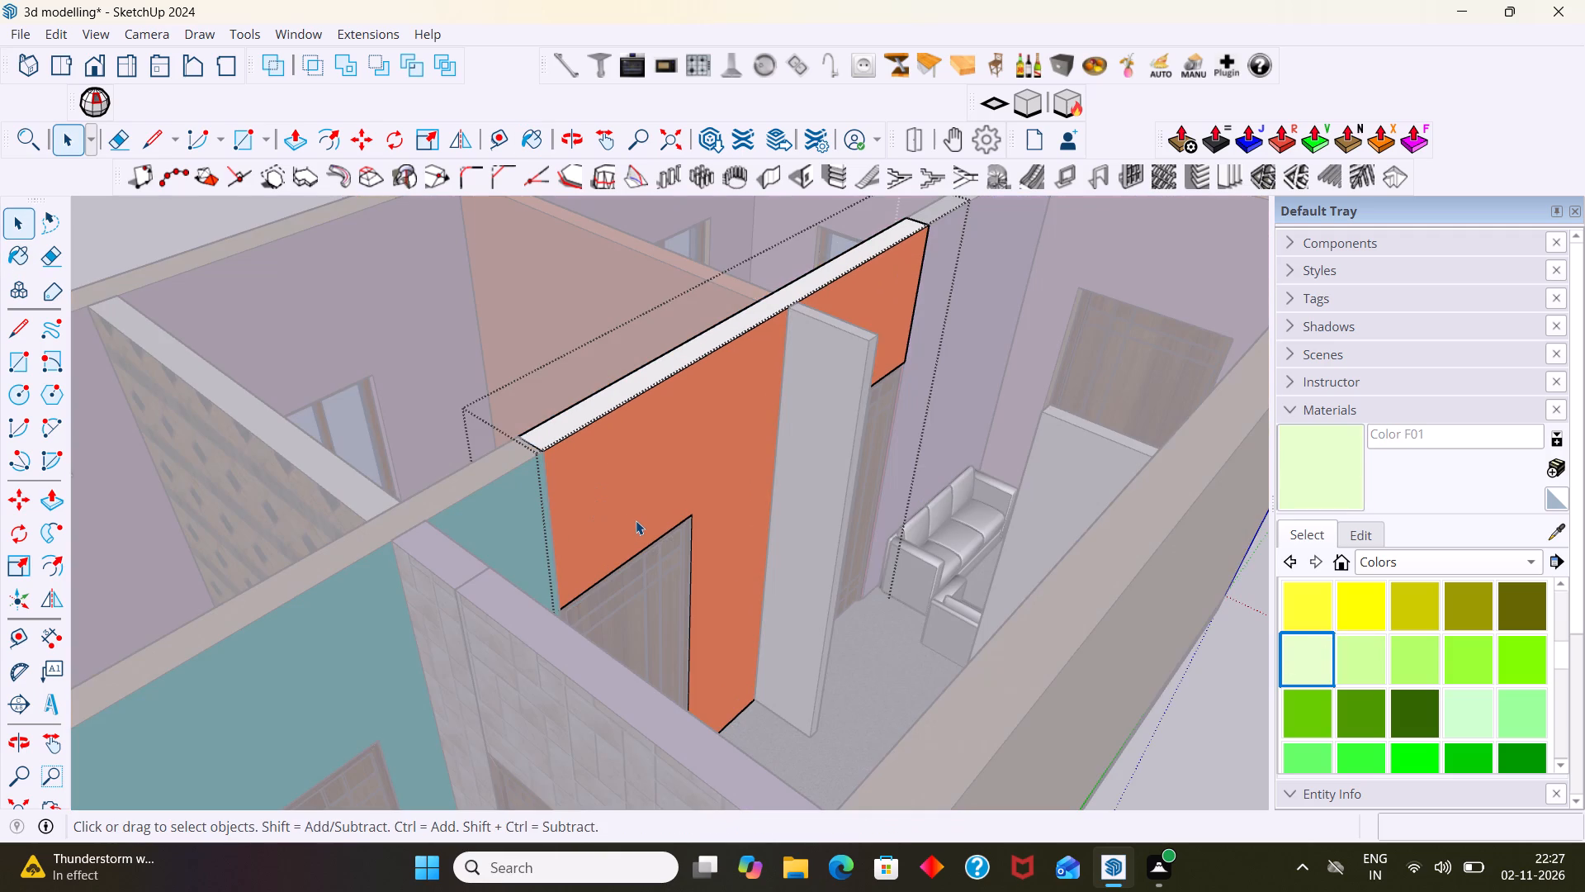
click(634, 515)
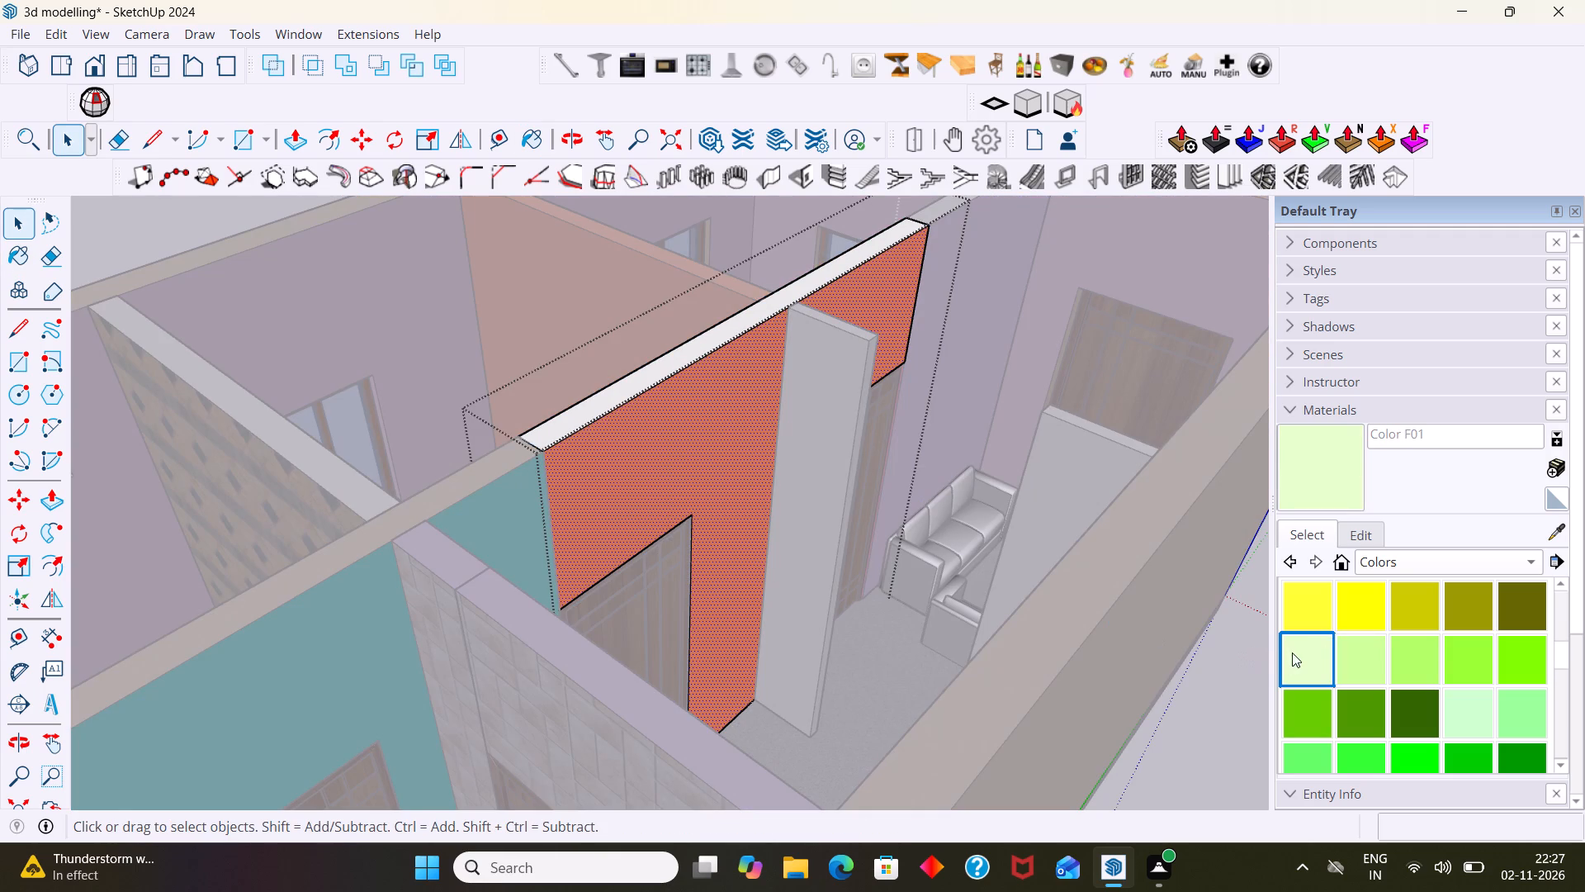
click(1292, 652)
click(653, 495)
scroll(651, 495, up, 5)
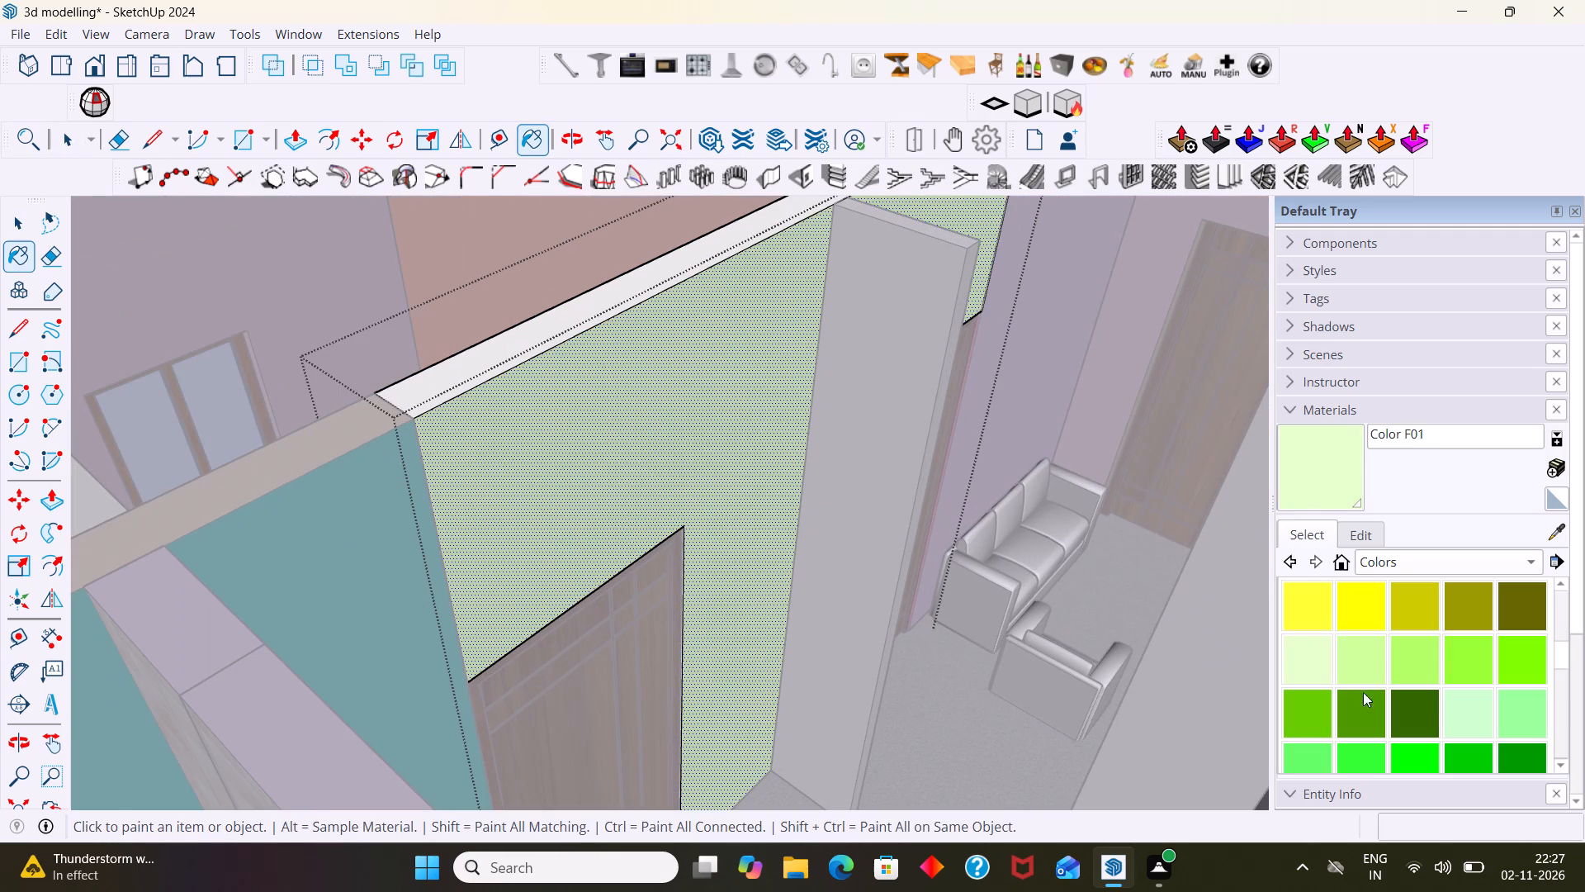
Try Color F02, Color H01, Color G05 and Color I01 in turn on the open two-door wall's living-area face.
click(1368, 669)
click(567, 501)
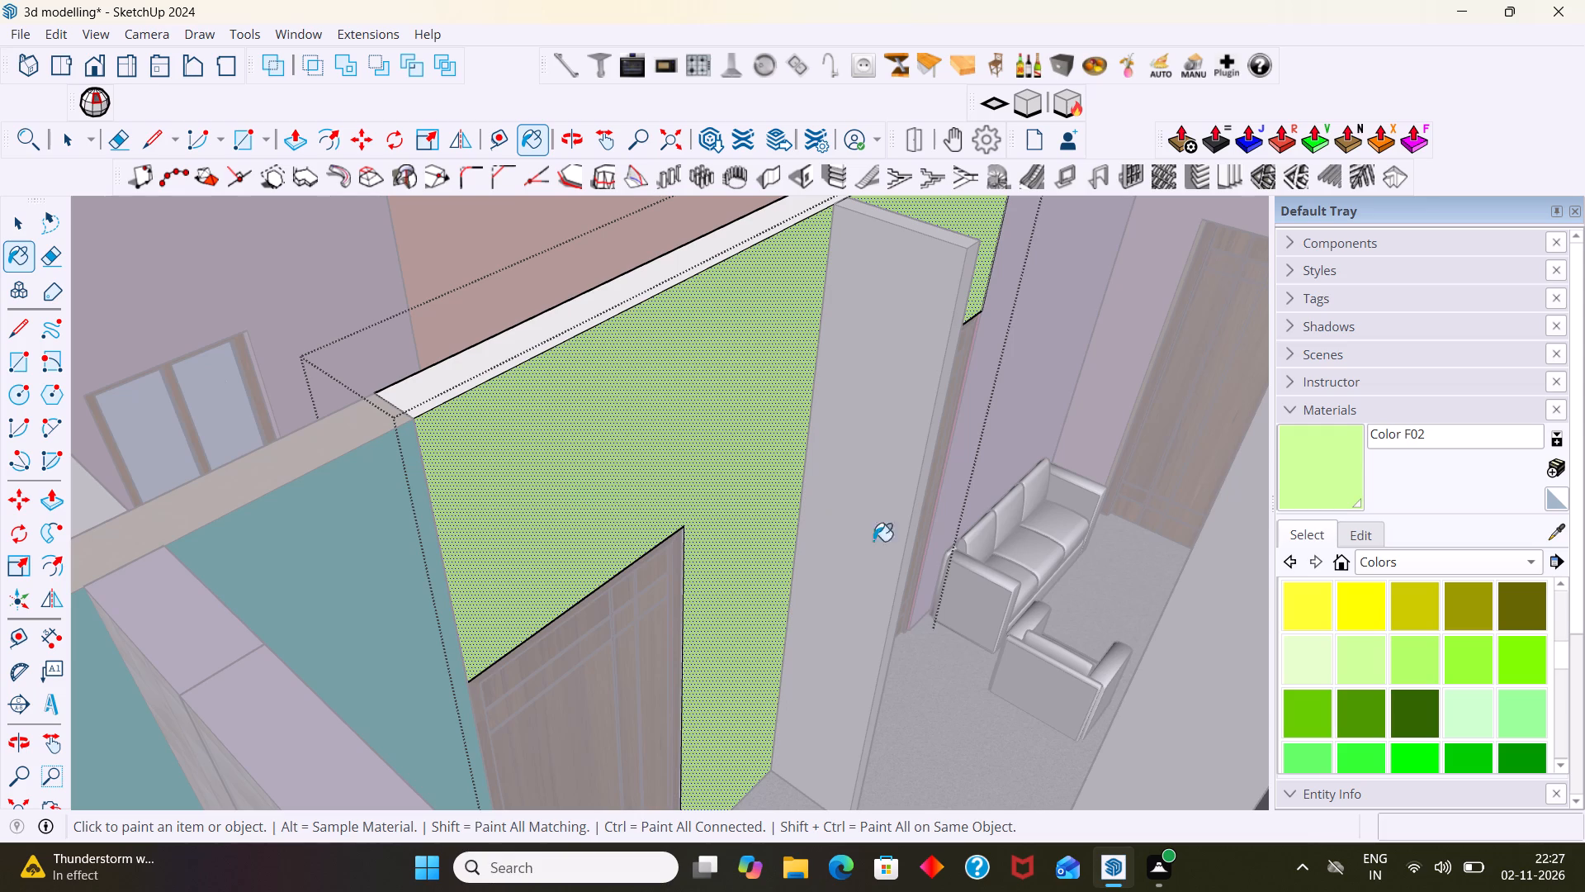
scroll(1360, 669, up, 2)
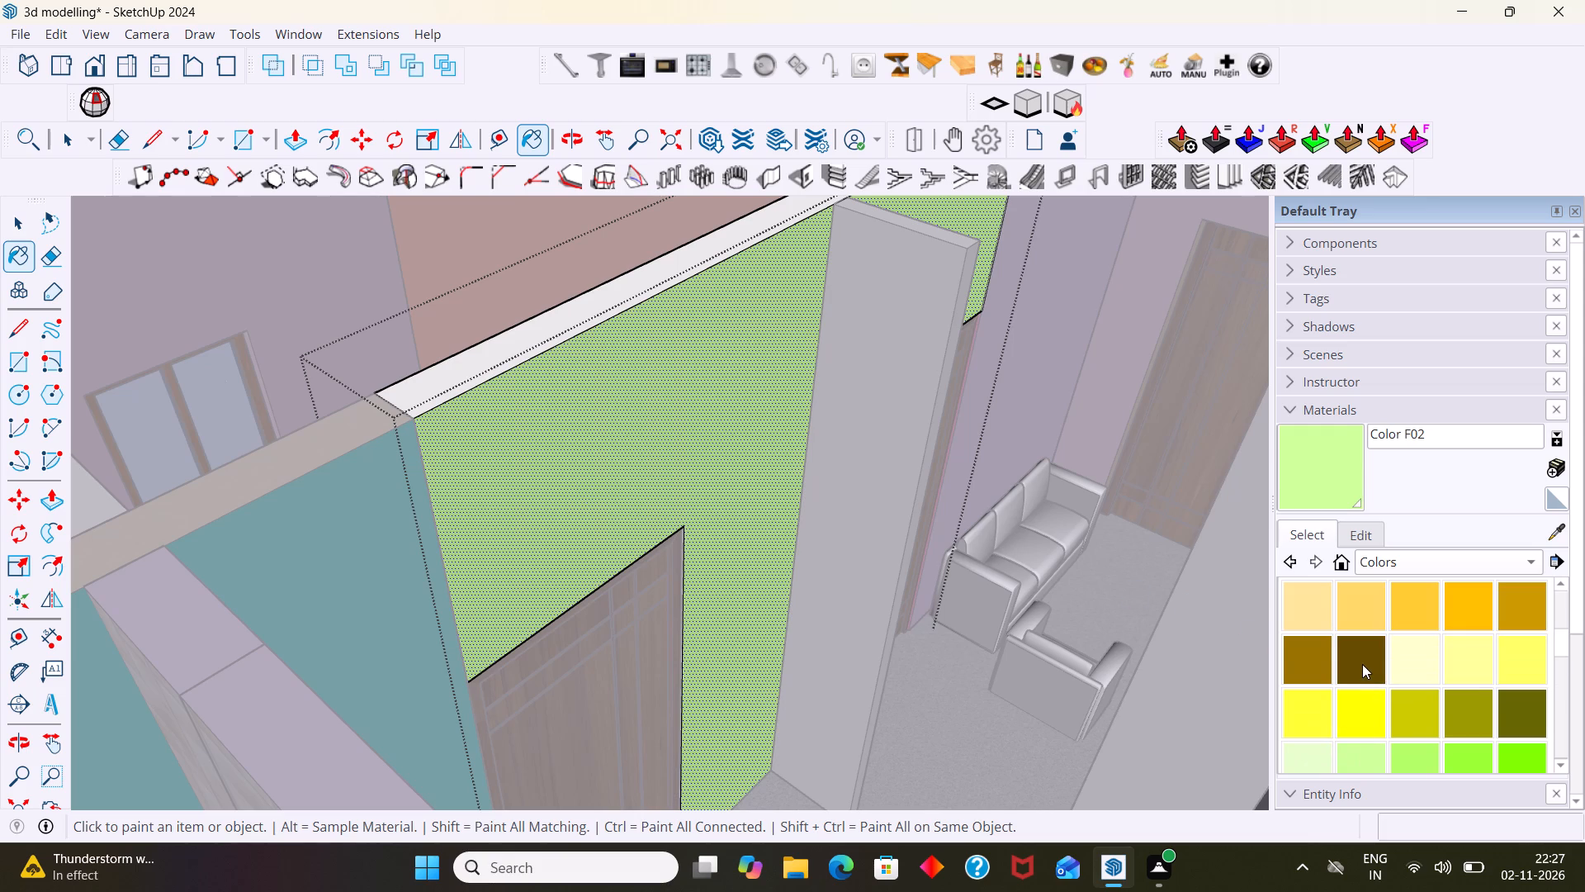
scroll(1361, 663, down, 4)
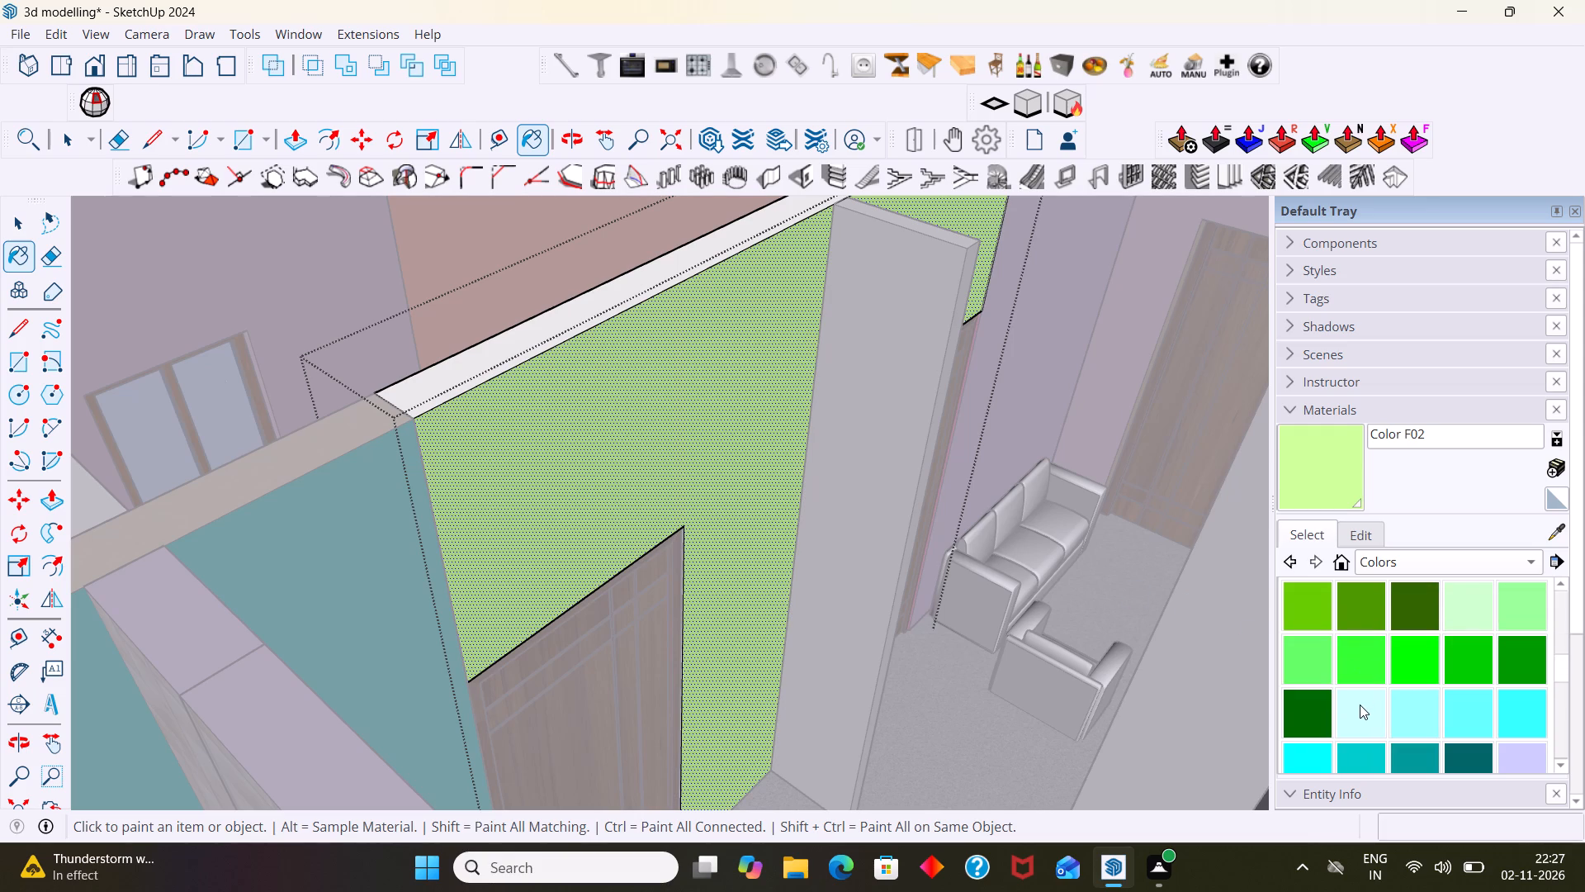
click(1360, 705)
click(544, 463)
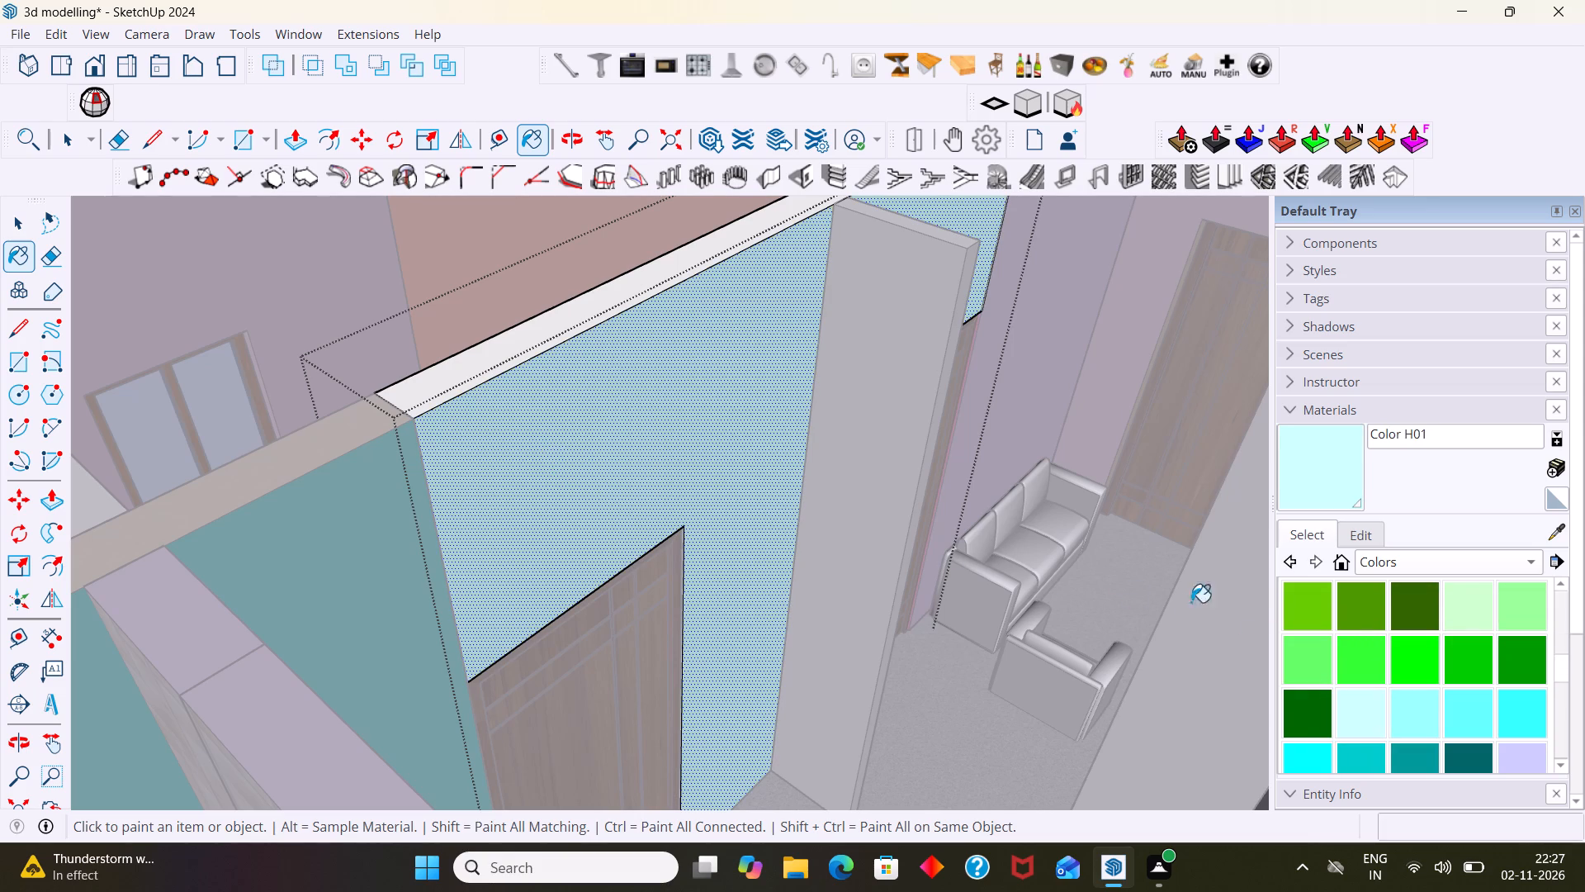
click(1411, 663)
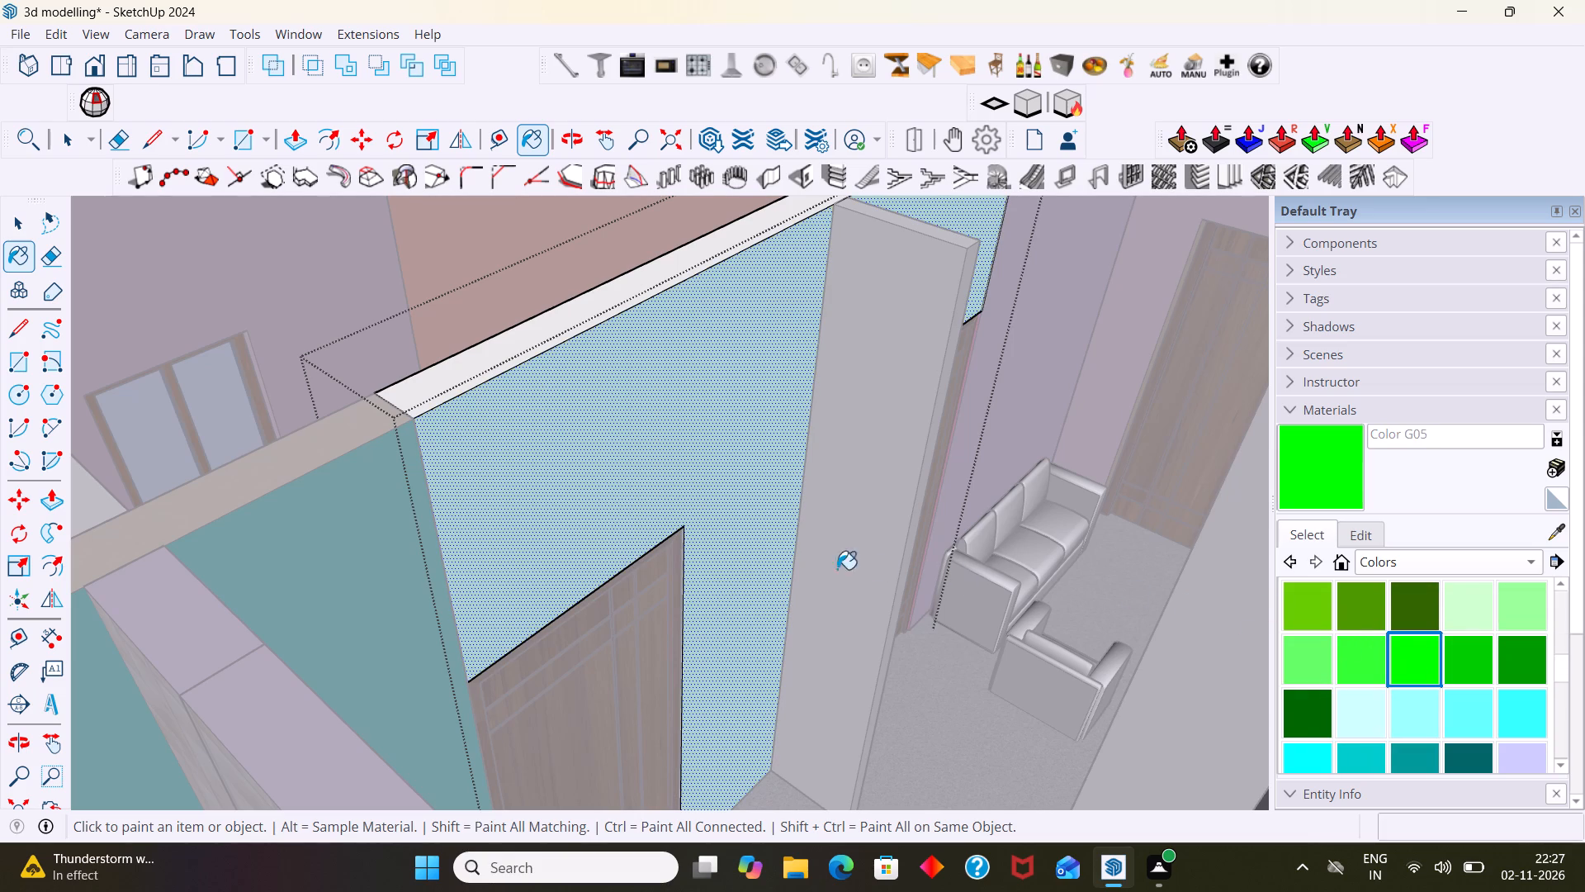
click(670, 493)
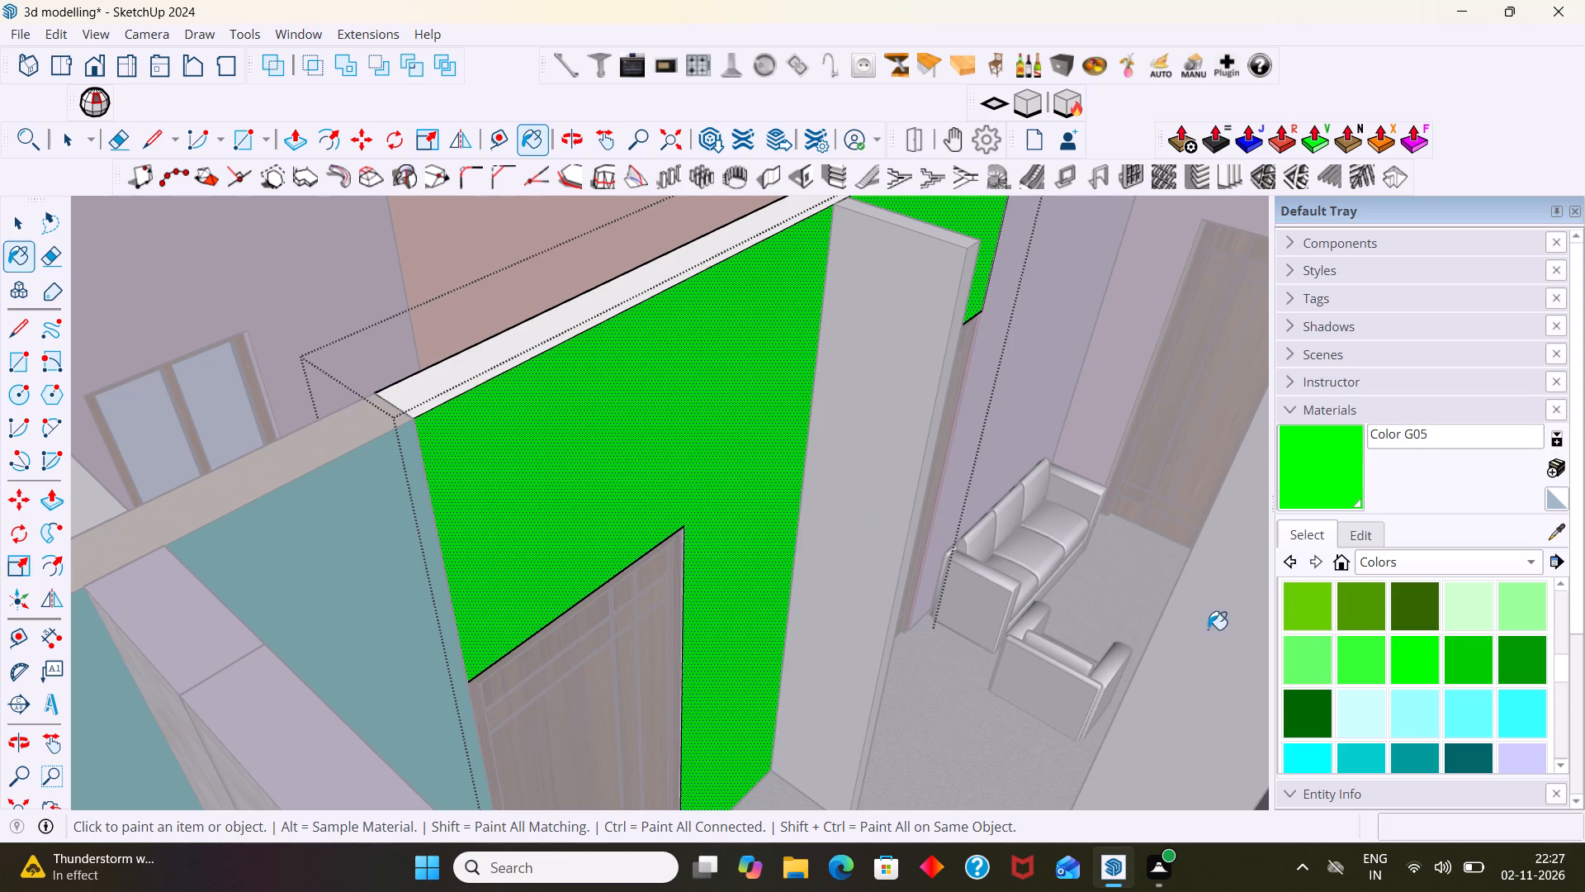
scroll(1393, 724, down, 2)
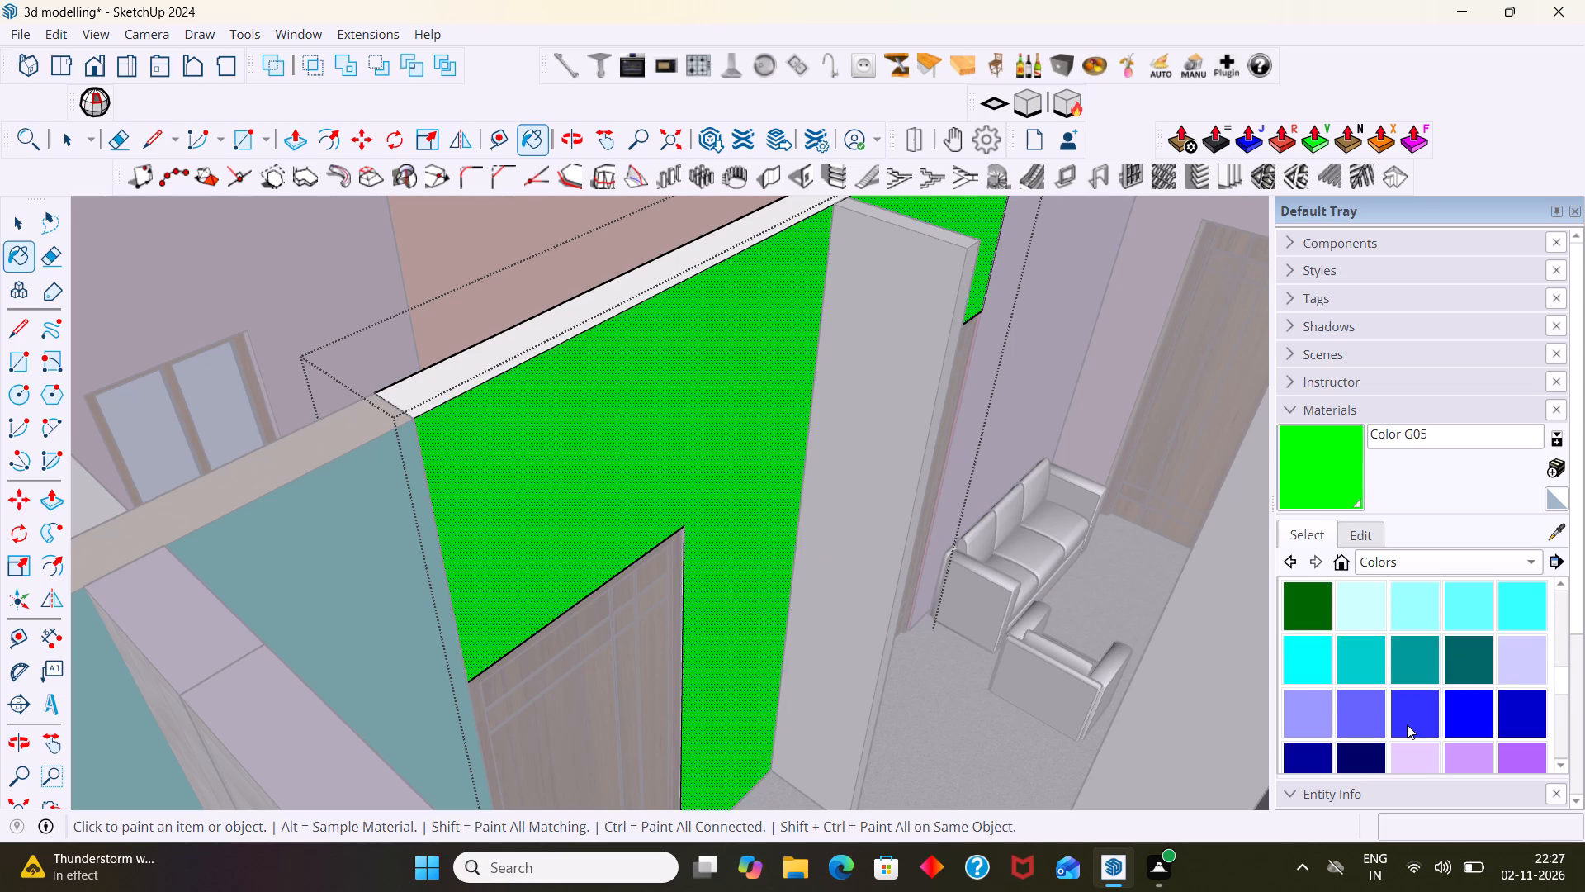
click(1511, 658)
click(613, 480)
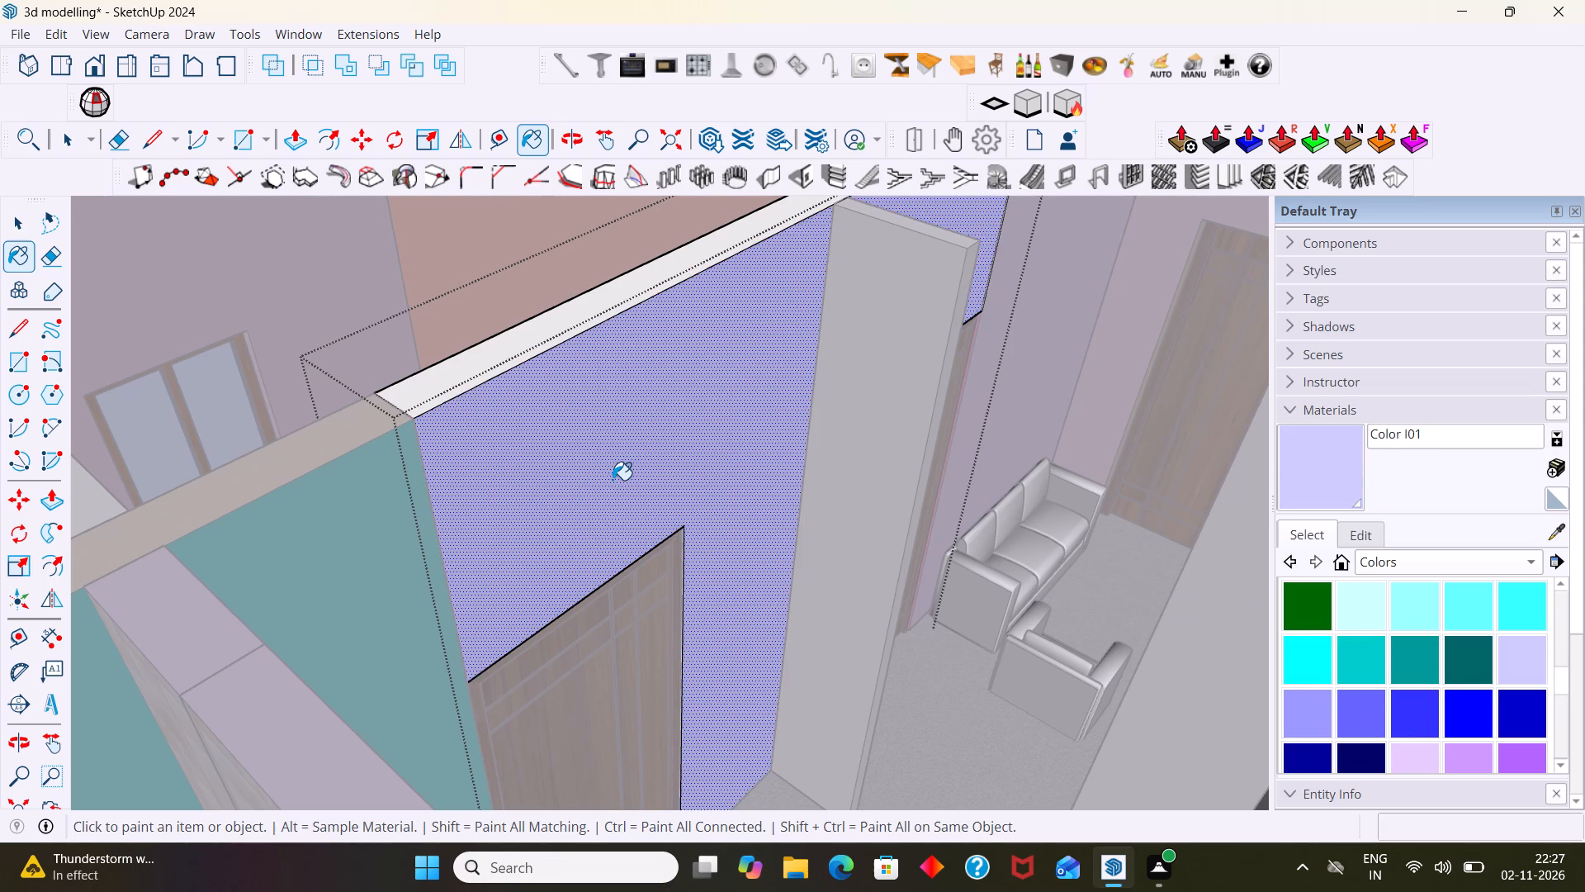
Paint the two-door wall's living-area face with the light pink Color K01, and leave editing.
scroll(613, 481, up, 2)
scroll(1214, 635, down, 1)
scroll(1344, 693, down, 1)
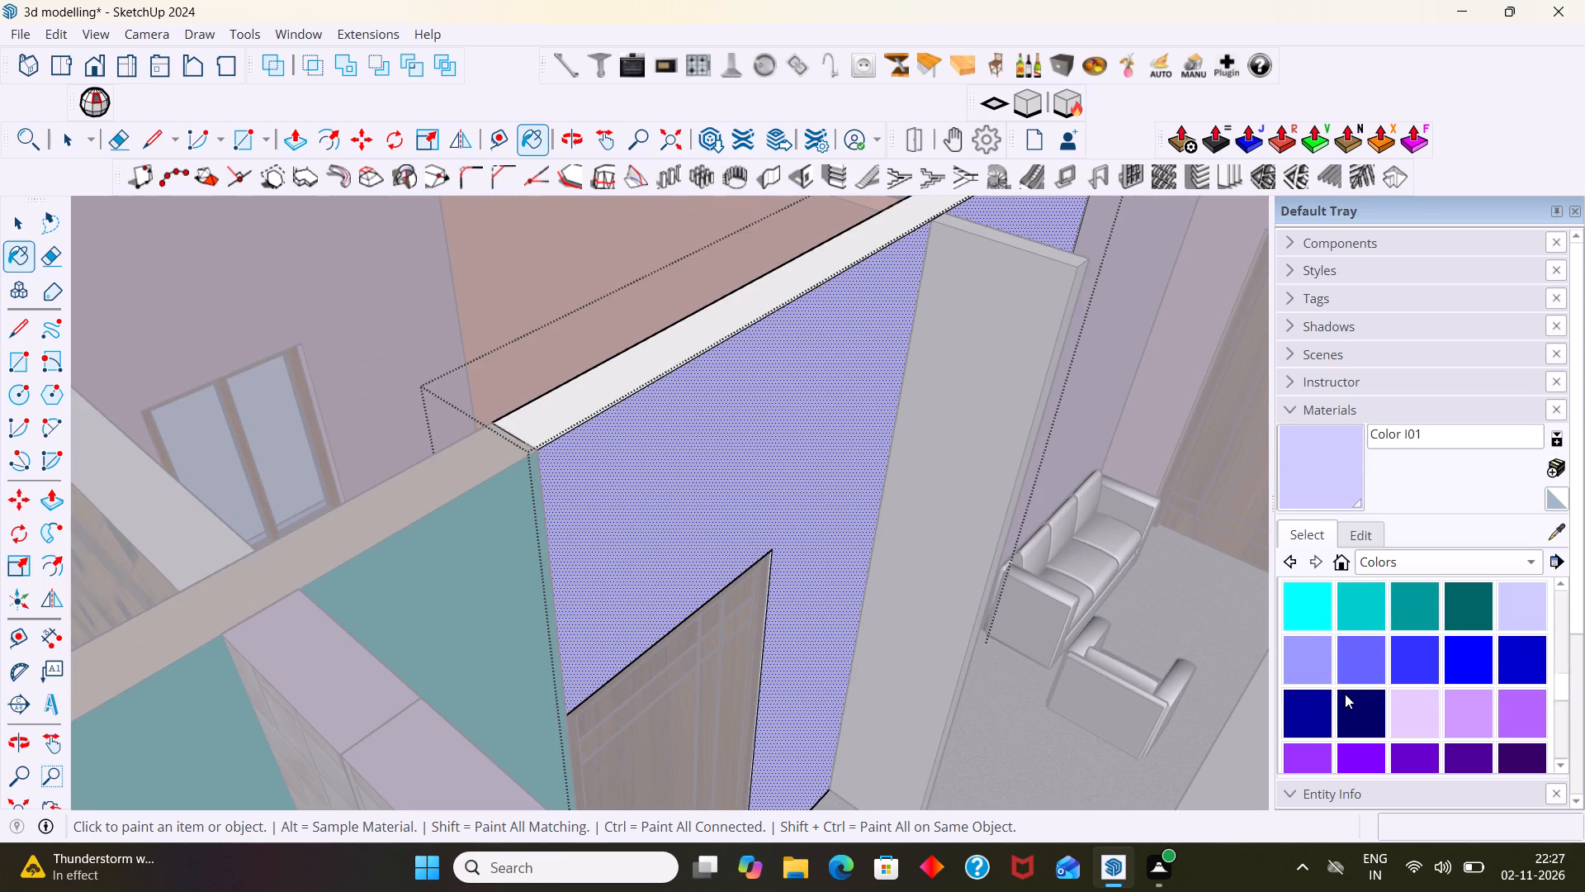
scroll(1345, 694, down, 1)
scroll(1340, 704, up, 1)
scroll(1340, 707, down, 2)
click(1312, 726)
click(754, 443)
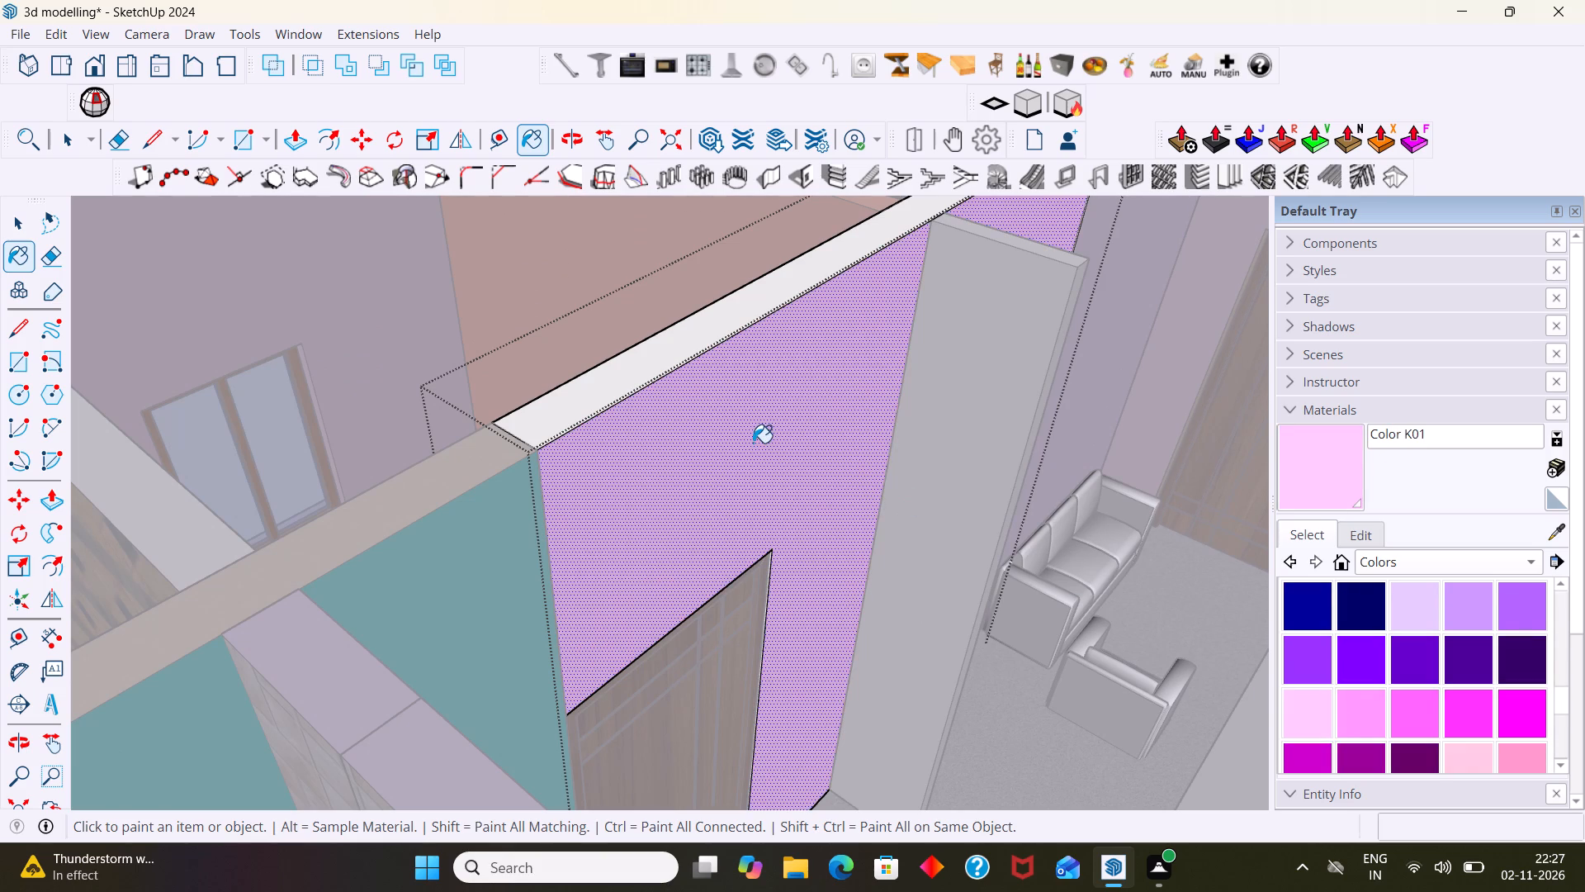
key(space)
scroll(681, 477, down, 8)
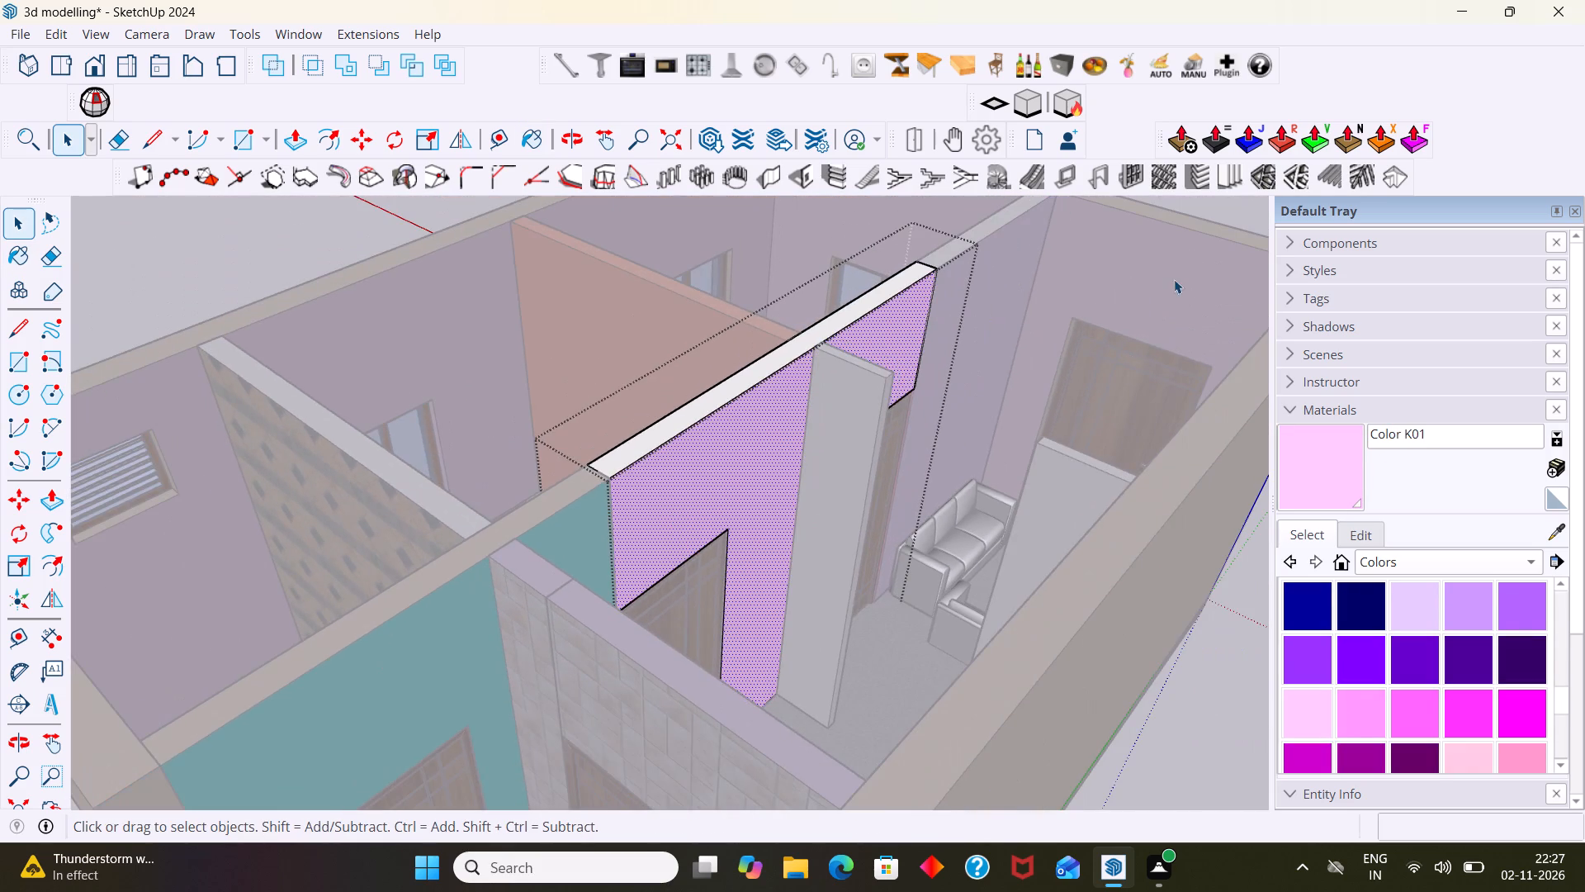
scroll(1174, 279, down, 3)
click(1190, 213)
Reopen the two-door wall, paint its living-area face with the strong pink Color L03, and leave editing.
middle_drag(1055, 309, 778, 375)
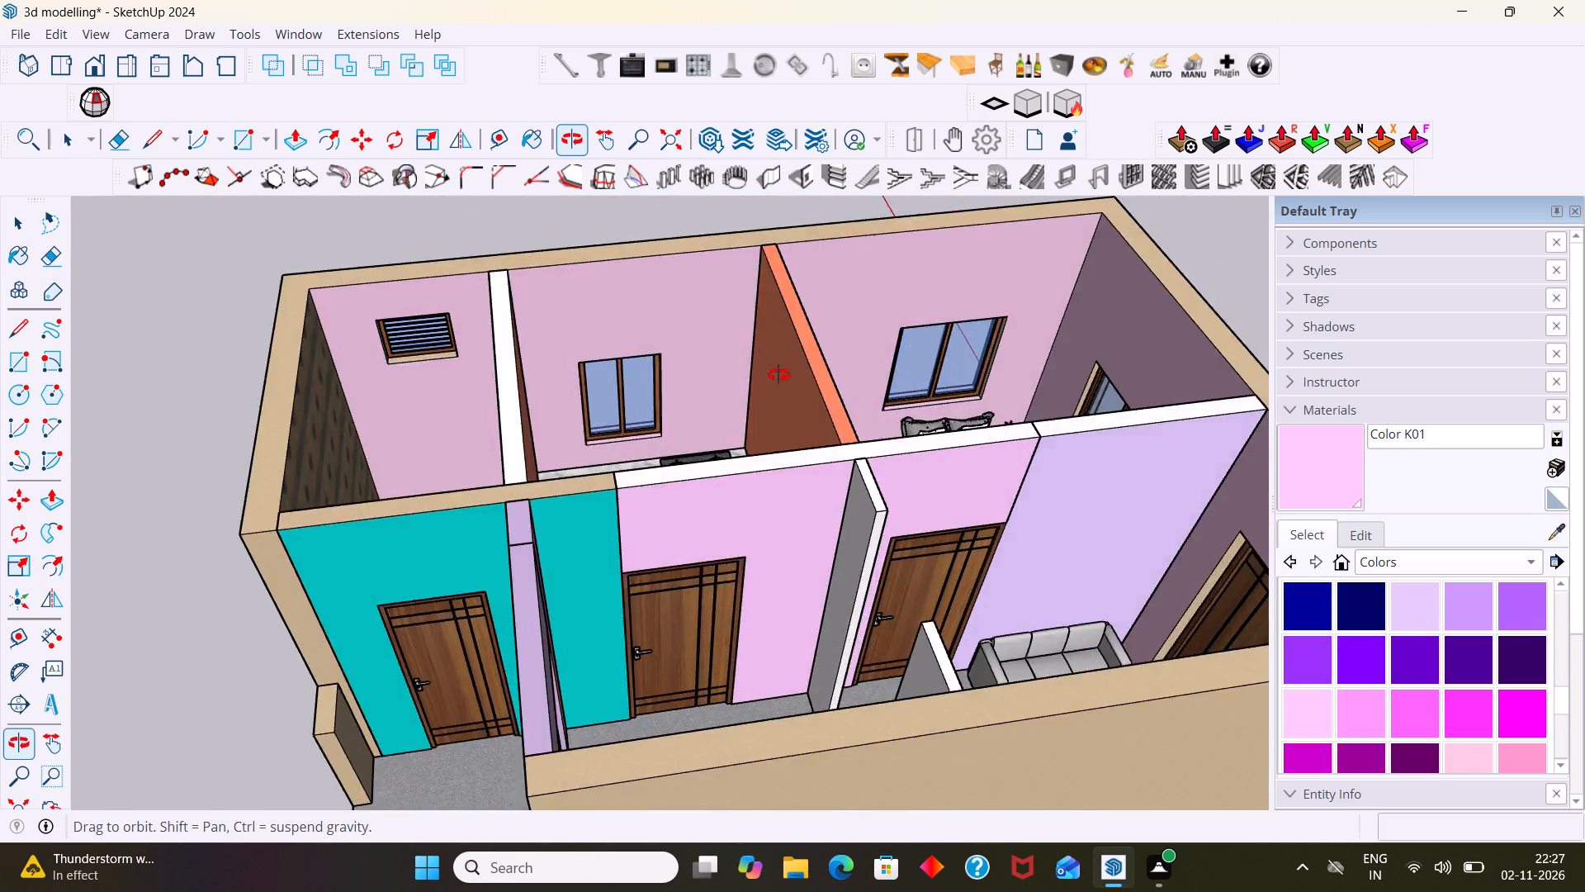
middle_drag(778, 375, 374, 338)
scroll(757, 323, up, 3)
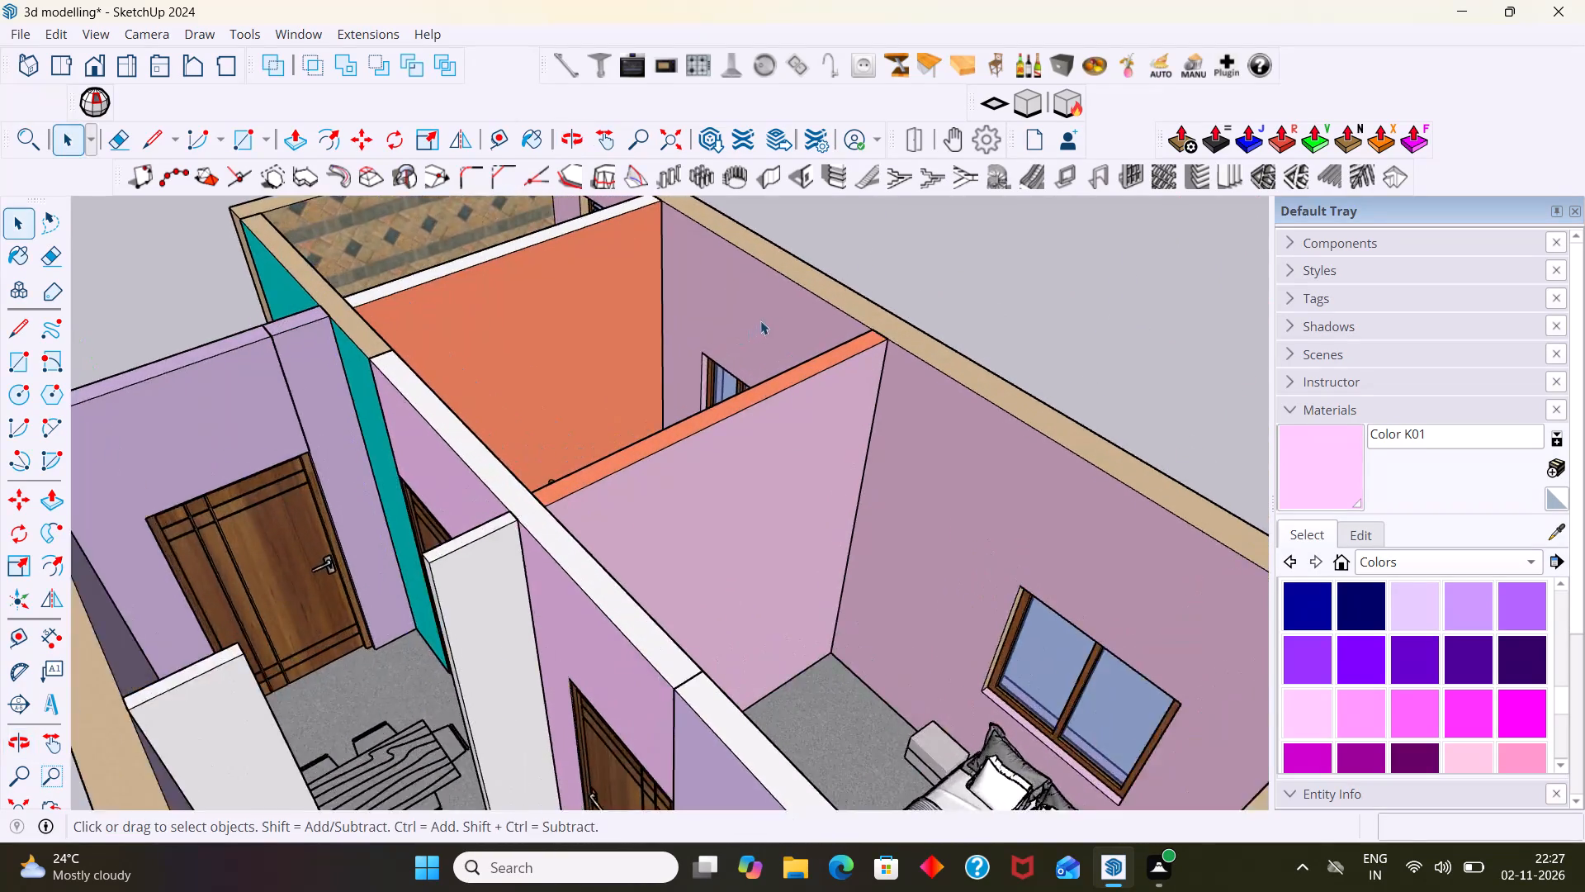
scroll(760, 320, up, 7)
middle_drag(695, 375, 1102, 292)
scroll(938, 297, down, 11)
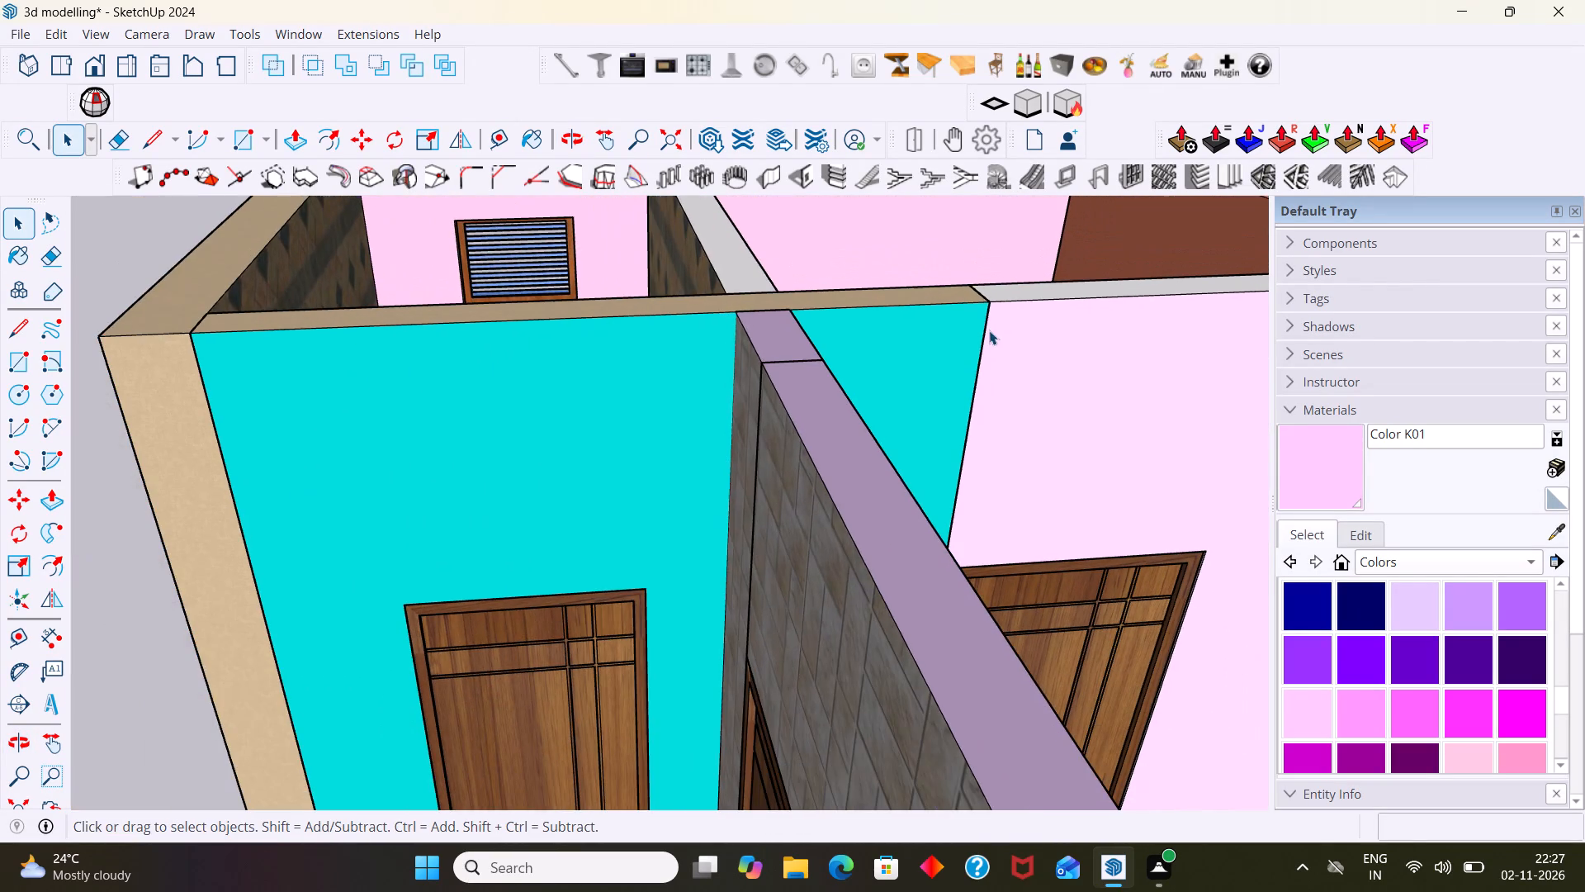
middle_drag(997, 353, 588, 364)
scroll(583, 366, down, 5)
scroll(648, 388, up, 2)
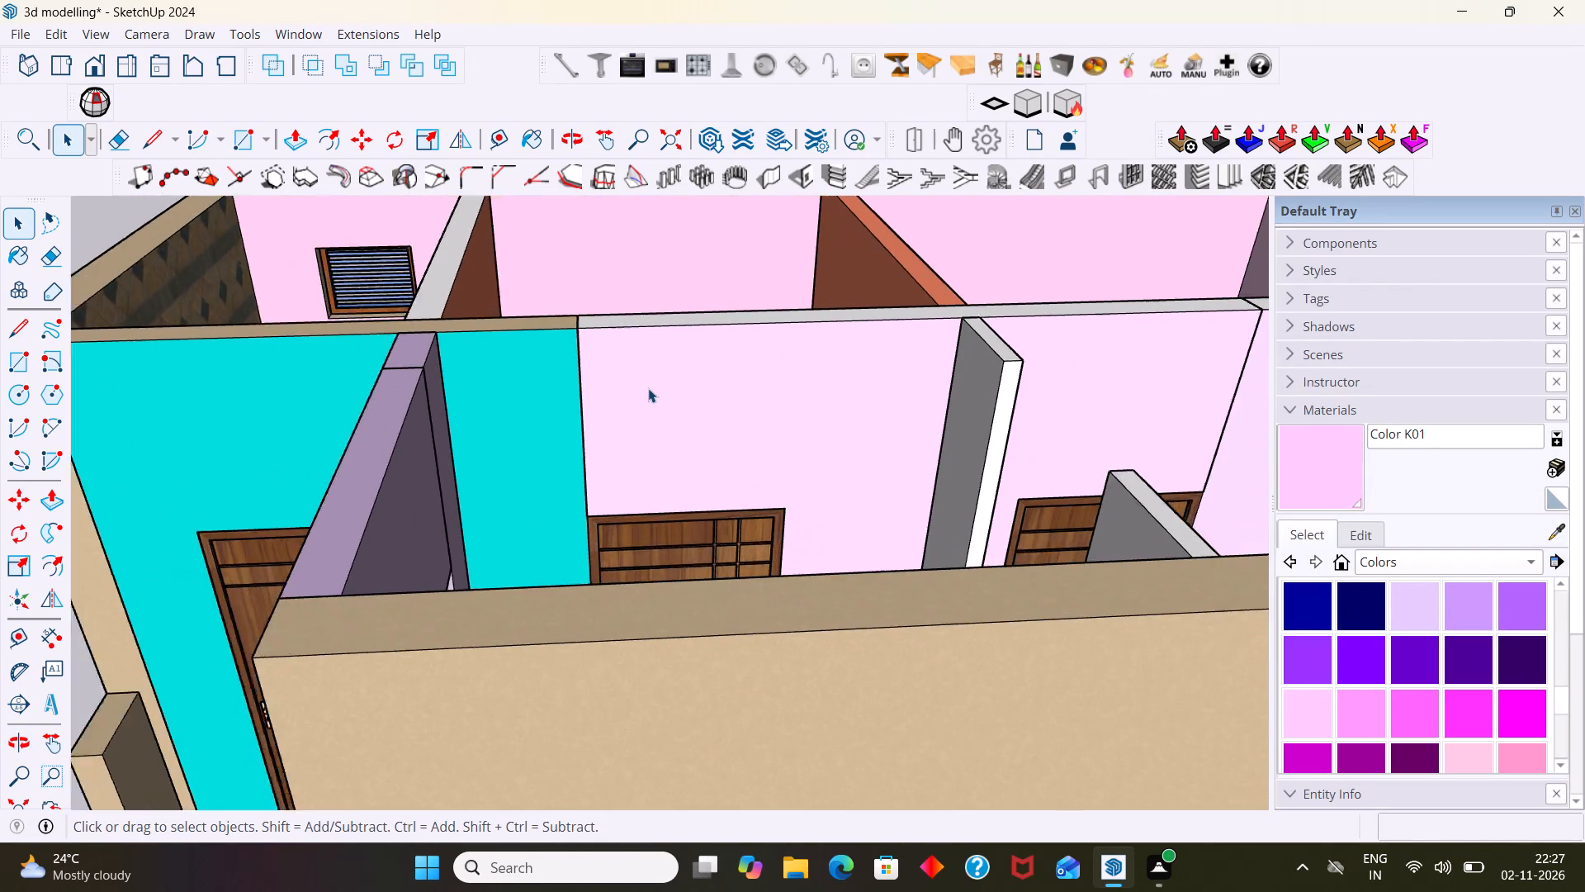
double_click(651, 388)
click(655, 394)
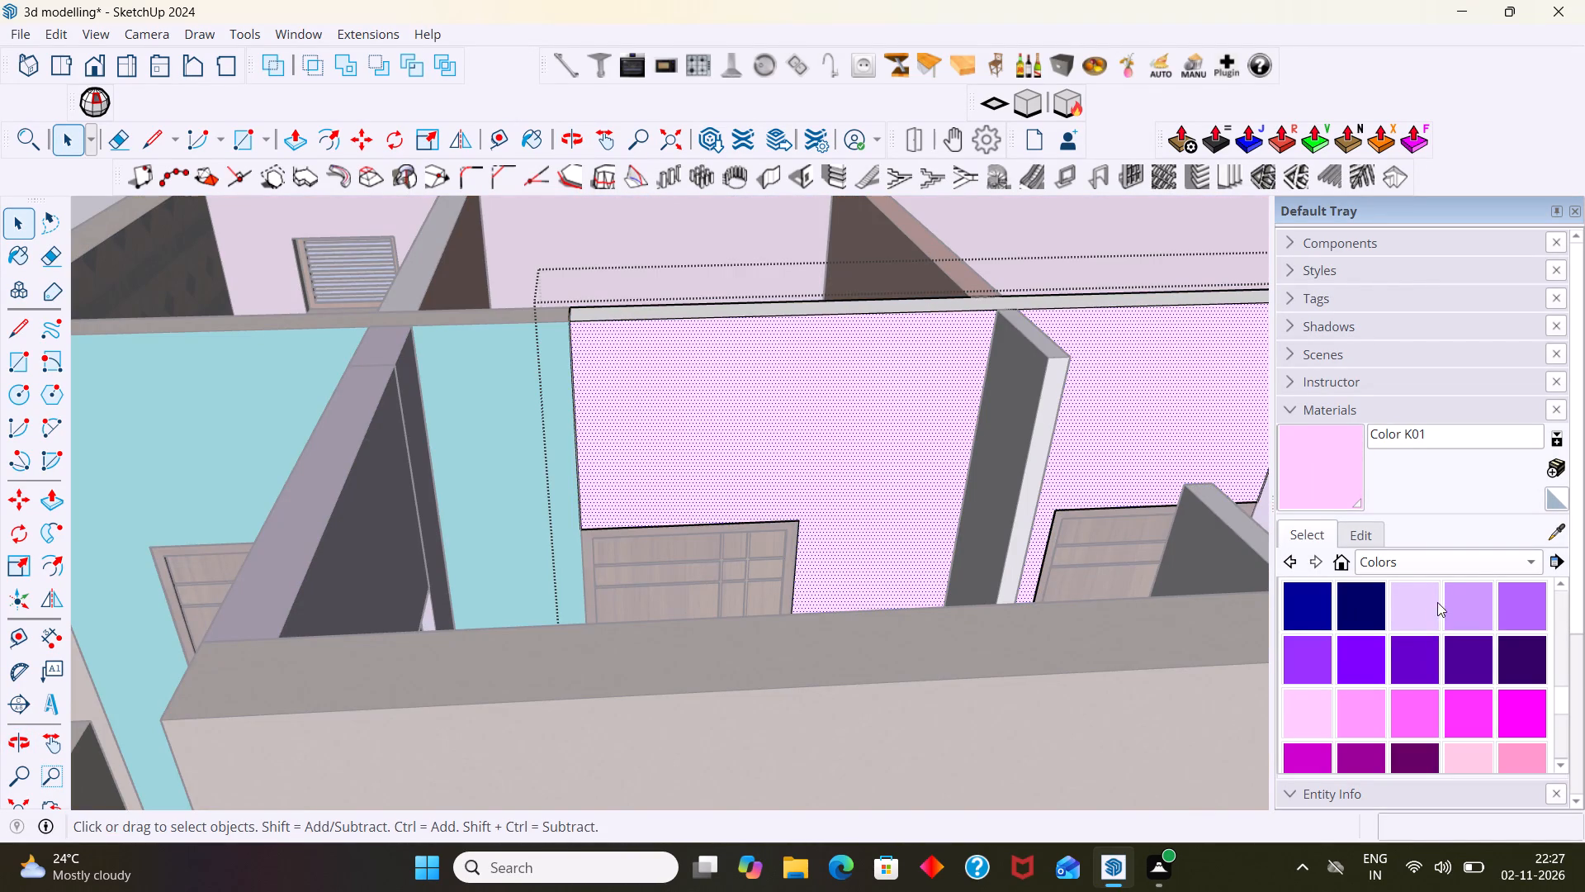
scroll(1403, 656, down, 2)
scroll(1403, 656, up, 1)
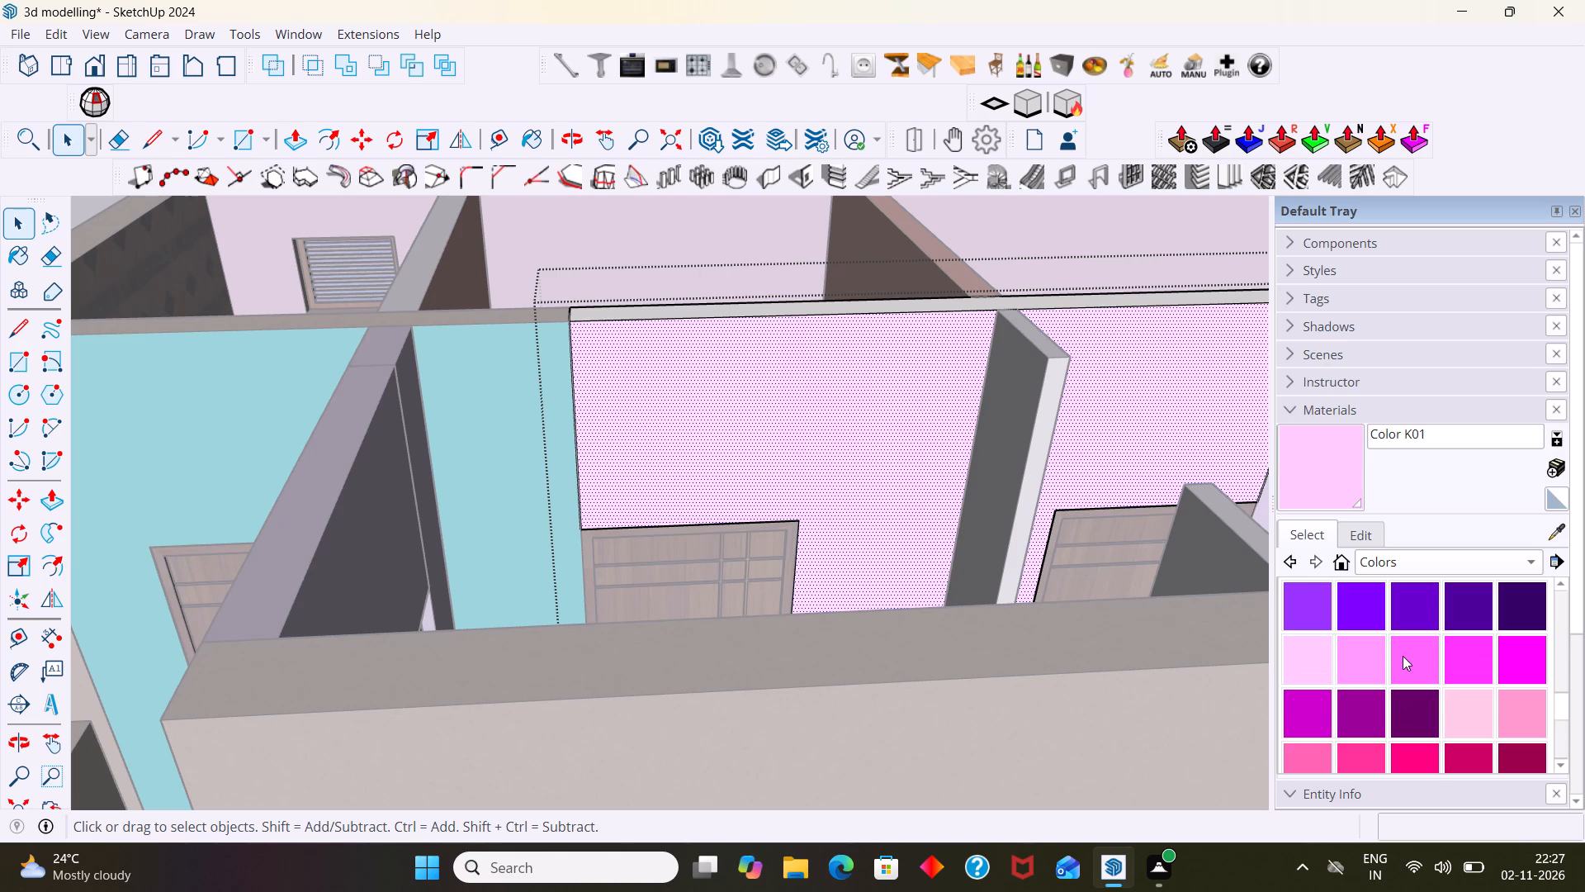
scroll(1403, 656, down, 1)
click(1296, 710)
click(806, 472)
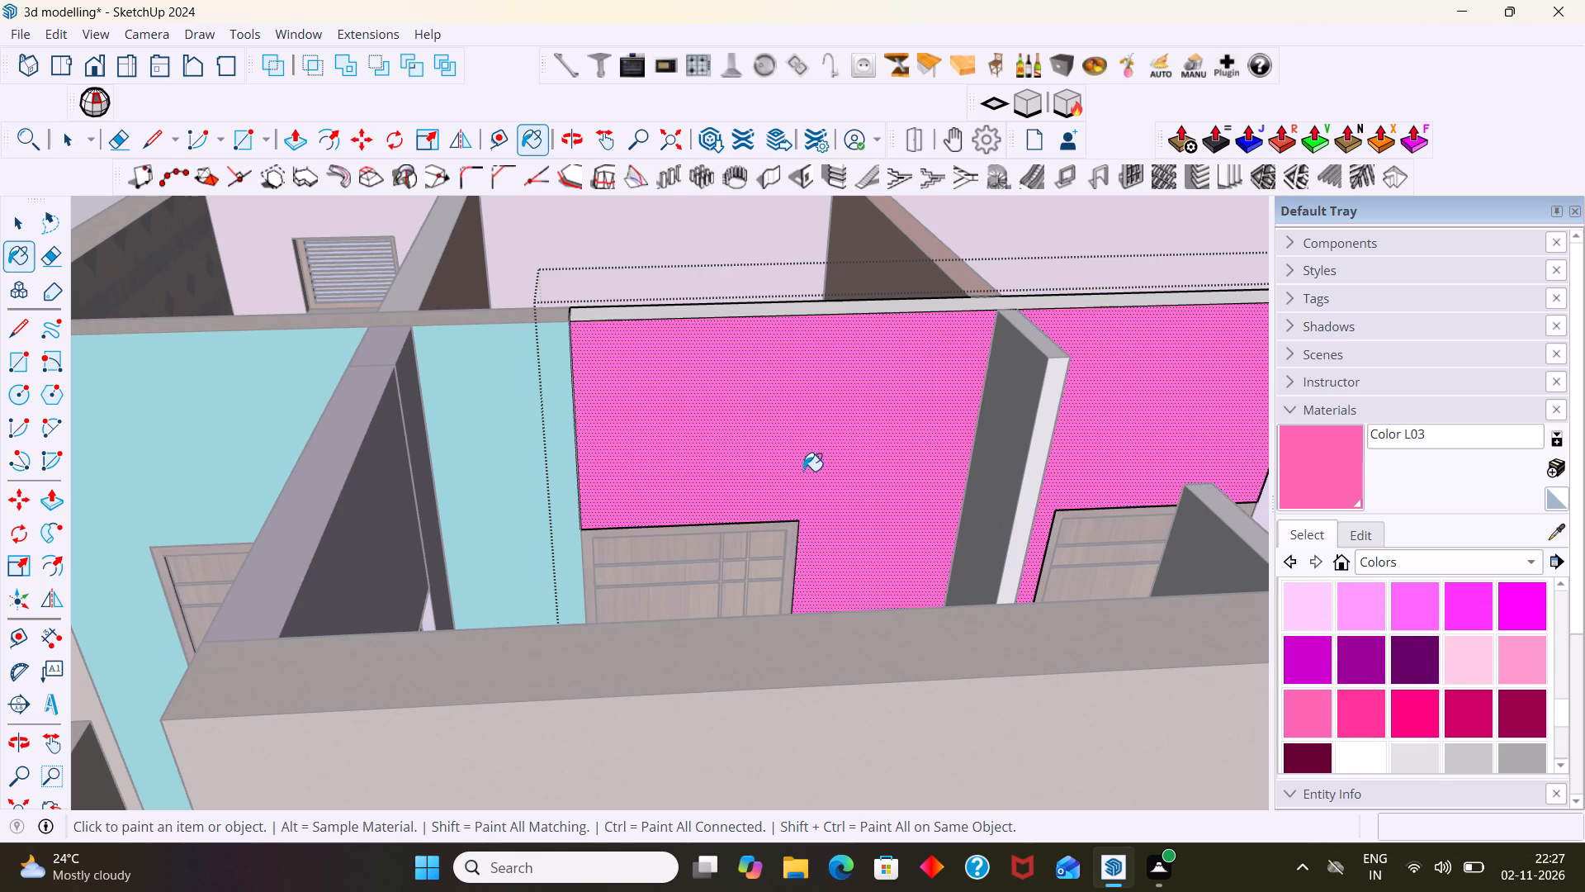
scroll(801, 469, down, 4)
key(space)
scroll(676, 458, down, 3)
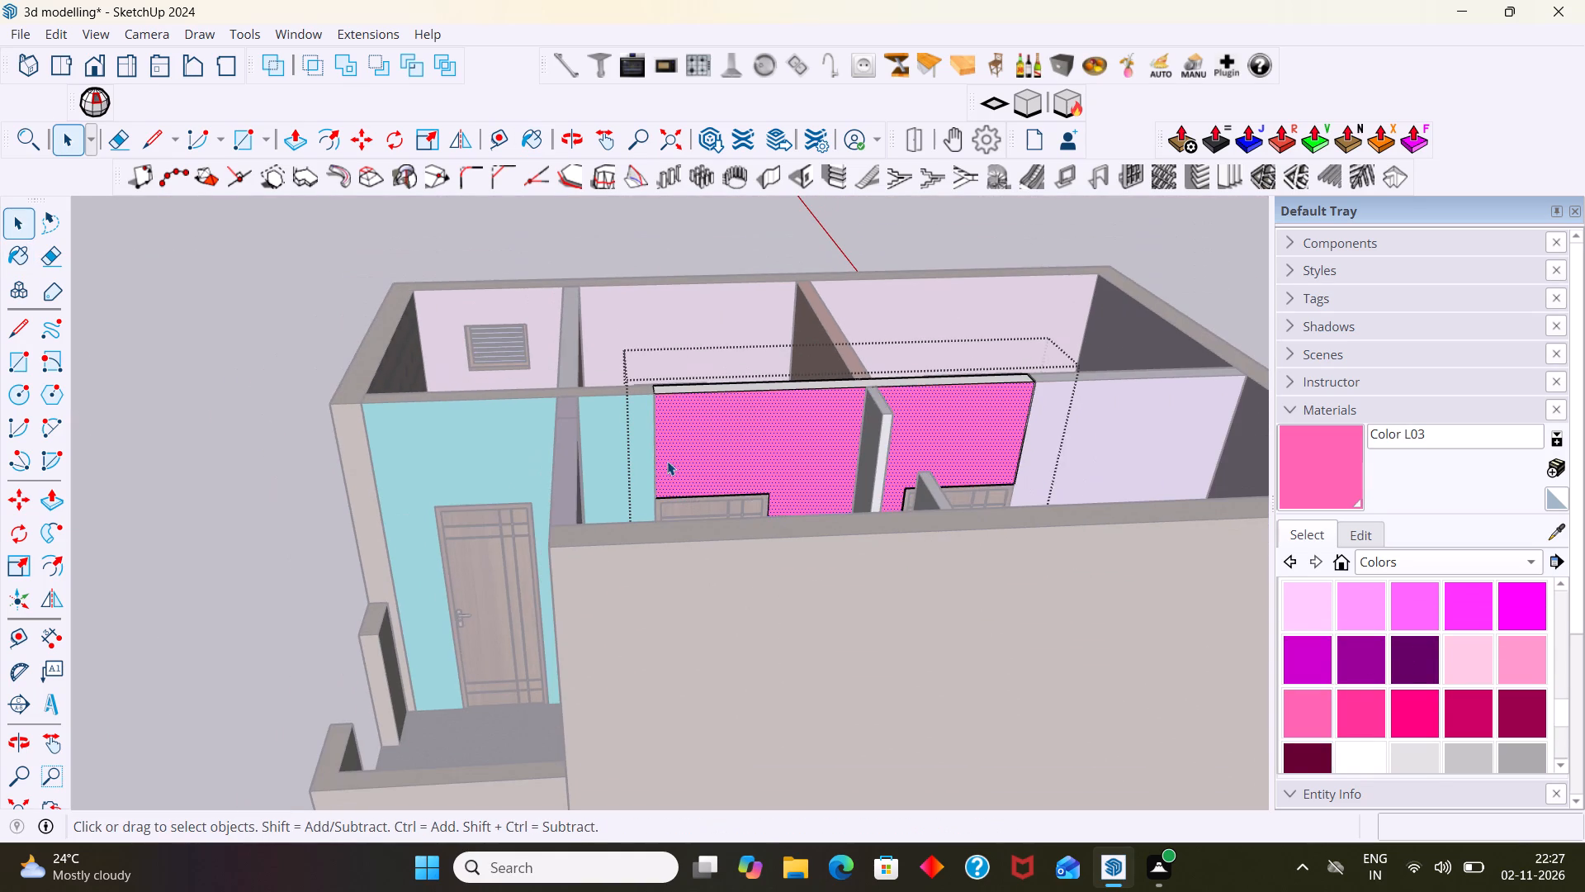
click(757, 225)
Open the adjoining lavender wall behind the sofa, paint its living-area face with Color L03, and leave editing.
middle_drag(752, 377, 673, 477)
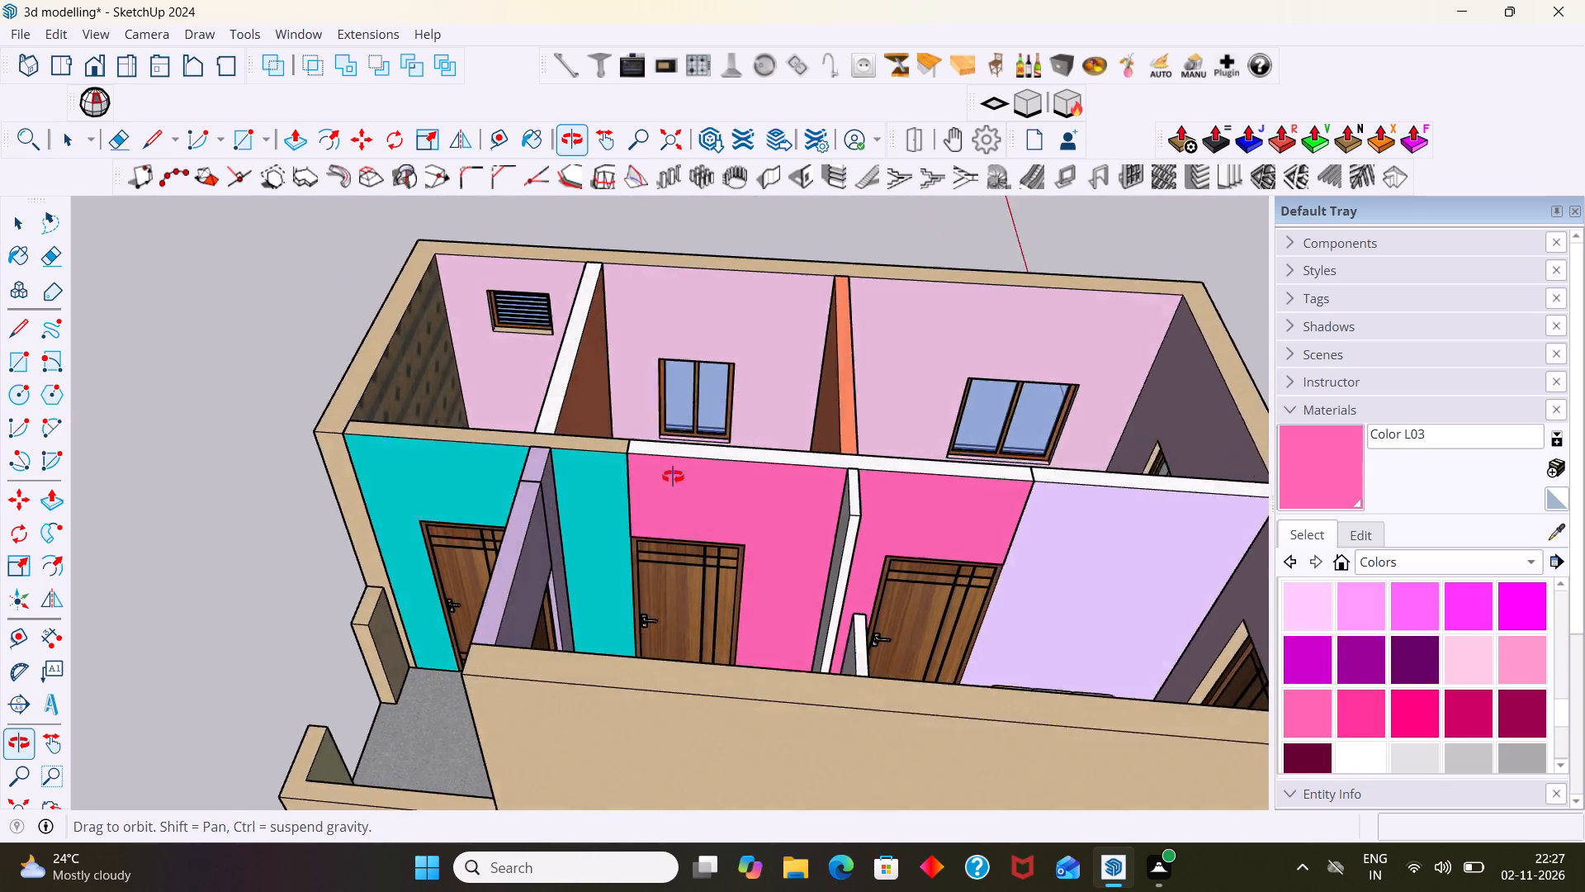
middle_drag(673, 477, 617, 434)
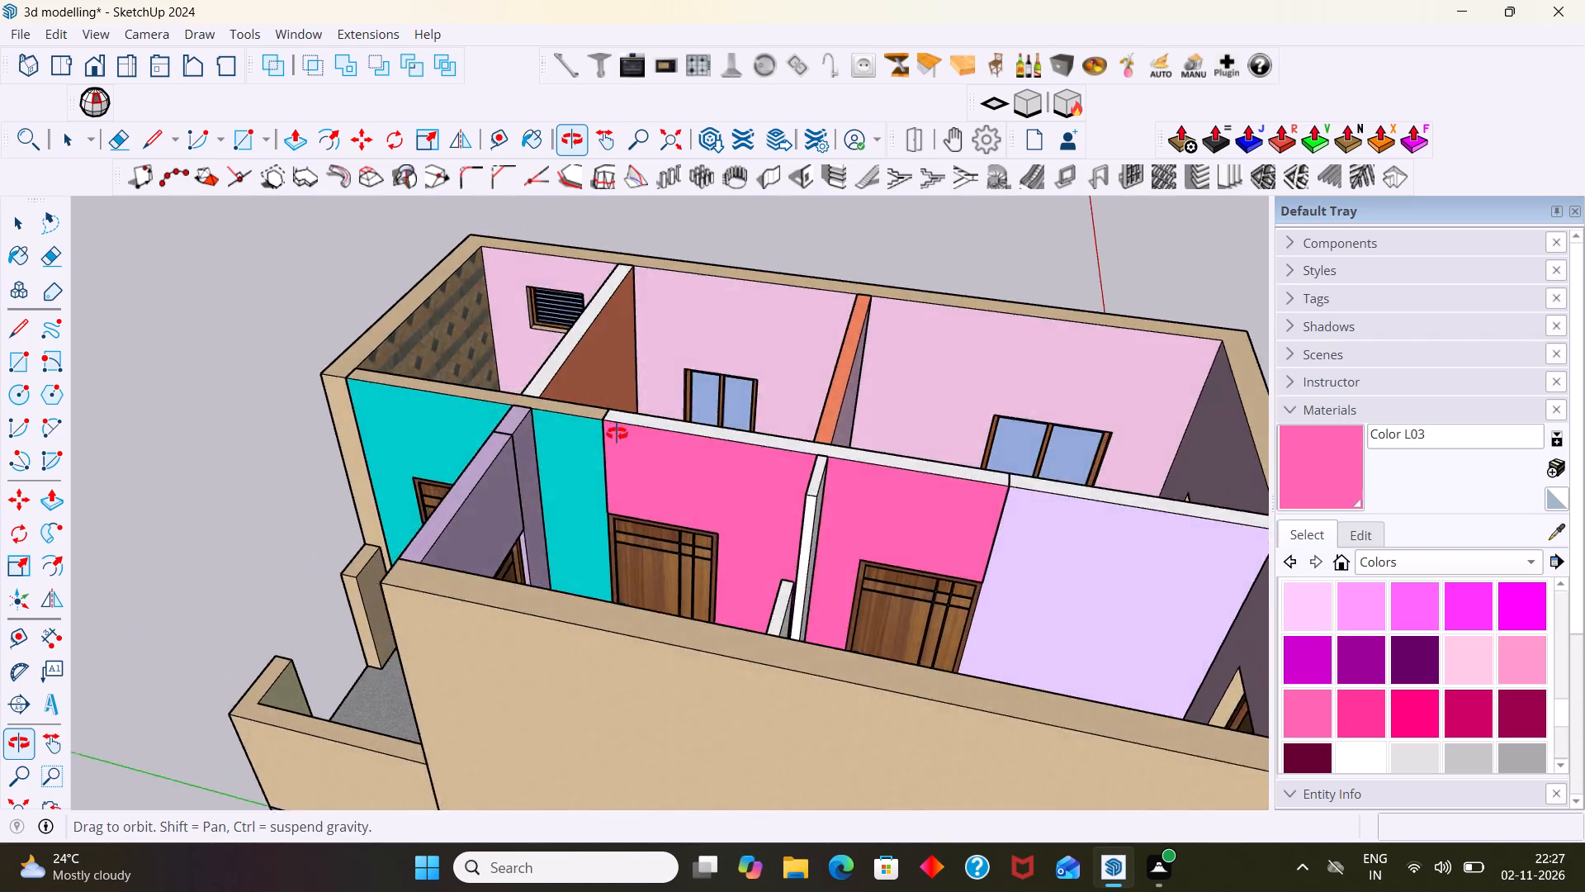
middle_drag(617, 434, 891, 393)
shift+middle_drag(890, 388, 611, 392)
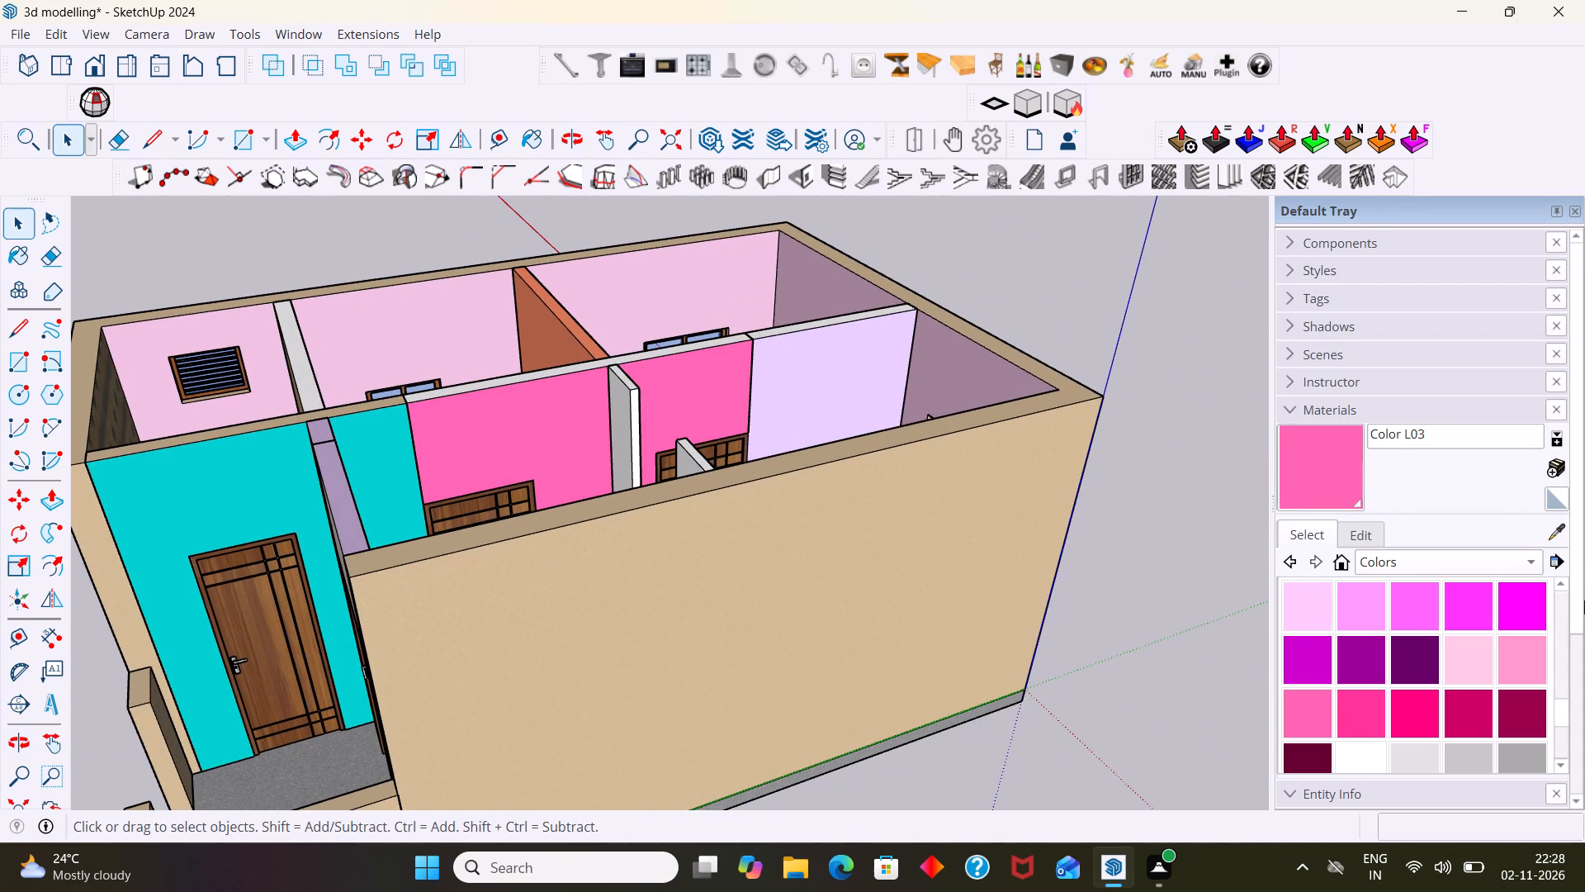
scroll(1164, 406, up, 5)
middle_drag(758, 420, 764, 510)
scroll(755, 496, up, 5)
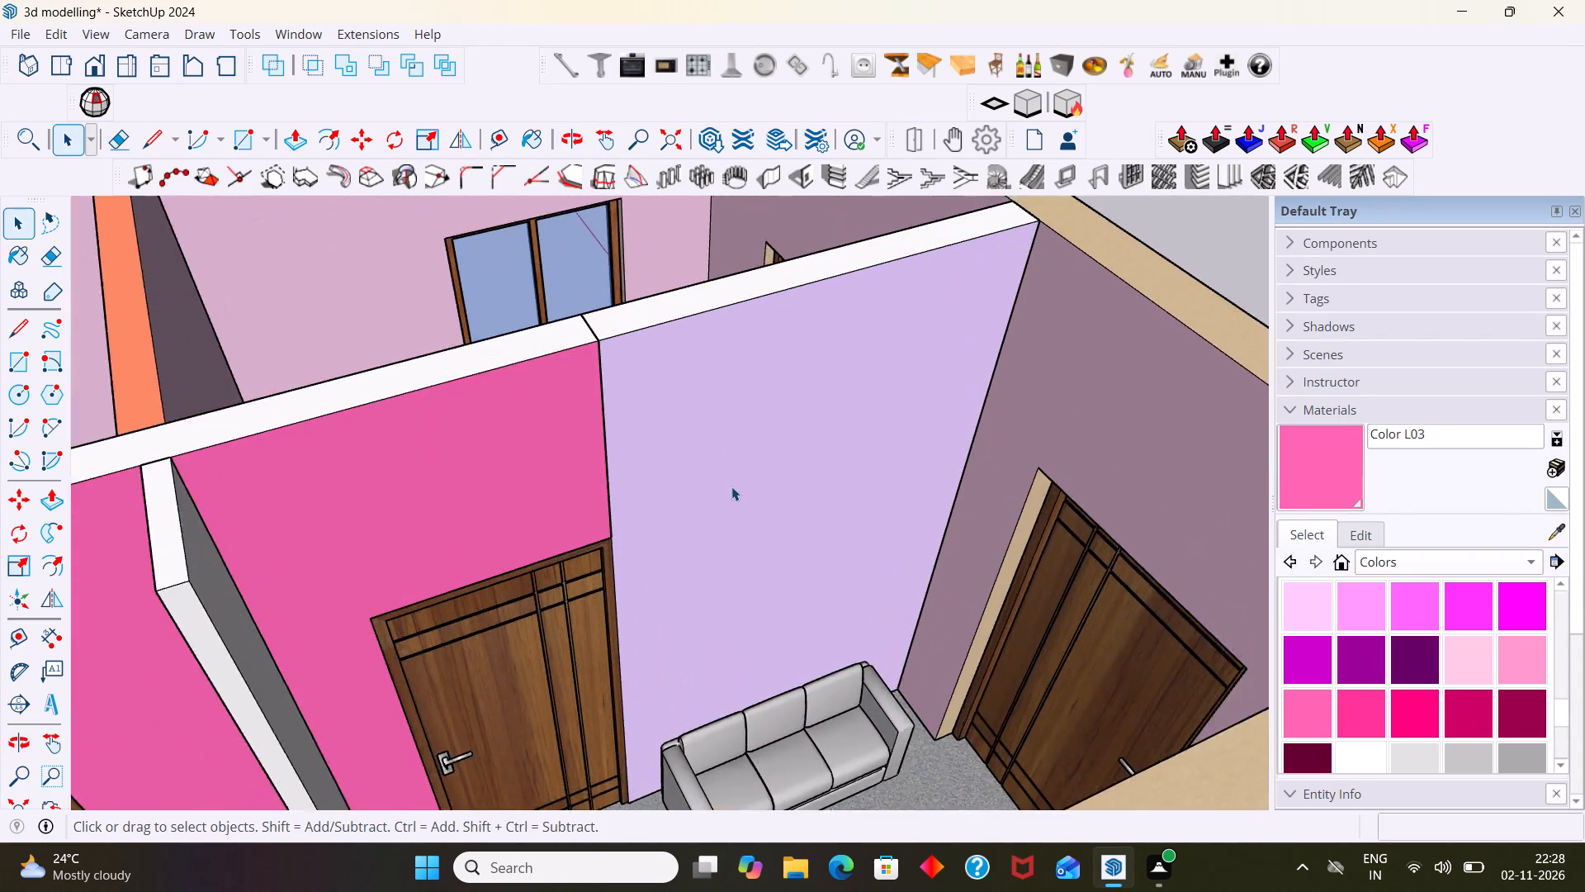
triple_click(731, 484)
click(729, 488)
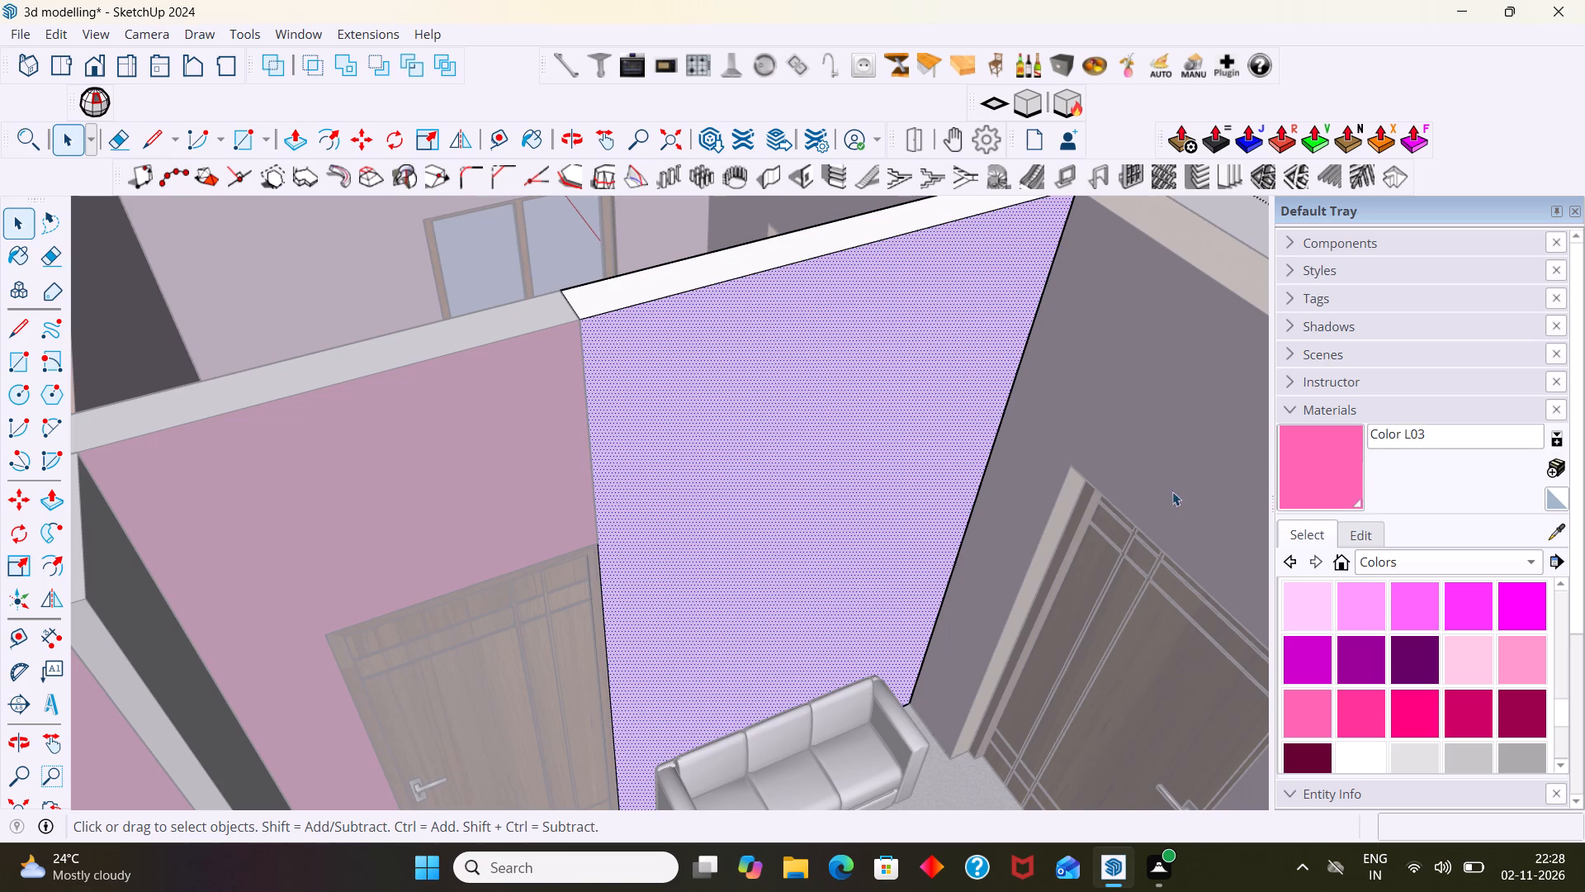
drag(1346, 476, 1336, 475)
click(759, 472)
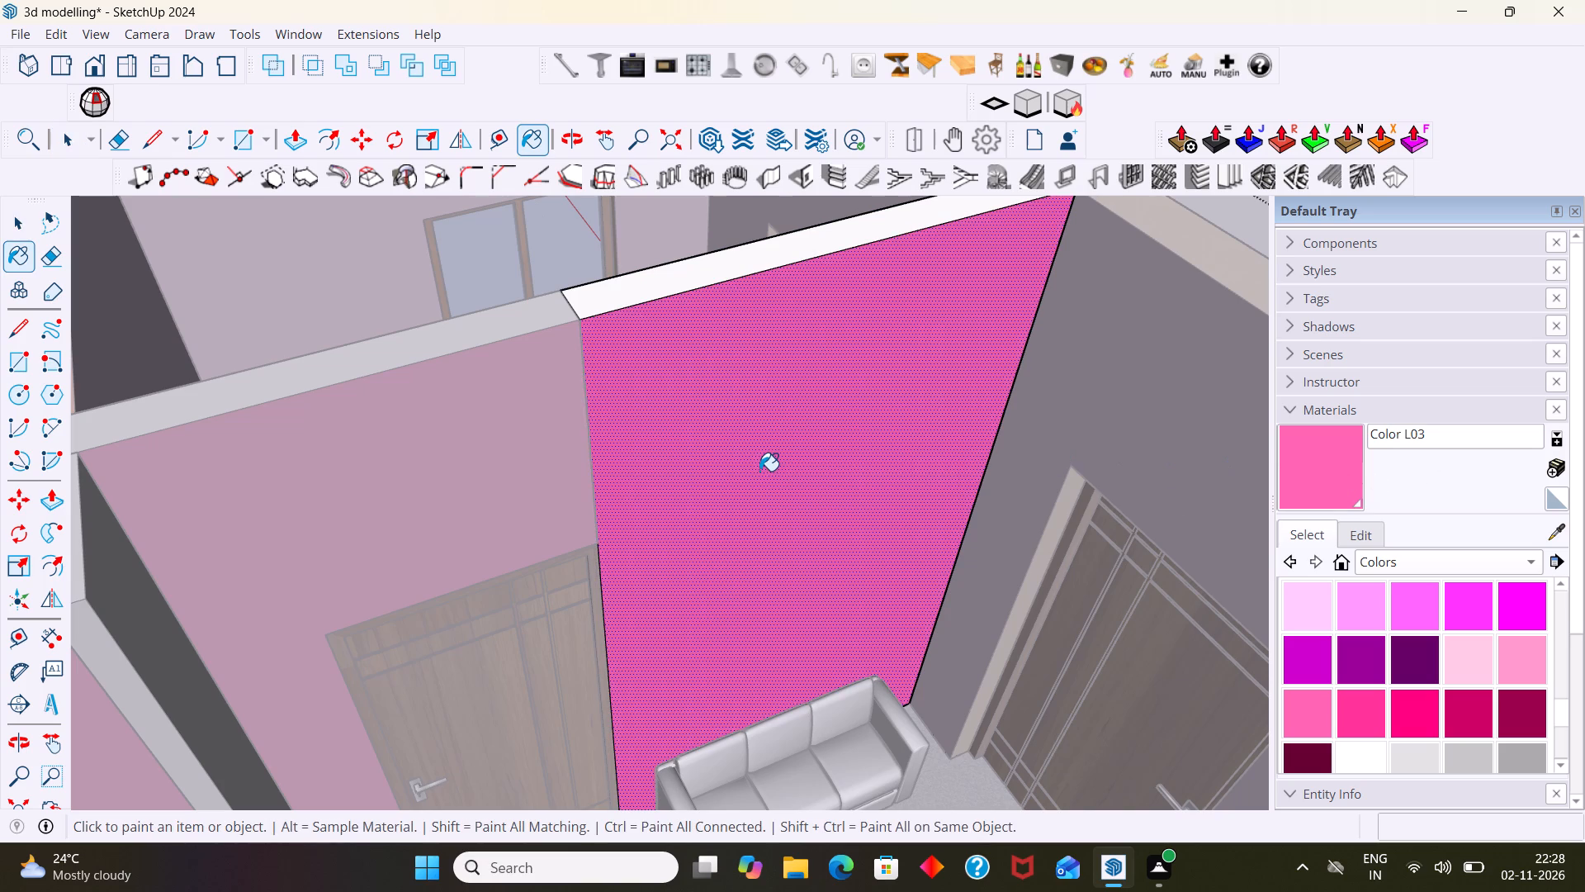
key(space)
scroll(1005, 441, down, 5)
click(1203, 251)
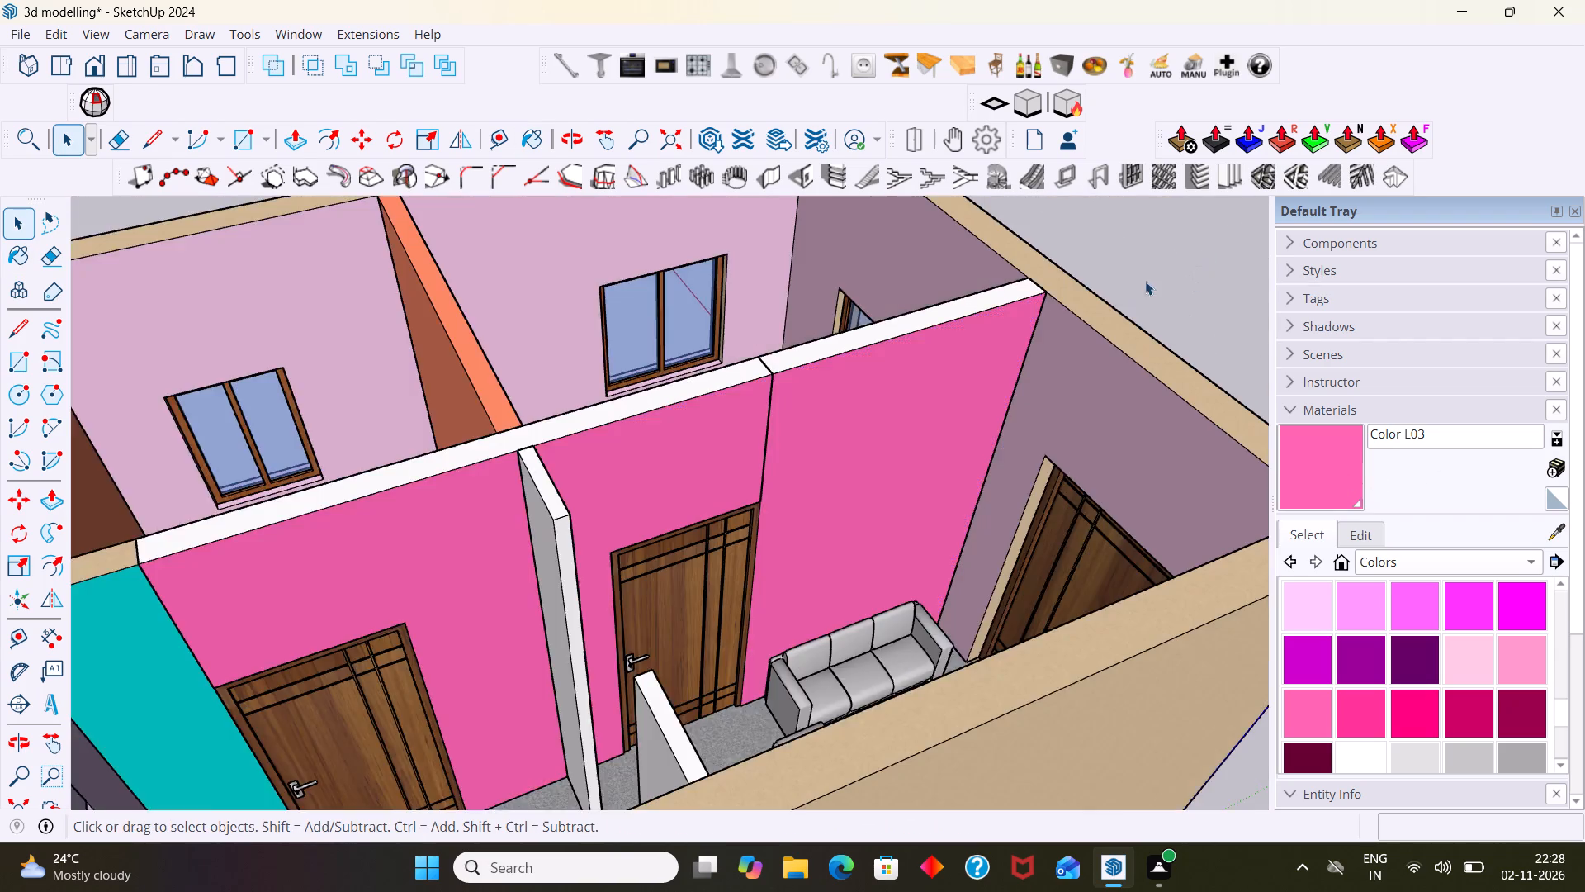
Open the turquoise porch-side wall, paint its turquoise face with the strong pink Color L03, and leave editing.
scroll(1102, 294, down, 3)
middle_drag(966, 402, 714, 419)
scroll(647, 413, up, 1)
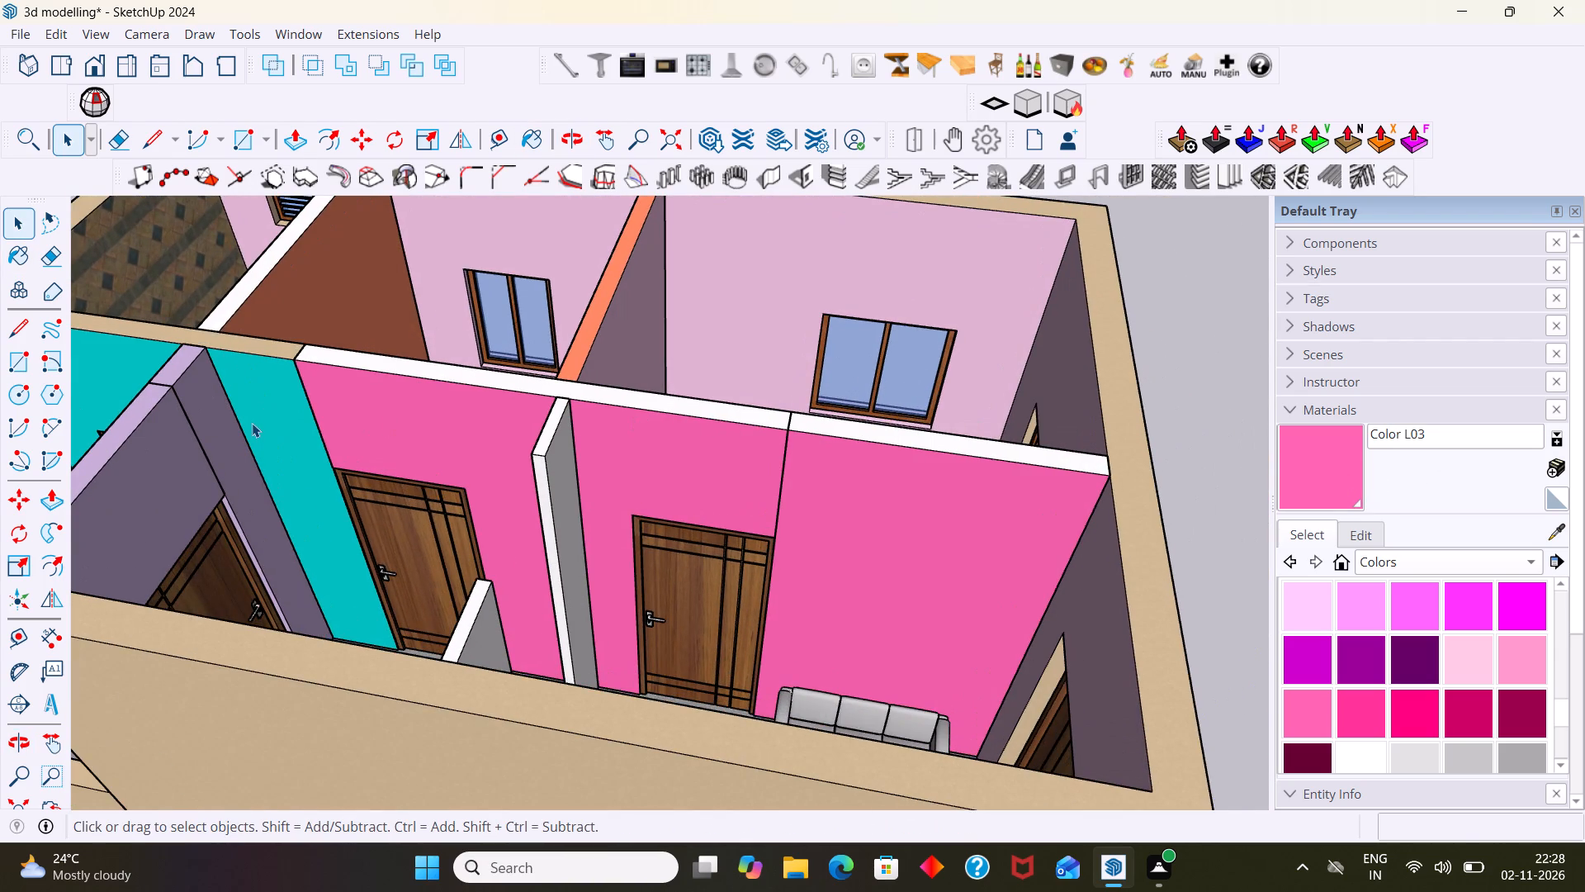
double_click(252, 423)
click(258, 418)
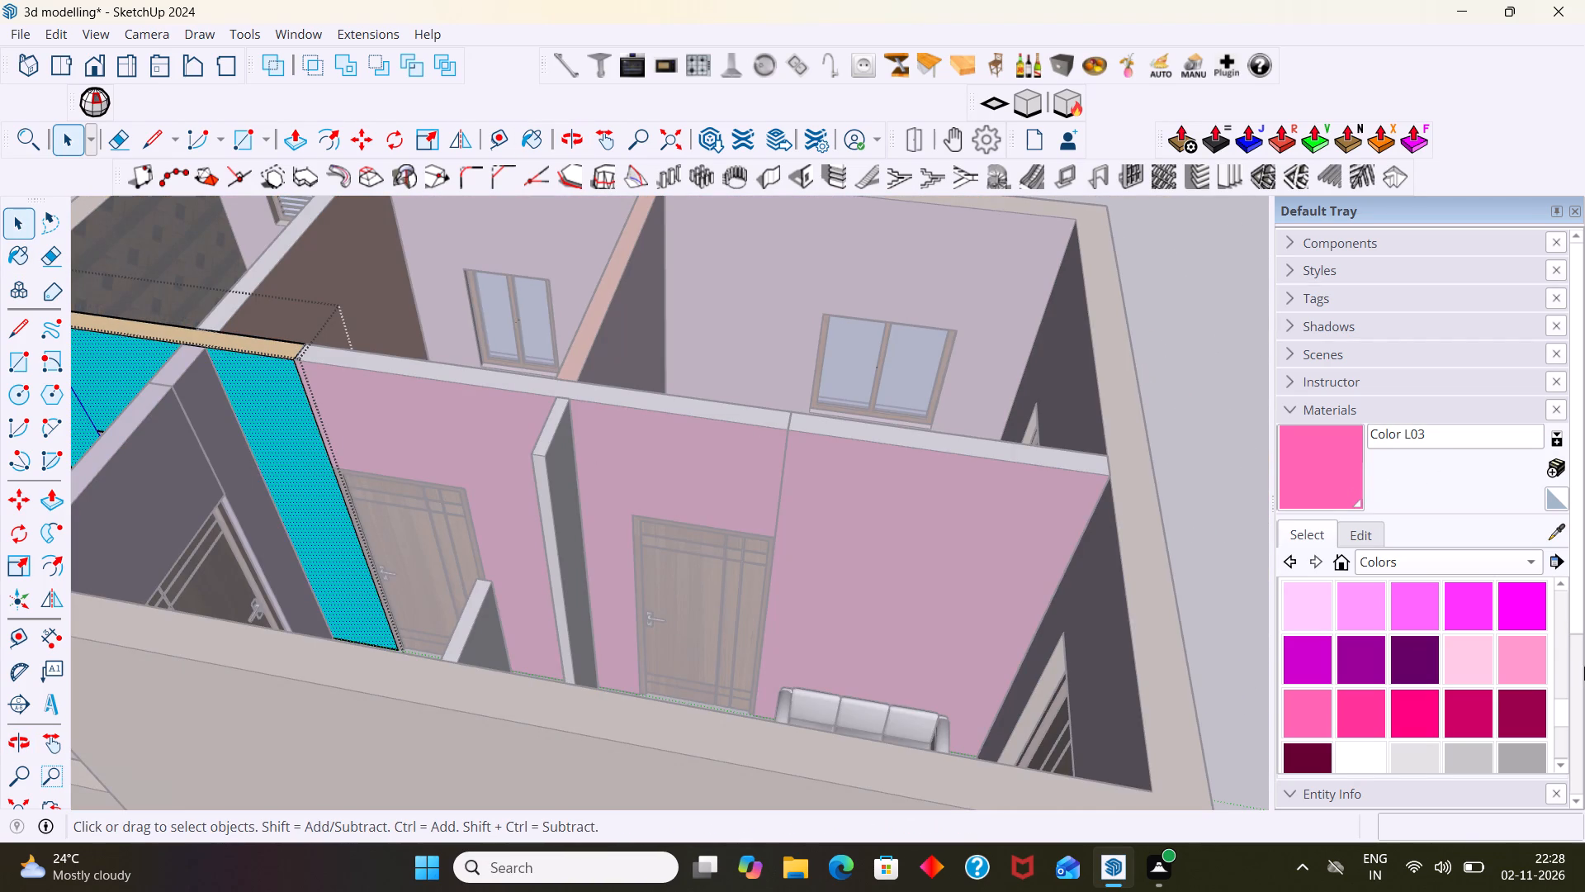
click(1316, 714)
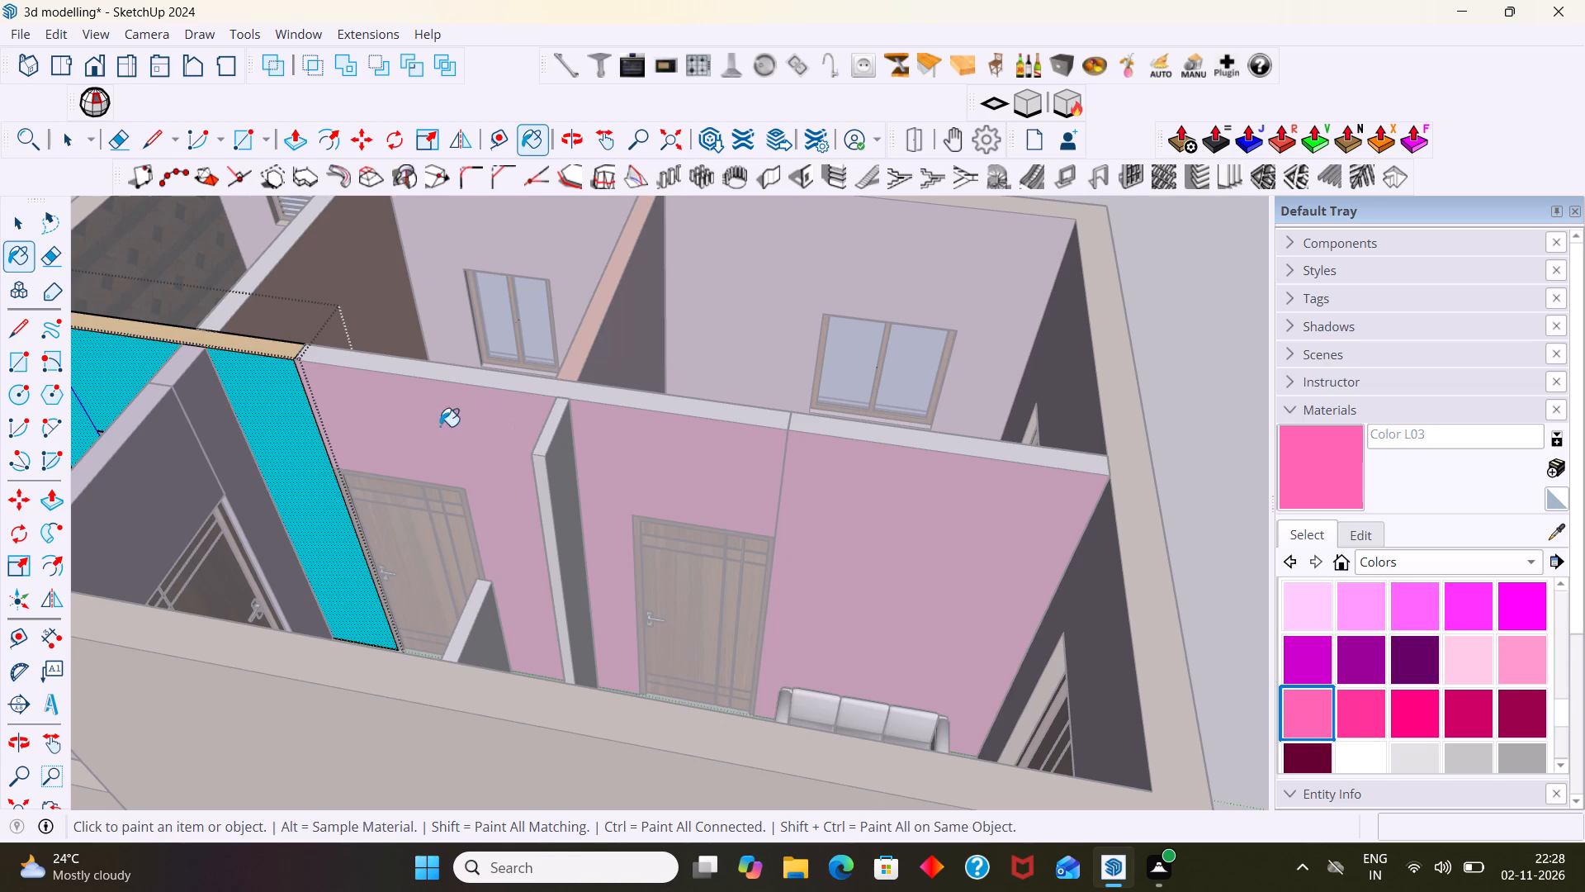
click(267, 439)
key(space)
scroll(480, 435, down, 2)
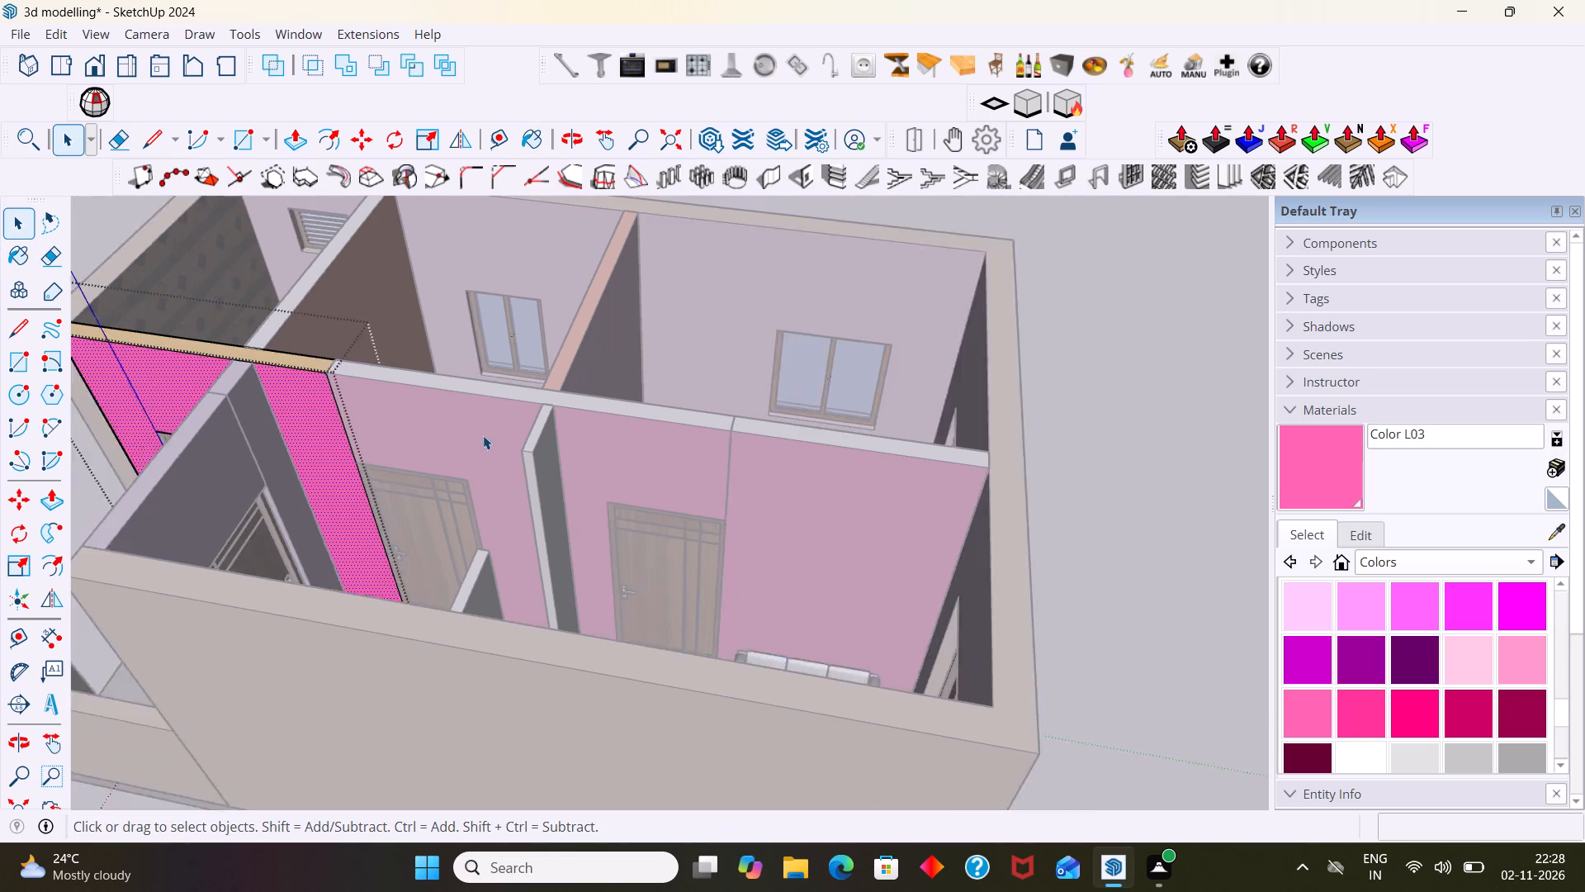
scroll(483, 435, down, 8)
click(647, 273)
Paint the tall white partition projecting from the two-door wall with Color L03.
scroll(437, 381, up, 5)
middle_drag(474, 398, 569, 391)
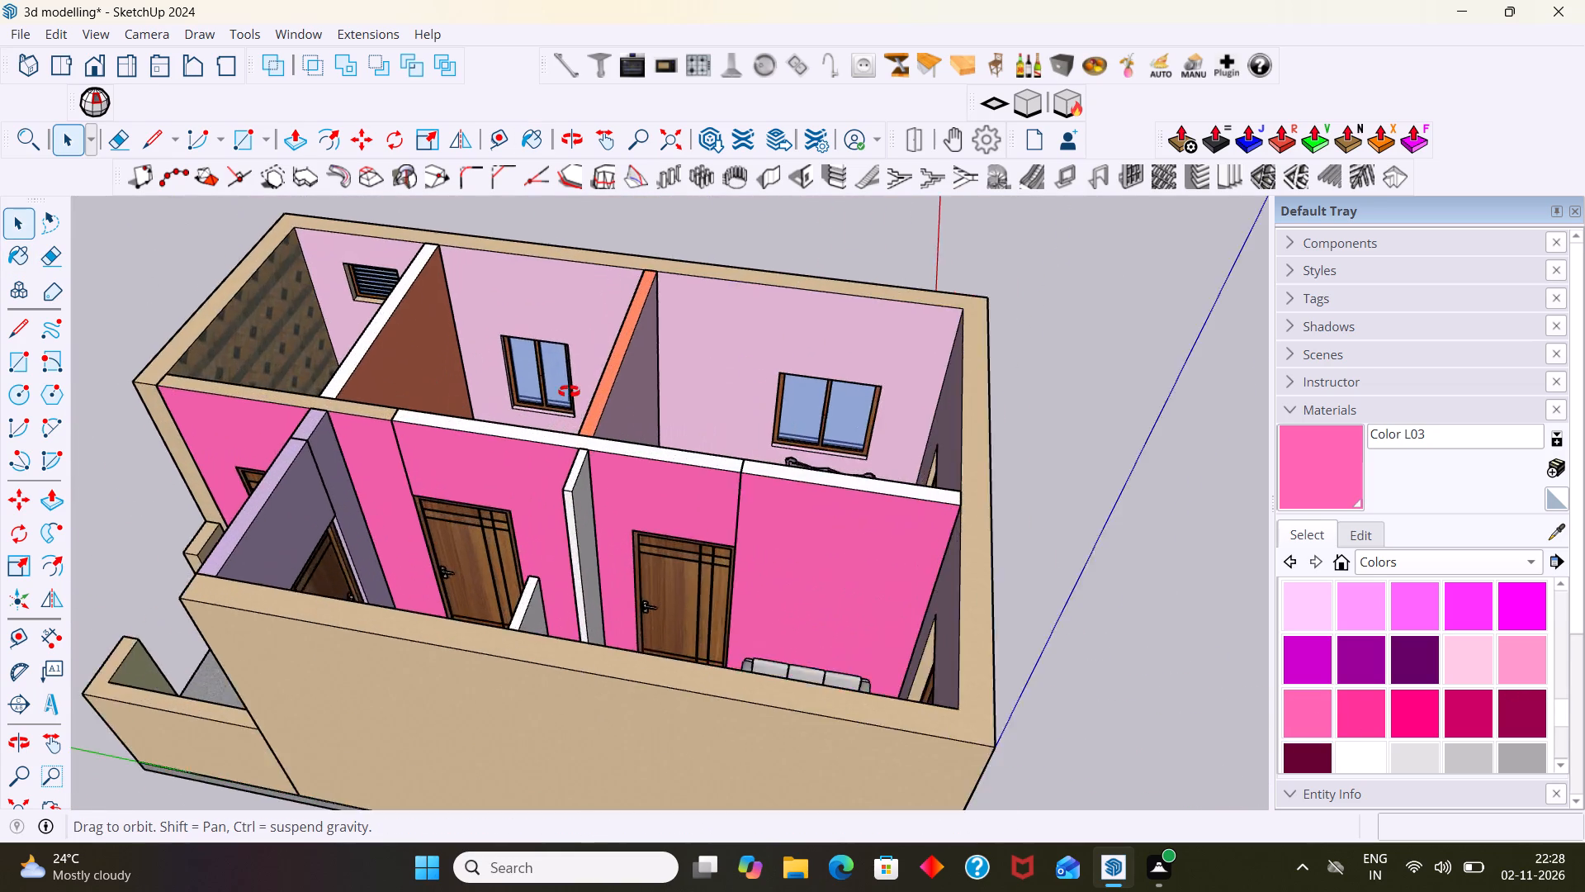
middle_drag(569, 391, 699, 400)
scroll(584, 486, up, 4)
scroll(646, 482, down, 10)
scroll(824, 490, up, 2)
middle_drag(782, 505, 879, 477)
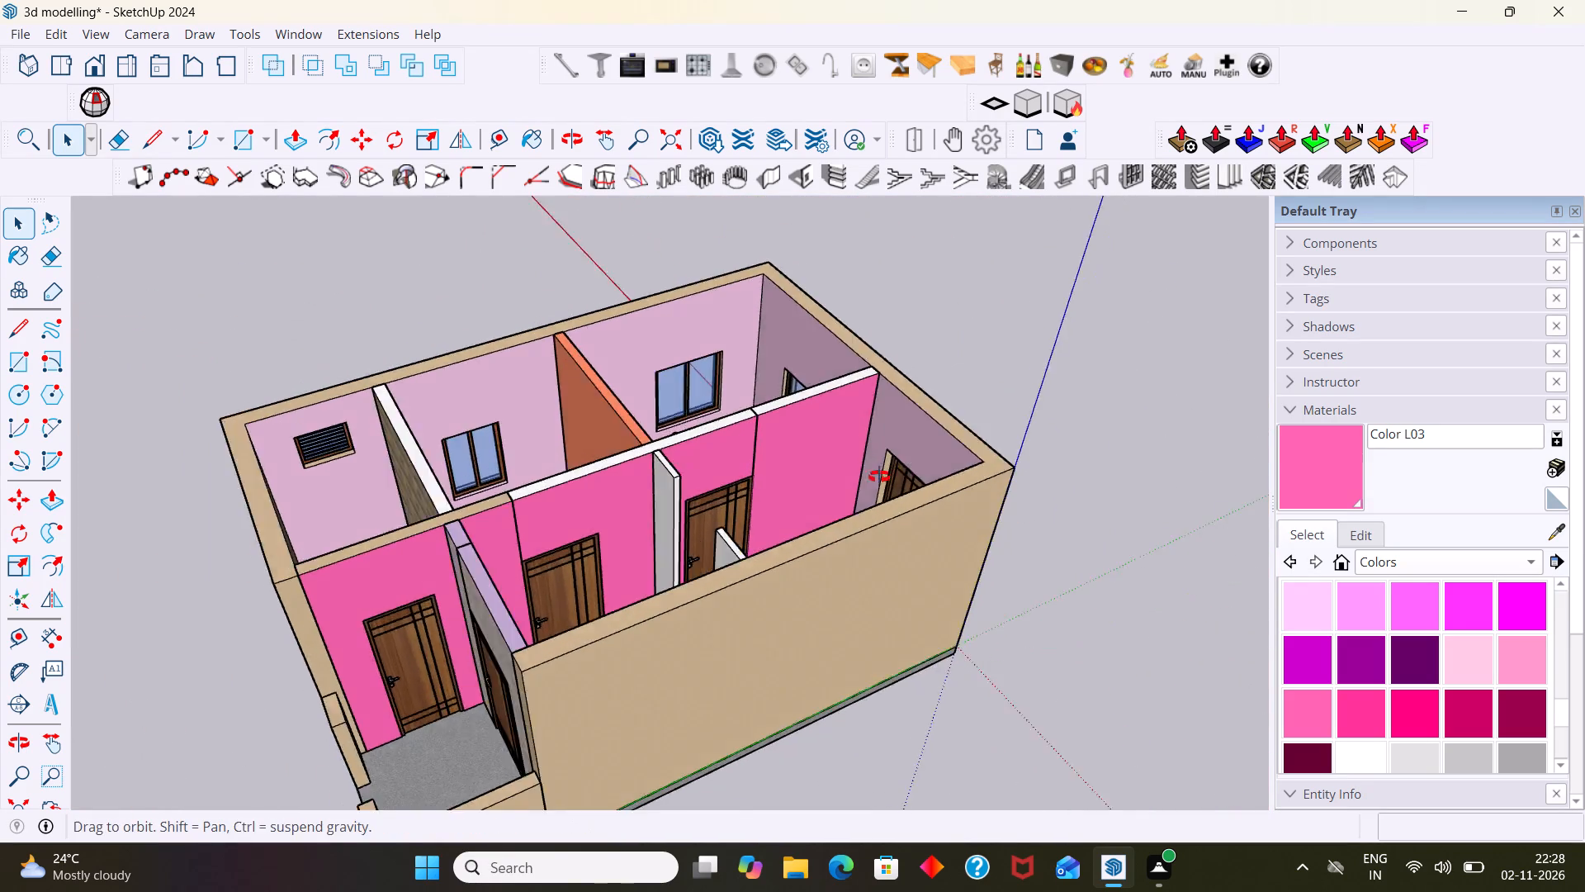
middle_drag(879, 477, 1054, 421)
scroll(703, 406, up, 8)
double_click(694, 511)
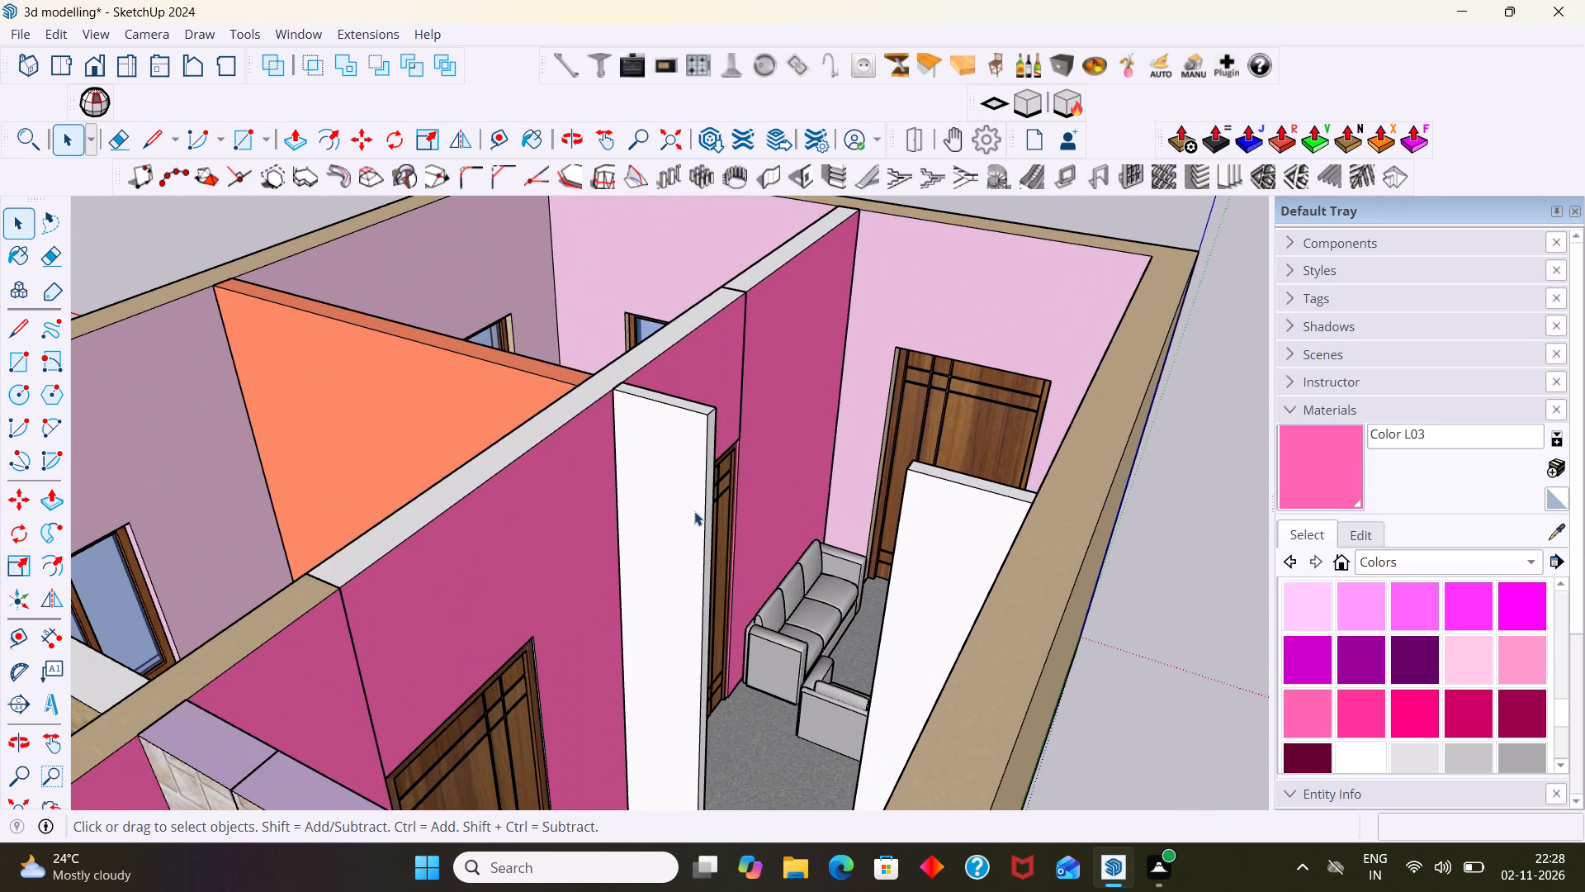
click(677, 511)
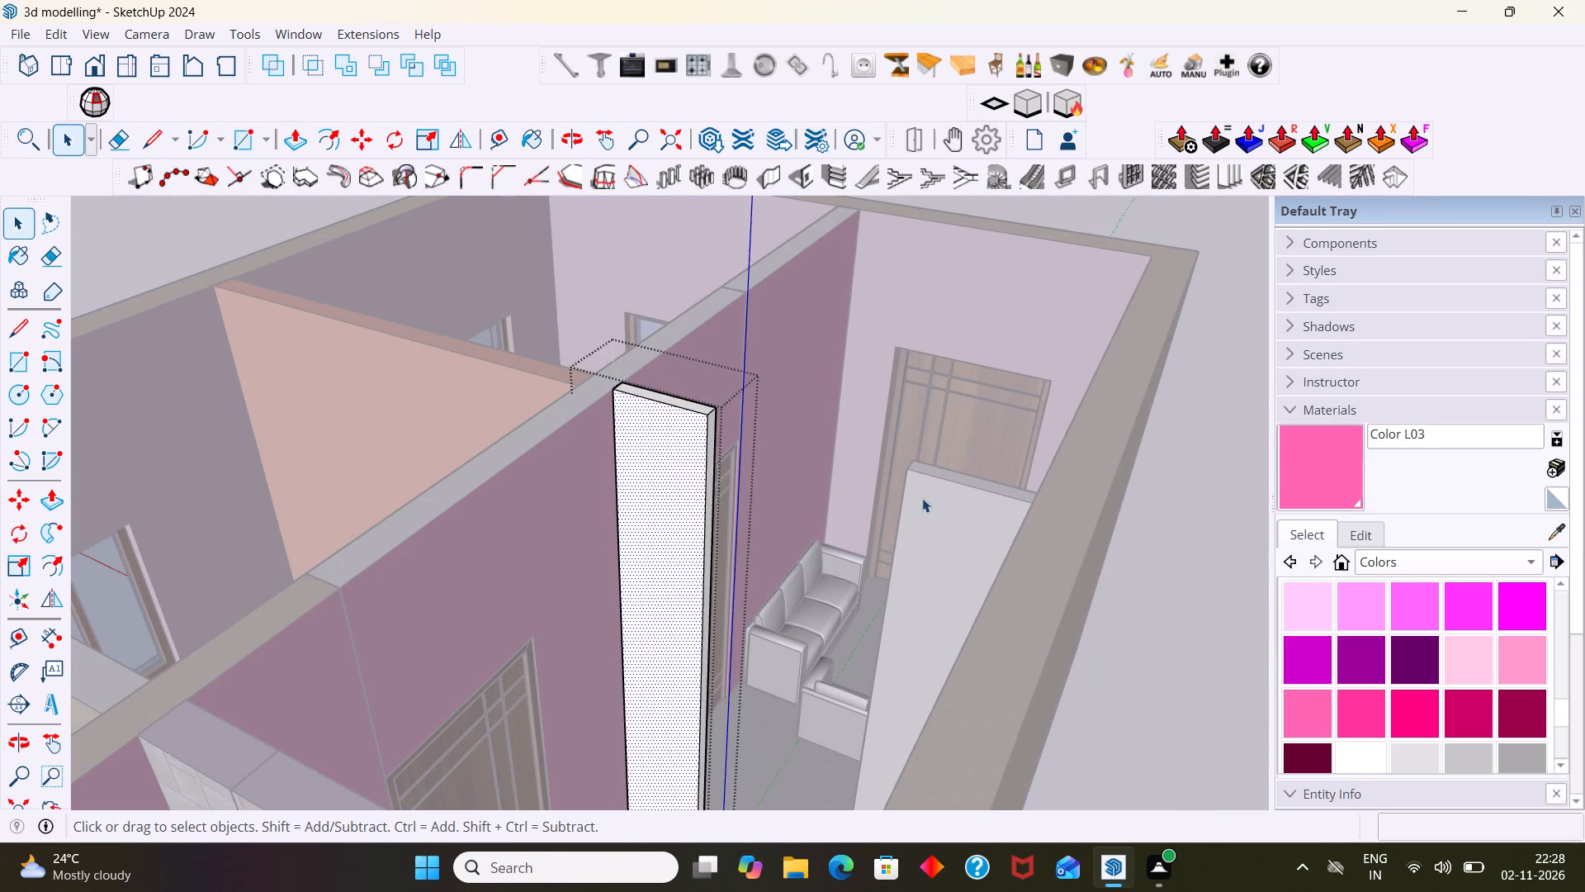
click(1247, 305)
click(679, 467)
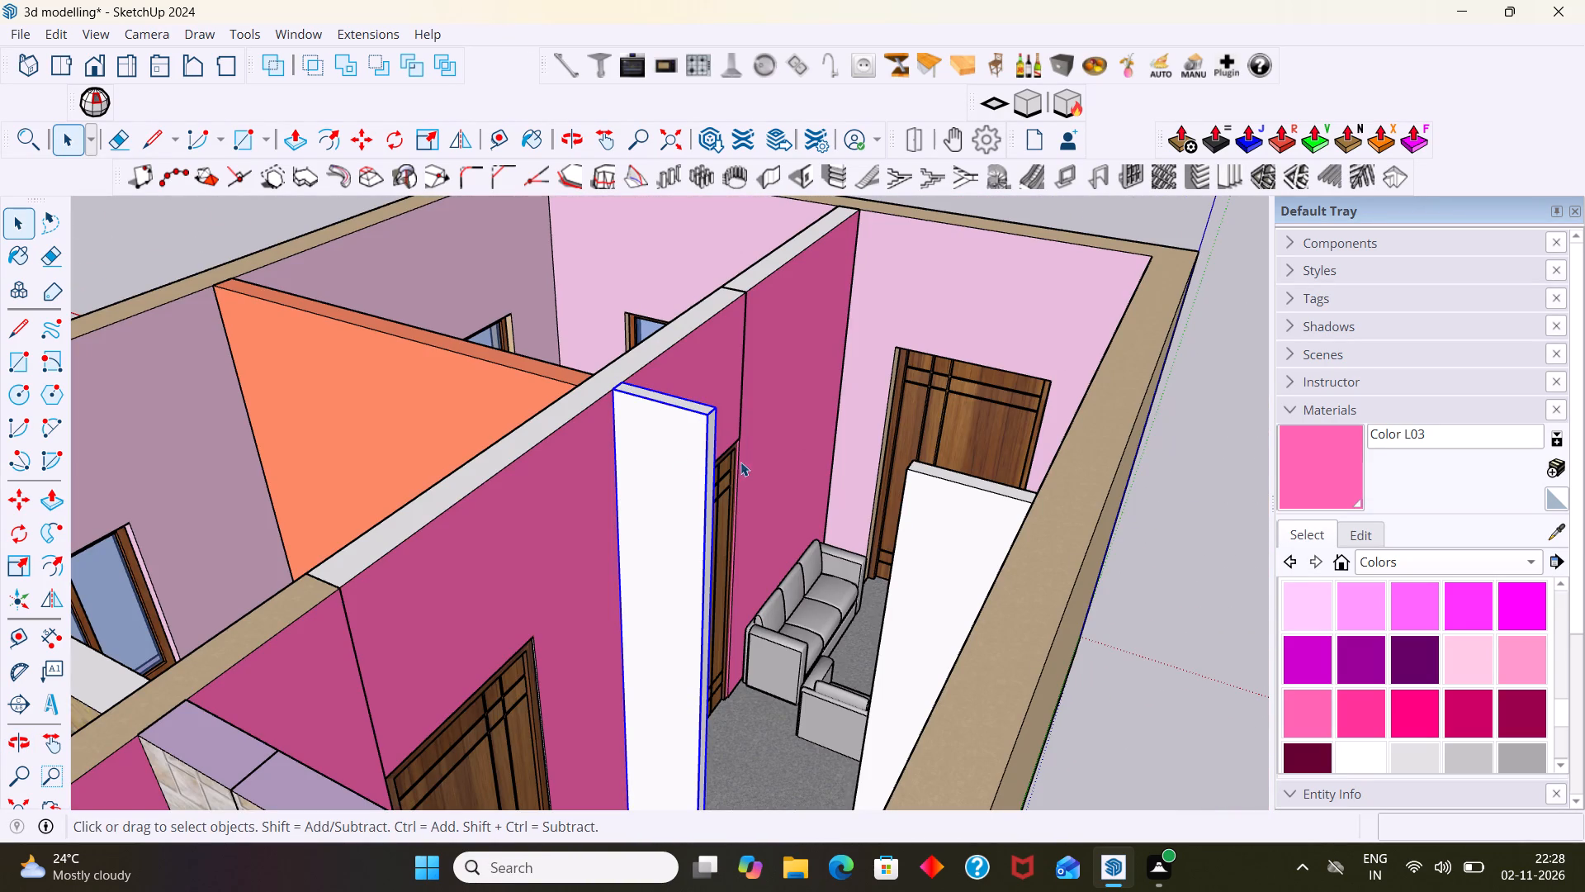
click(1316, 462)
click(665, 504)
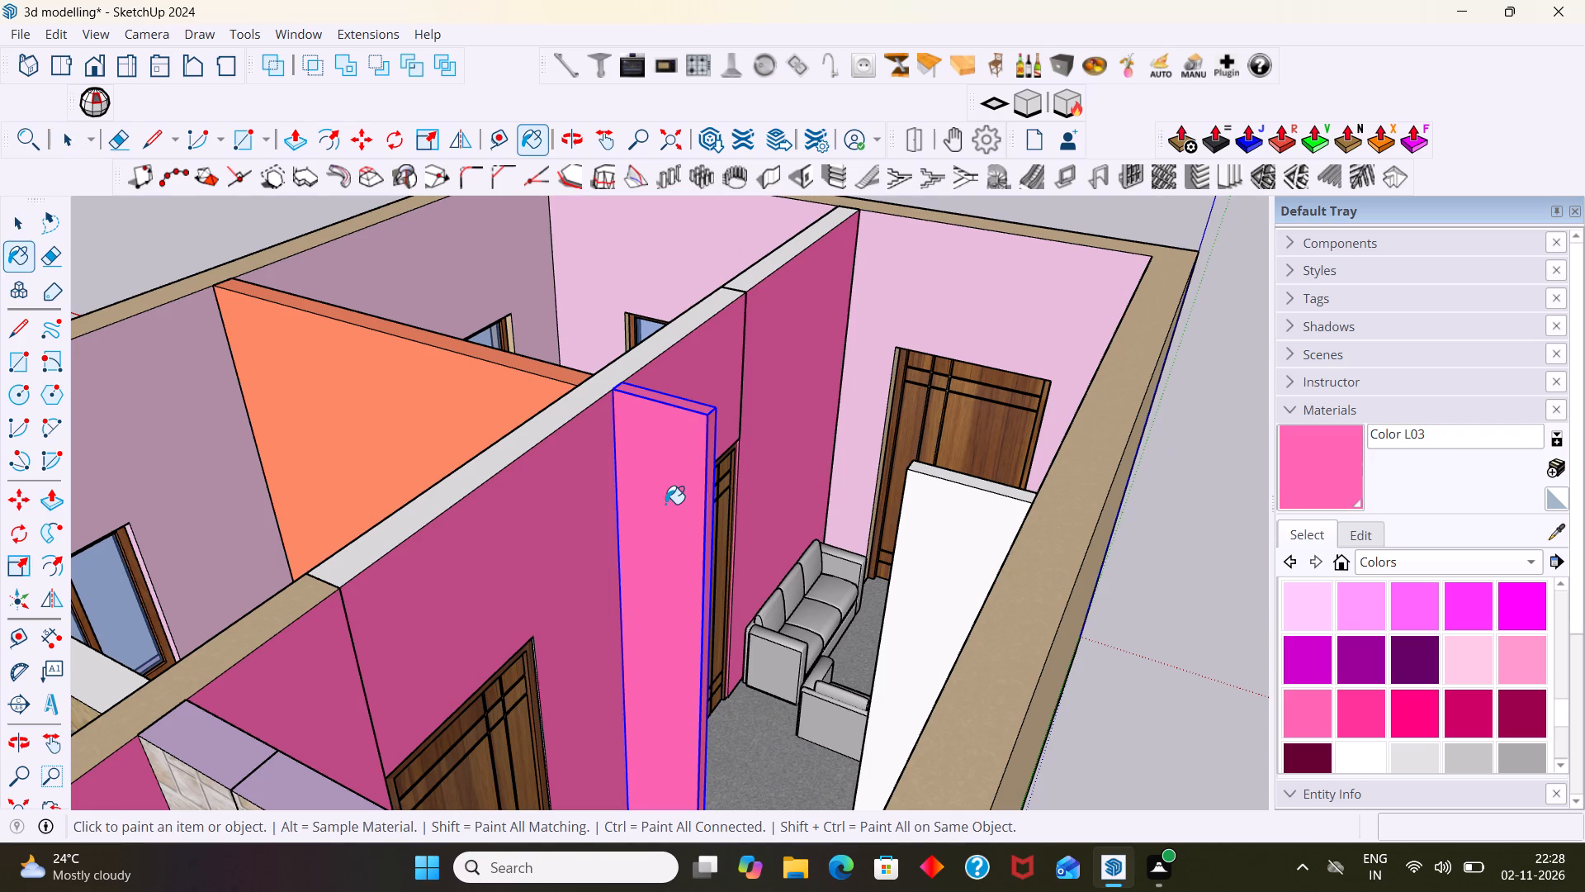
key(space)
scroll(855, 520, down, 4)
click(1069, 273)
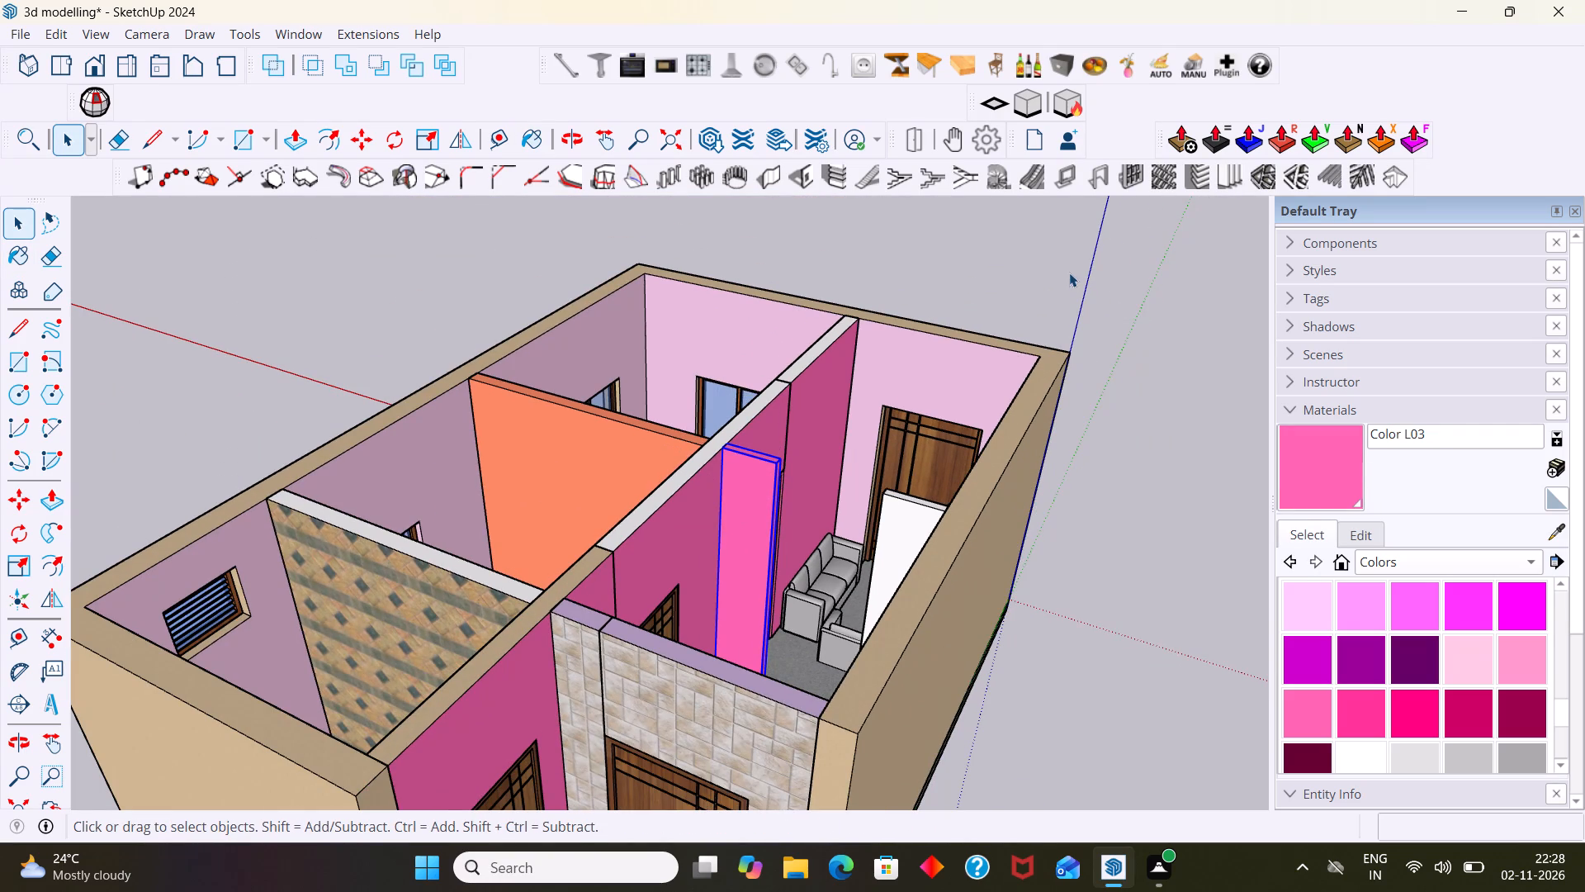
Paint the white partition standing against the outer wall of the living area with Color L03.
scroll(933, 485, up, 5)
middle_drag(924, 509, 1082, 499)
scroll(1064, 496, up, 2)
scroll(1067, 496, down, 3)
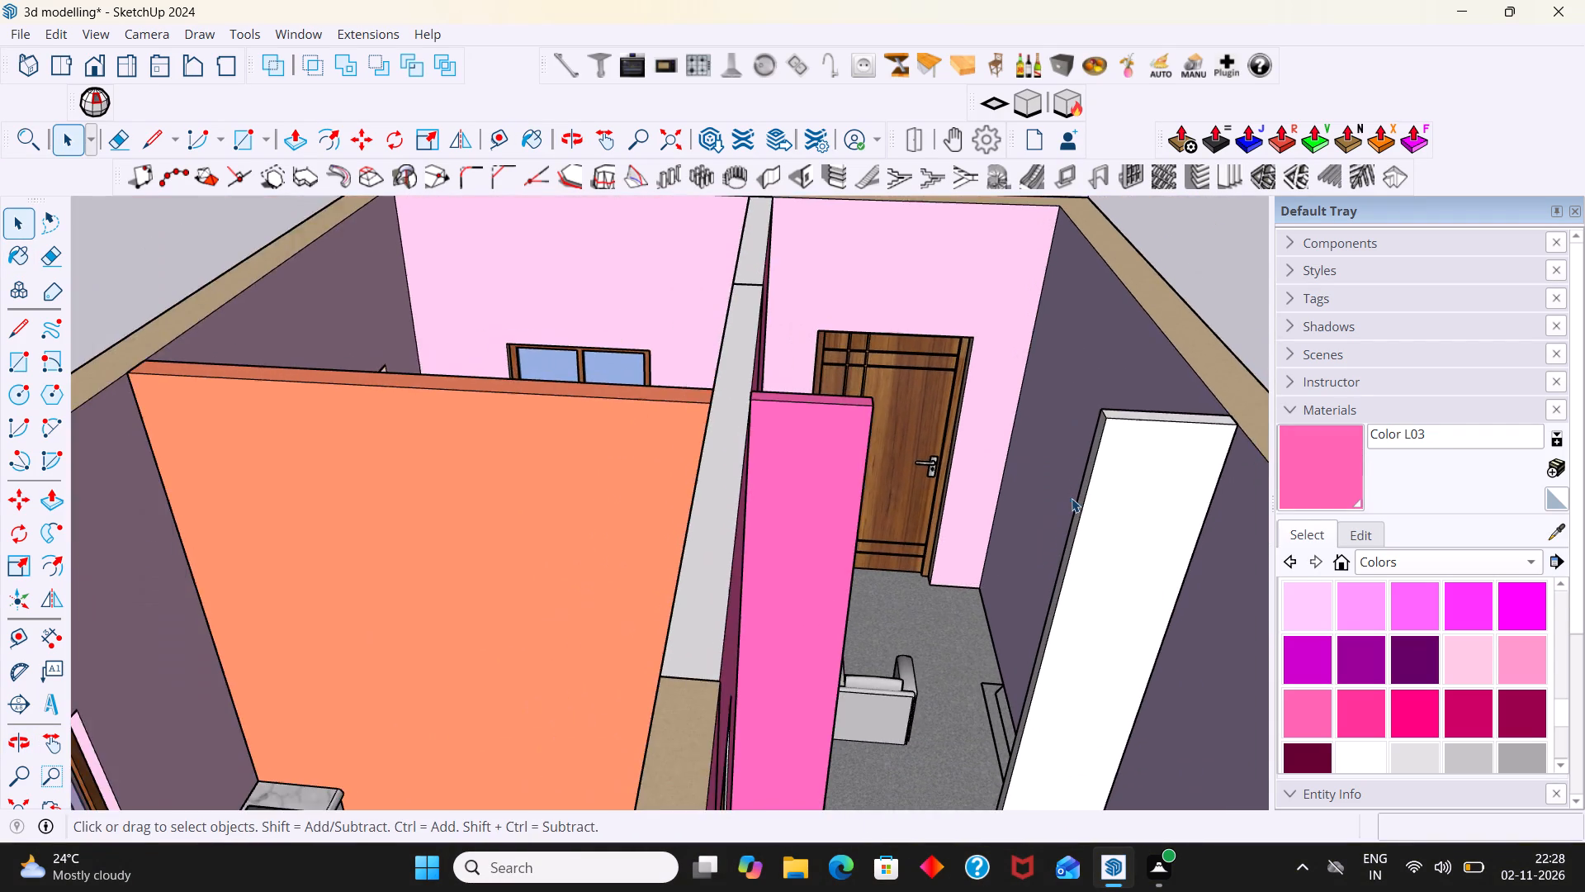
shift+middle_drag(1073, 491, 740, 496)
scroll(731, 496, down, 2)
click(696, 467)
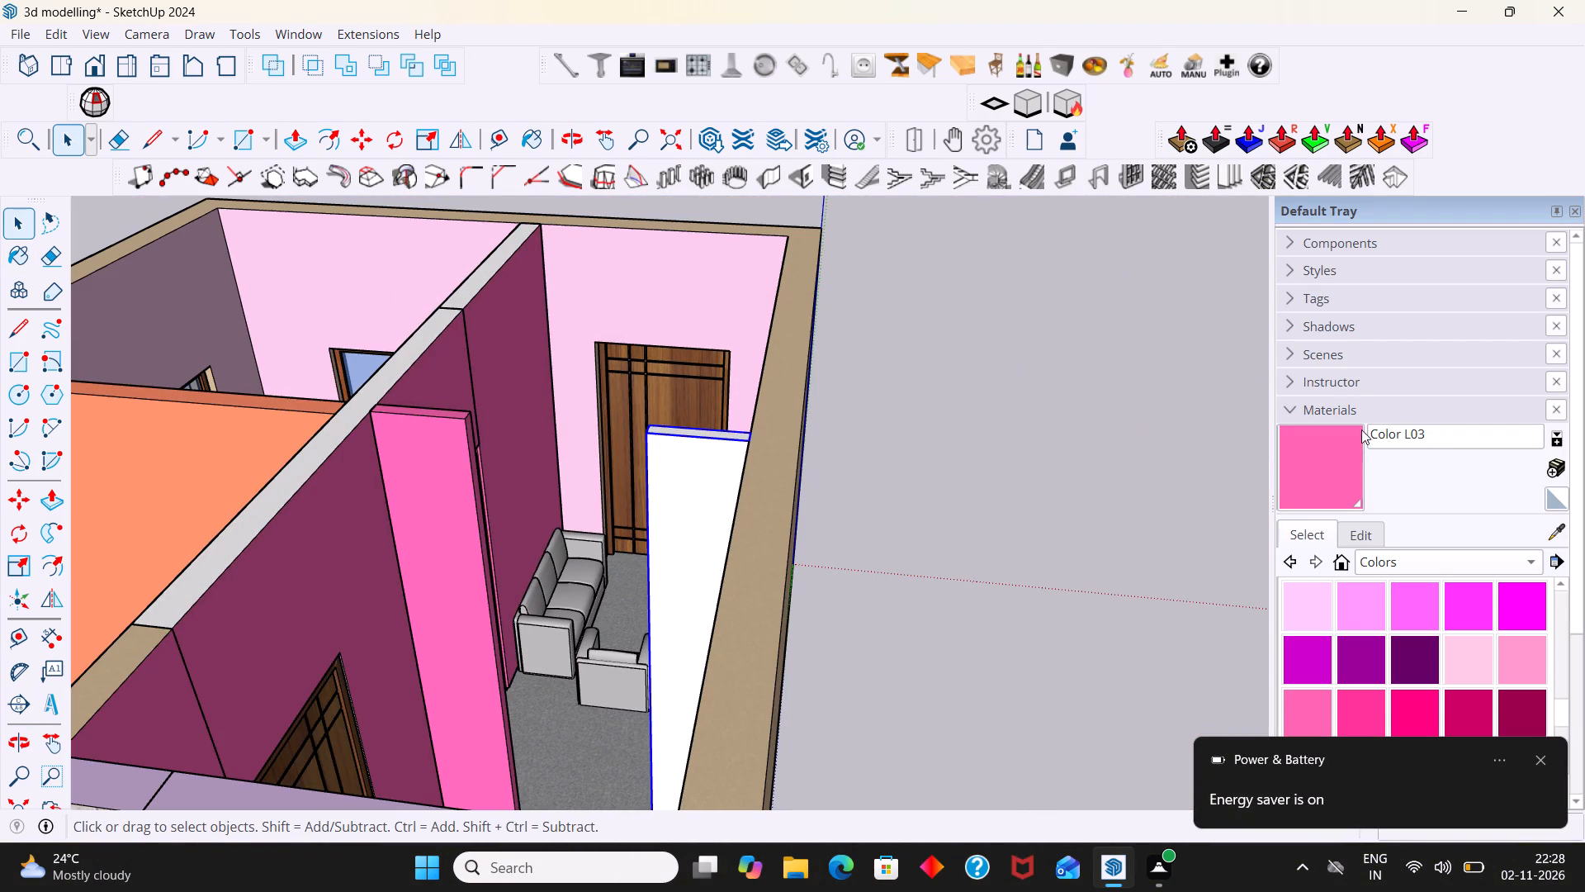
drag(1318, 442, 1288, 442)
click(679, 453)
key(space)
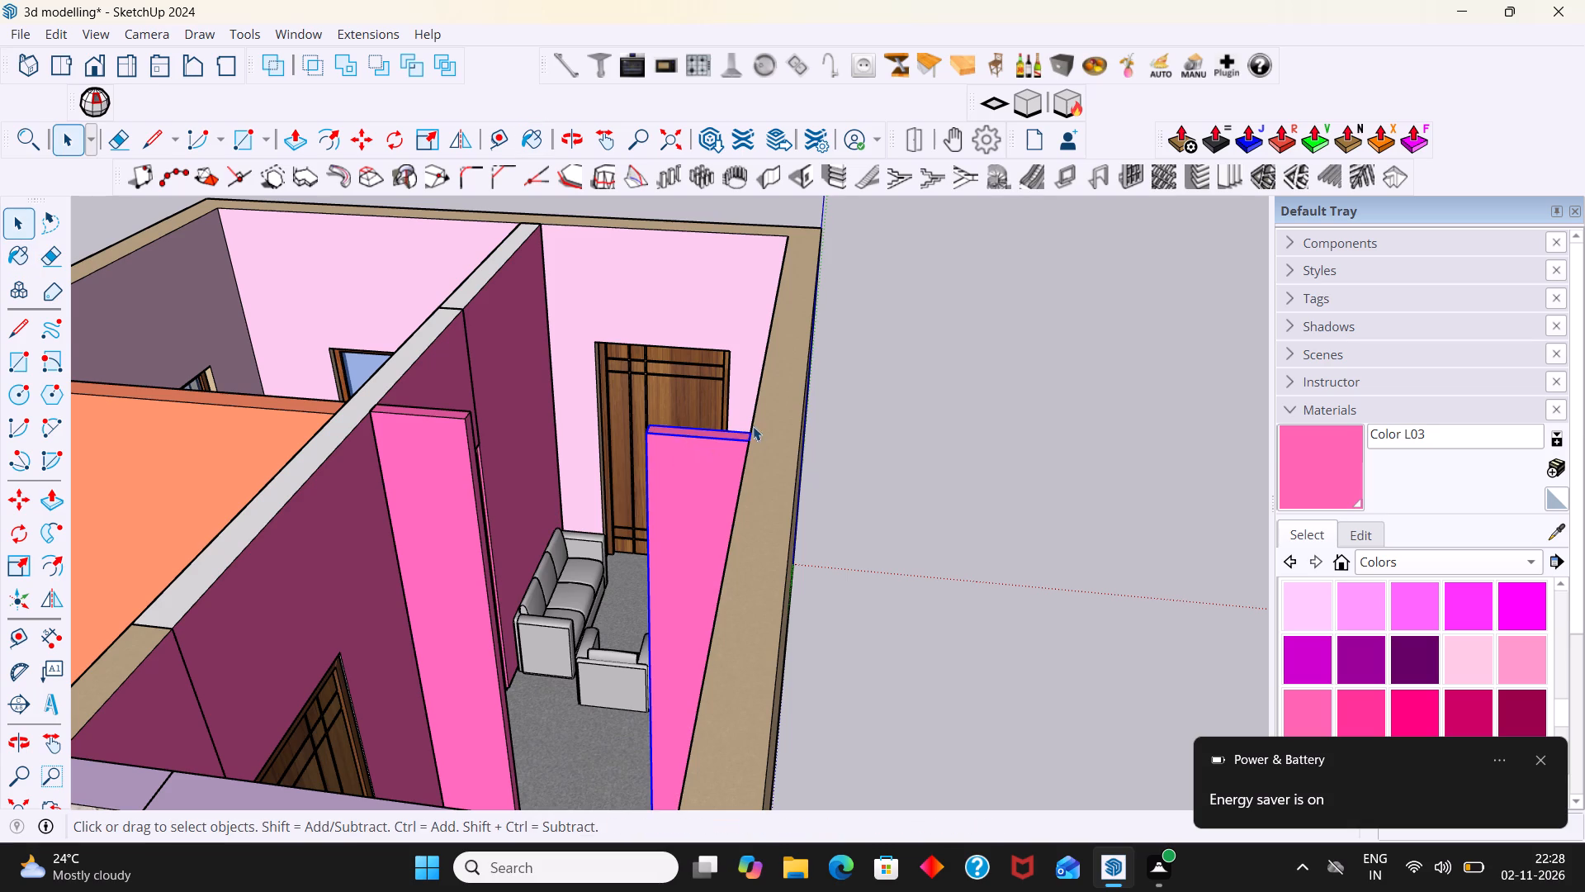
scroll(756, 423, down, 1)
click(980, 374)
Examine the strong pink walls and partitions from several sides of the house against the light pink back rooms.
middle_drag(703, 409, 1102, 415)
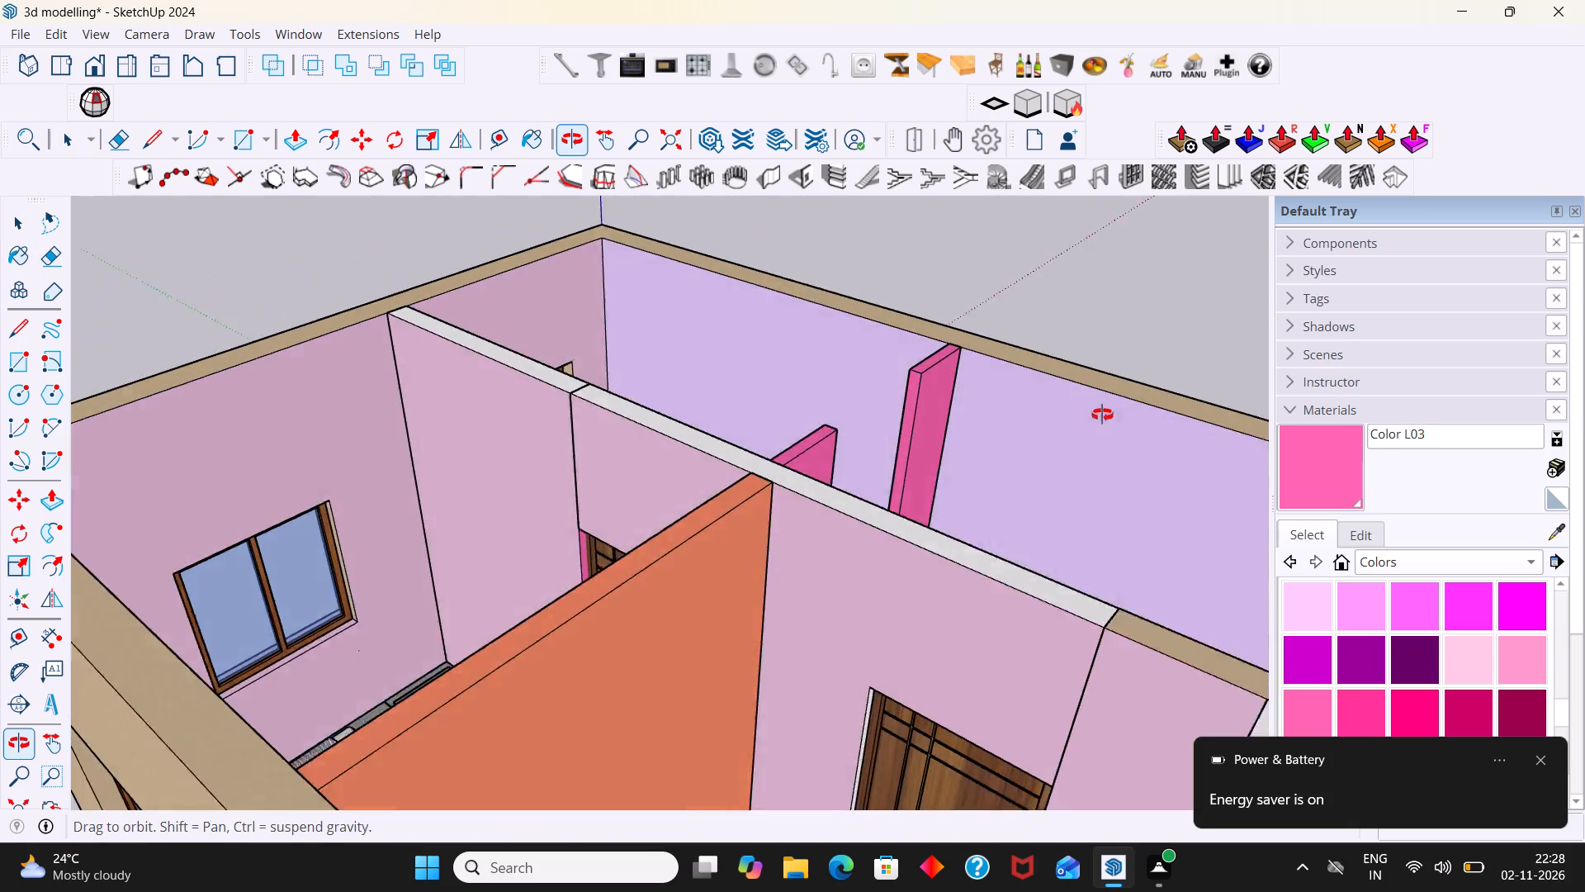
middle_drag(1102, 415, 1152, 393)
scroll(792, 321, up, 2)
scroll(792, 320, down, 3)
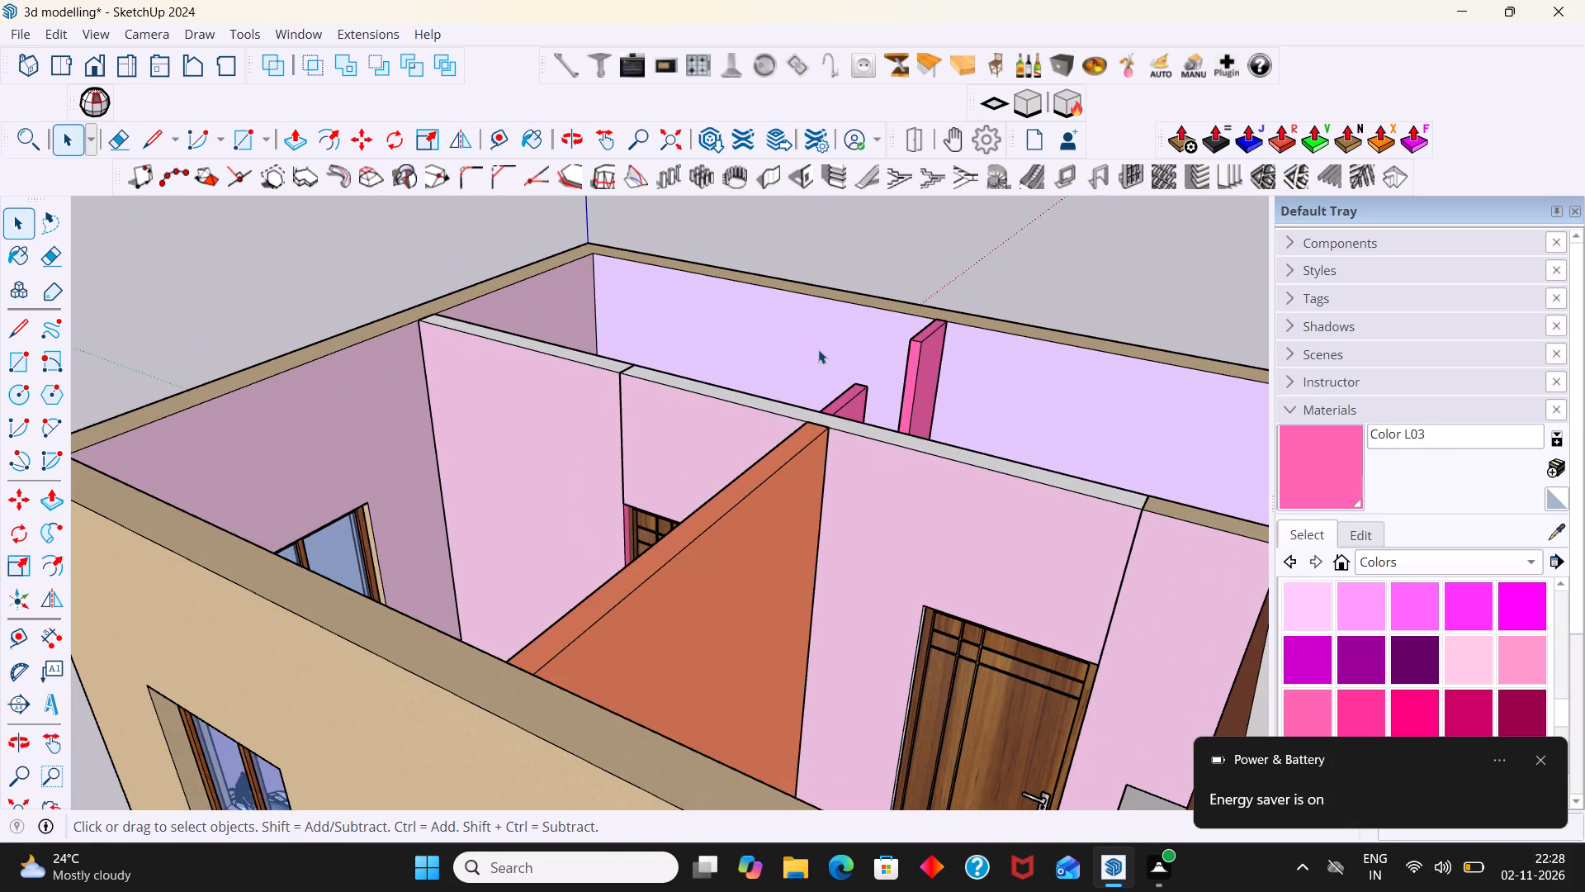
shift+middle_drag(816, 347, 311, 382)
scroll(299, 387, down, 2)
middle_drag(303, 449, 671, 491)
scroll(515, 438, down, 2)
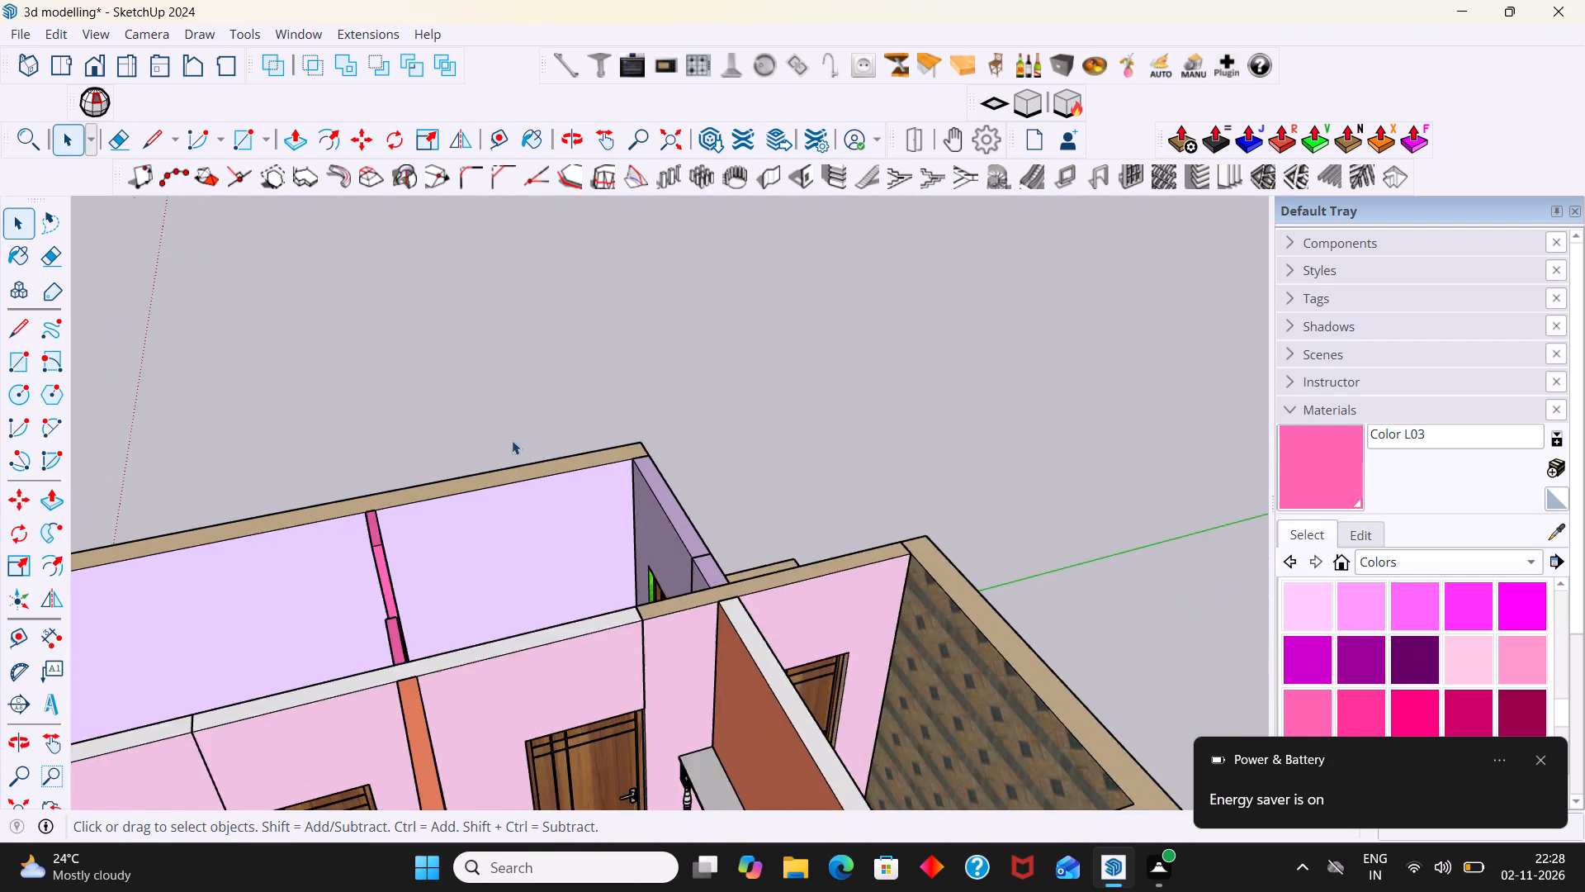
scroll(512, 440, down, 8)
middle_drag(507, 500, 7, 611)
scroll(716, 346, up, 5)
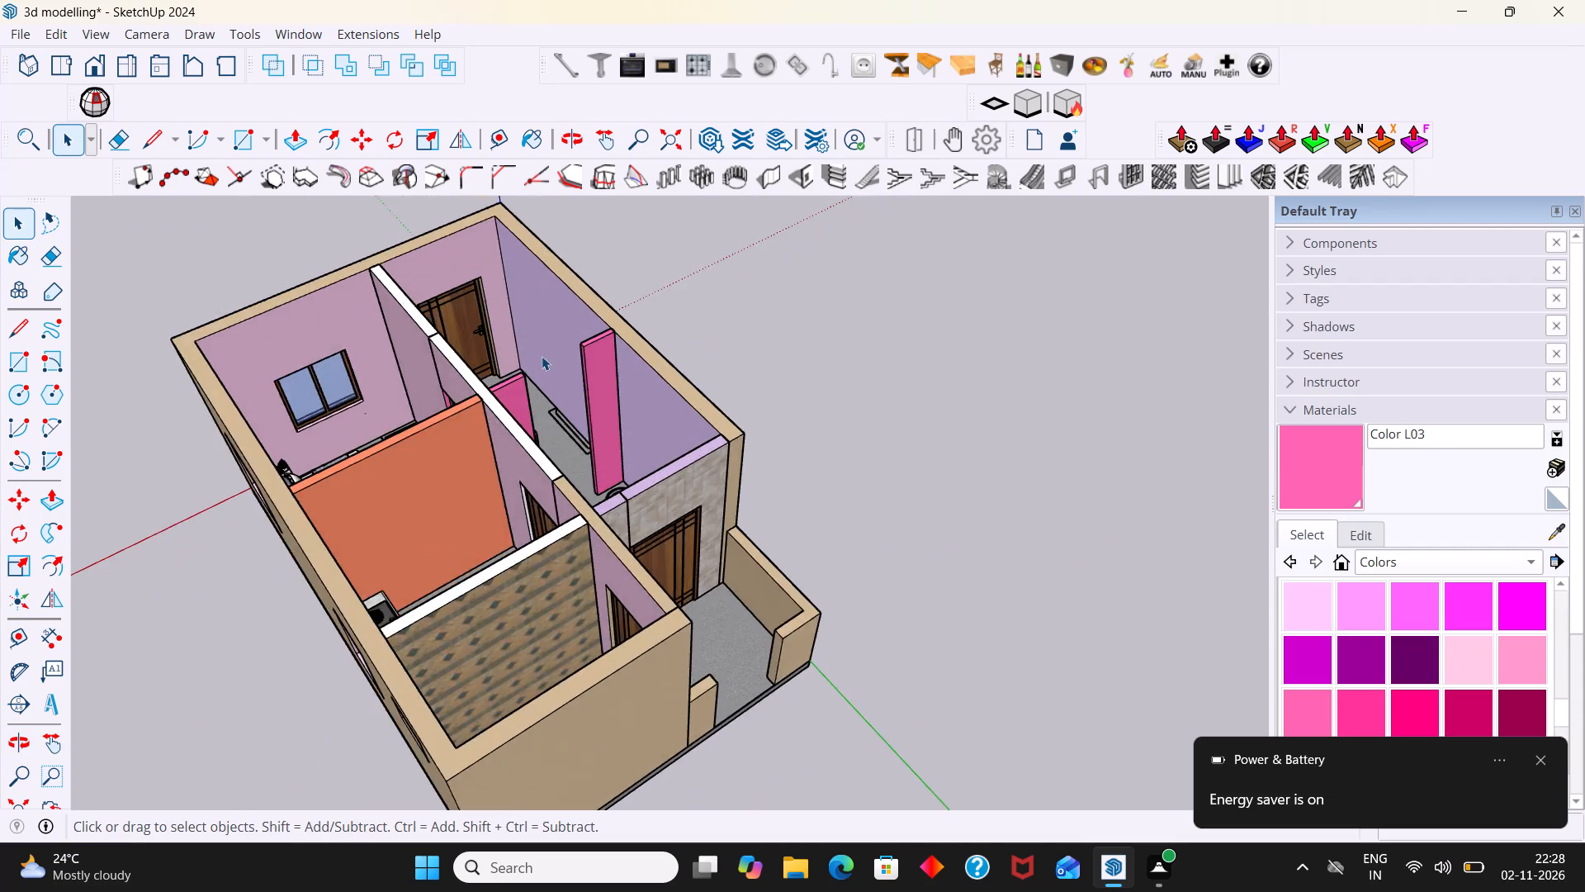
scroll(542, 356, up, 5)
middle_drag(530, 363, 223, 312)
scroll(238, 316, down, 4)
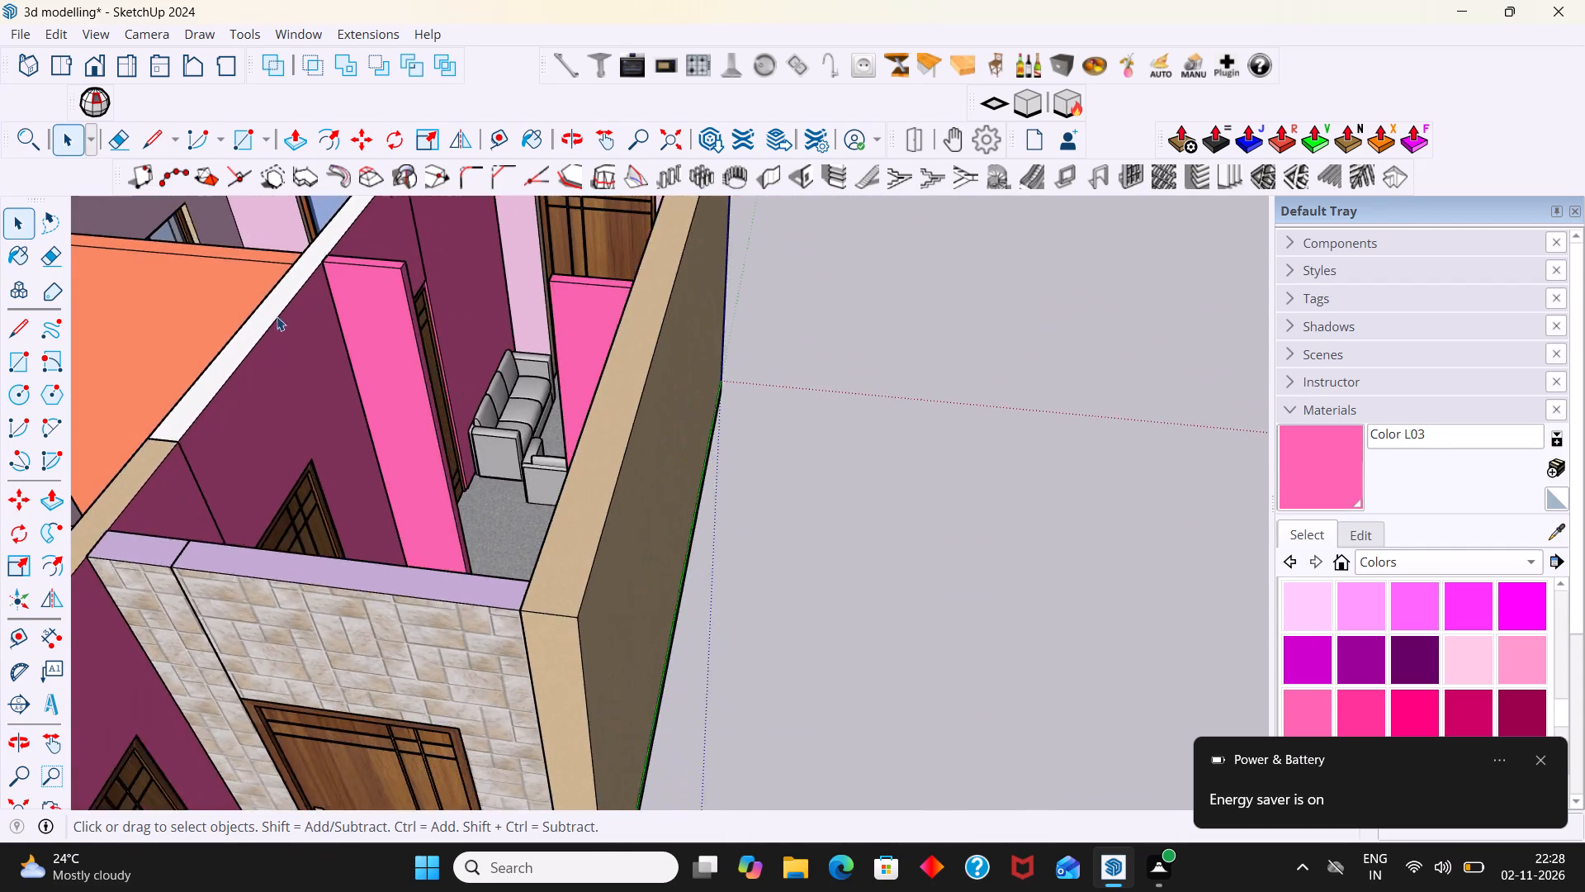
scroll(277, 316, down, 2)
middle_drag(381, 311, 282, 589)
scroll(275, 576, up, 3)
middle_drag(266, 550, 55, 420)
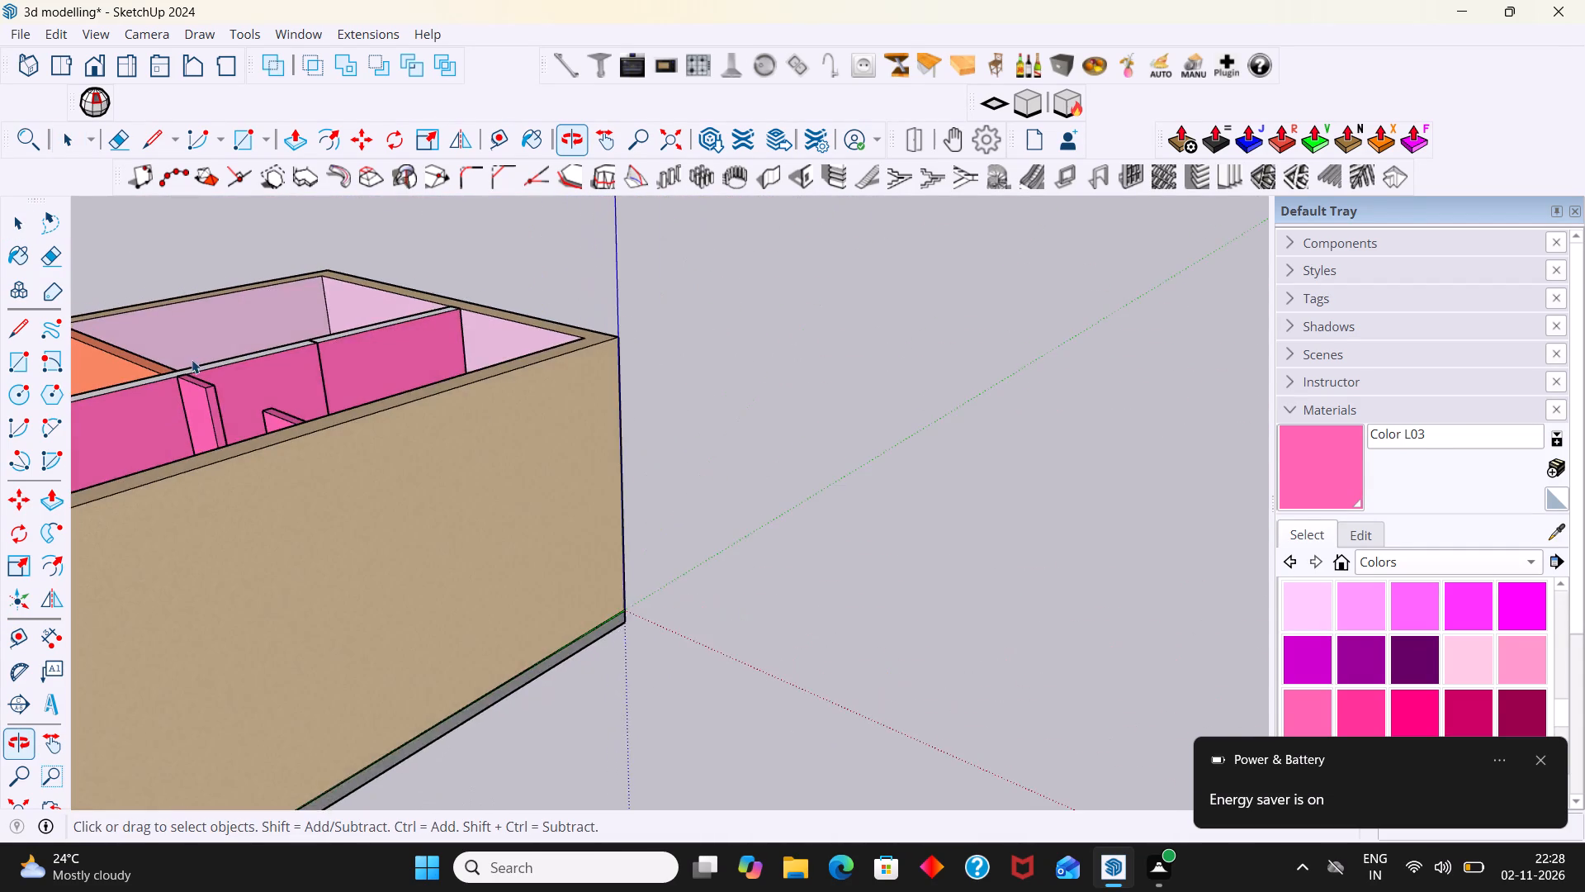
scroll(192, 358, up, 4)
middle_drag(258, 381, 884, 431)
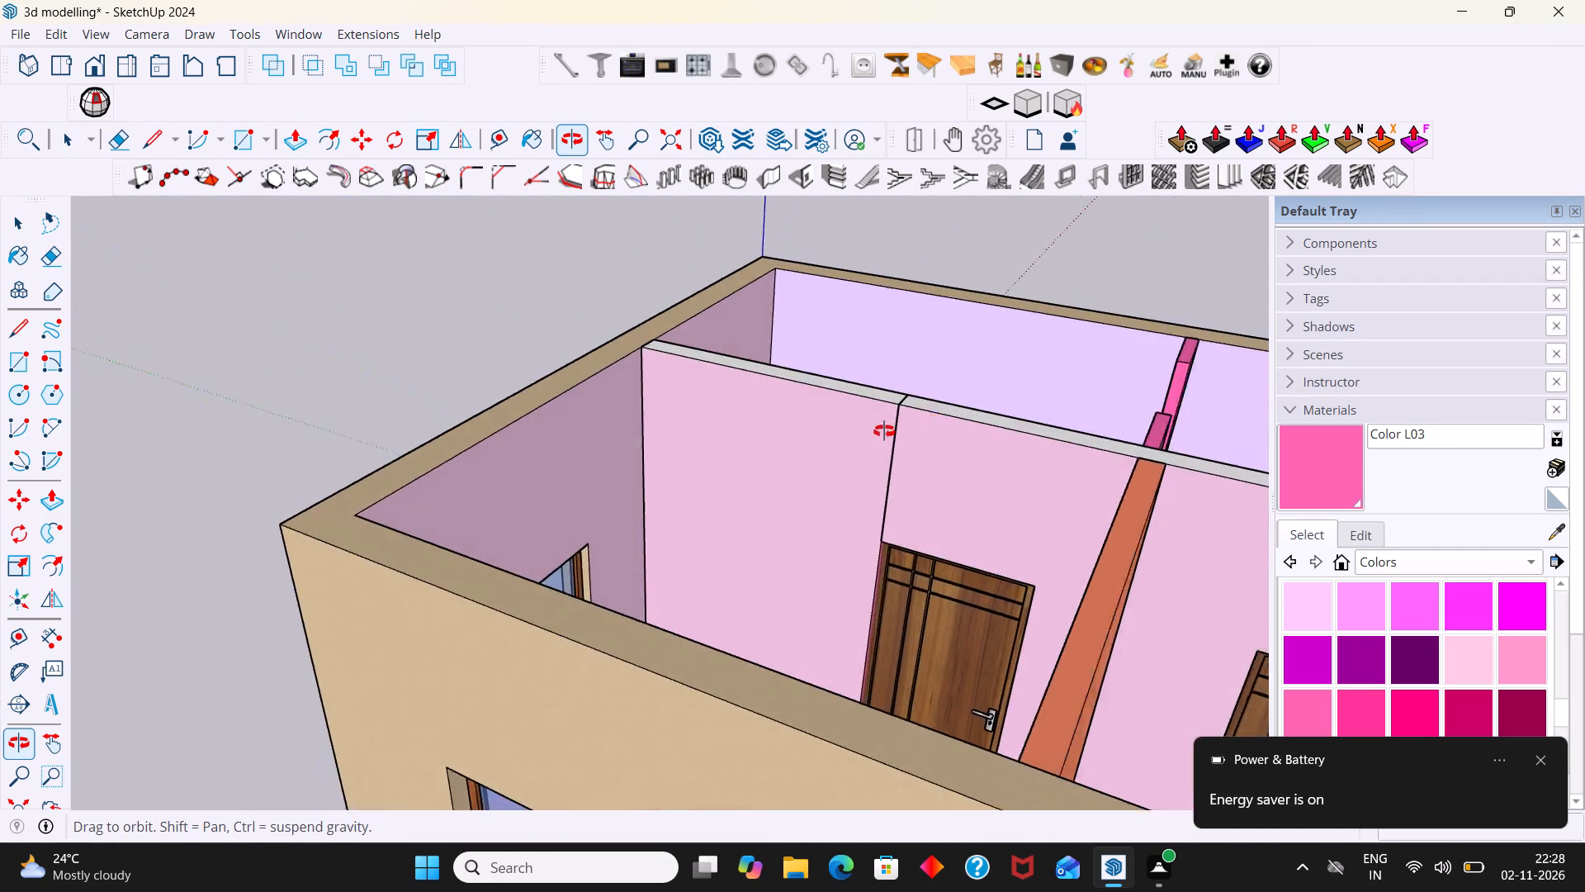
middle_drag(884, 431, 381, 505)
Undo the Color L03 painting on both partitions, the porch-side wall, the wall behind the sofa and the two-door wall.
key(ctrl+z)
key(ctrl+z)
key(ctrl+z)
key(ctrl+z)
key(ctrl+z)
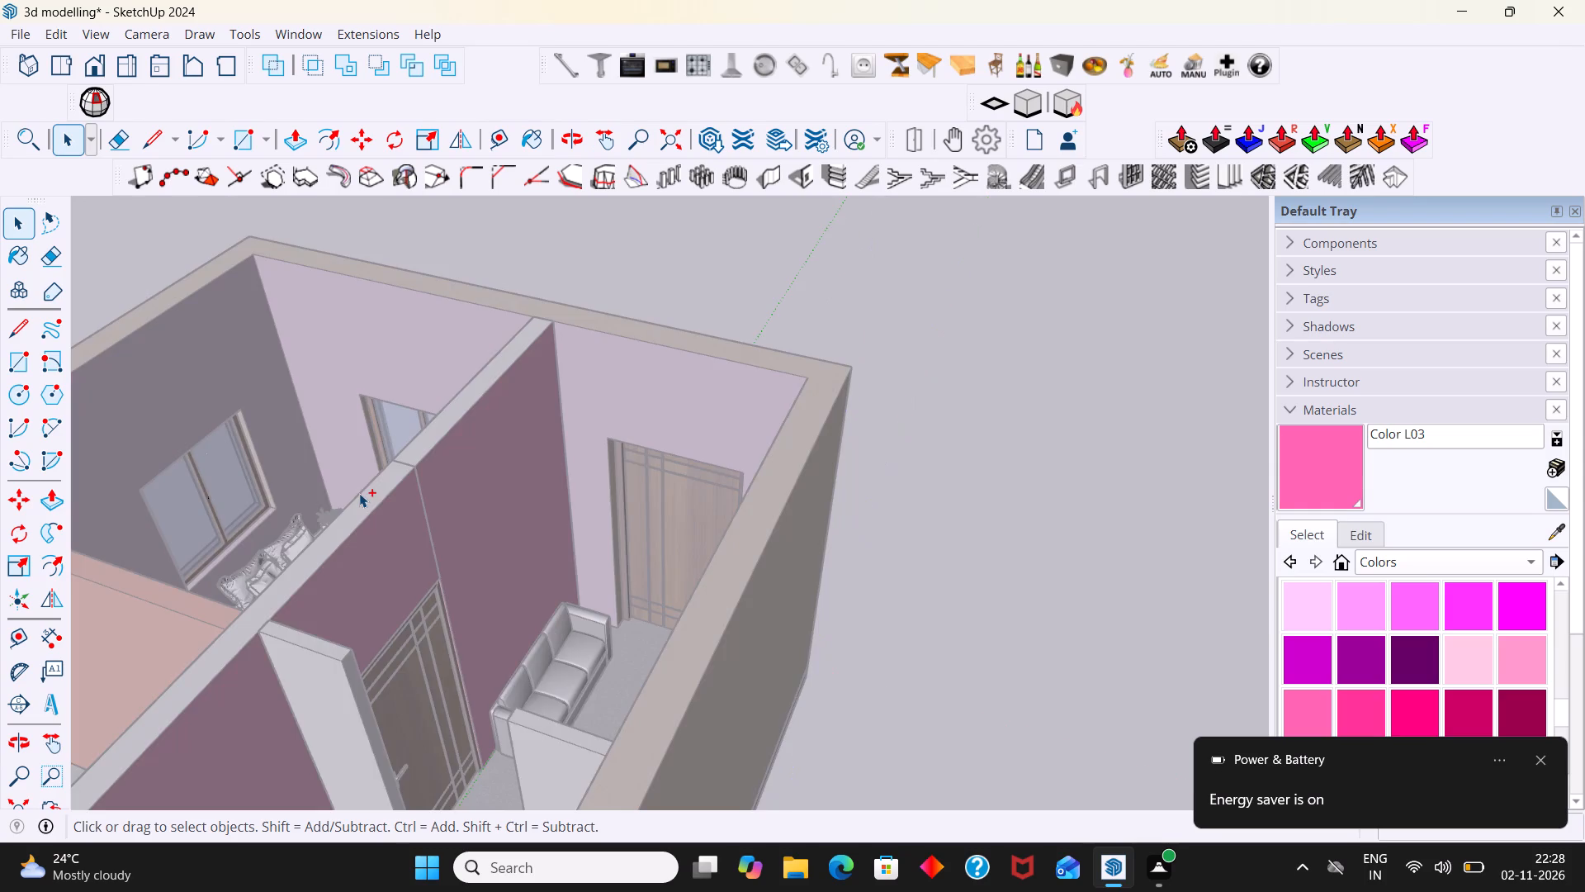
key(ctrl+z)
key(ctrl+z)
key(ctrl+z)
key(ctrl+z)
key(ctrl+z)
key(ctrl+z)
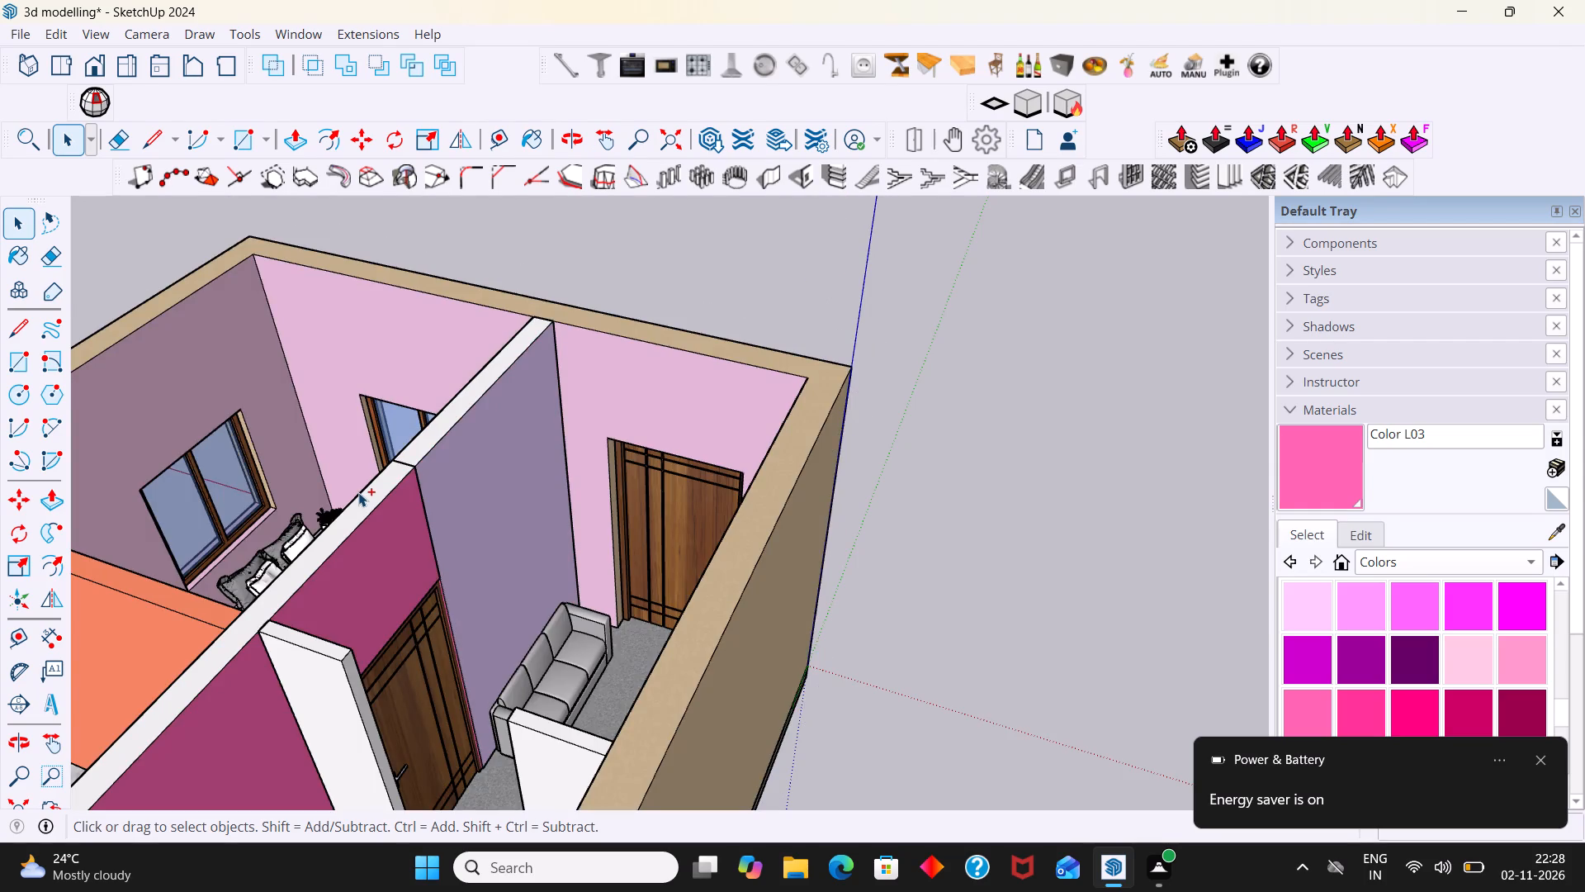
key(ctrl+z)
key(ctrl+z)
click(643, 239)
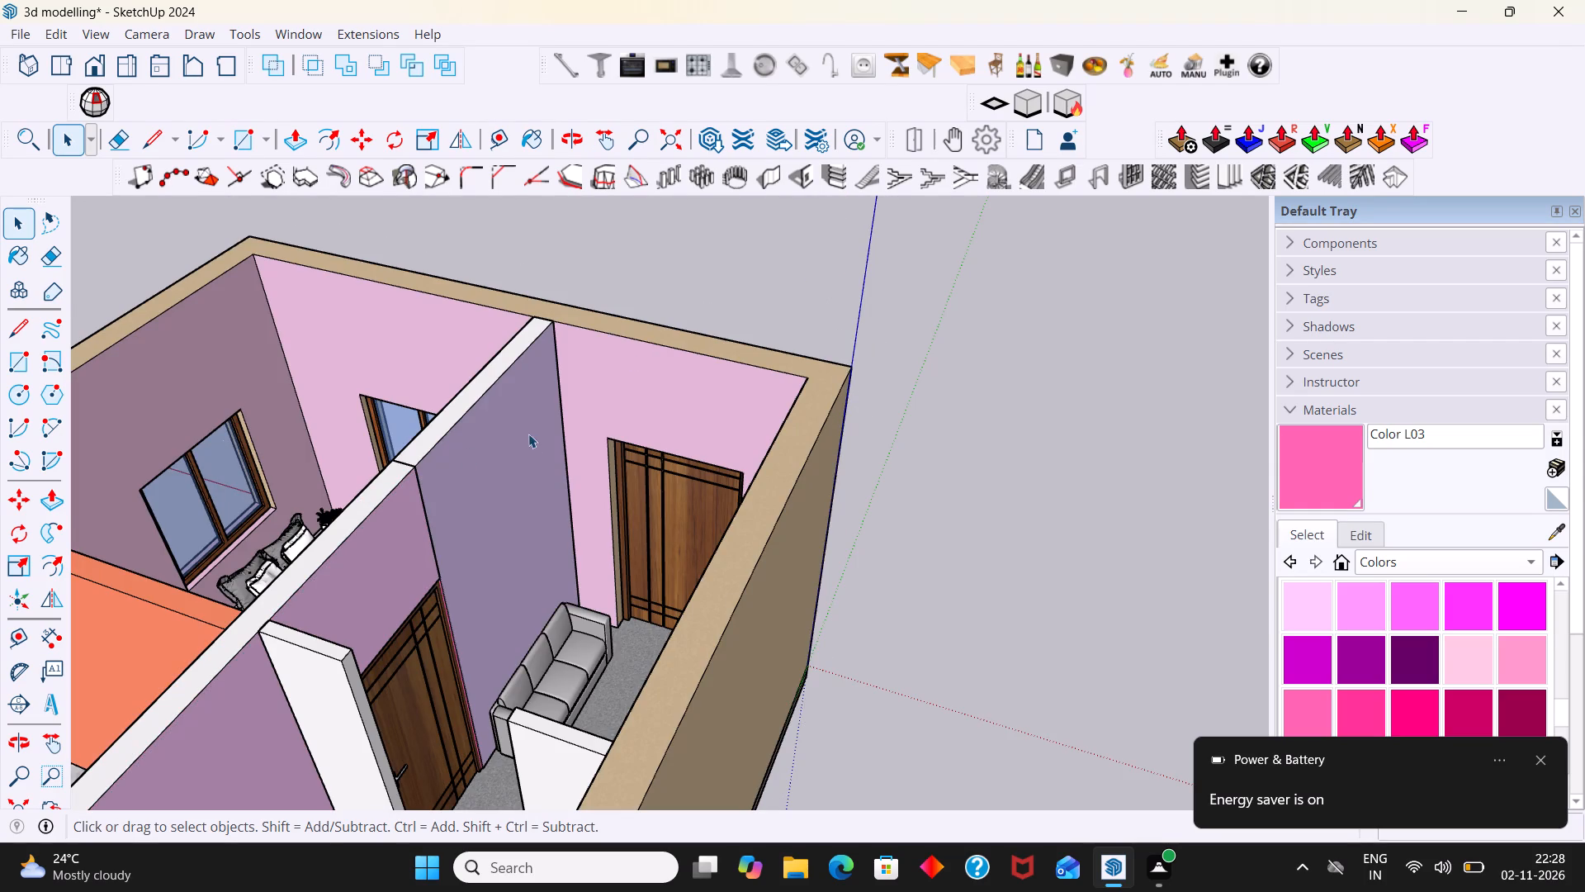
Examine the living area from outside and above with the strong pink paint removed from its walls.
middle_drag(497, 417, 191, 358)
scroll(331, 373, up, 4)
scroll(469, 364, up, 5)
scroll(473, 364, down, 3)
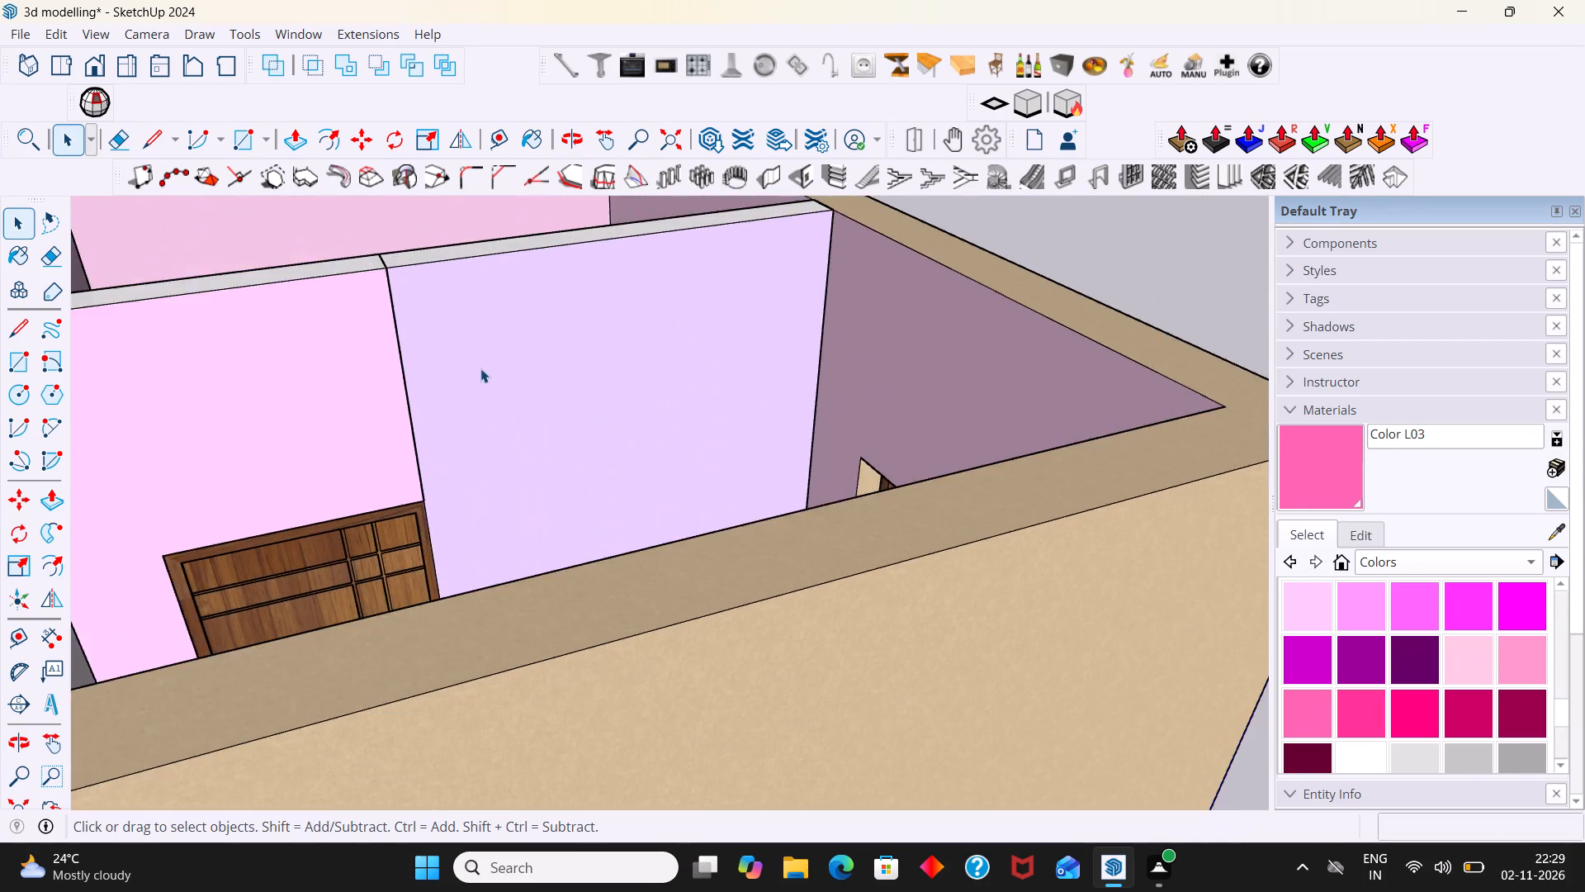
scroll(480, 368, down, 8)
middle_drag(538, 407, 614, 497)
scroll(597, 486, down, 5)
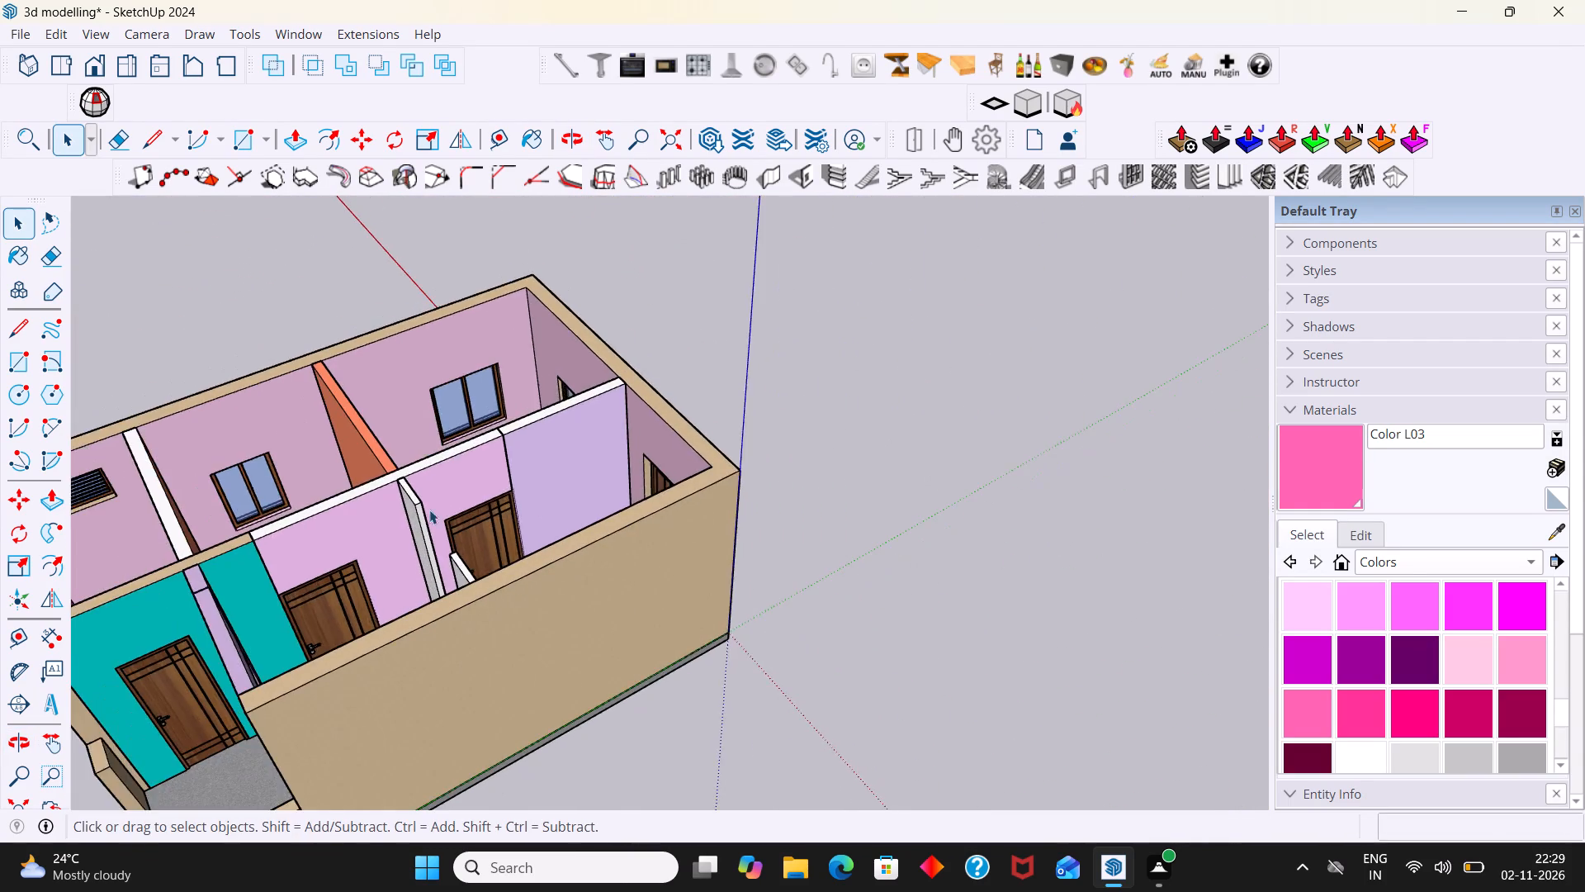
middle_drag(432, 510, 796, 463)
scroll(694, 521, up, 5)
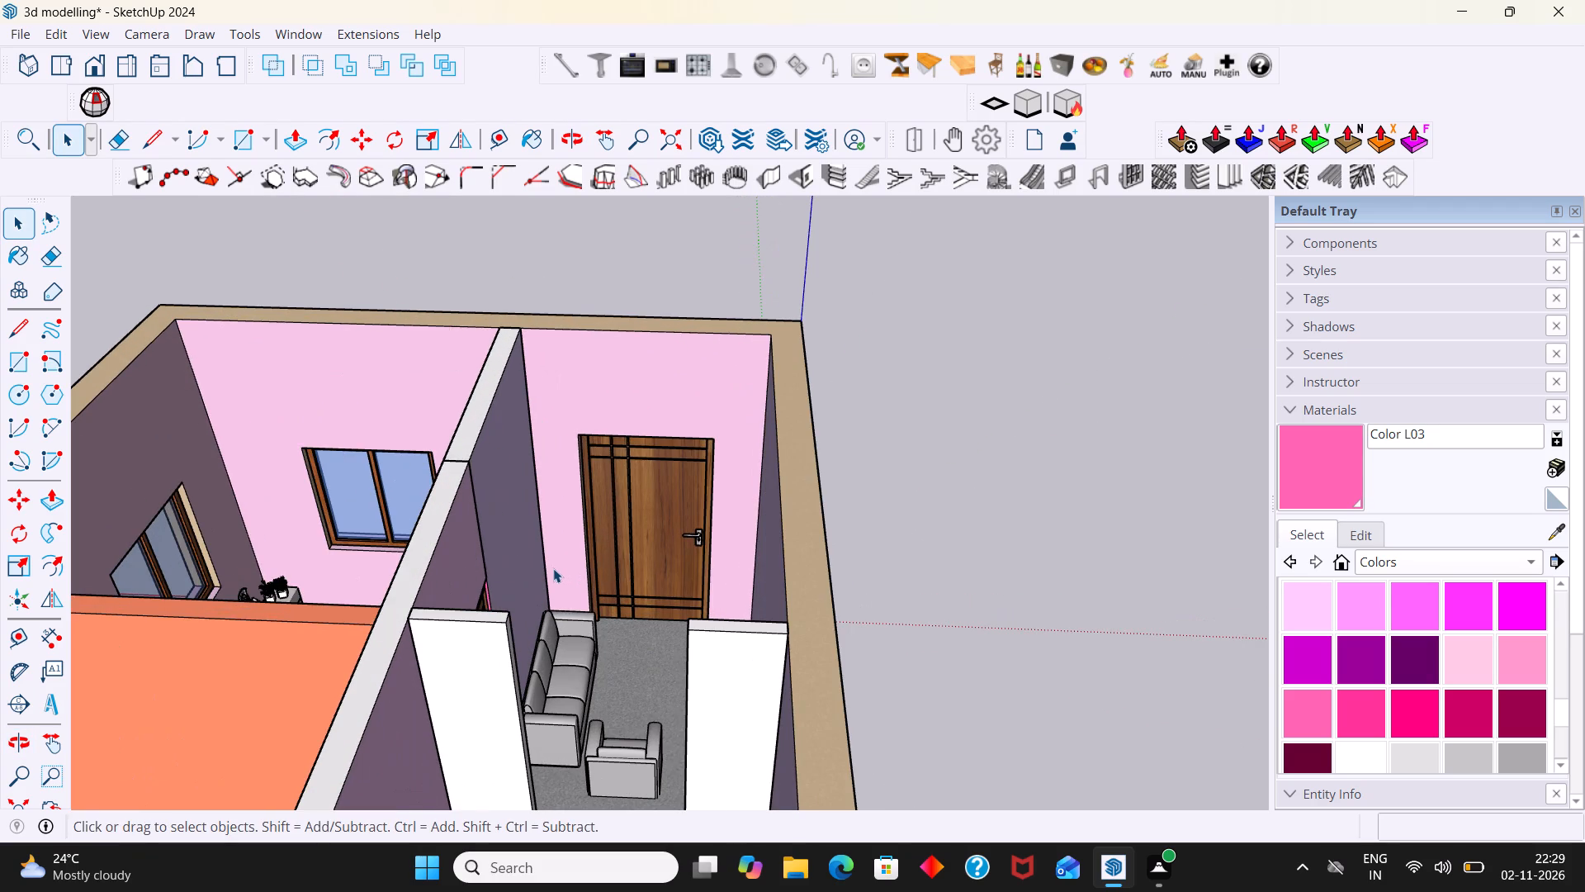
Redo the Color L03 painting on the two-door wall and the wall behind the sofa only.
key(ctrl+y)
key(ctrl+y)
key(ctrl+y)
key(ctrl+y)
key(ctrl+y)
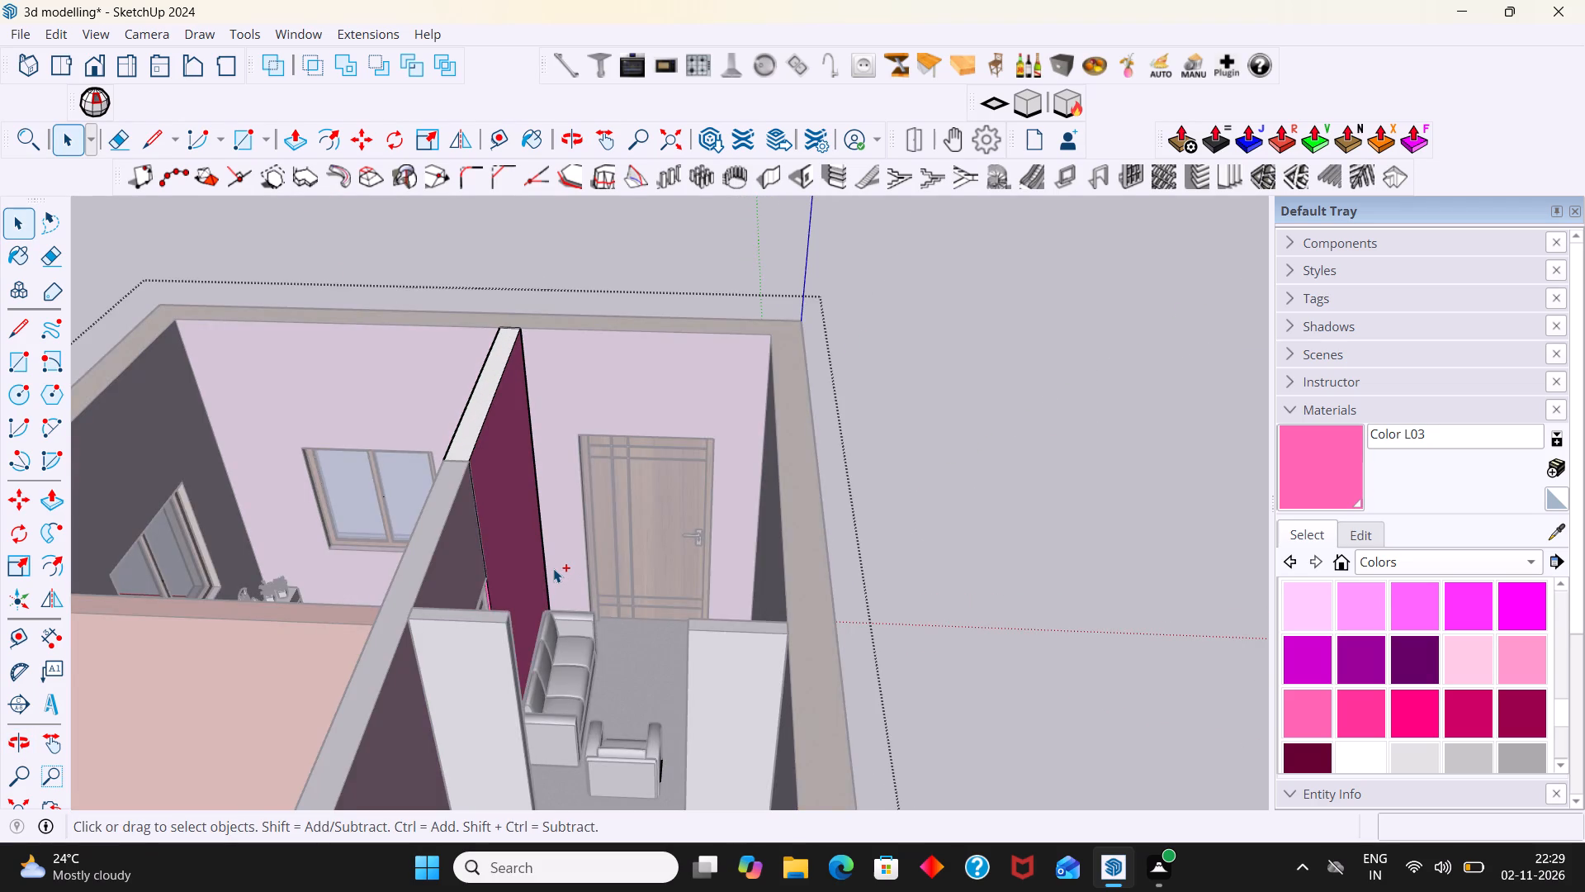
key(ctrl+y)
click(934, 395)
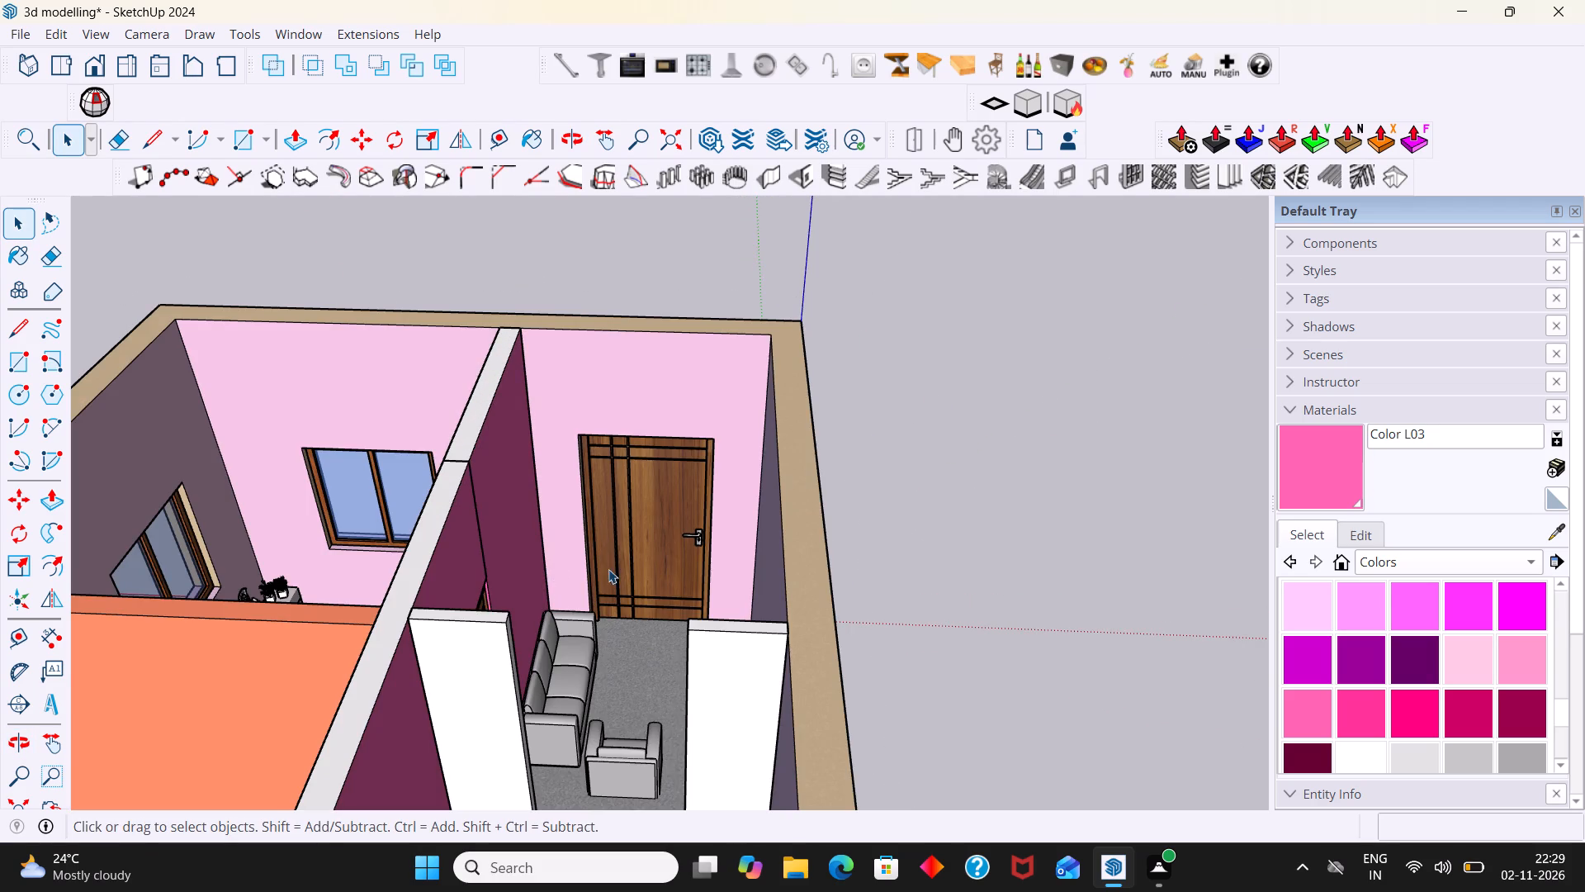
Examine how the strong pink living-area walls combine with the turquoise porch side, white partitions and light pink back rooms.
middle_drag(537, 578, 93, 582)
scroll(319, 455, up, 5)
scroll(338, 440, down, 7)
middle_drag(362, 463, 365, 466)
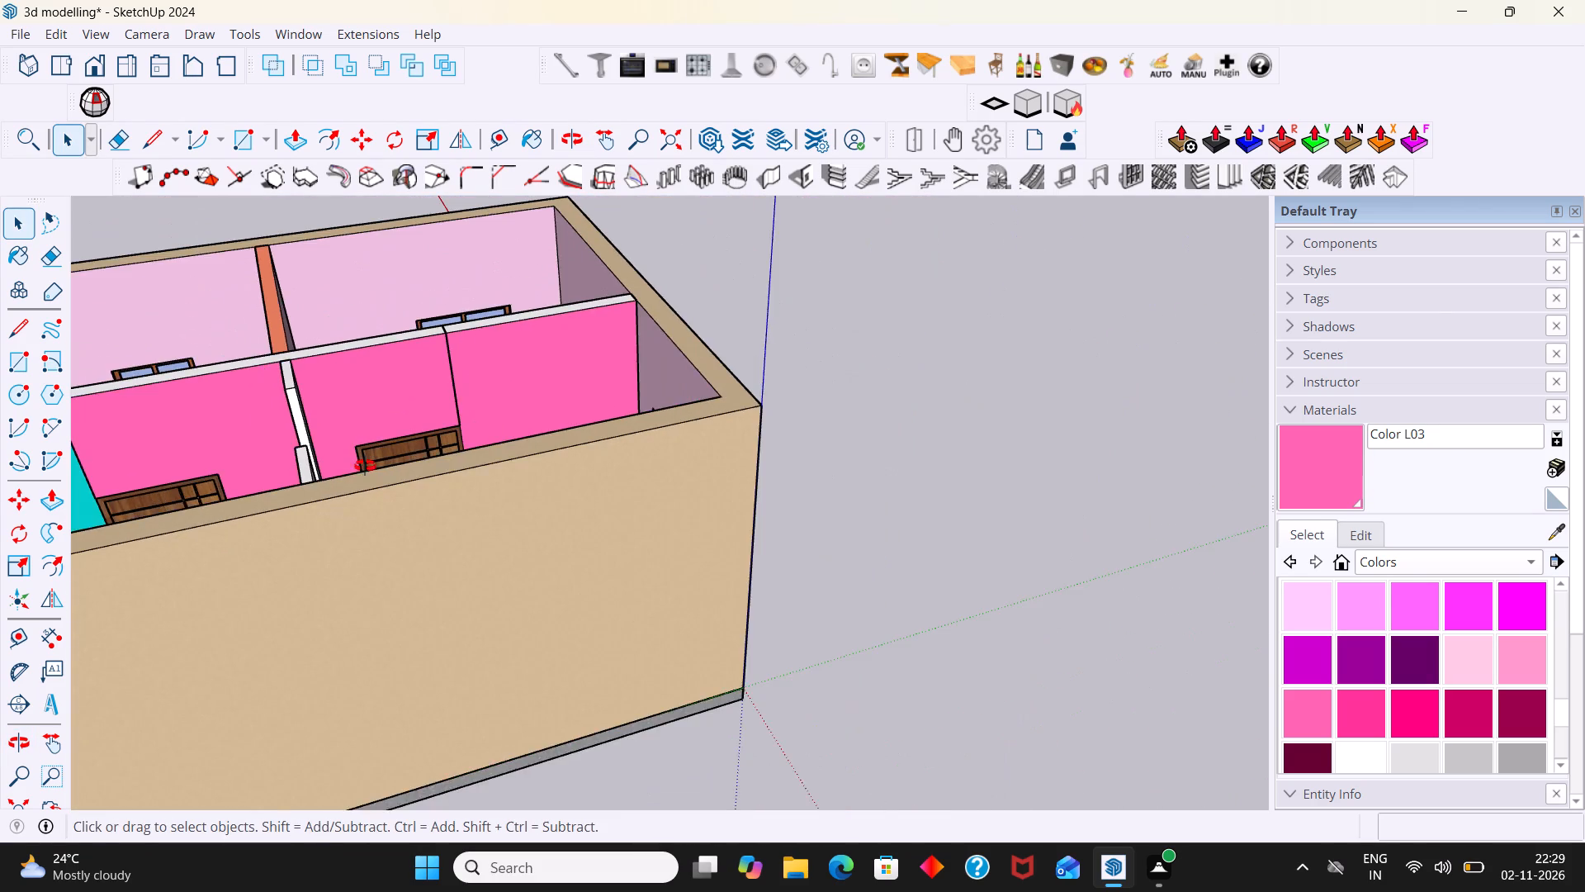
middle_drag(365, 466, 424, 478)
scroll(423, 477, down, 1)
shift+middle_drag(434, 472, 601, 411)
scroll(497, 403, up, 5)
middle_drag(449, 445, 513, 339)
scroll(491, 350, up, 3)
scroll(471, 377, down, 12)
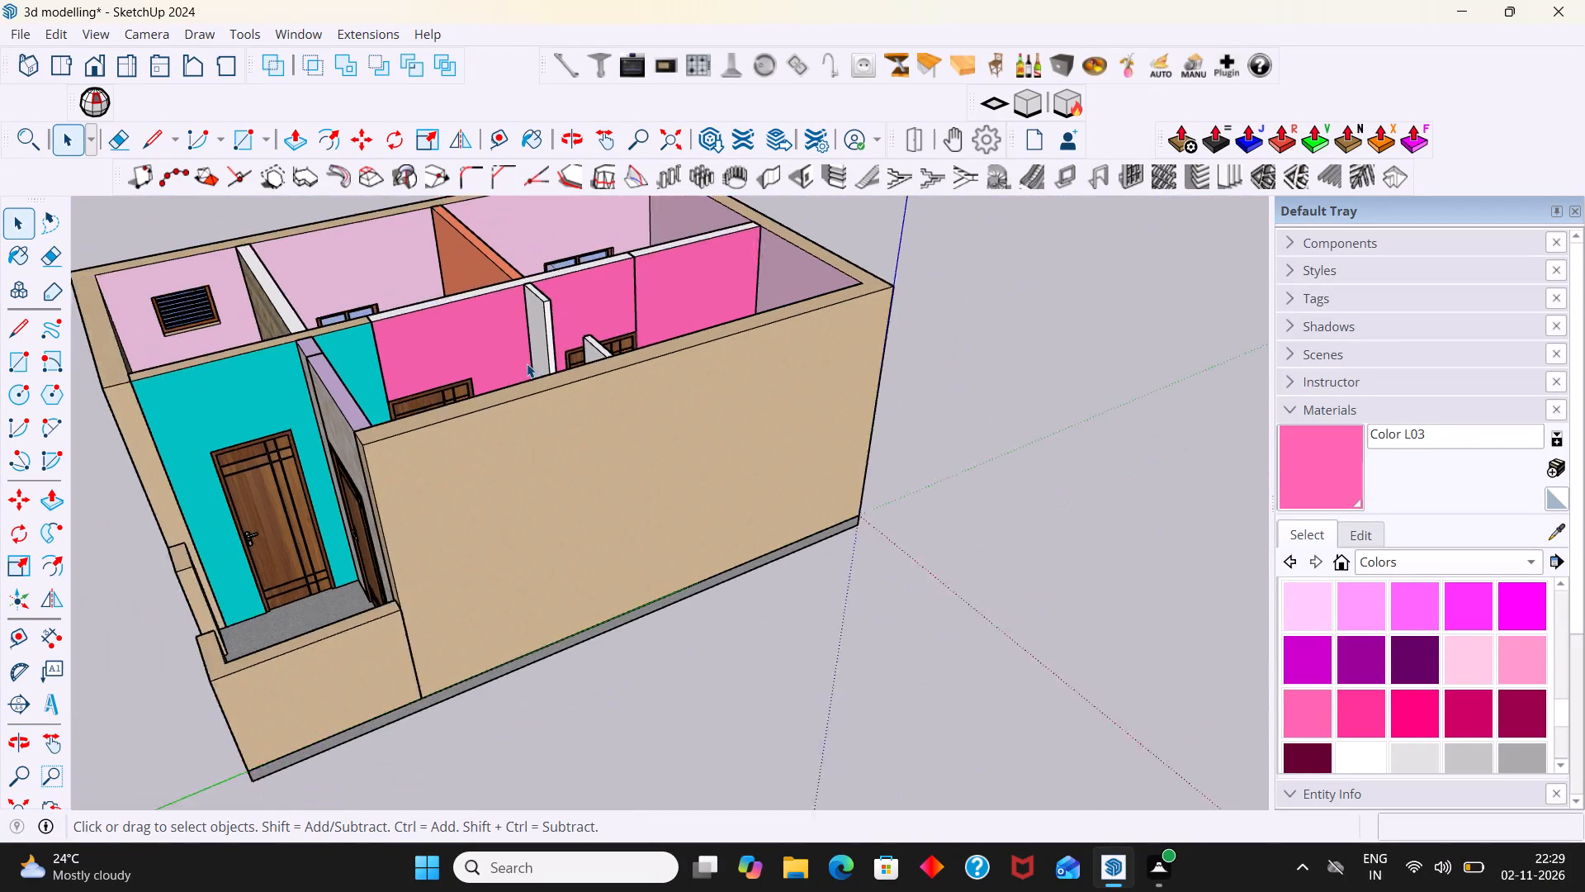
middle_drag(527, 363, 513, 449)
scroll(423, 427, up, 7)
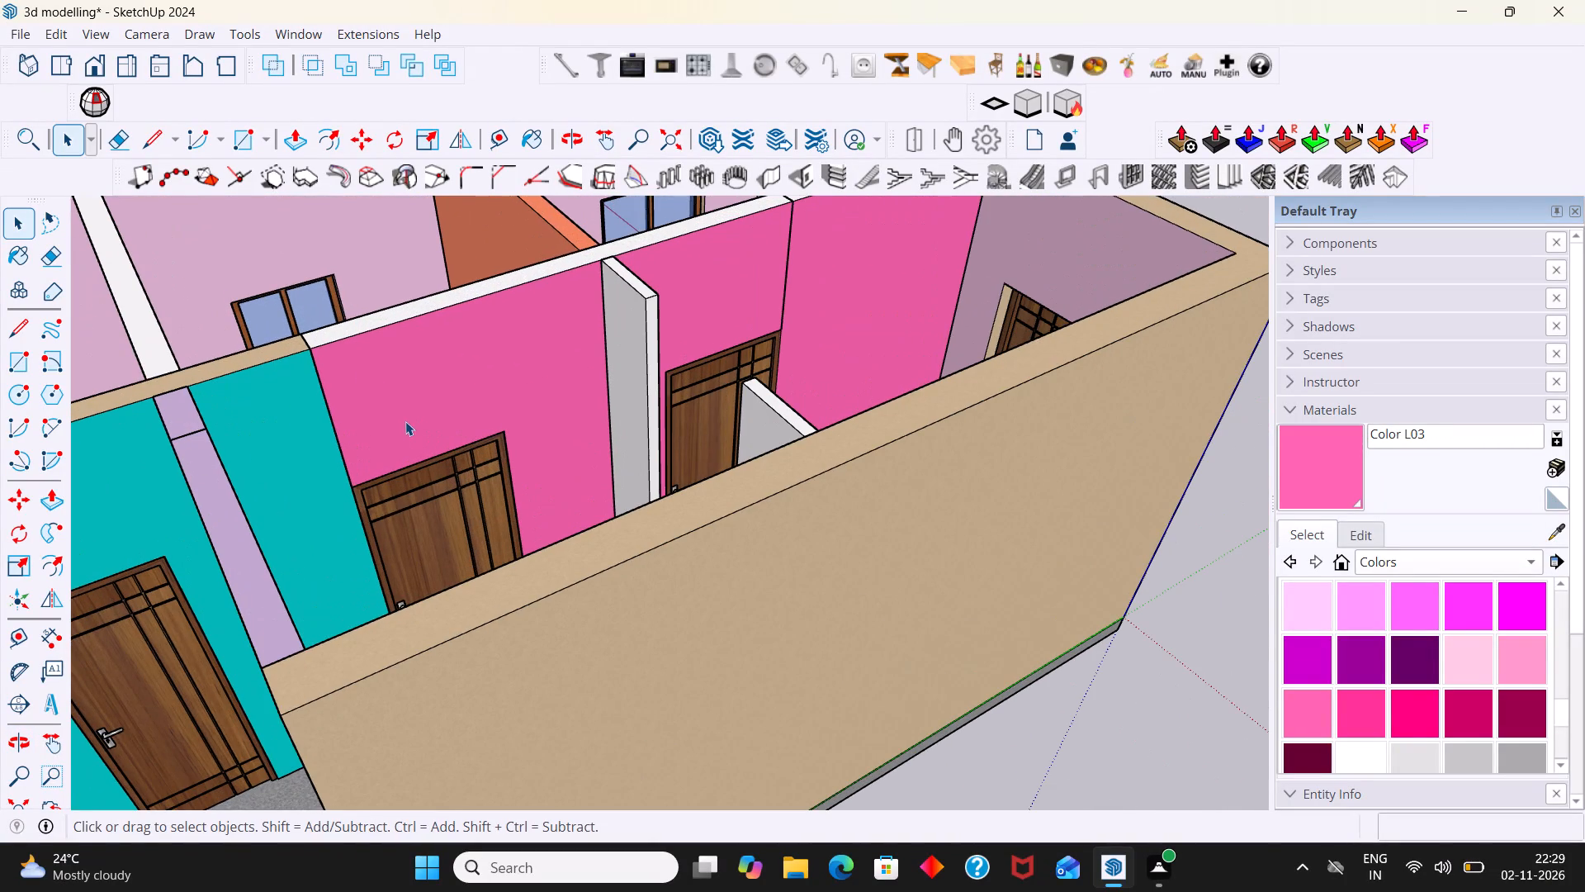
scroll(418, 404, down, 7)
scroll(506, 390, down, 2)
scroll(305, 406, up, 2)
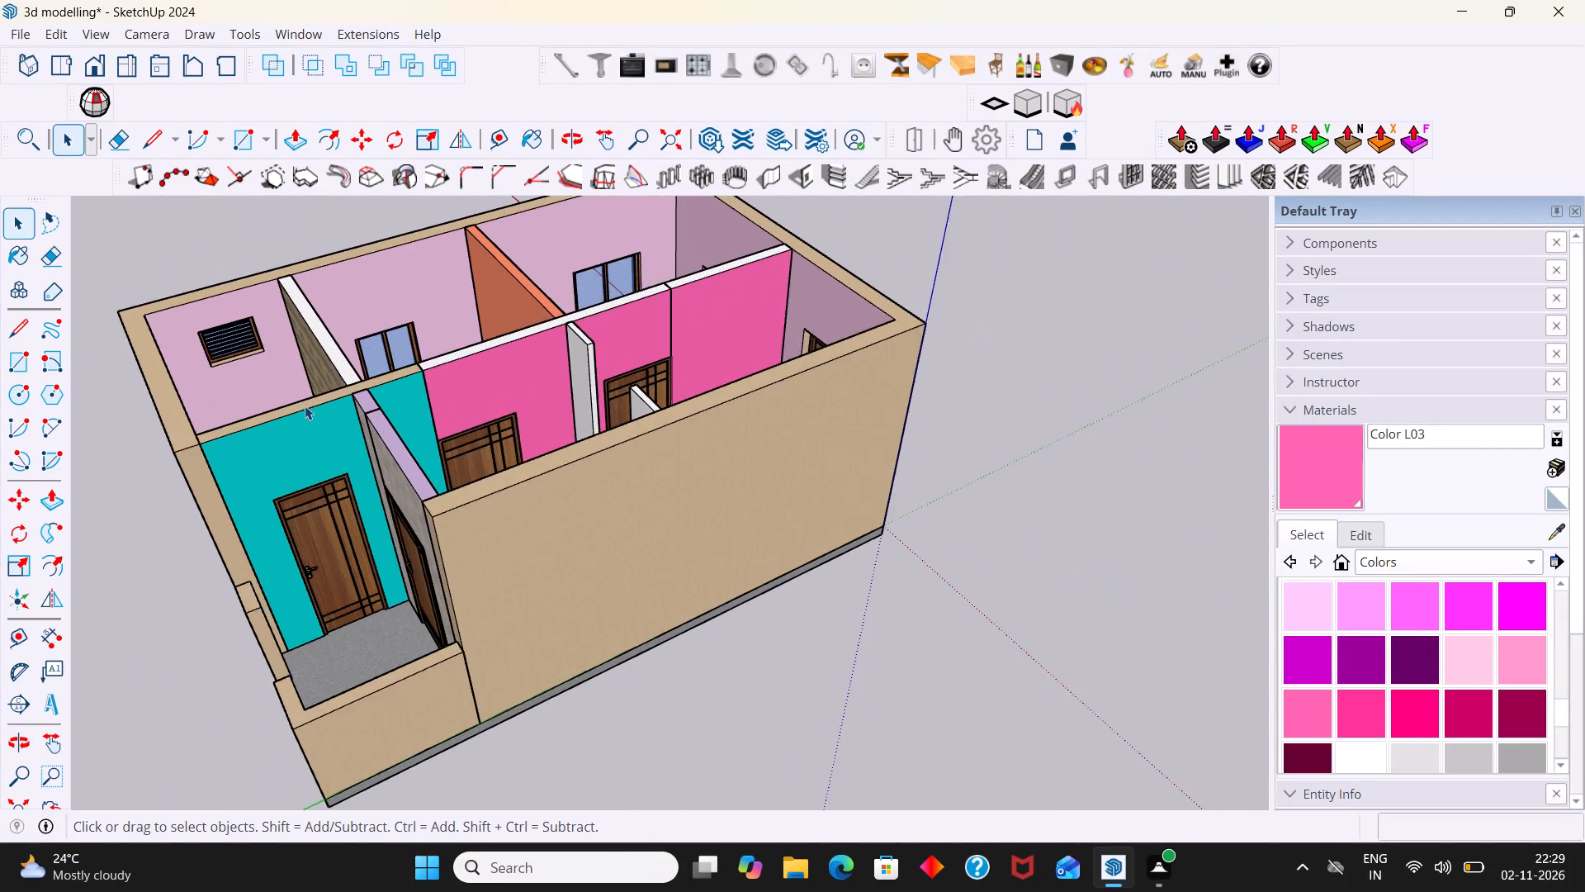
scroll(305, 406, up, 4)
middle_drag(302, 428, 672, 330)
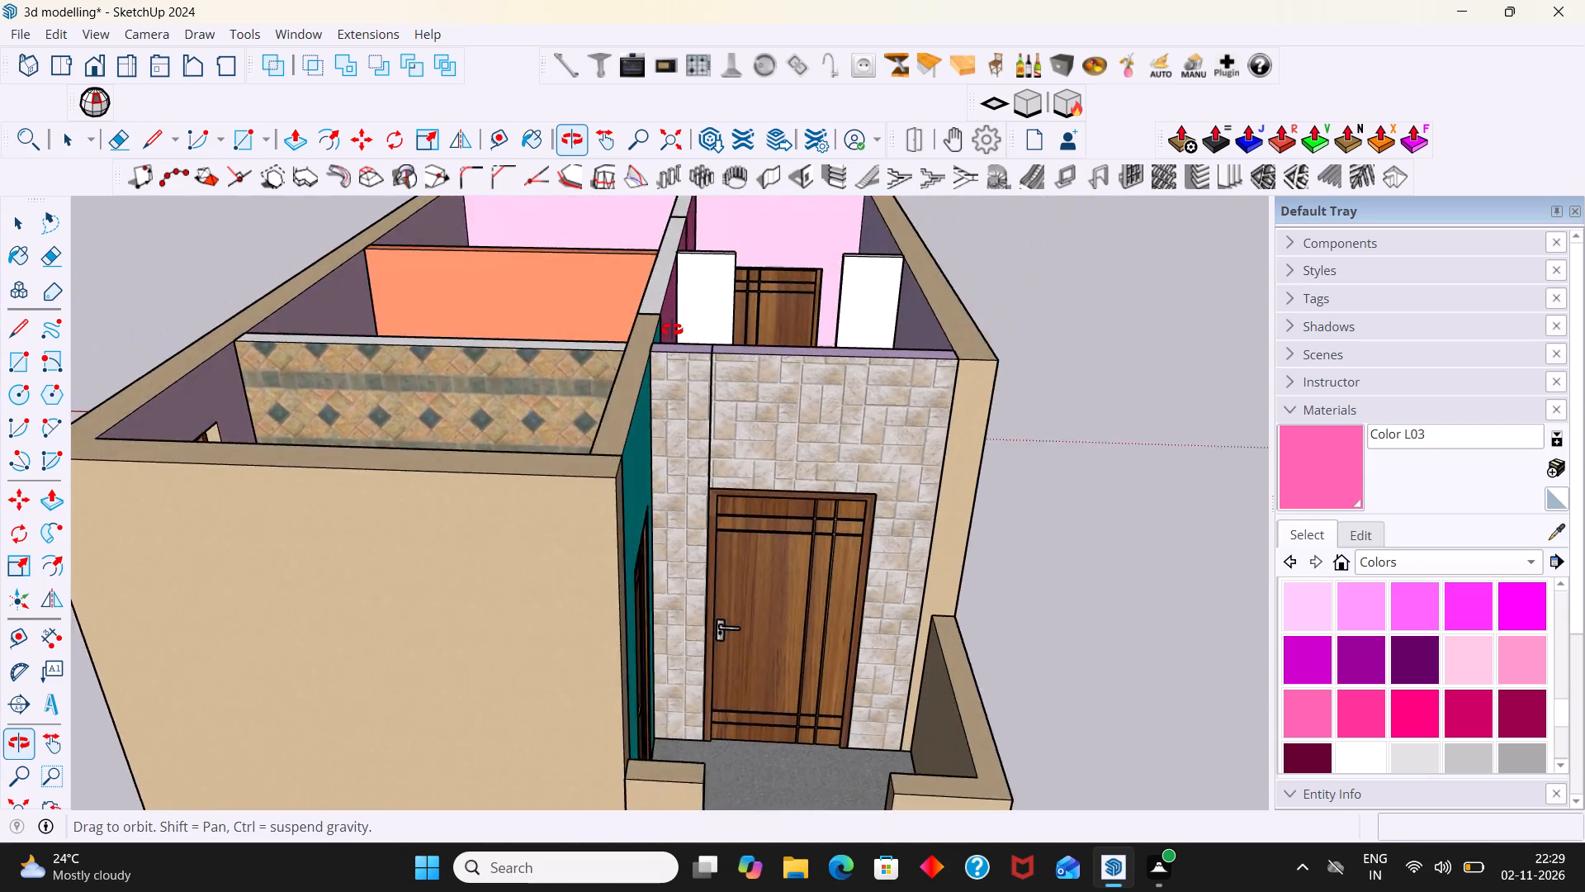
middle_drag(672, 330, 264, 515)
scroll(255, 409, down, 2)
shift+middle_drag(291, 410, 280, 733)
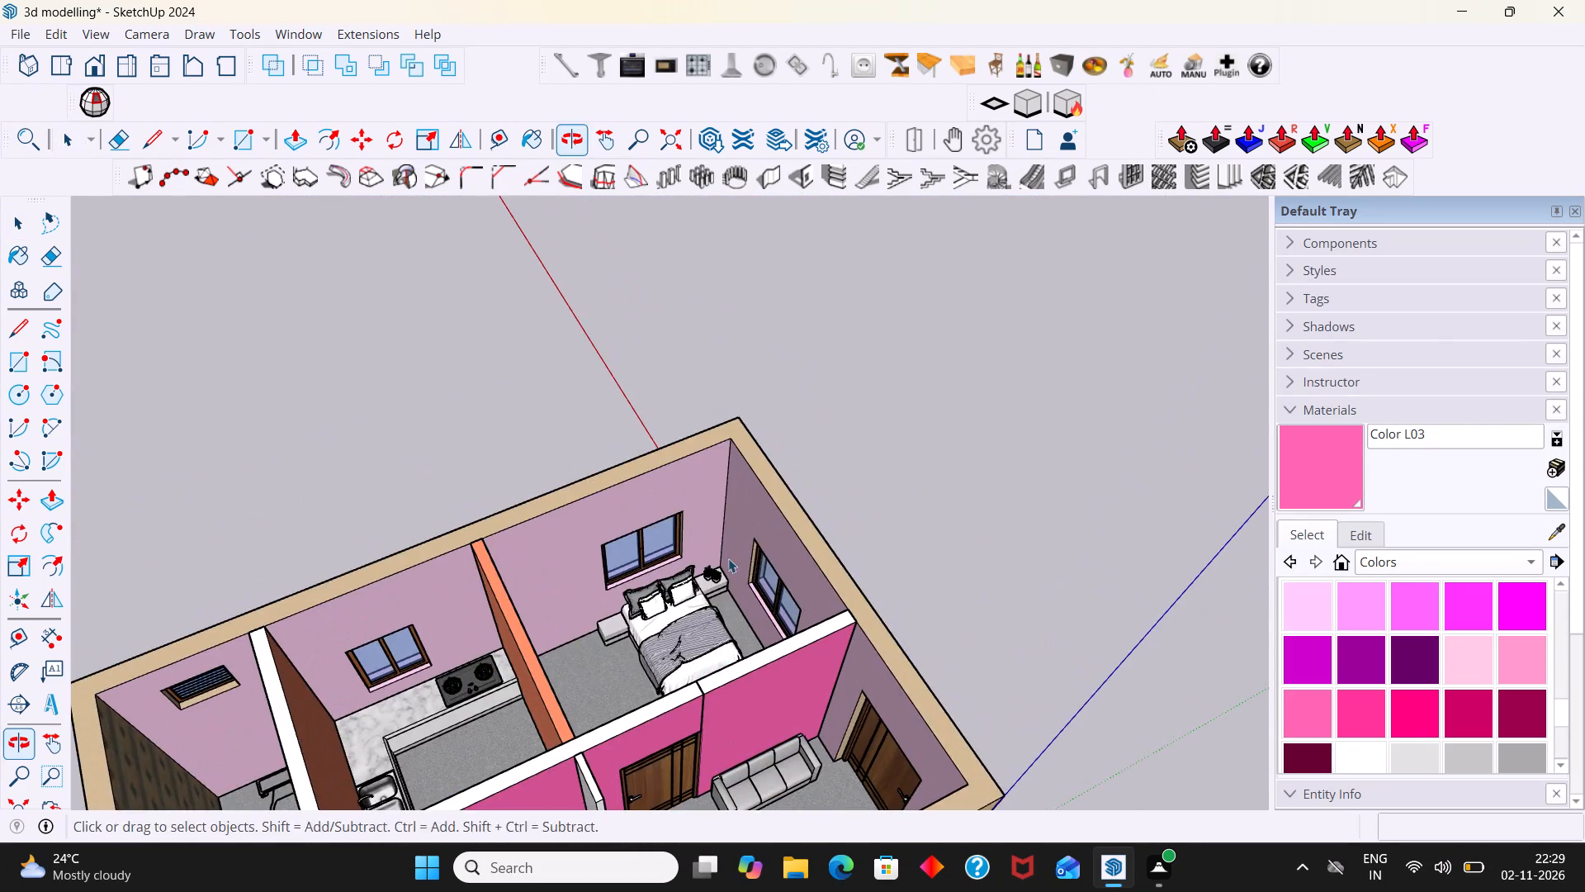
Fit the whole house in view and examine it from above on the porch side.
middle_drag(728, 557, 551, 472)
scroll(546, 479, up, 13)
middle_drag(540, 572, 550, 263)
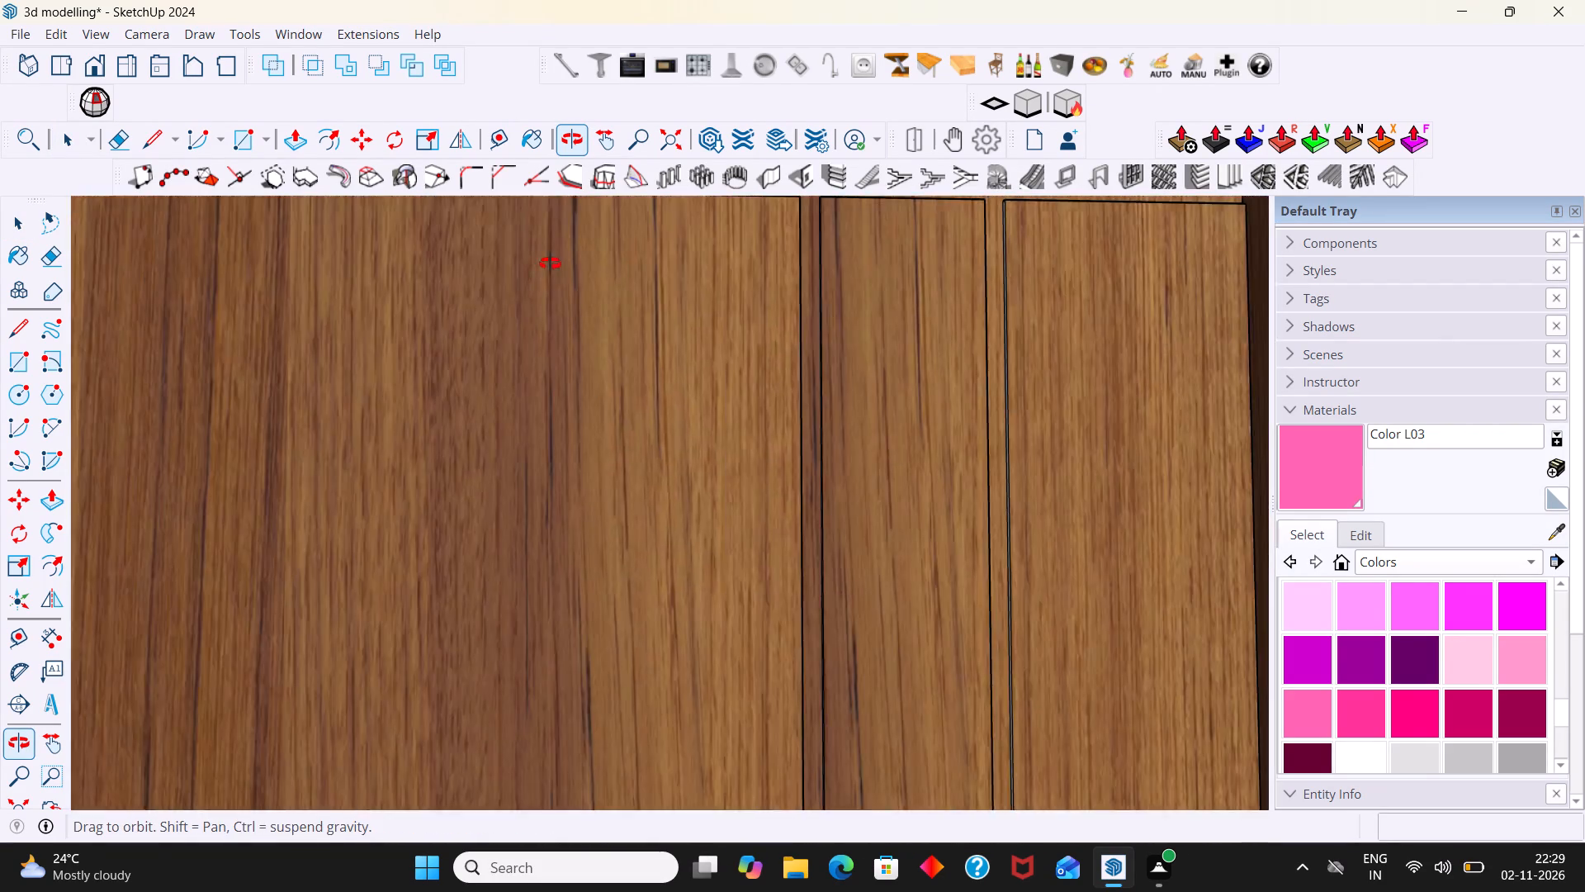
middle_drag(550, 263, 552, 418)
scroll(551, 418, down, 3)
scroll(546, 421, up, 1)
scroll(542, 415, down, 1)
scroll(66, 790, down, 2)
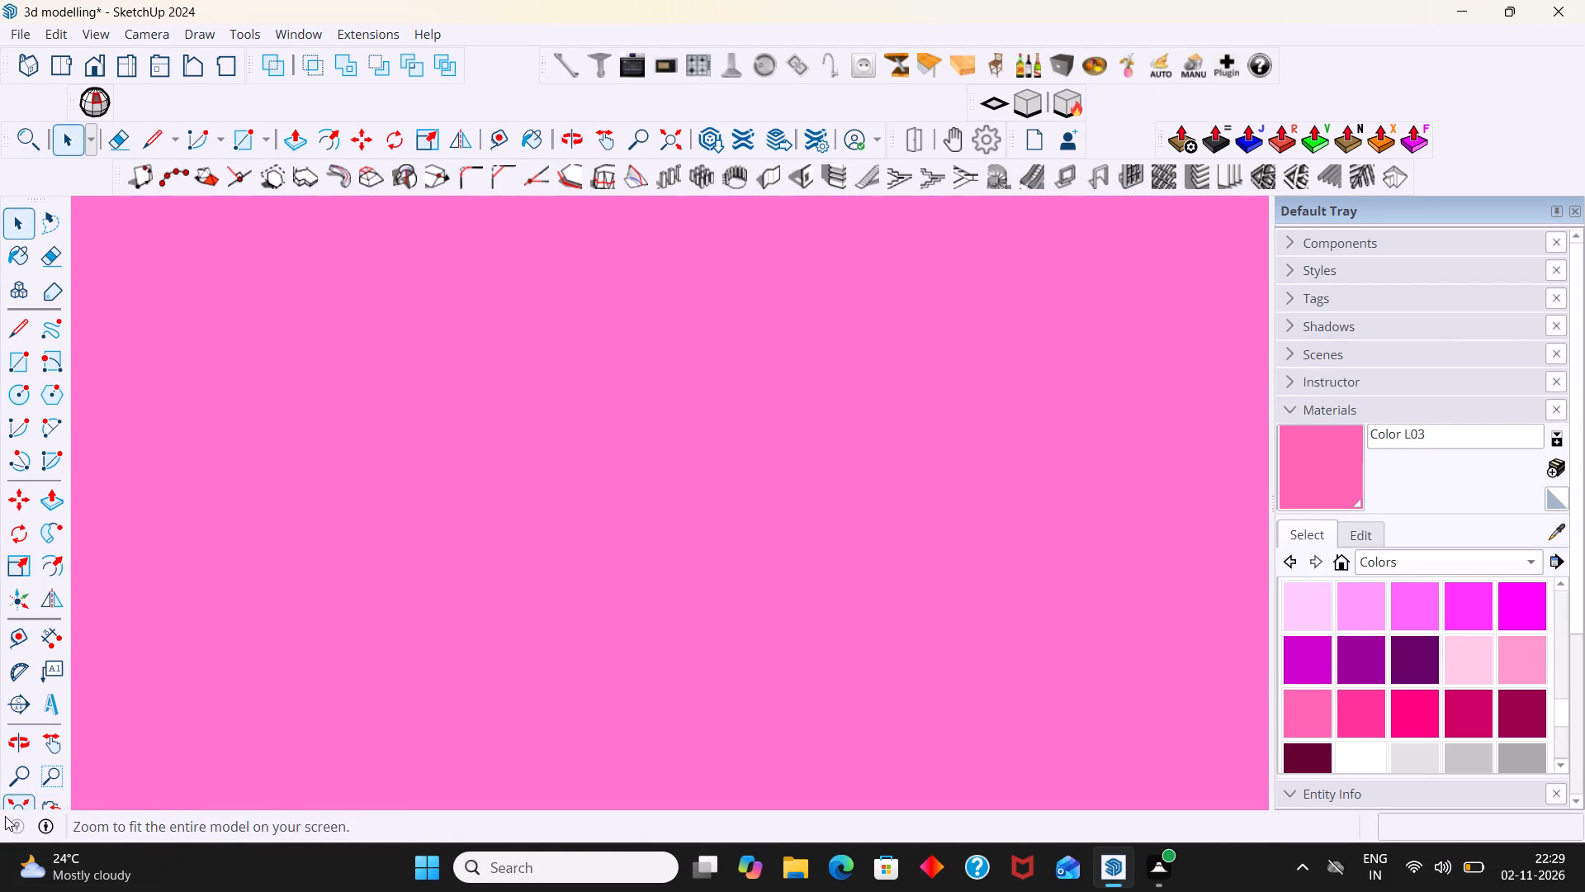
click(17, 804)
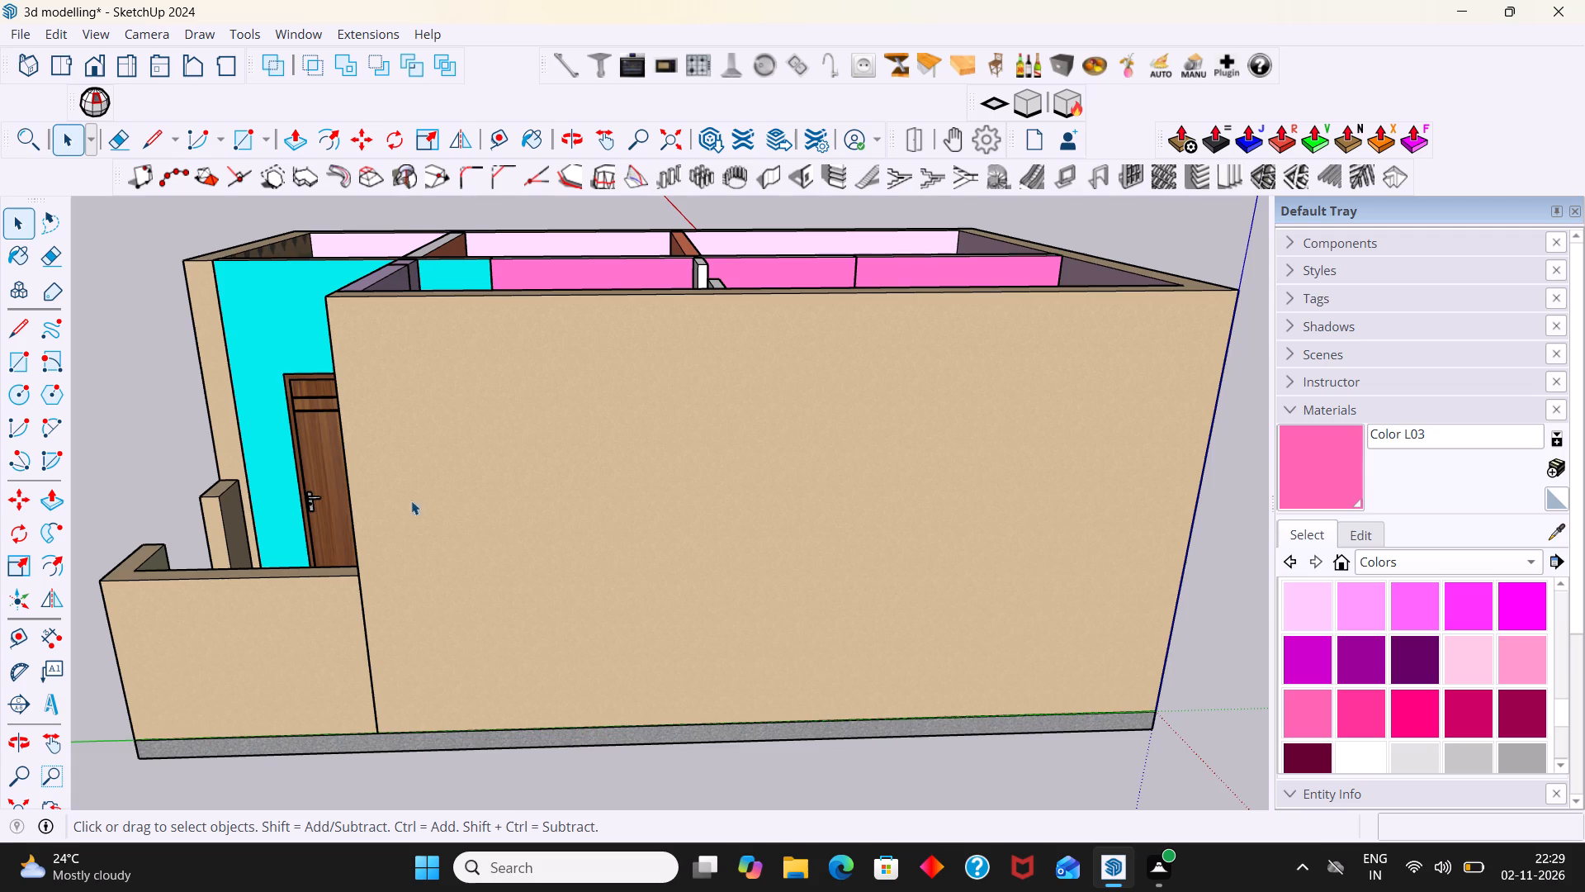
scroll(420, 490, down, 9)
middle_drag(442, 511, 659, 616)
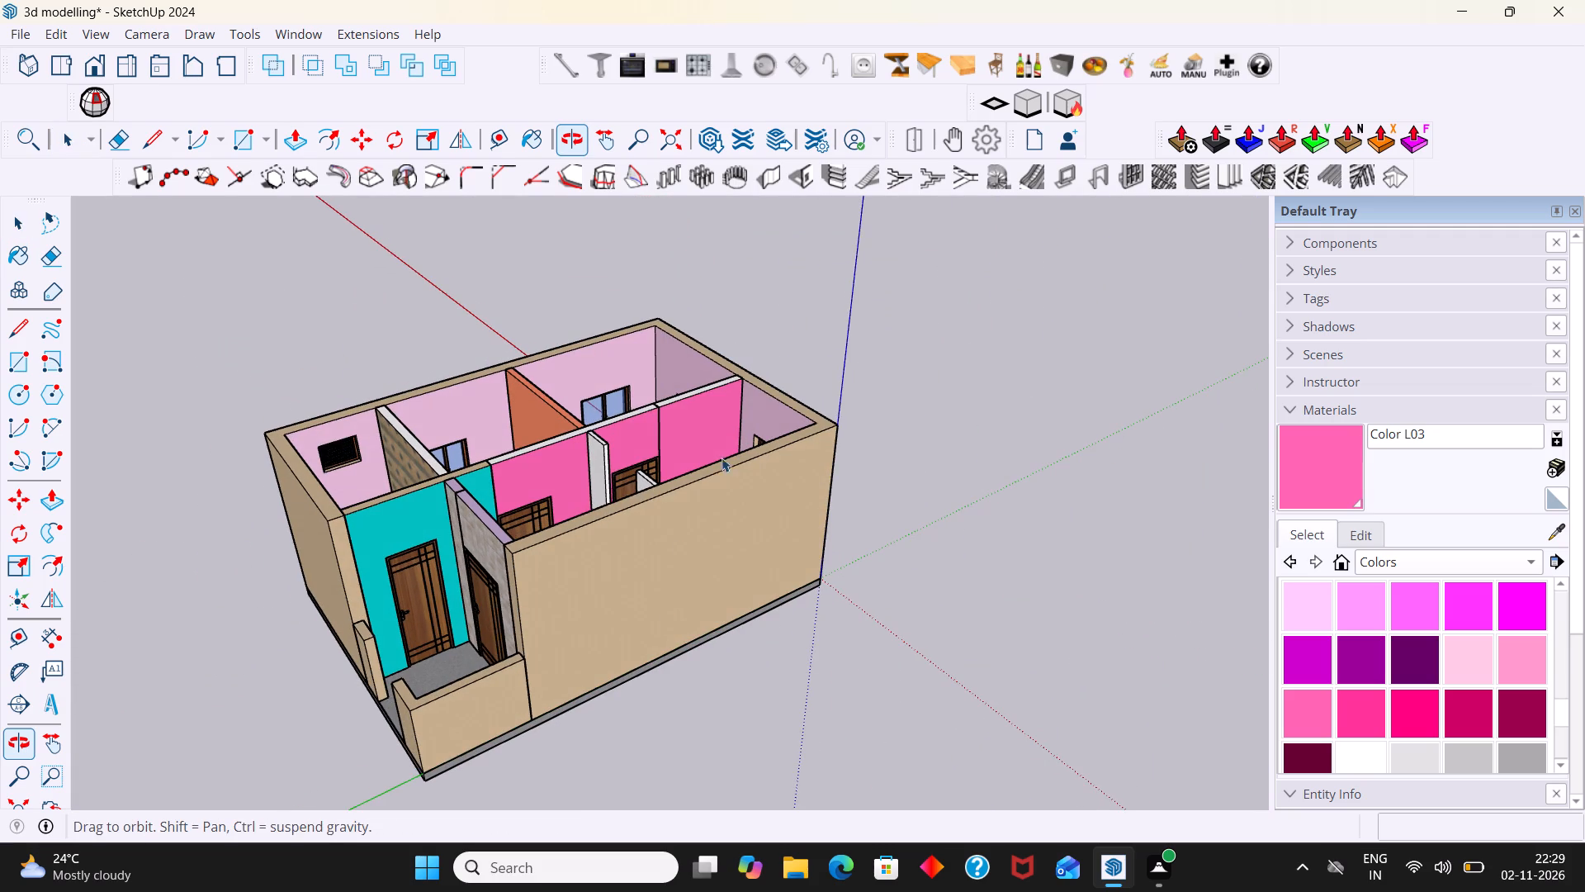
Show the V-Ray for SketchUp tools and start an interactive render of the whole house.
right_click(1341, 55)
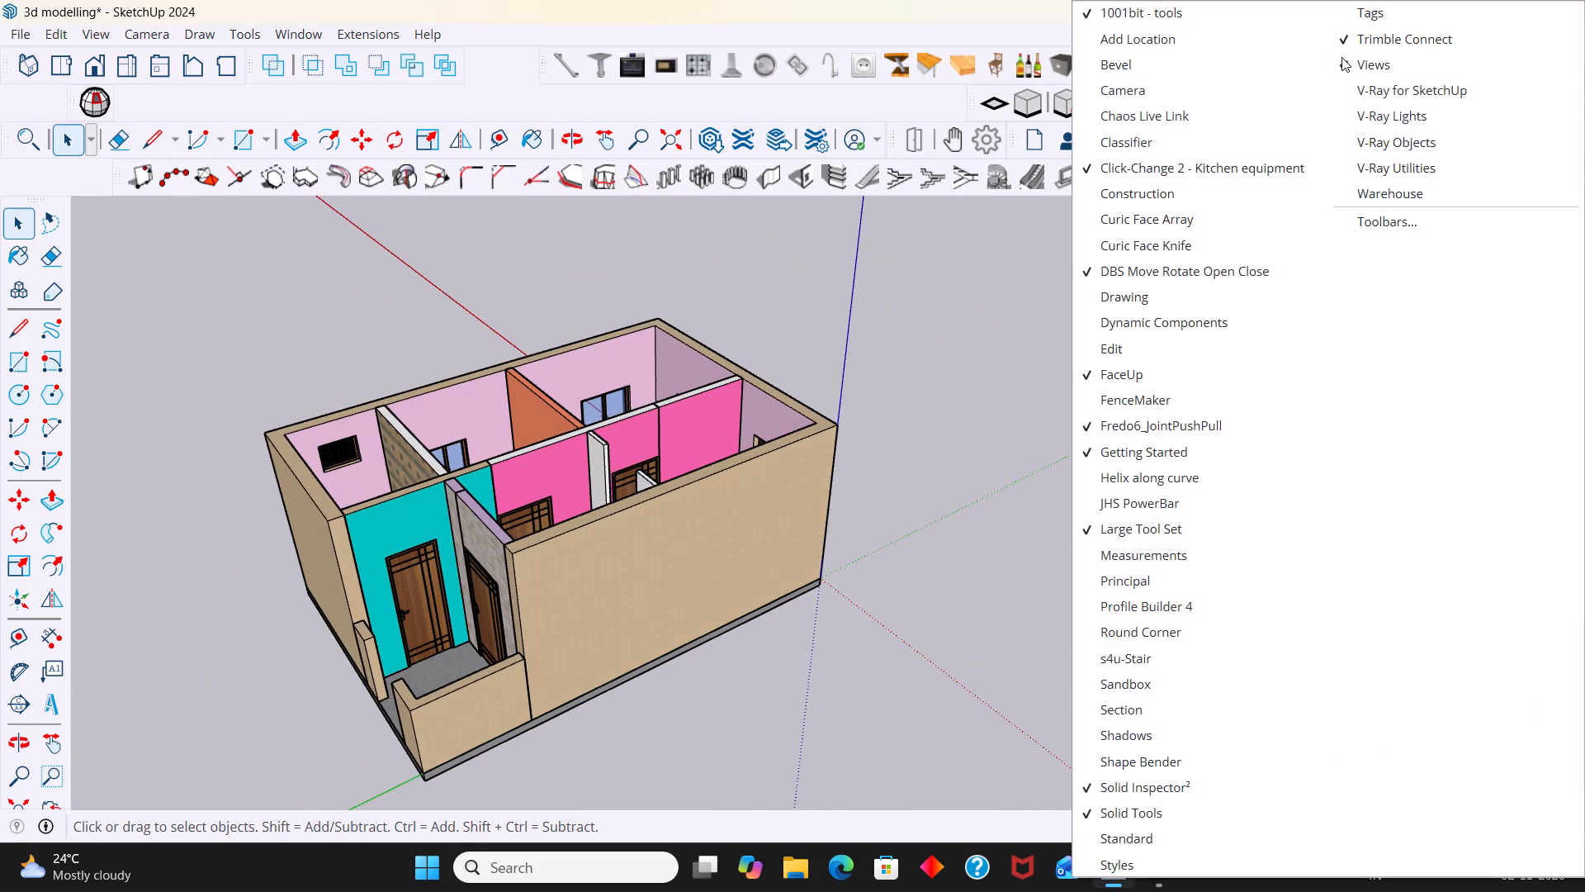
click(1435, 95)
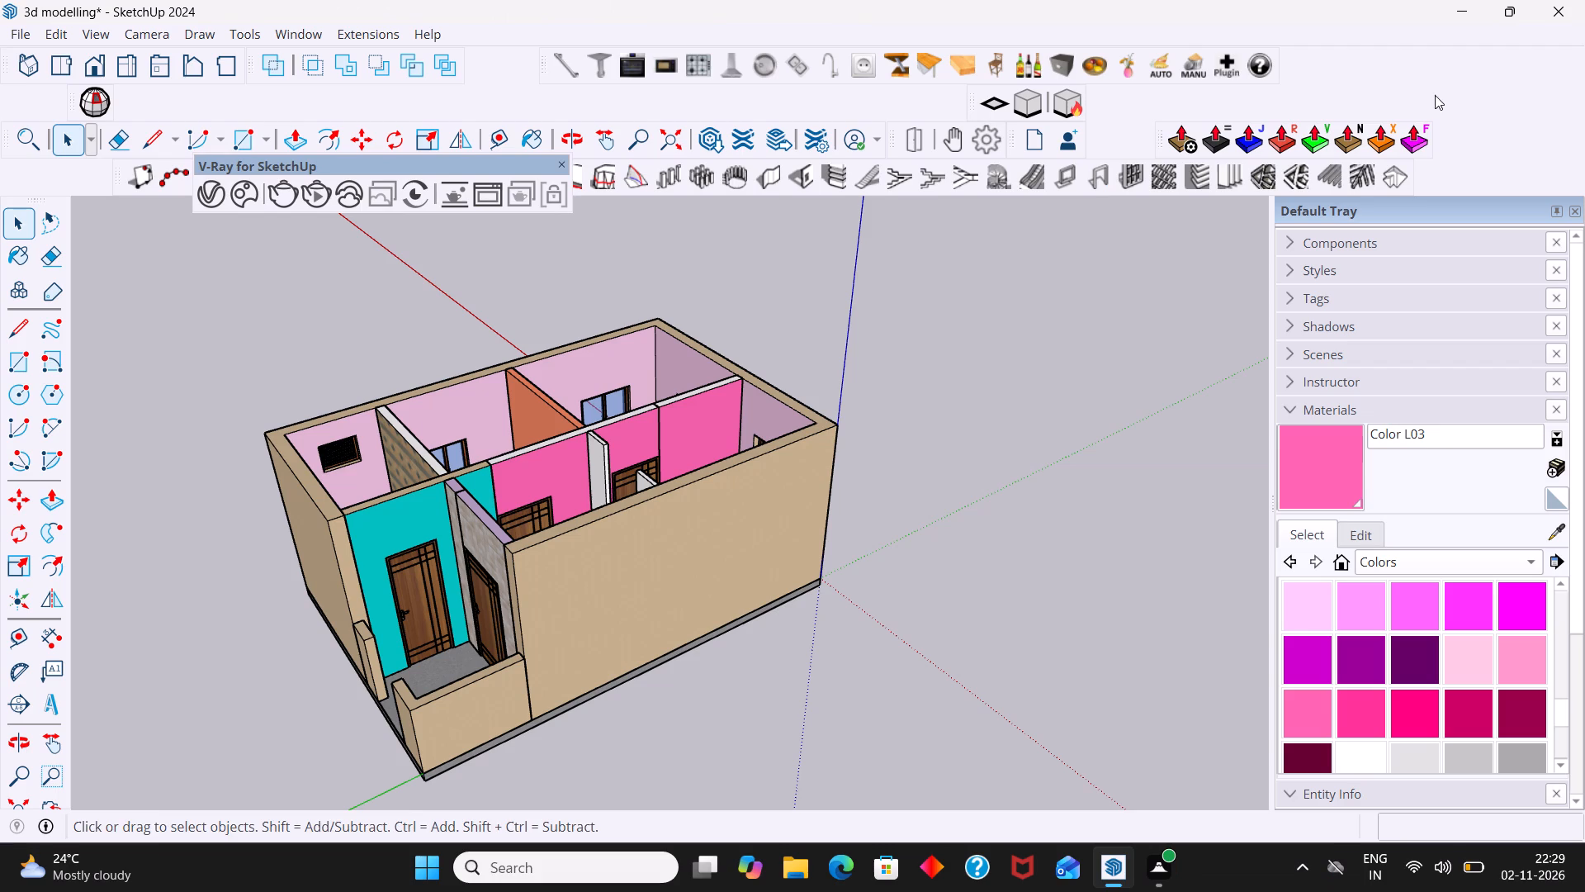
click(313, 191)
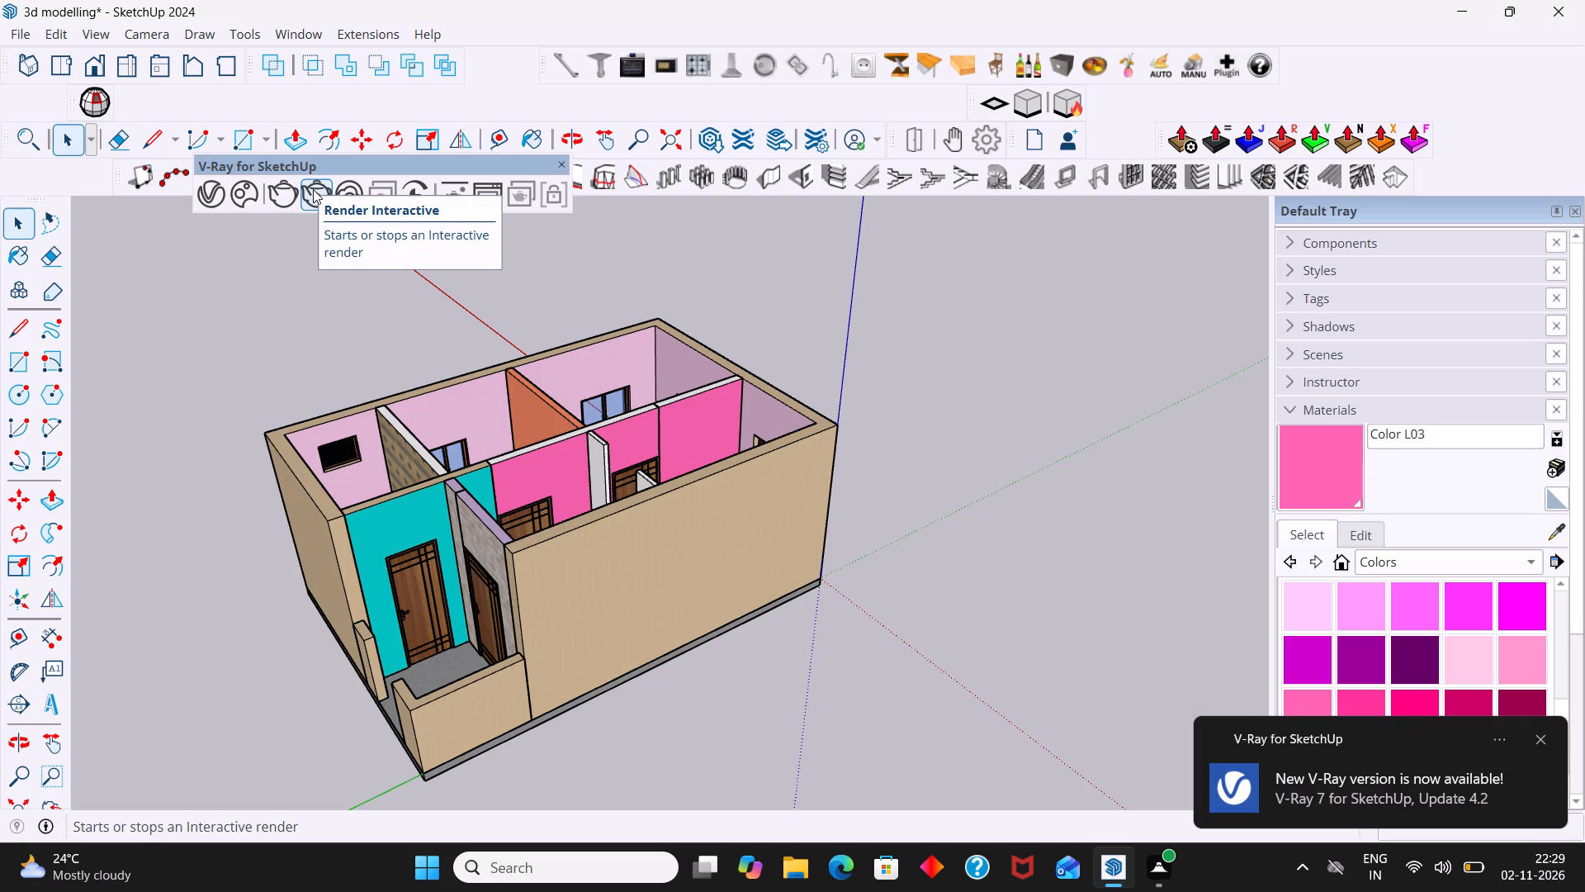
click(556, 269)
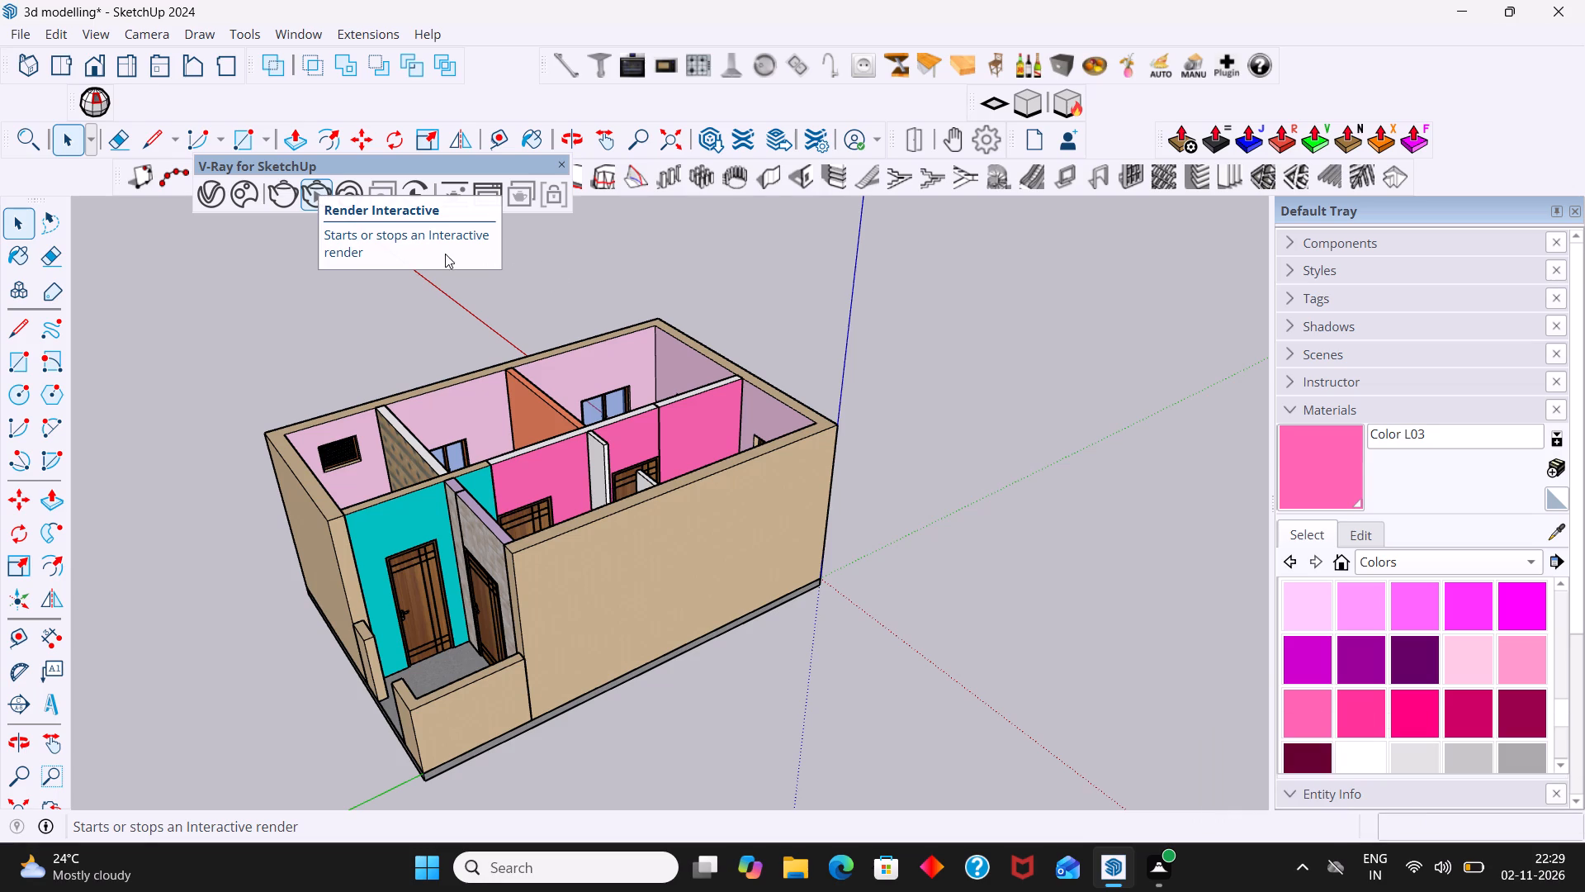
click(319, 189)
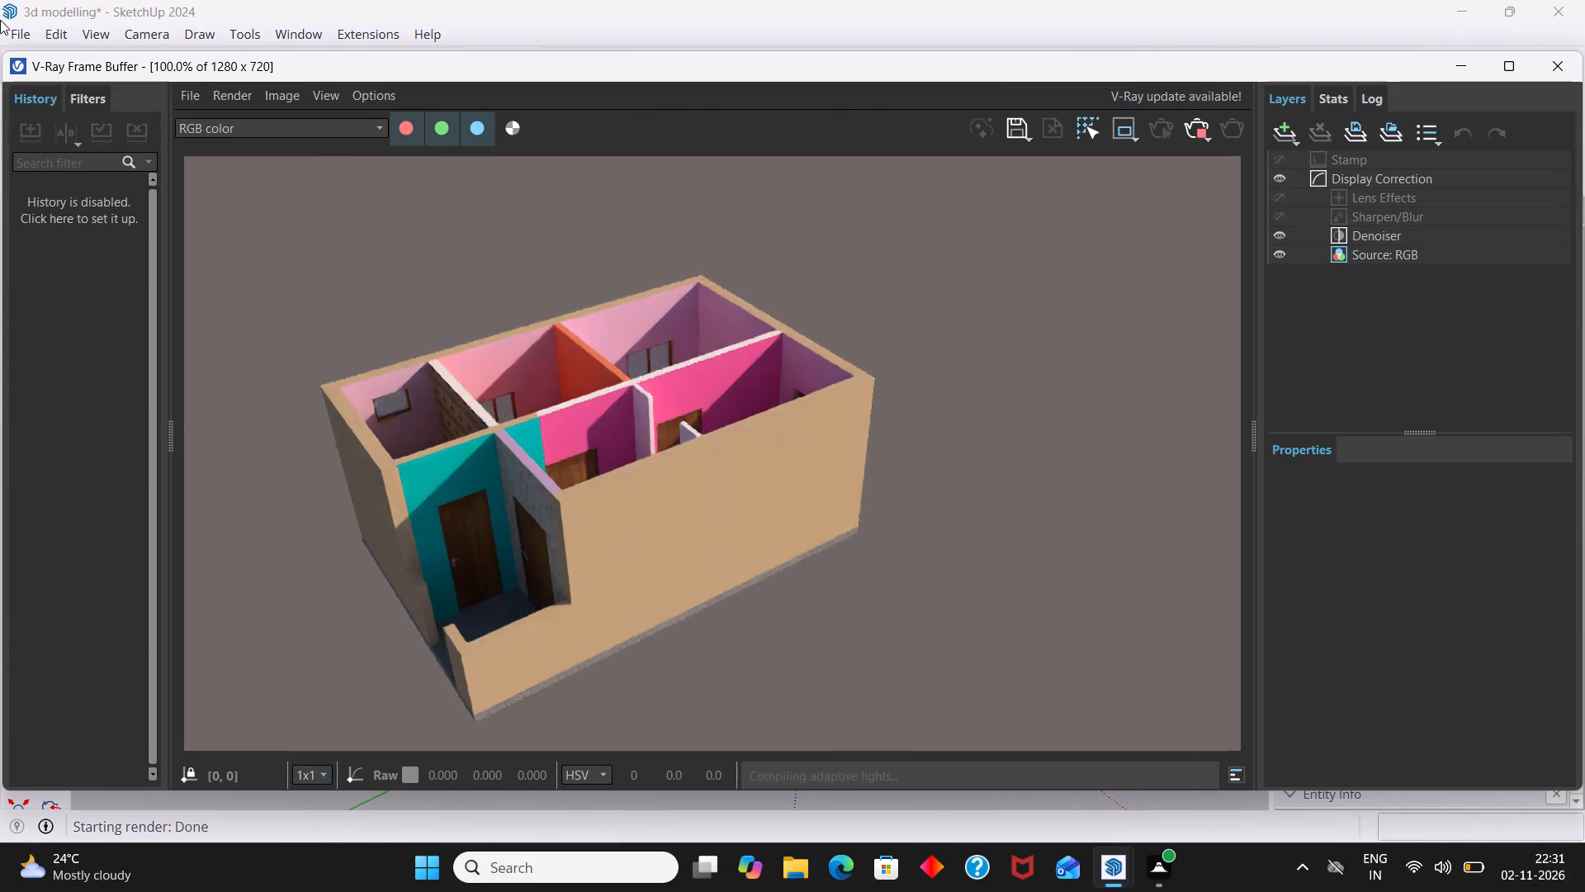
Examine the rendered wall colours and shadows close up and at full image size.
scroll(622, 460, up, 2)
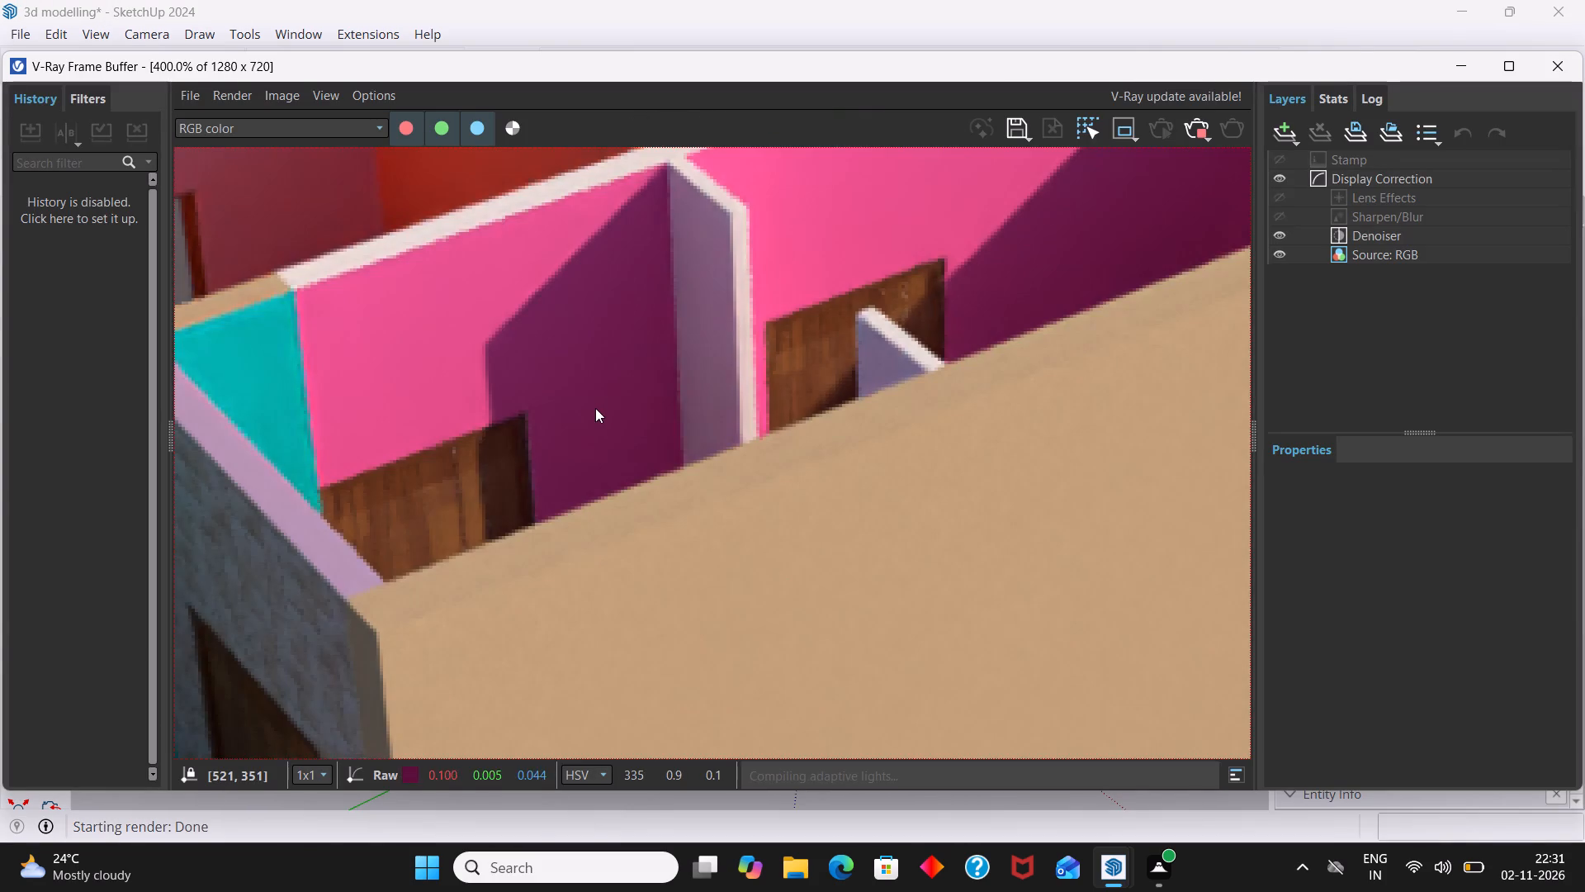
scroll(594, 411, down, 5)
scroll(594, 417, up, 6)
scroll(612, 414, down, 2)
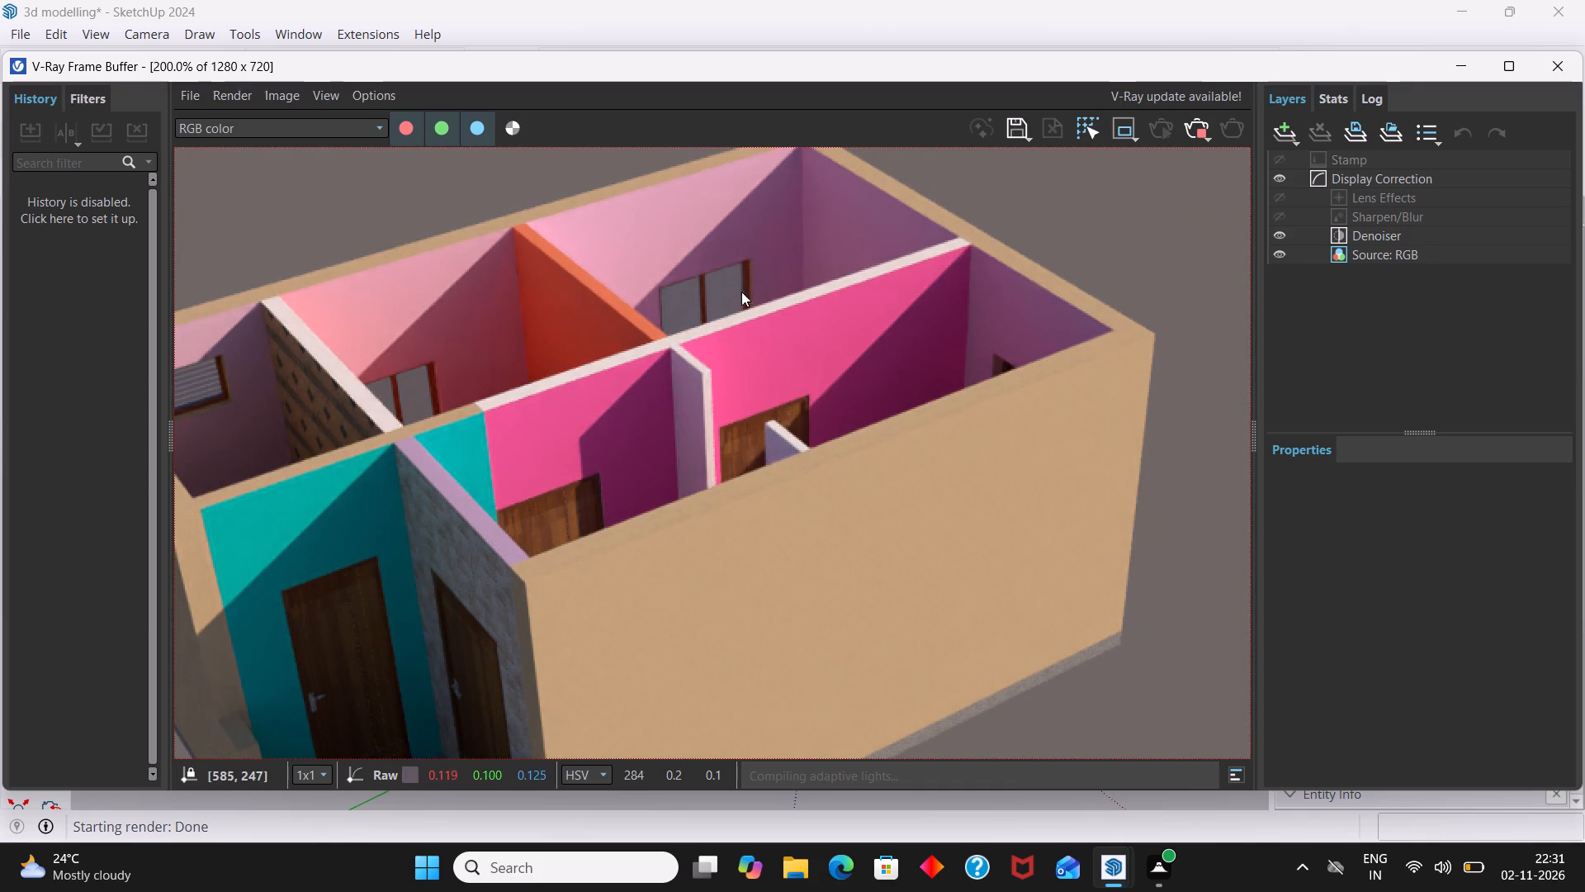
middle_drag(726, 308, 723, 318)
scroll(704, 330, down, 2)
scroll(305, 395, down, 1)
scroll(305, 395, up, 2)
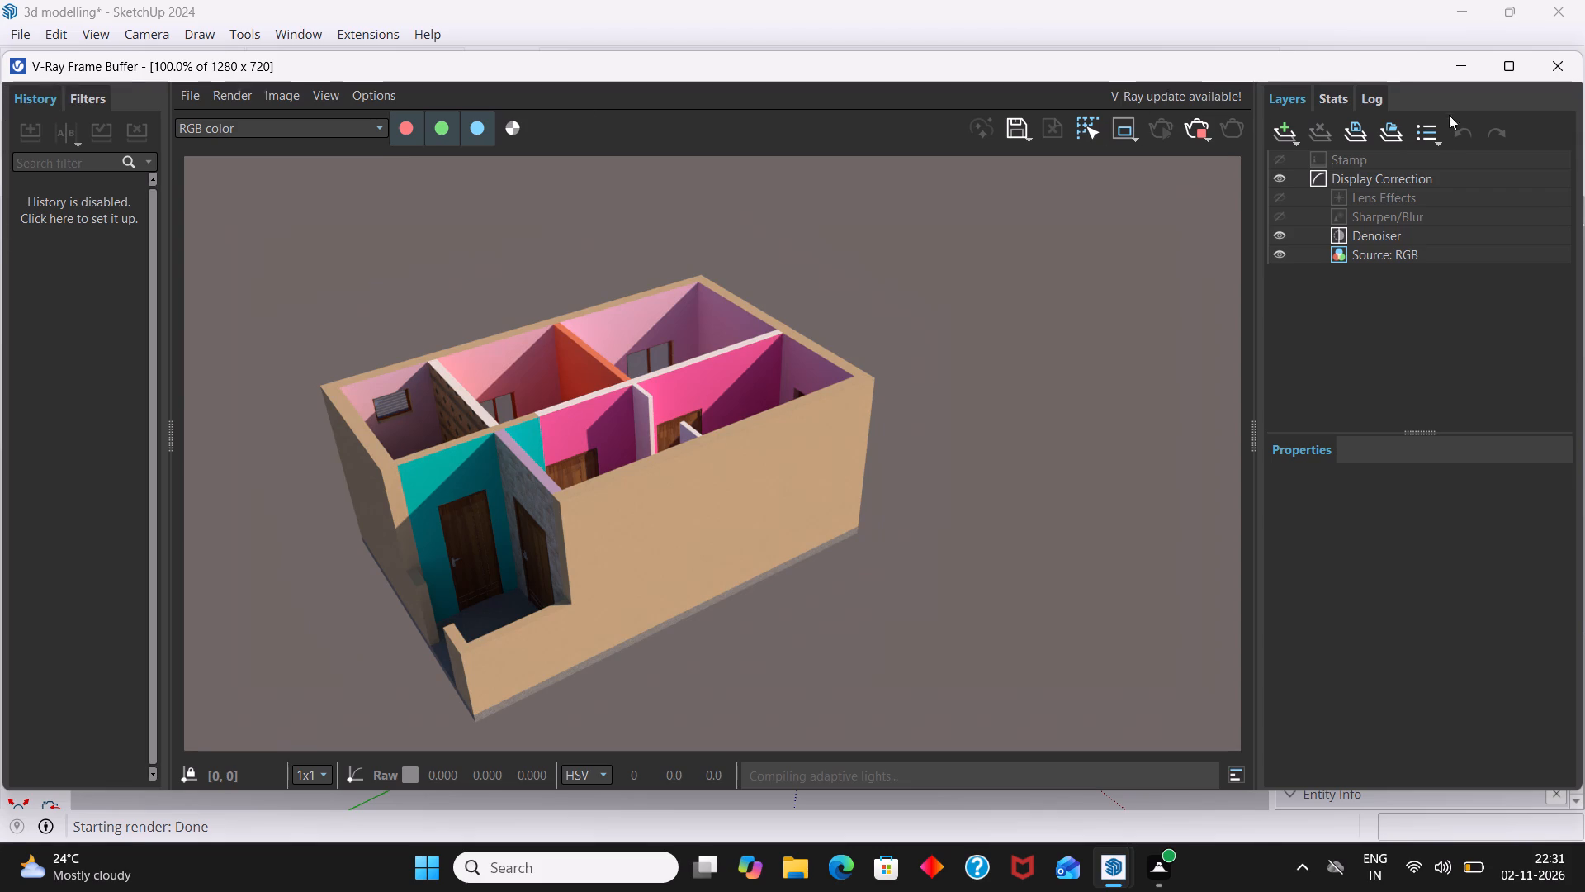
Shrink the V-Ray Frame Buffer window in width and height so the house model is accessible alongside it.
drag(1583, 318, 833, 339)
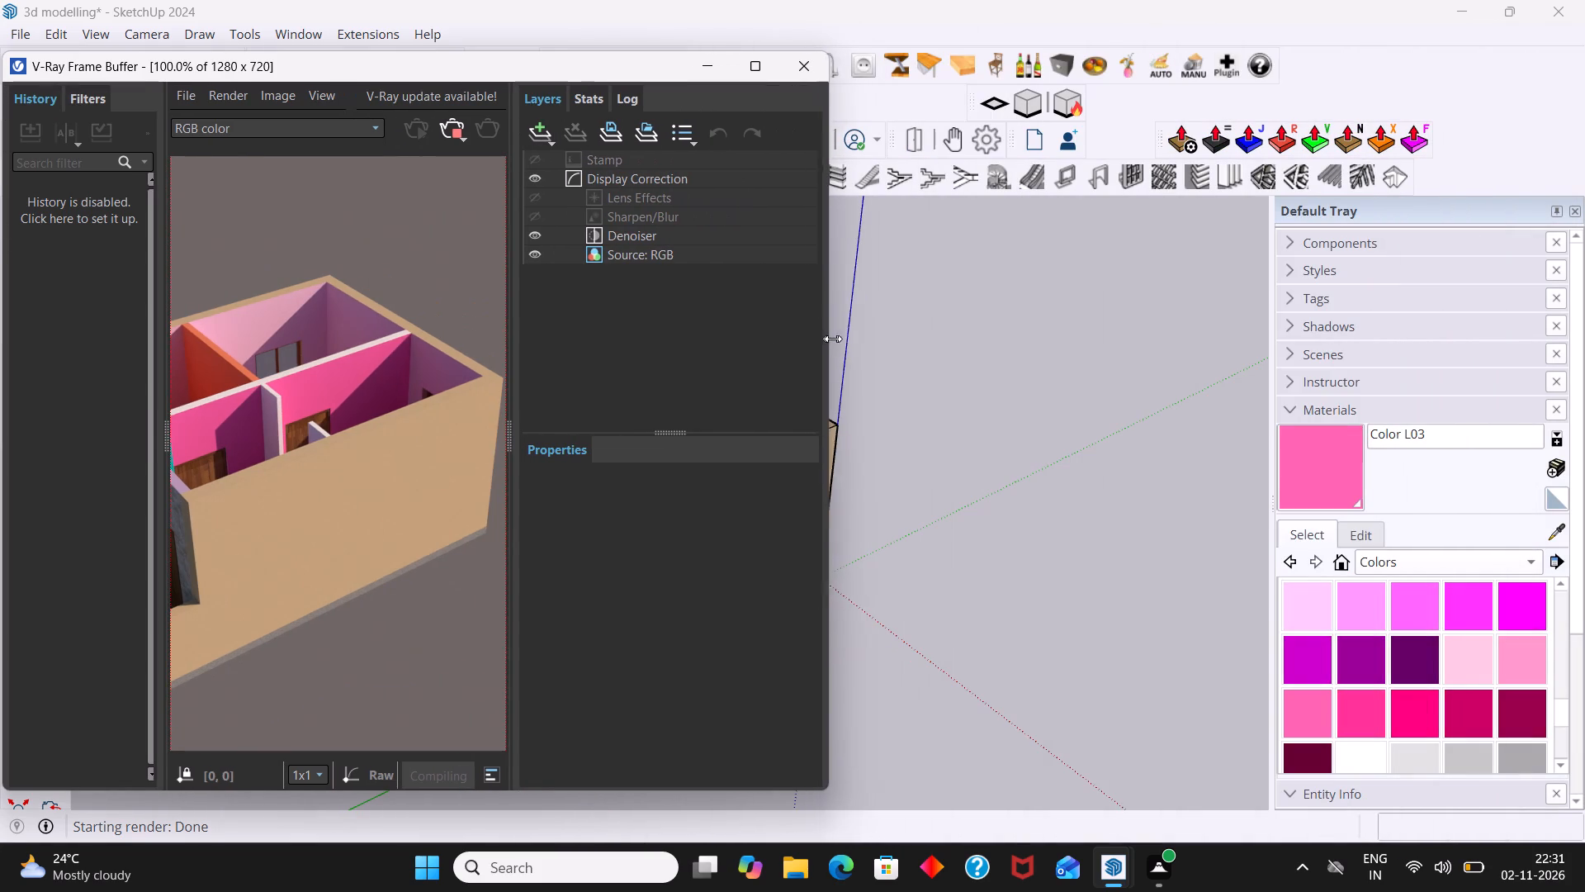
drag(833, 339, 847, 338)
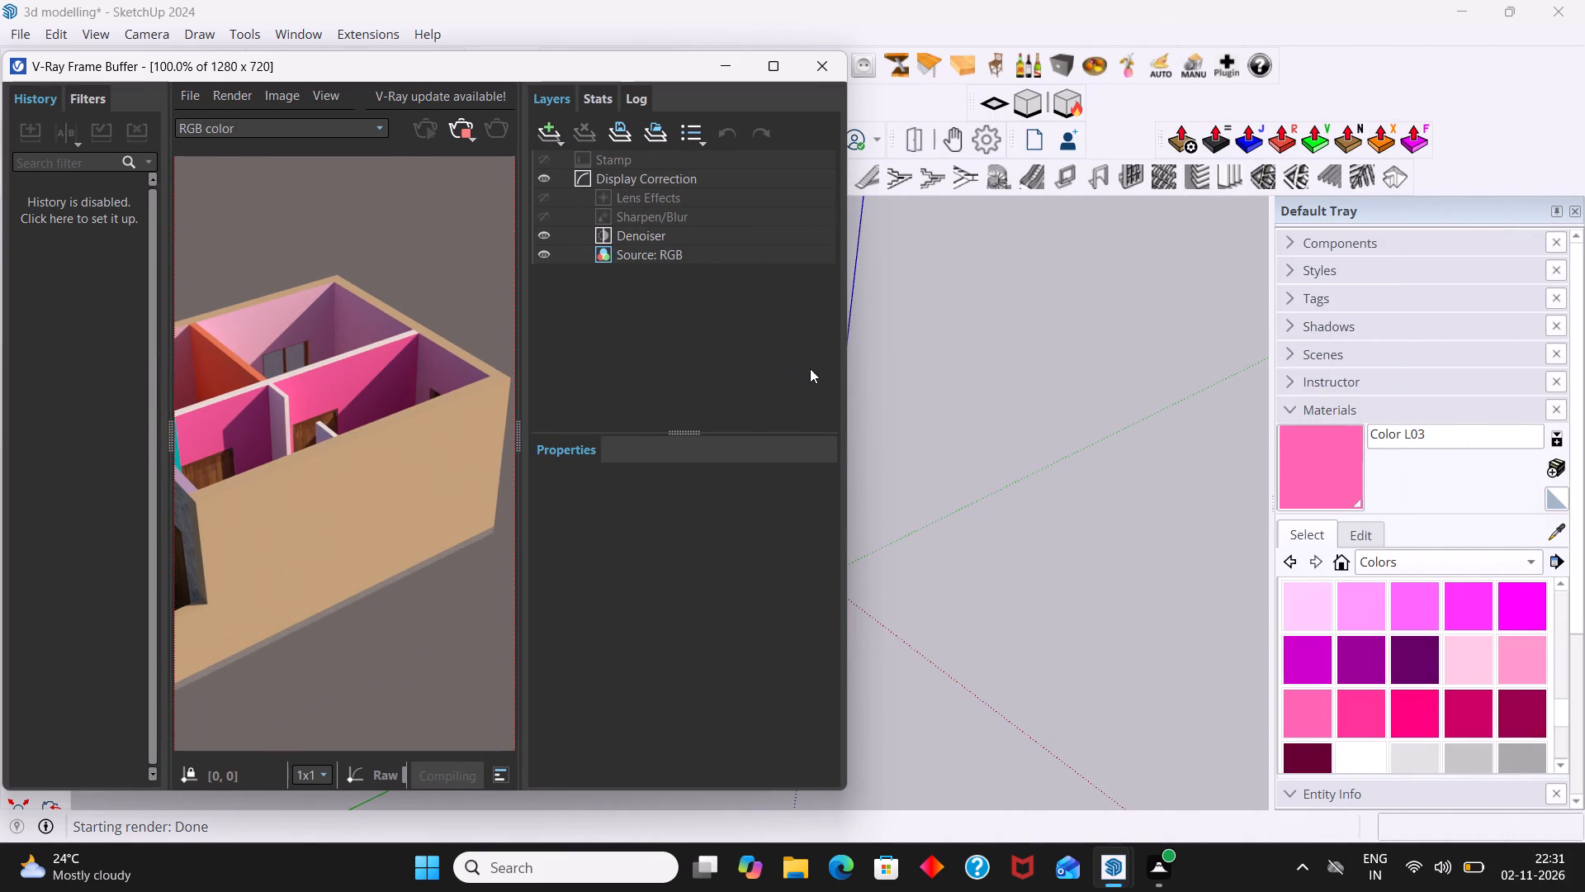
drag(0, 417, 416, 423)
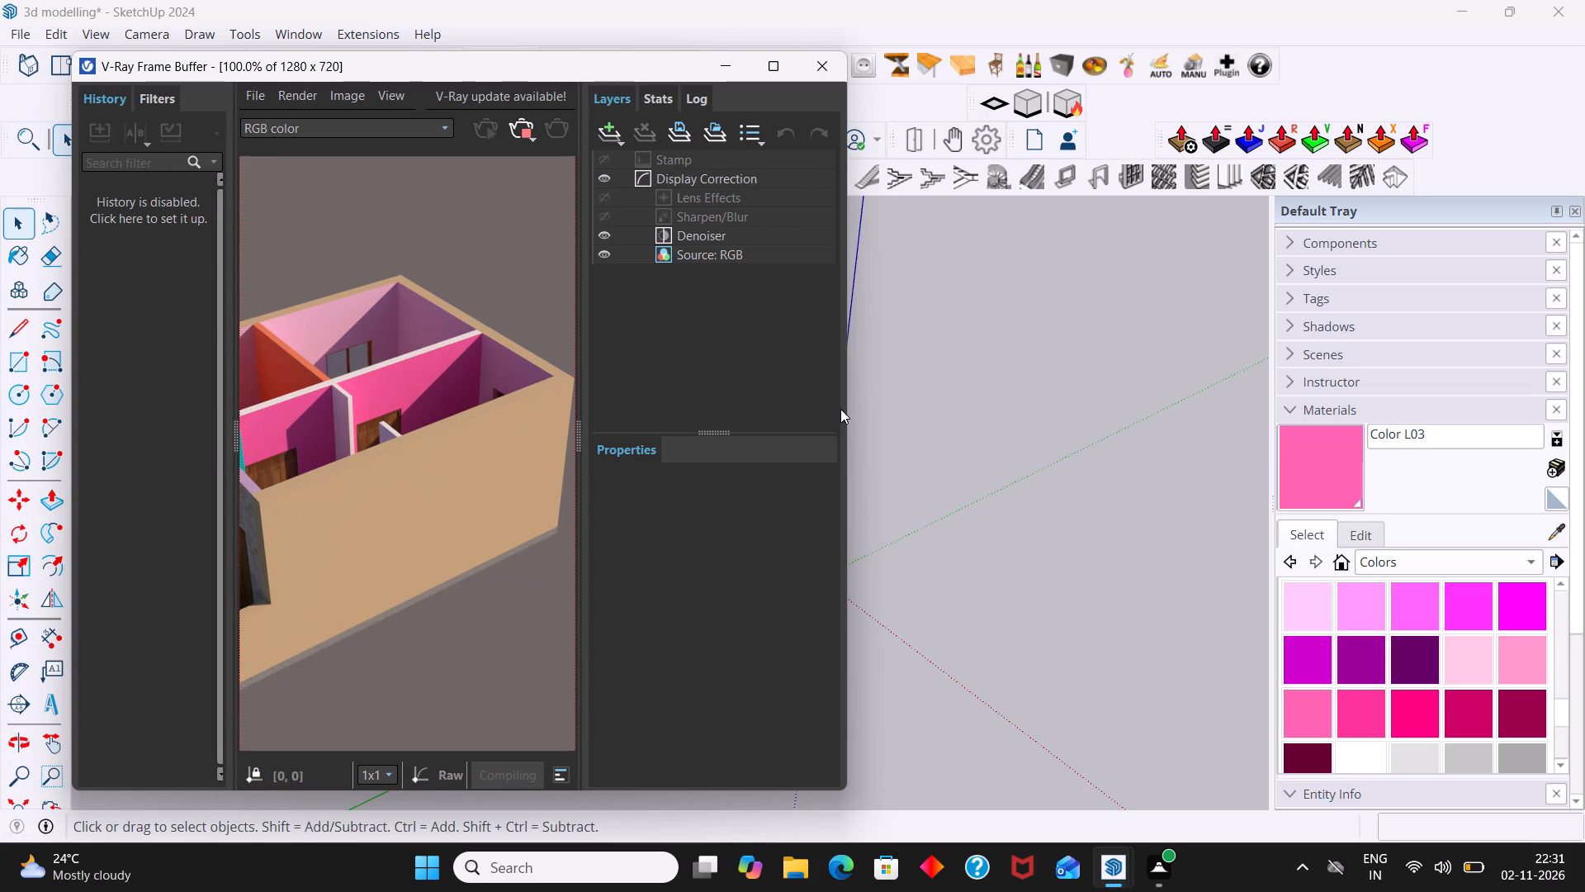
drag(849, 398, 585, 388)
click(580, 437)
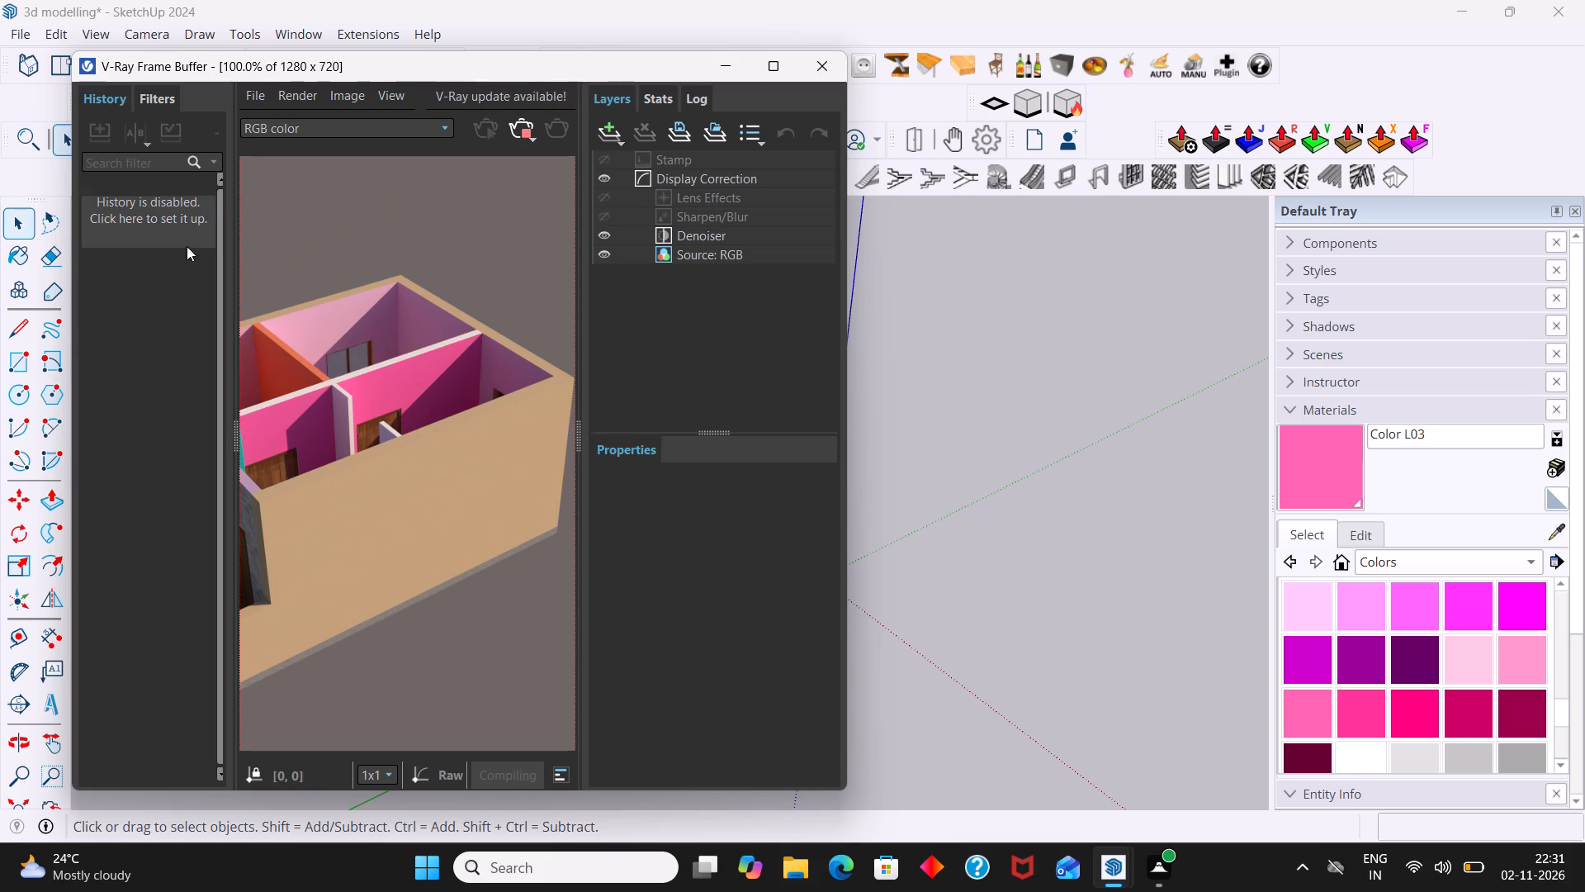
drag(70, 207, 84, 207)
drag(84, 207, 369, 216)
drag(70, 189, 273, 202)
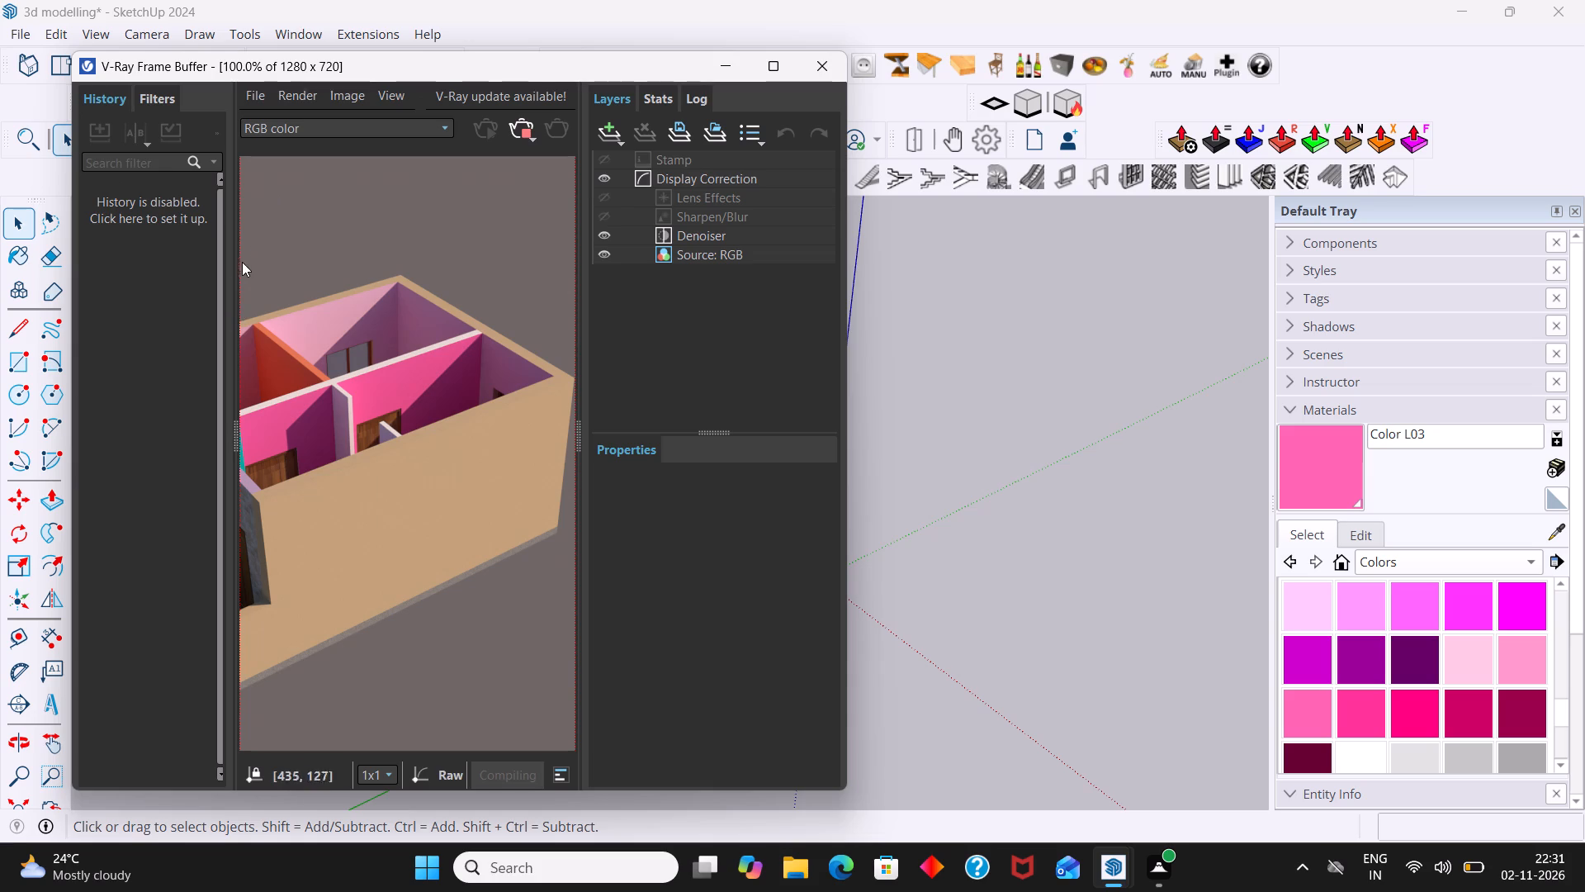
drag(234, 273, 352, 278)
drag(310, 791, 386, 434)
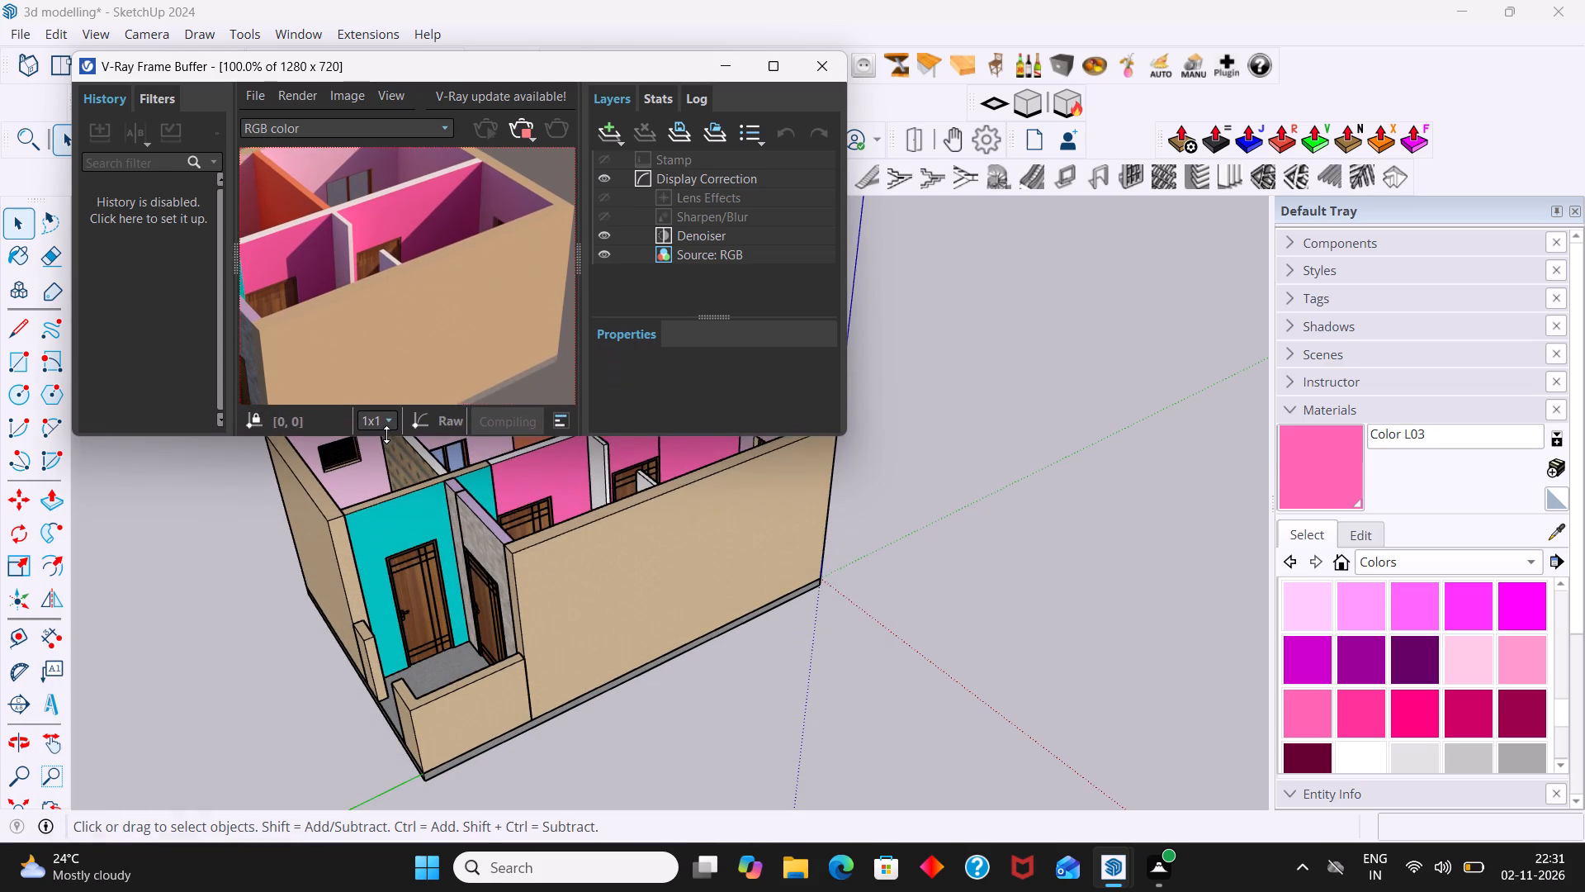
drag(386, 434, 406, 419)
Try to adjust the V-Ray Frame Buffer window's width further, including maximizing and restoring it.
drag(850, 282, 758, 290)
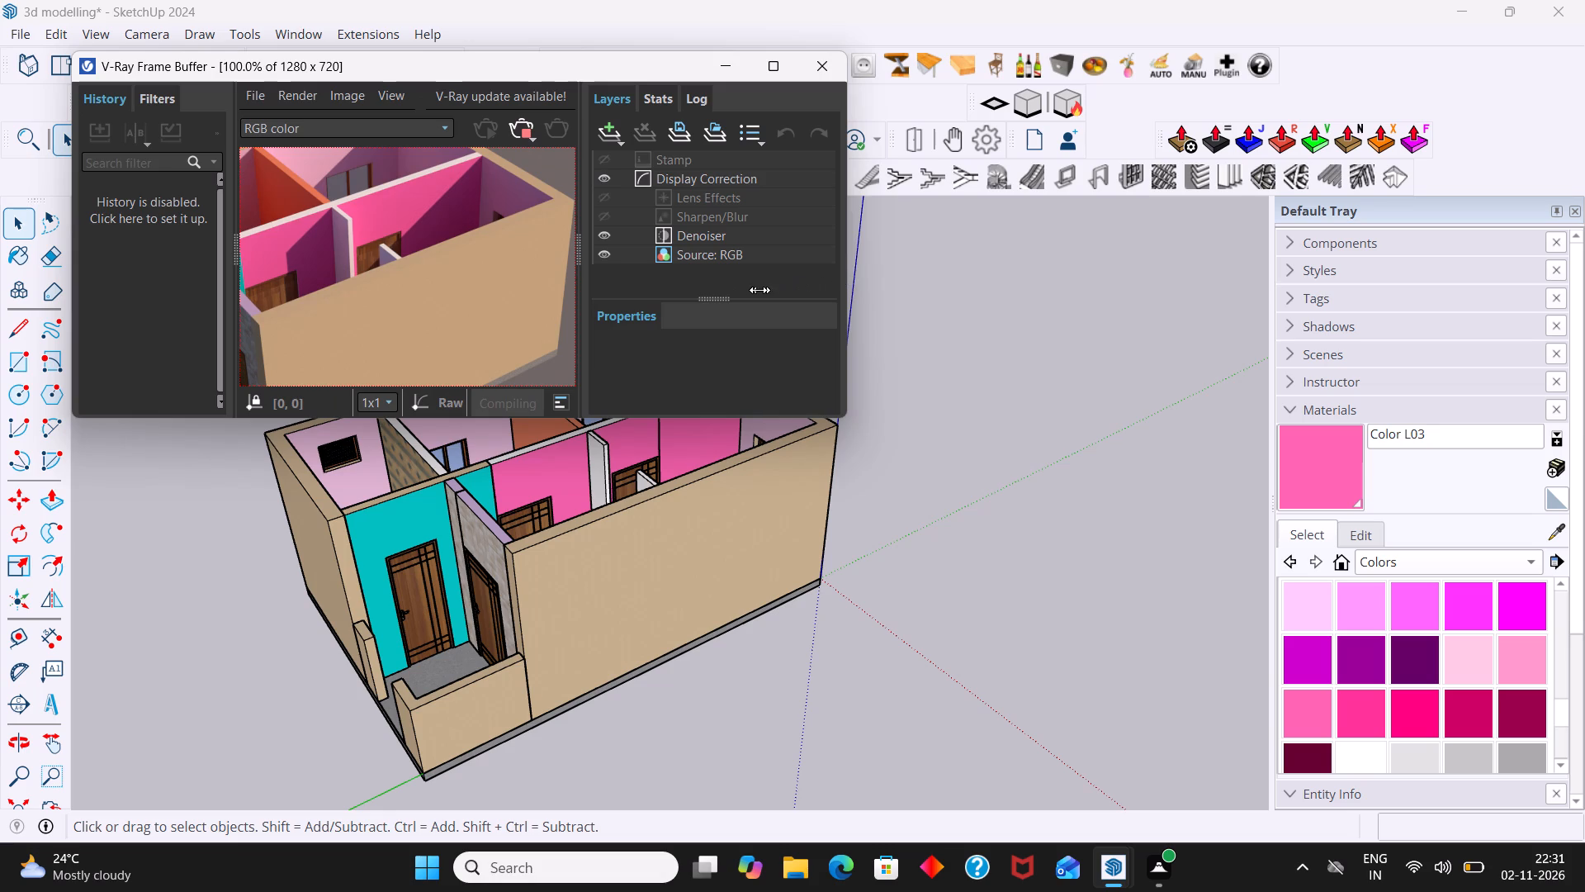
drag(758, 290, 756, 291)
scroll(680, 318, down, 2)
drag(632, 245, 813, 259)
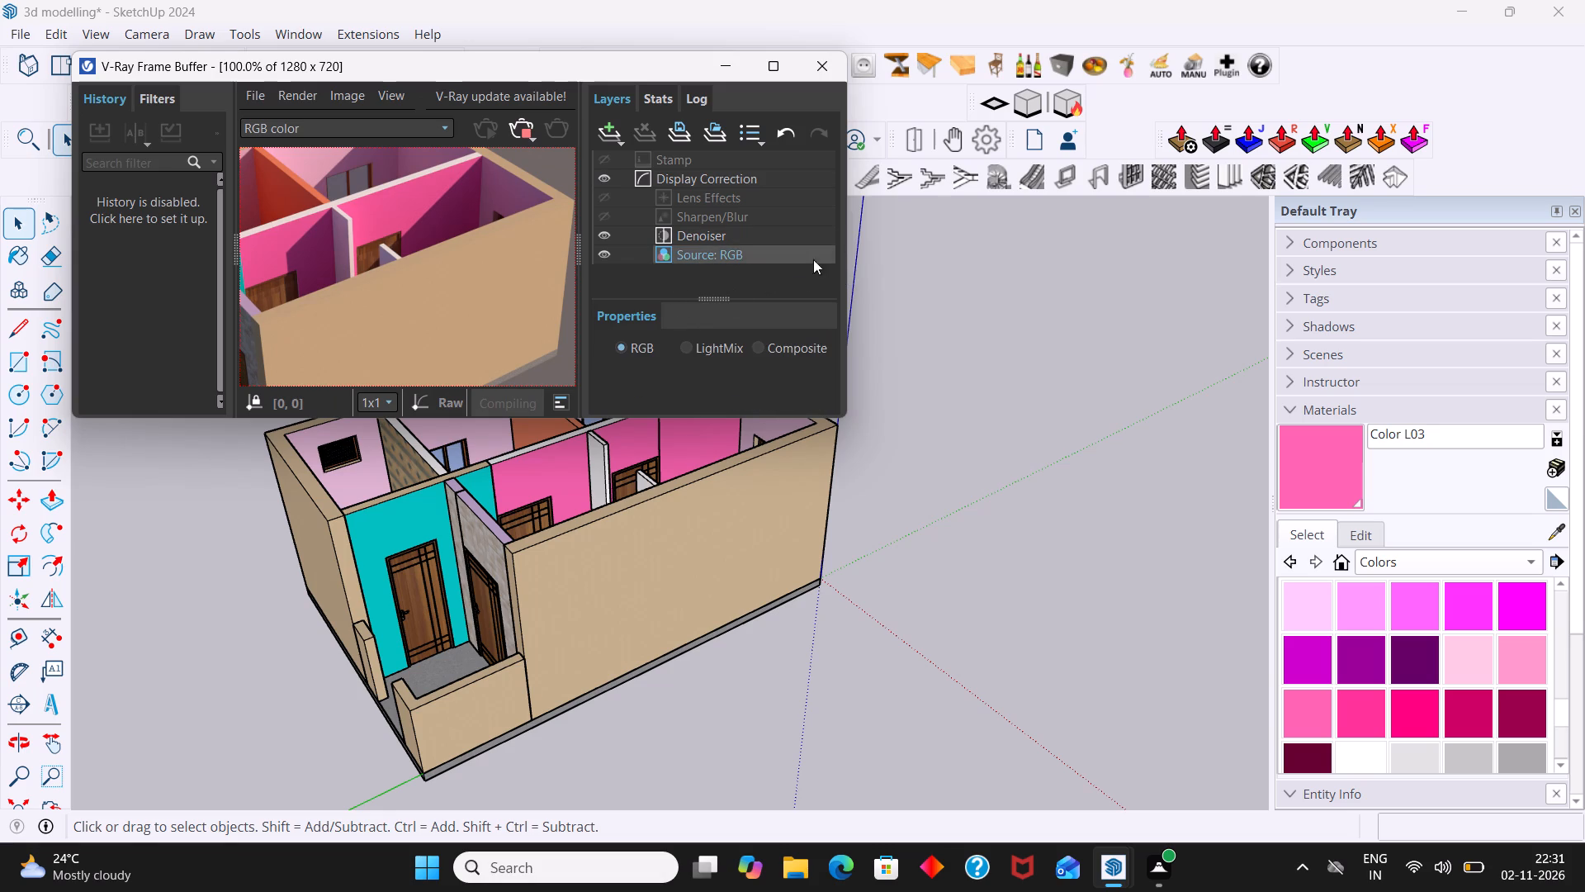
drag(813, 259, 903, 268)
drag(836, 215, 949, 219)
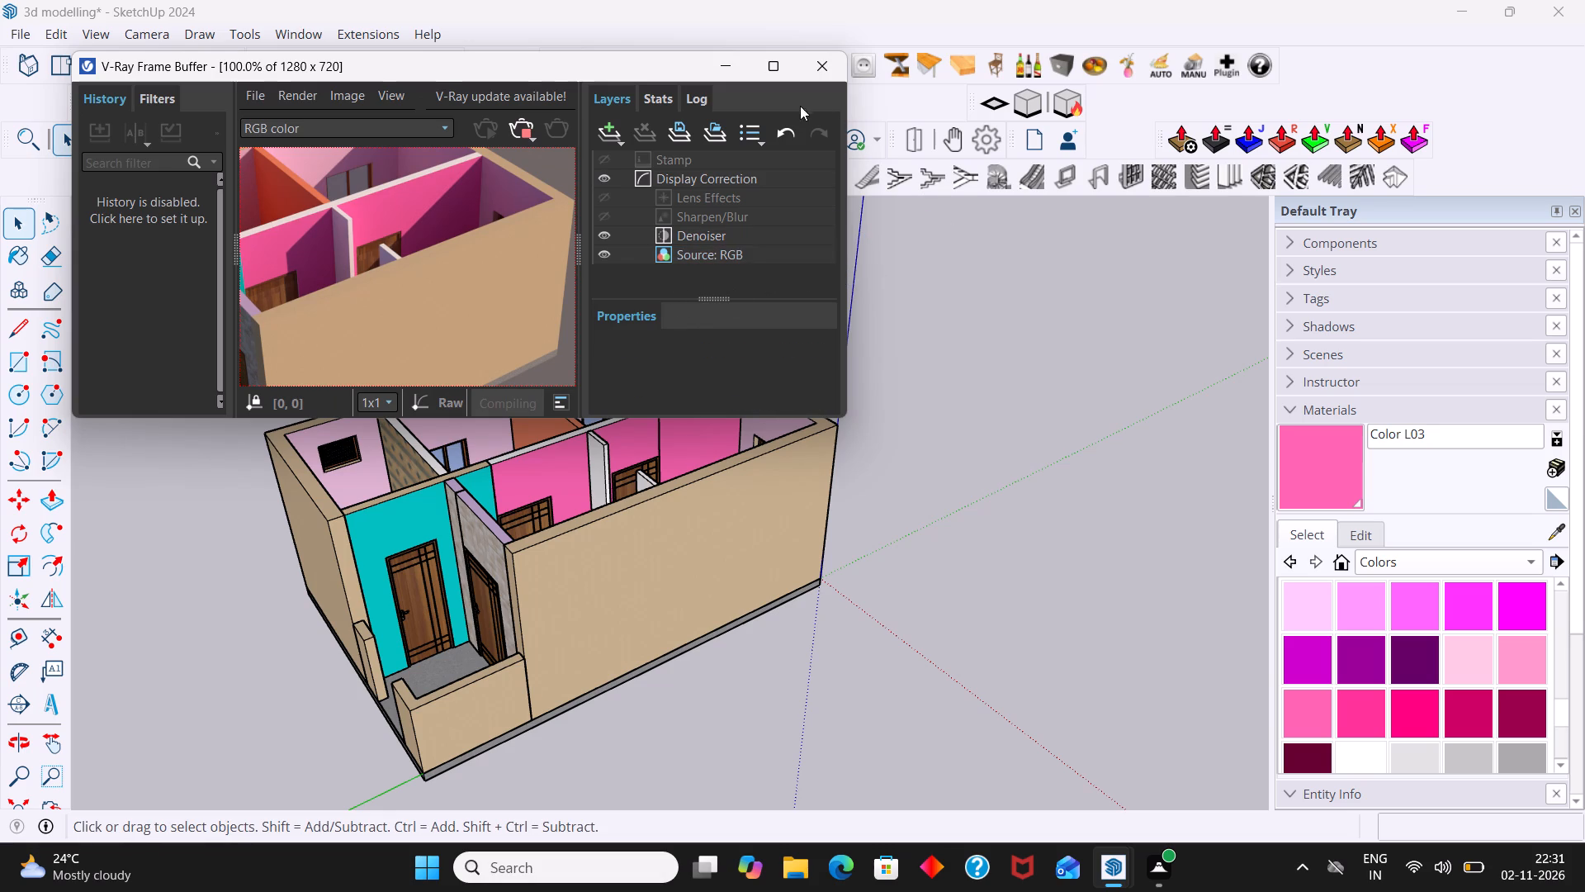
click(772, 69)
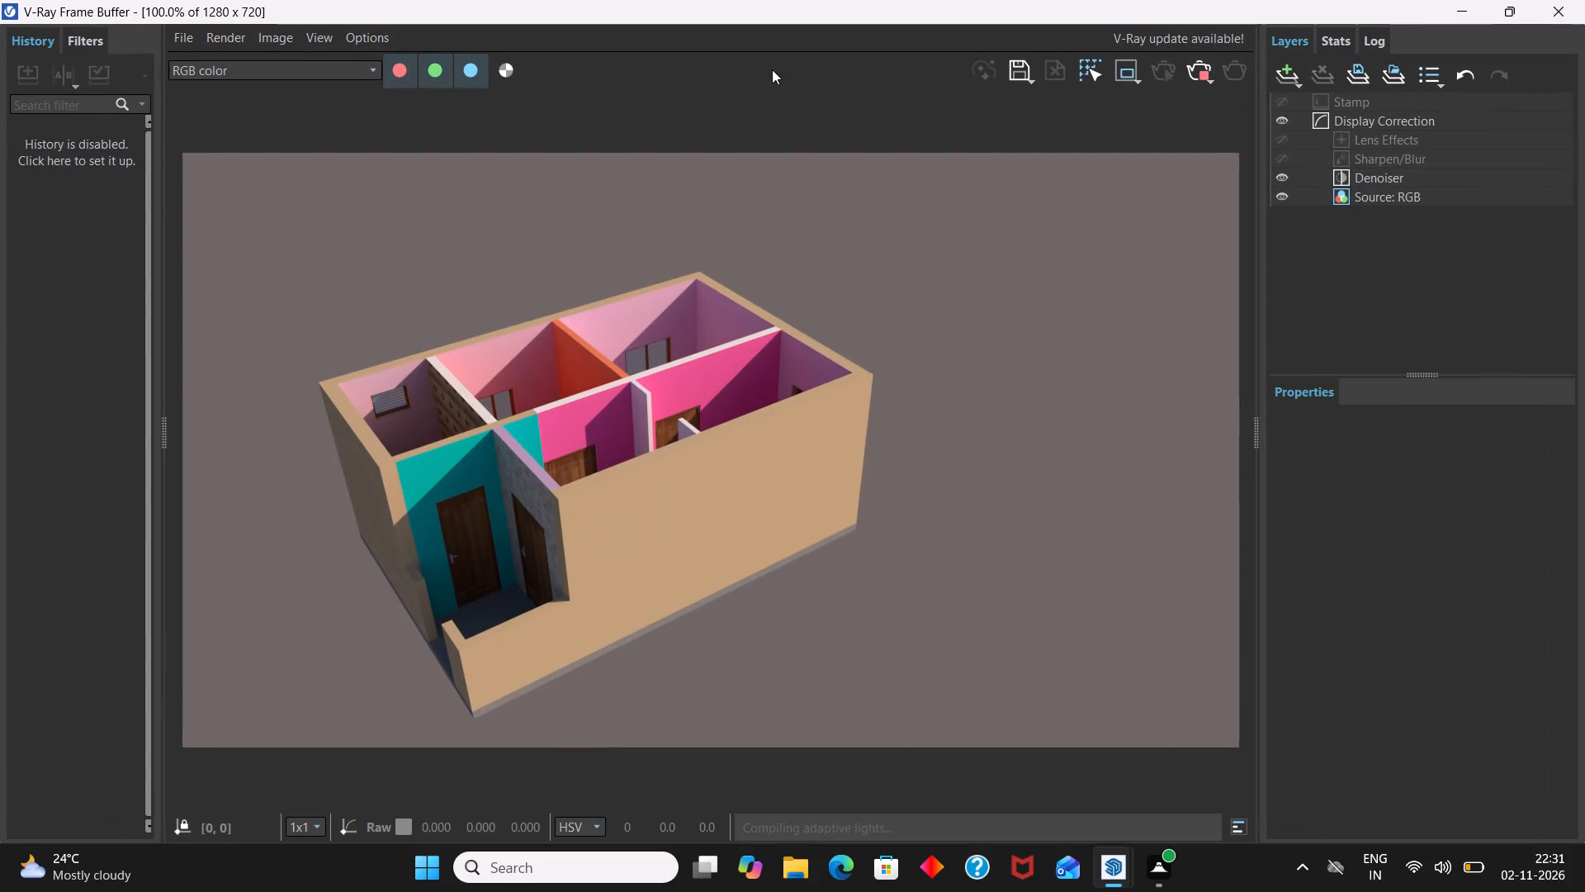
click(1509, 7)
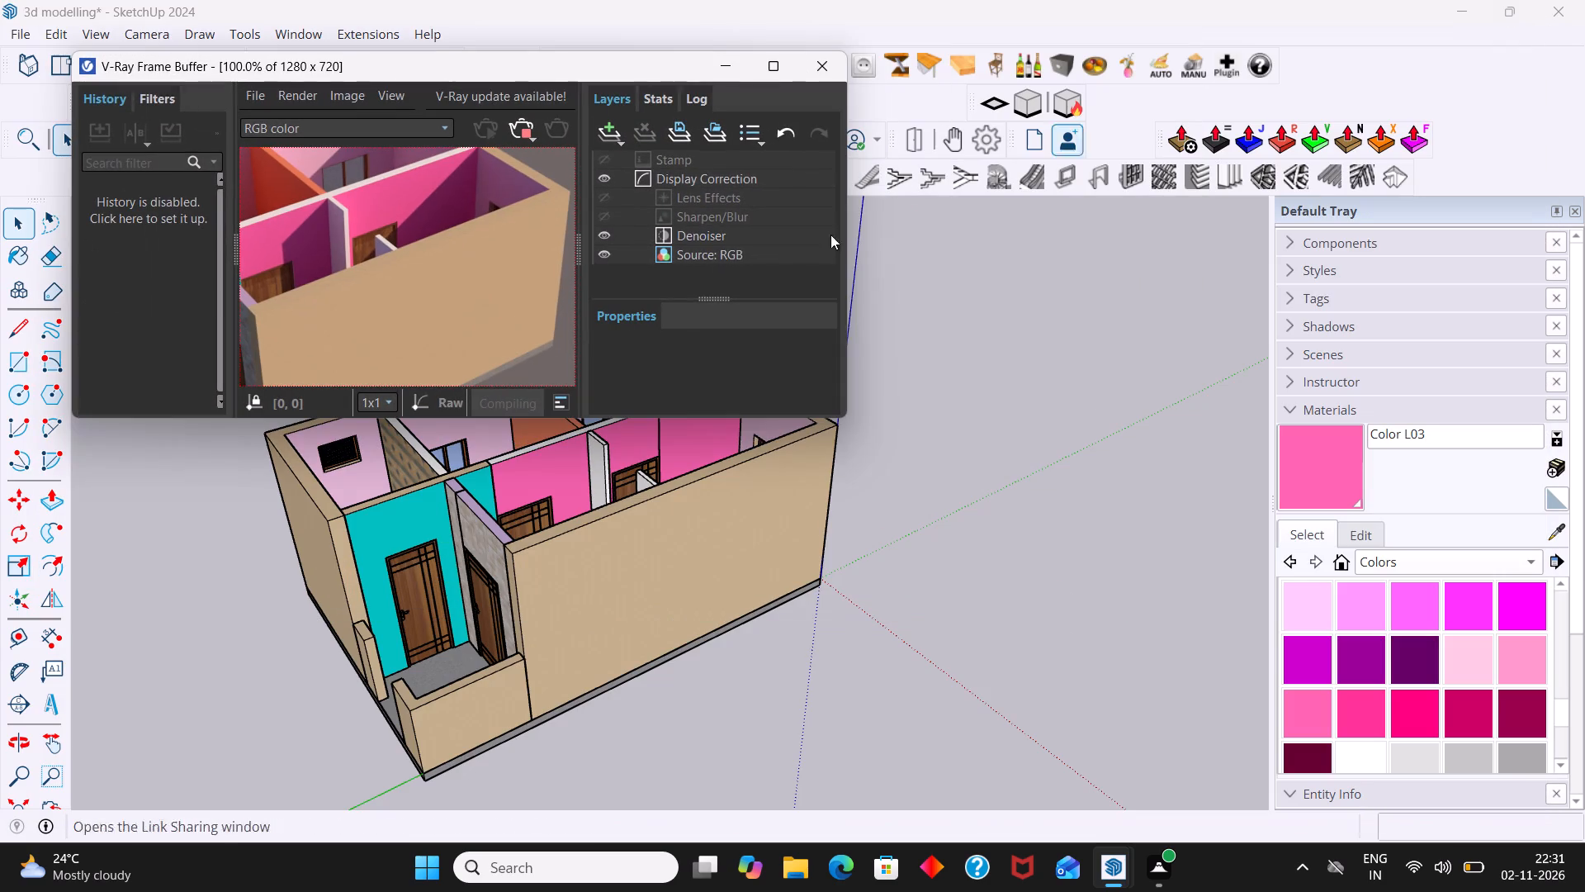
Examine the live render of the porch, turquoise wall, stone wall and pink rooms from the porch corner.
scroll(619, 416, down, 4)
shift+middle_drag(627, 533, 911, 569)
scroll(873, 574, up, 5)
scroll(792, 557, up, 2)
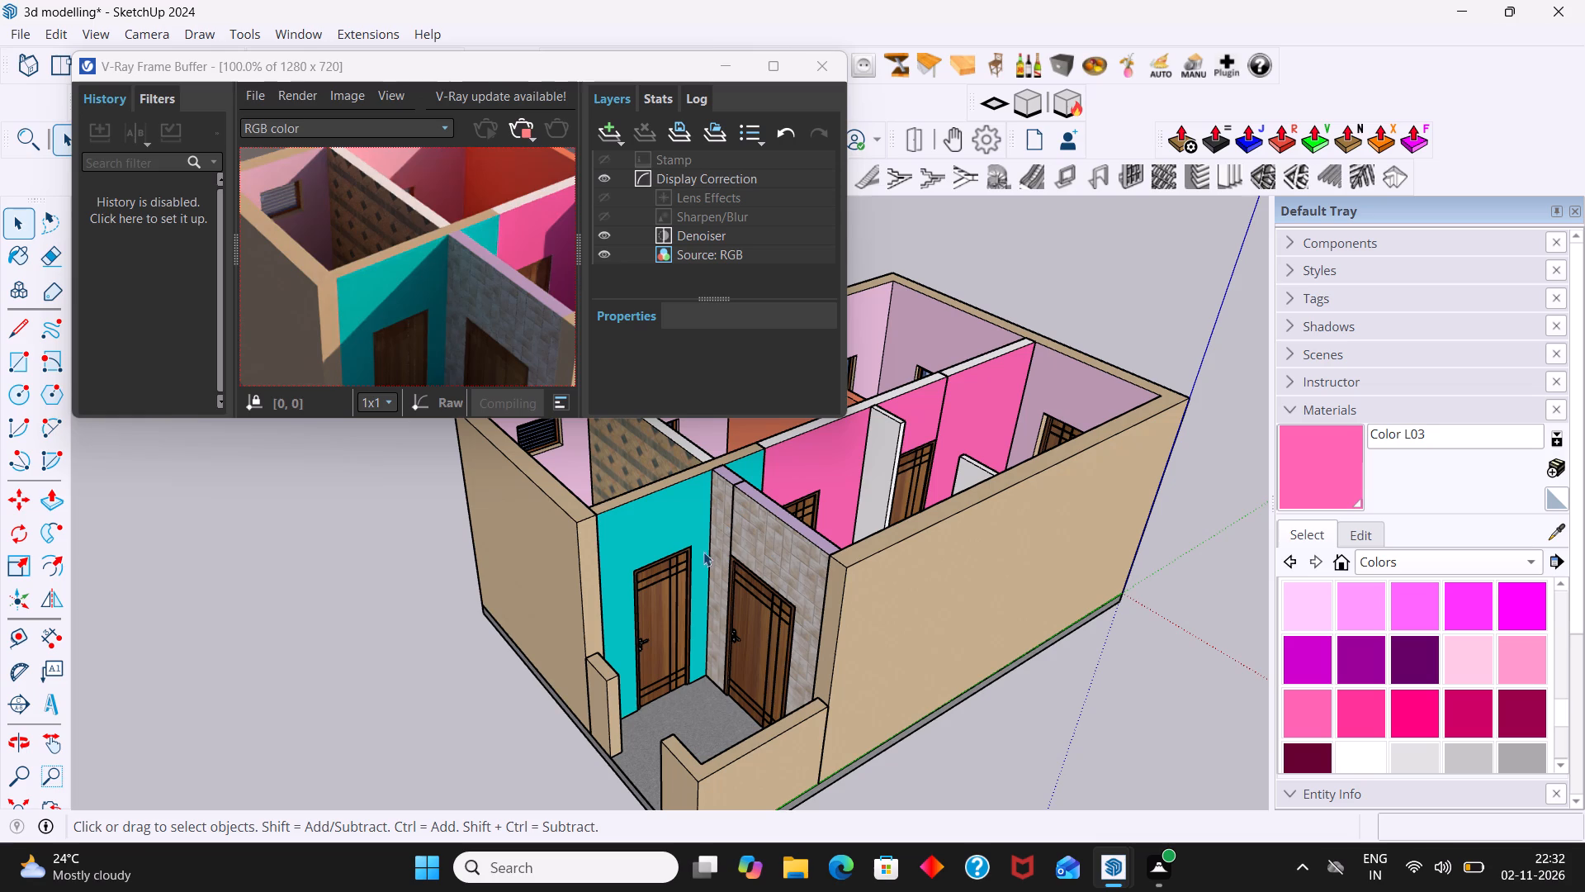
scroll(419, 273, down, 3)
scroll(417, 276, up, 3)
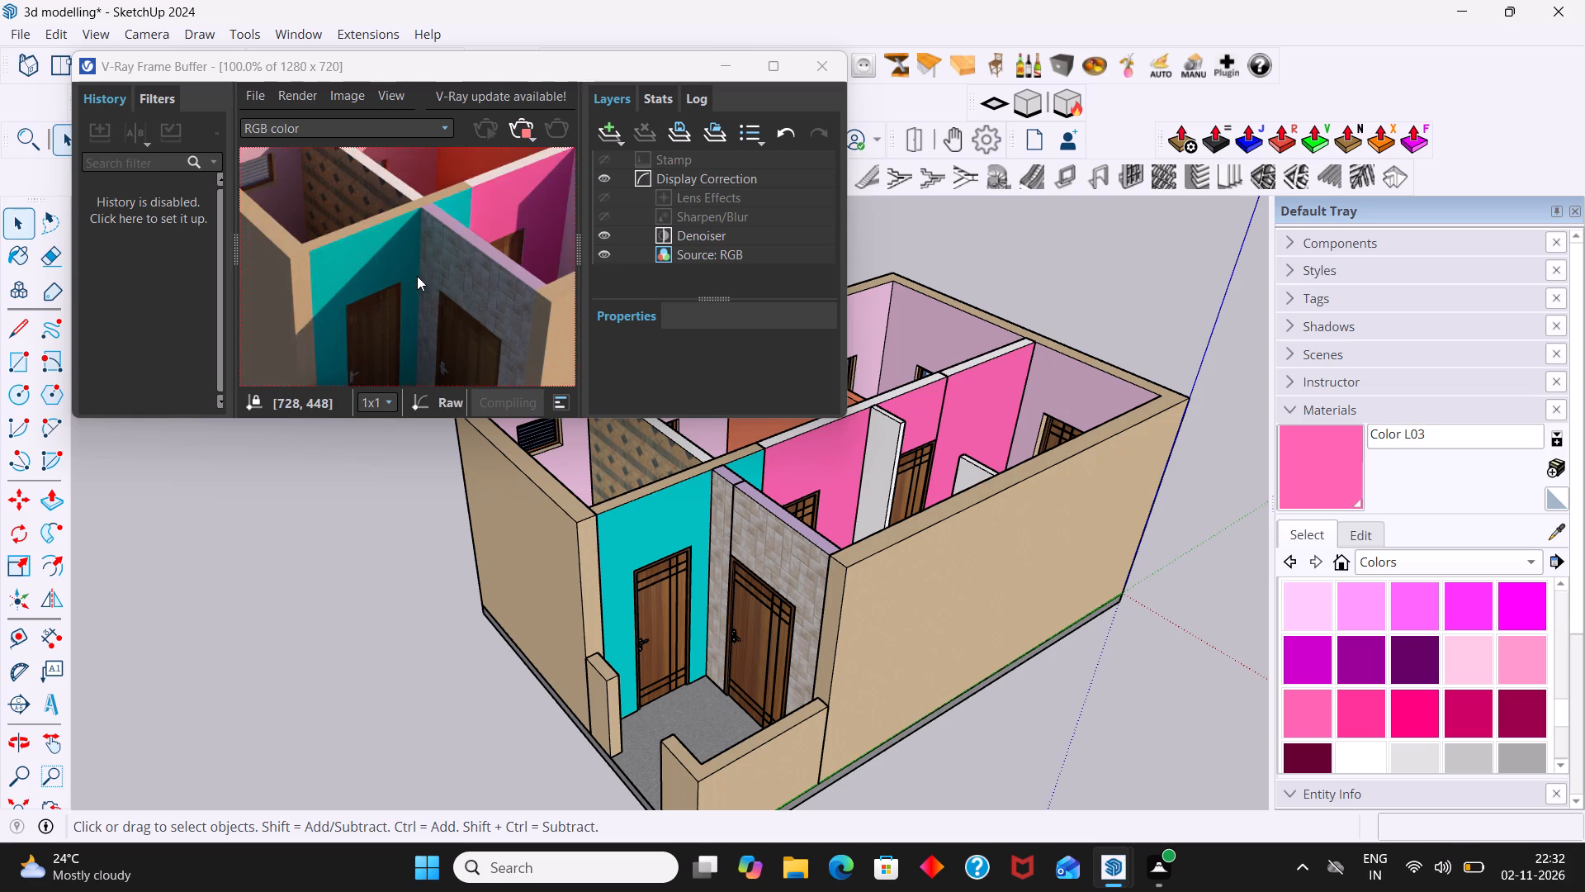
scroll(417, 276, down, 1)
scroll(418, 277, up, 1)
middle_drag(419, 275, 291, 336)
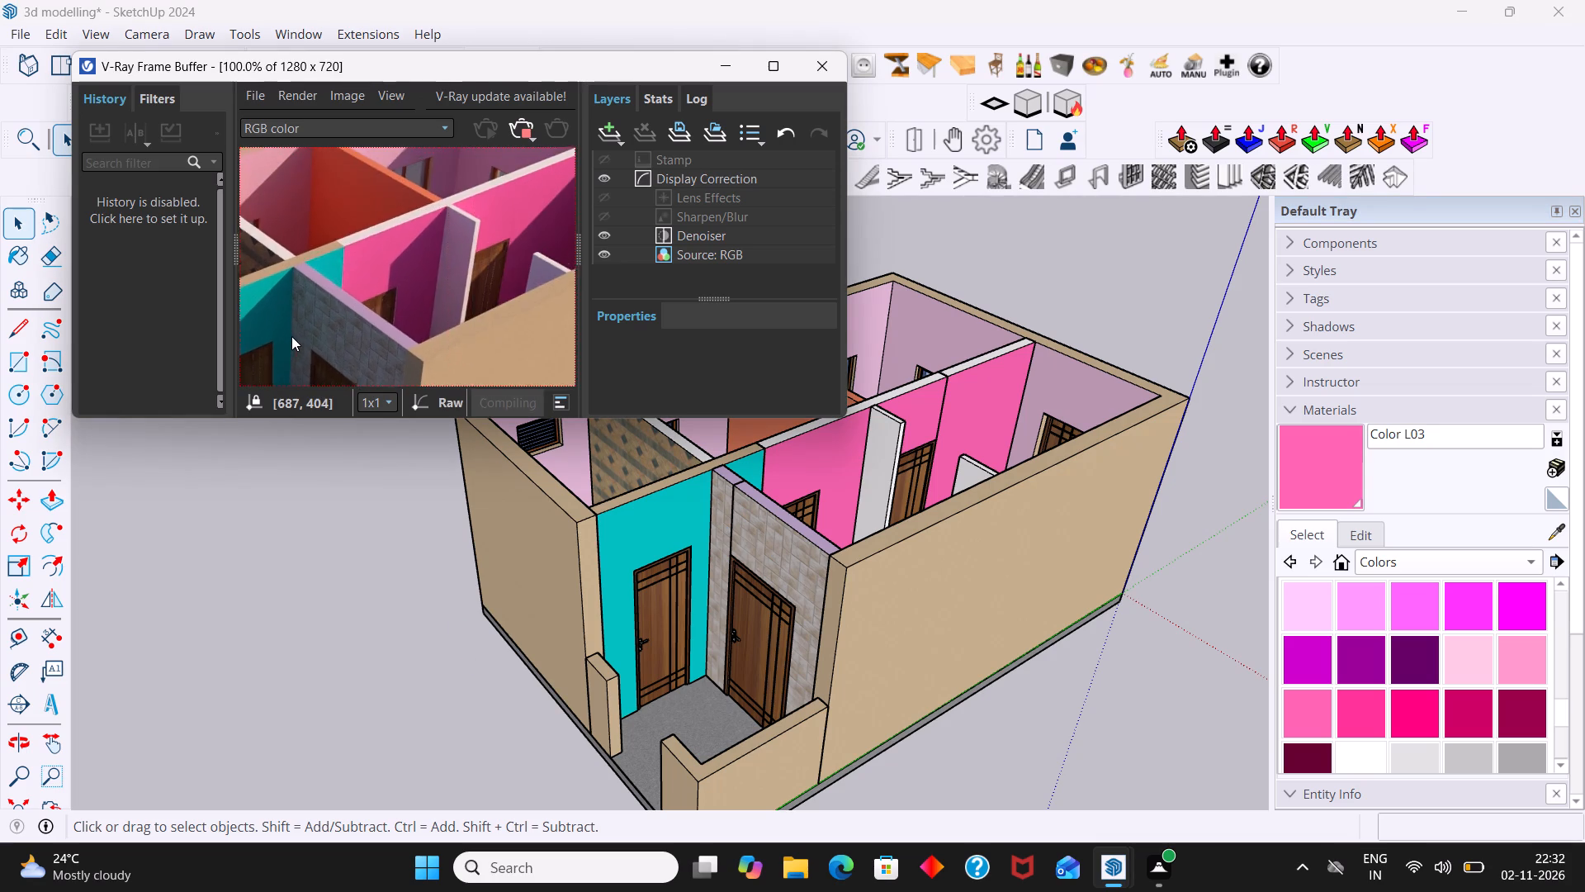
middle_drag(291, 336, 291, 337)
scroll(334, 311, down, 2)
middle_drag(337, 311, 211, 345)
scroll(334, 273, up, 1)
middle_drag(371, 273, 297, 300)
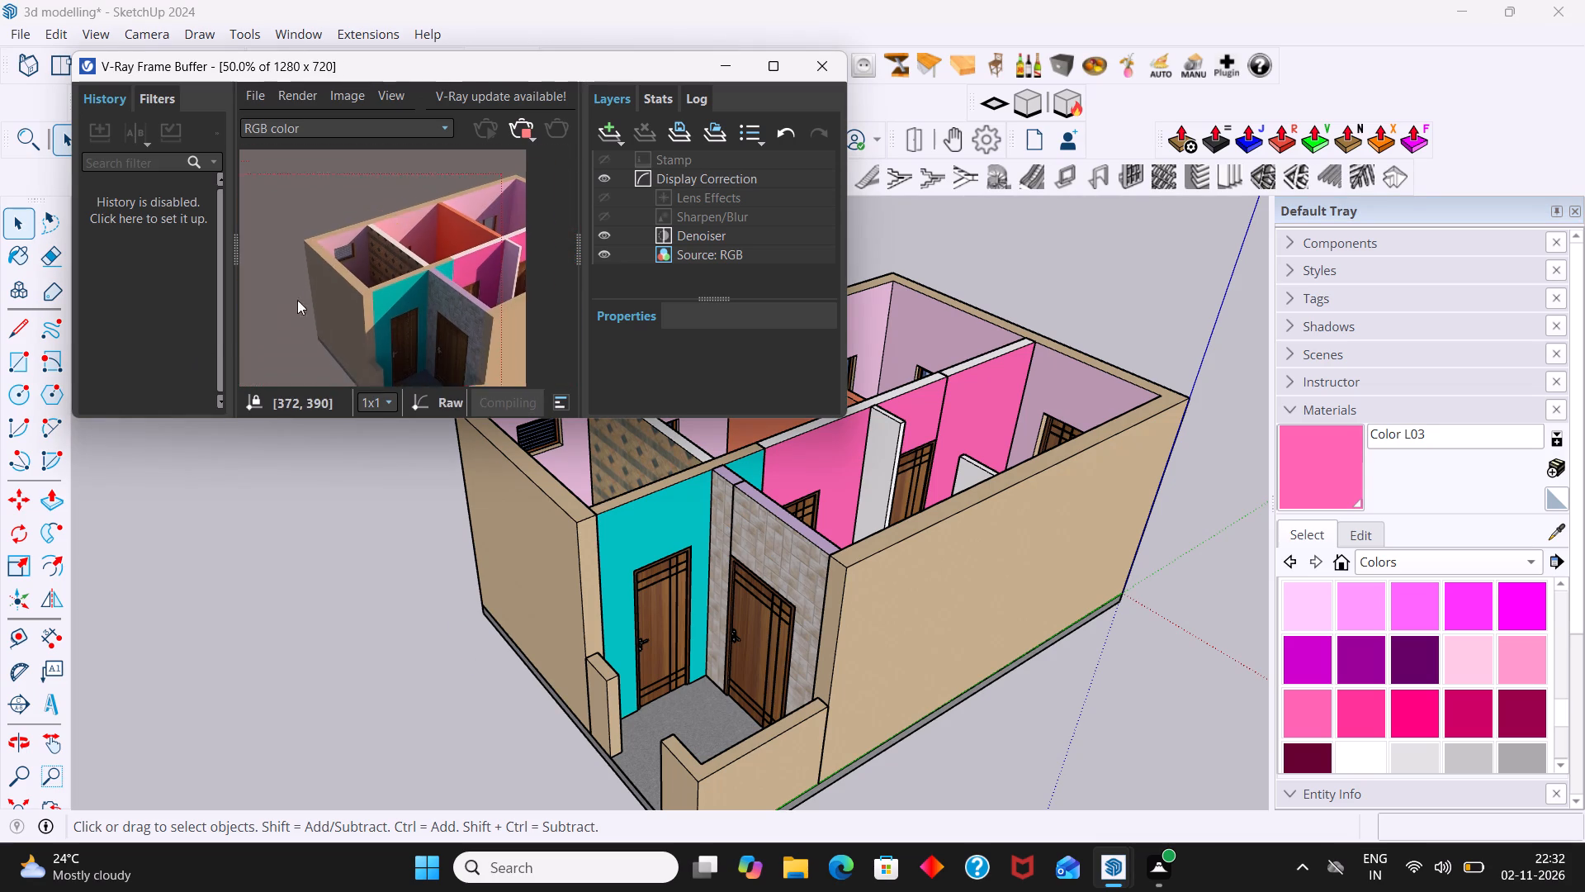
middle_drag(297, 300, 223, 330)
scroll(327, 255, up, 4)
scroll(331, 255, down, 3)
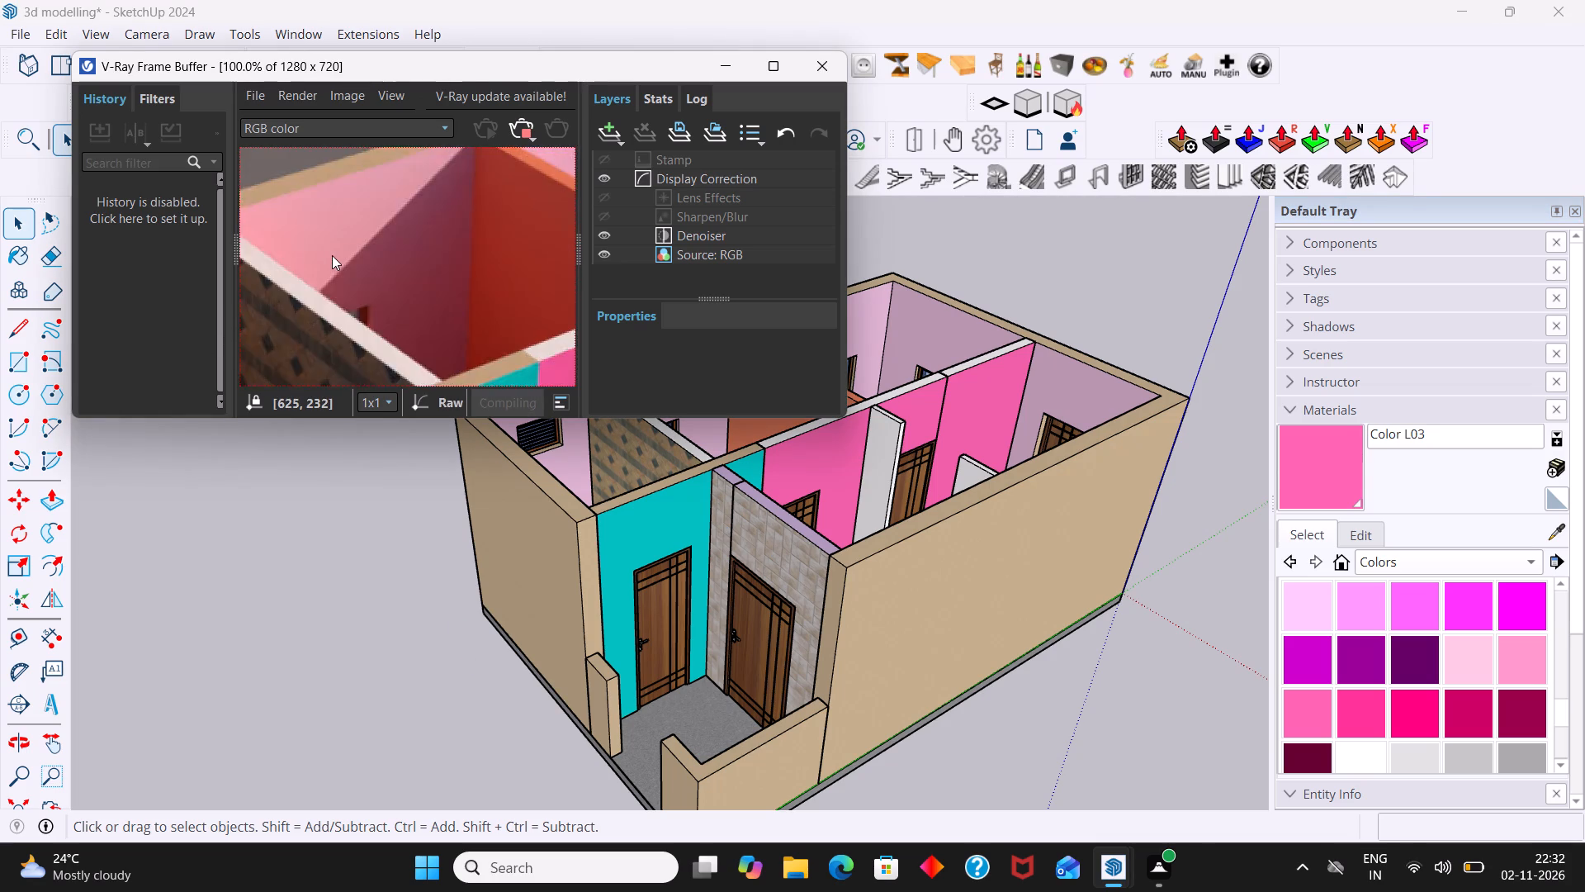
scroll(338, 259, down, 2)
Examine the house model from higher front angles, showing the patterned wall, orange partition and living room.
middle_drag(768, 492, 781, 504)
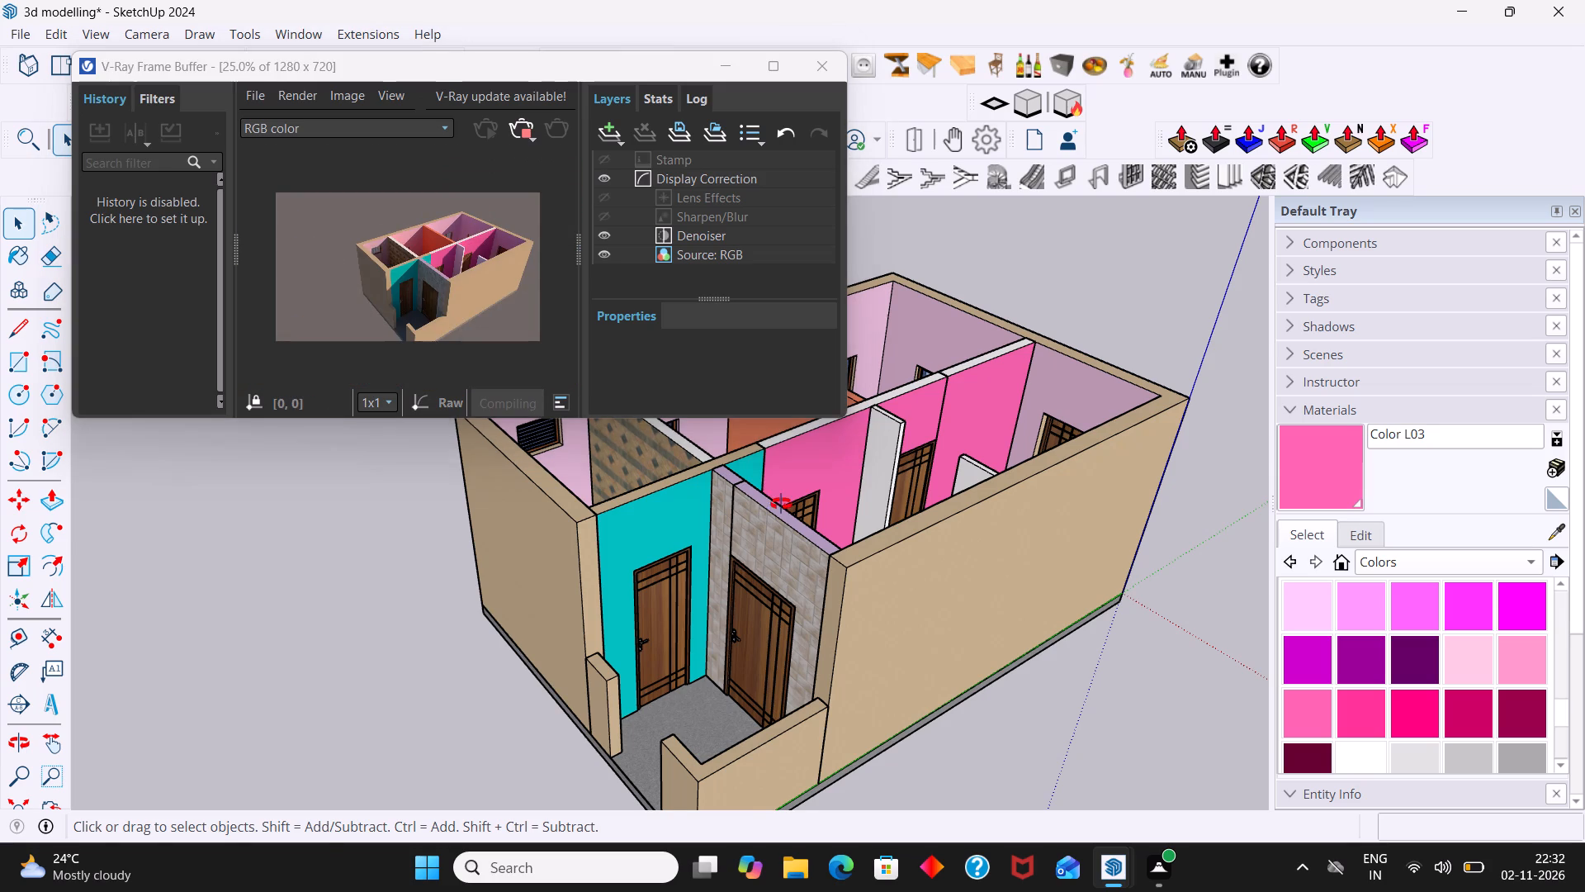
middle_drag(781, 504, 812, 572)
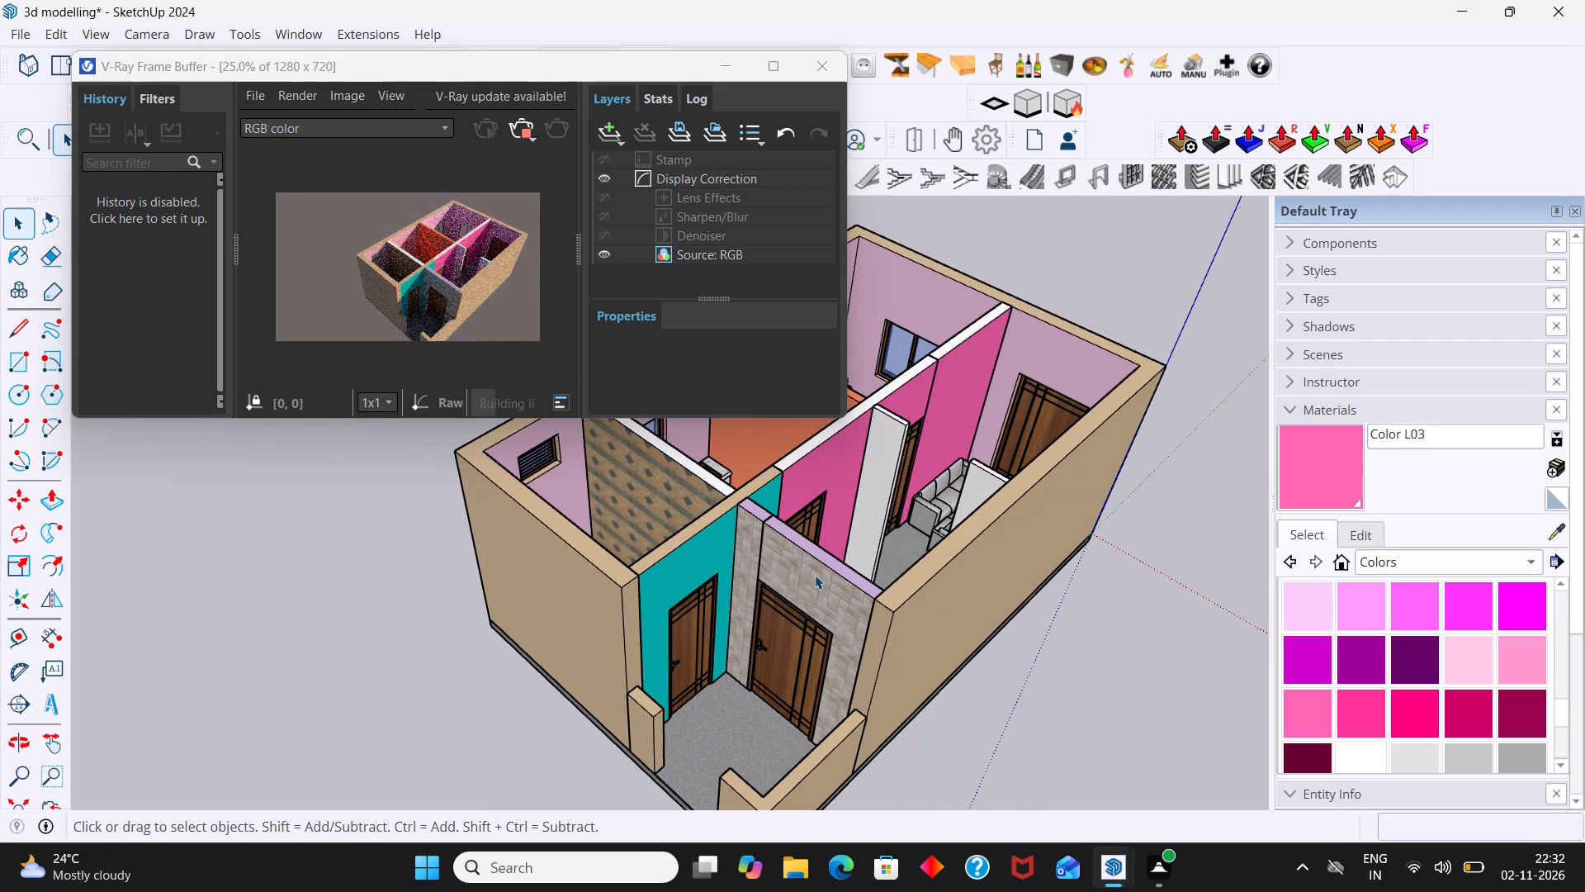
shift+middle_drag(814, 579, 1023, 676)
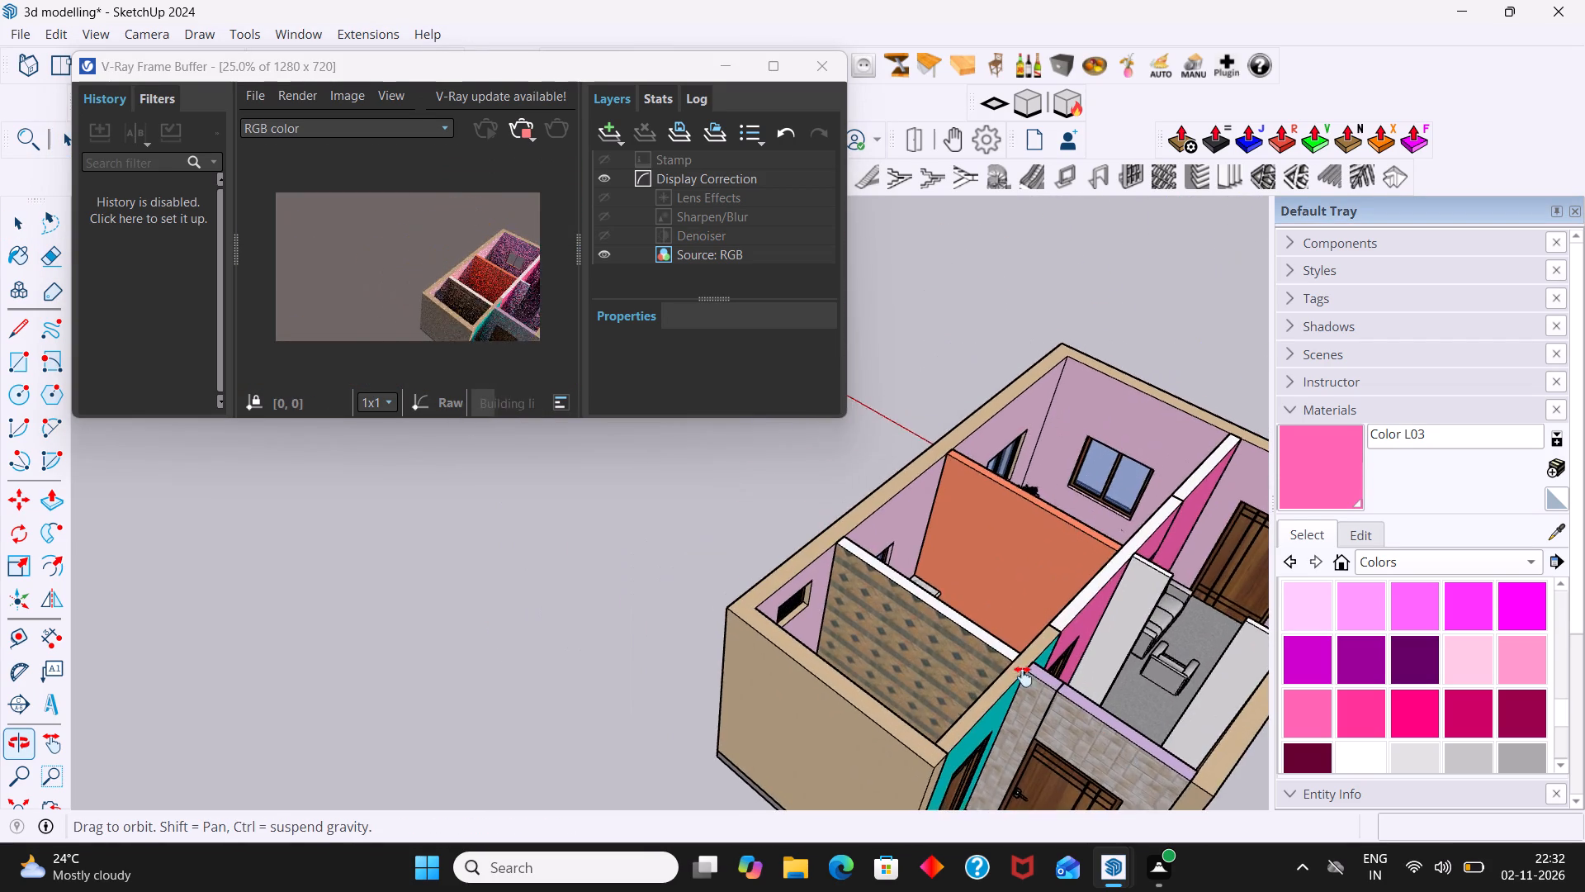
shift+middle_drag(1023, 676, 964, 638)
scroll(948, 613, down, 6)
scroll(935, 580, up, 4)
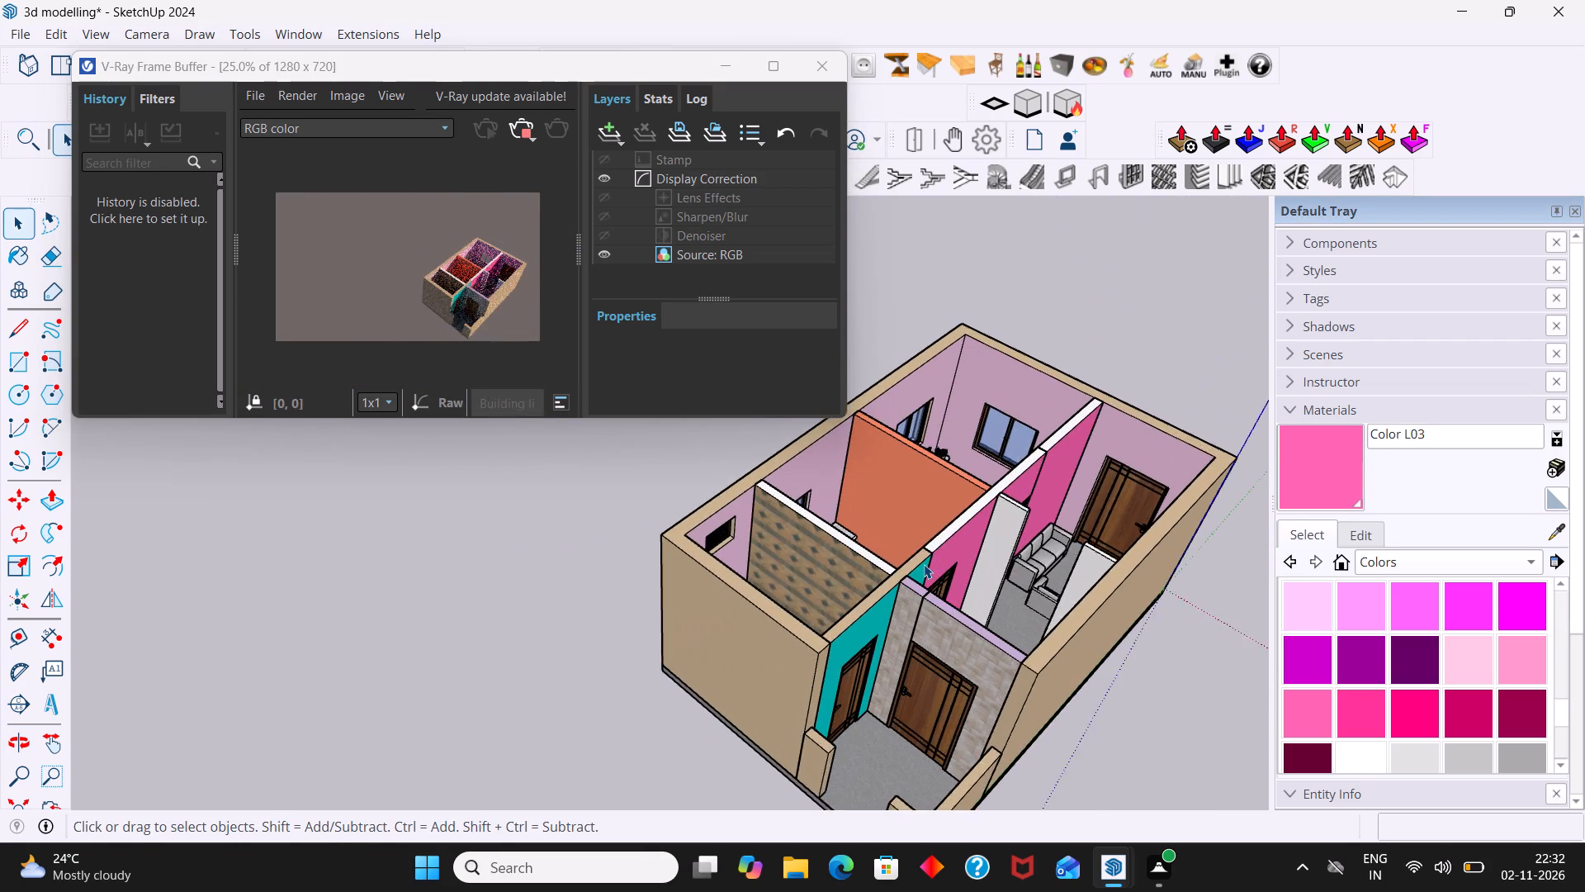
scroll(924, 564, up, 1)
scroll(497, 335, up, 2)
scroll(419, 206, down, 2)
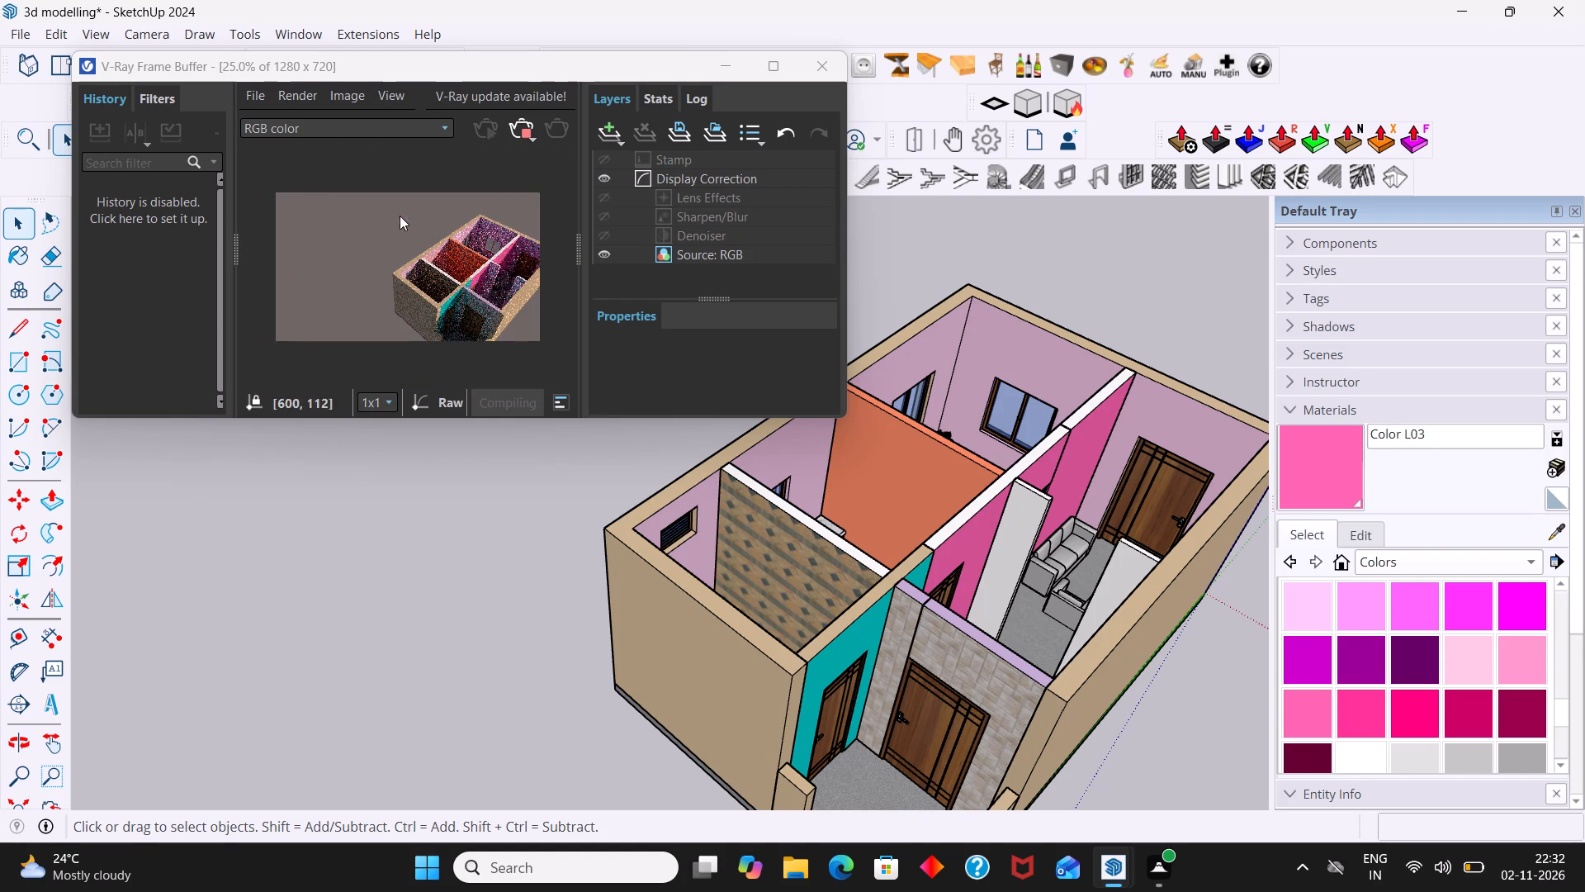
Examine the live render's pink, orange, patterned and stone walls, both close up and as a whole.
scroll(442, 263, up, 3)
scroll(455, 263, down, 2)
scroll(476, 261, up, 2)
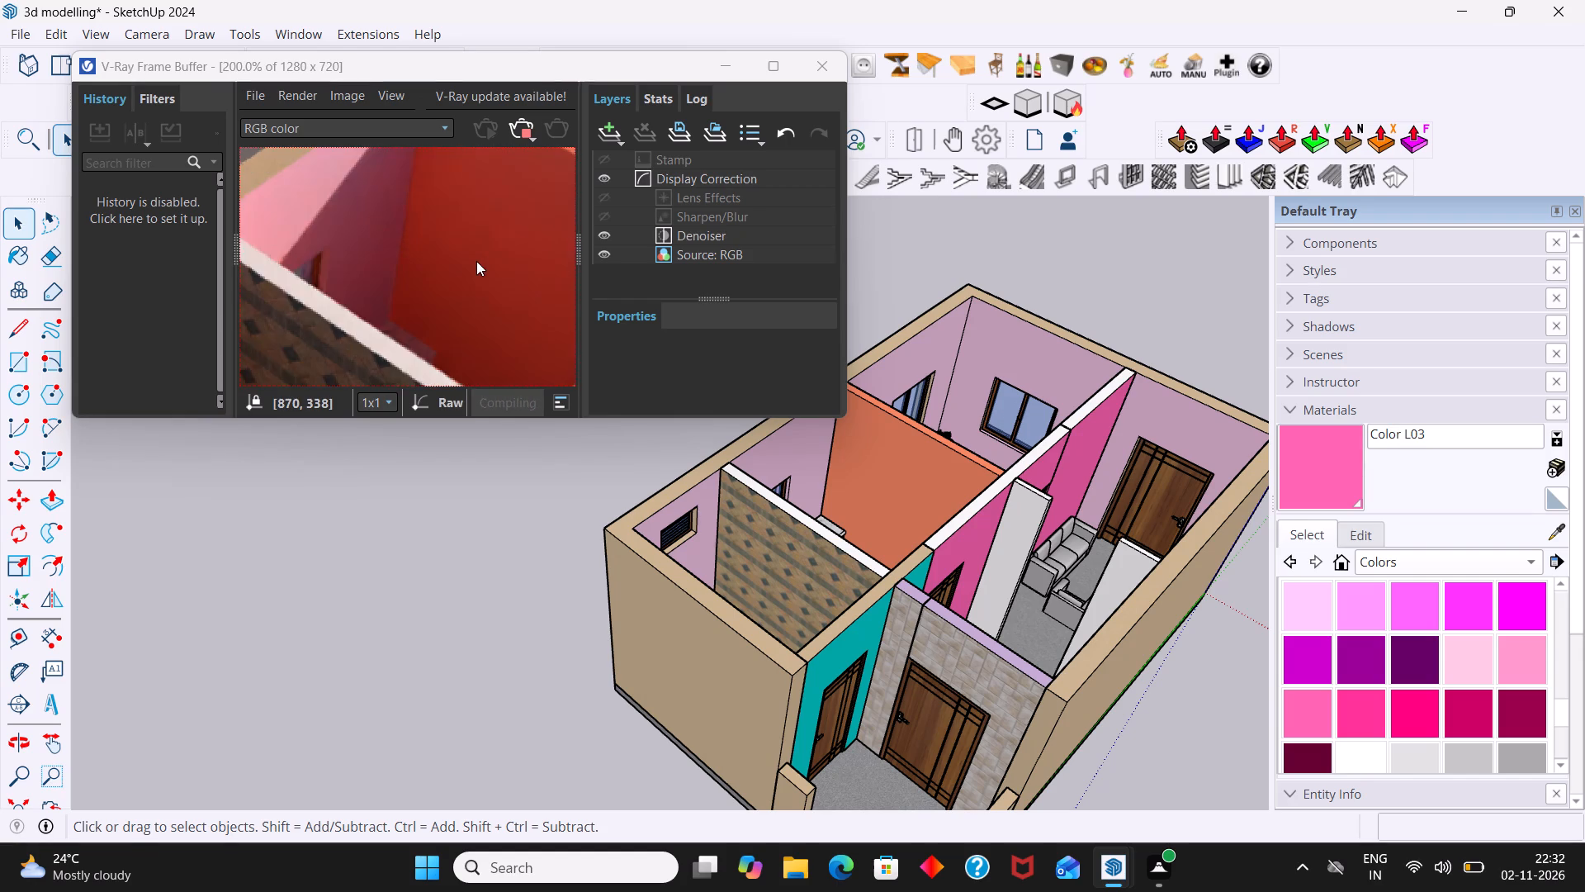
scroll(476, 261, down, 1)
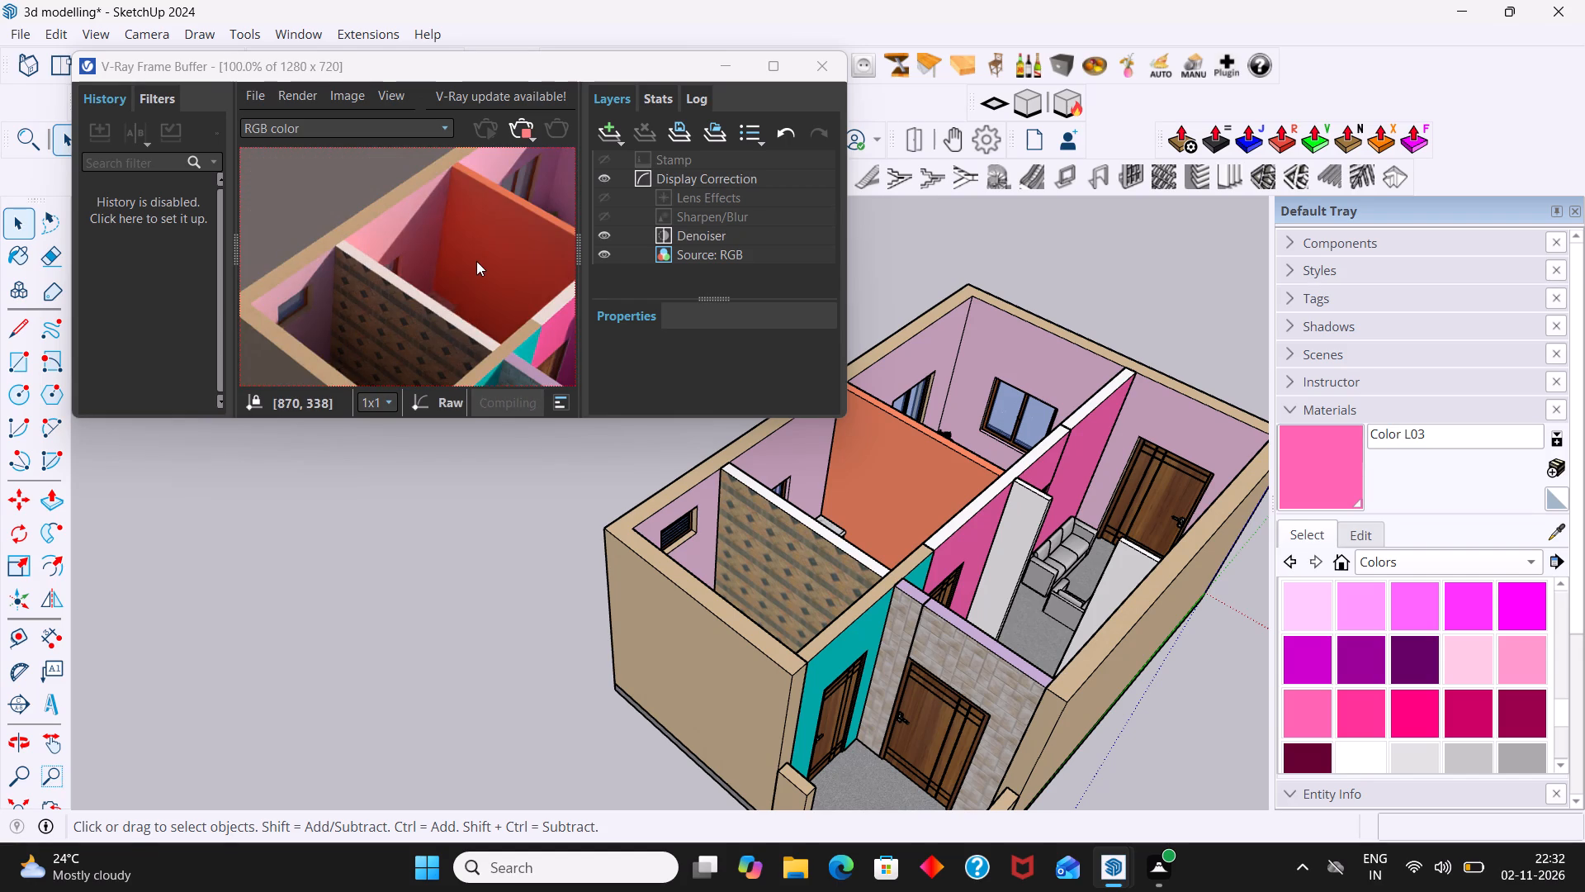
scroll(430, 250, up, 2)
middle_drag(427, 249, 350, 234)
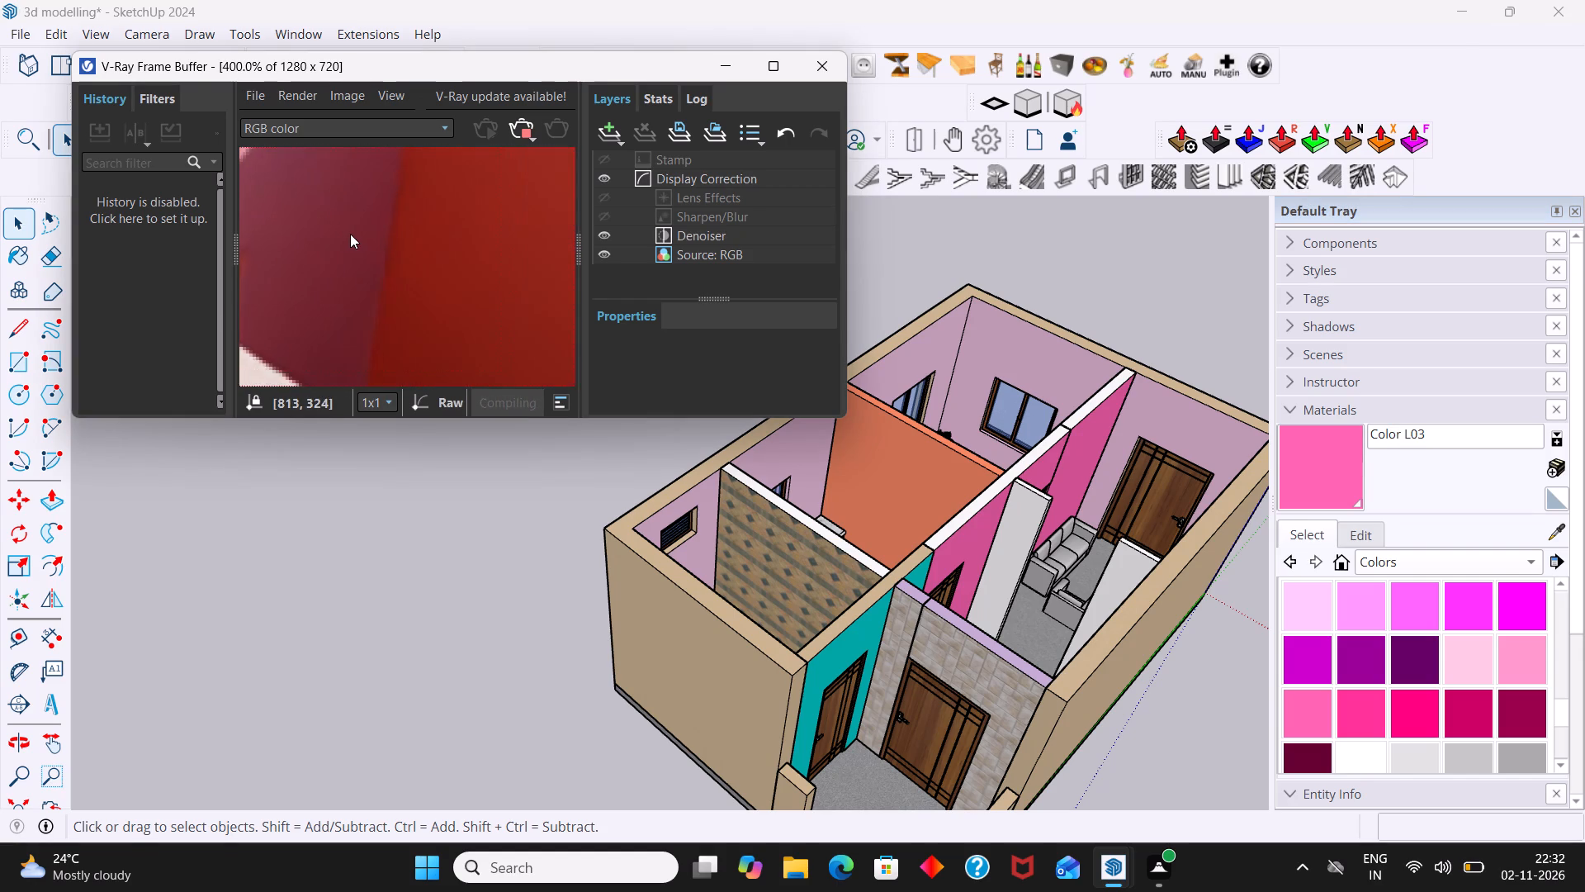
middle_drag(350, 234, 350, 236)
scroll(370, 241, down, 4)
scroll(390, 249, up, 2)
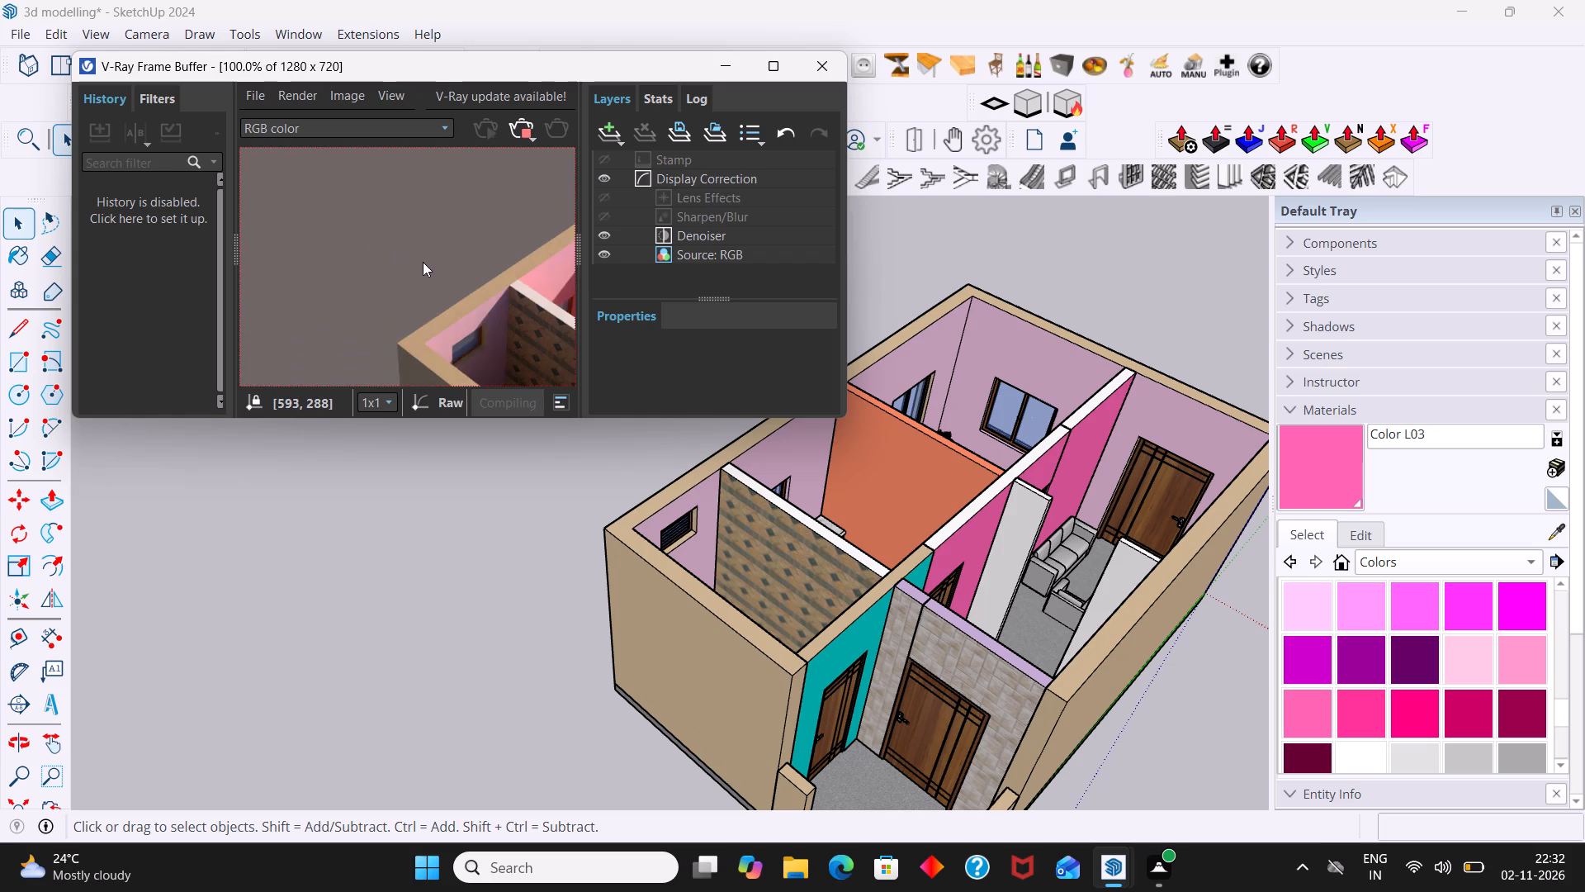
middle_drag(408, 270, 236, 202)
scroll(356, 240, down, 4)
middle_drag(361, 249, 303, 218)
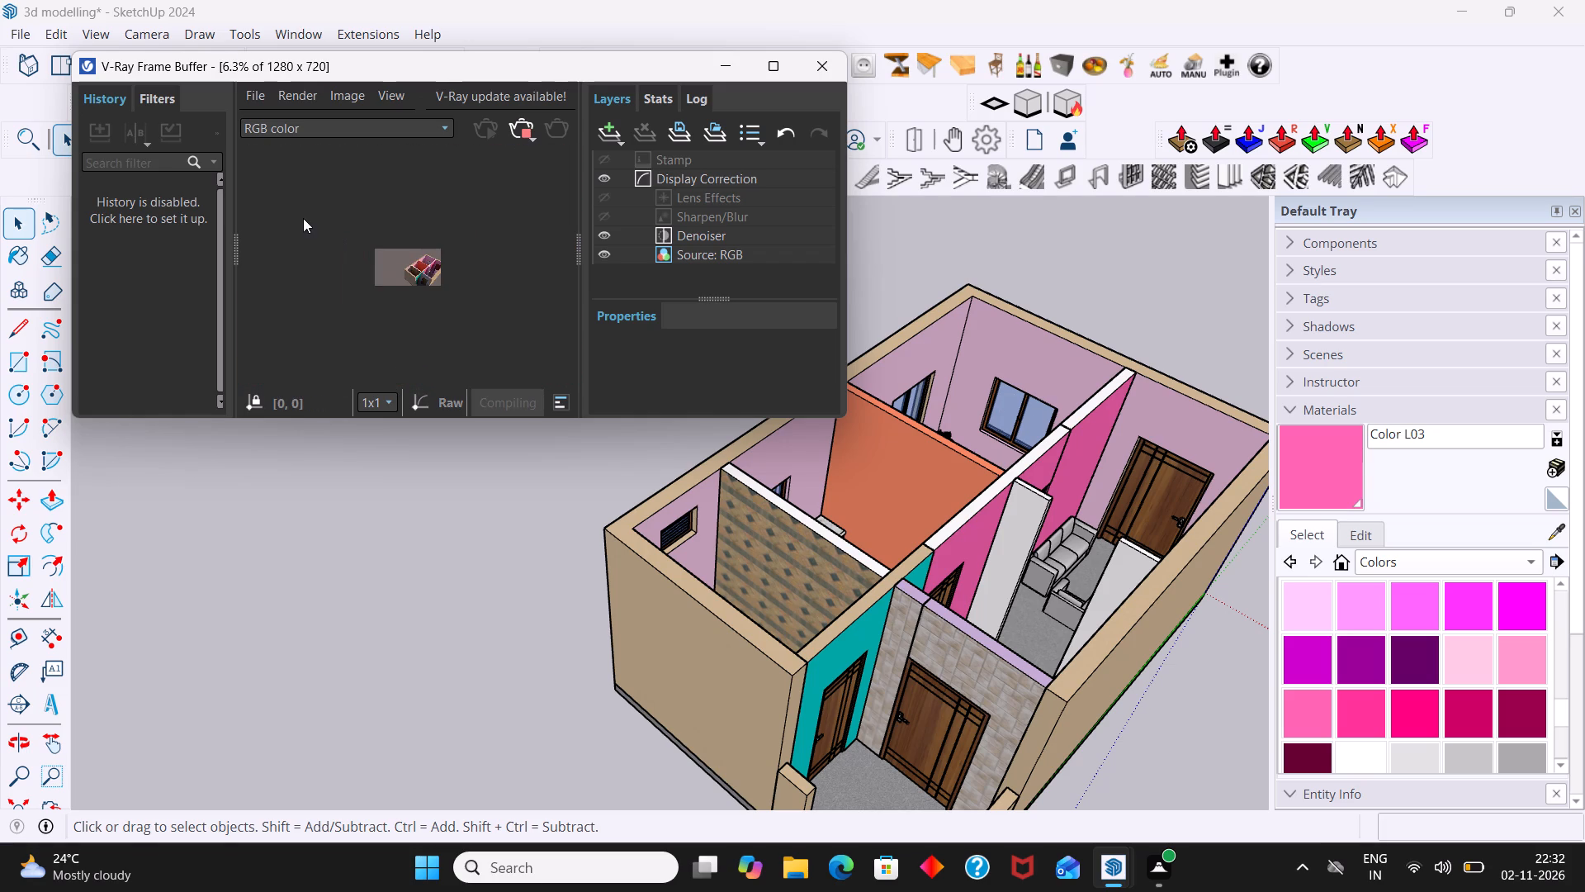
middle_drag(303, 218, 303, 219)
scroll(385, 275, up, 5)
middle_drag(402, 271, 248, 194)
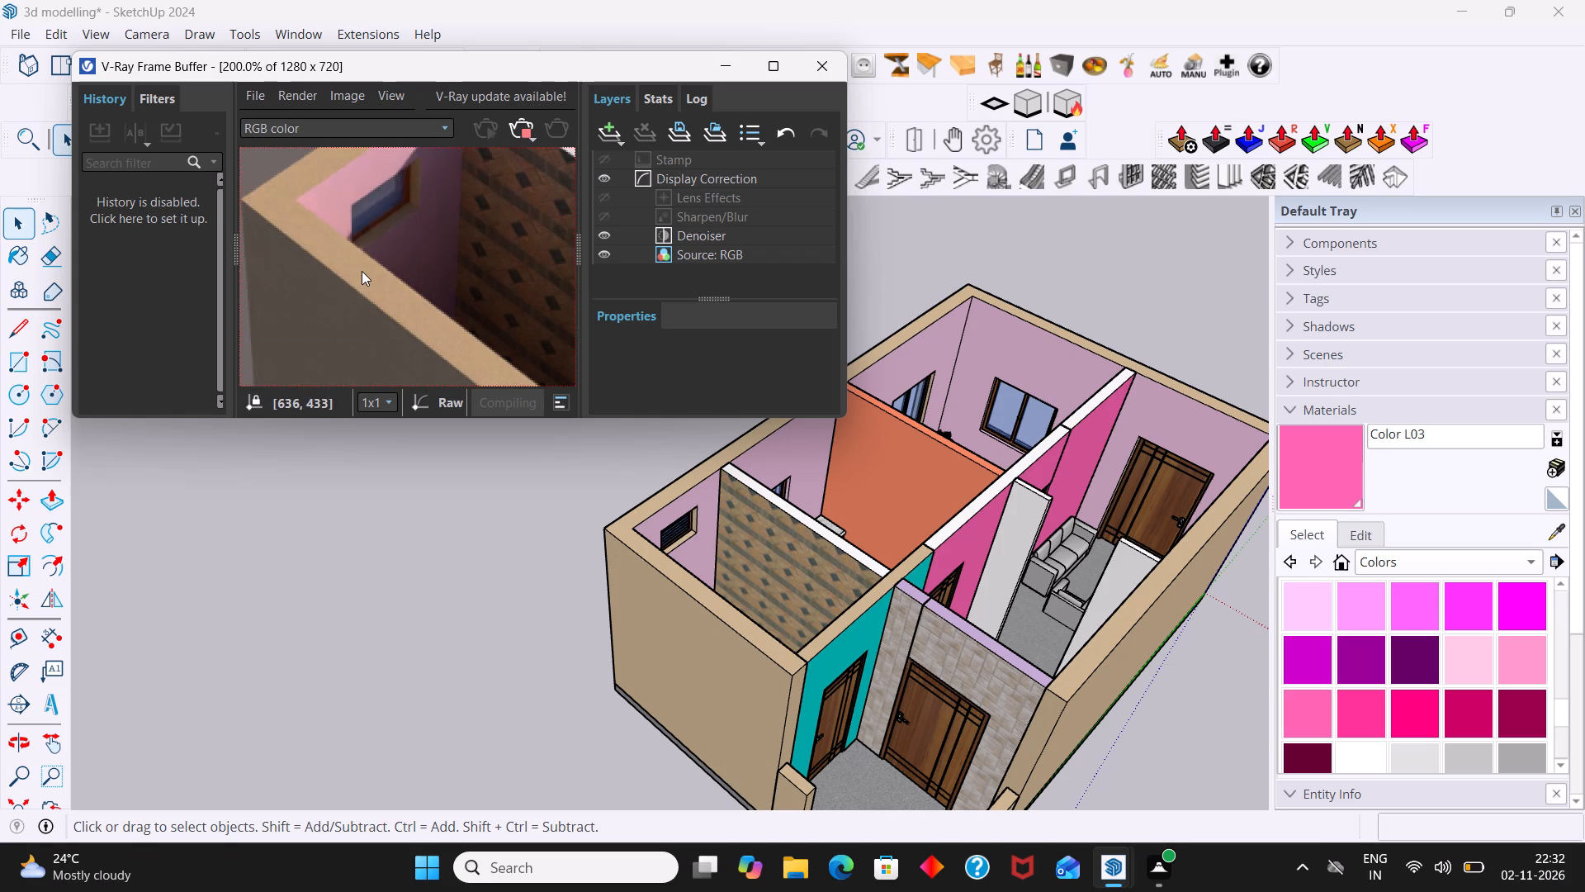
scroll(371, 293, down, 2)
middle_drag(390, 313, 237, 244)
scroll(466, 256, up, 1)
scroll(473, 253, down, 1)
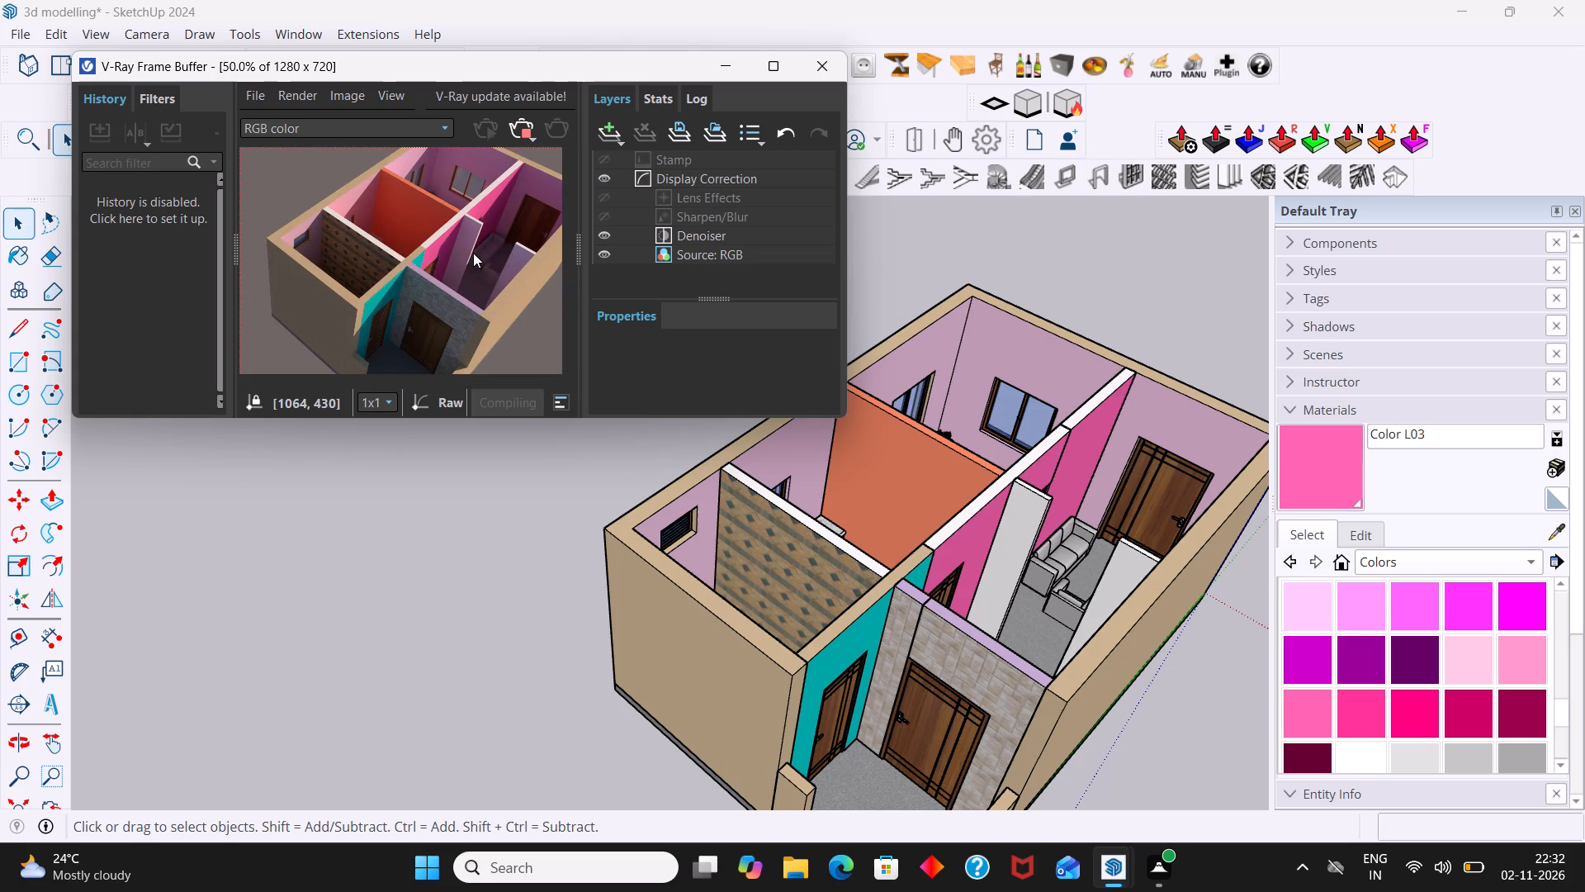
scroll(482, 238, up, 1)
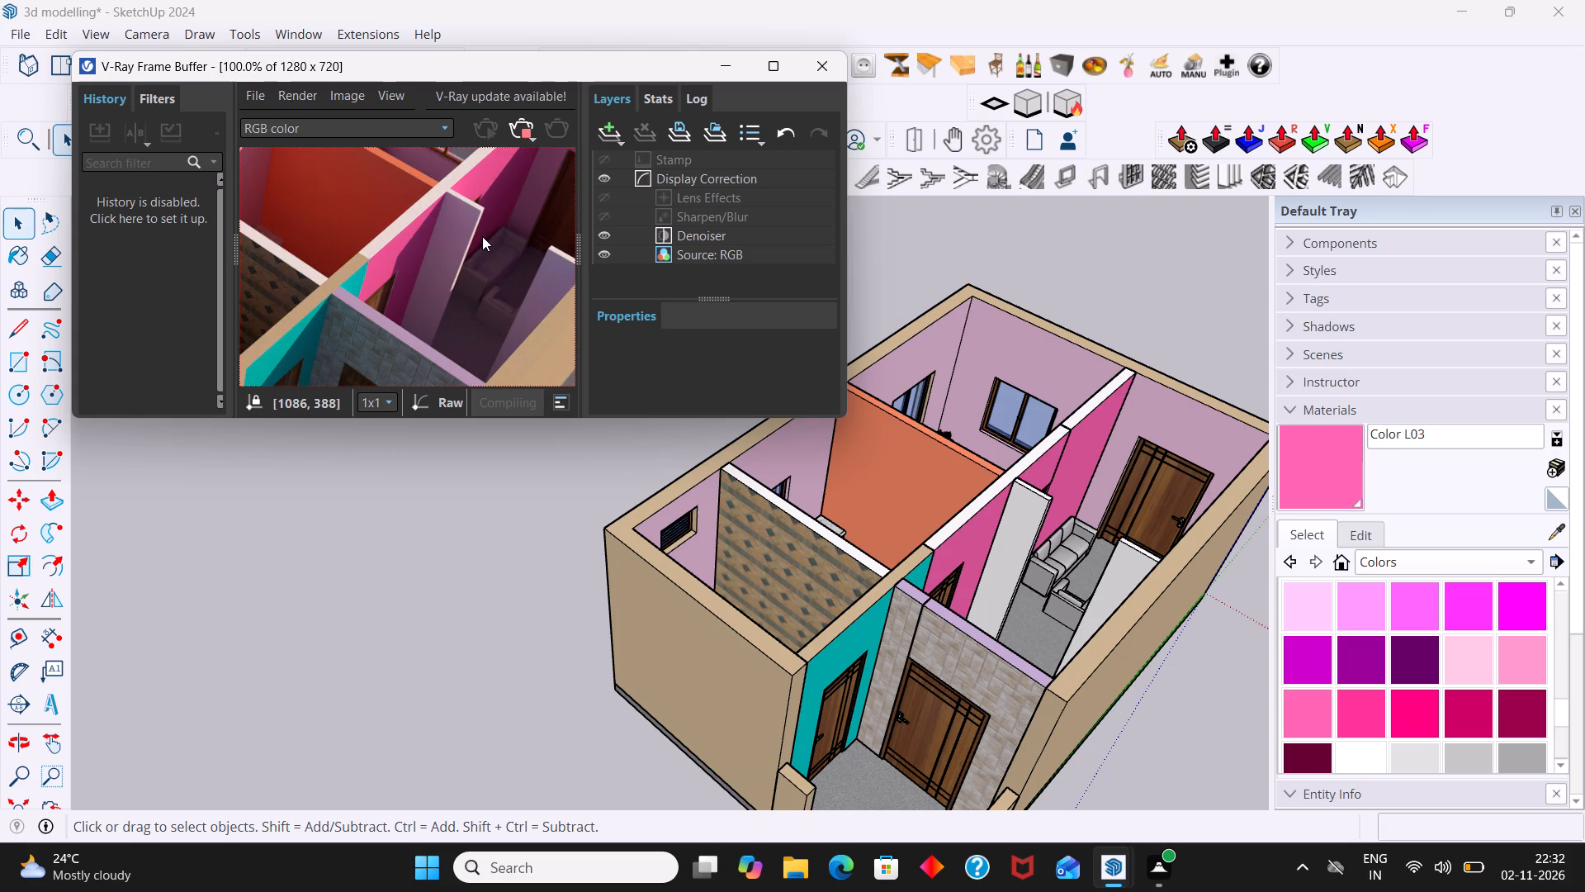
scroll(481, 236, down, 1)
scroll(480, 234, up, 1)
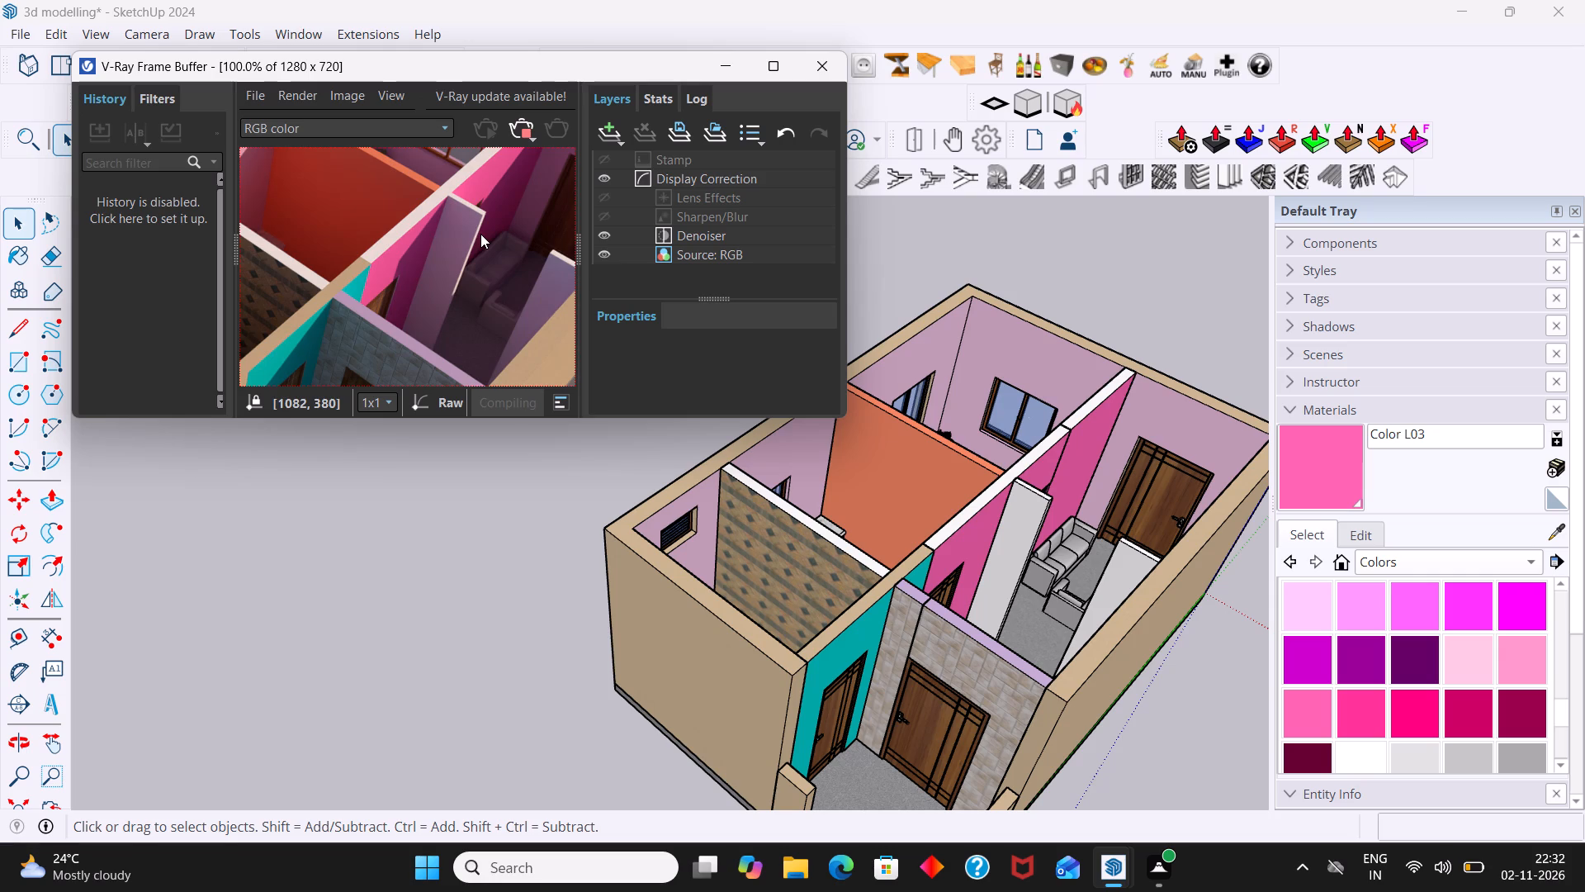
scroll(1006, 412, down, 2)
Paint the inner face of the long outer wall in the living and dining room with Color L03.
middle_drag(1057, 486, 1268, 512)
scroll(1096, 399, up, 3)
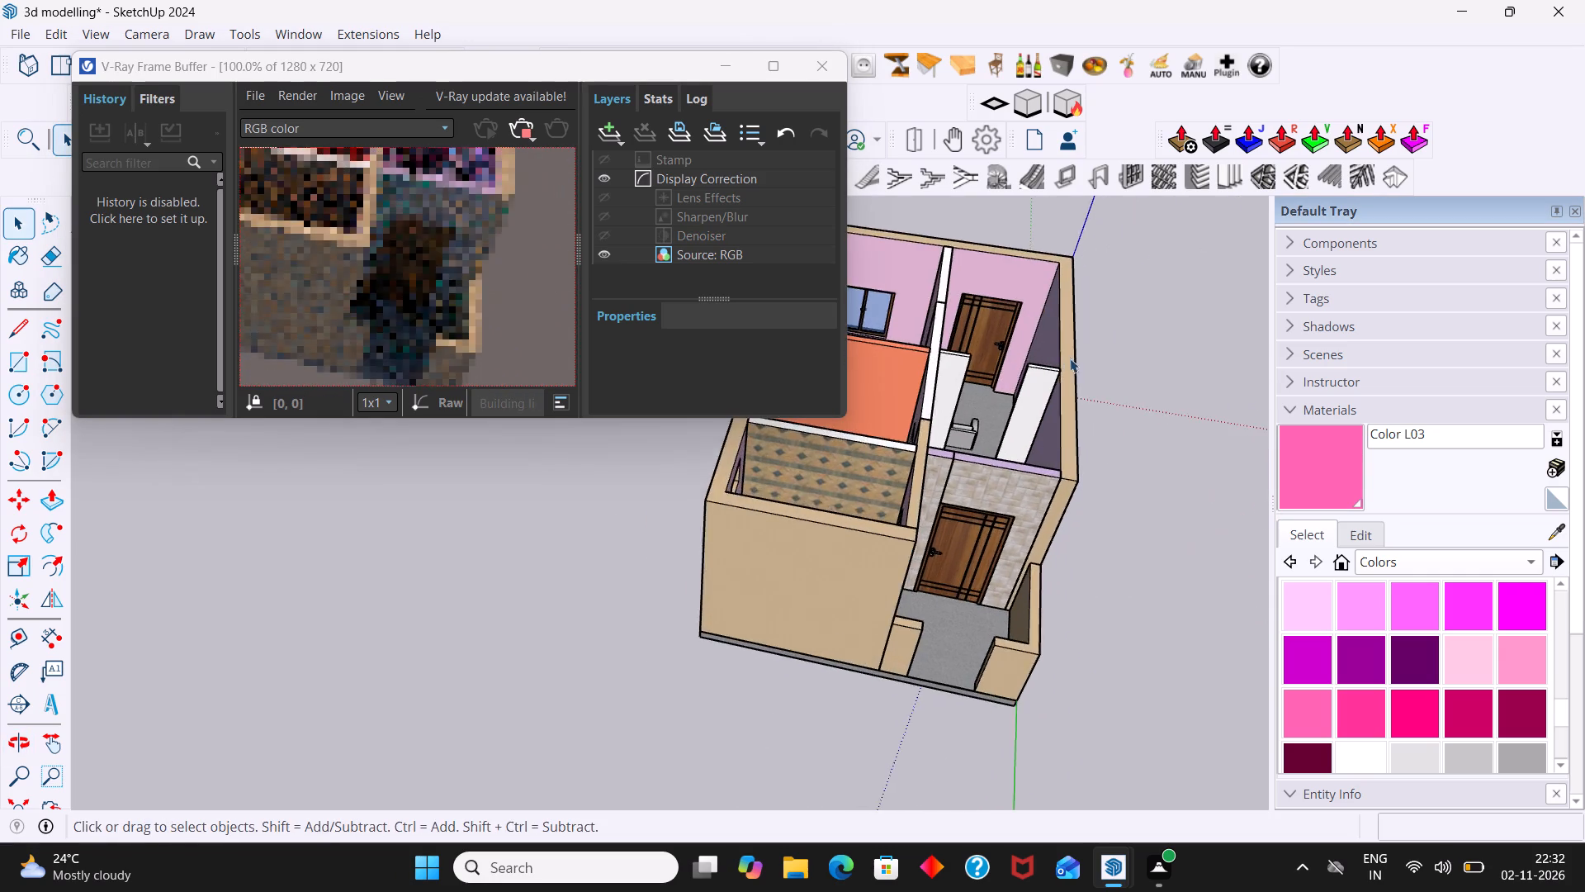
scroll(1070, 358, up, 3)
middle_drag(1048, 347, 1128, 356)
scroll(991, 292, up, 9)
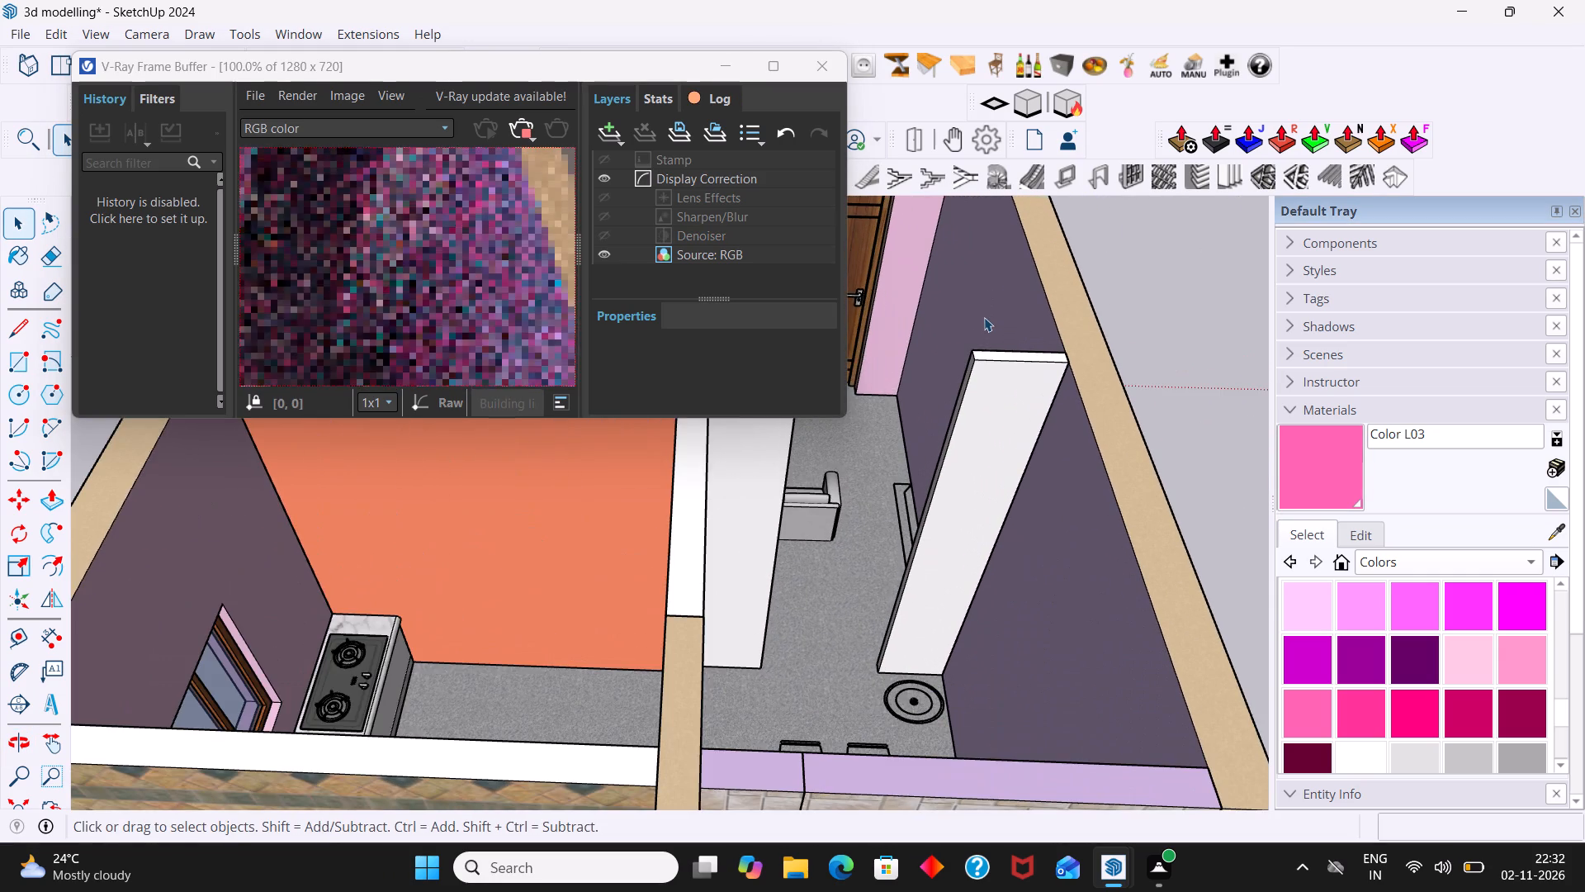
double_click(984, 317)
scroll(983, 317, up, 3)
click(982, 317)
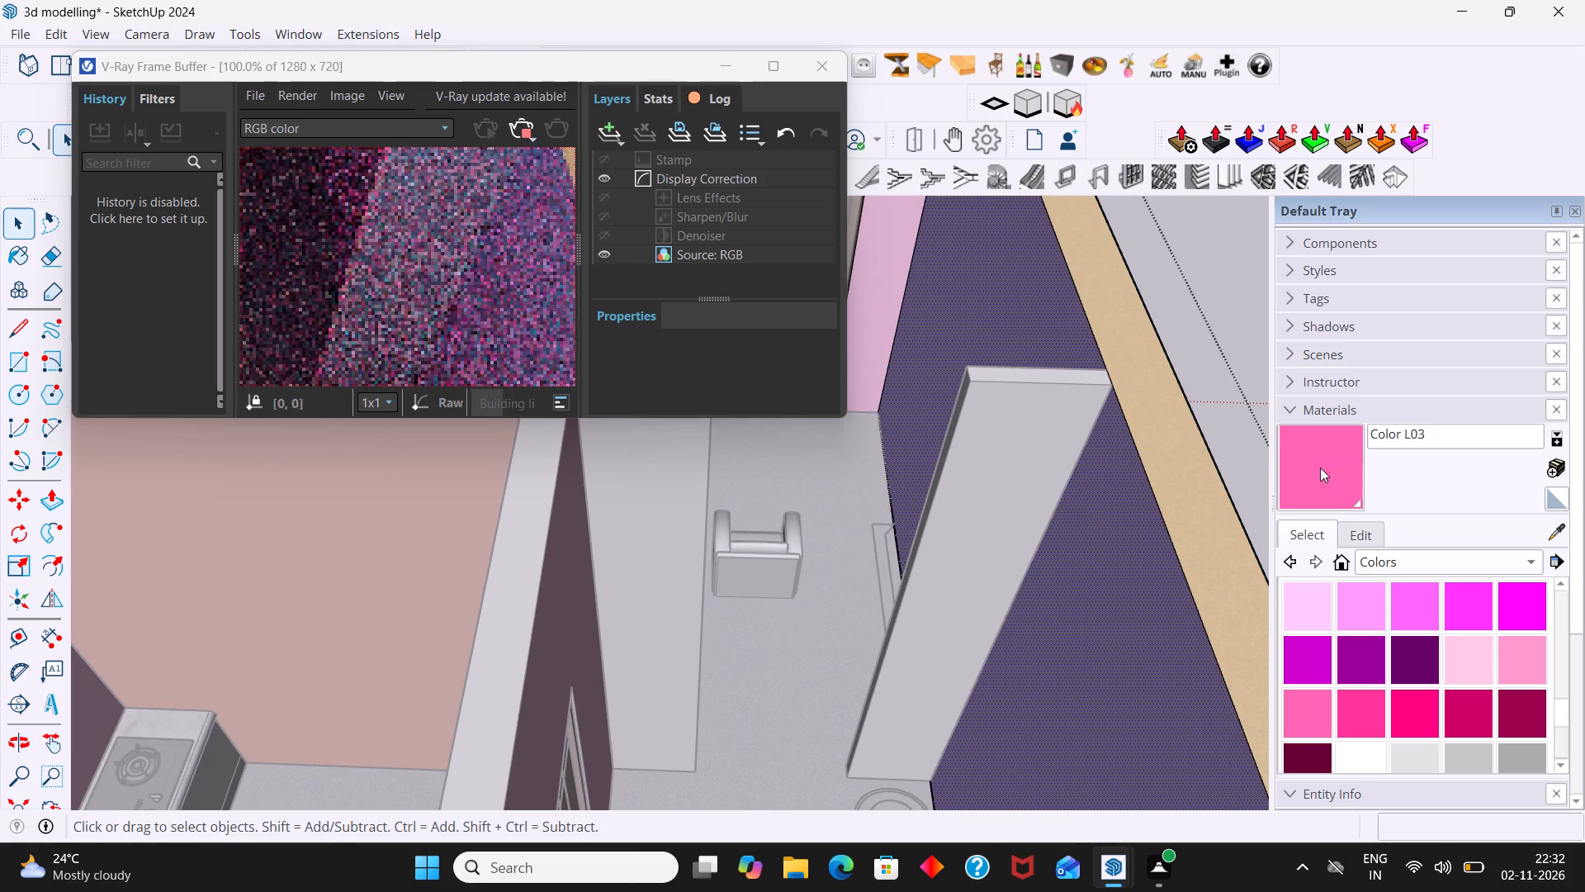
click(1319, 467)
click(1002, 327)
scroll(1019, 348, down, 2)
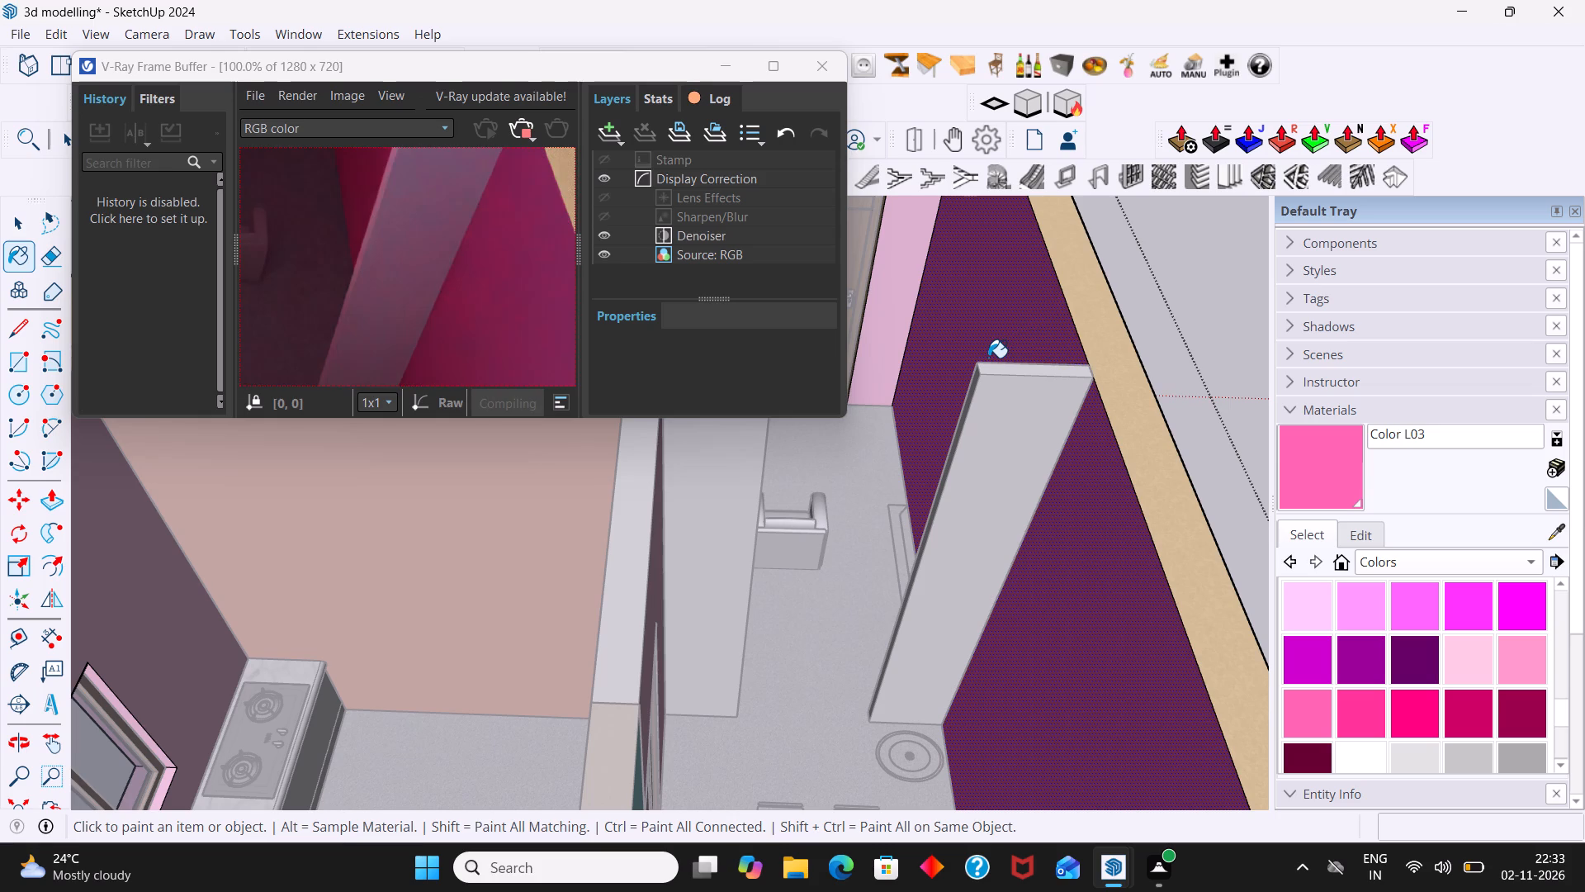
key(space)
click(1171, 282)
scroll(1009, 312, down, 1)
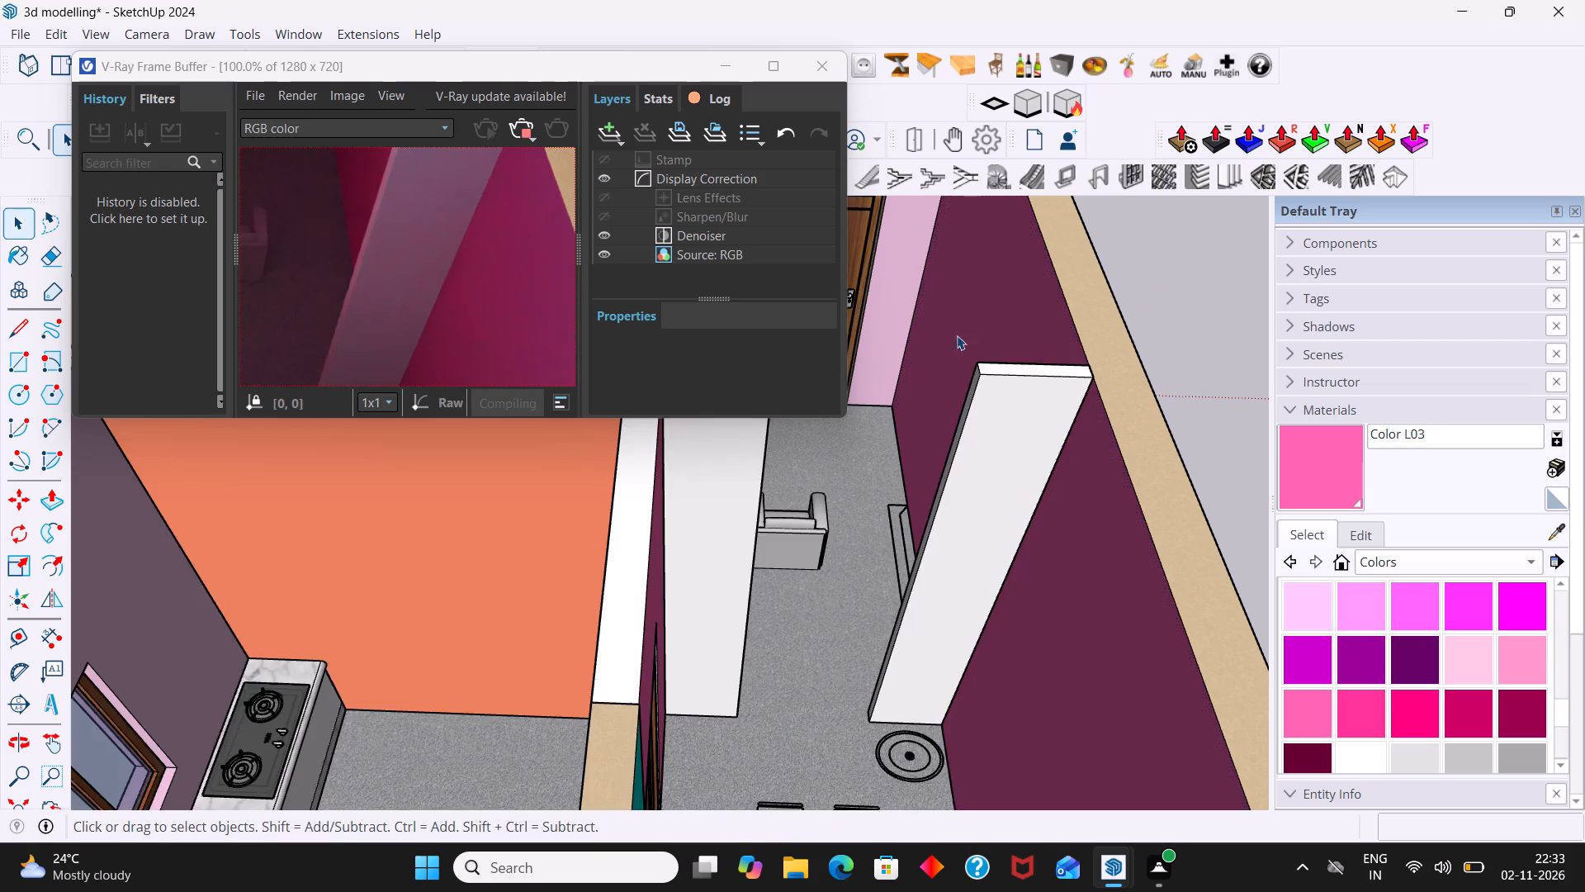
Examine the repainted living room wall and the white partition panels in the live render.
scroll(511, 301, down, 4)
scroll(511, 294, up, 2)
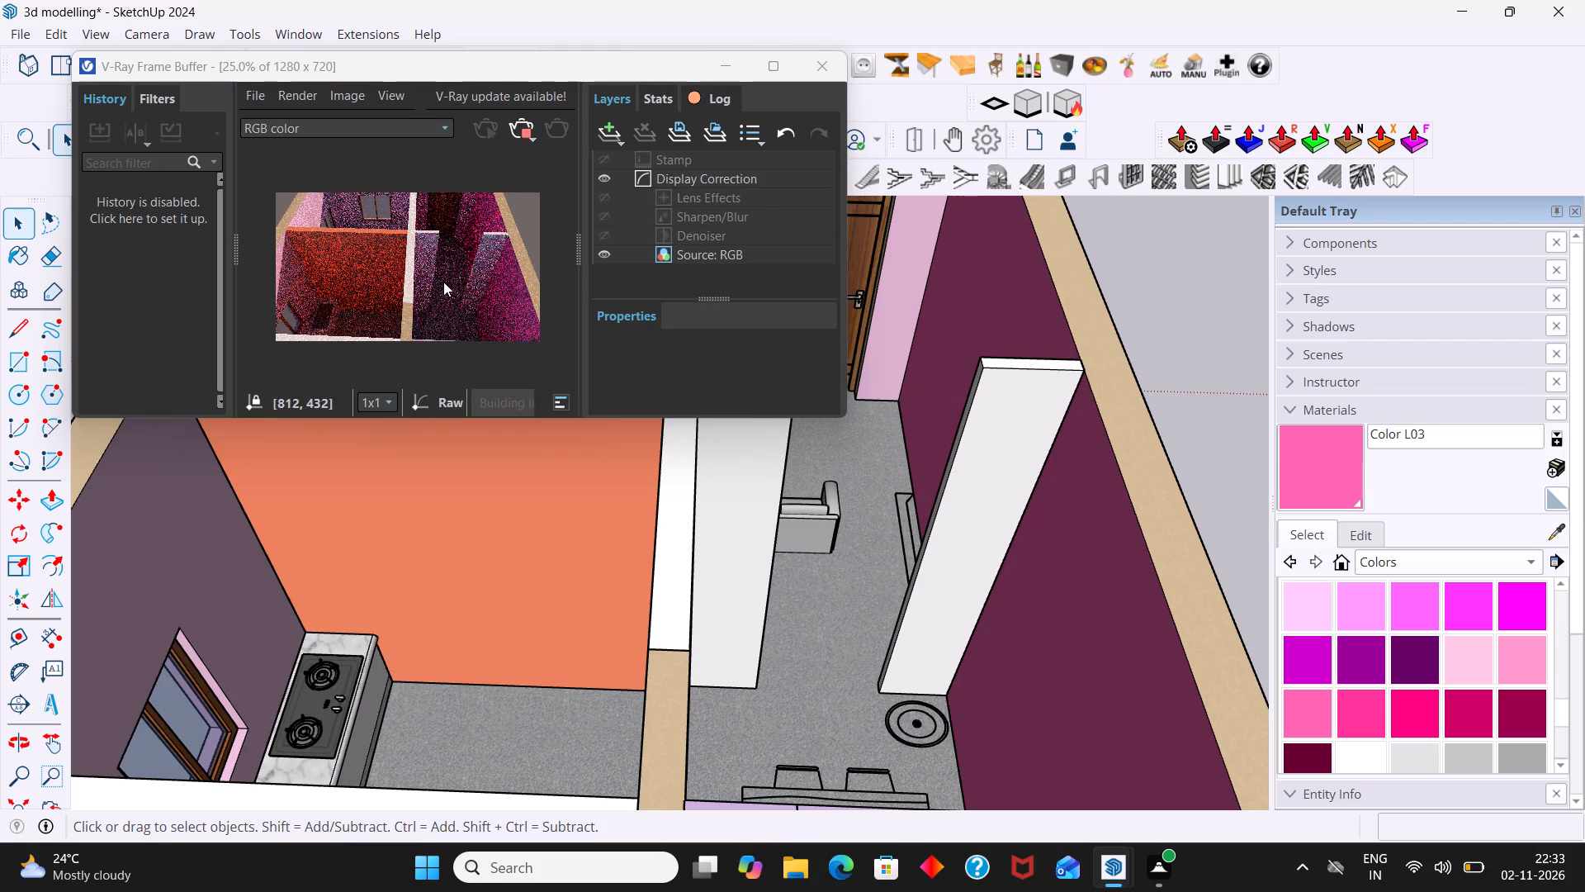
middle_drag(445, 282, 488, 279)
scroll(485, 273, up, 3)
scroll(482, 269, down, 4)
scroll(461, 268, up, 2)
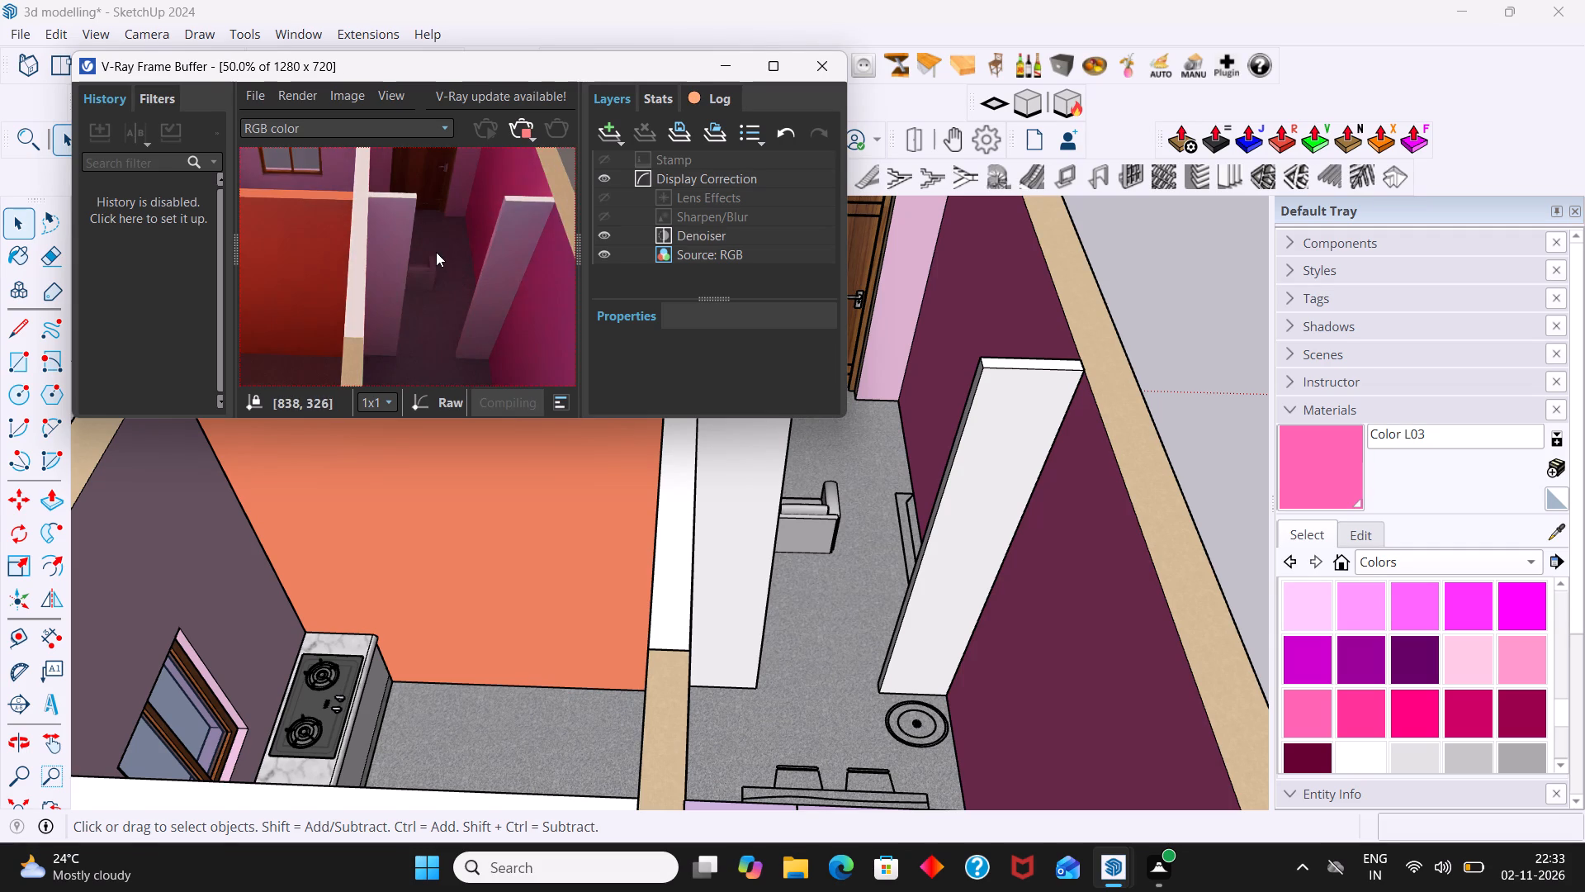
scroll(452, 304, down, 2)
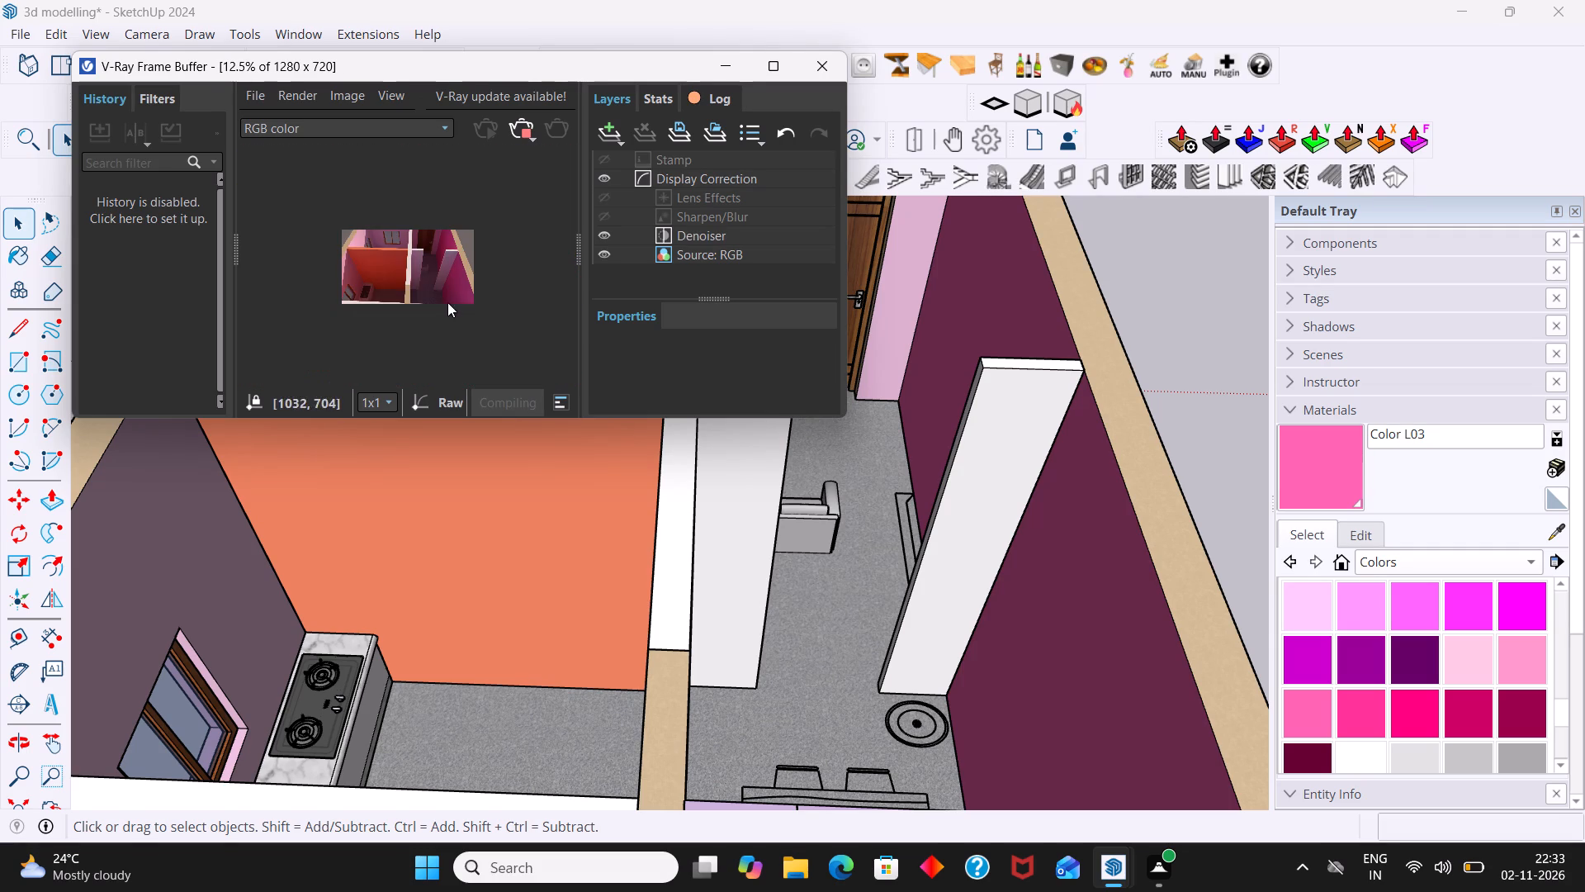
scroll(860, 389, down, 2)
Inspect the living and dining room walls, doors and partition panels in the model from several angles.
middle_drag(878, 474, 929, 574)
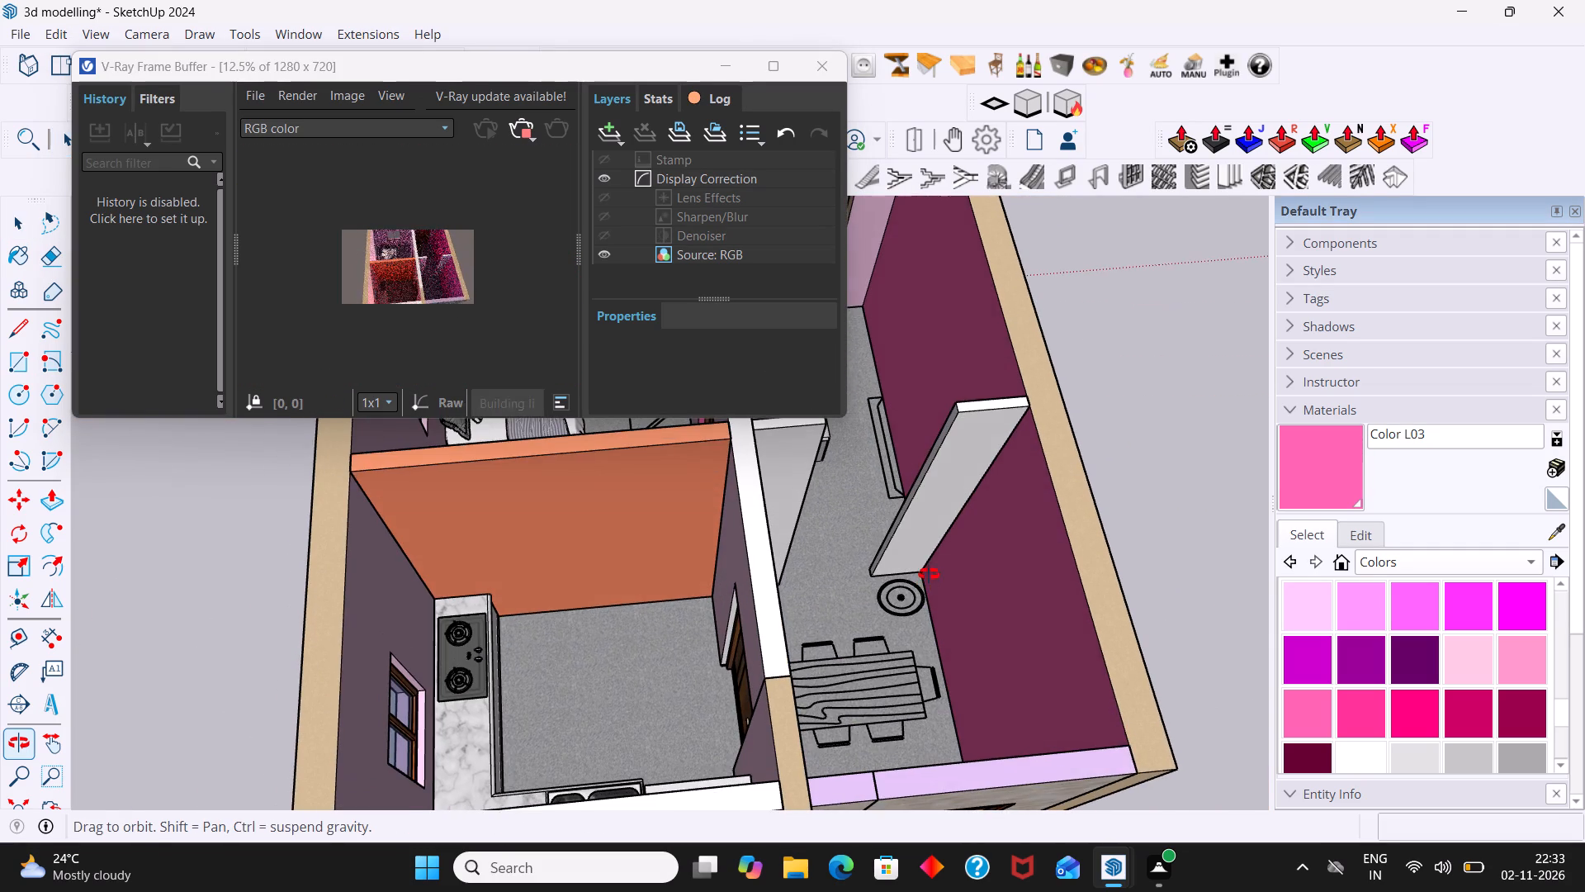
middle_drag(929, 574, 894, 493)
shift+middle_drag(891, 501, 1006, 757)
scroll(997, 669, up, 2)
scroll(1064, 641, up, 1)
middle_drag(1019, 639, 700, 577)
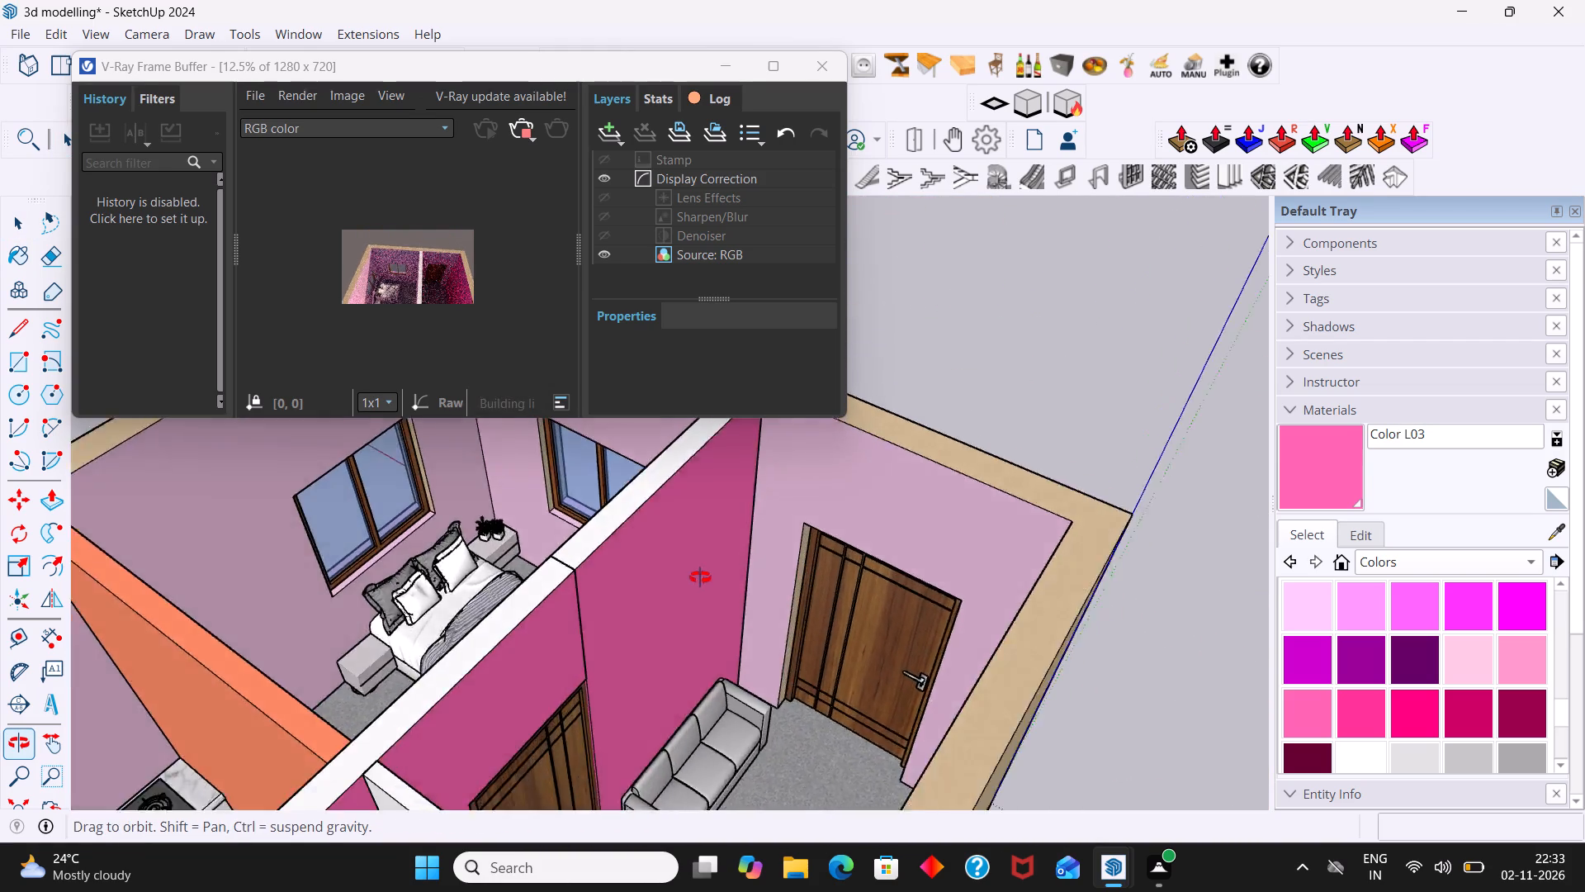
middle_drag(700, 577, 790, 540)
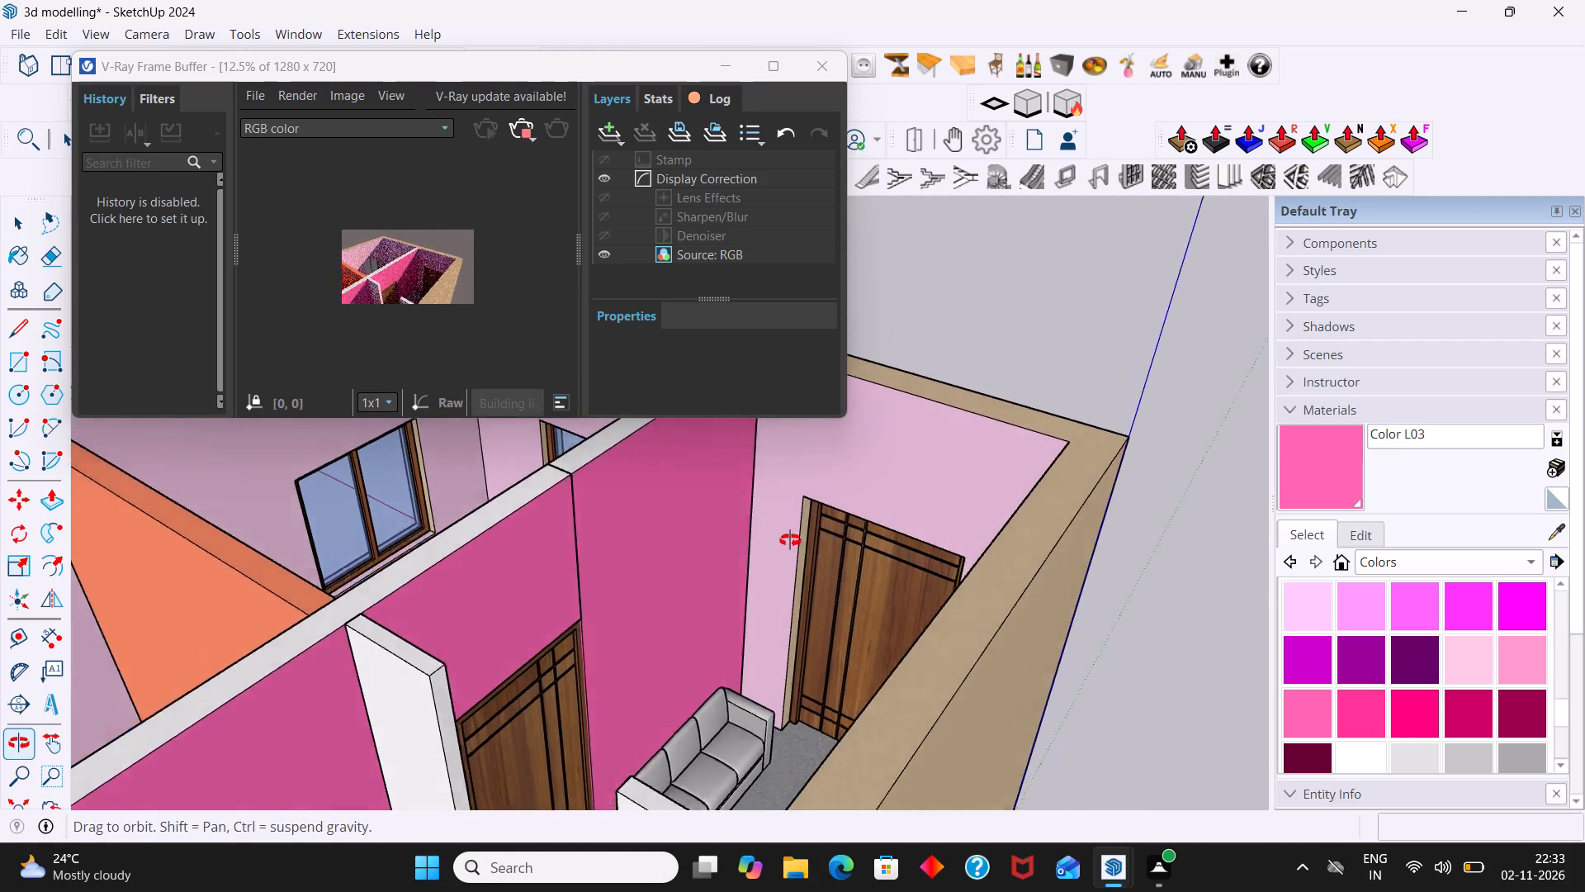
middle_drag(790, 540, 1015, 541)
scroll(998, 600, down, 1)
middle_drag(994, 599, 829, 501)
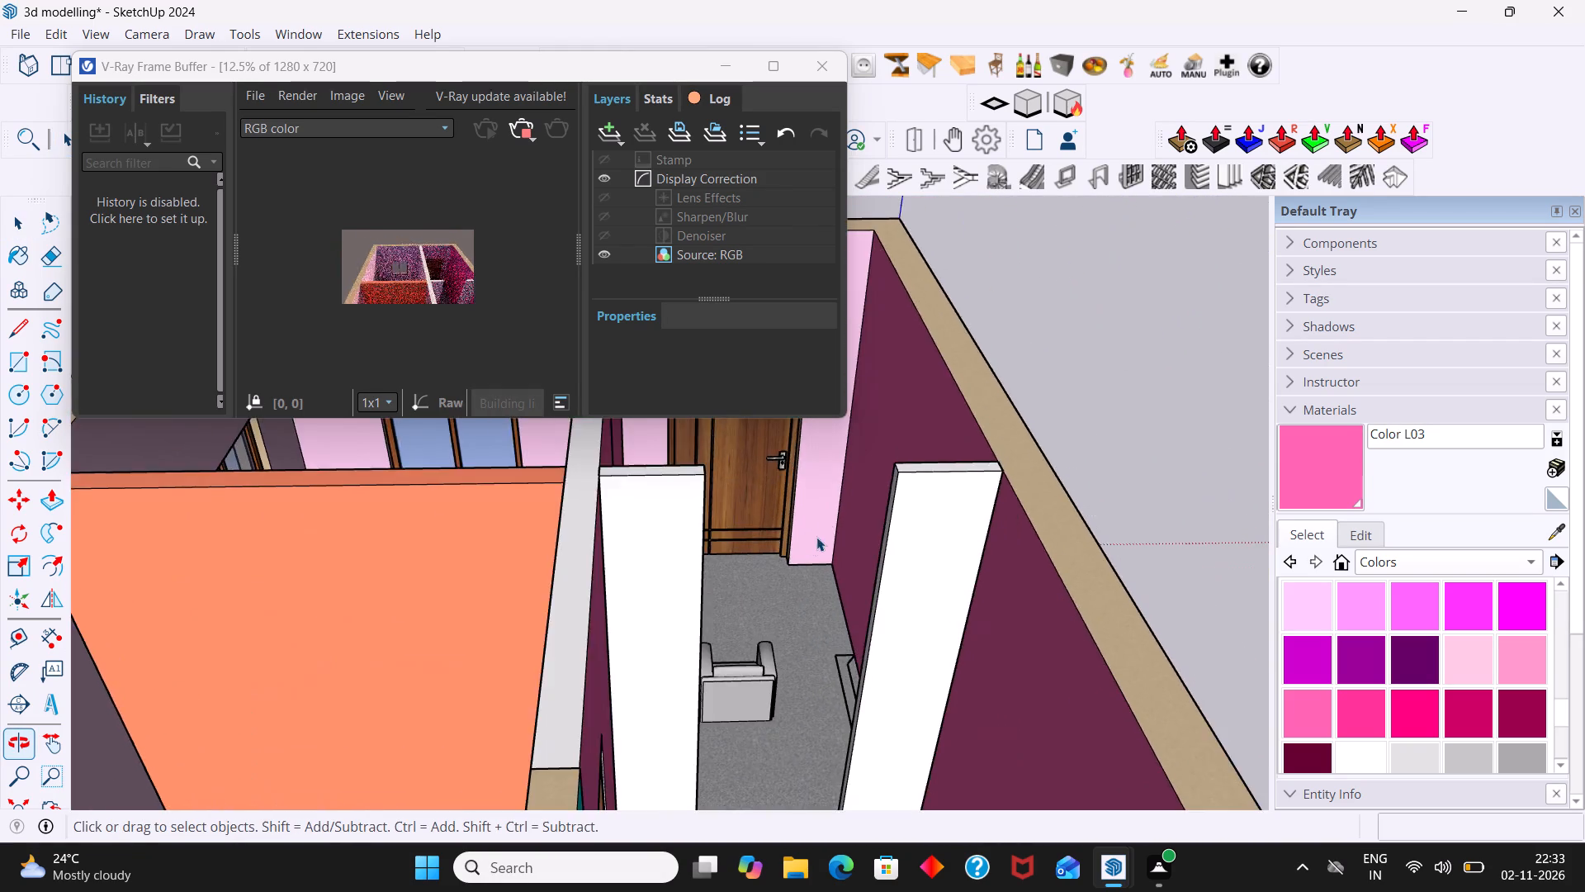
Paint the two white partition panels between the living and dining areas with Color L03.
scroll(811, 537, down, 2)
scroll(723, 618, up, 2)
click(708, 610)
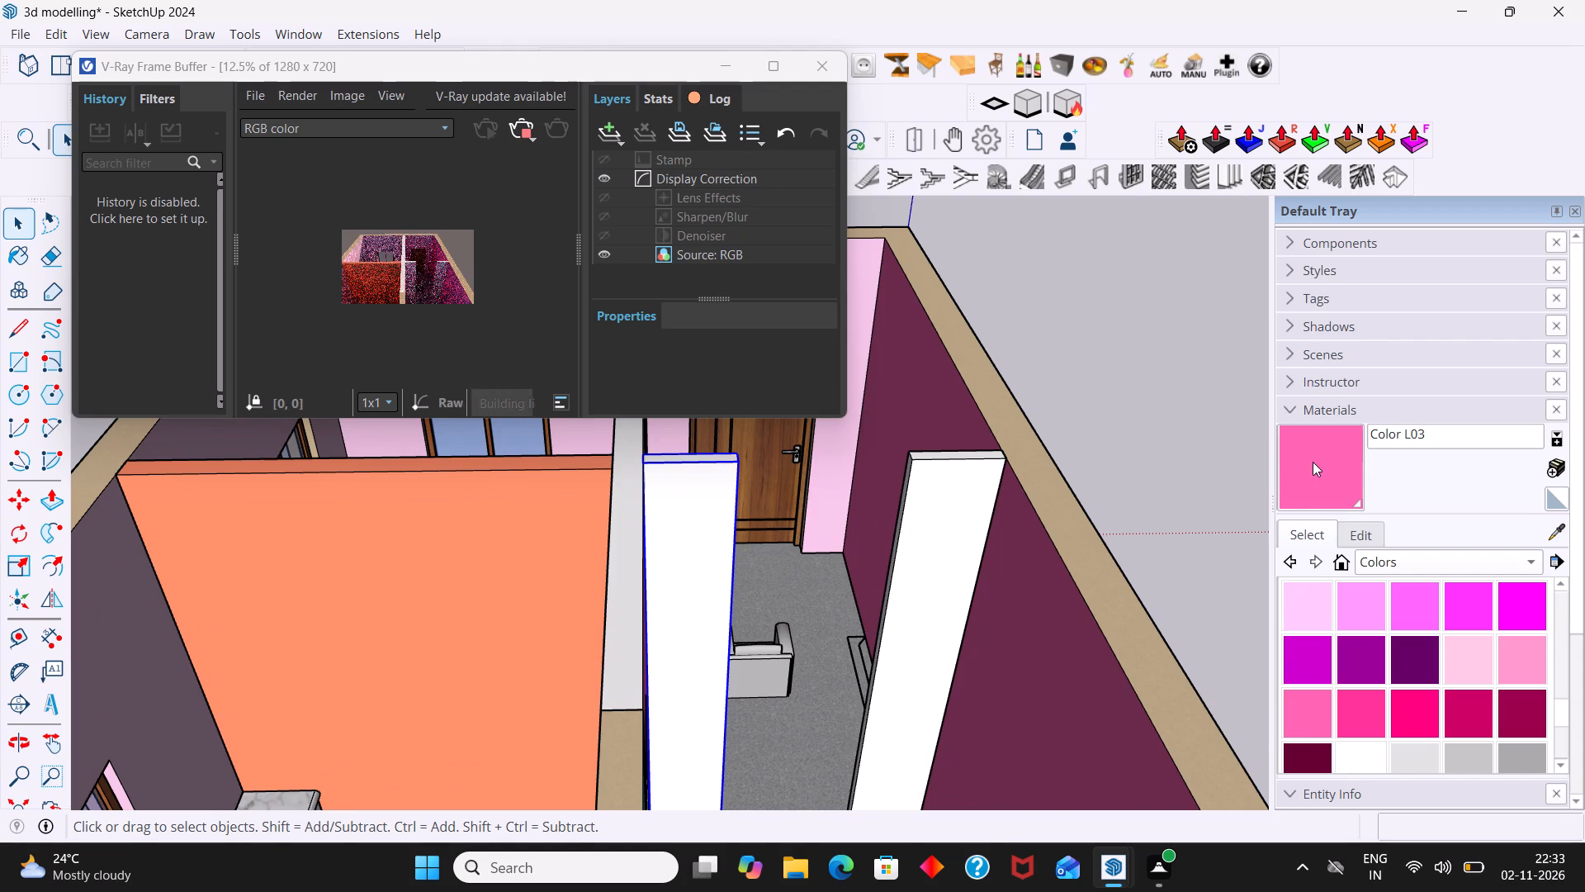
click(1313, 462)
click(697, 553)
key(space)
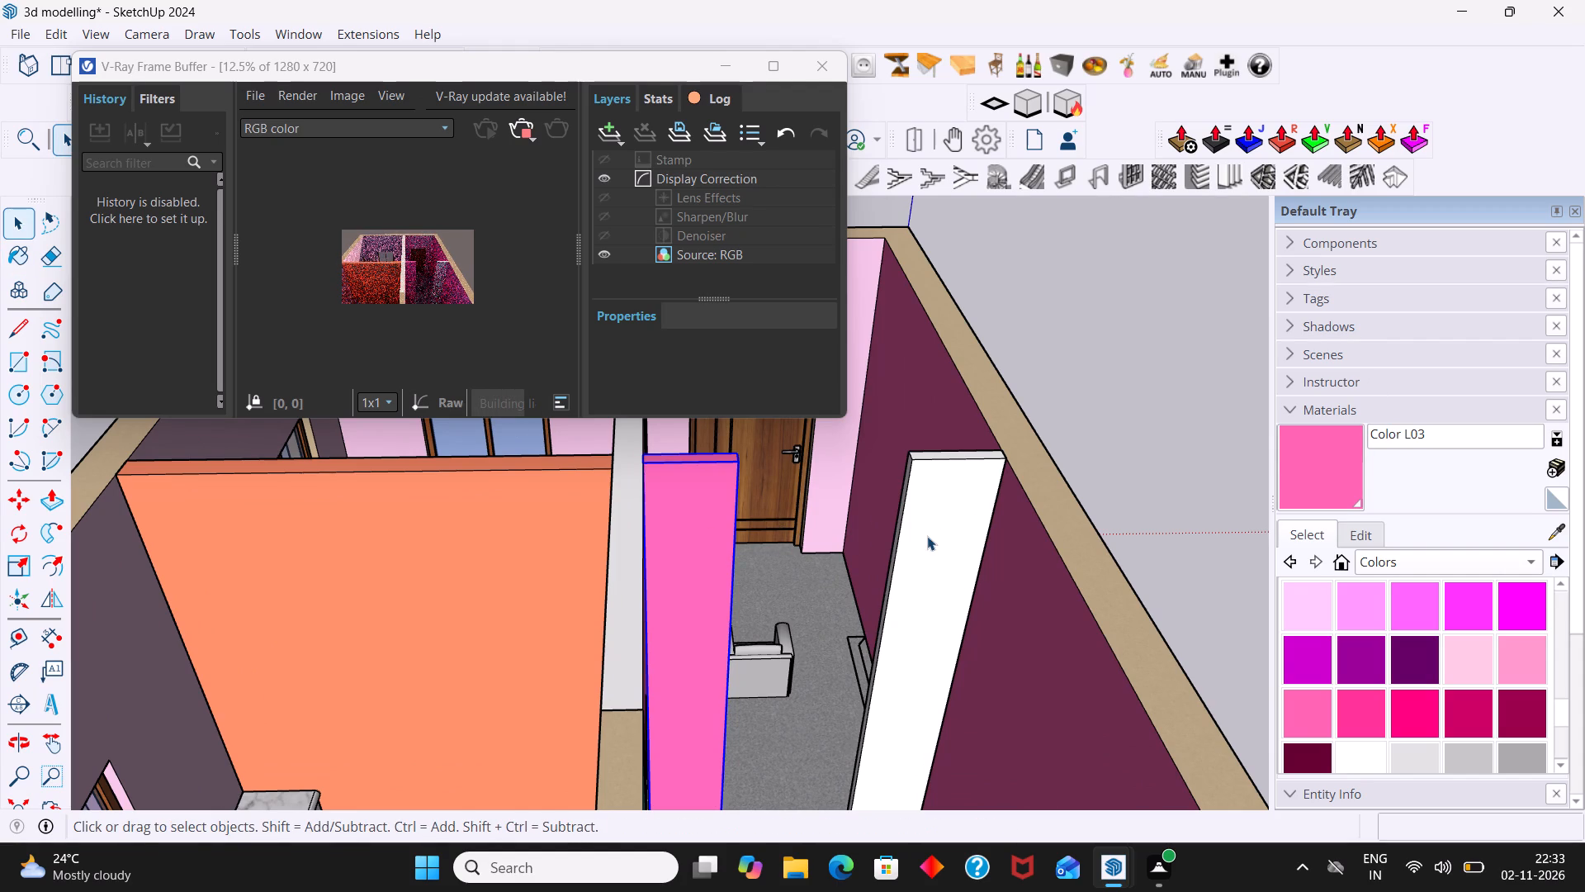
click(927, 536)
click(1331, 444)
click(917, 571)
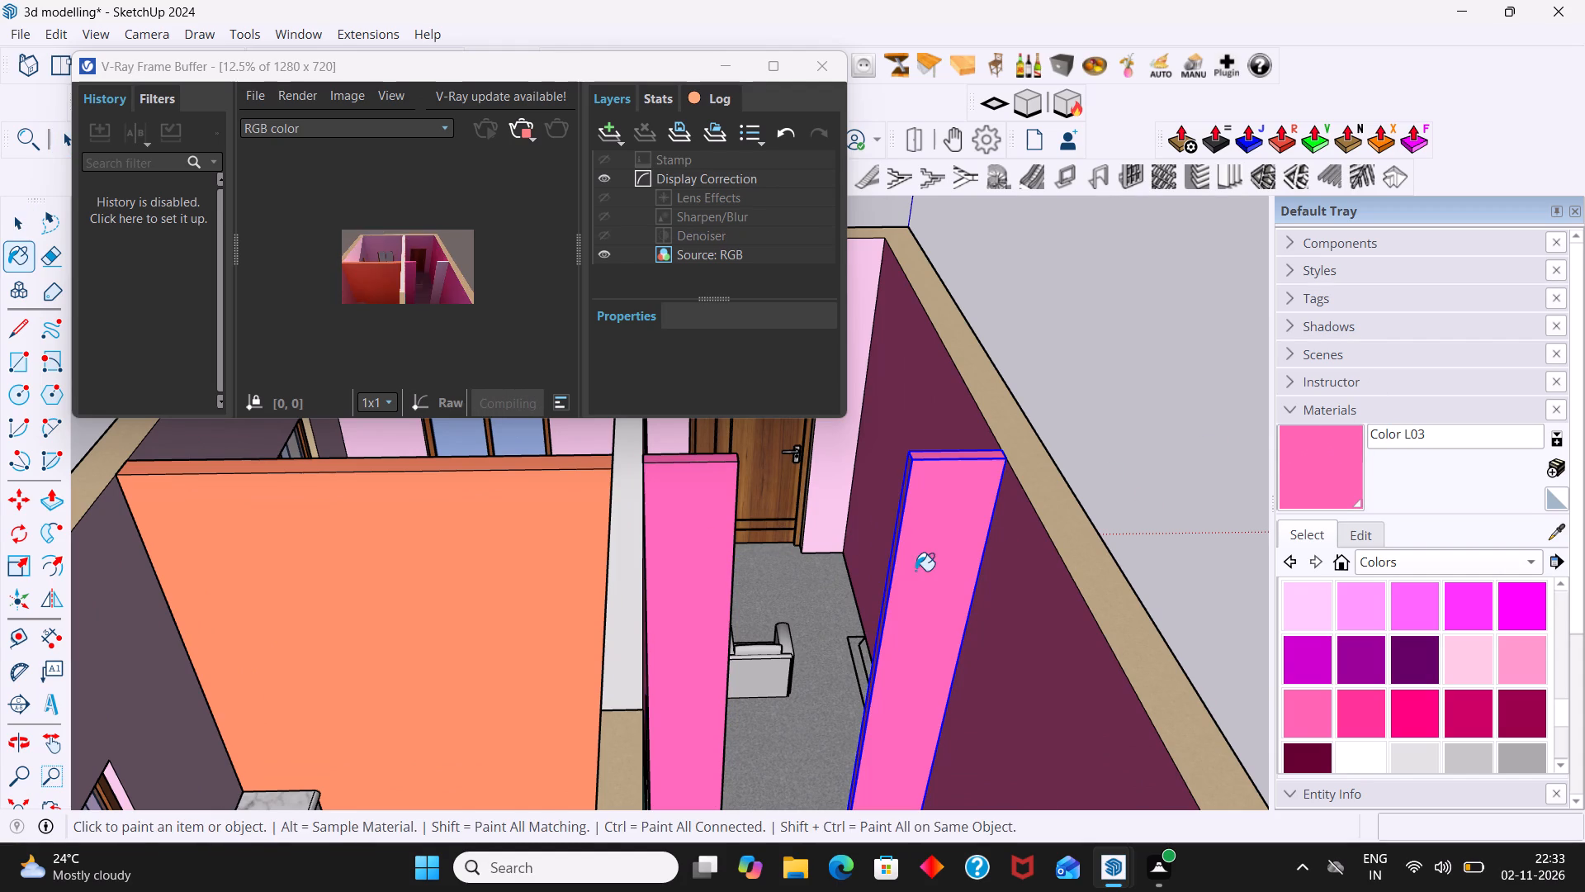
key(space)
scroll(1029, 444, down, 5)
click(1064, 389)
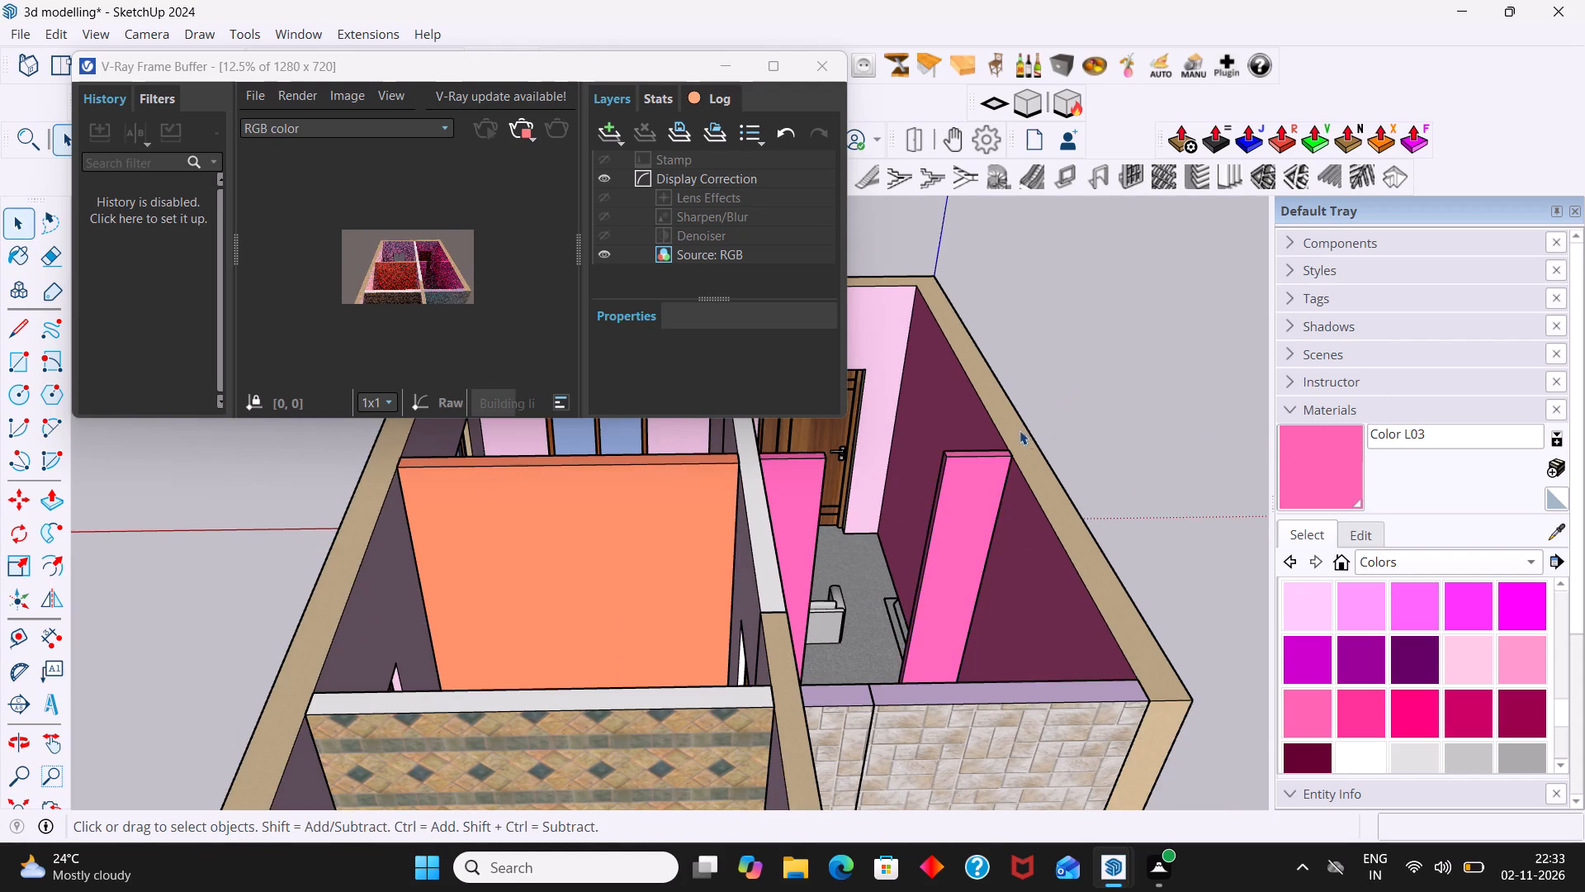
Check the pink partition panels and surrounding walls in the live render from a higher angle.
middle_drag(1020, 430, 1057, 505)
scroll(433, 283, up, 3)
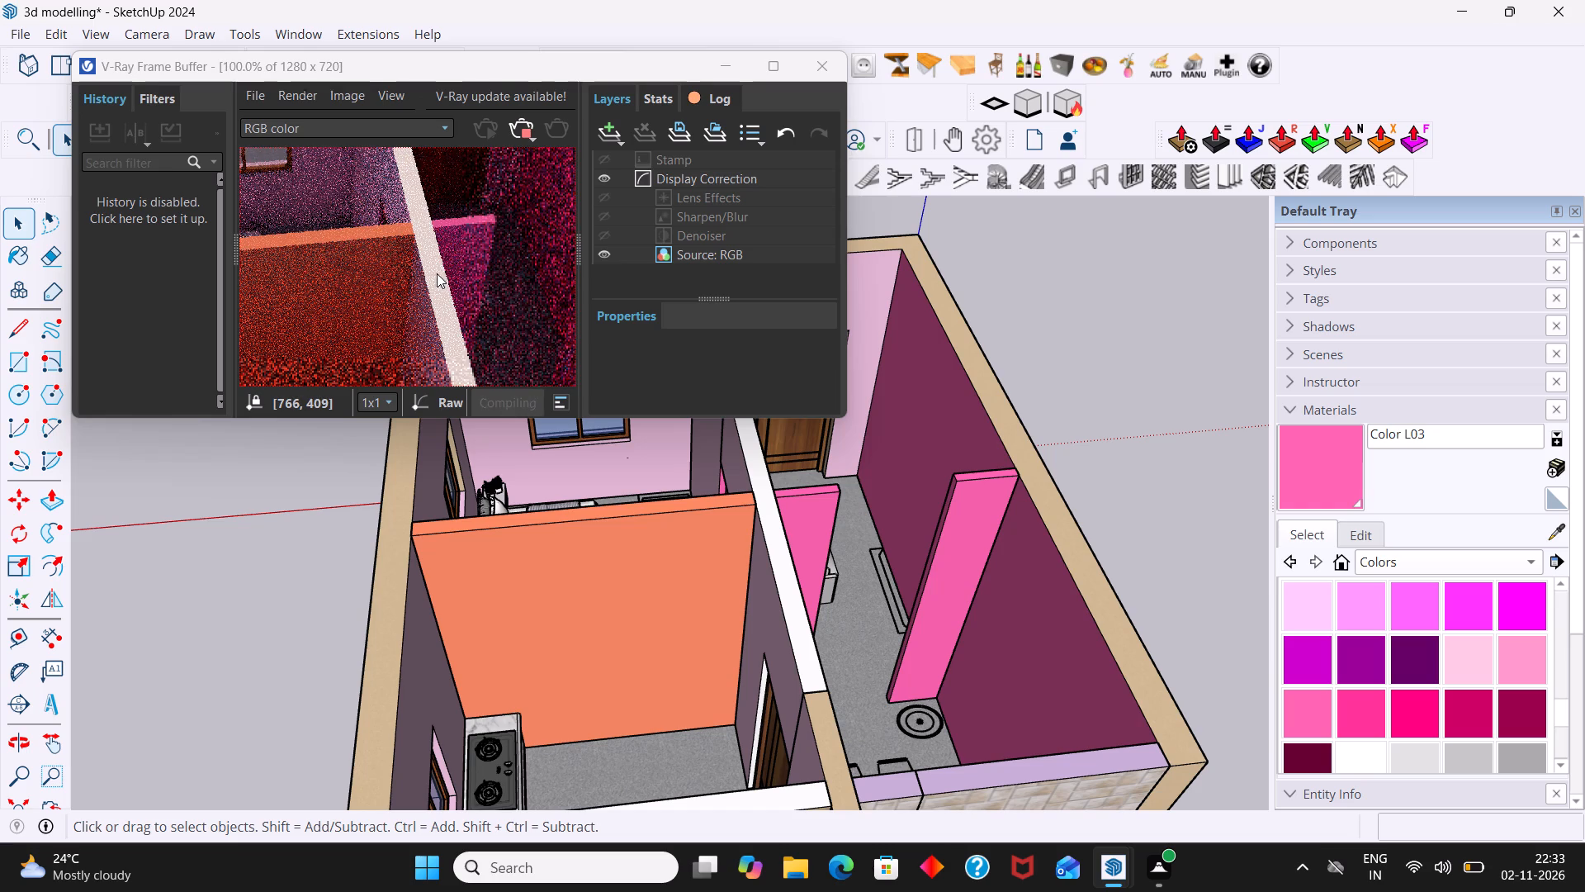
scroll(457, 263, down, 2)
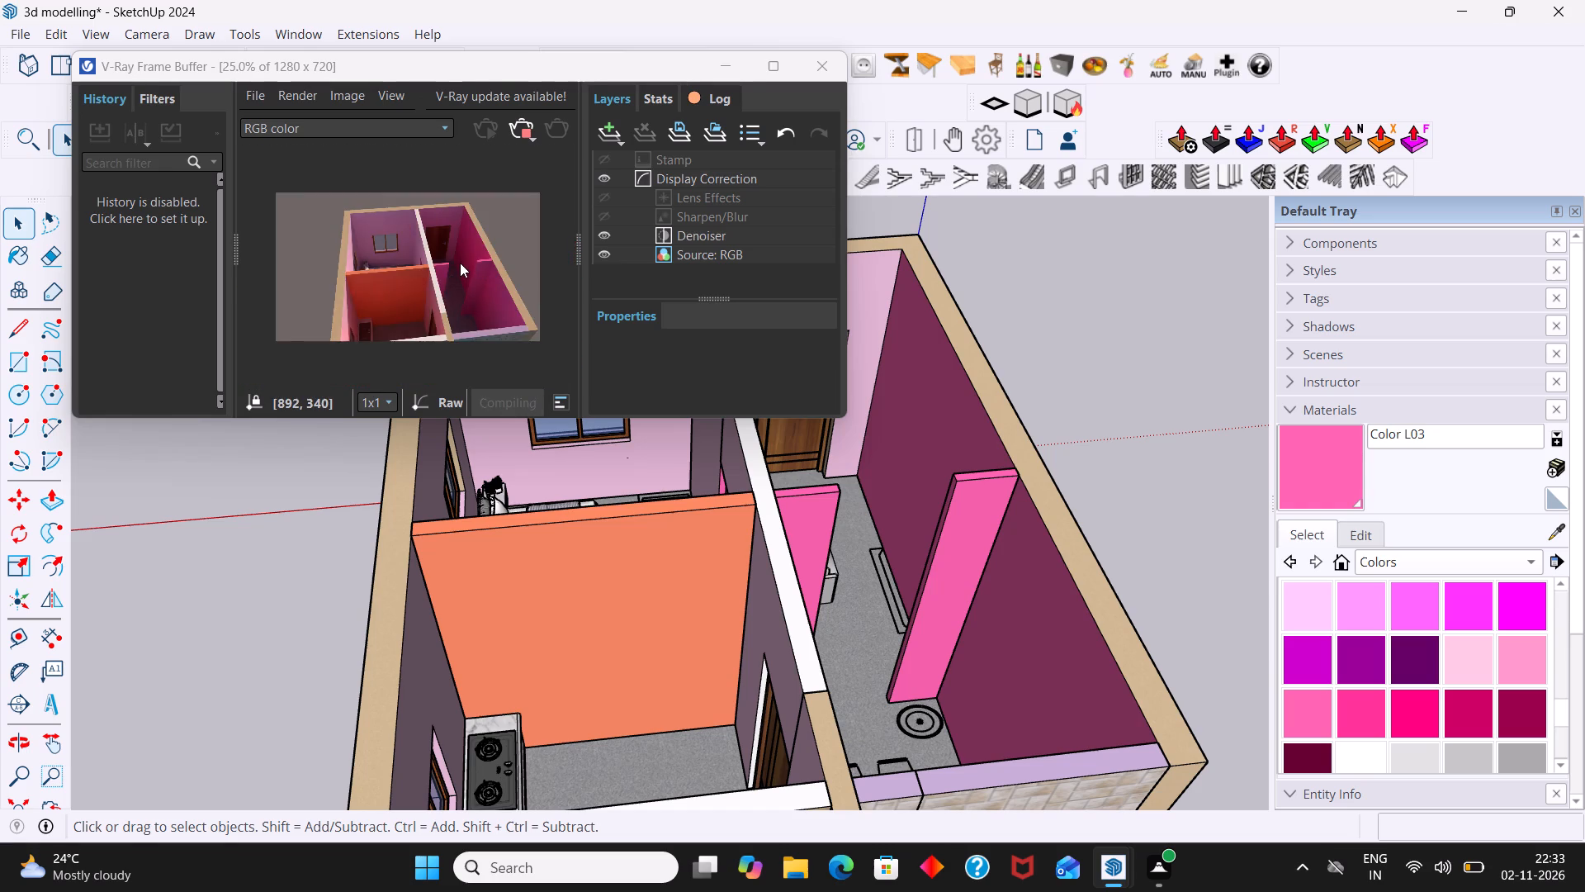
scroll(460, 262, up, 2)
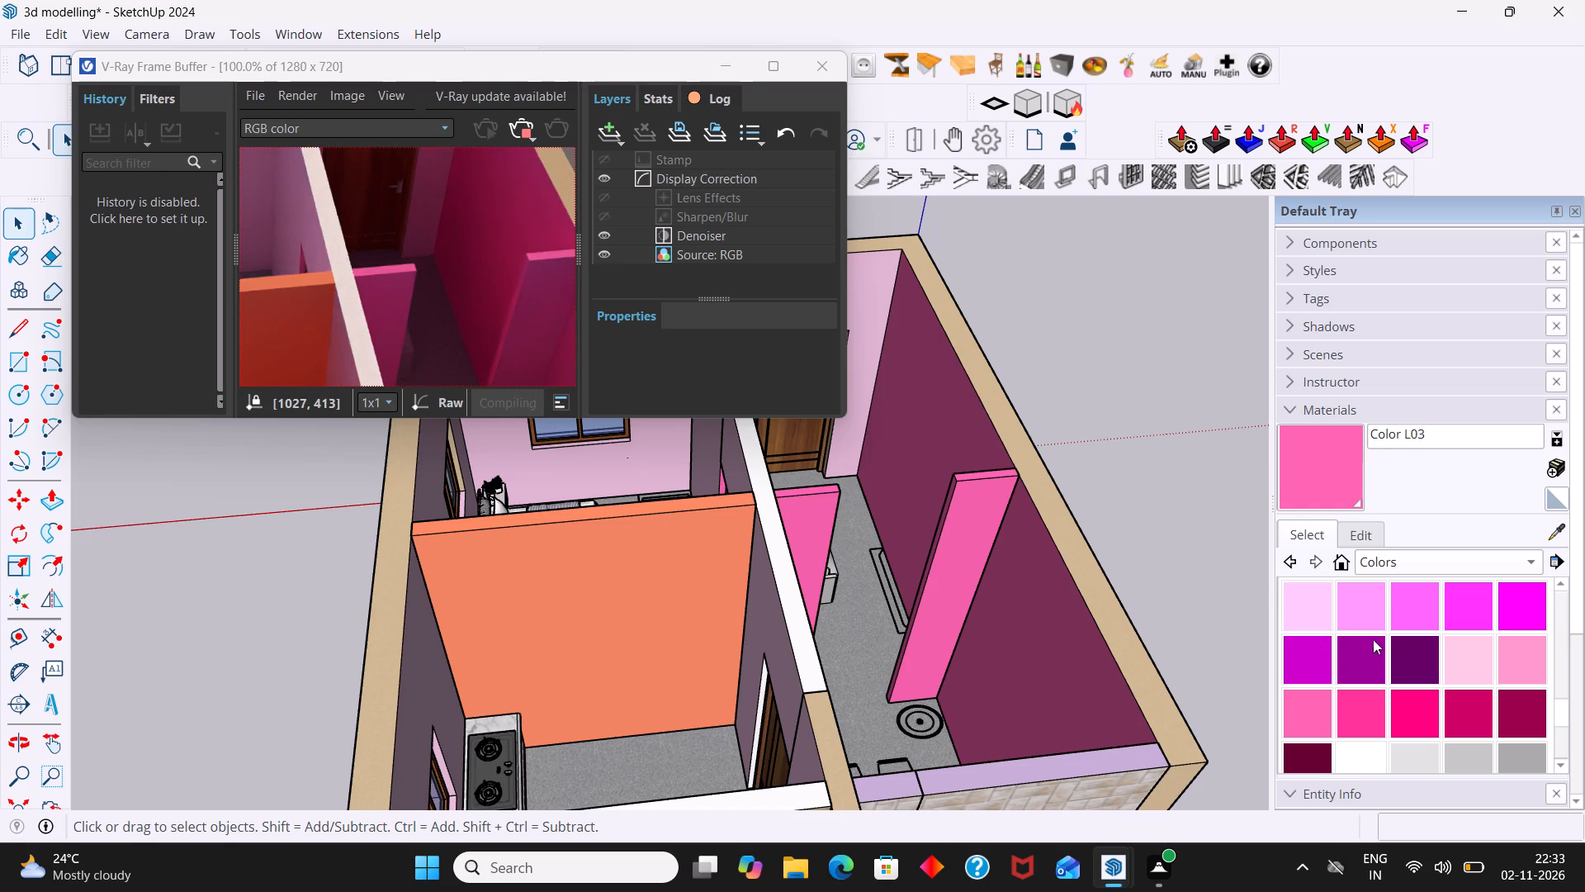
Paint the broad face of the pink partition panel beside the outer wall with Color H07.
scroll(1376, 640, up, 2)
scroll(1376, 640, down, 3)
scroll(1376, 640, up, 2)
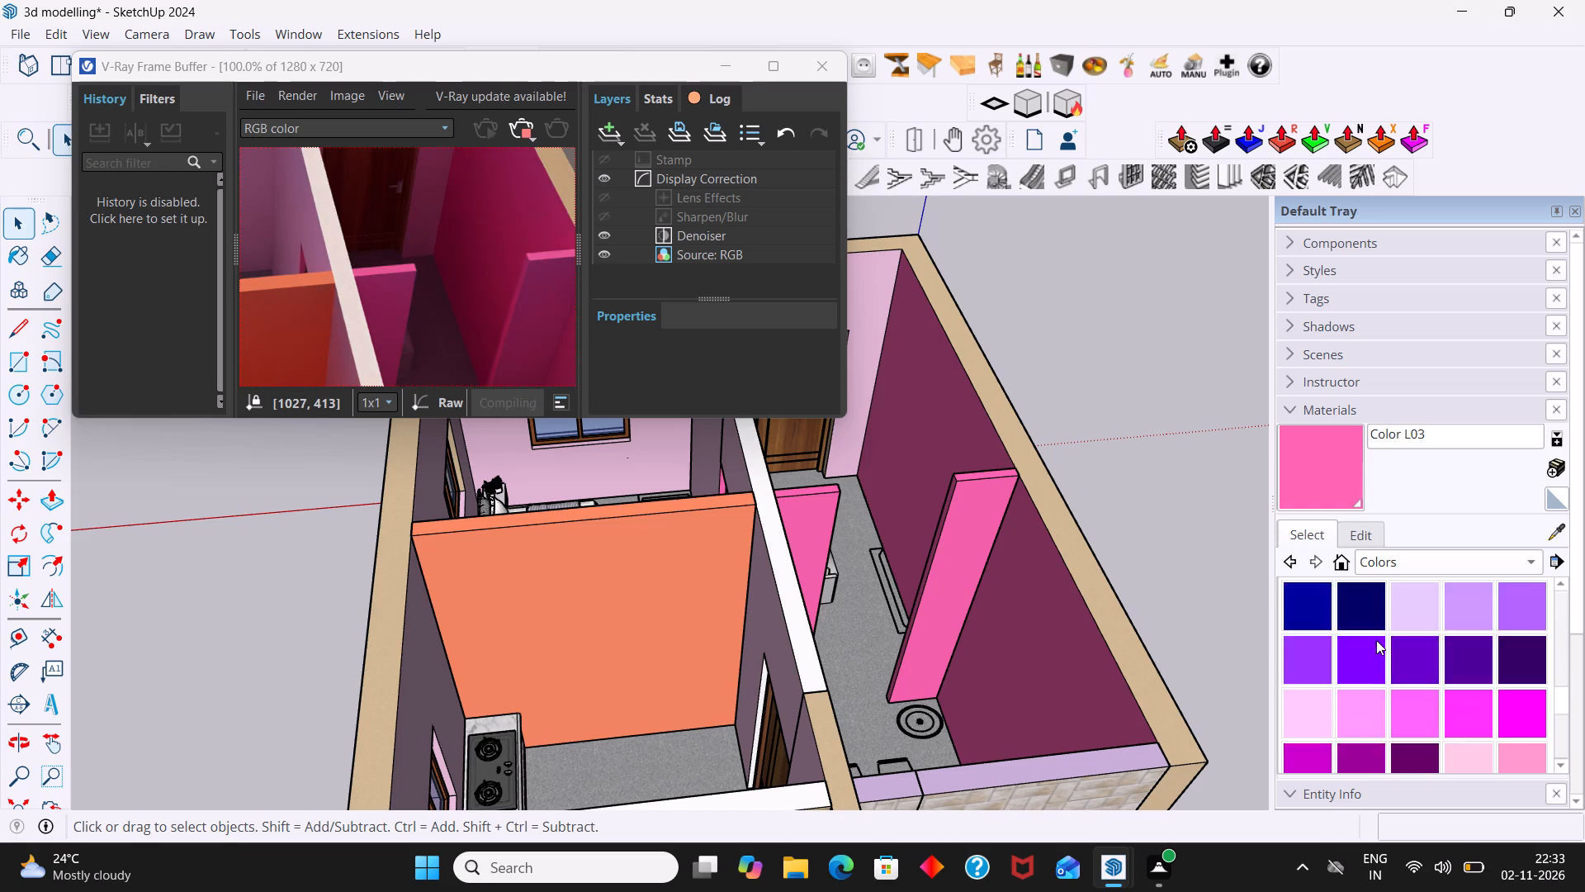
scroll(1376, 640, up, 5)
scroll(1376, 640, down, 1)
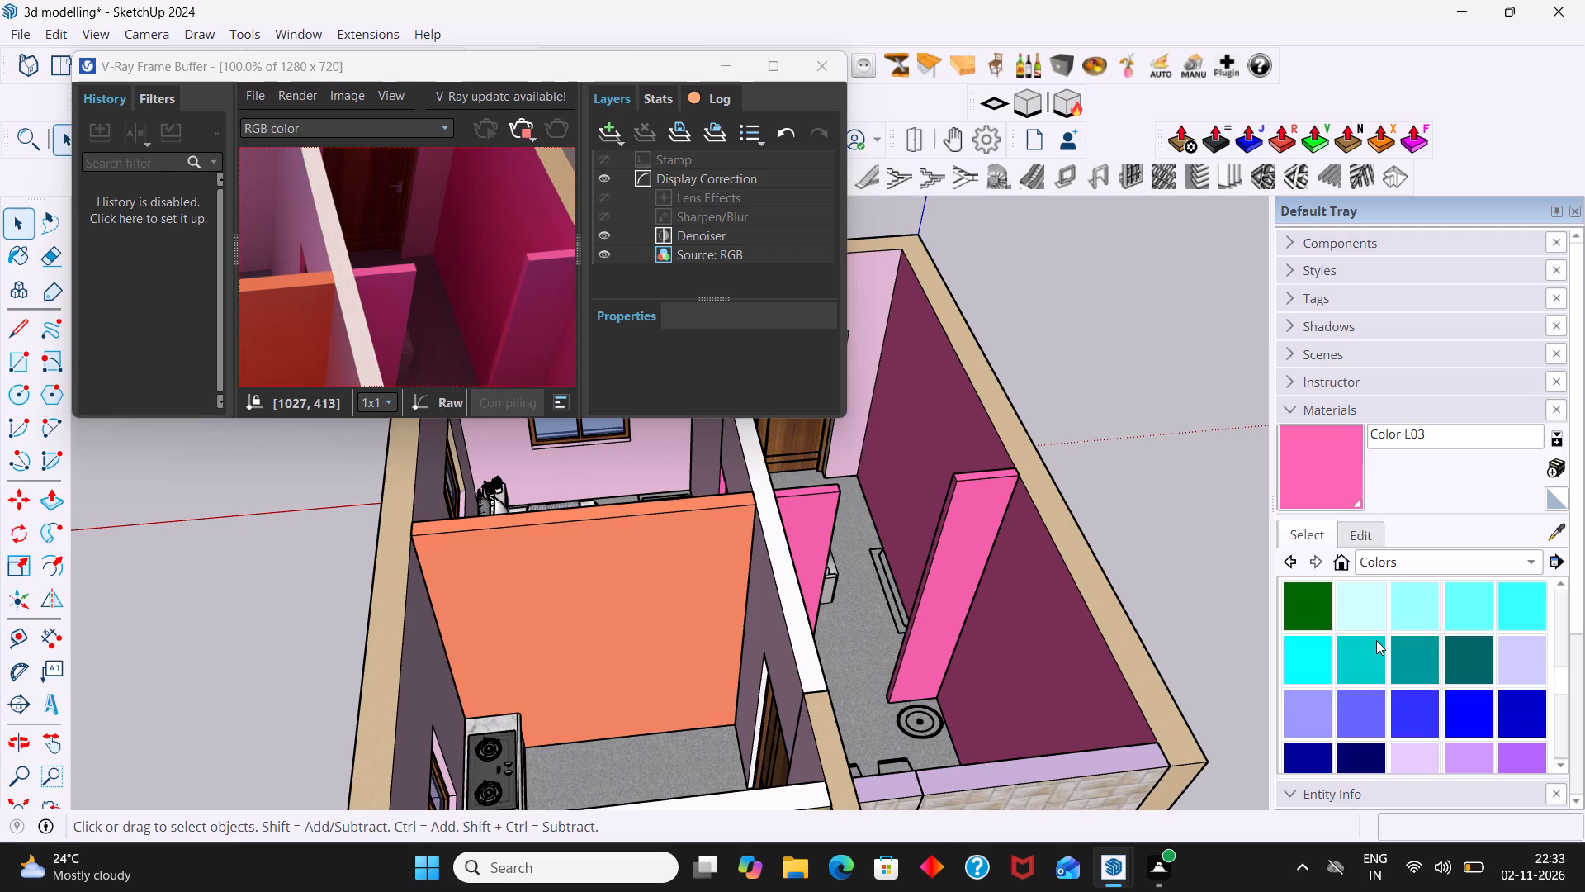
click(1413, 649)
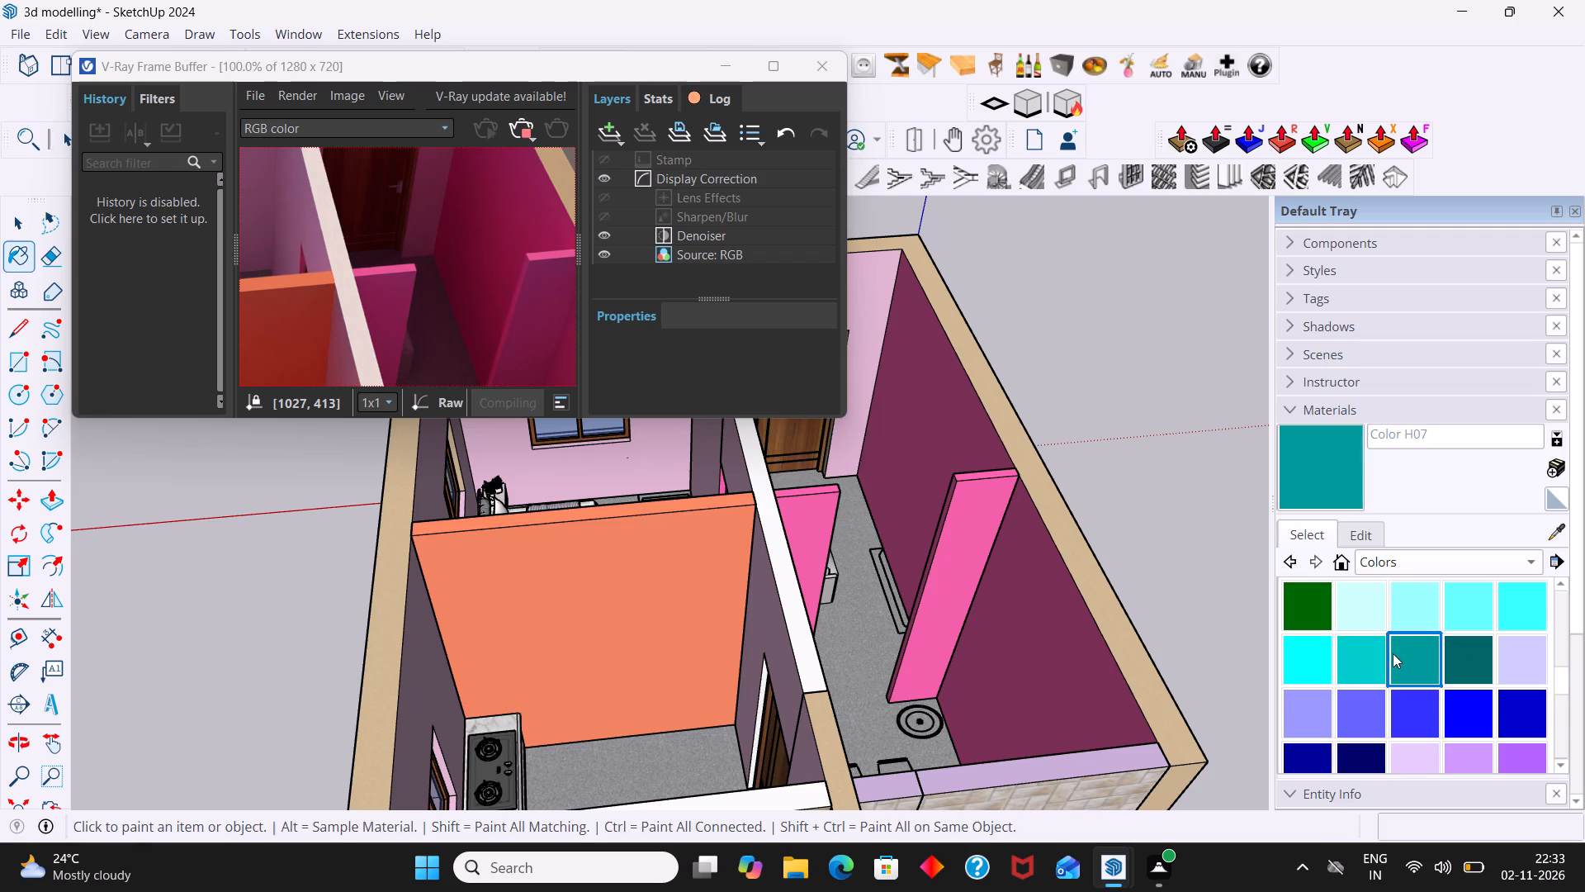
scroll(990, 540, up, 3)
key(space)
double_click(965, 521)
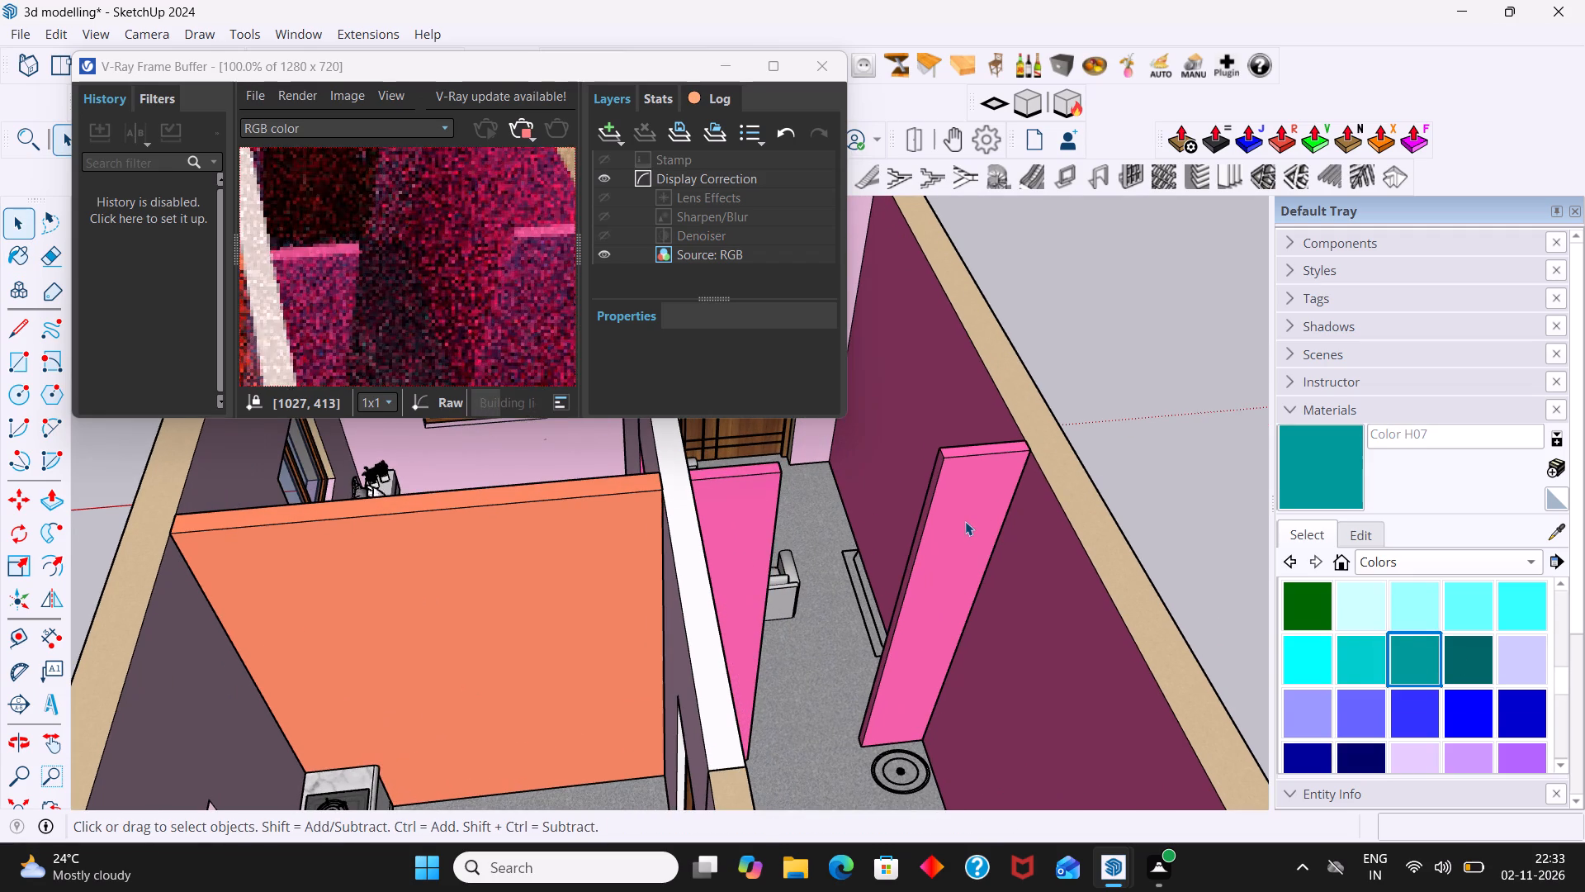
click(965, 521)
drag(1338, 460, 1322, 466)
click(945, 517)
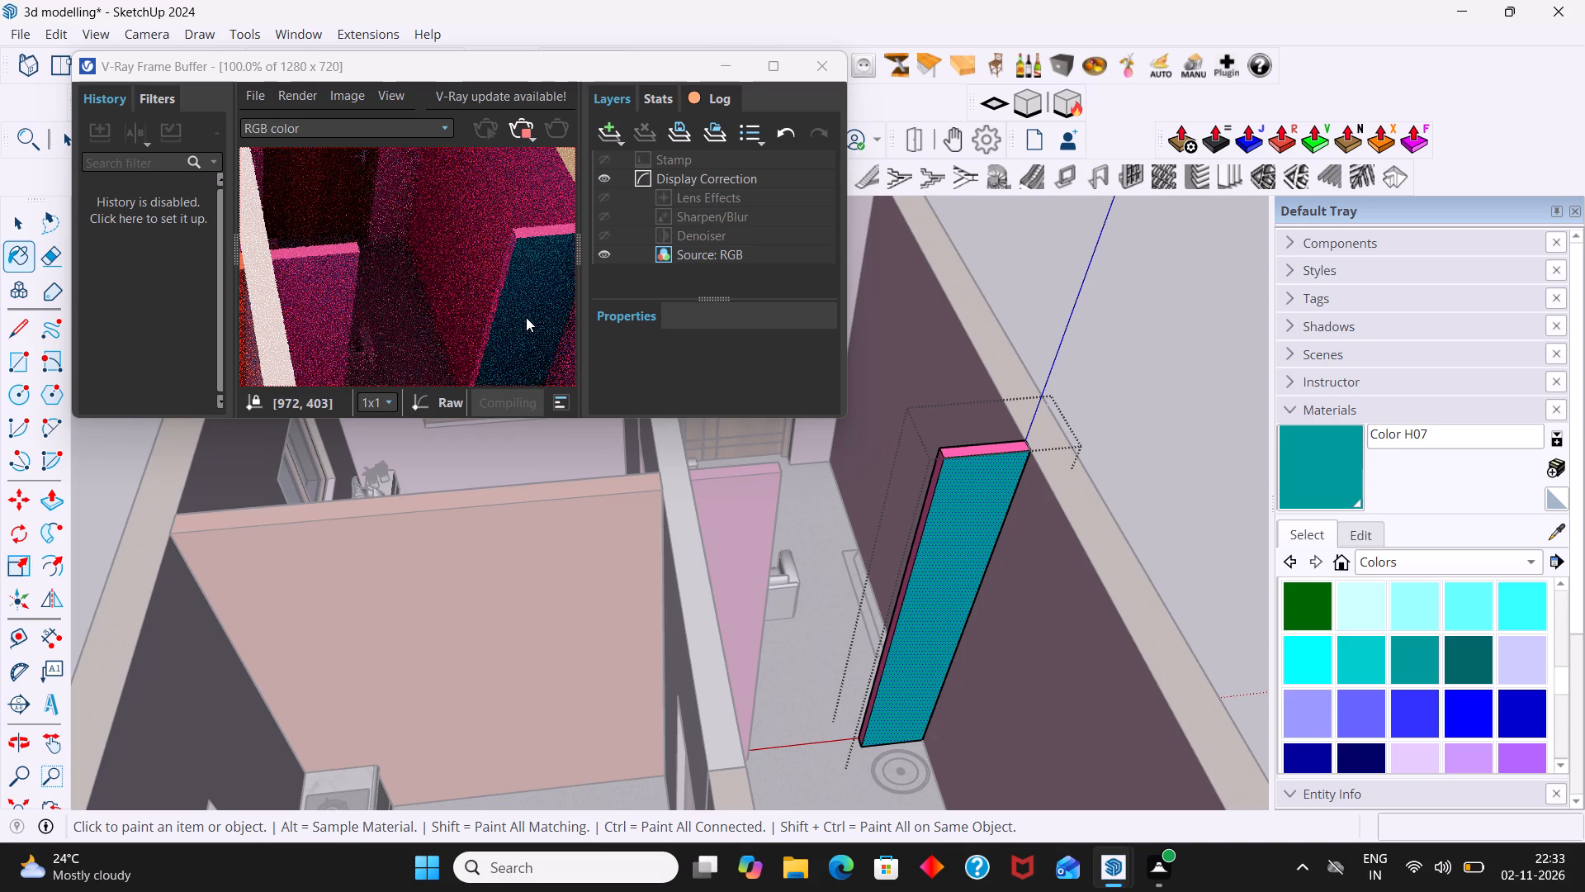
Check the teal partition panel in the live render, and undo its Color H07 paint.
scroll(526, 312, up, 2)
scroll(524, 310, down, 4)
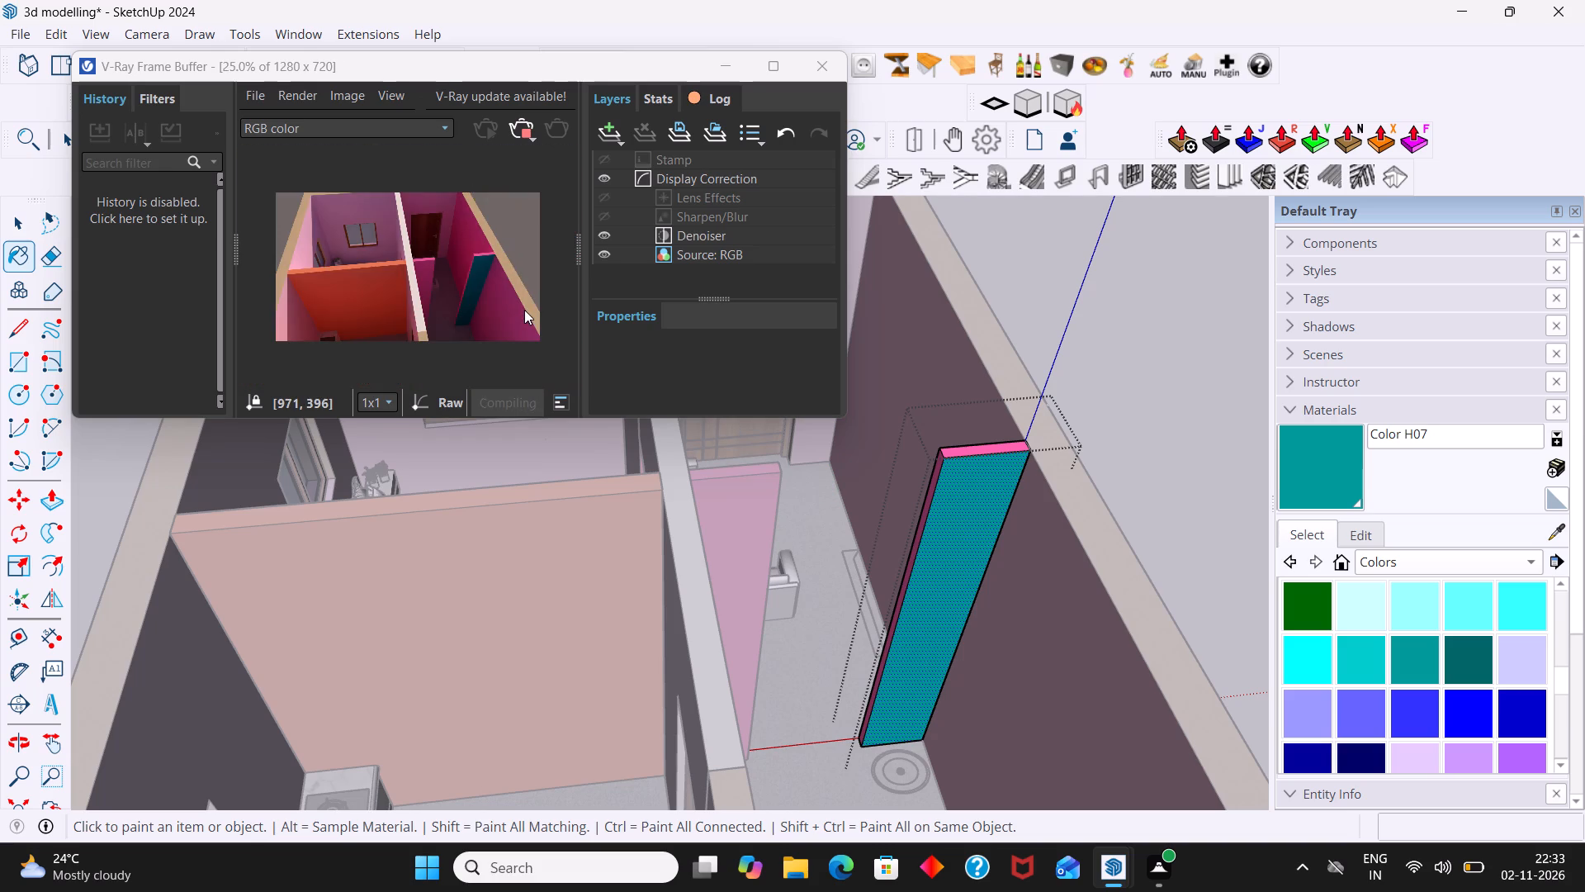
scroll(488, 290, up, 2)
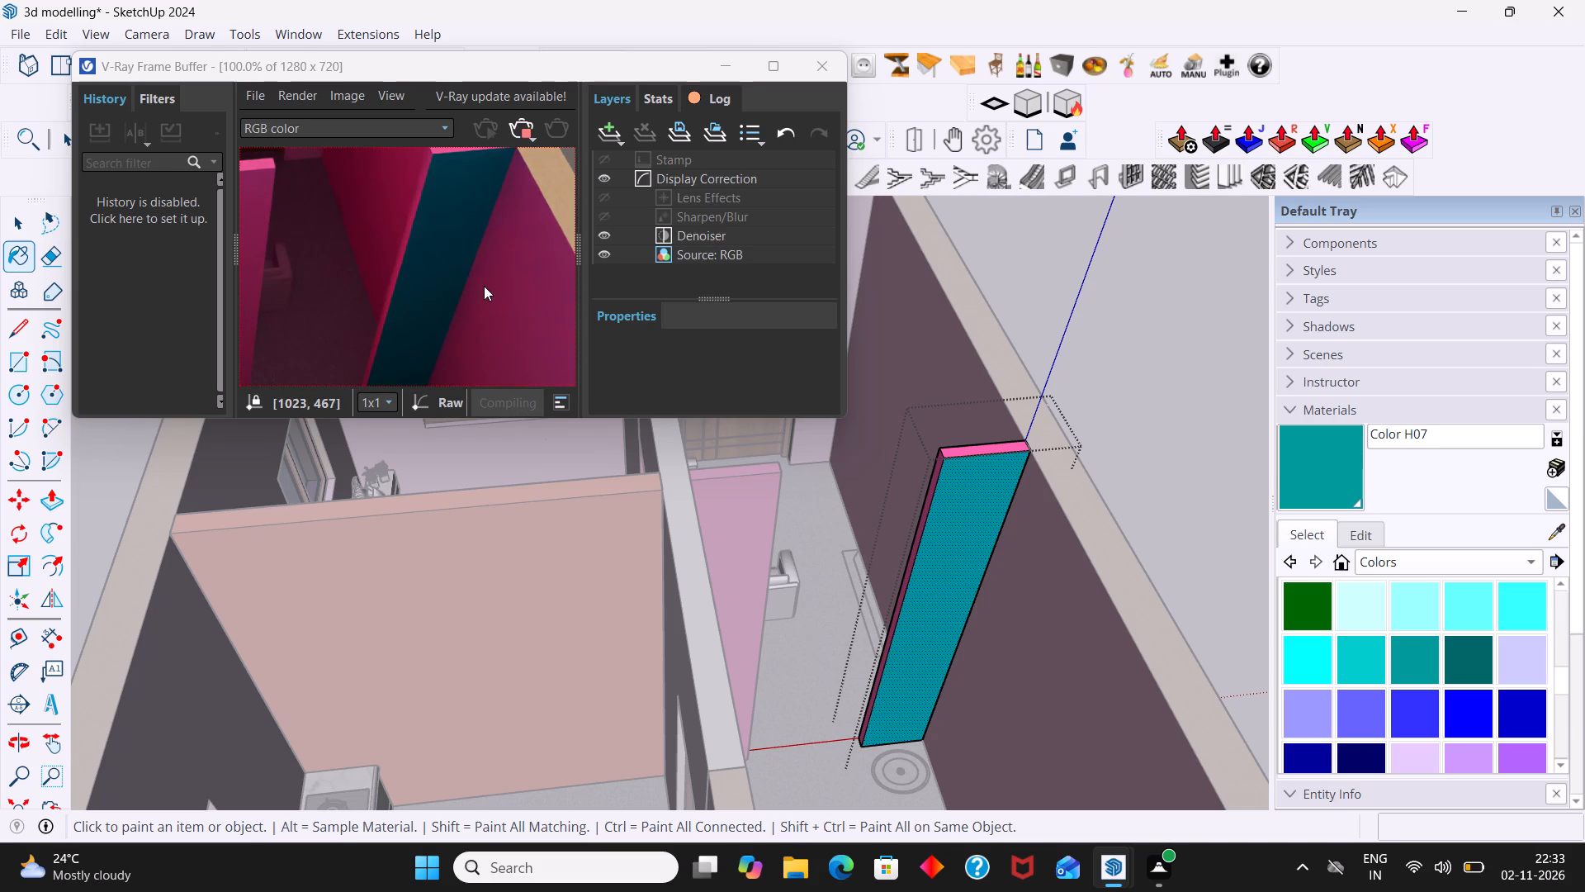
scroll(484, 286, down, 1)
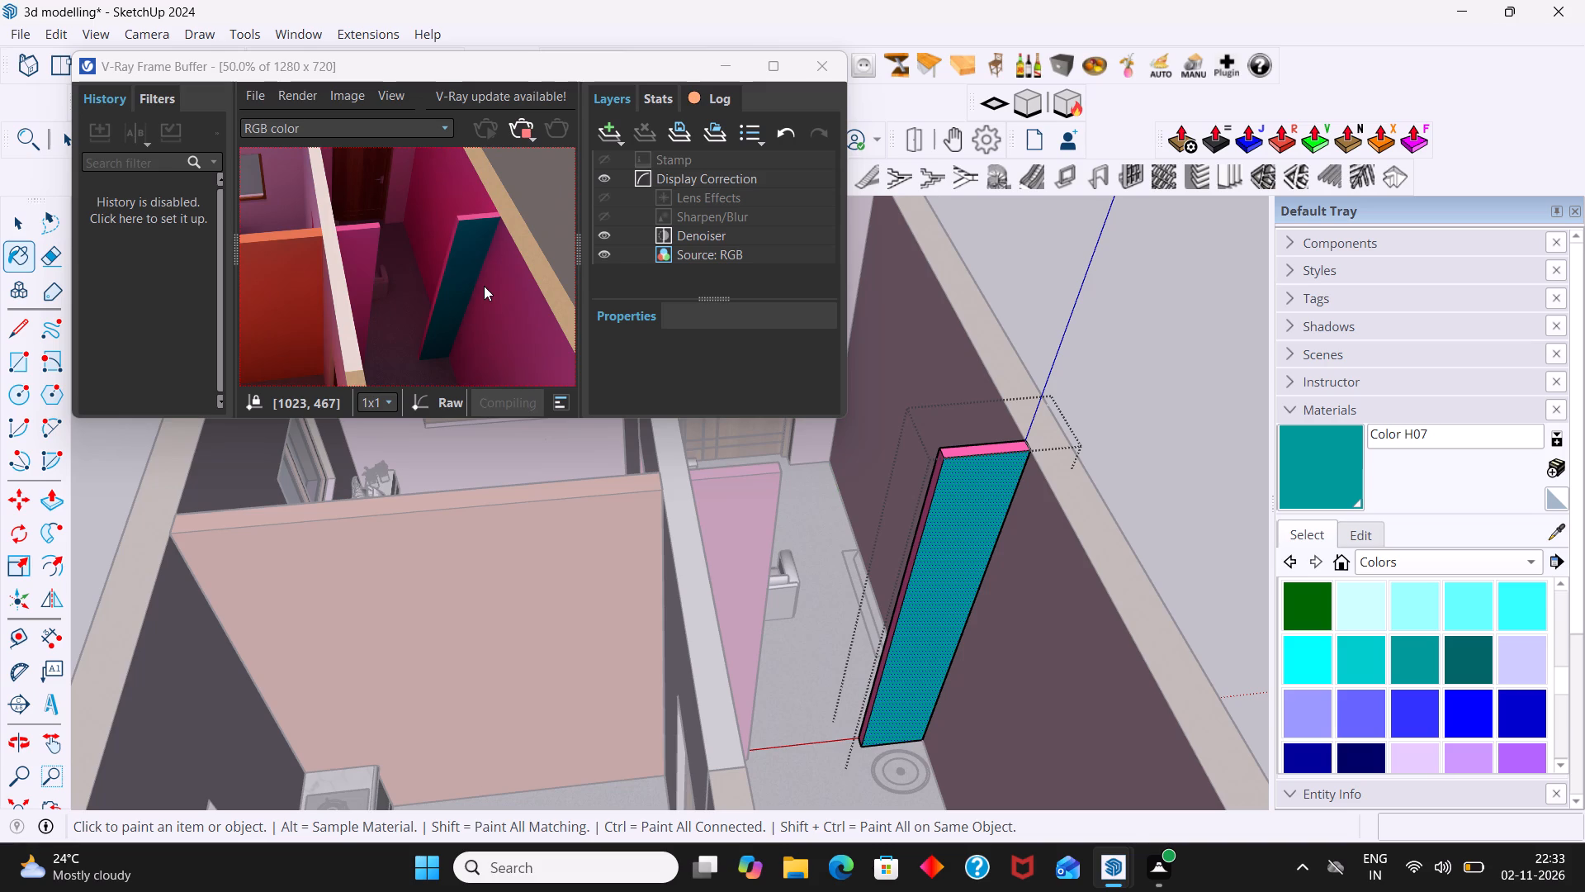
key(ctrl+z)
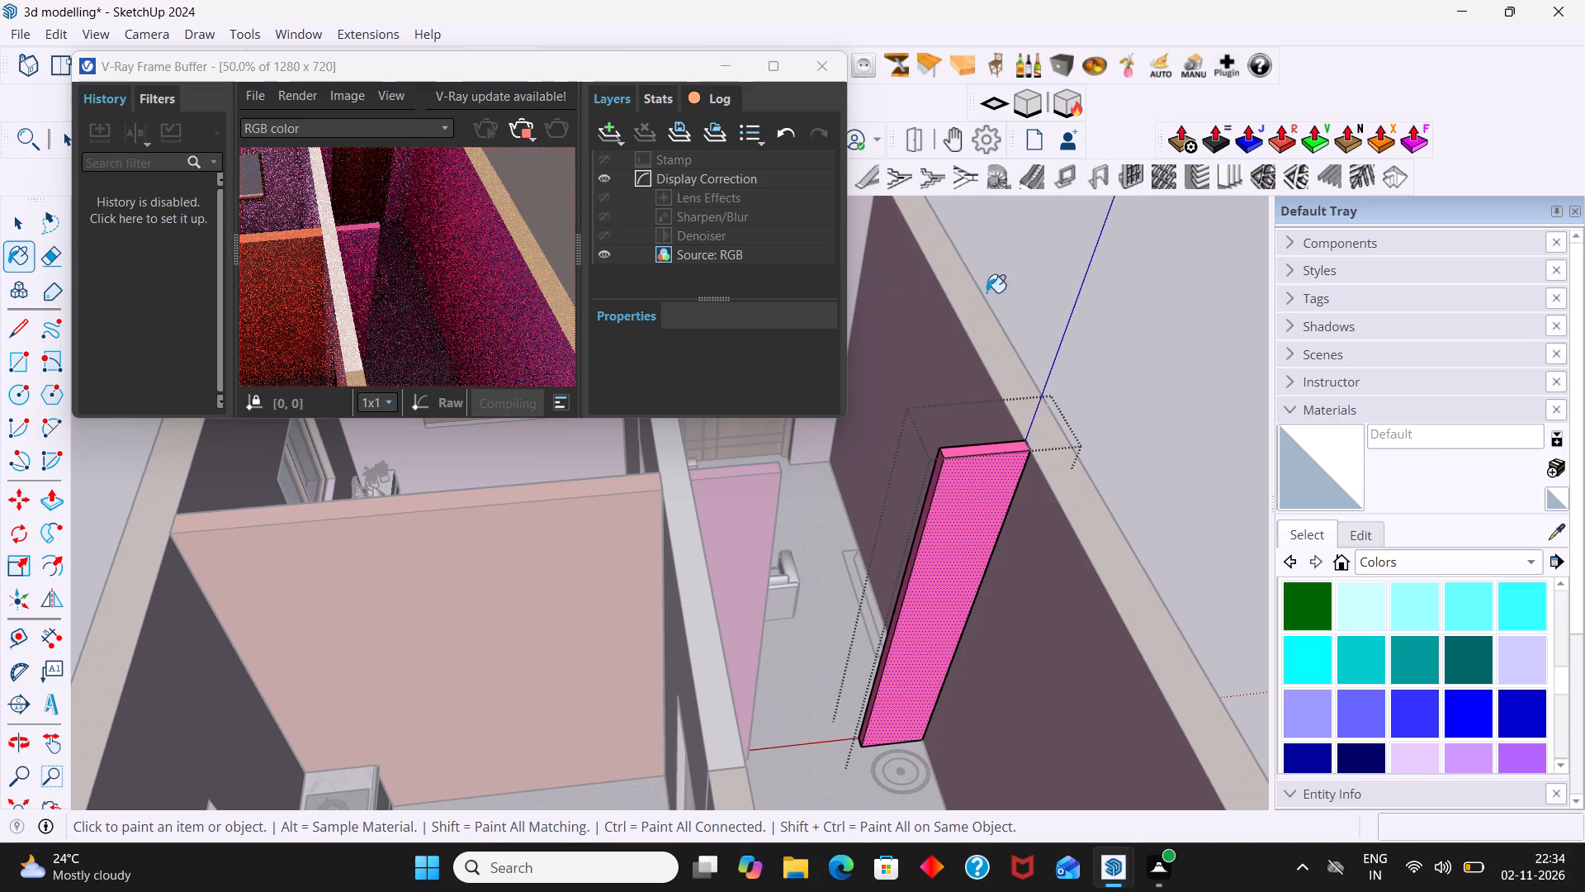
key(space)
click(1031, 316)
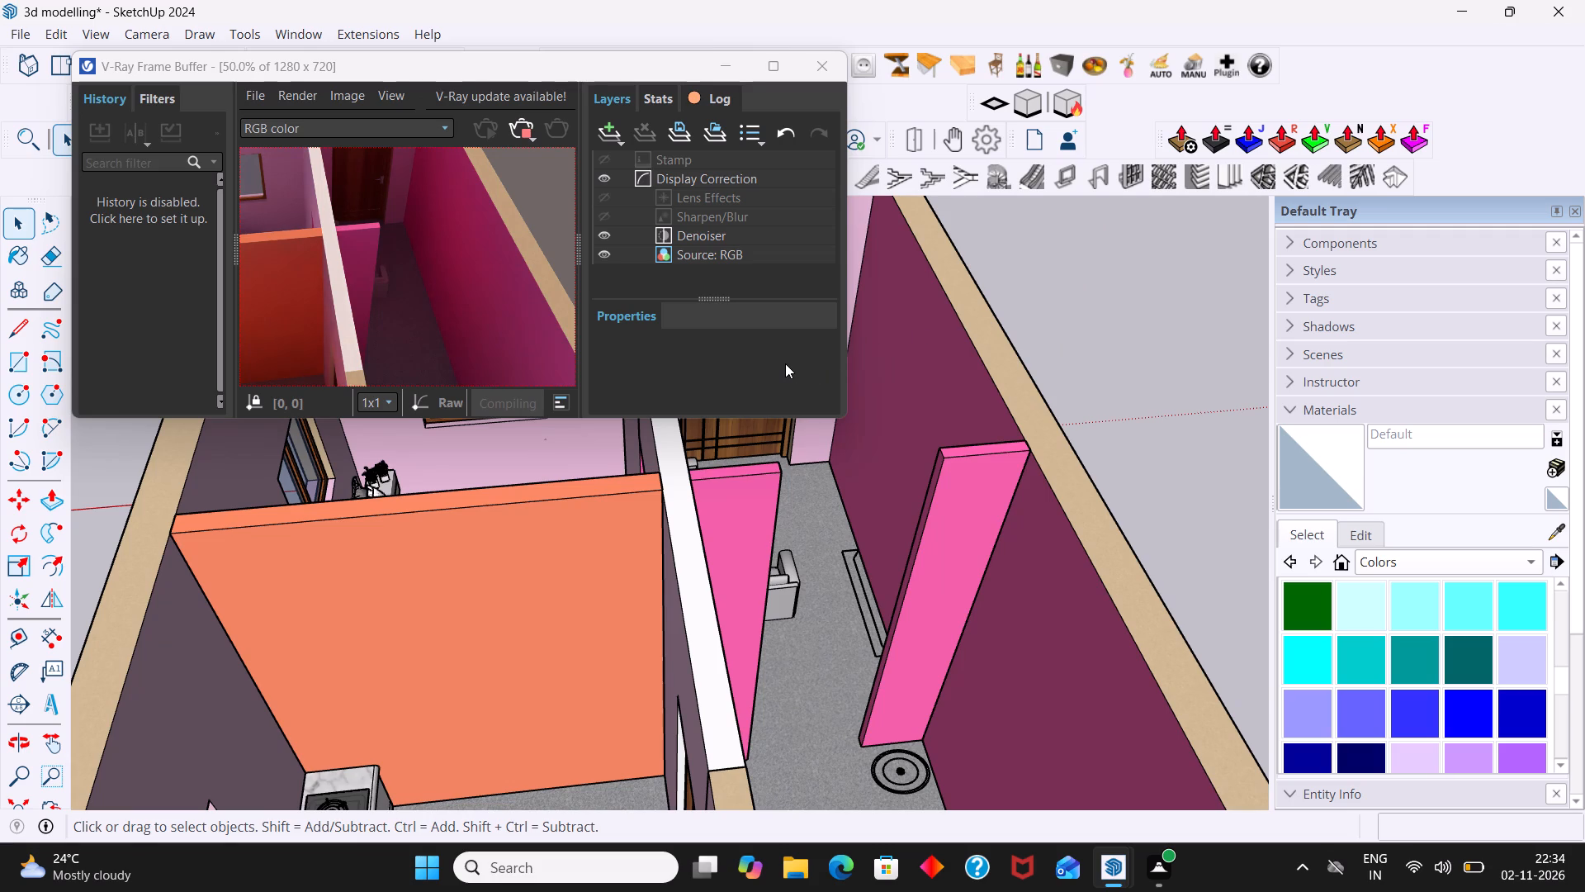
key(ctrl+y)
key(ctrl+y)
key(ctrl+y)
Examine the pink partition panels against the orange and magenta walls in the live render.
scroll(528, 293, down, 3)
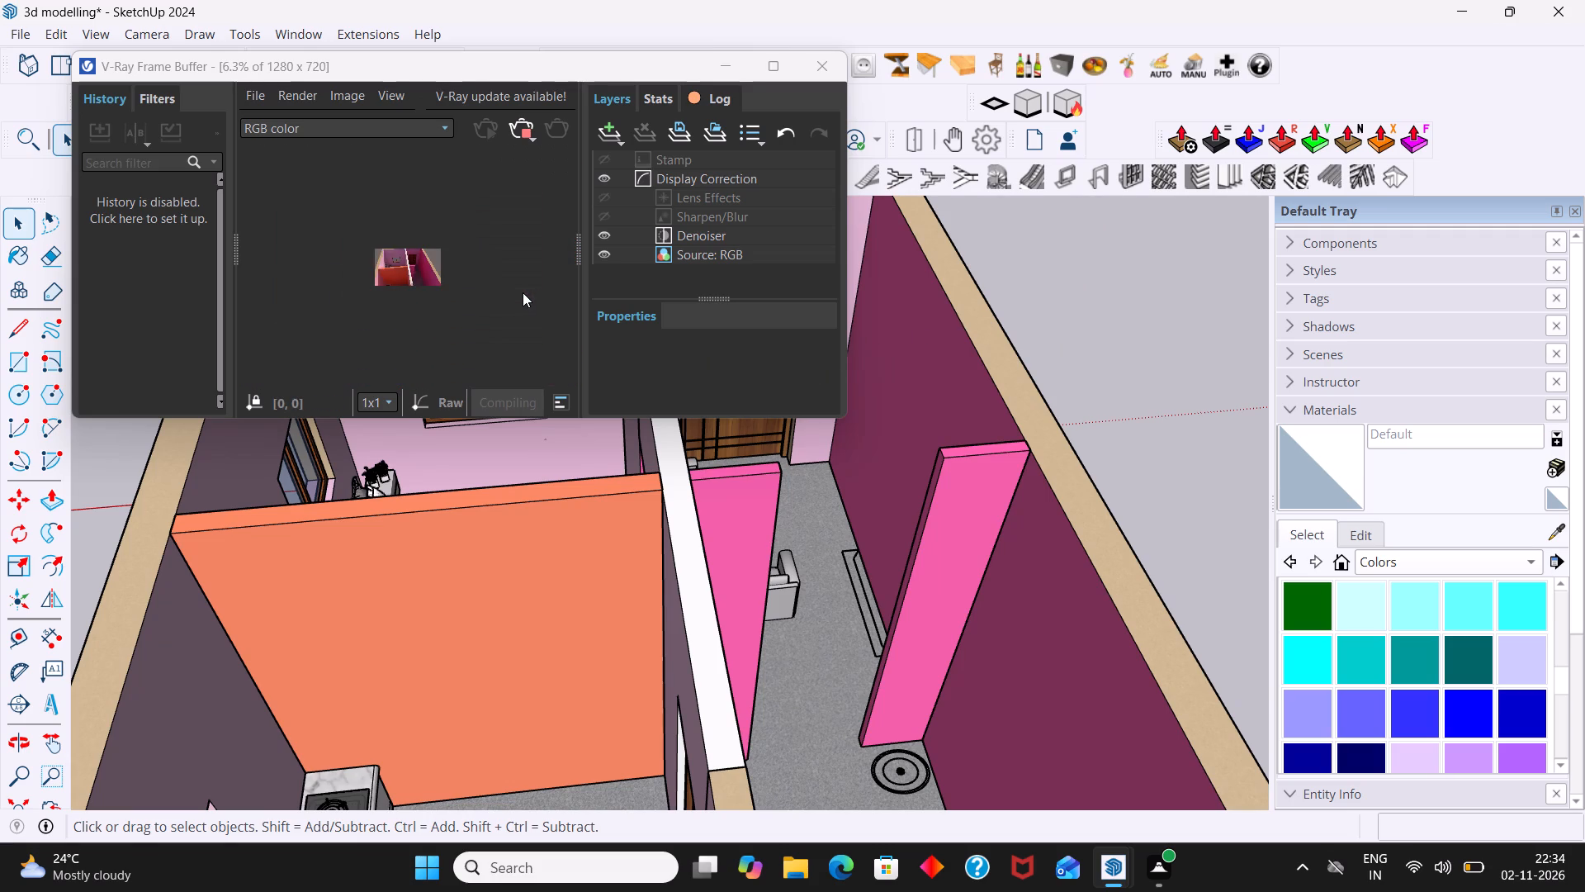
scroll(521, 291, up, 1)
scroll(447, 287, up, 3)
scroll(442, 287, down, 2)
middle_drag(442, 287, 309, 278)
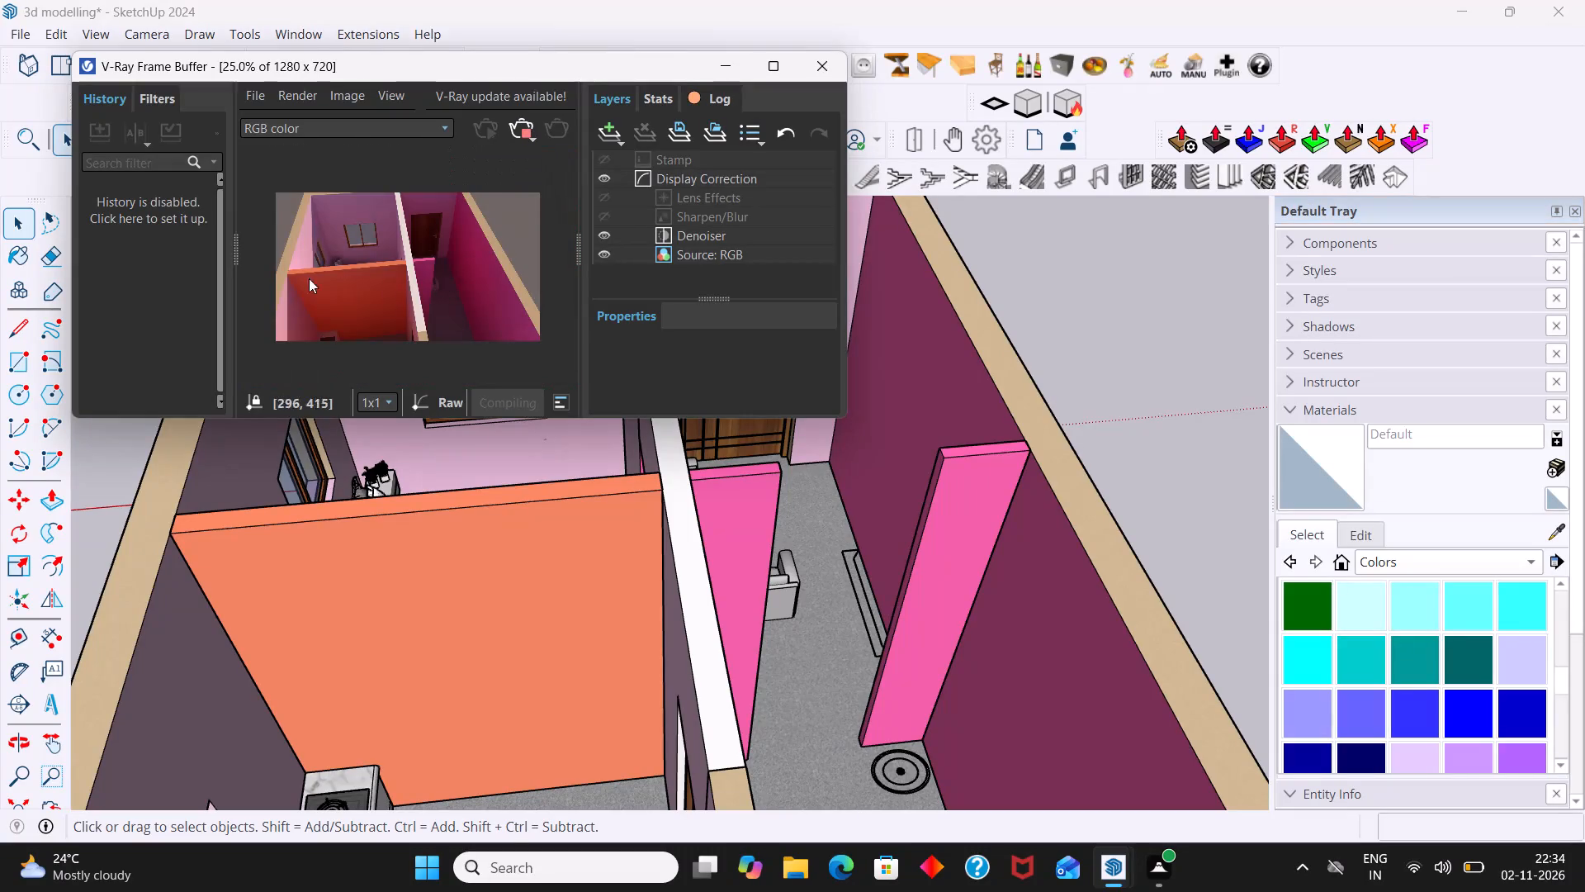
middle_drag(309, 278, 243, 278)
scroll(771, 396, down, 3)
scroll(904, 474, up, 3)
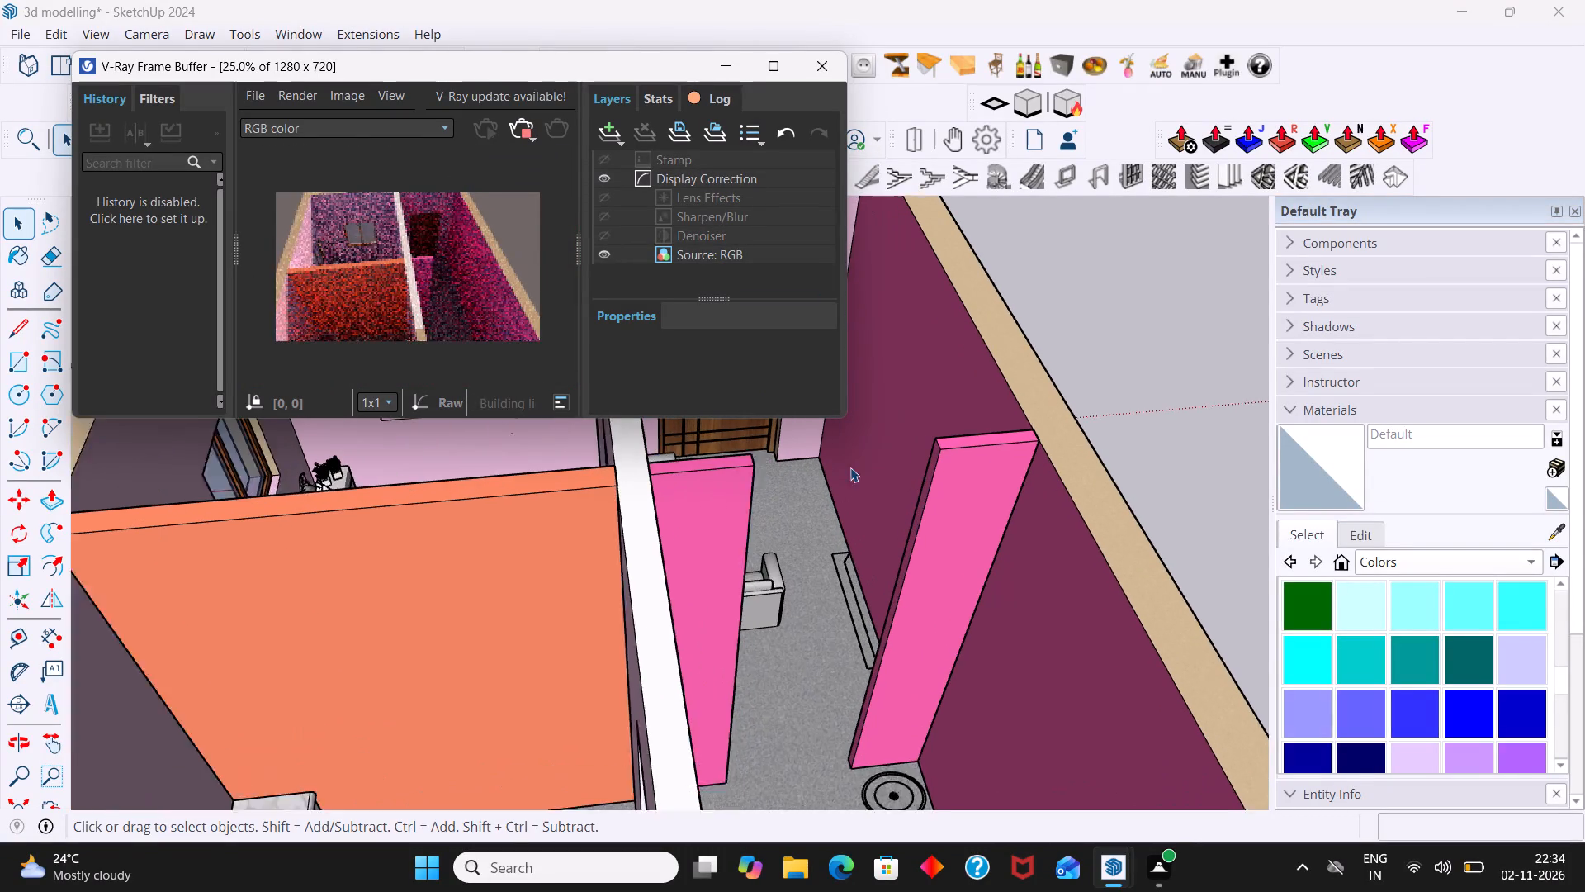
scroll(452, 279, up, 4)
scroll(452, 279, down, 5)
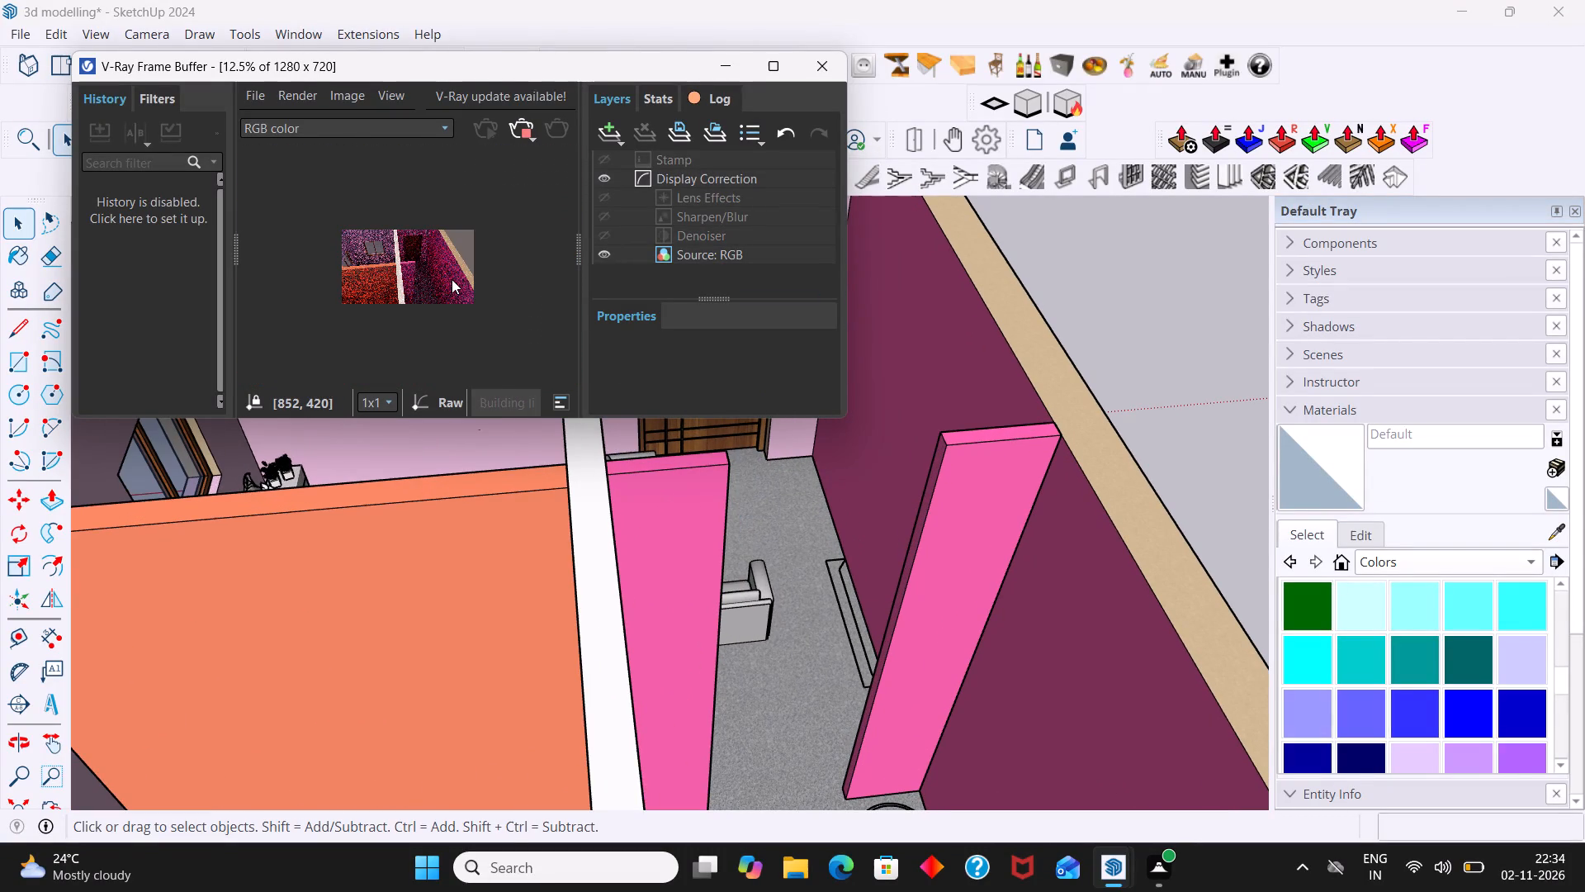
scroll(452, 279, up, 1)
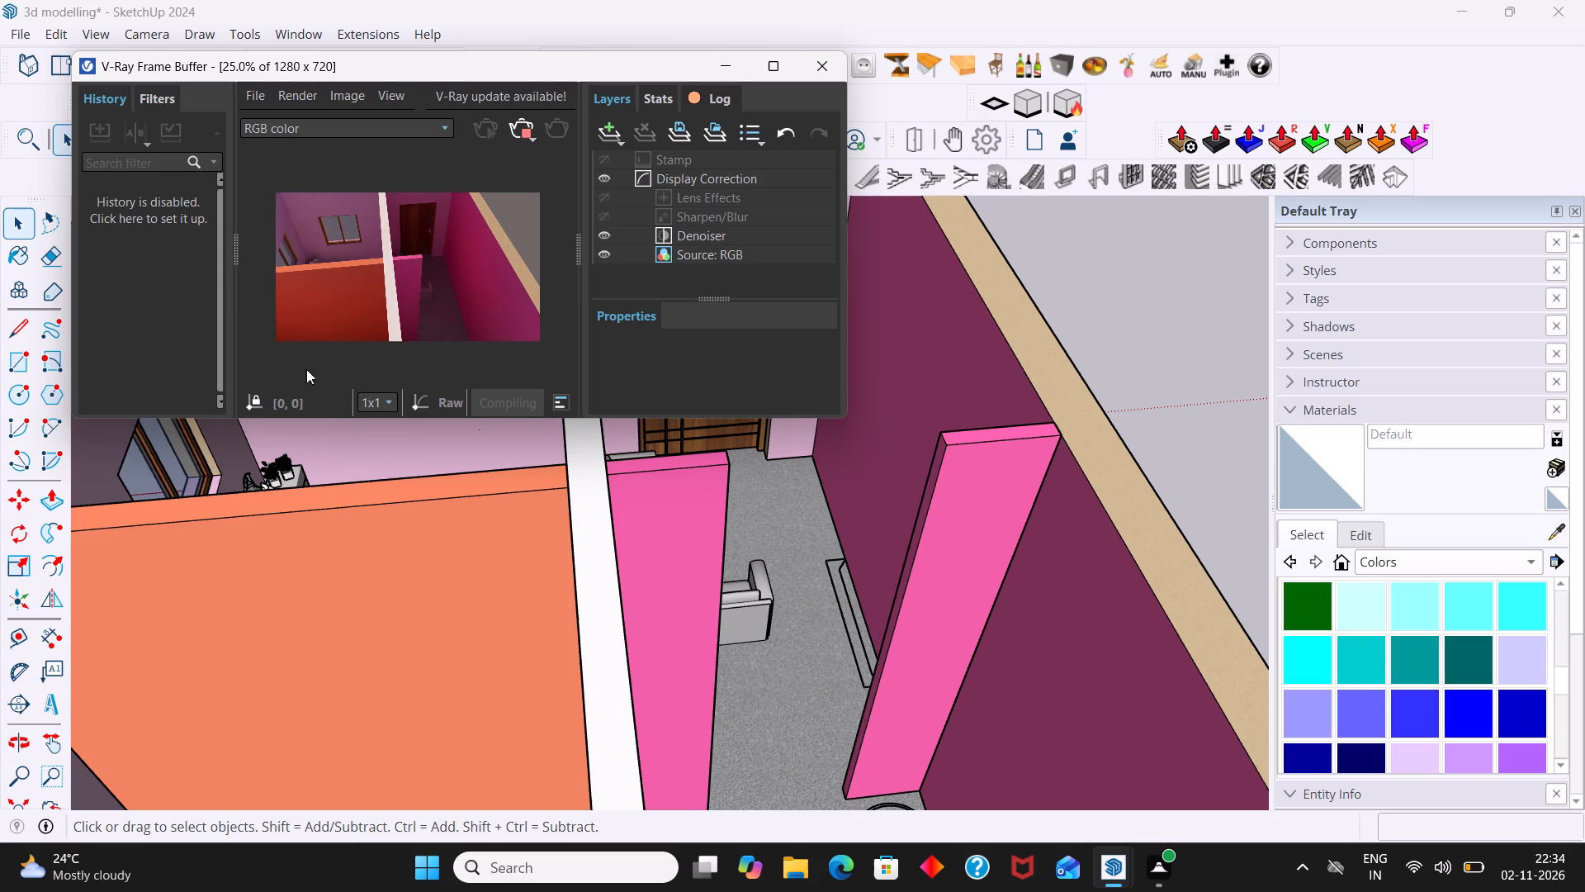
Make the V-Ray Frame Buffer window taller to enlarge the render area.
click(332, 415)
drag(329, 419, 349, 682)
Examine the whole house interior in the live render, including the magenta wall, partition panels and bedroom window wall.
scroll(724, 624, up, 1)
scroll(724, 624, down, 2)
scroll(1018, 637, down, 9)
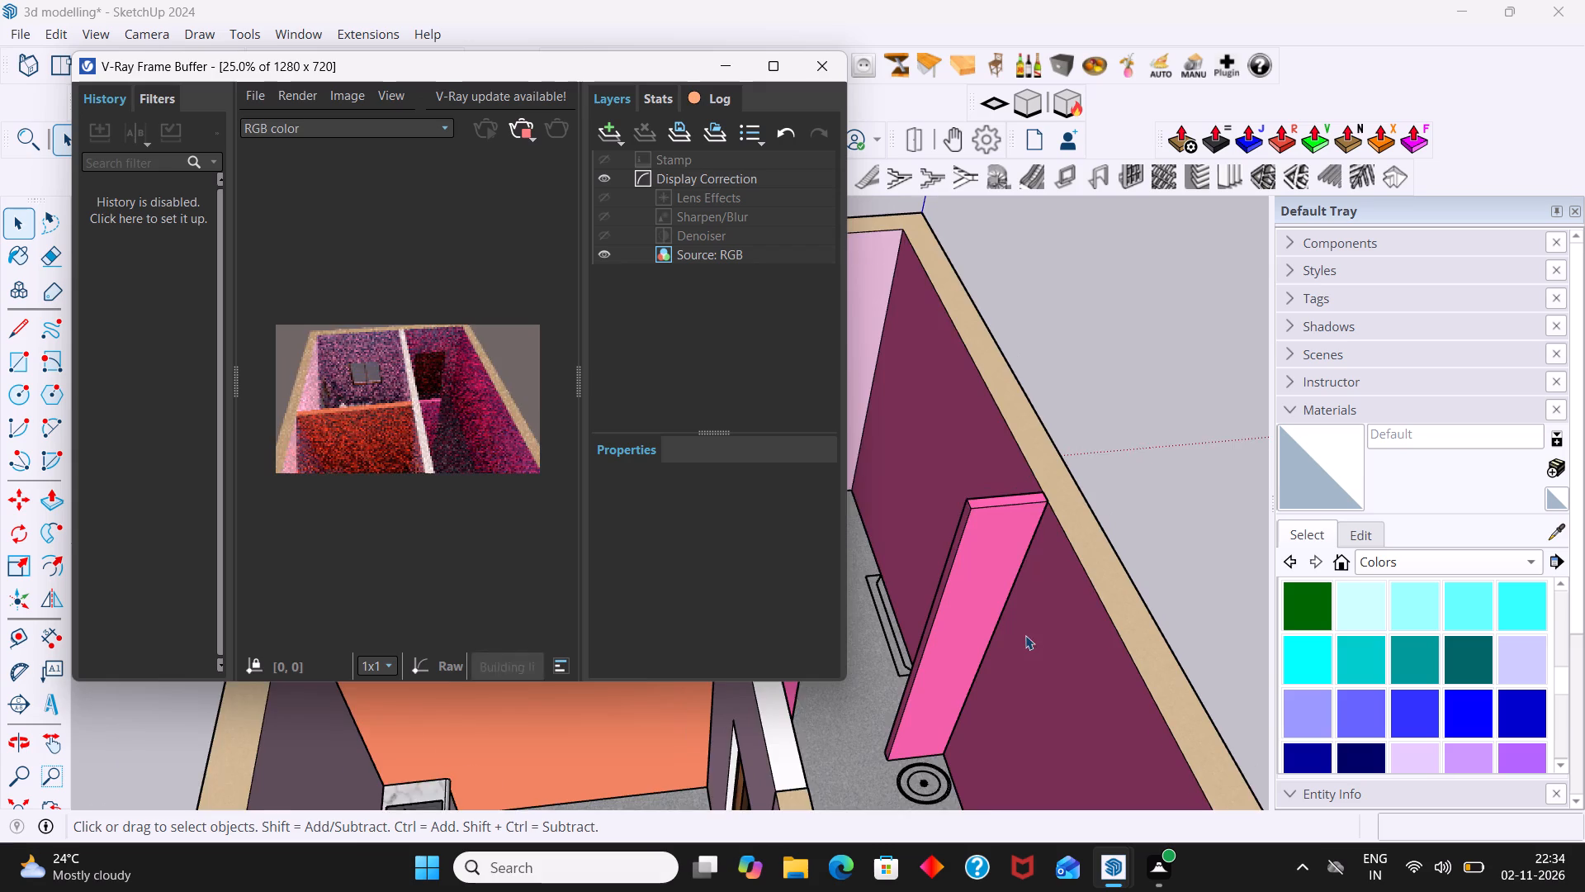
scroll(1025, 635, down, 6)
scroll(513, 453, up, 2)
scroll(512, 454, down, 1)
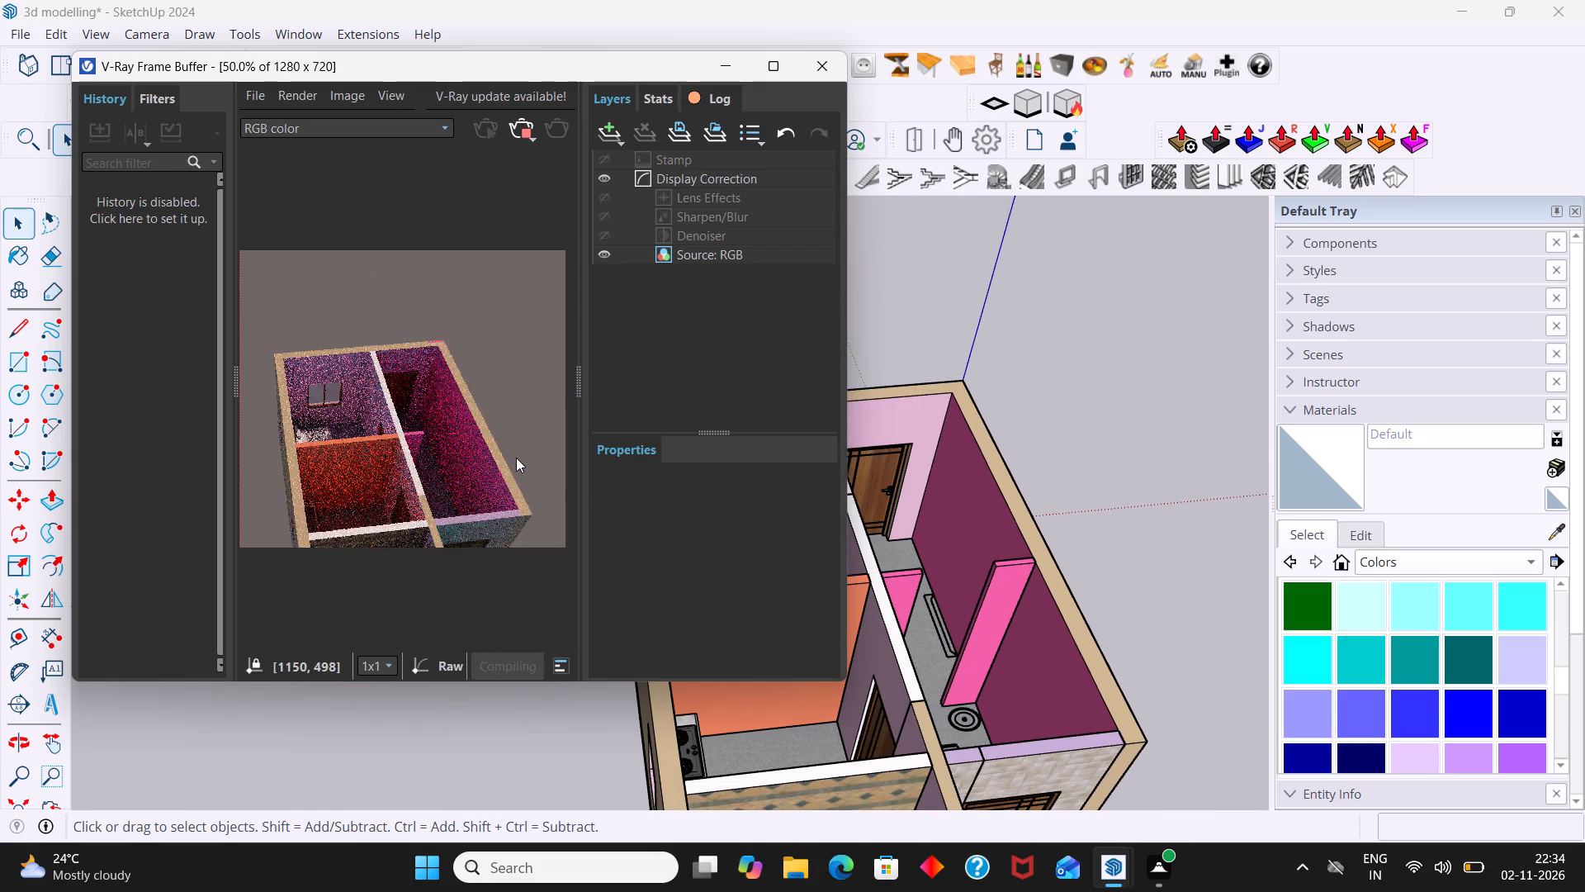
scroll(516, 458, up, 1)
scroll(516, 458, down, 1)
scroll(489, 478, up, 2)
middle_drag(486, 477, 564, 461)
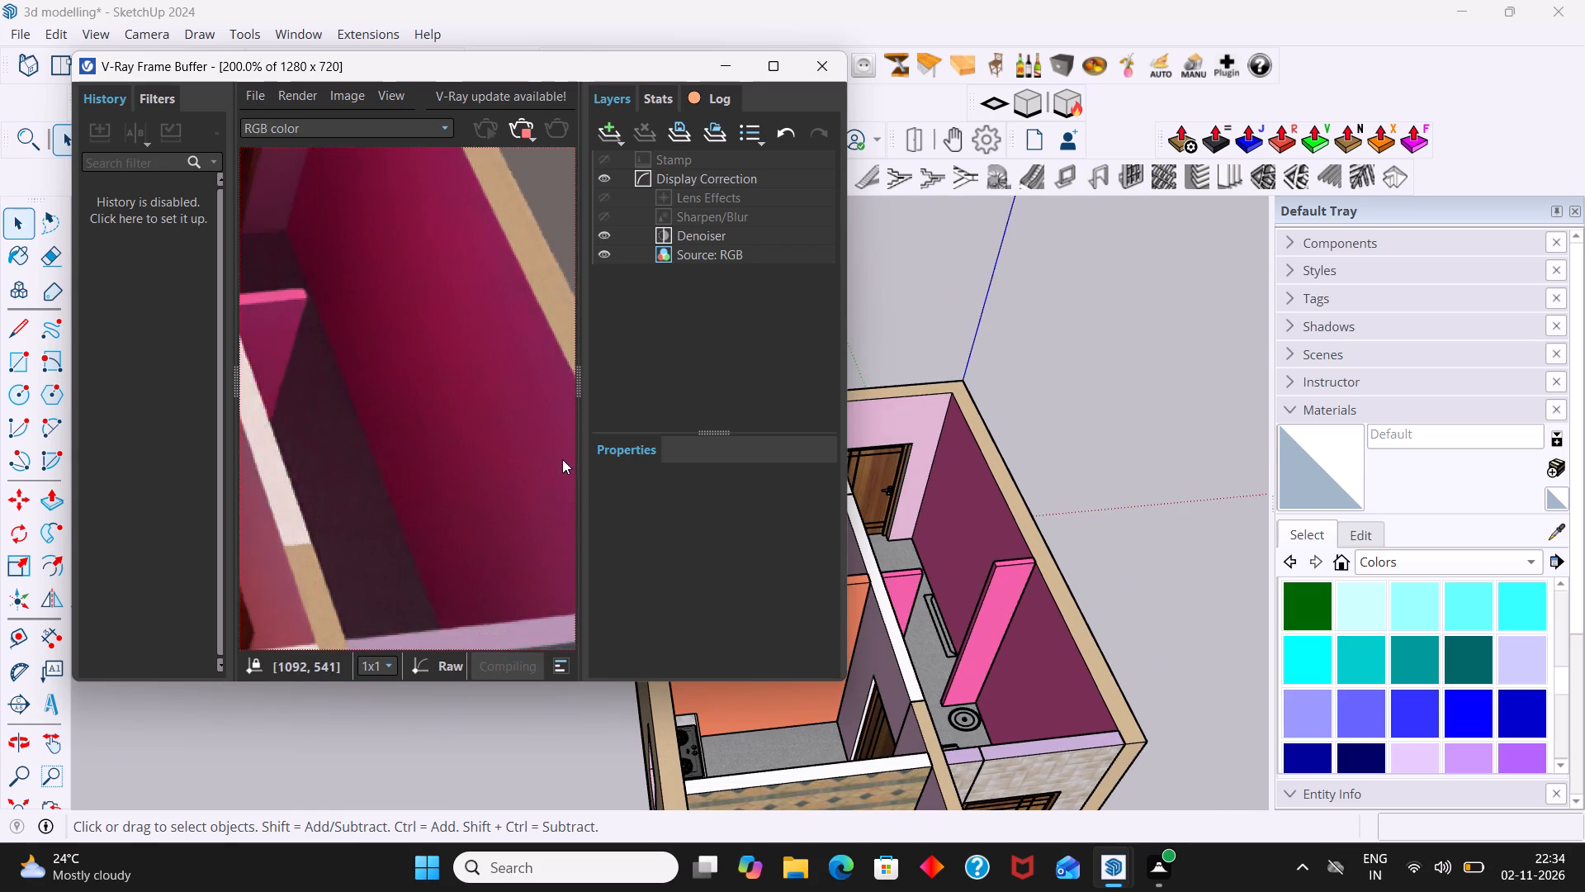
middle_drag(505, 465, 464, 479)
scroll(464, 468, up, 4)
scroll(464, 468, down, 8)
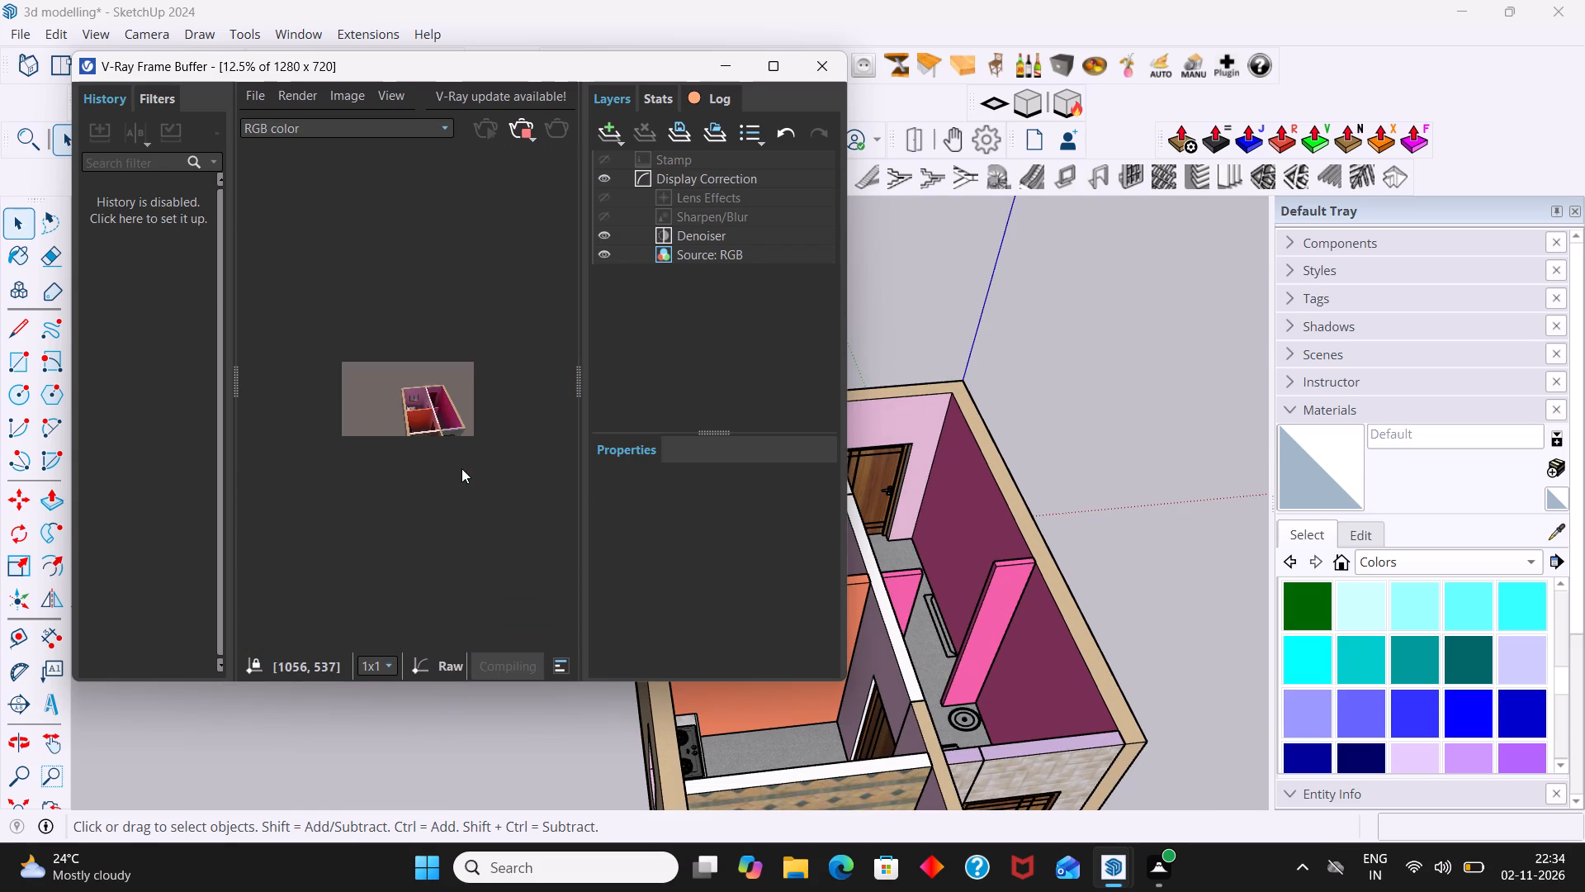
scroll(433, 460, up, 3)
scroll(421, 362, down, 1)
middle_drag(420, 359, 384, 338)
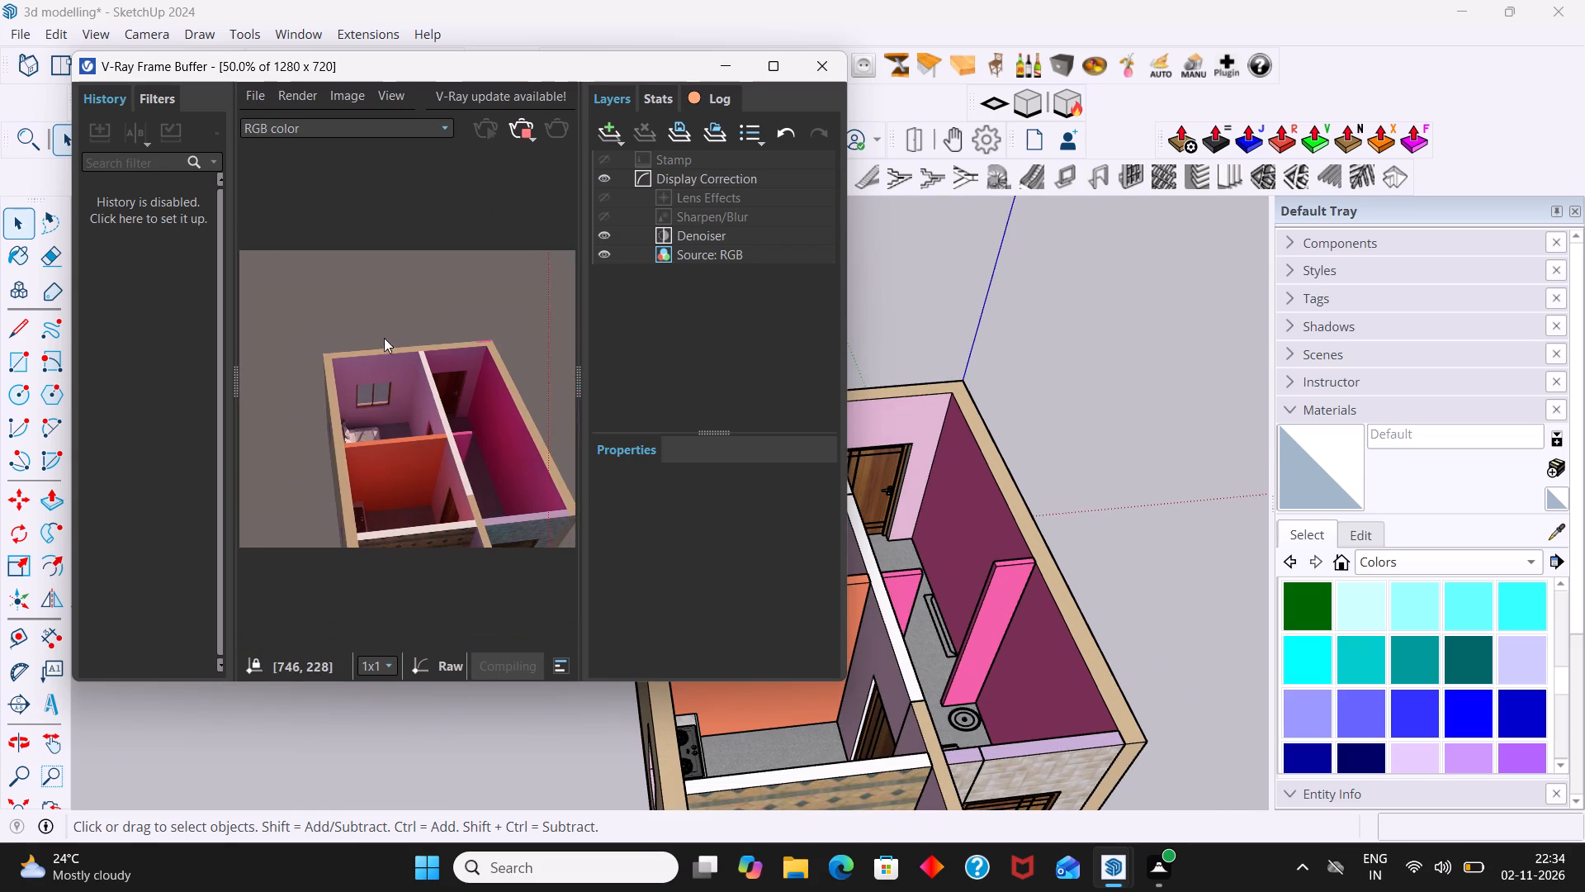
middle_drag(384, 338, 373, 334)
scroll(352, 384, up, 3)
scroll(358, 387, down, 1)
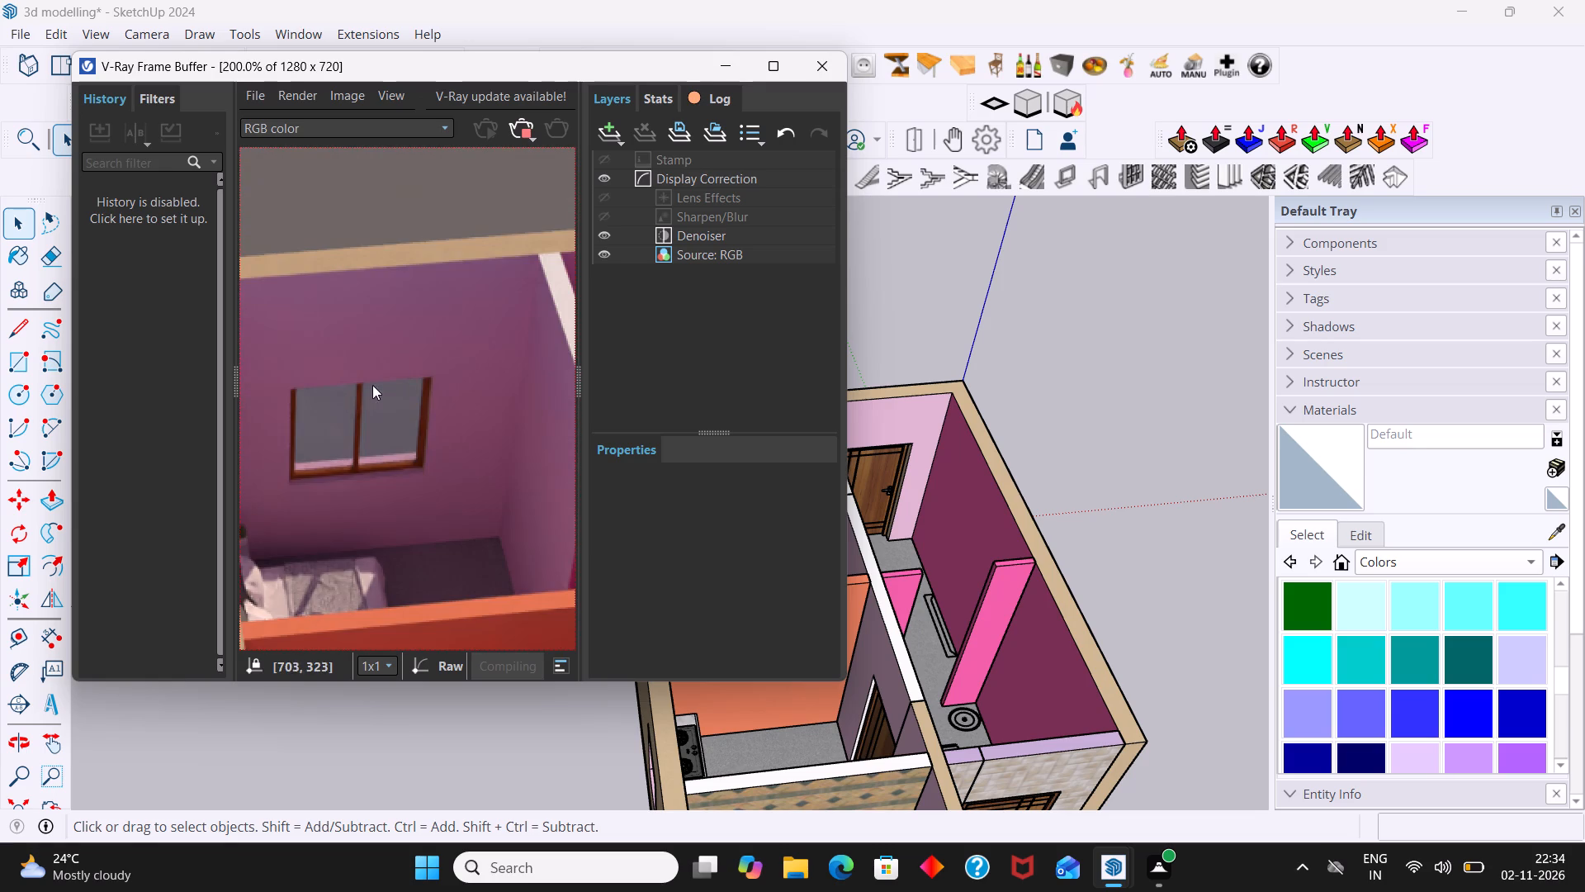
scroll(439, 481, down, 1)
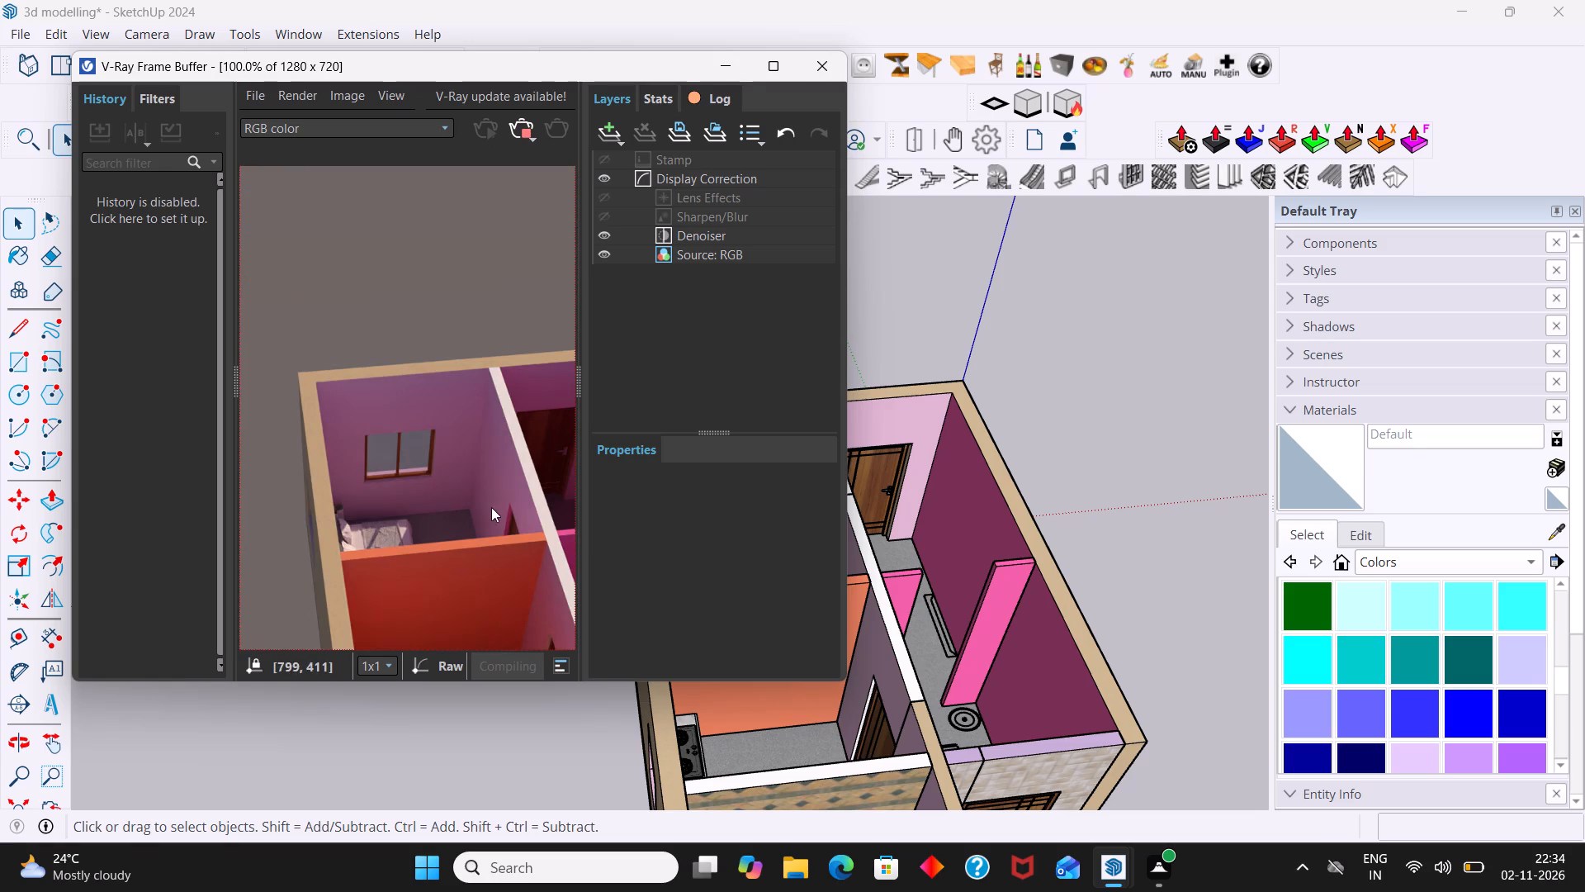
scroll(499, 506, down, 3)
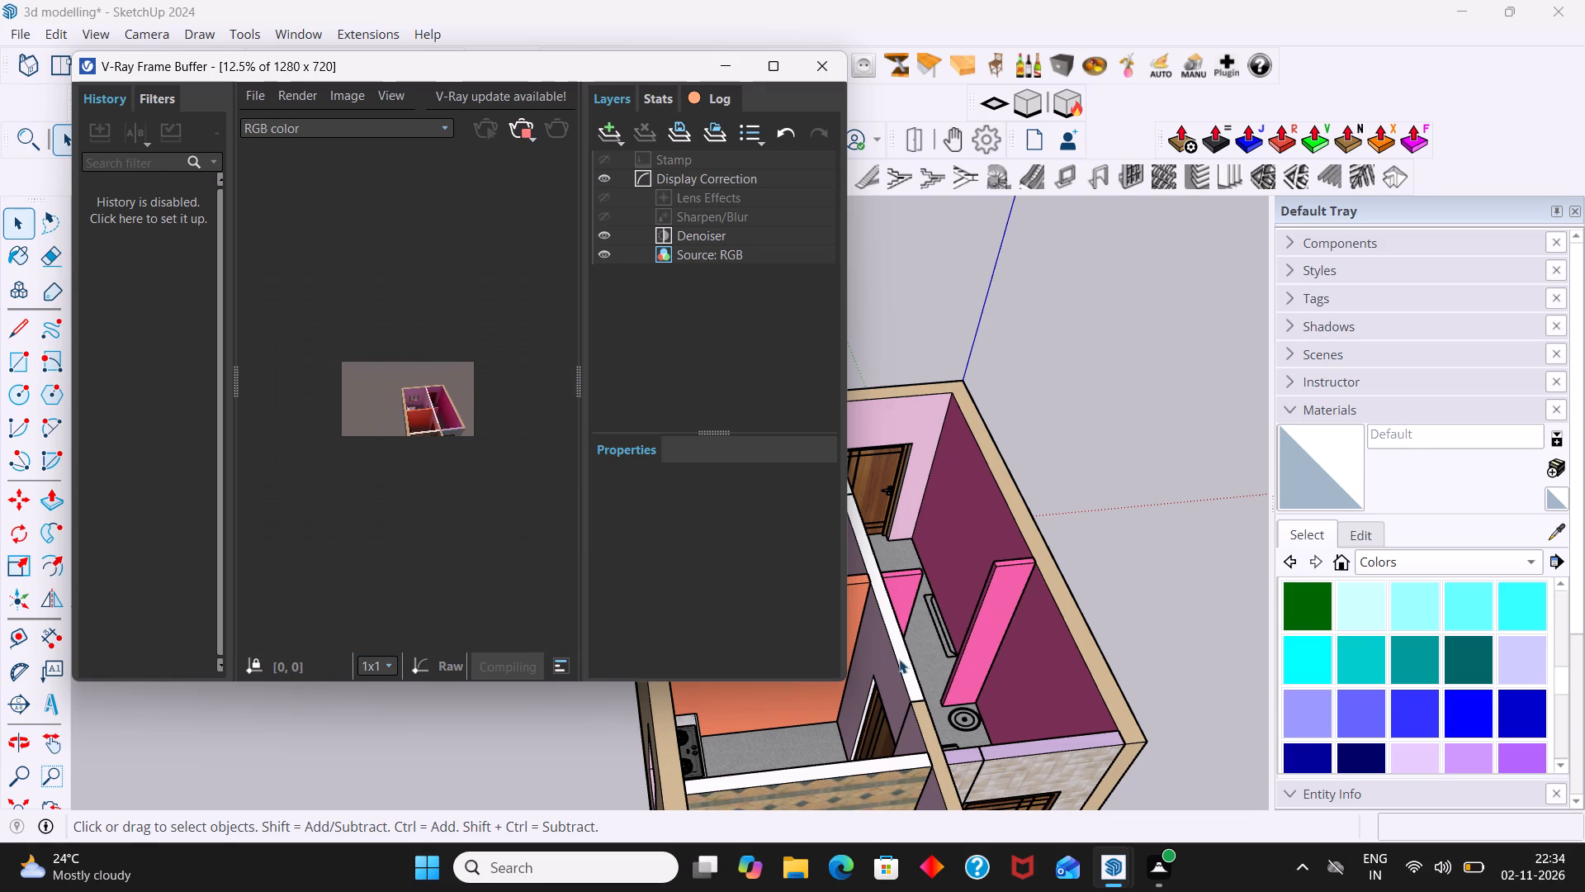
Paint the inner face of the long pink outer wall in the living and dining area with Color H06.
middle_drag(893, 662, 1090, 569)
scroll(989, 577, down, 2)
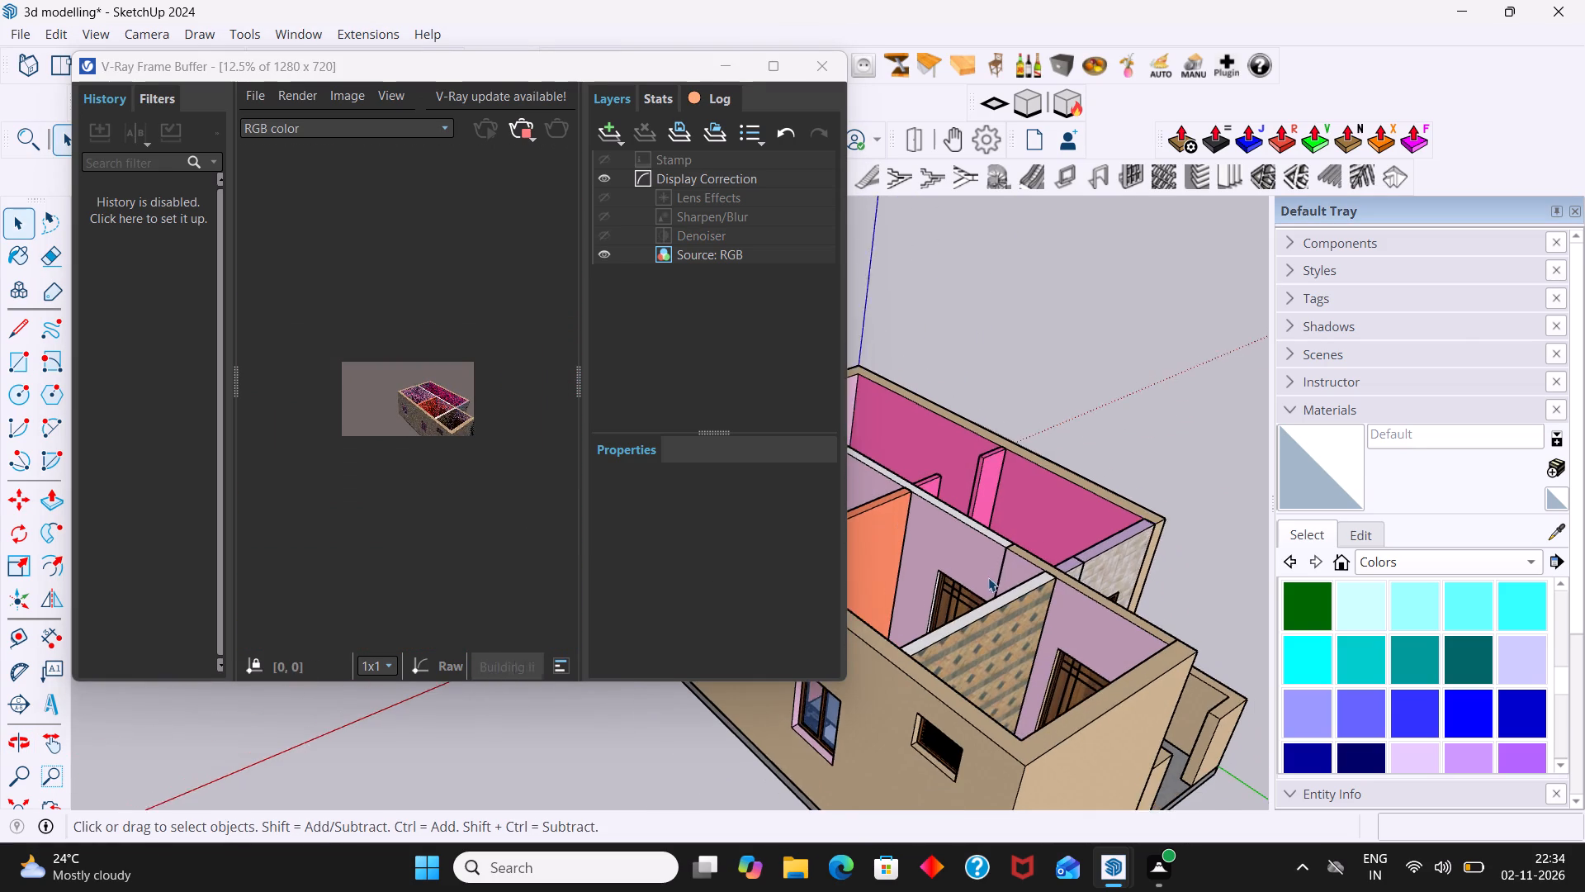
middle_drag(971, 576, 1031, 576)
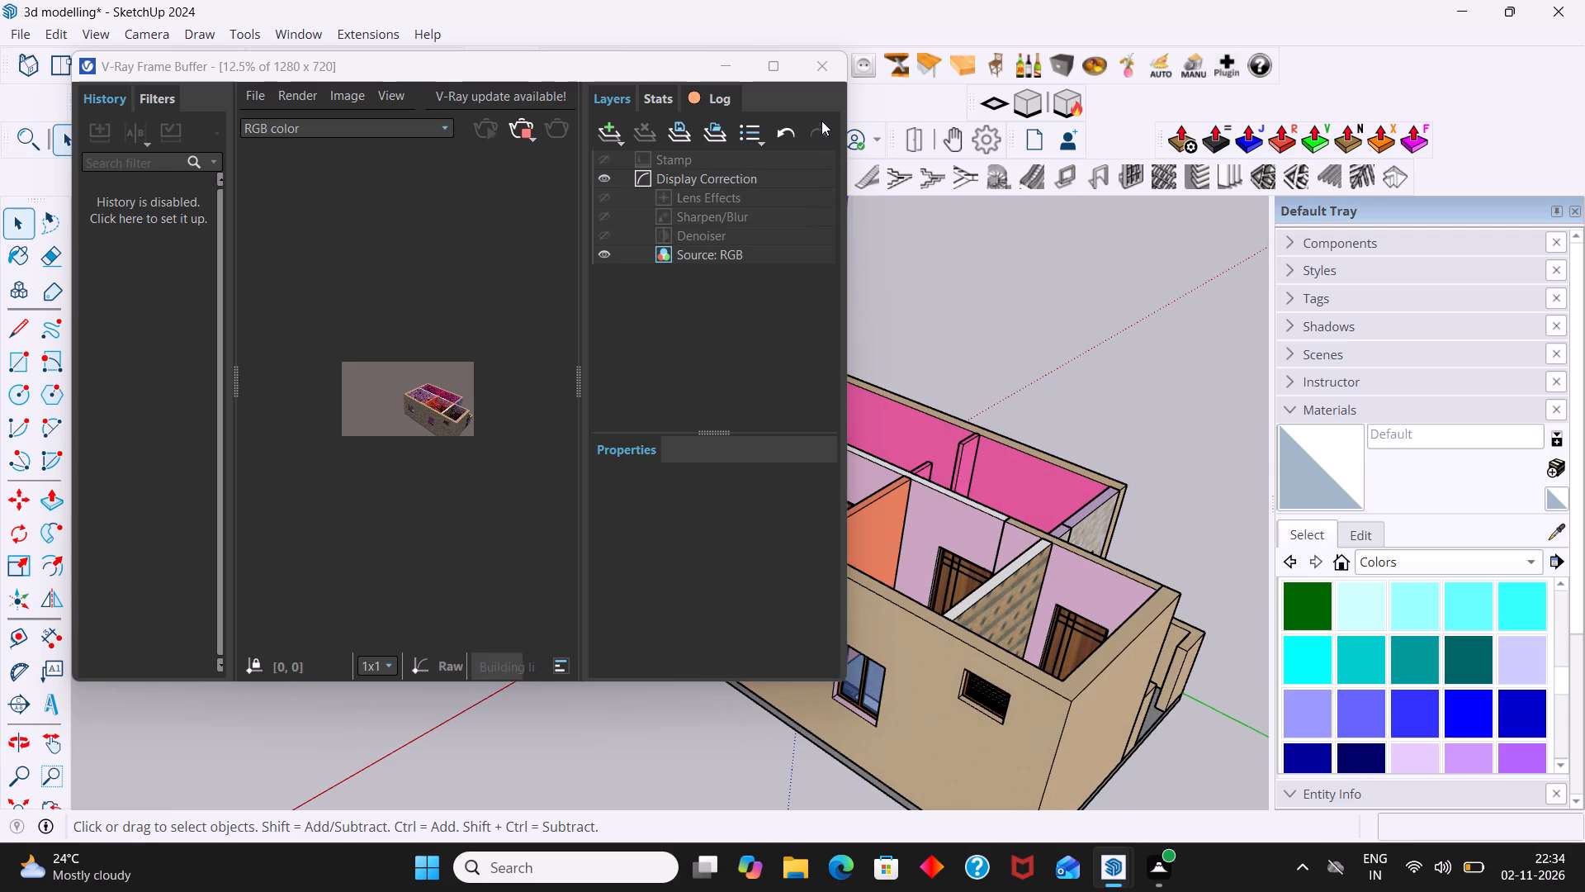
scroll(989, 491, up, 1)
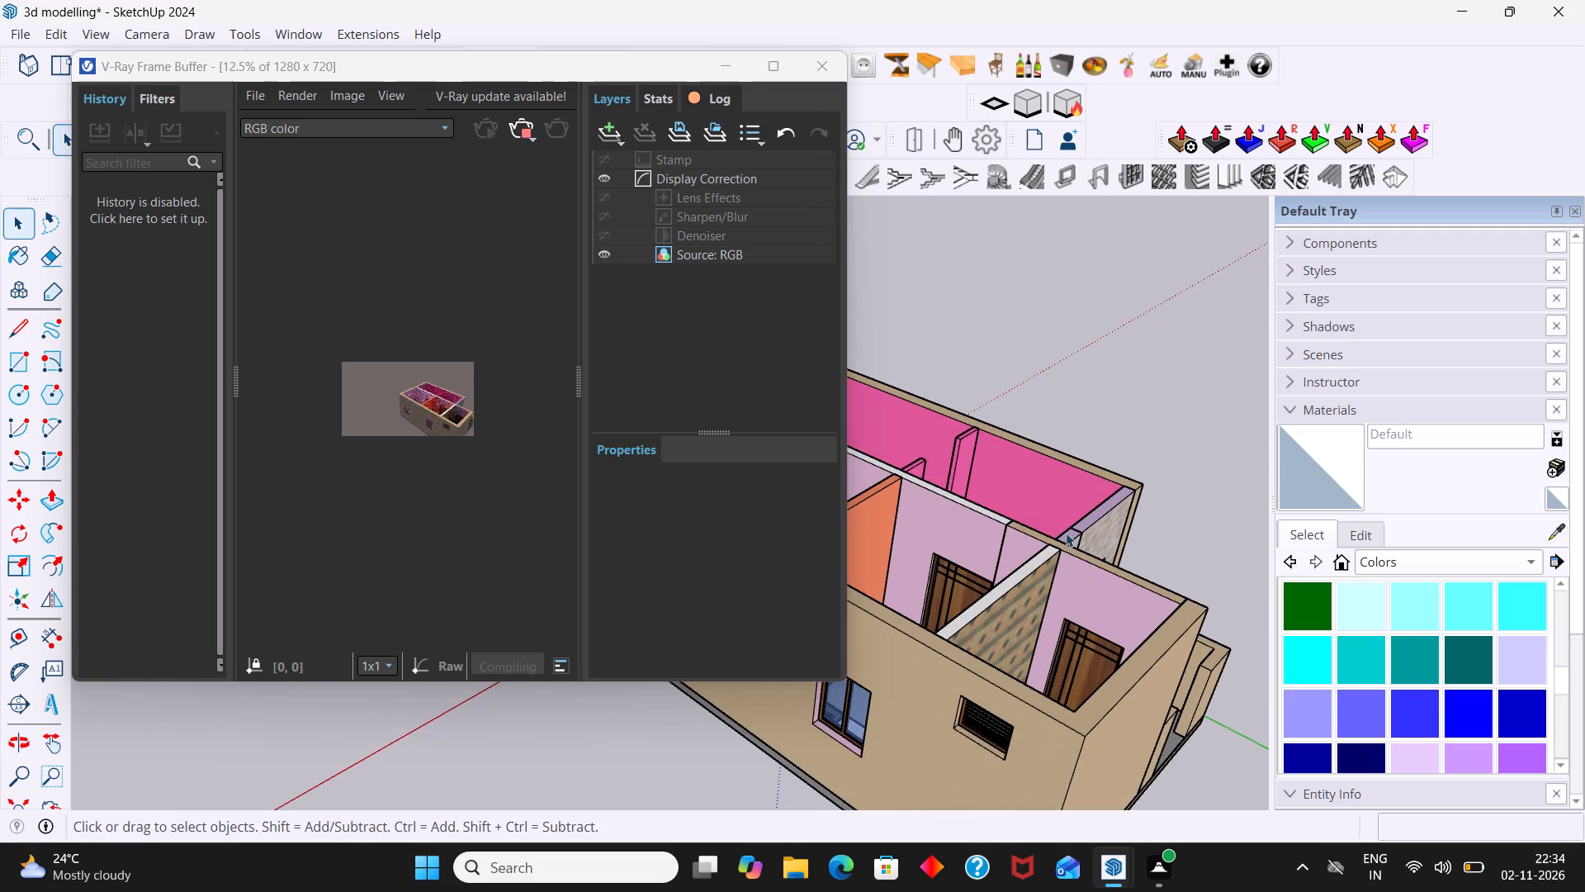
middle_drag(1095, 539, 1244, 496)
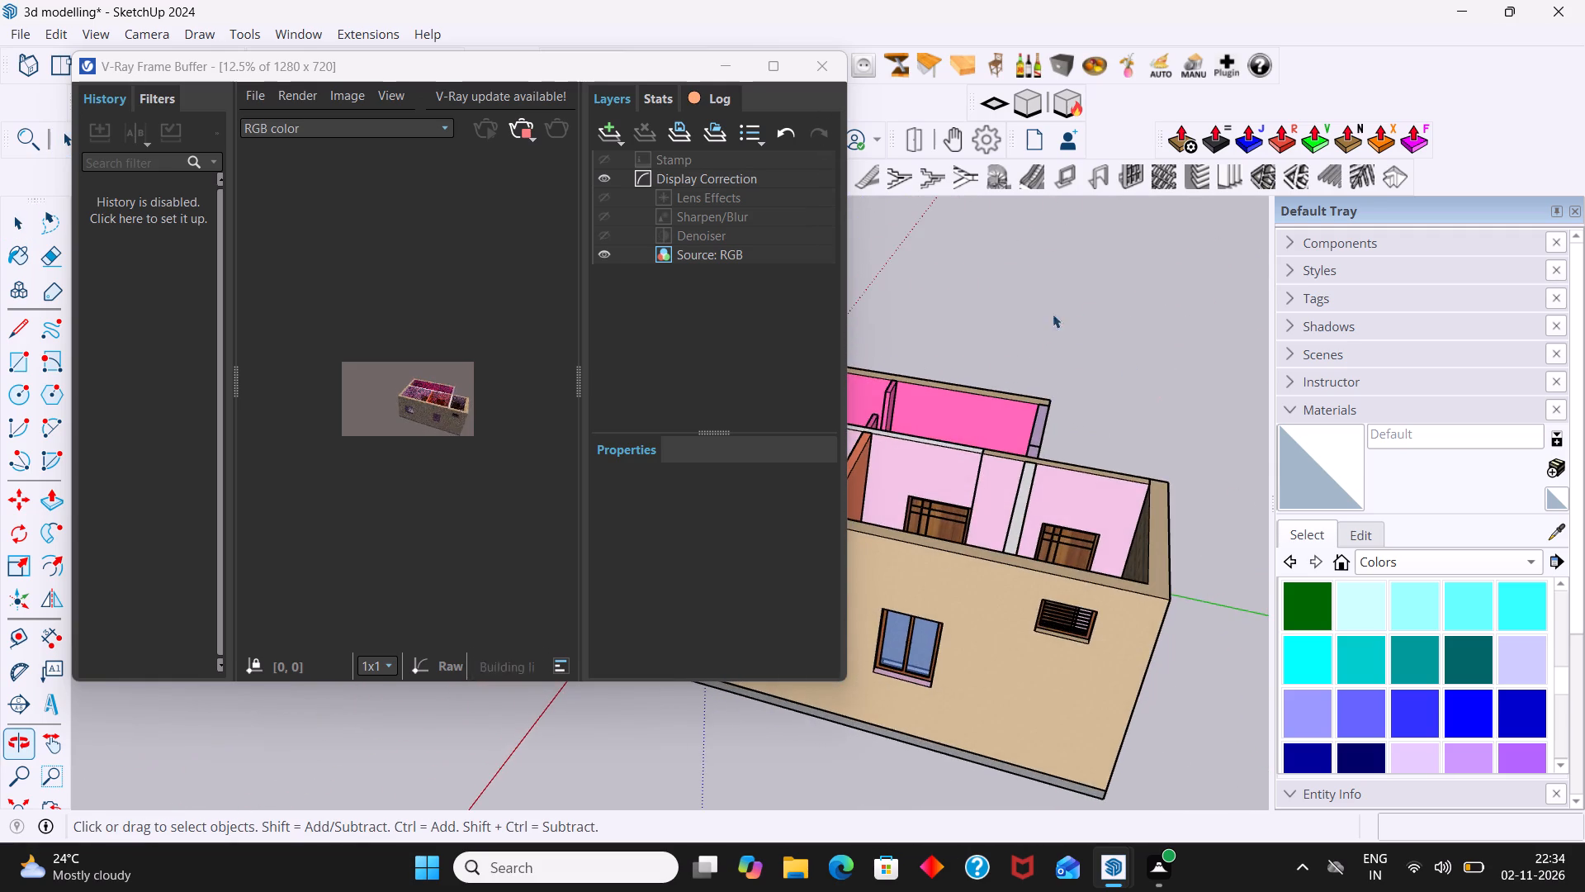
scroll(1015, 410, up, 6)
scroll(1042, 473, up, 2)
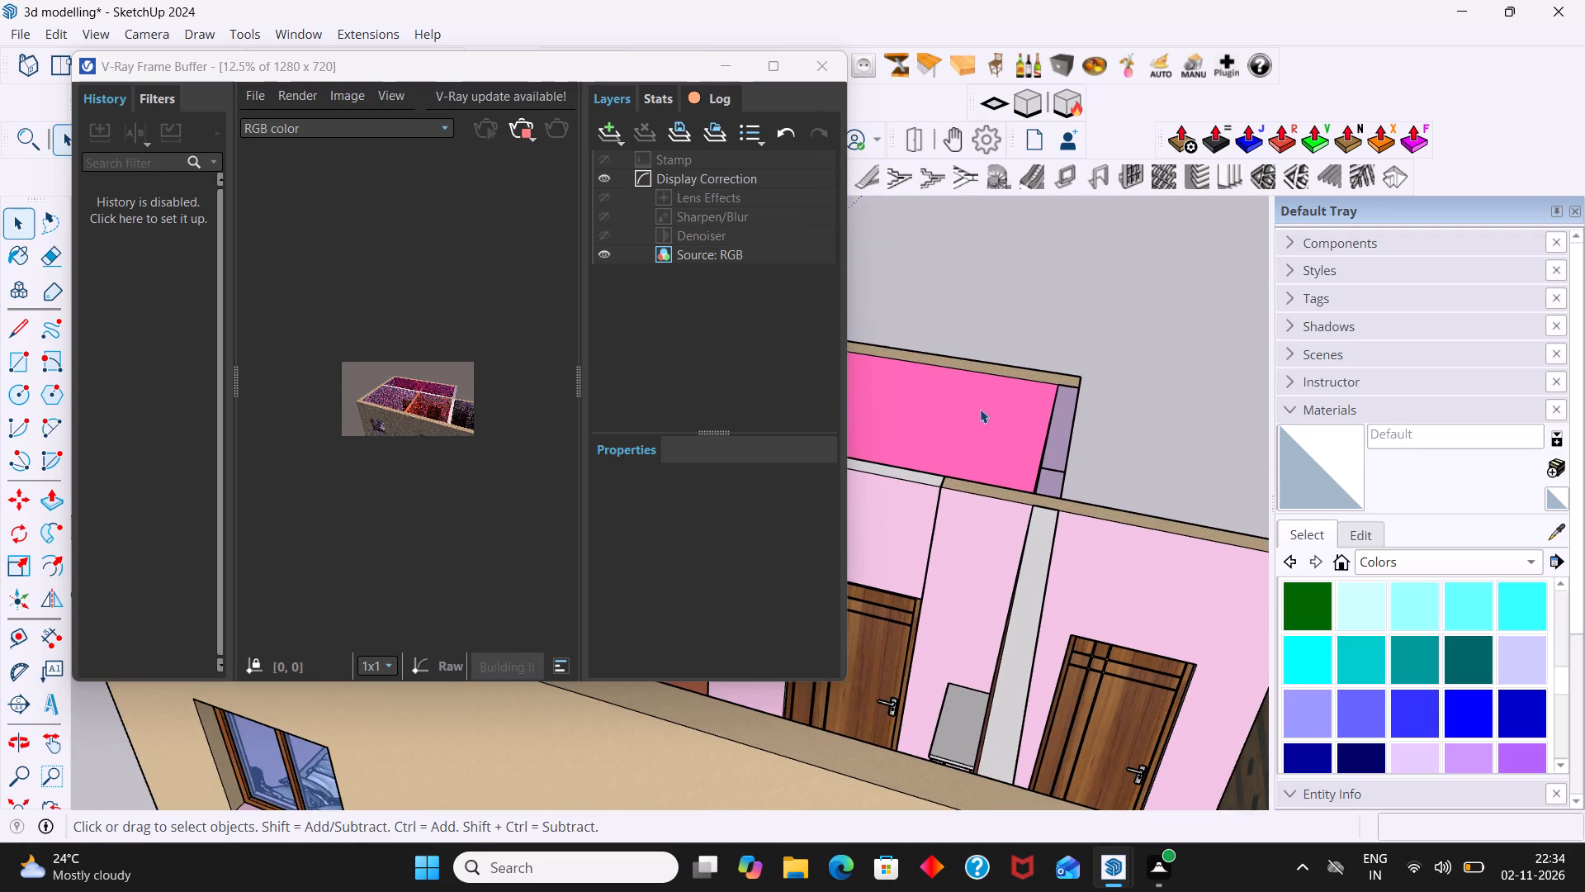
click(968, 400)
click(967, 406)
double_click(968, 430)
click(972, 442)
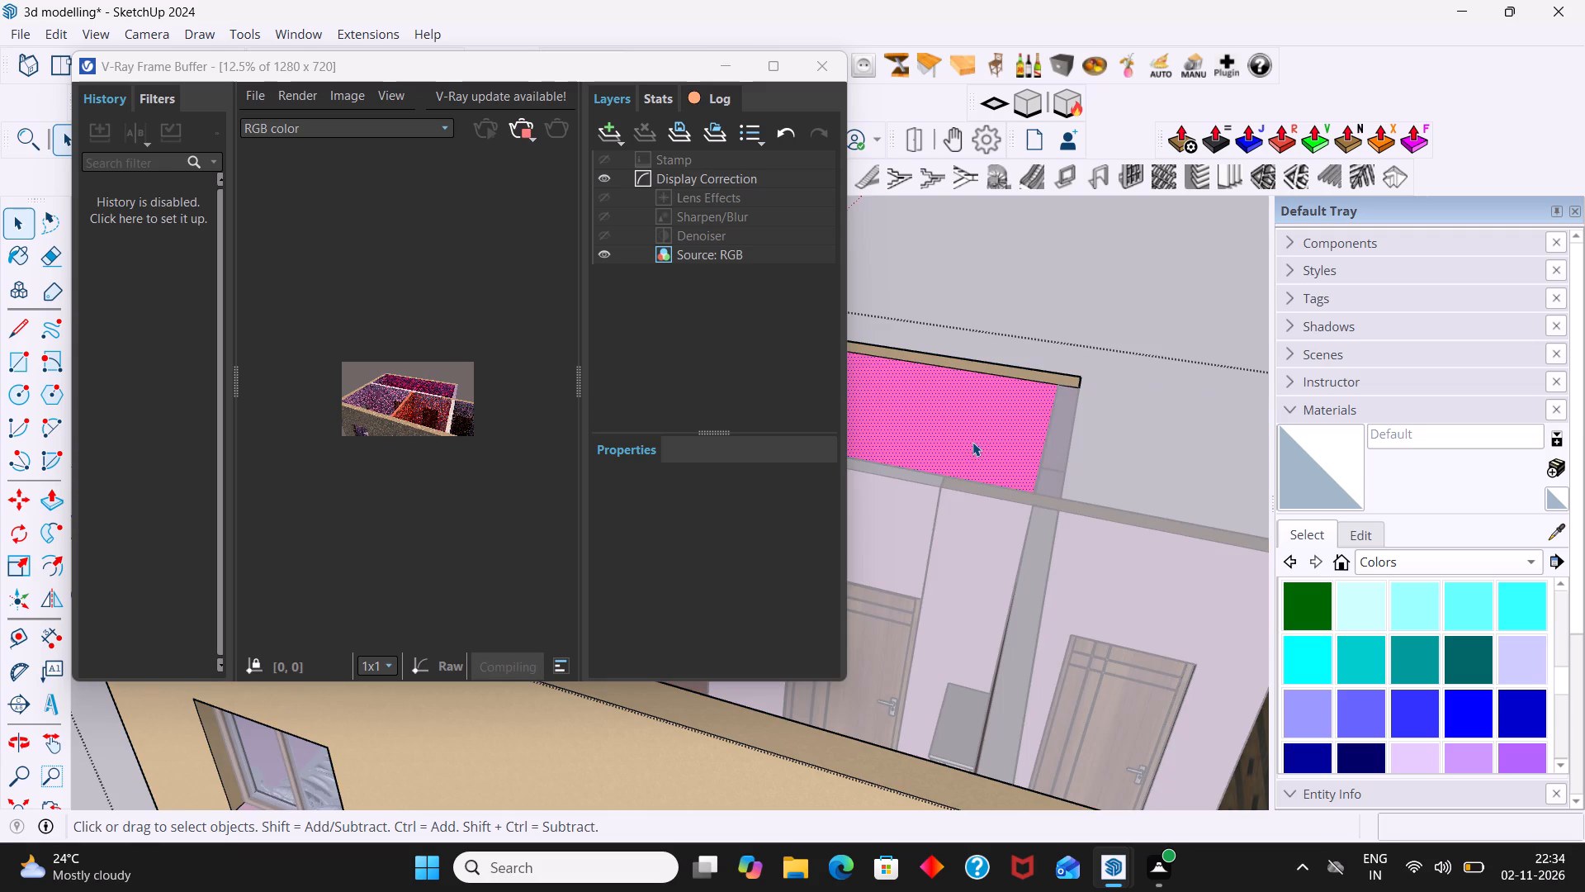
scroll(1389, 655, up, 2)
scroll(1389, 655, down, 1)
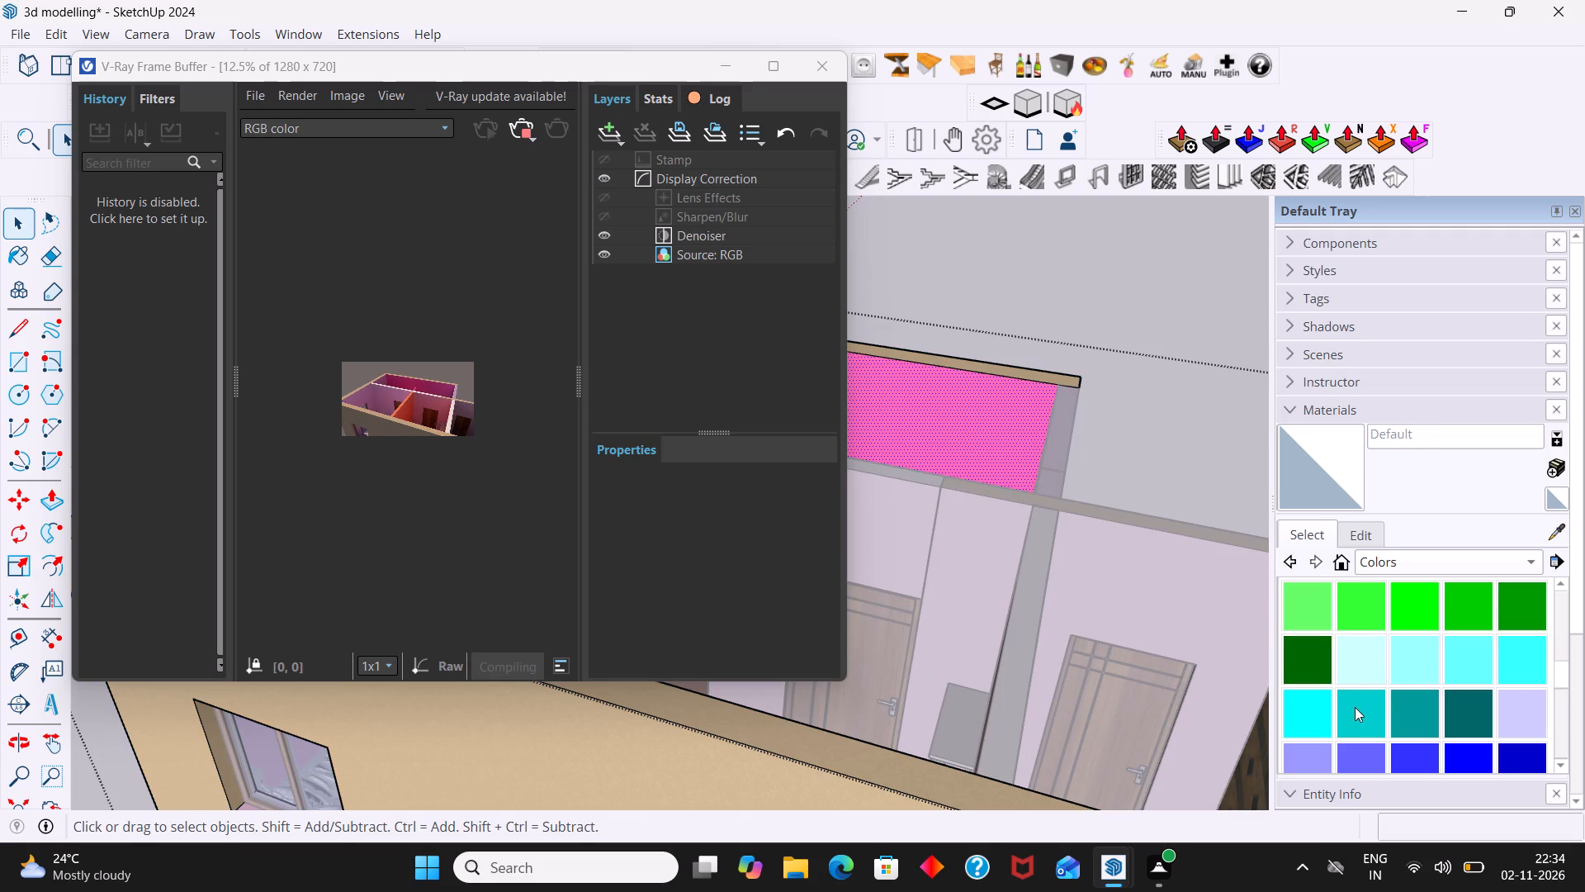
click(1355, 707)
click(970, 448)
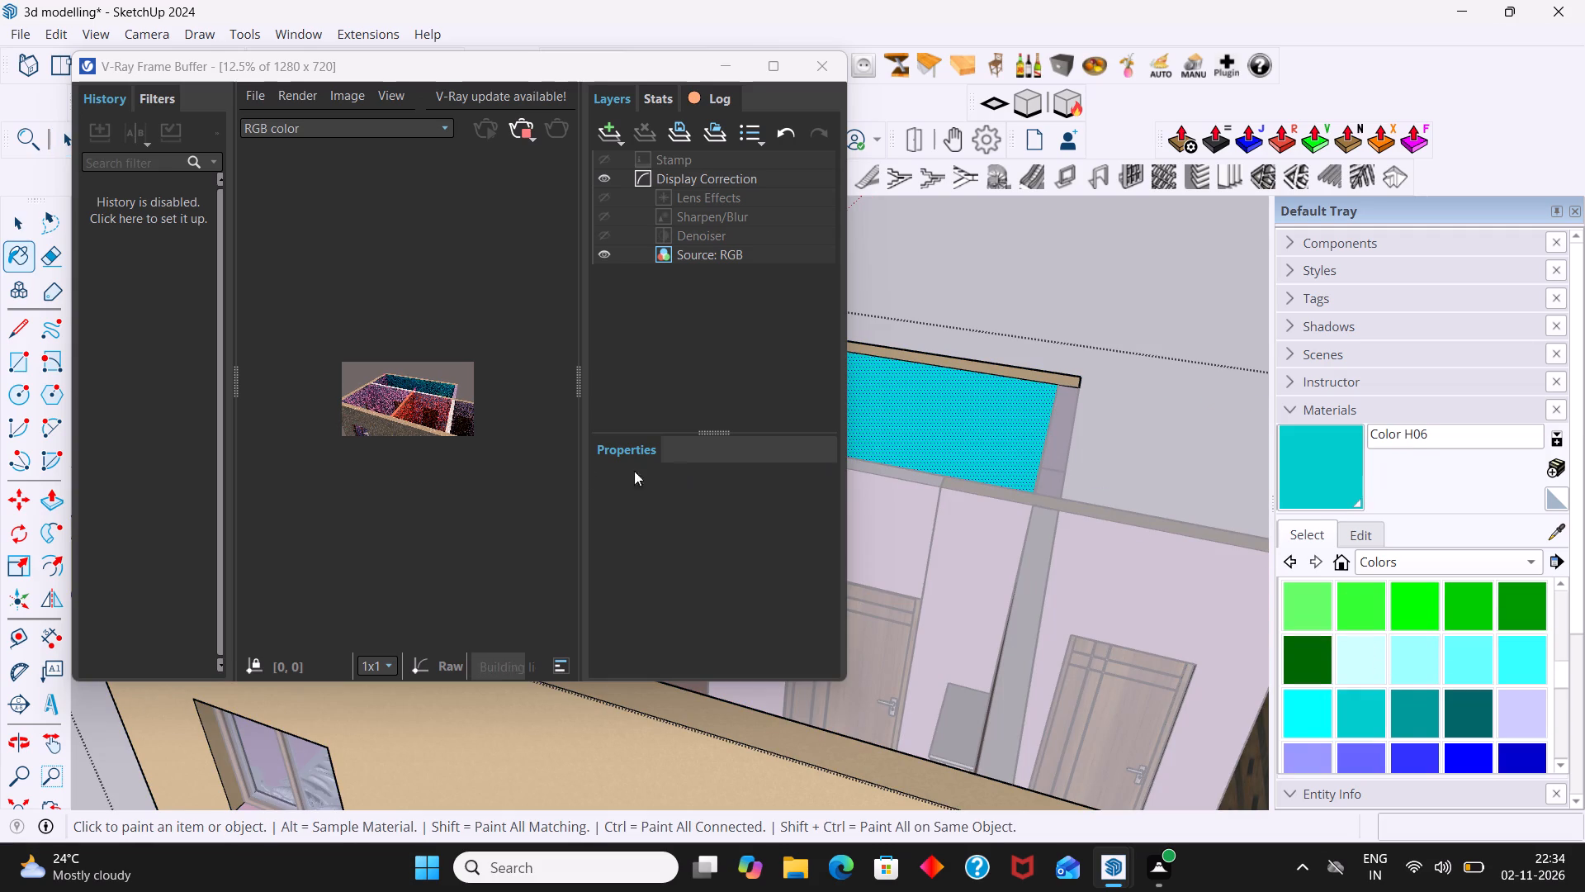
Check the turquoise outer wall against the pink and orange walls in the live render.
scroll(434, 382, up, 4)
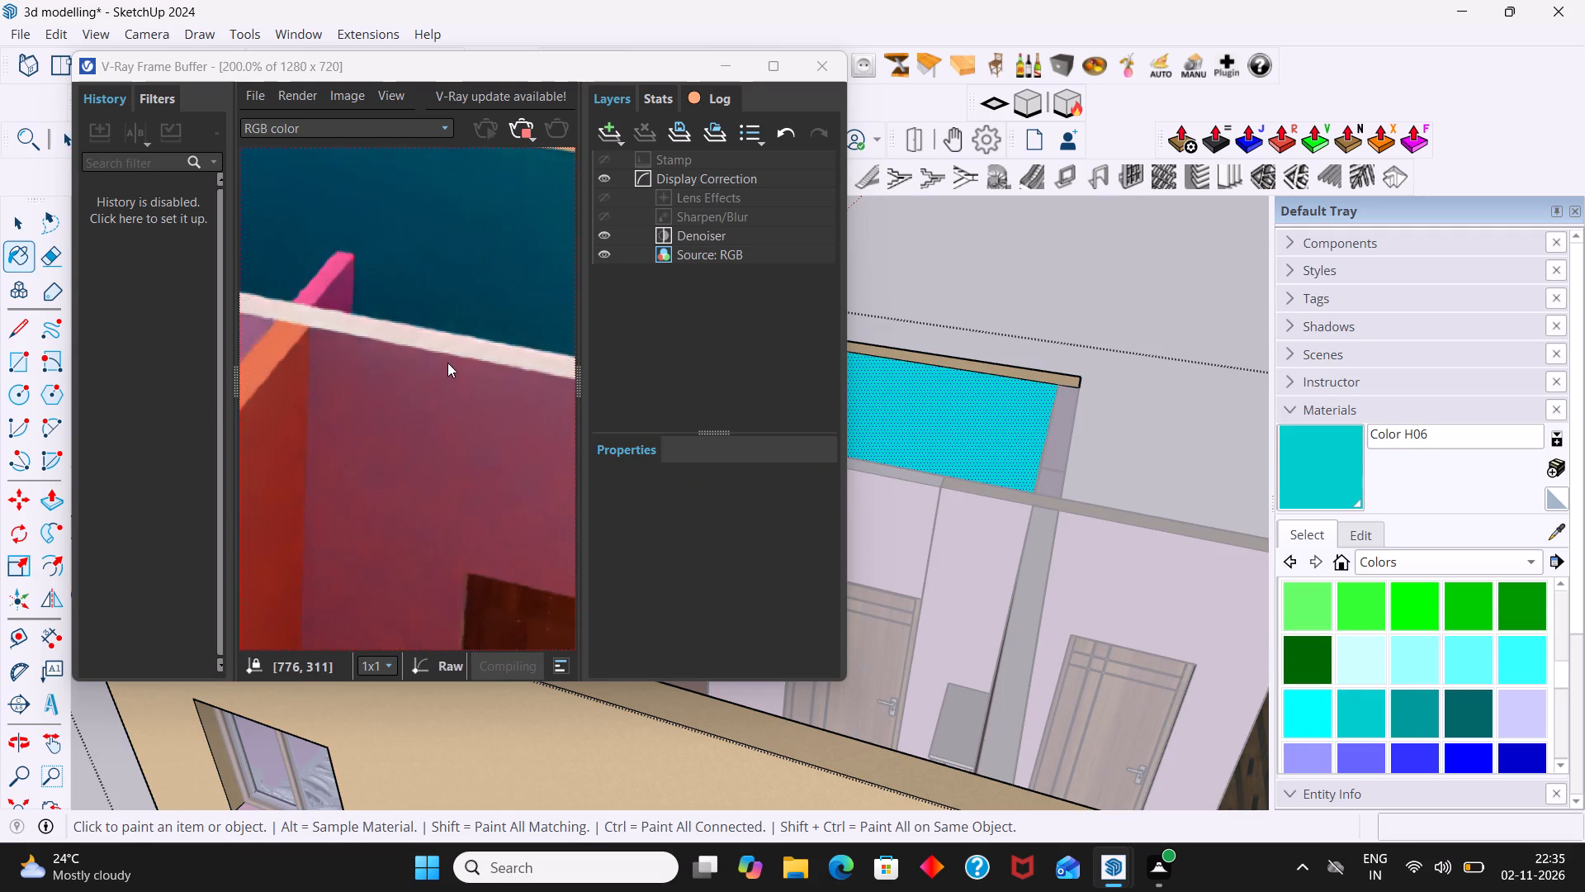
scroll(447, 347, down, 3)
scroll(447, 347, up, 3)
scroll(450, 360, down, 1)
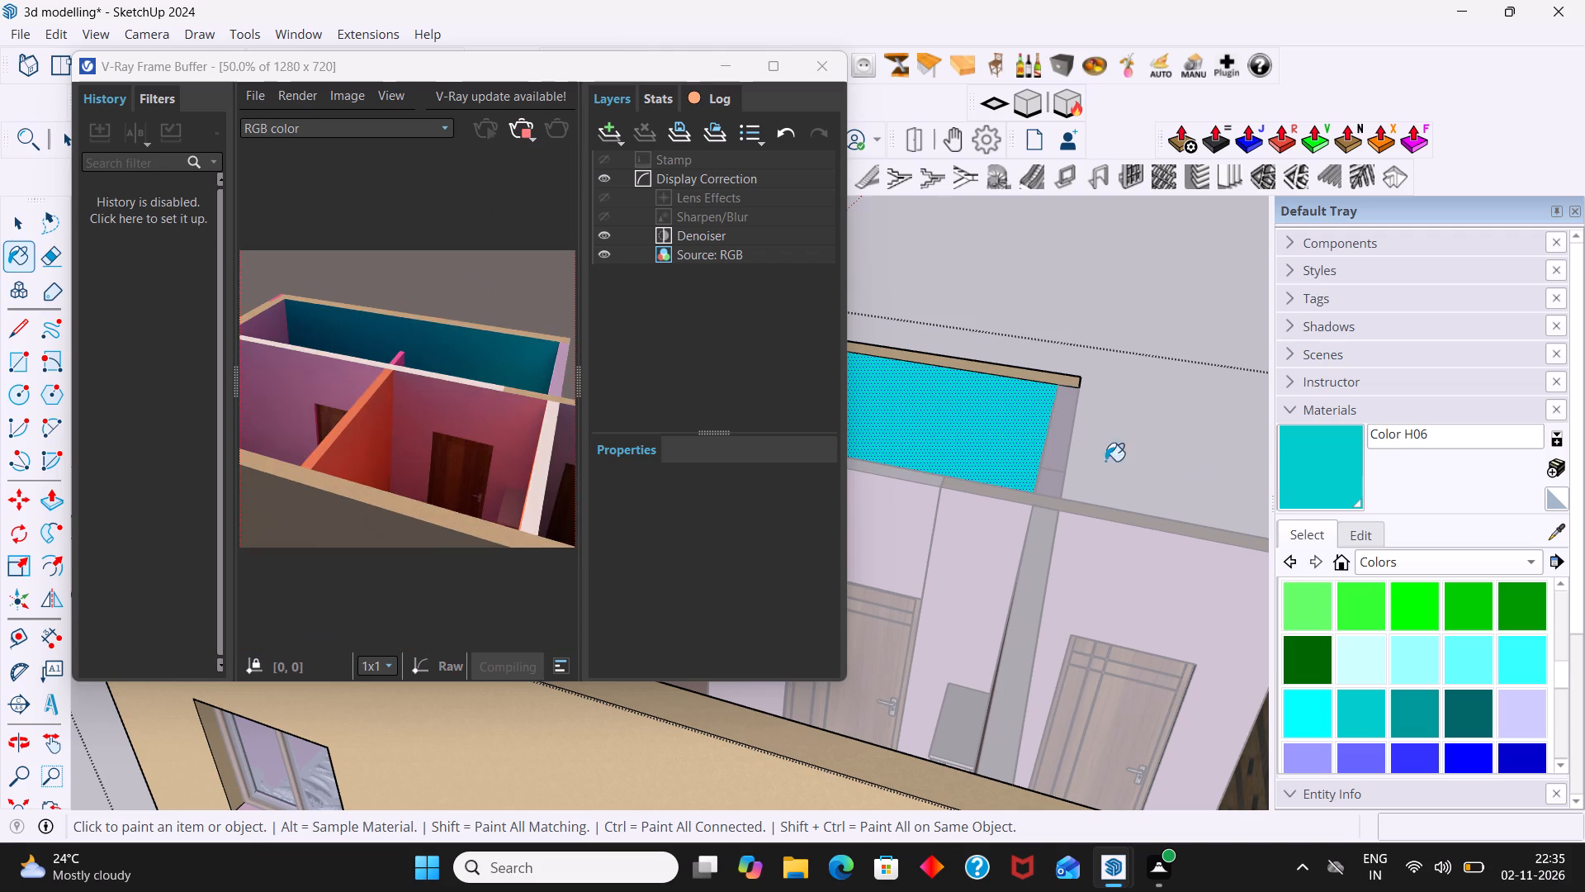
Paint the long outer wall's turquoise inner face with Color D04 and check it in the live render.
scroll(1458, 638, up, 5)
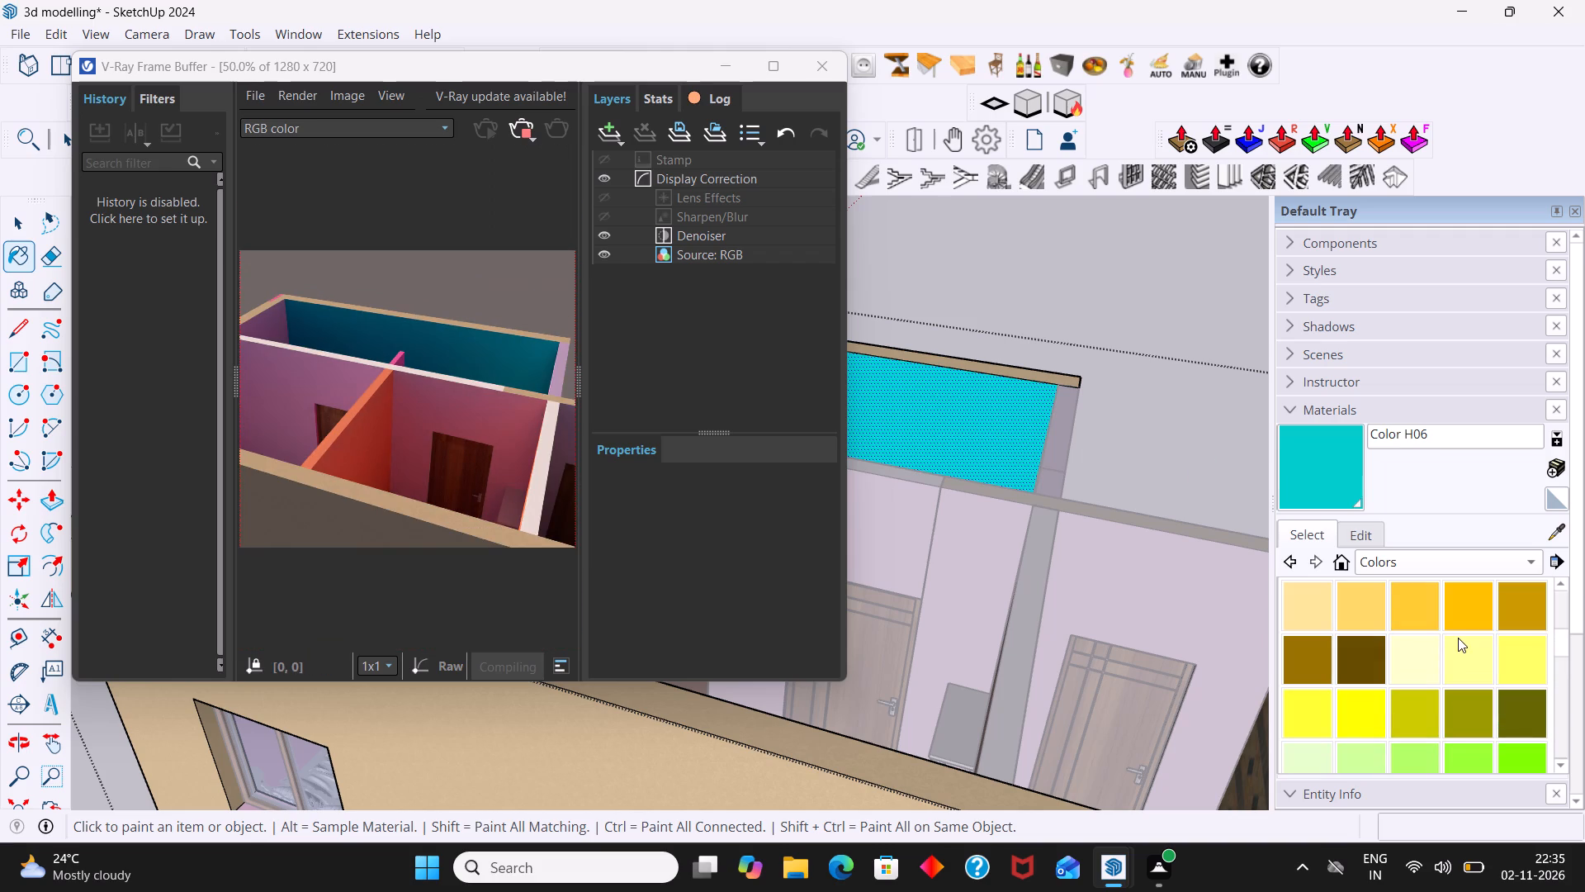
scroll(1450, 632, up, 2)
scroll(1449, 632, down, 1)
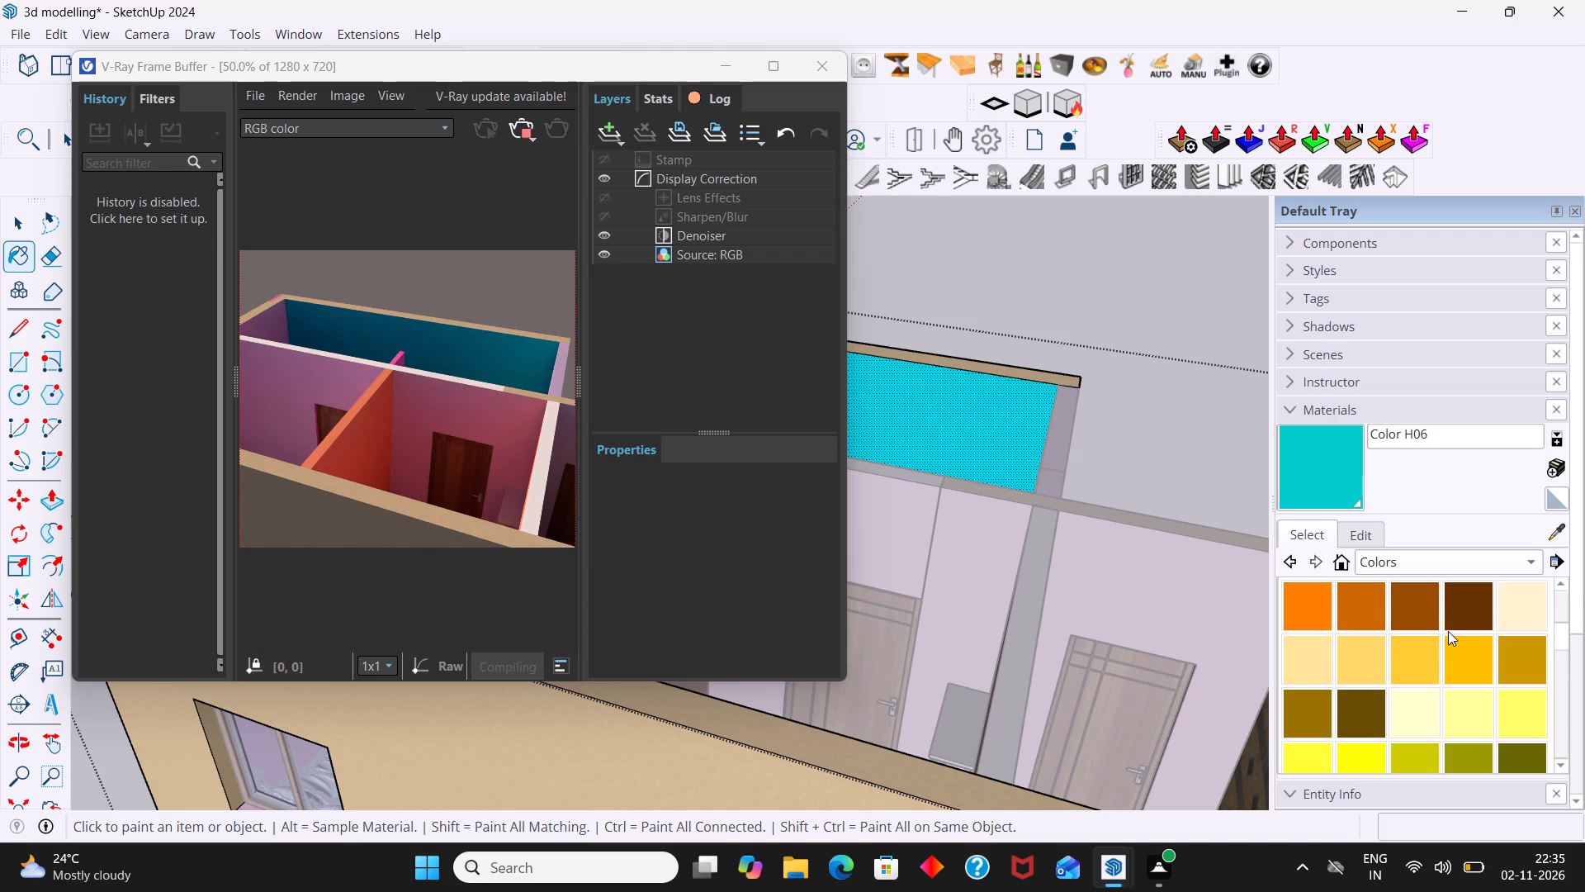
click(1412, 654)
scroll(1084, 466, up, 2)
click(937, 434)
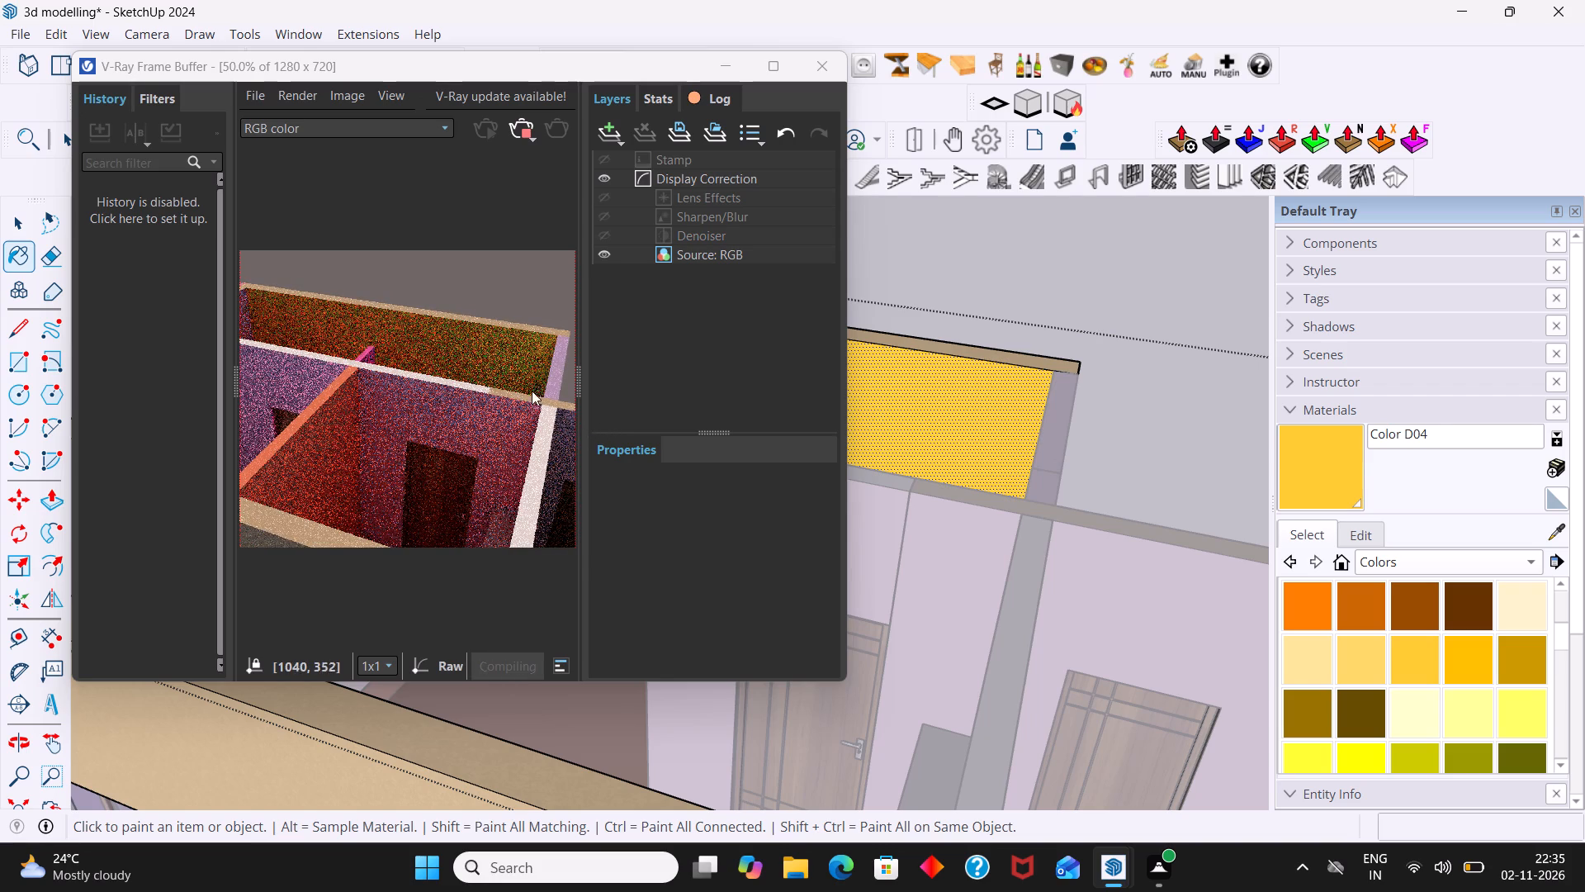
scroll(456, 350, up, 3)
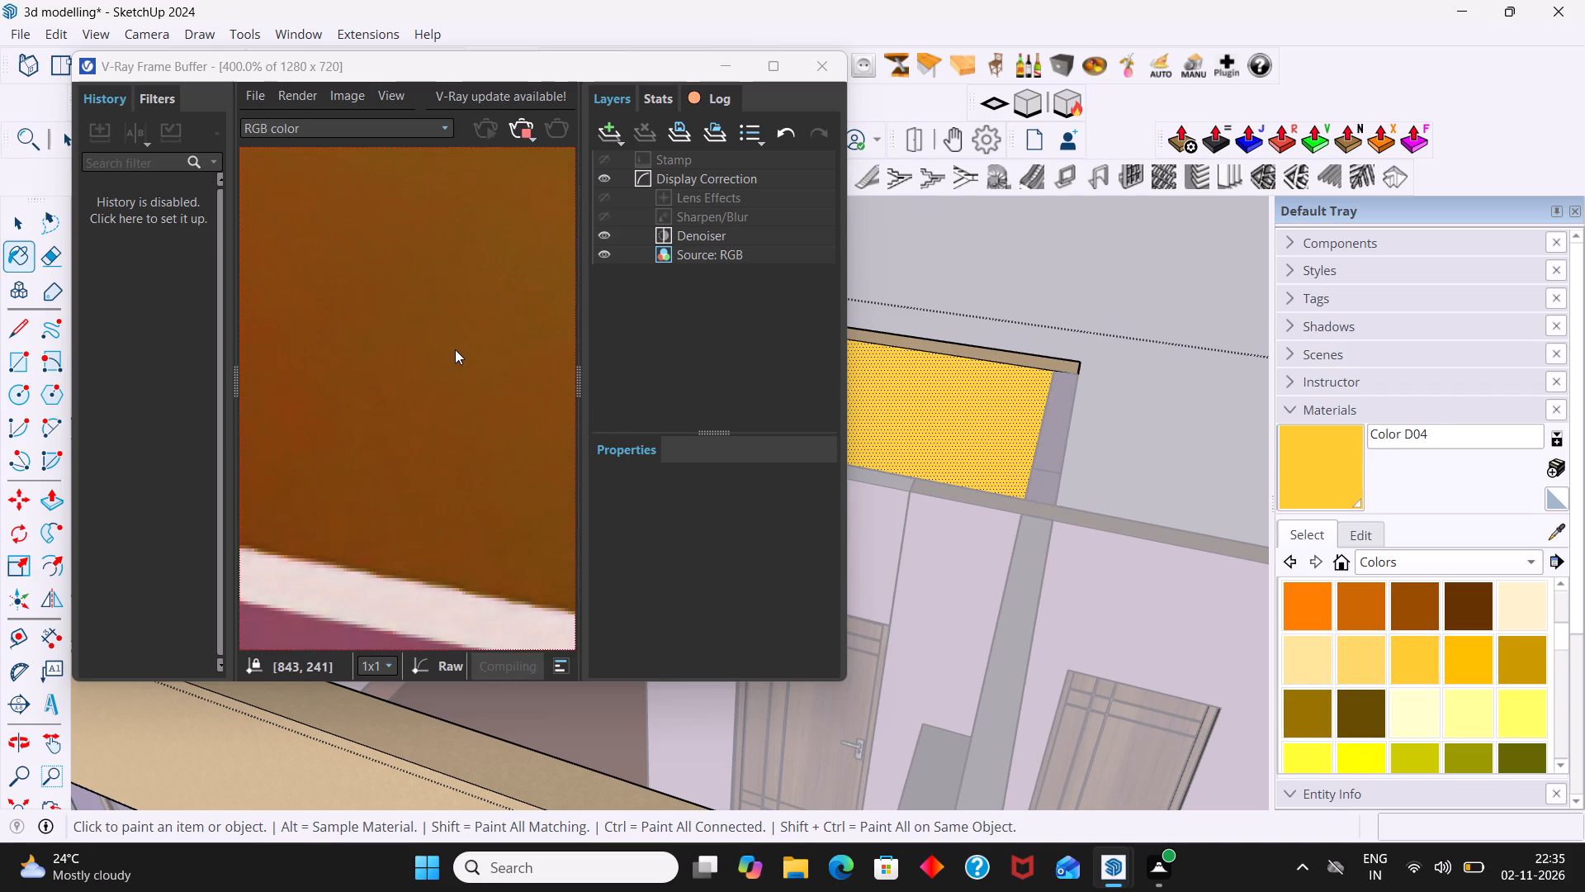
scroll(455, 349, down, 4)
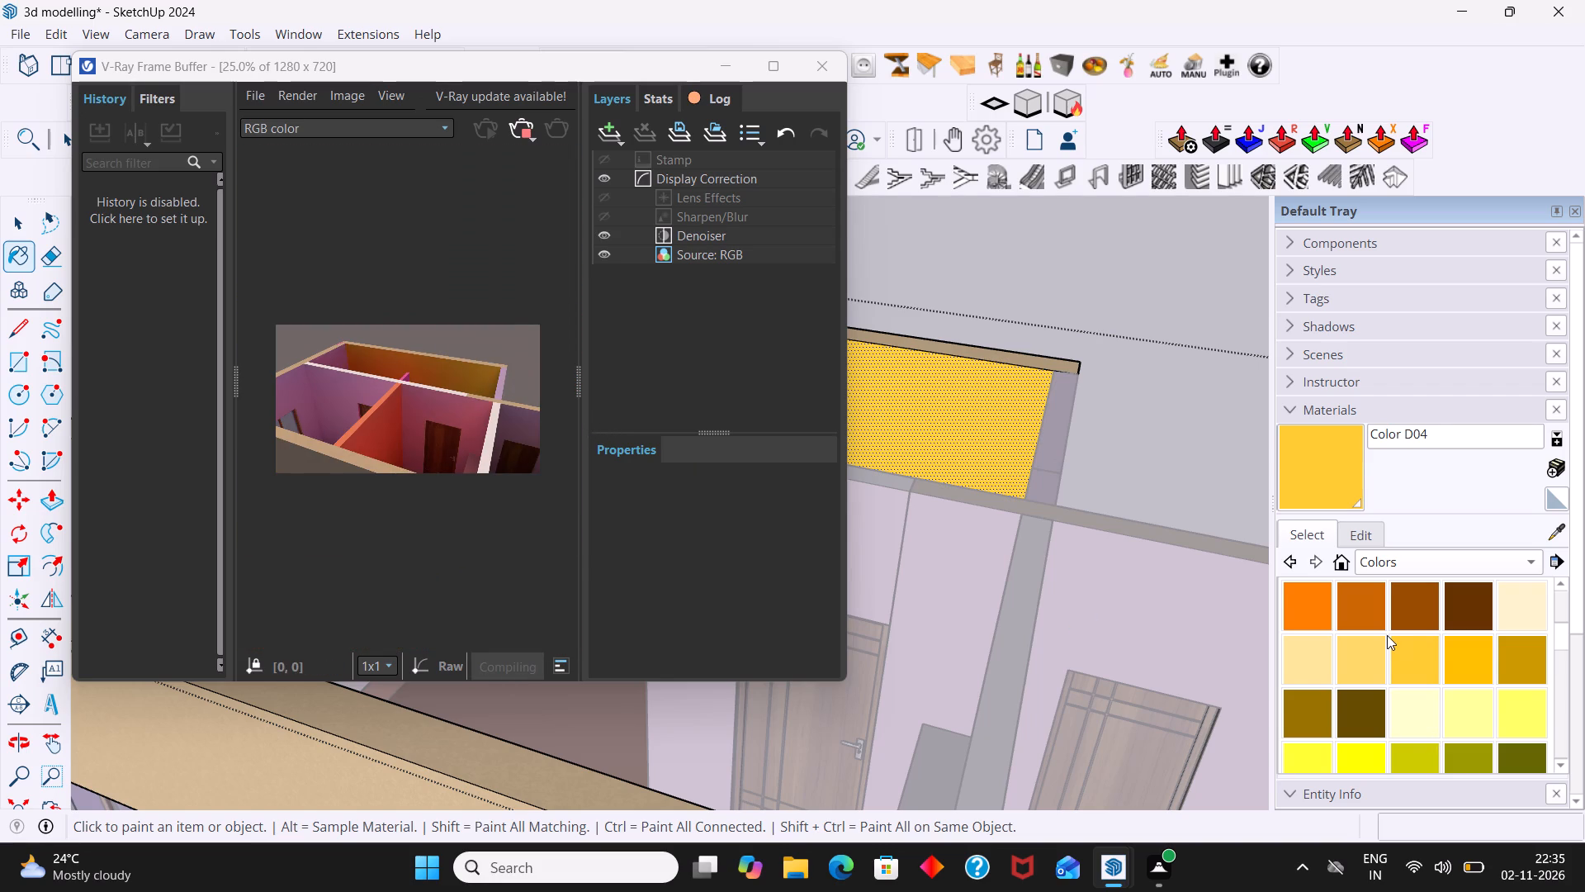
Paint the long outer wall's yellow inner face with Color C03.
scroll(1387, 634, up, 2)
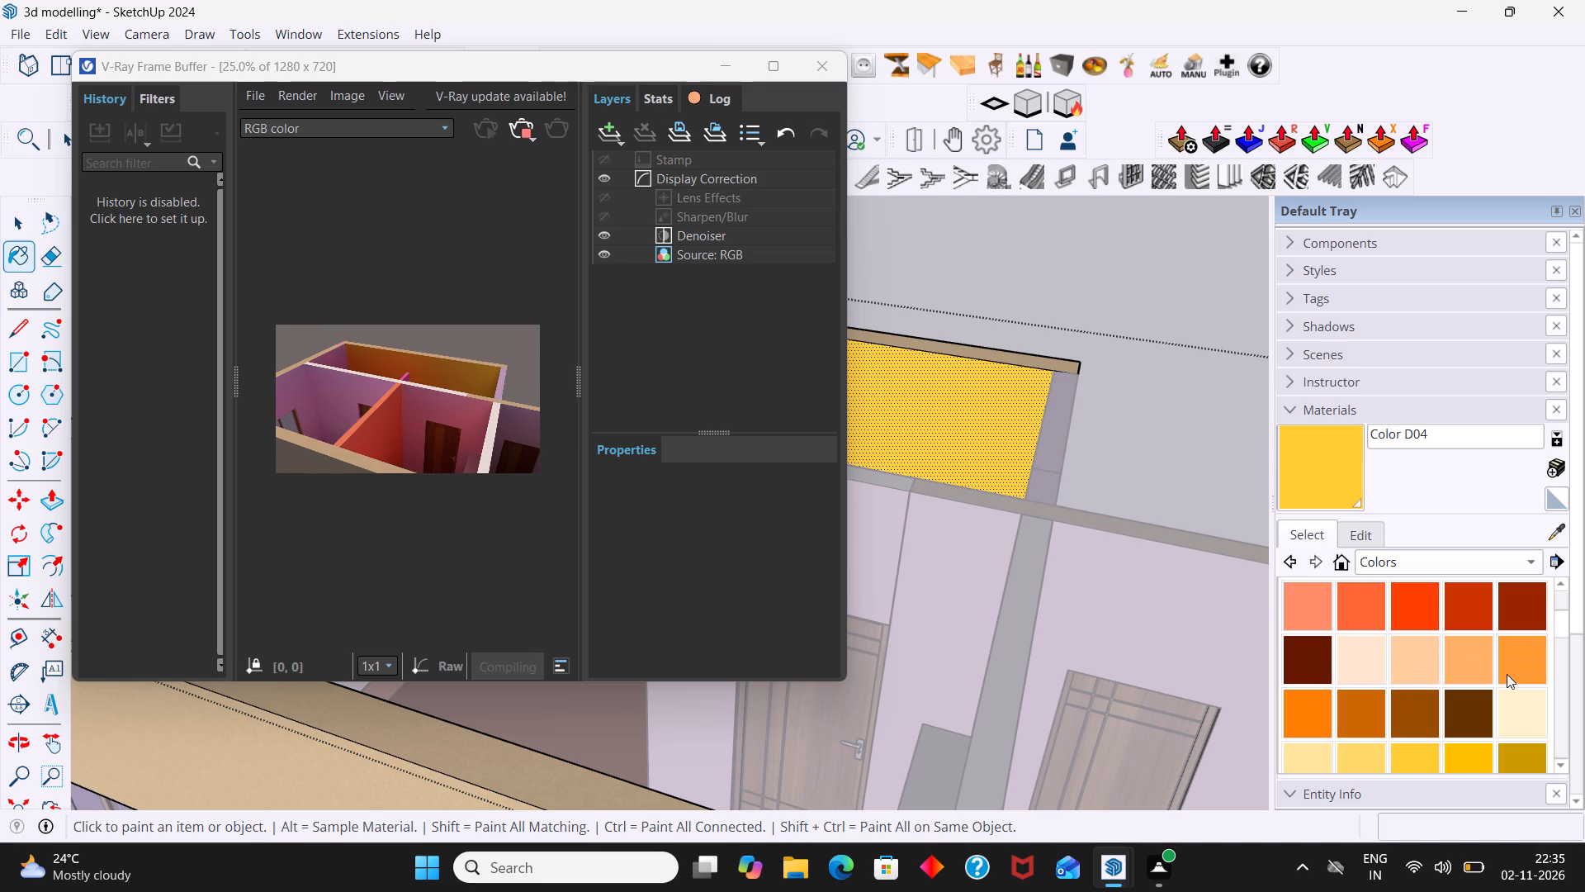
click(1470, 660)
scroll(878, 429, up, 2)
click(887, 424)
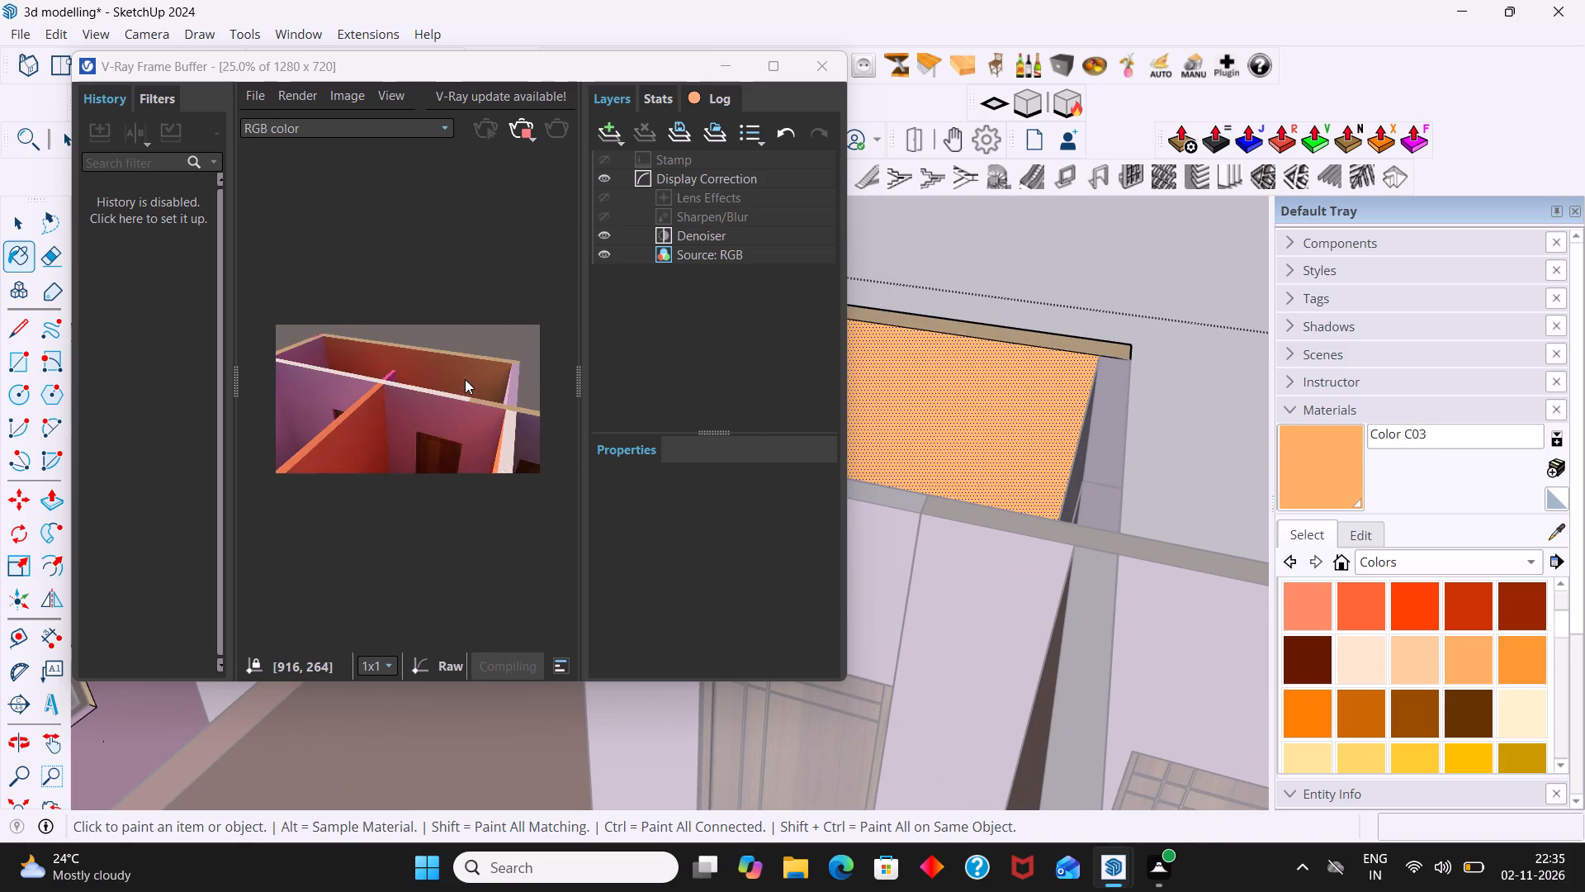
Examine the light orange outer wall against the surrounding rooms in the live render, and close the V-Ray Frame Buffer.
scroll(465, 379, up, 4)
scroll(464, 378, down, 4)
scroll(464, 378, up, 1)
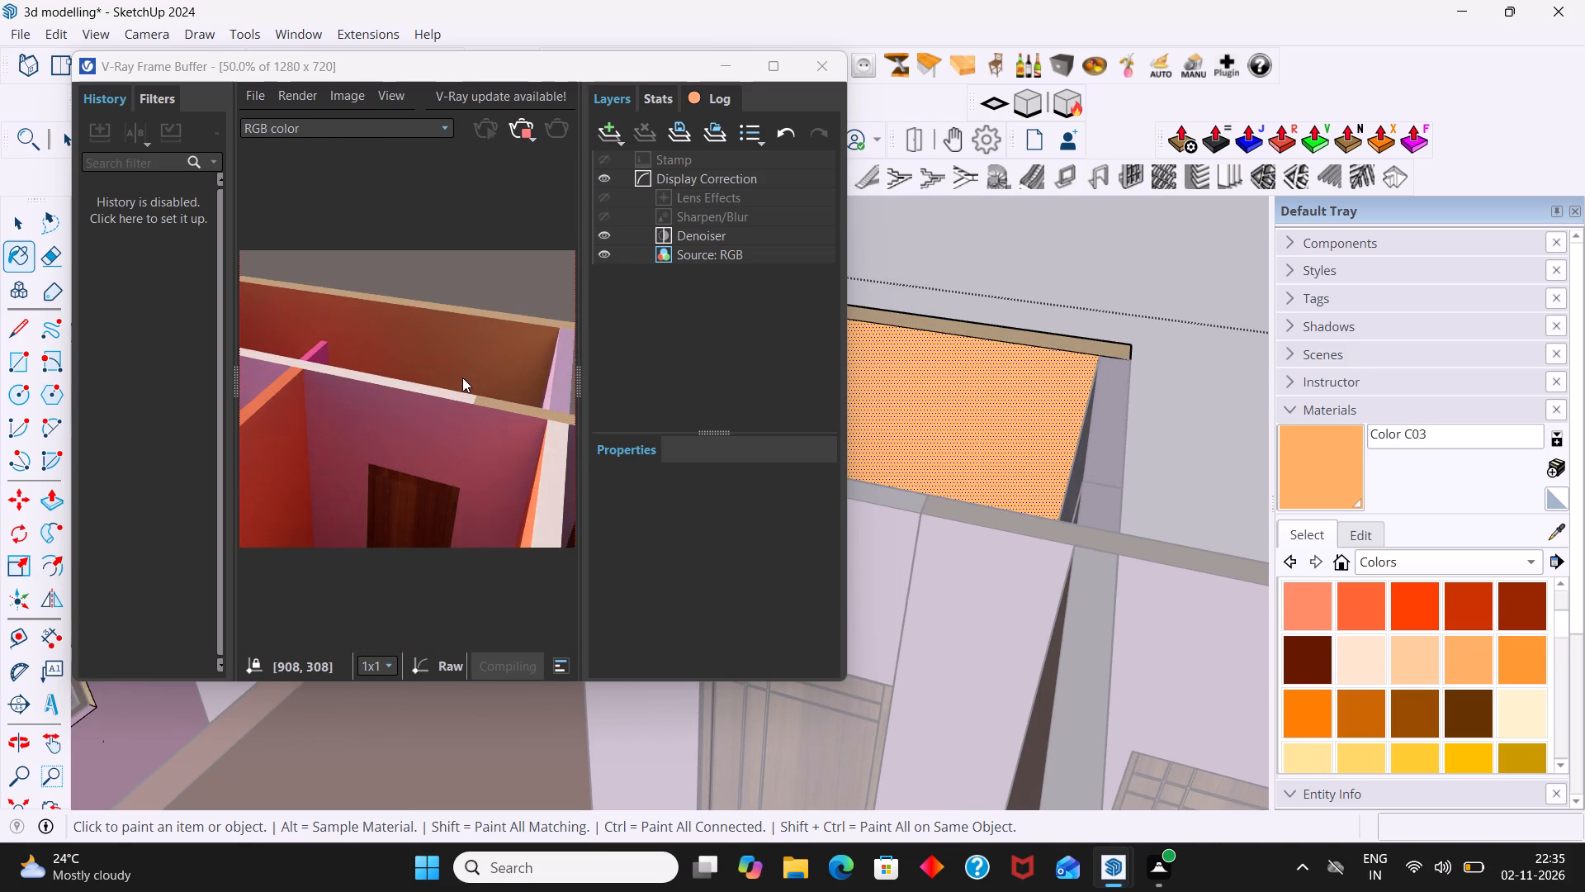
scroll(462, 377, up, 1)
scroll(462, 377, down, 2)
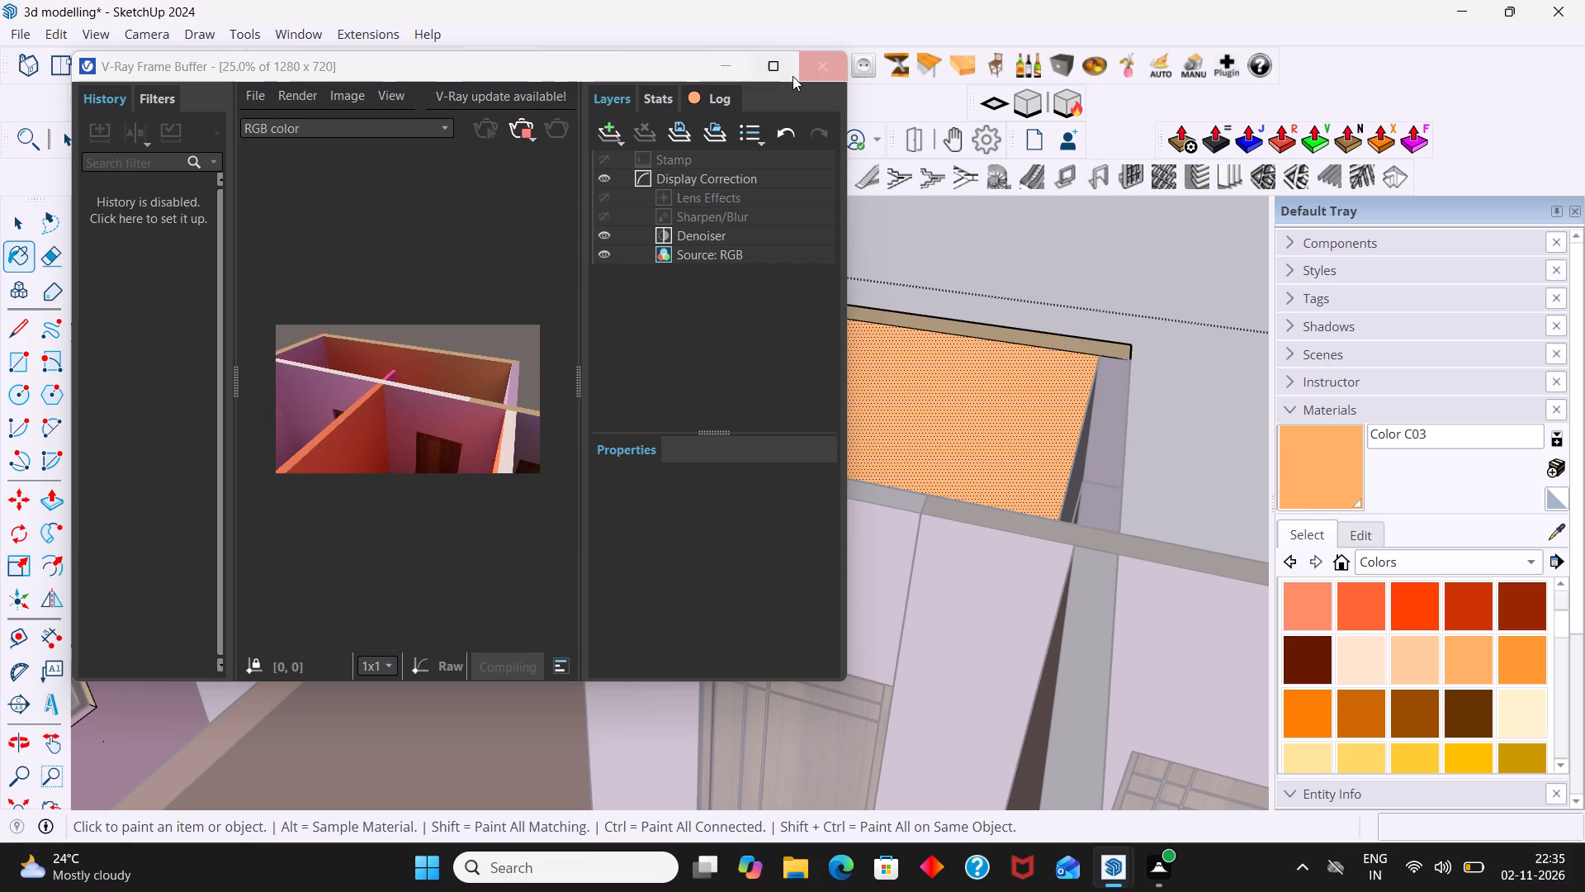
scroll(964, 463, down, 4)
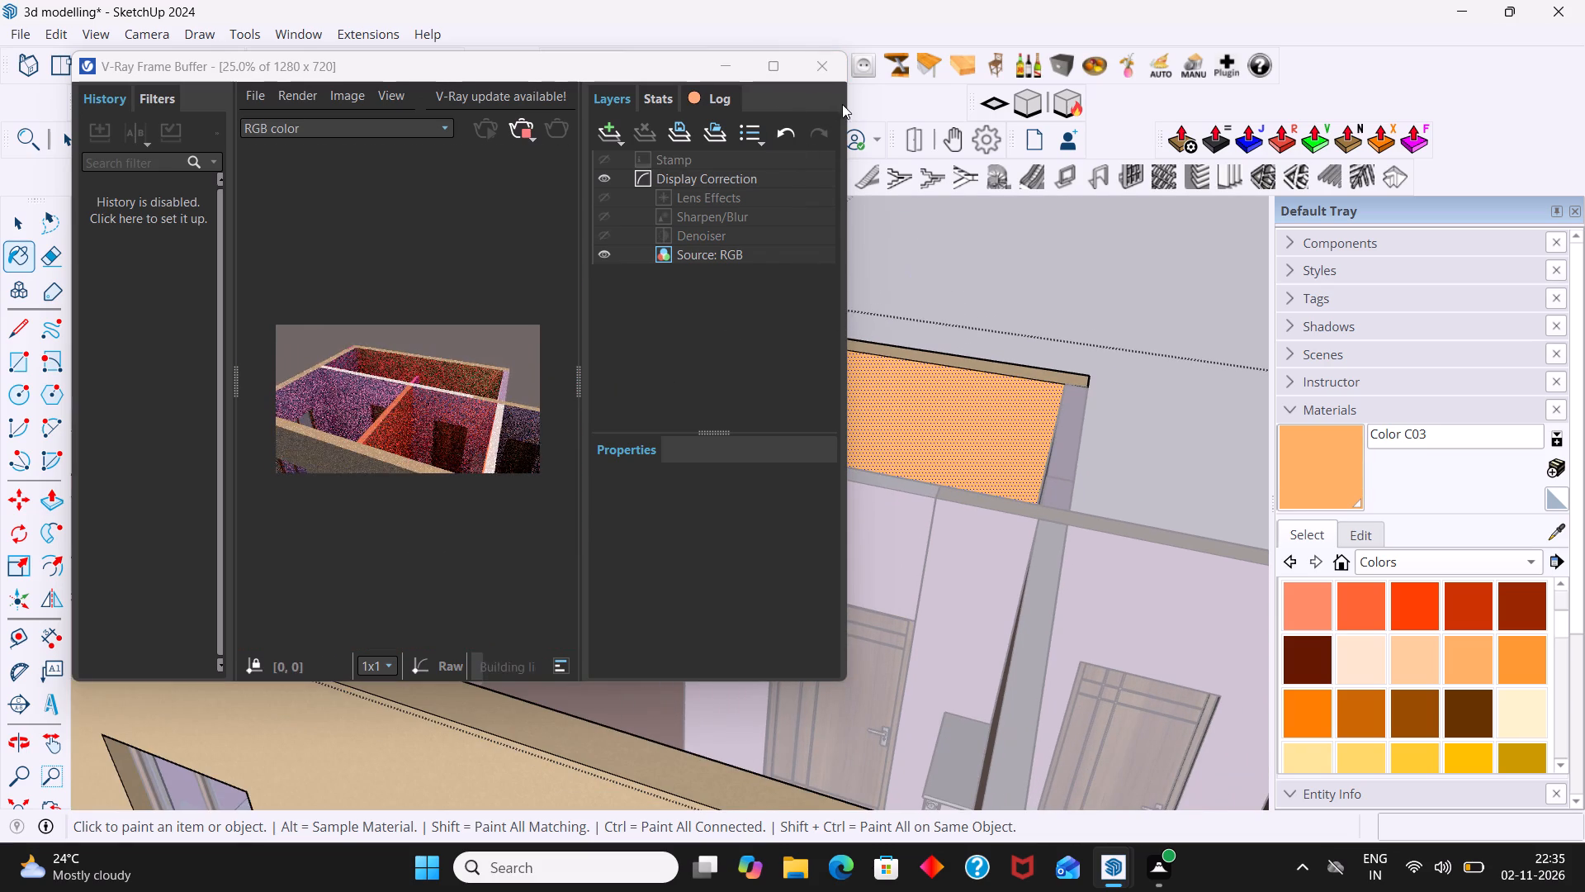
click(827, 74)
Undo the trial colours on the long outer wall back to its pink finish.
middle_drag(728, 399, 507, 472)
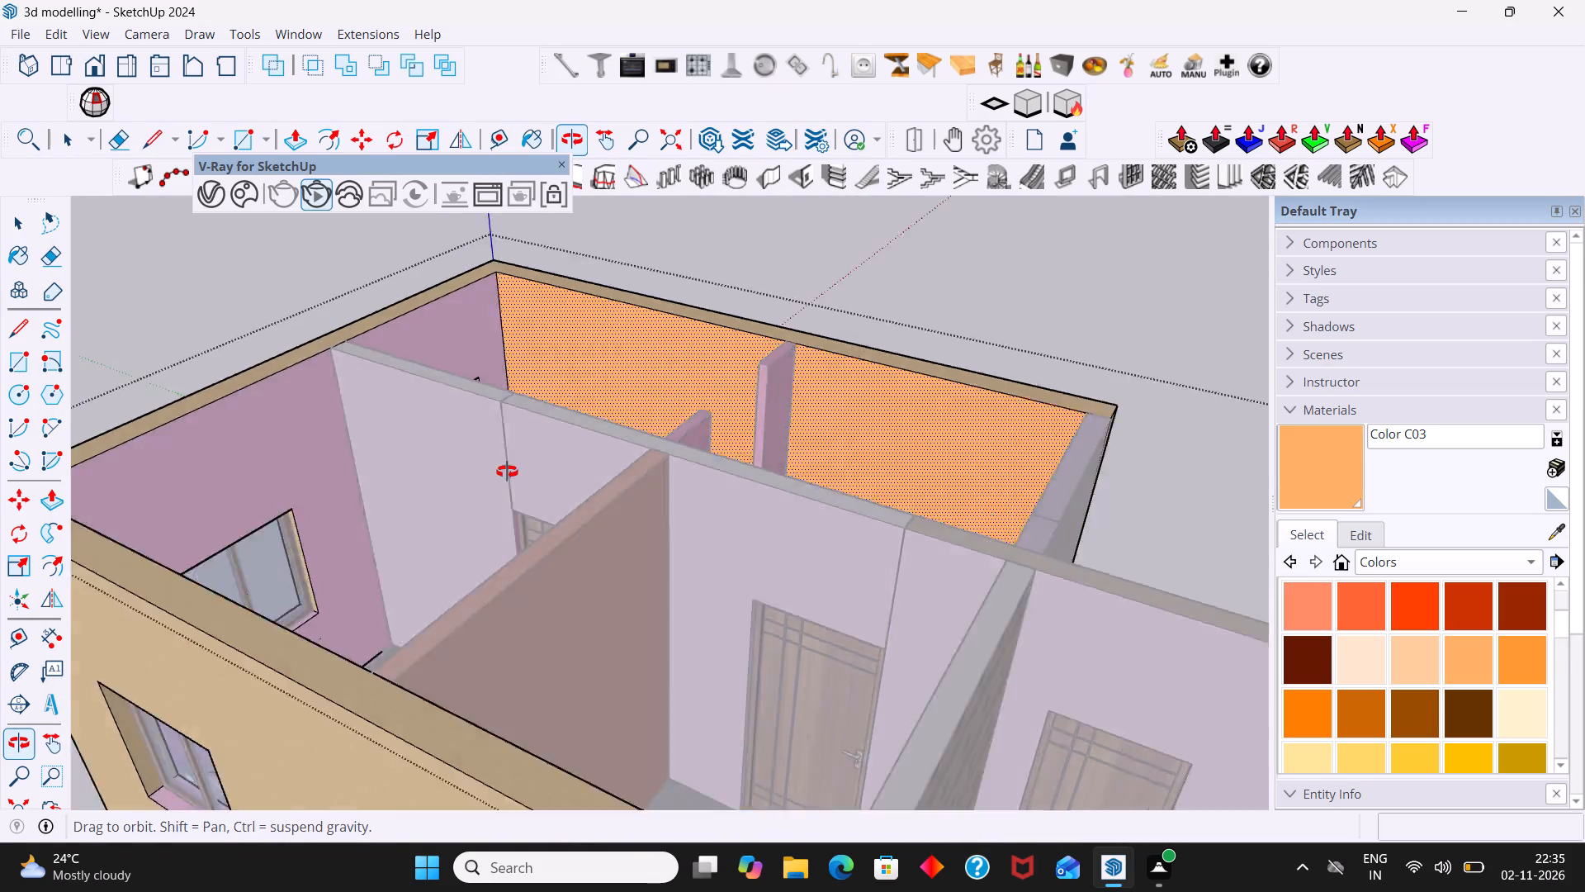
middle_drag(507, 472, 503, 473)
scroll(793, 385, up, 5)
middle_drag(787, 442, 408, 391)
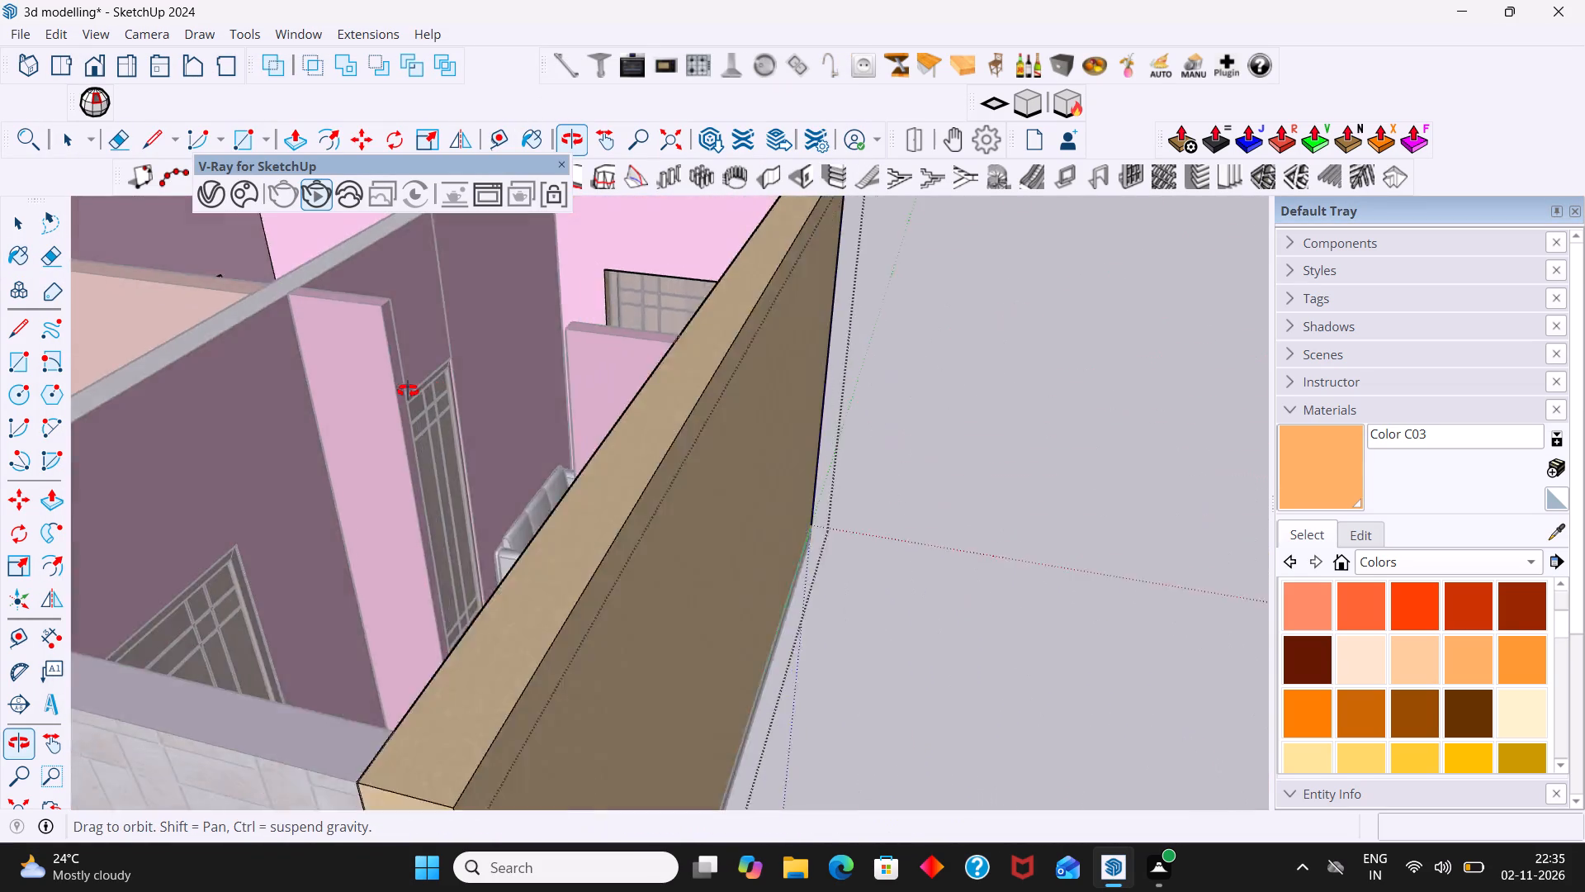
middle_drag(408, 391, 386, 390)
scroll(423, 388, down, 4)
key(ctrl+z)
key(ctrl+z)
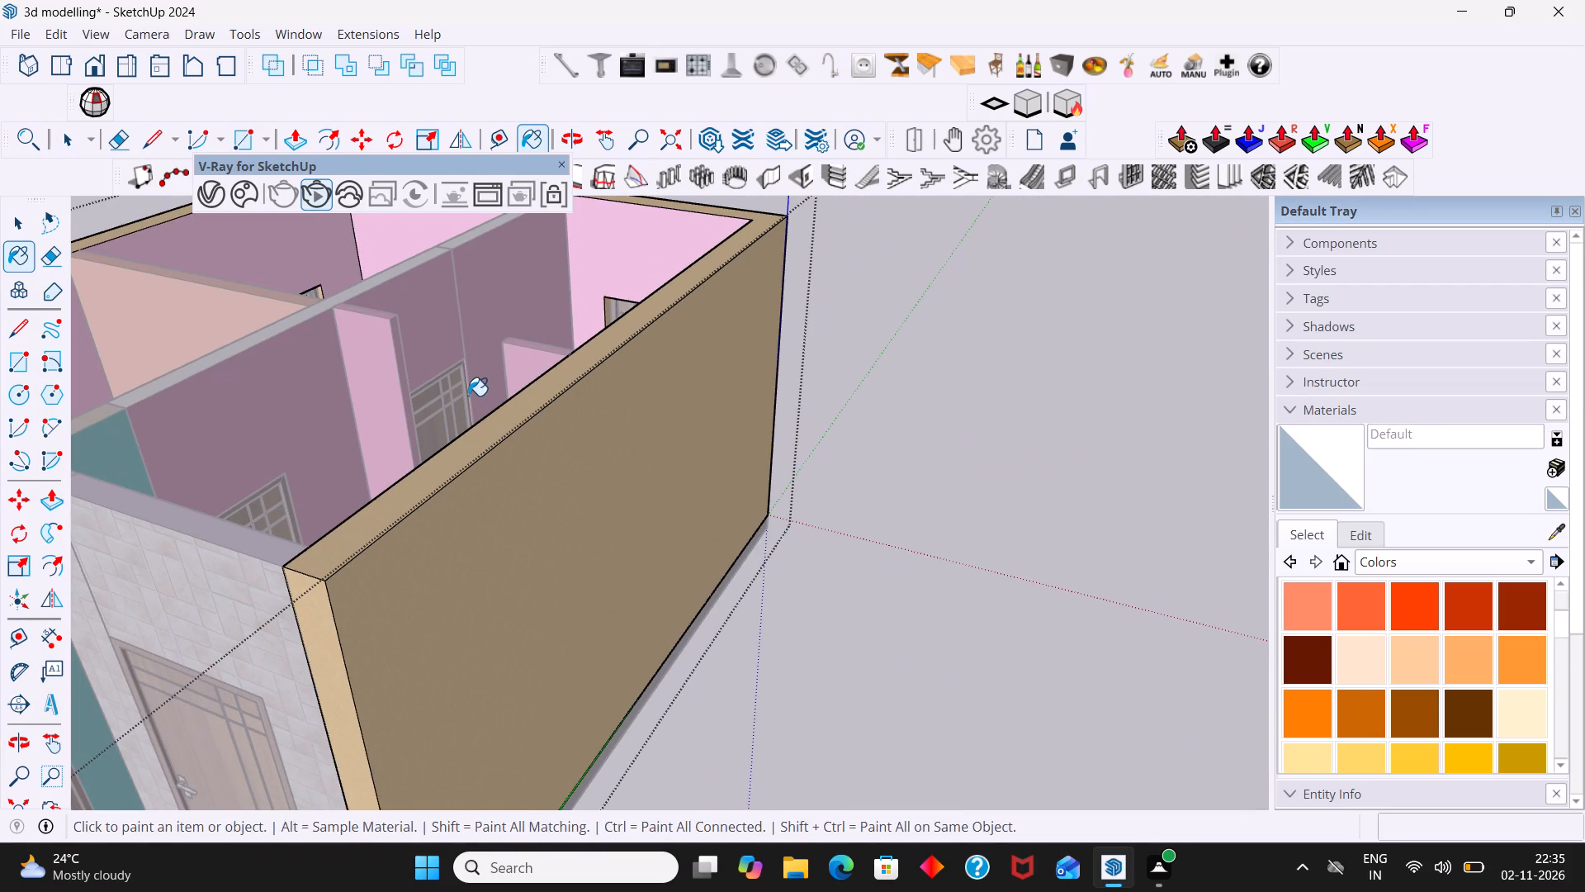
key(ctrl+z)
key(ctrl+z)
key(ctrl+z)
key(ctrl+z)
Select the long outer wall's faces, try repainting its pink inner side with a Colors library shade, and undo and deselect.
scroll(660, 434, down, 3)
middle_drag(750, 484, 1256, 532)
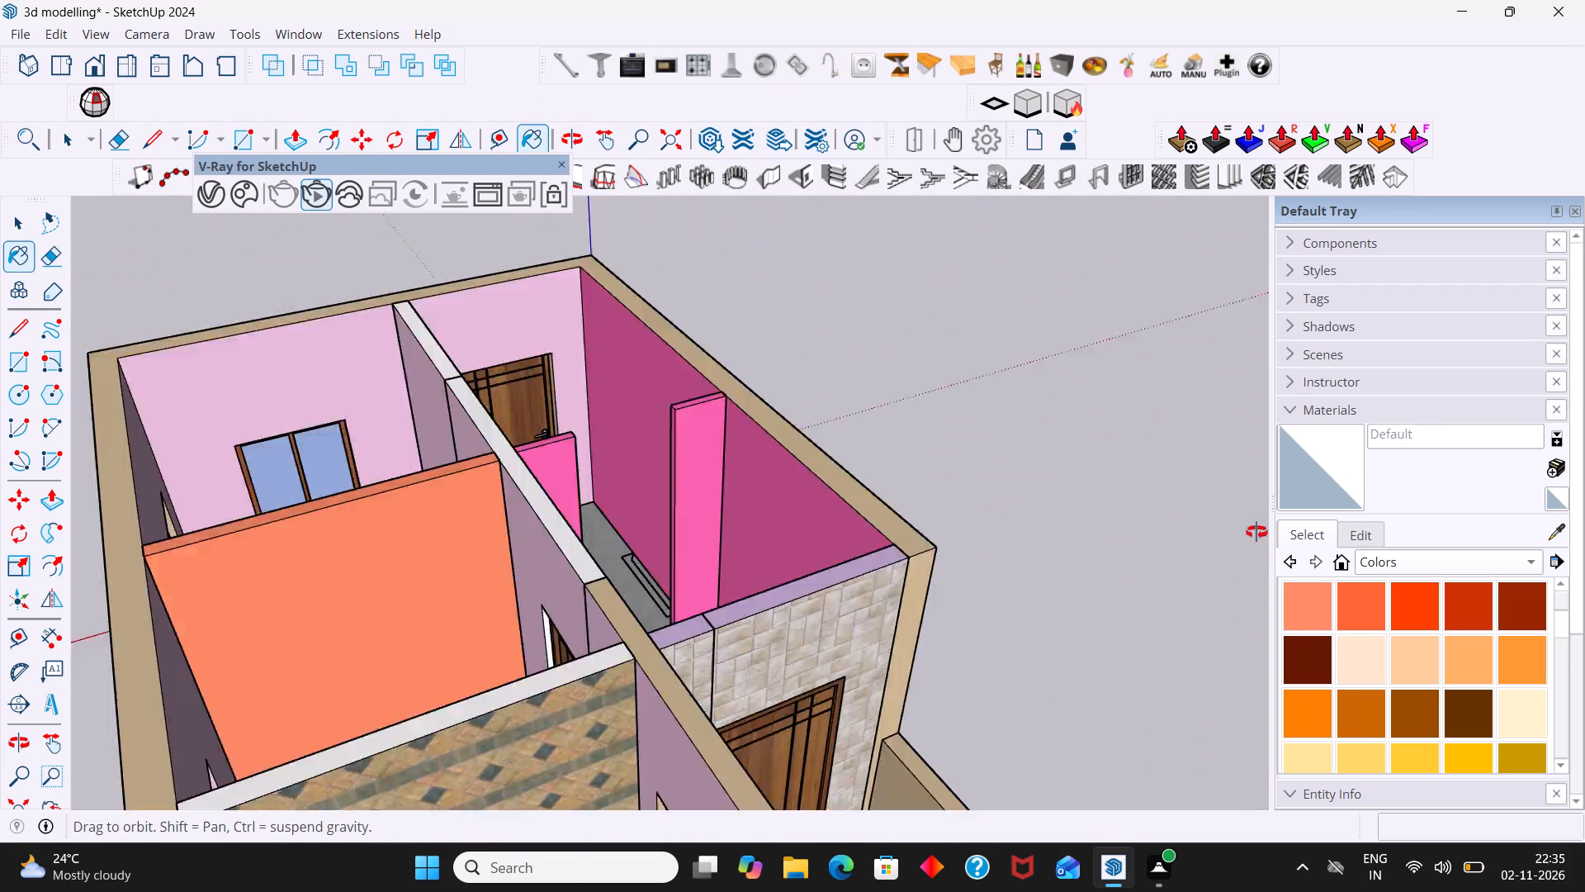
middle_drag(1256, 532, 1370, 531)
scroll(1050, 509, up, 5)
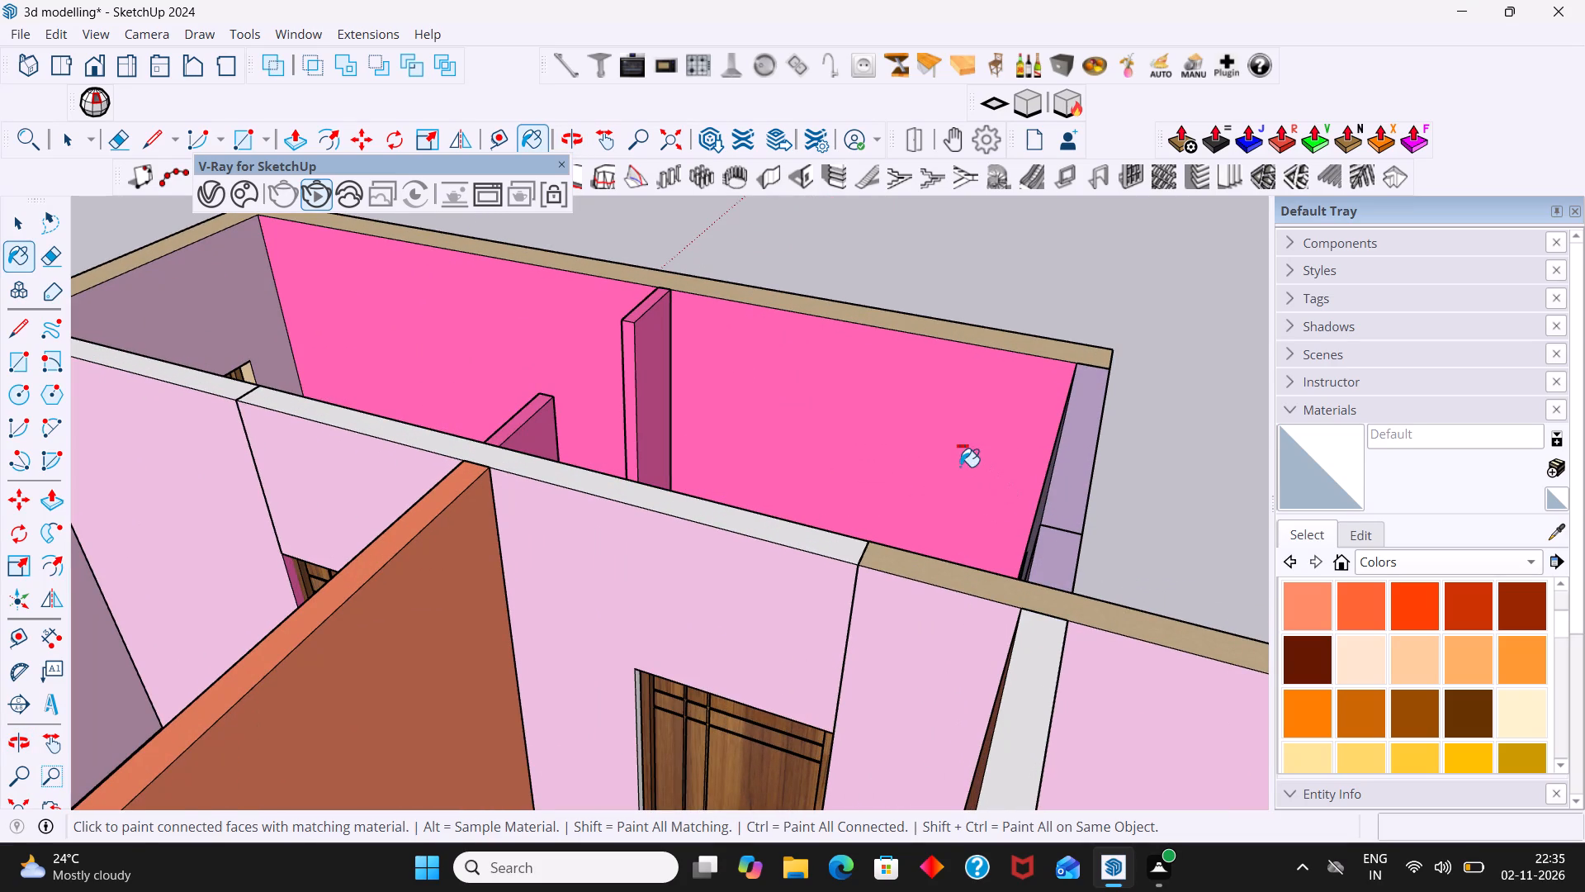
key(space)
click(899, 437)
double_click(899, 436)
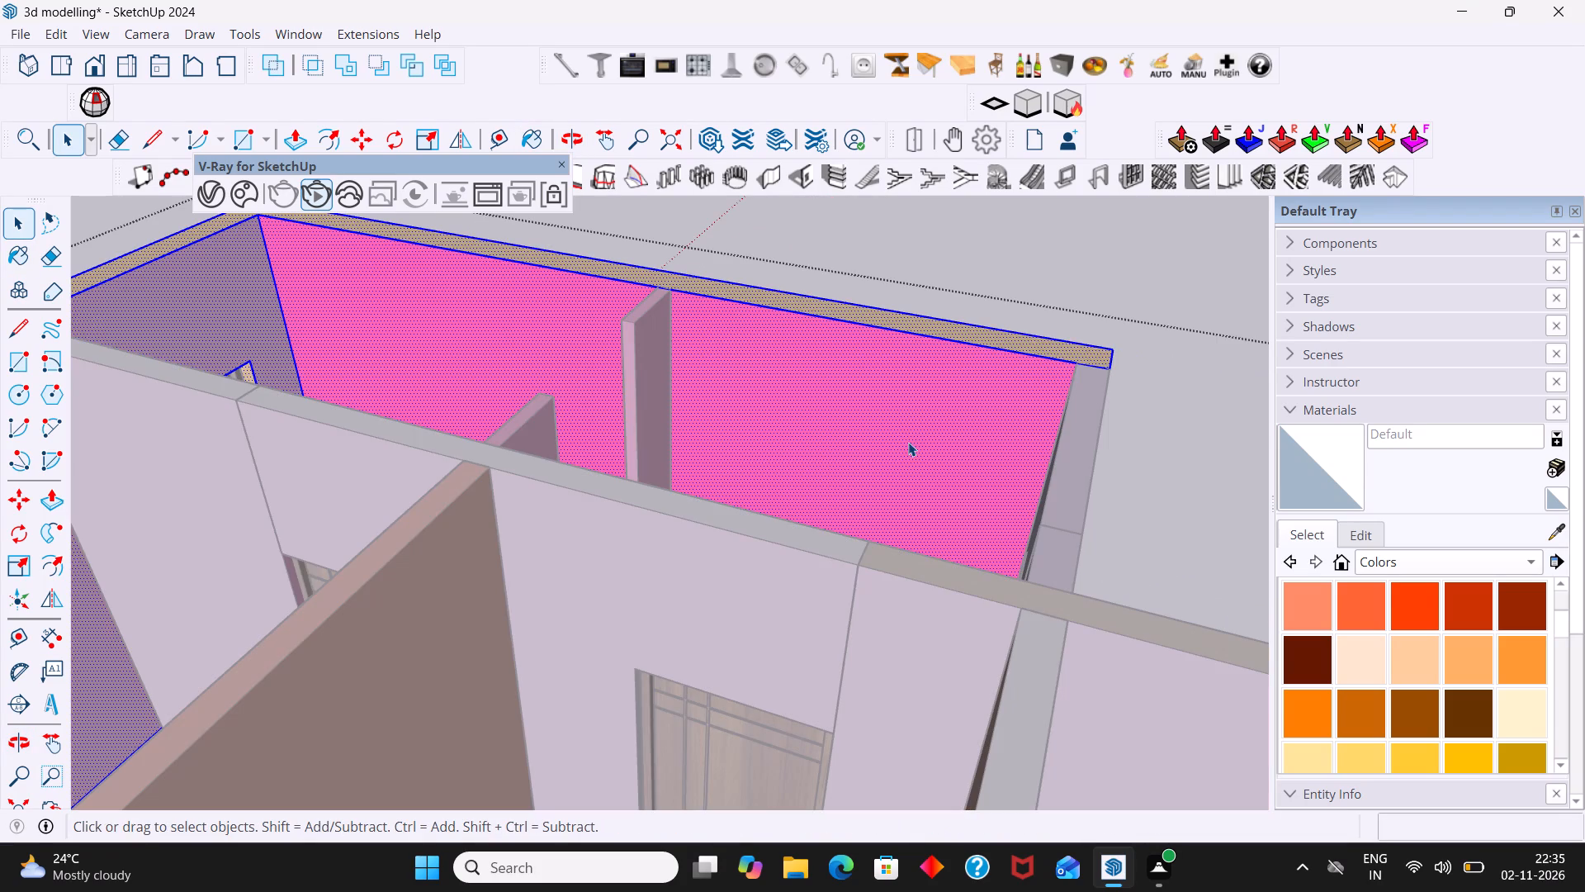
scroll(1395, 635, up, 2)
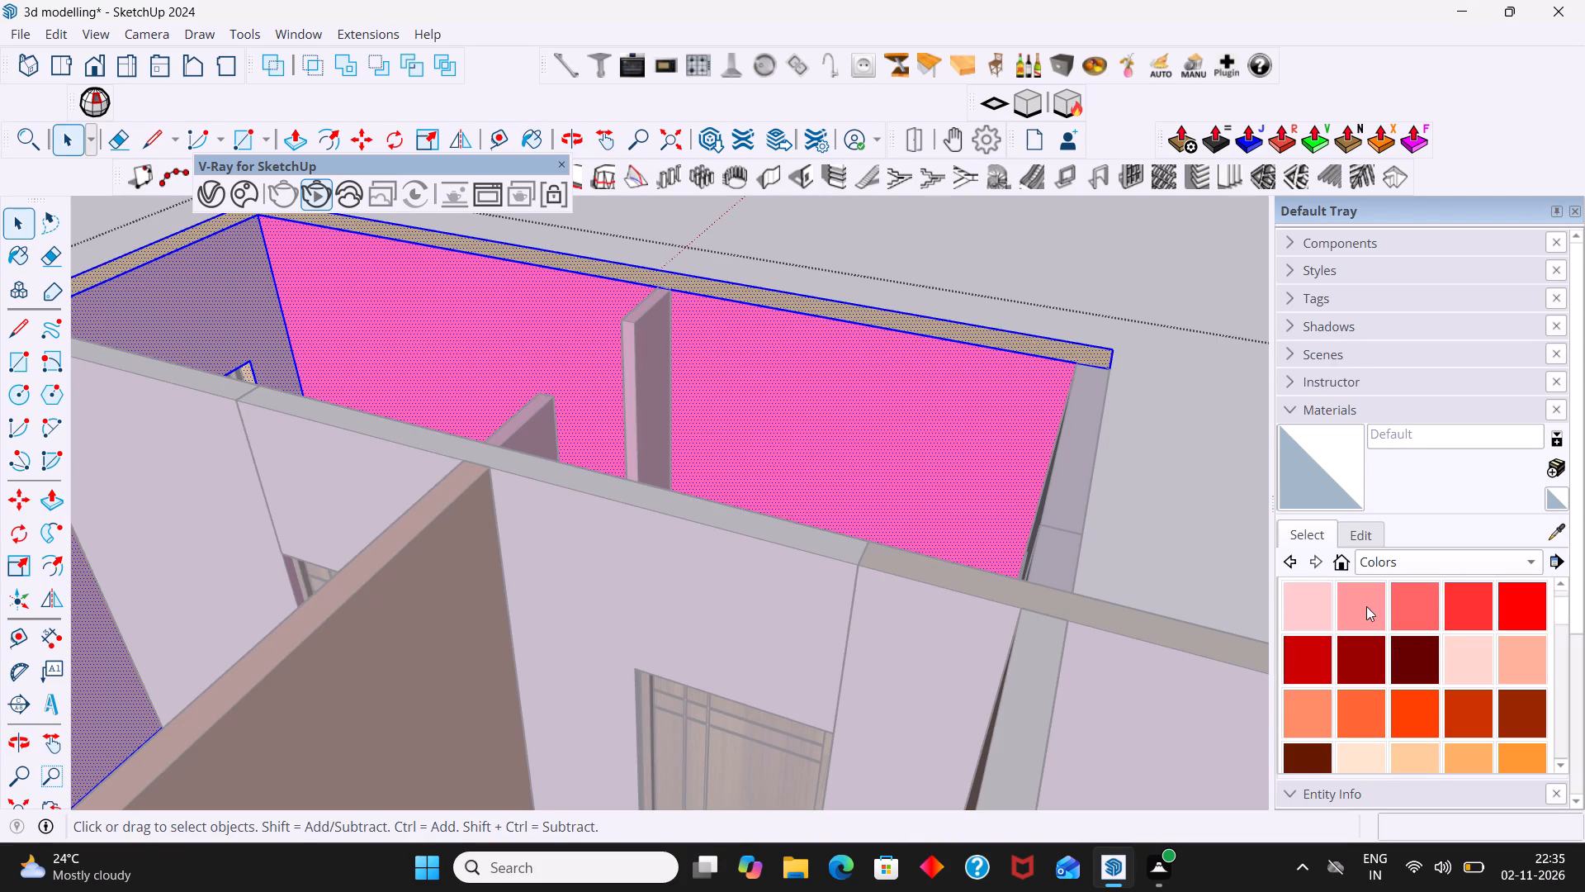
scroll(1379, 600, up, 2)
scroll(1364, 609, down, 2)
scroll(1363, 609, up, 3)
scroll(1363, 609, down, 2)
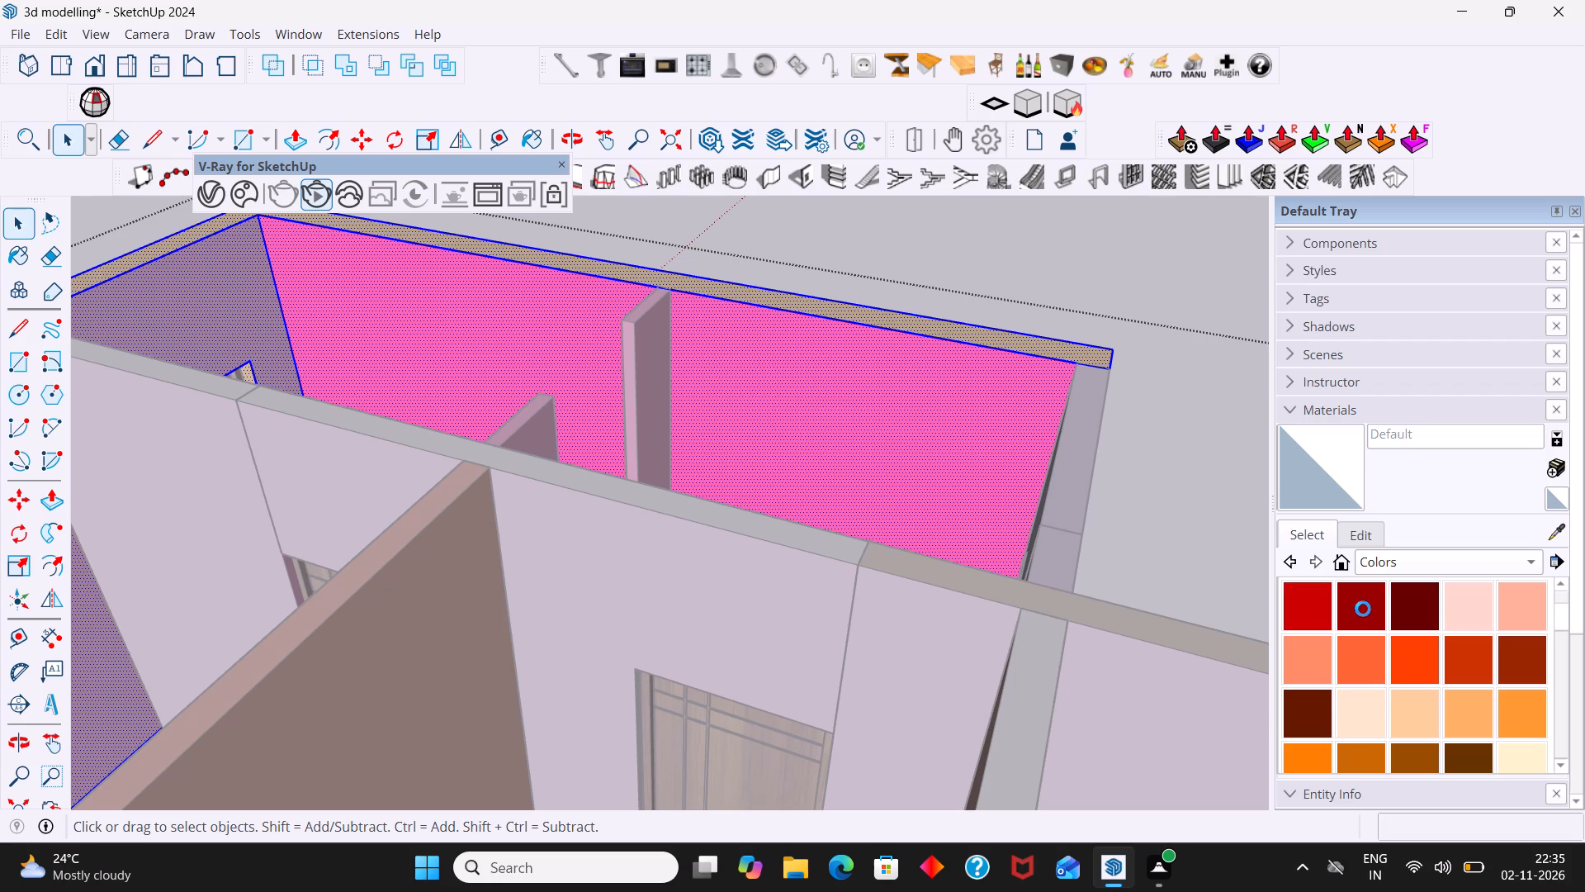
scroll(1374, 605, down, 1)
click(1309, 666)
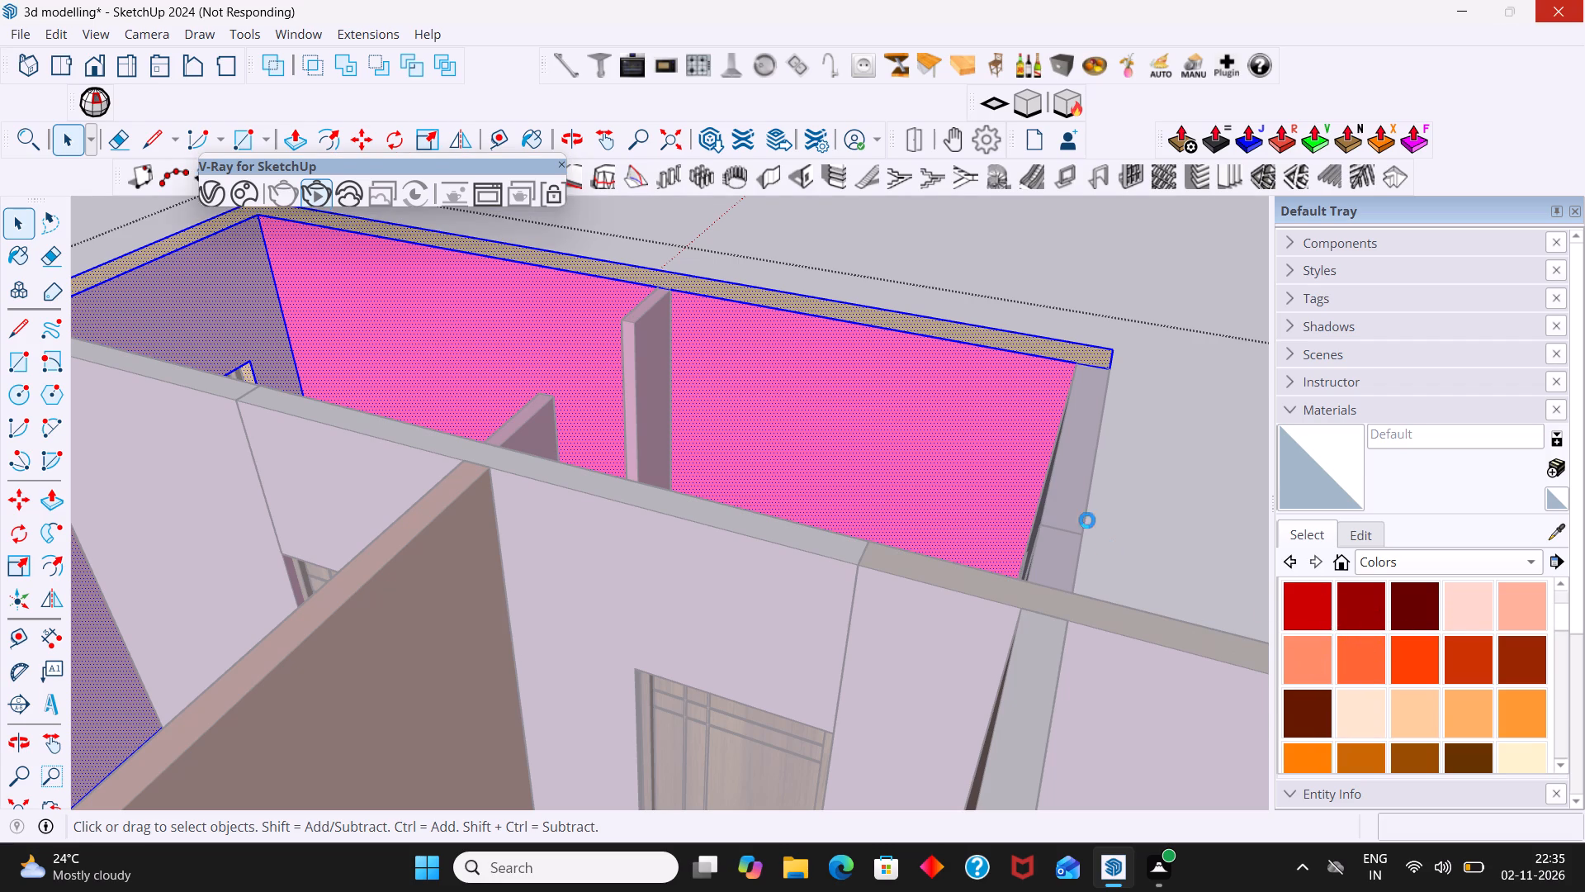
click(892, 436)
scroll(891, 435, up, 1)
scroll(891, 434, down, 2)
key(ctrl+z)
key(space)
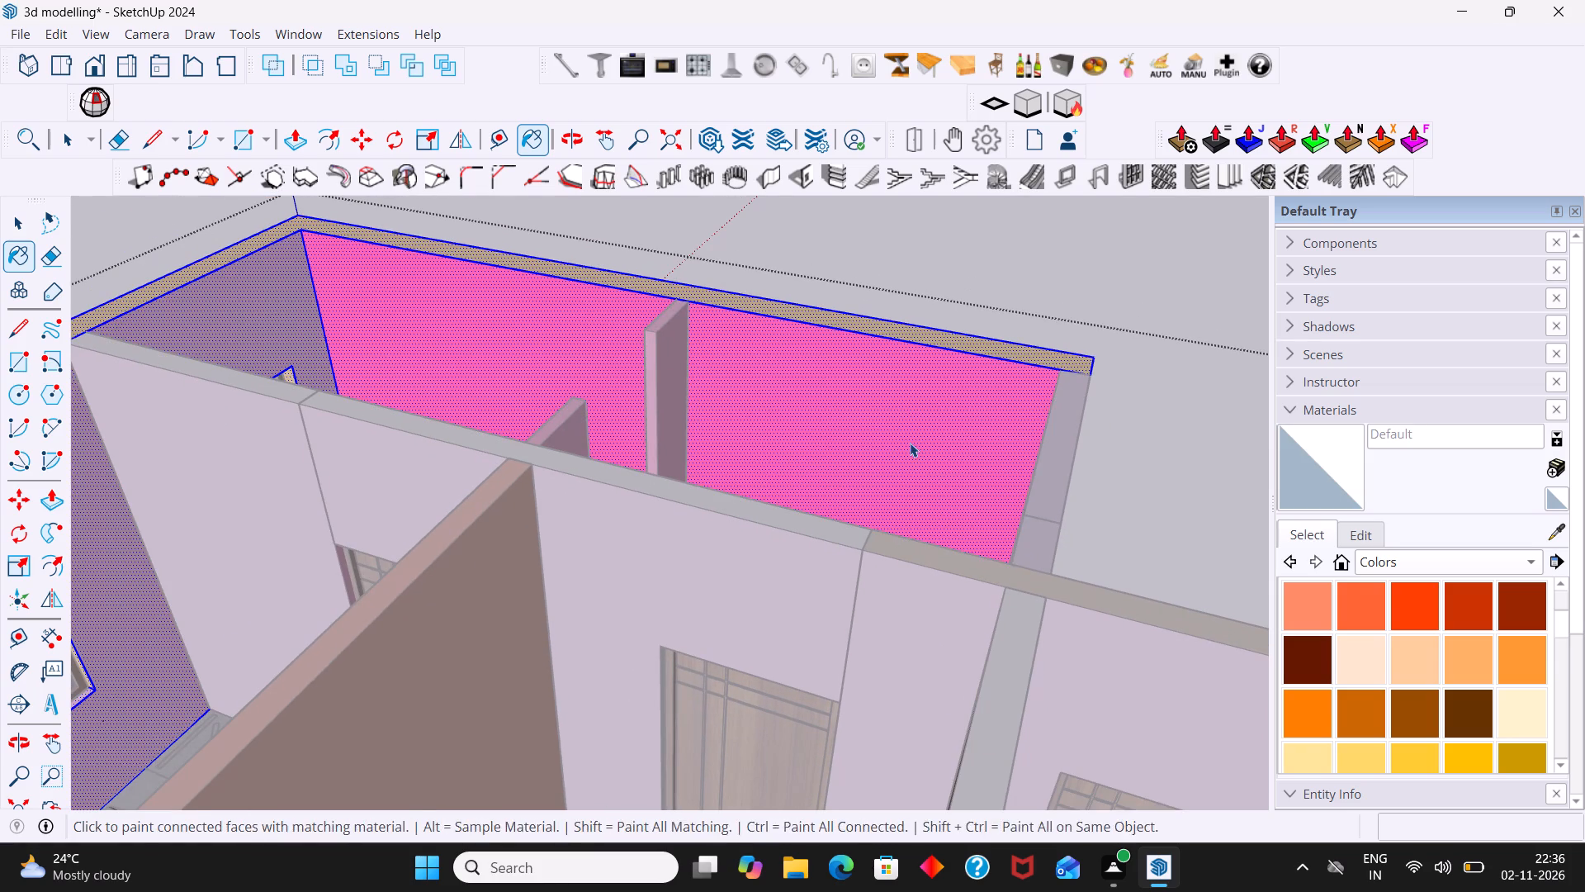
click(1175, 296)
Paint the pink inner face of the long outer wall with Color B03.
scroll(1163, 288, down, 4)
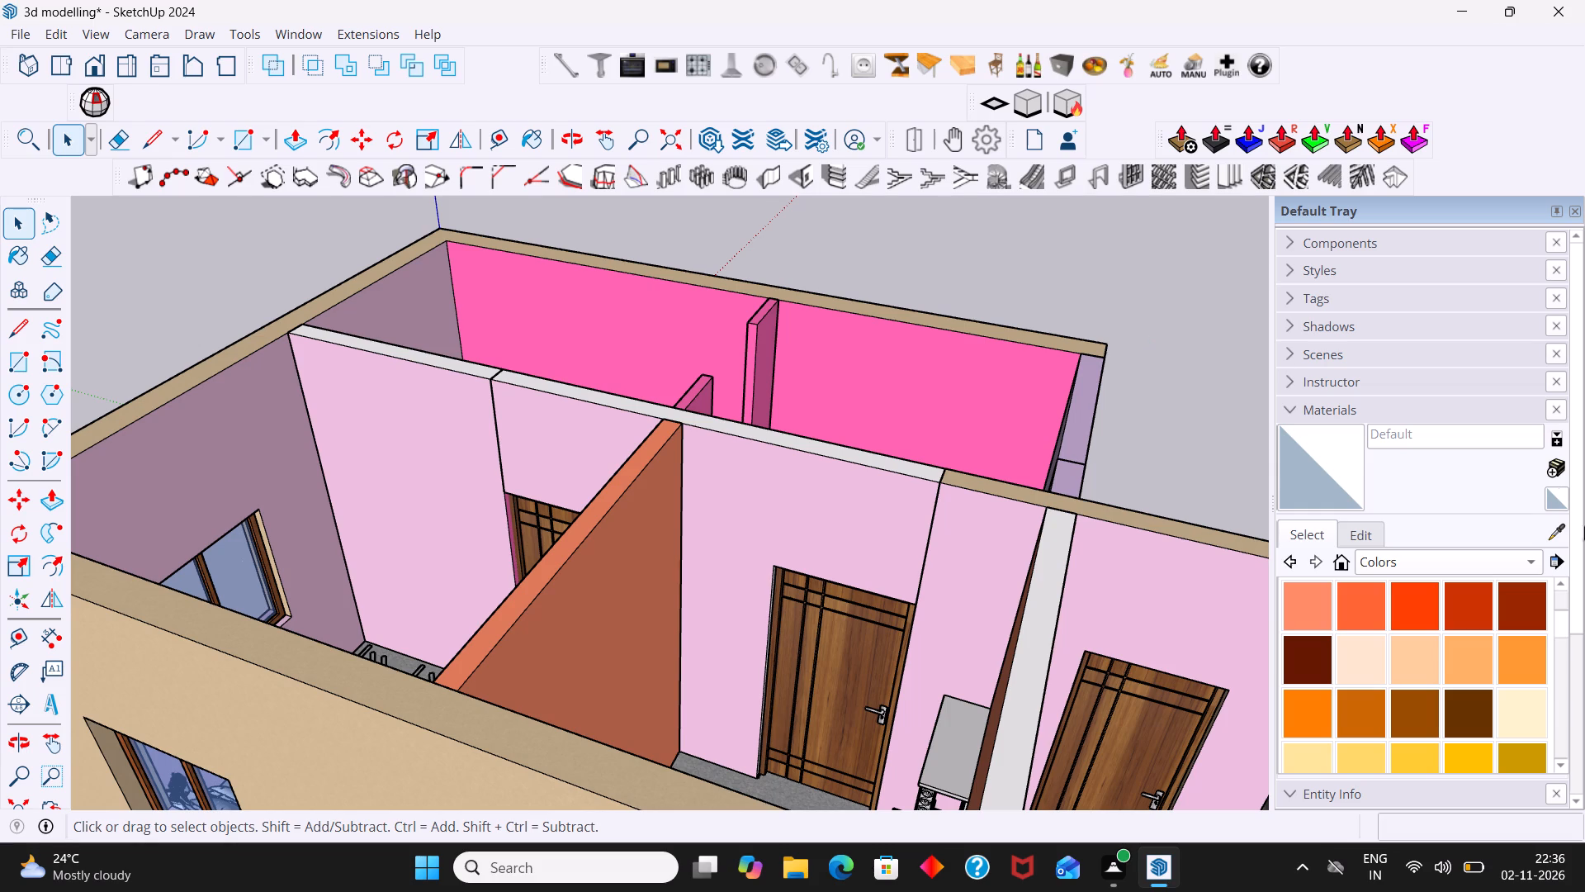
click(1298, 618)
scroll(969, 421, up, 2)
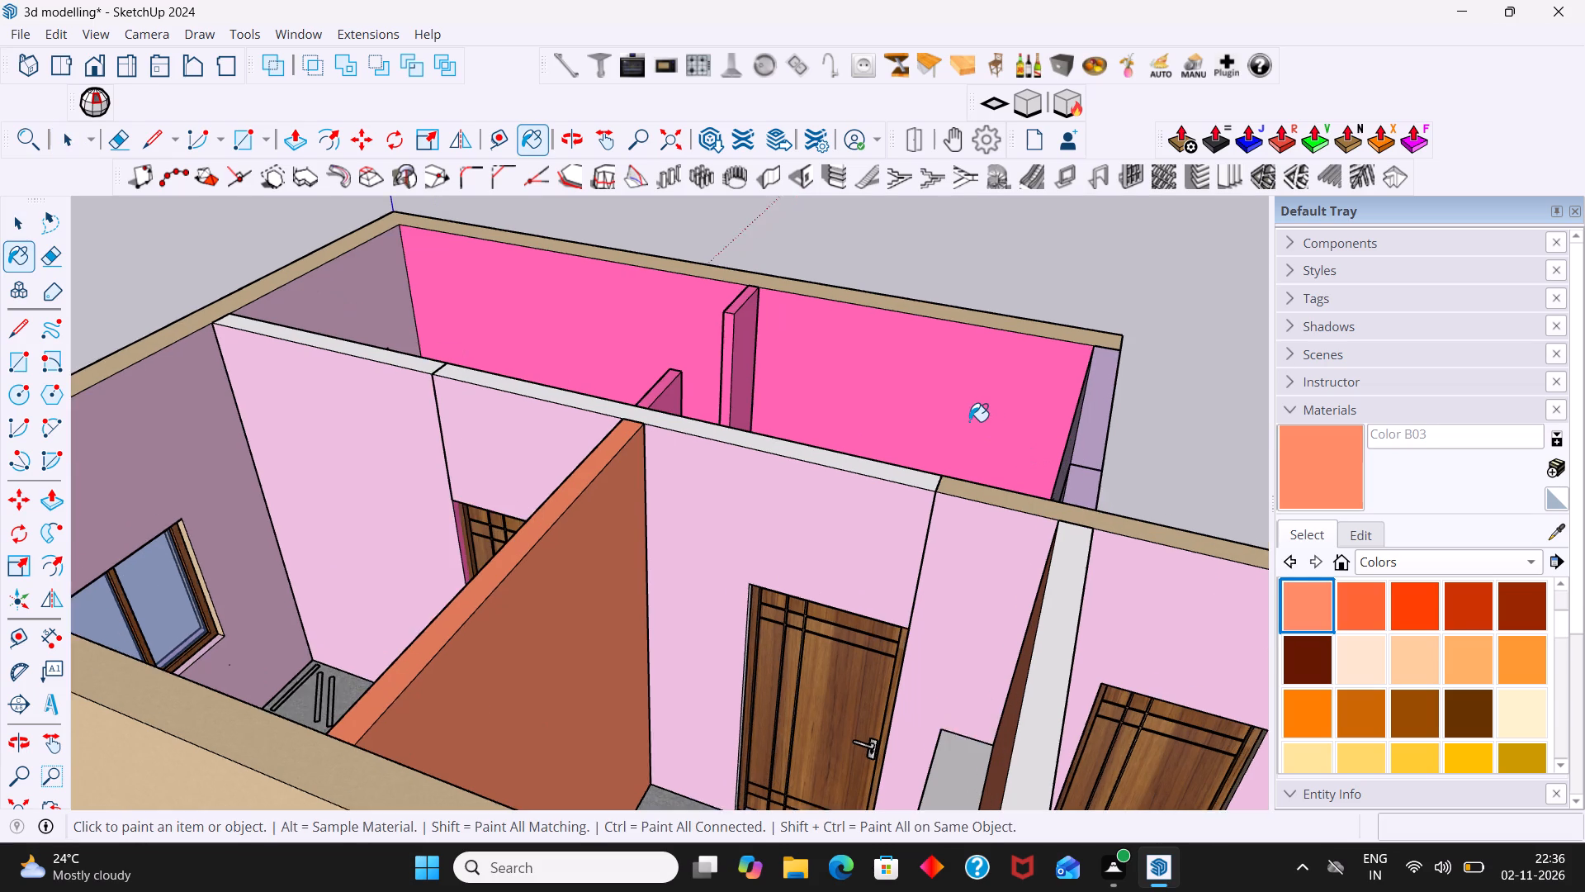
click(968, 420)
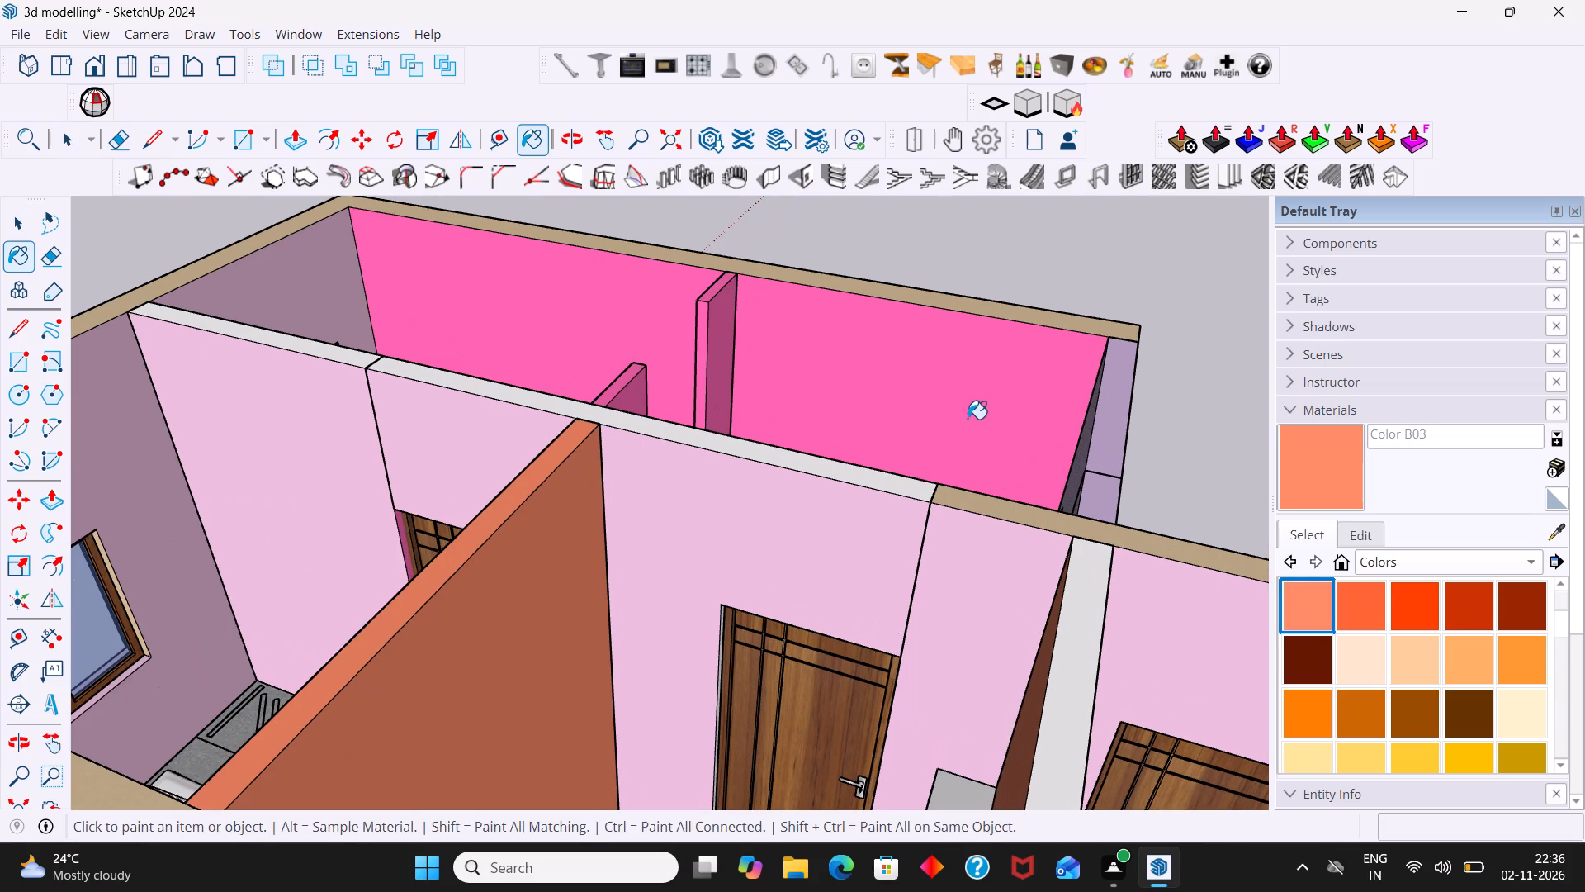